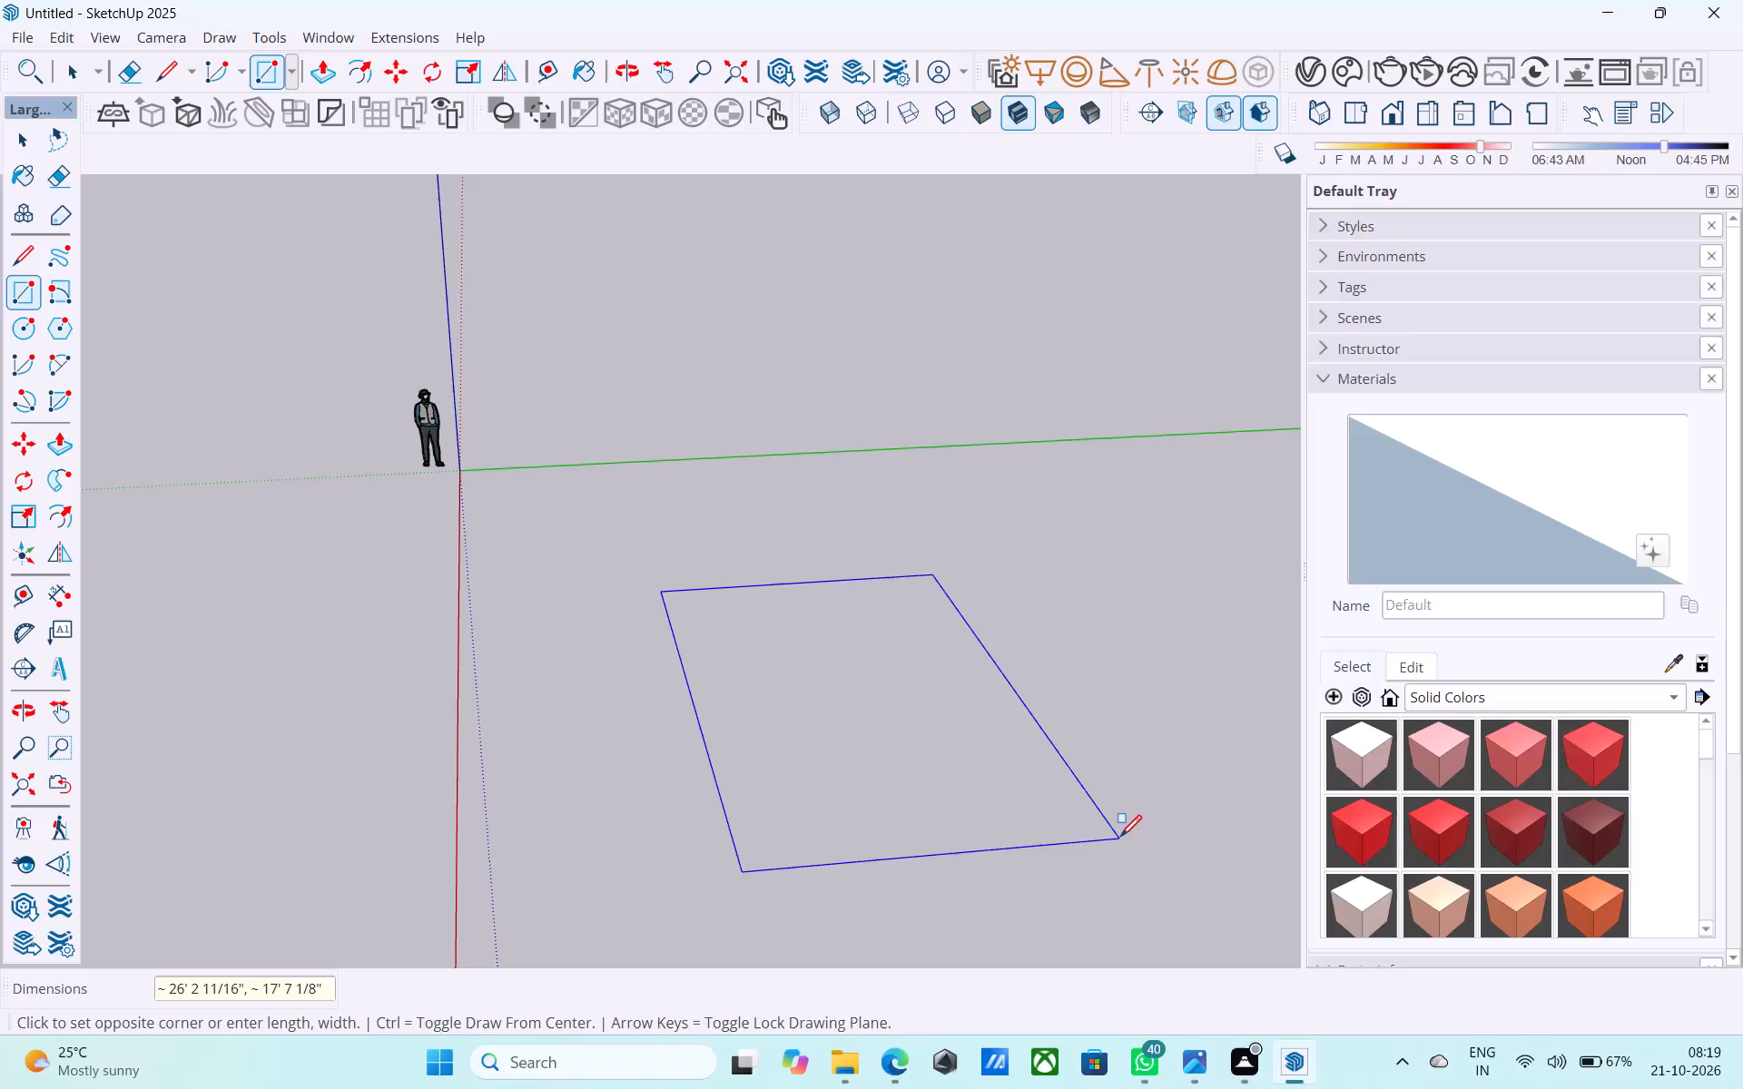
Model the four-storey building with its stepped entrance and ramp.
Finish the ground-plane rectangle with dimensions of 40' by 20'.
key("4")
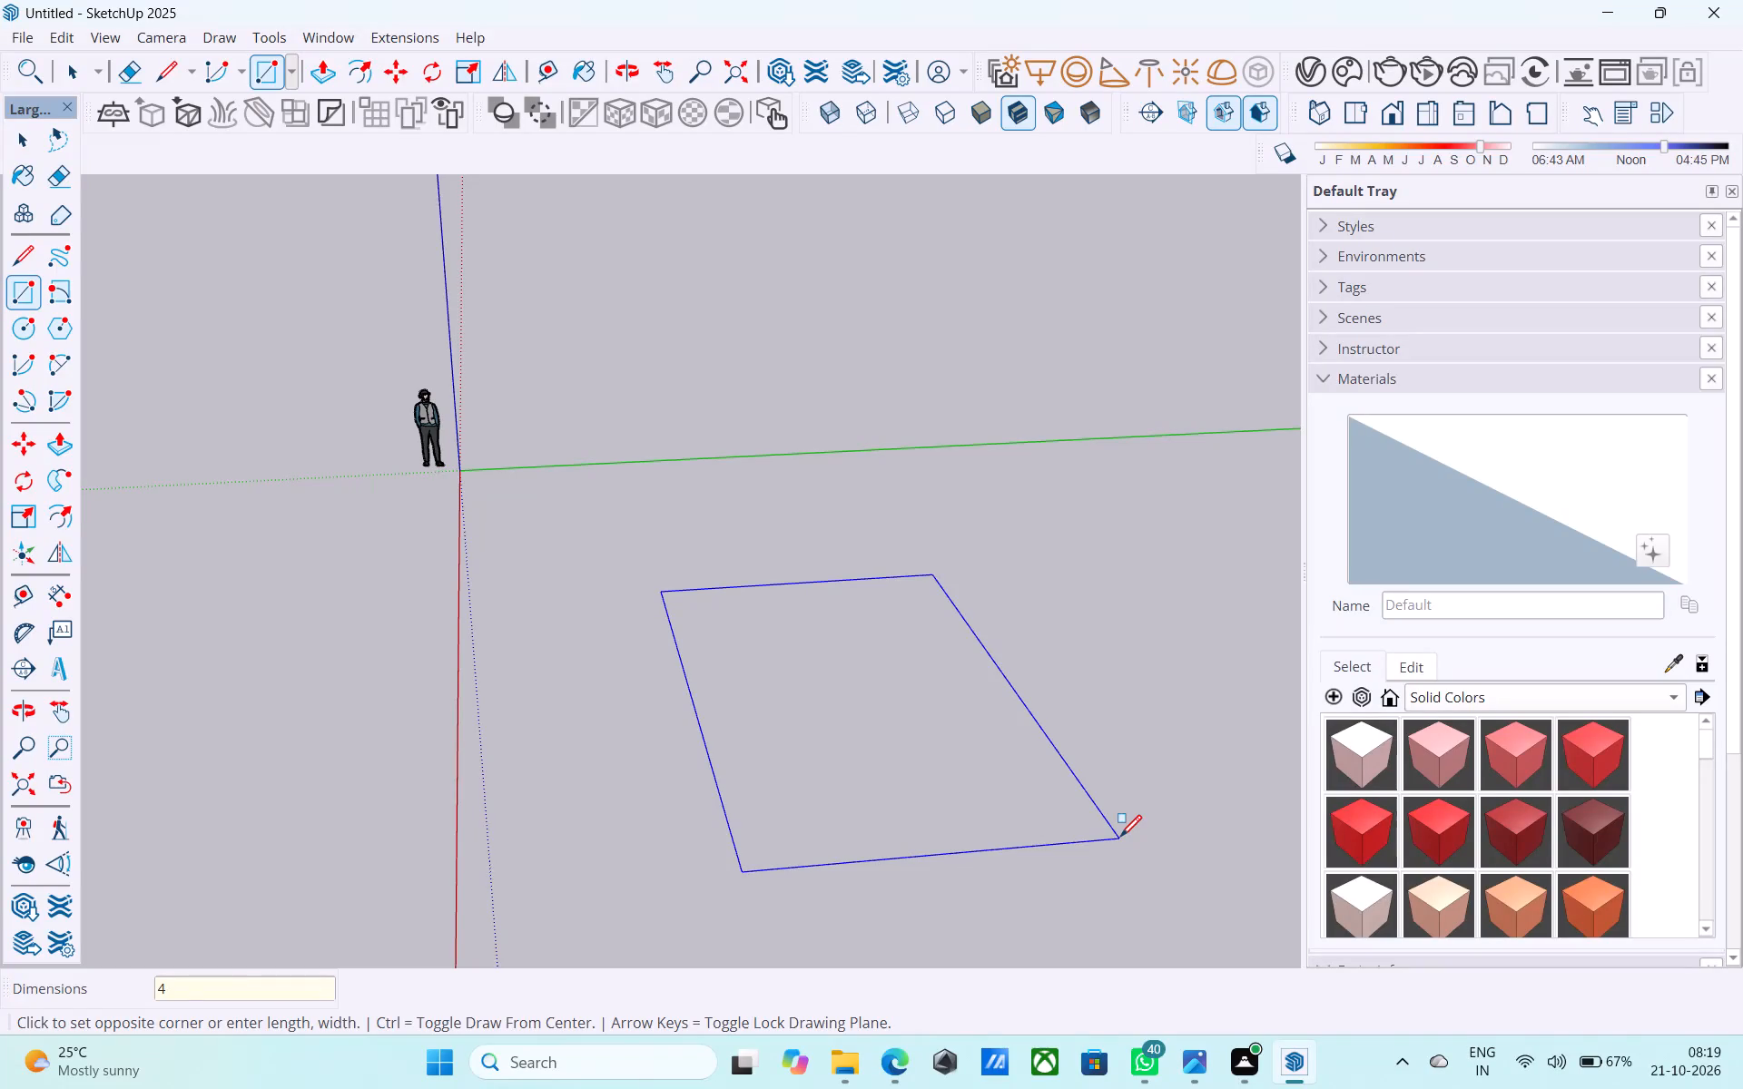
key("0")
key("apostrophe")
key("comma")
type("20'")
key("Return")
scroll(1020, 690, "down", 7)
scroll(924, 576, "up", 1)
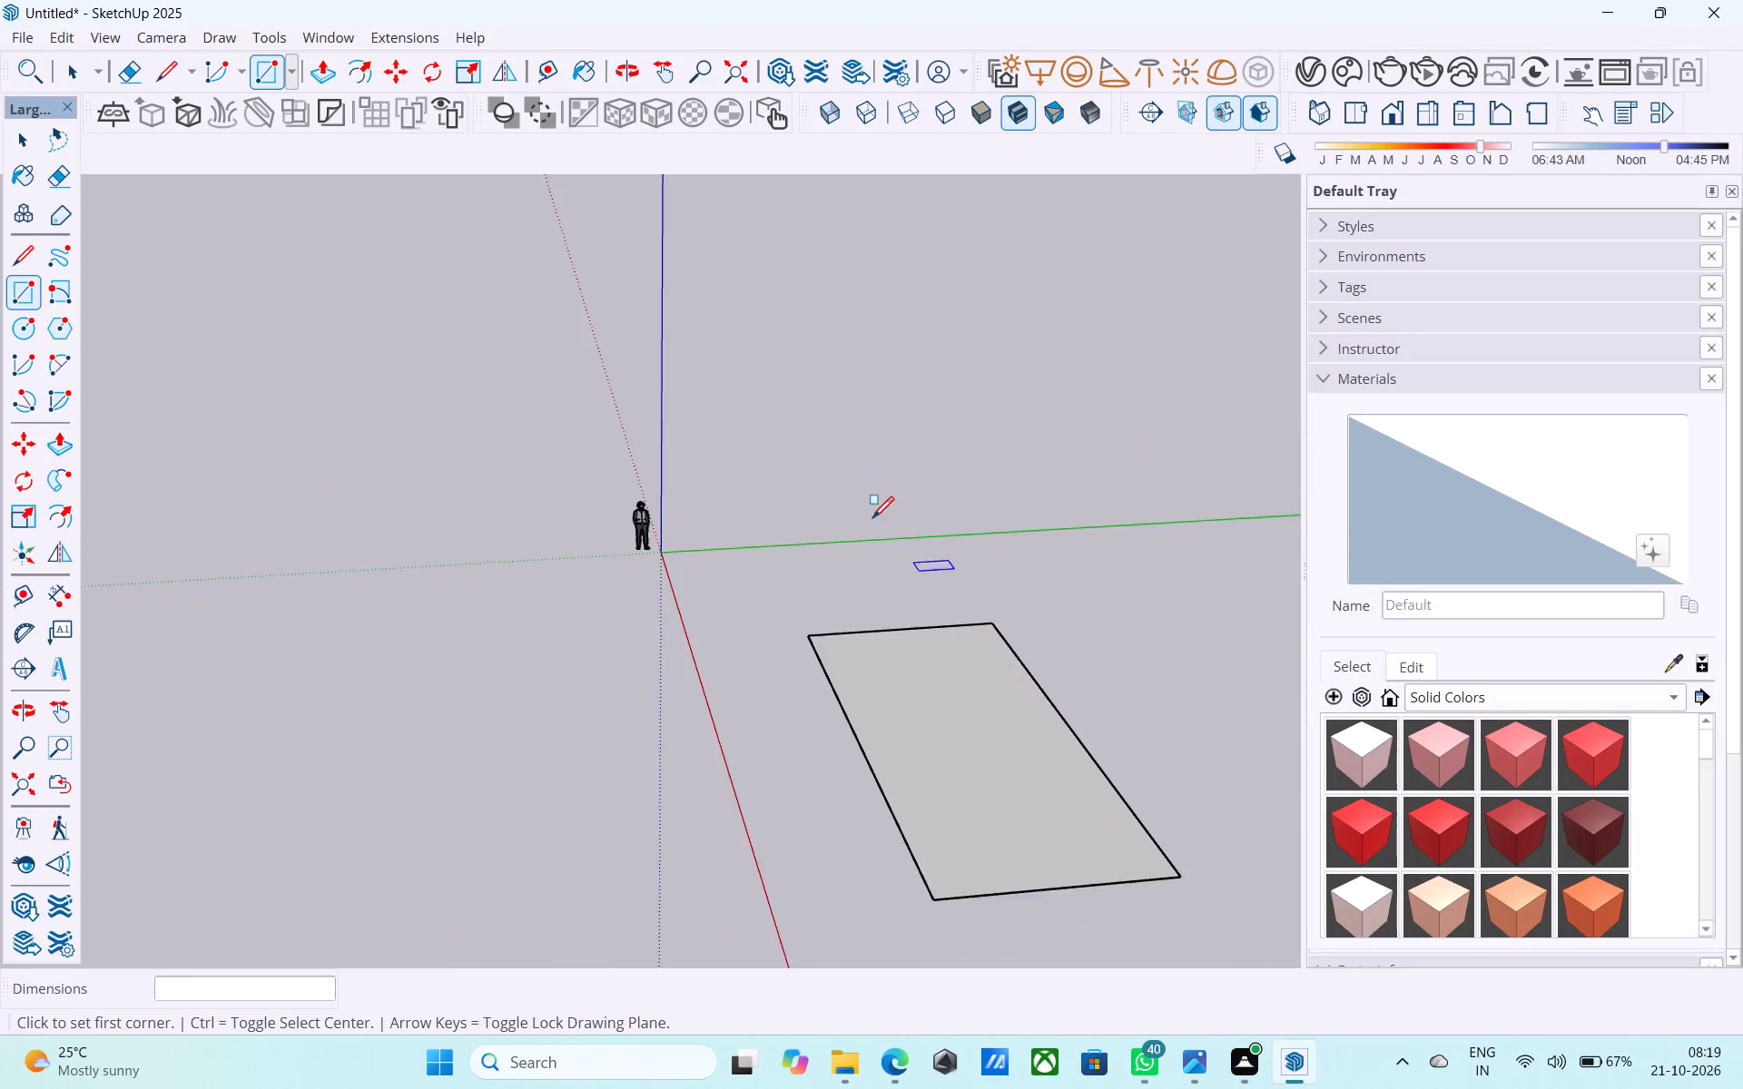
scroll(872, 520, "up", 1)
scroll(843, 520, "down", 9)
scroll(747, 584, "up", 7)
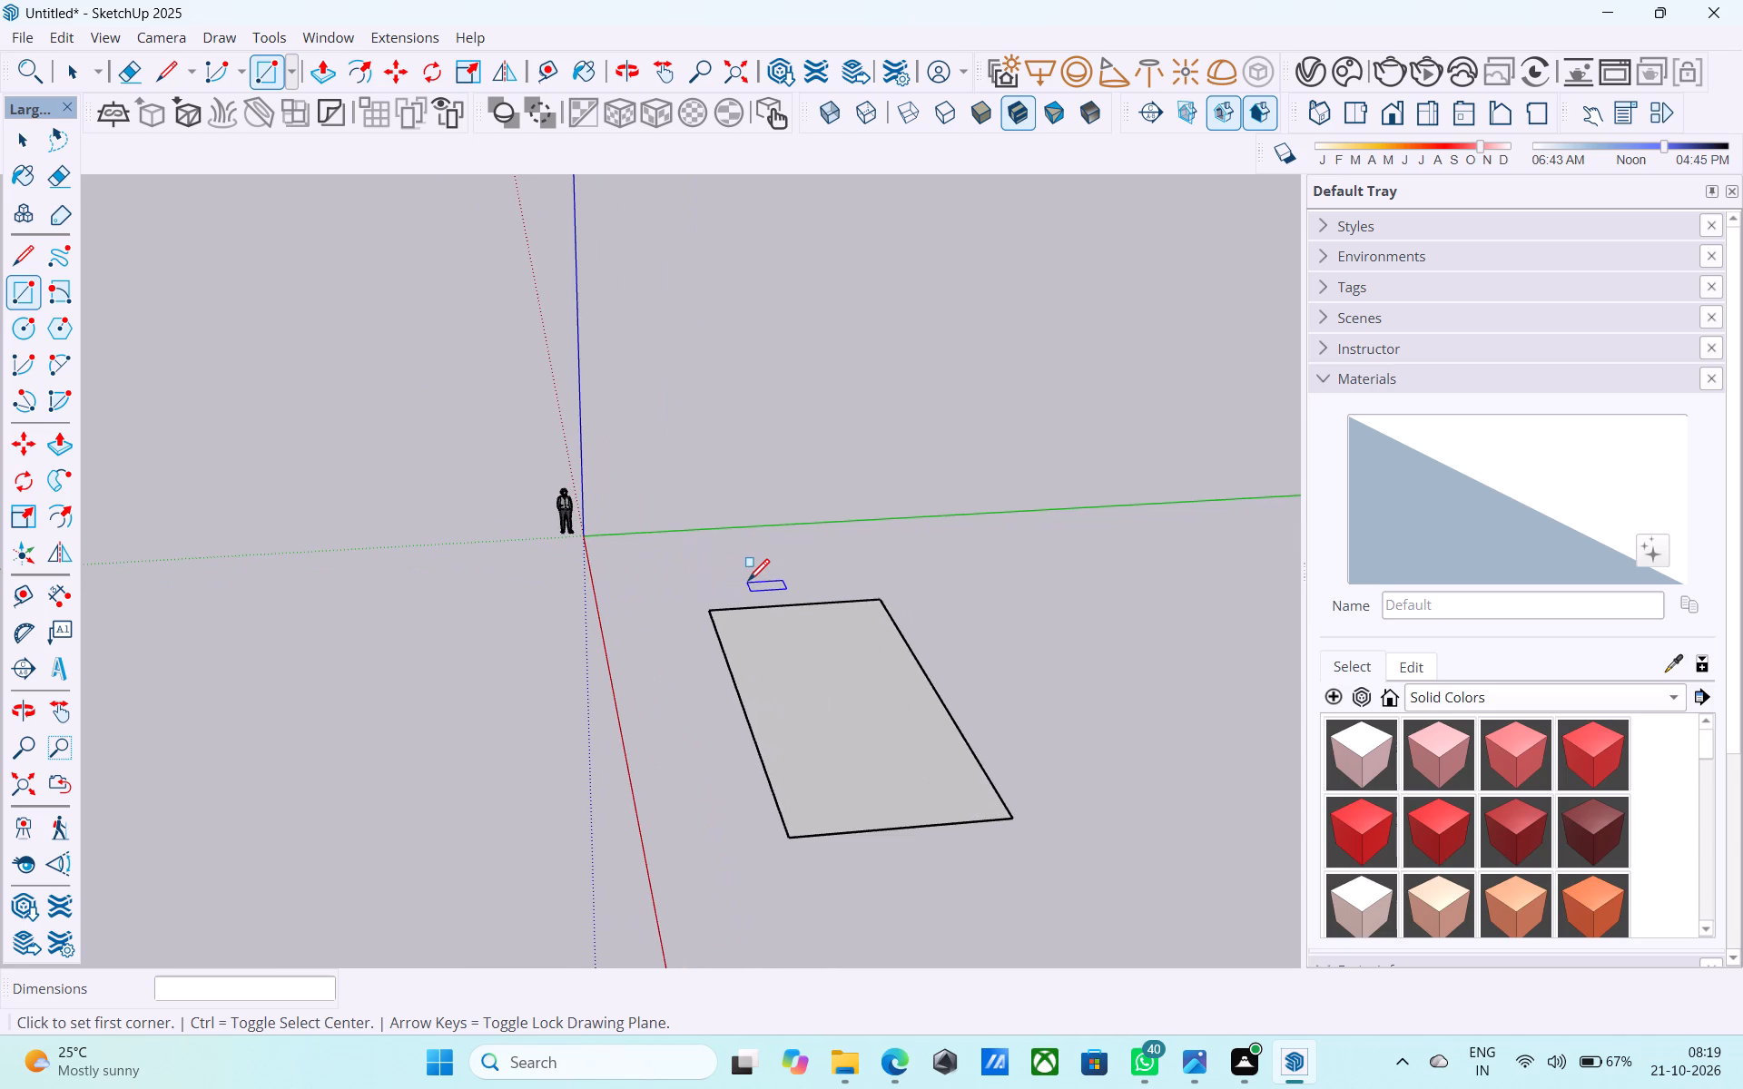
key("space")
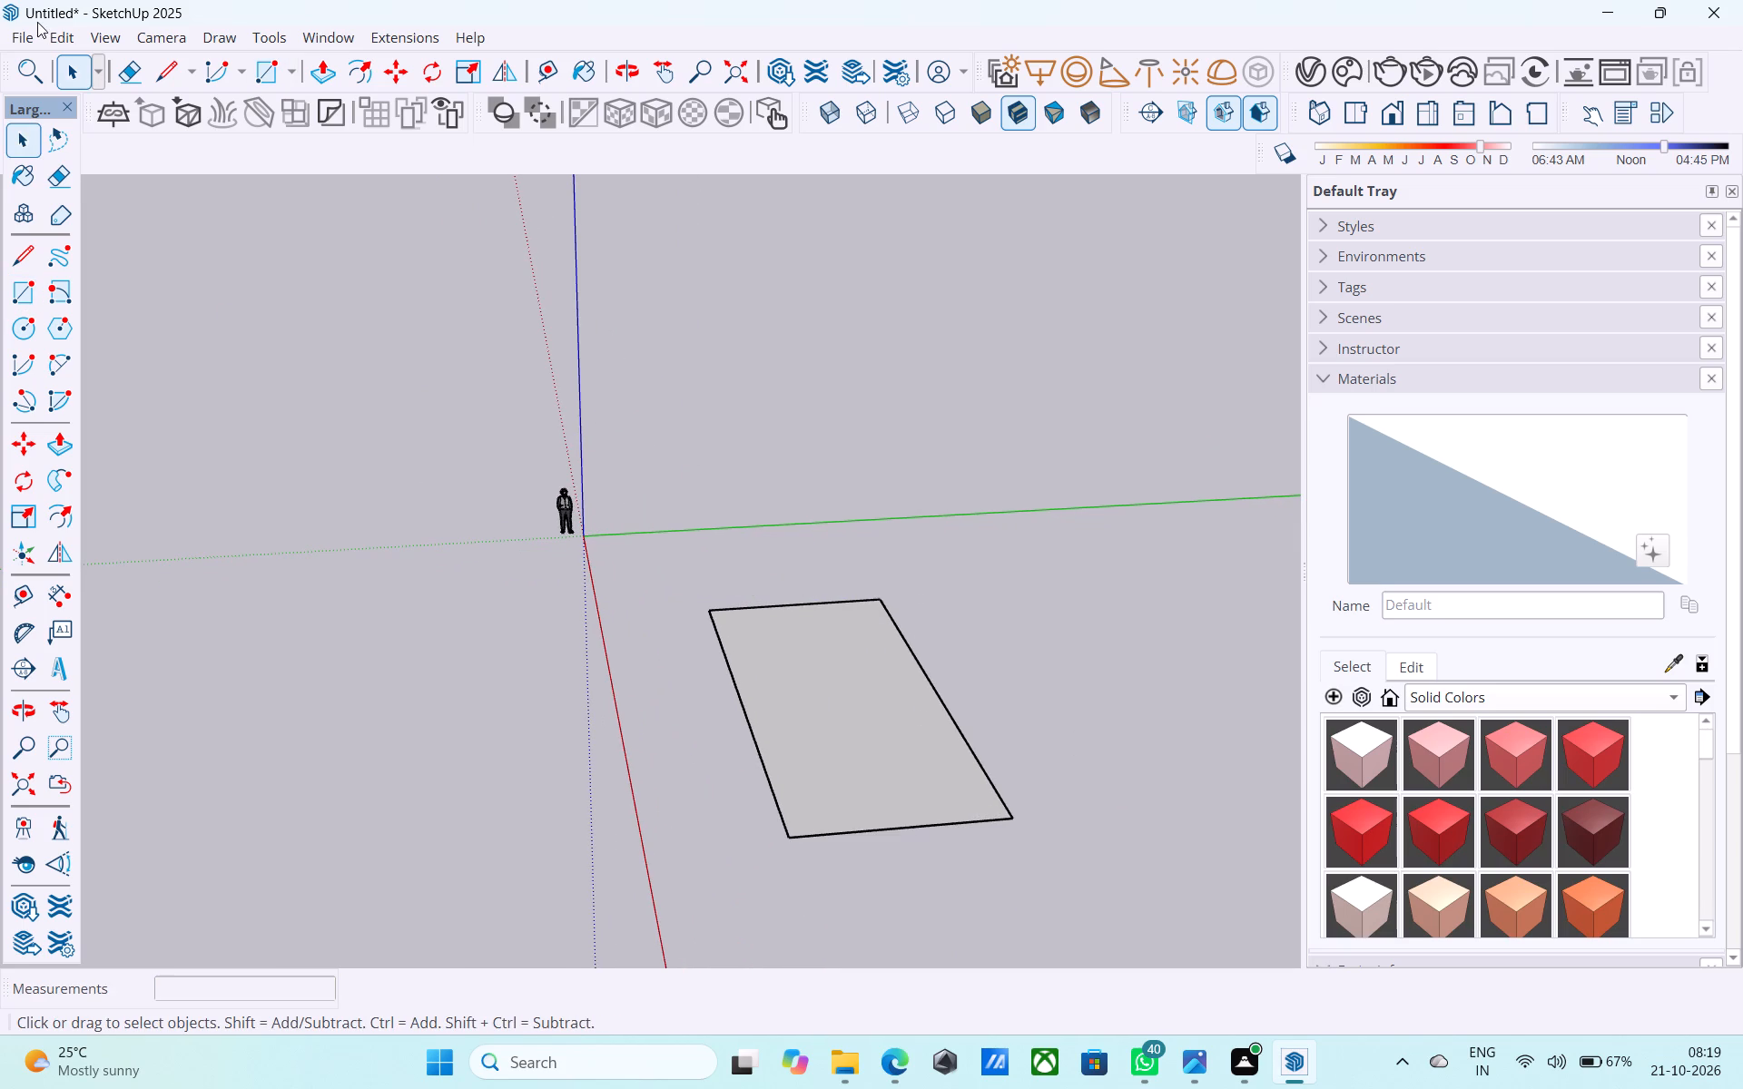
Save the model in the Downloads folder as a SketchUp file named "i pro 61f".
left_click(27, 34)
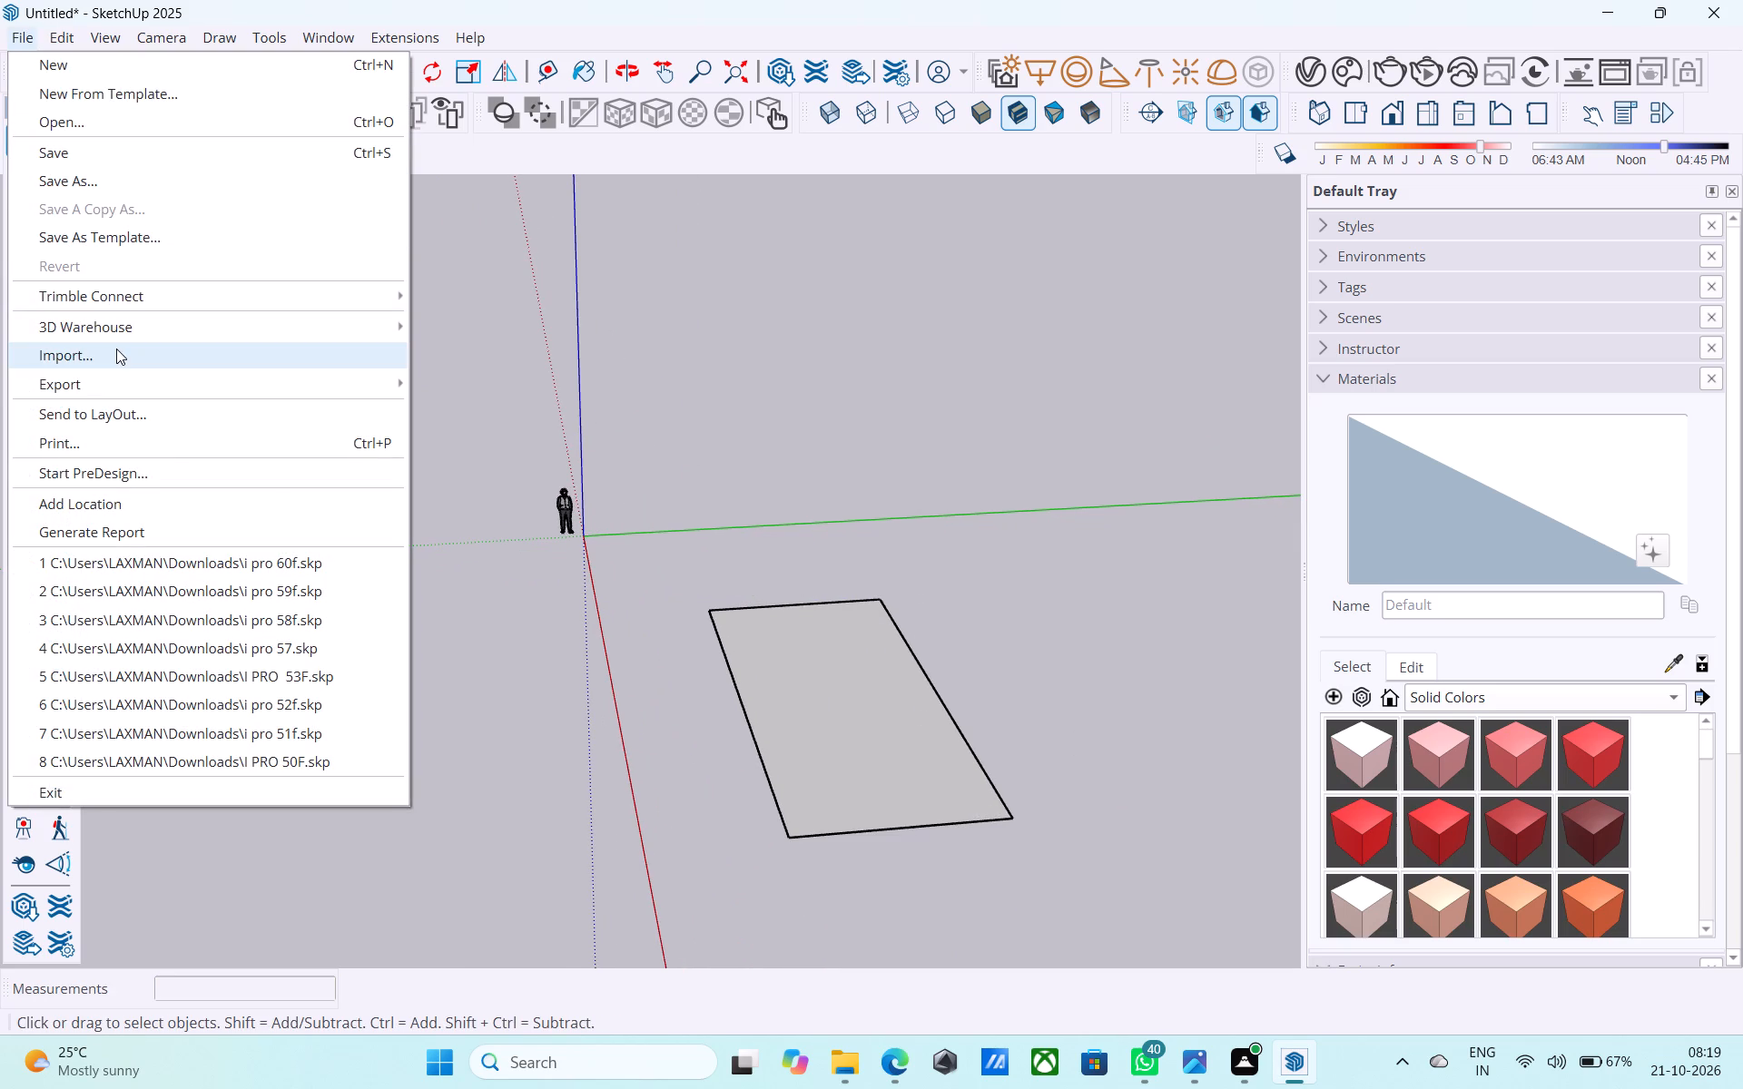
left_click(473, 294)
key("ctrl+s")
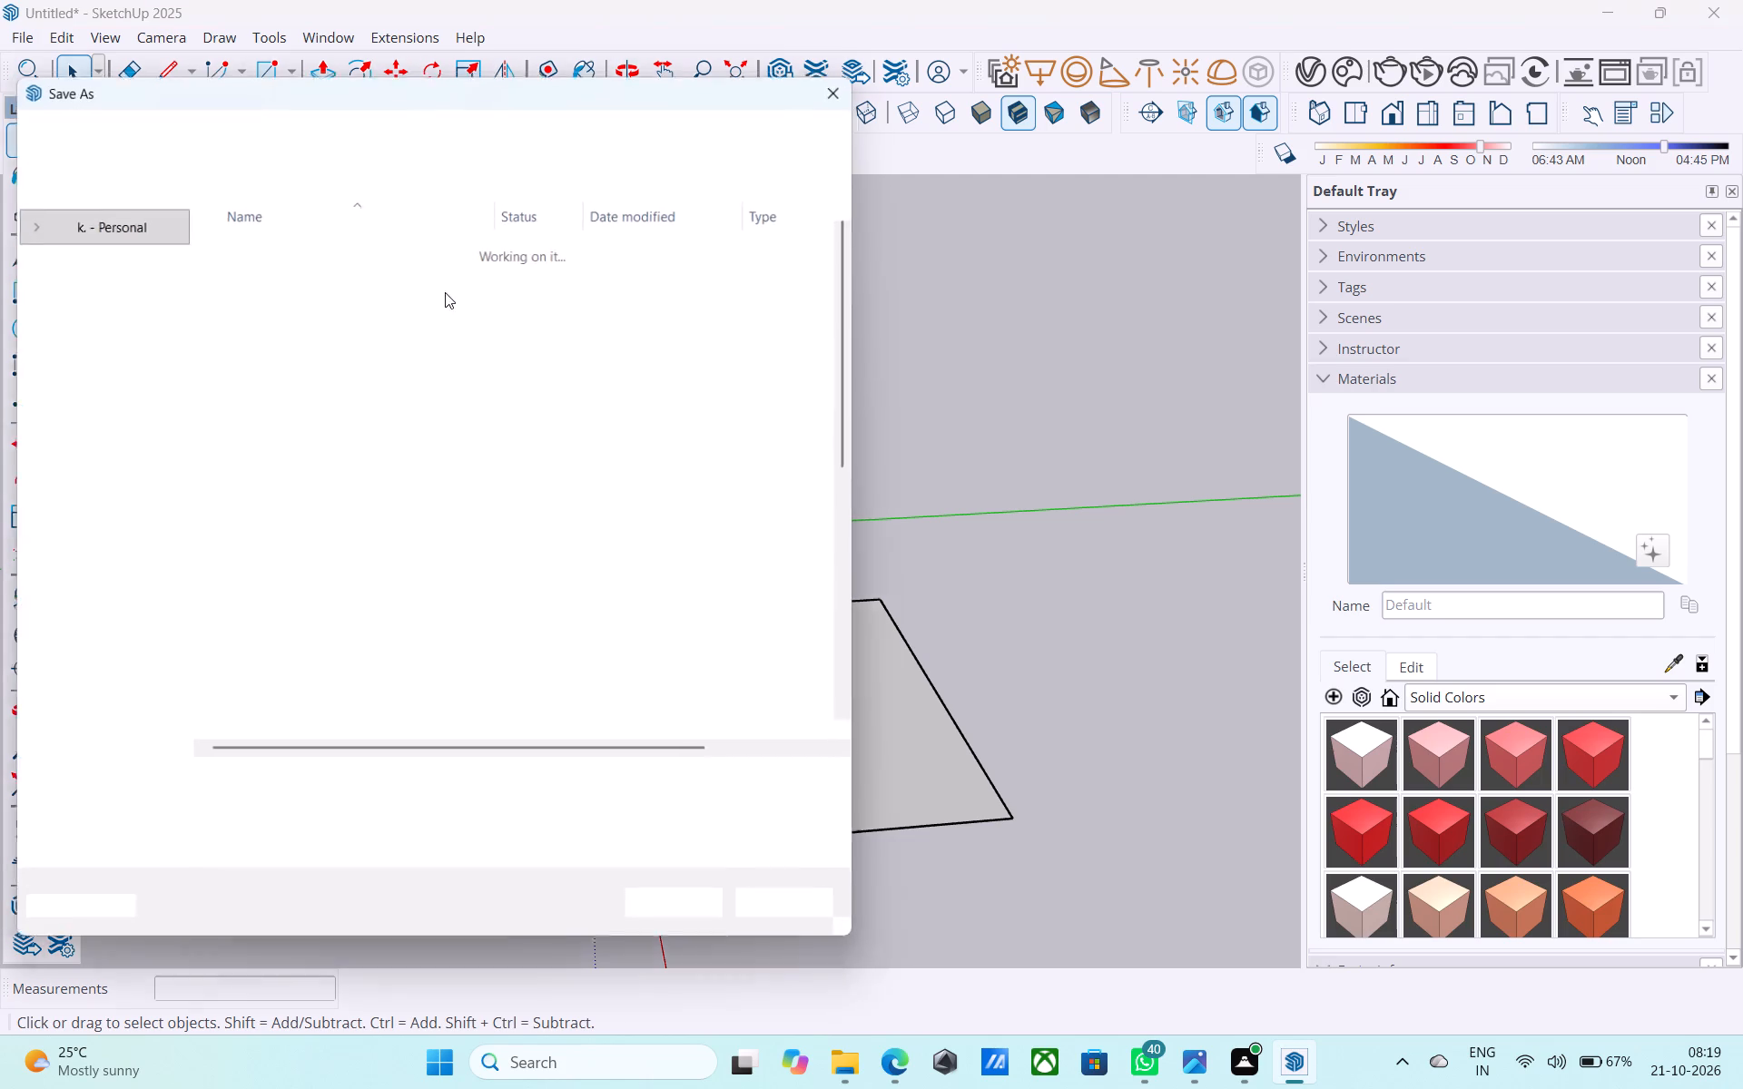
left_click(137, 365)
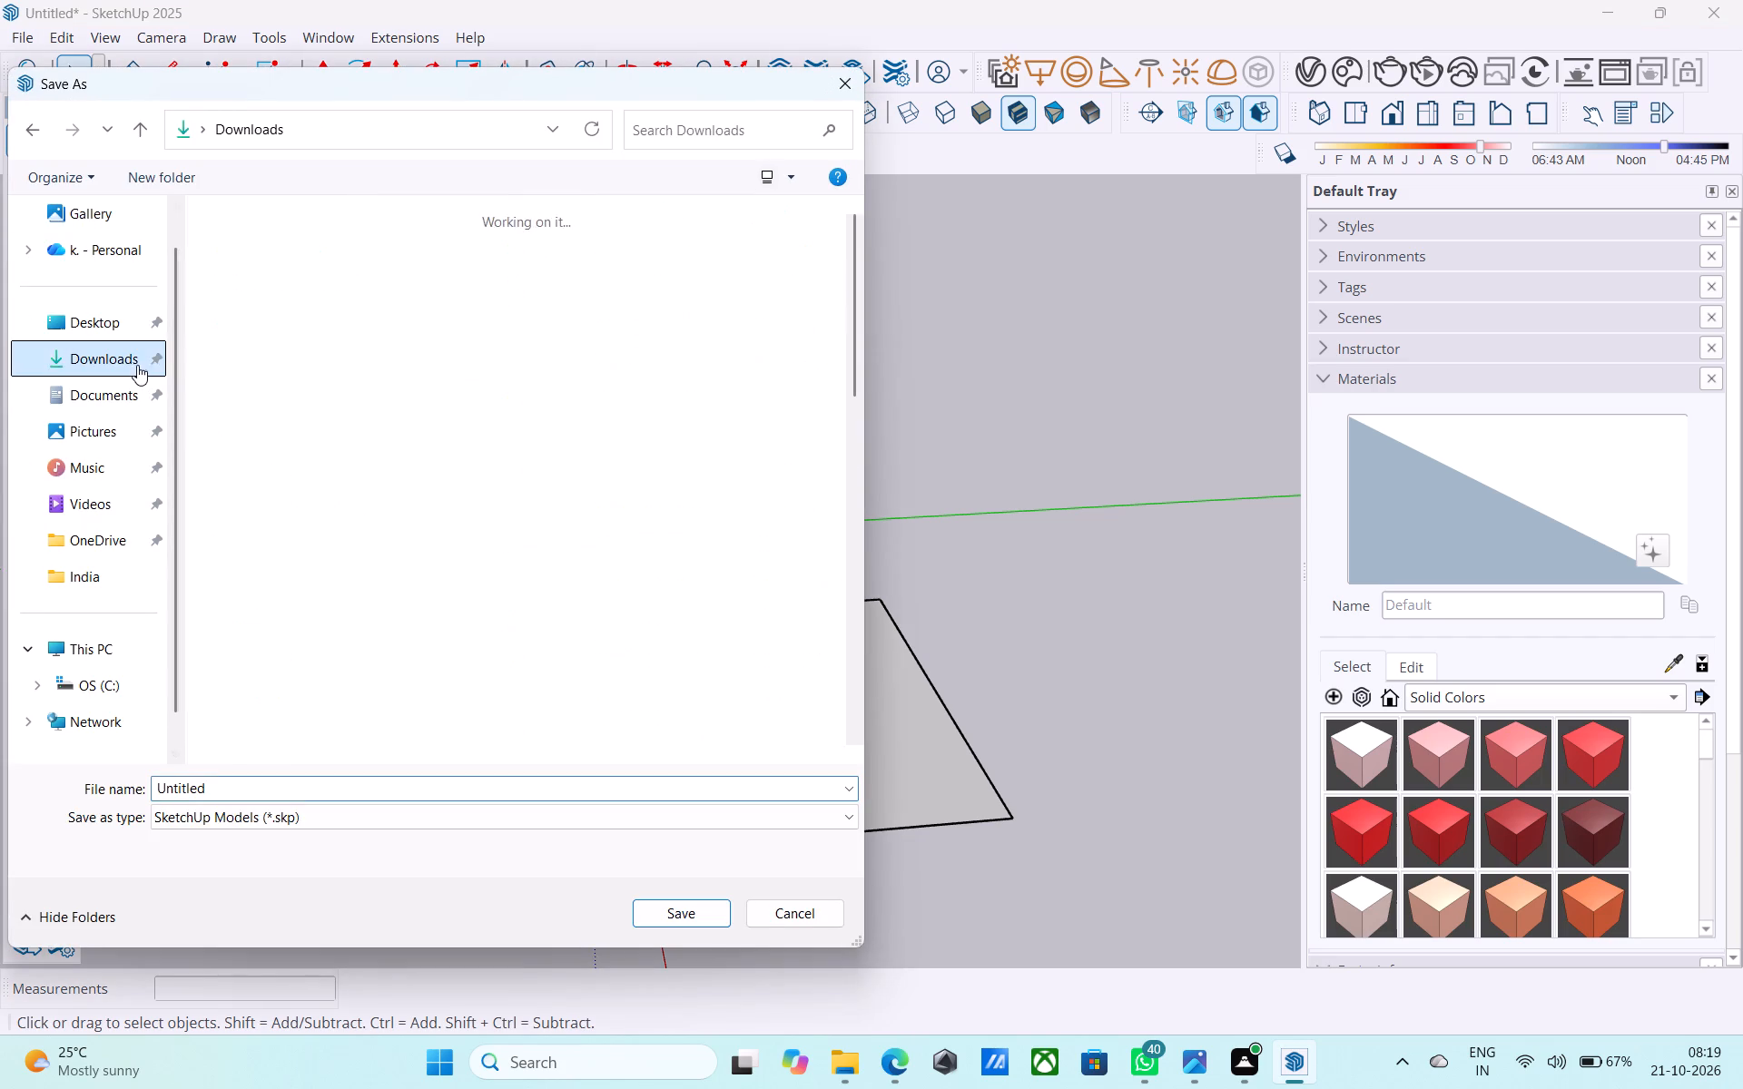
left_click(241, 790)
type("i")
key("space")
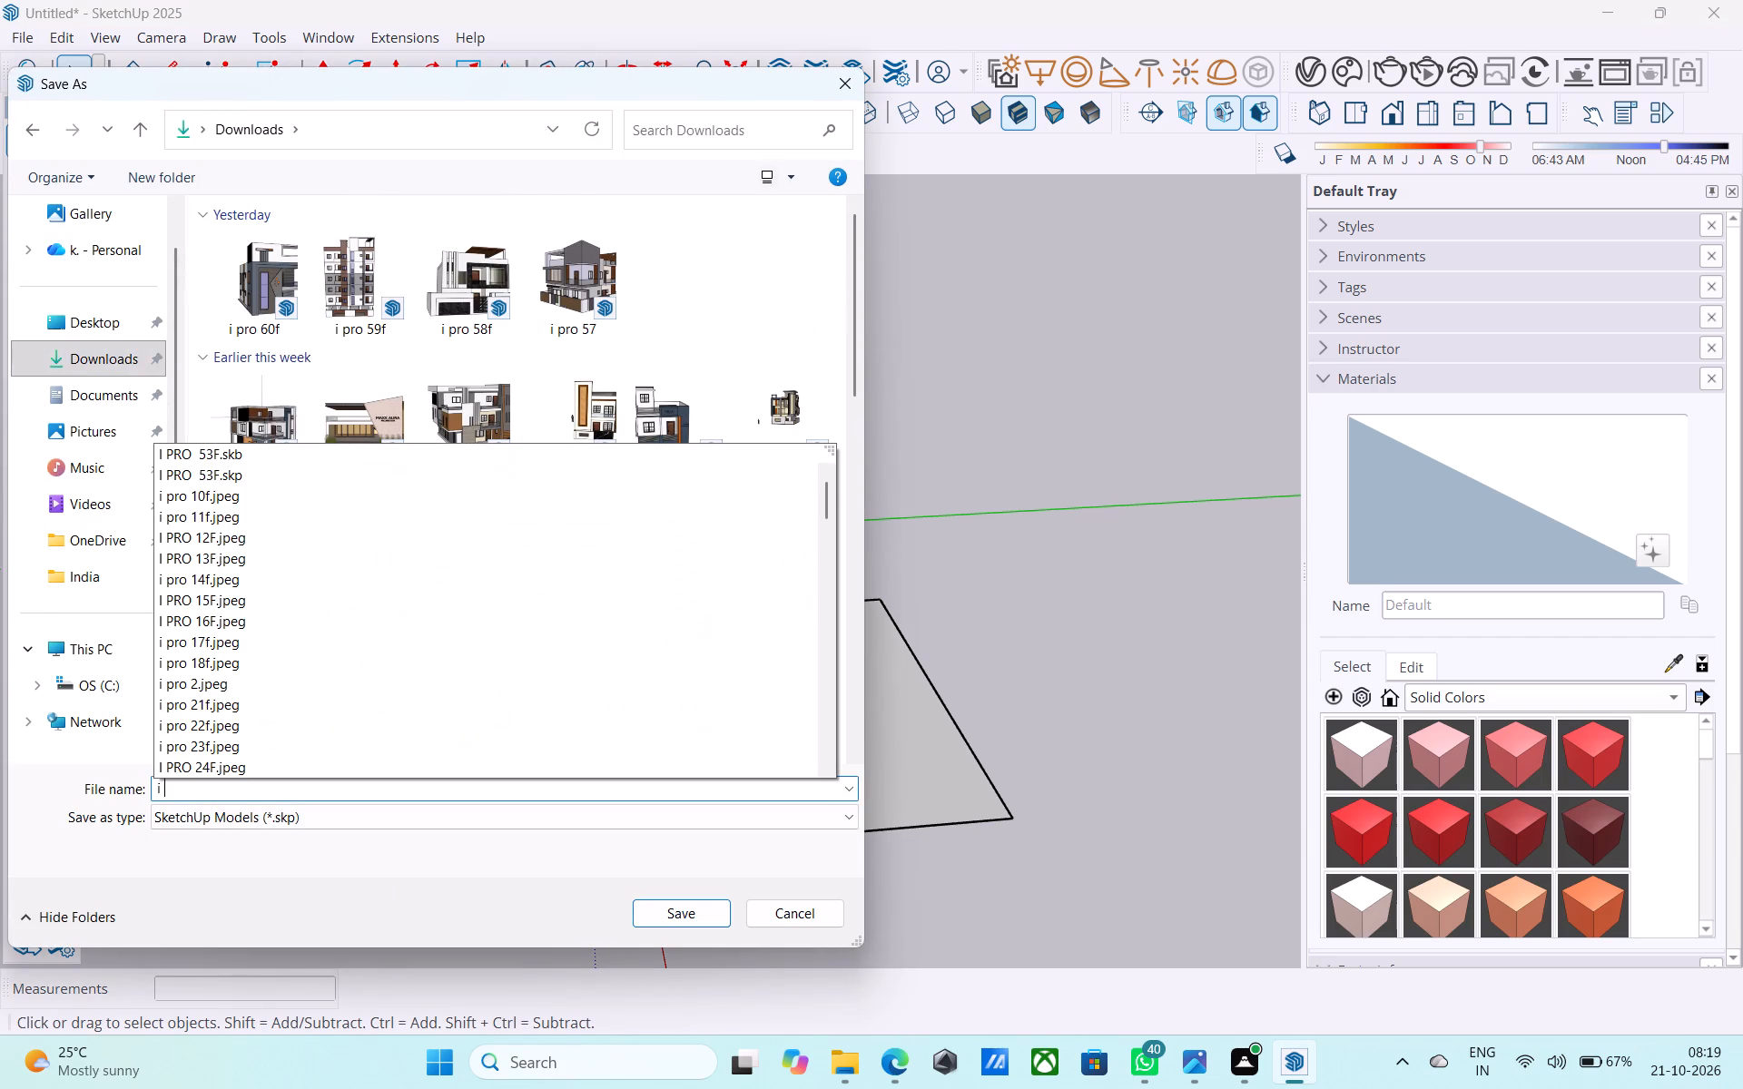
type("pr")
type("o")
key("space")
type("61")
key("f")
scroll(235, 780, "up", 1)
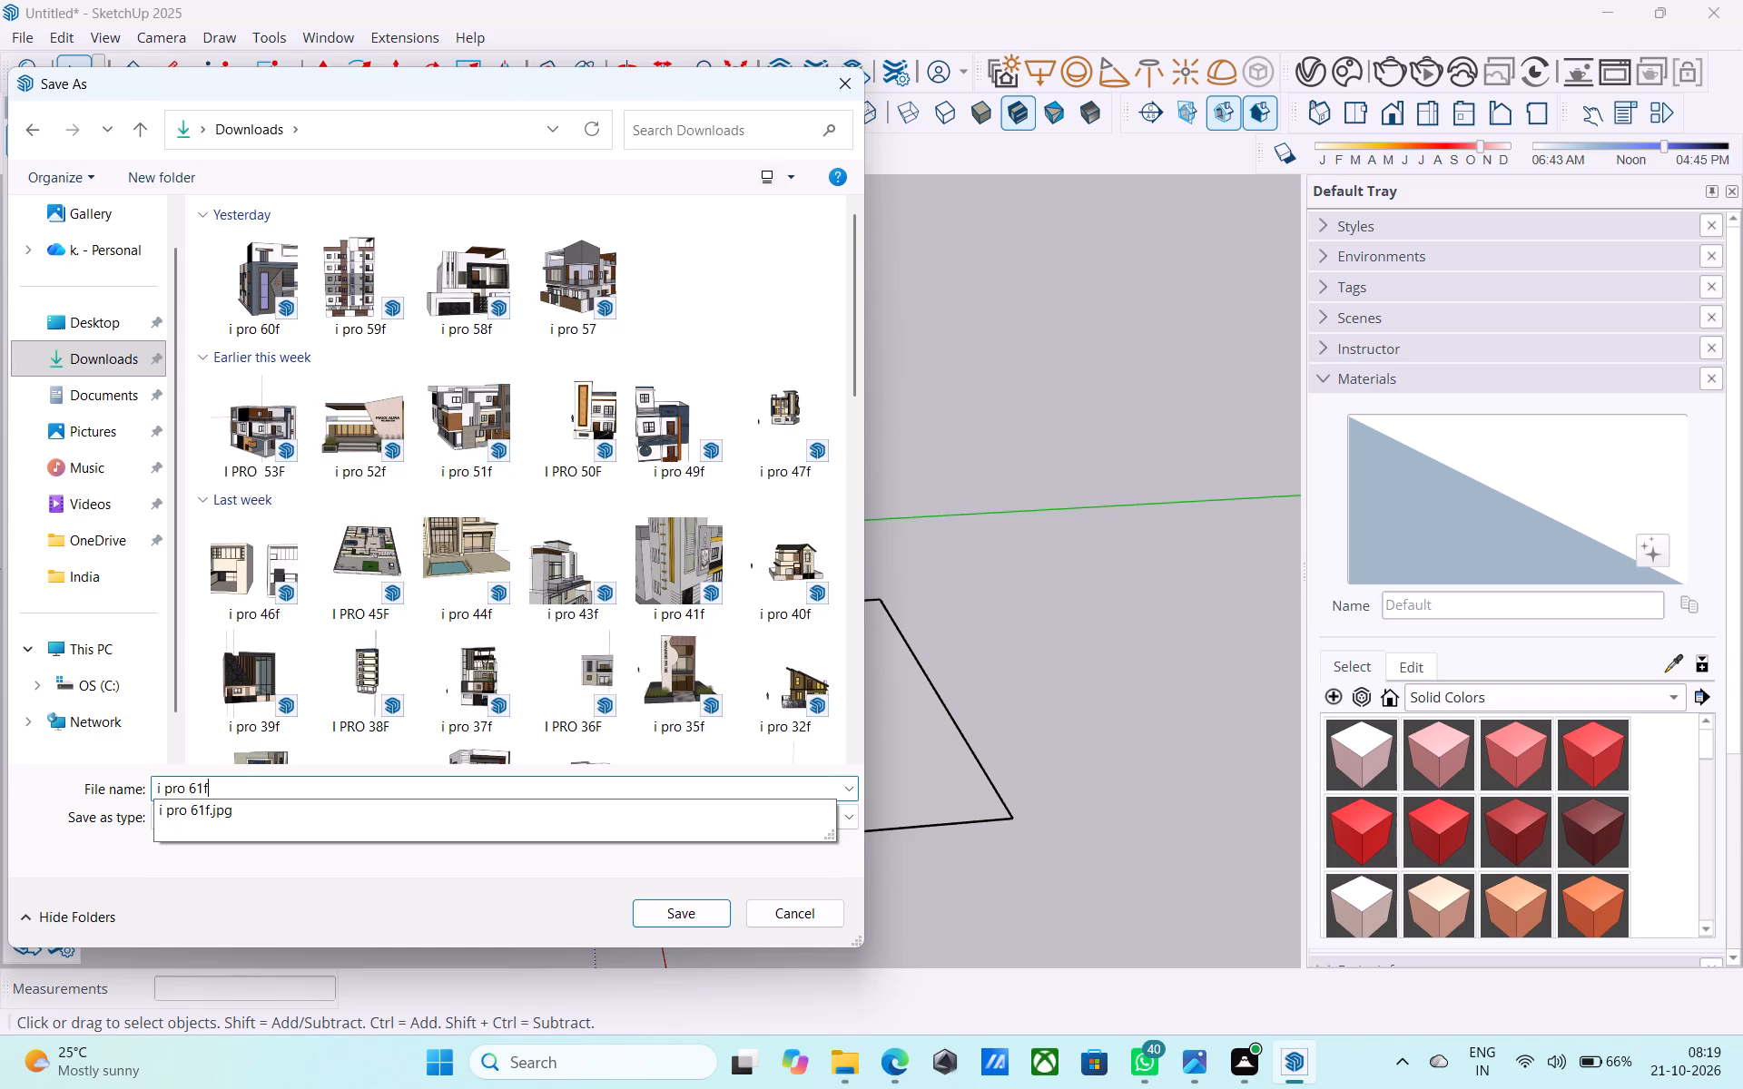
left_click(666, 921)
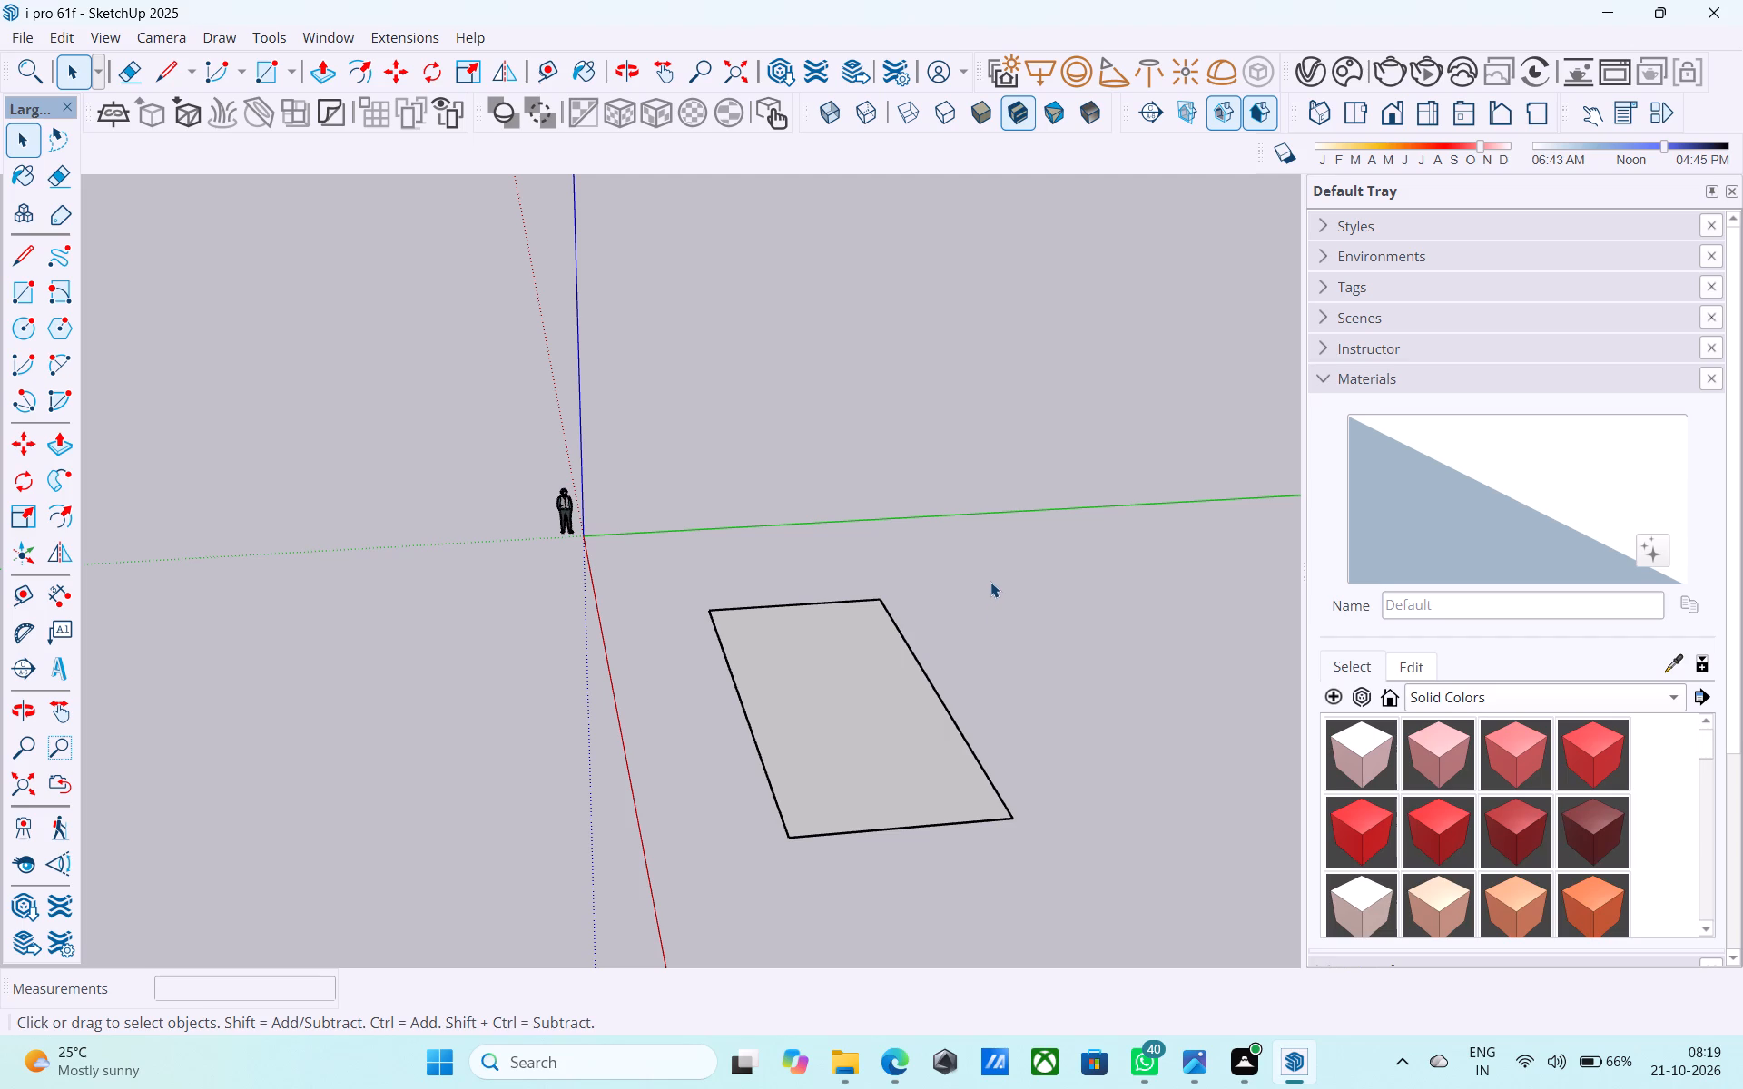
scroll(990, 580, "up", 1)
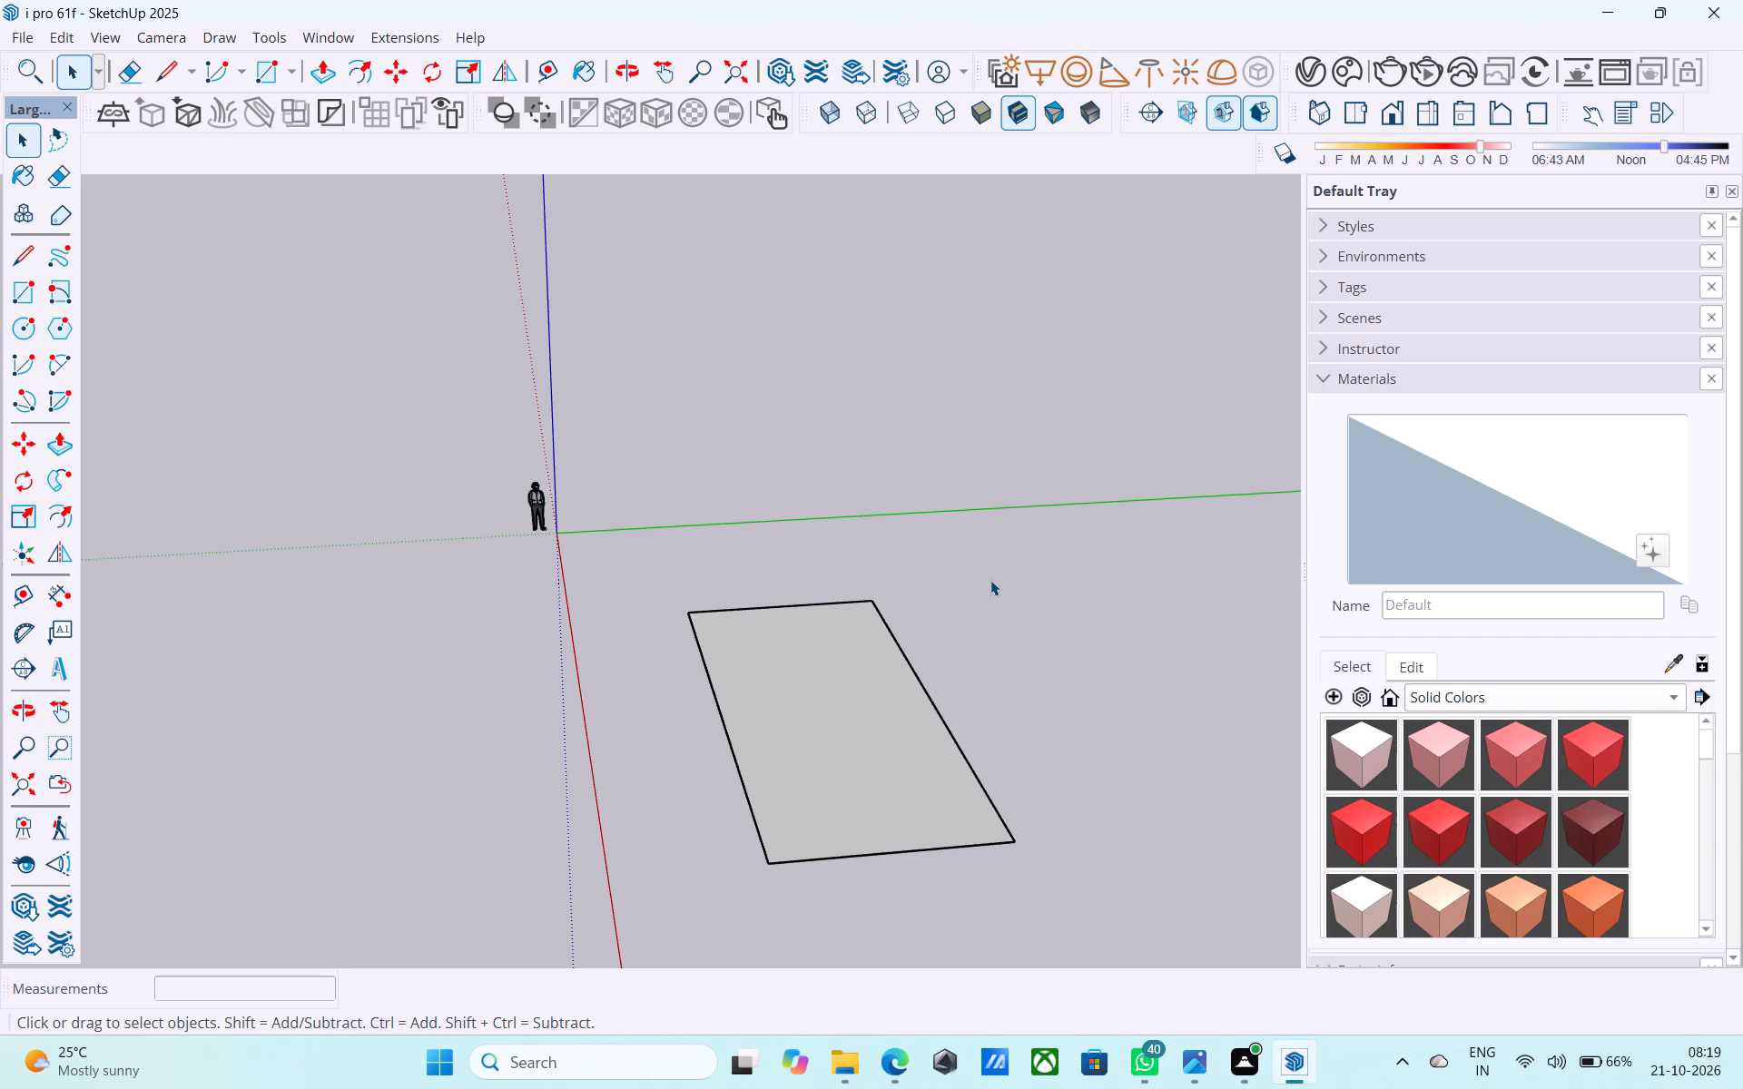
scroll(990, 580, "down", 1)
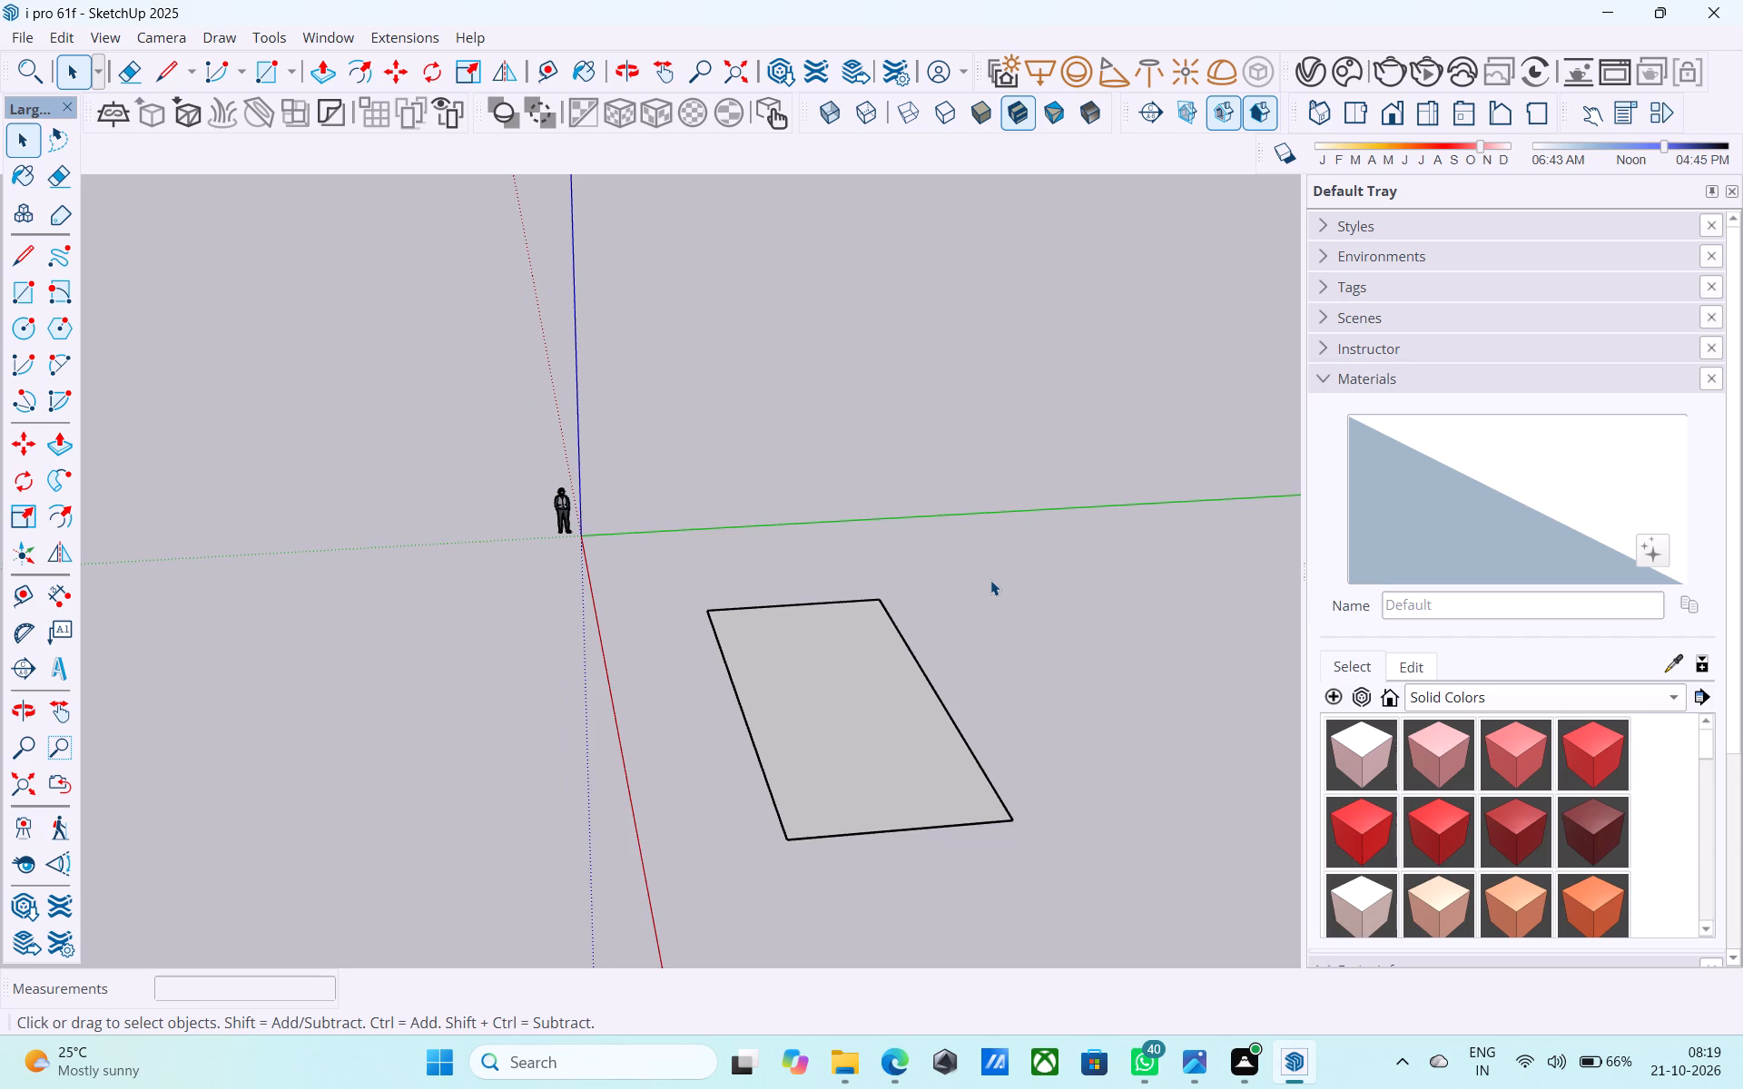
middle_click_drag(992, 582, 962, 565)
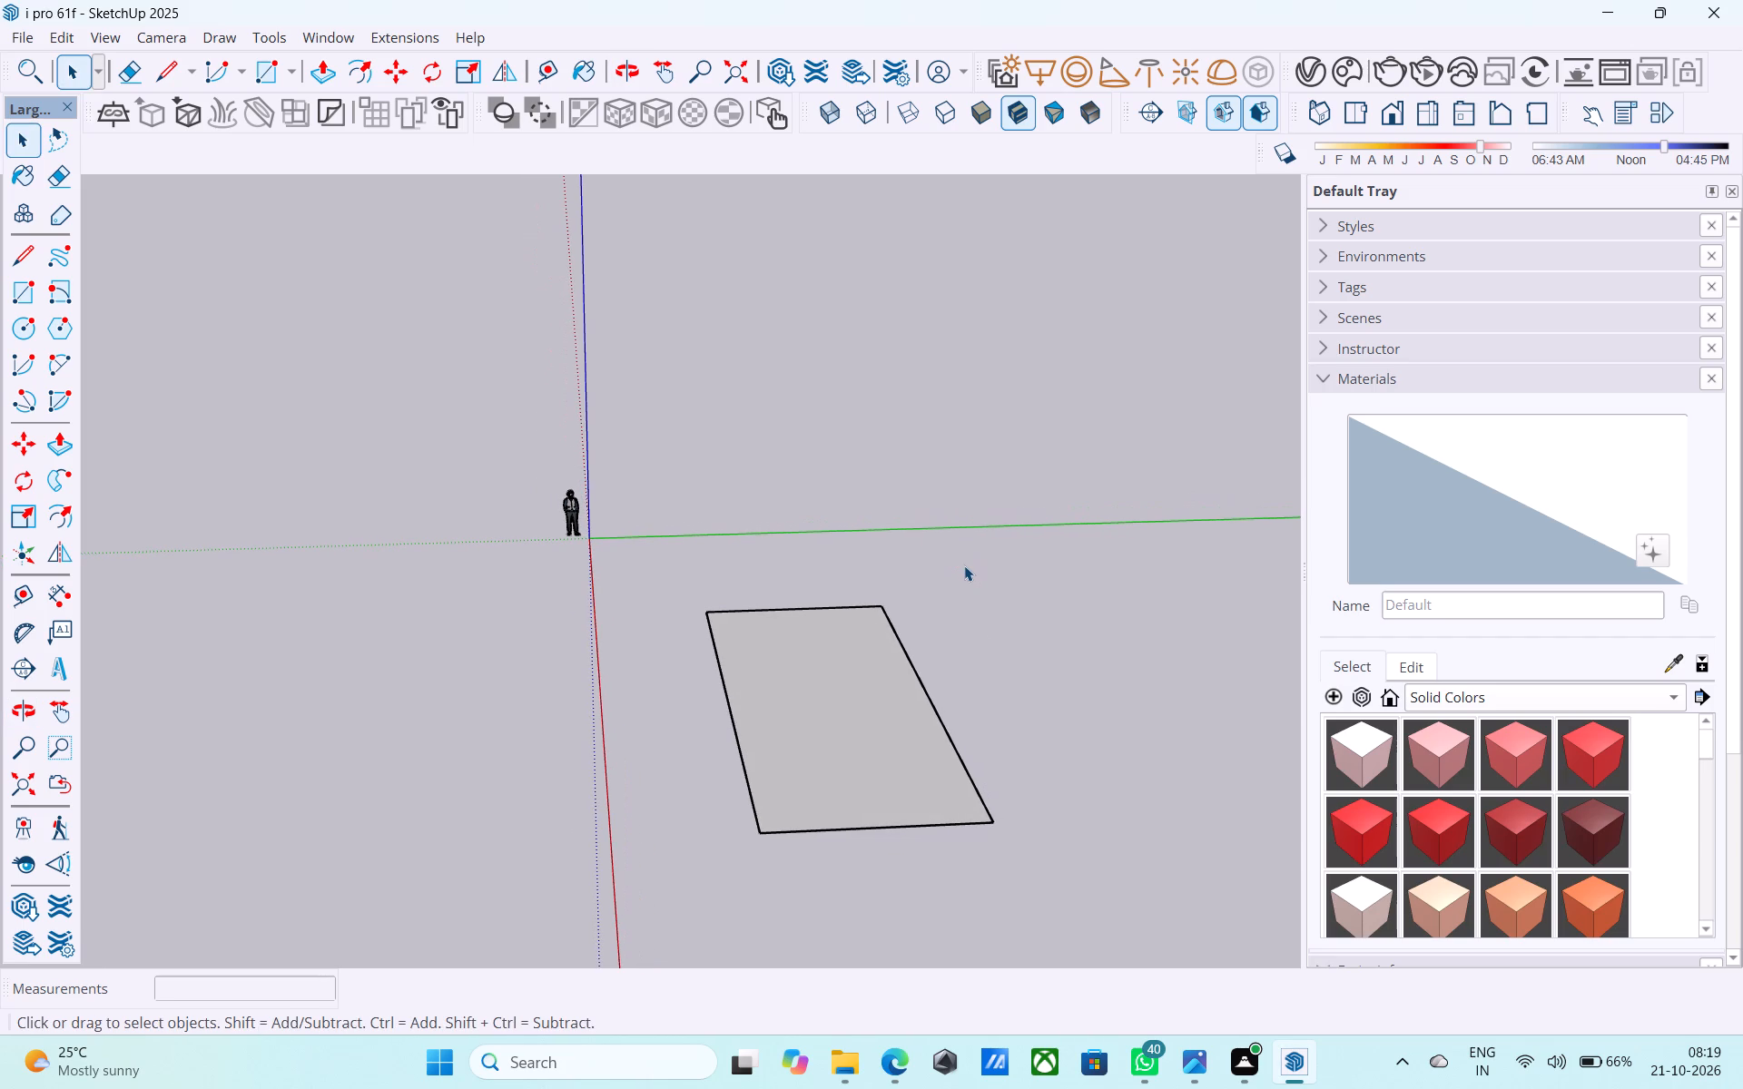
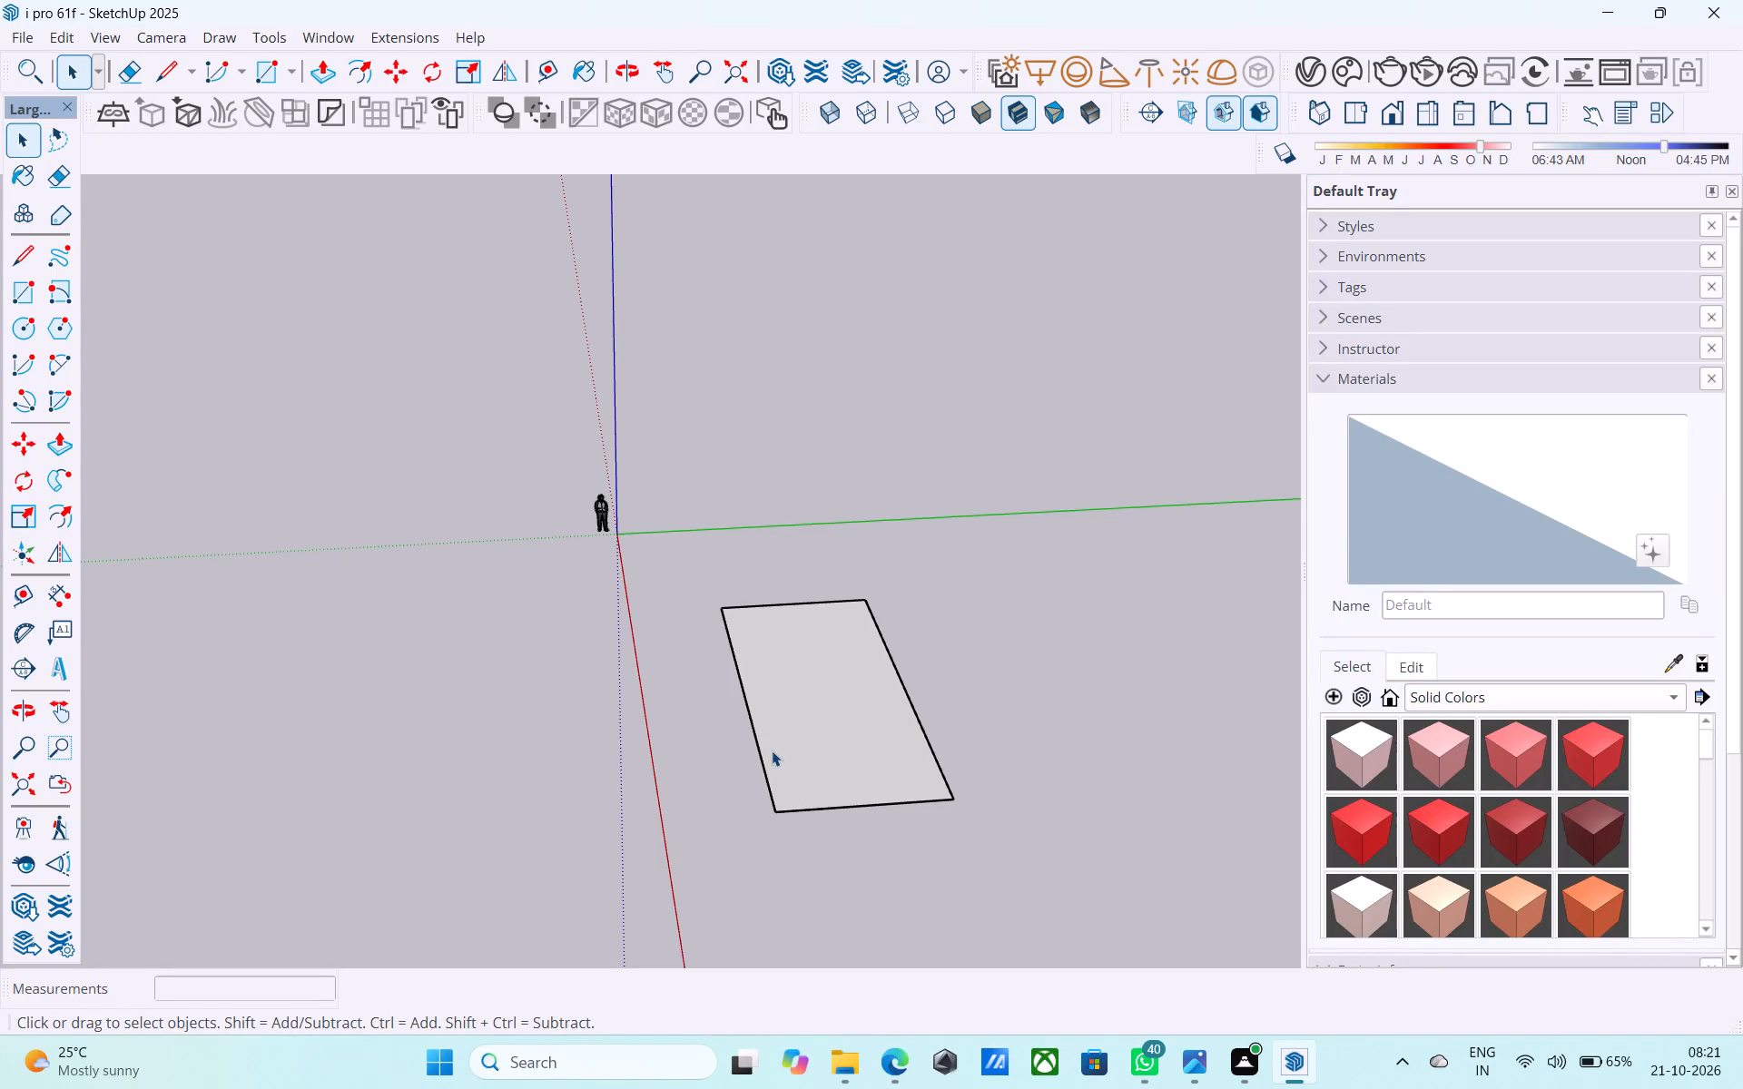
Erase the existing 40' by 20' rectangle from the ground plane.
middle_click_drag(783, 751, 766, 712)
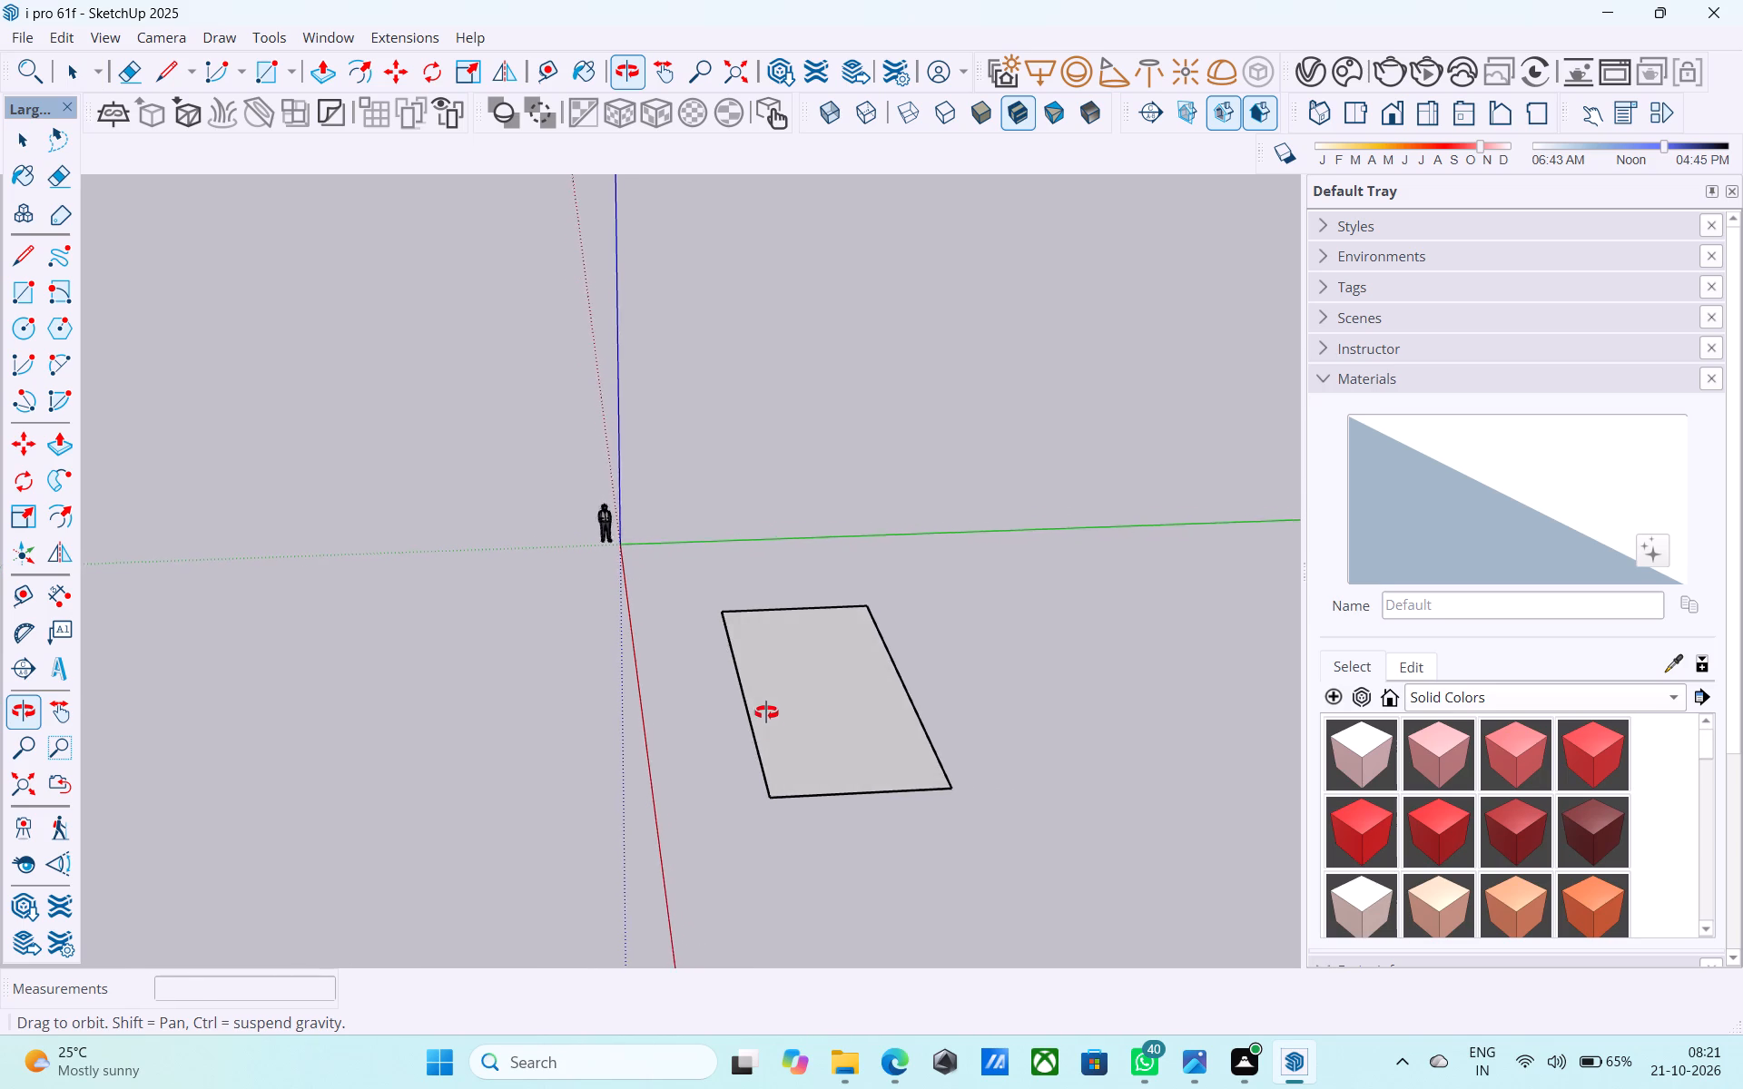
middle_click_drag(766, 712, 747, 690)
scroll(866, 572, "down", 3)
middle_click_drag(865, 581, 851, 725)
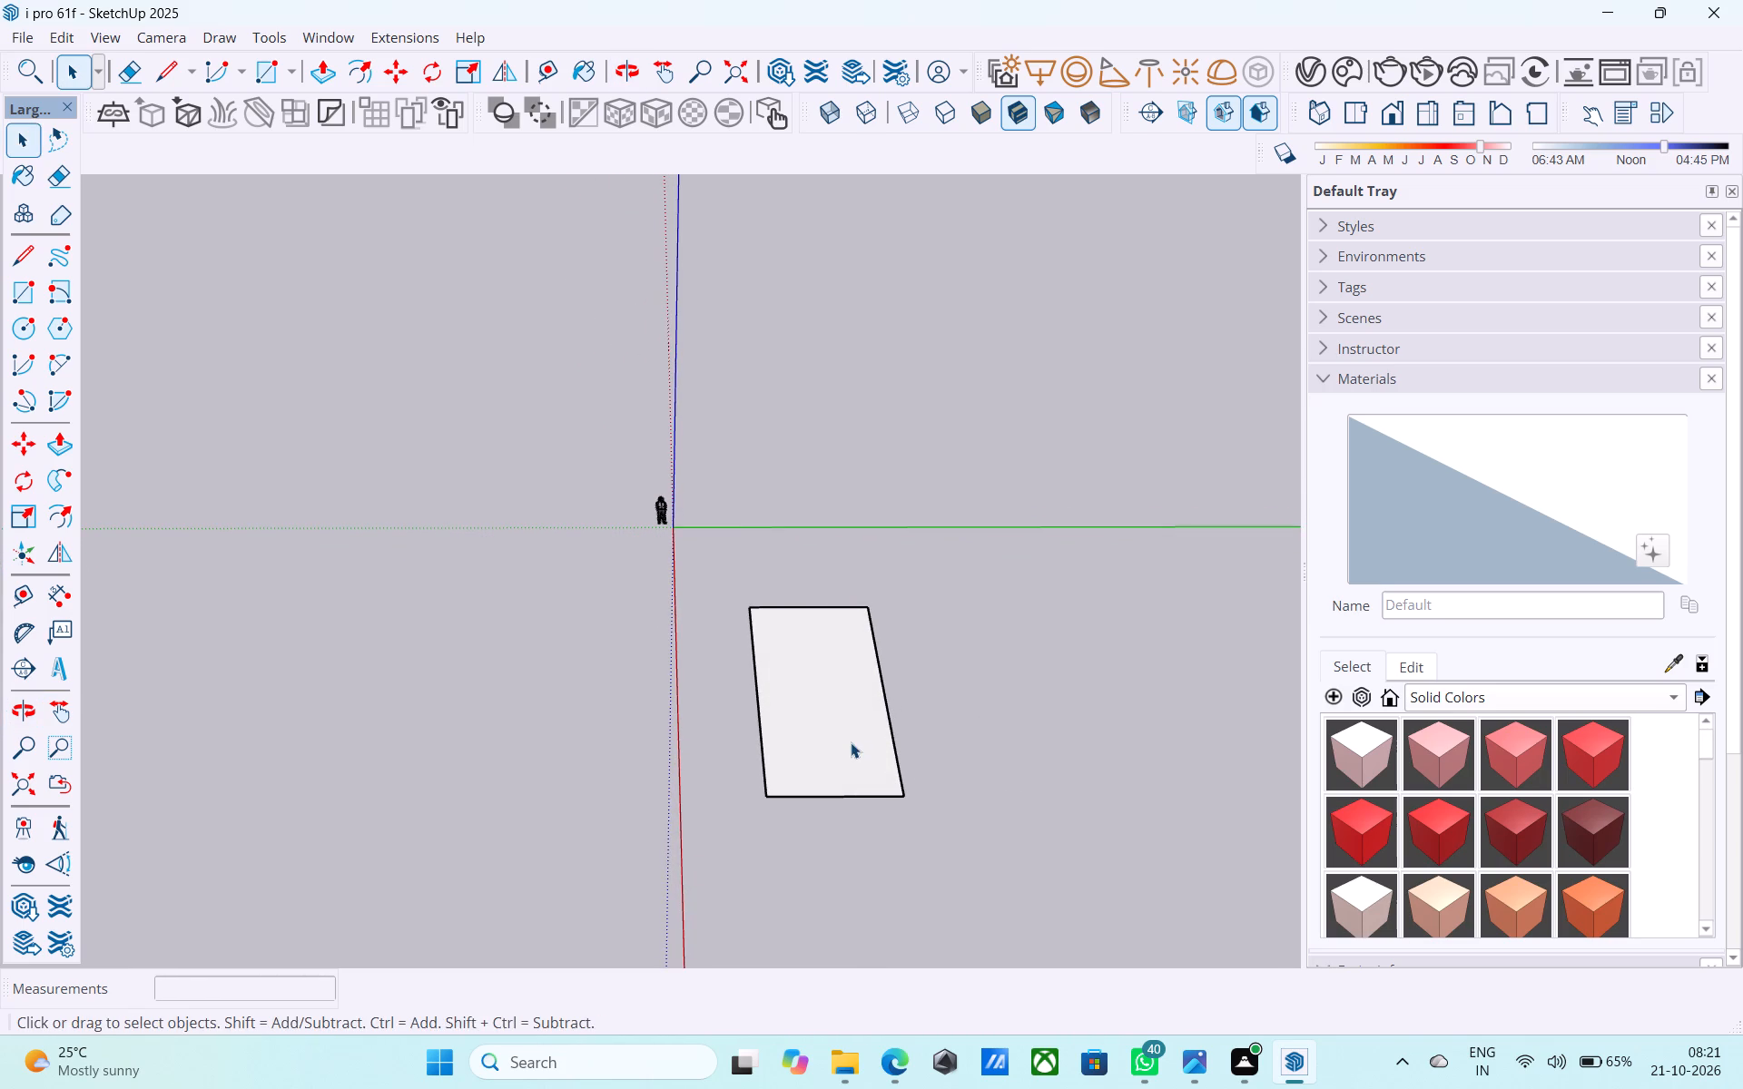
key("e")
left_click_drag(848, 834, 744, 719)
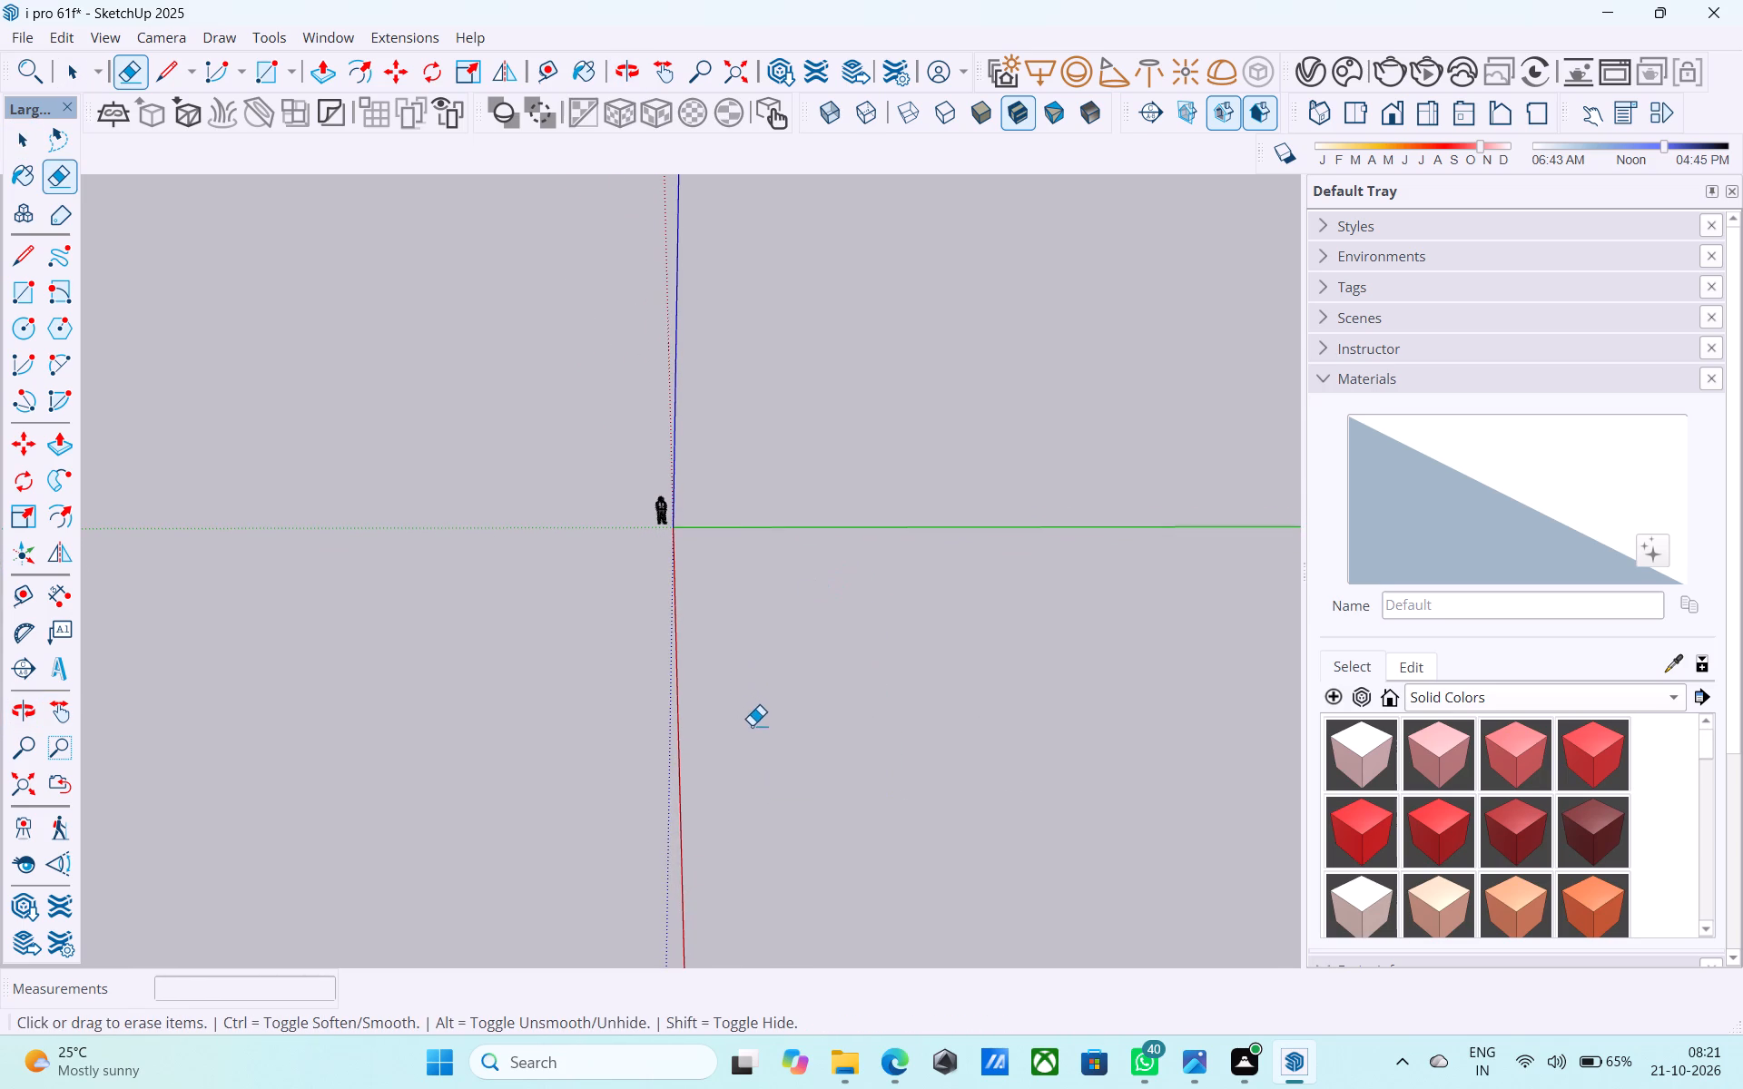
Draw a new rectangle of 30' by 25' on the ground plane, with the 30' side along the red axis.
scroll(586, 572, "down", 7)
middle_click_drag(670, 698, 681, 662)
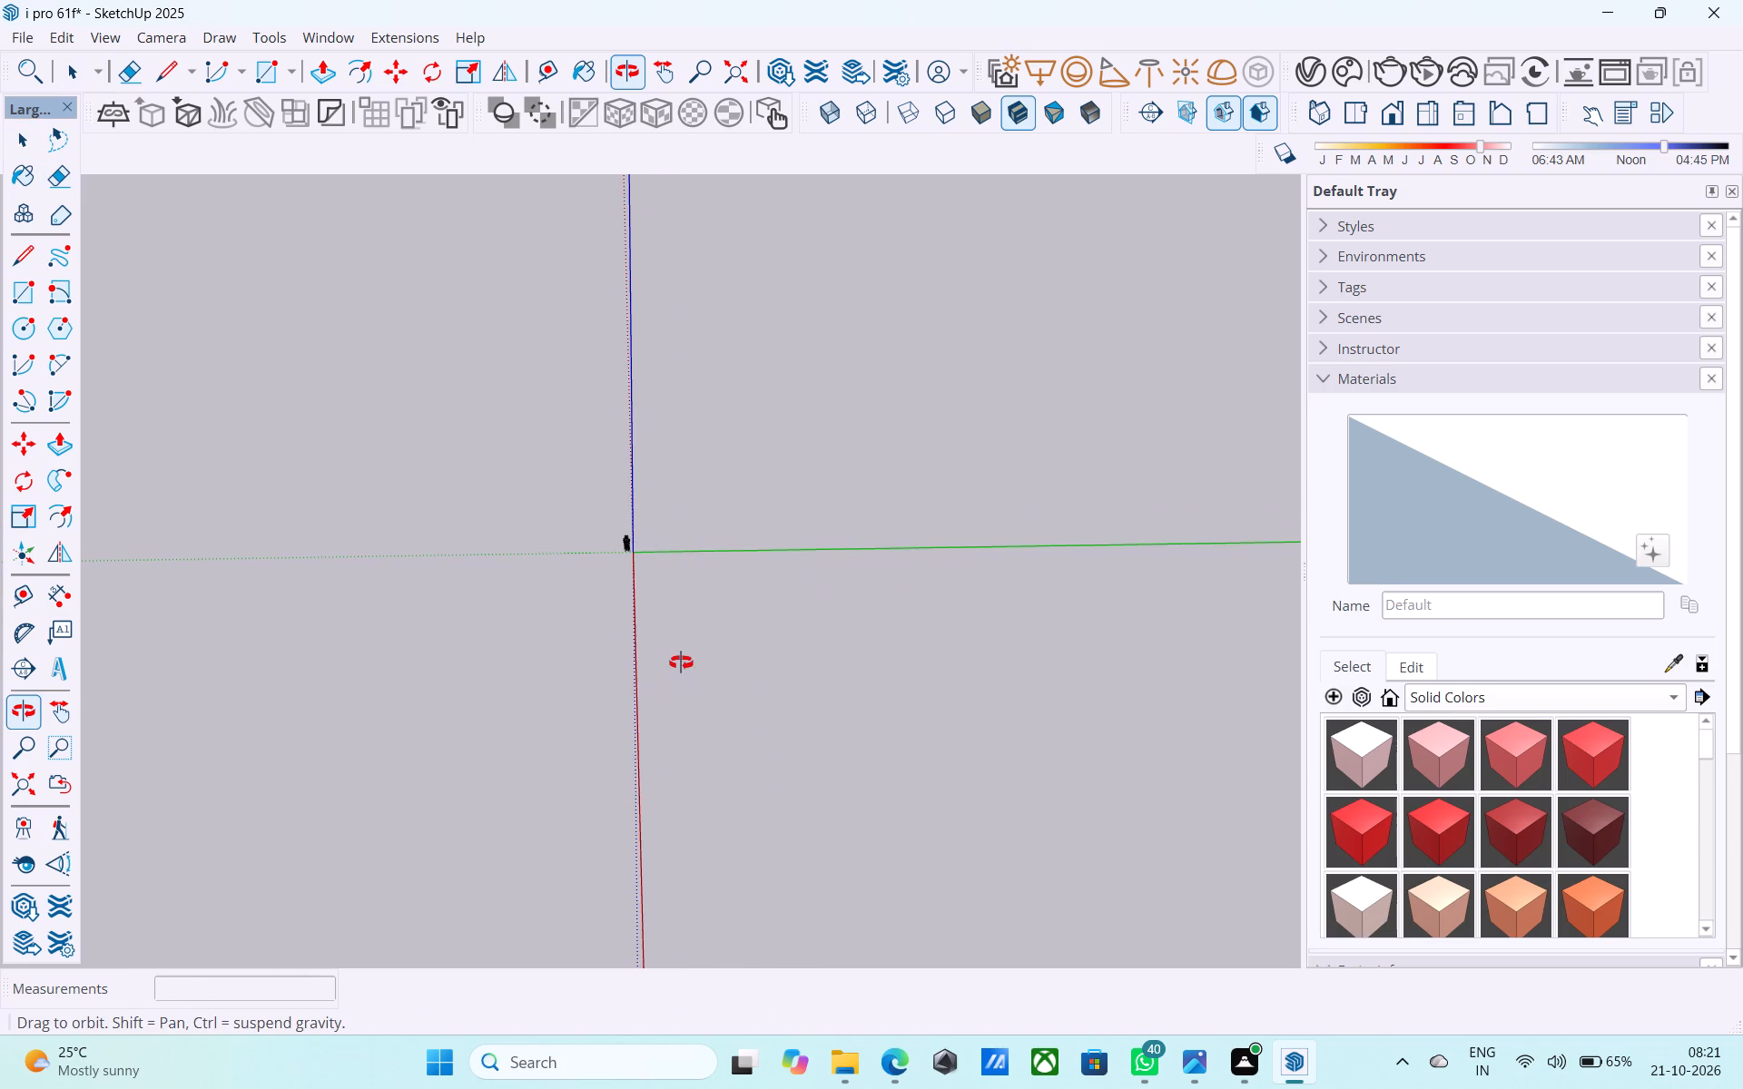
middle_click_drag(681, 662, 681, 663)
key("r")
left_click(772, 682)
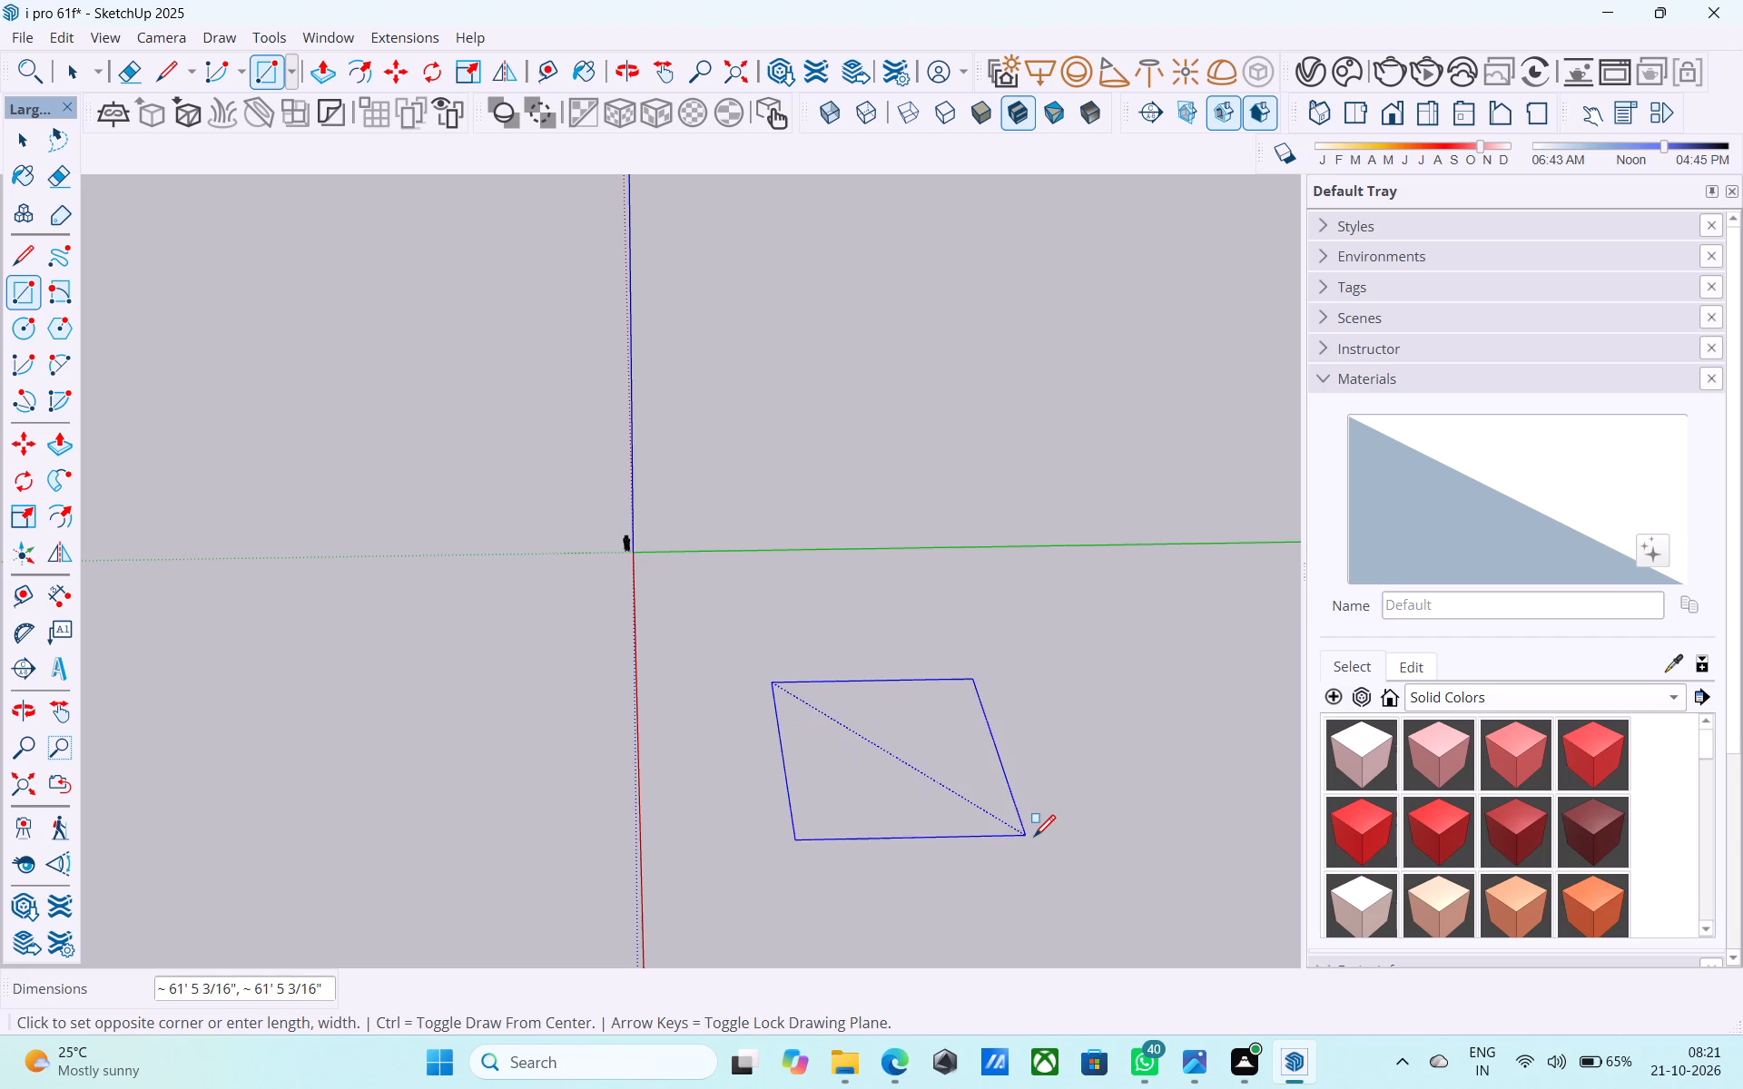
scroll(977, 816, "up", 6)
middle_click_drag(851, 730, 957, 871)
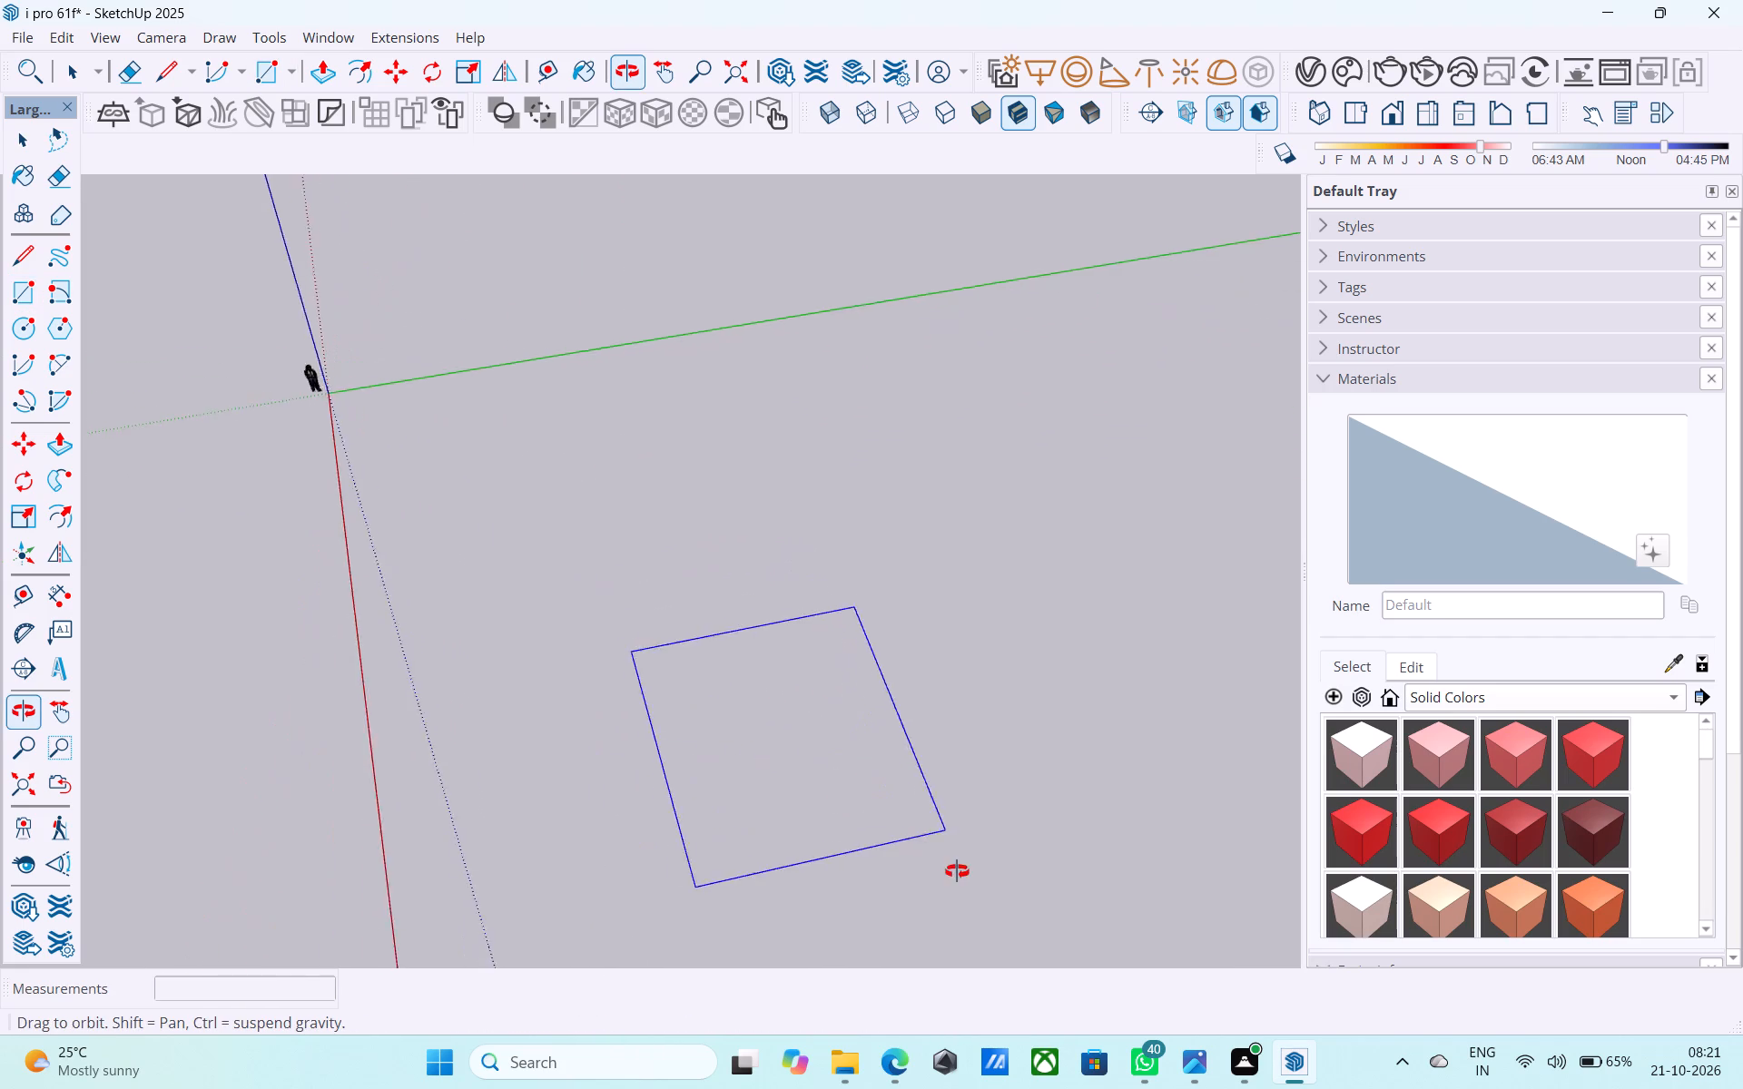
middle_click_drag(957, 871, 724, 776)
middle_click_drag(812, 676, 841, 710)
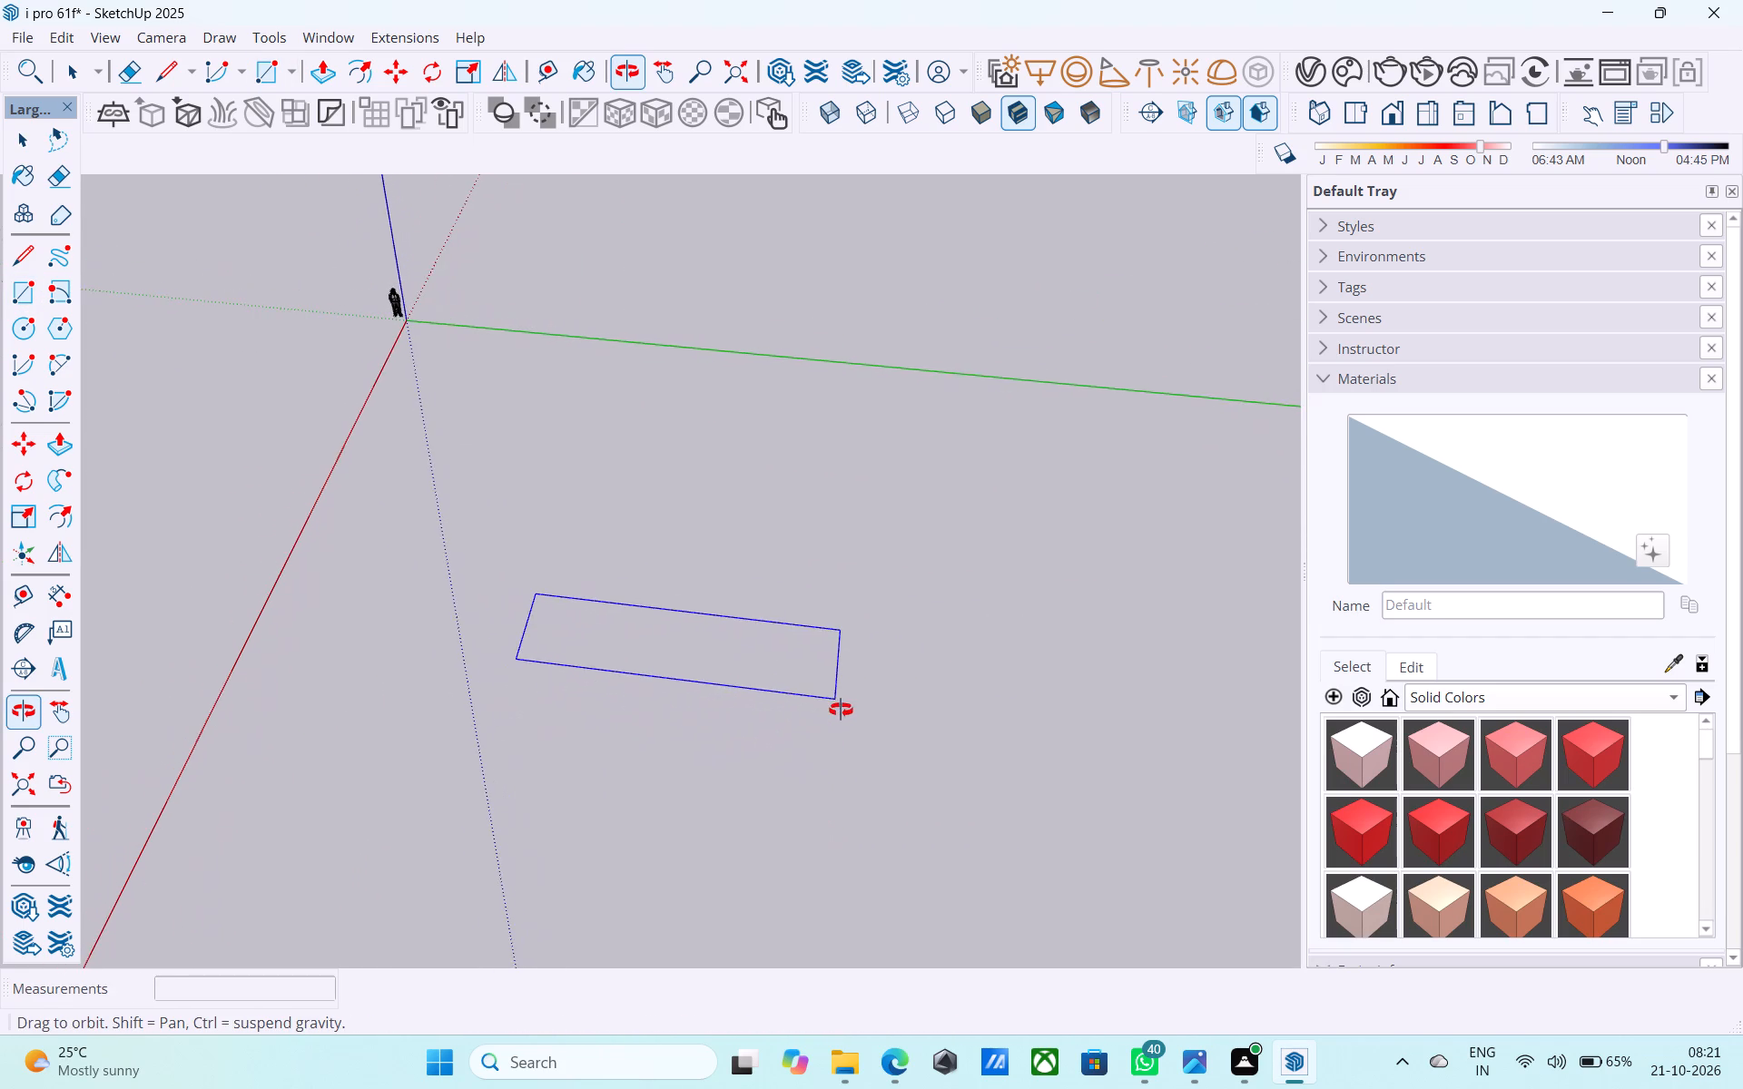
middle_click_drag(841, 710, 923, 766)
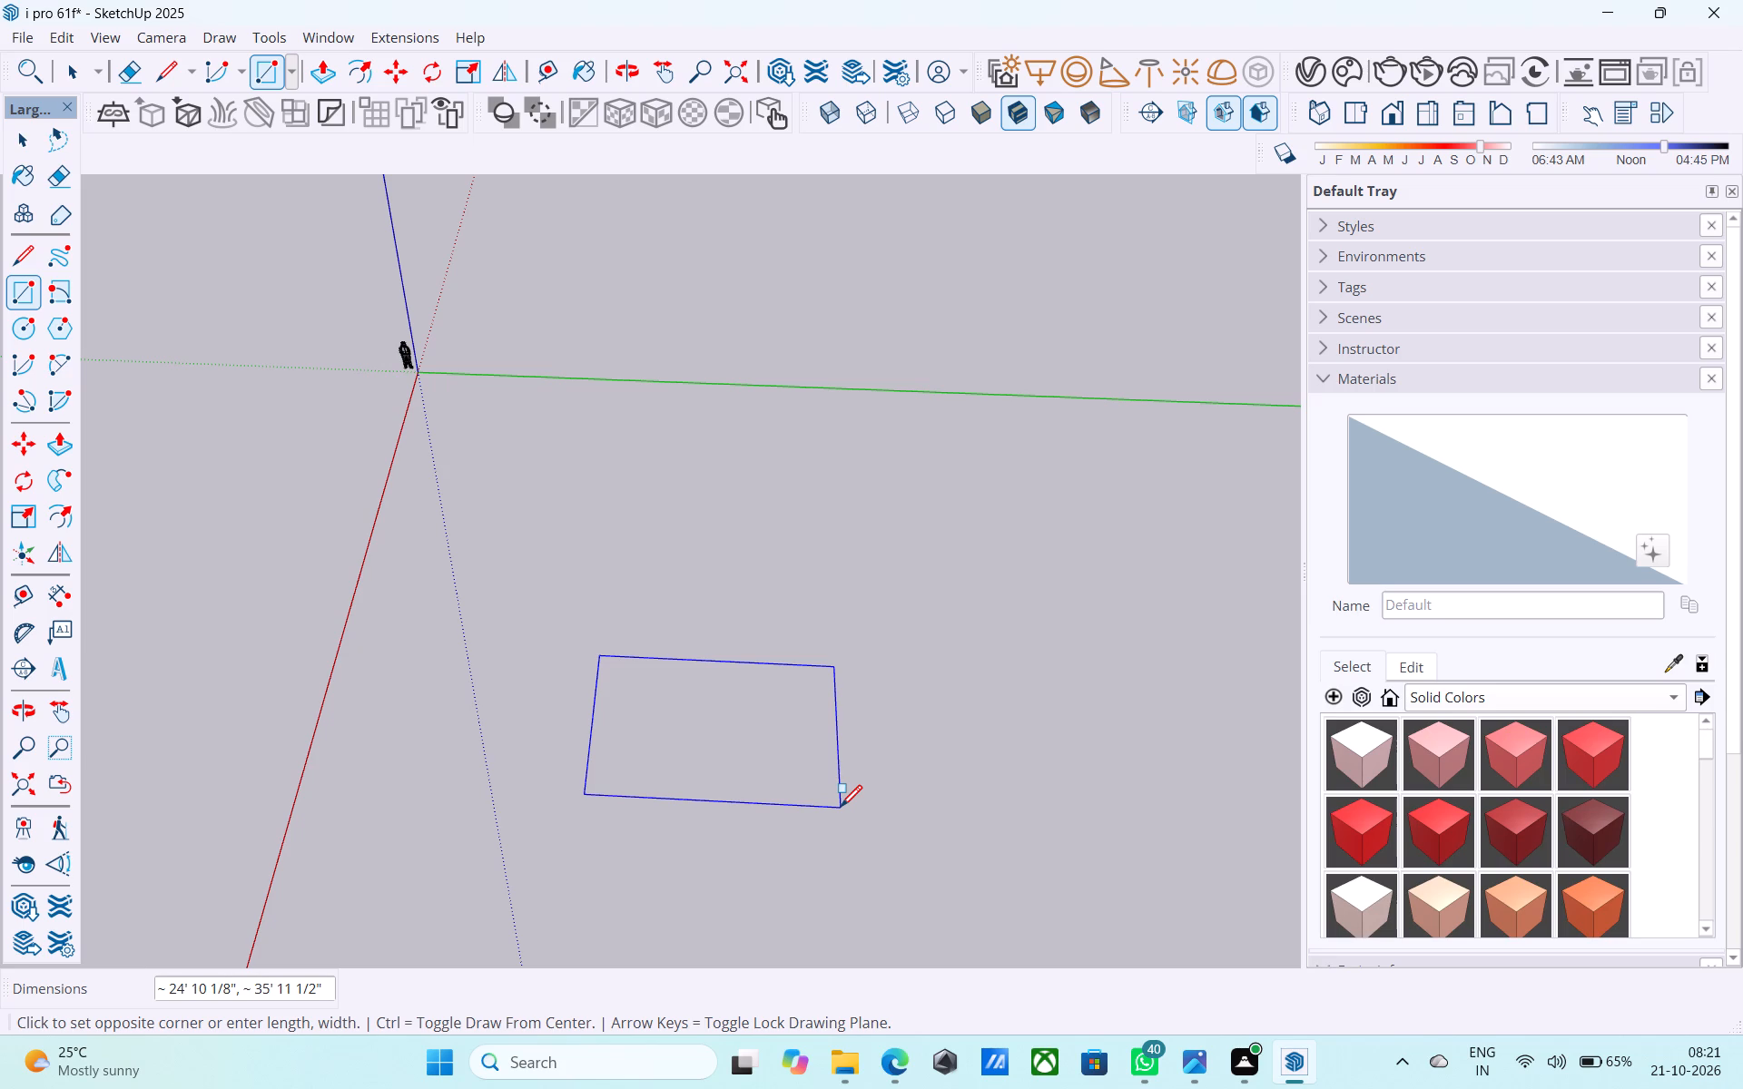
key("4")
key("BackSpace")
type("30',")
type("25")
key("Return")
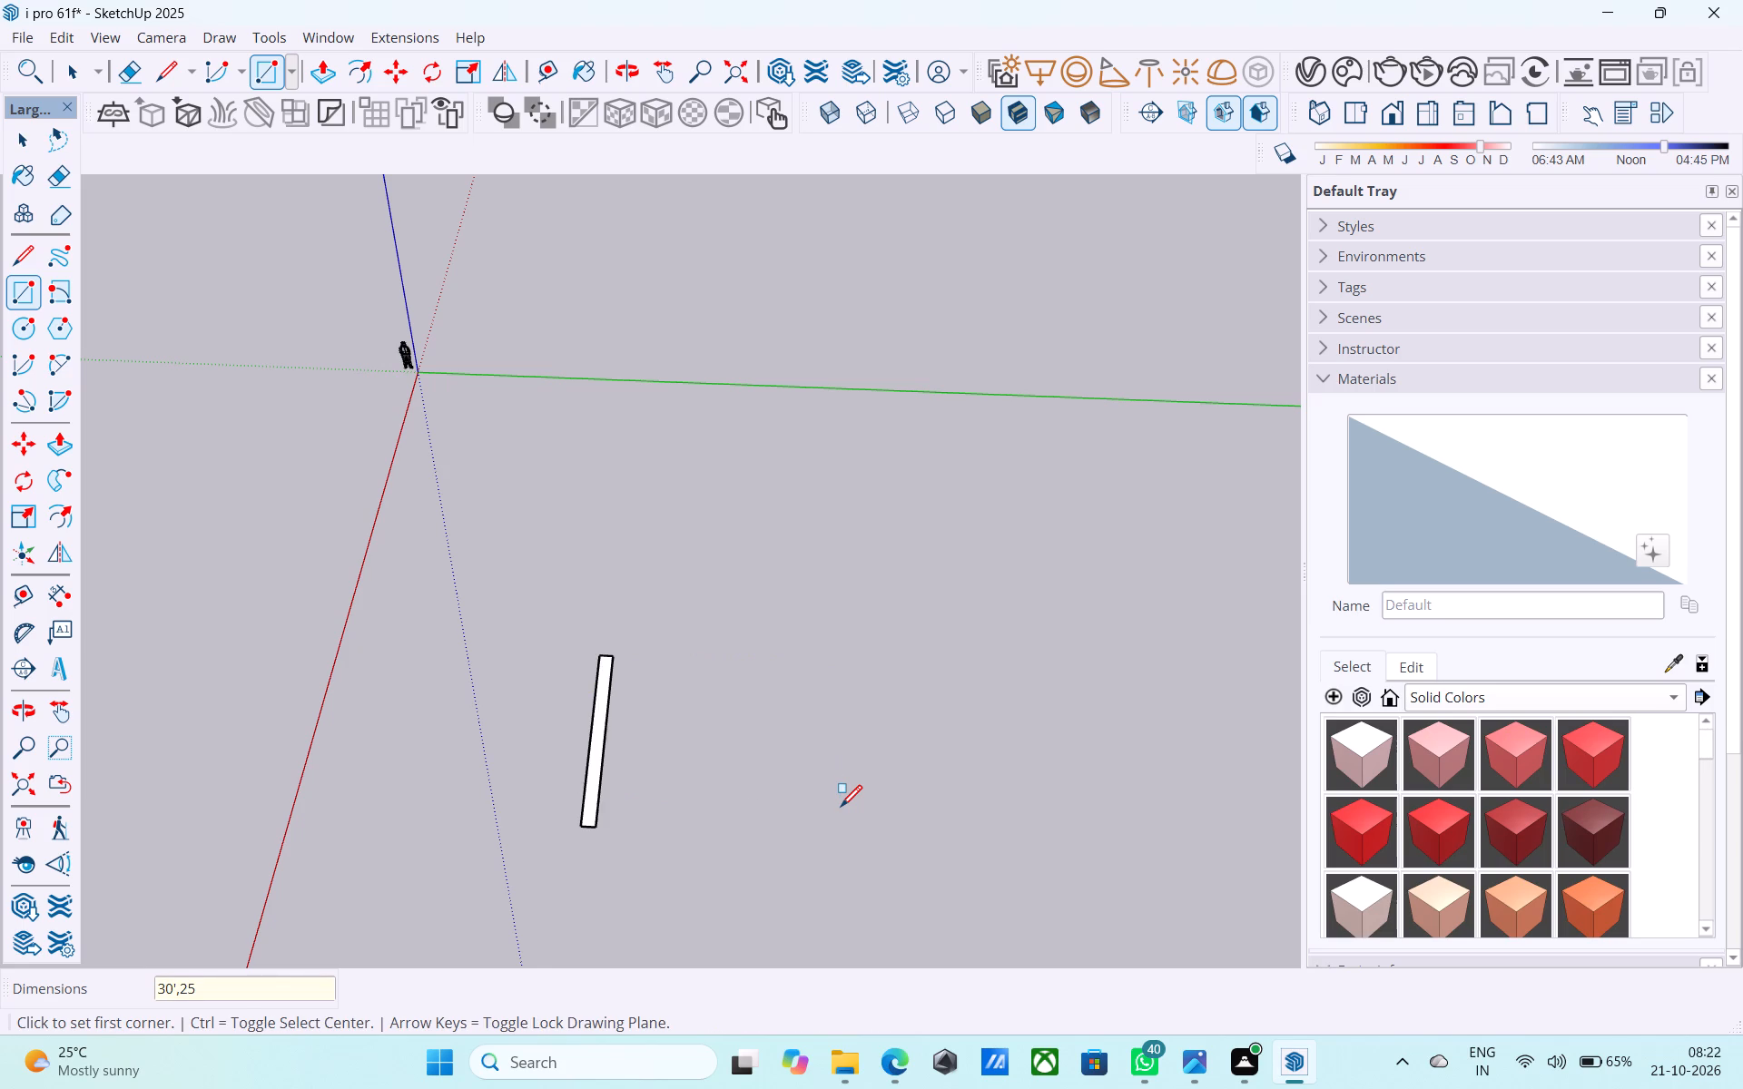
type("30',25'")
key("Return")
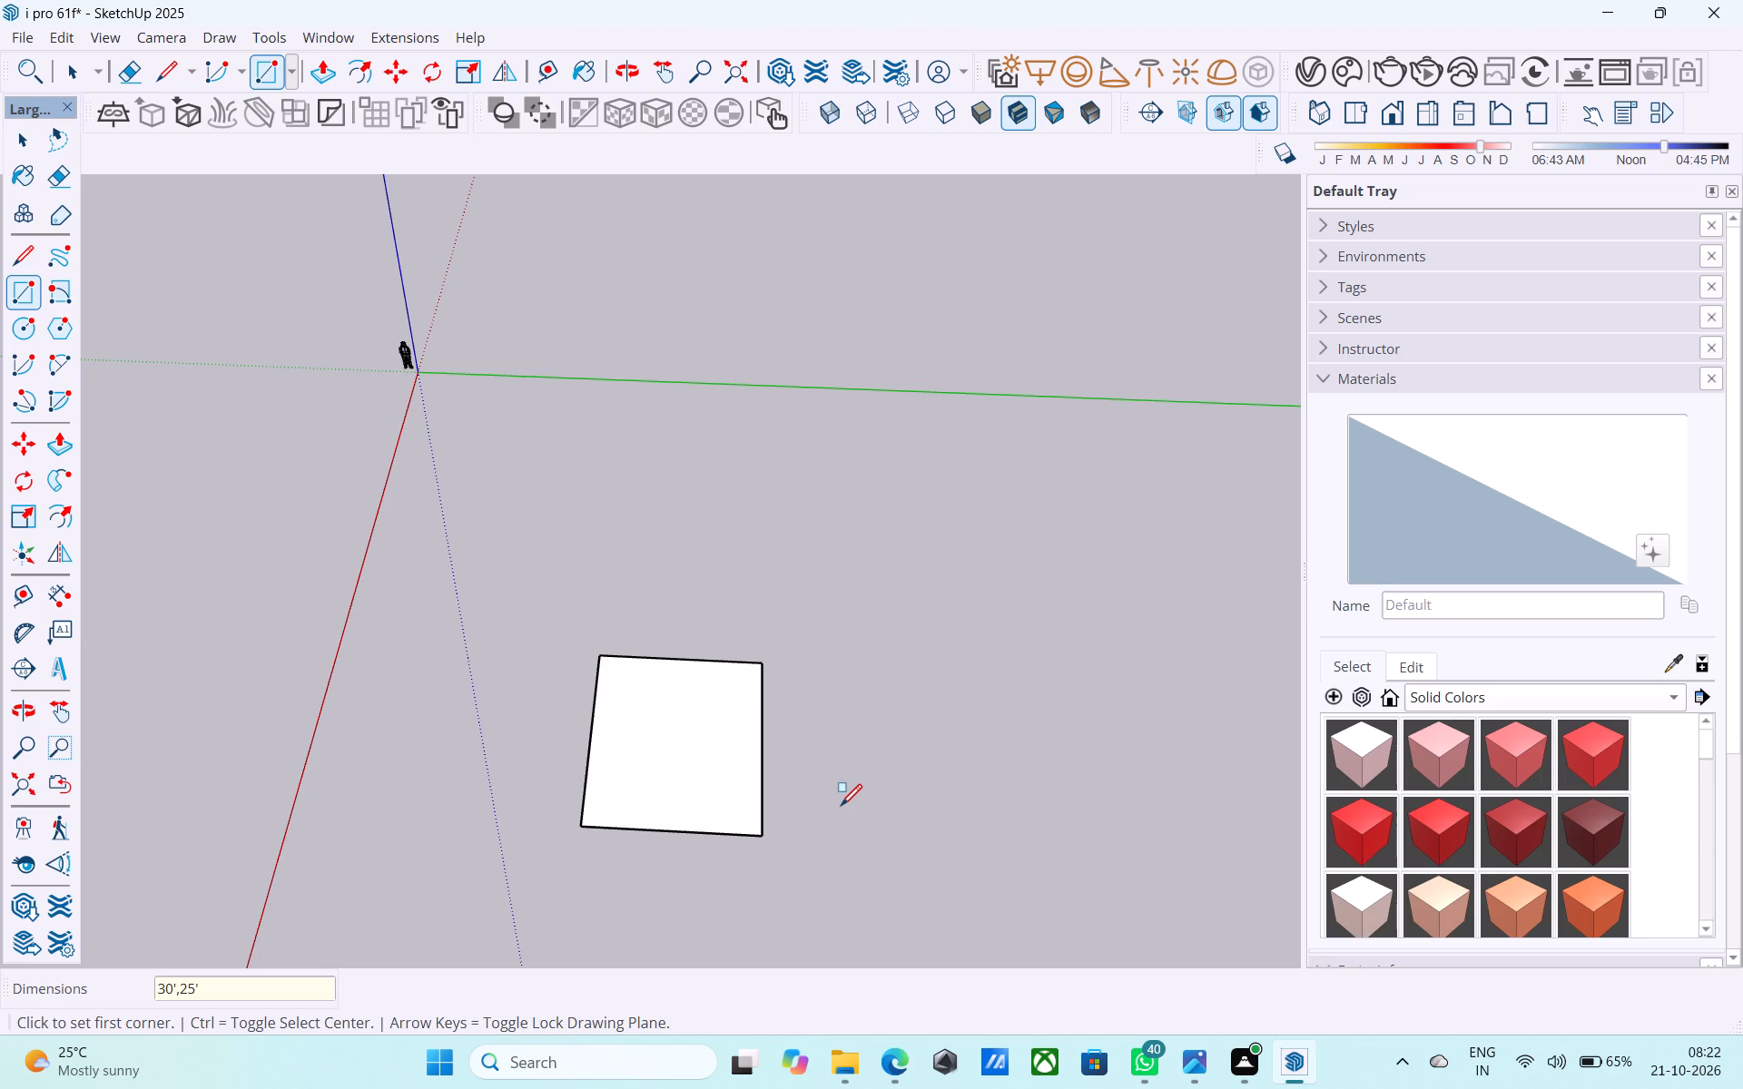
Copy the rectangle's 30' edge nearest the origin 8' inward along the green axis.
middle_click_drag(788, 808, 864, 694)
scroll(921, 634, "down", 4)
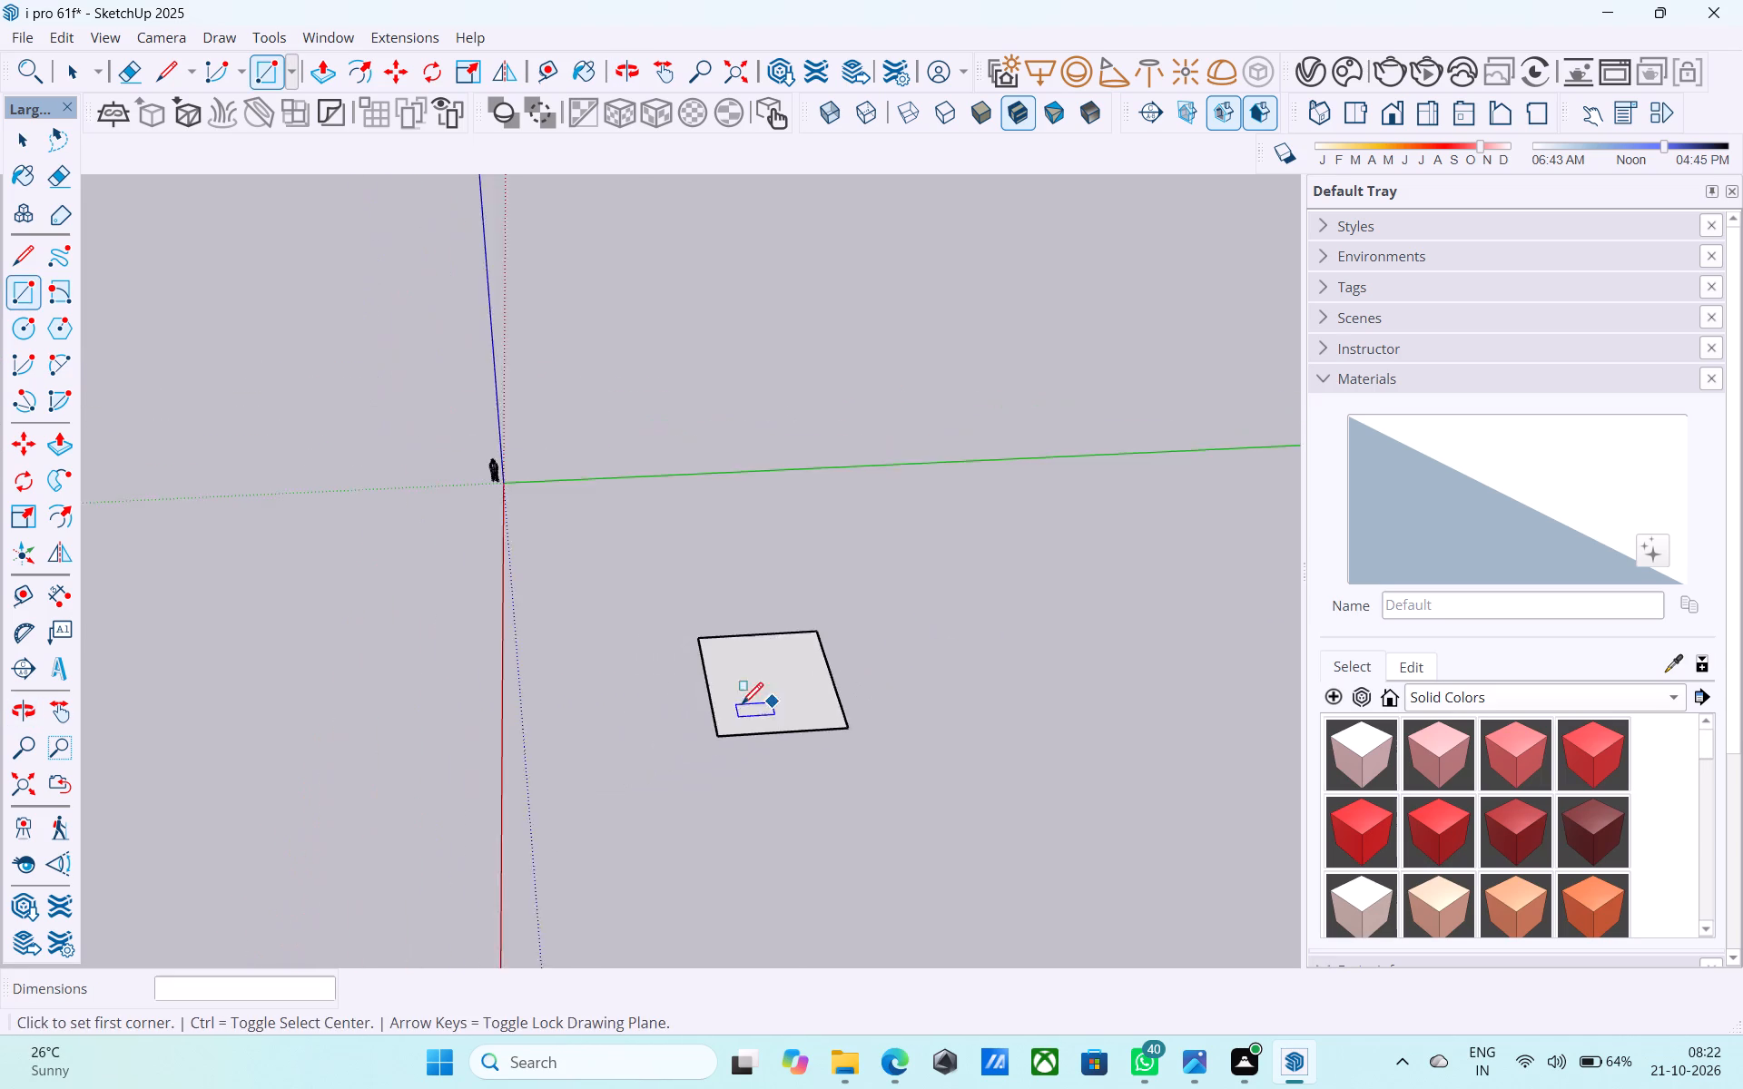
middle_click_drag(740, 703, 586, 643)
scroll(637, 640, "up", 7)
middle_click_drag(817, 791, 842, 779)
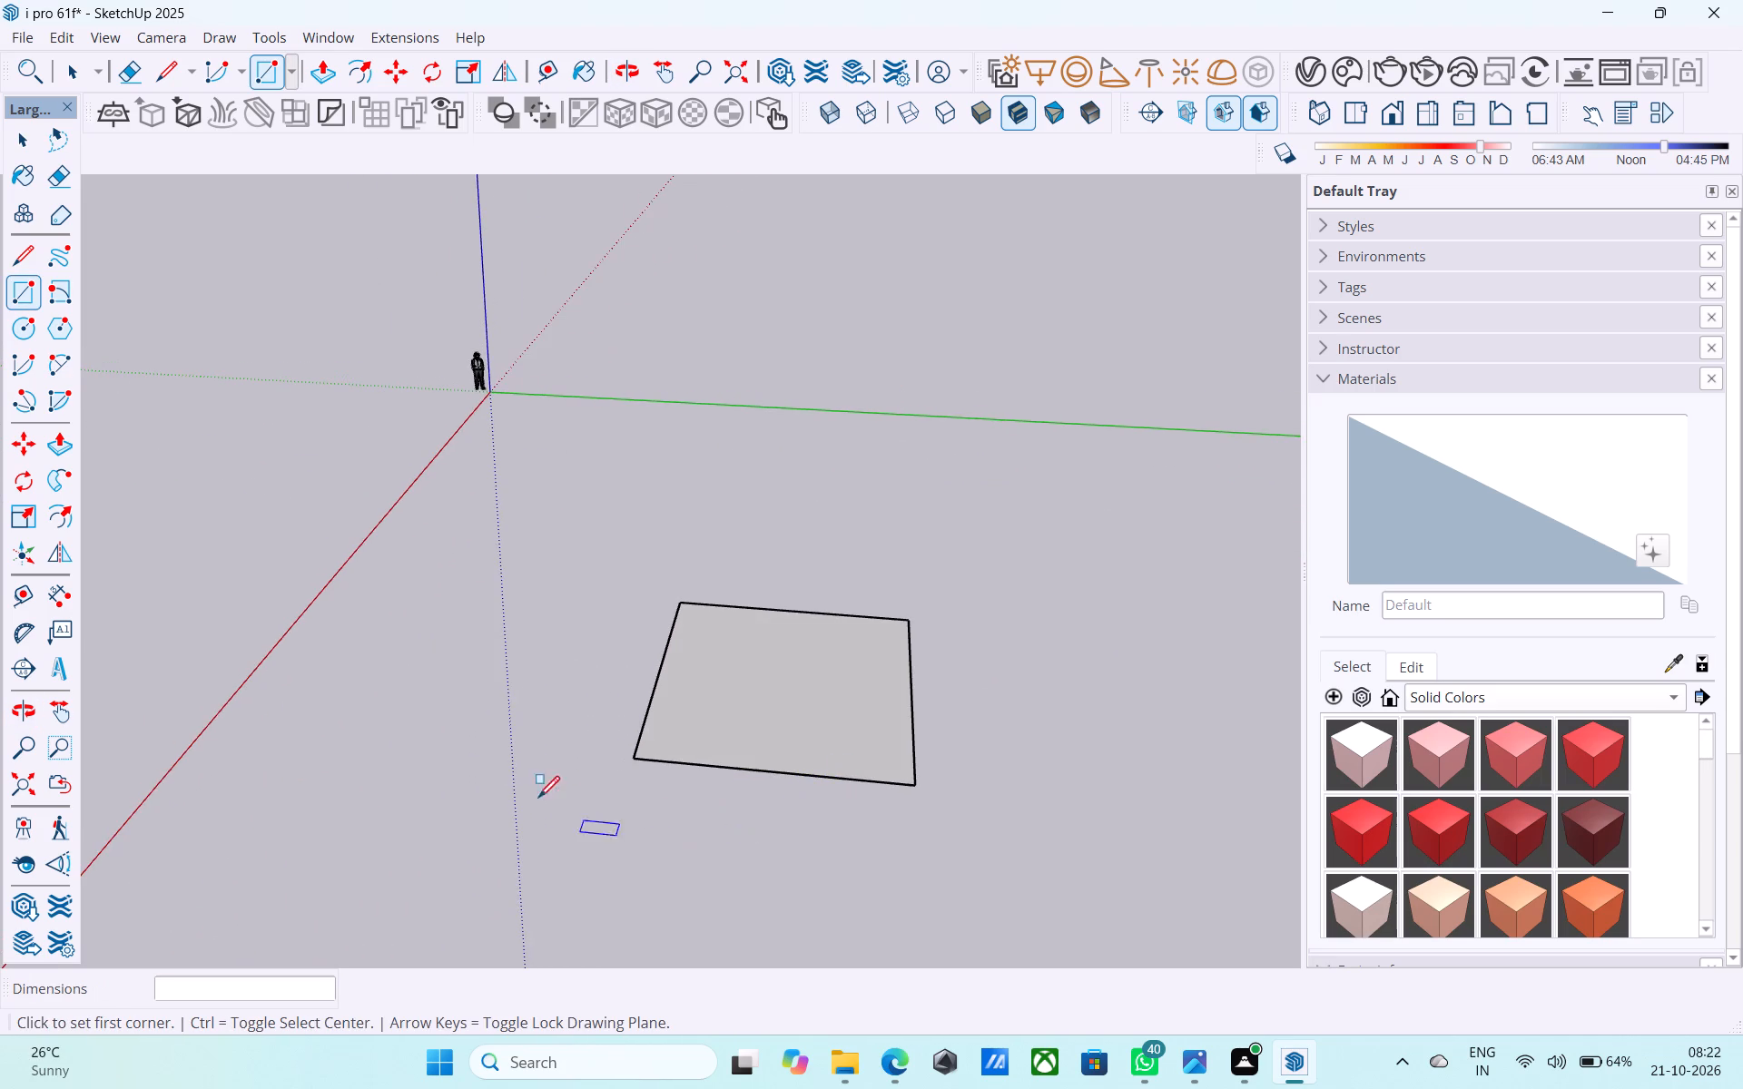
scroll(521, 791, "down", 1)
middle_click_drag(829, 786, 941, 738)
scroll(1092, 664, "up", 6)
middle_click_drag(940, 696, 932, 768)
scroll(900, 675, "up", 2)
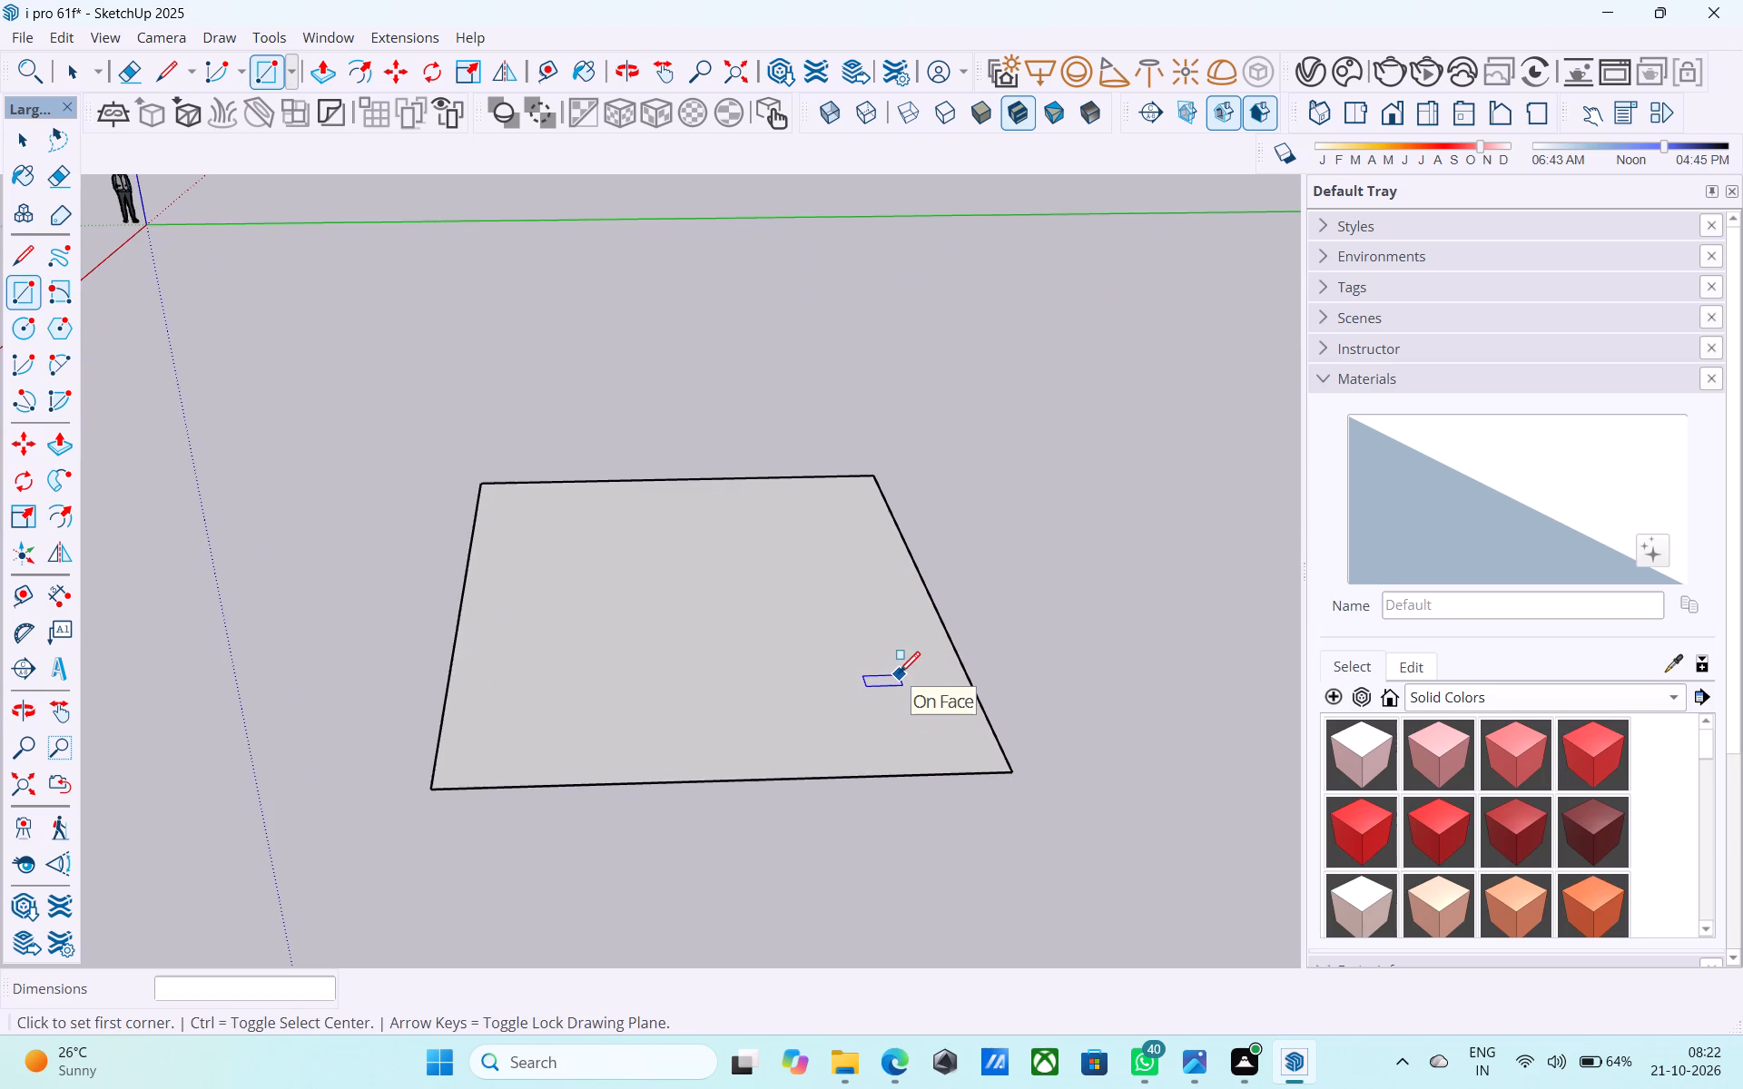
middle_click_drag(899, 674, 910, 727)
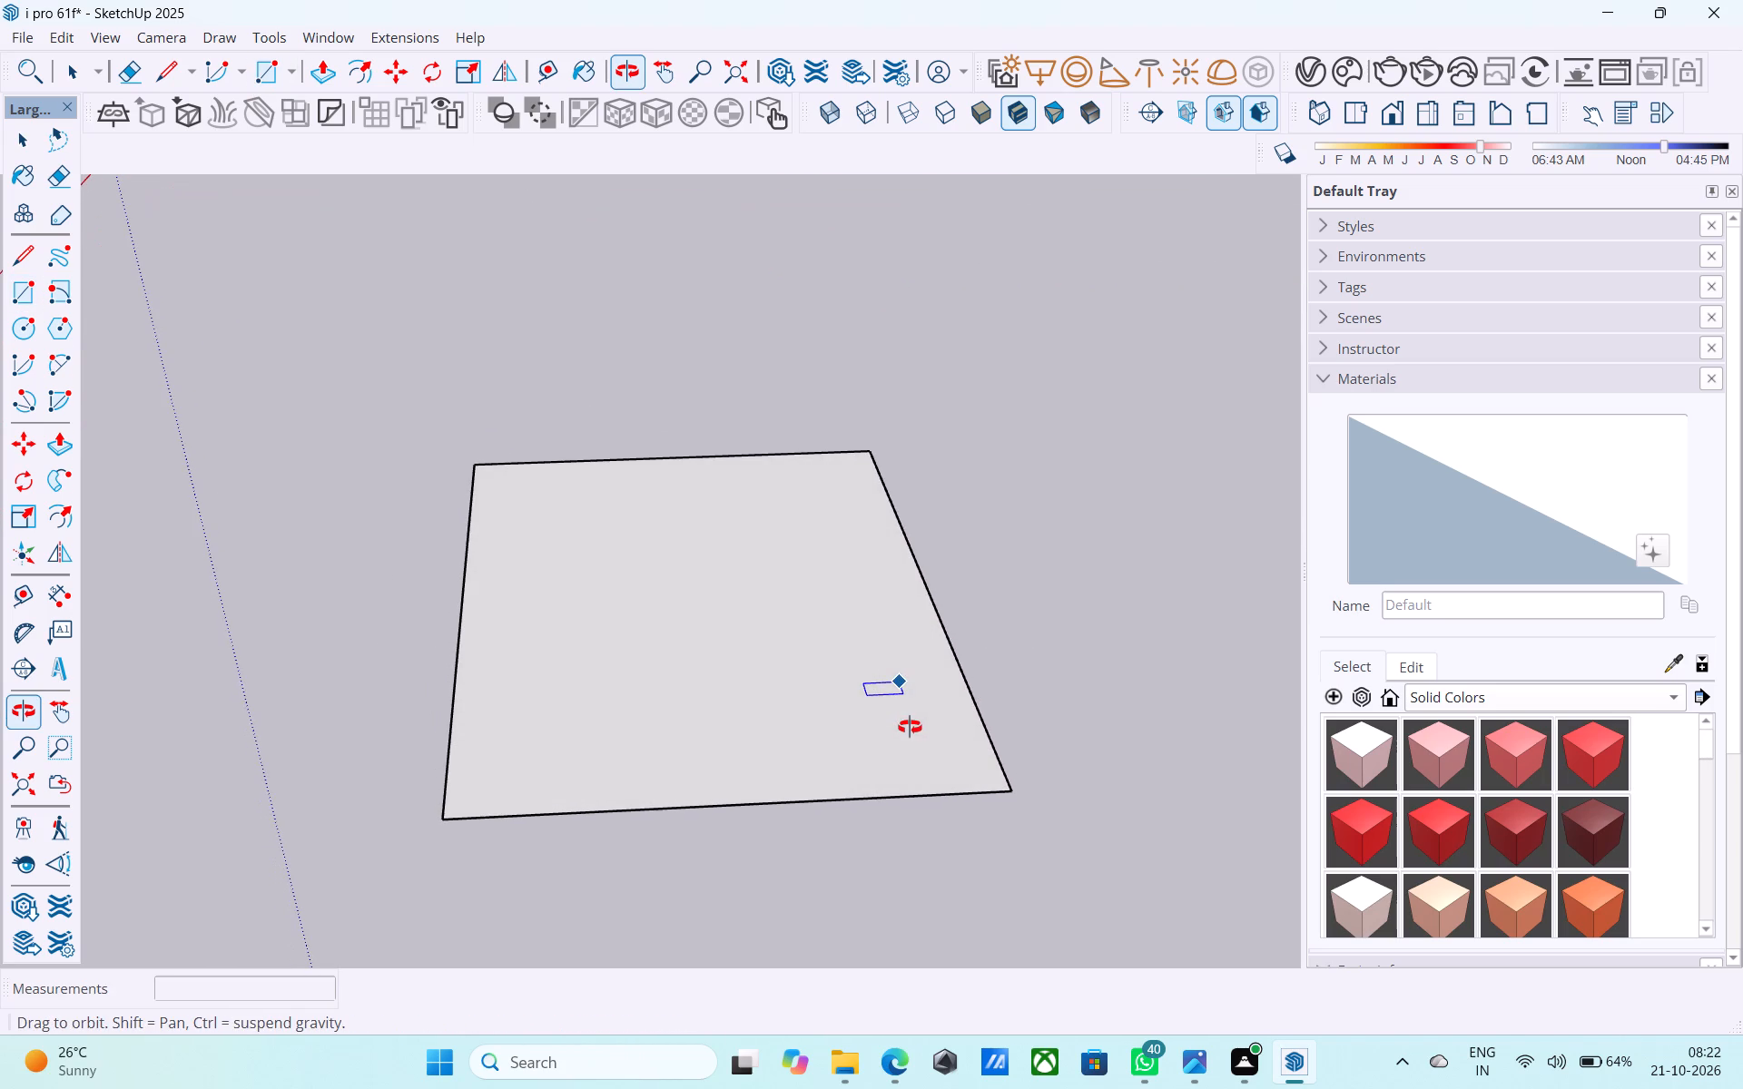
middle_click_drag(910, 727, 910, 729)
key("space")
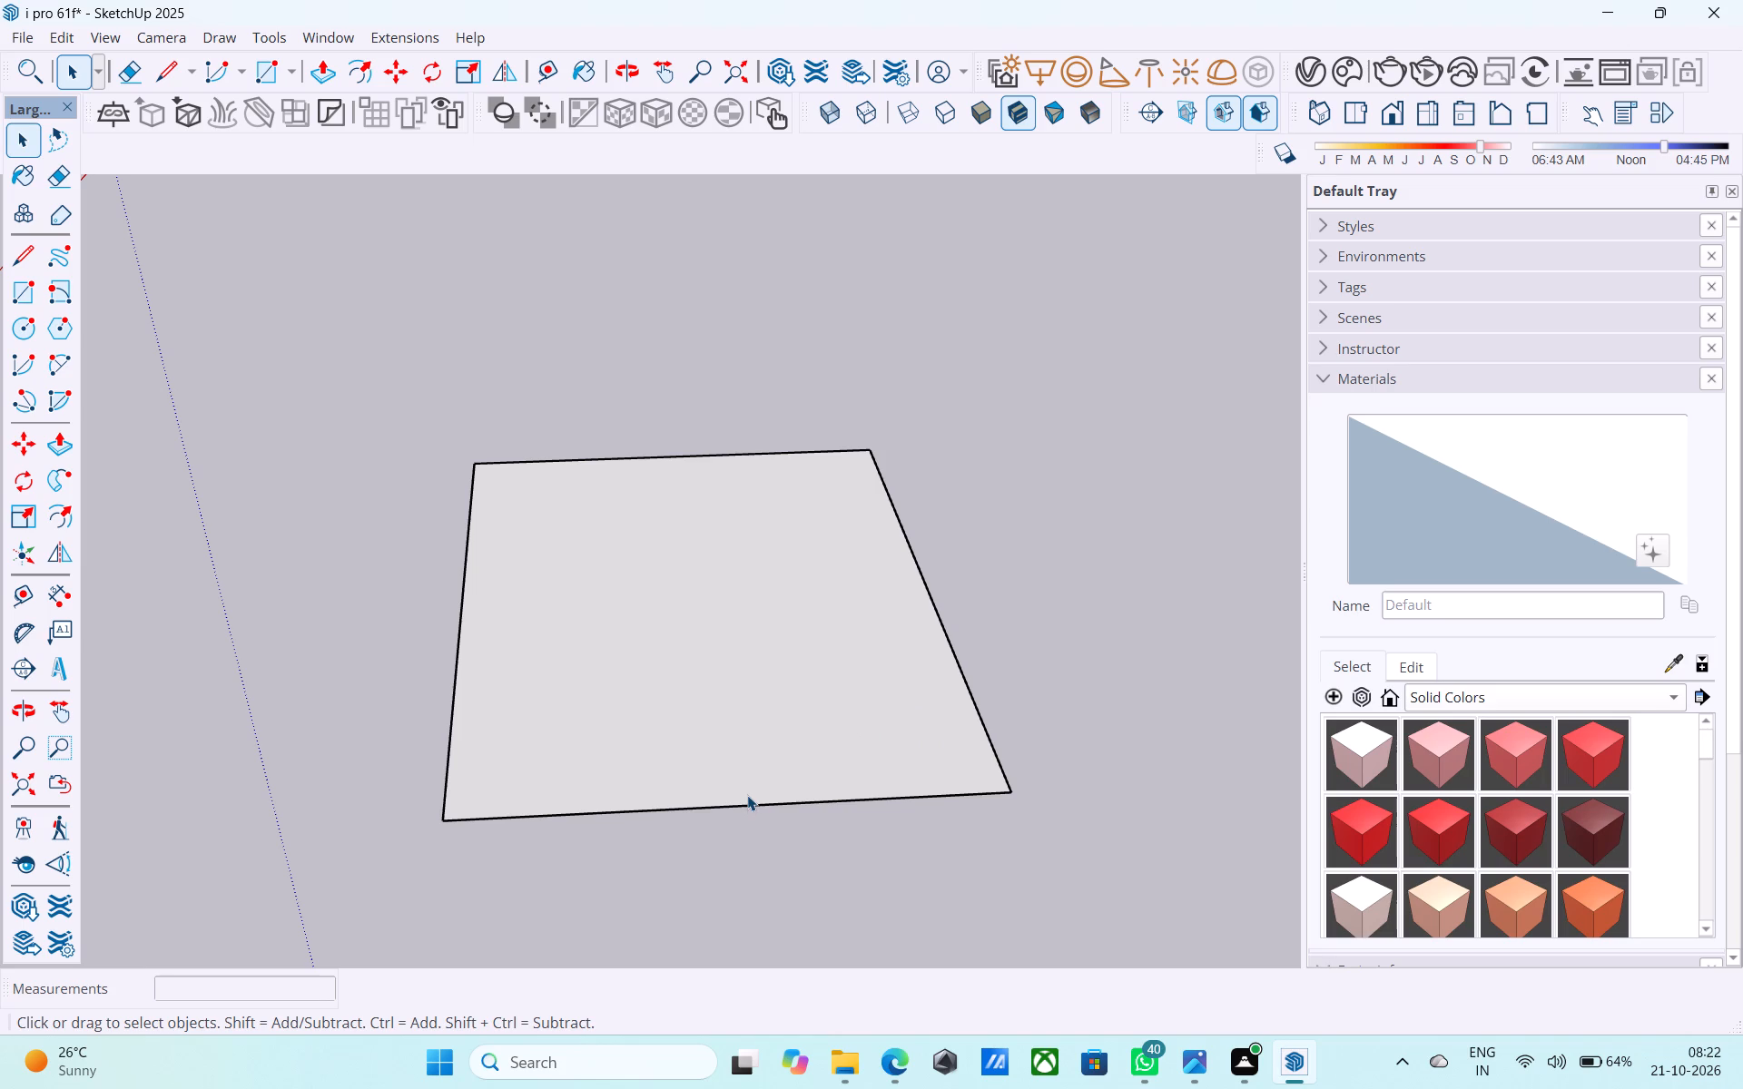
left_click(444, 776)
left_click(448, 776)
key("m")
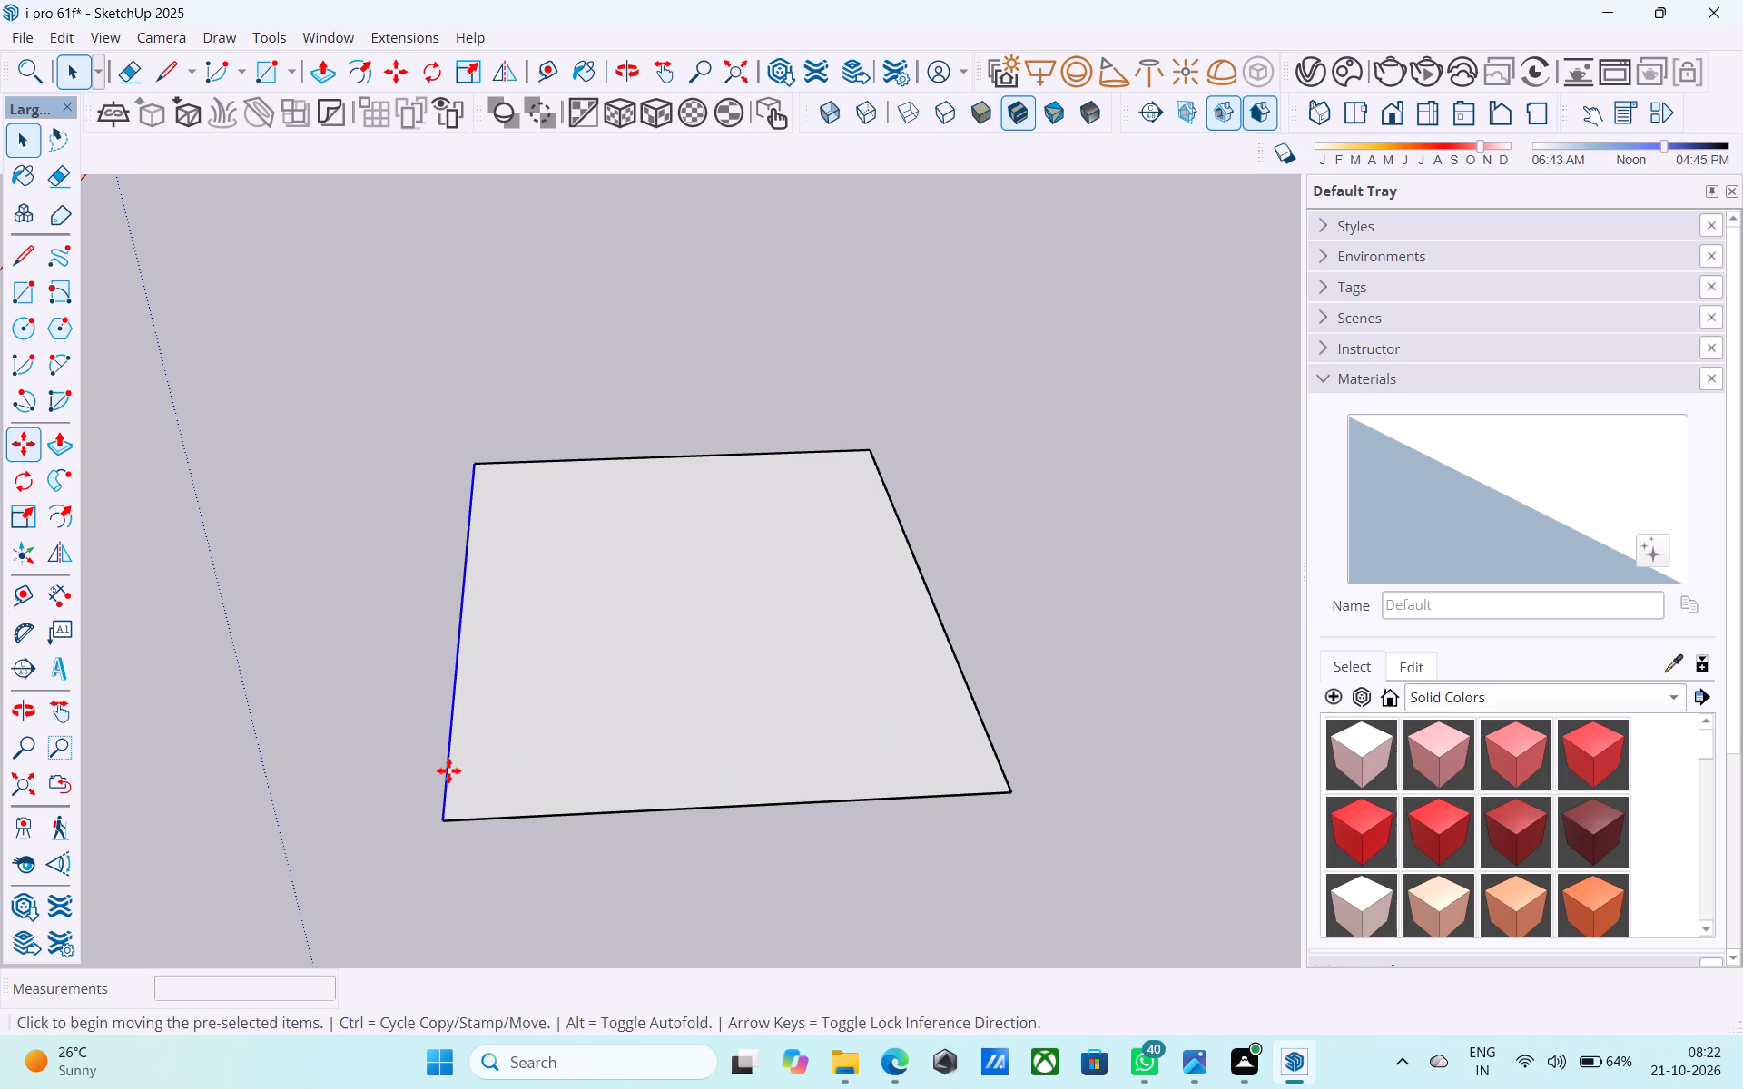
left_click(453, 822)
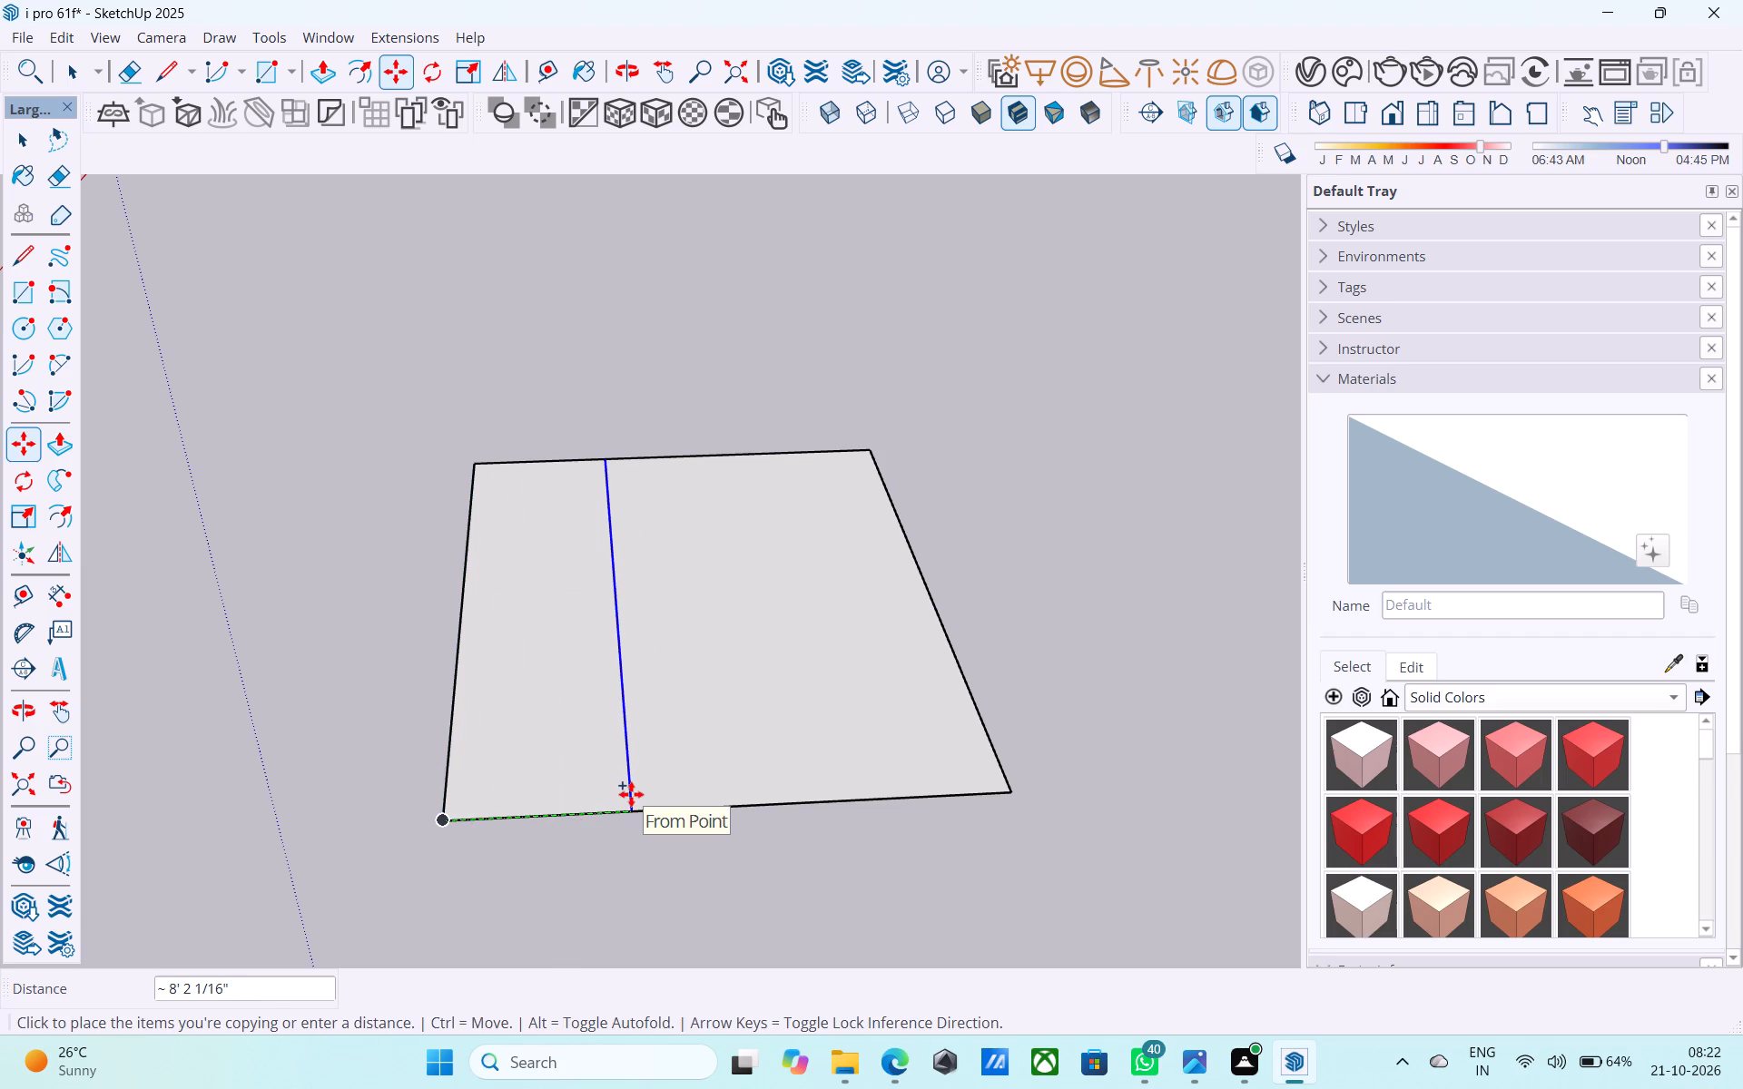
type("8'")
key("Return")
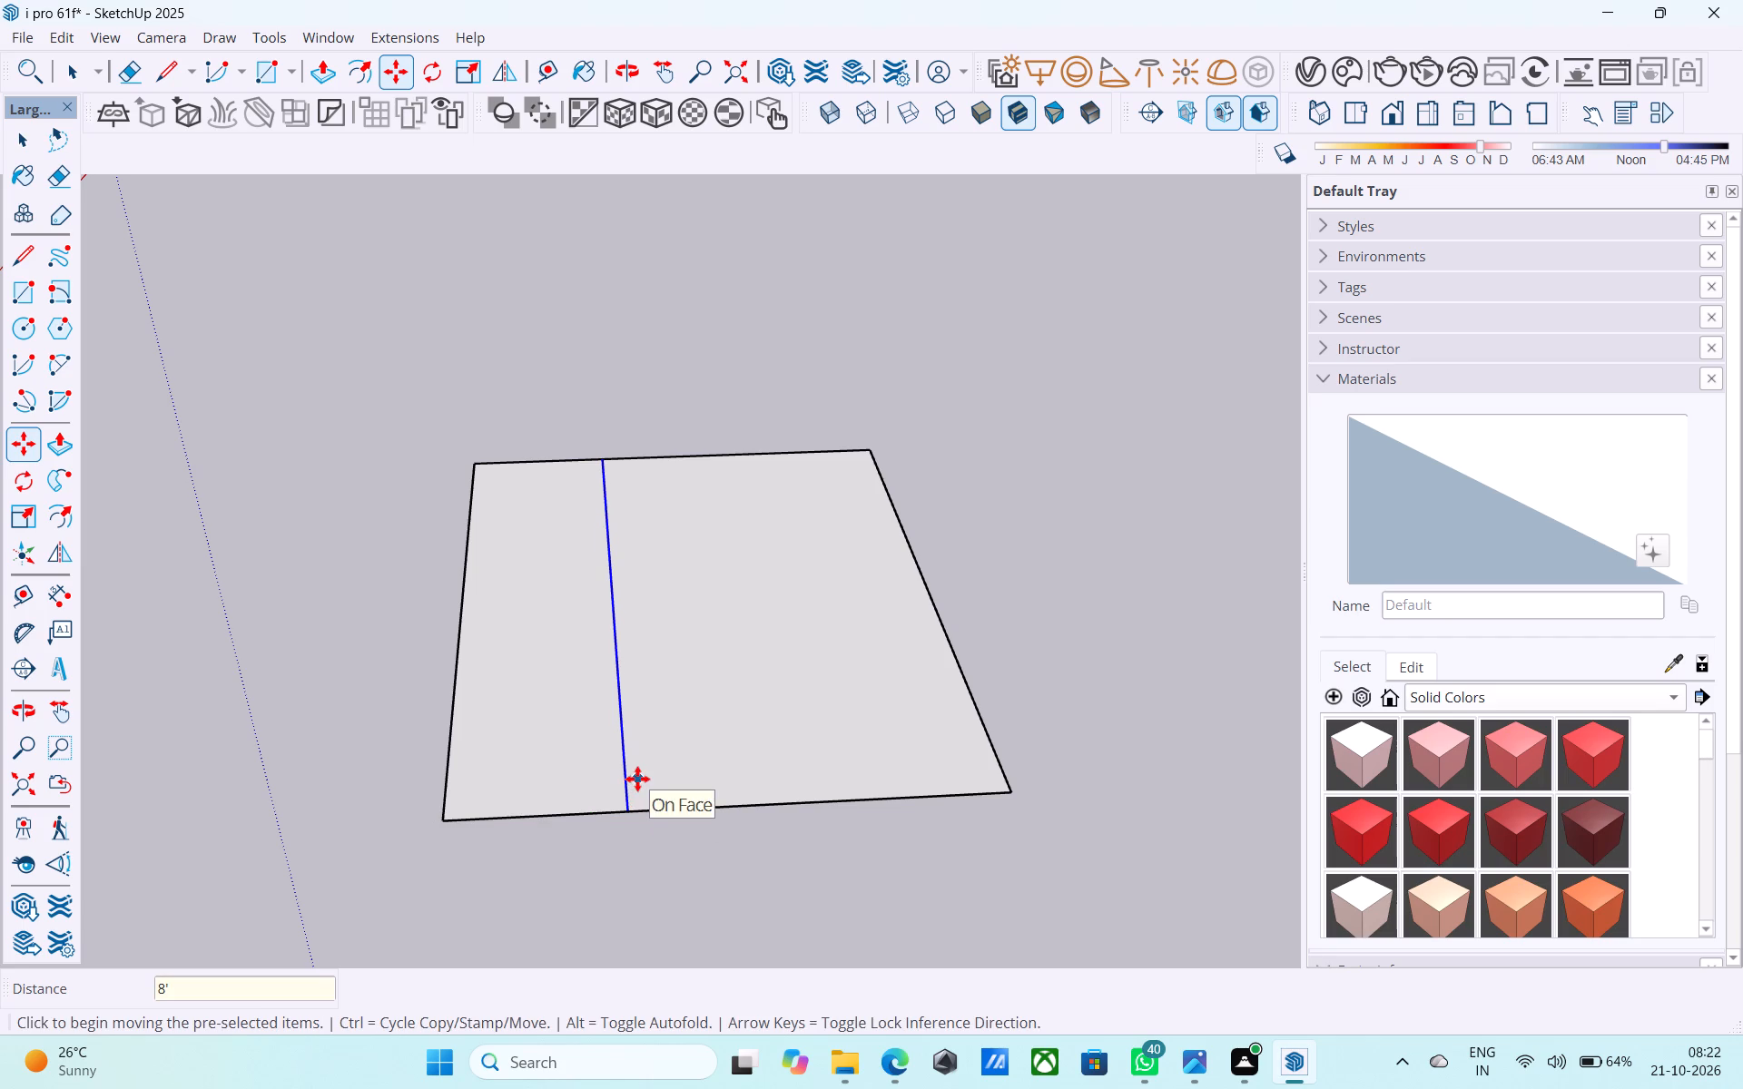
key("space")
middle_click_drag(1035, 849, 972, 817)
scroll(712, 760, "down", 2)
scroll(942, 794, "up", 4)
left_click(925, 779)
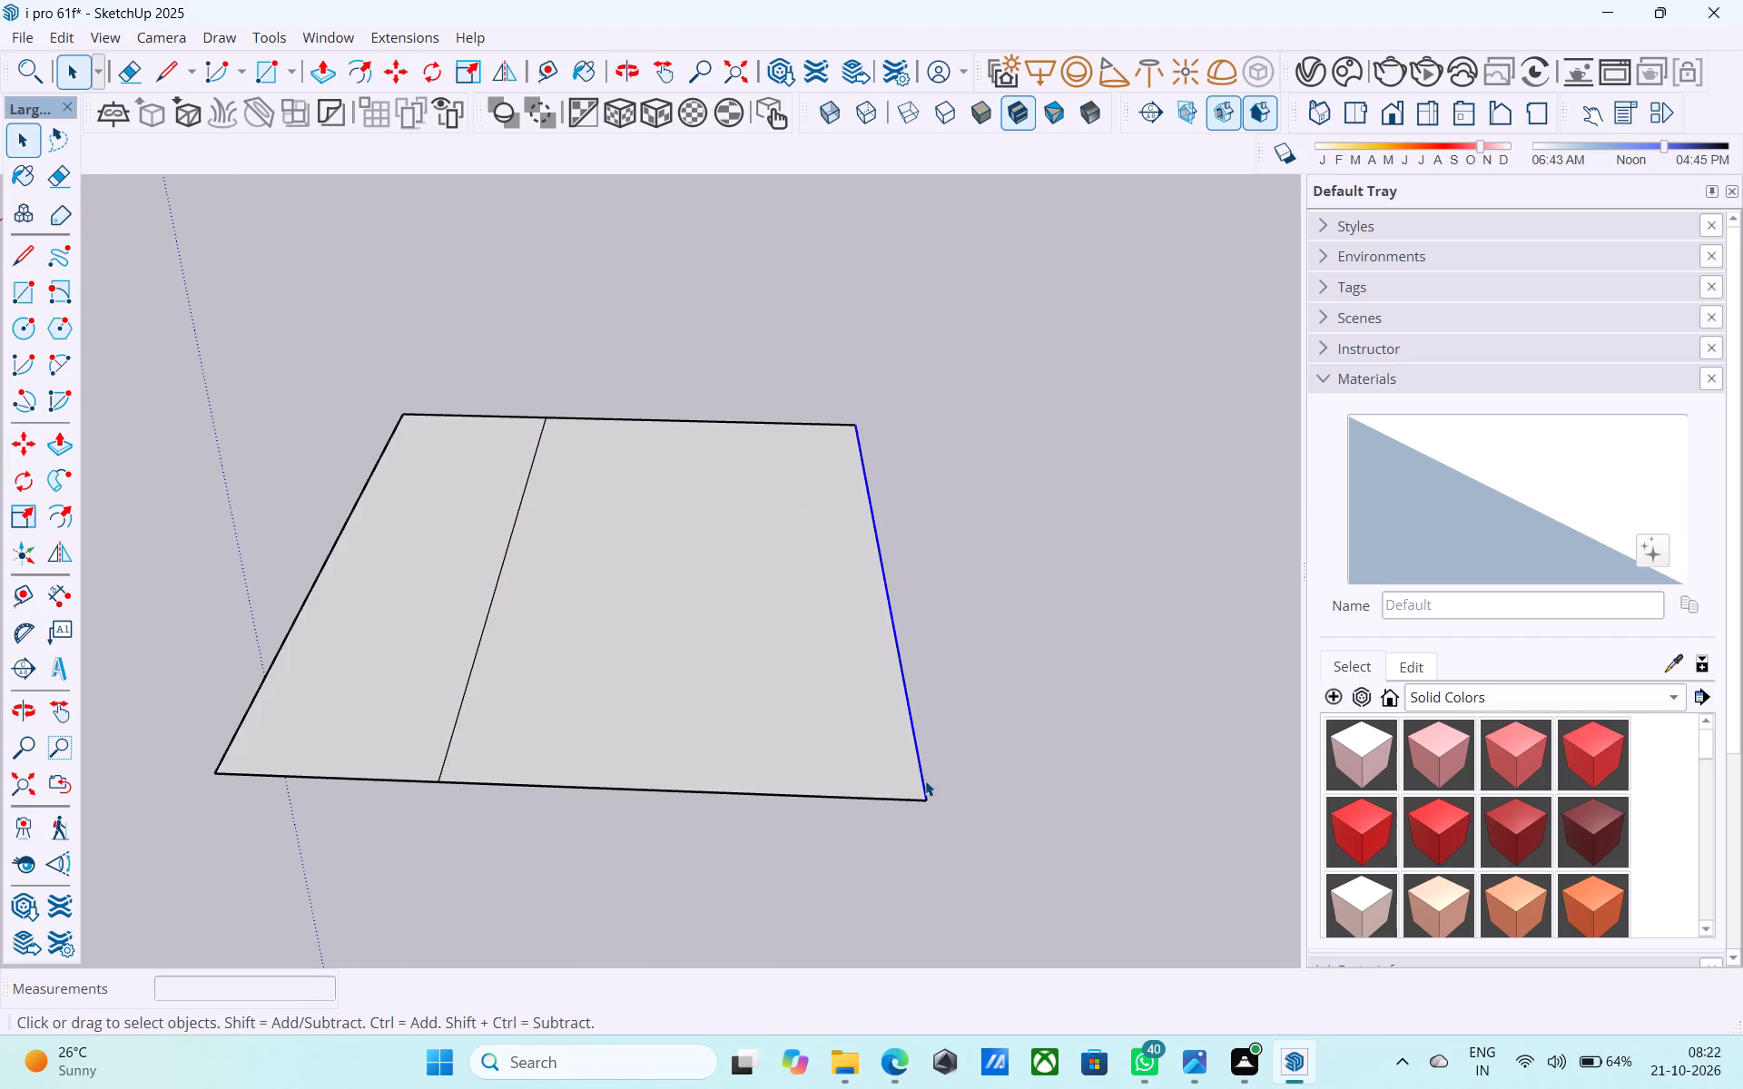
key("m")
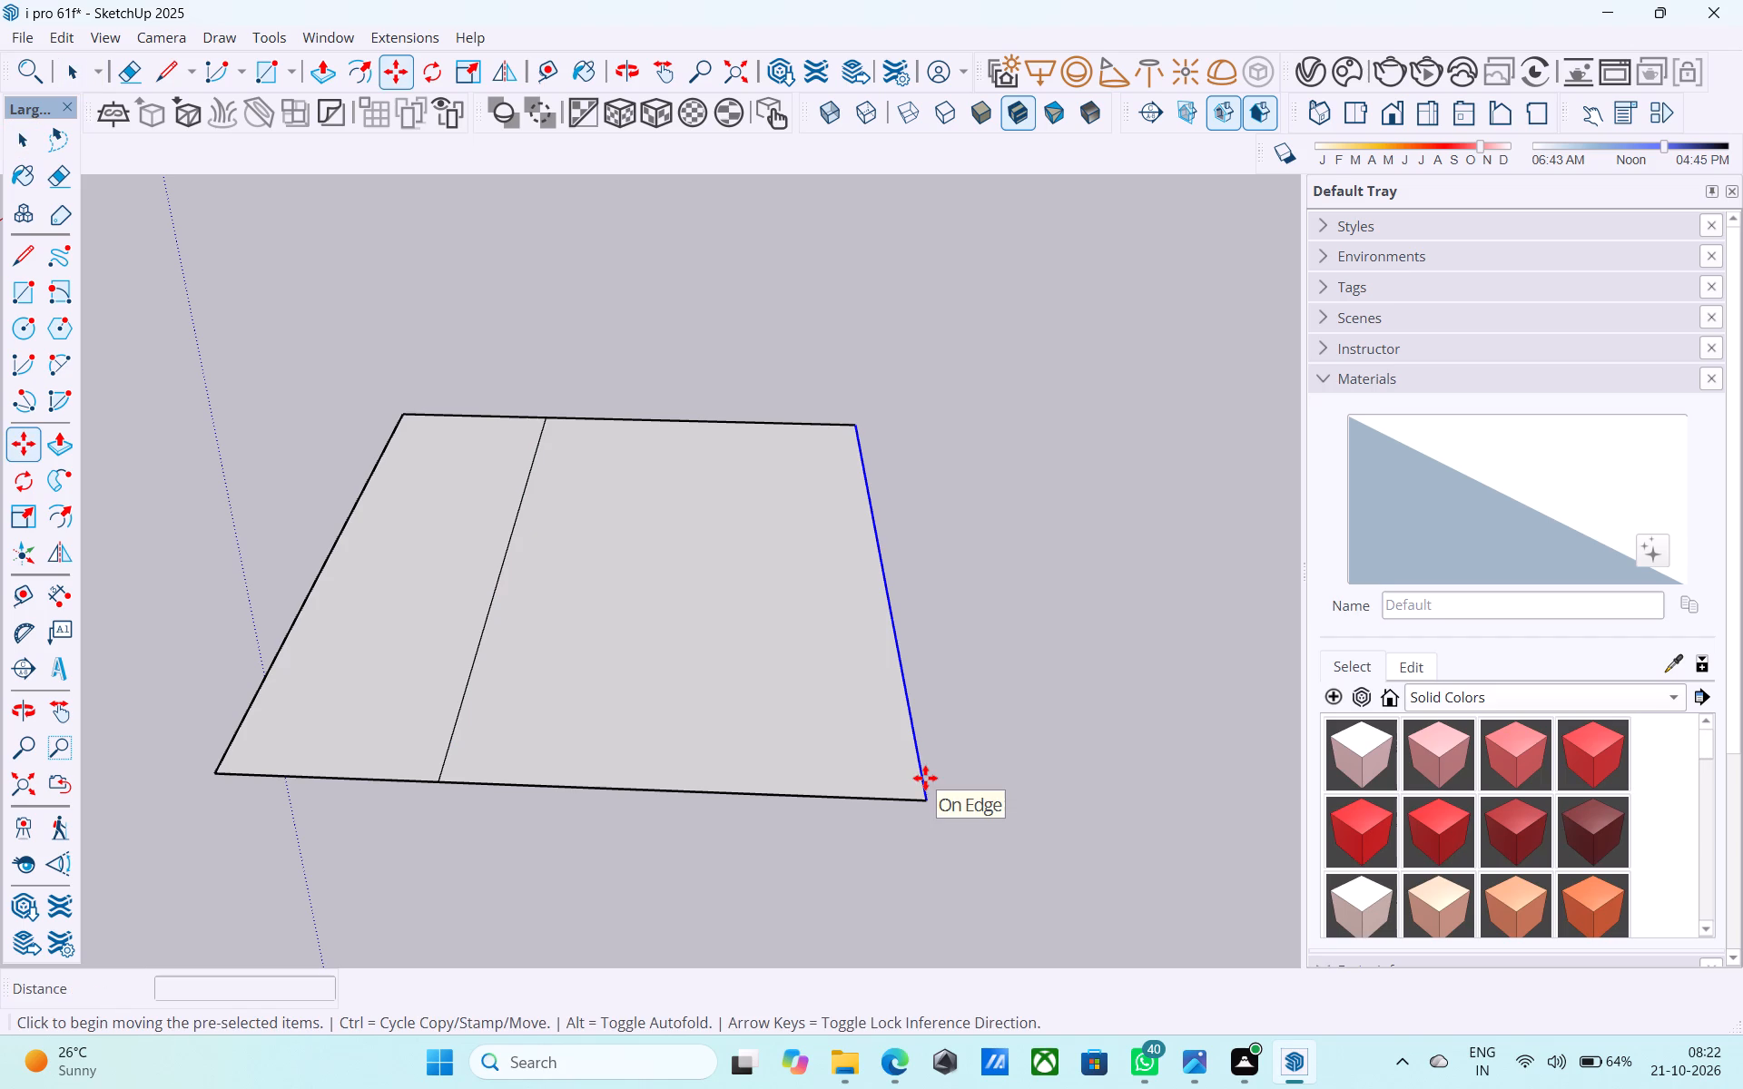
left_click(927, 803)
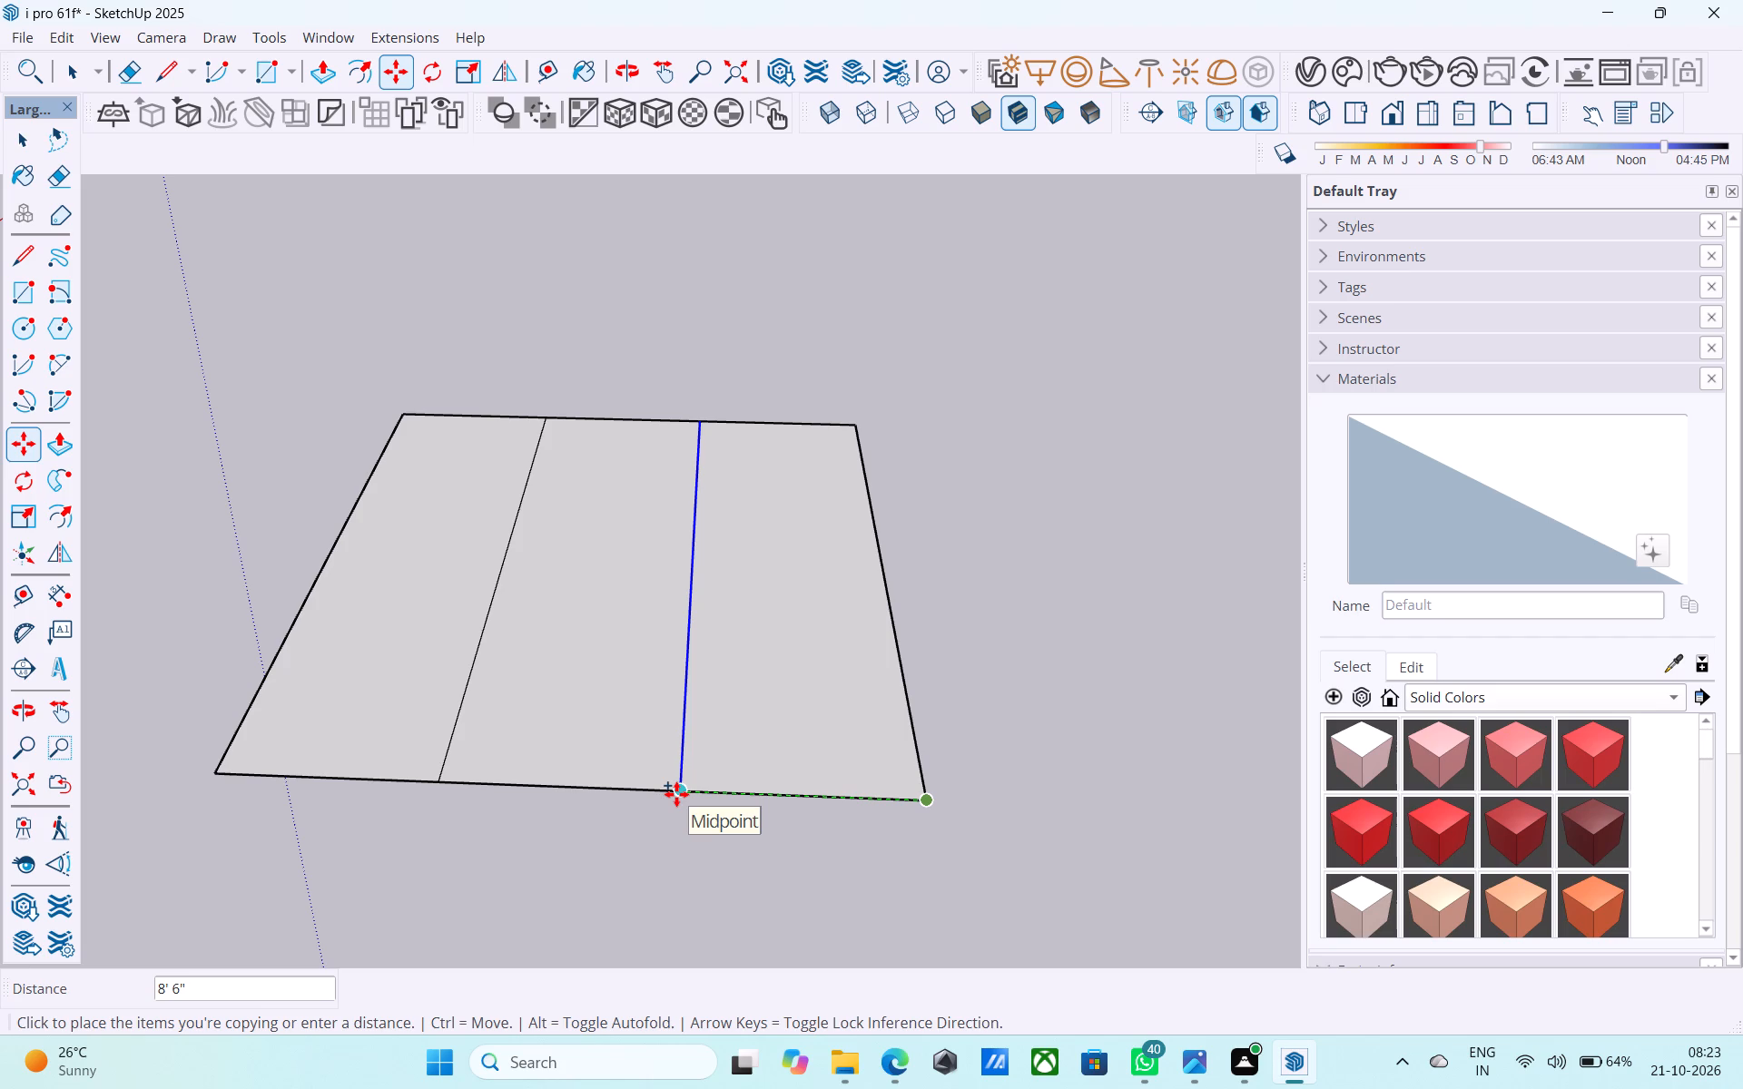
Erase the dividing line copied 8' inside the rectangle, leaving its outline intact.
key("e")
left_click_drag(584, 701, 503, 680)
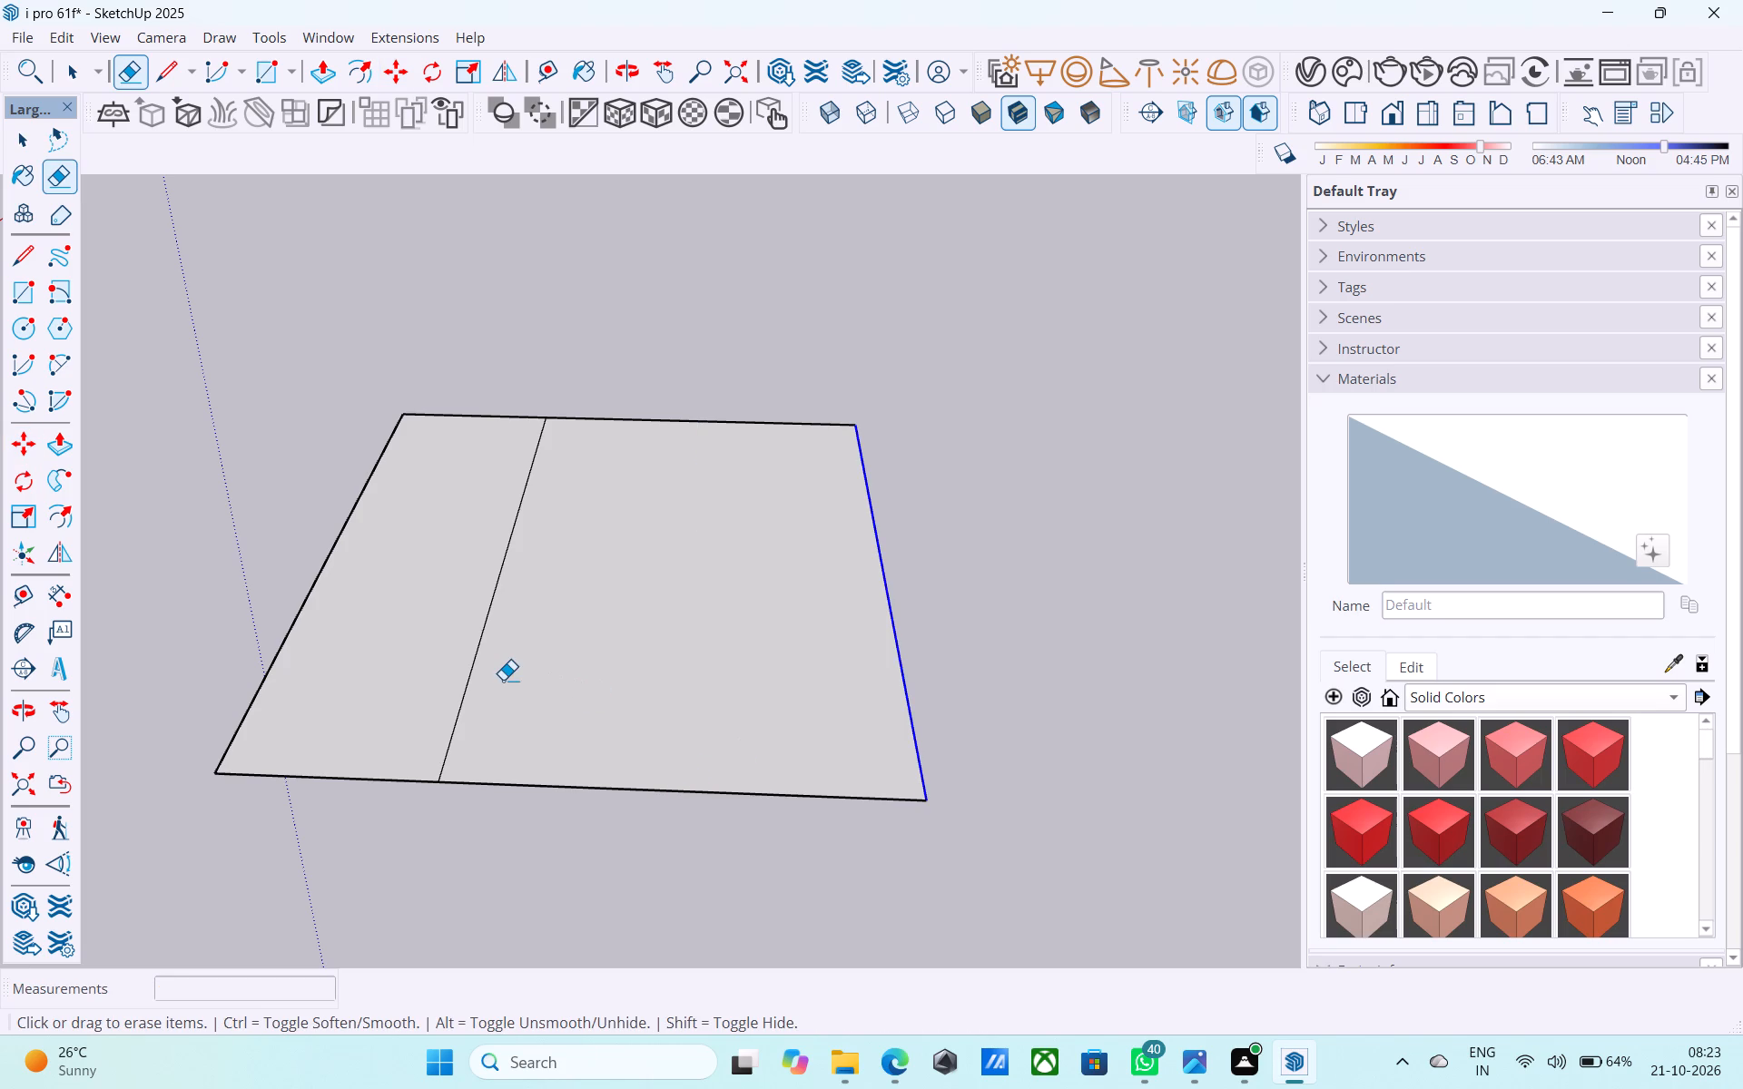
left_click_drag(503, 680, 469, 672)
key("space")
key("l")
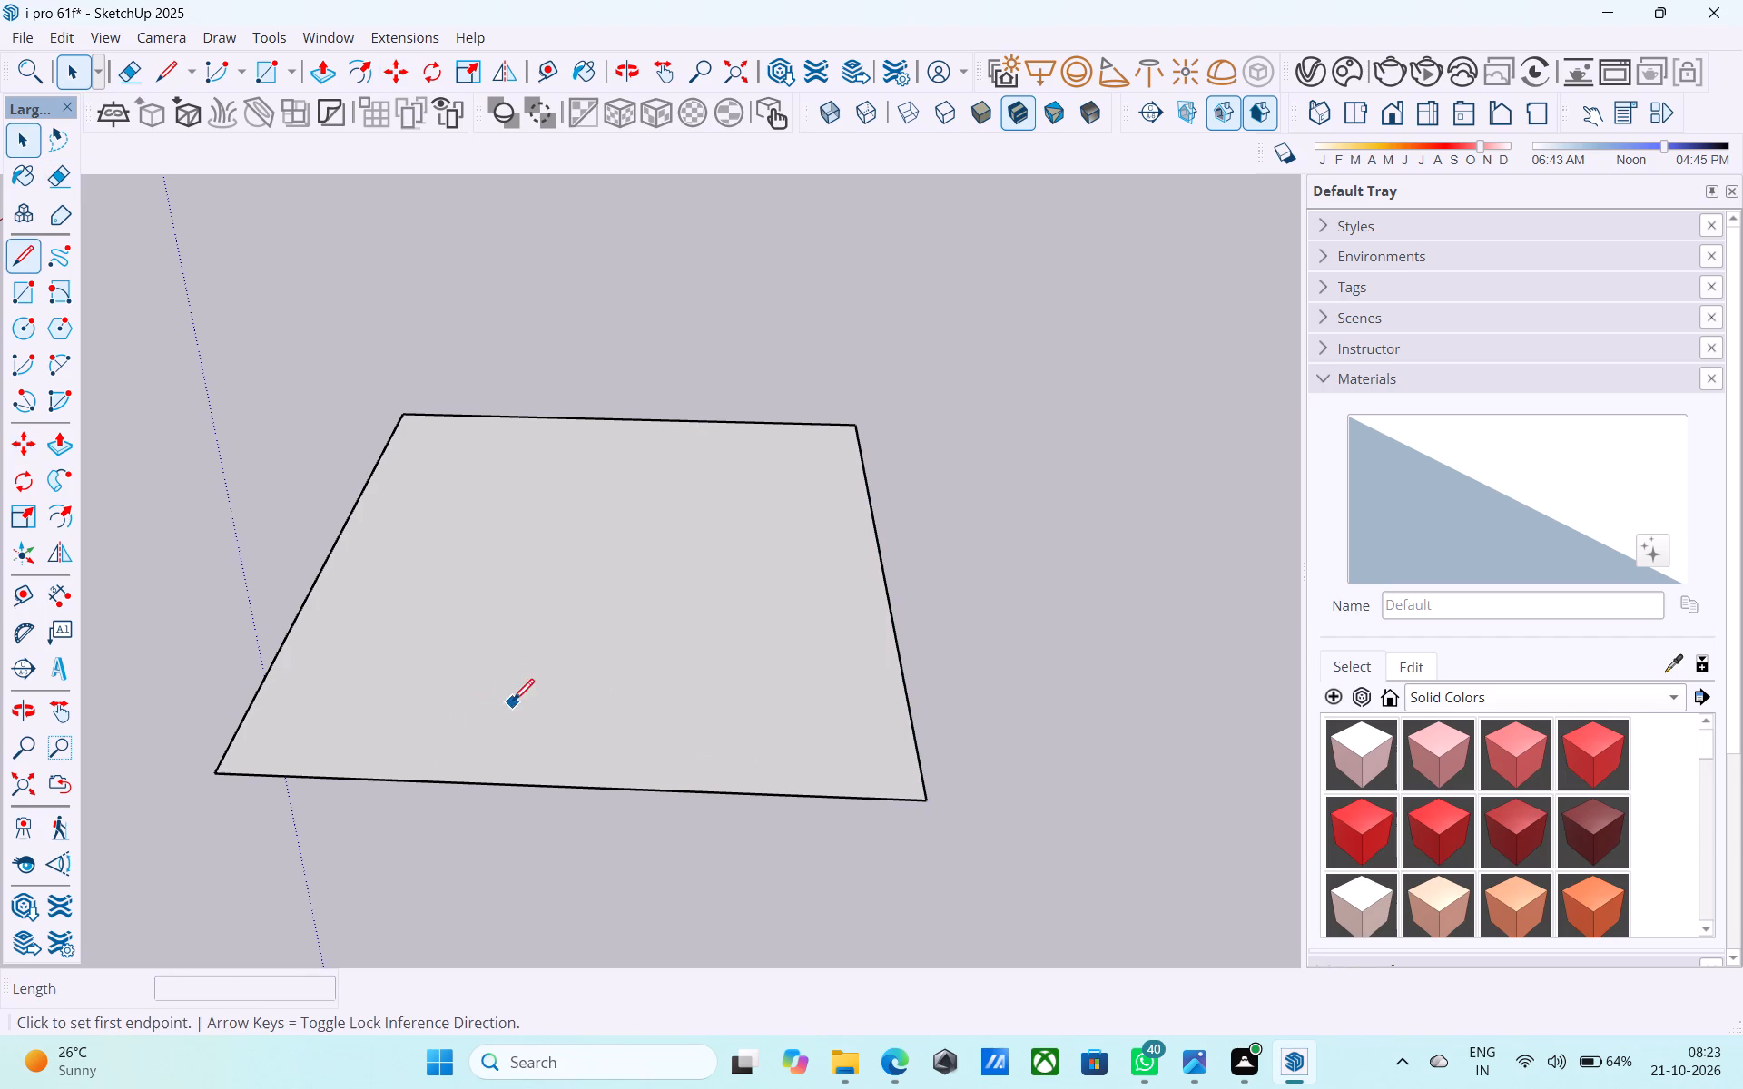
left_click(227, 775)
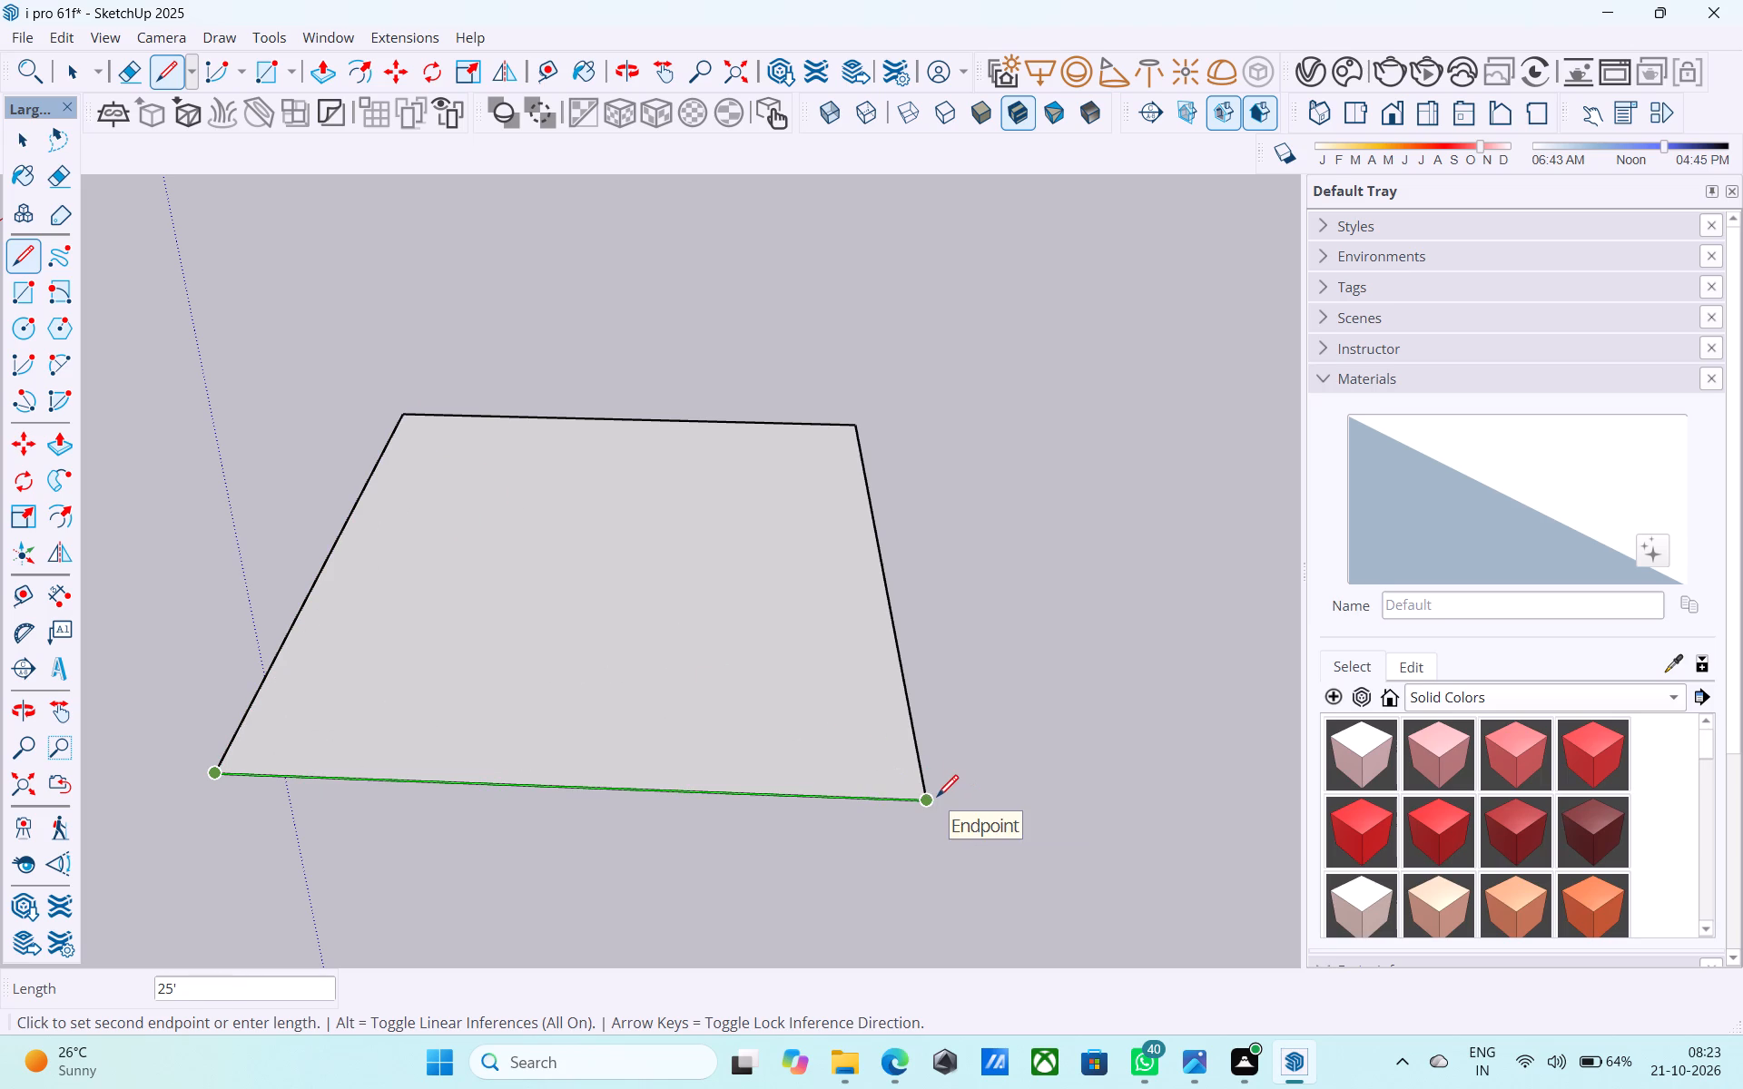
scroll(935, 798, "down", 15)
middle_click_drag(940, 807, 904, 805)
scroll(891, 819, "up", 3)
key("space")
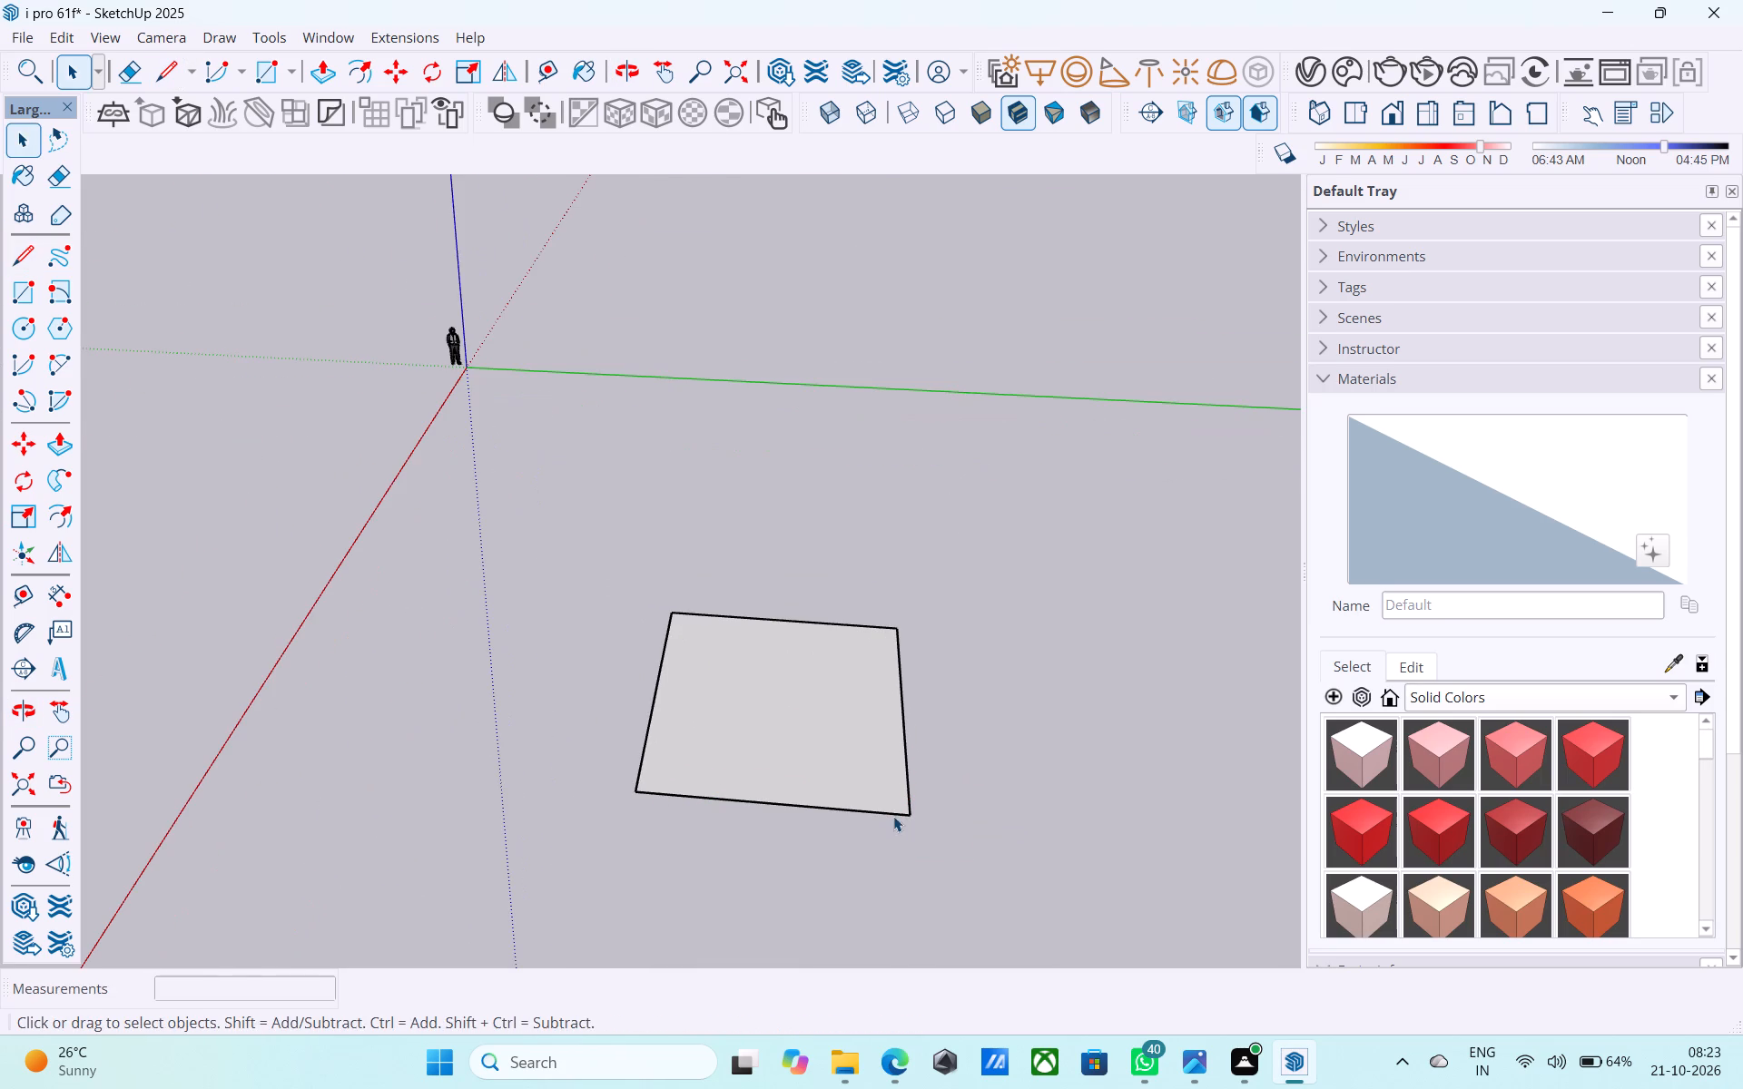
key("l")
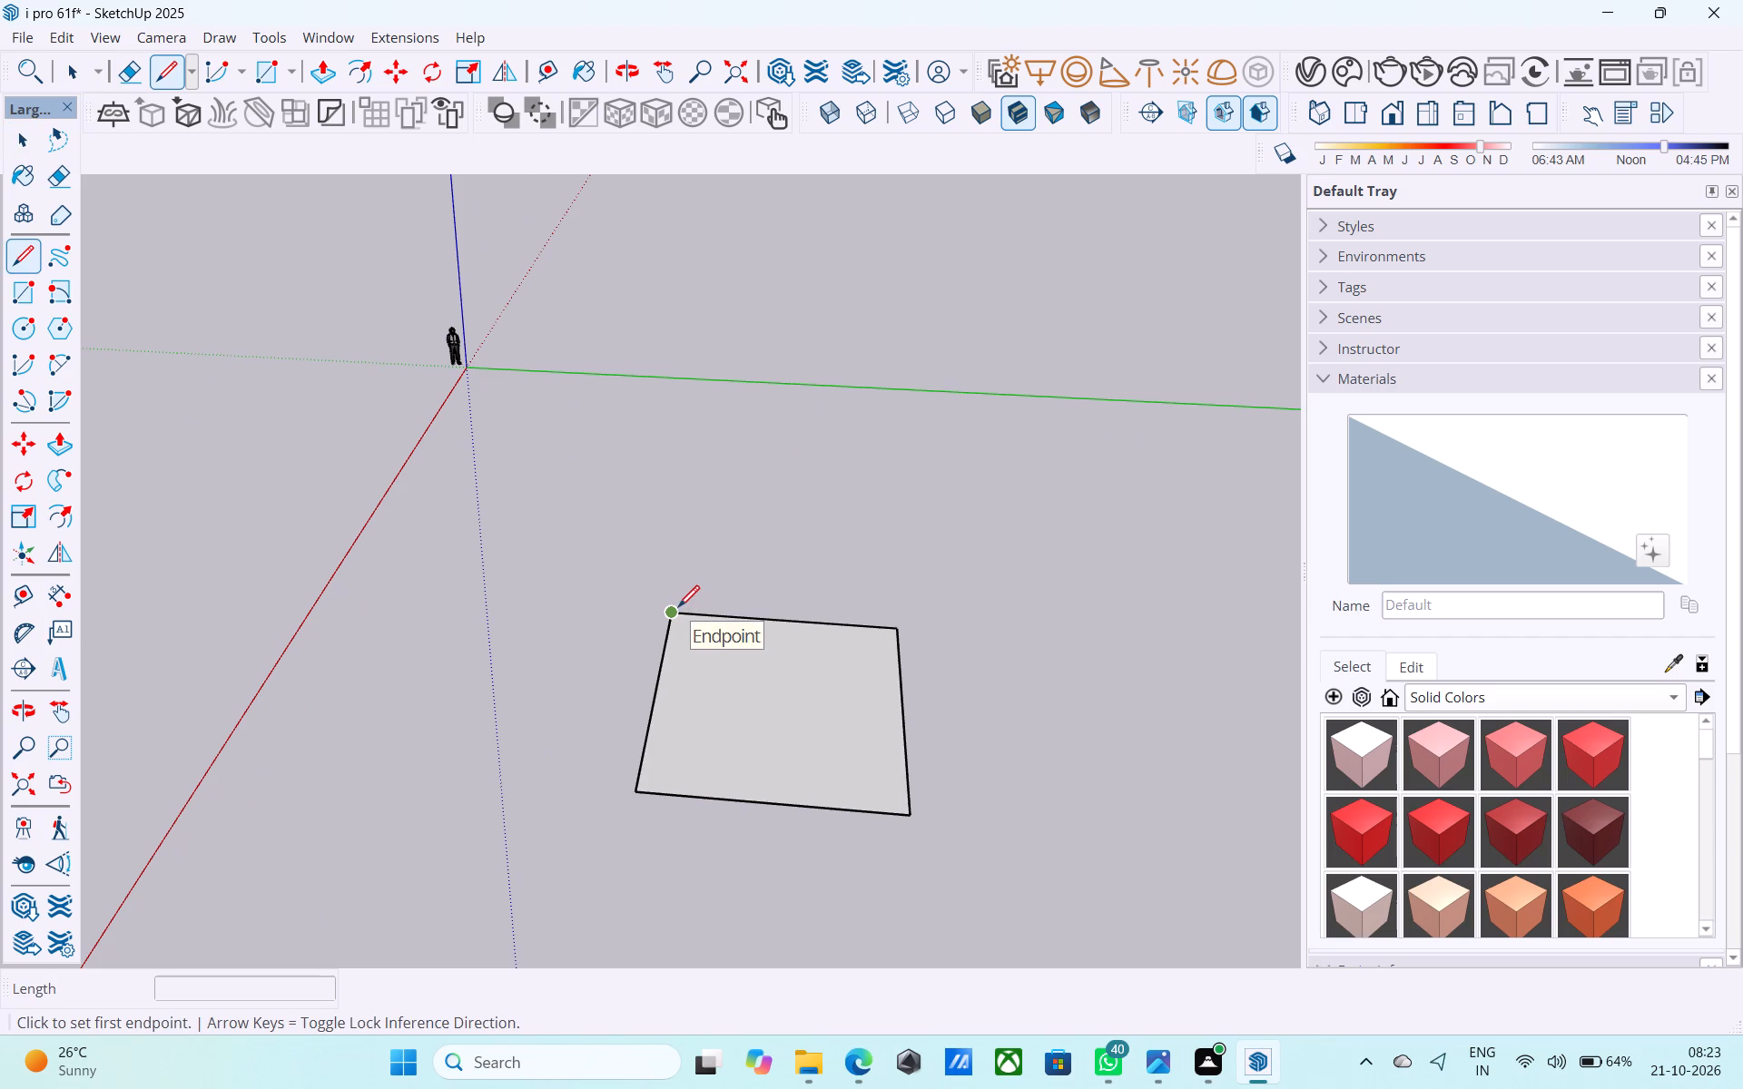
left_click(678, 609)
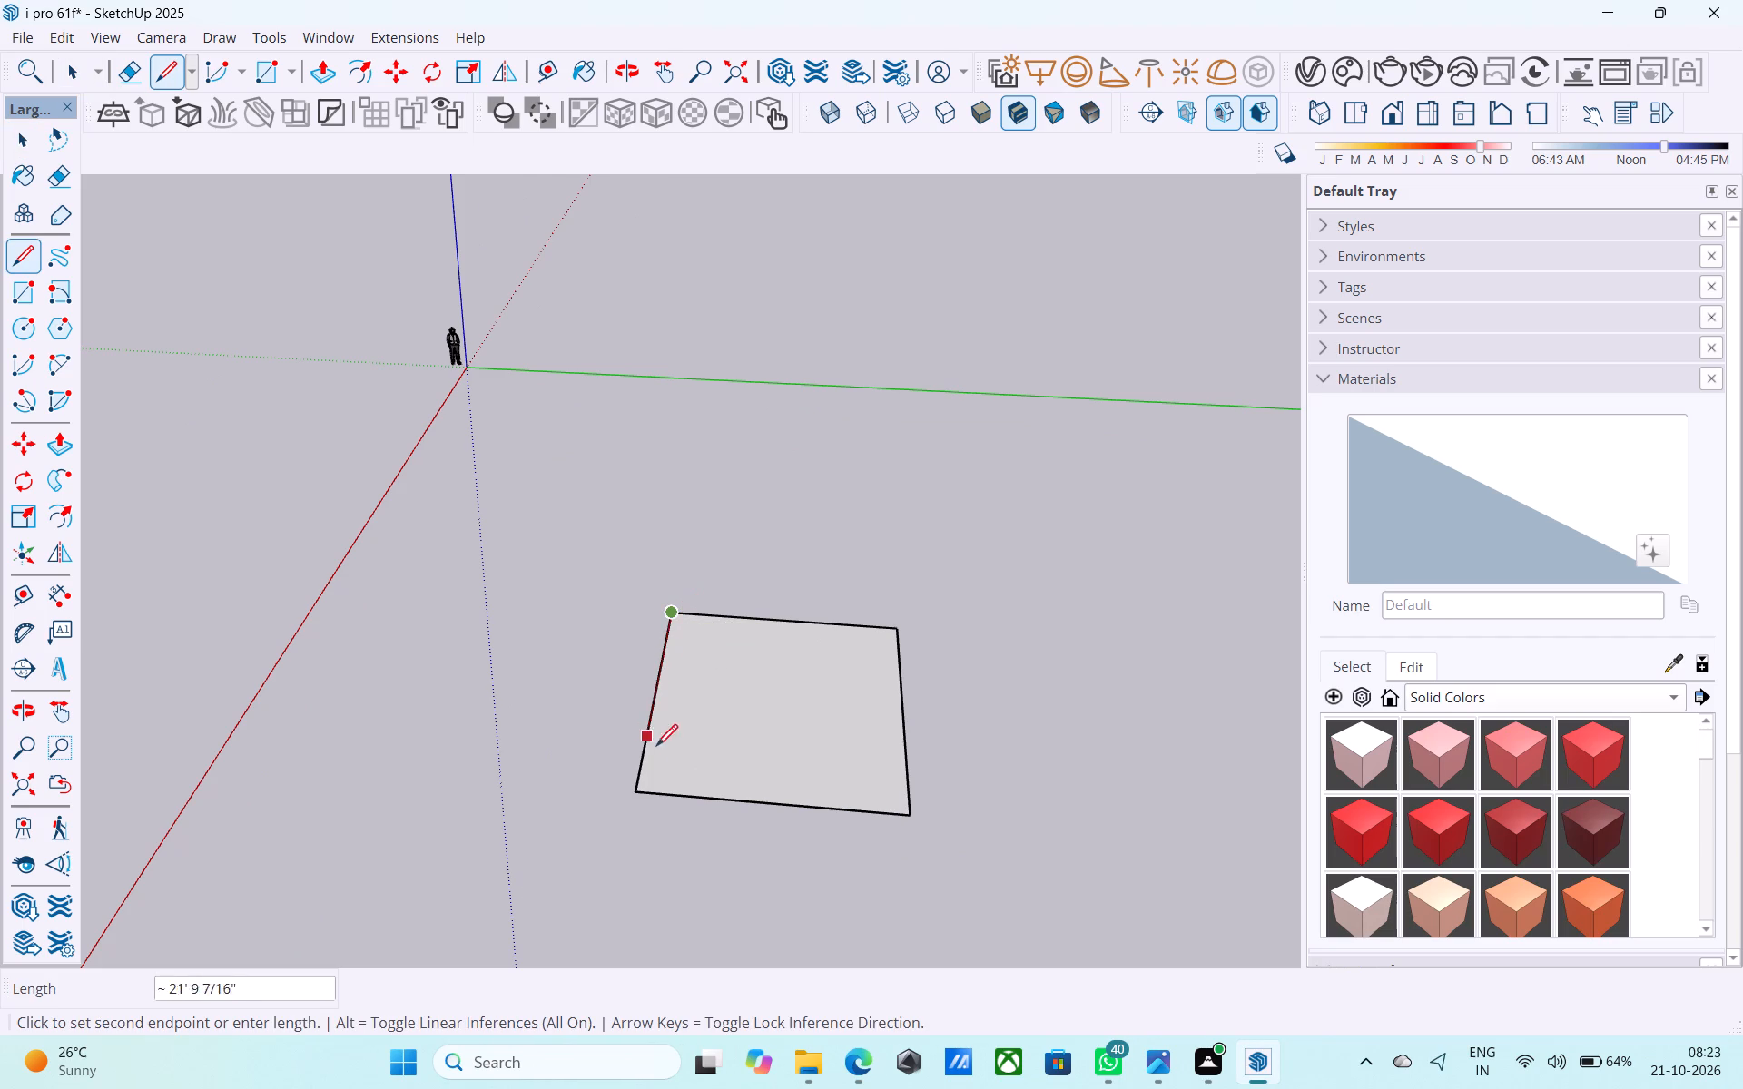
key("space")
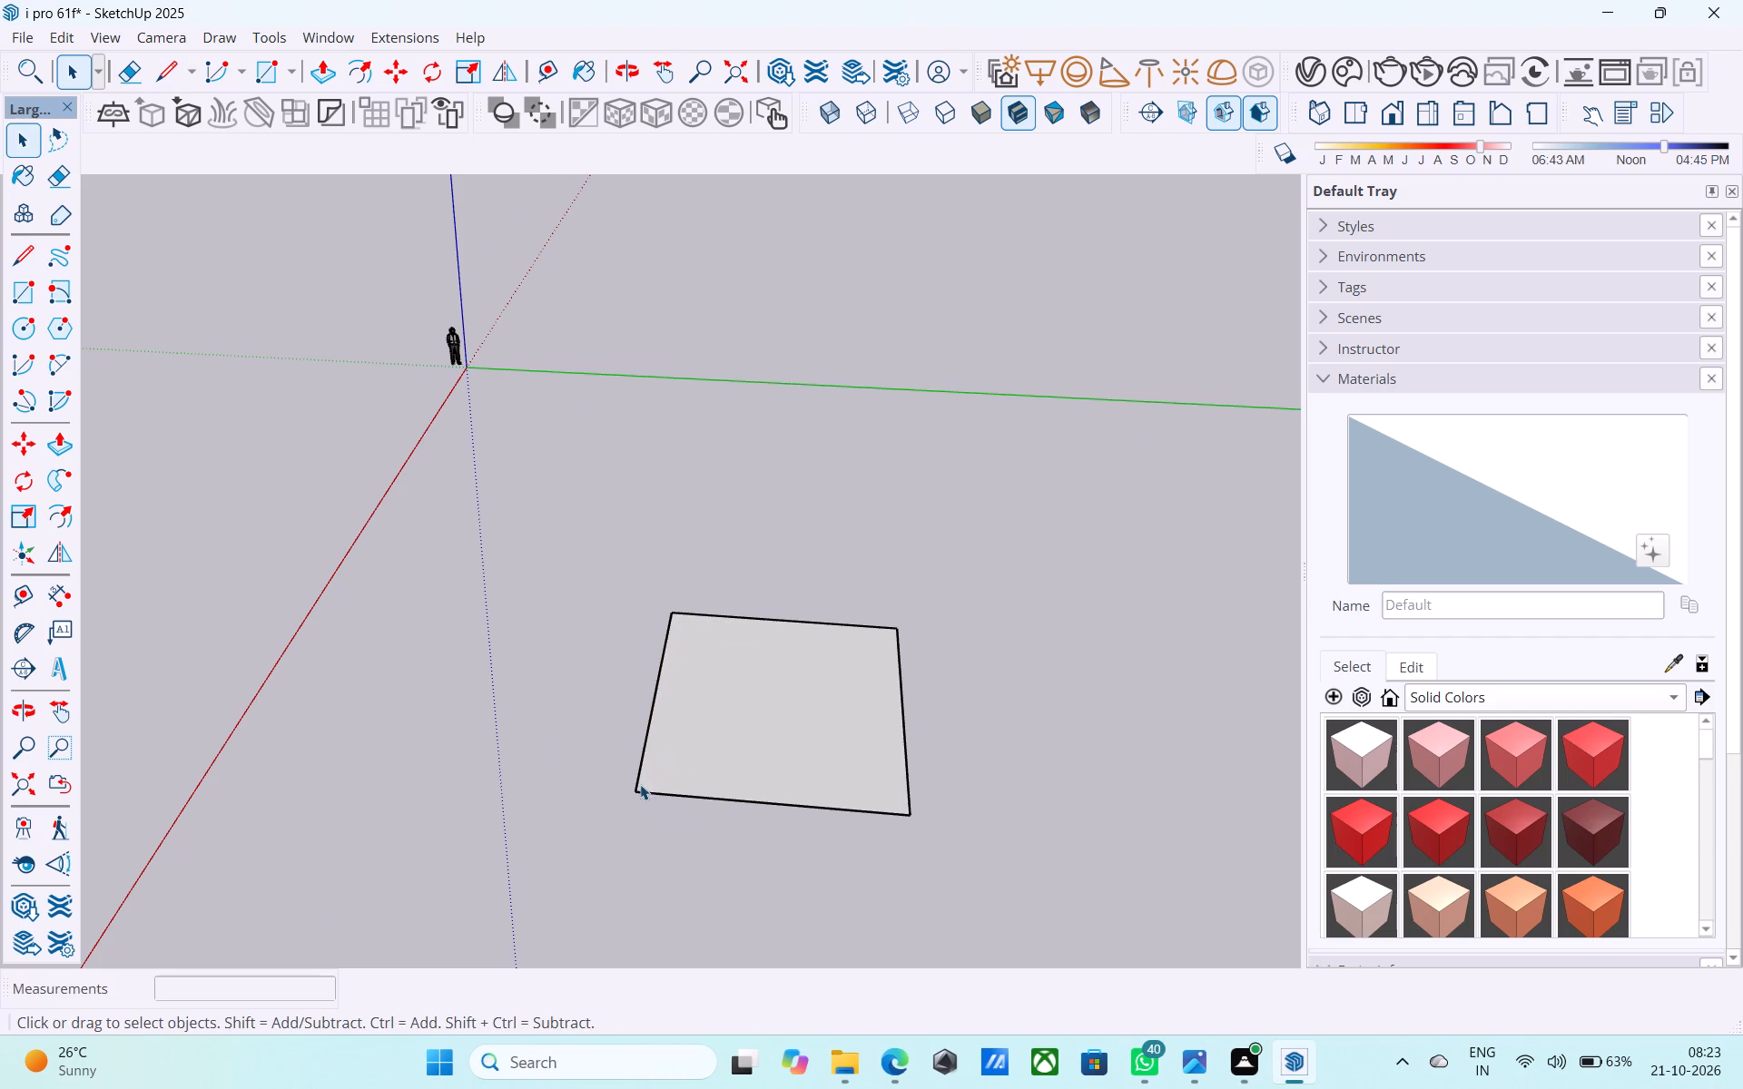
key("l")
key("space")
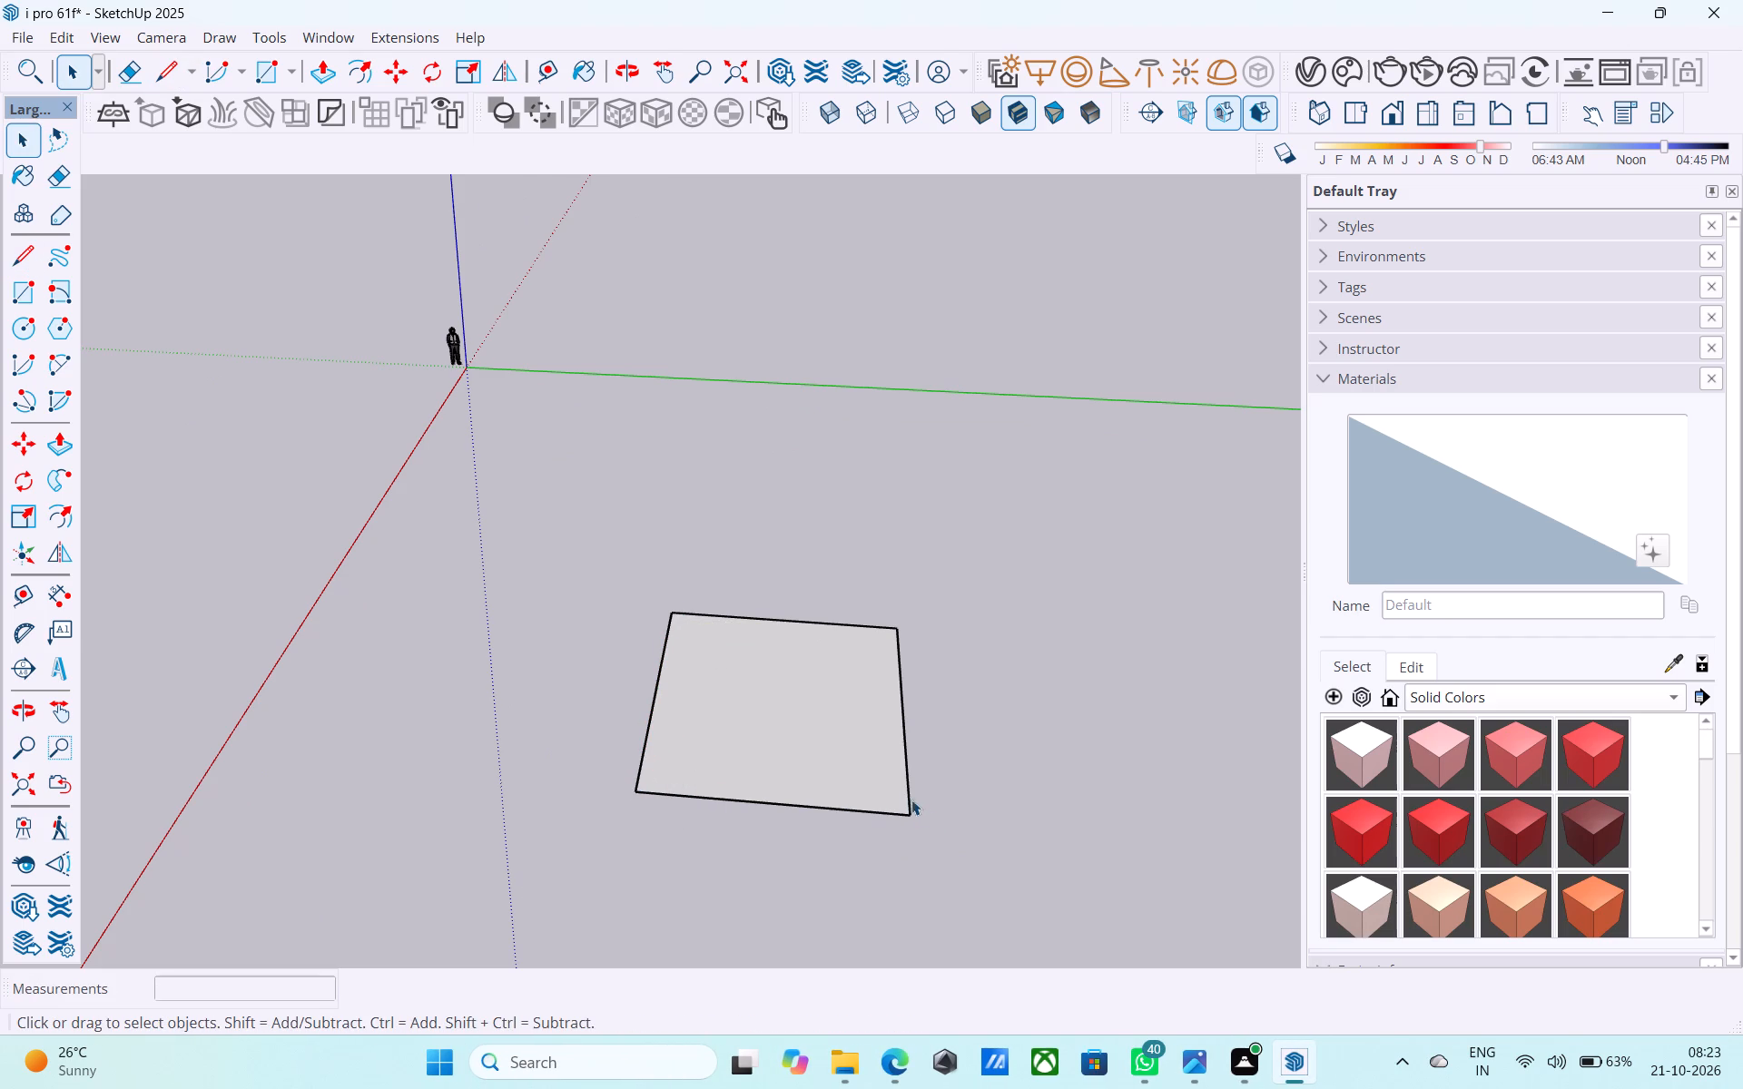
Copy the rectangle's 30' edge farther from the origin 5' outward along the green axis.
left_click(907, 797)
key("m")
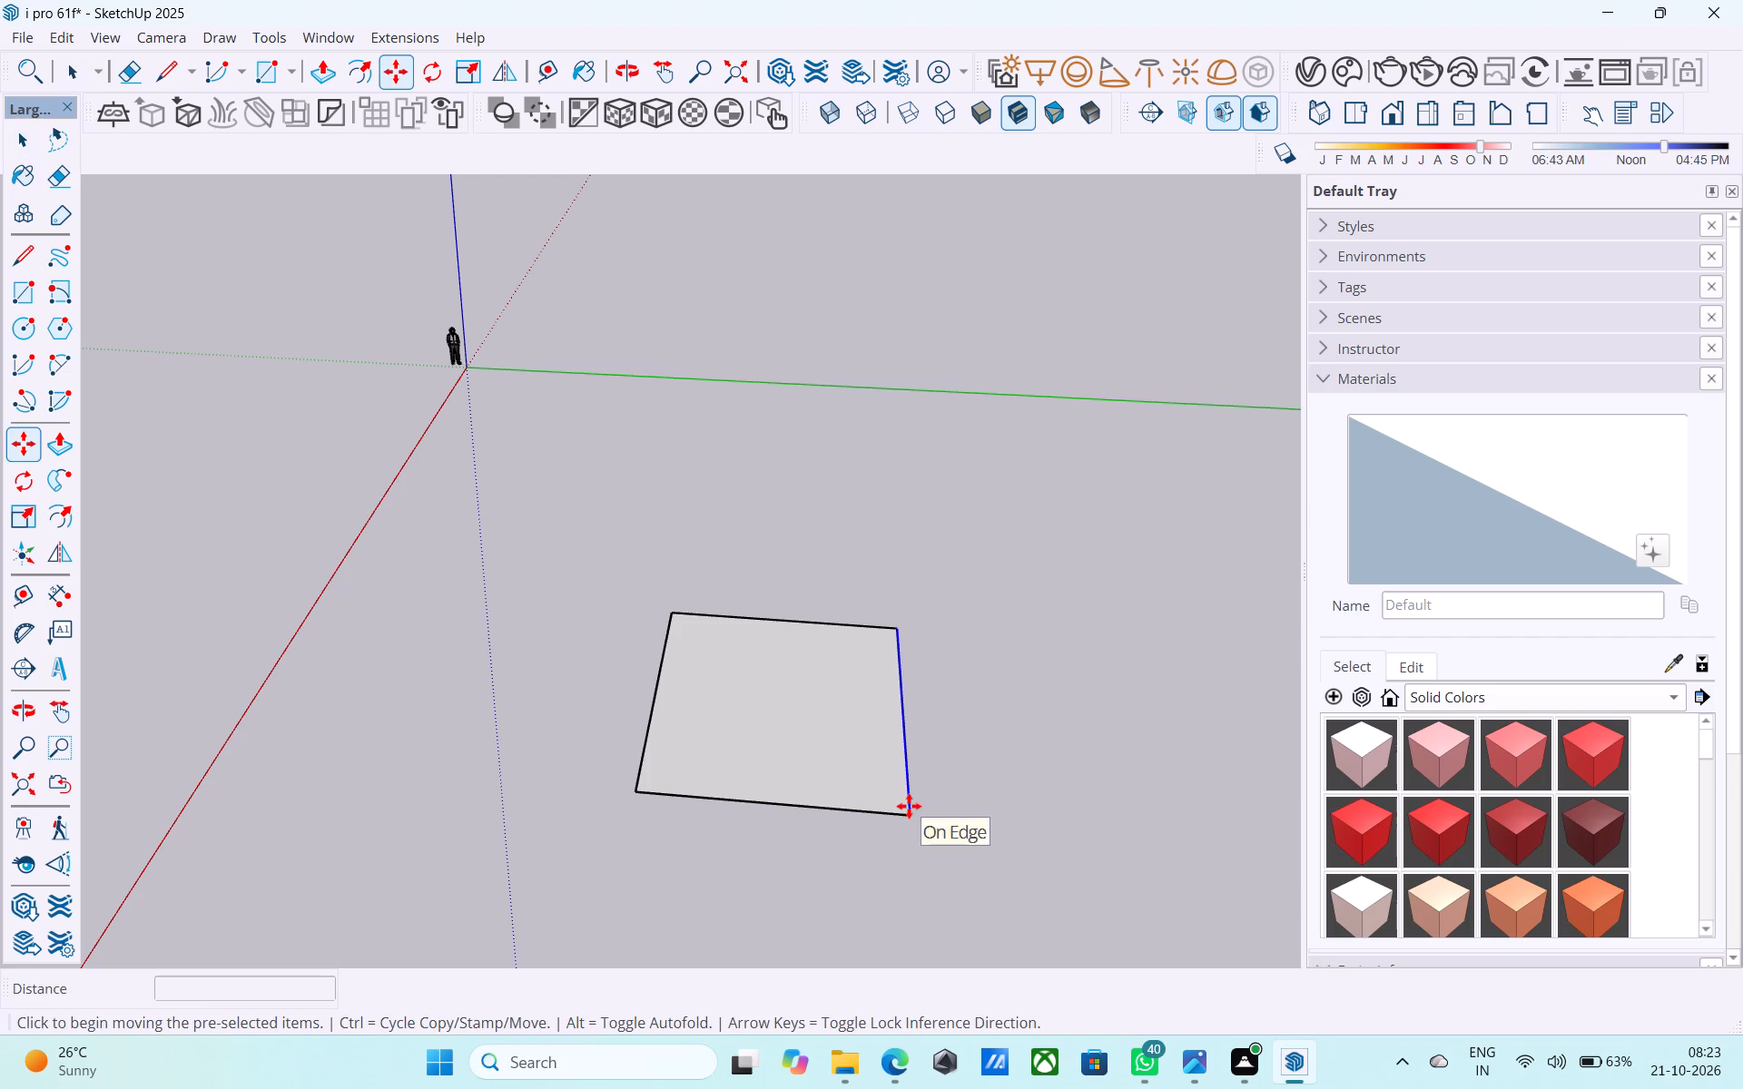
left_click(911, 814)
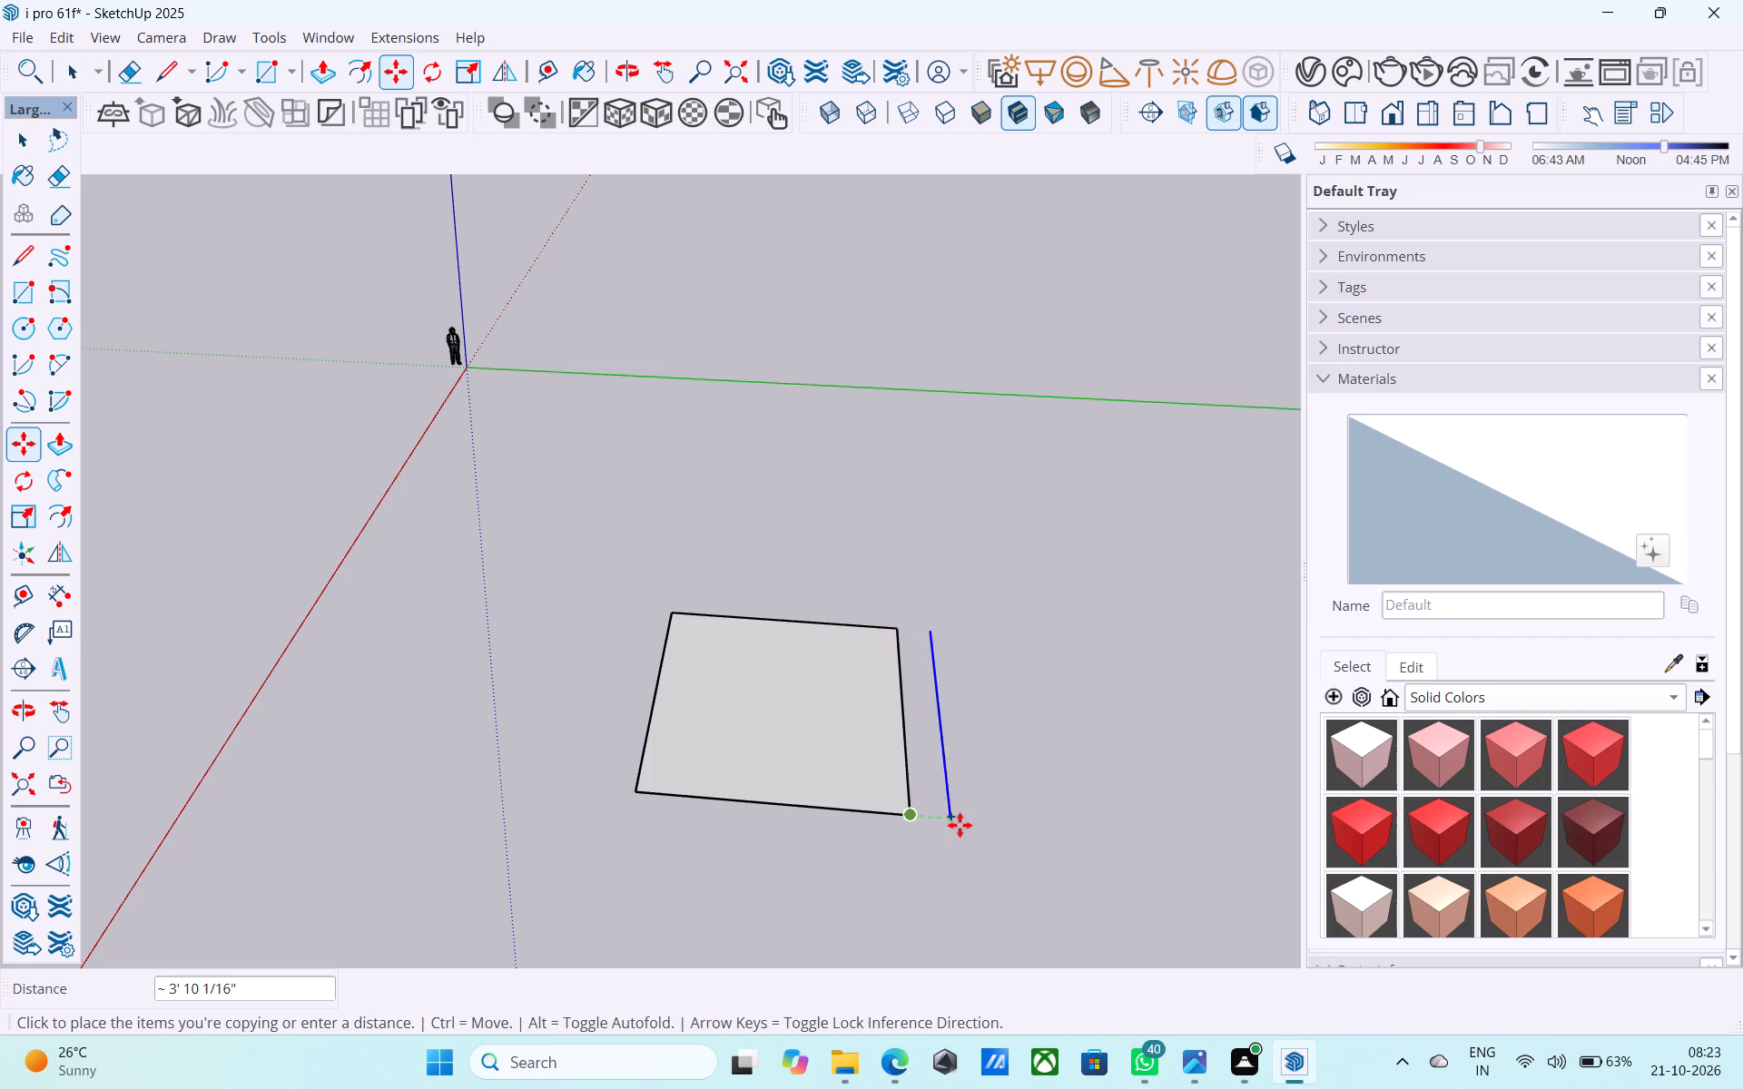
type("5'")
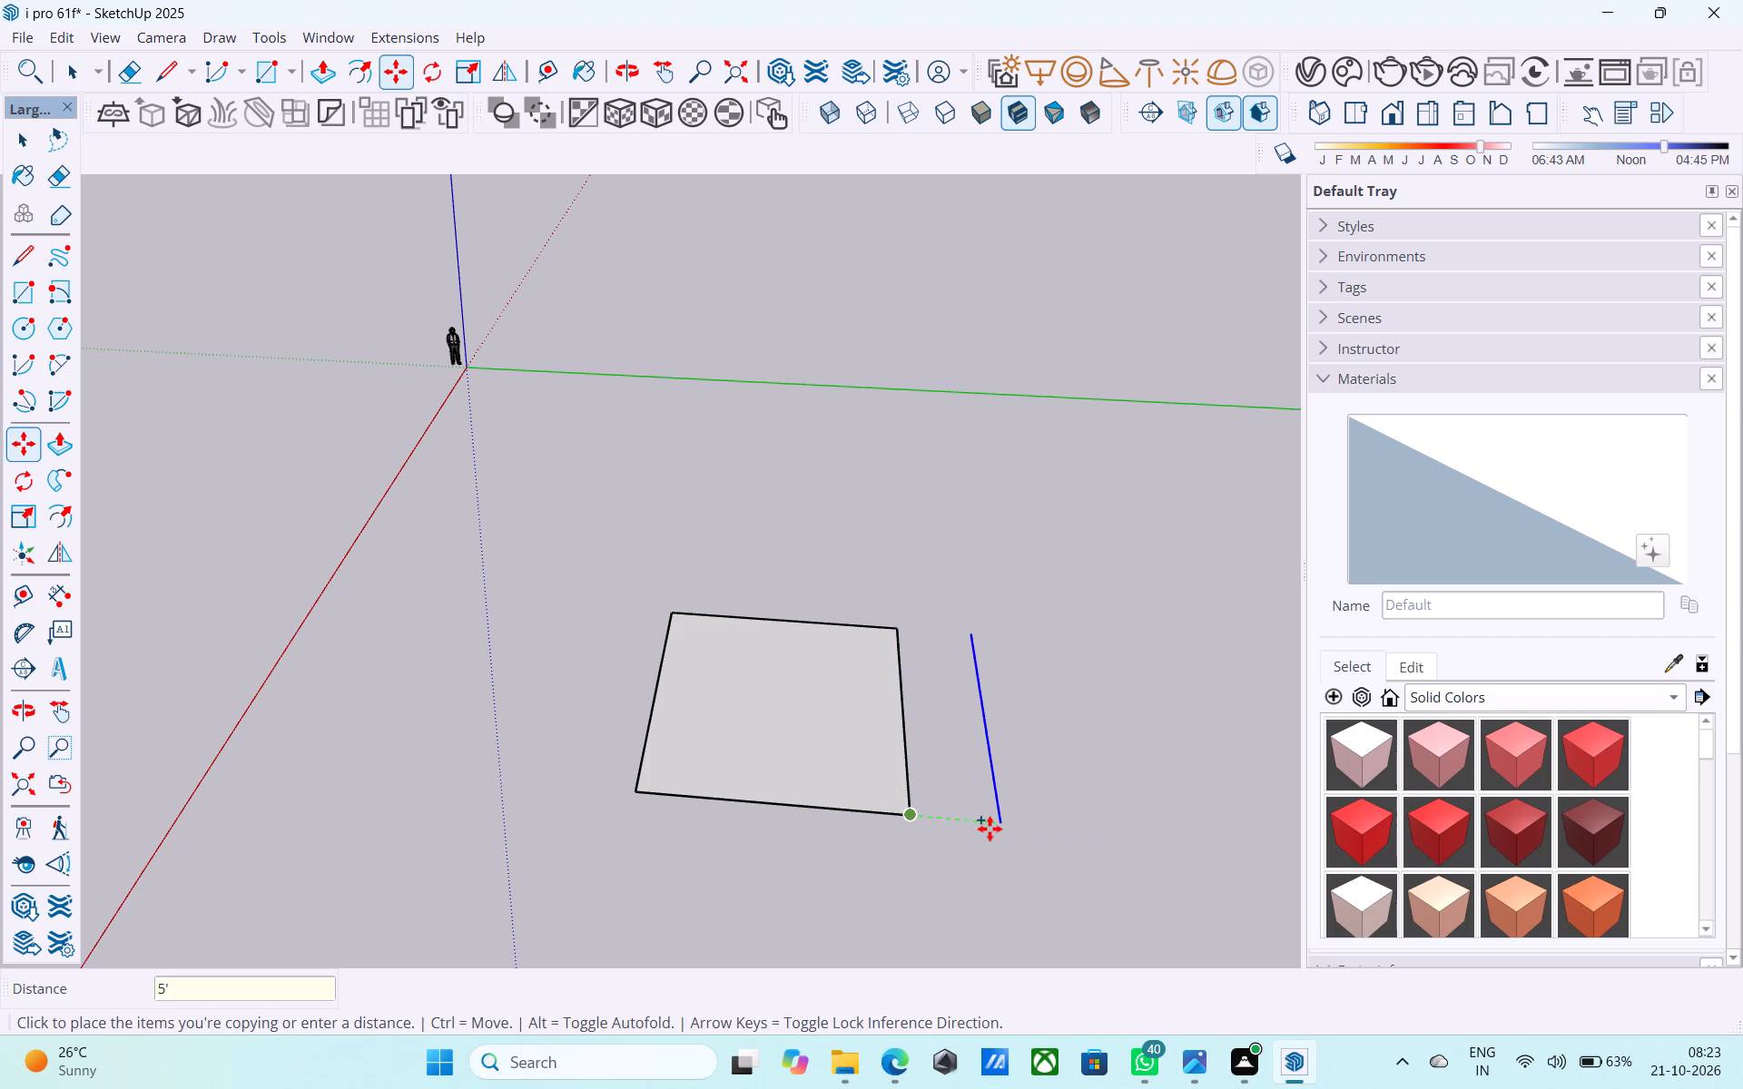
key("Return")
middle_click_drag(990, 829, 934, 831)
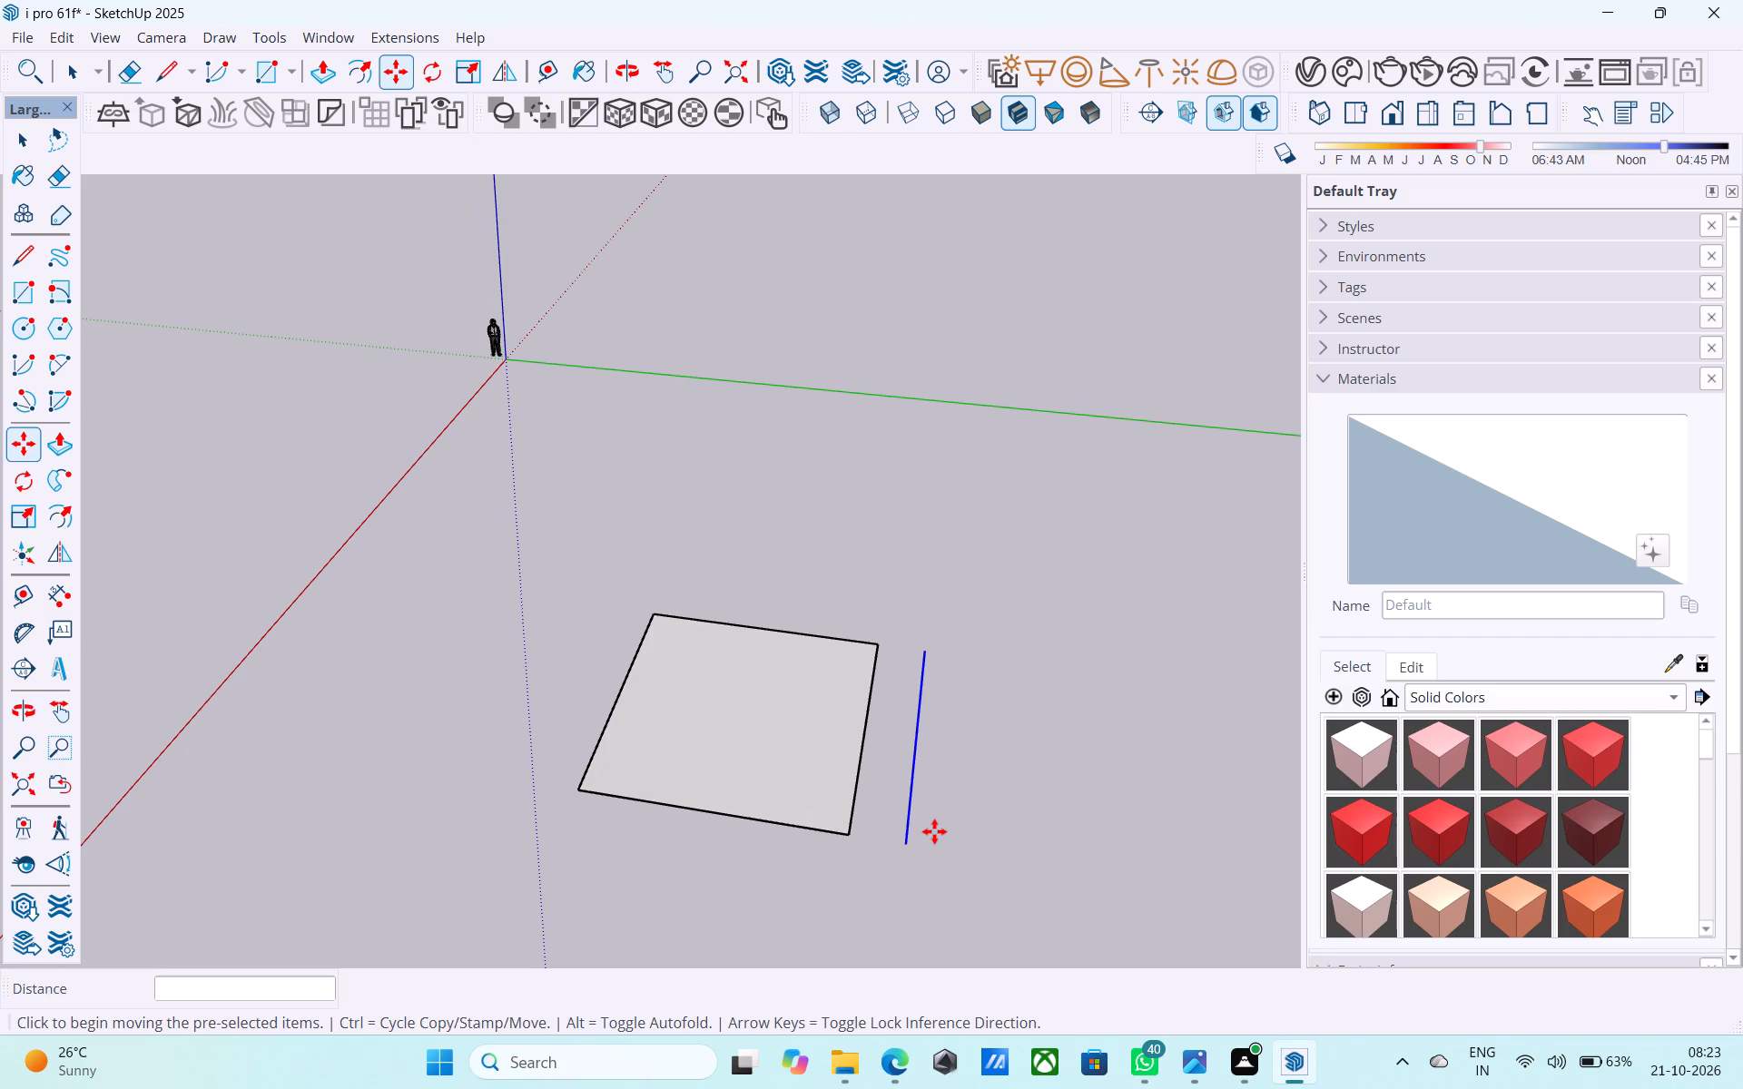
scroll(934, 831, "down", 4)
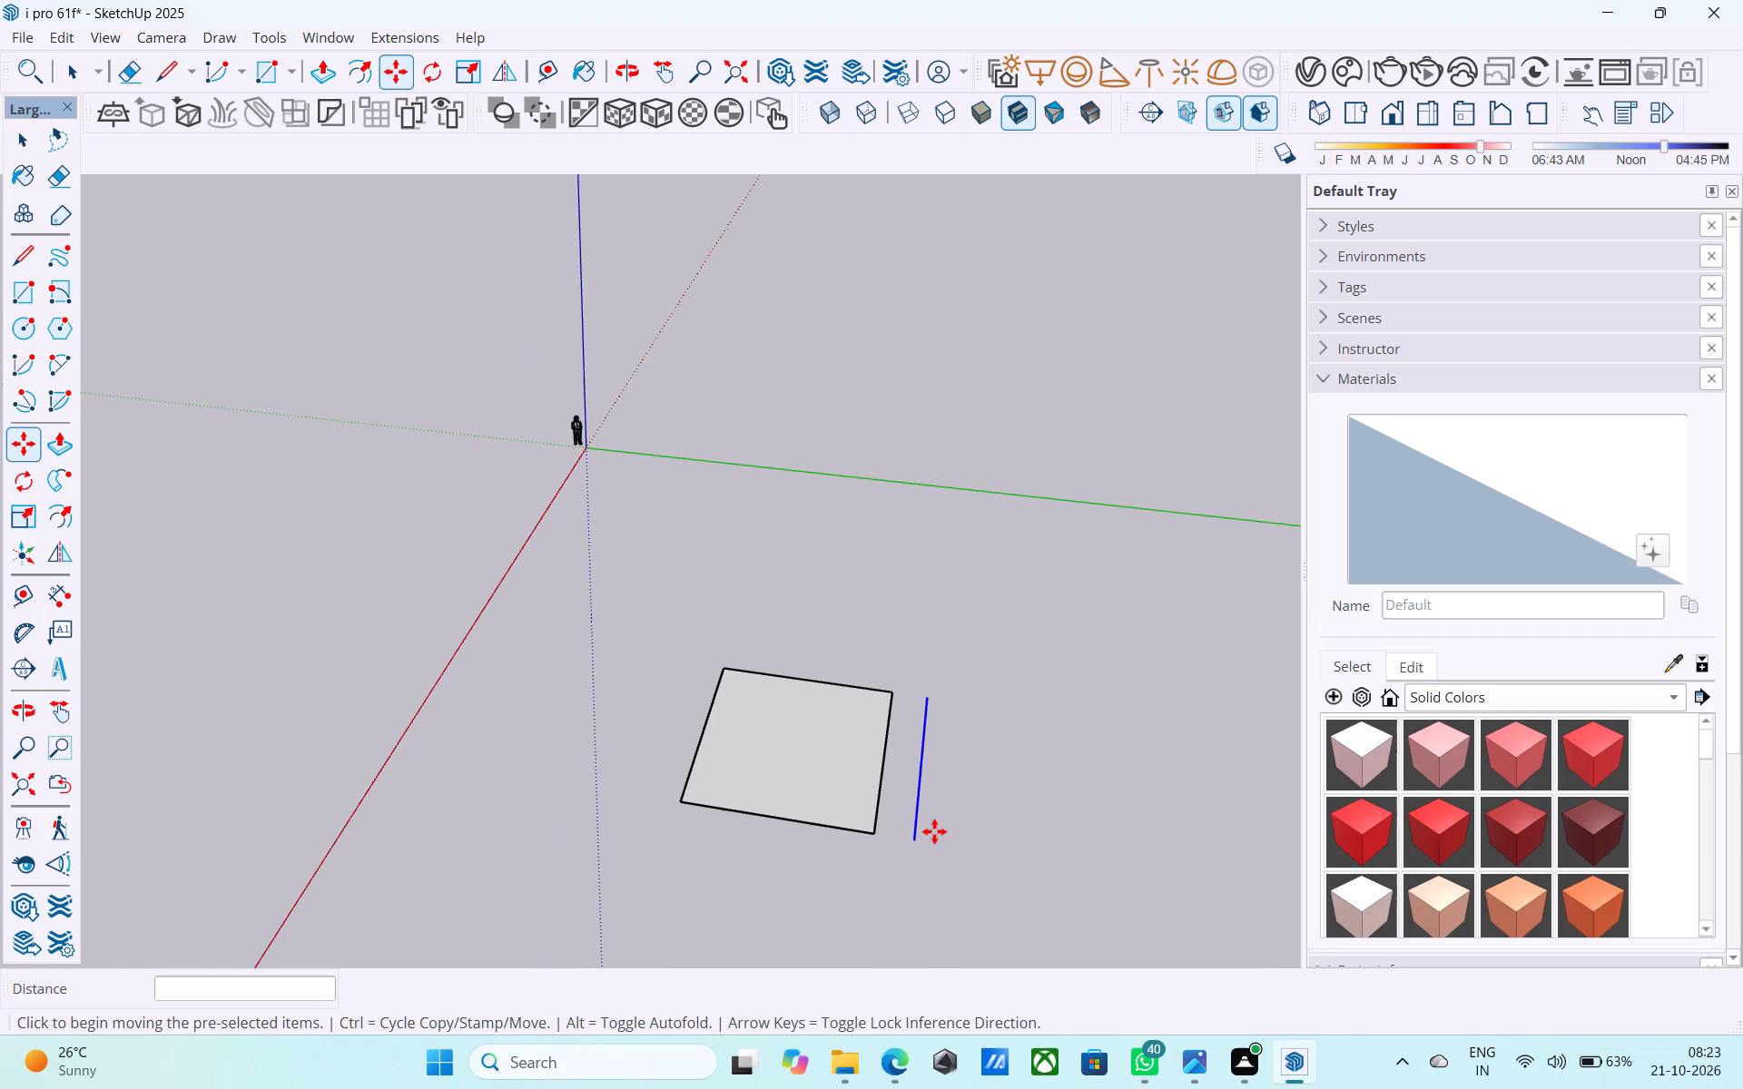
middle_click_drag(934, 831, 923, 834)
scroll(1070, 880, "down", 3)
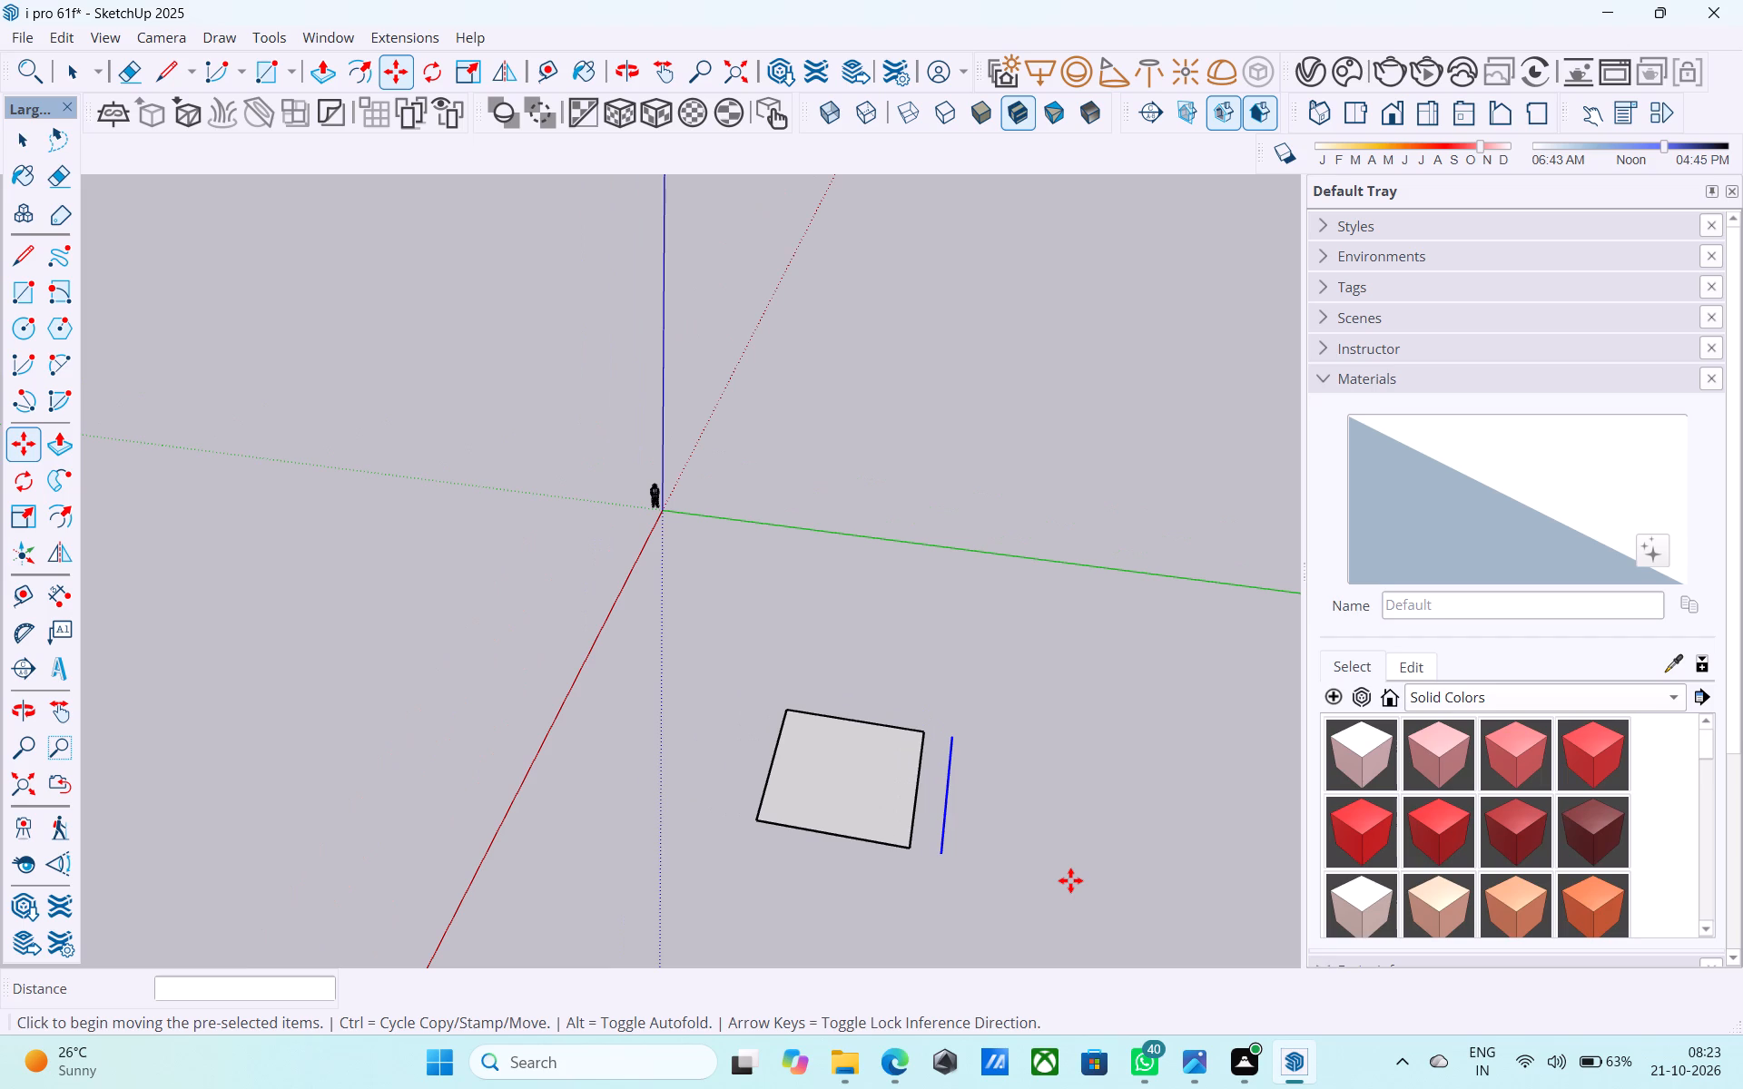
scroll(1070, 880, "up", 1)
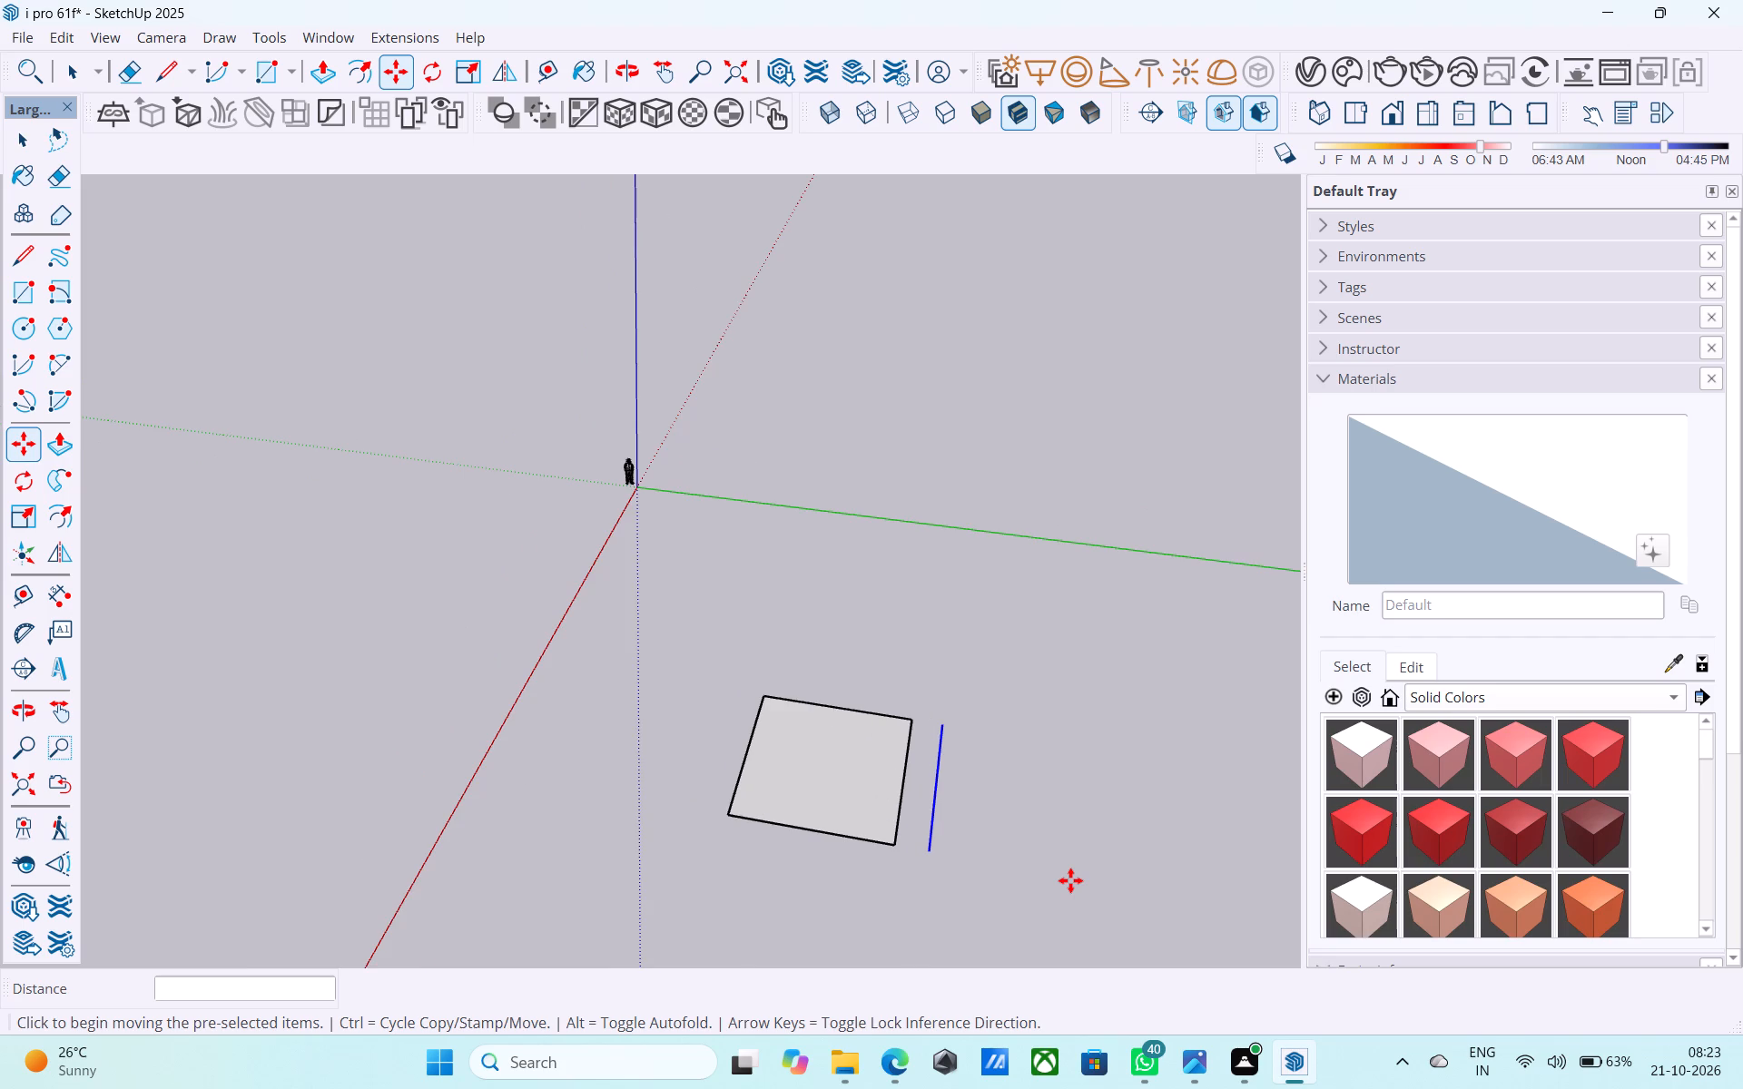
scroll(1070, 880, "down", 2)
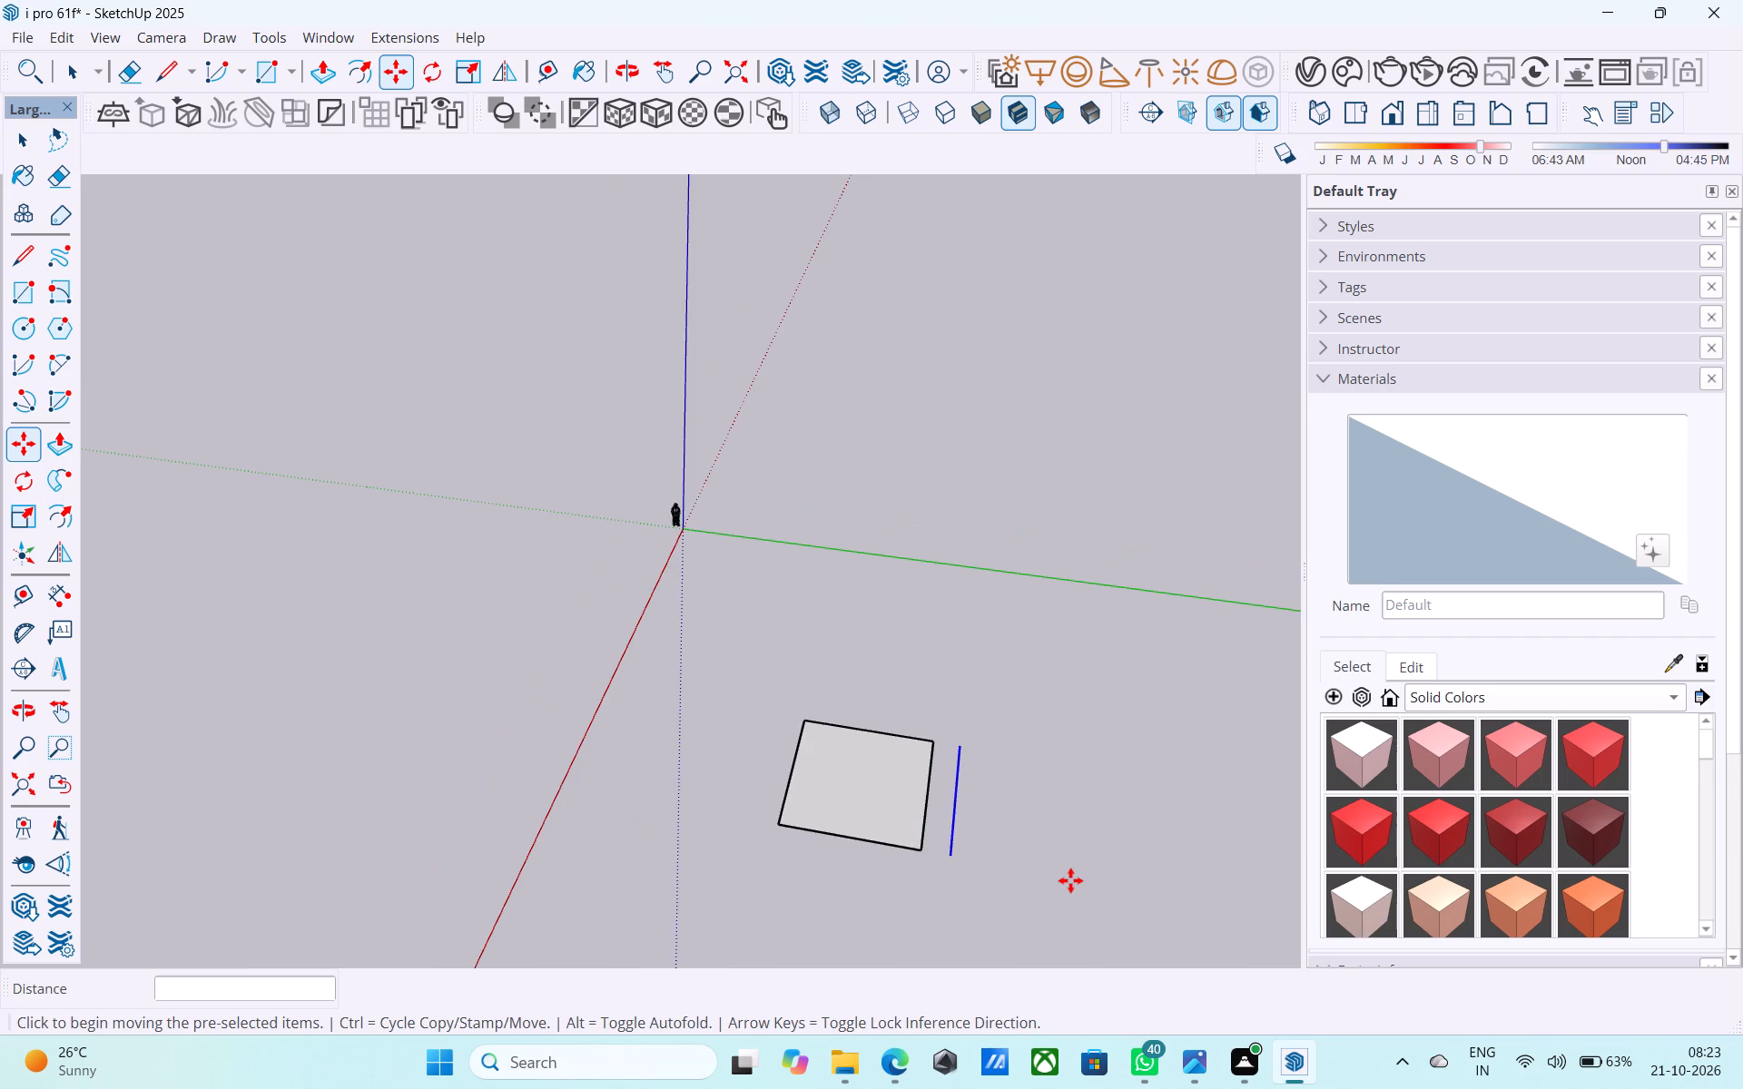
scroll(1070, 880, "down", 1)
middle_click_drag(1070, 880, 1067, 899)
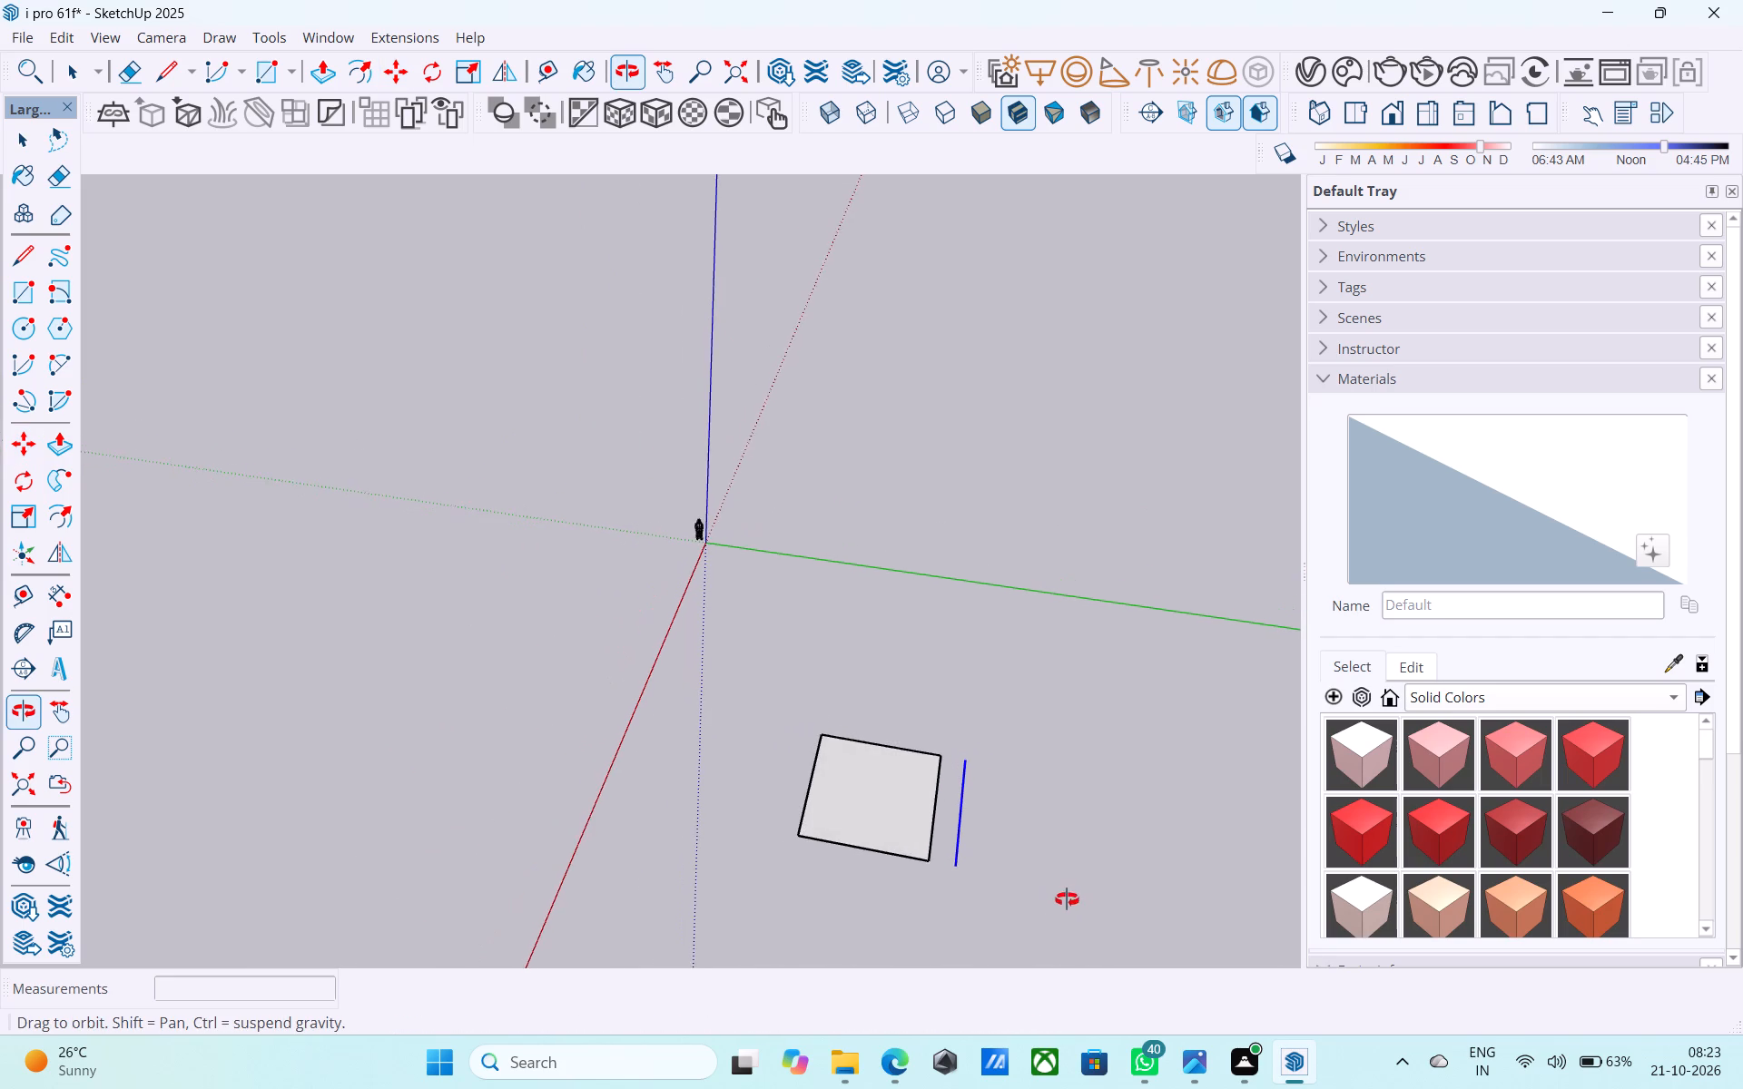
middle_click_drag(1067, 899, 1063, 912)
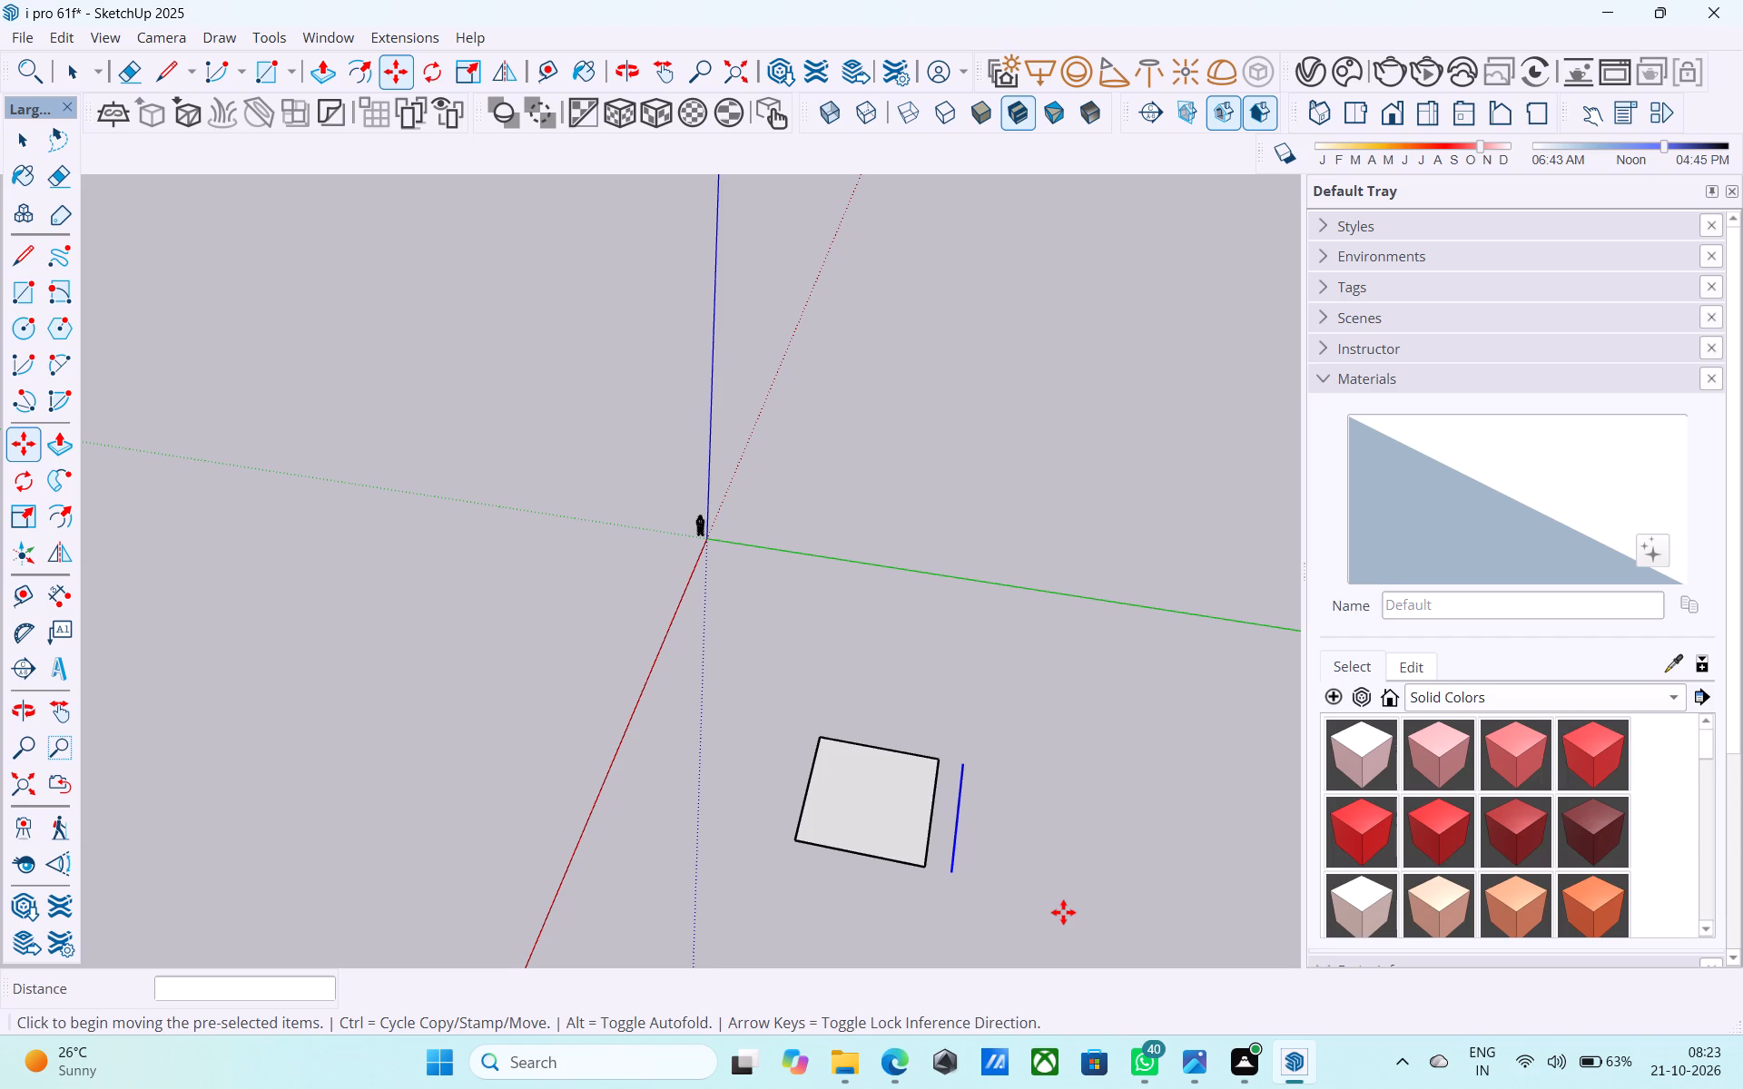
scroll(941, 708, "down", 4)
Draw two lines joining the rectangle's far corners to the ends of the line offset 5' outside, closing the strip.
scroll(935, 849, "up", 8)
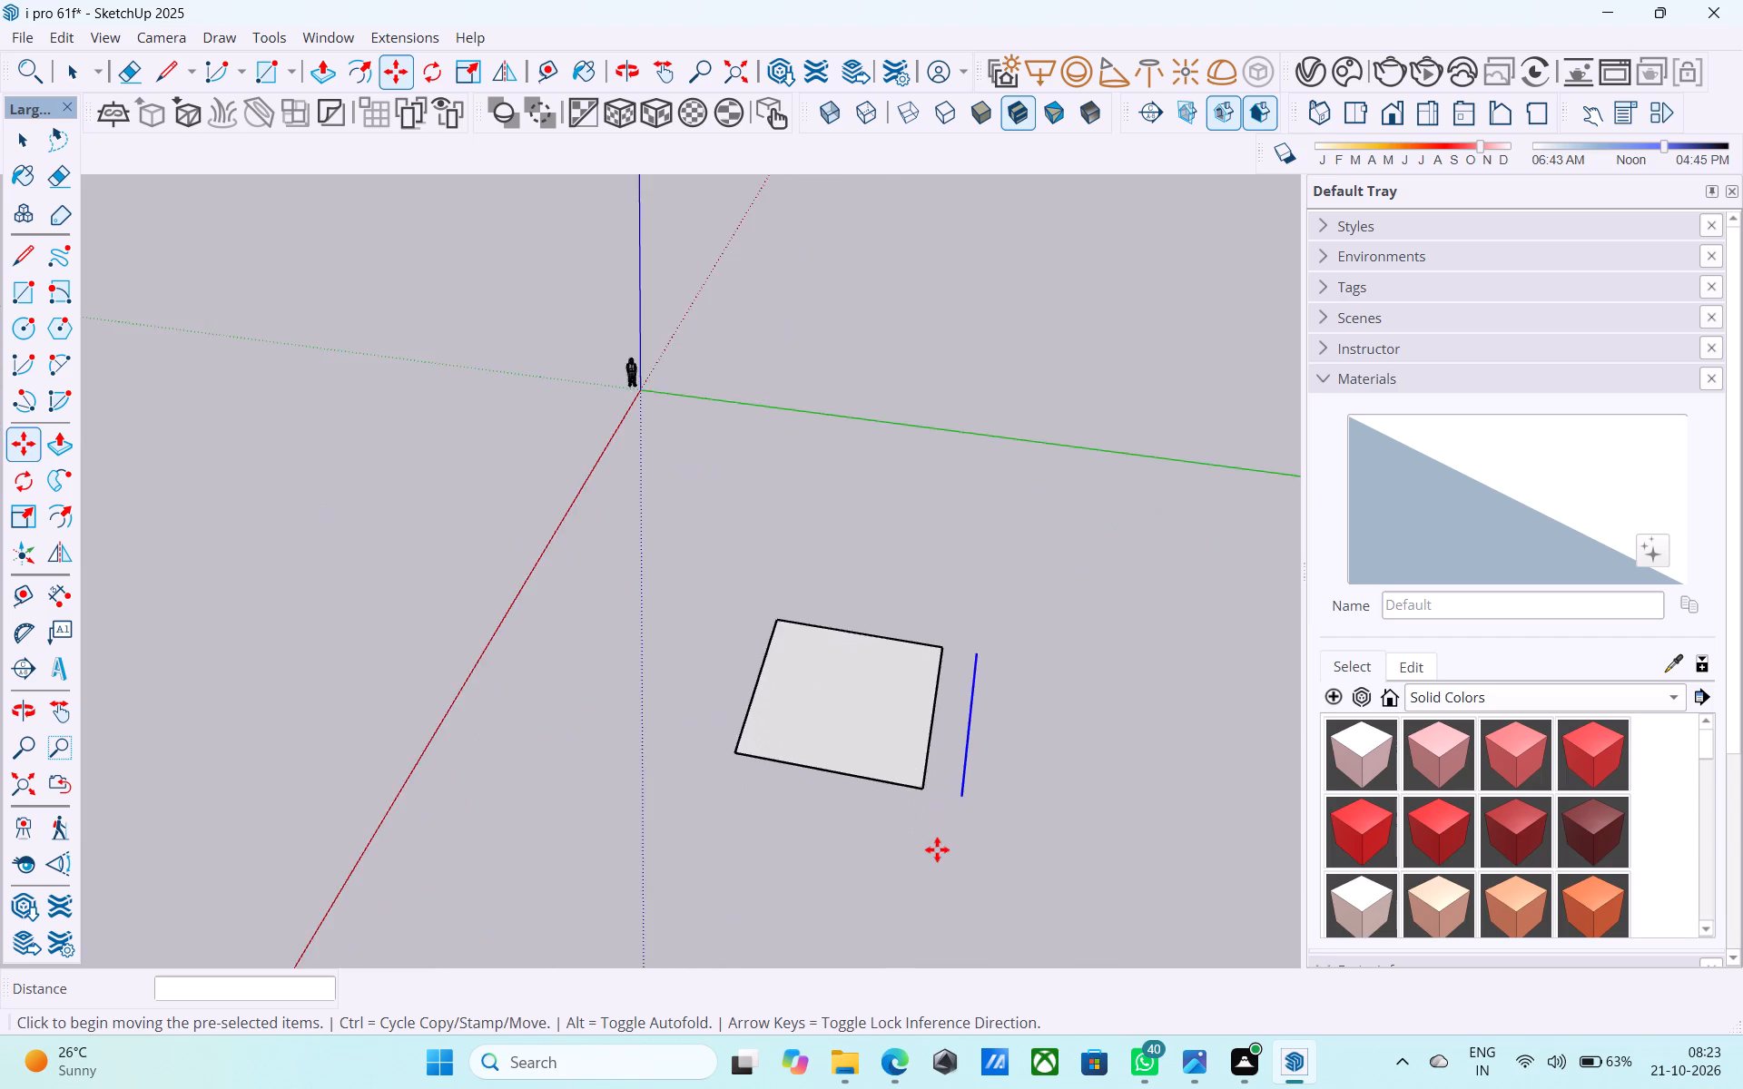
key("l")
scroll(937, 849, "up", 1)
scroll(928, 767, "up", 7)
left_click(921, 804)
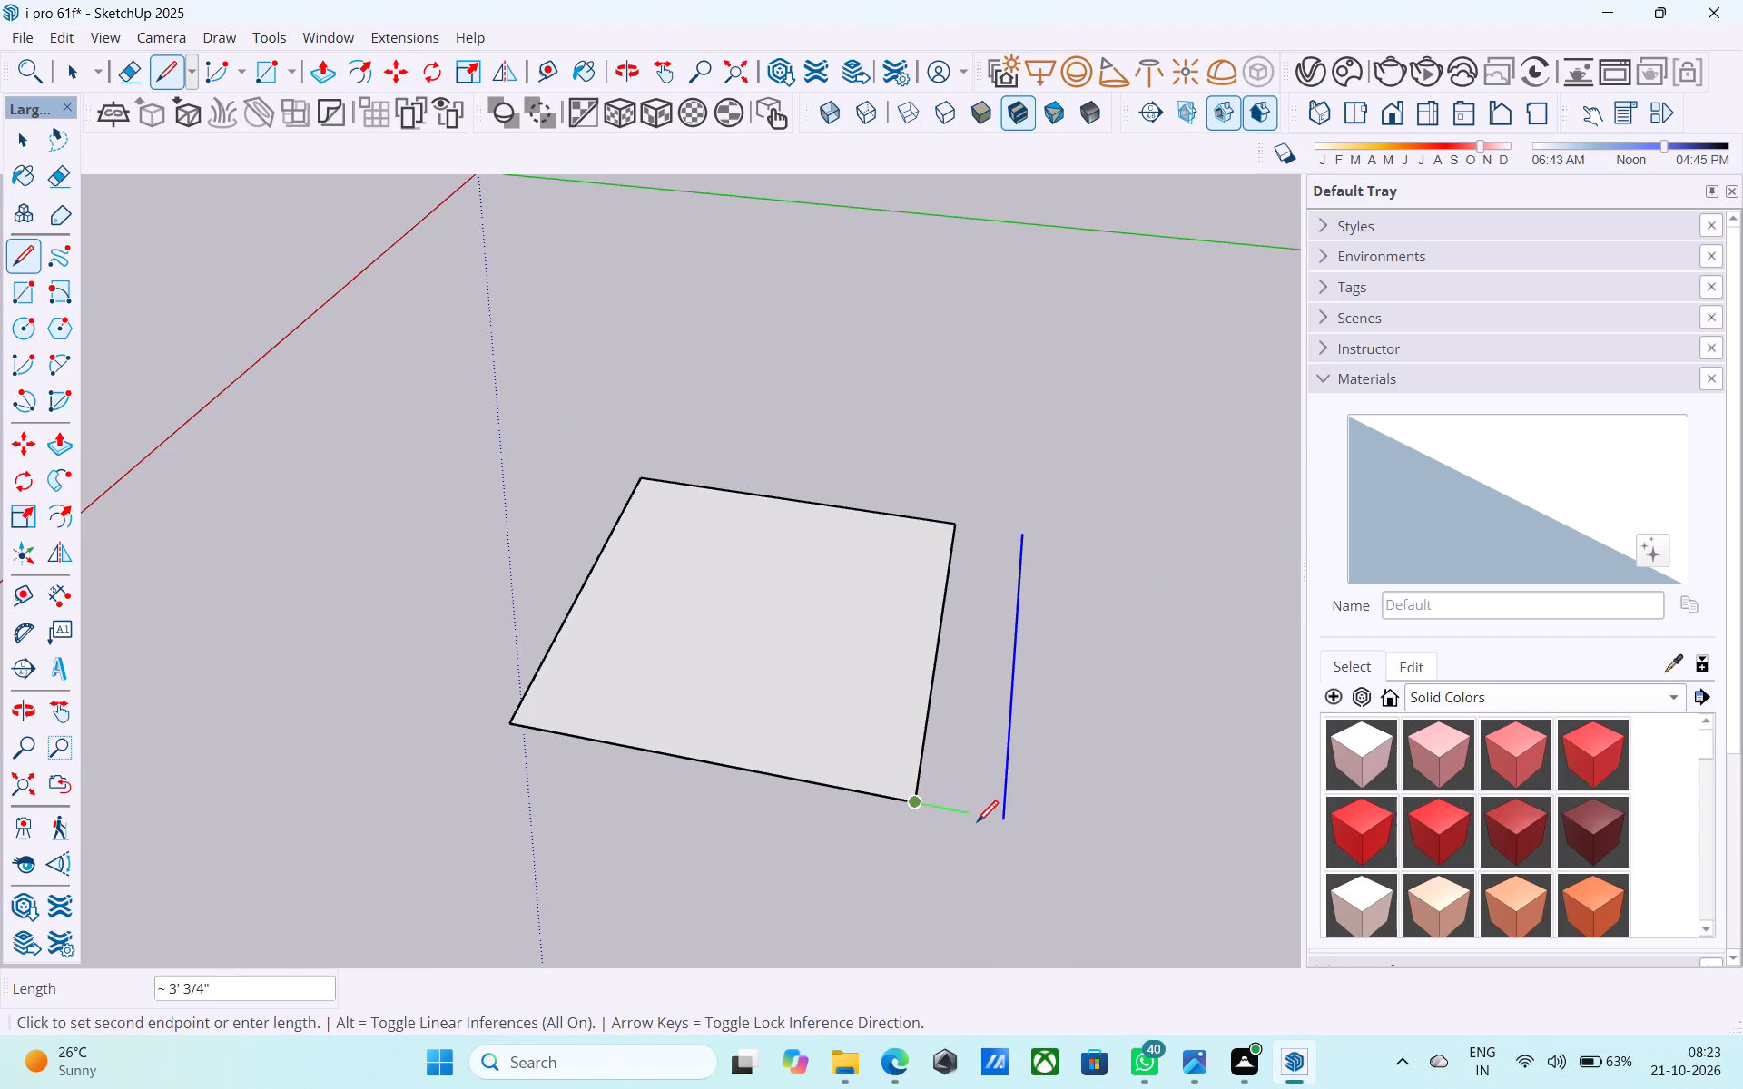
left_click(1007, 827)
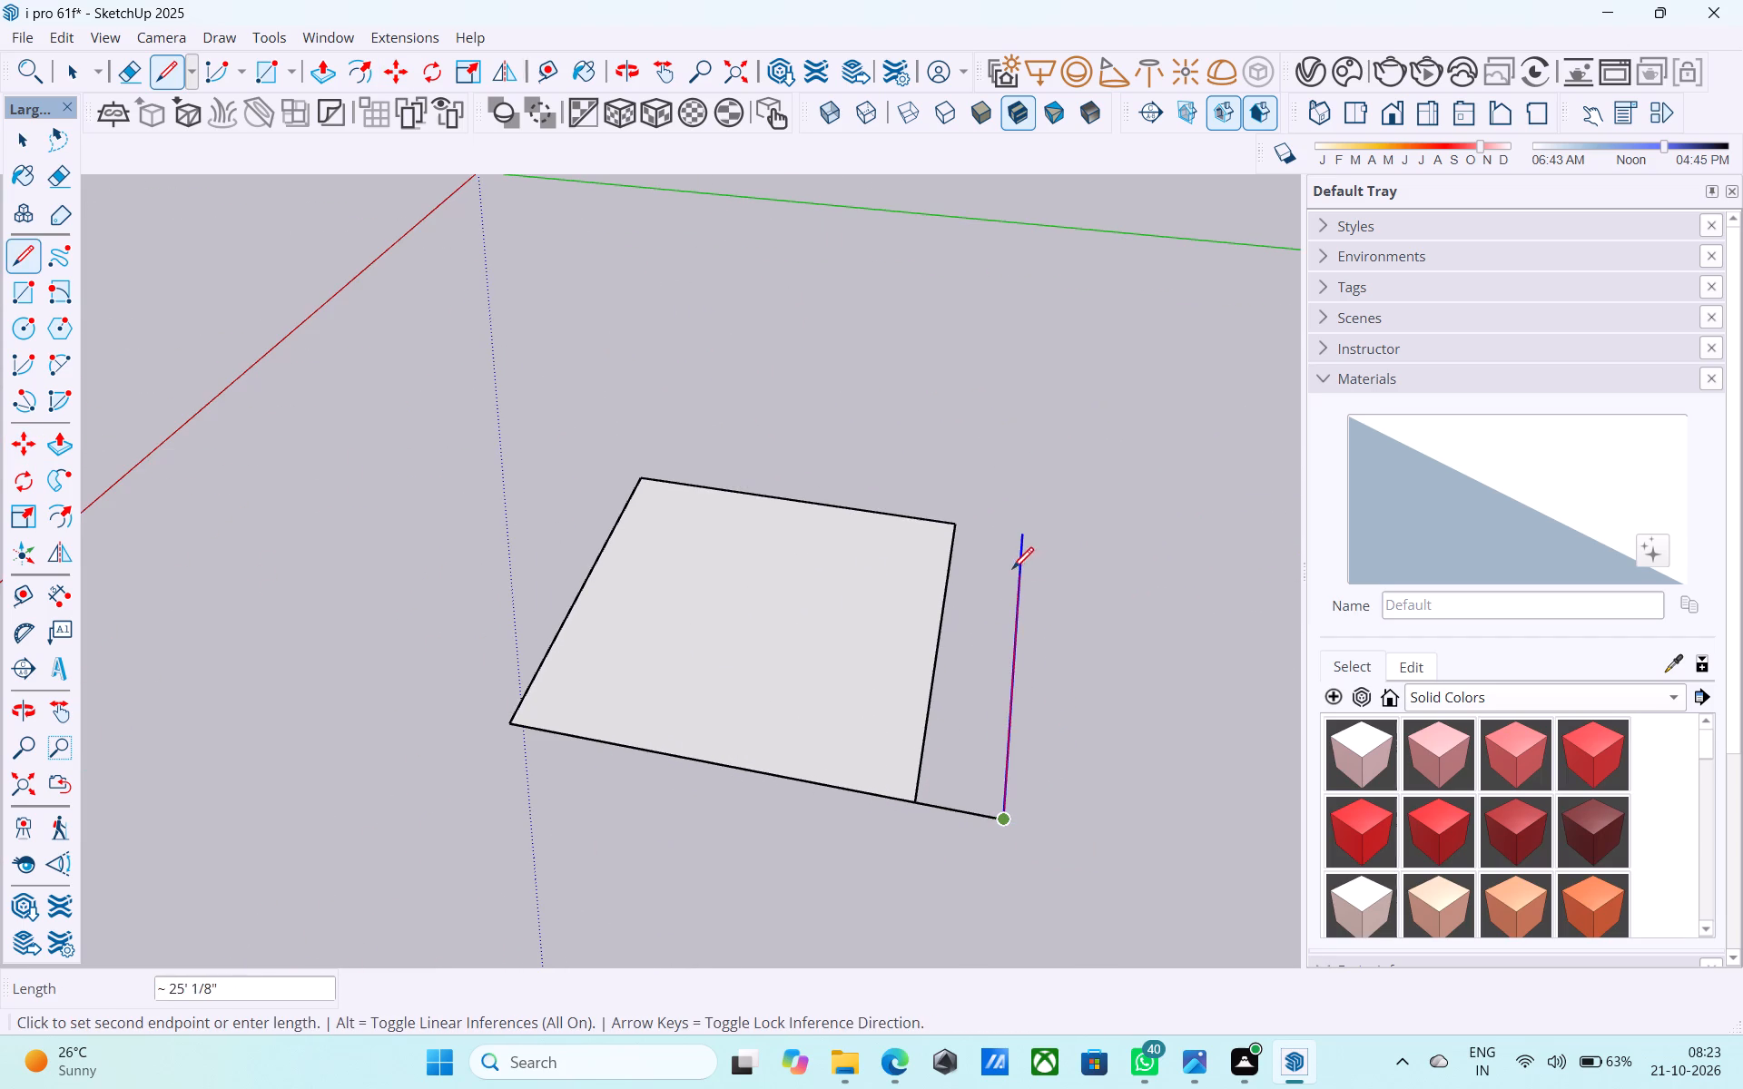
key("l")
left_click(953, 528)
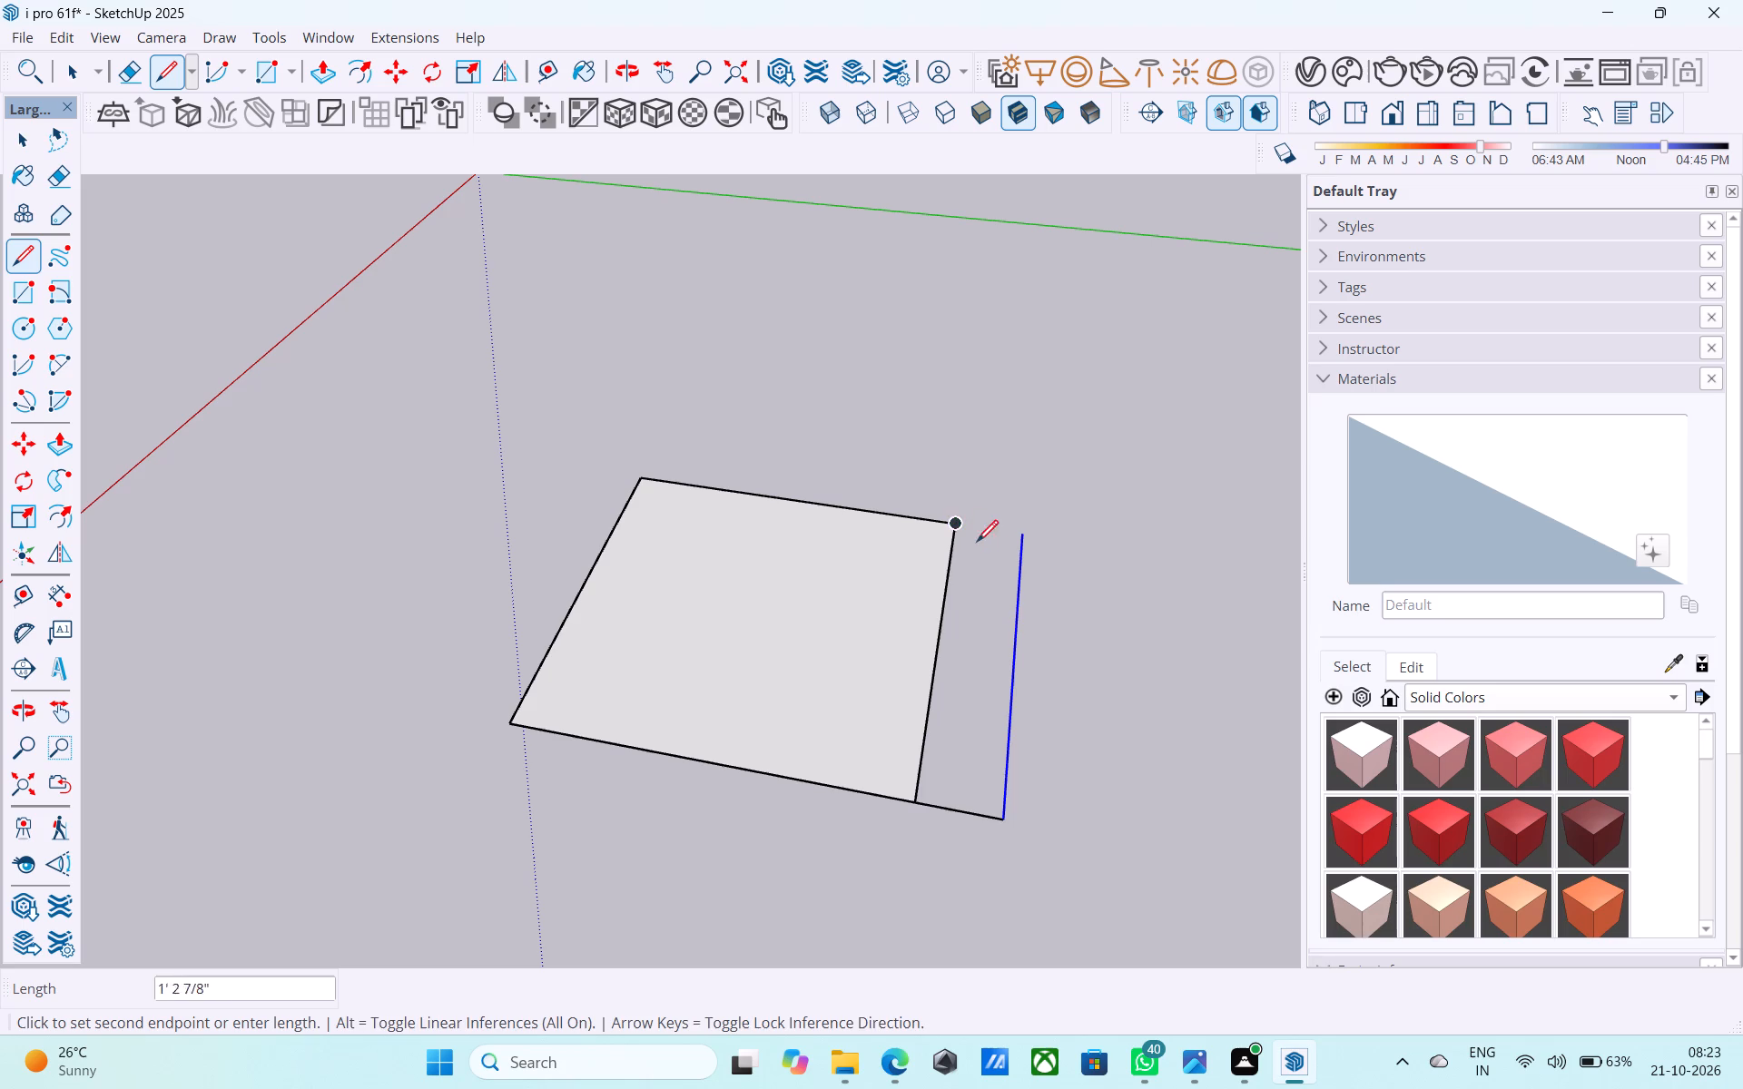
left_click(1021, 540)
key("space")
Erase the former rectangle edge between the base and the added 5' strip, merging them into one face.
key("e")
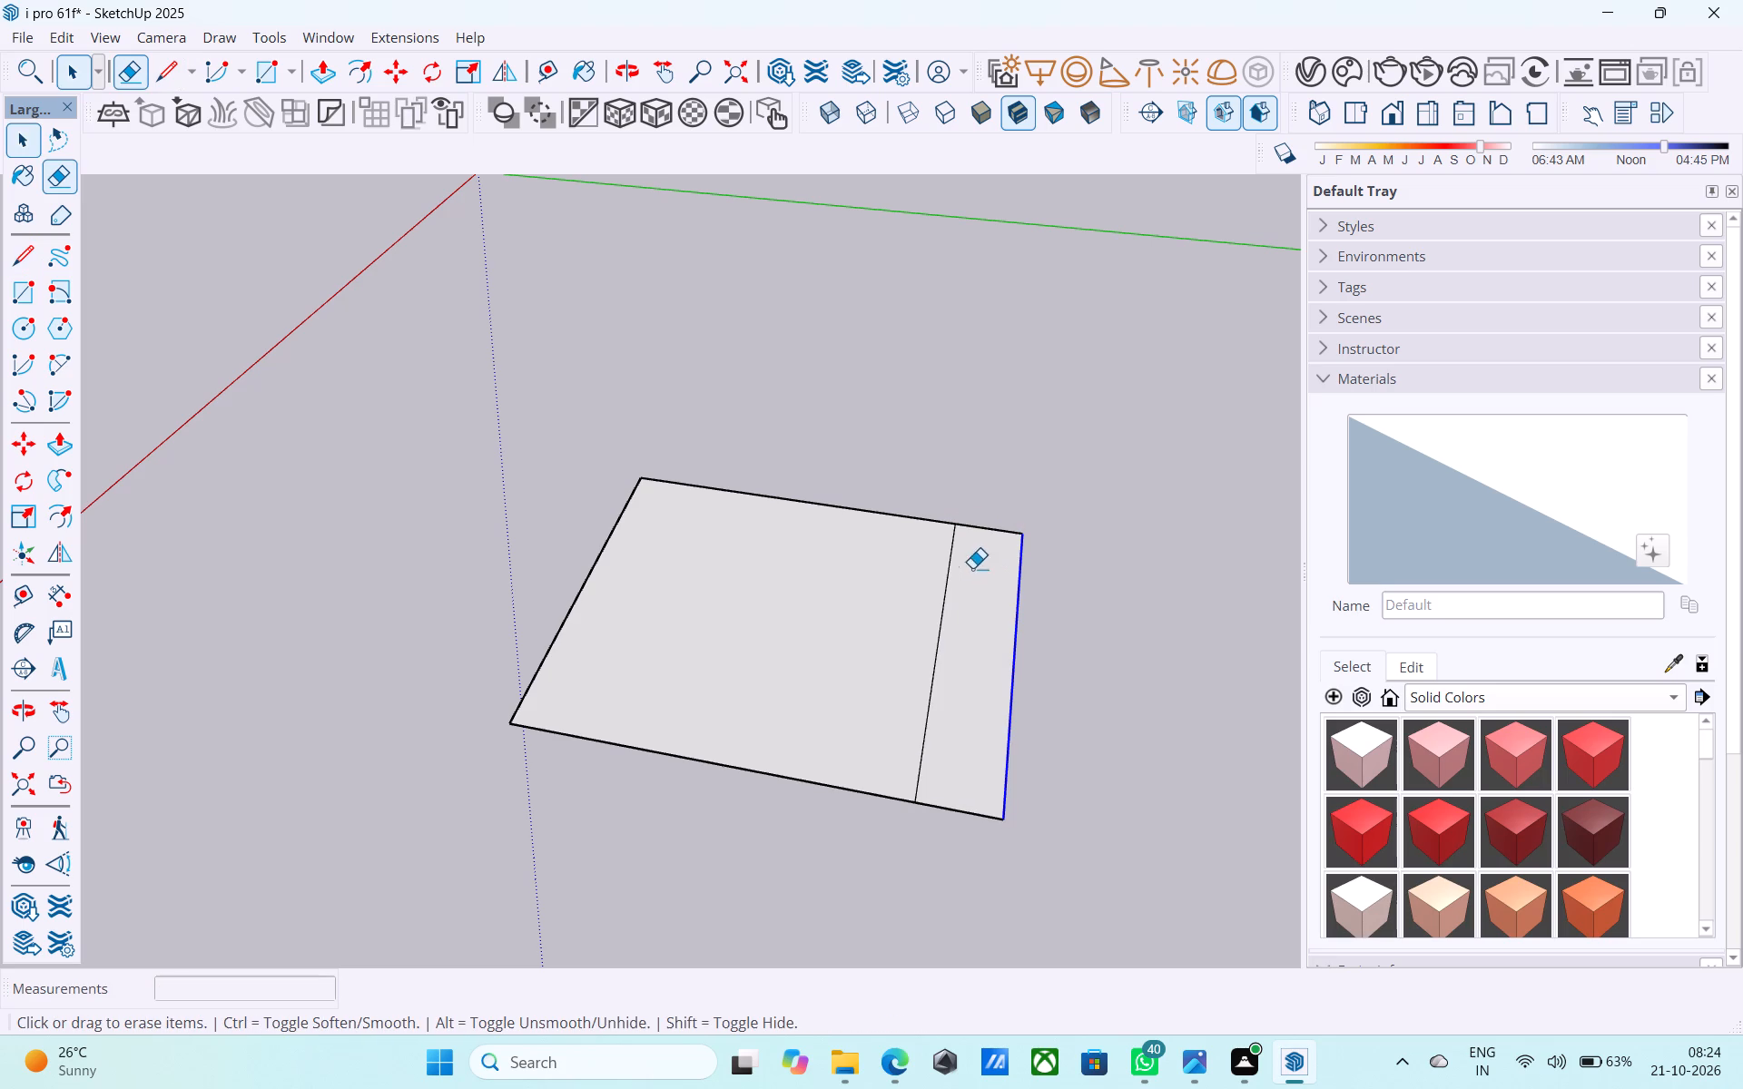
left_click_drag(951, 583, 930, 579)
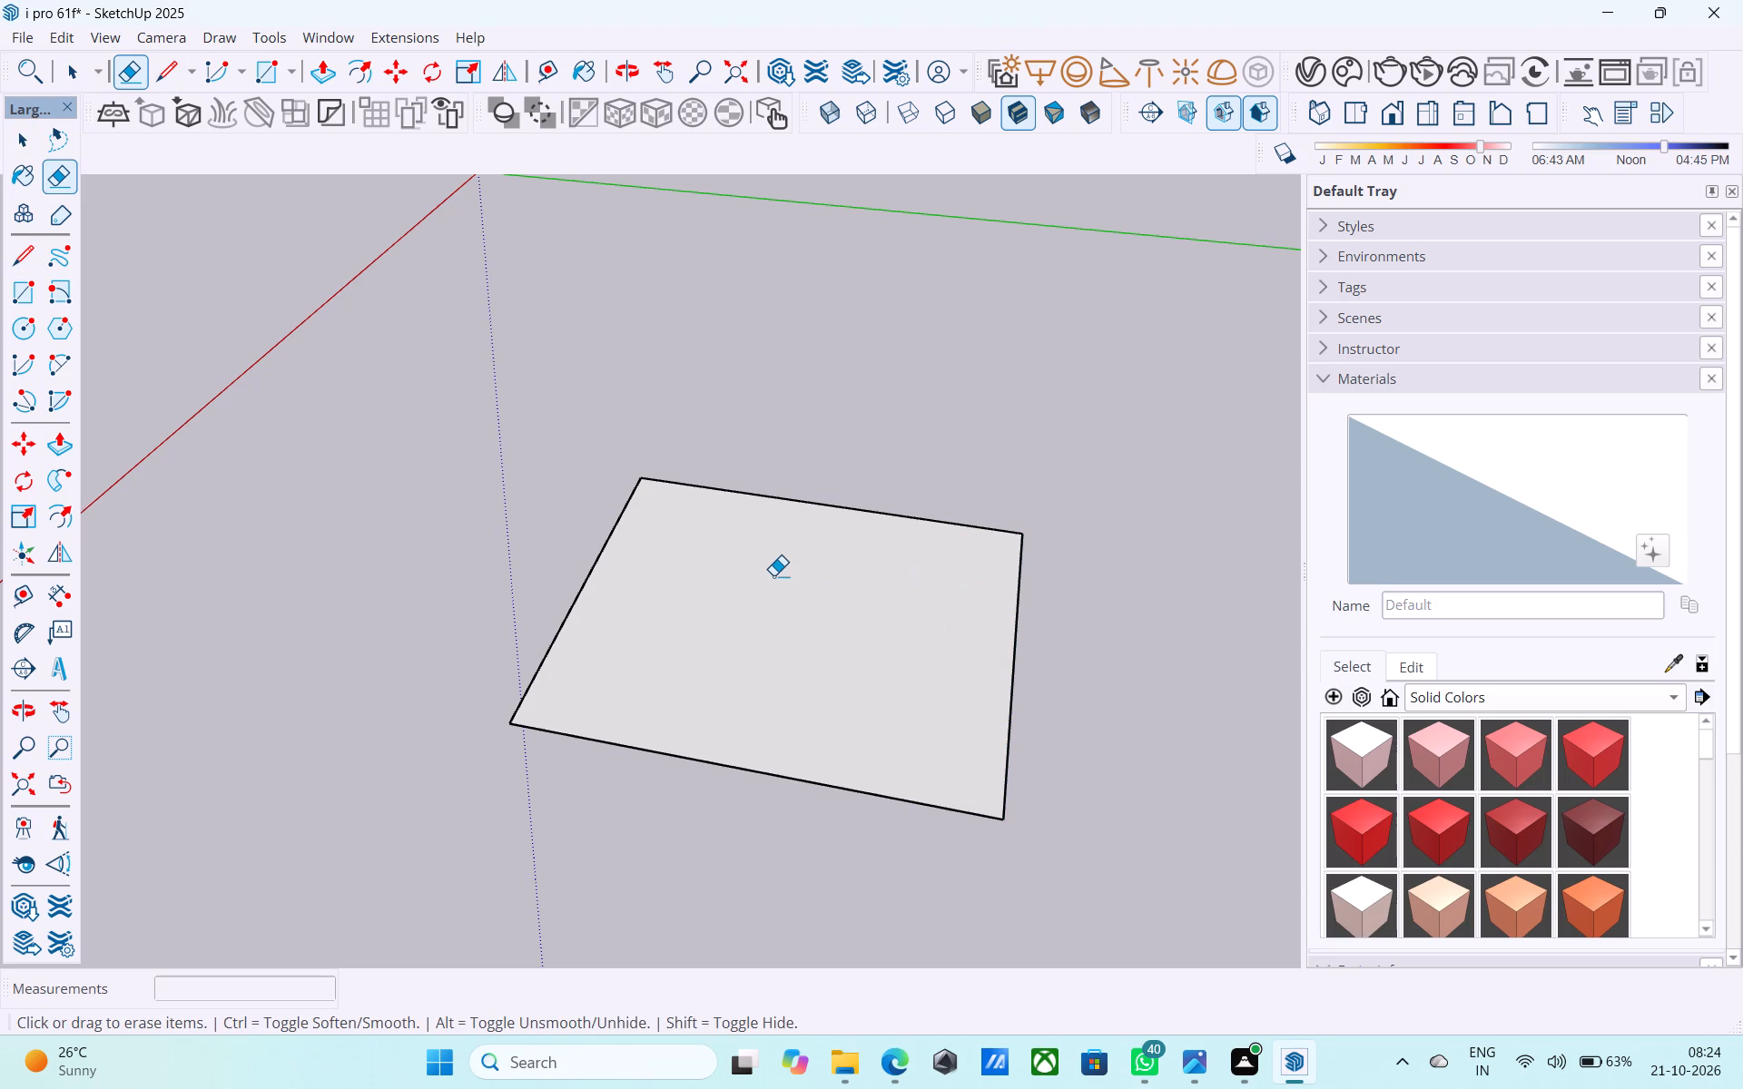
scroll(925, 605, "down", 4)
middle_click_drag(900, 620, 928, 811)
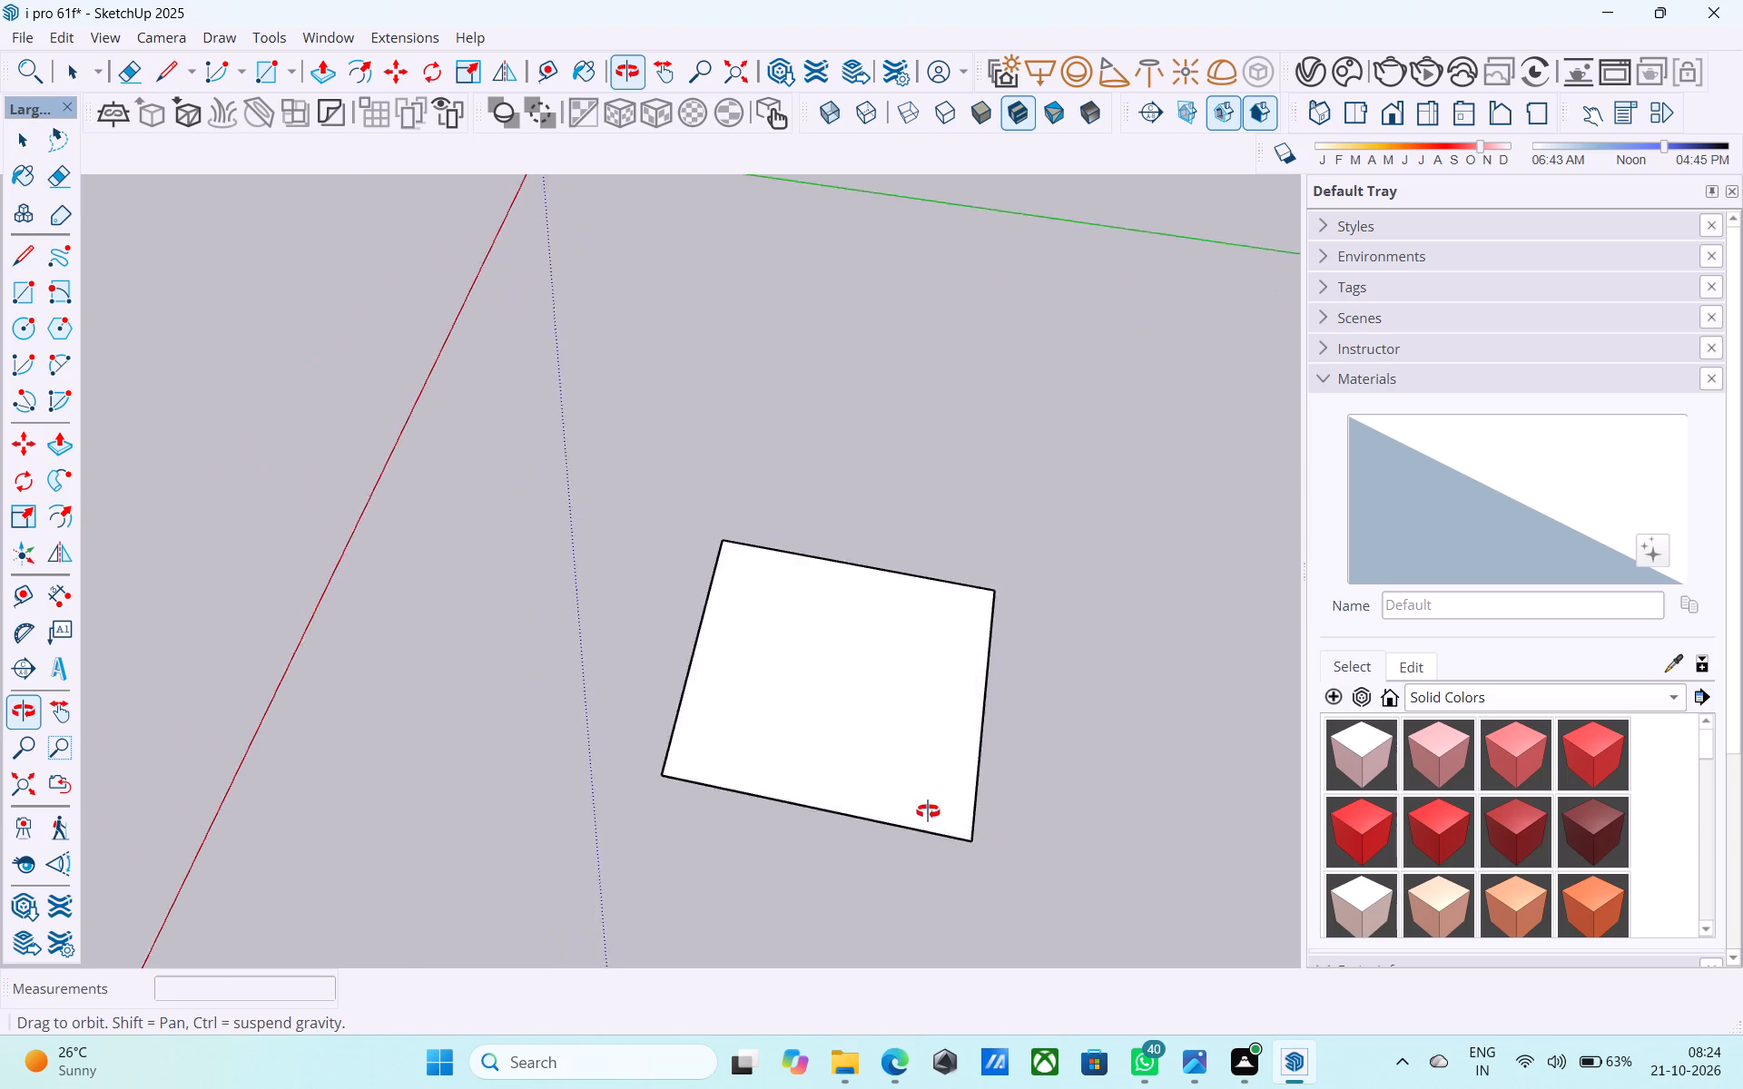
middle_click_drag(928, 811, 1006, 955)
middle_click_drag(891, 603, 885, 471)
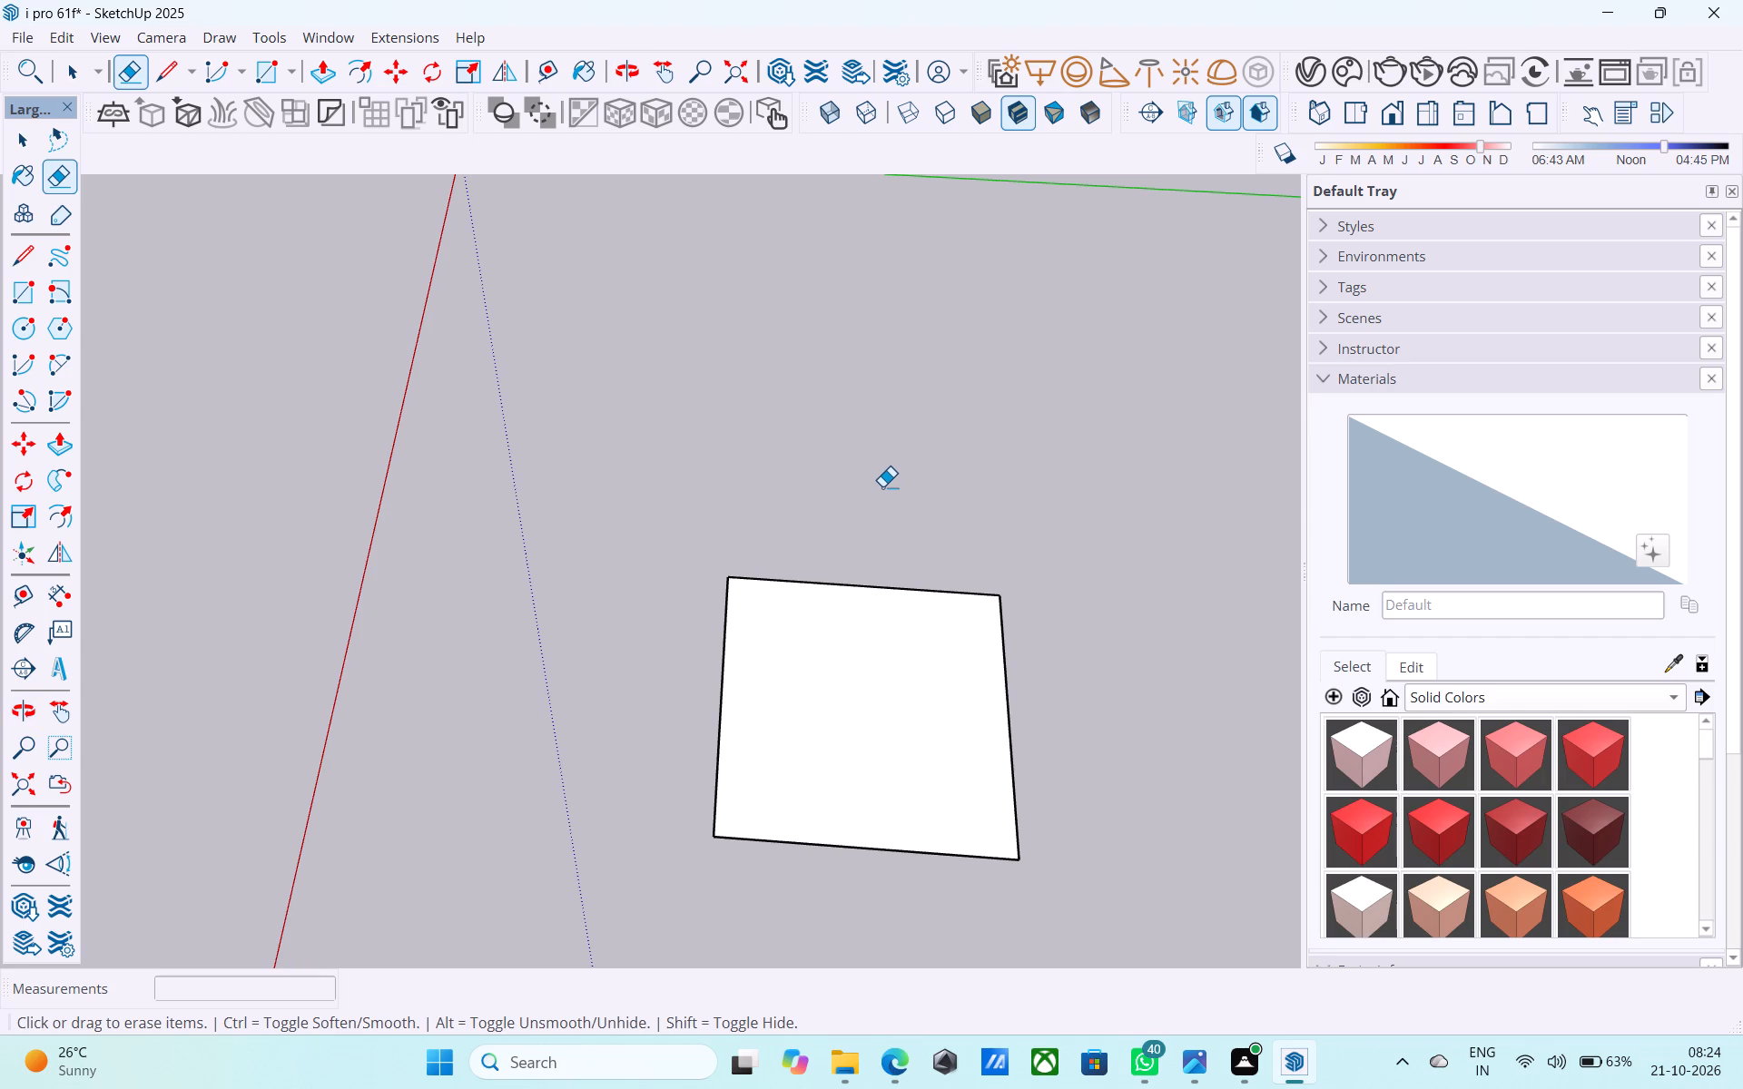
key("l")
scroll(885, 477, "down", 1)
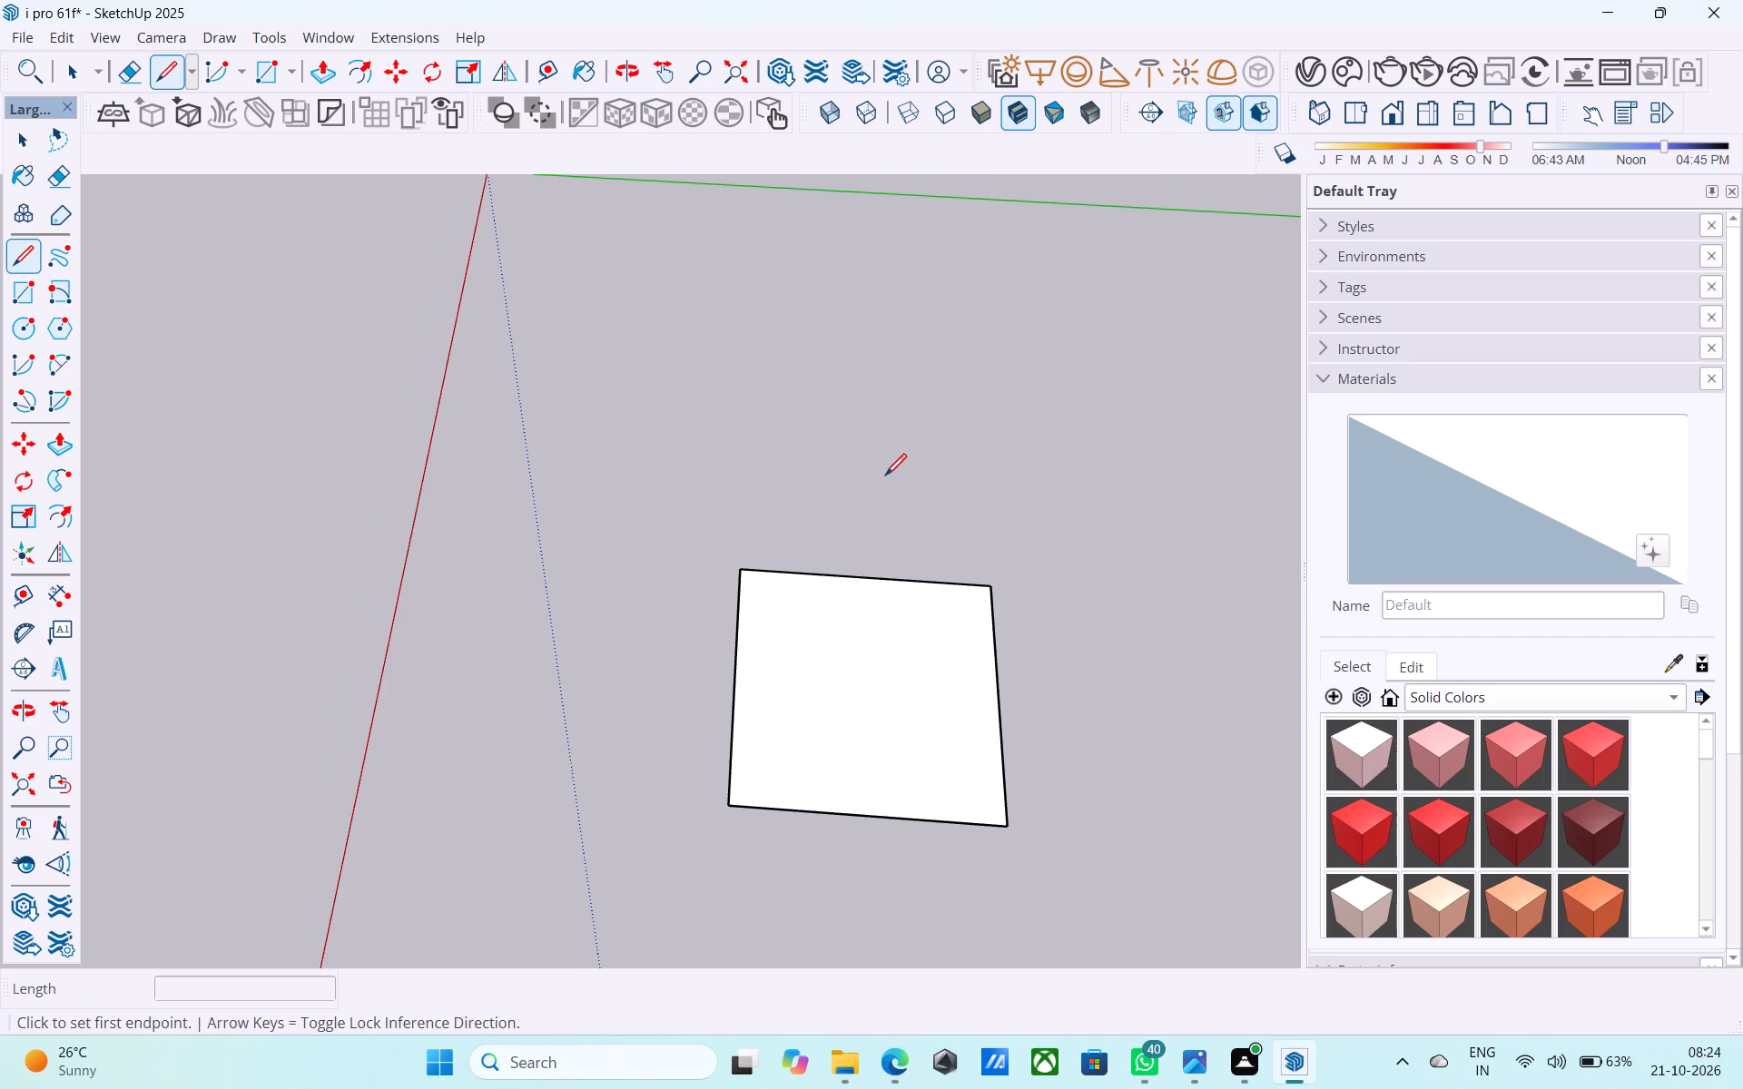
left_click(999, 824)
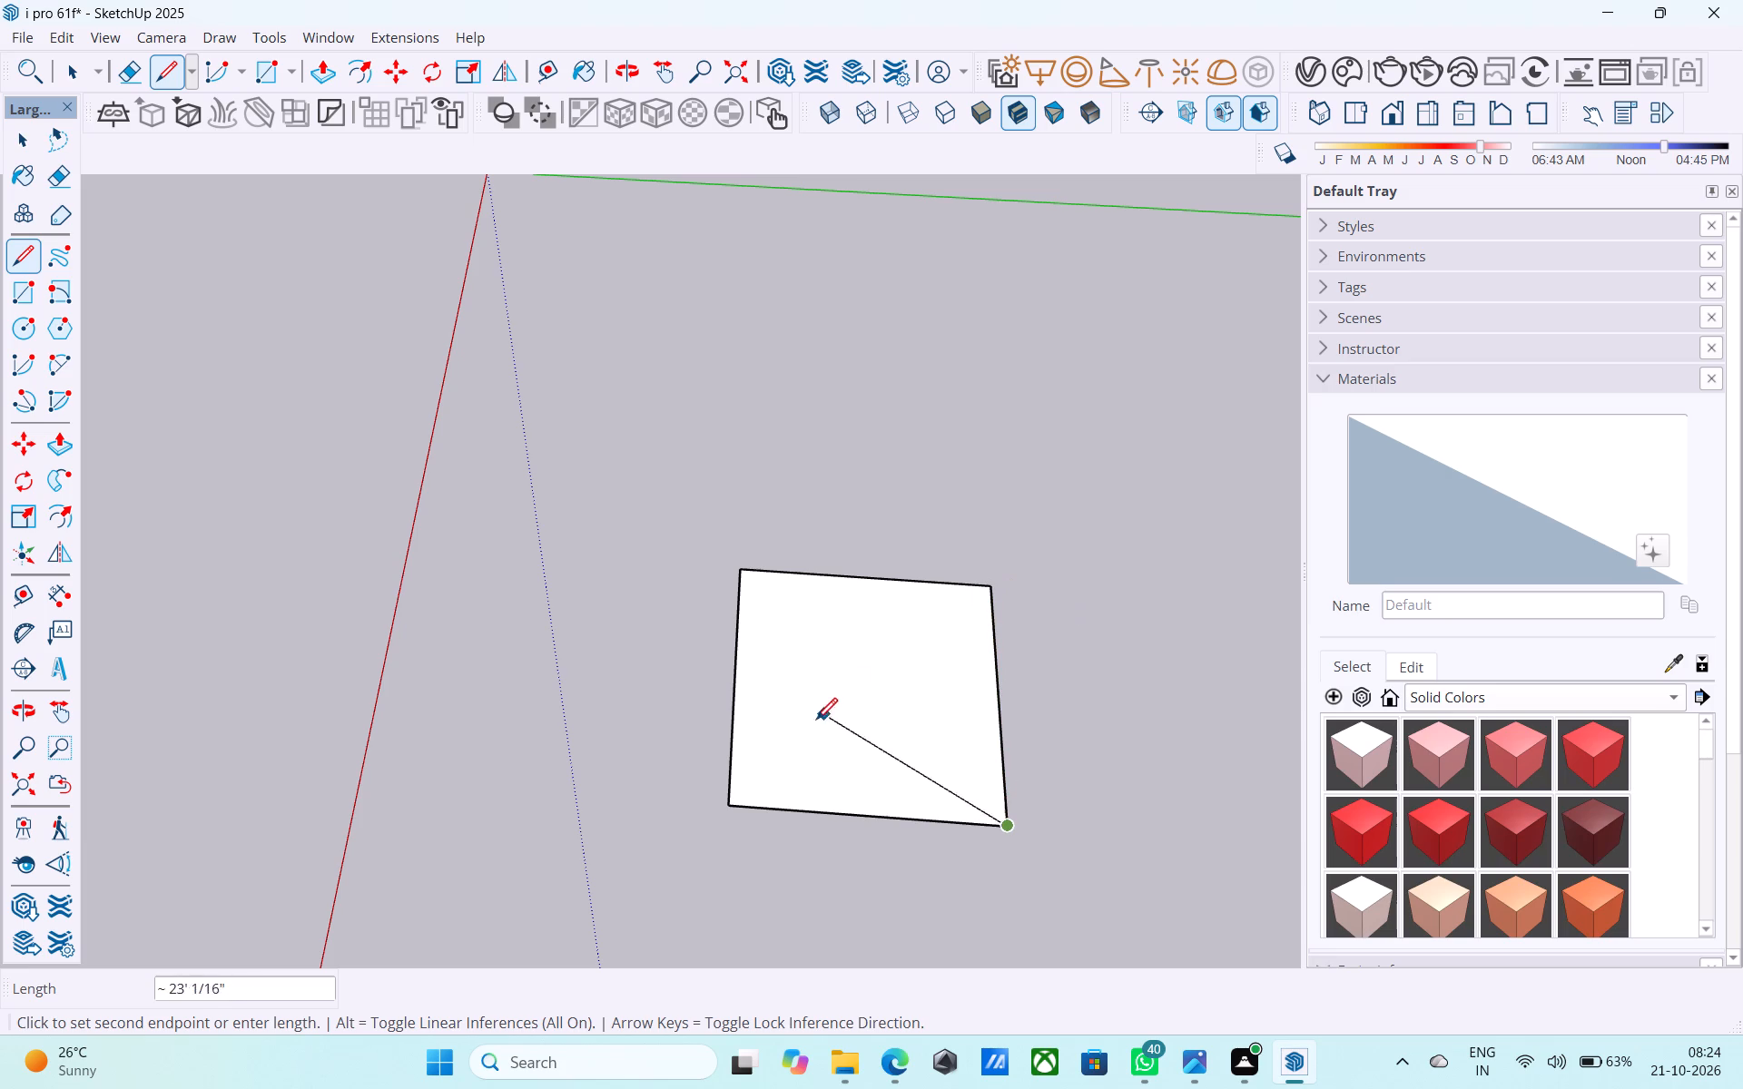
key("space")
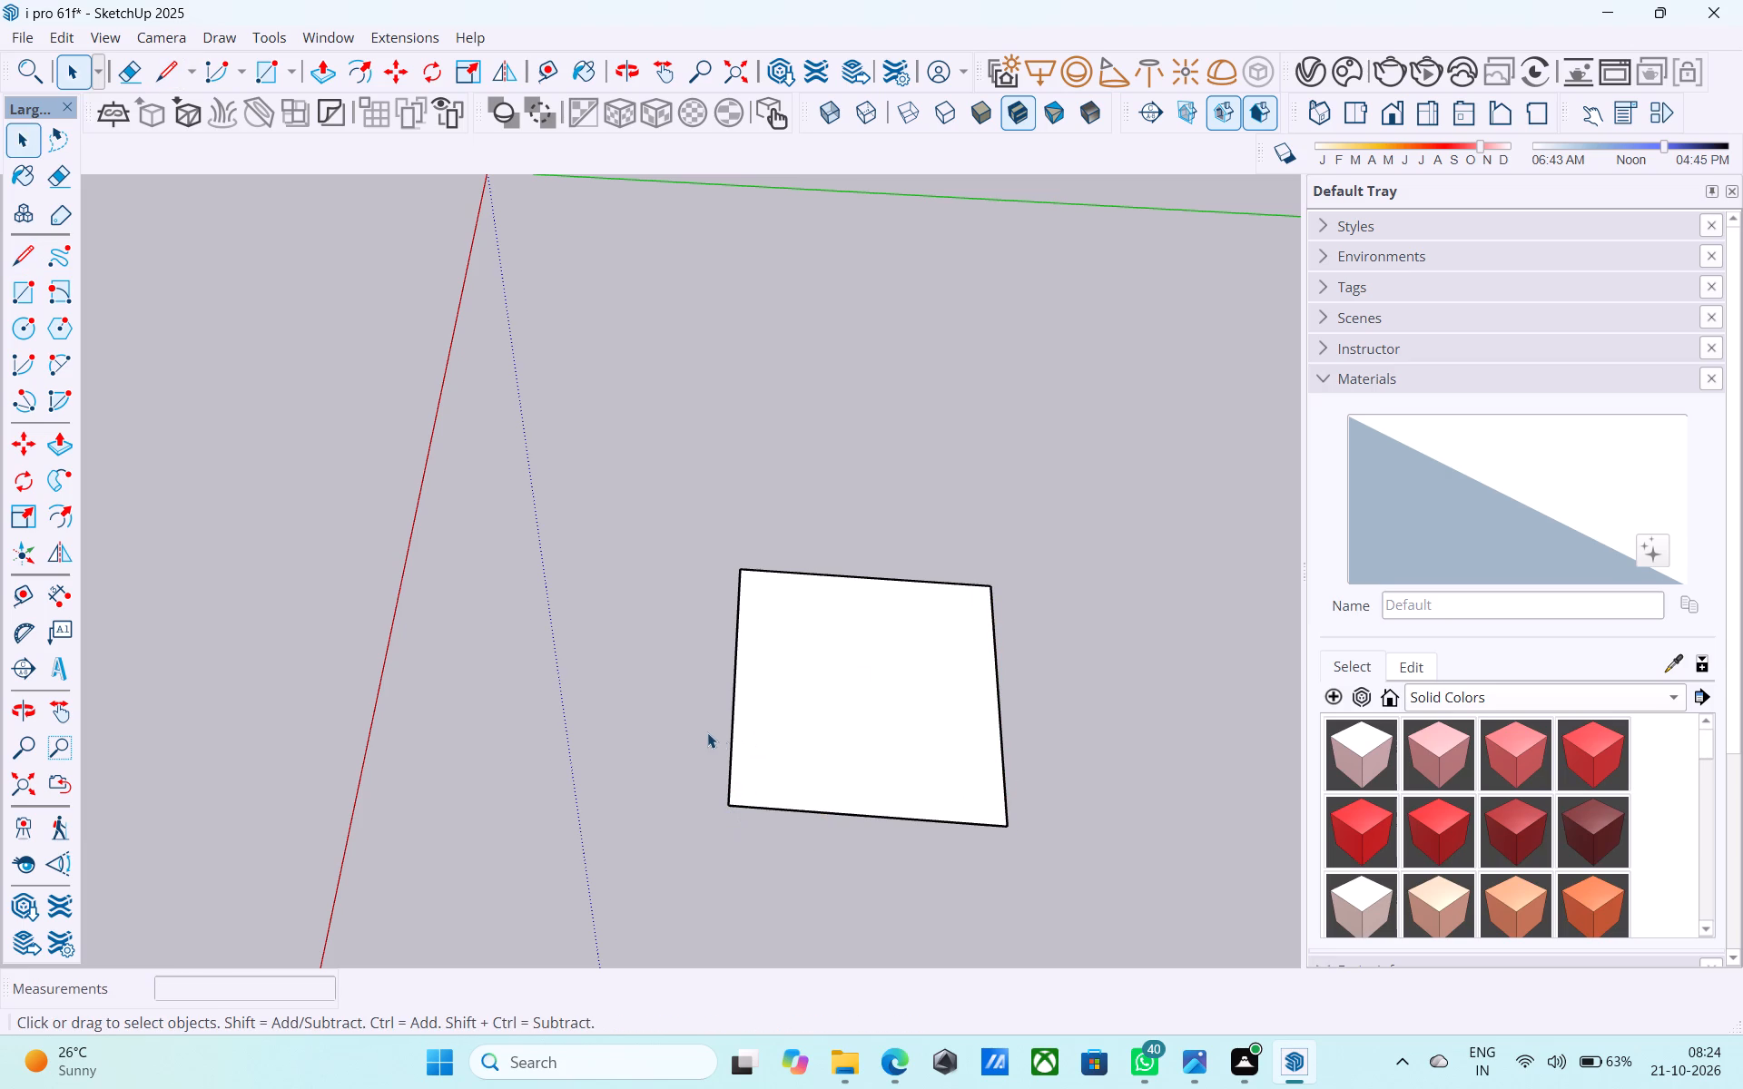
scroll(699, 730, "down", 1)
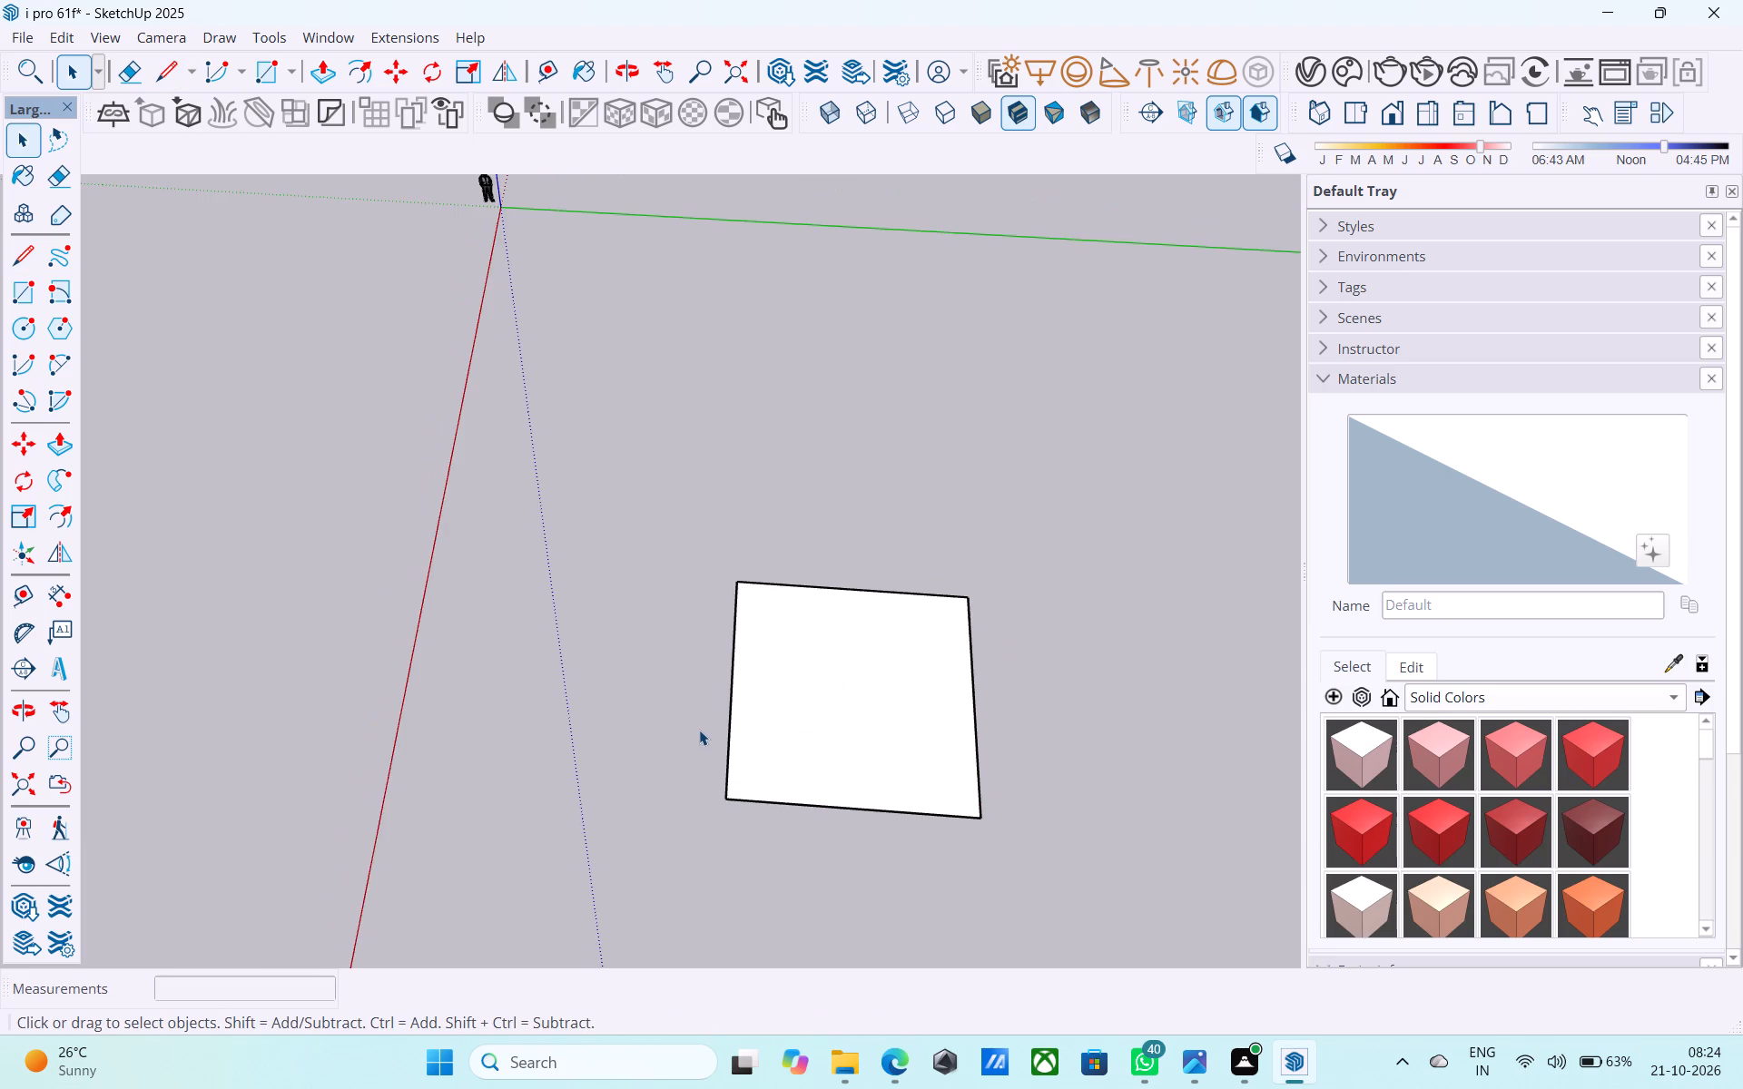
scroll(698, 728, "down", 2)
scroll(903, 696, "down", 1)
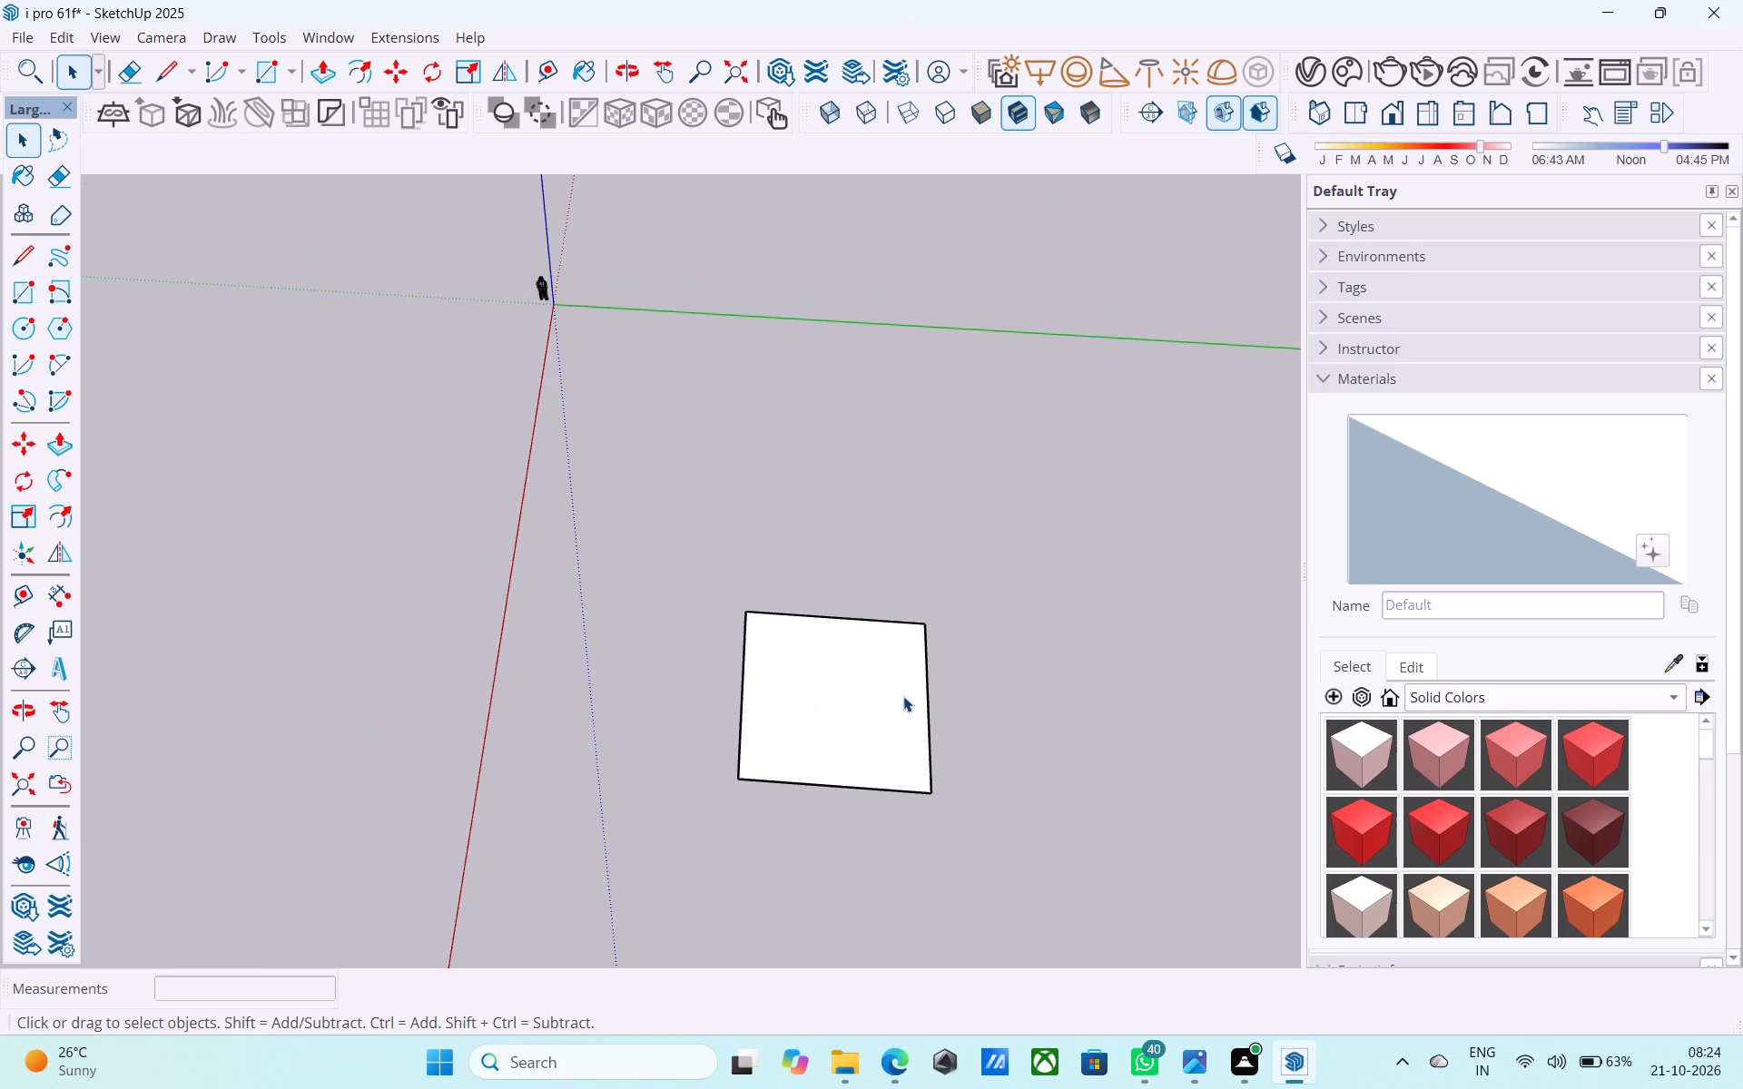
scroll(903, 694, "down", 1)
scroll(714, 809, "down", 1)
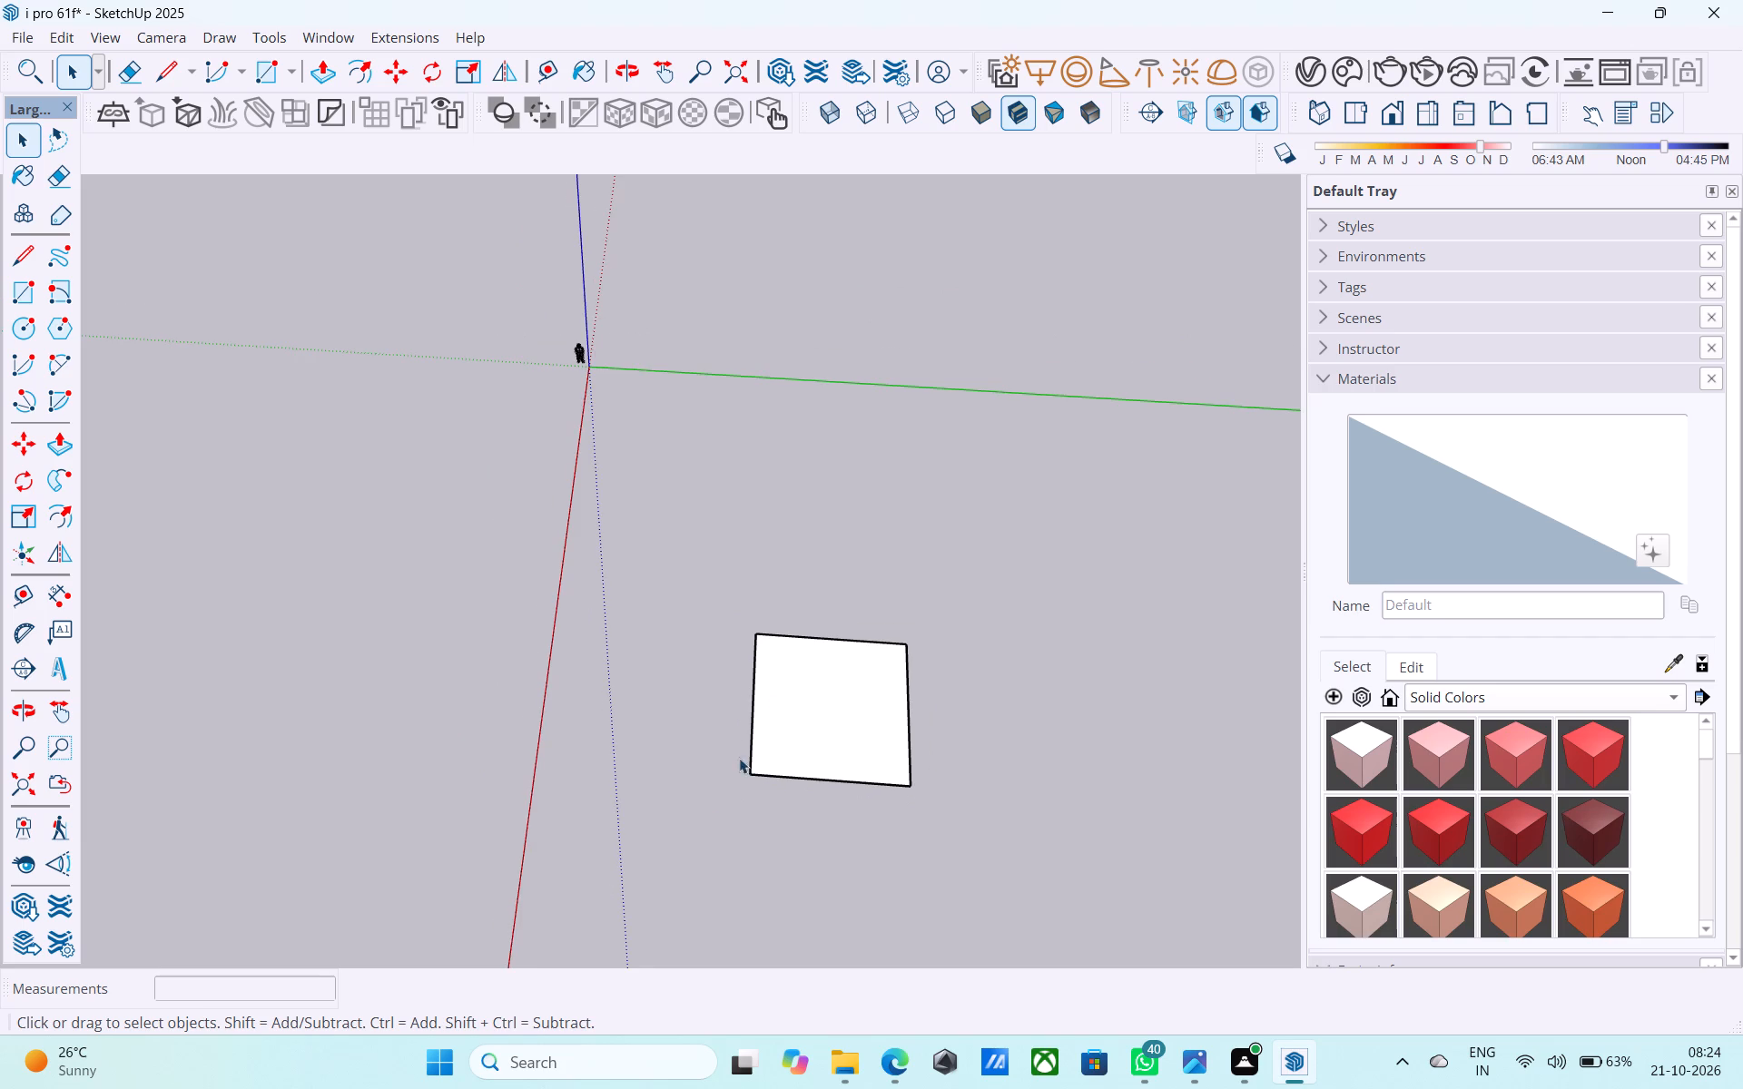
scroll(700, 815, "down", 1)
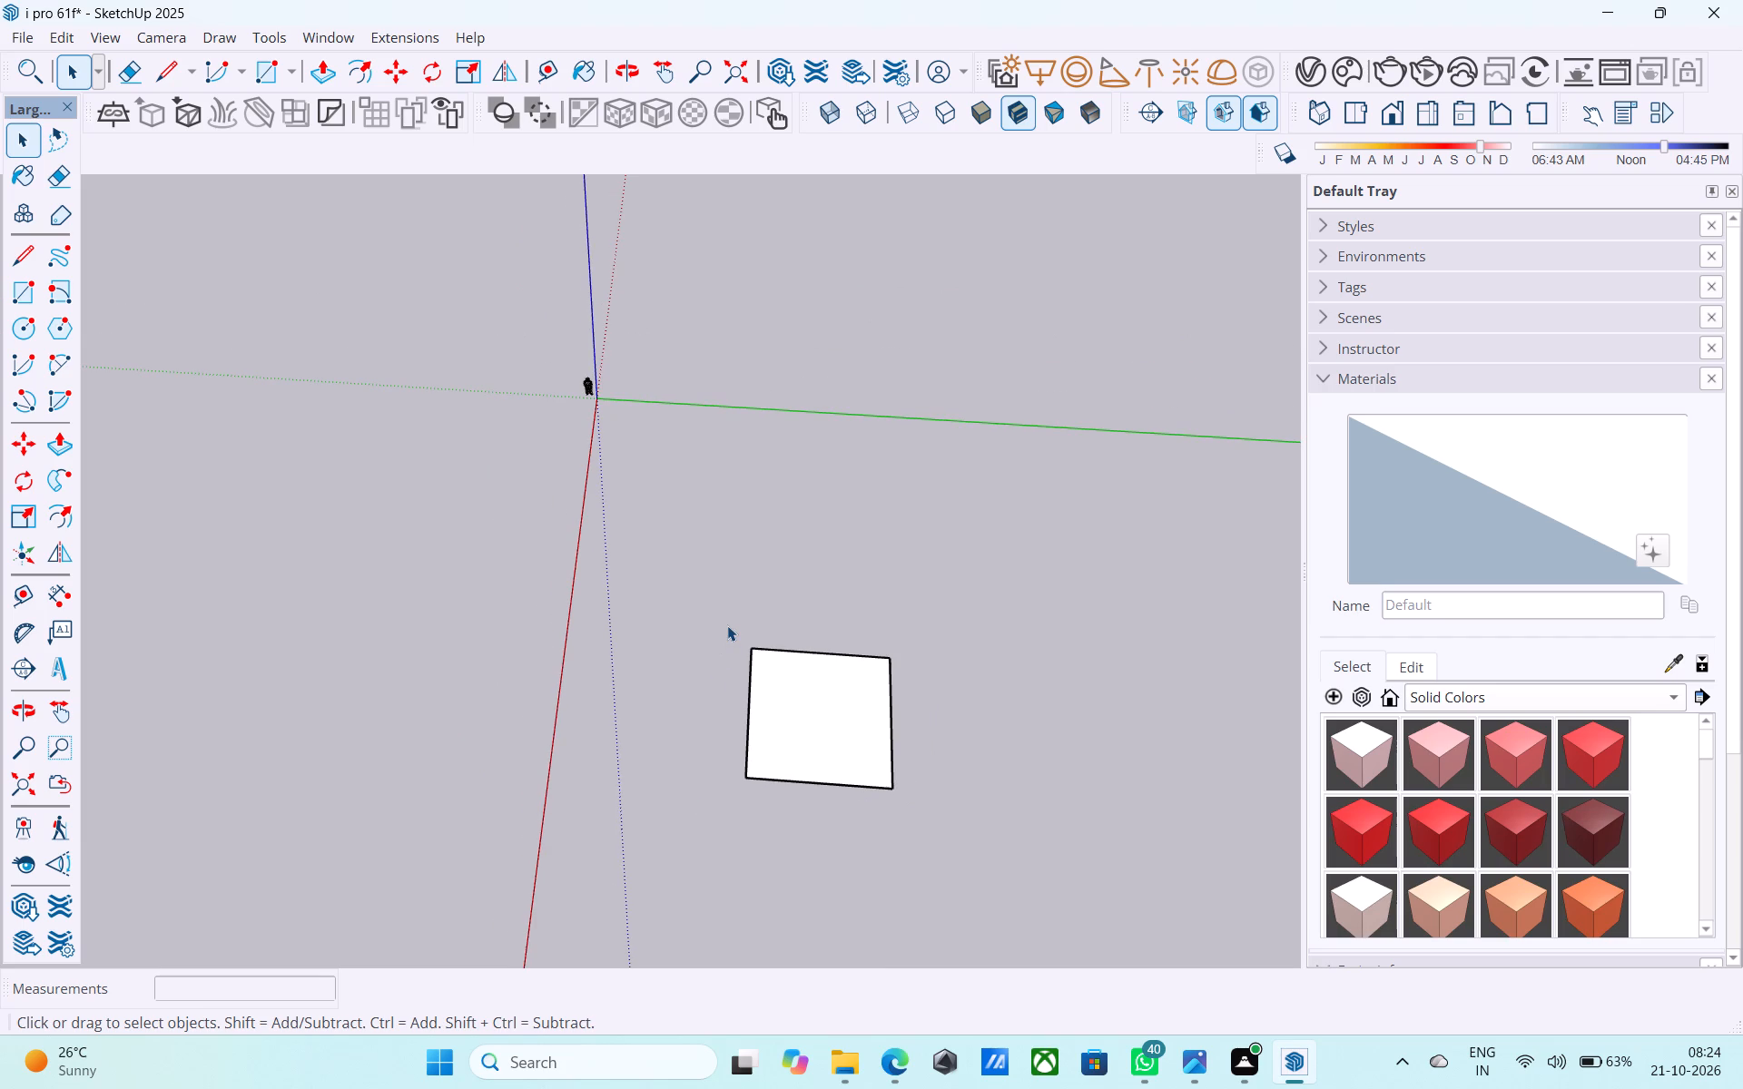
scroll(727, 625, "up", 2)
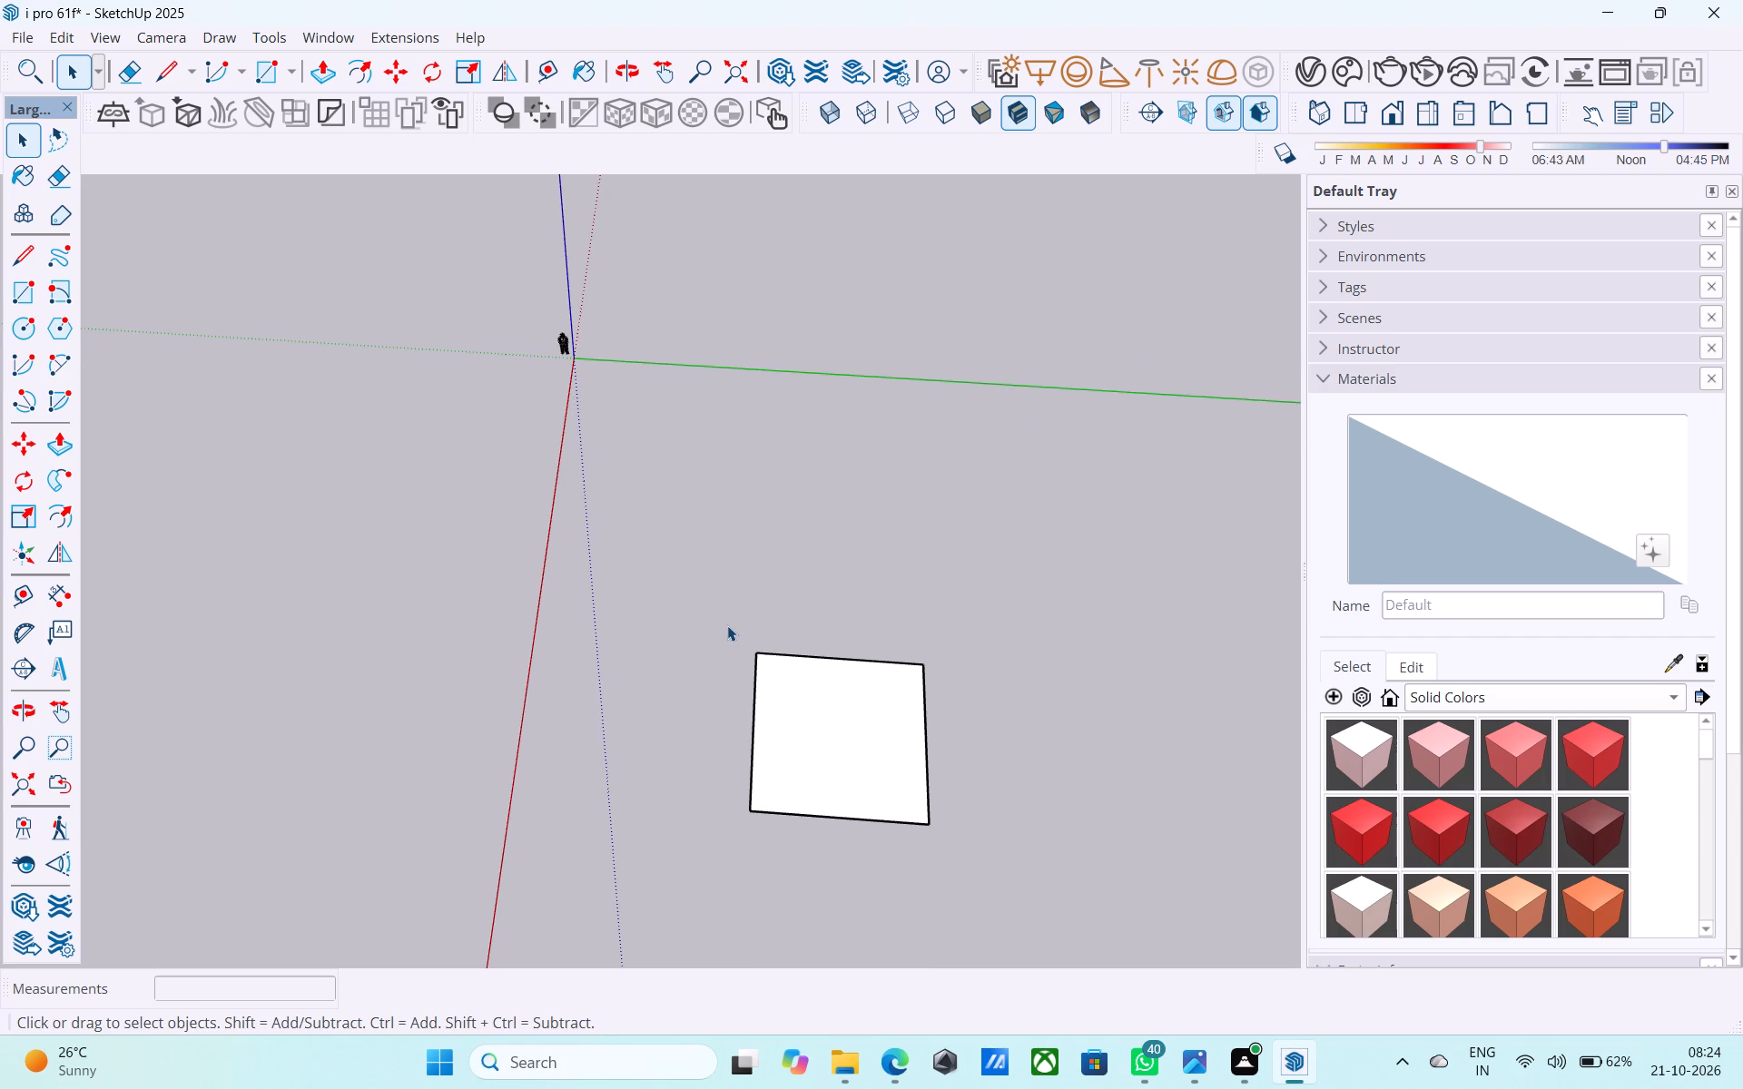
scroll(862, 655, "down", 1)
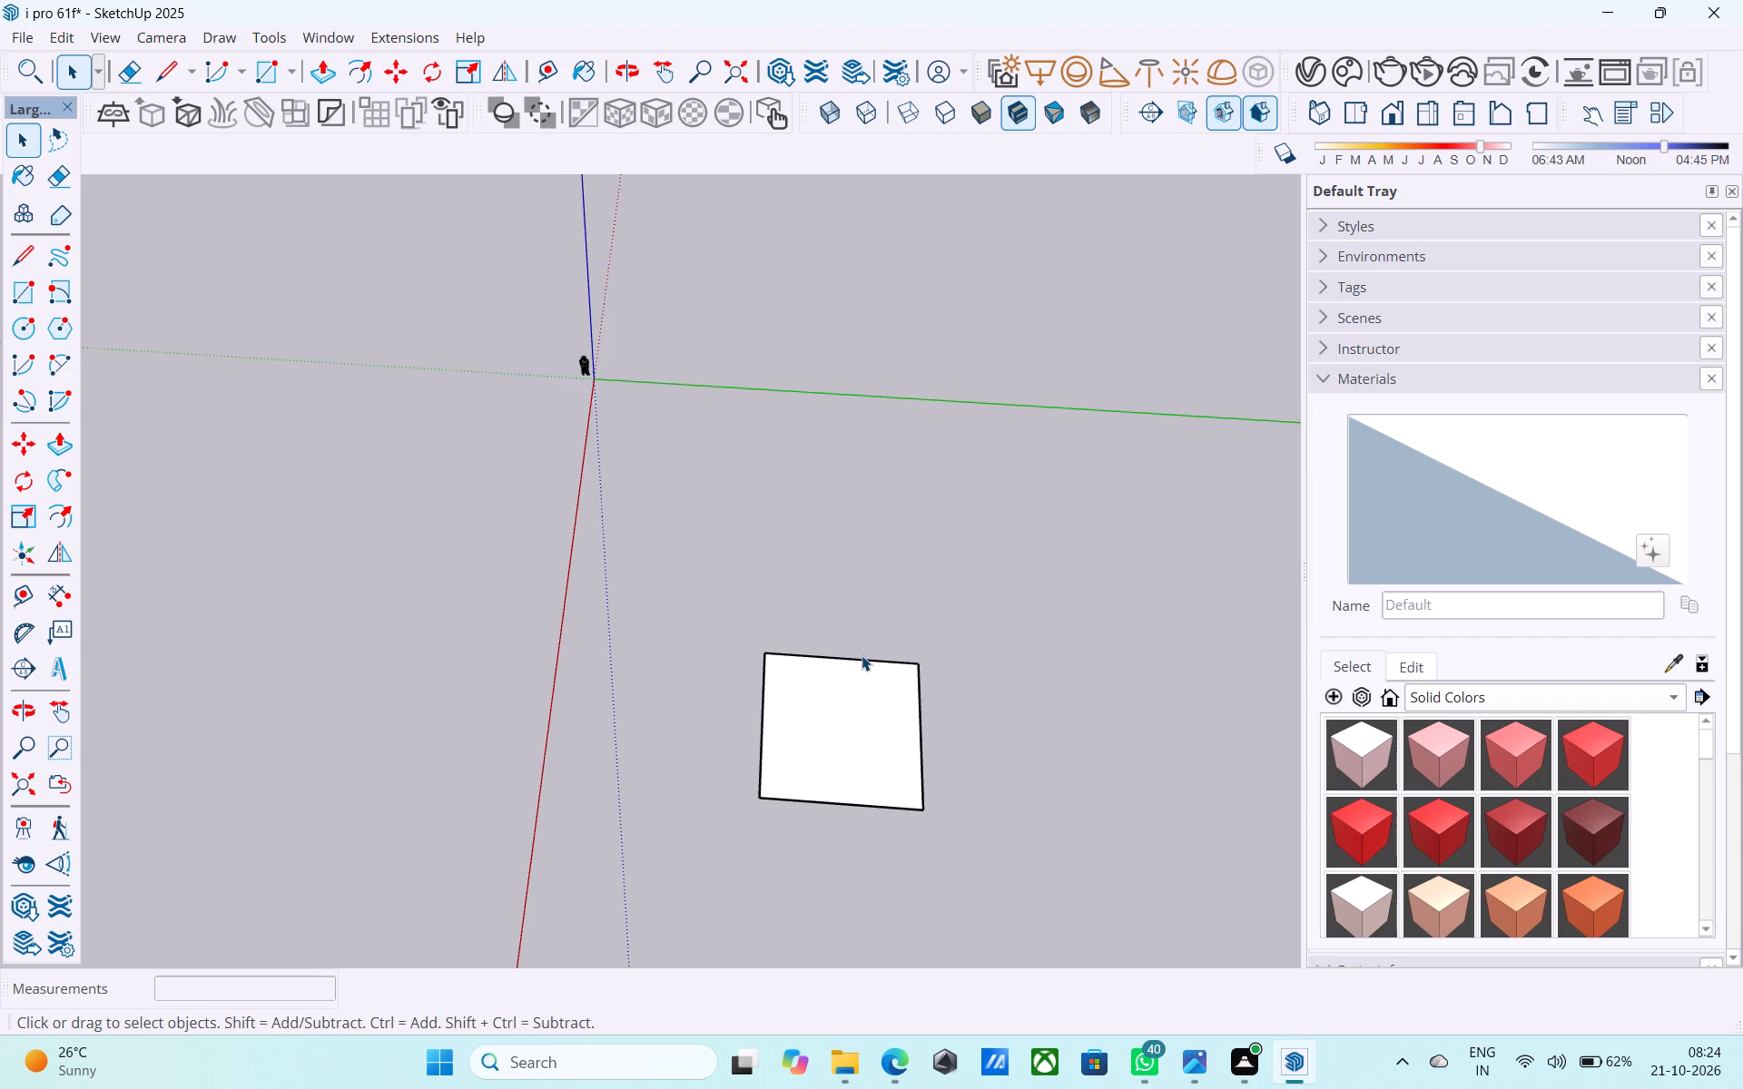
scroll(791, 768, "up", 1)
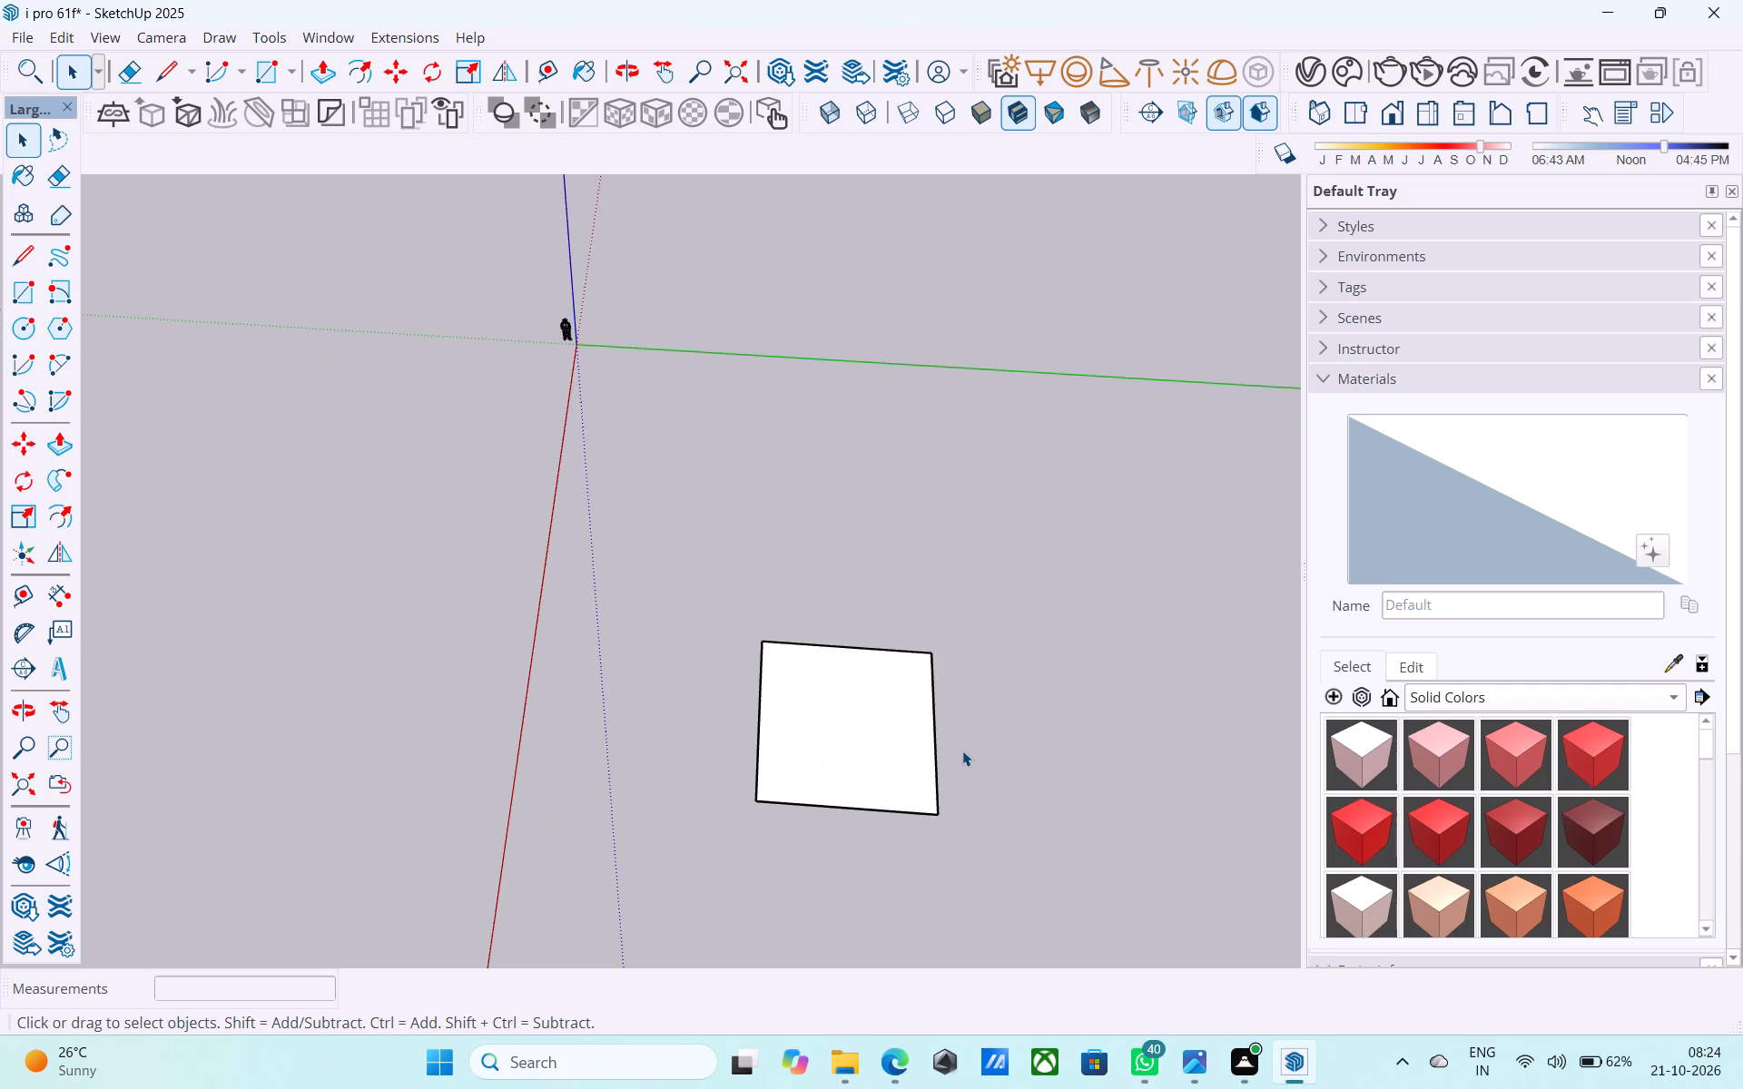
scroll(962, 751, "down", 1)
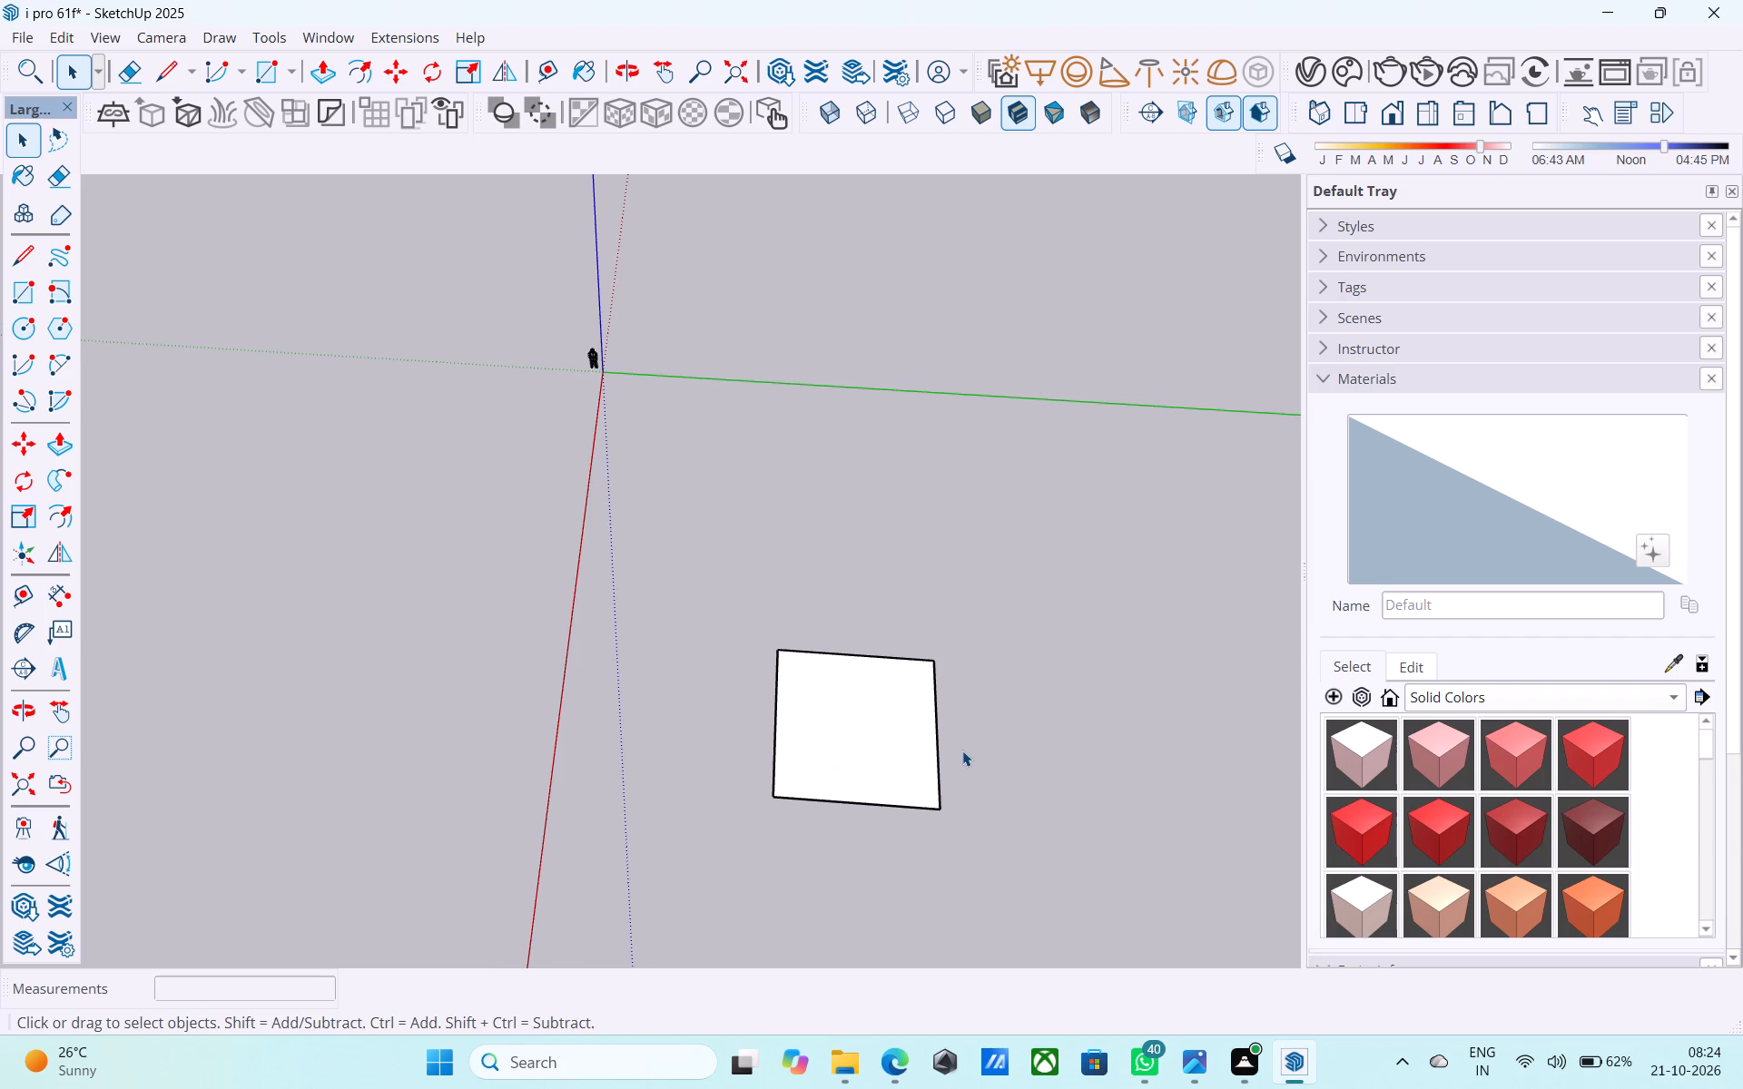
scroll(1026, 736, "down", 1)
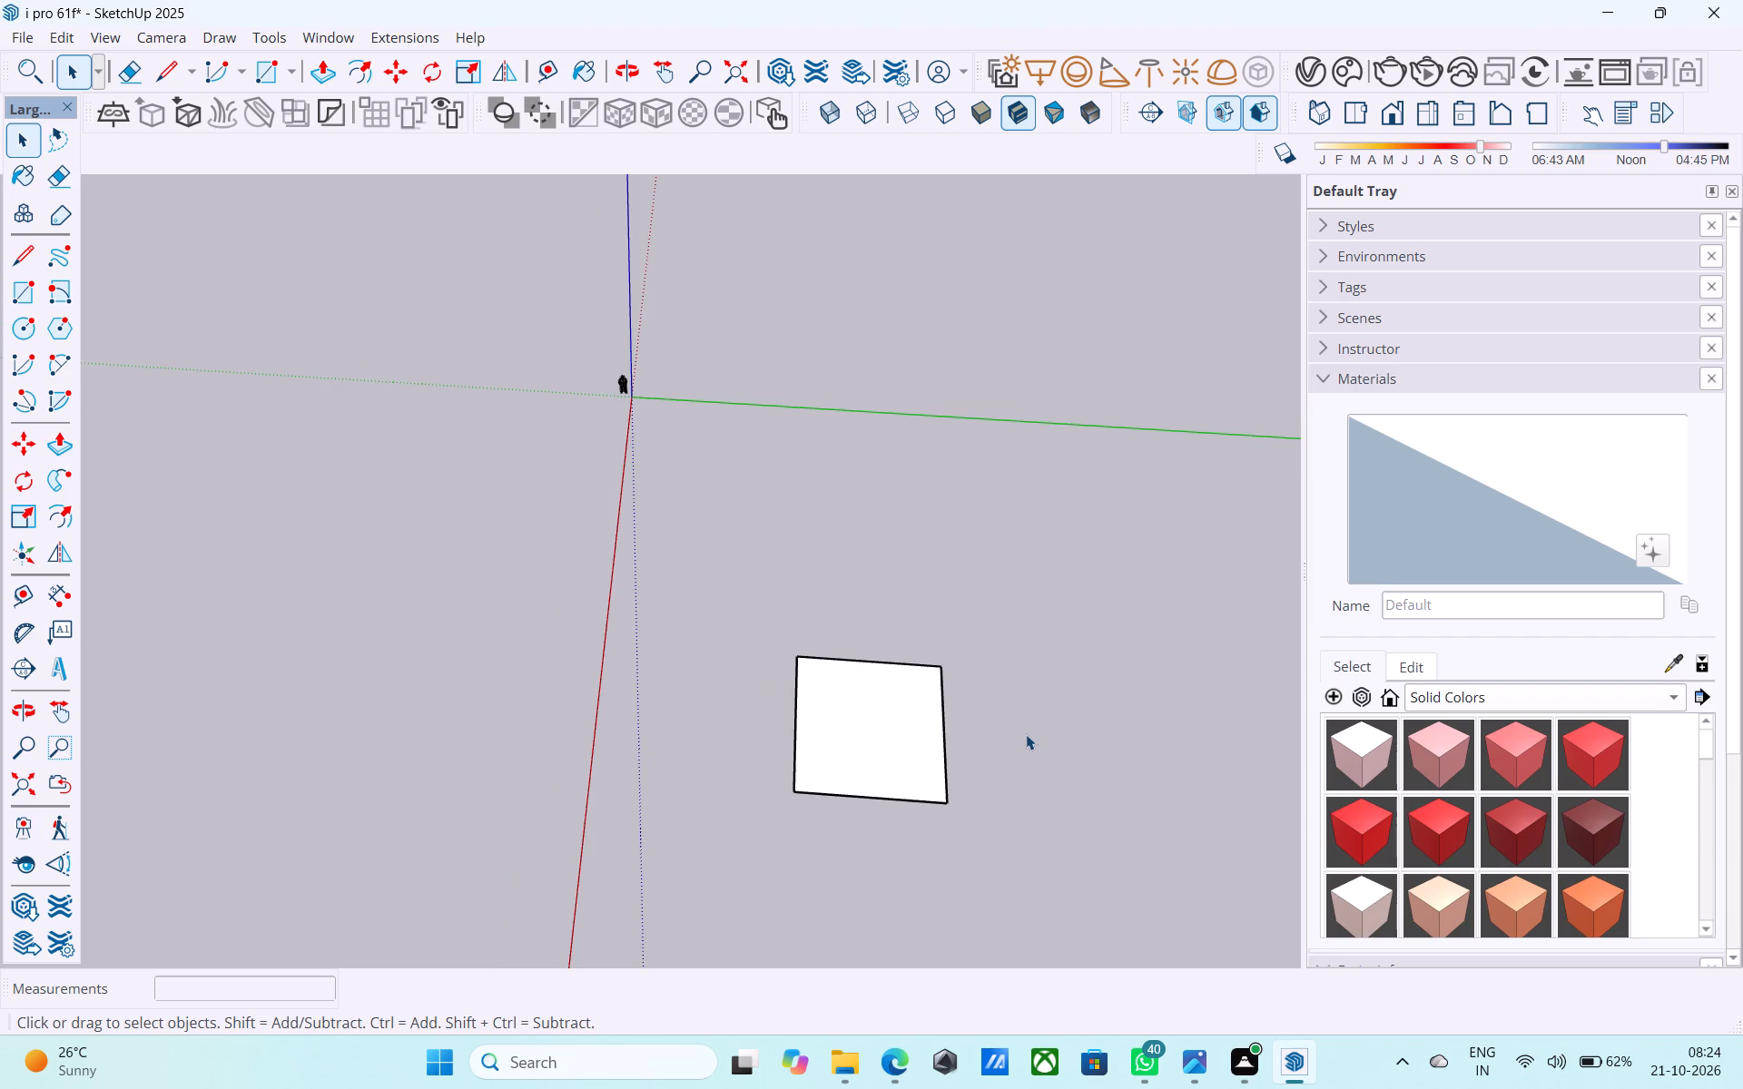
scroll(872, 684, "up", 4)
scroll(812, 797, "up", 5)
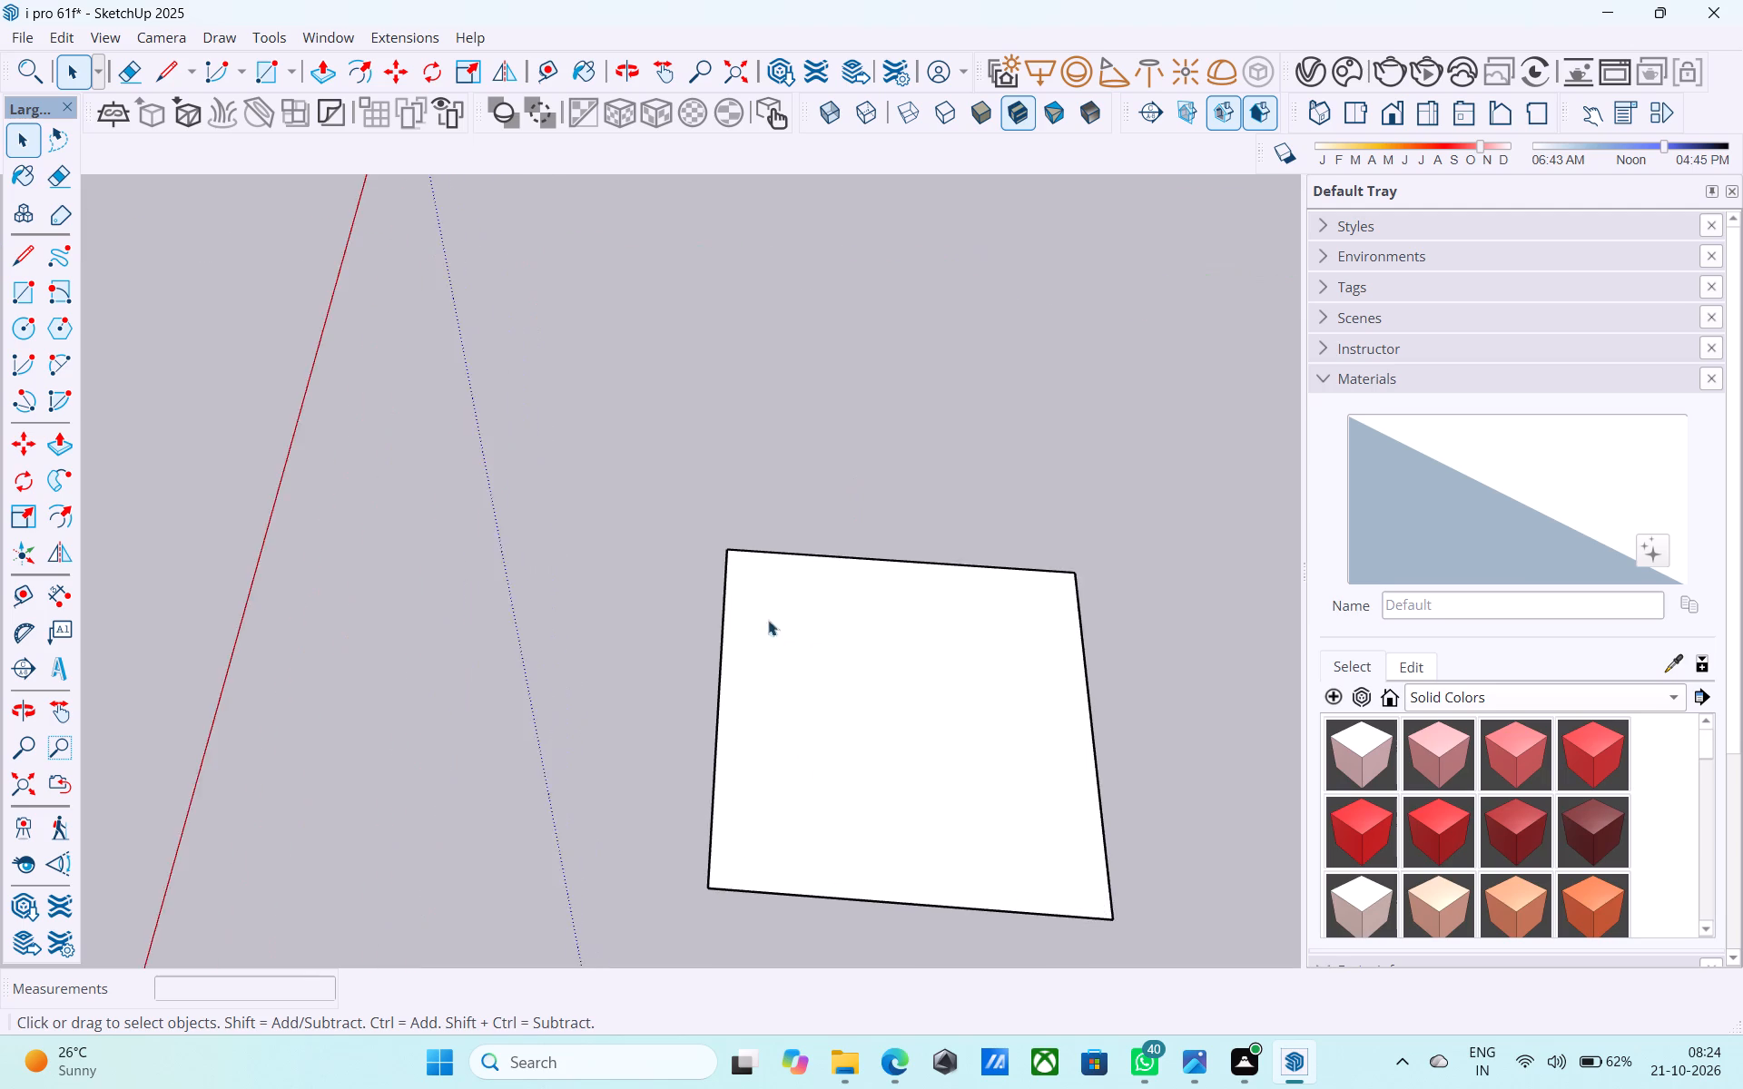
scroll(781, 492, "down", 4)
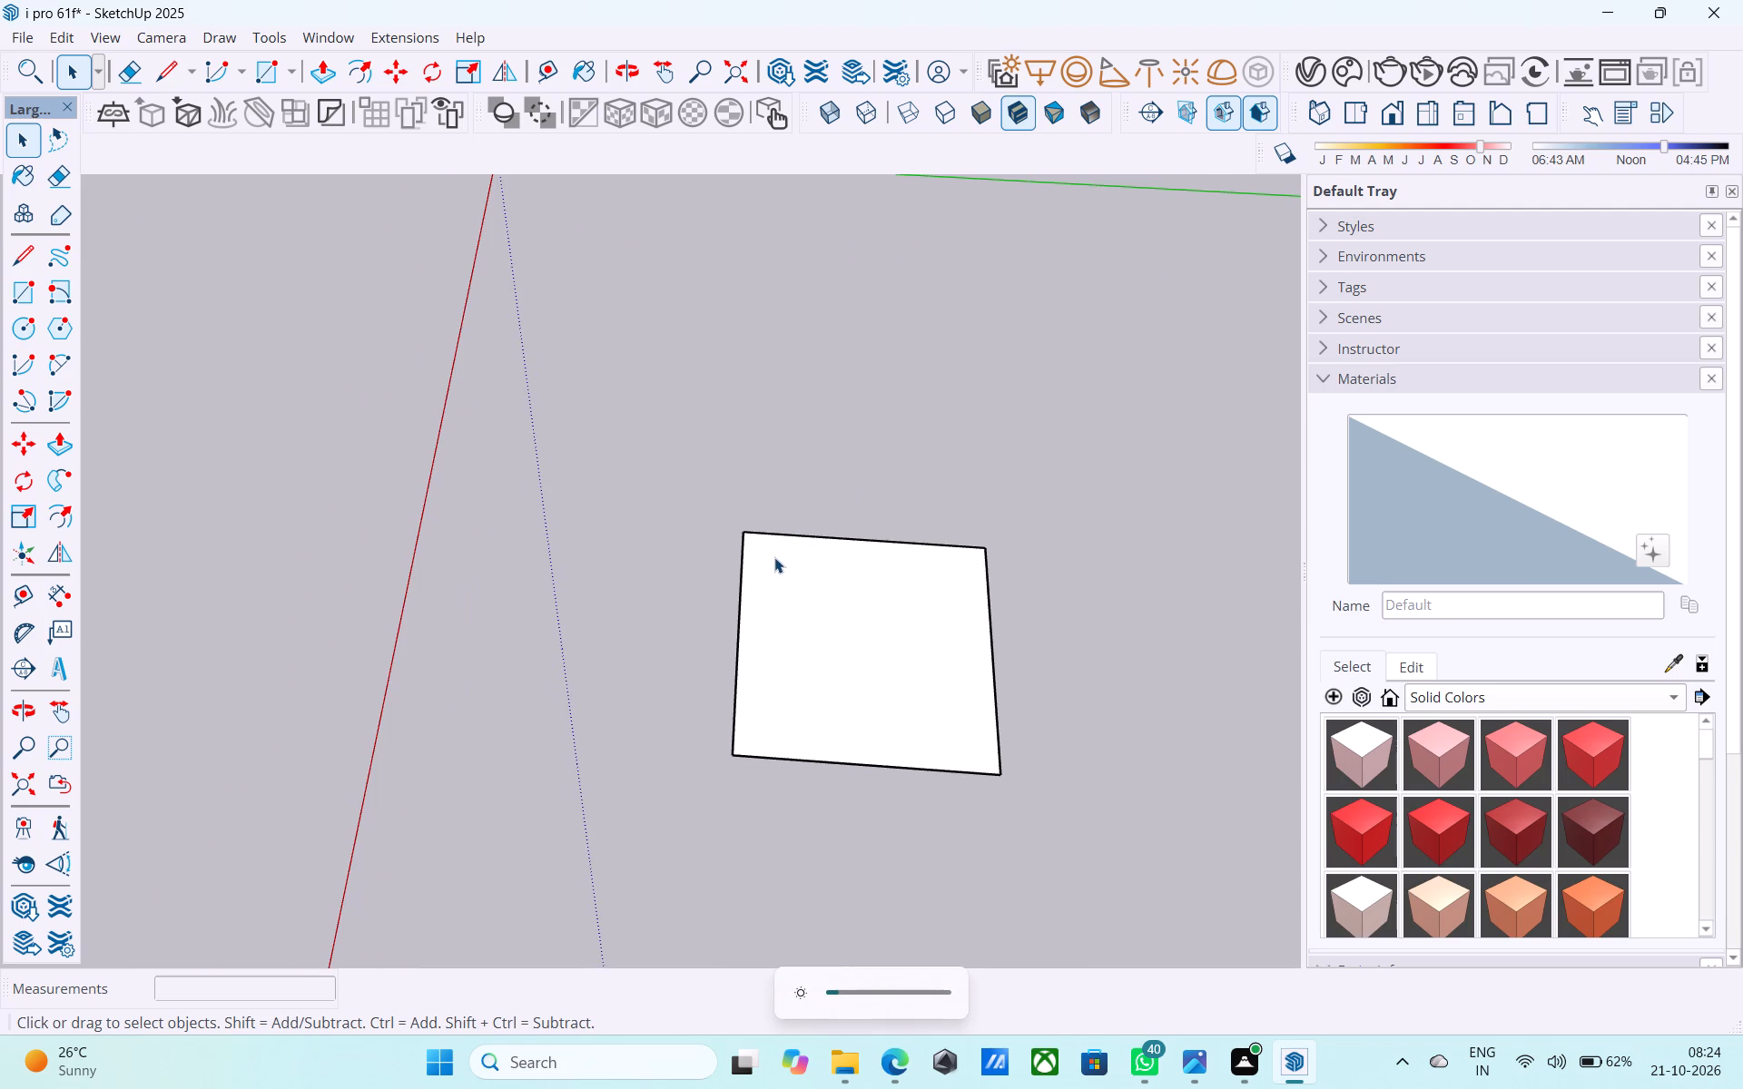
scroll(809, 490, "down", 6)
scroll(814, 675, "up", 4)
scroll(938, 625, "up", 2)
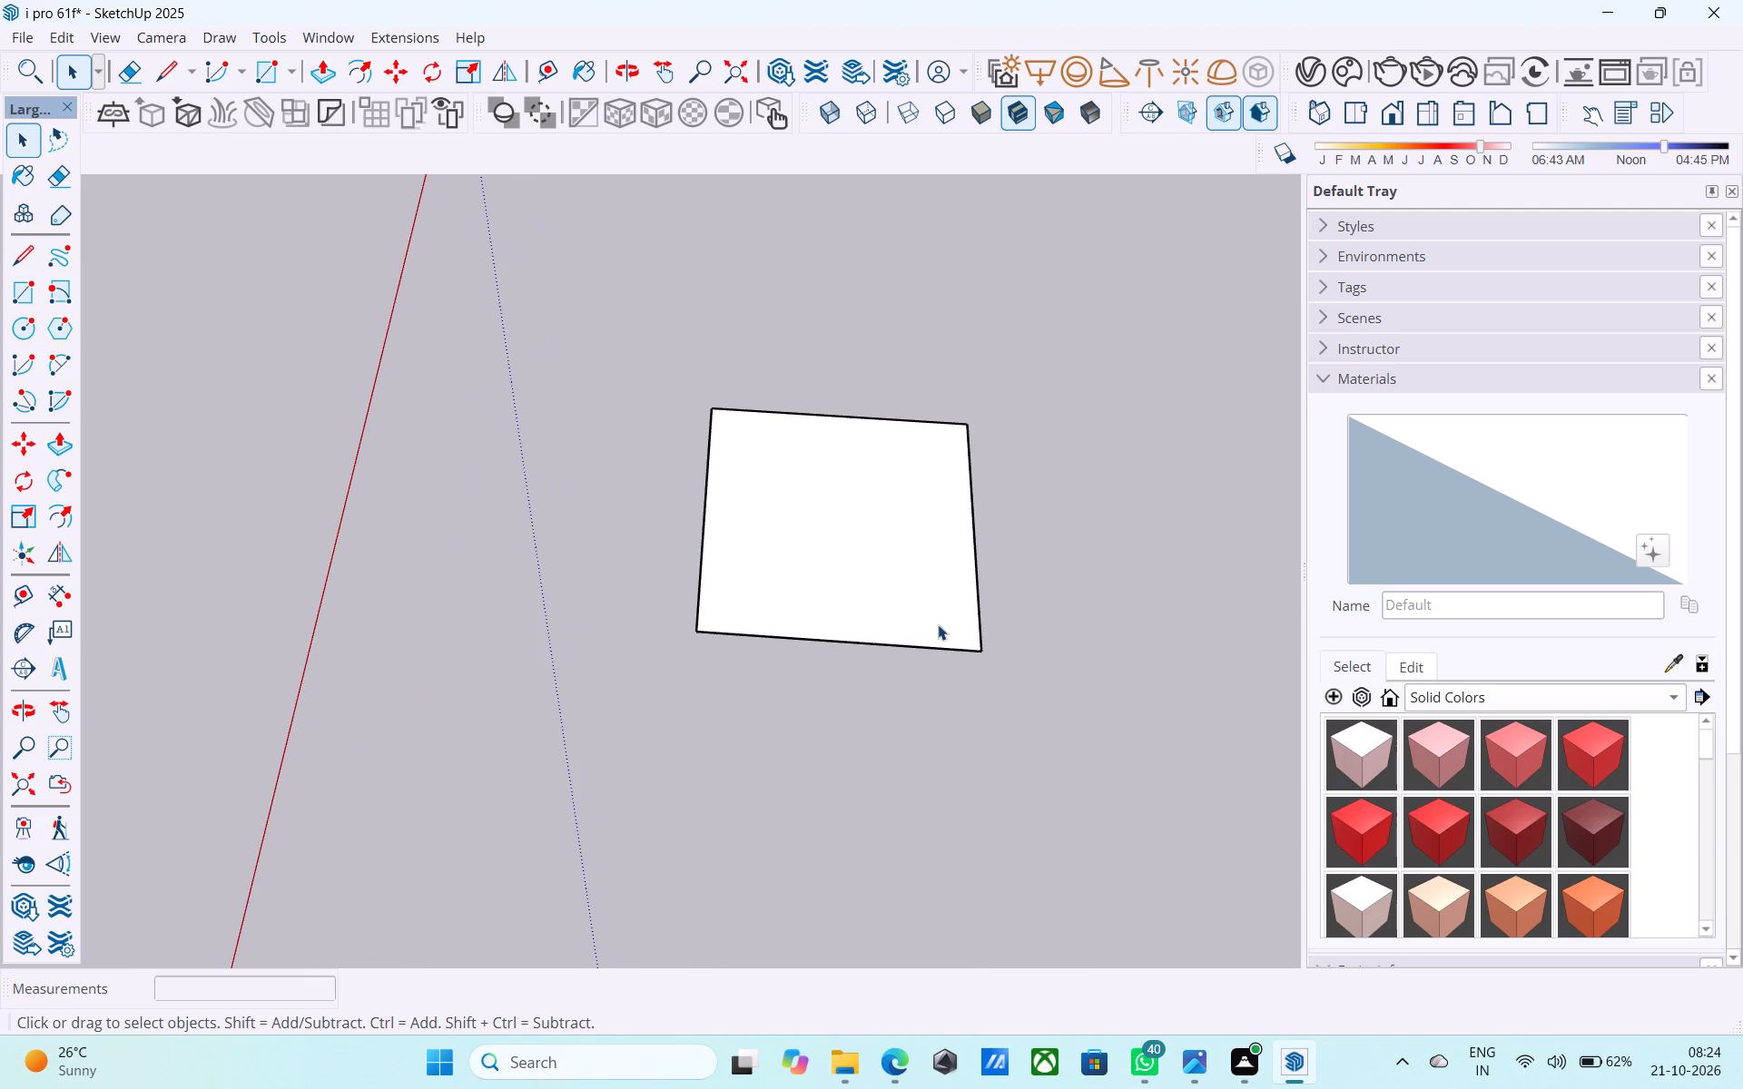
Copy the enlarged face's edge nearest the red axis 6' inward along the green axis.
middle_click_drag(937, 622, 947, 657)
scroll(693, 602, "up", 3)
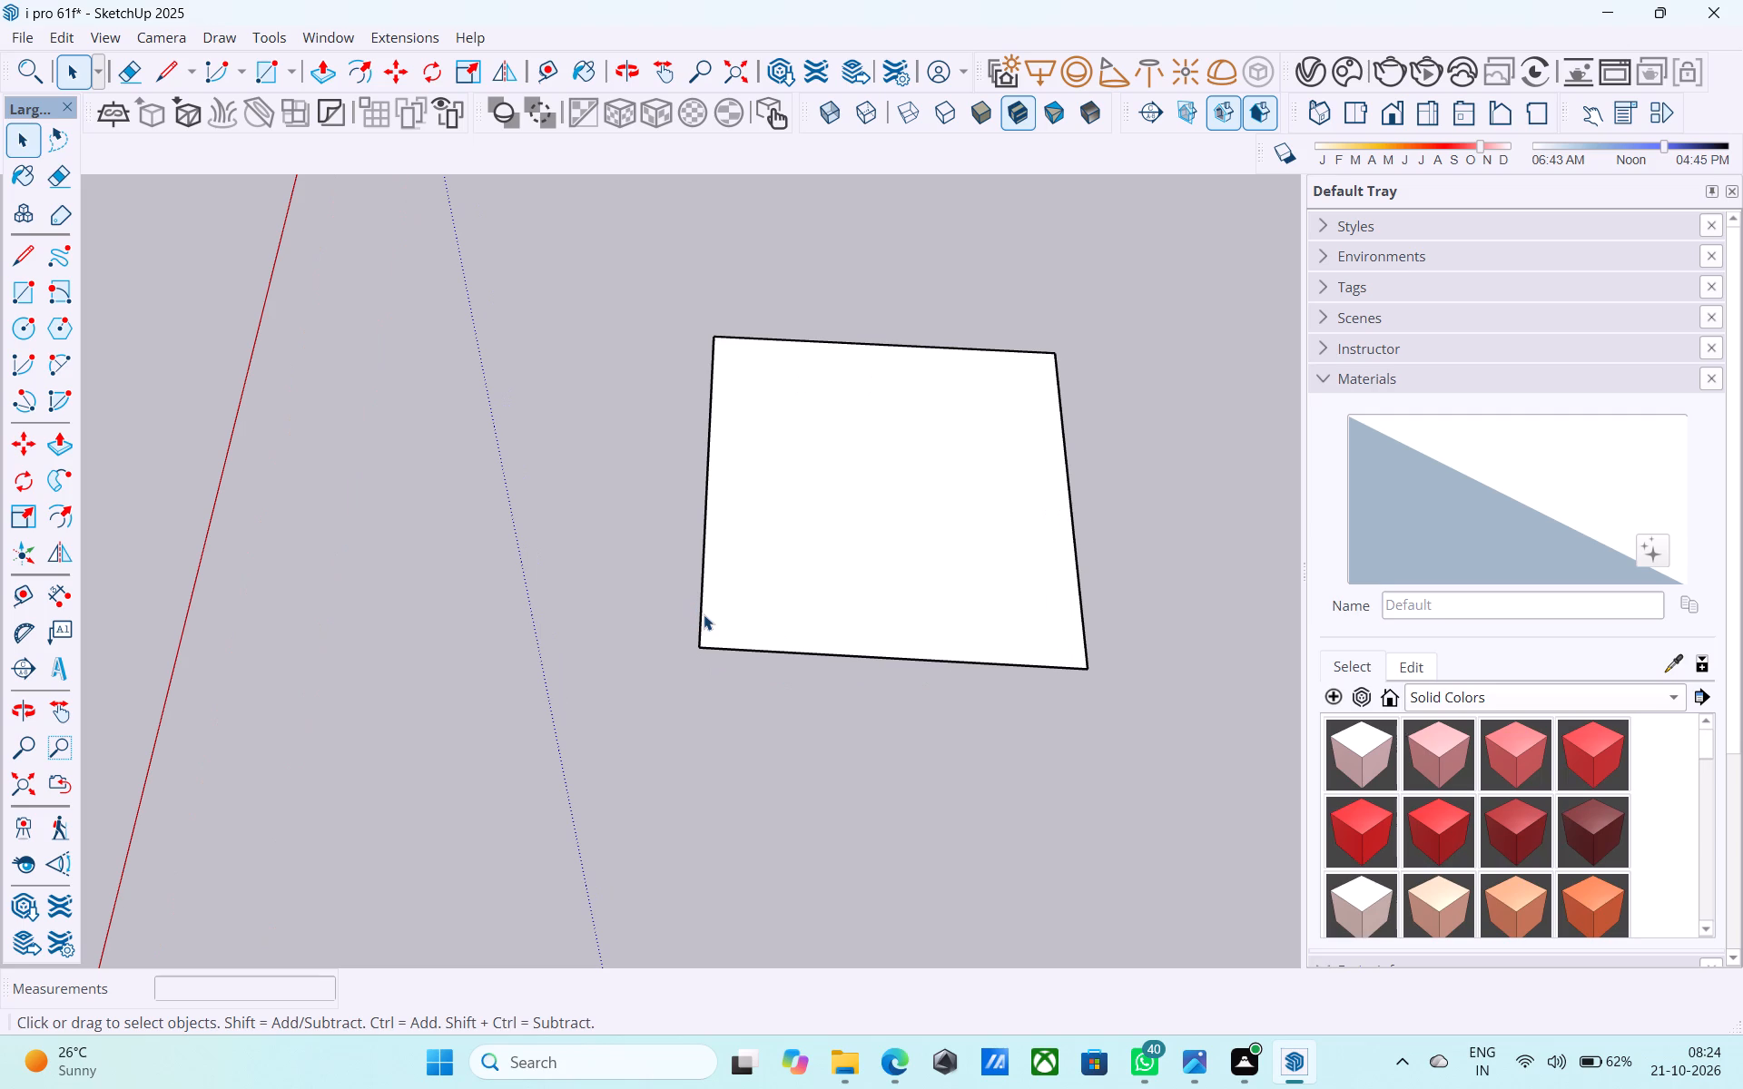
left_click(703, 613)
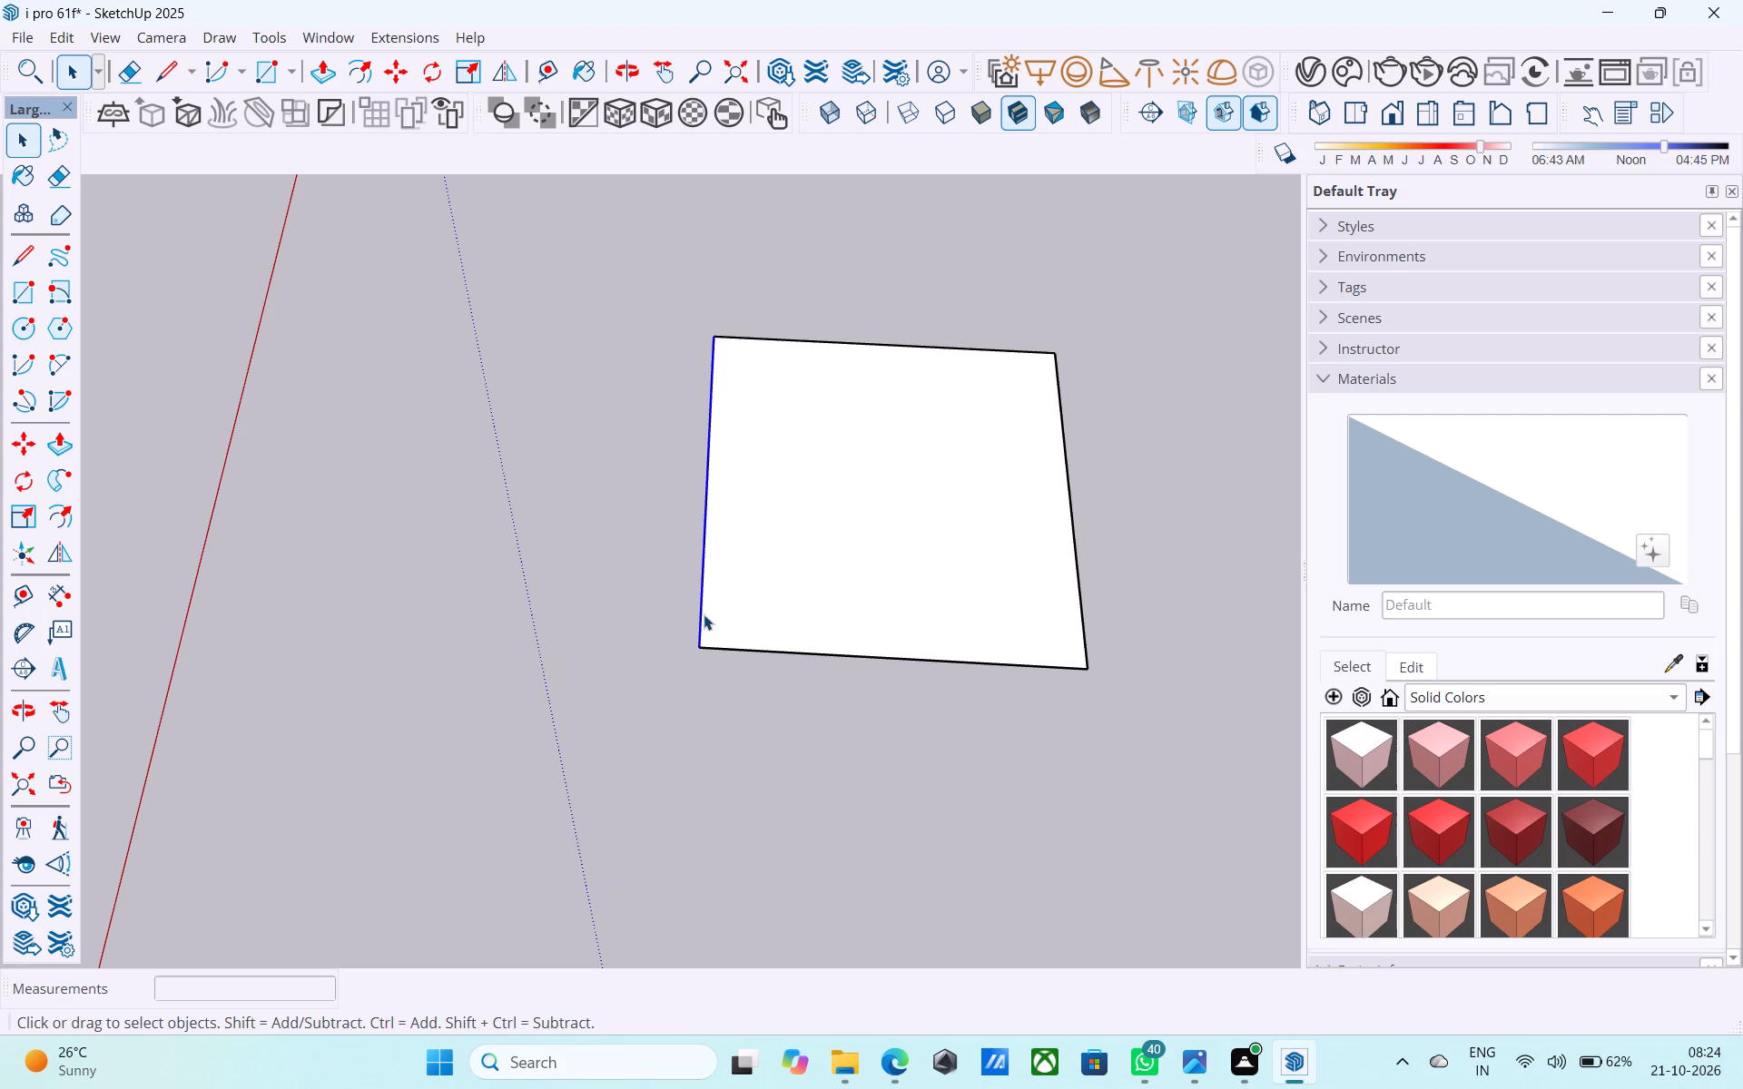
key("m")
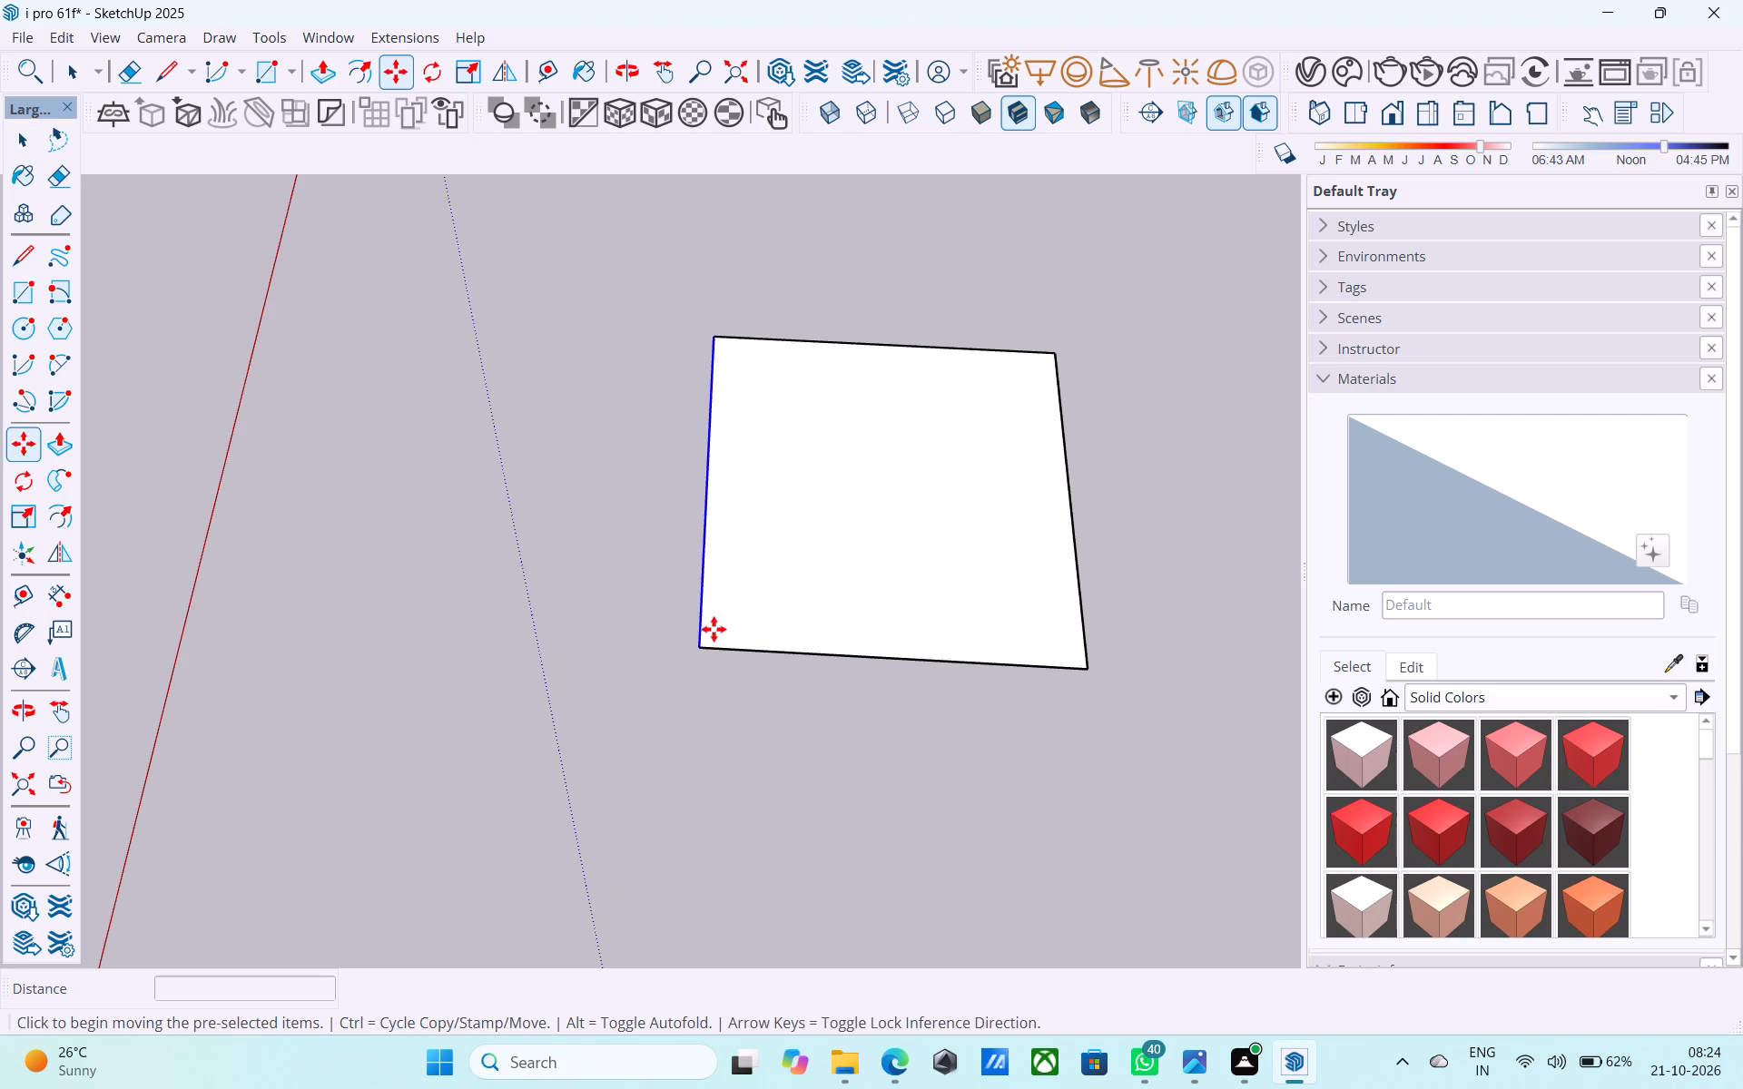
left_click(702, 643)
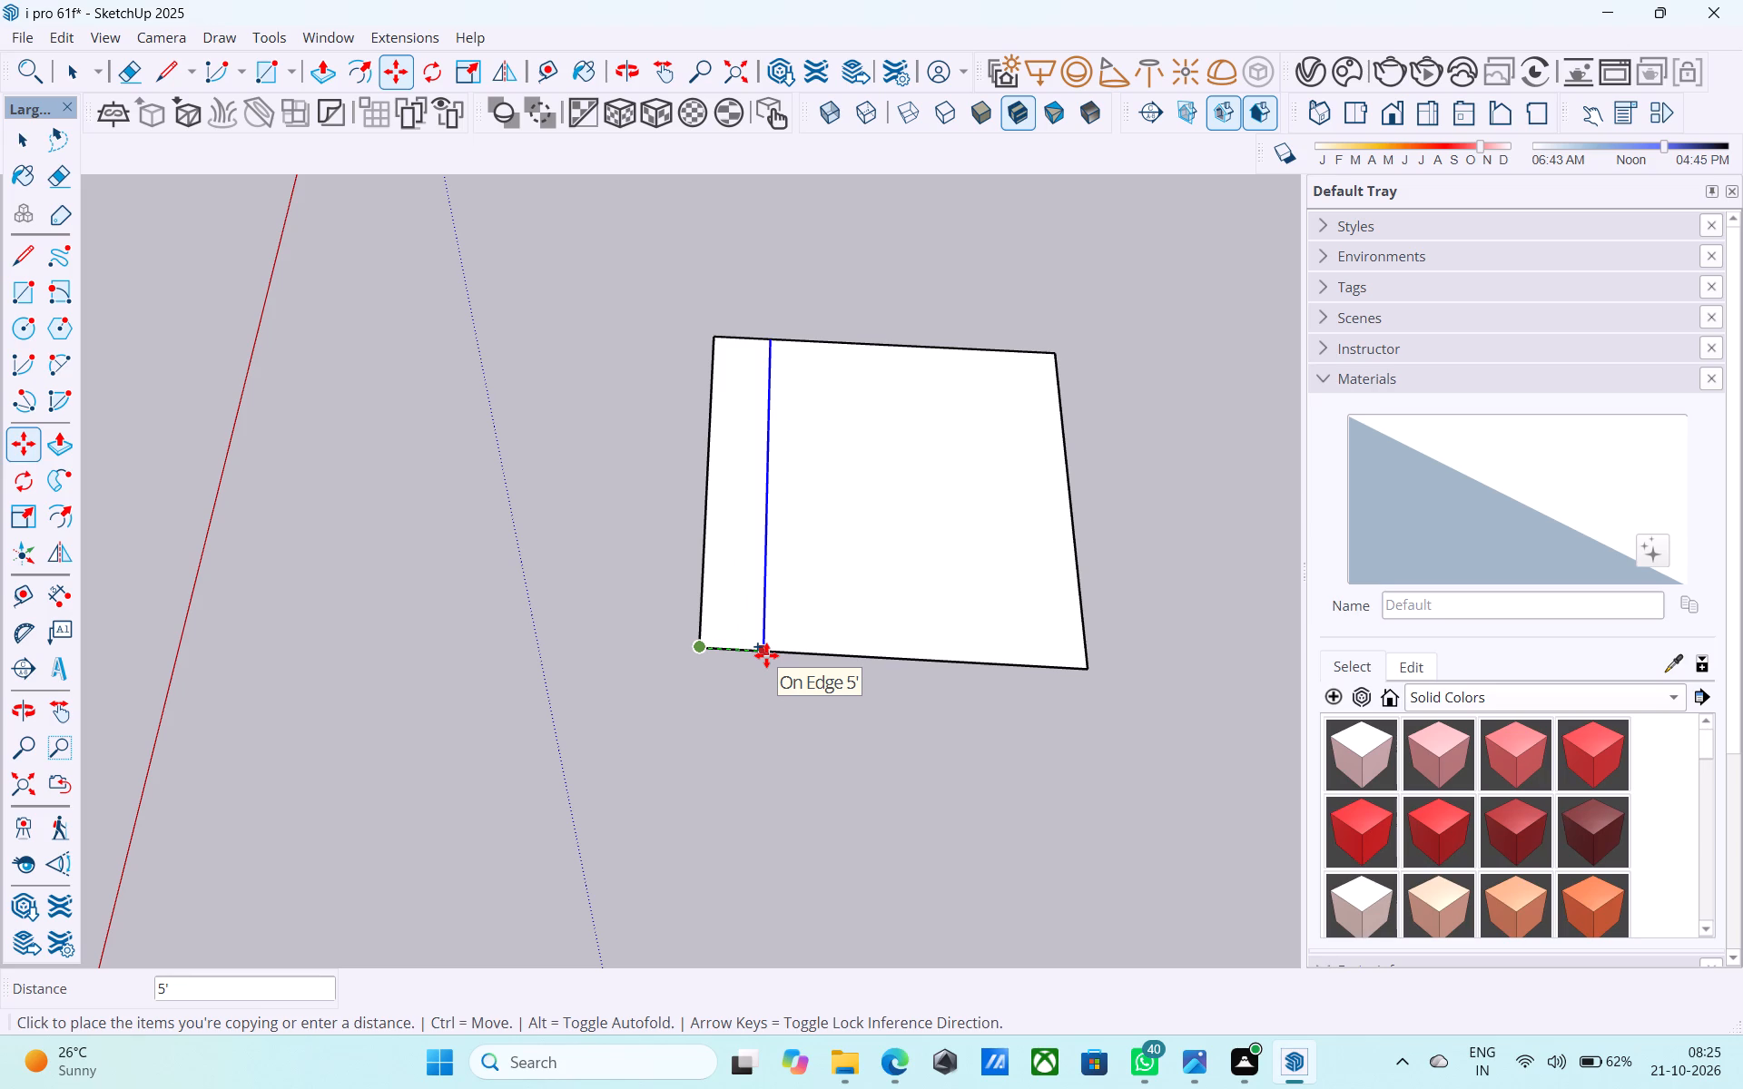
type("6'")
key("Return")
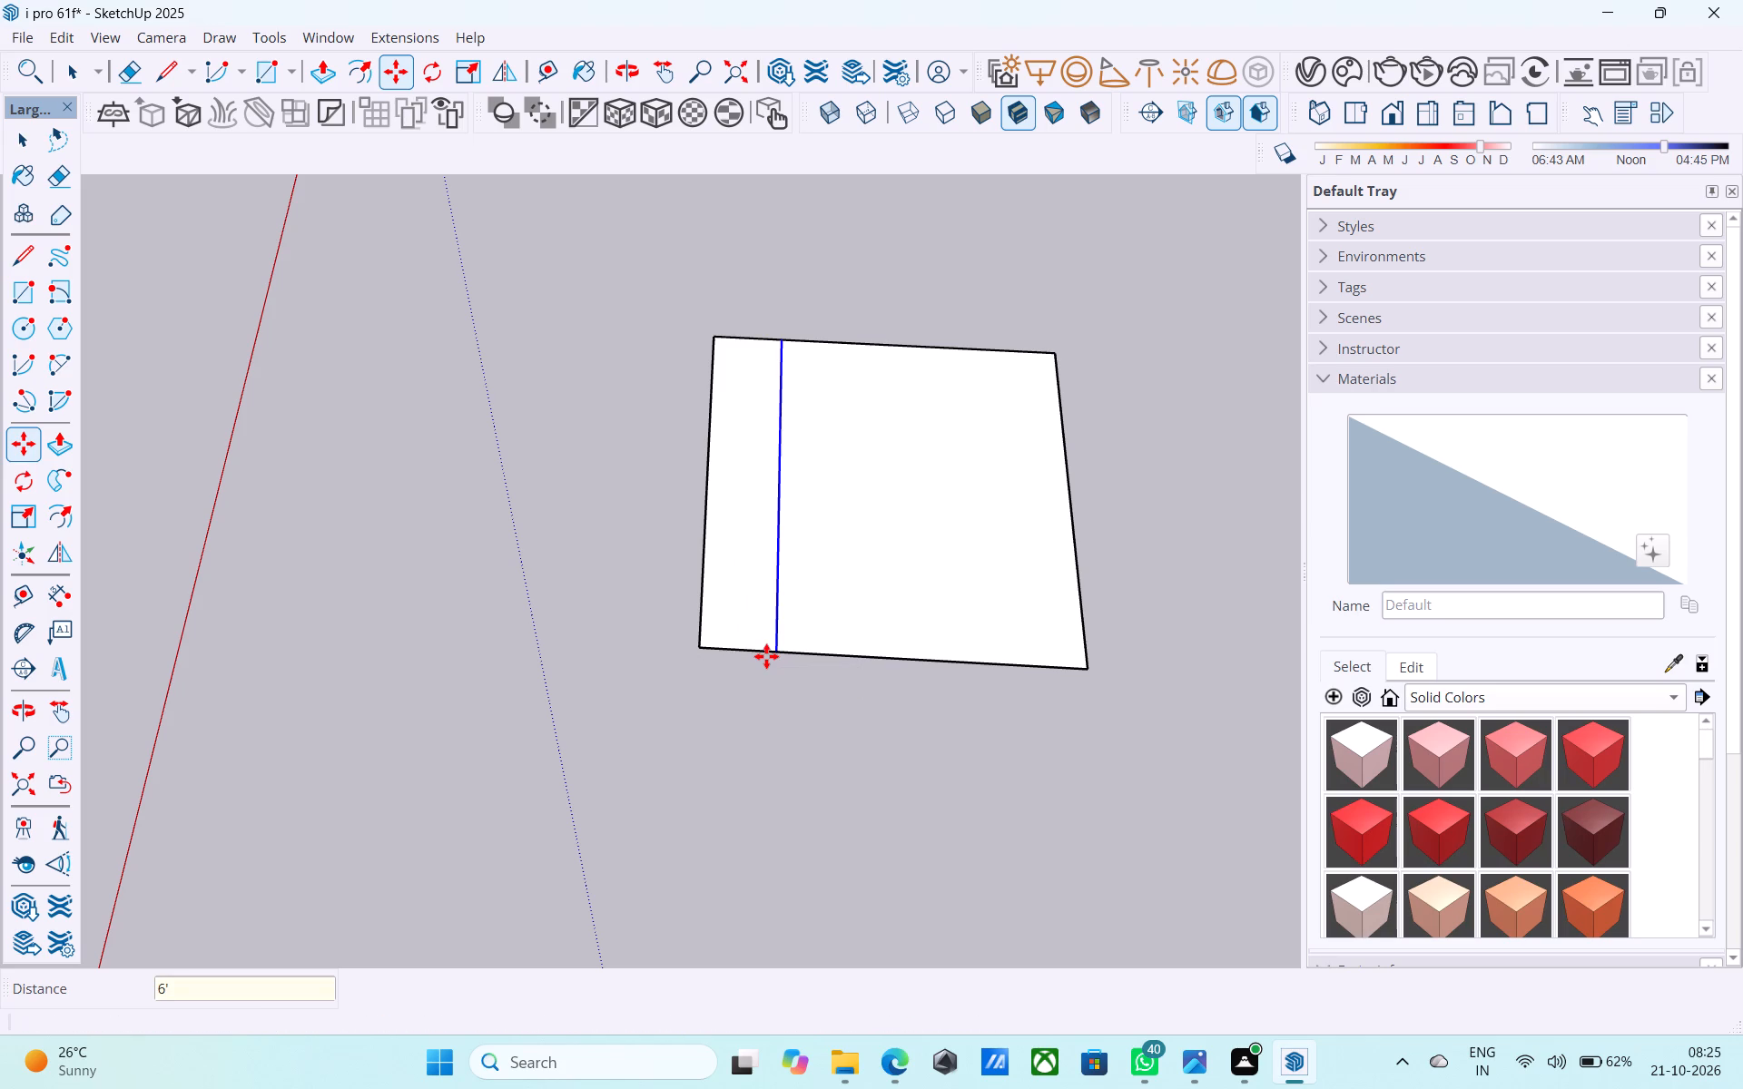
key("space")
Copy the face's edge farthest from the red axis 12' inward along the green axis.
left_click(1085, 644)
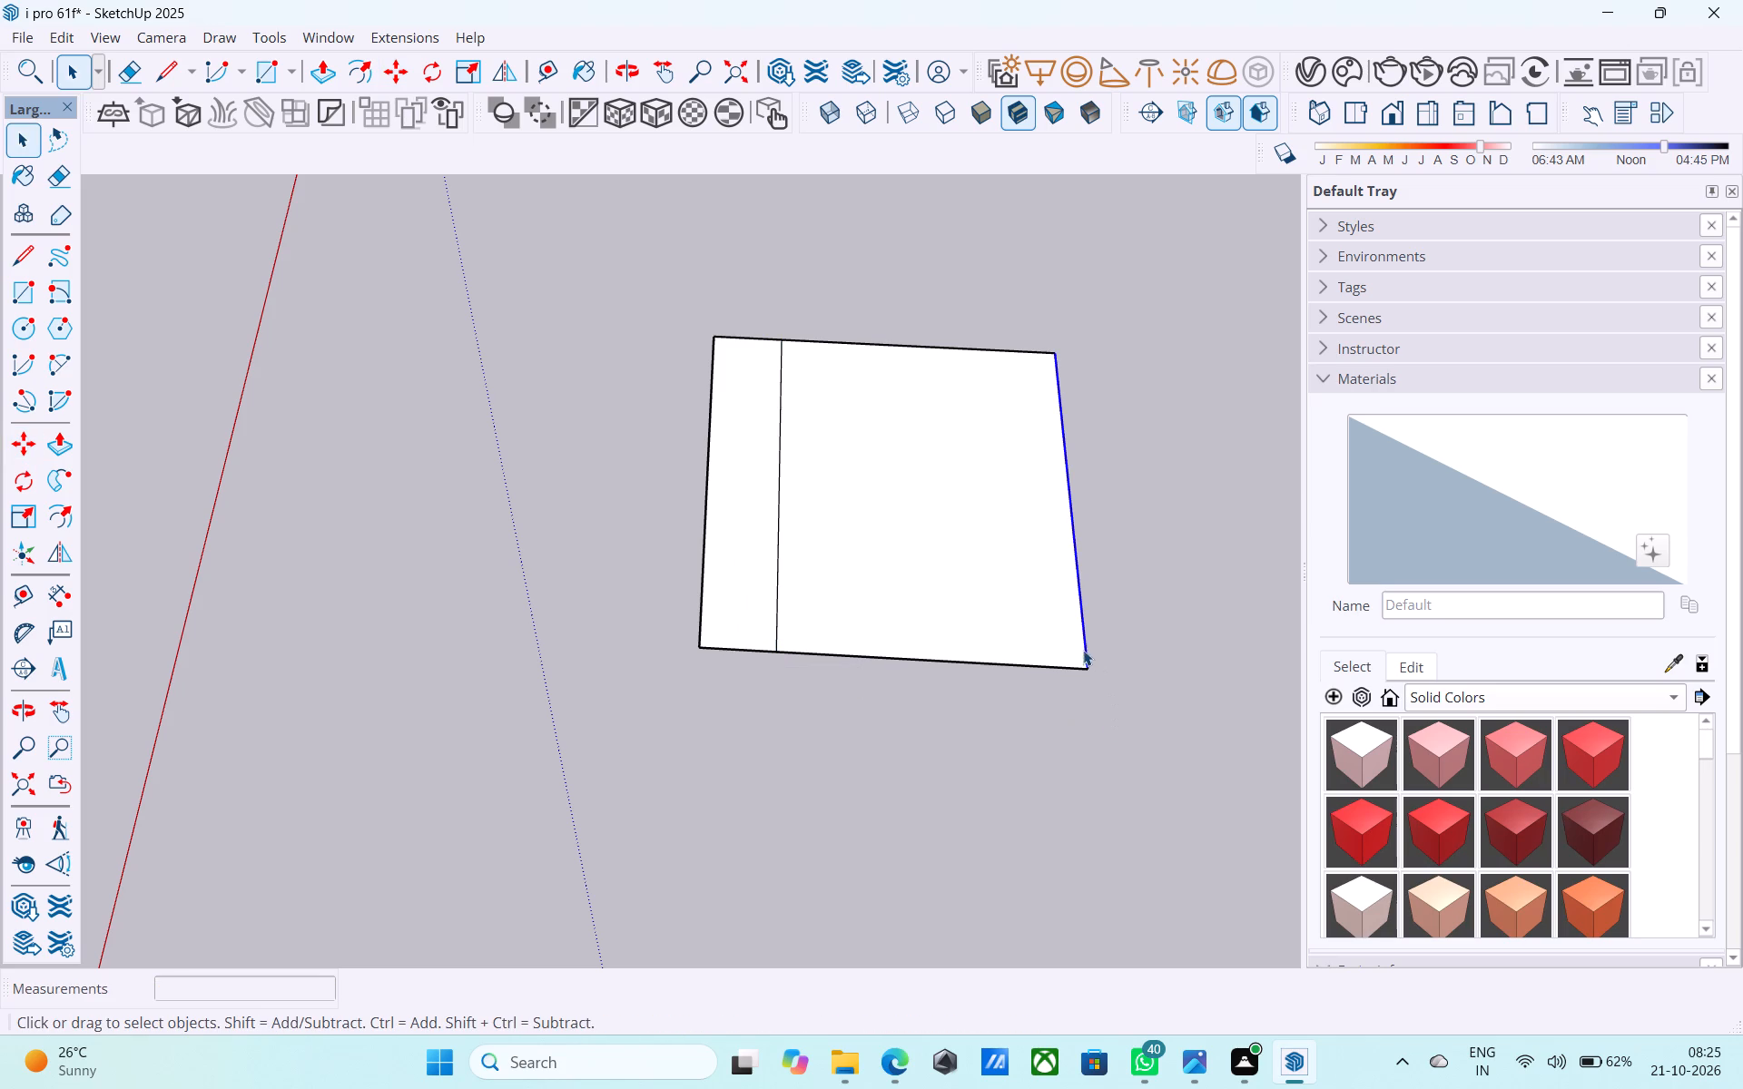
key("m")
left_click(1092, 671)
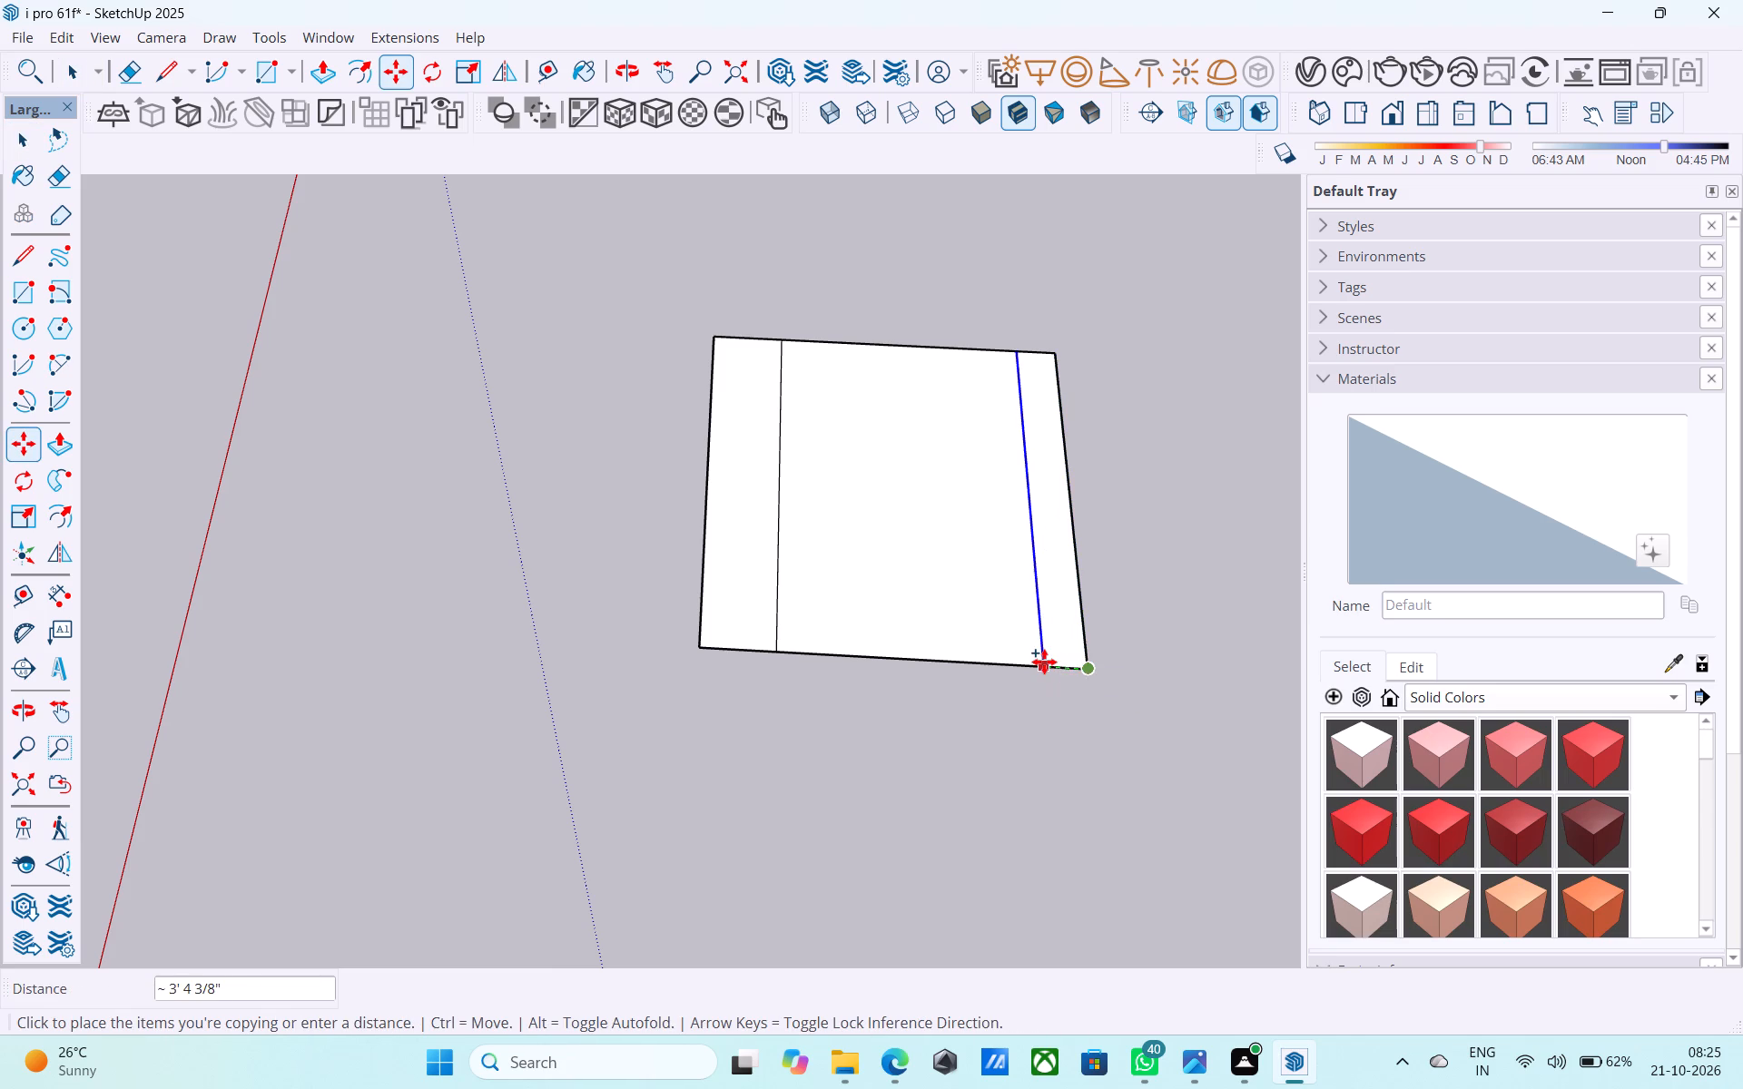
type("12'")
key("Return")
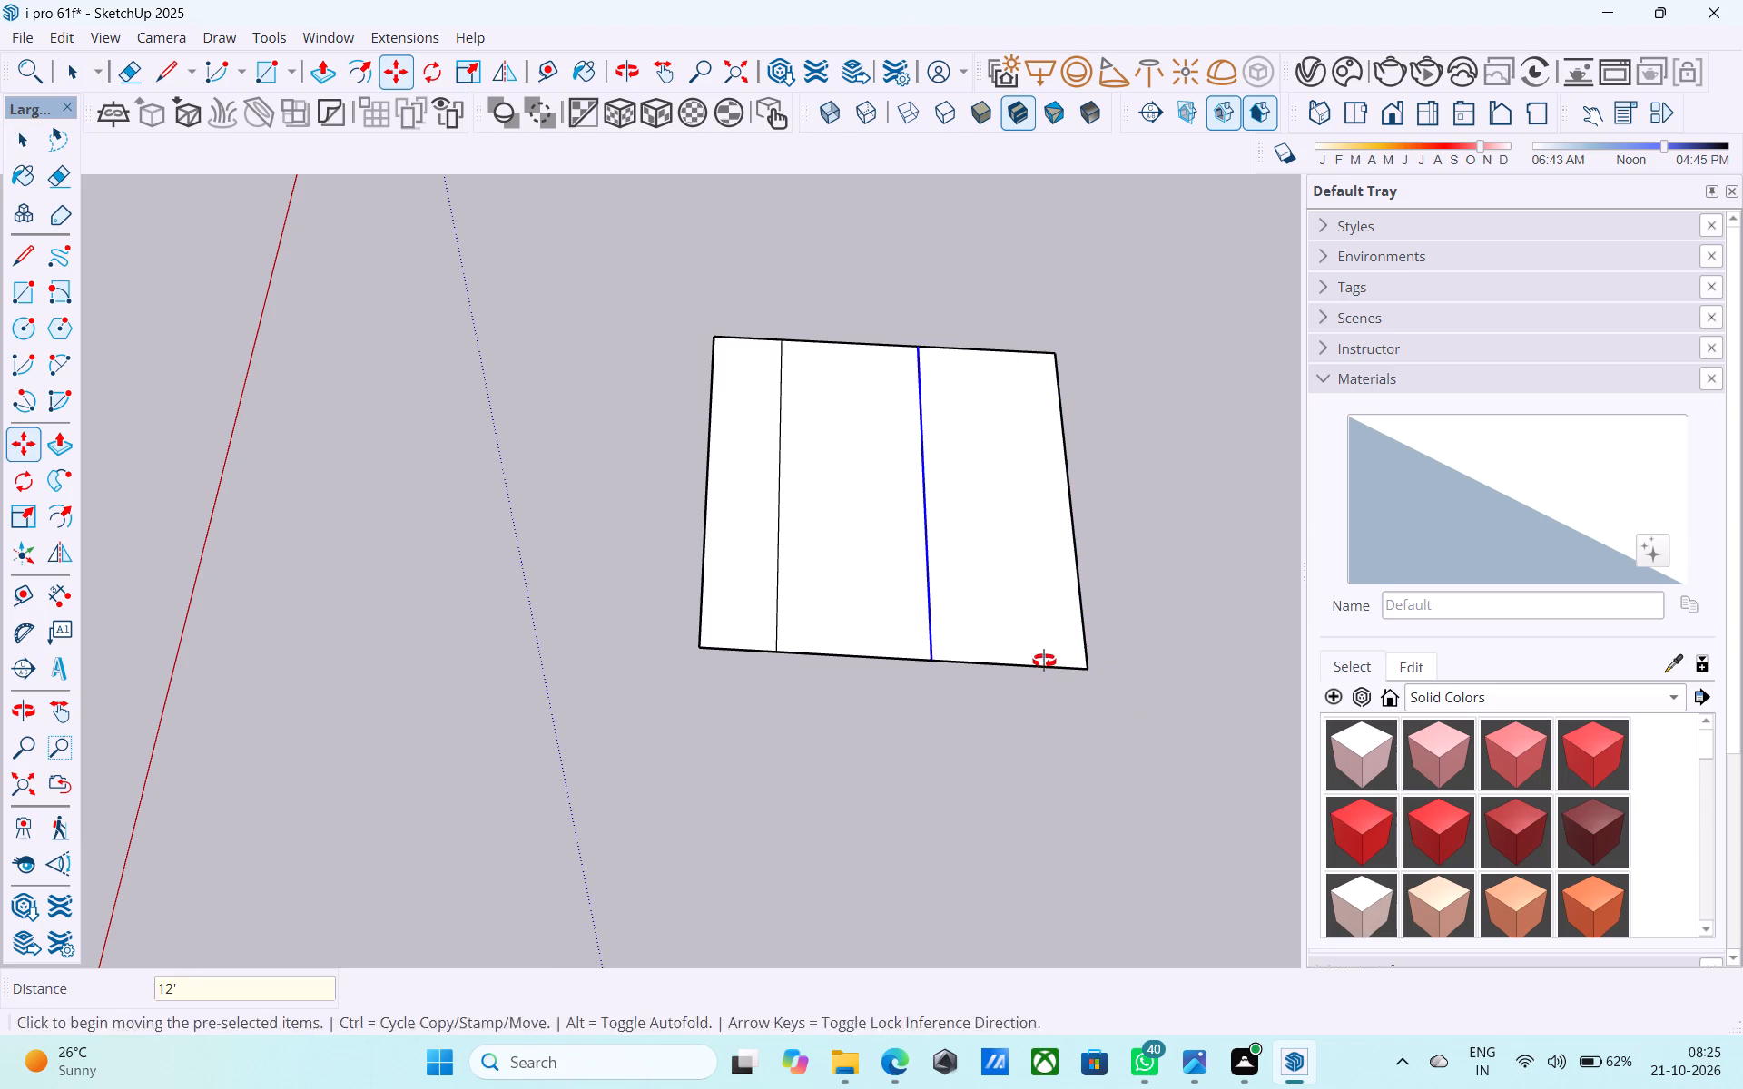
Measure the middle strip's width between the ends of its two dividing edges using the Line tool.
middle_click_drag(1044, 661, 1024, 662)
scroll(895, 603, "up", 4)
scroll(972, 599, "down", 3)
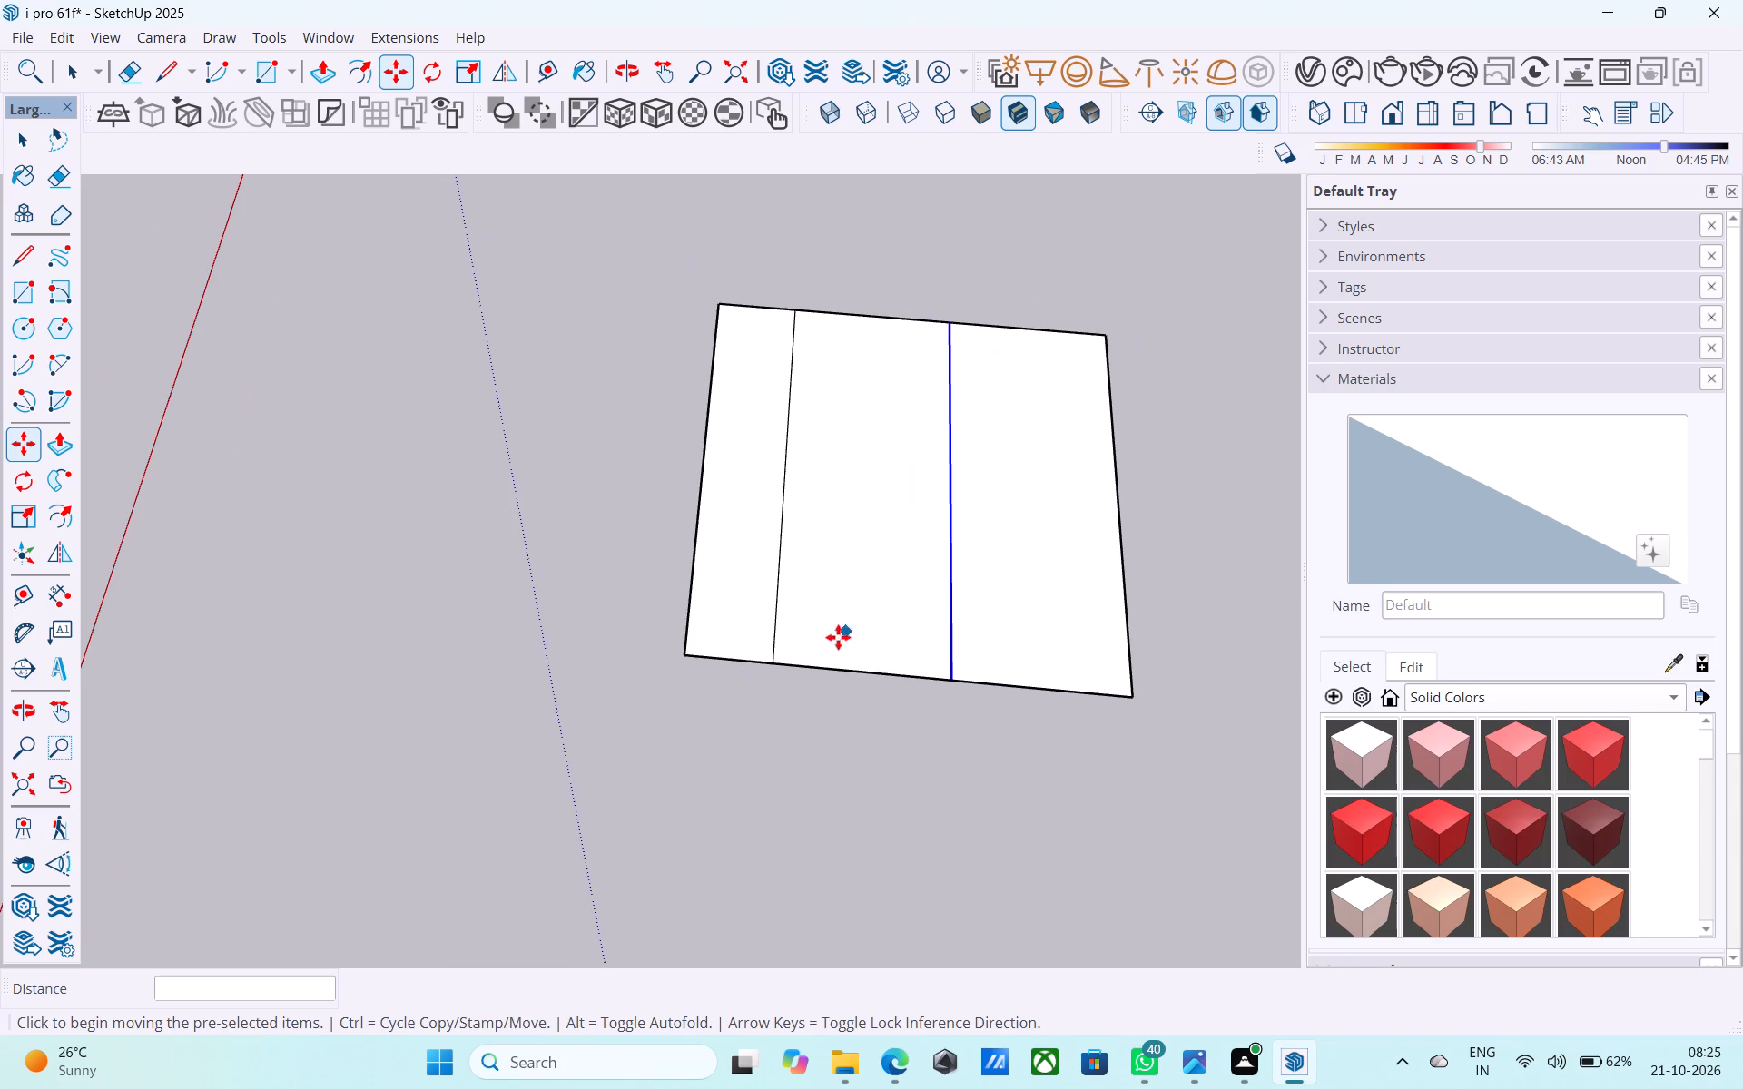
key("l")
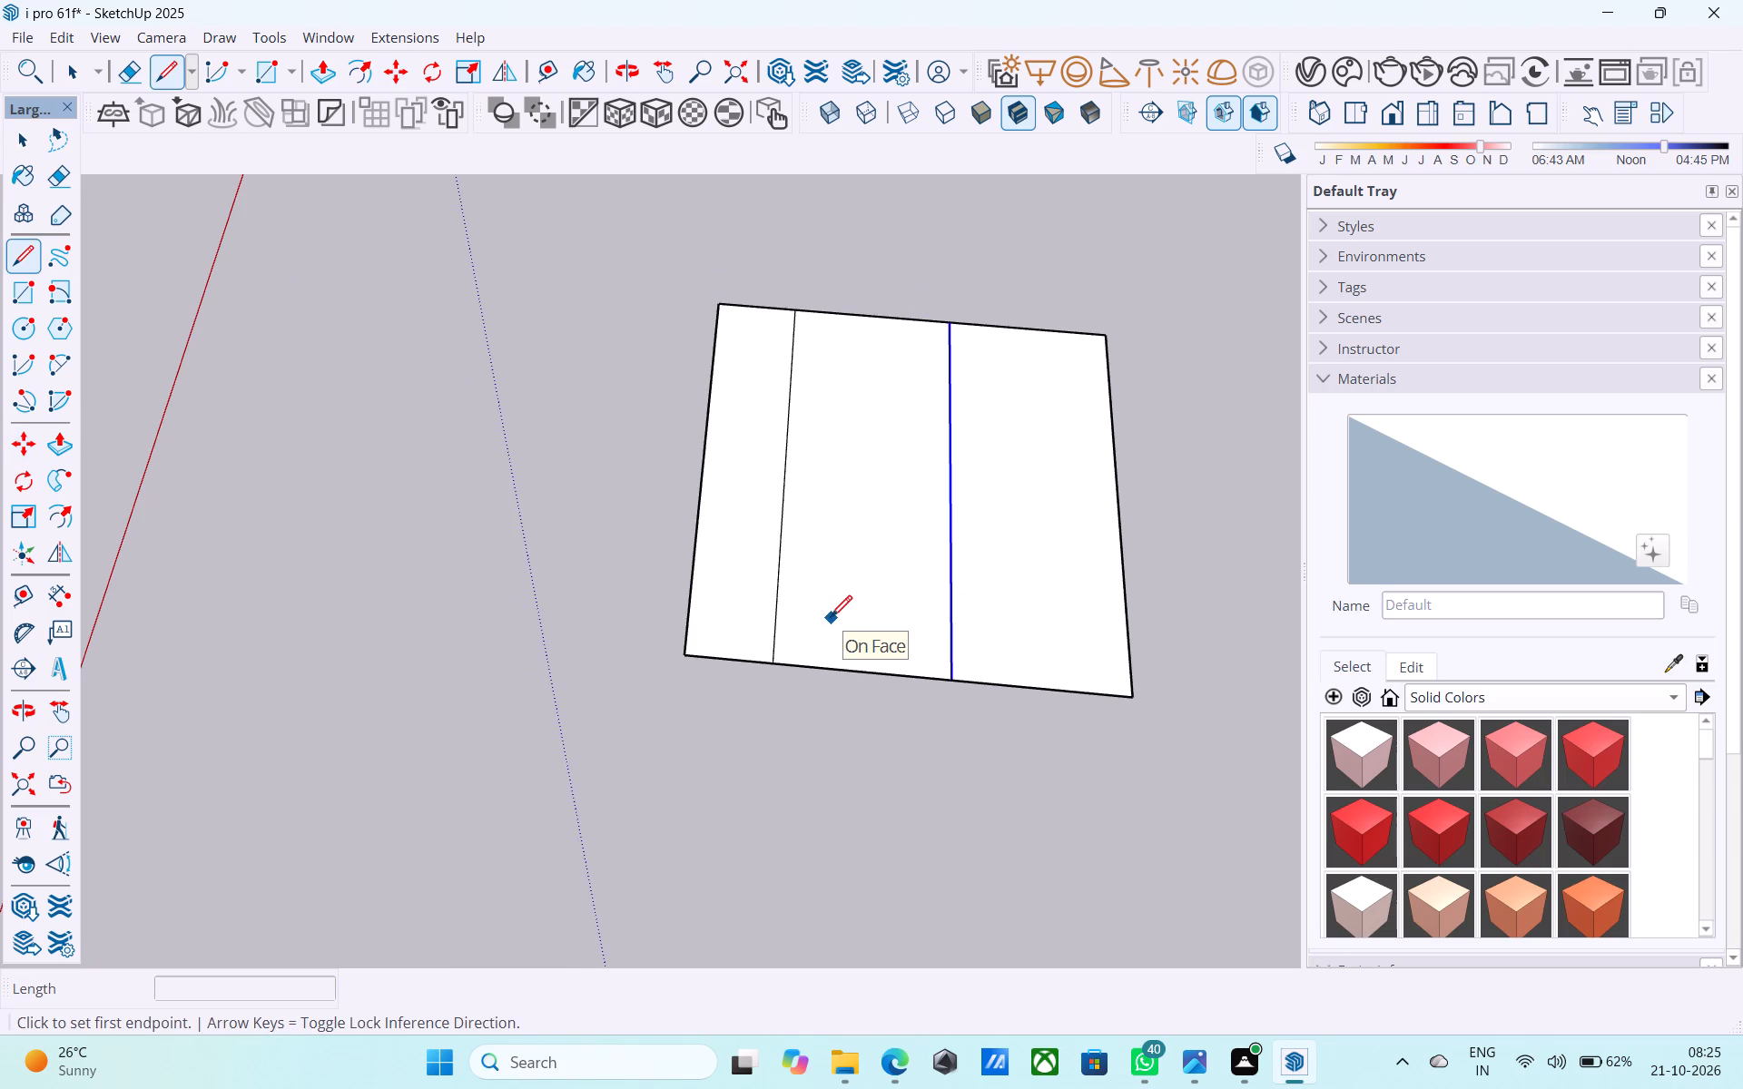
left_click(781, 661)
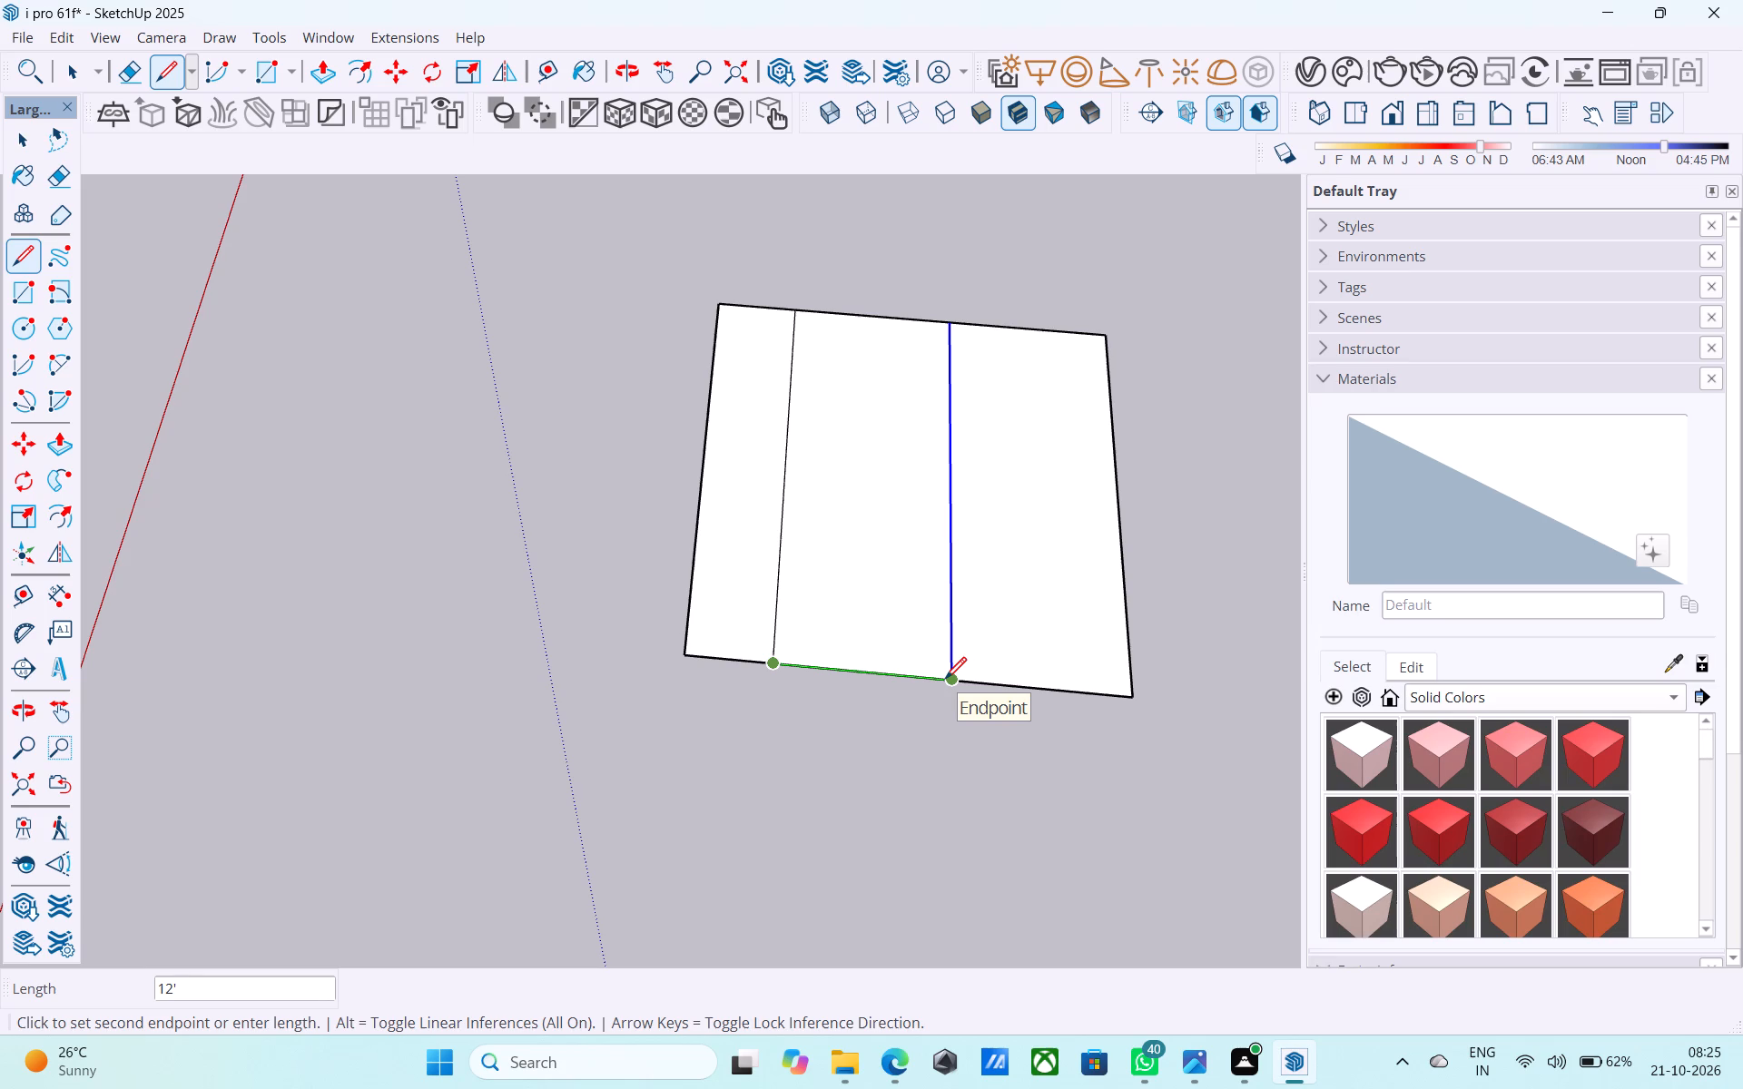
key("space")
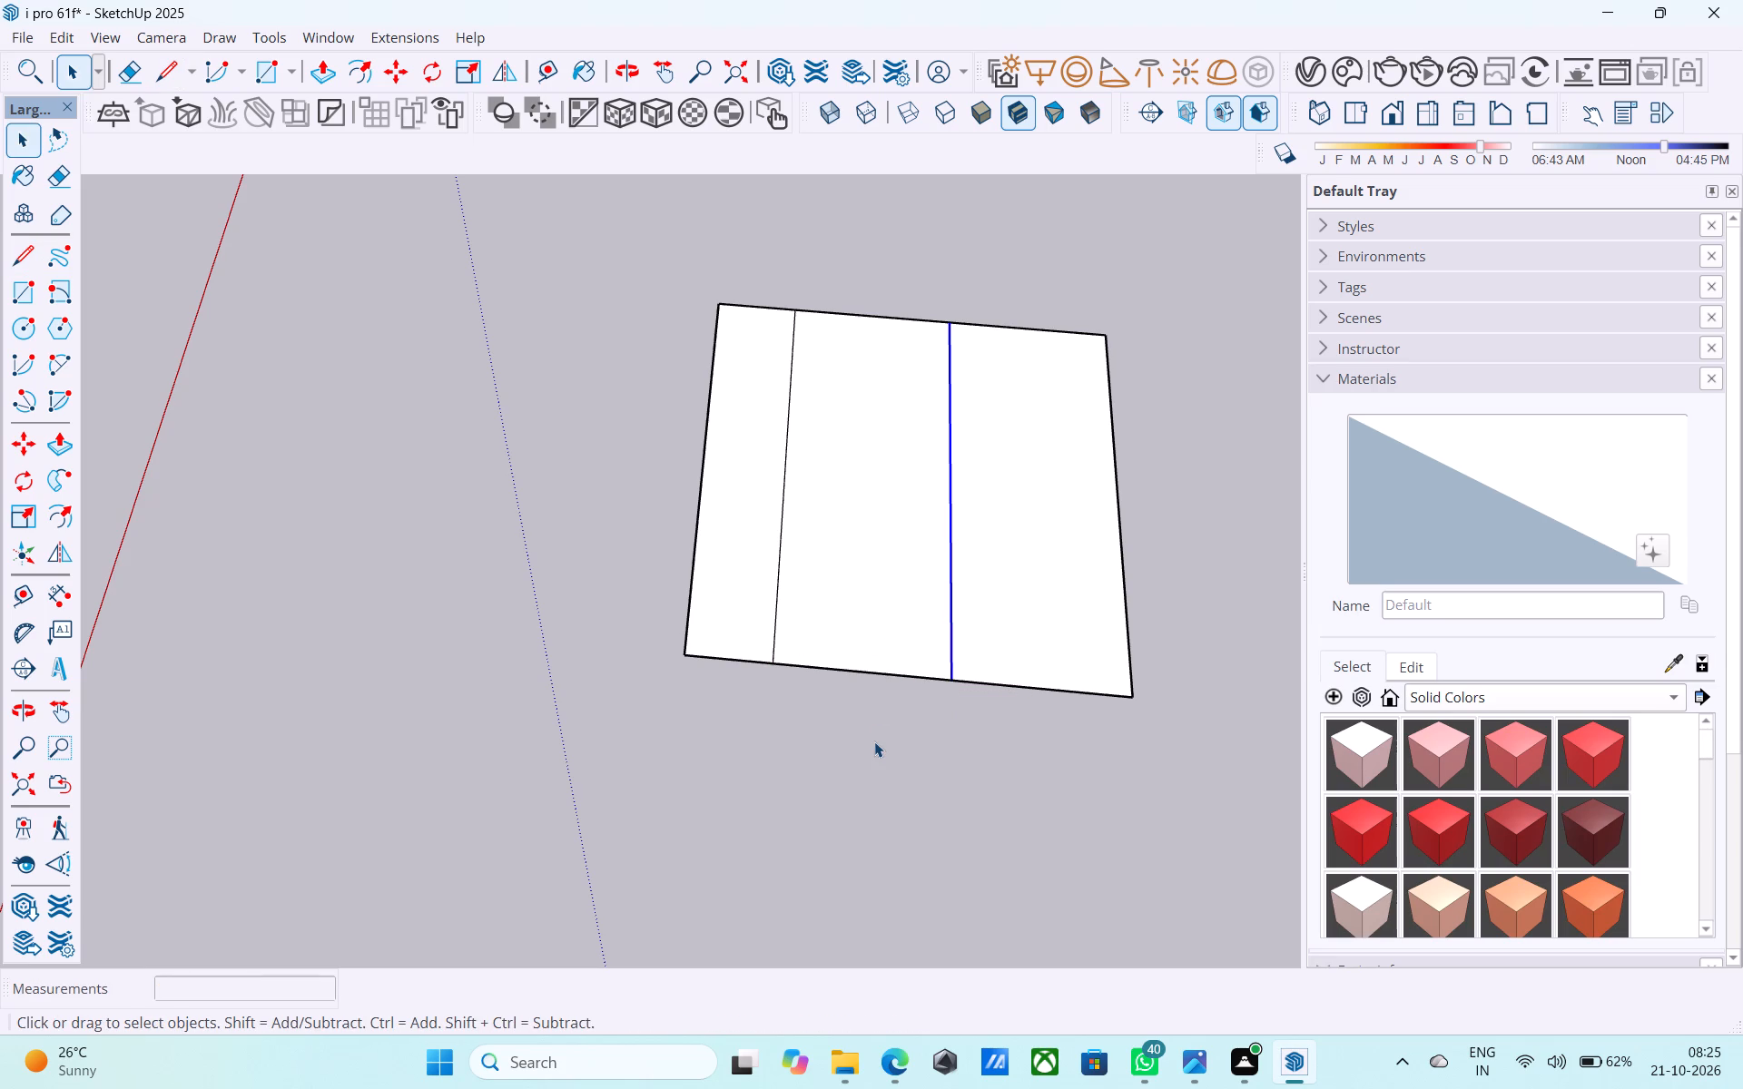
Push/Pull all three strips of the face up 10' to form one block.
scroll(874, 741, "down", 1)
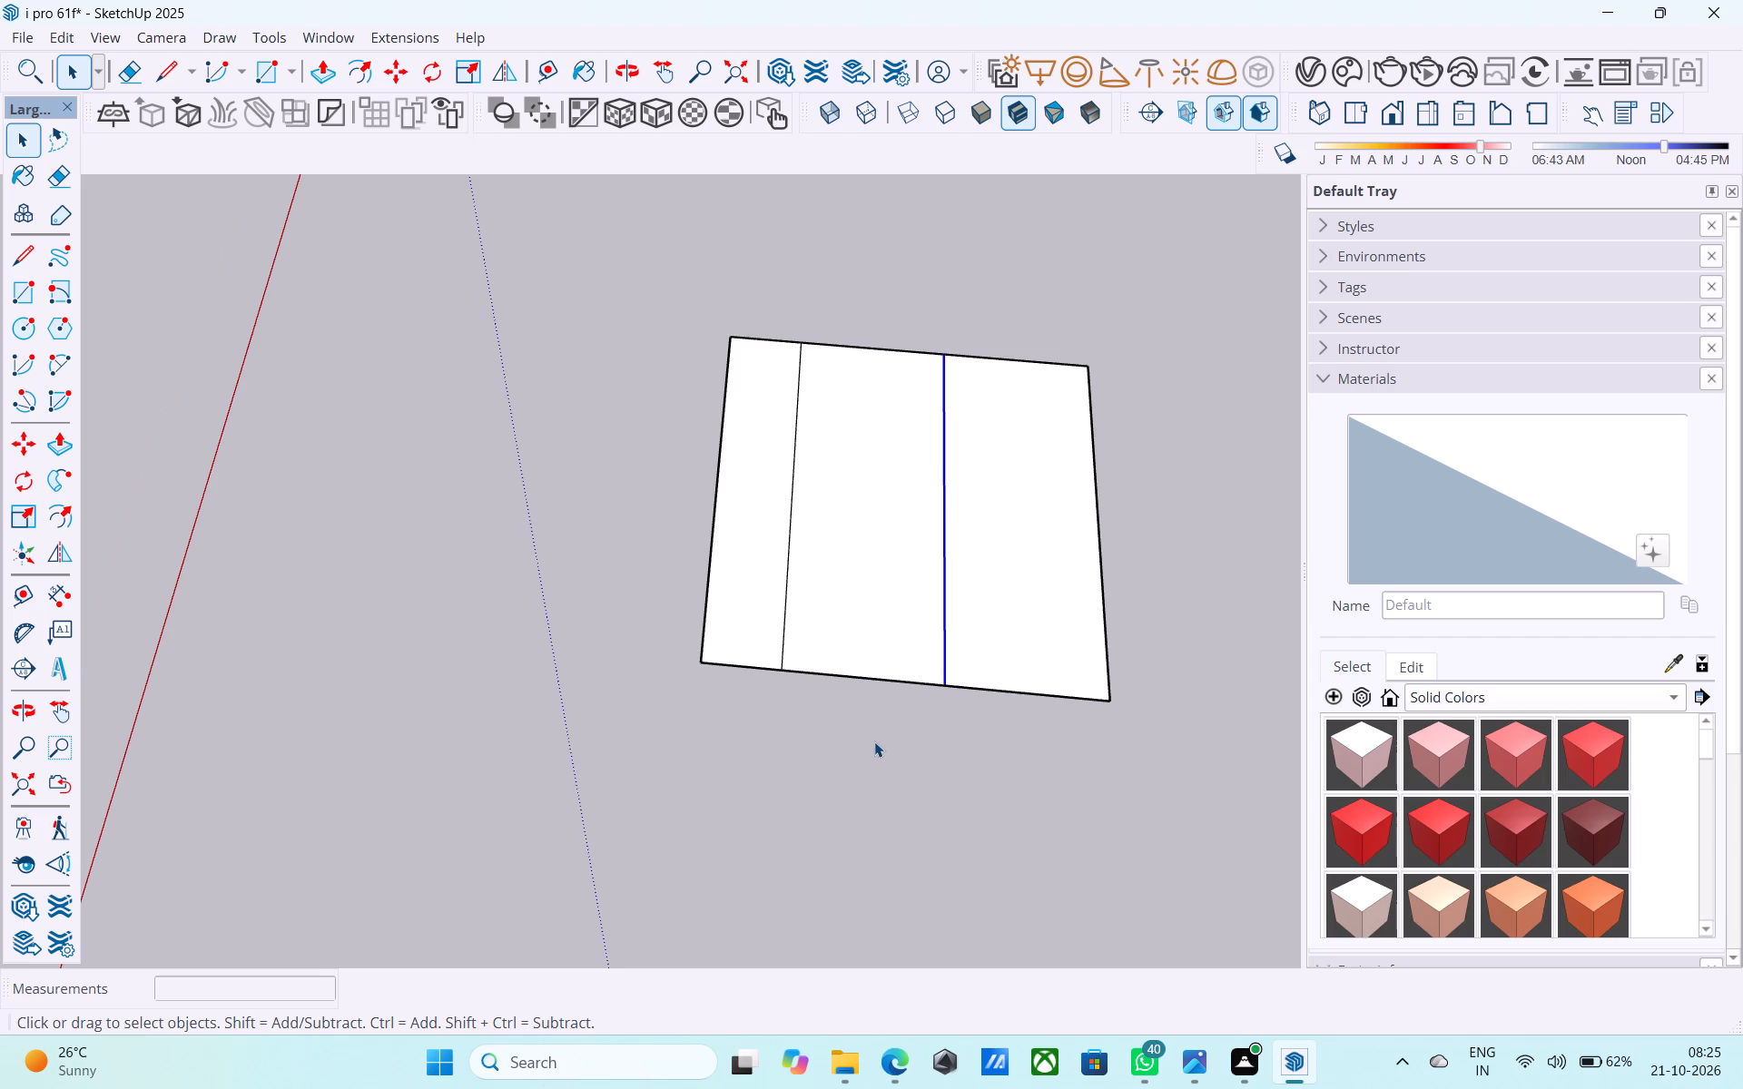
left_click(843, 641)
left_click(1000, 660)
key("p")
double_click(1000, 659)
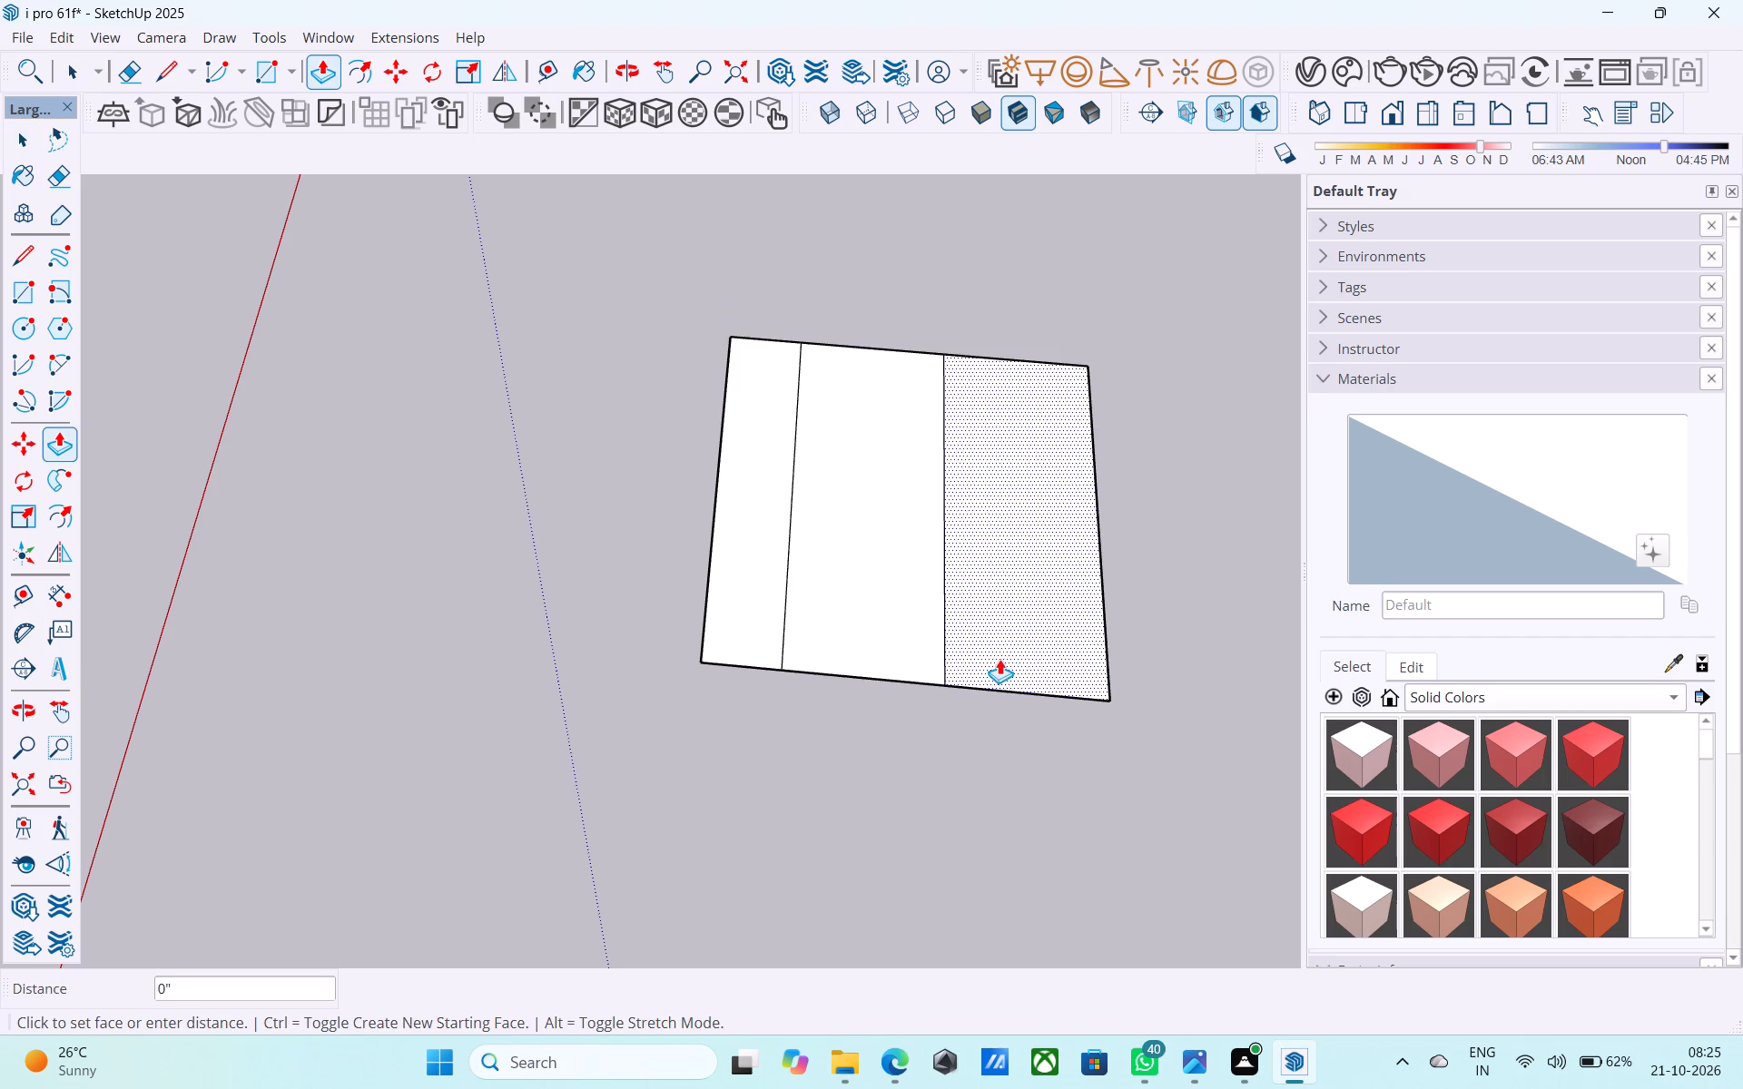
key("space")
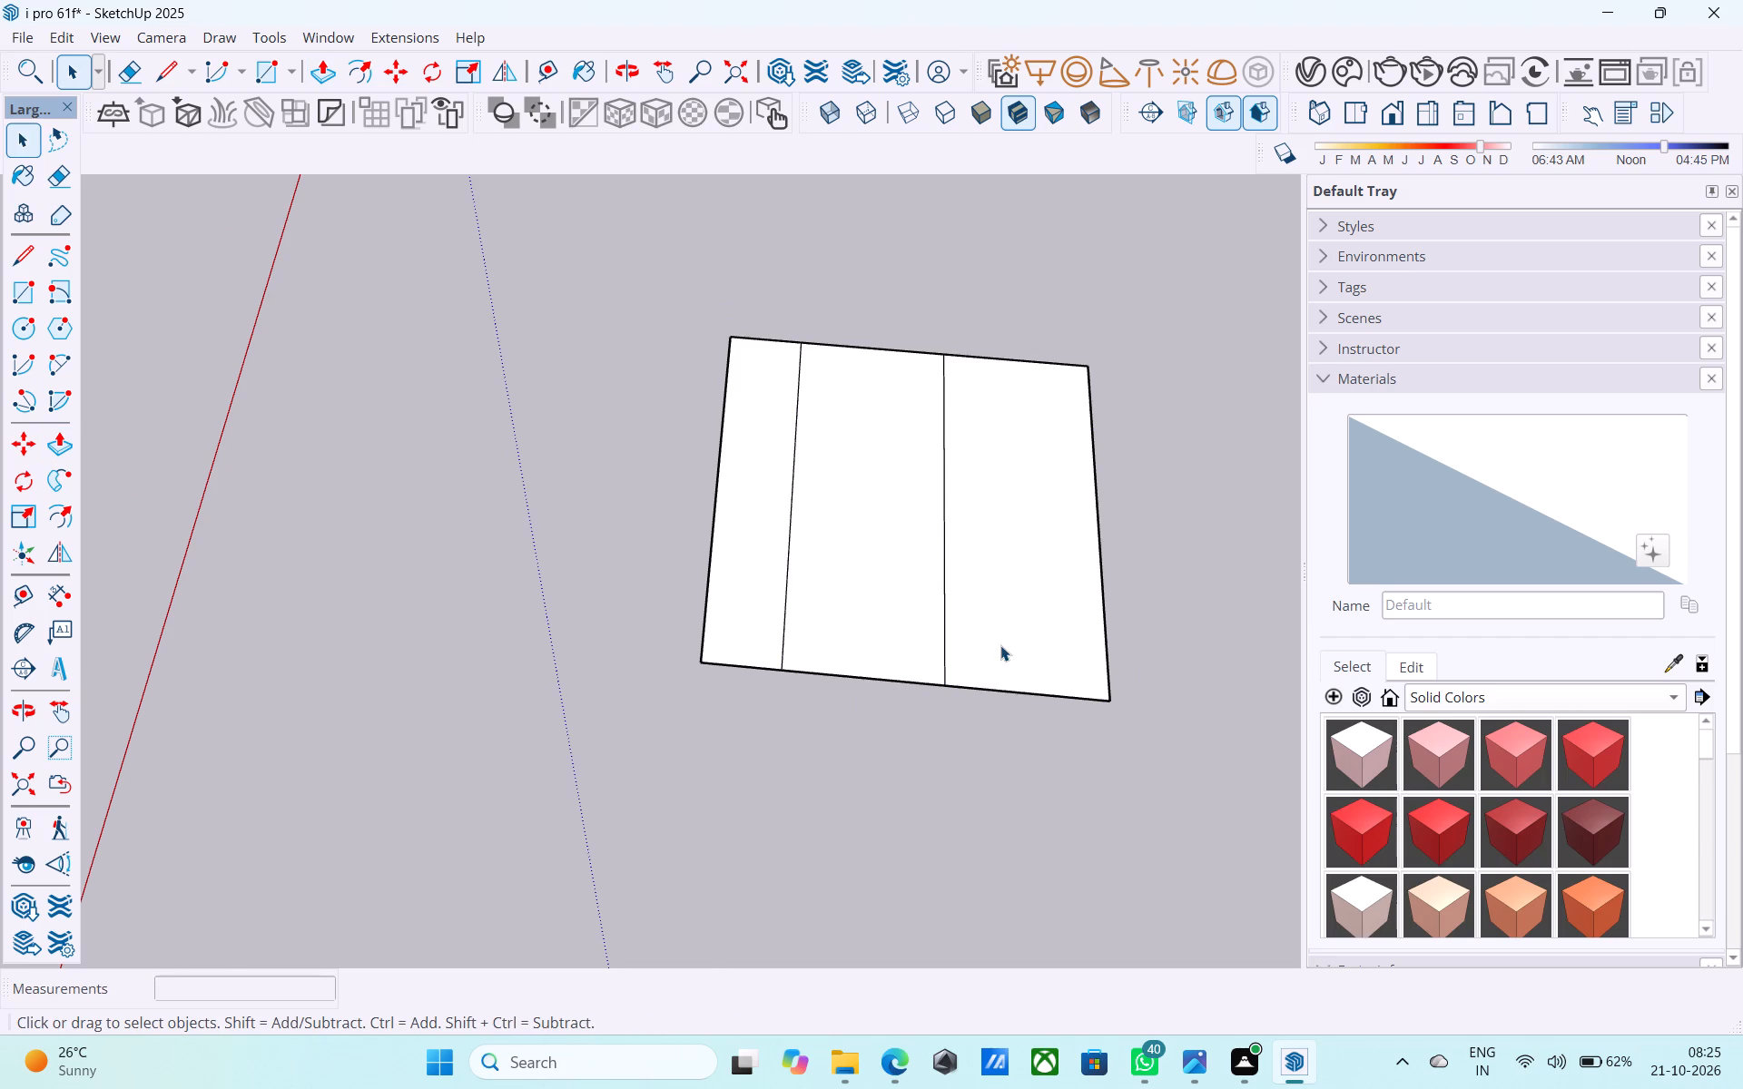
left_click(1000, 643)
key("p")
left_click(1000, 643)
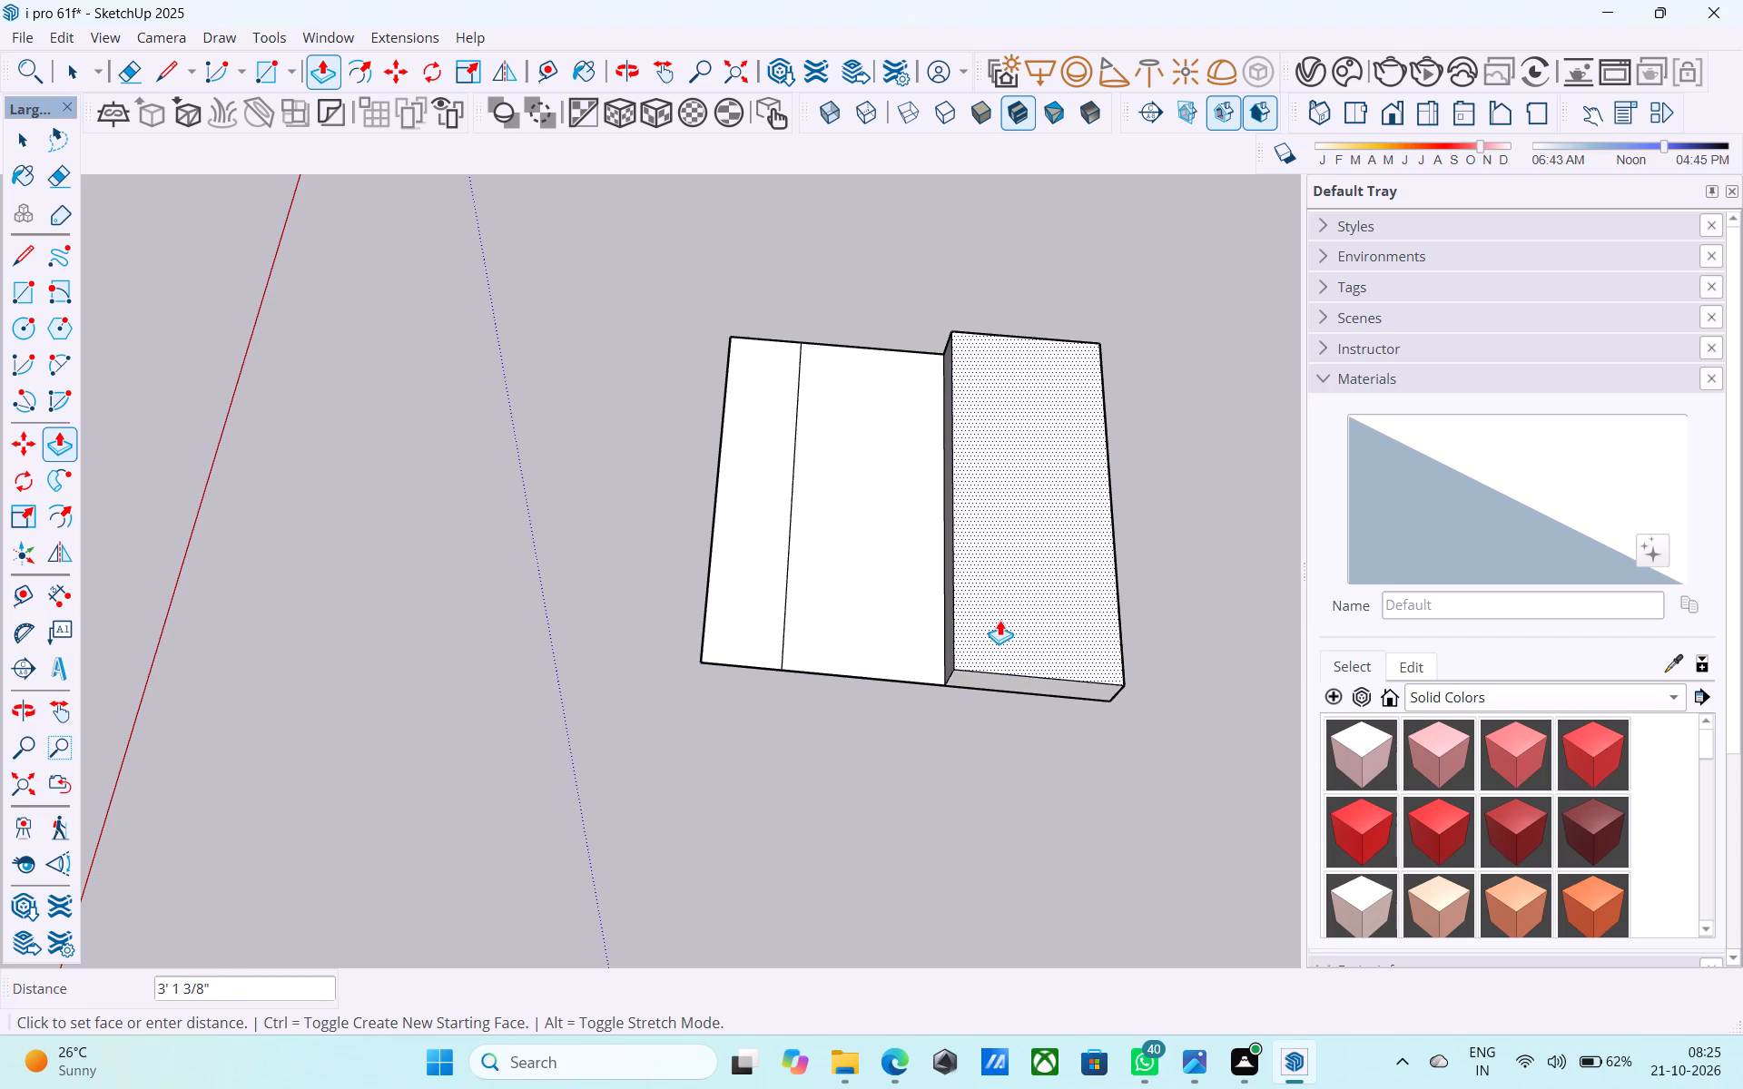
type("10'")
key("Return")
double_click(938, 607)
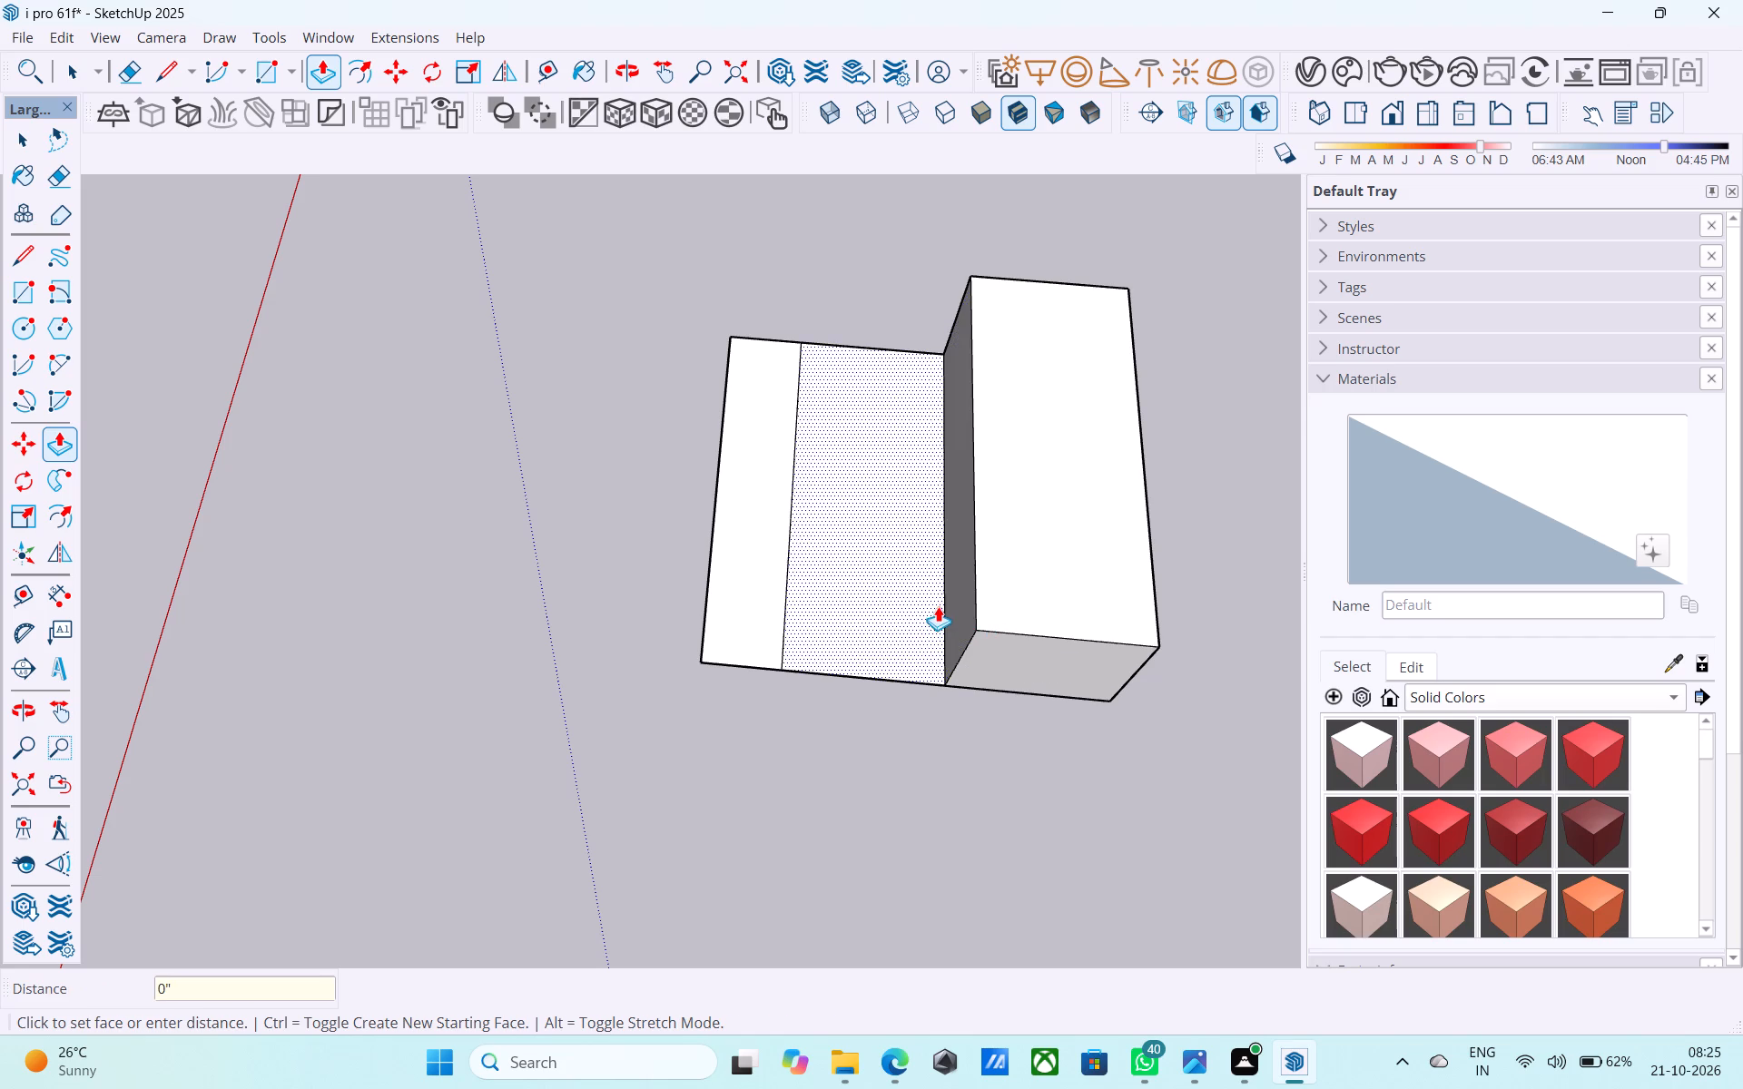
double_click(764, 633)
Examine the extruded block from several angles.
middle_click_drag(773, 787, 727, 655)
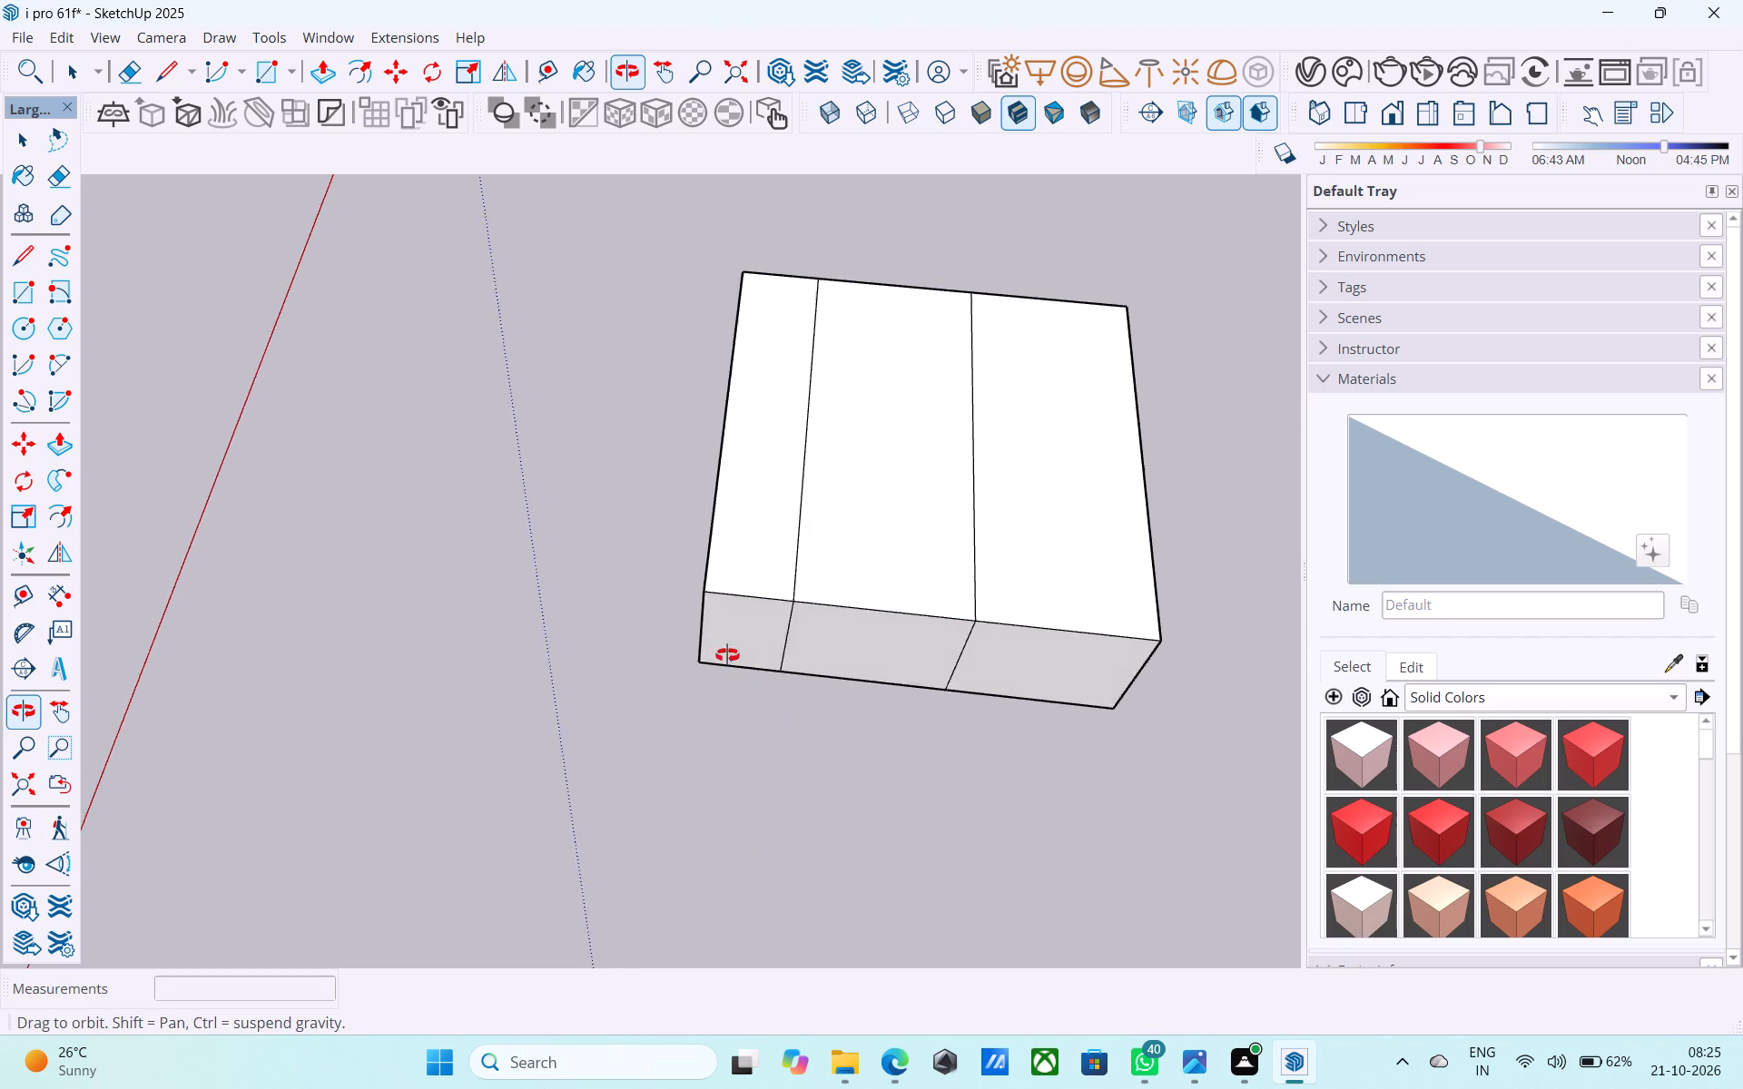
middle_click_drag(727, 655, 636, 751)
scroll(581, 789, "down", 4)
middle_click_drag(629, 800, 852, 829)
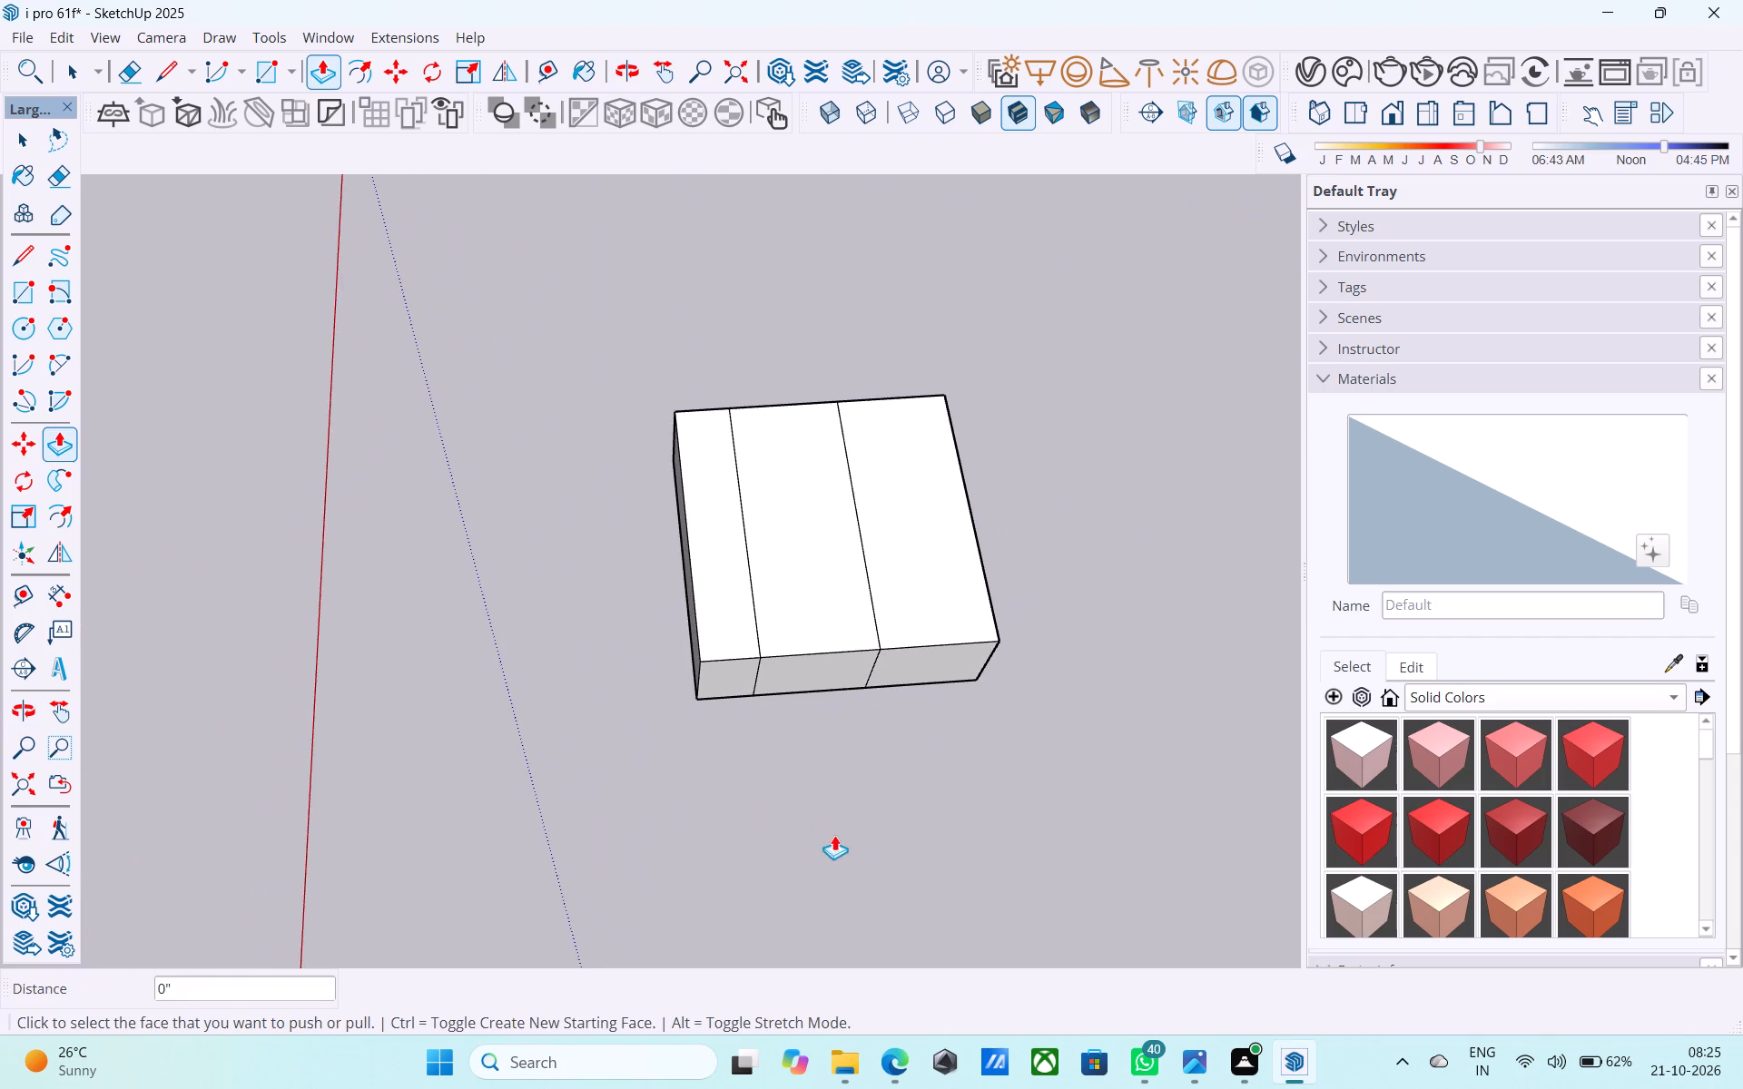
scroll(639, 840, "down", 2)
middle_click_drag(923, 823, 865, 762)
scroll(868, 611, "up", 1)
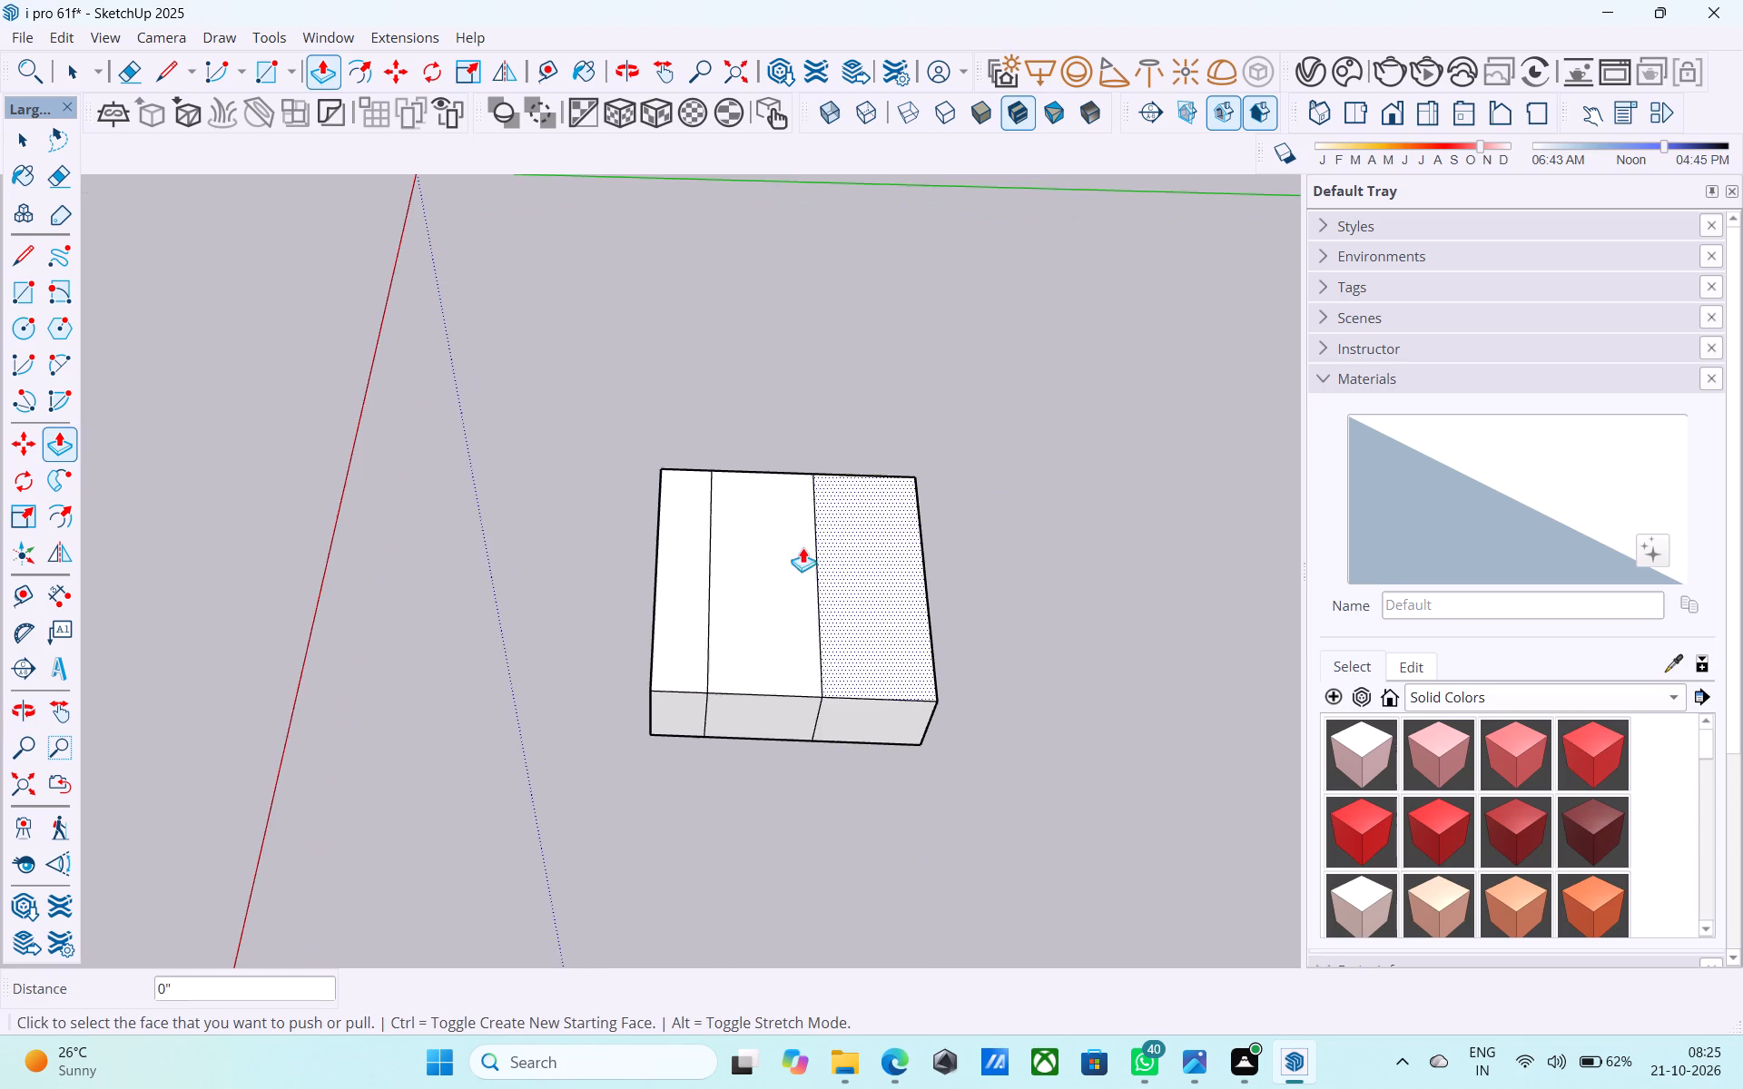
scroll(752, 710, "down", 1)
scroll(817, 452, "up", 3)
middle_click_drag(783, 465, 783, 495)
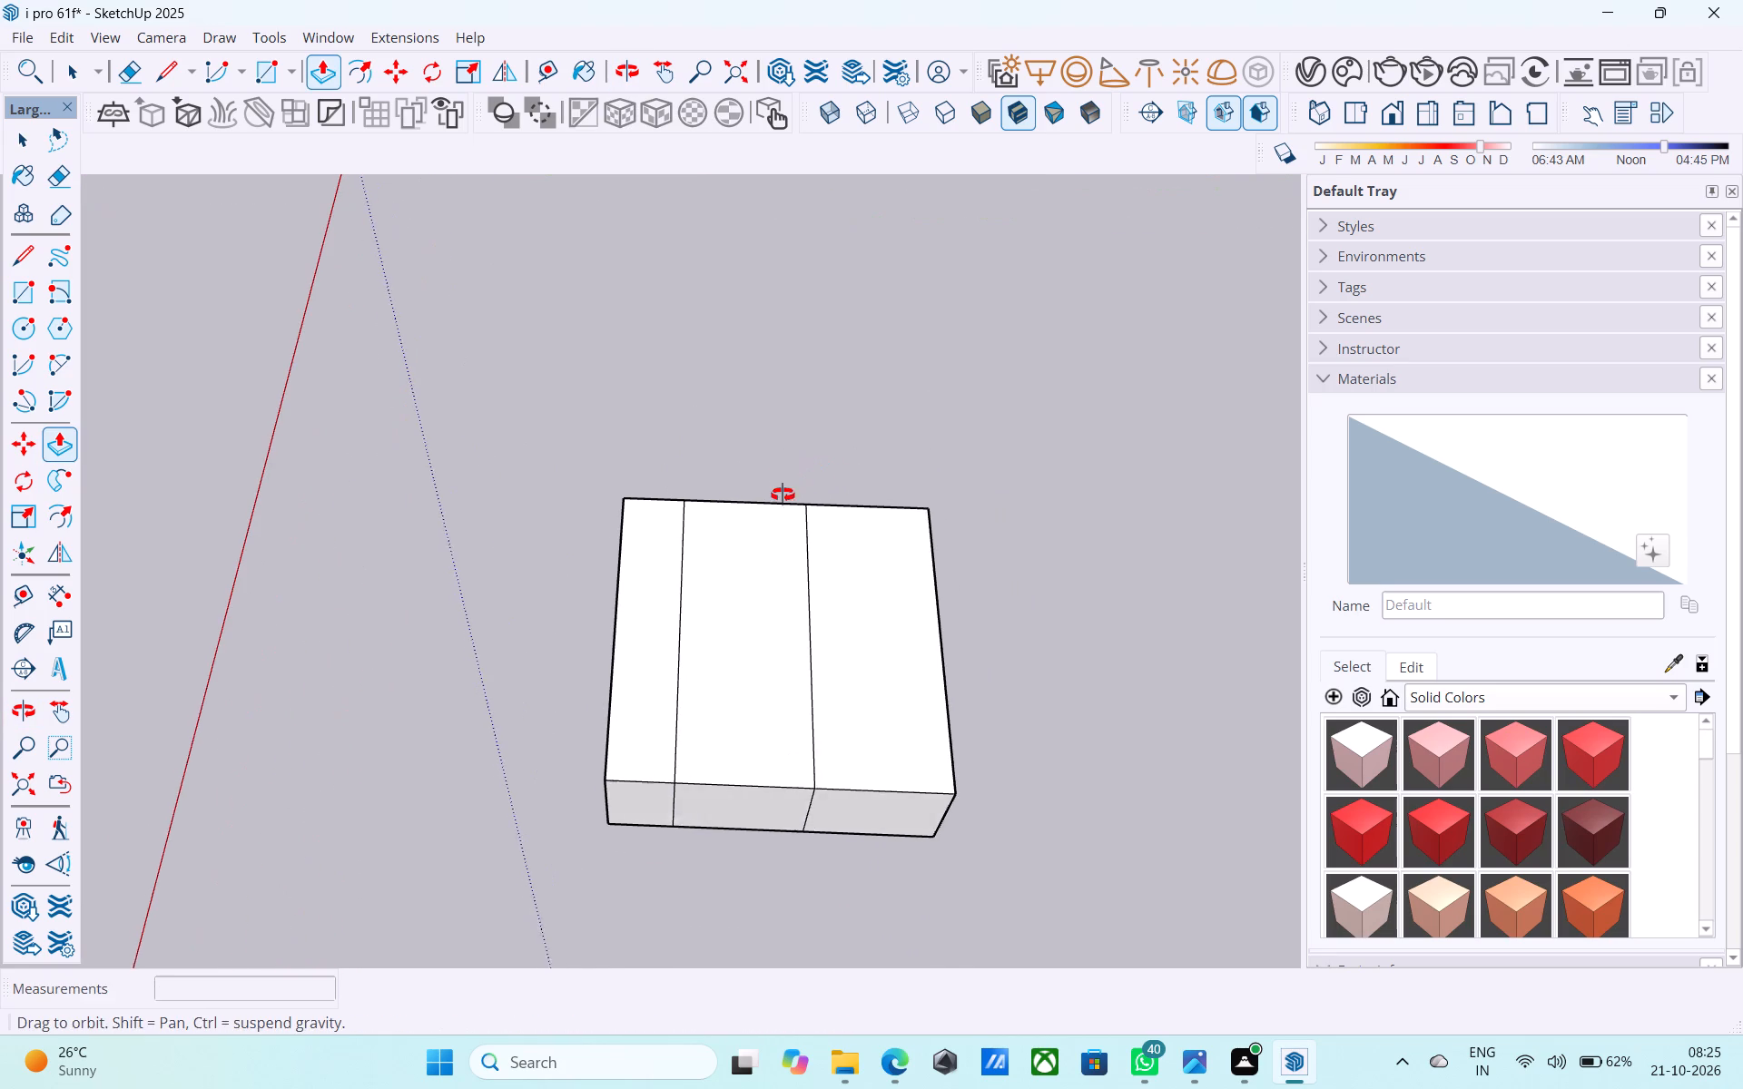
middle_click_drag(783, 495, 782, 506)
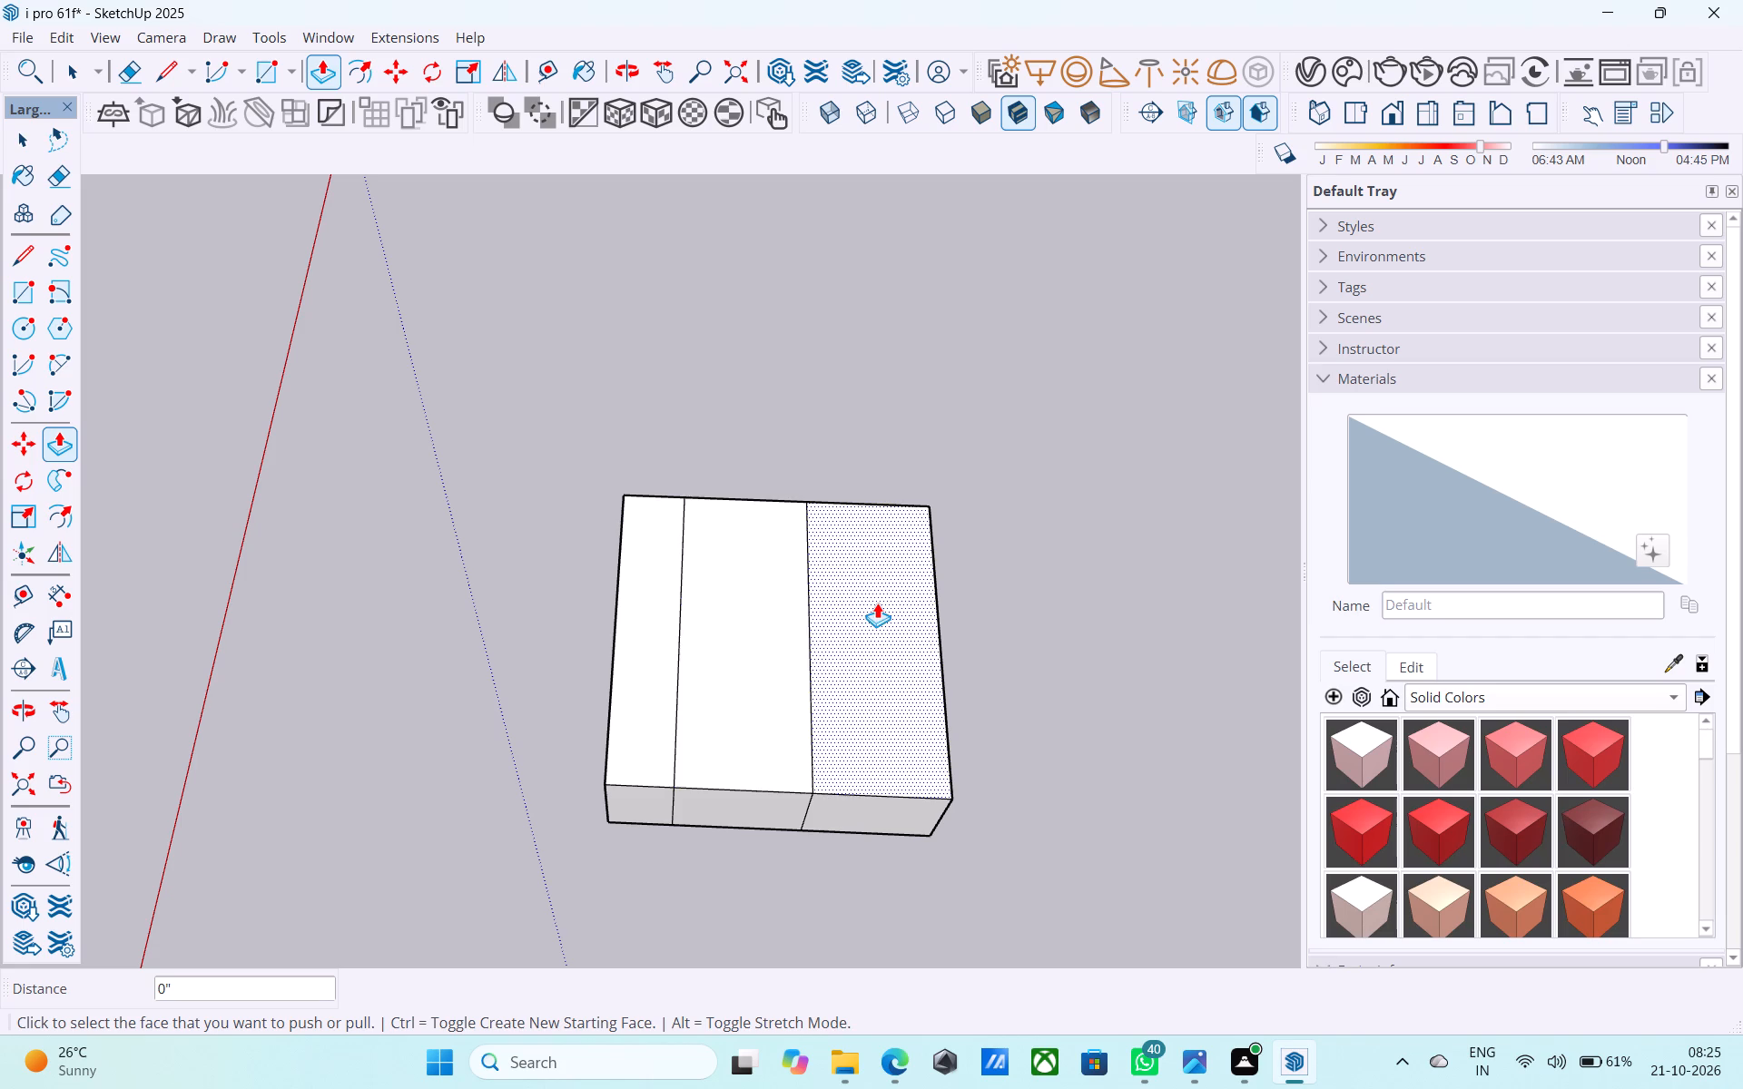
Erase the two dividing edges on the block's top, merging the three strips into one face.
scroll(877, 603, "down", 1)
scroll(877, 603, "up", 2)
scroll(976, 557, "up", 1)
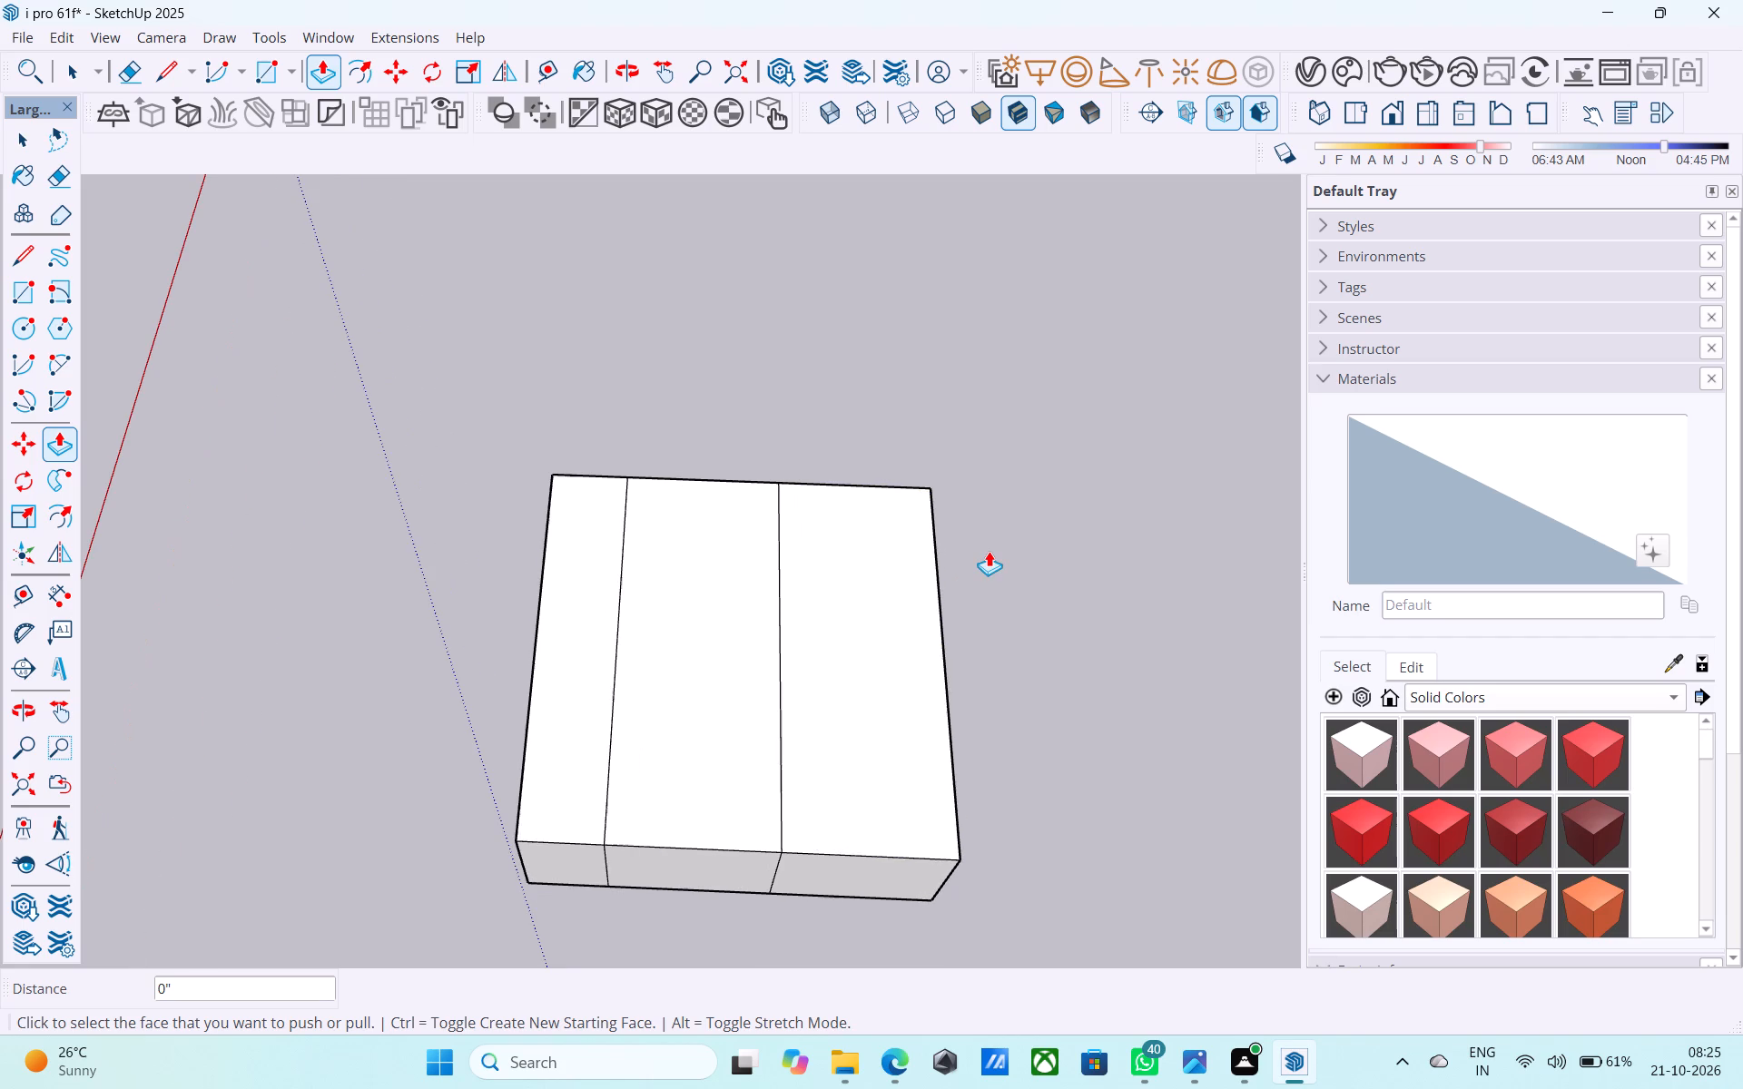
scroll(898, 589, "up", 3)
key("e")
left_click_drag(793, 665, 674, 693)
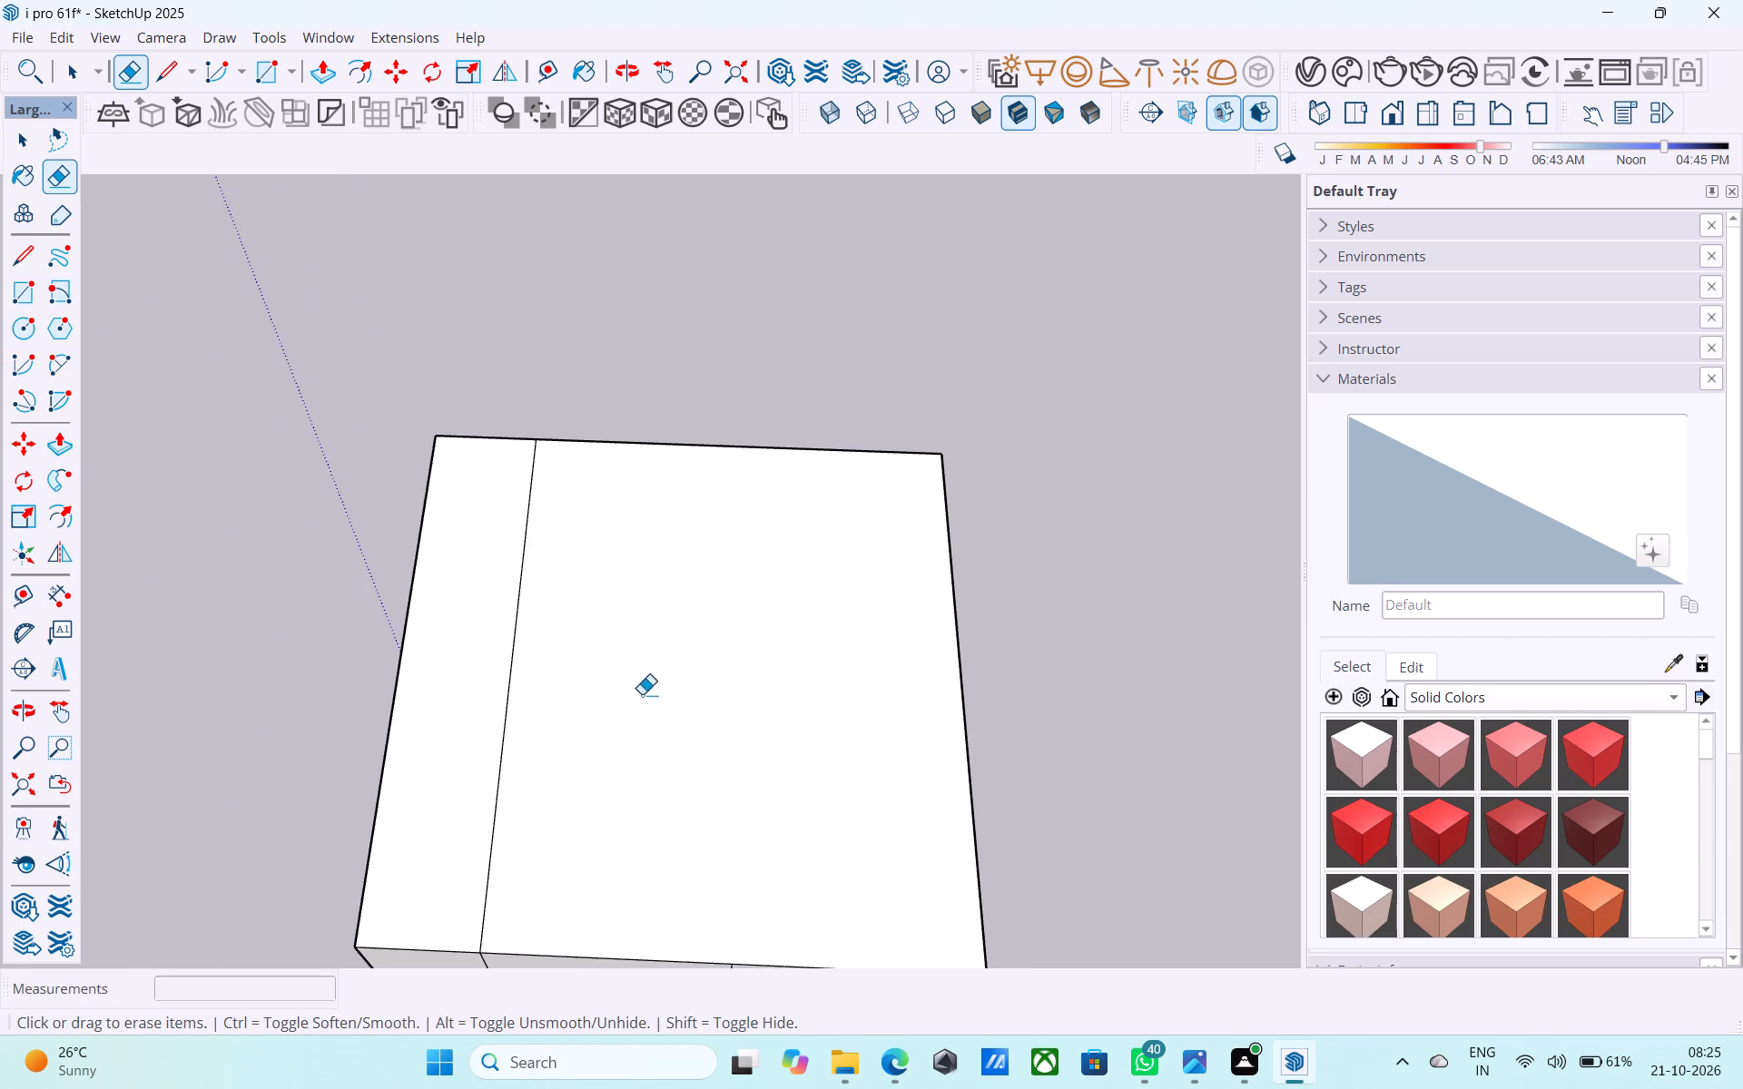
left_click_drag(525, 696, 479, 691)
Offset the outline of the block's top face 9" inward.
key("space")
left_click(480, 691)
key("f")
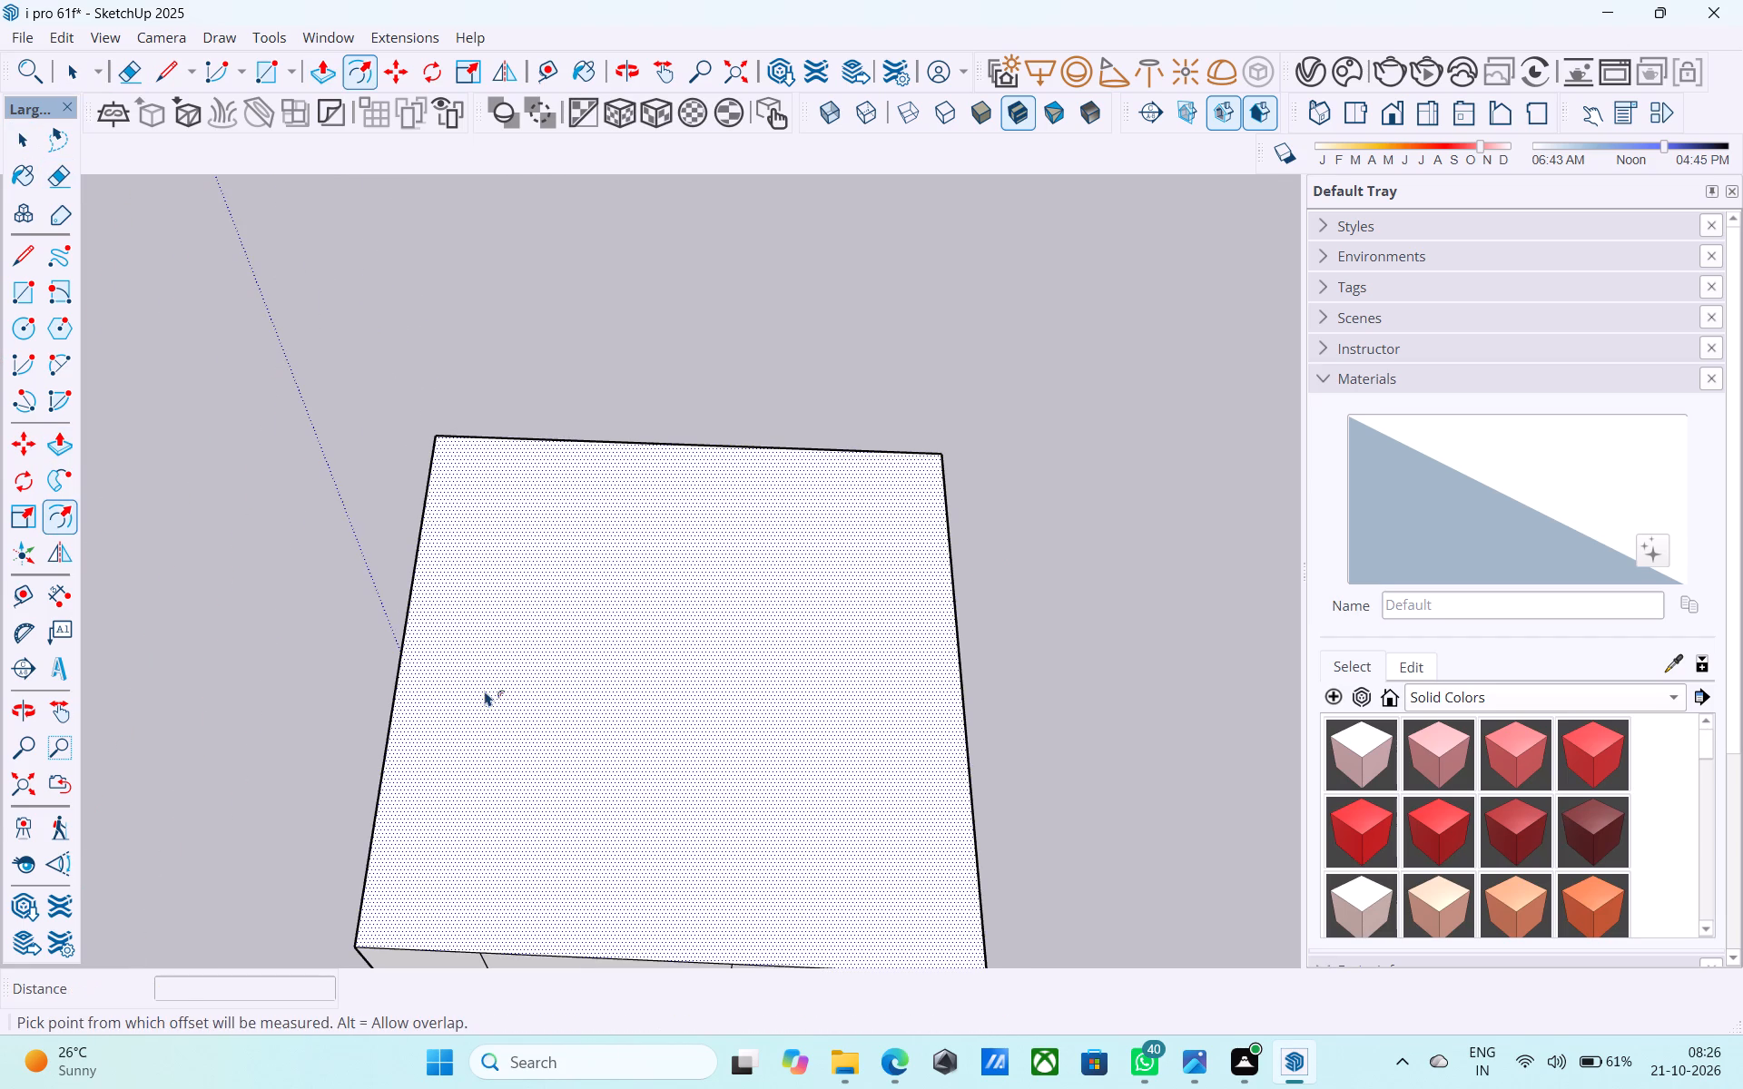
left_click(485, 691)
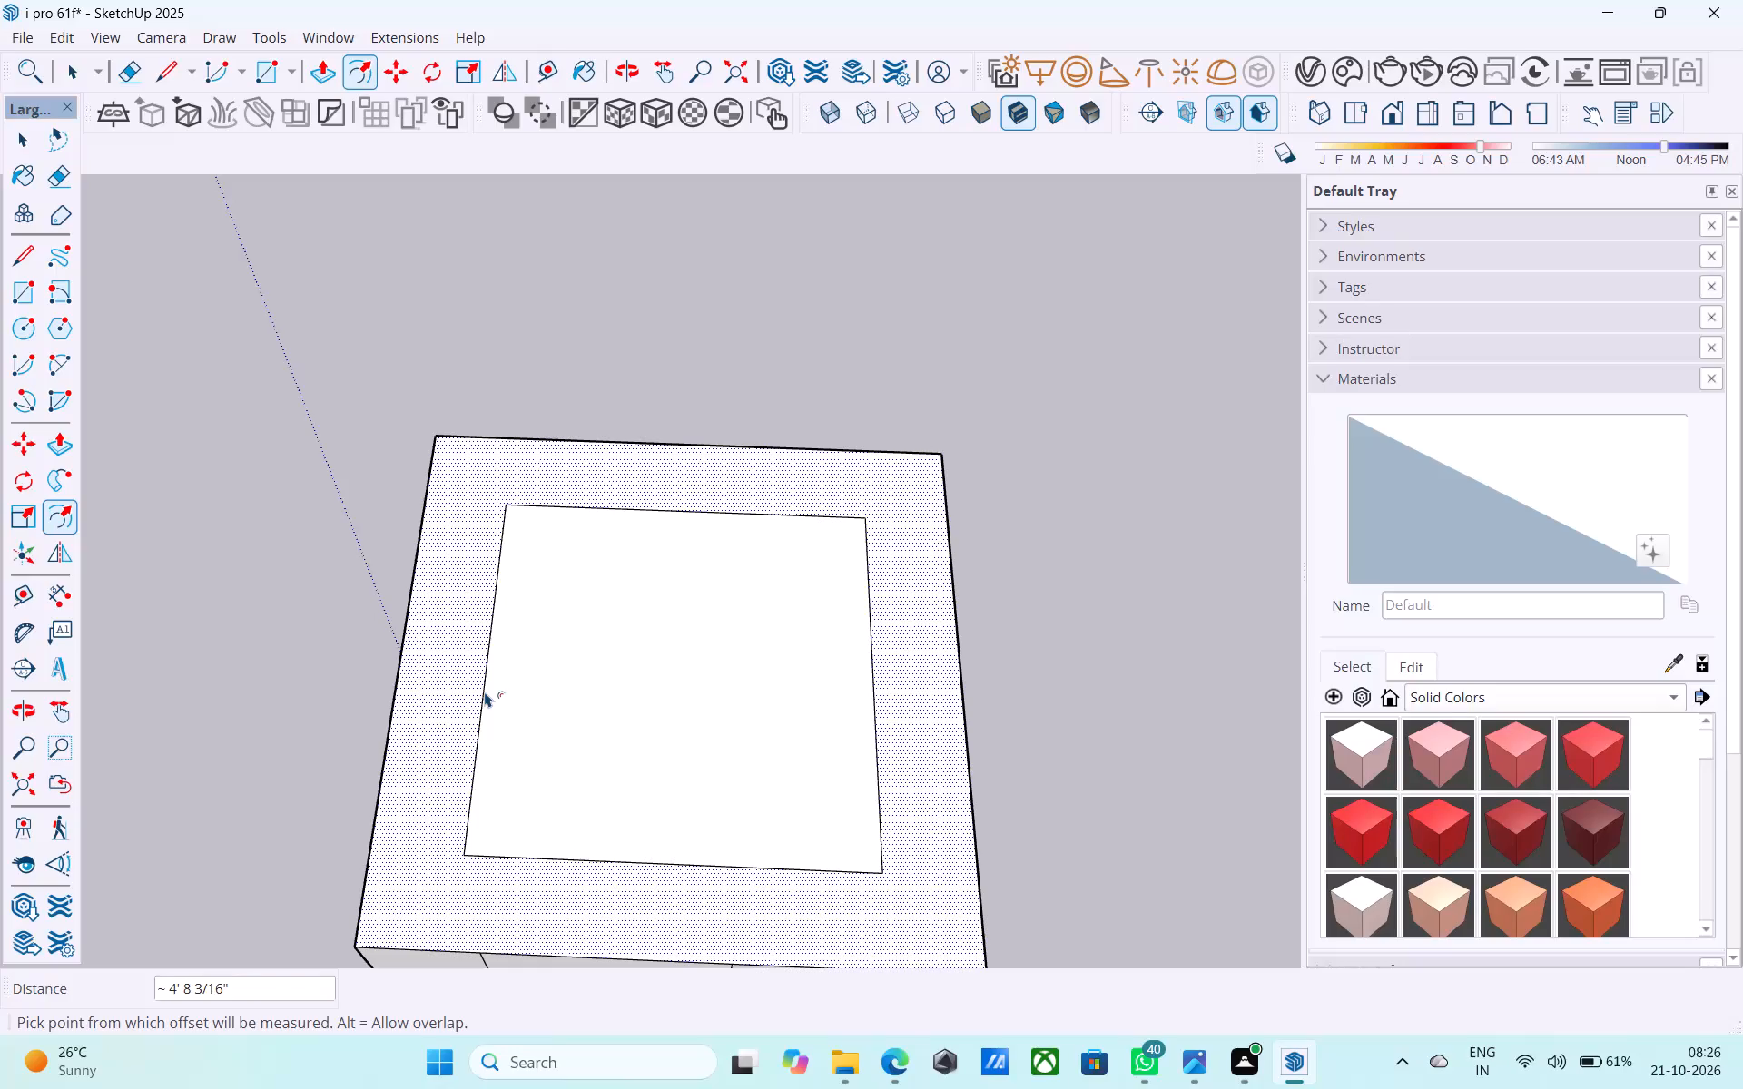
type("9\"")
key("Return")
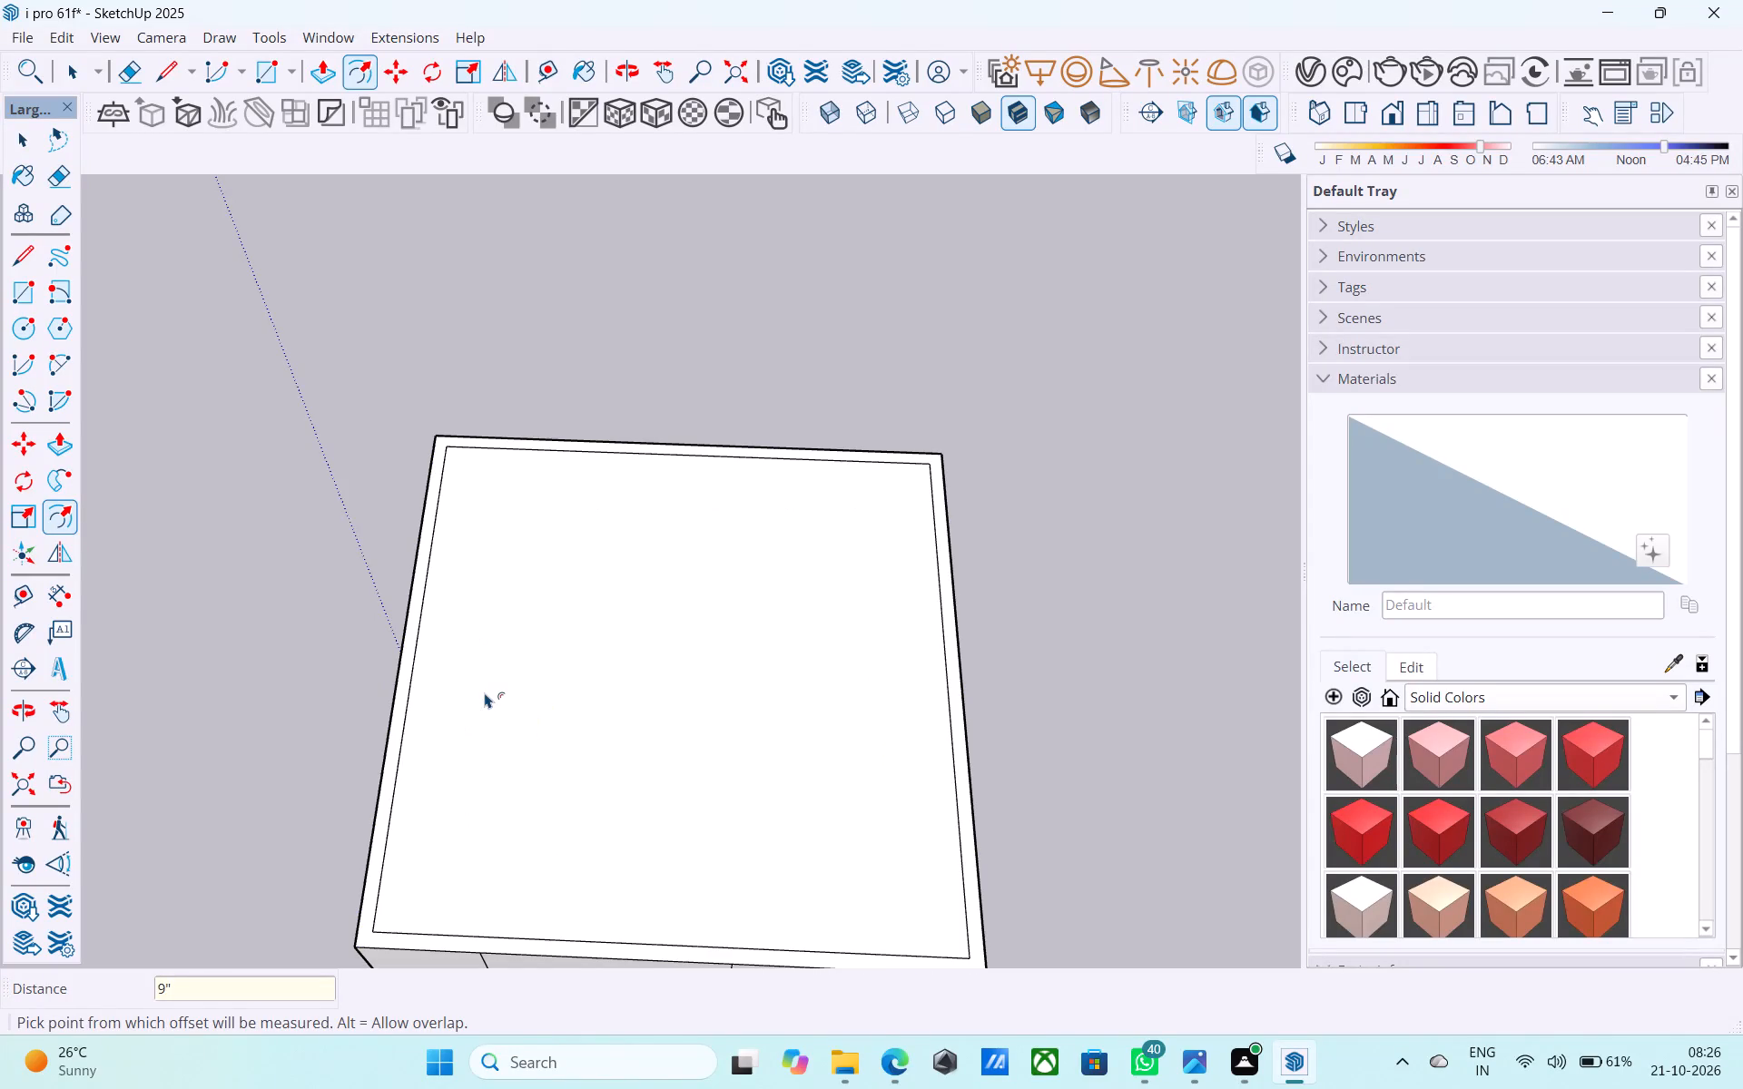
key("space")
Bring the Entity Info of the selected border face on the block's top into view.
scroll(782, 490, "down", 7)
scroll(655, 616, "up", 9)
scroll(427, 589, "down", 3)
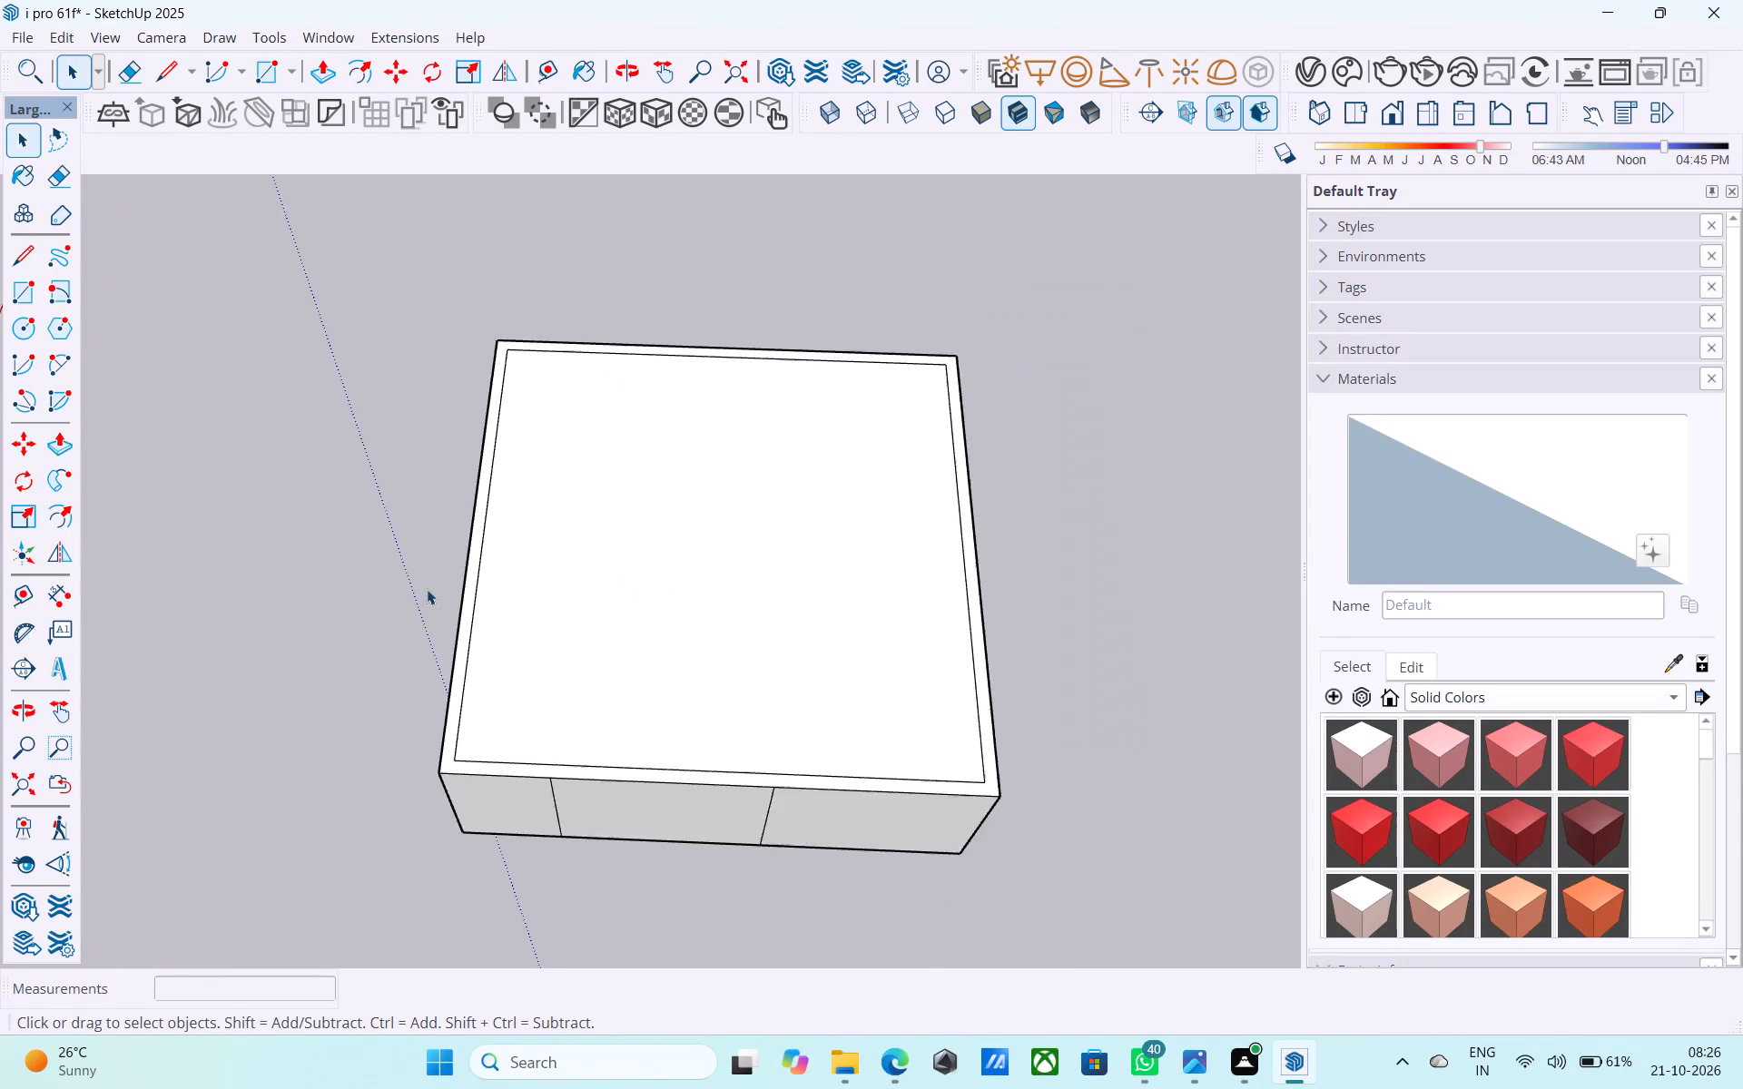
scroll(427, 589, "down", 2)
scroll(842, 643, "up", 4)
scroll(1354, 615, "down", 3)
scroll(1068, 590, "down", 3)
scroll(736, 616, "up", 4)
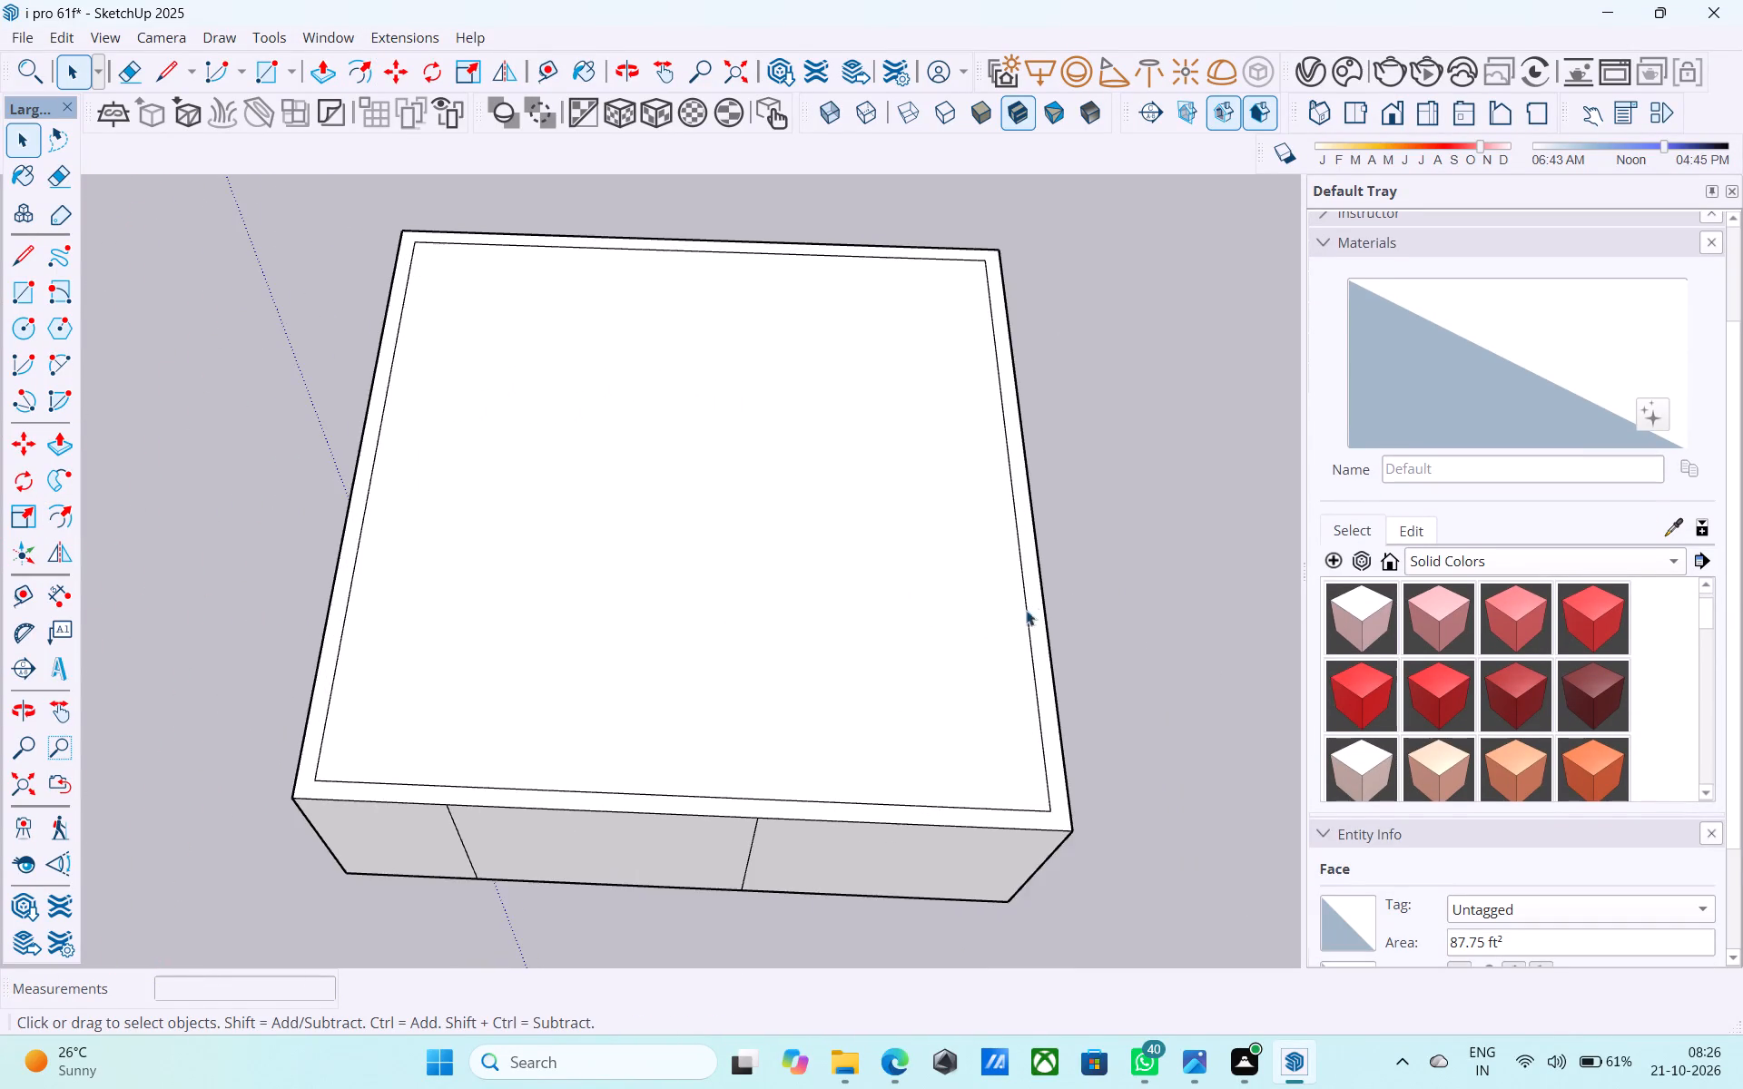
scroll(1038, 609, "down", 3)
scroll(670, 731, "up", 3)
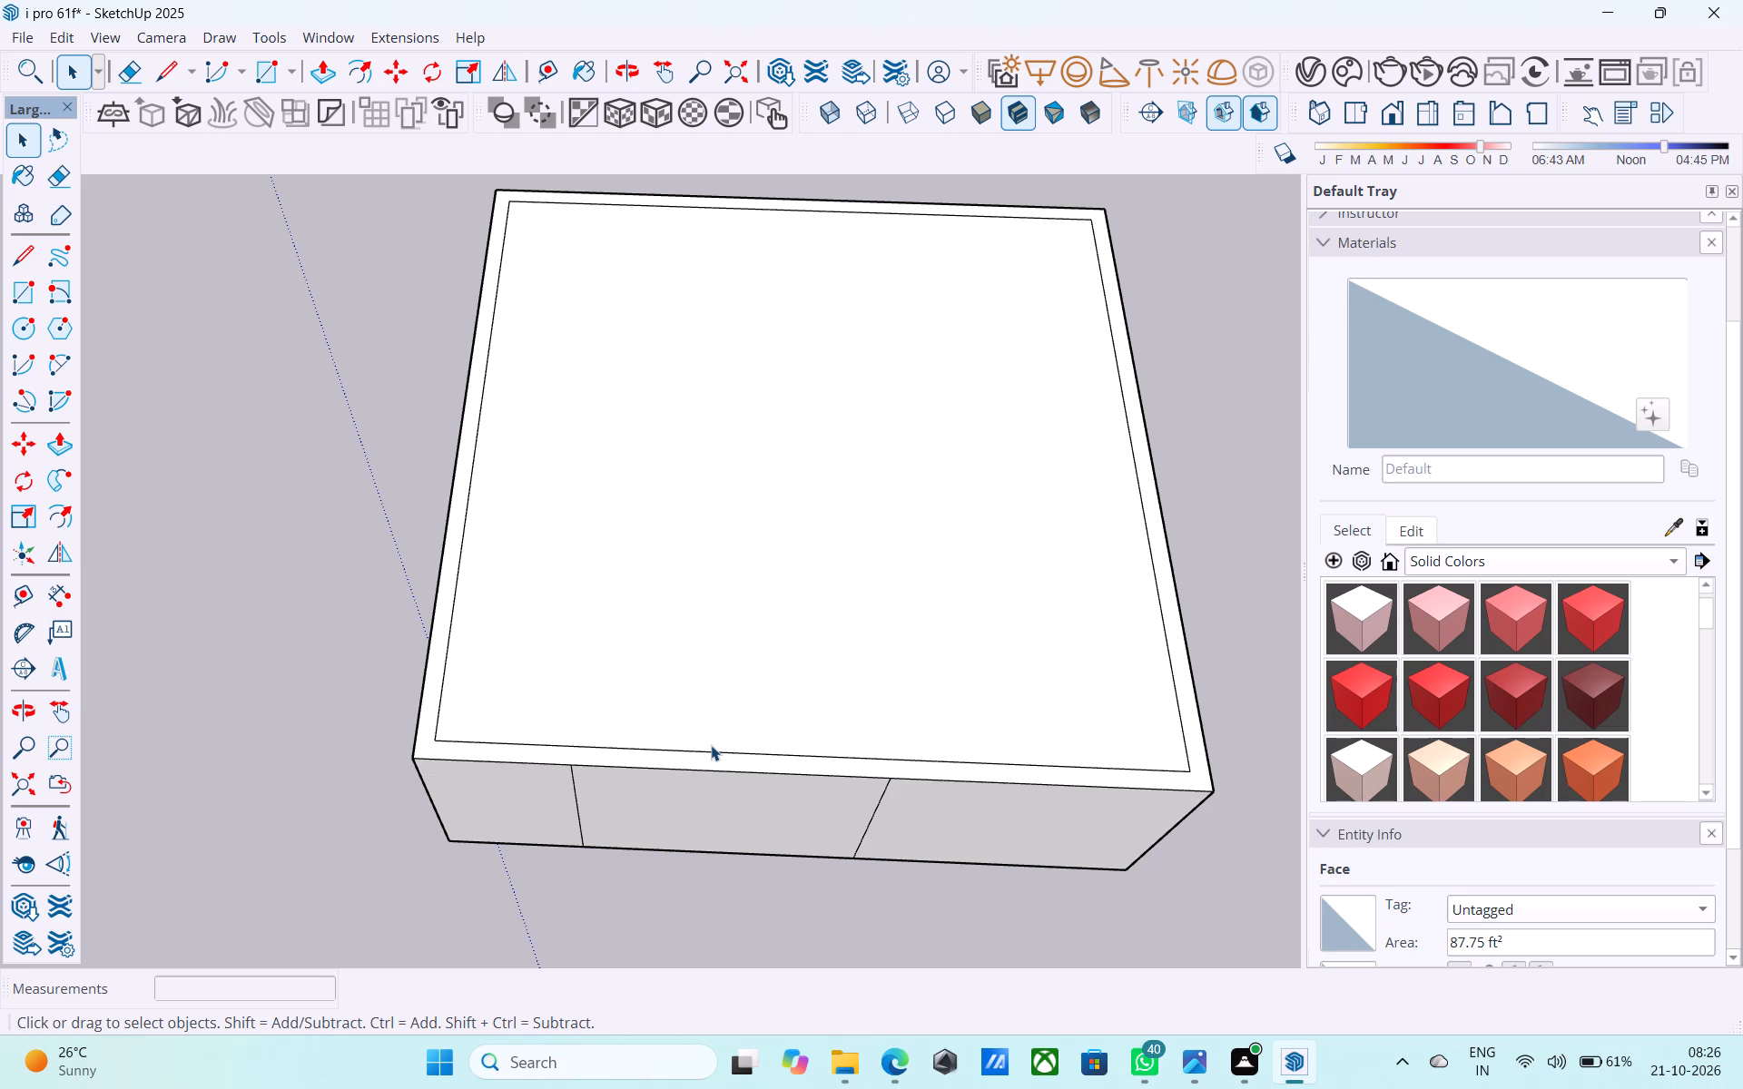
Copy the three collinear inner outline segments beside the divided side wall 4' inward along the top face.
scroll(711, 745, "down", 1)
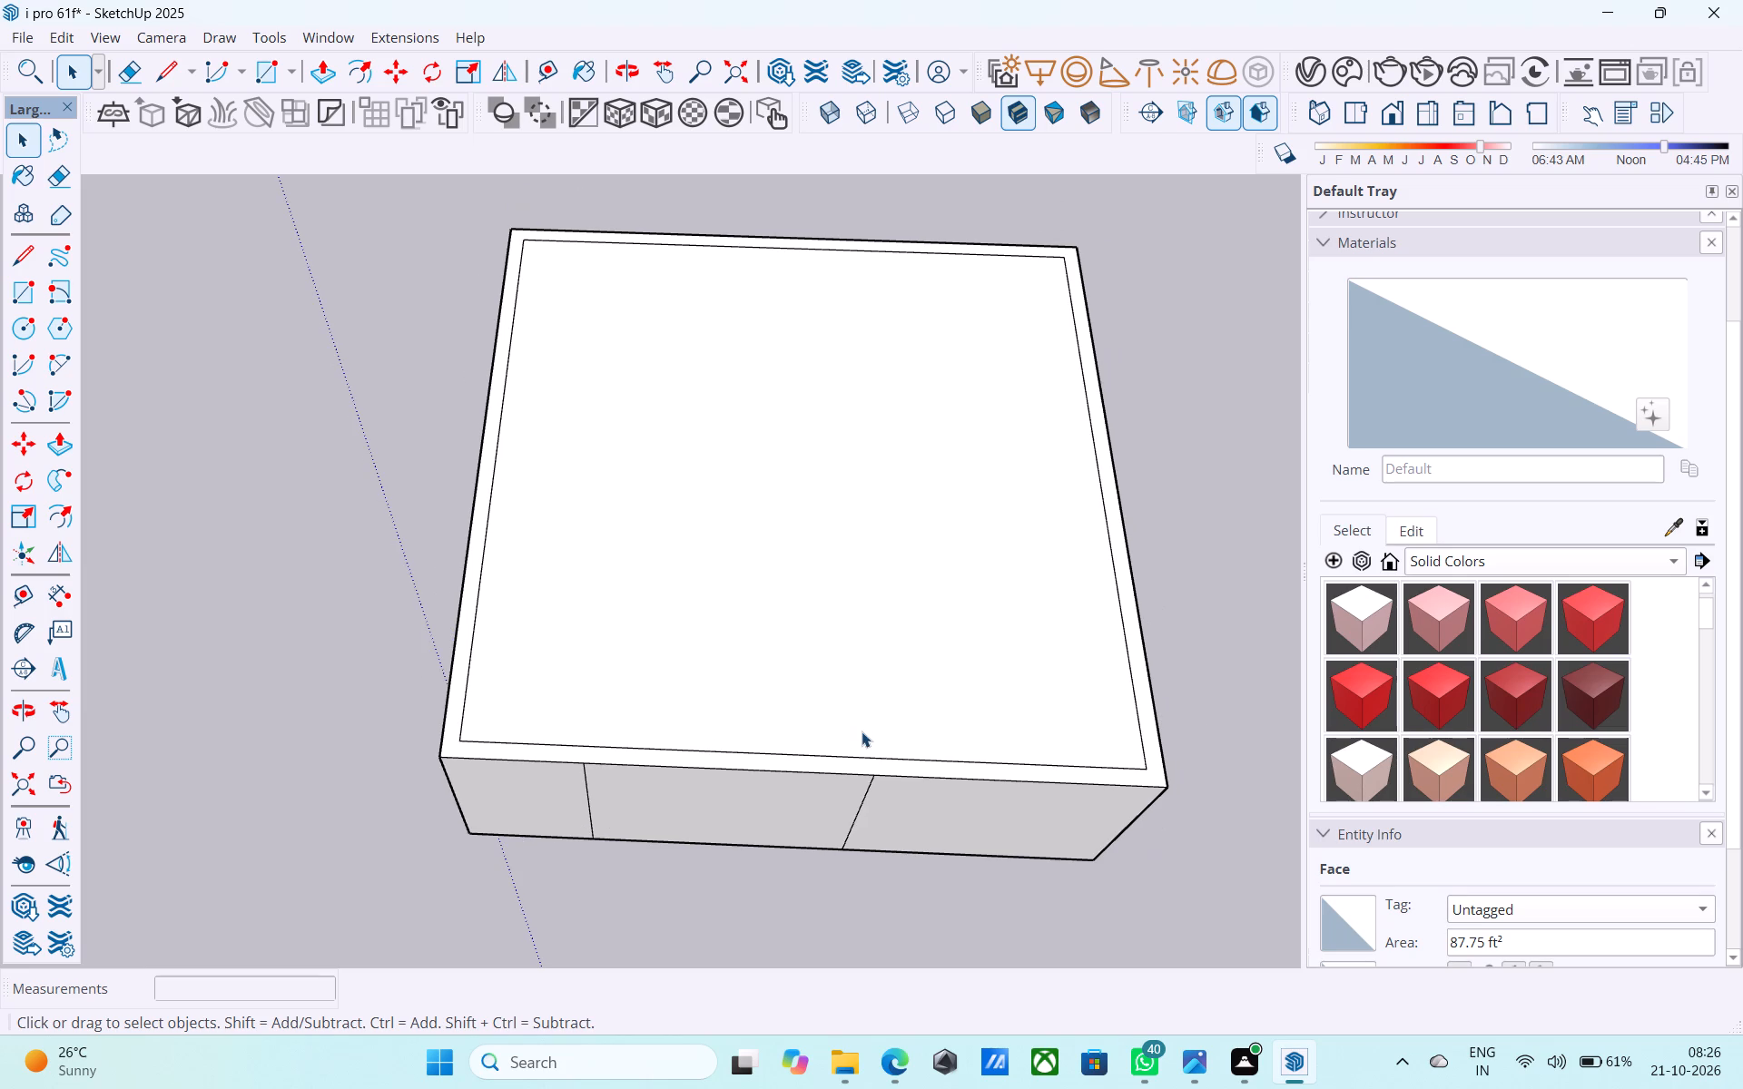
scroll(862, 731, "down", 1)
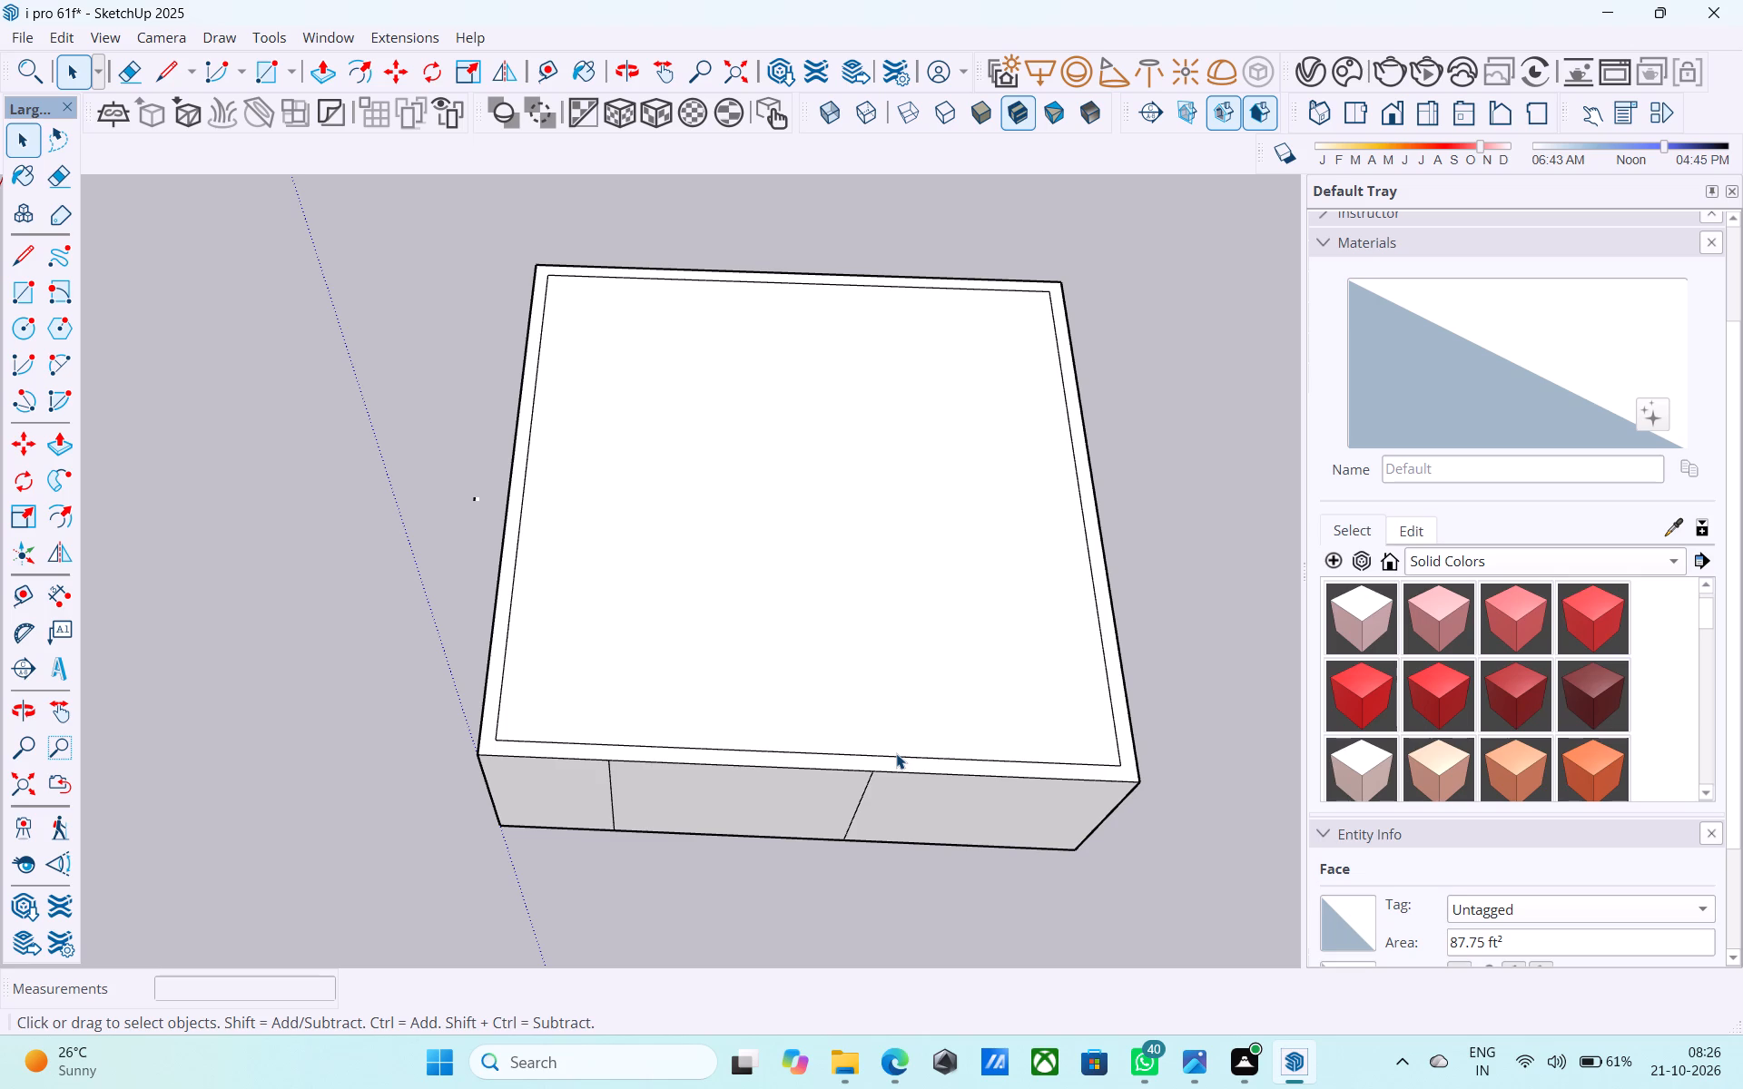
left_click(896, 753)
left_click(897, 757)
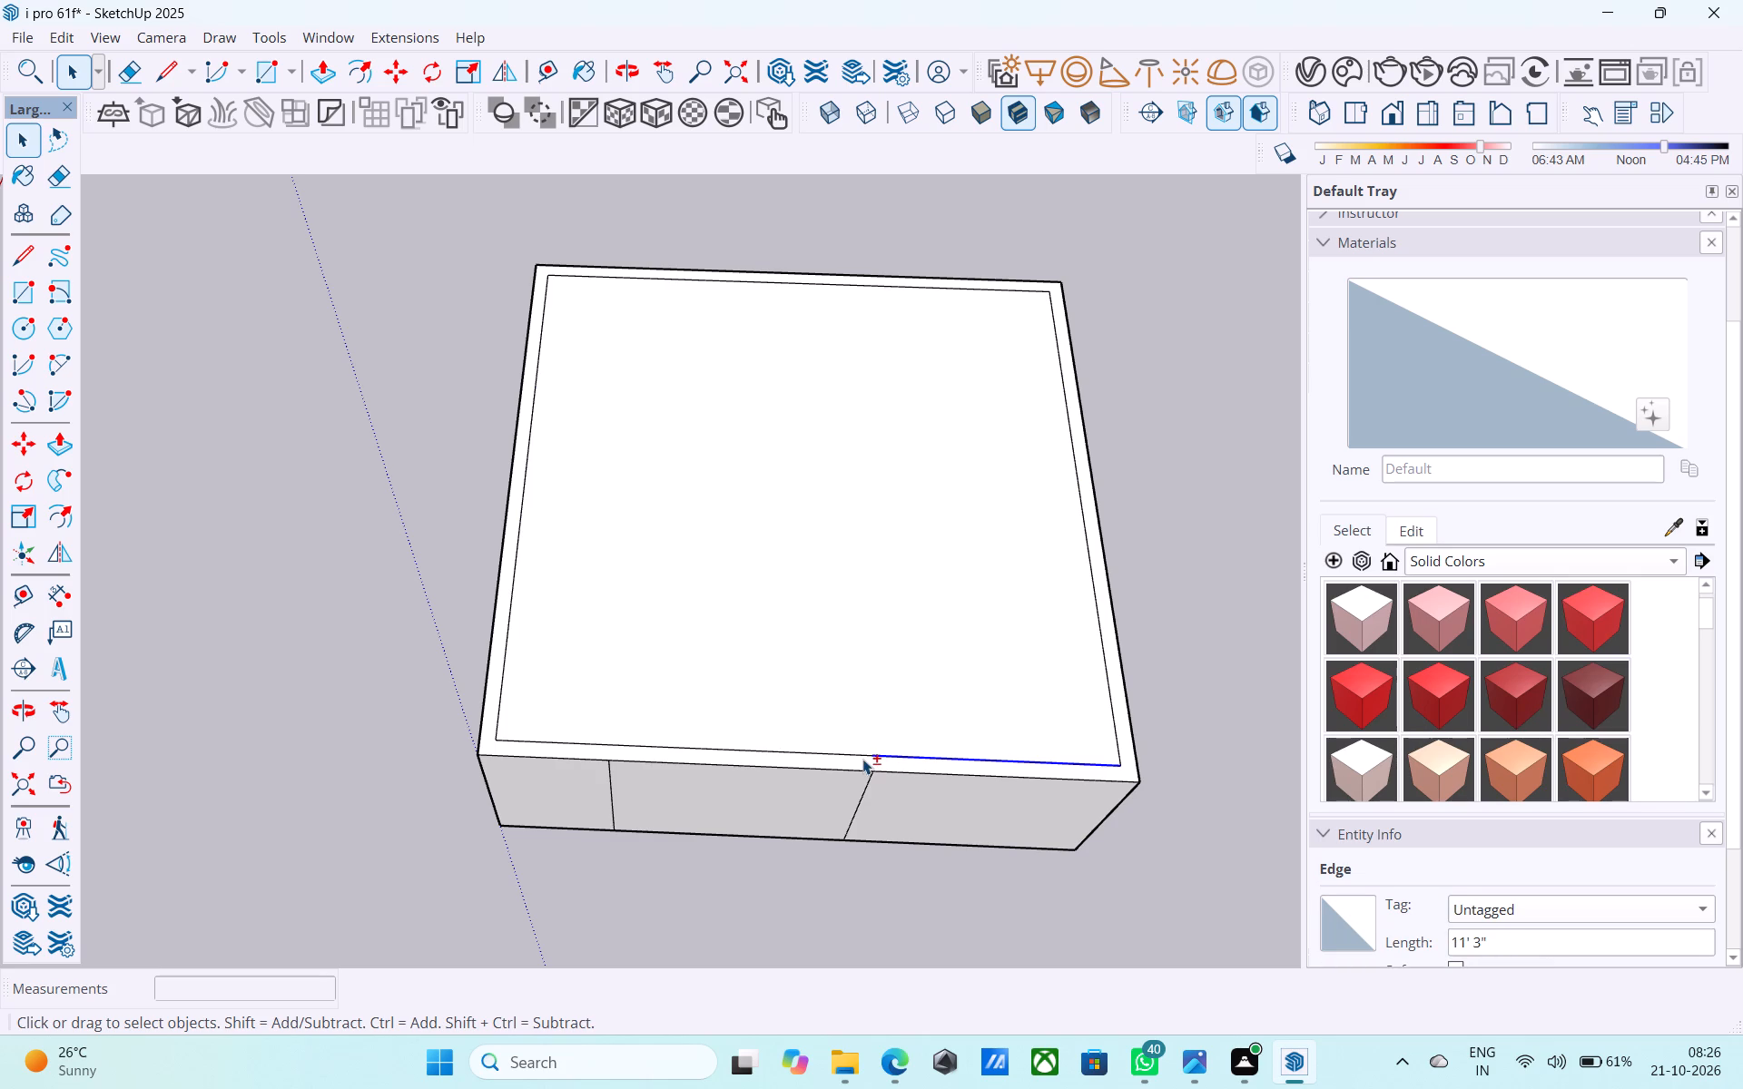
left_click(861, 756, "shift")
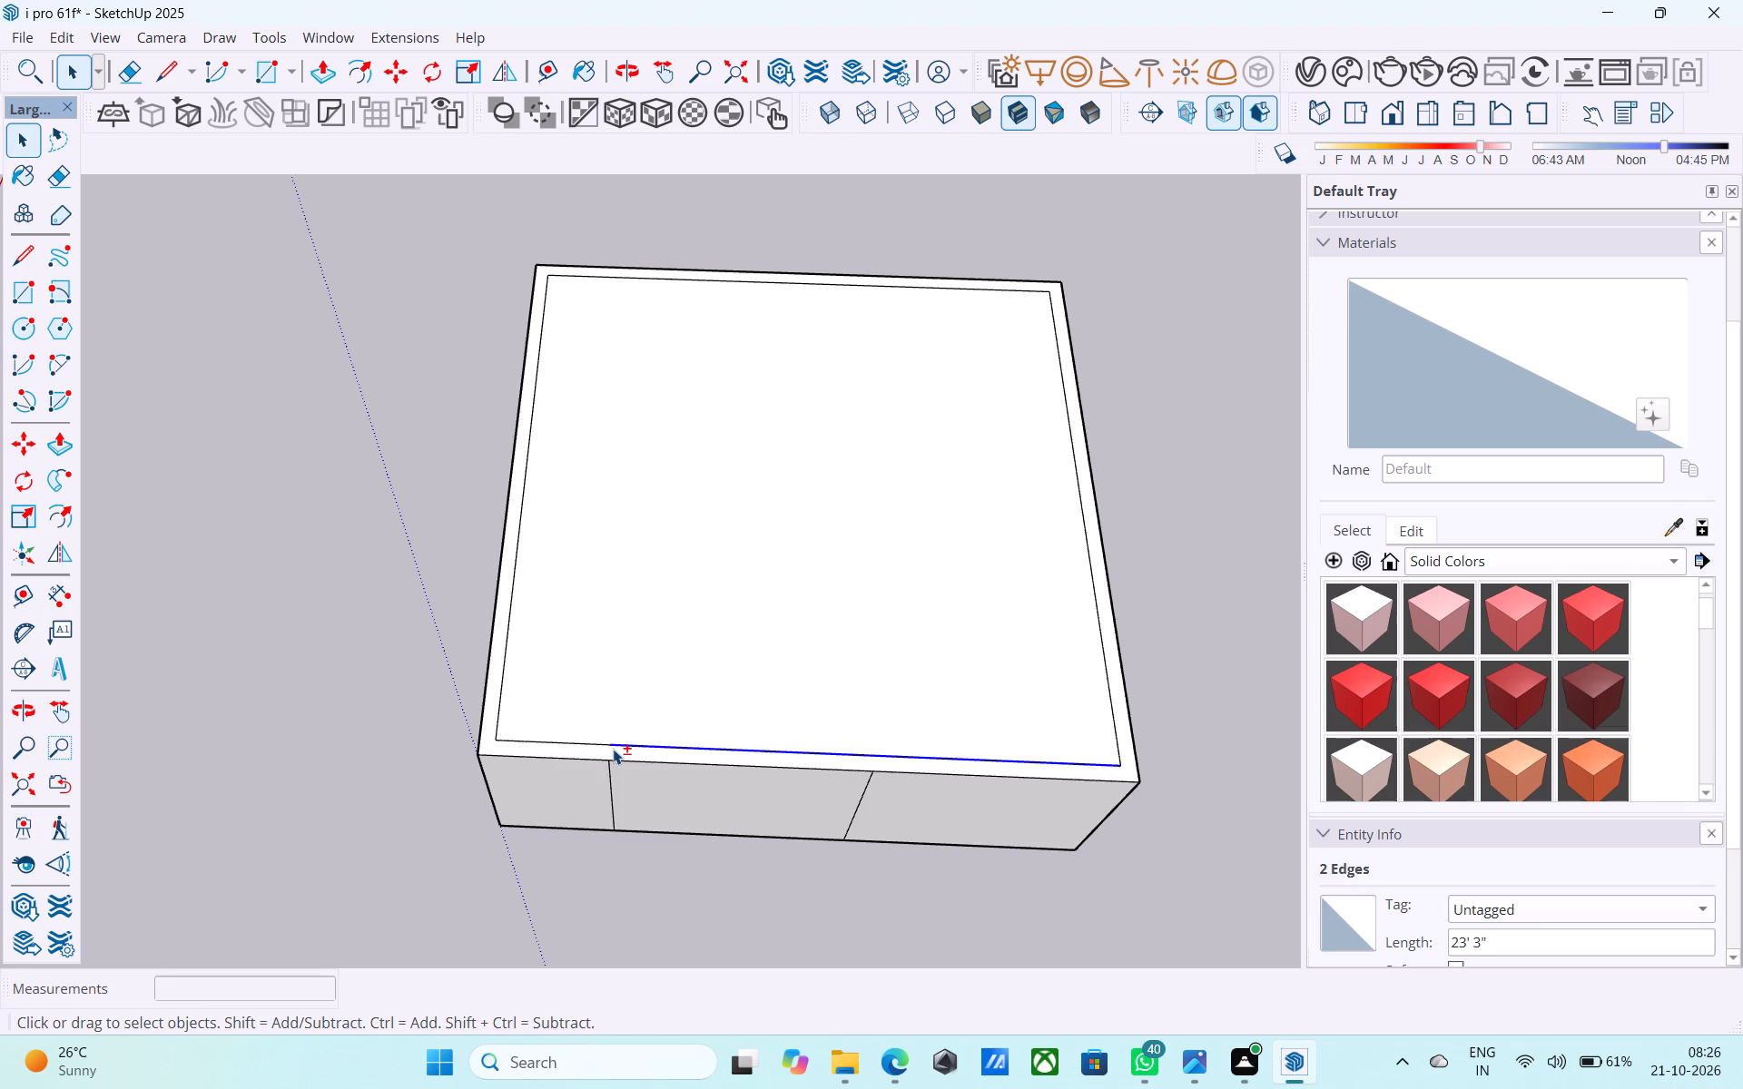
left_click(596, 743, "shift")
key("m")
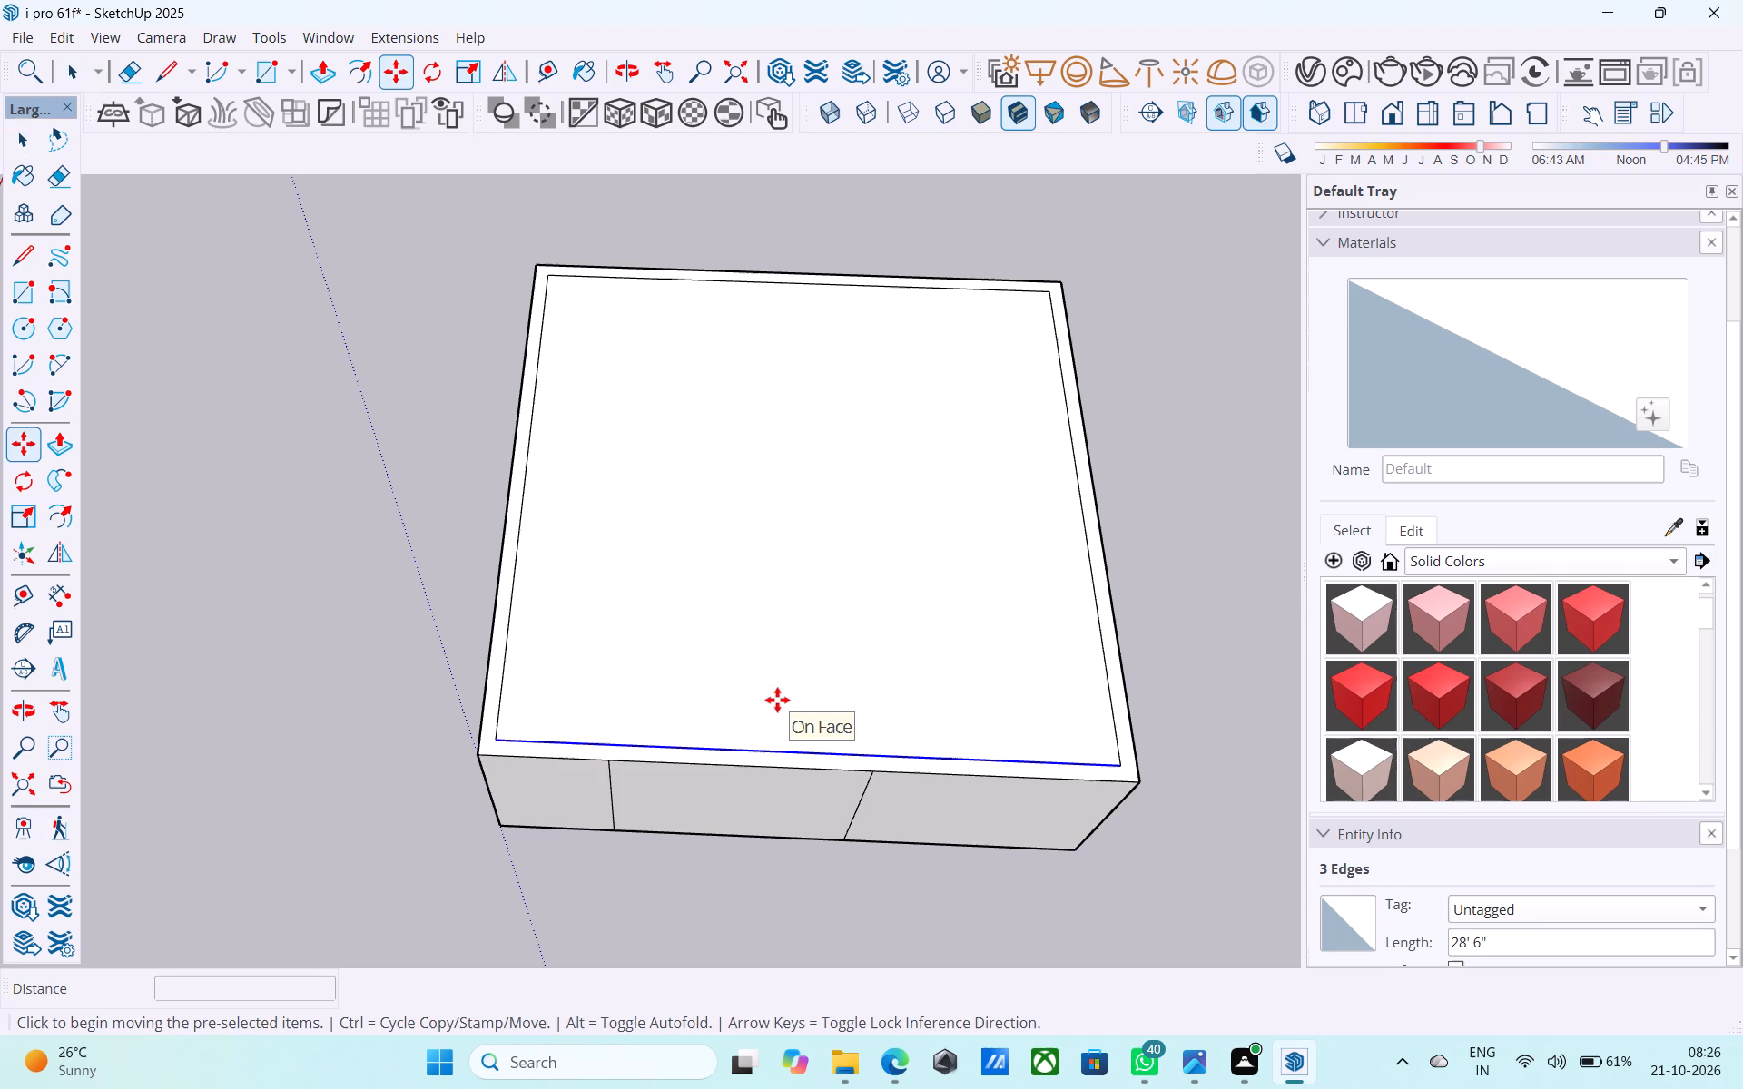
left_click(1119, 771)
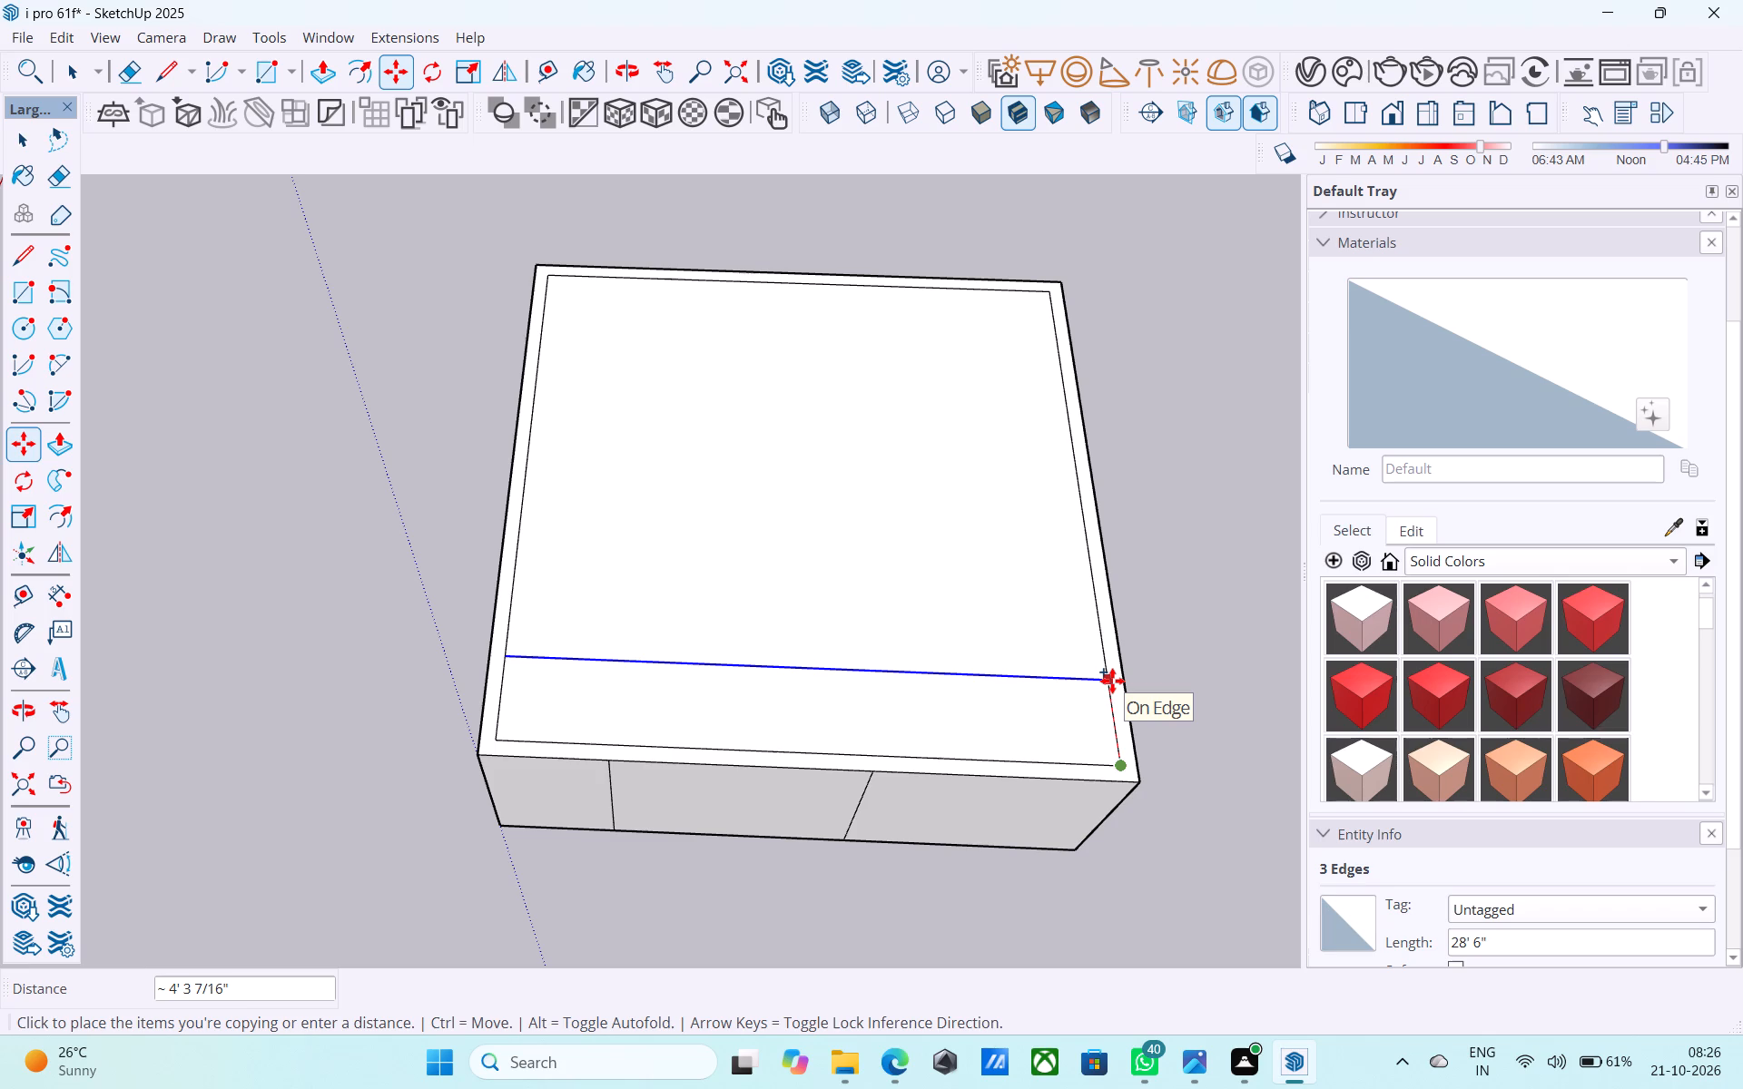
type("4'")
key("Return")
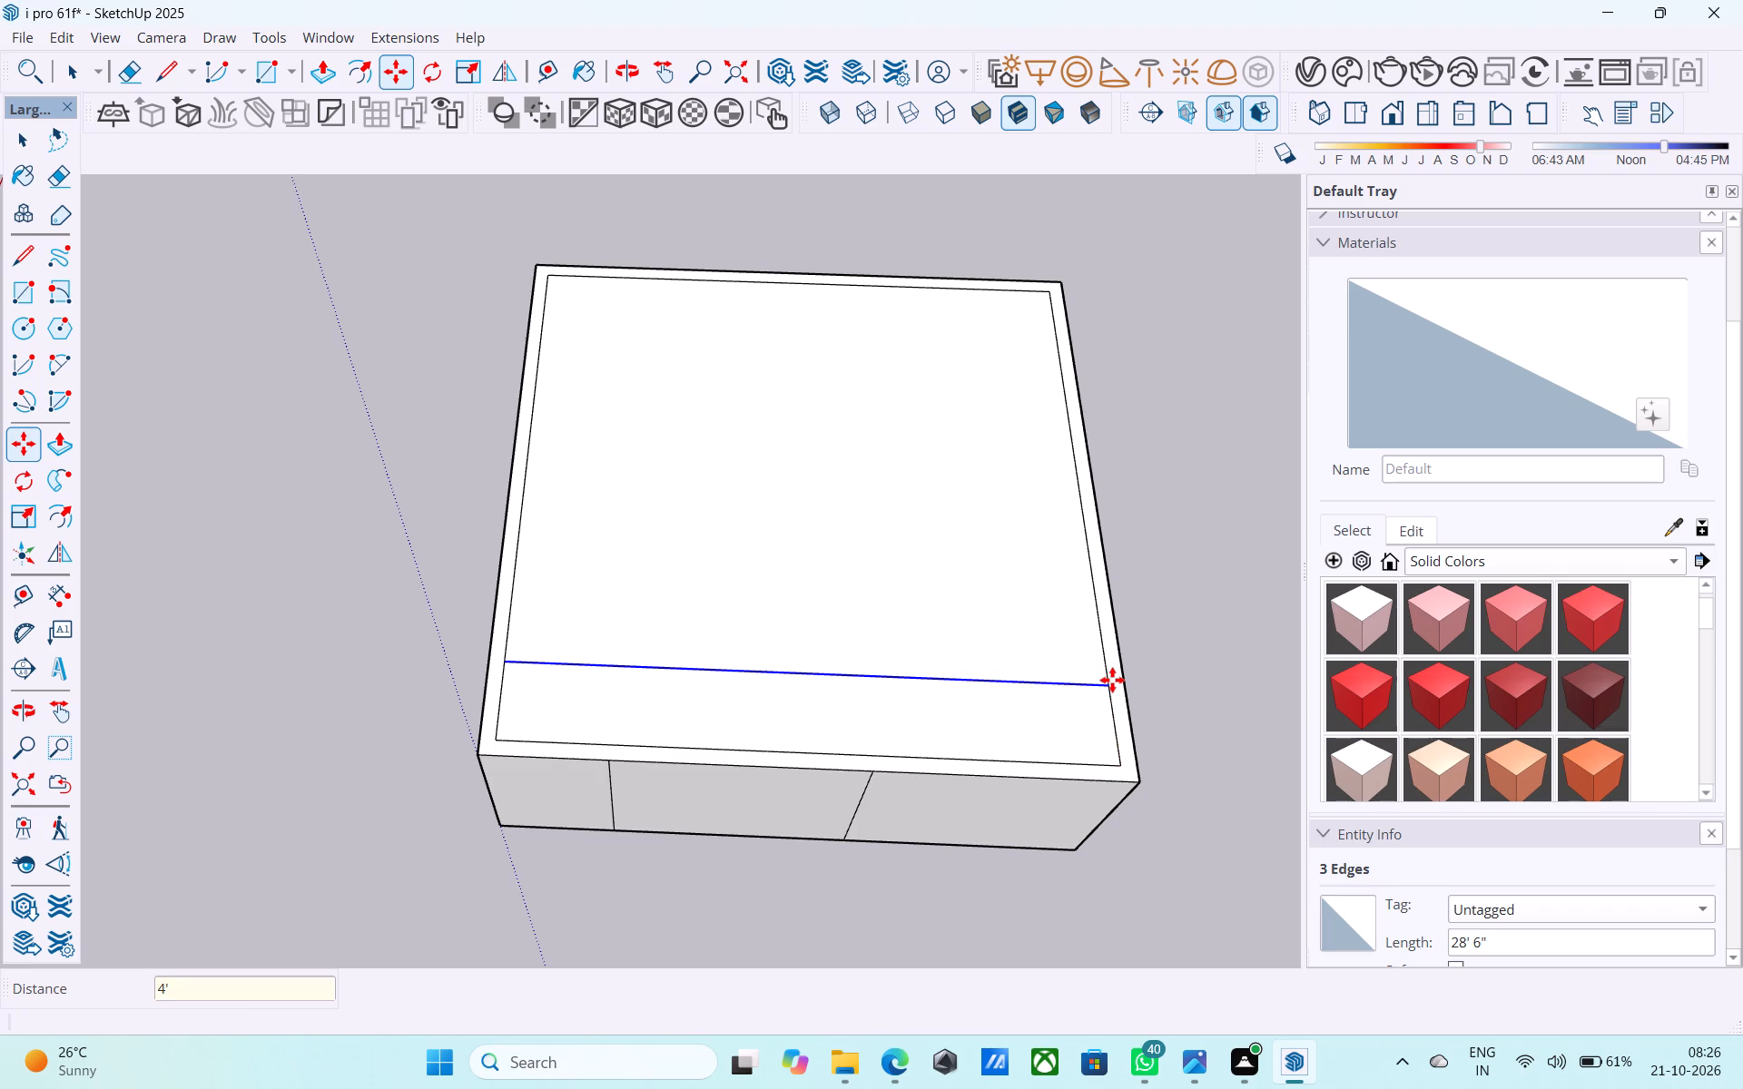
Copy the 4' partition line another 6" inward to give the partition its thickness.
scroll(1112, 679, "up", 1)
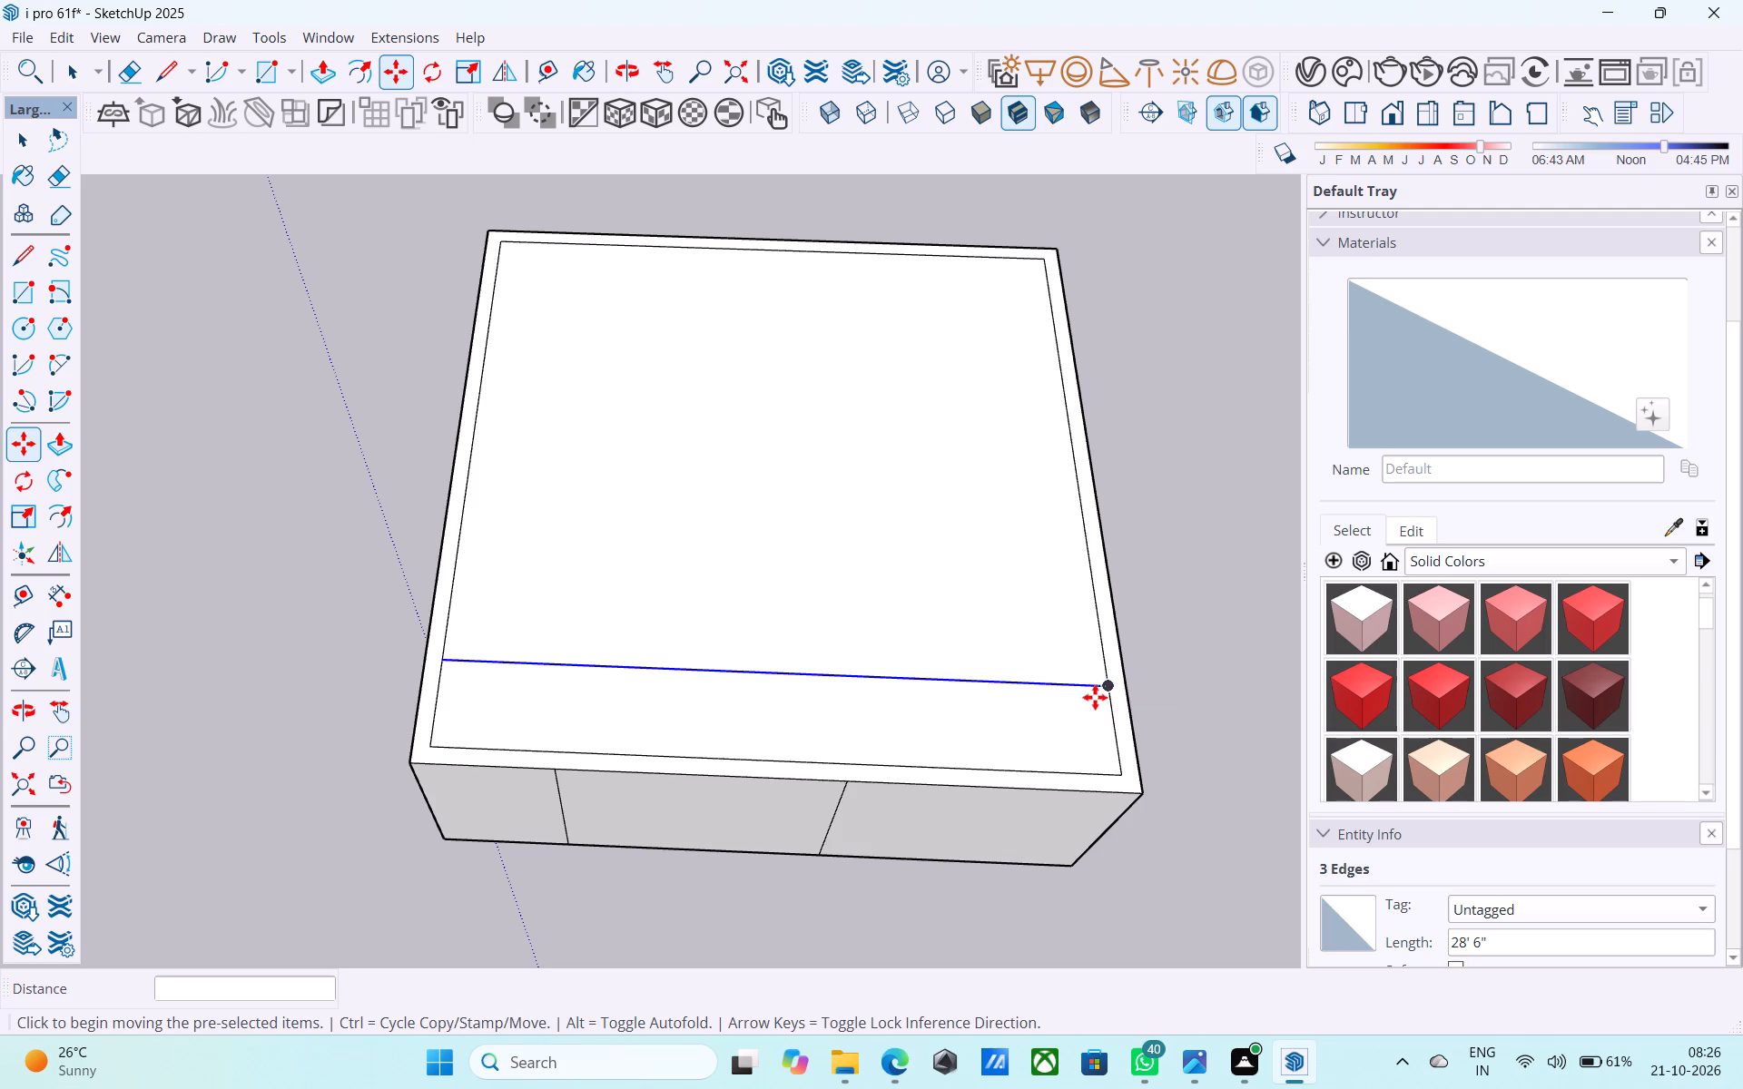
left_click(1108, 688)
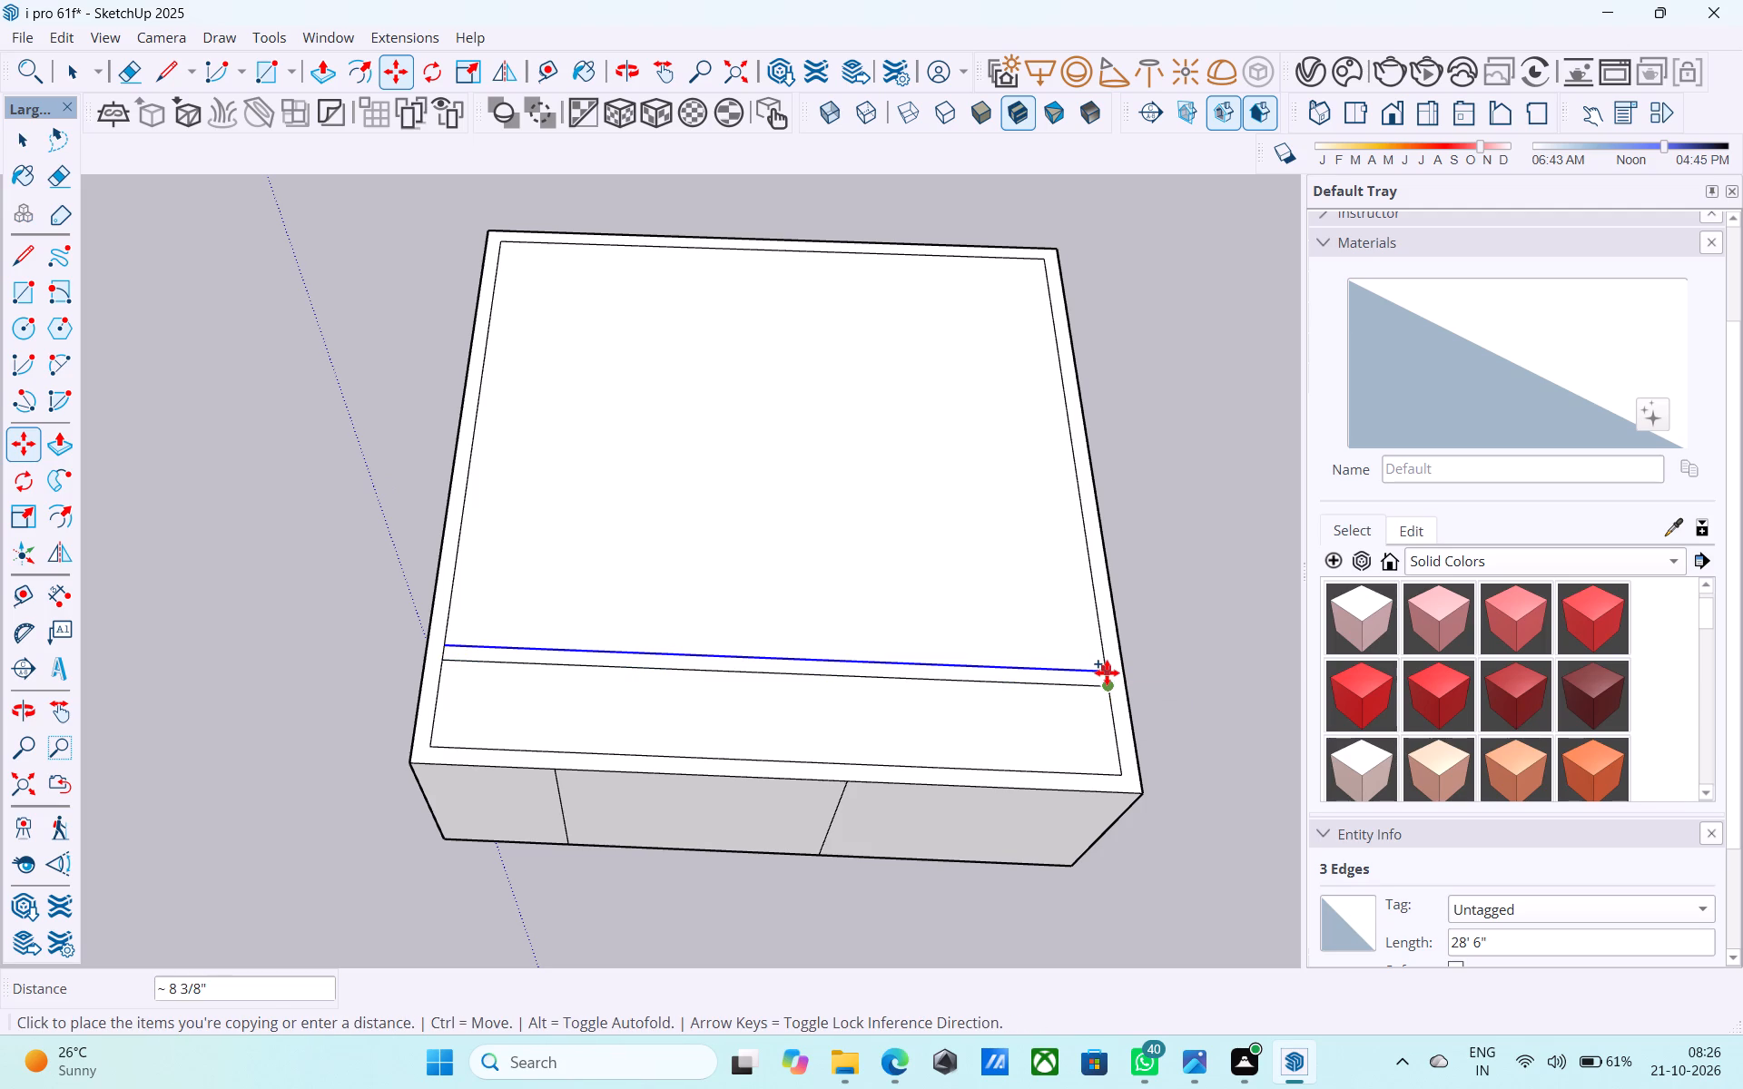
type("6\"")
key("Return")
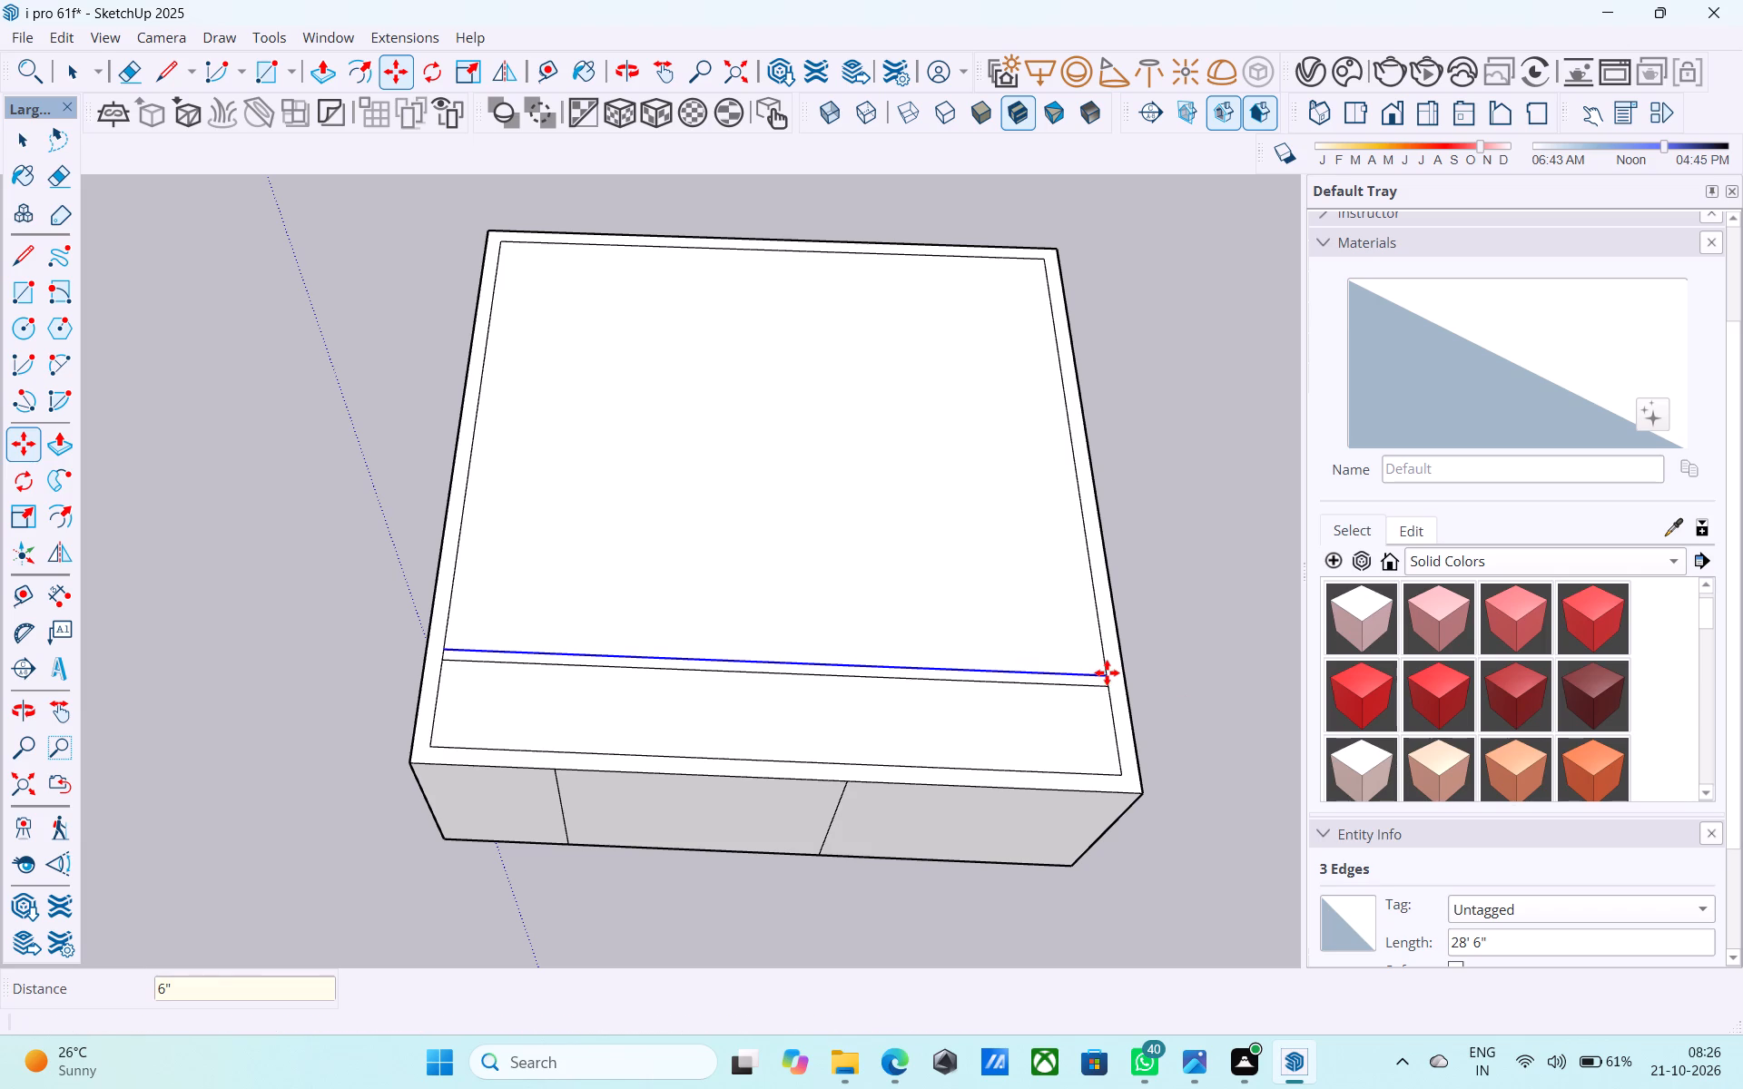
key("space")
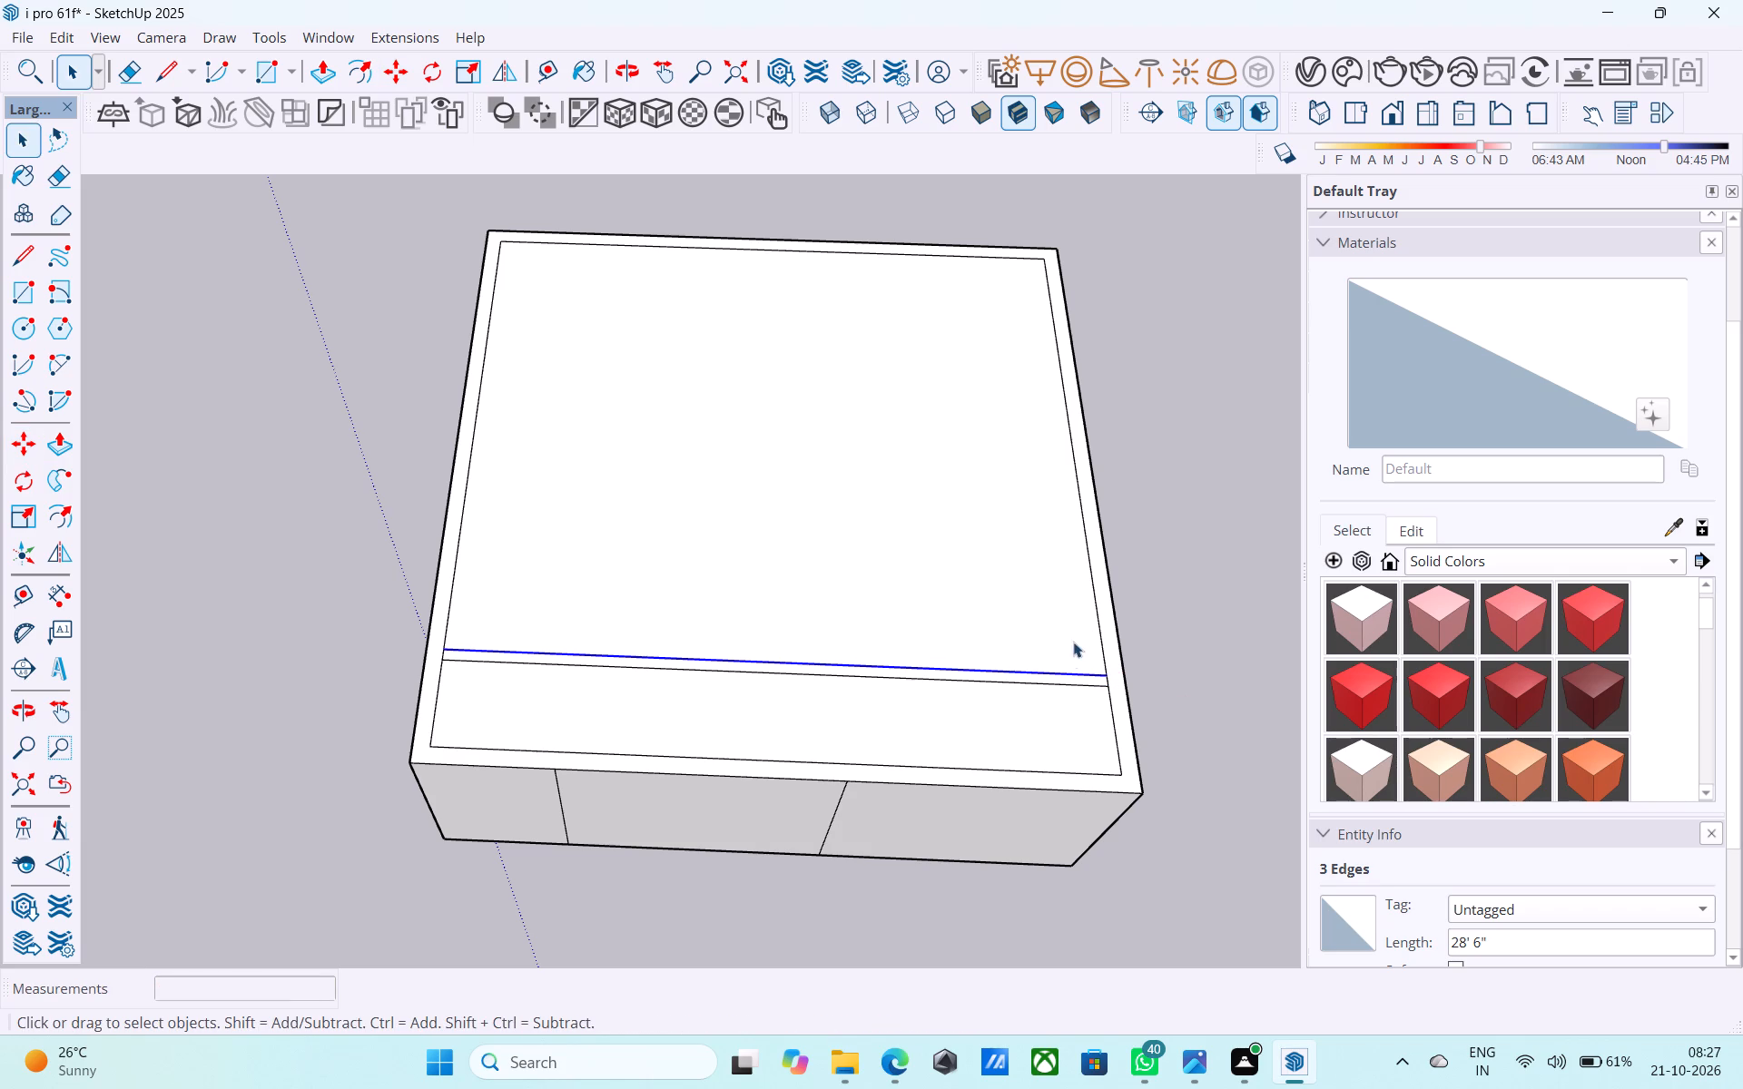
Examine the block and the new partition strip on its top from several sides.
scroll(1069, 652, "down", 4)
middle_click_drag(1043, 686, 654, 621)
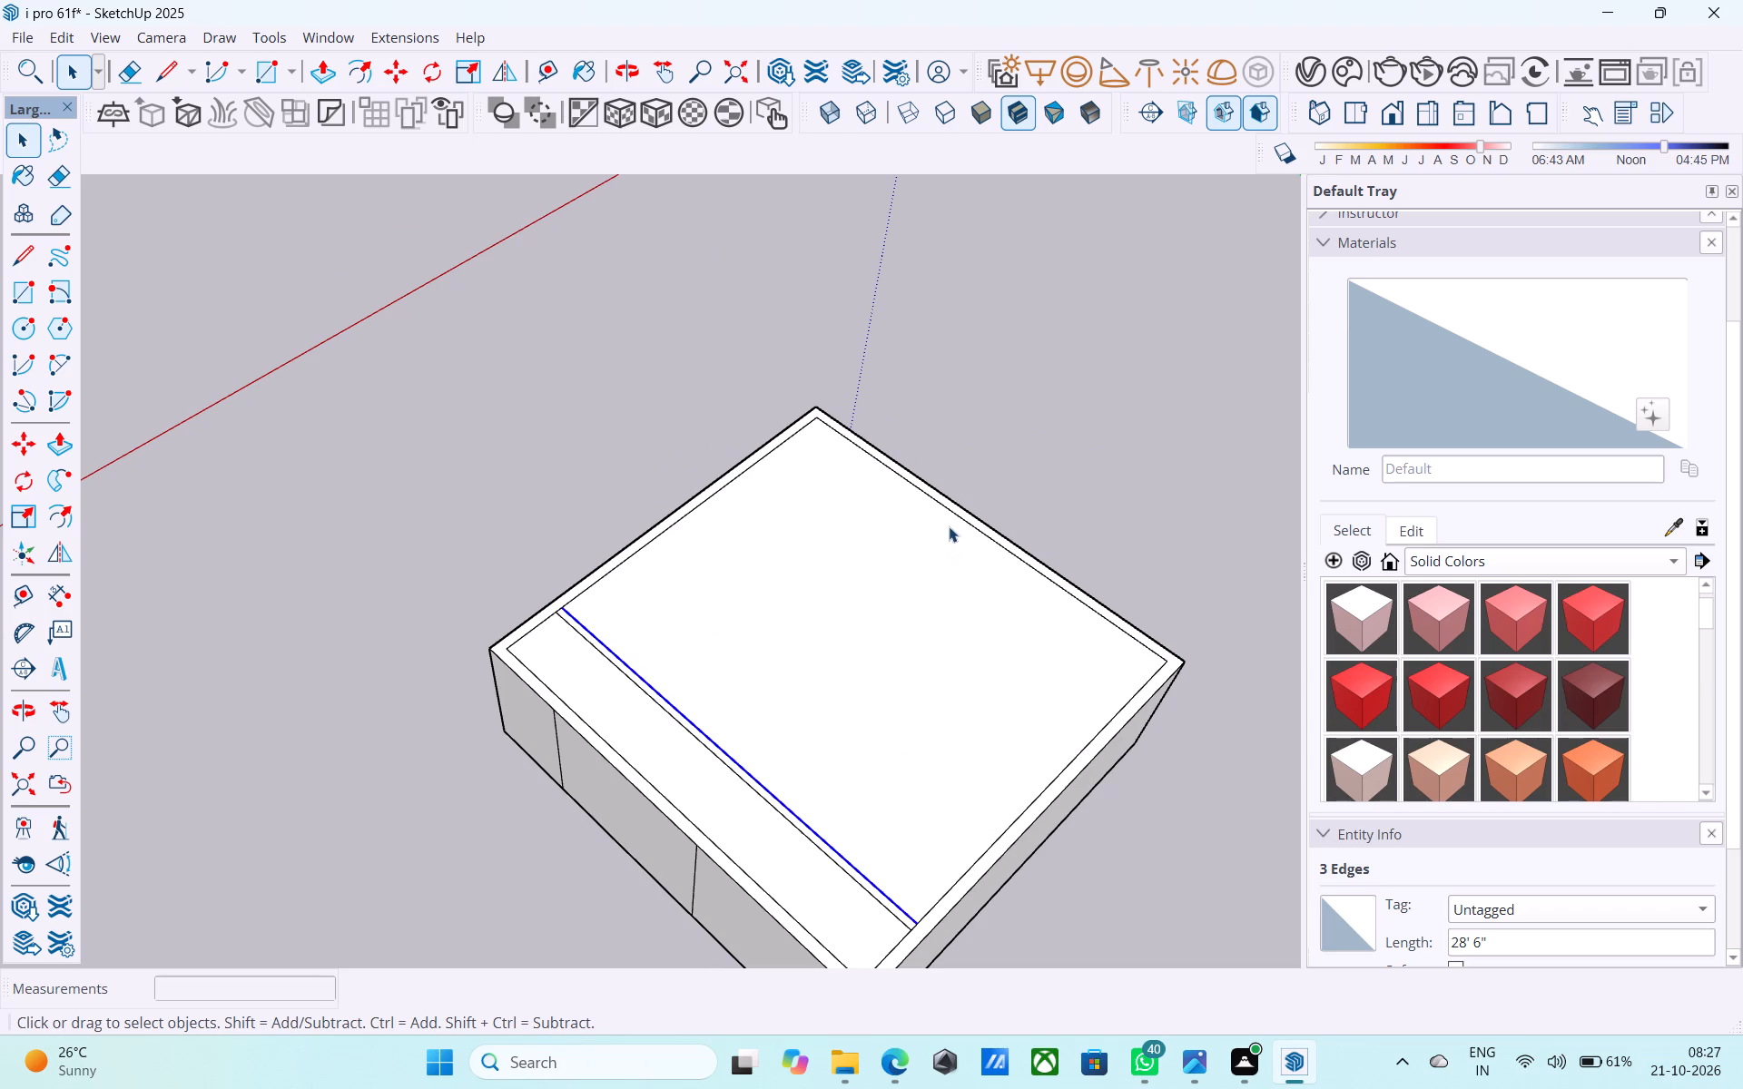
scroll(950, 525, "down", 2)
middle_click_drag(950, 524, 1024, 514)
scroll(1147, 542, "up", 2)
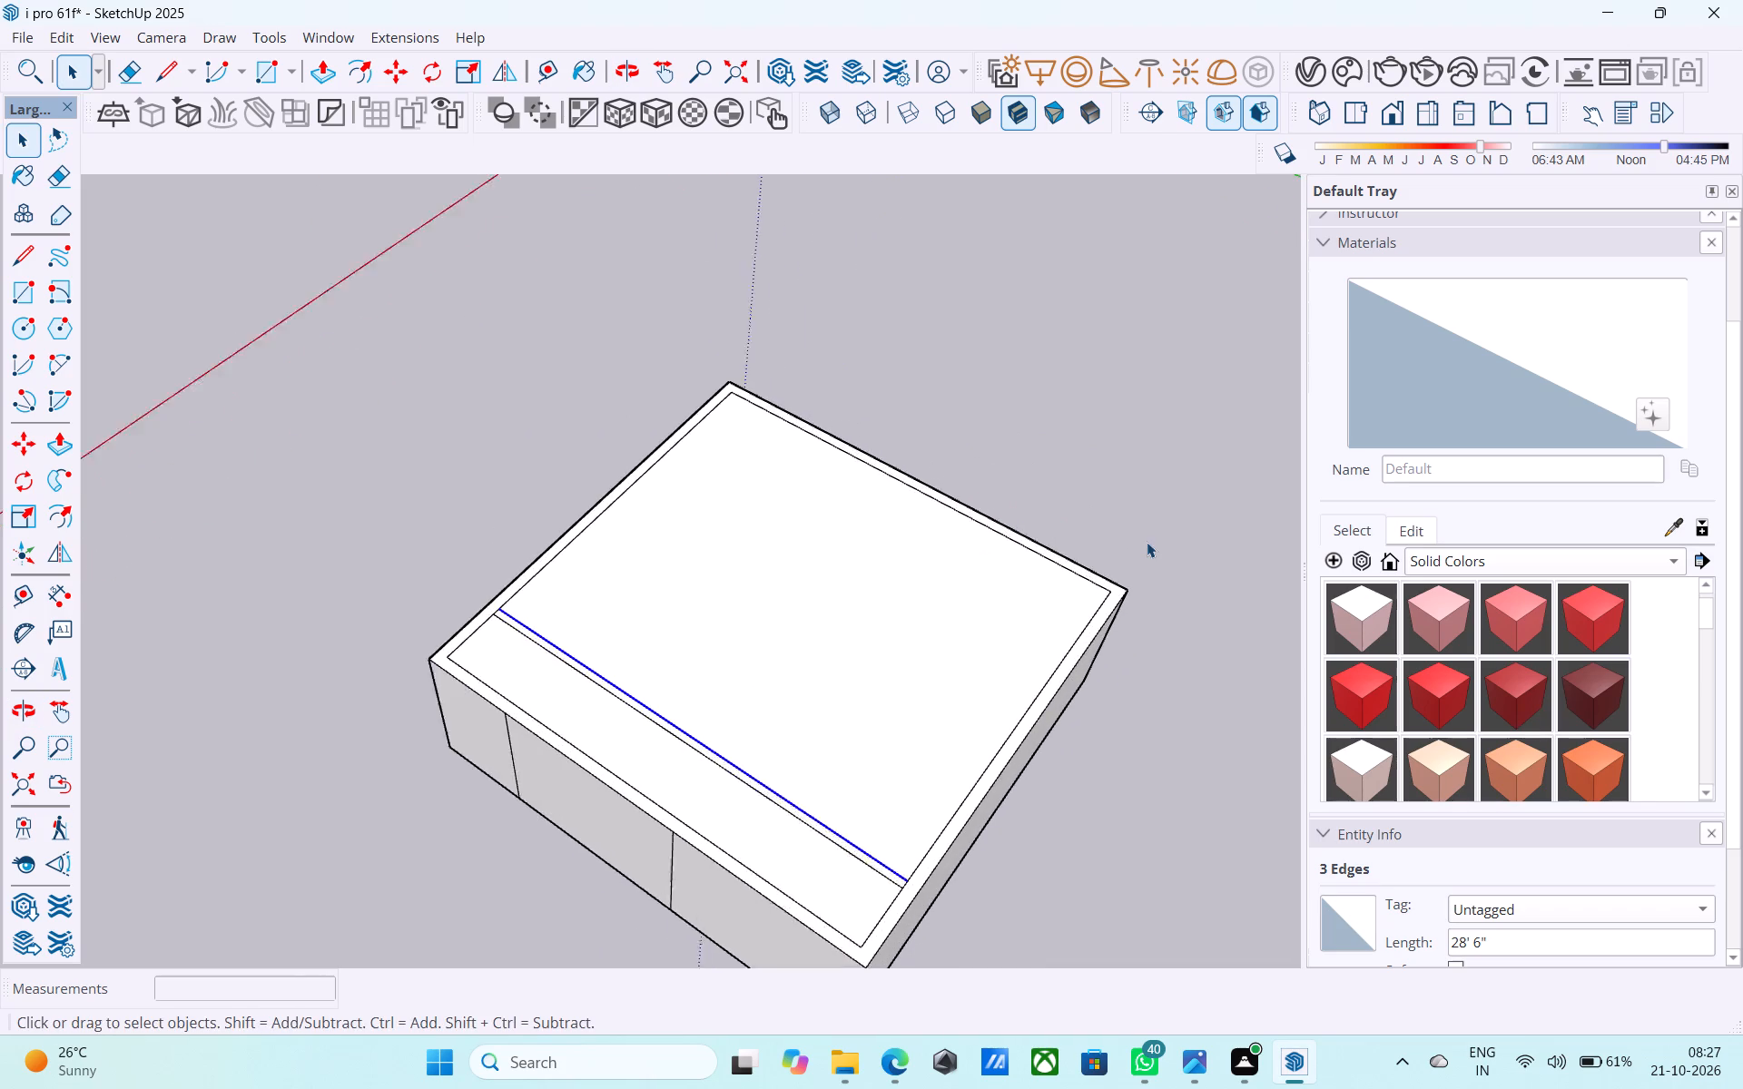
scroll(1147, 542, "up", 1)
middle_click_drag(1146, 546, 1177, 434)
middle_click_drag(1092, 530, 1106, 470)
middle_click_drag(1053, 704, 987, 467)
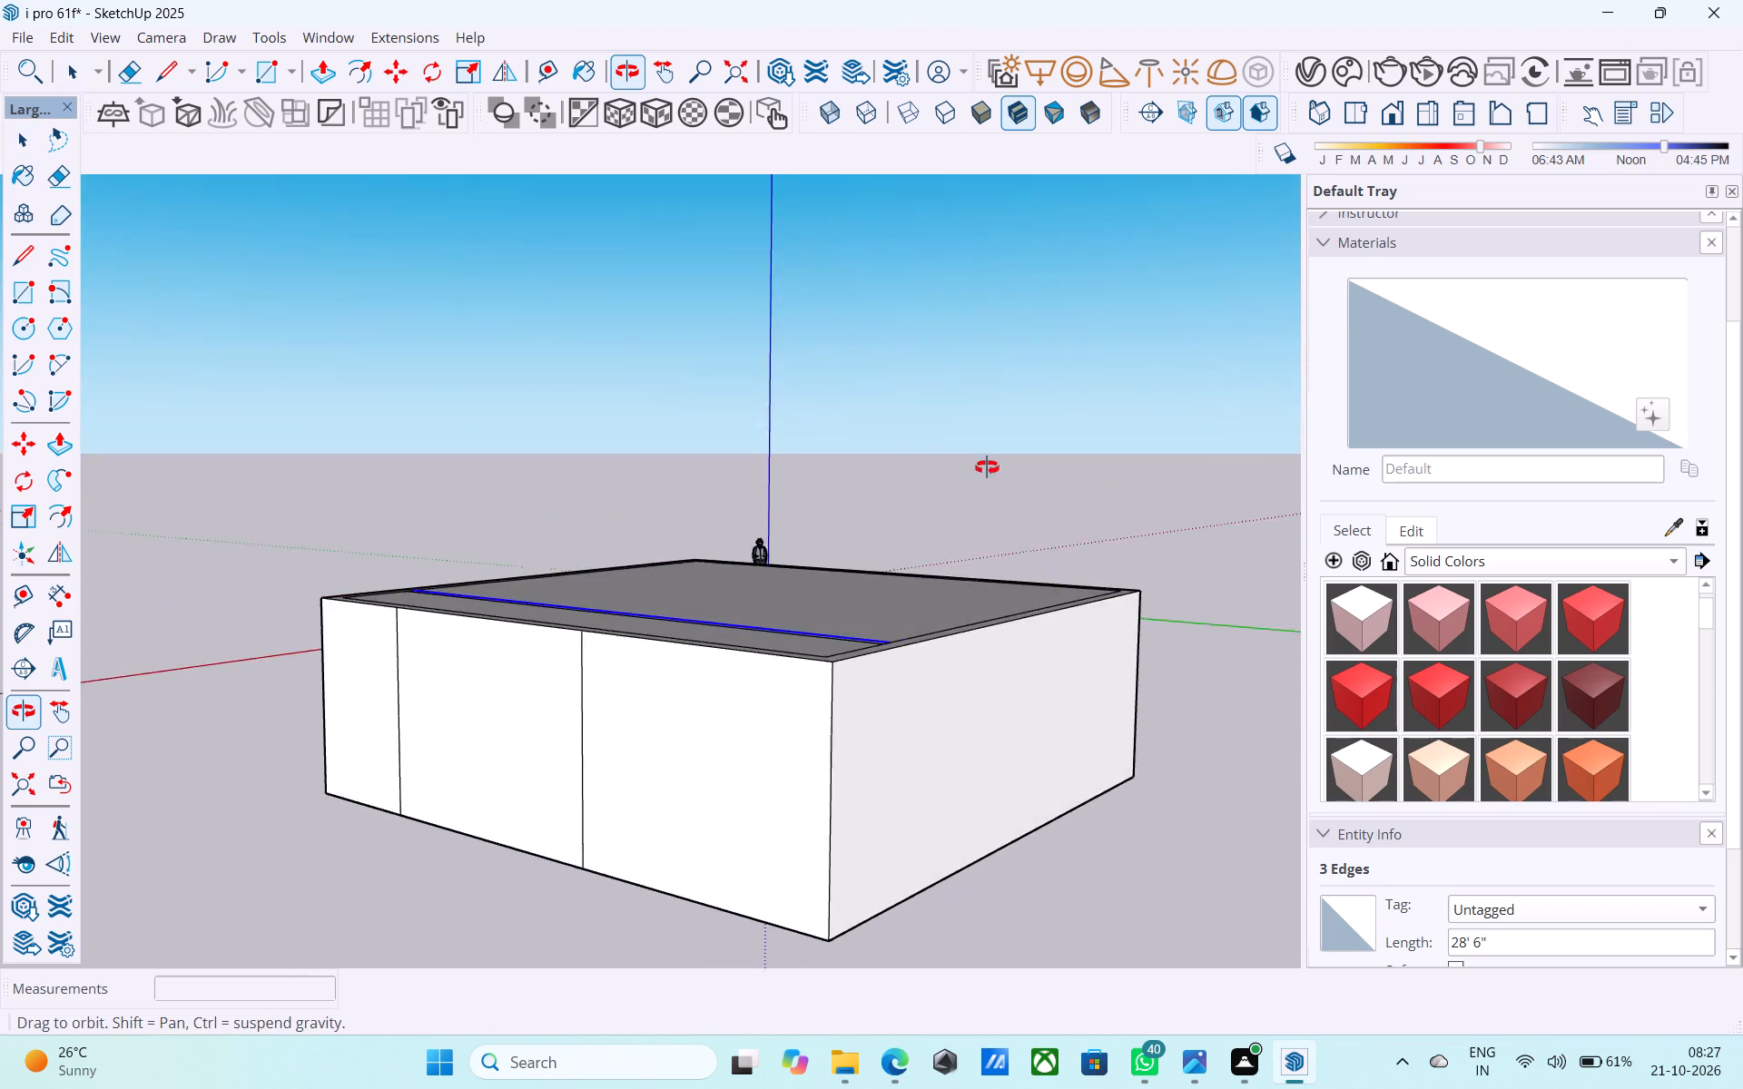
middle_click_drag(987, 467, 1025, 389)
middle_click_drag(777, 480, 1137, 562)
middle_click_drag(1091, 581, 1114, 579)
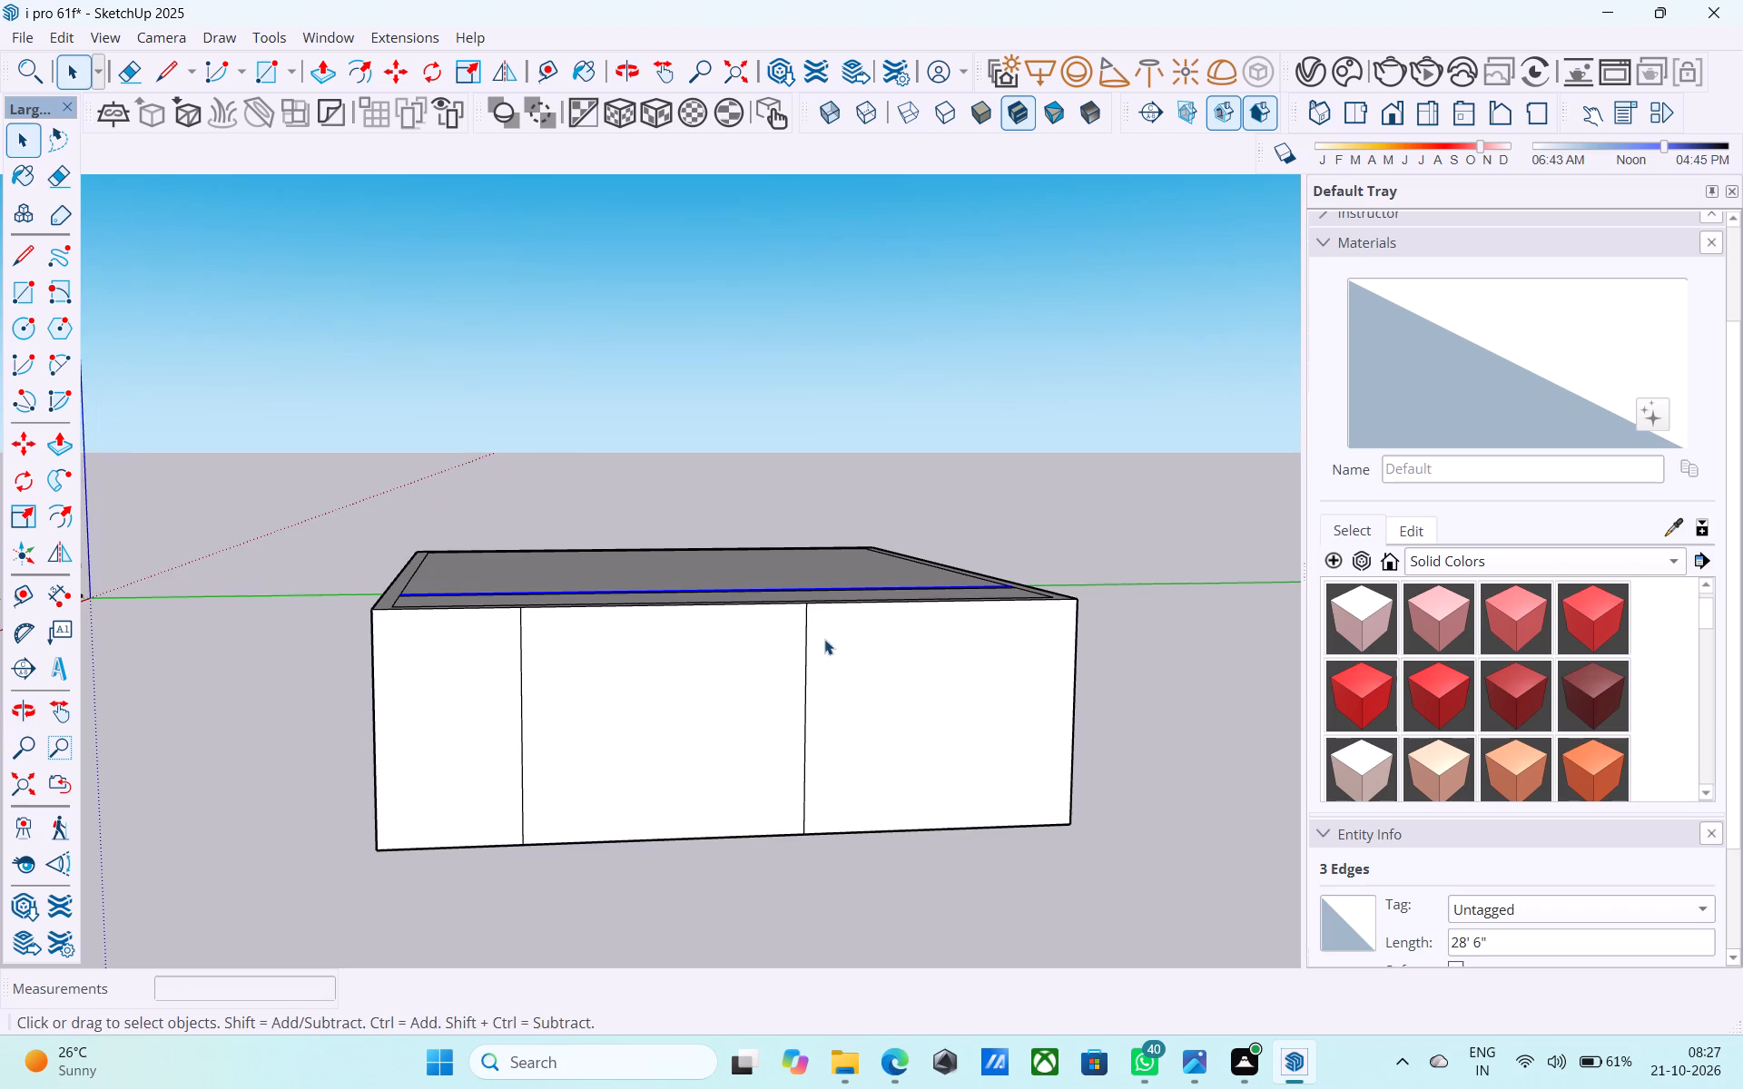
middle_click_drag(824, 639, 1246, 633)
middle_click_drag(886, 728, 862, 966)
middle_click_drag(938, 752, 600, 753)
middle_click_drag(1067, 632, 827, 669)
scroll(1077, 571, "down", 4)
middle_click_drag(1086, 589, 636, 645)
scroll(613, 636, "up", 1)
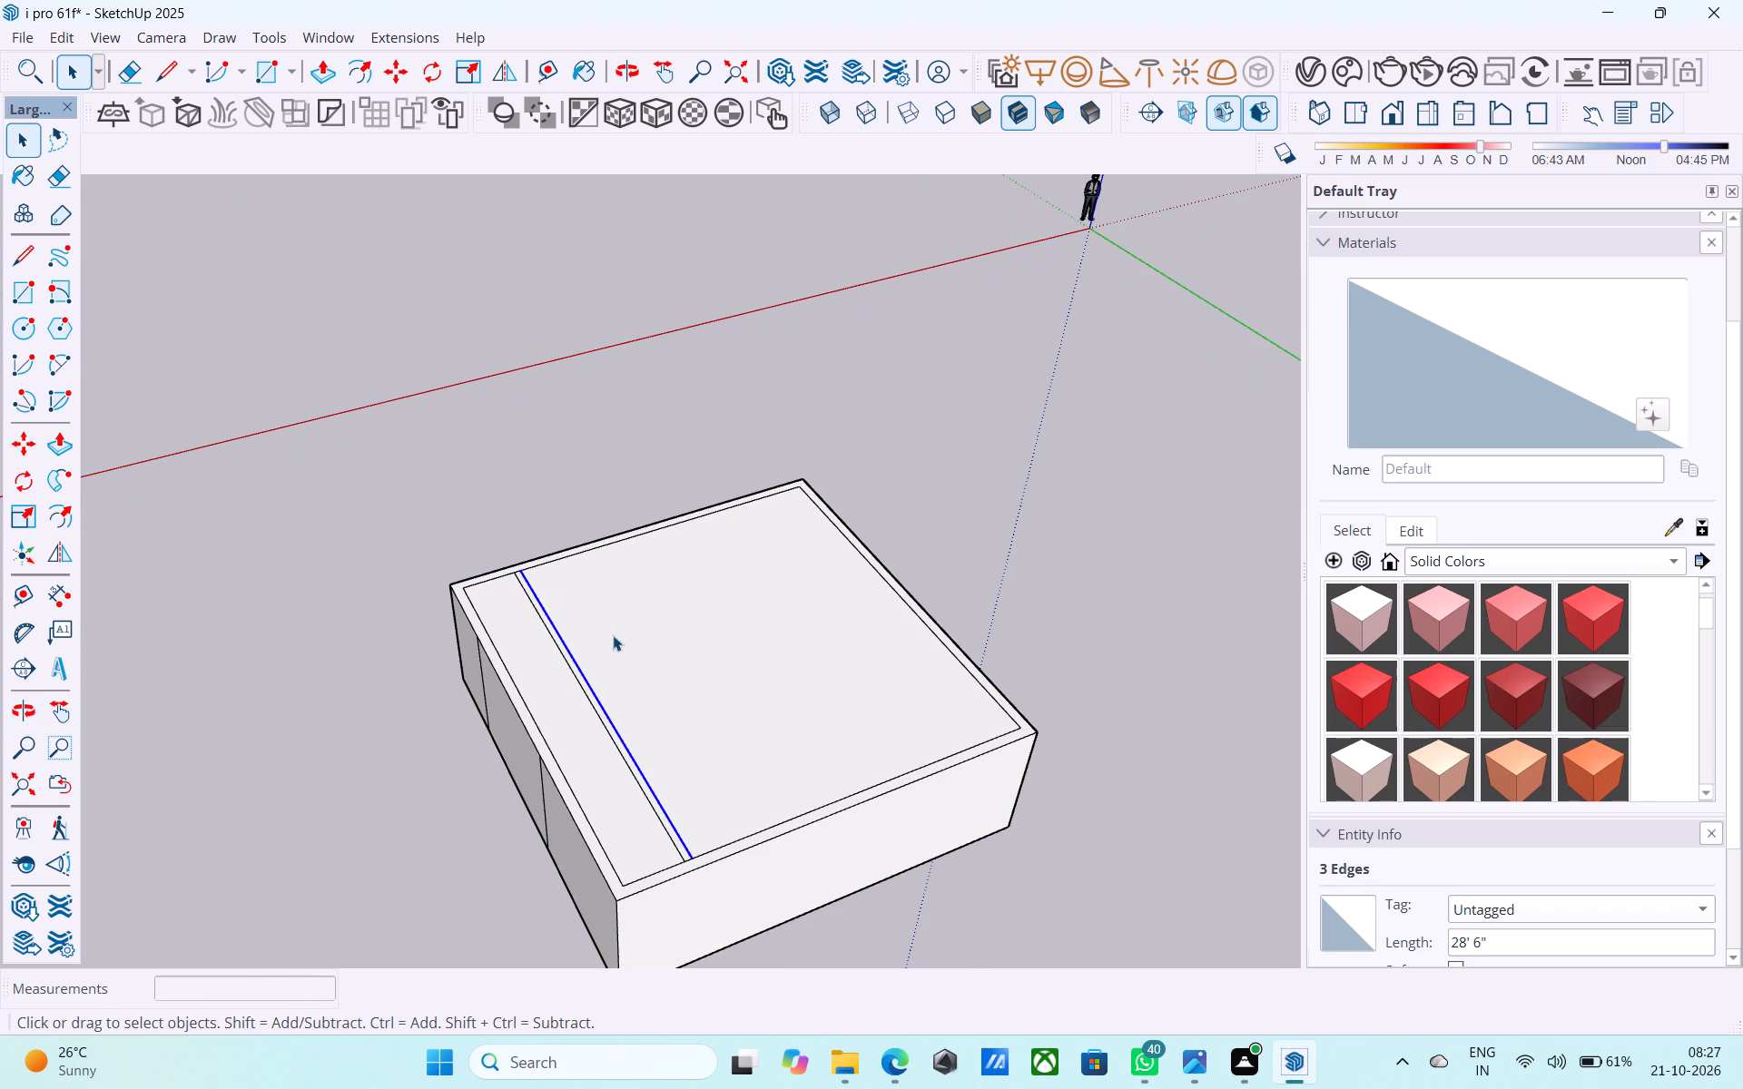
scroll(613, 635, "down", 2)
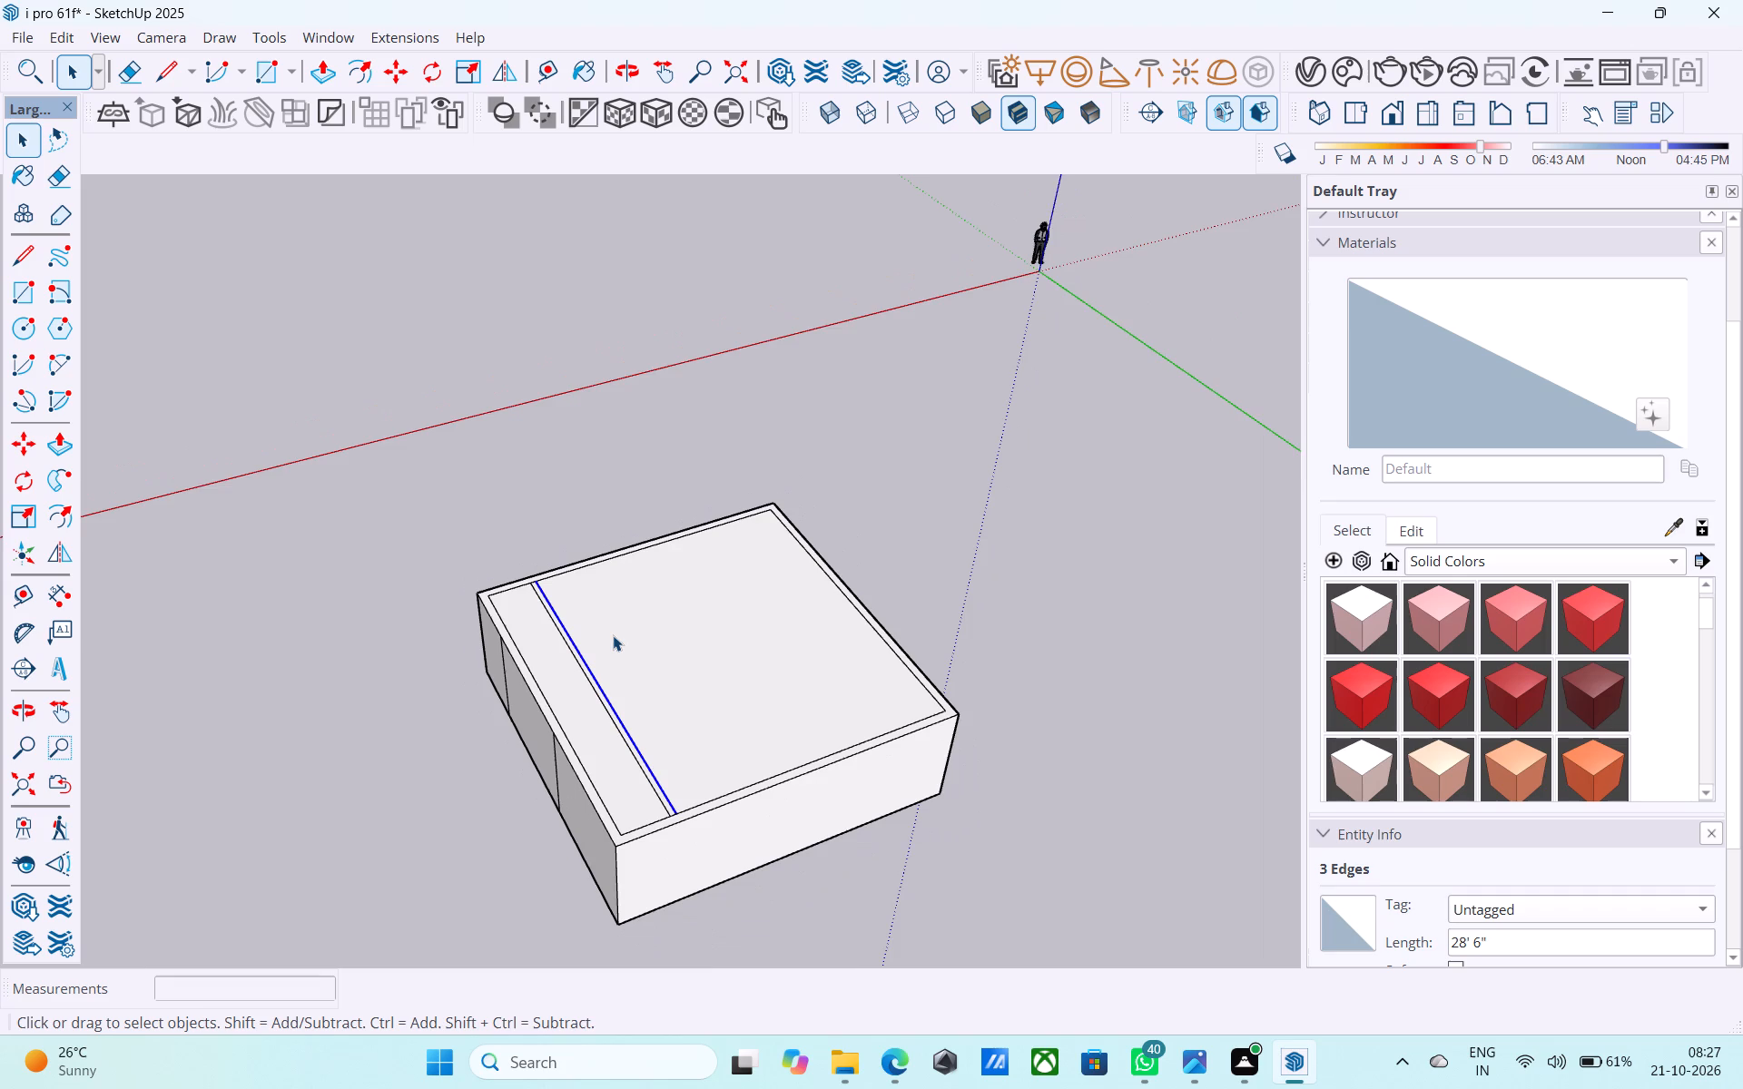
scroll(613, 635, "down", 6)
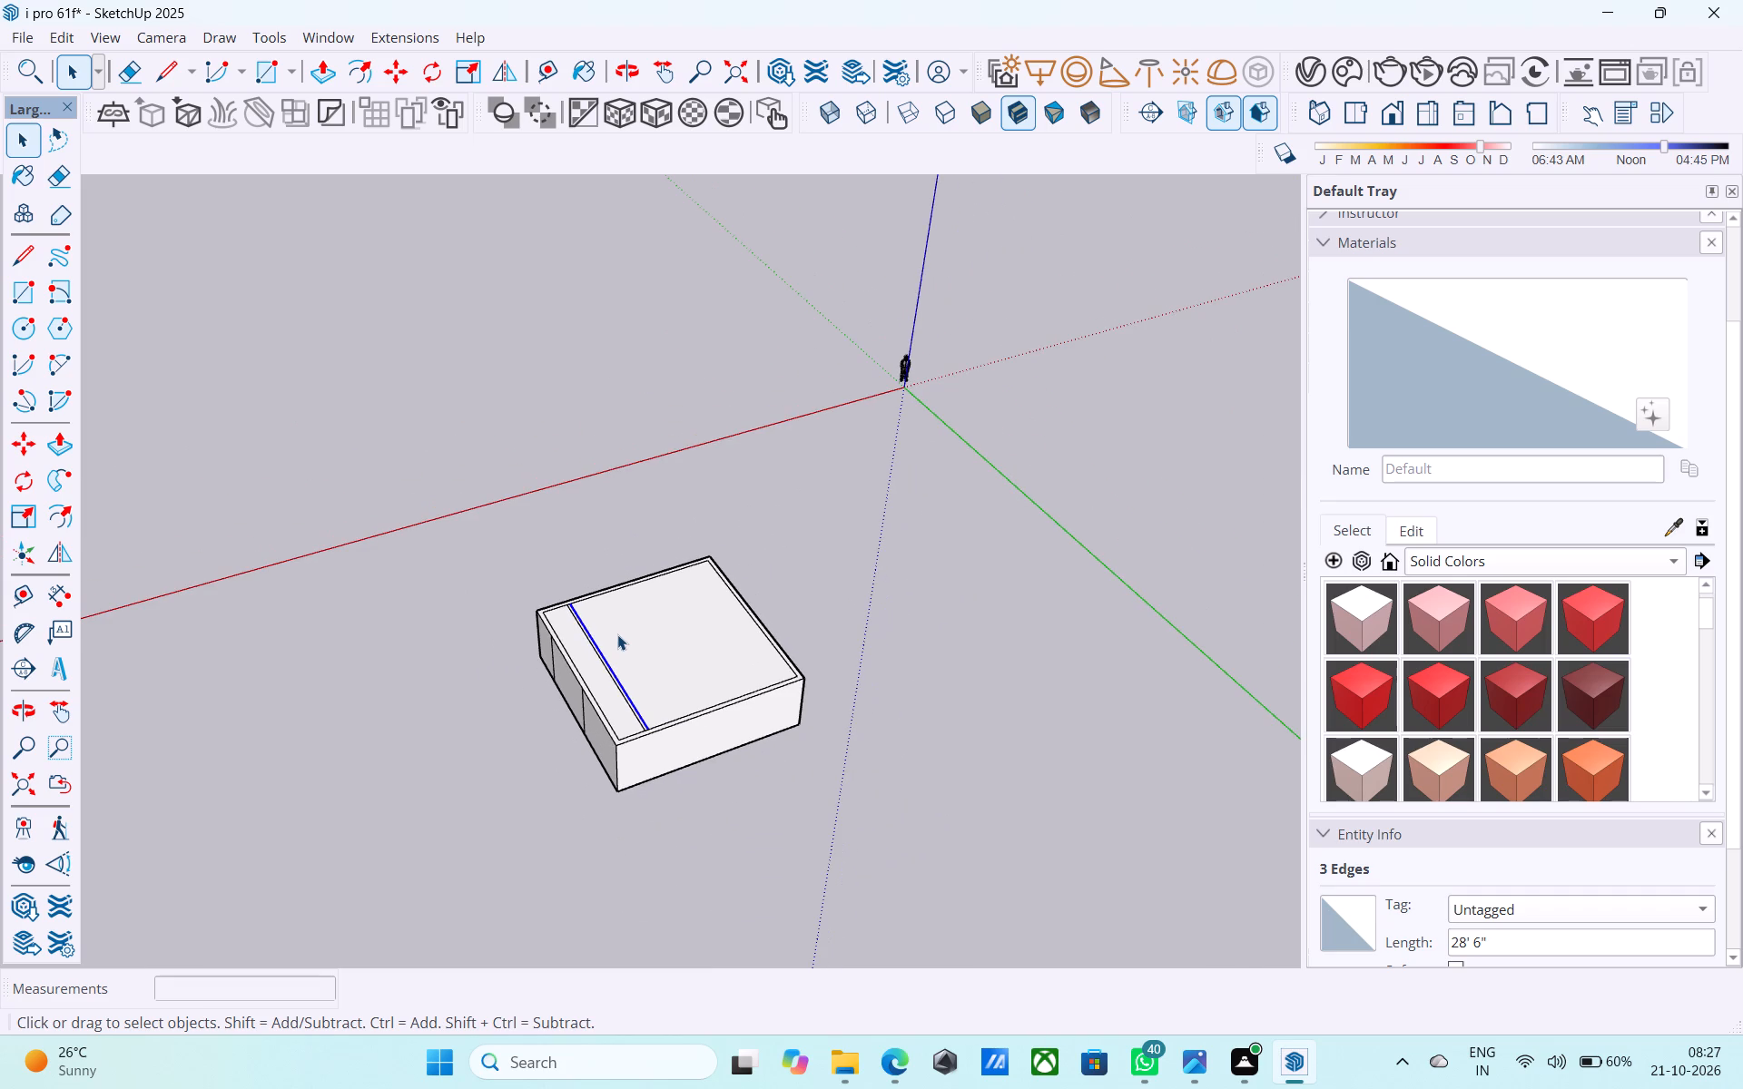
scroll(617, 634, "up", 6)
scroll(647, 793, "up", 5)
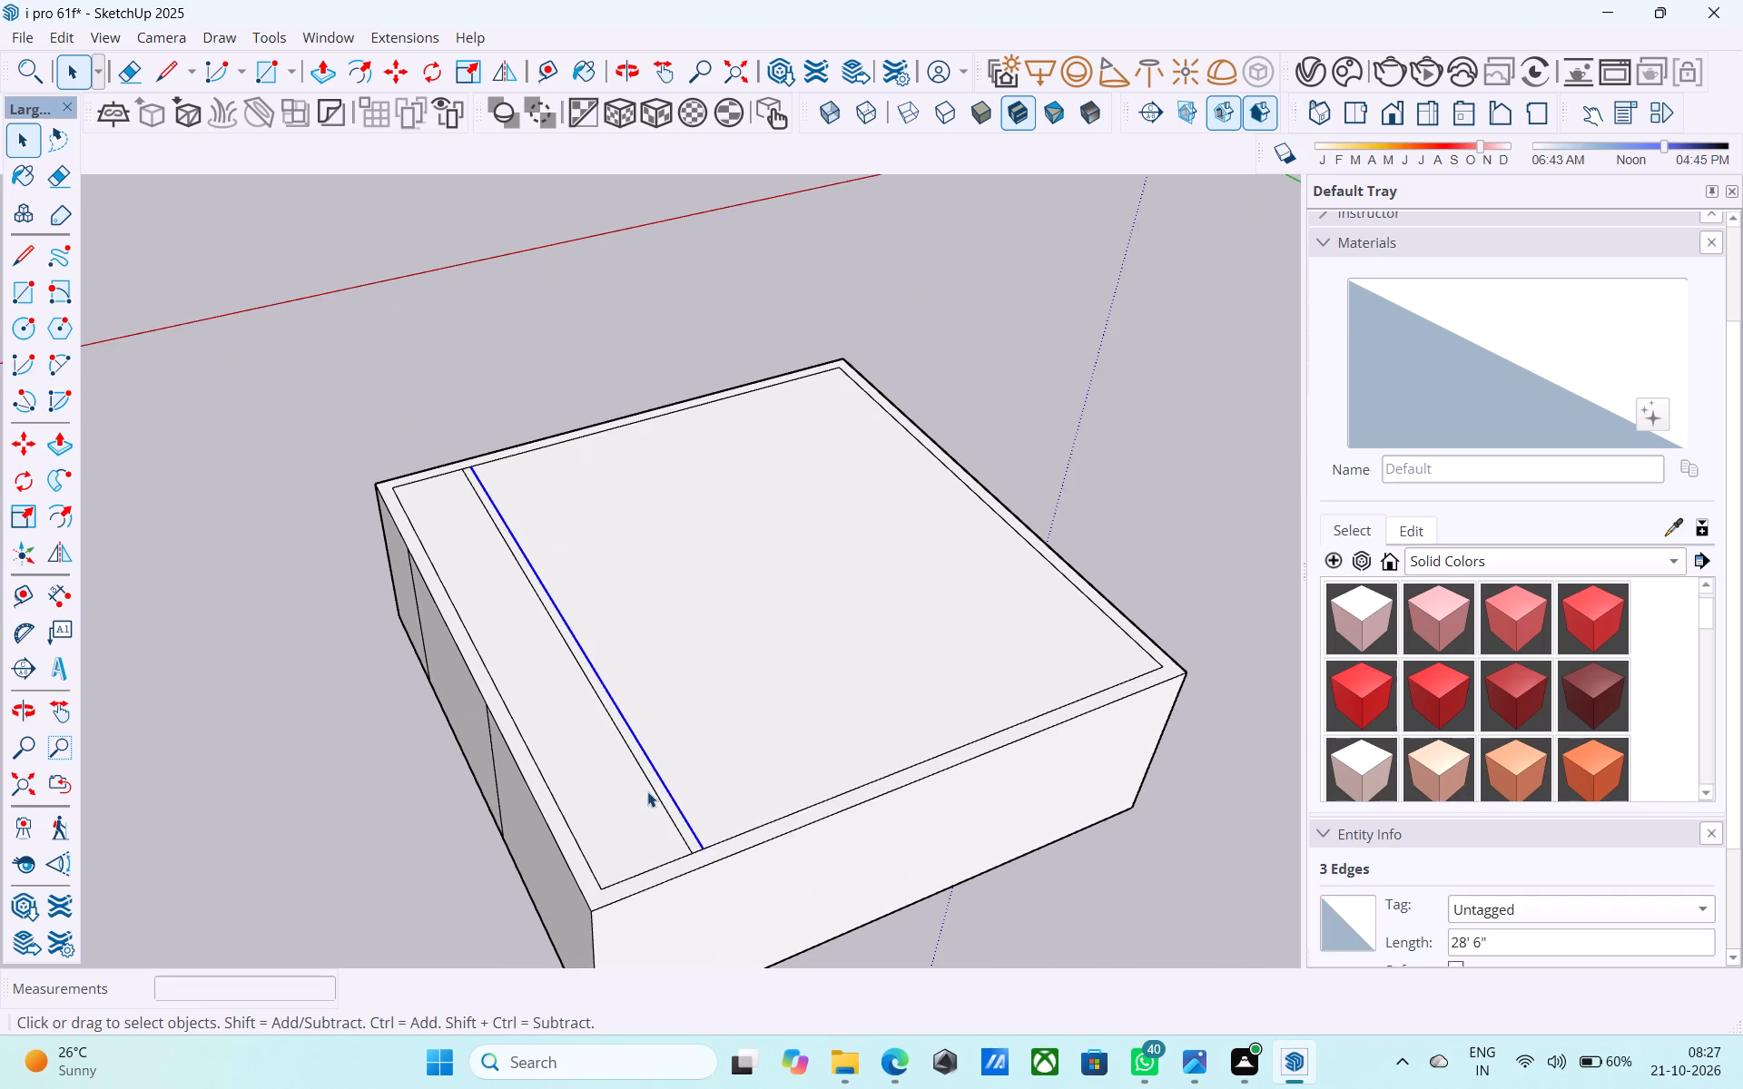
scroll(645, 789, "up", 3)
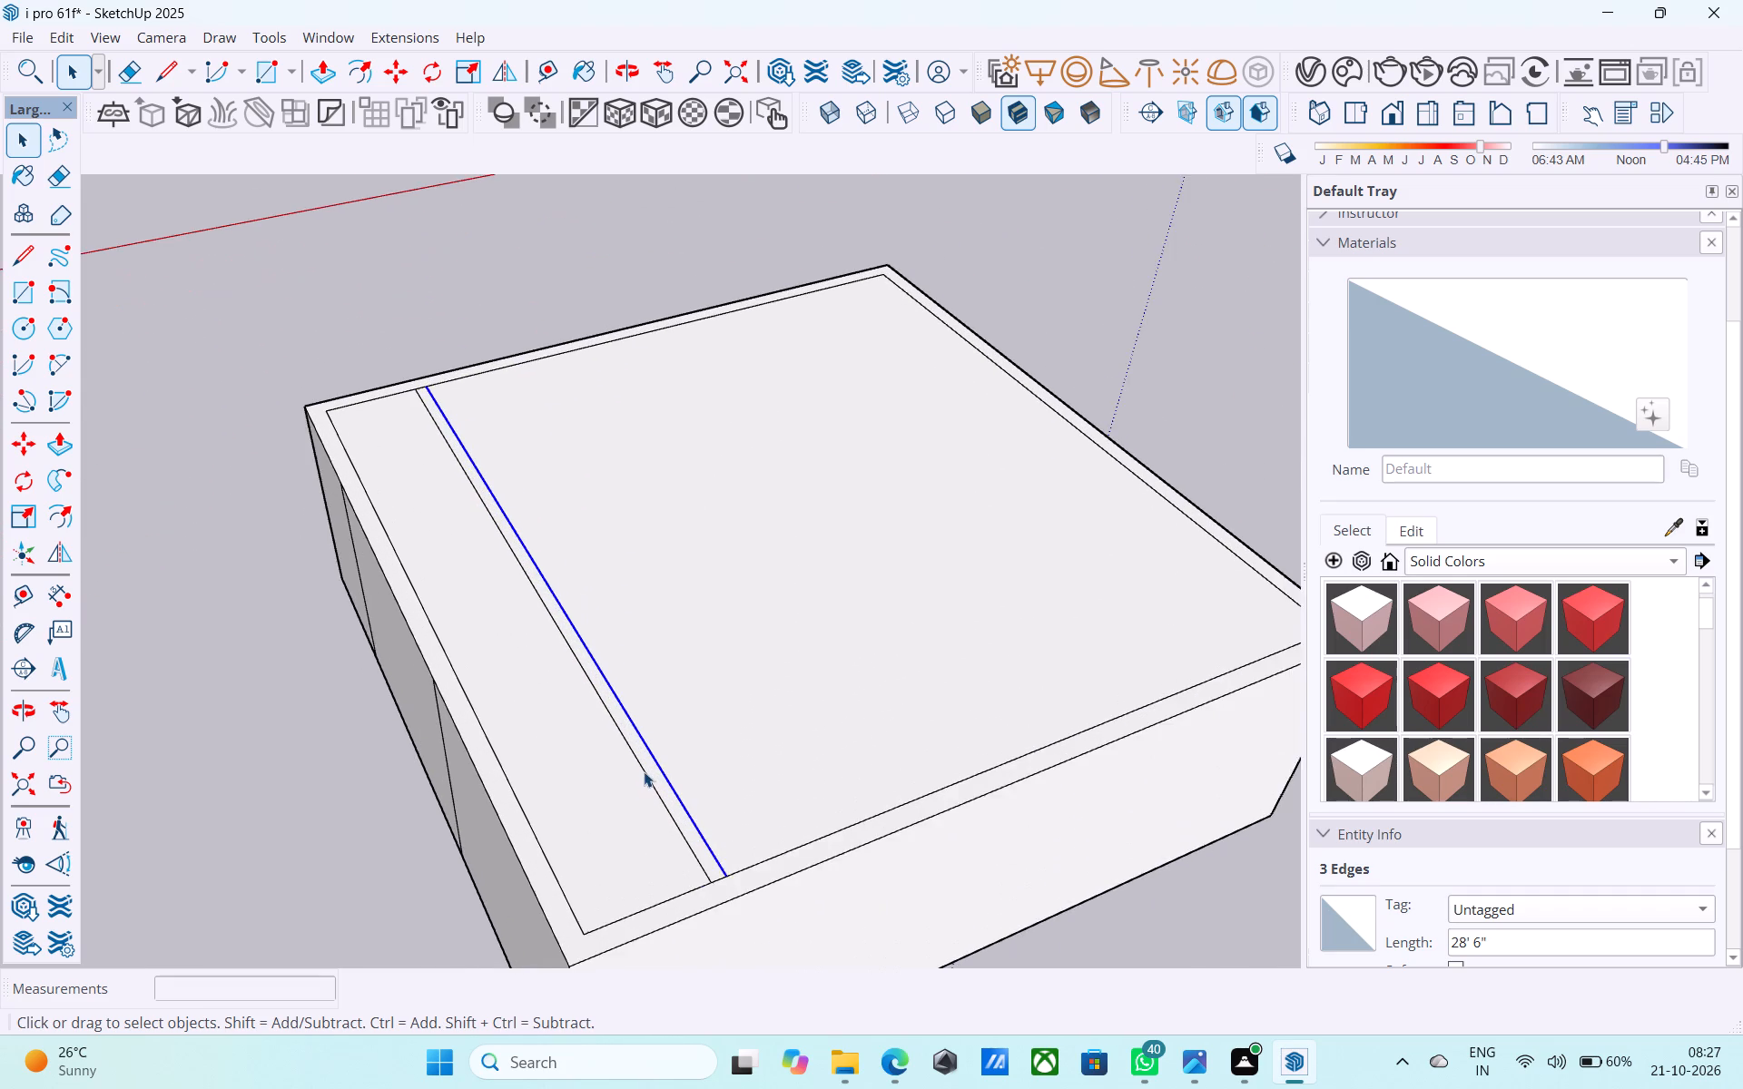
scroll(644, 771, "up", 2)
Check the narrow partition strip and the adjoining 4' wide strip by selecting their faces.
left_click(644, 760)
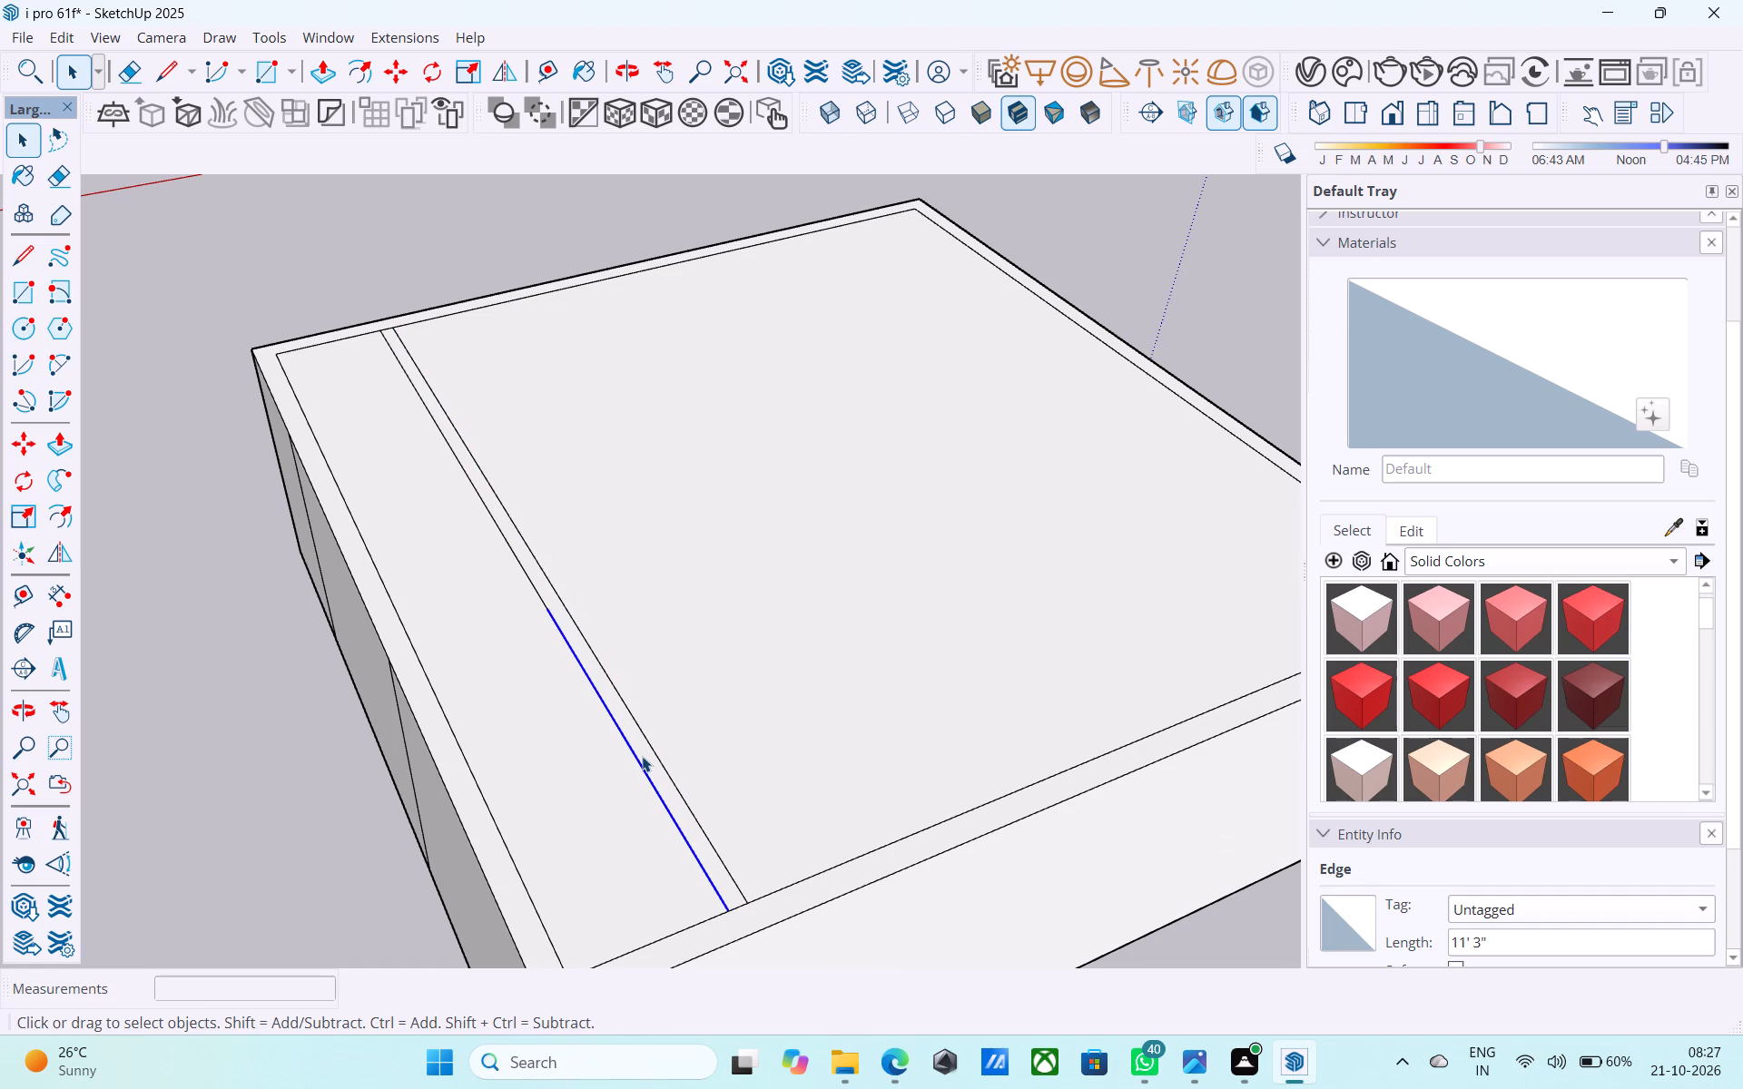
left_click(642, 756)
scroll(336, 789, "down", 1)
middle_click_drag(335, 789, 374, 782)
middle_click_drag(374, 783, 965, 889)
scroll(379, 775, "down", 3)
scroll(801, 672, "up", 1)
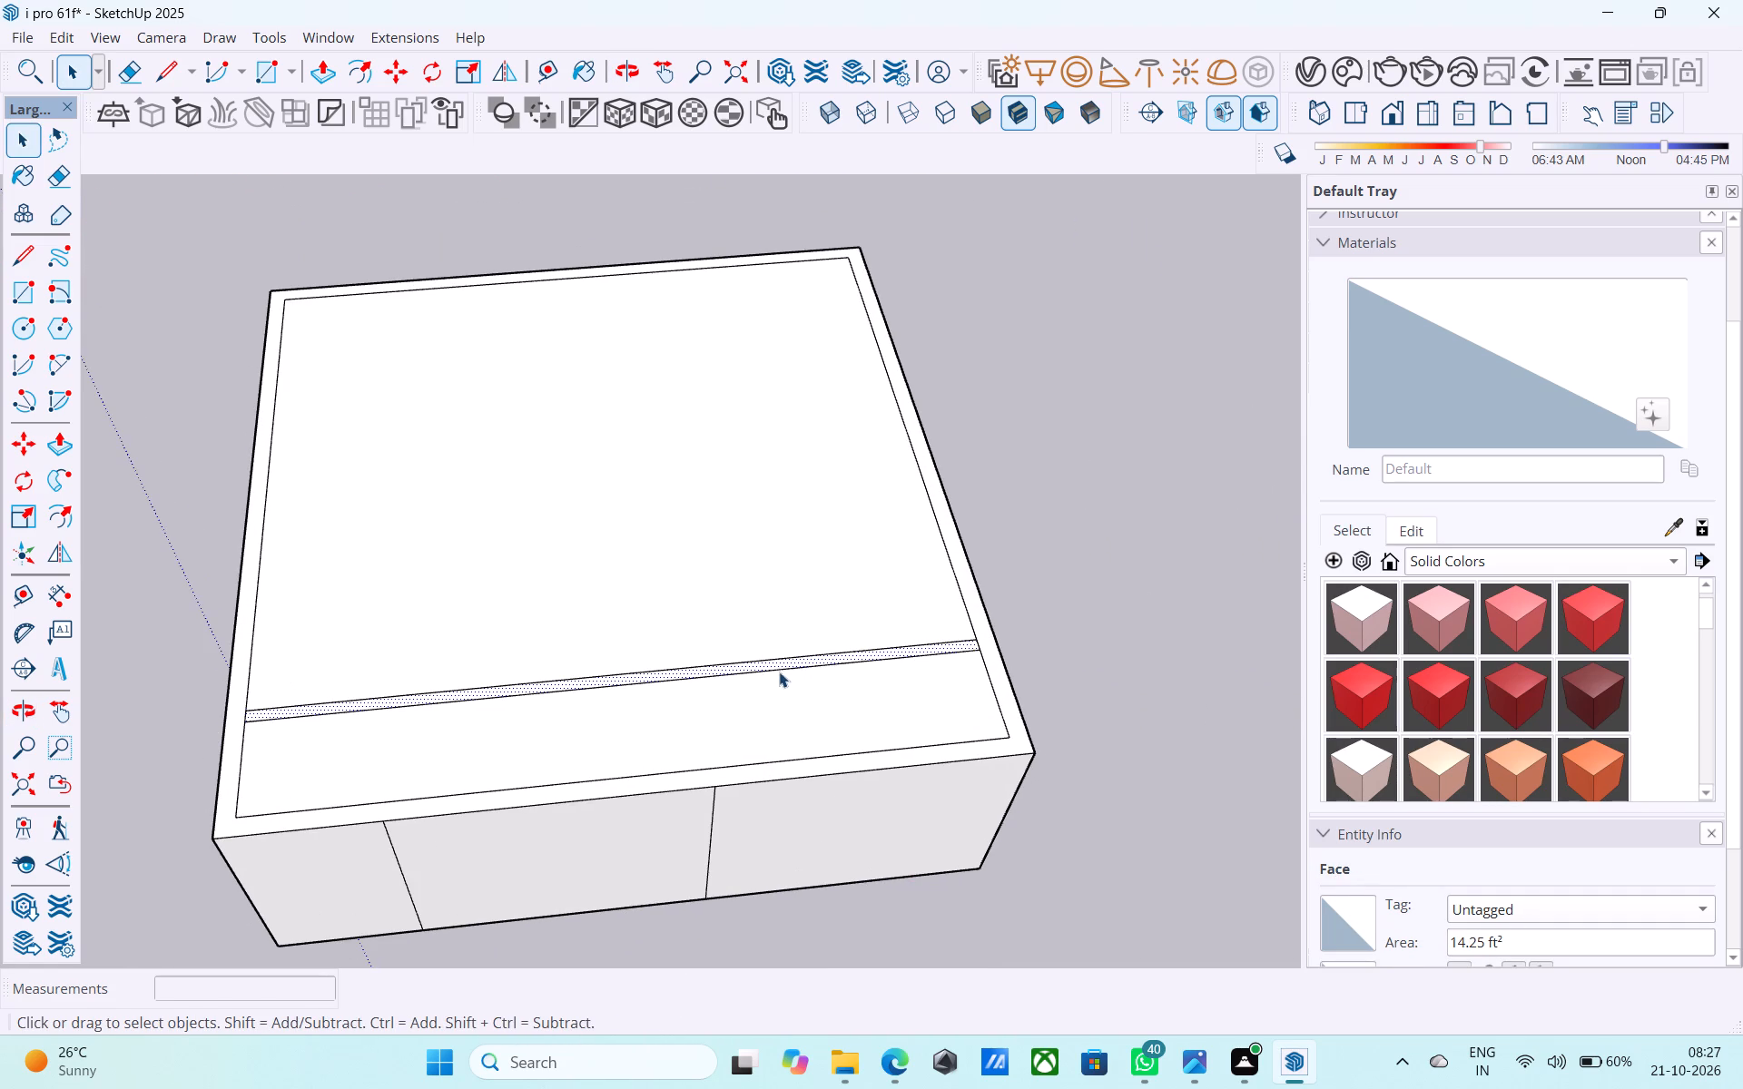
middle_click_drag(781, 704, 813, 505)
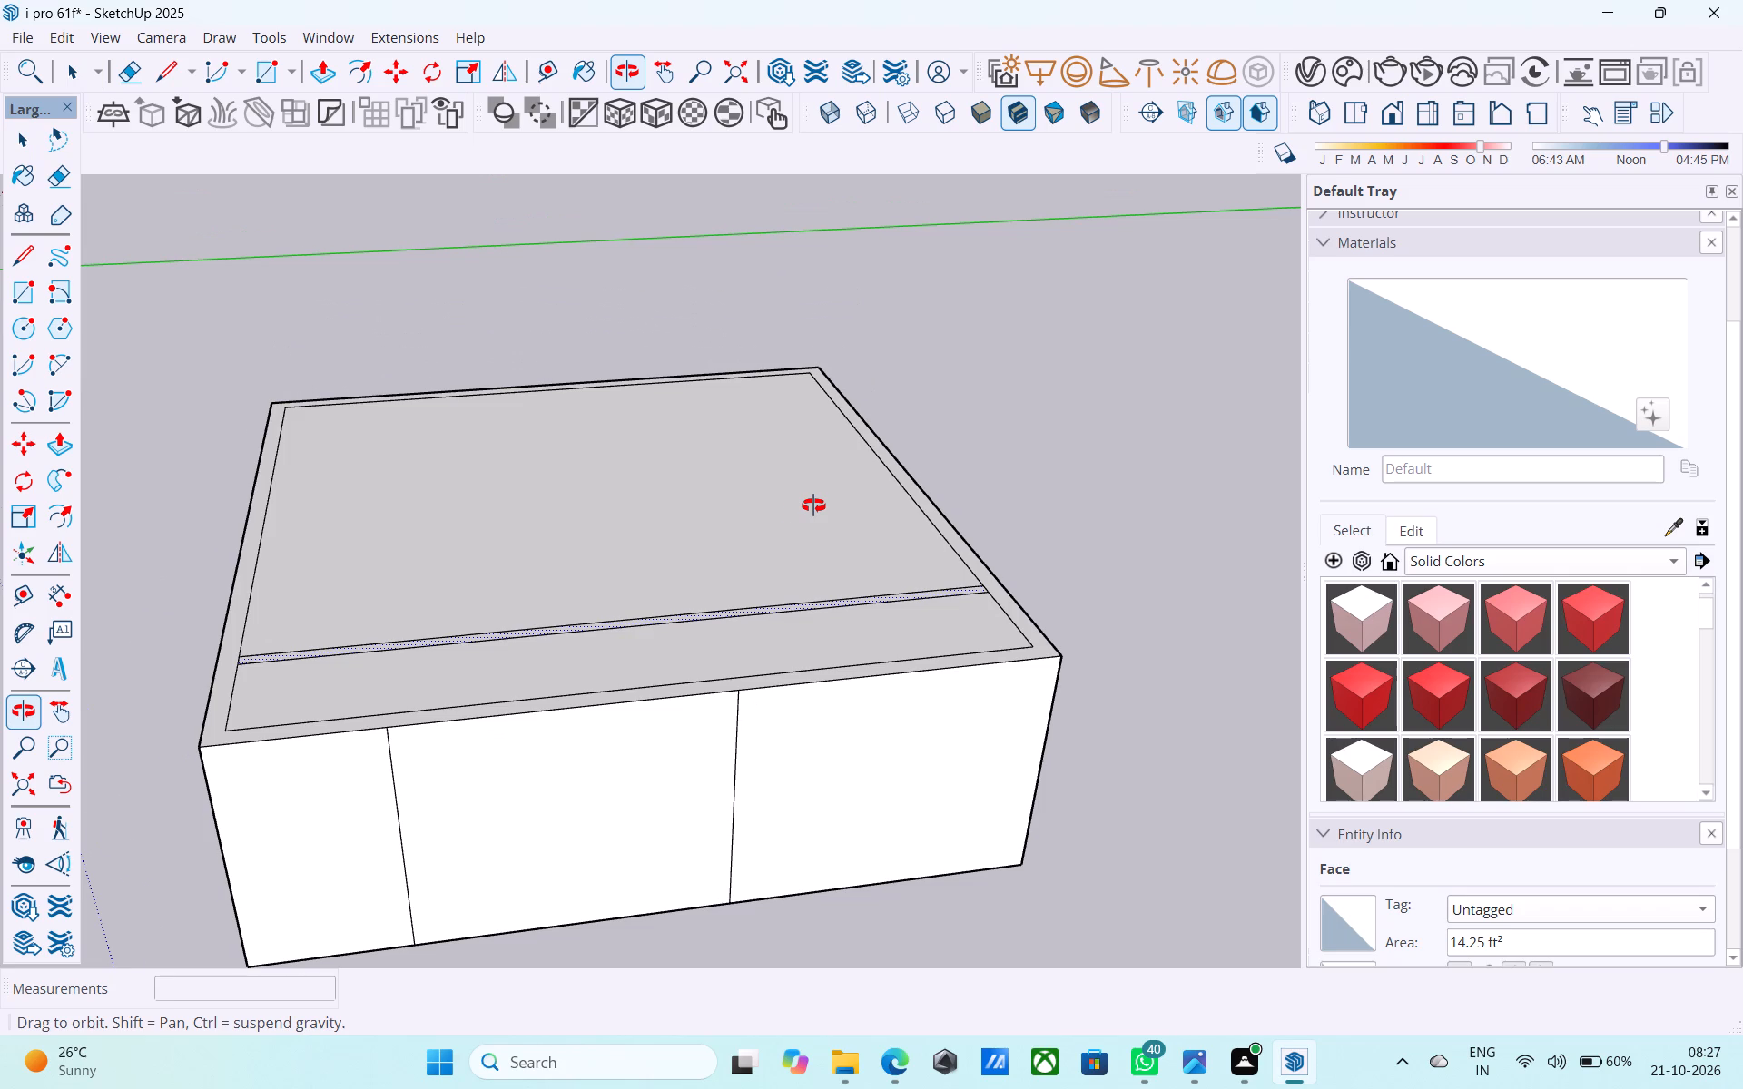
middle_click_drag(813, 505, 763, 534)
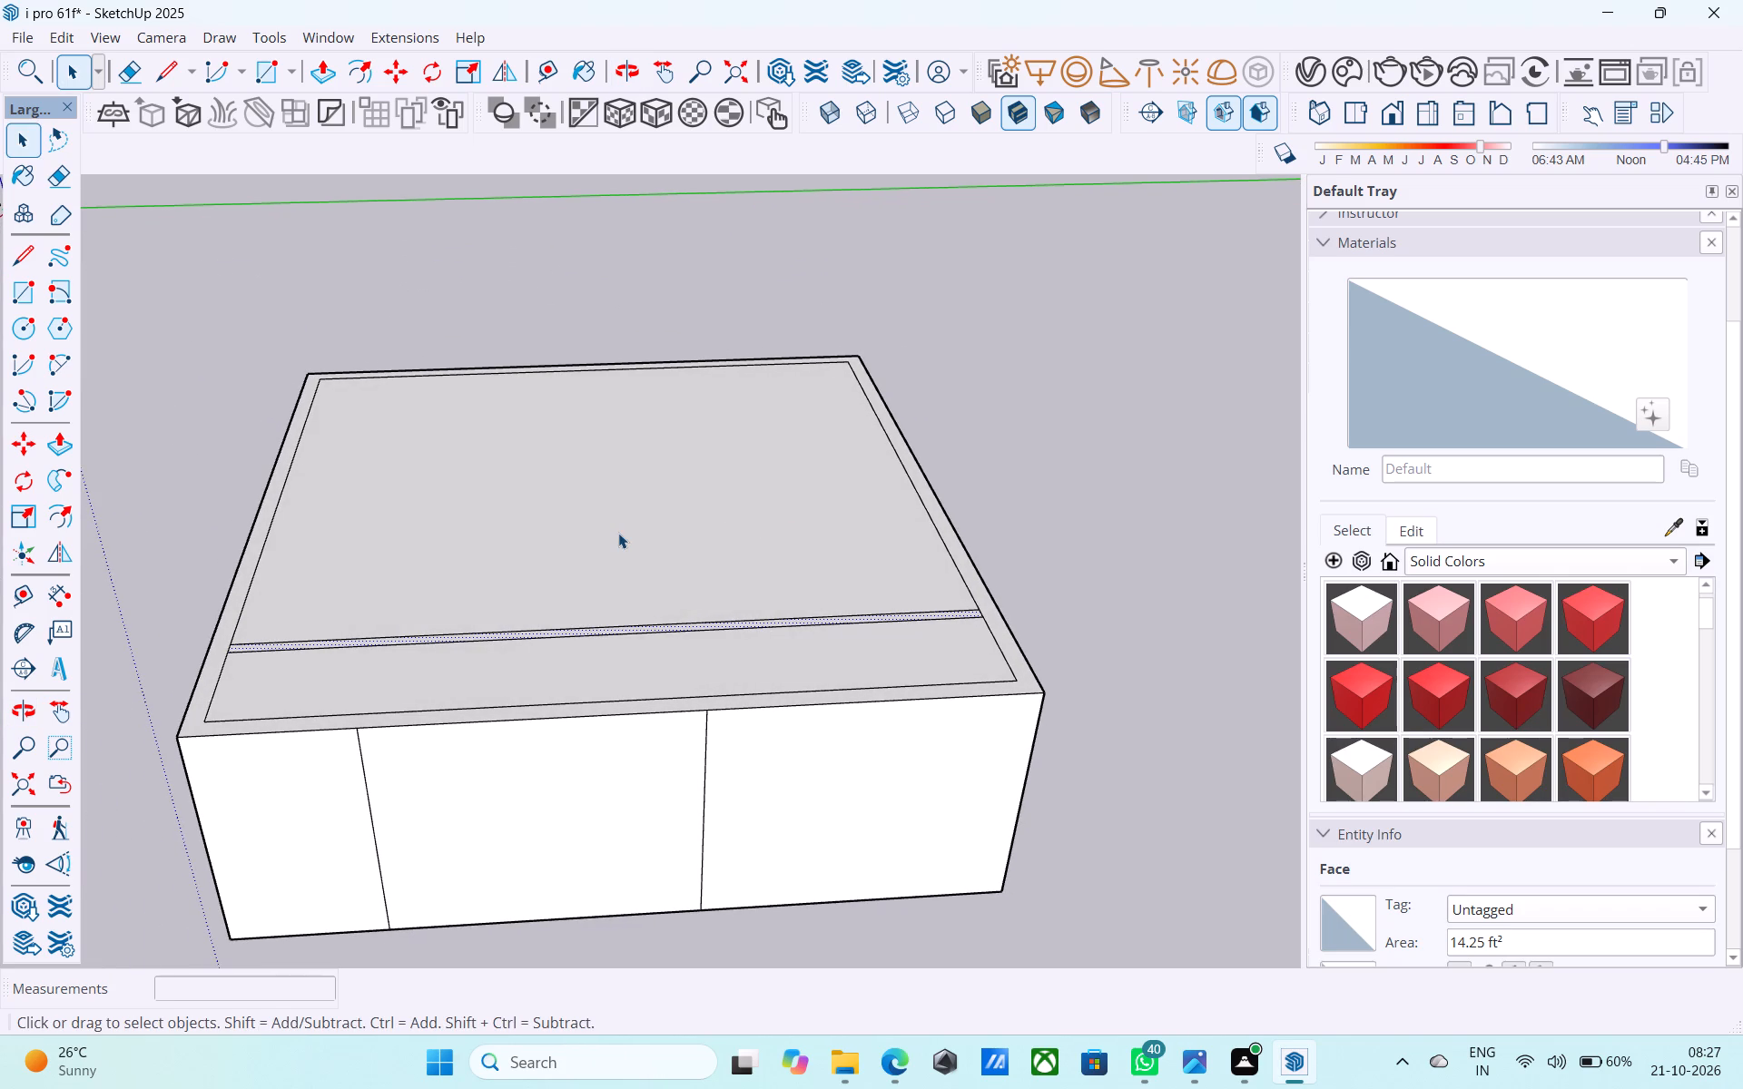
middle_click_drag(735, 672, 660, 672)
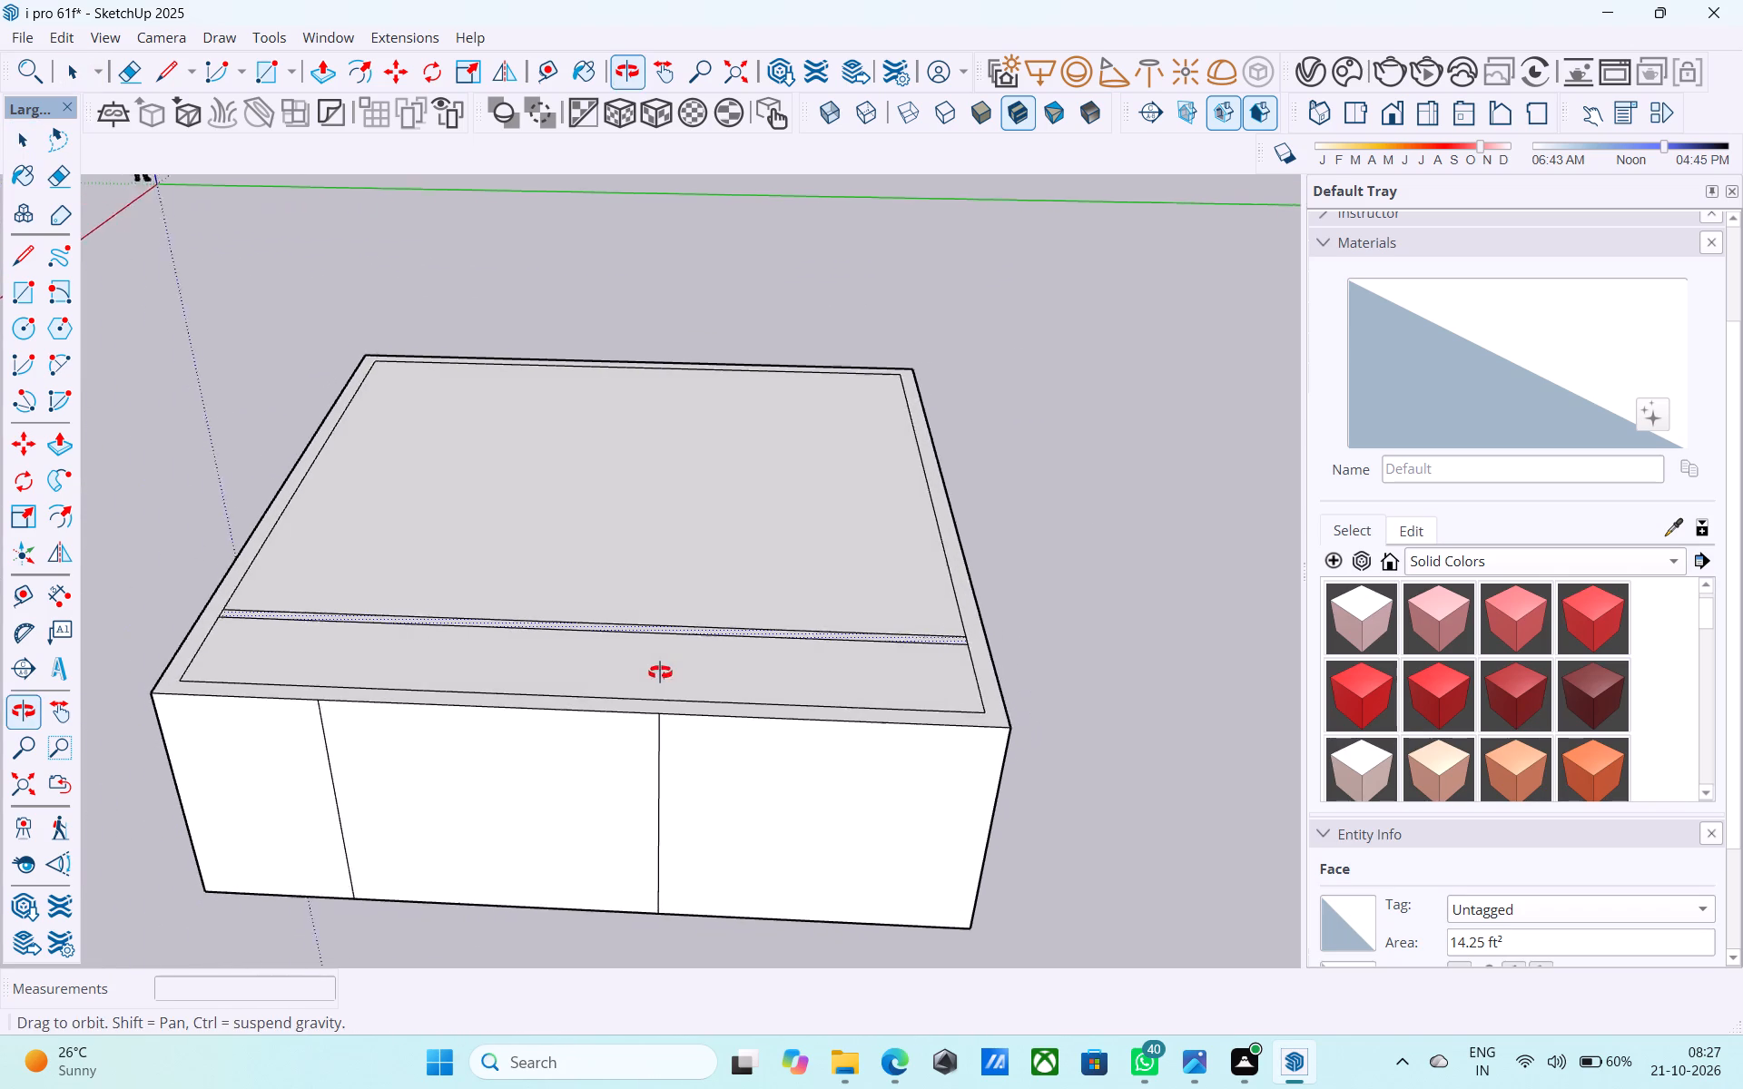
middle_click_drag(660, 672, 652, 672)
scroll(444, 593, "down", 2)
scroll(938, 608, "up", 3)
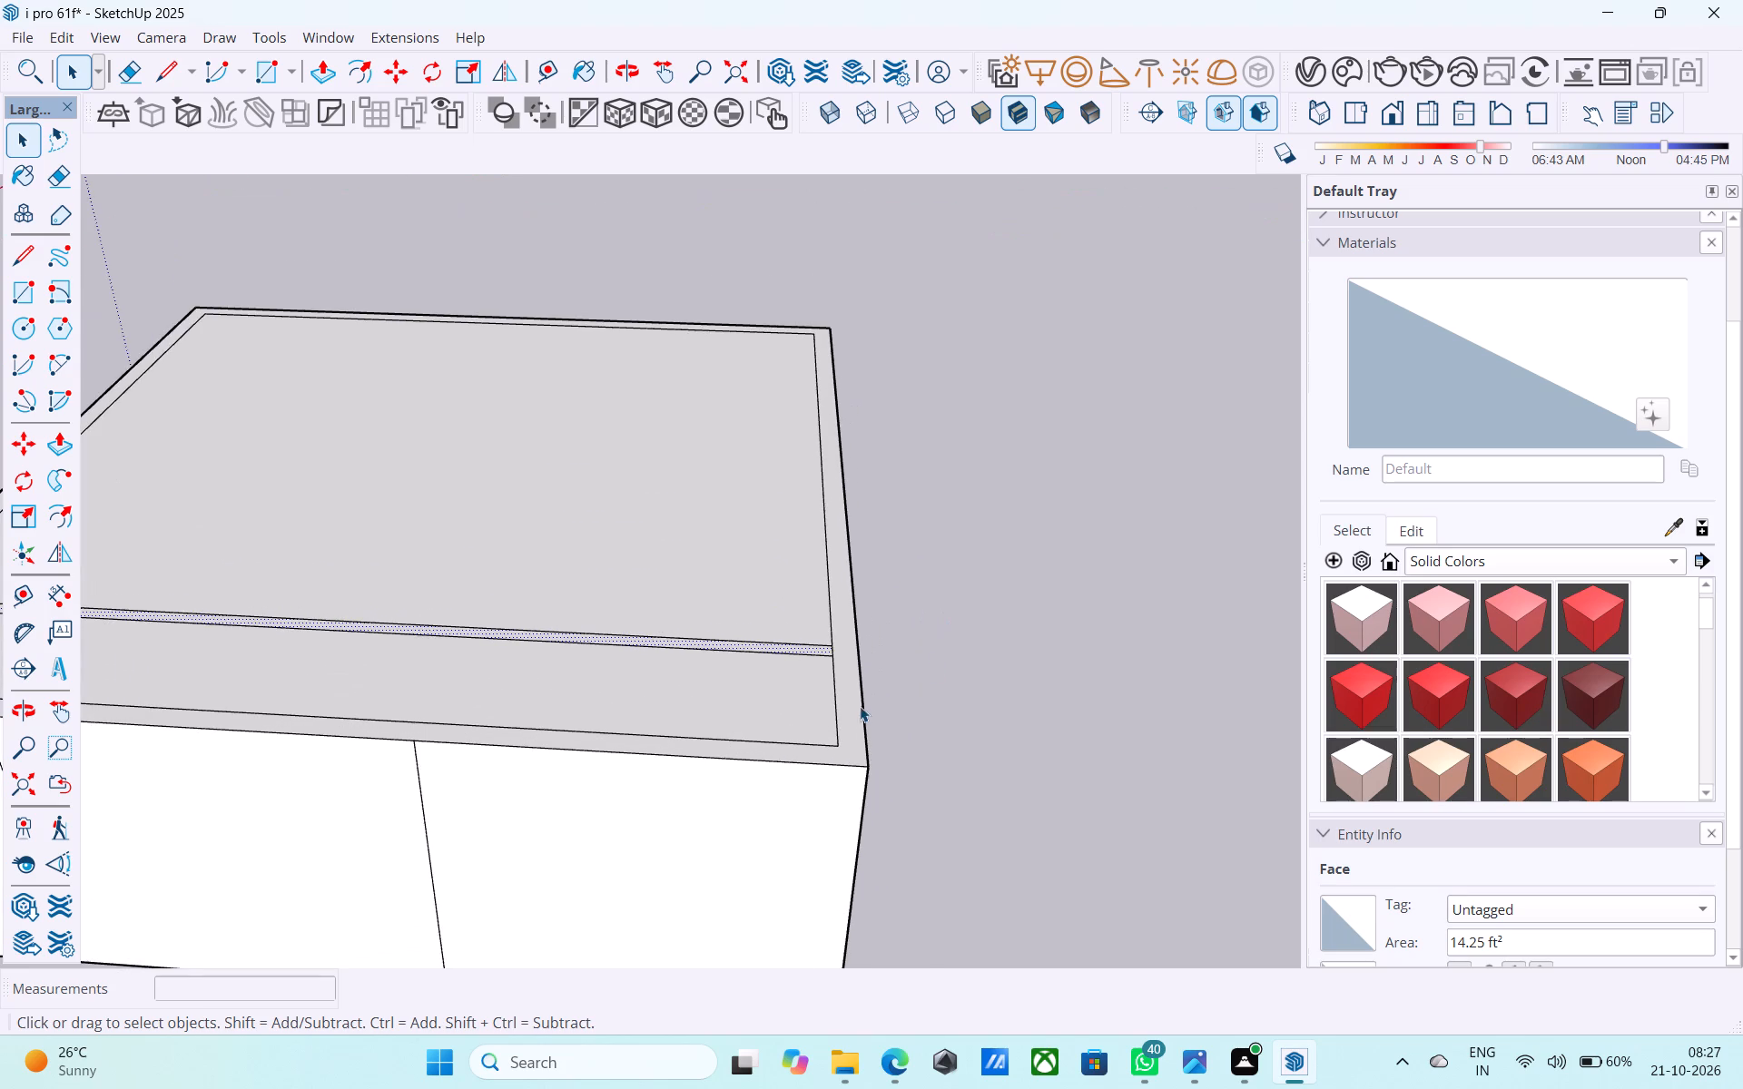
scroll(860, 706, "up", 2)
left_click(827, 711)
Copy the 4' inner end edge of the wide strip 10' along the strip as a cross partition line.
middle_click_drag(672, 669, 682, 781)
scroll(812, 575, "down", 3)
scroll(1013, 525, "down", 6)
scroll(825, 674, "up", 8)
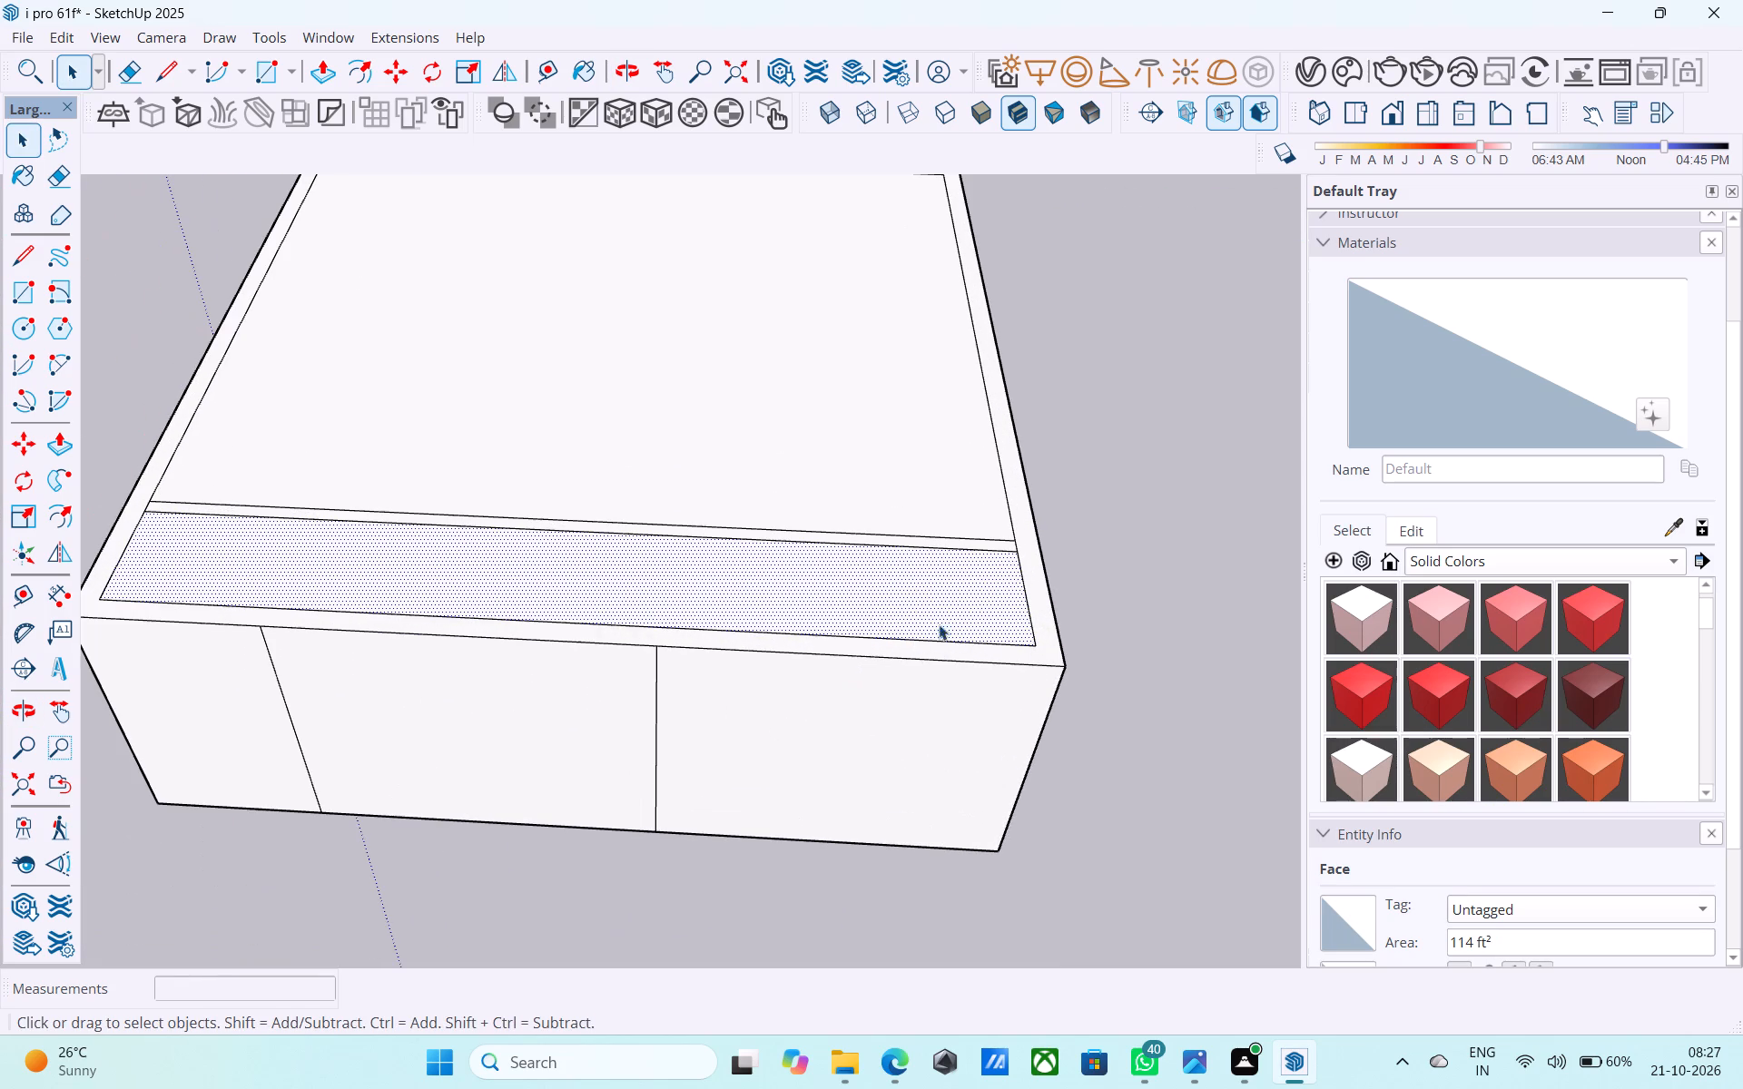
left_click(1029, 612)
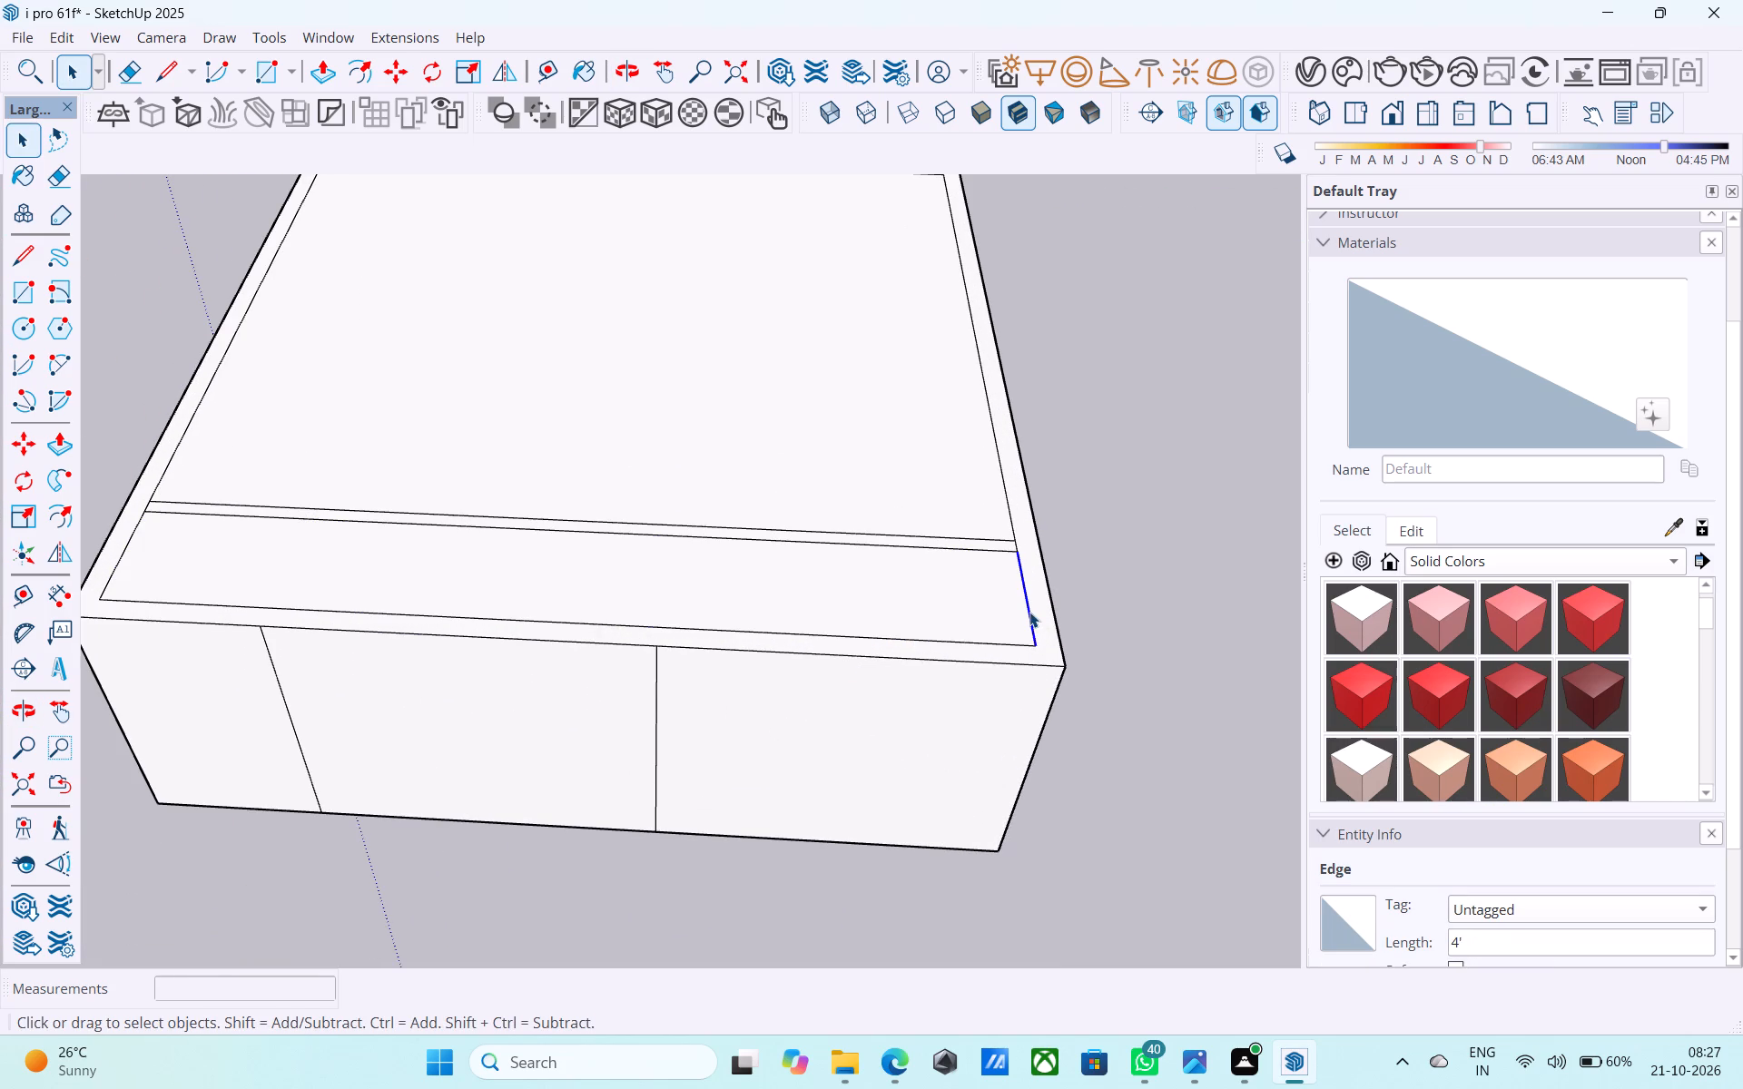
key("m")
left_click(1038, 637)
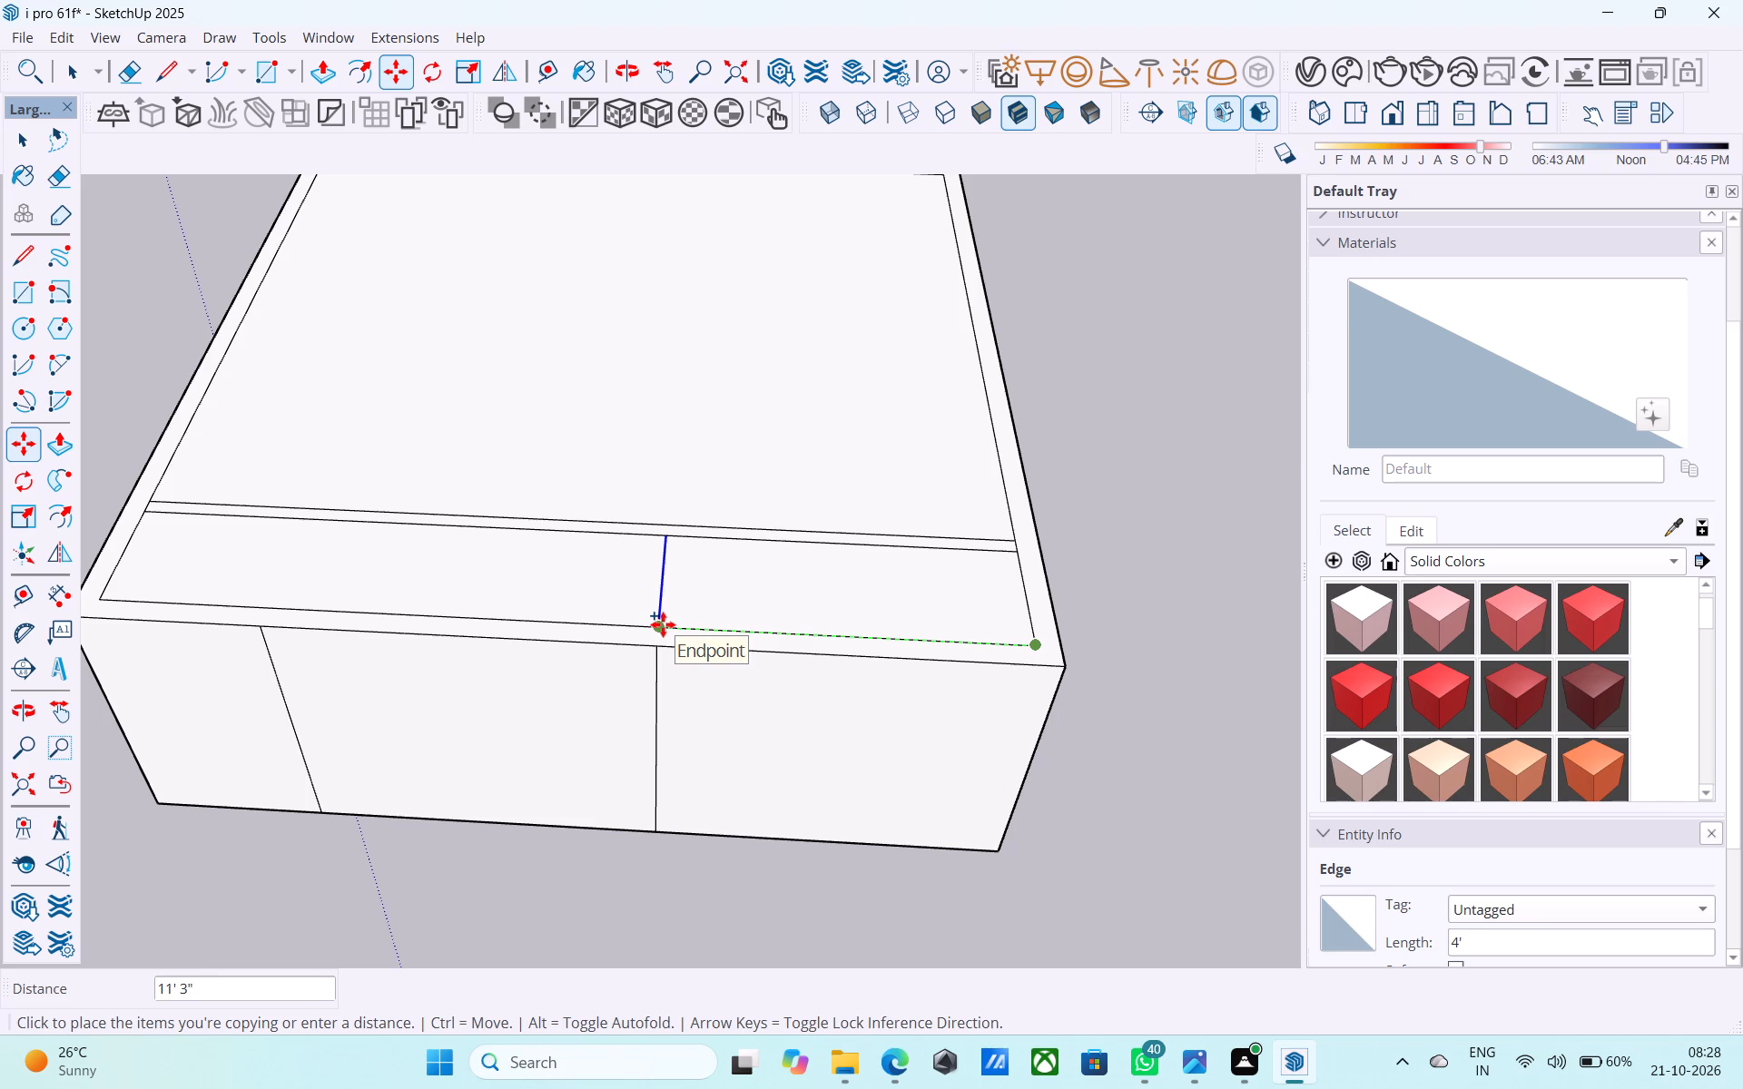
type("10'")
key("Return")
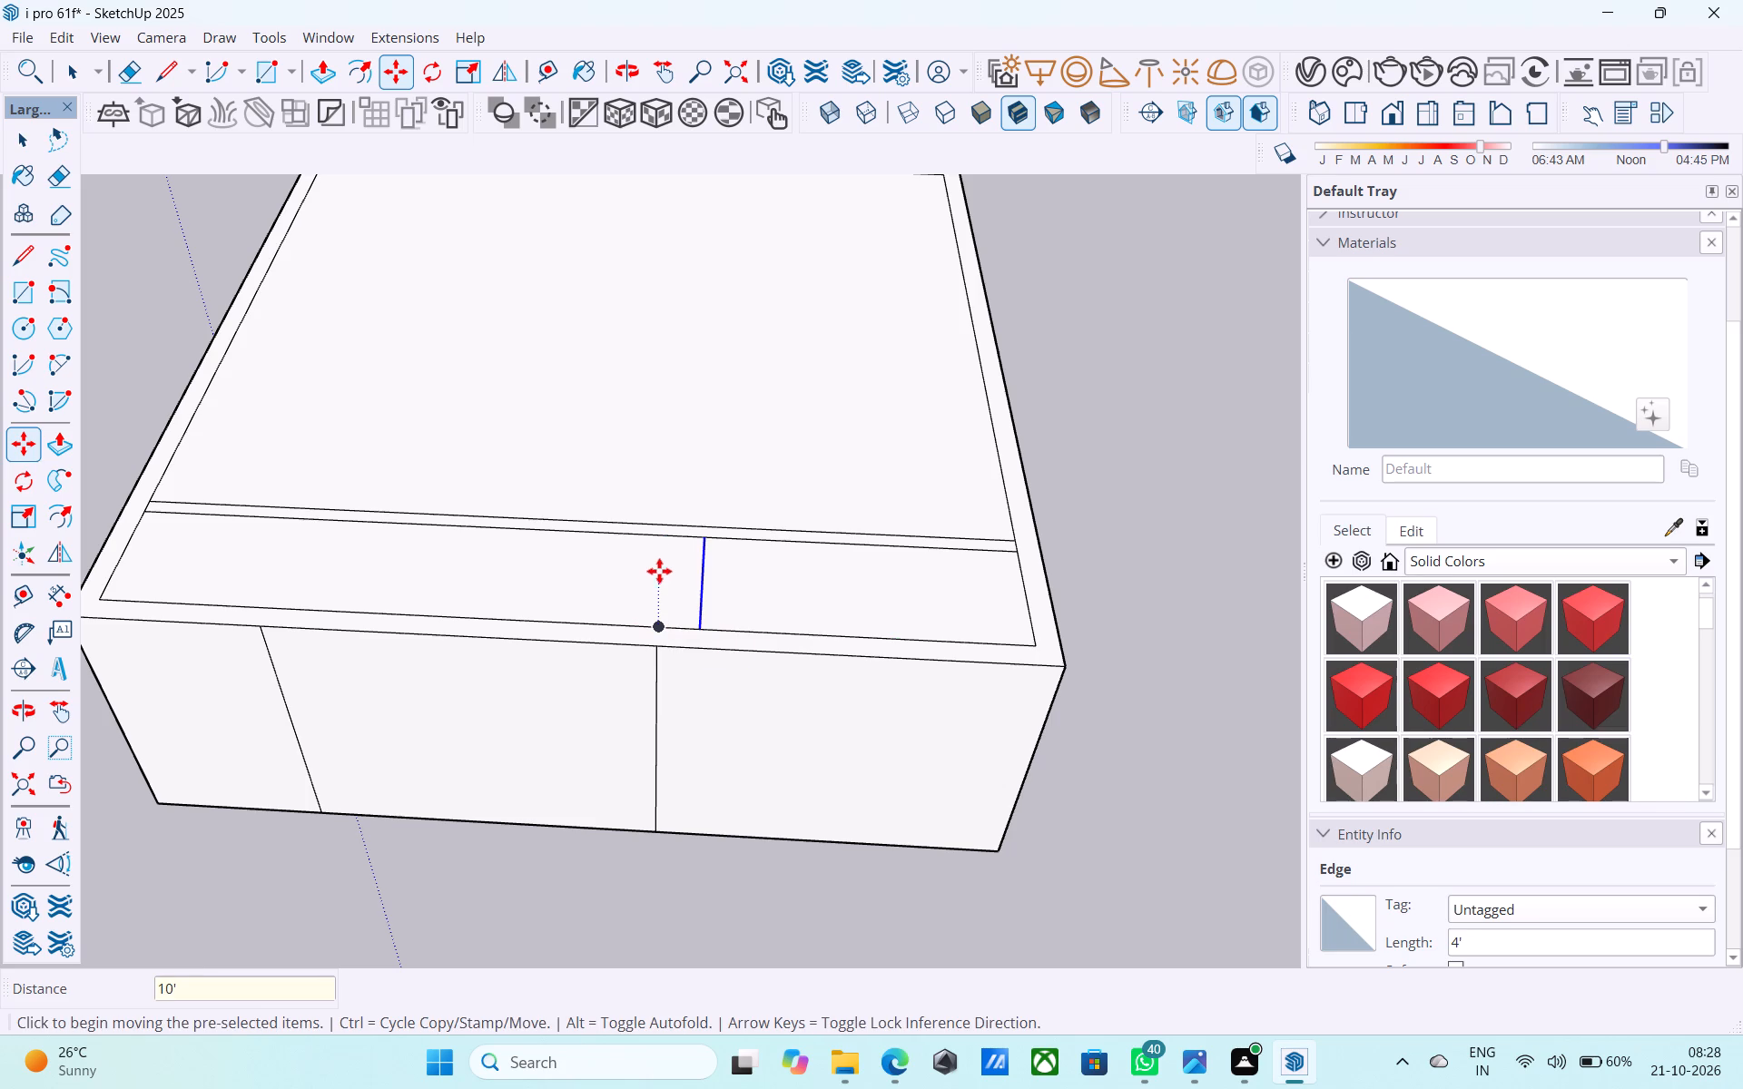
Copy the cross partition line another 6" along the strip, away from the 10' room.
scroll(662, 561, "up", 1)
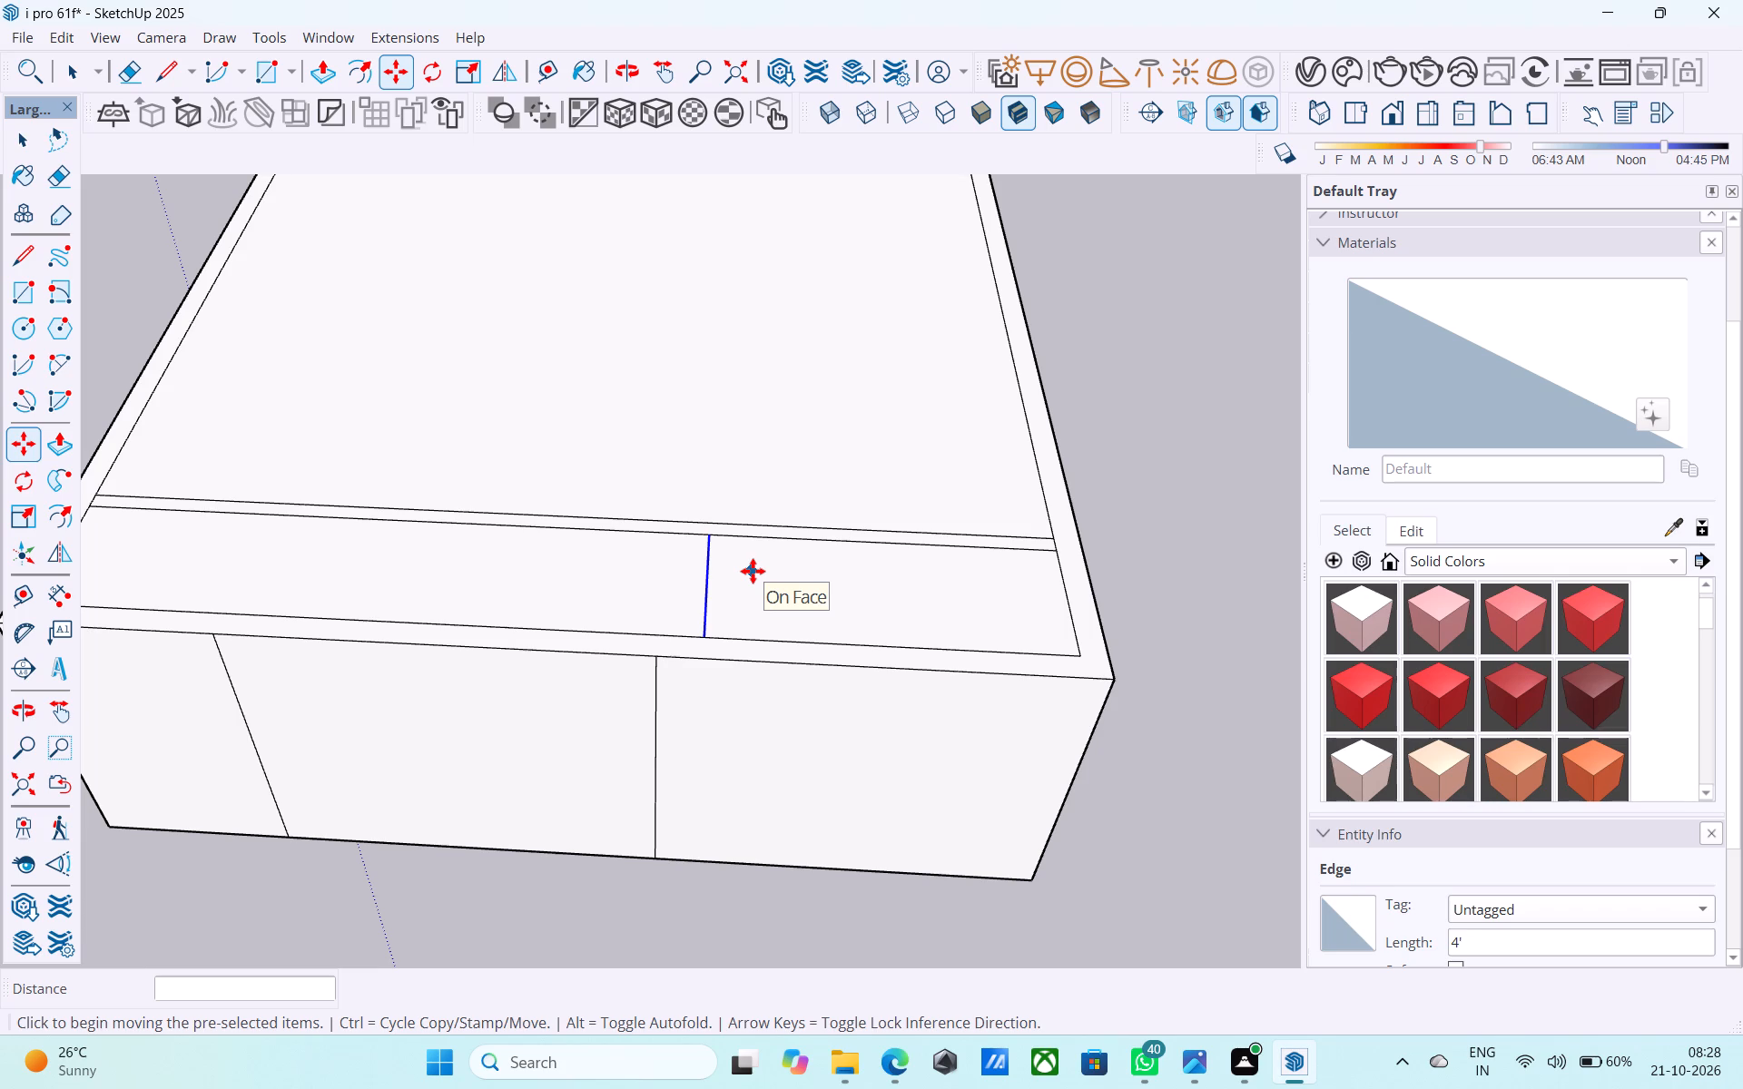
scroll(753, 571, "down", 1)
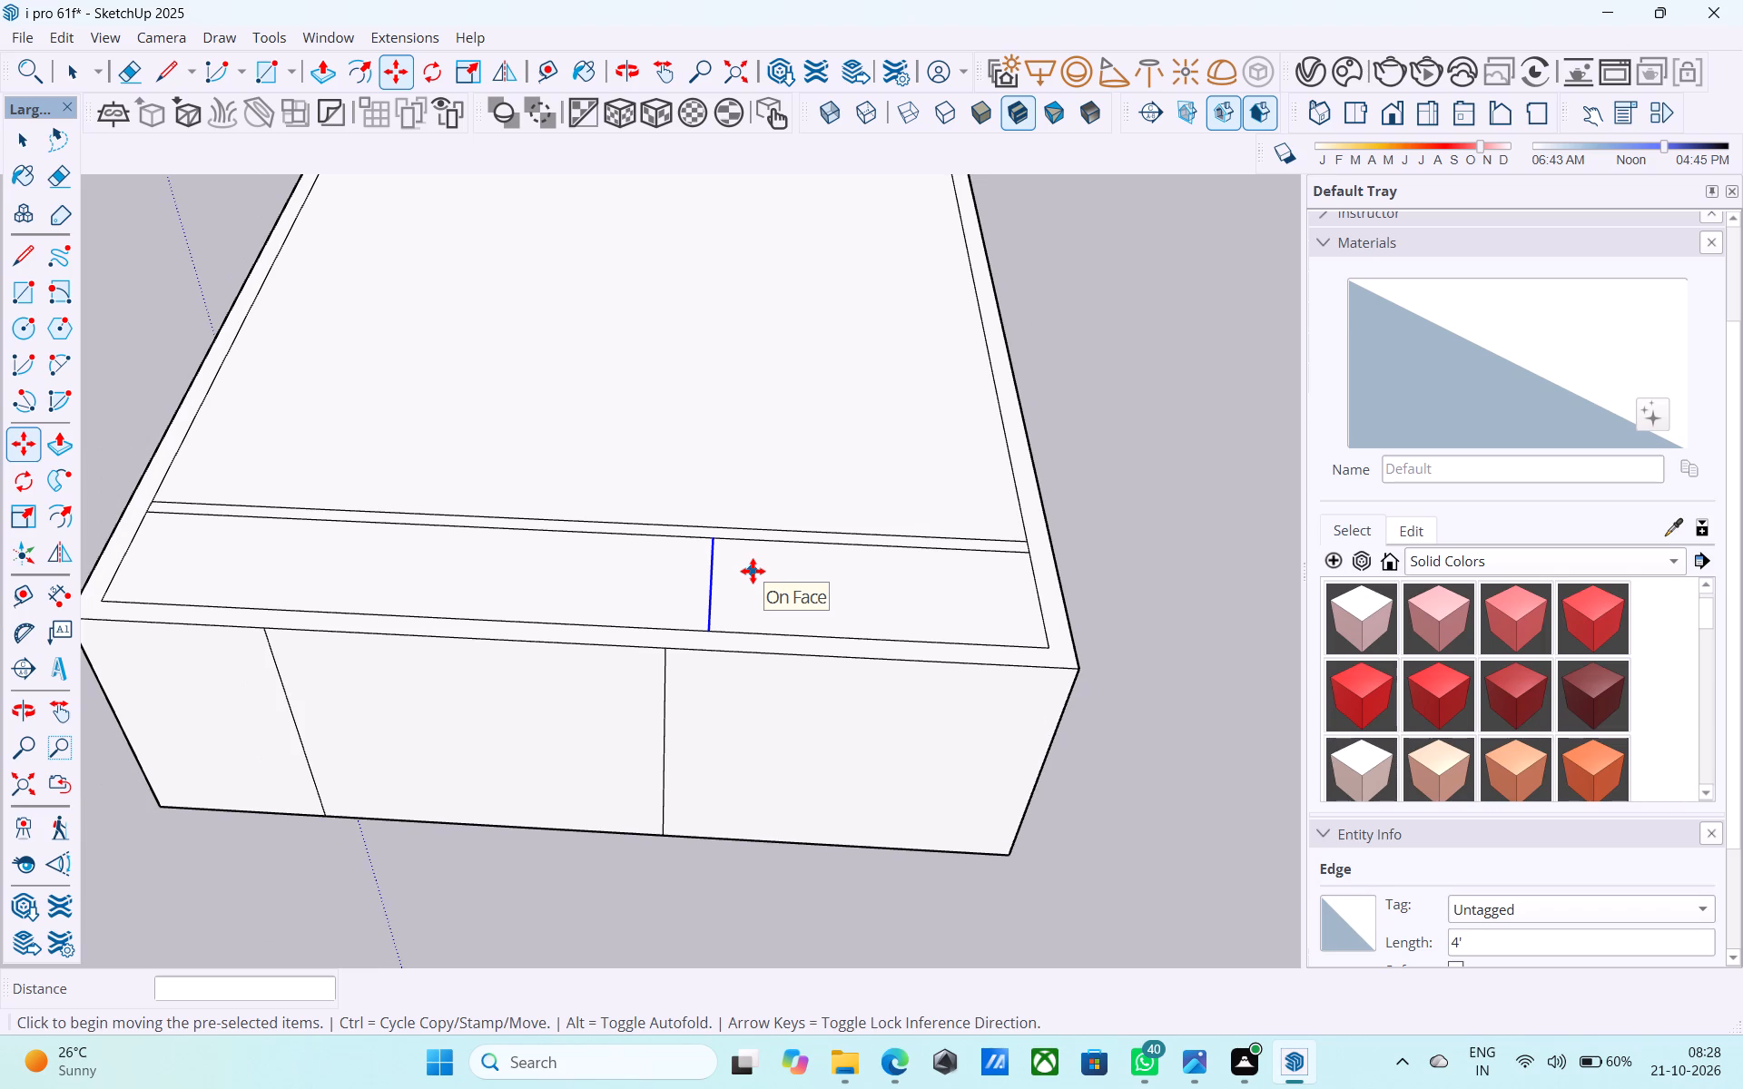
scroll(753, 571, "down", 1)
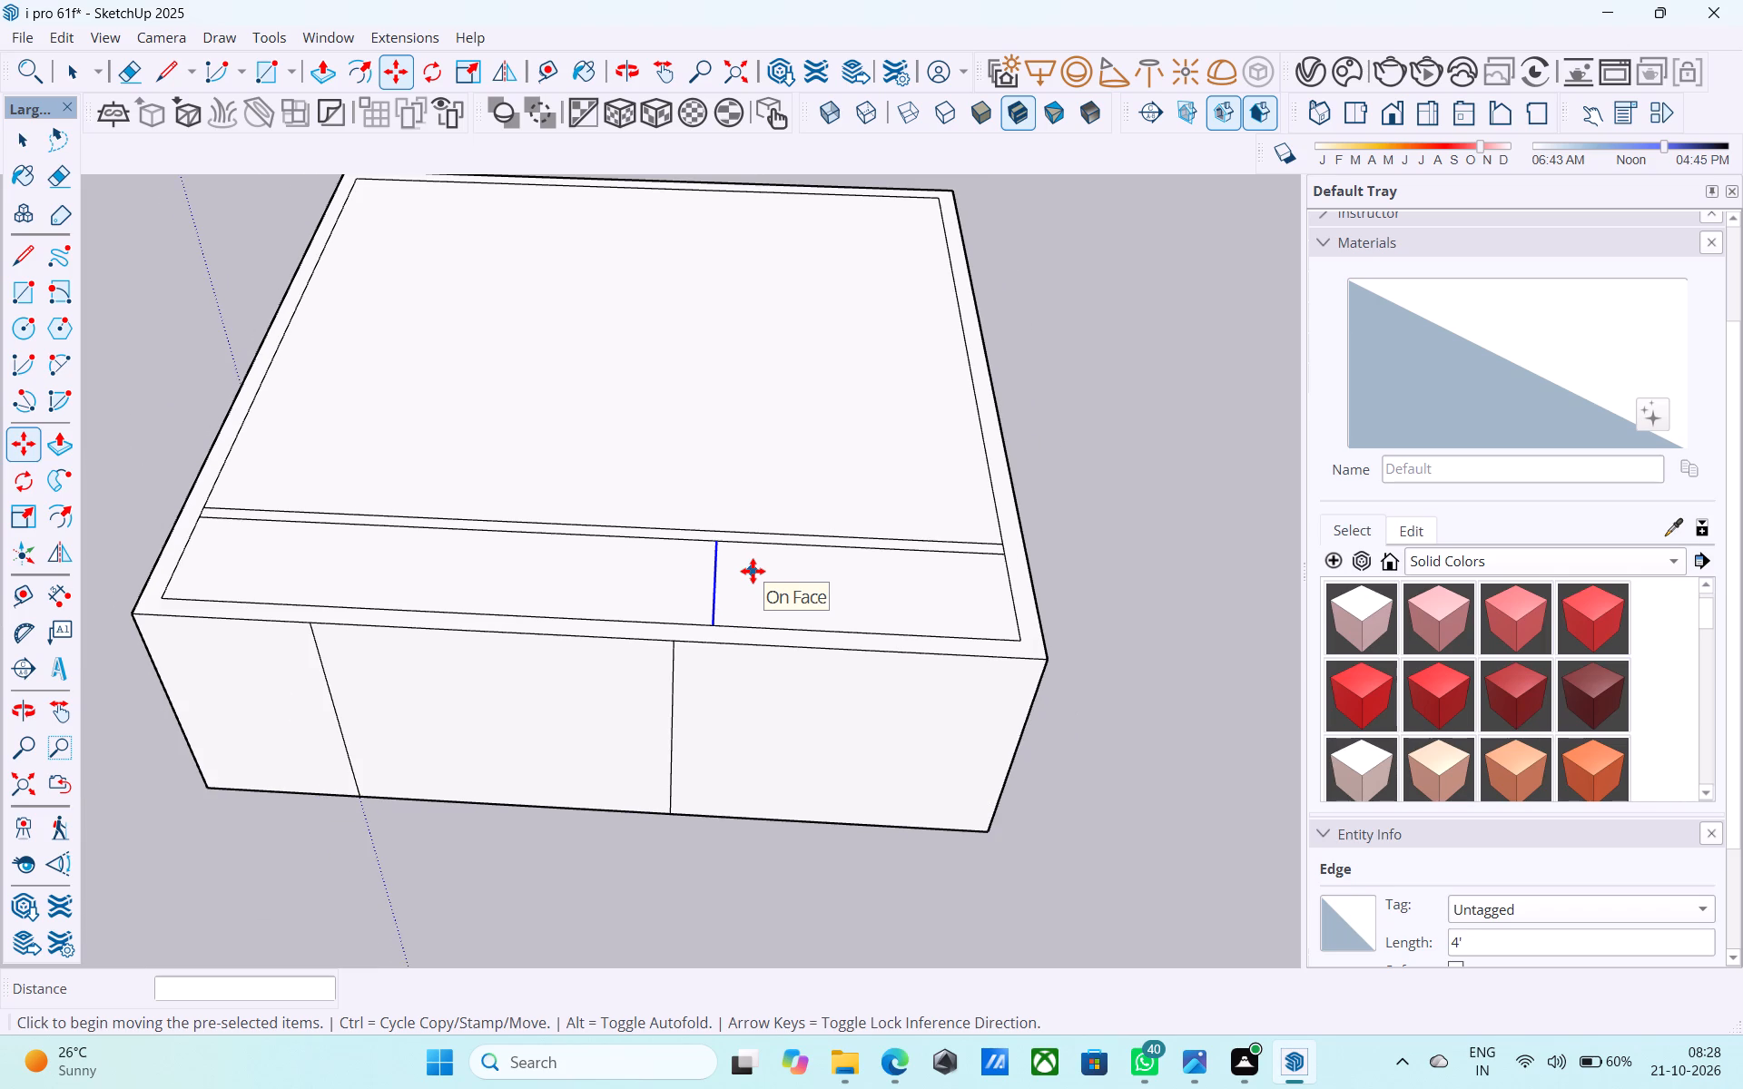
scroll(753, 571, "up", 2)
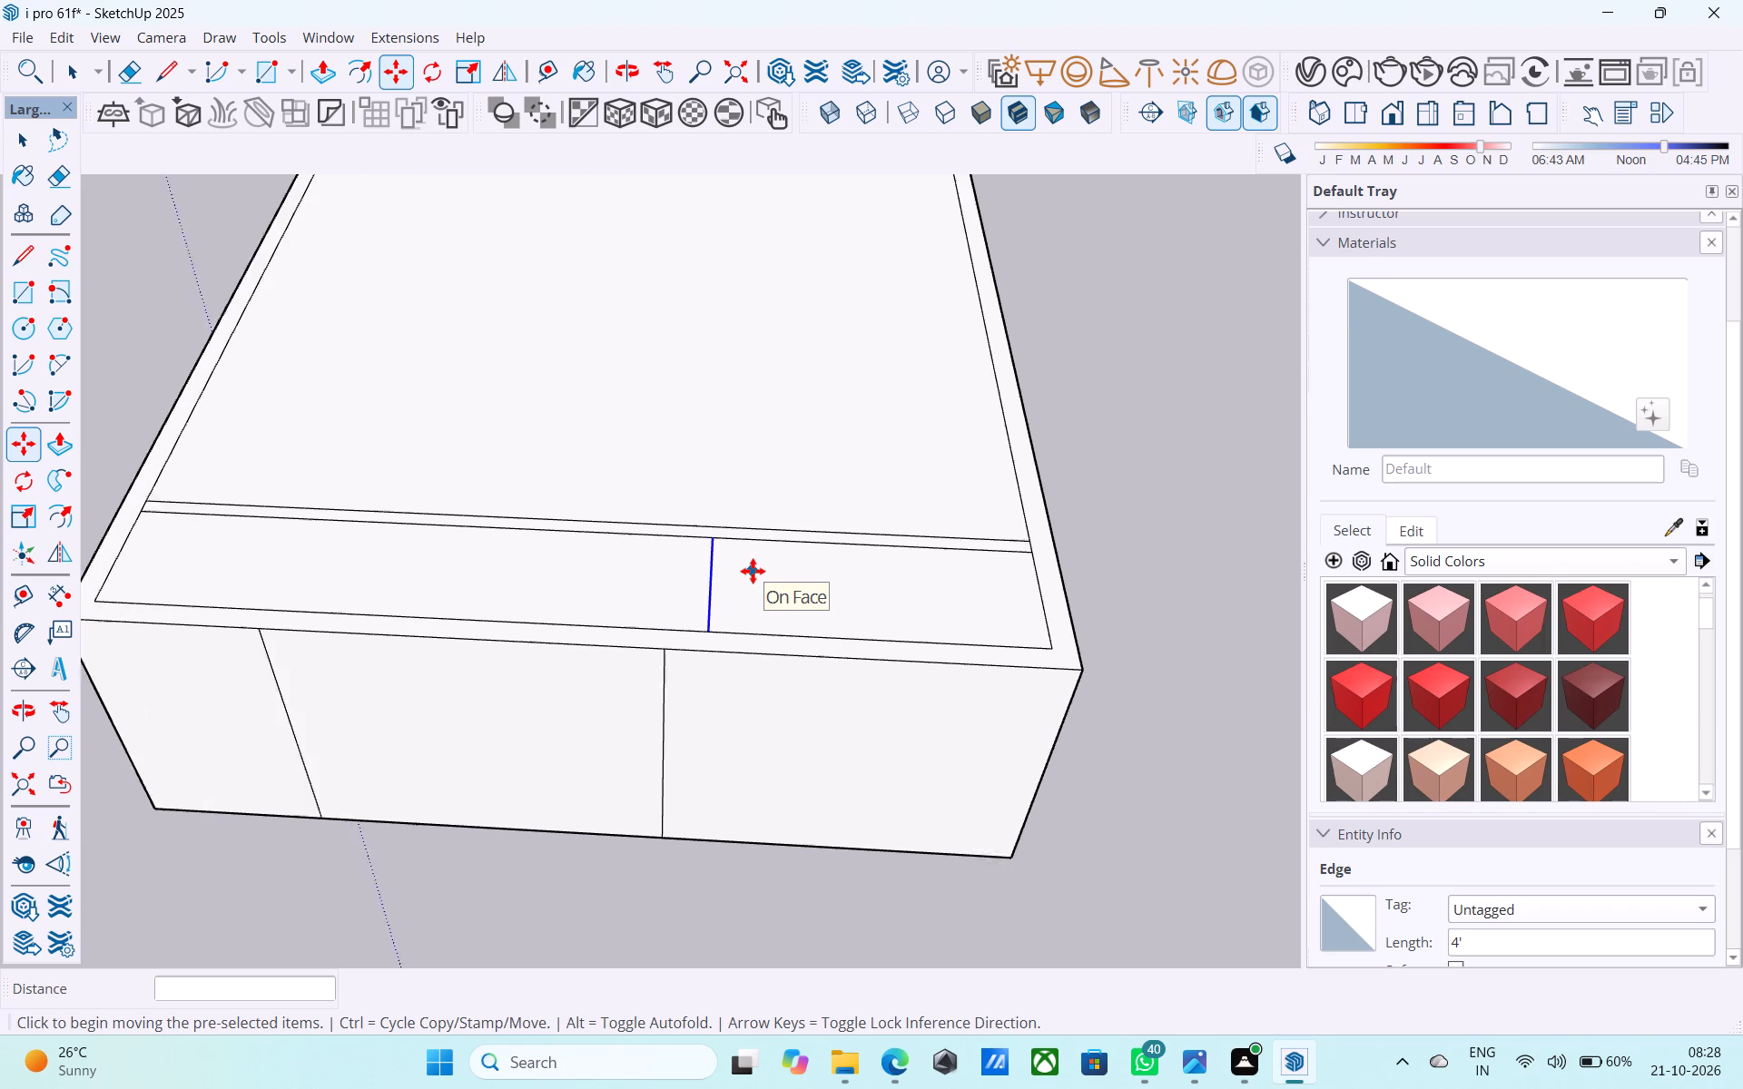
scroll(705, 586, "up", 2)
scroll(913, 586, "down", 2)
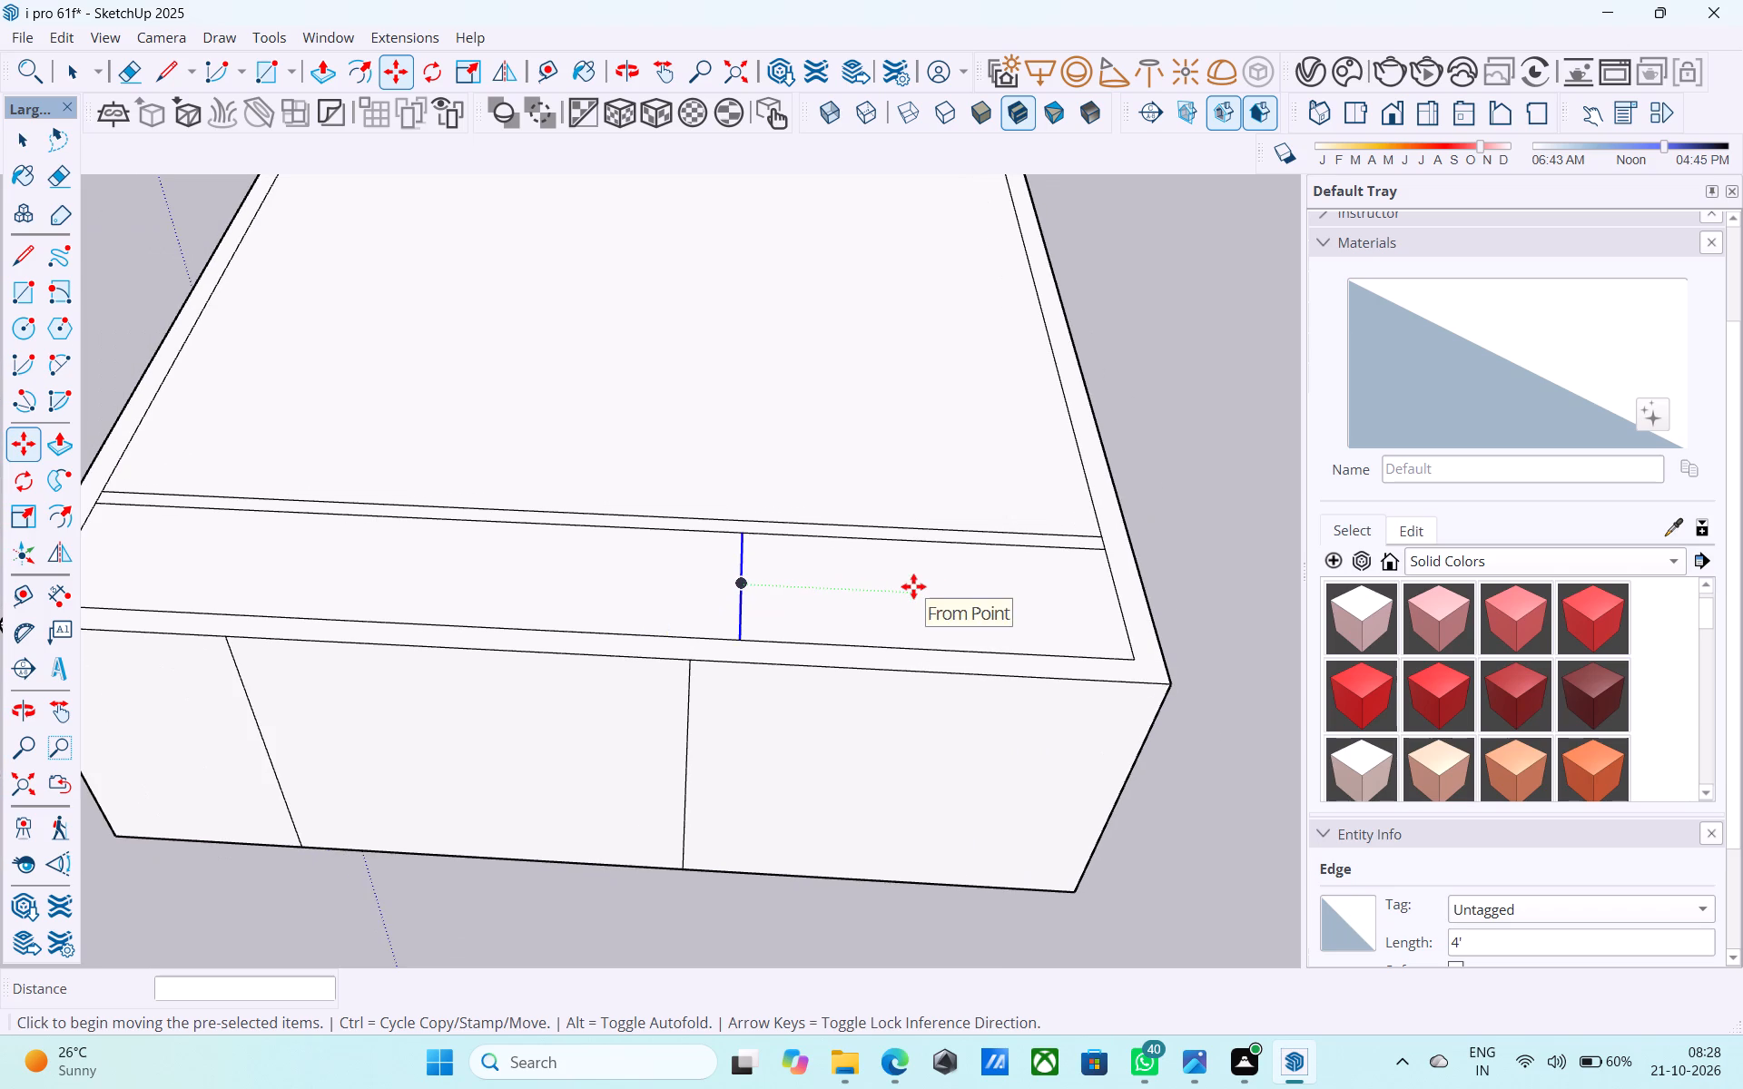
scroll(803, 686, "up", 3)
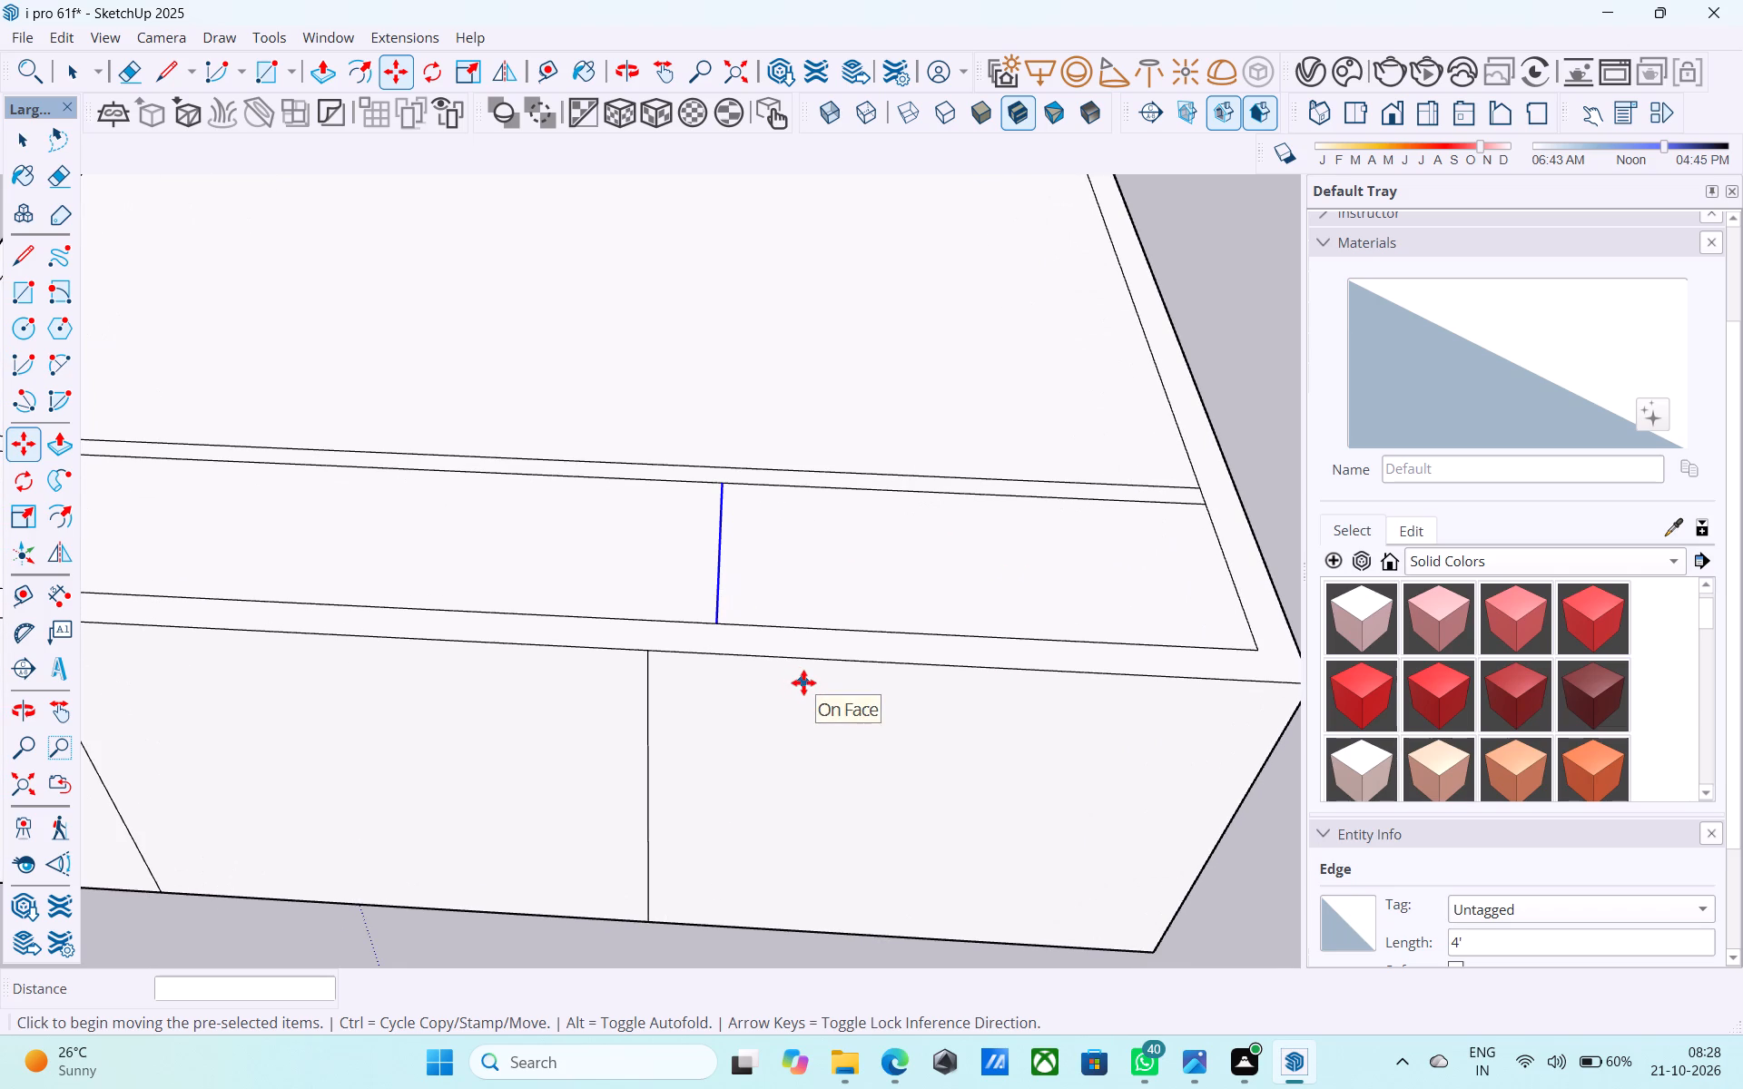
scroll(783, 655, "up", 2)
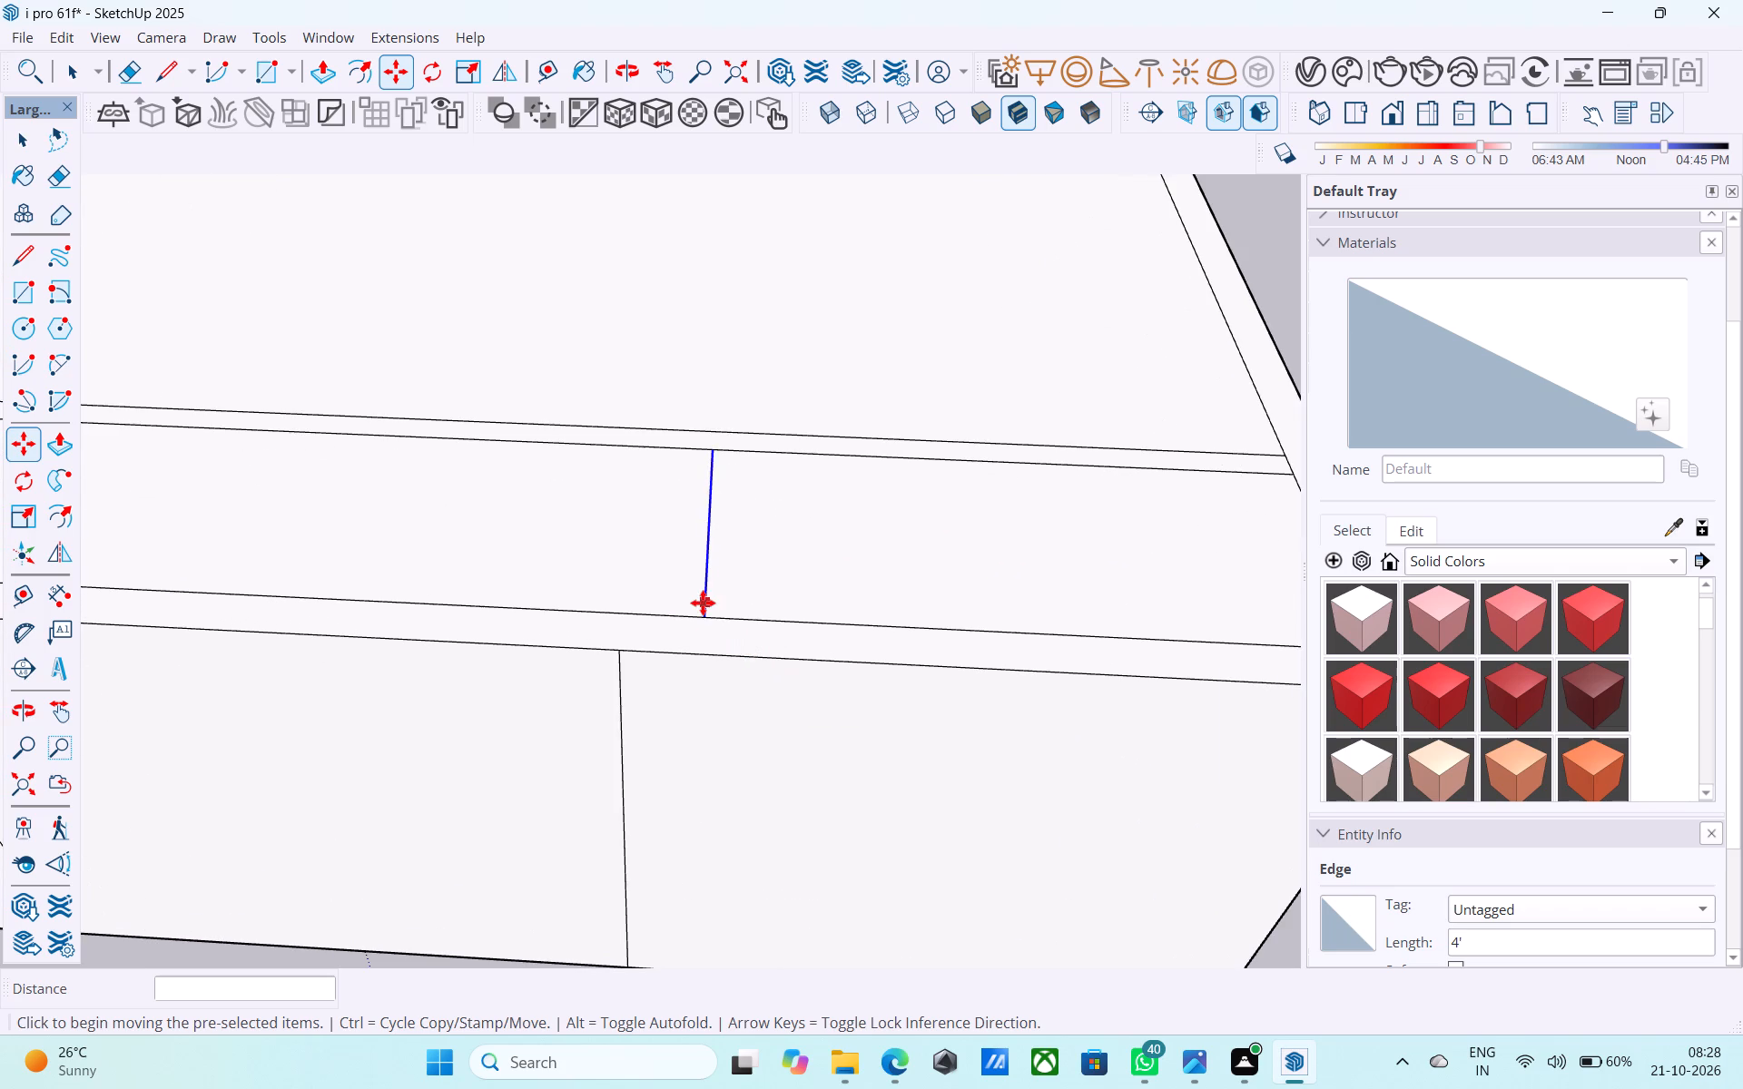
scroll(703, 603, "up", 2)
left_click(701, 613)
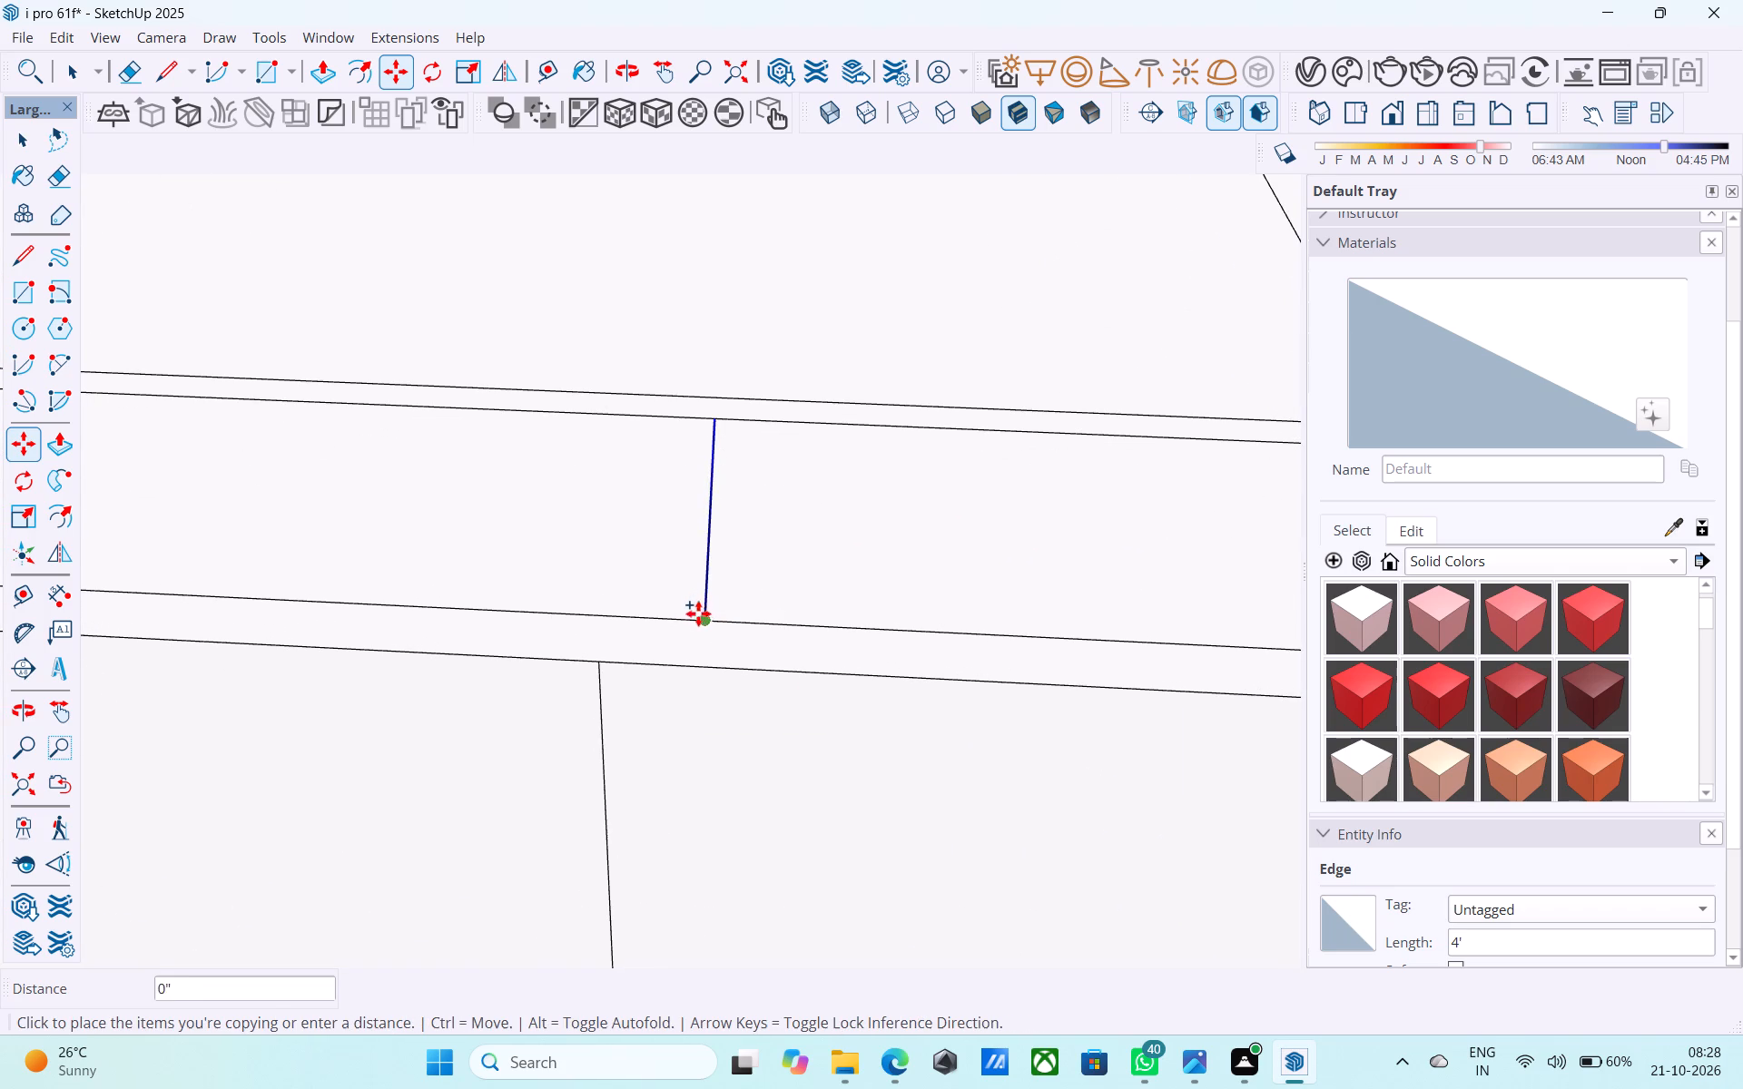
type("6\"")
key("Return")
key("space")
Draw two parallel 24' 6" lines extending both cross partition lines across the large face to the far inner wall edge.
scroll(676, 584, "down", 5)
key("l")
scroll(667, 519, "down", 3)
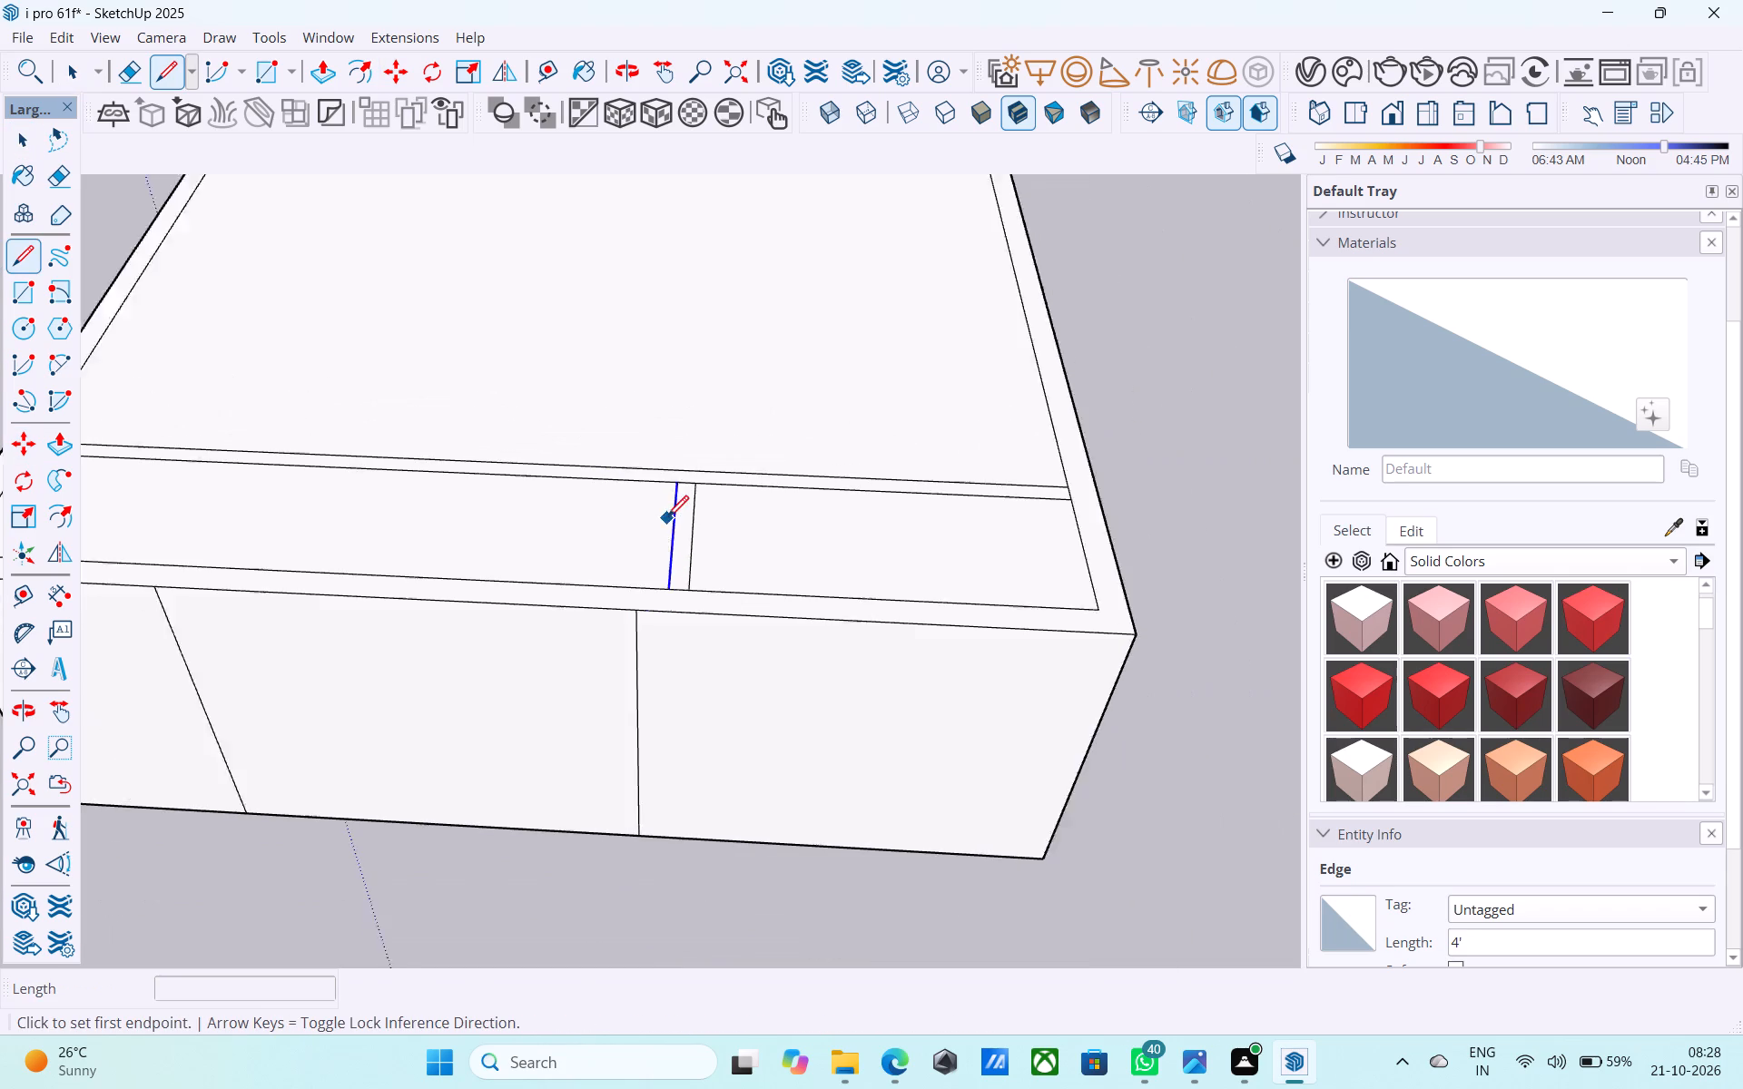
scroll(667, 519, "down", 2)
scroll(668, 500, "up", 2)
left_click(668, 498)
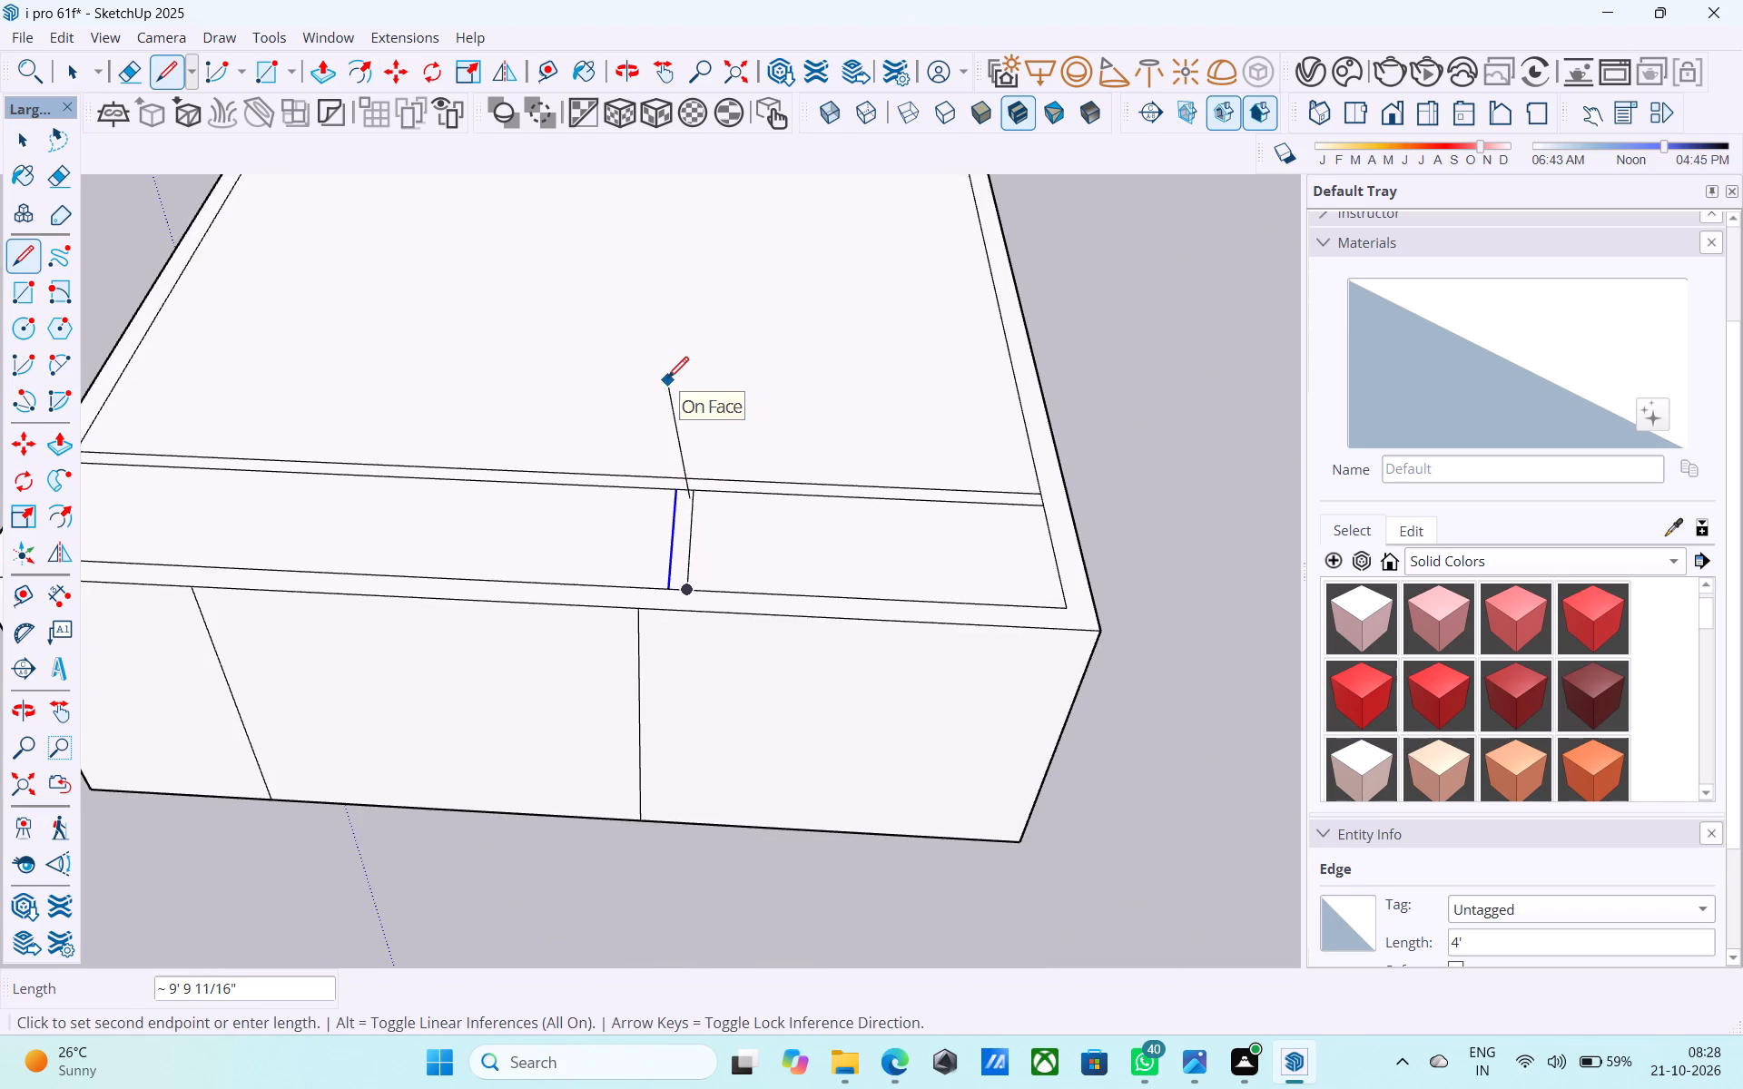
key("l")
left_click(672, 500)
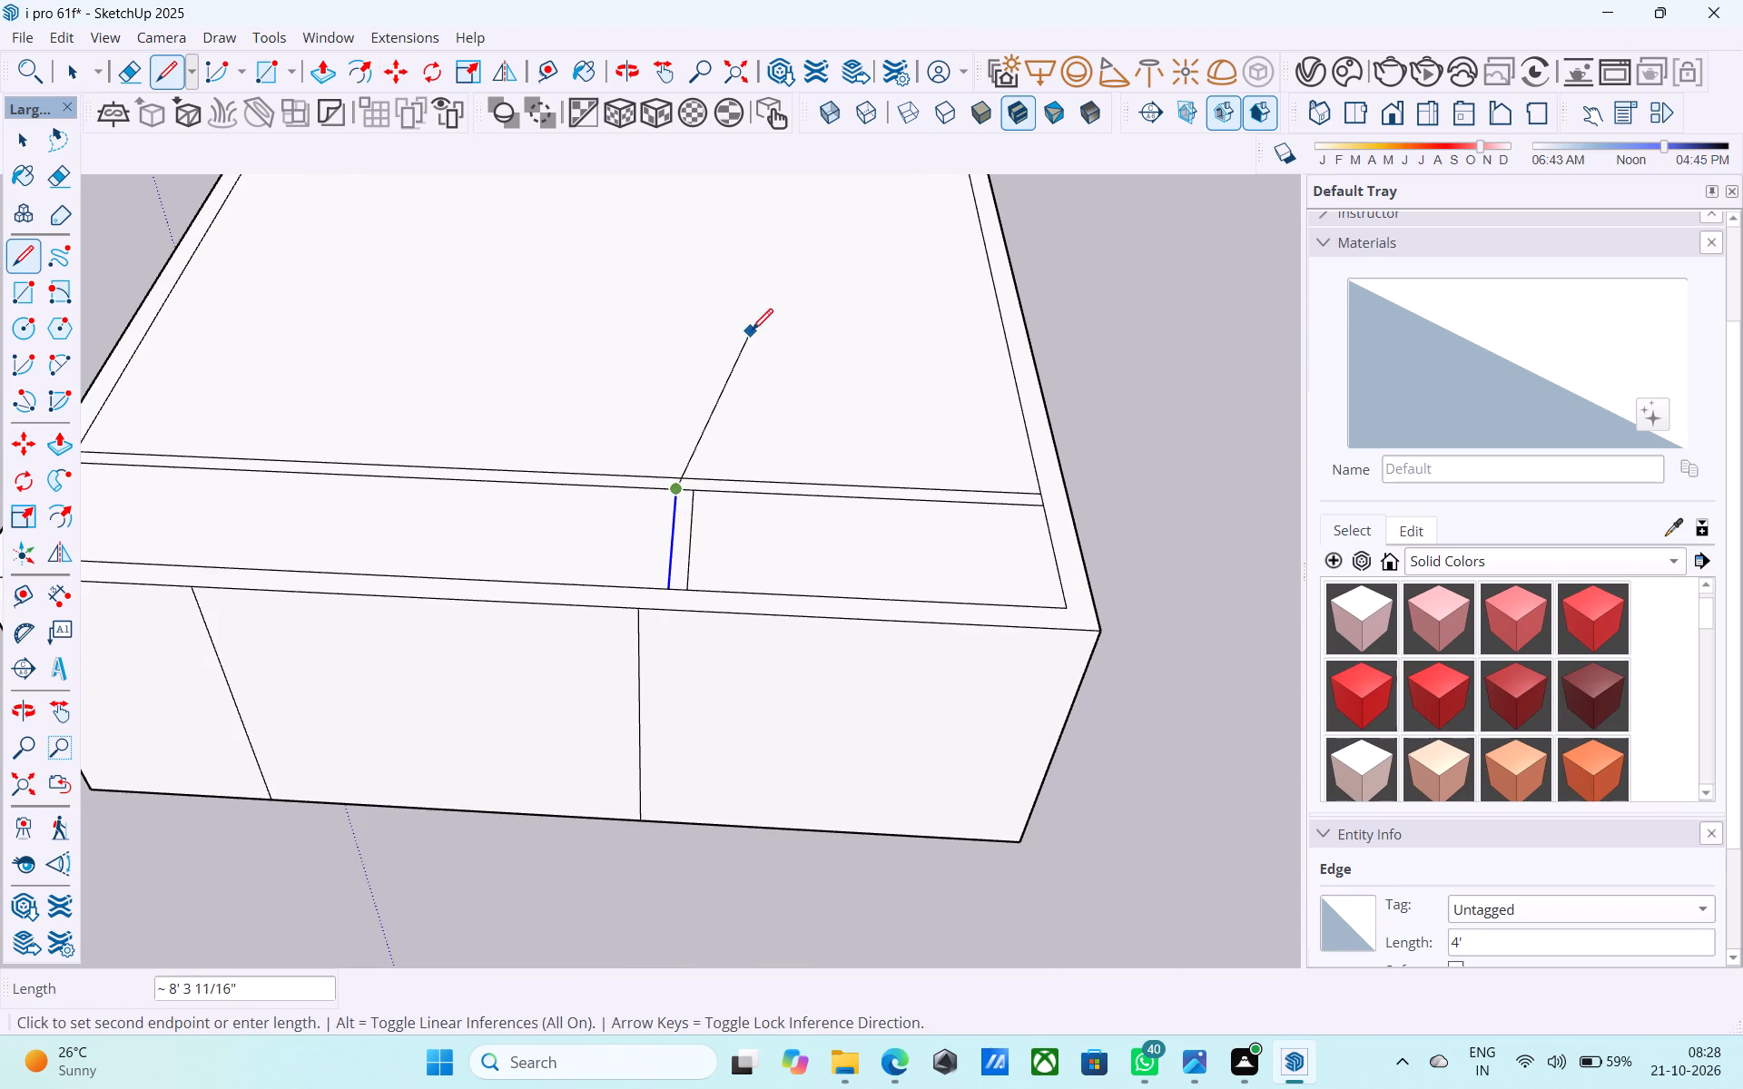
scroll(706, 624, "down", 5)
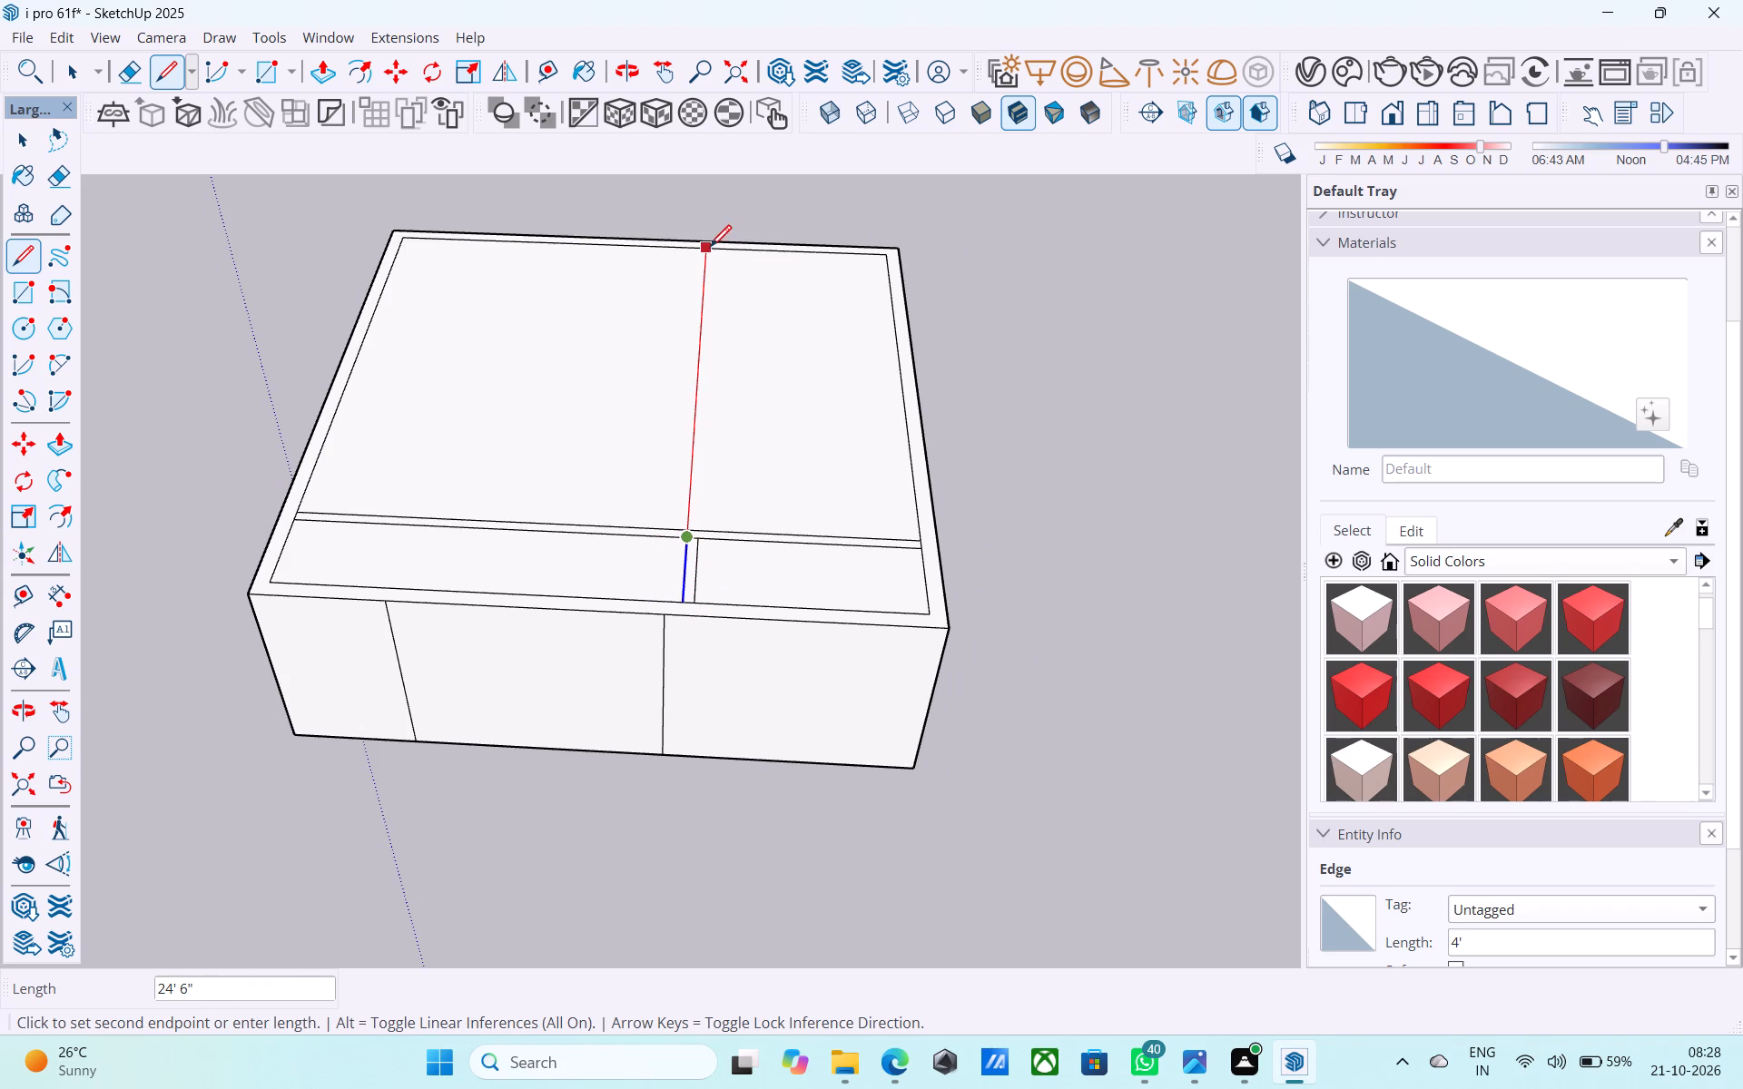
left_click(710, 248)
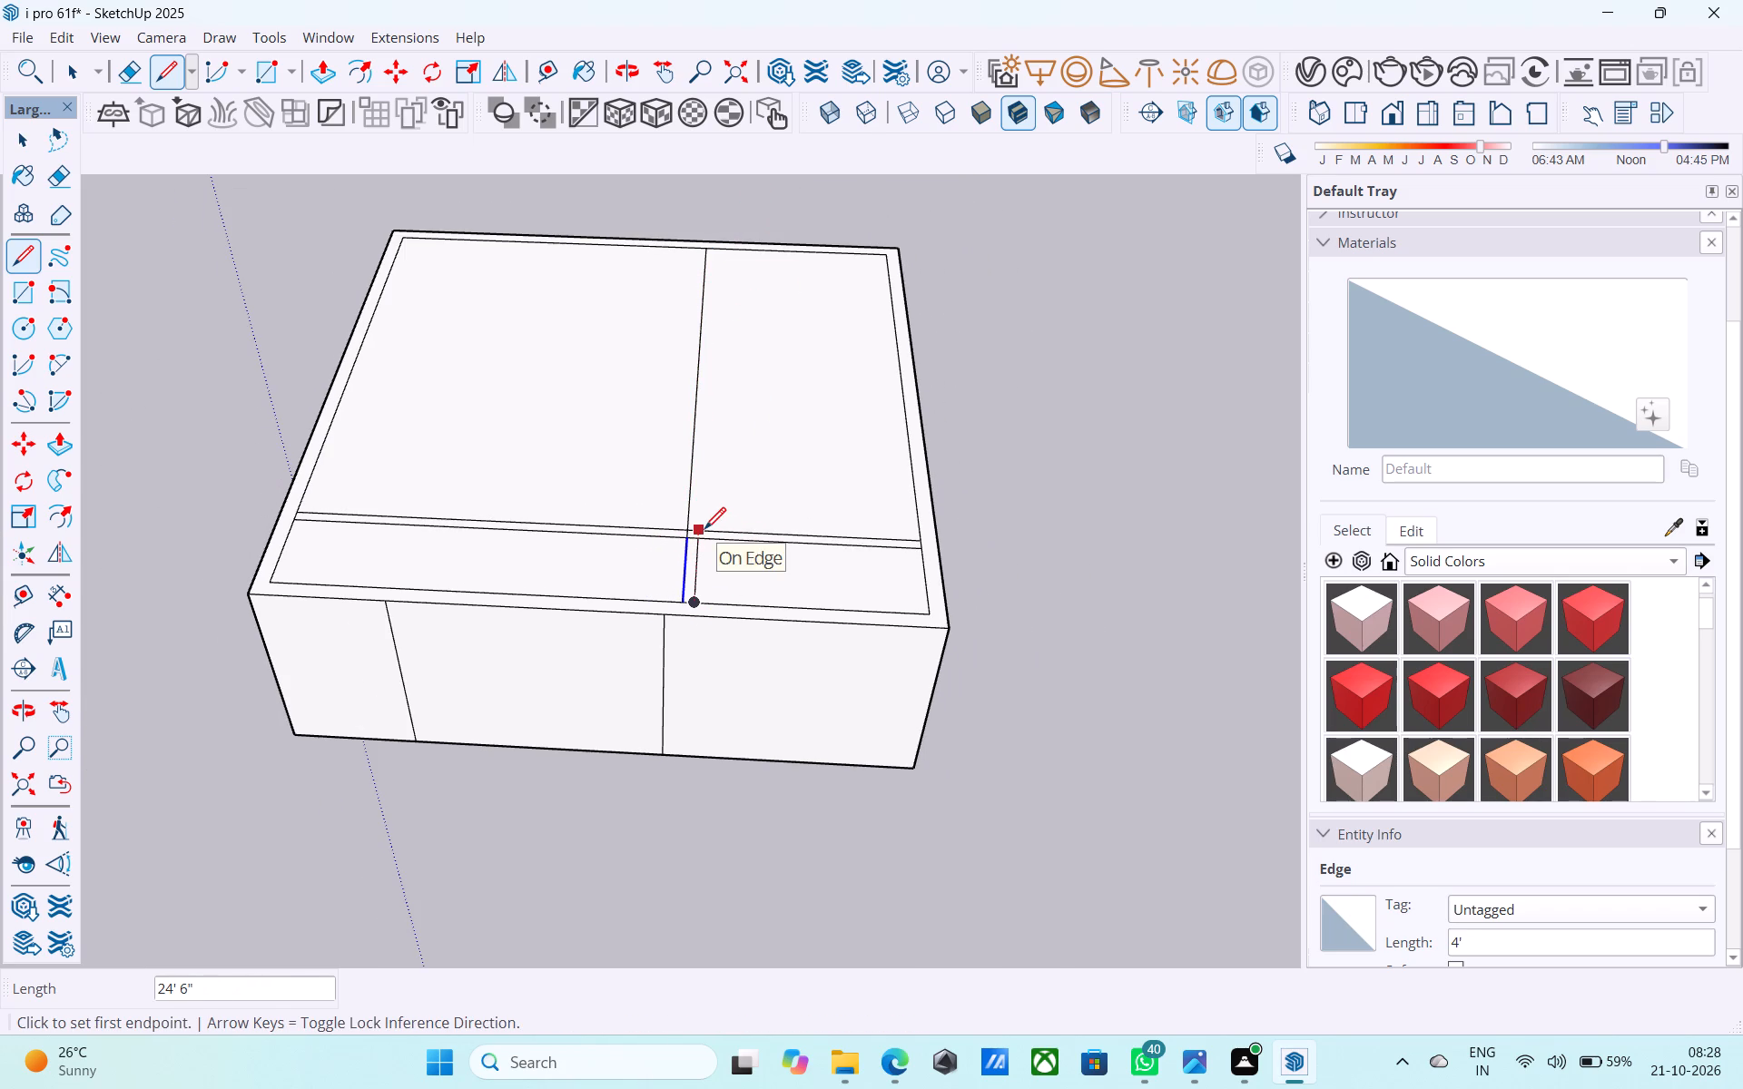
left_click(699, 543)
scroll(732, 291, "up", 4)
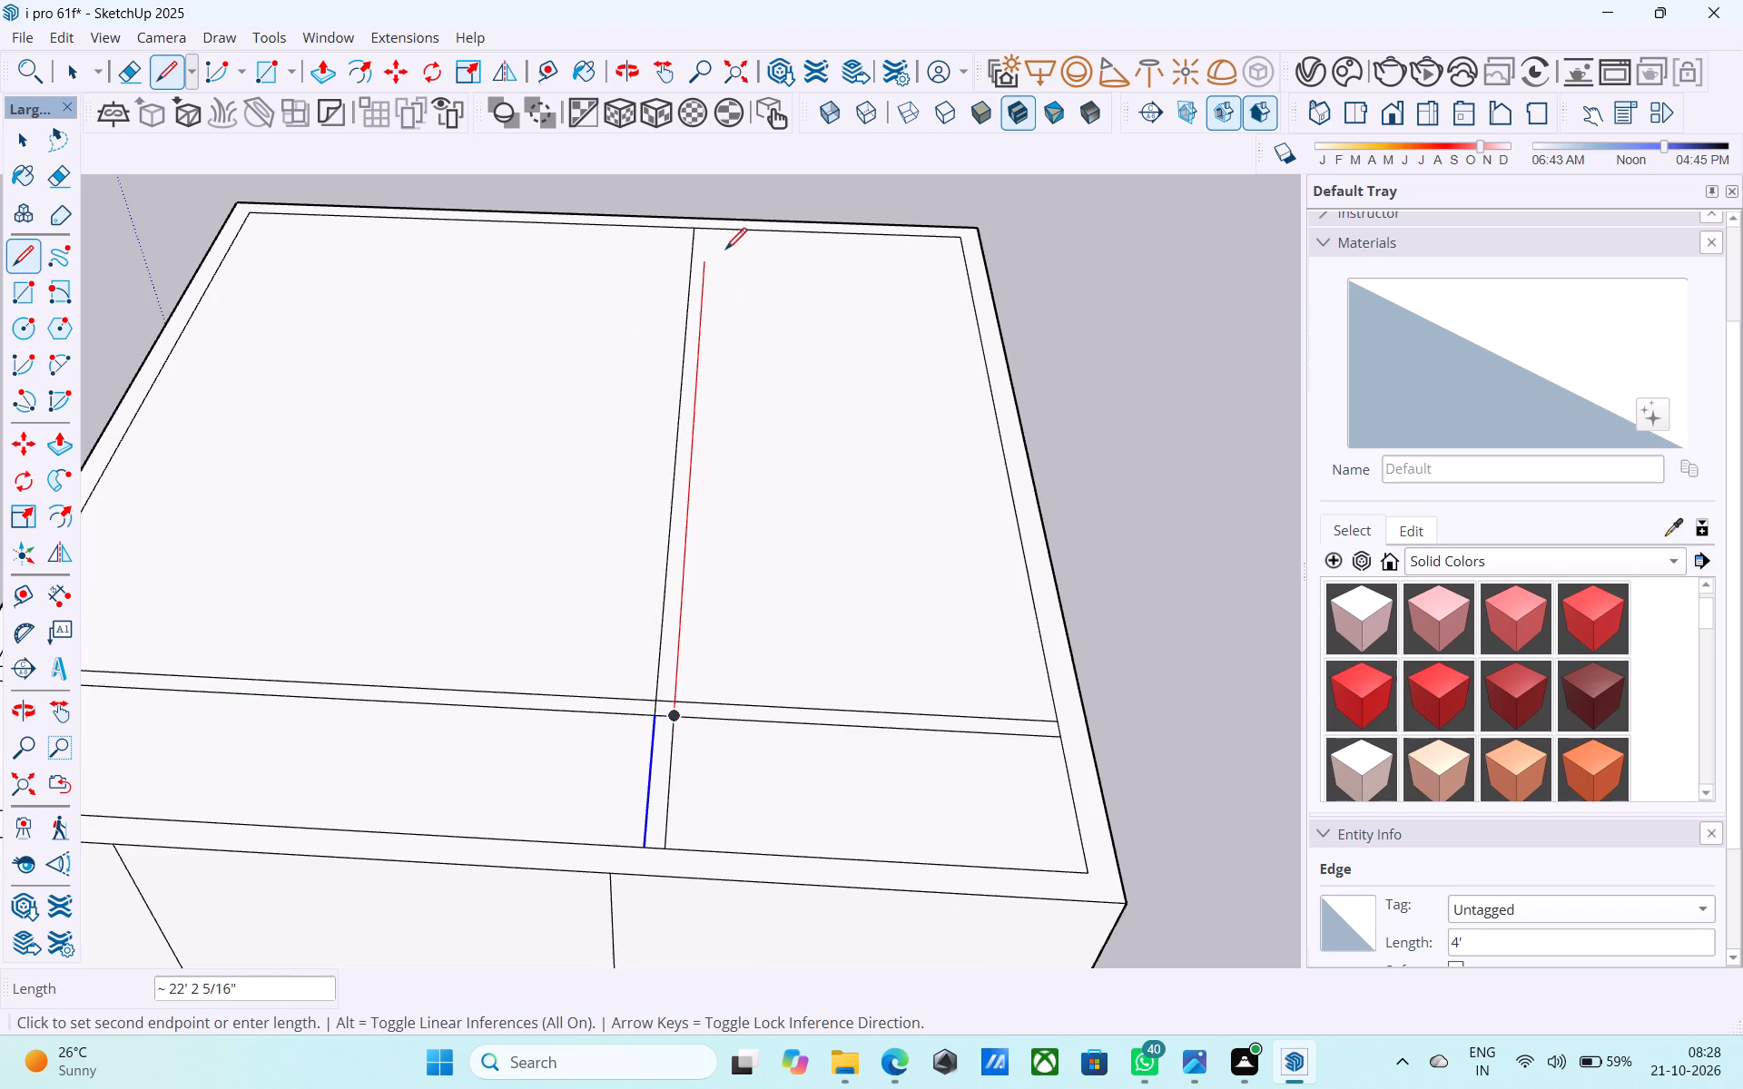
left_click(710, 229)
key("space")
Examine the crossing of the two partition strips and the overall layout on the block's top.
scroll(656, 711, "up", 4)
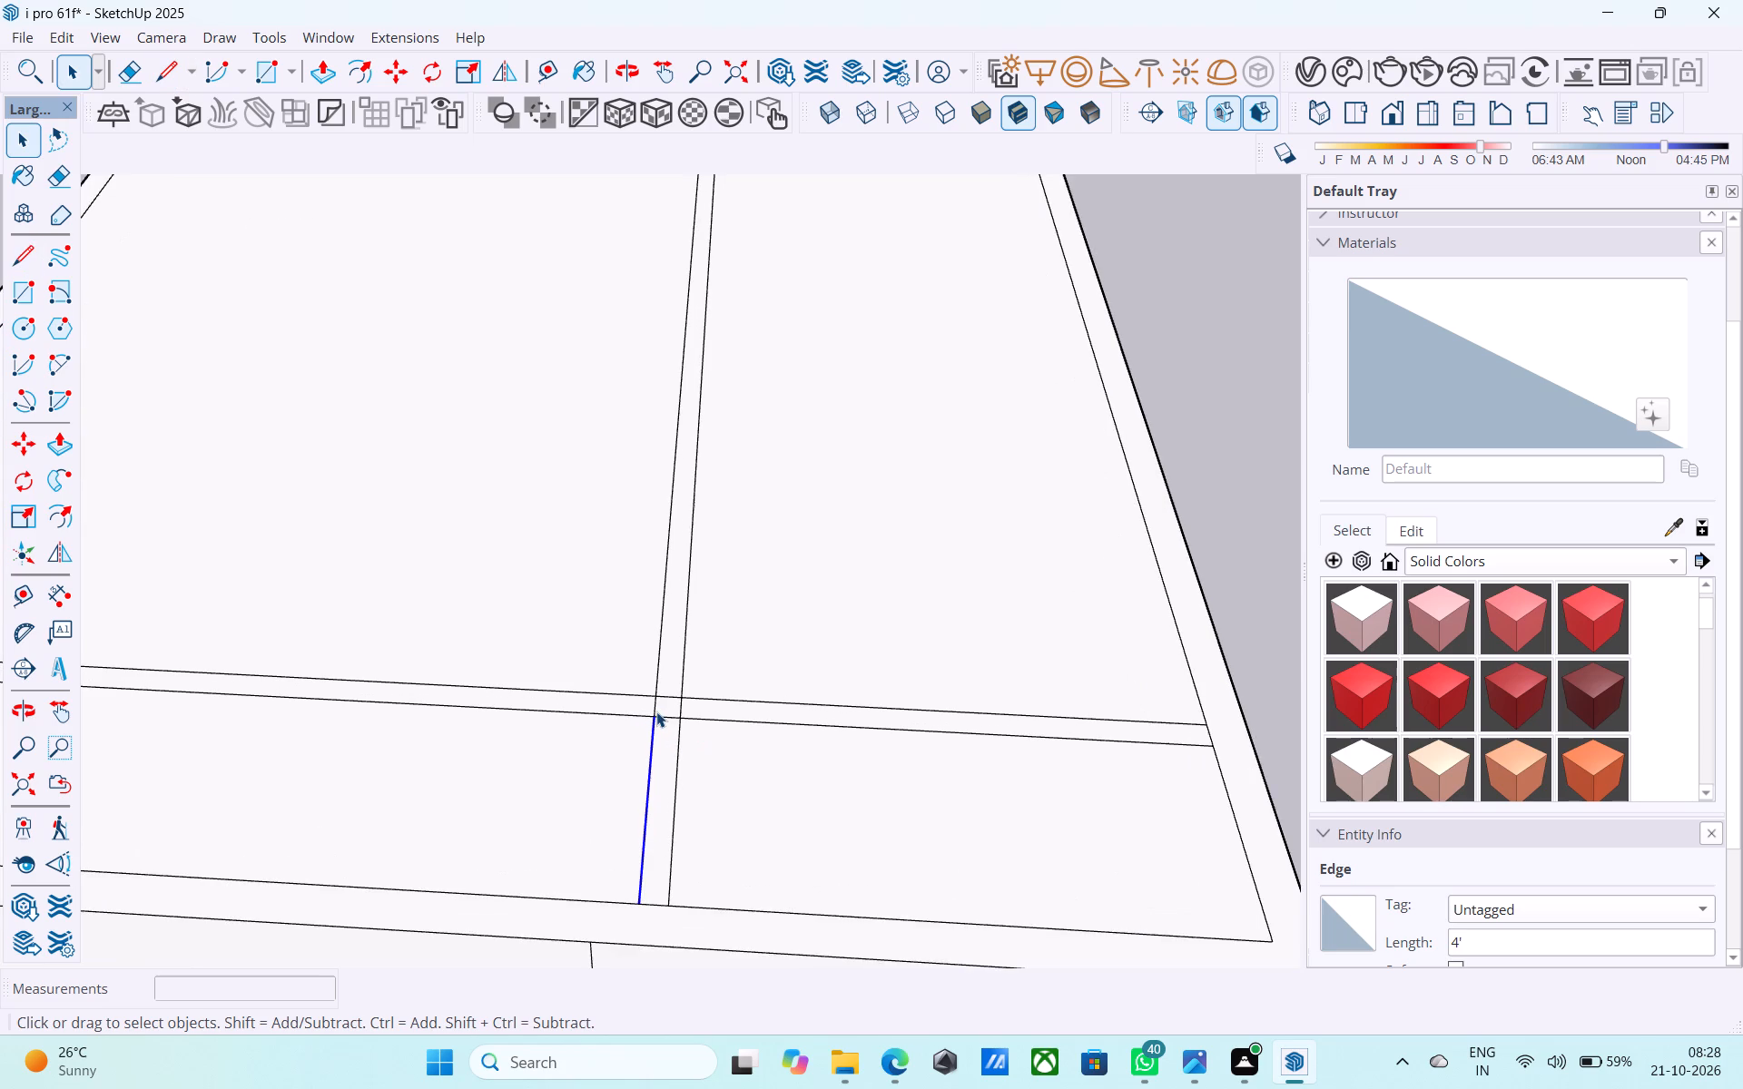
scroll(656, 711, "up", 5)
scroll(656, 710, "down", 6)
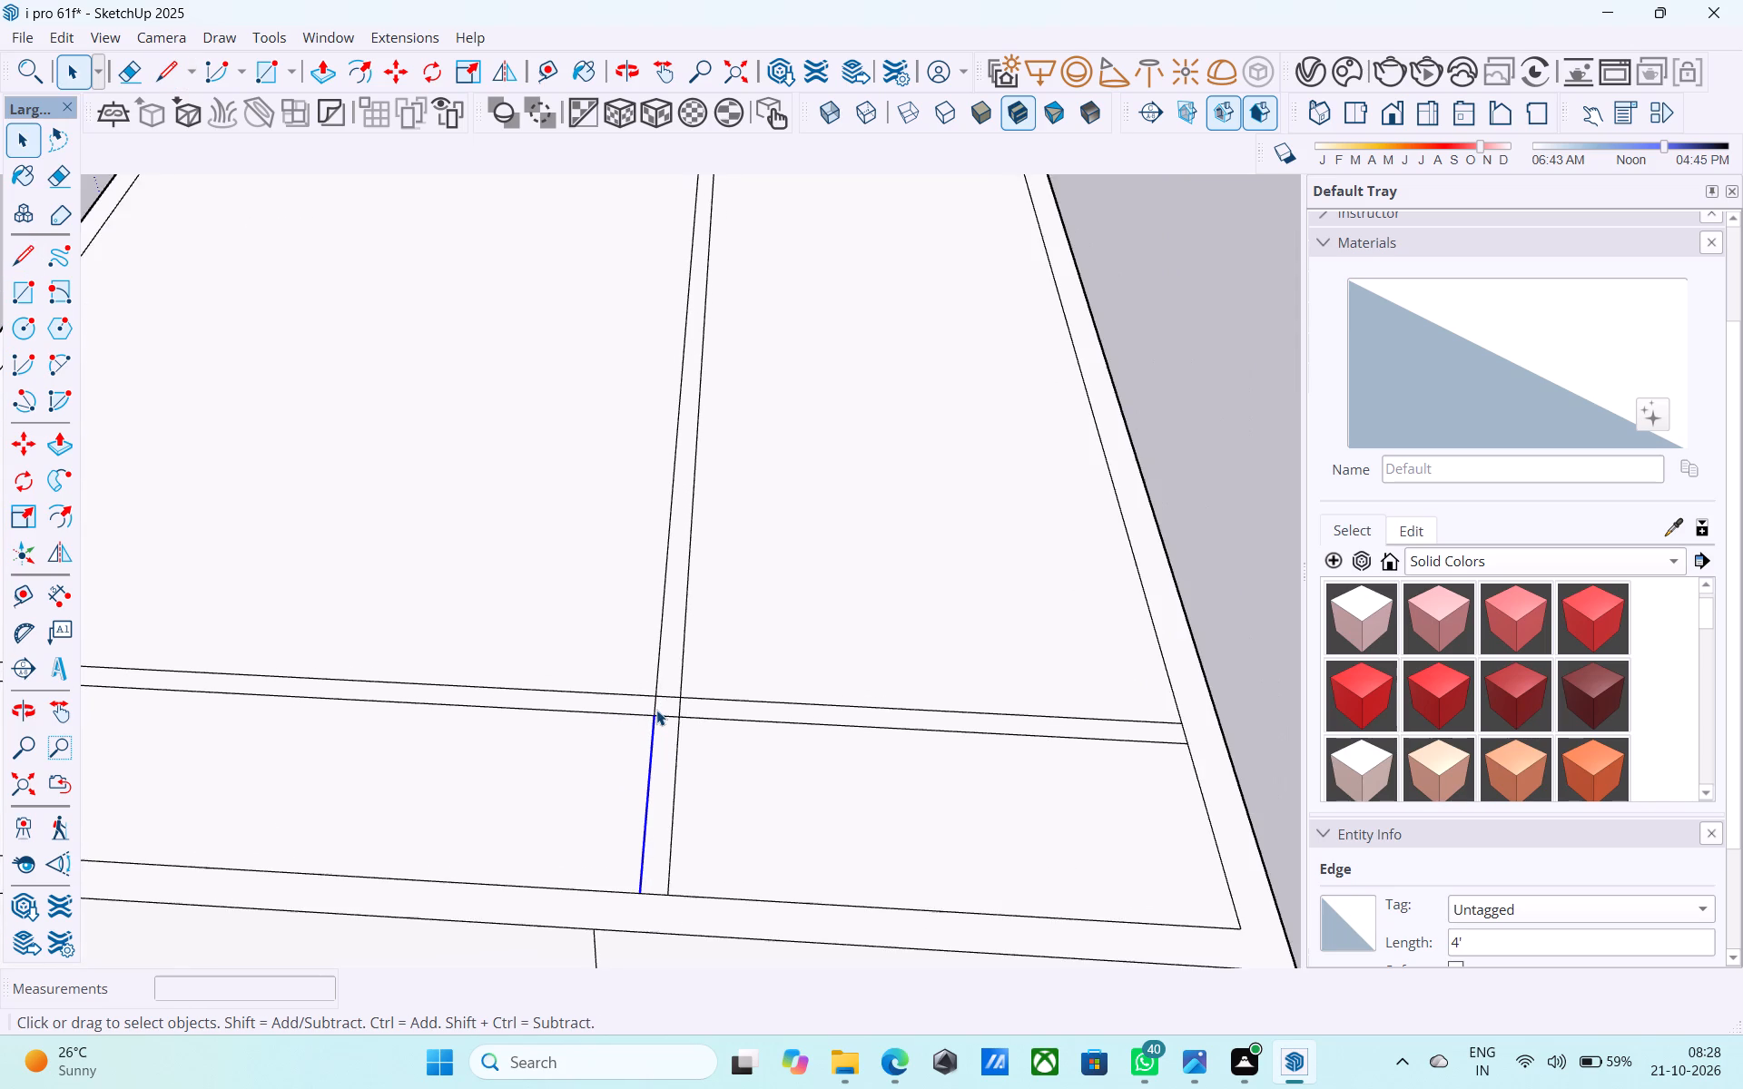
scroll(656, 710, "down", 5)
scroll(665, 651, "up", 5)
scroll(665, 650, "down", 4)
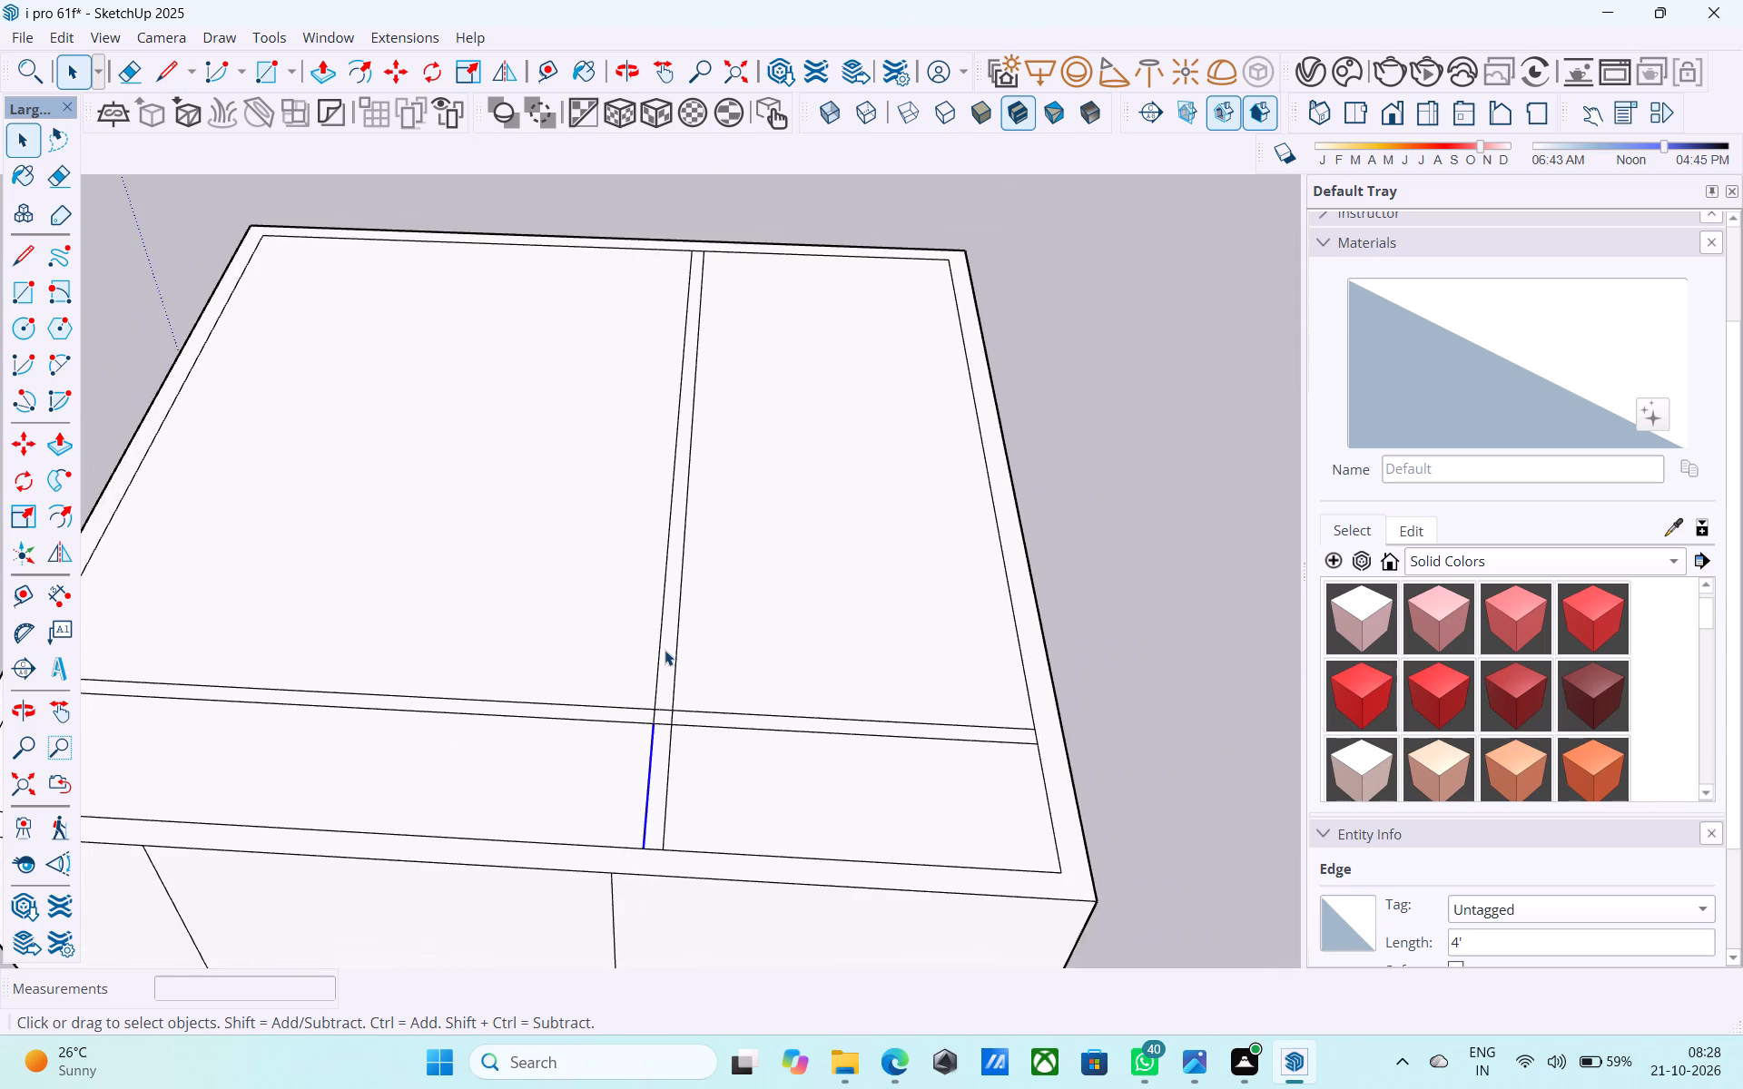
scroll(665, 650, "down", 3)
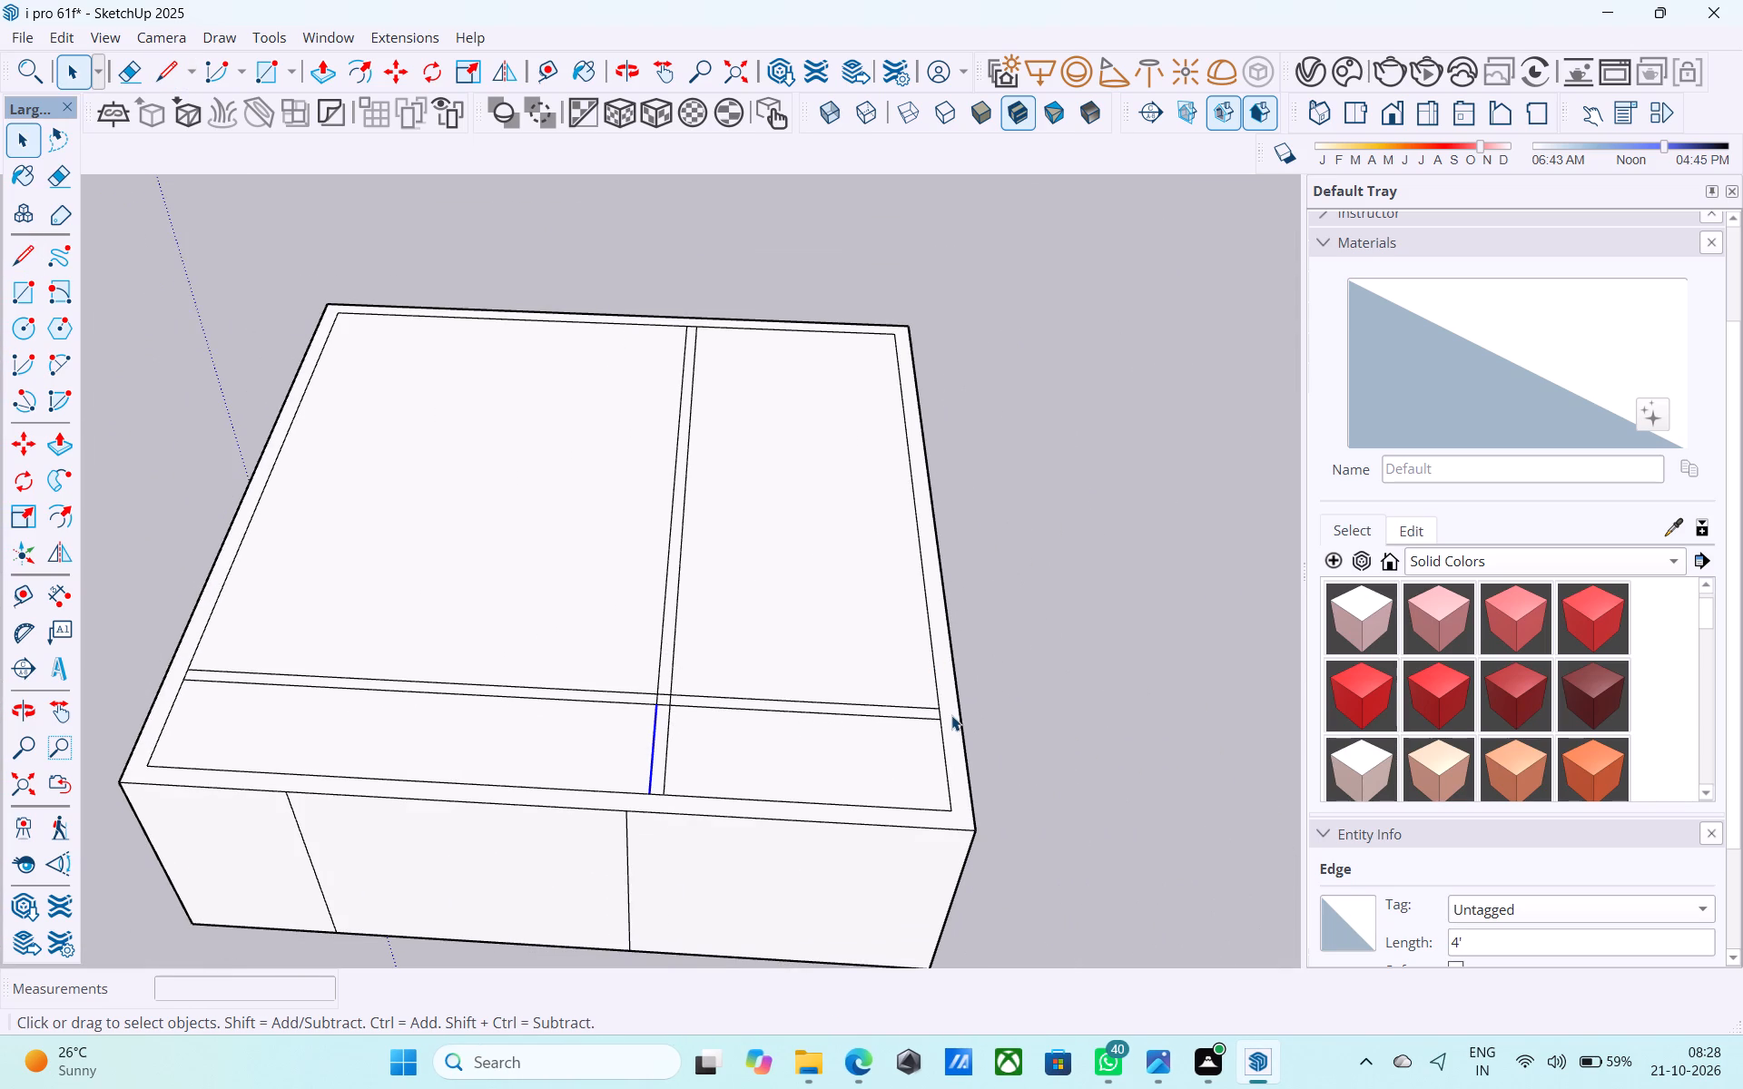
Extend the long partition strip's edge beside the 4' wide strip by 9" across the outer wall at both ends.
key("l")
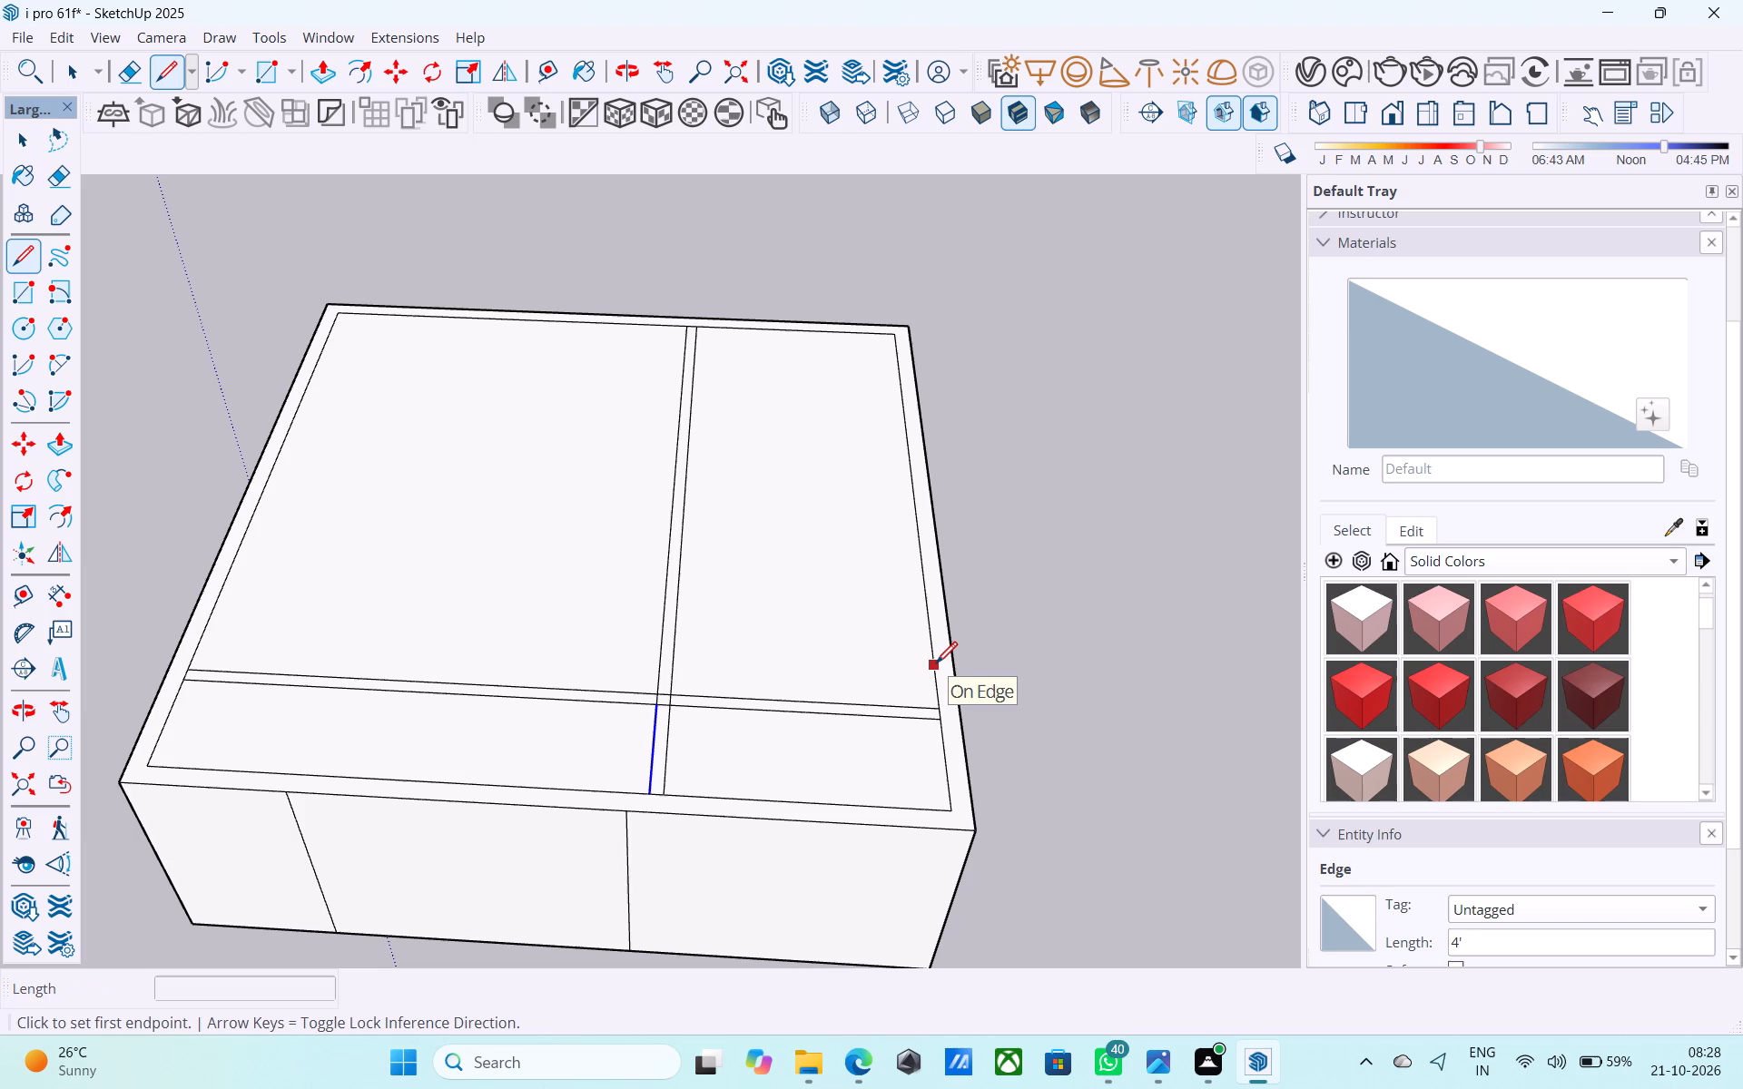
scroll(949, 738, "up", 4)
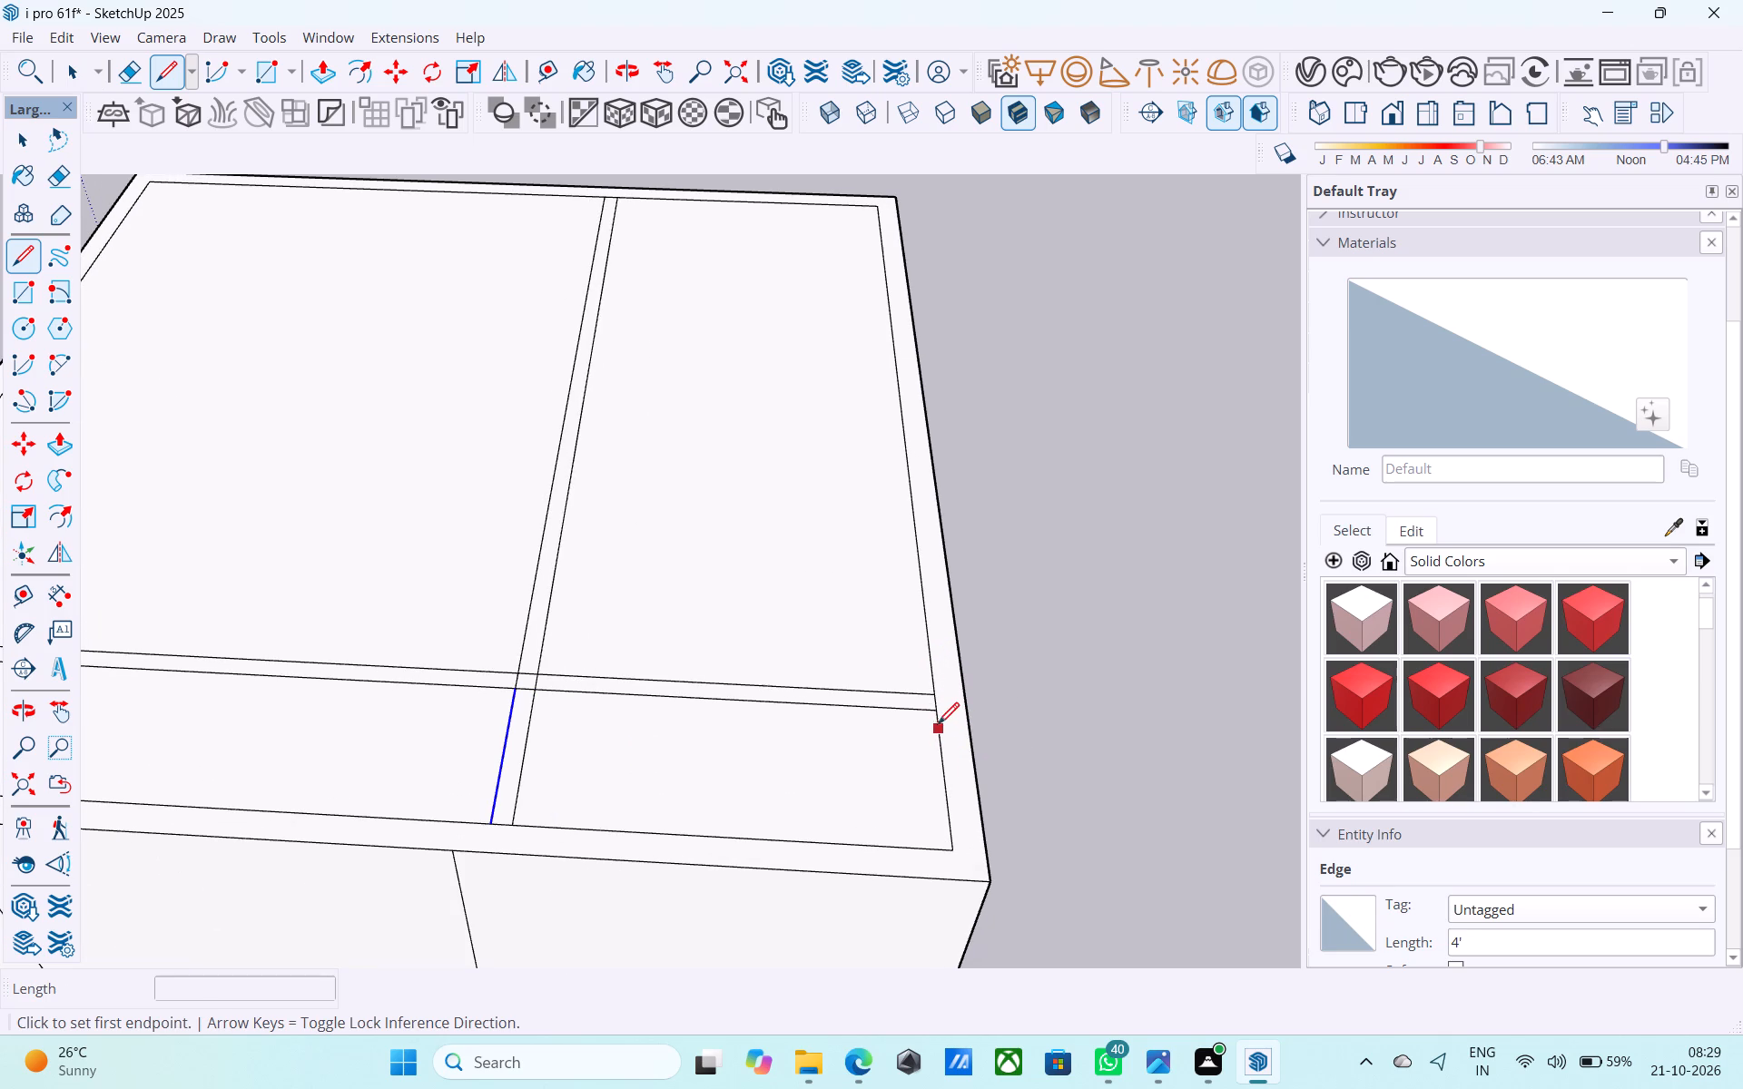
left_click(943, 711)
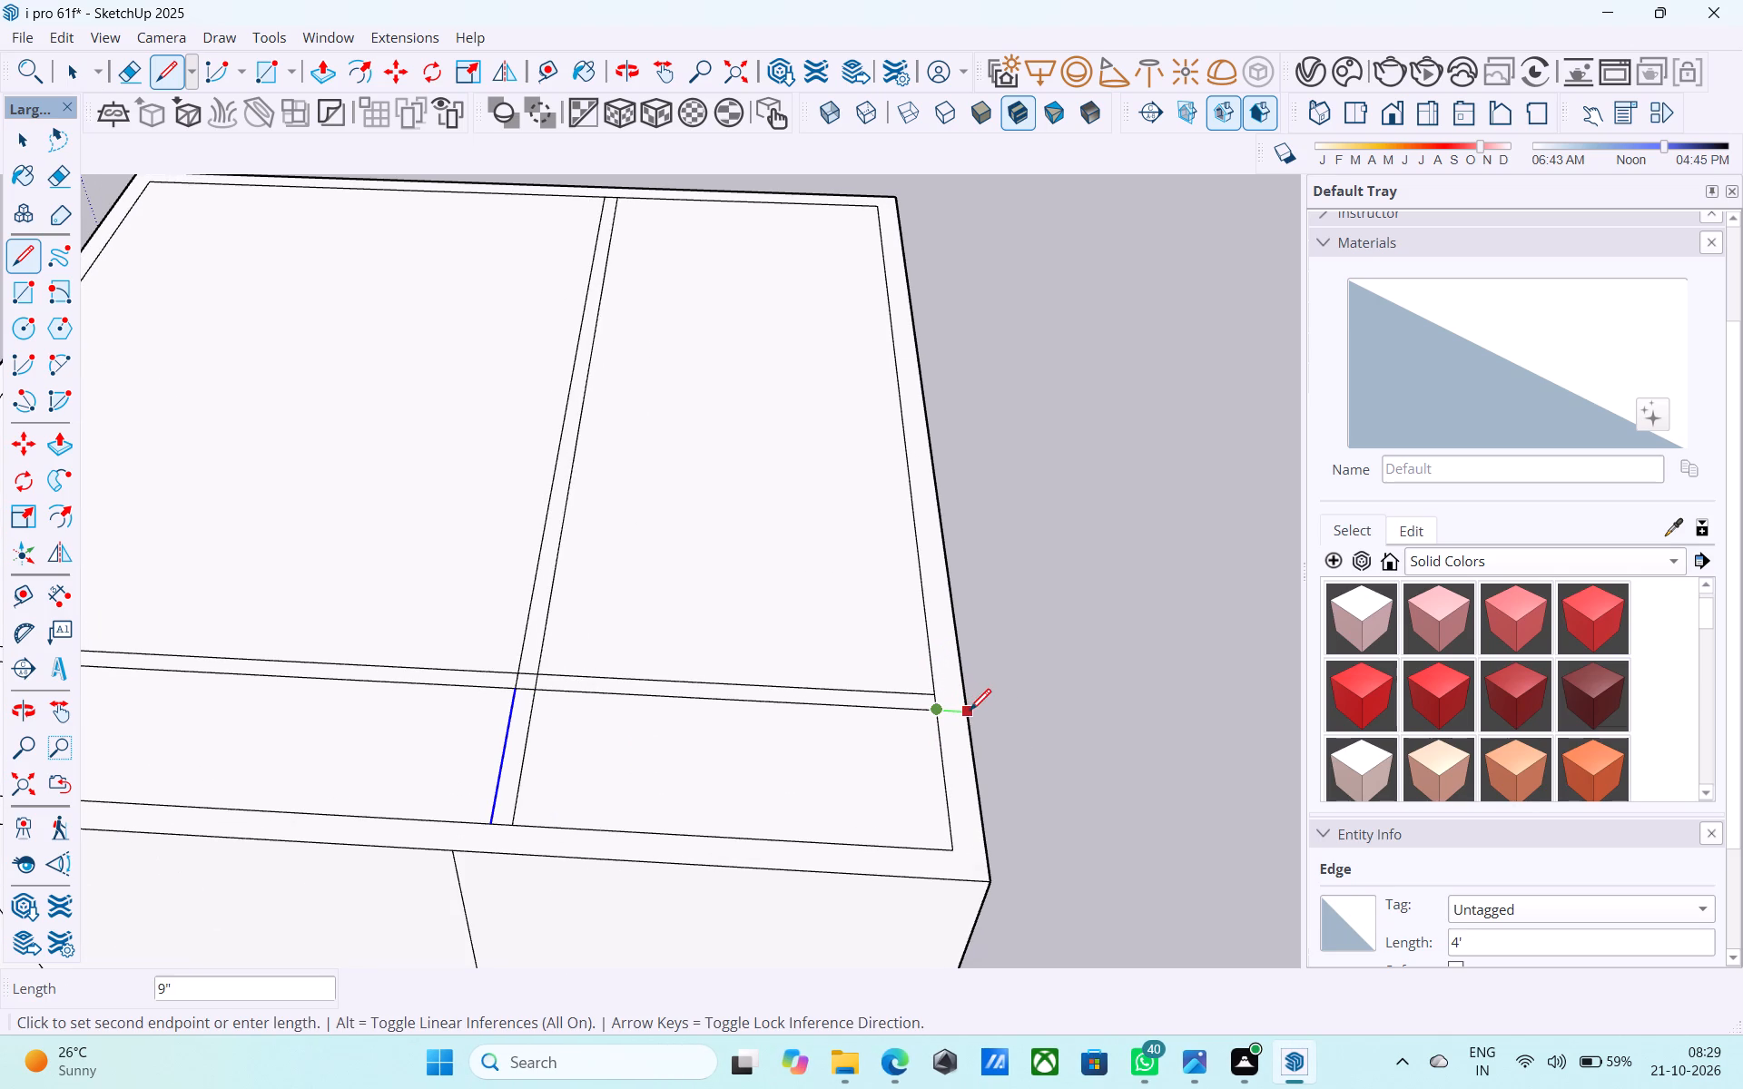
left_click(970, 712)
scroll(1107, 623, "down", 5)
scroll(374, 645, "up", 8)
left_click(404, 640)
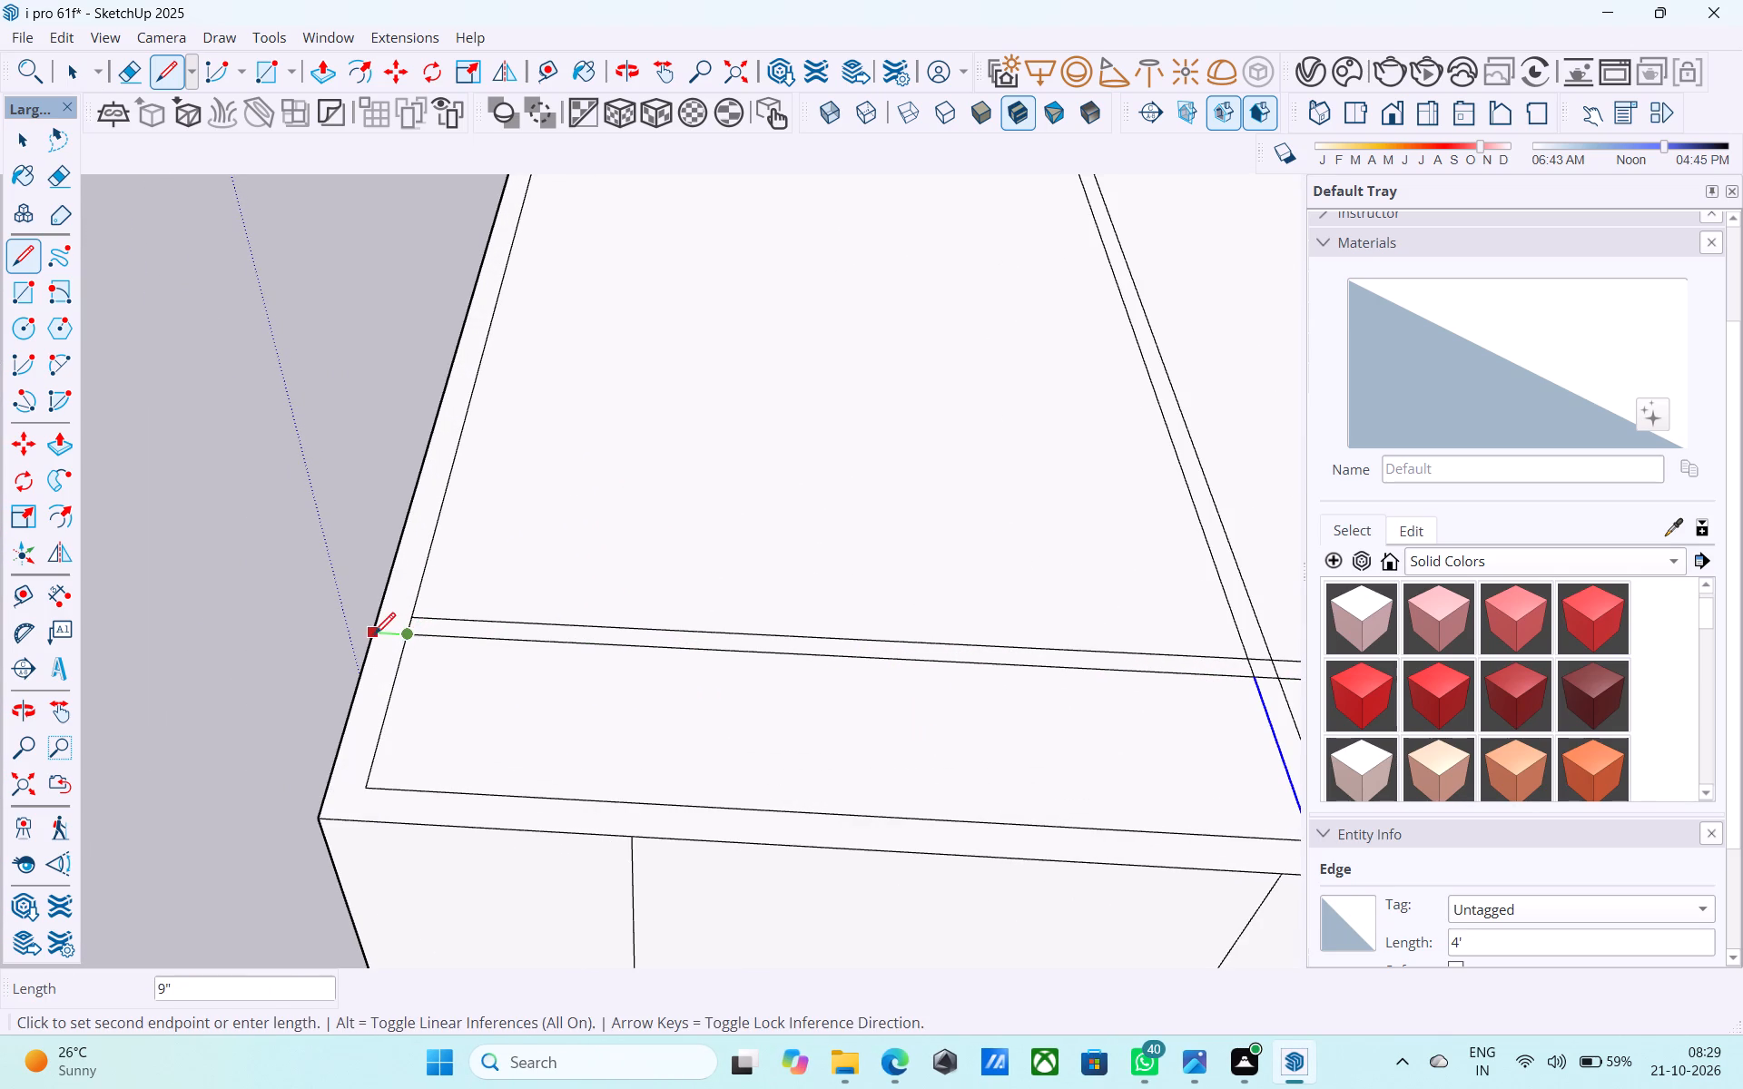
left_click(374, 636)
scroll(214, 809, "down", 5)
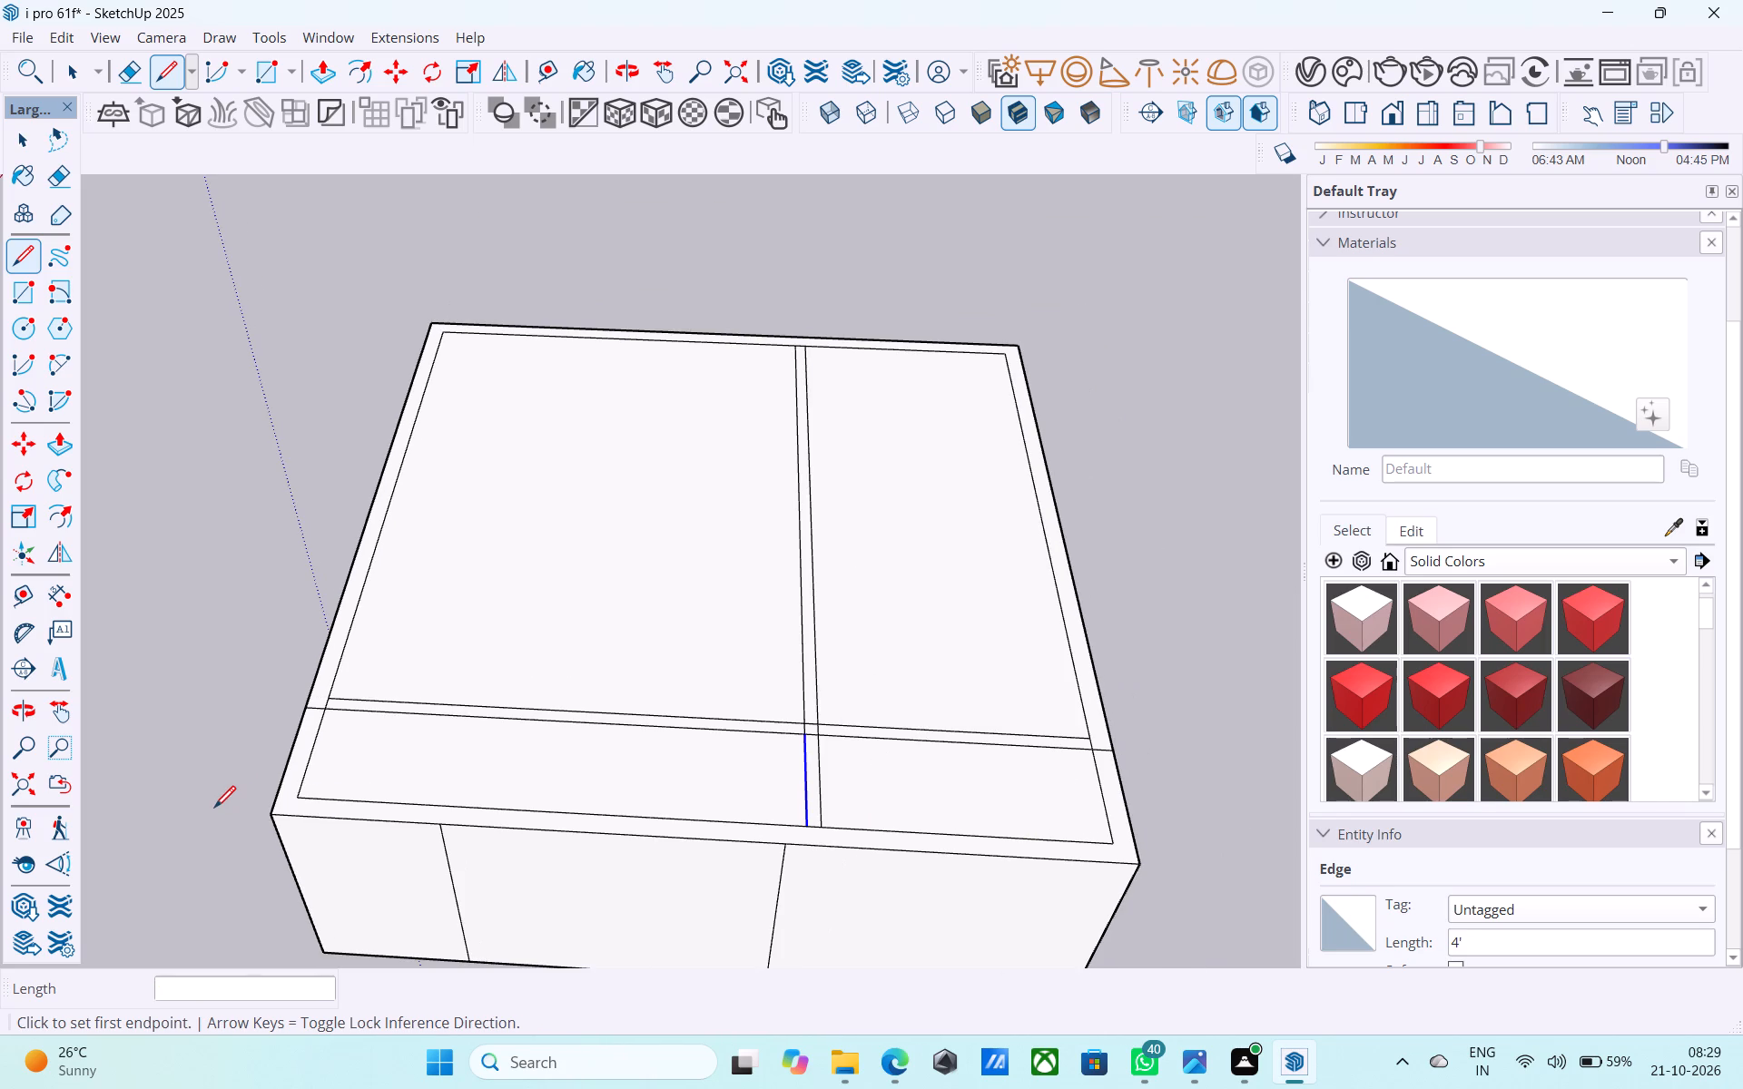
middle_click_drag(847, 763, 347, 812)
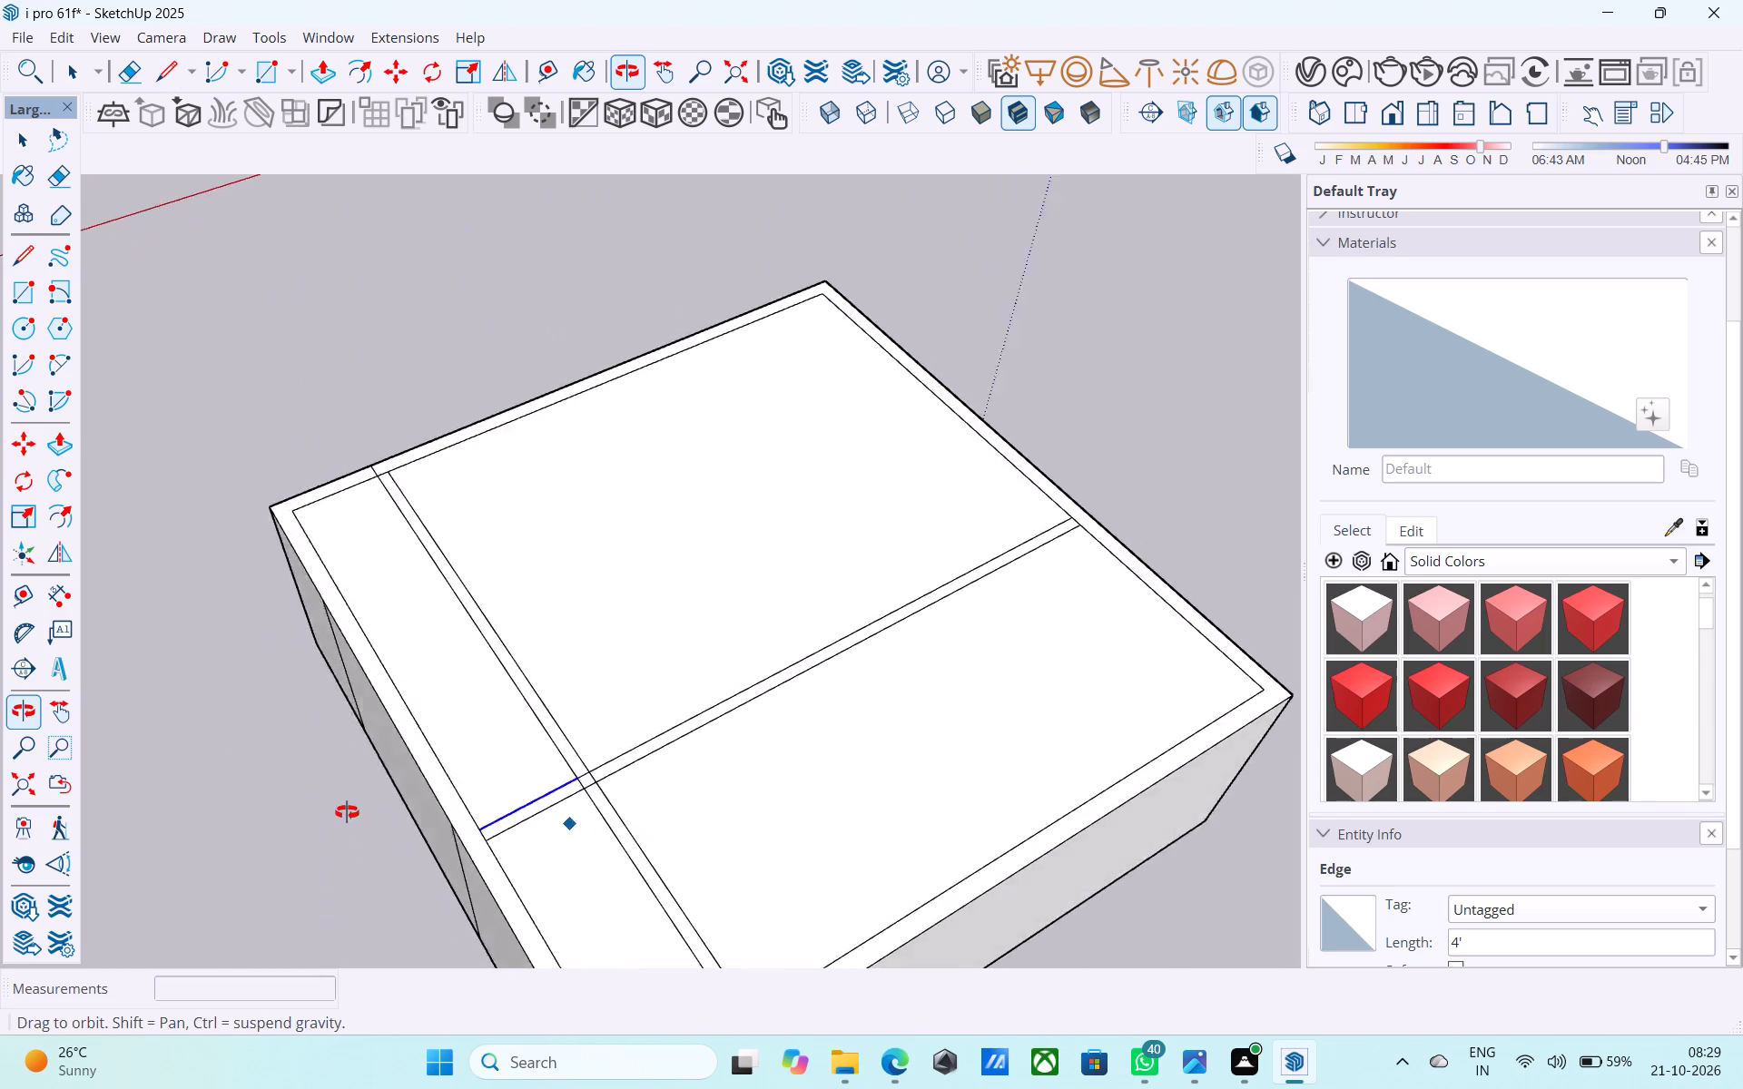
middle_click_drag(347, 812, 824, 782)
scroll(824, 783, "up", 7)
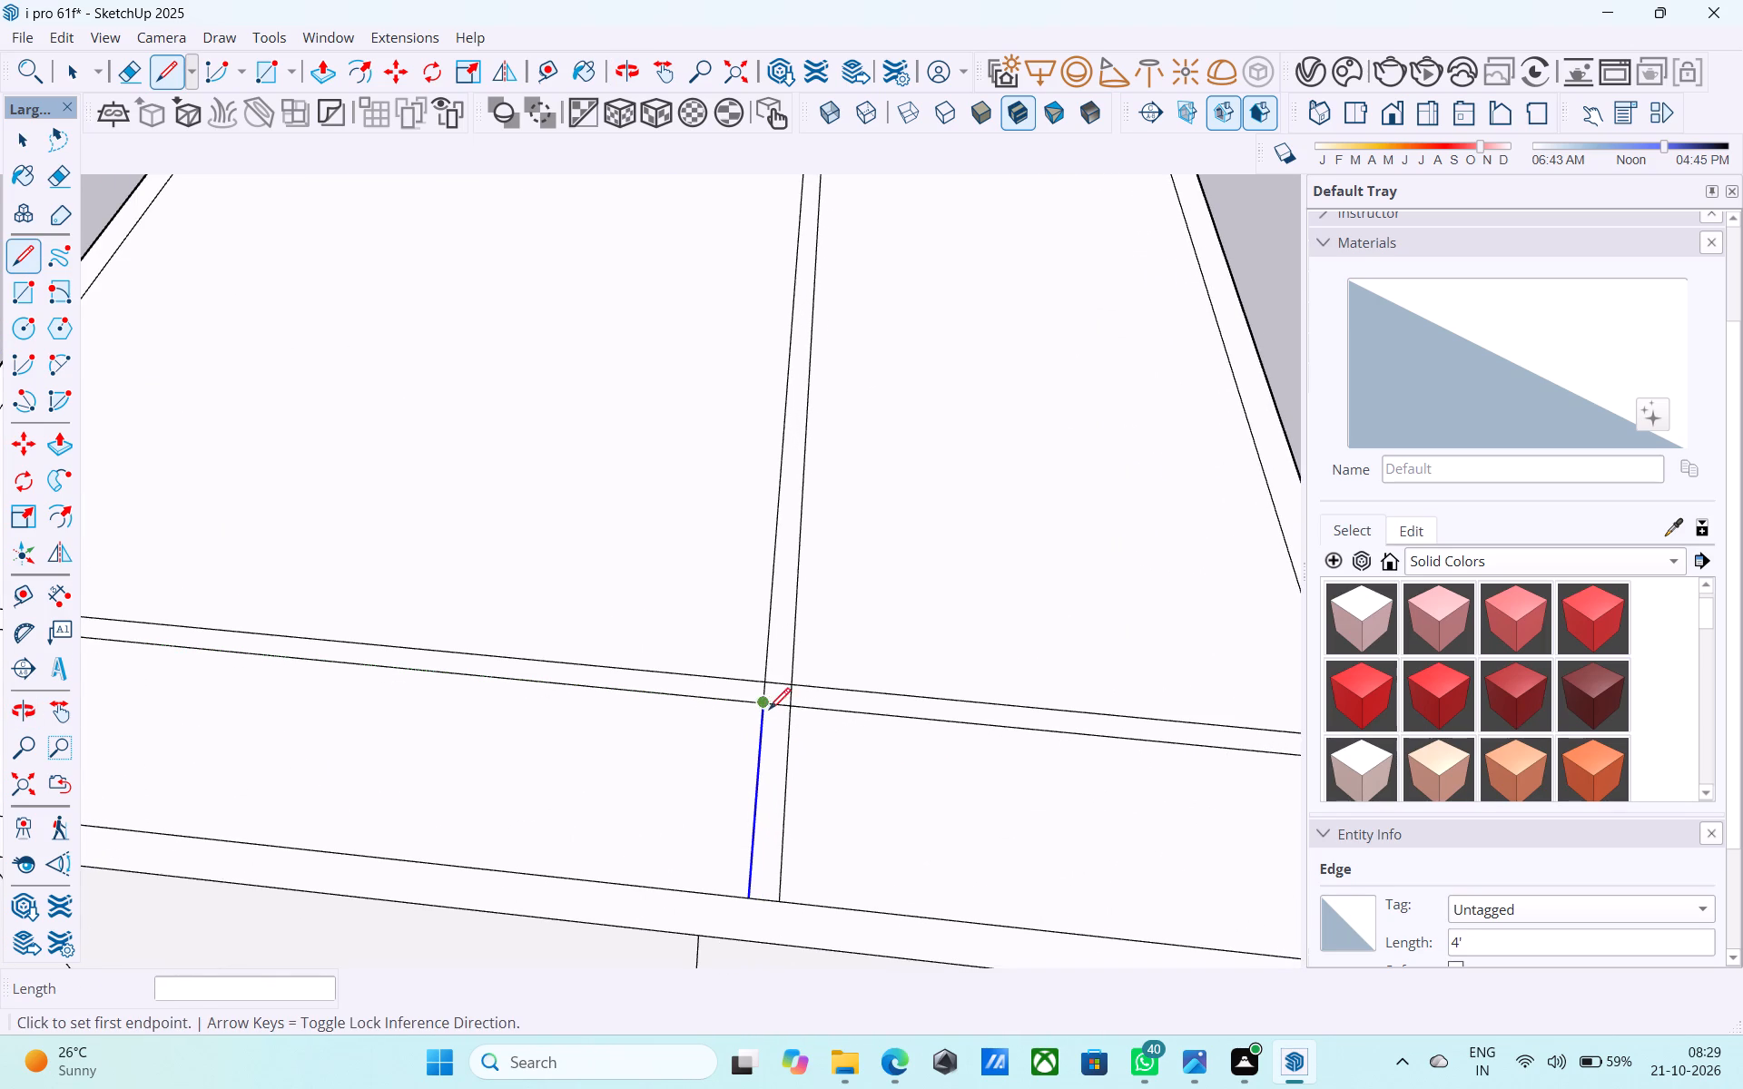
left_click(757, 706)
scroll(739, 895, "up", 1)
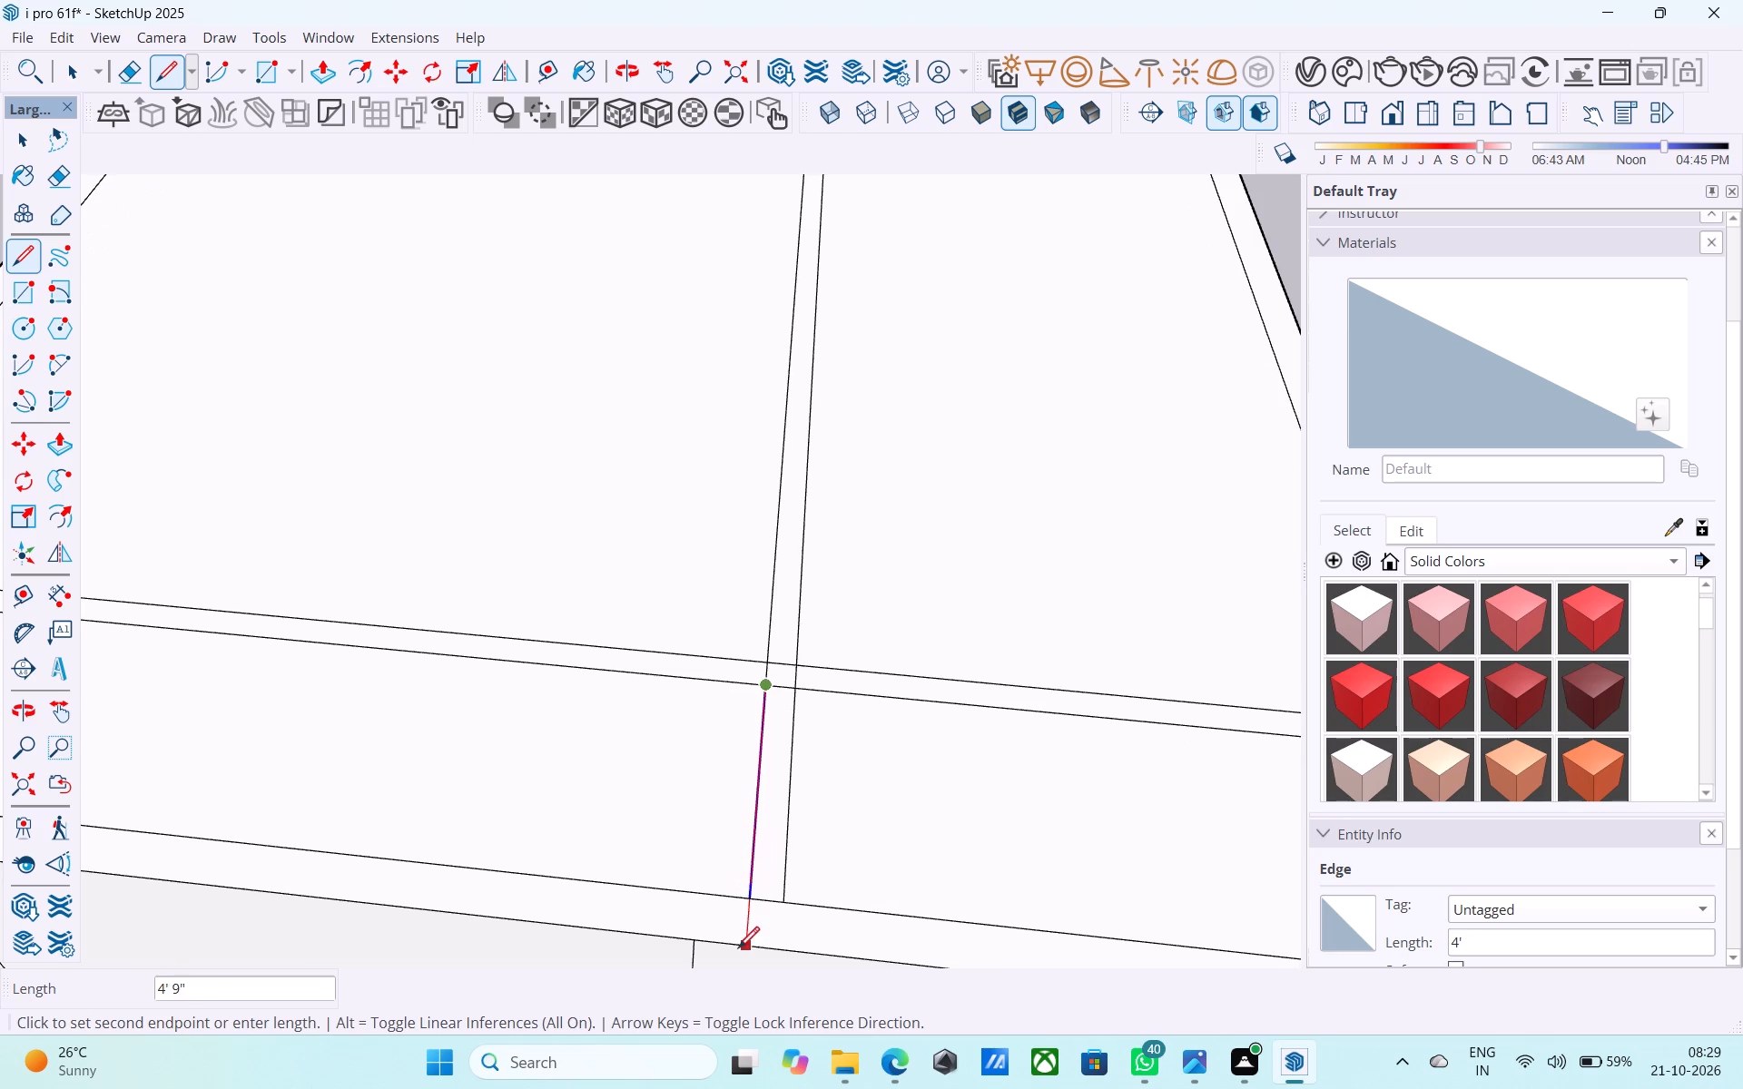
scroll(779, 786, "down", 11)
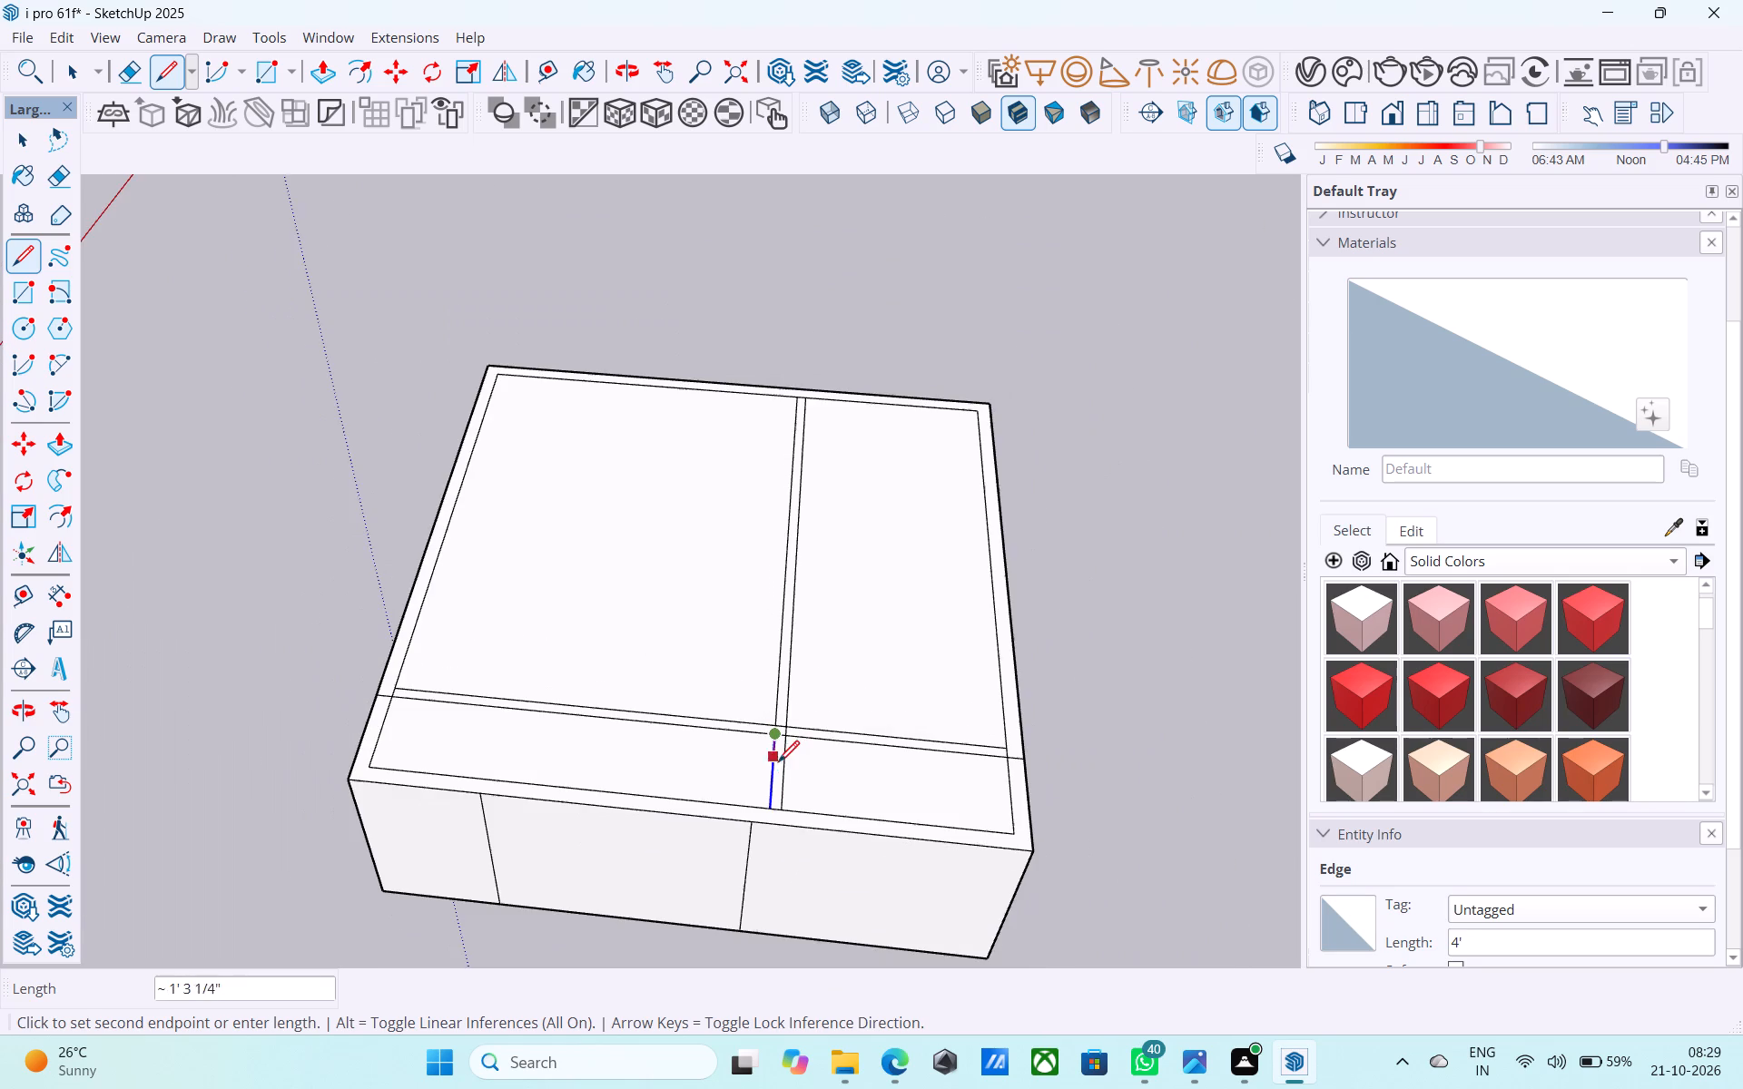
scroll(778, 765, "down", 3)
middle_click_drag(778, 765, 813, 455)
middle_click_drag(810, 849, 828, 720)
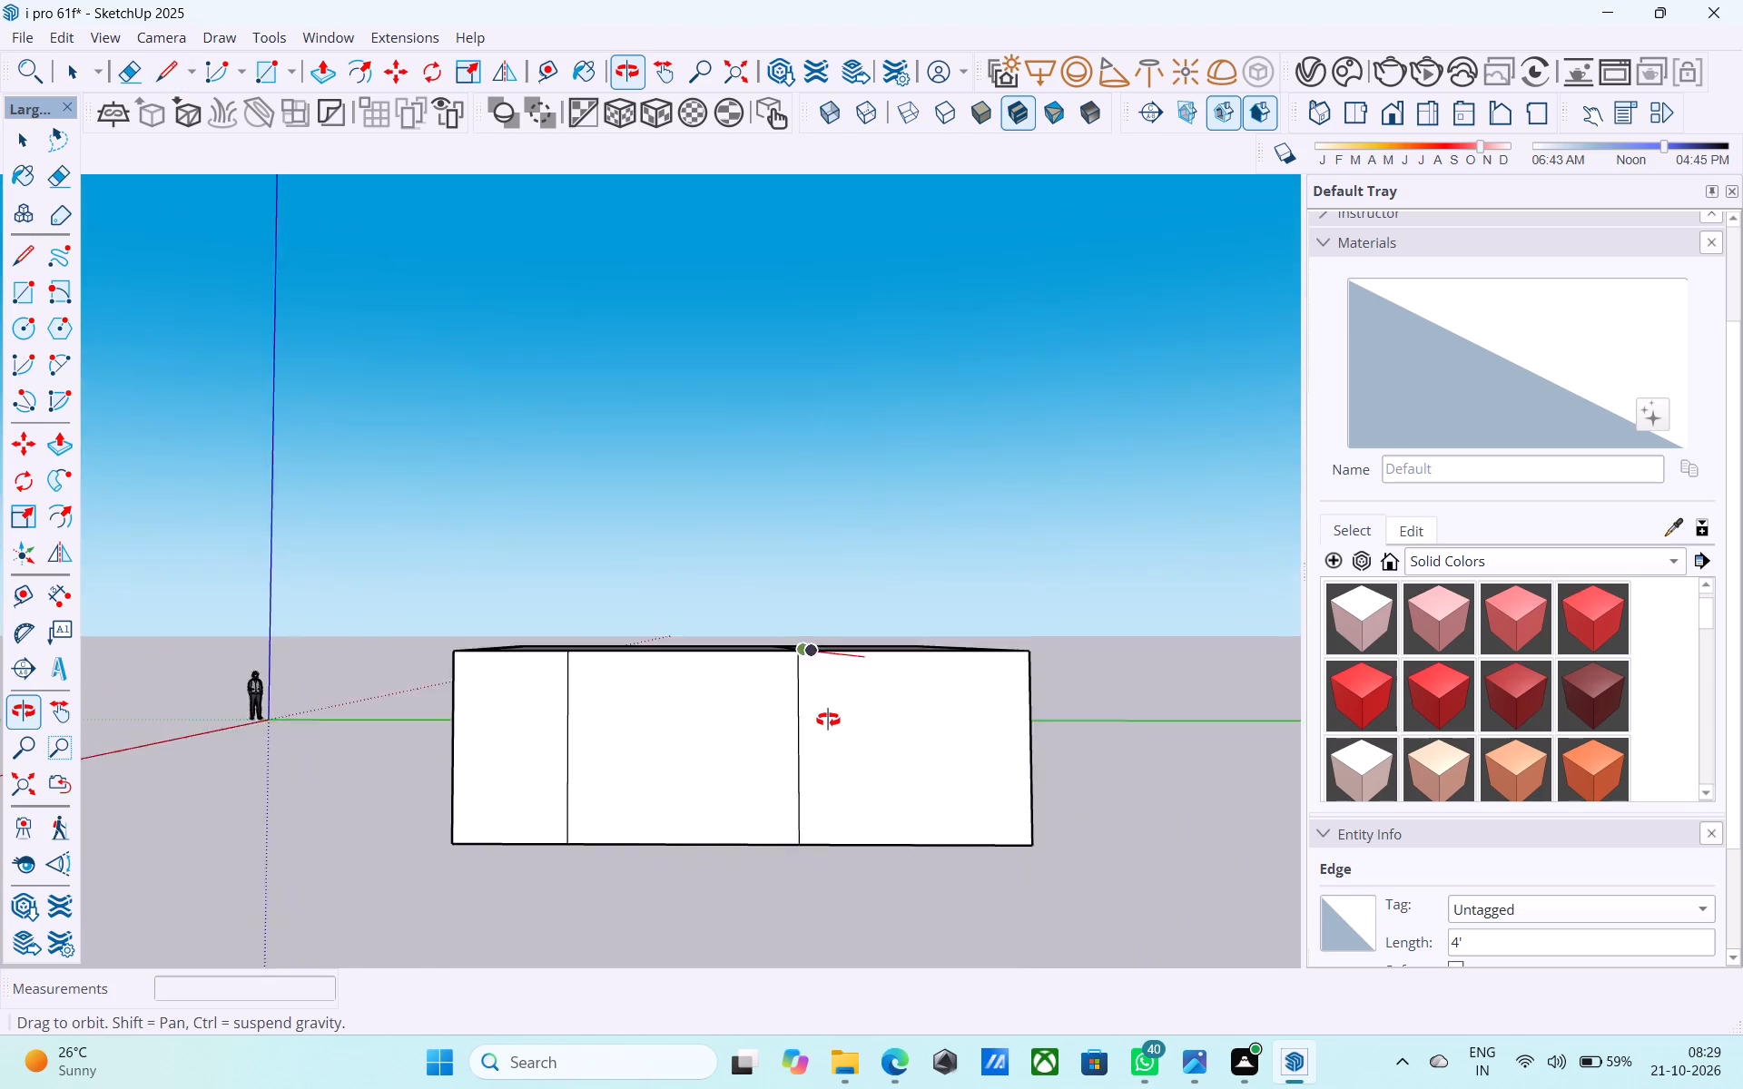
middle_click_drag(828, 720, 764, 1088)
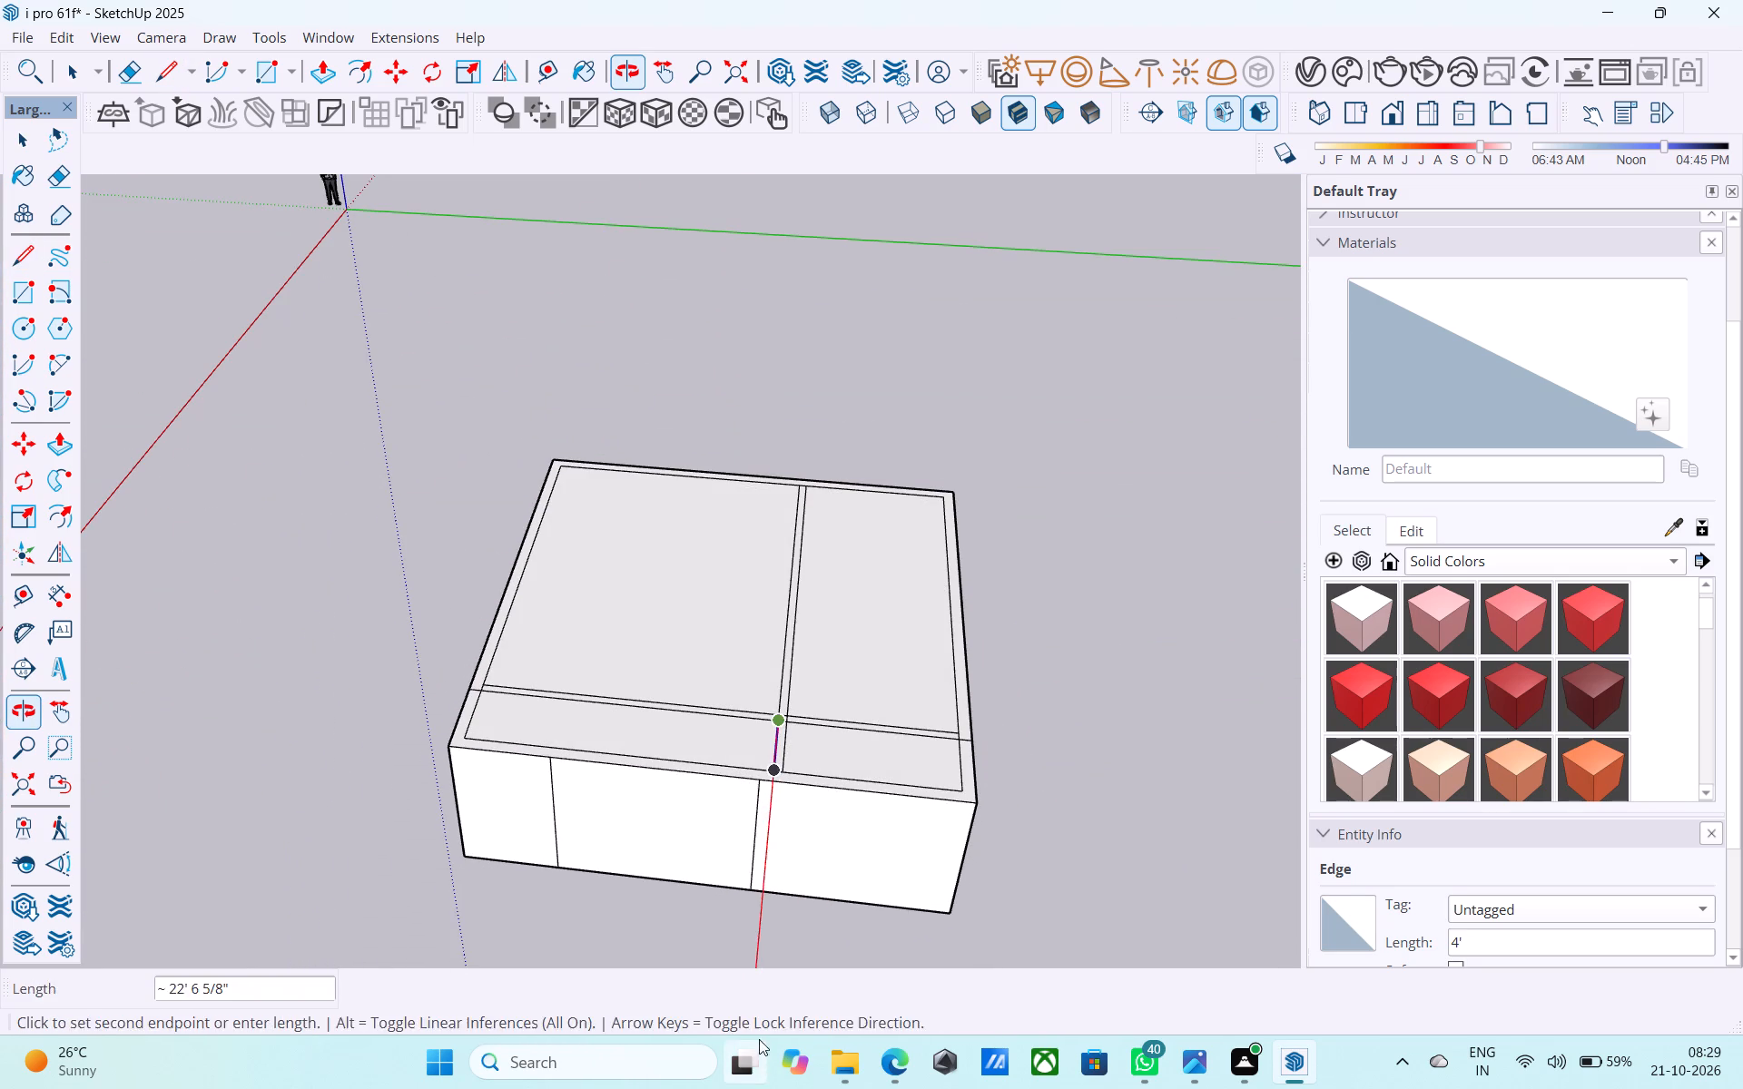
Erase the two stray vertical lines on the block's side face next to the 4' wide strip.
key("e")
left_click_drag(809, 847, 728, 823)
left_click_drag(562, 825, 538, 815)
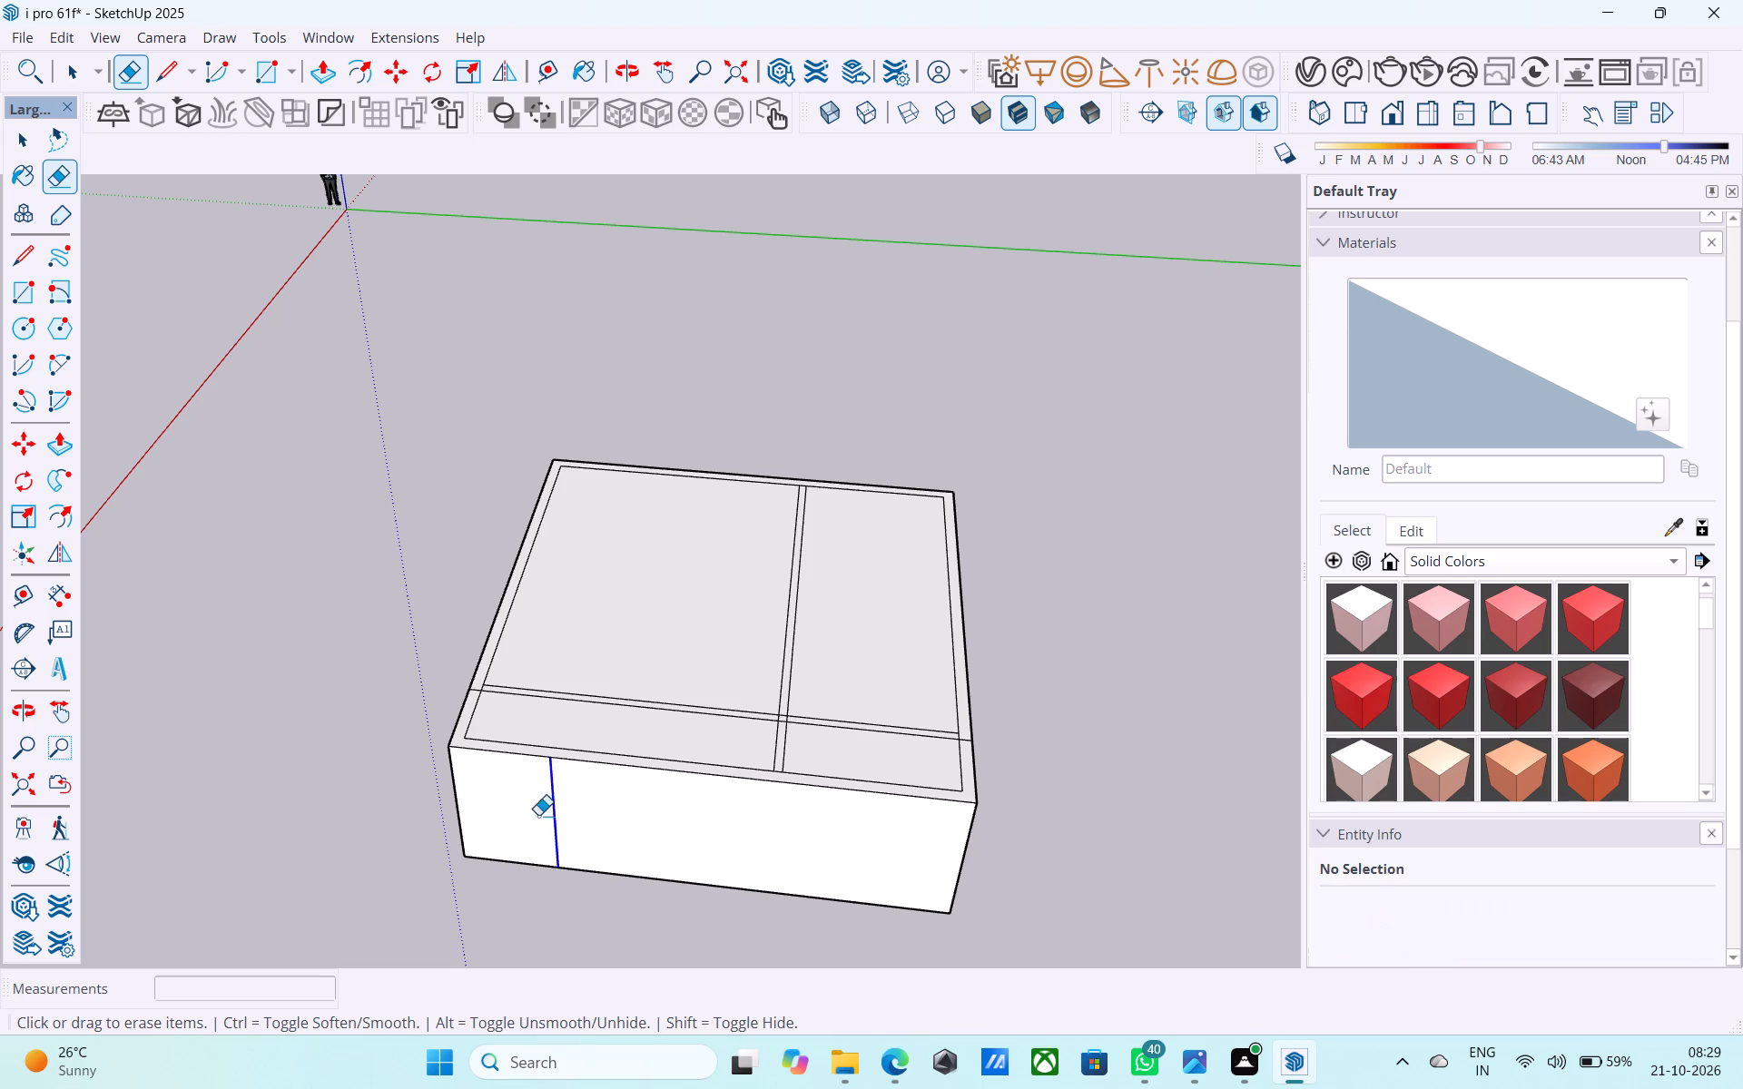
Examine the block and its partition layout from above and from the side.
scroll(711, 700, "down", 4)
middle_click_drag(730, 913, 748, 986)
scroll(675, 664, "down", 2)
middle_click_drag(671, 672, 690, 869)
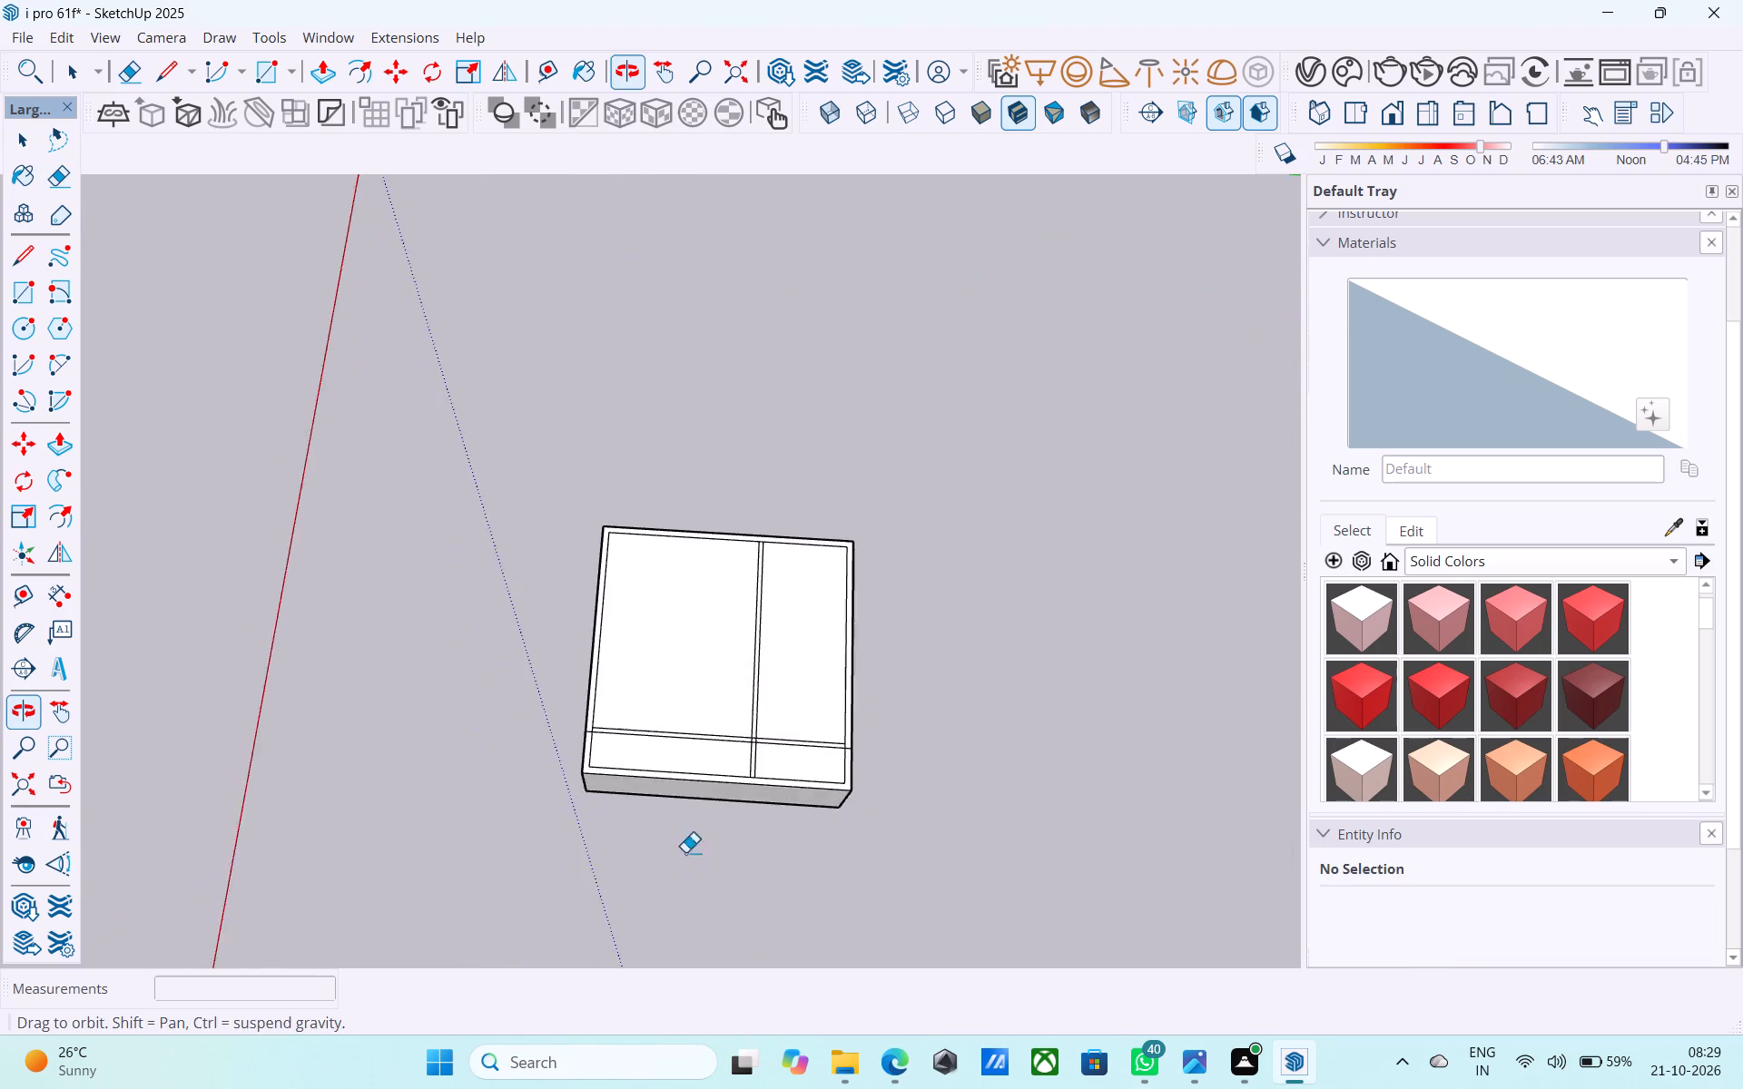
scroll(699, 603, "up", 8)
scroll(780, 535, "up", 1)
key("space")
scroll(784, 552, "down", 4)
middle_click_drag(805, 711, 808, 627)
middle_click_drag(809, 645, 806, 576)
middle_click_drag(803, 697, 805, 575)
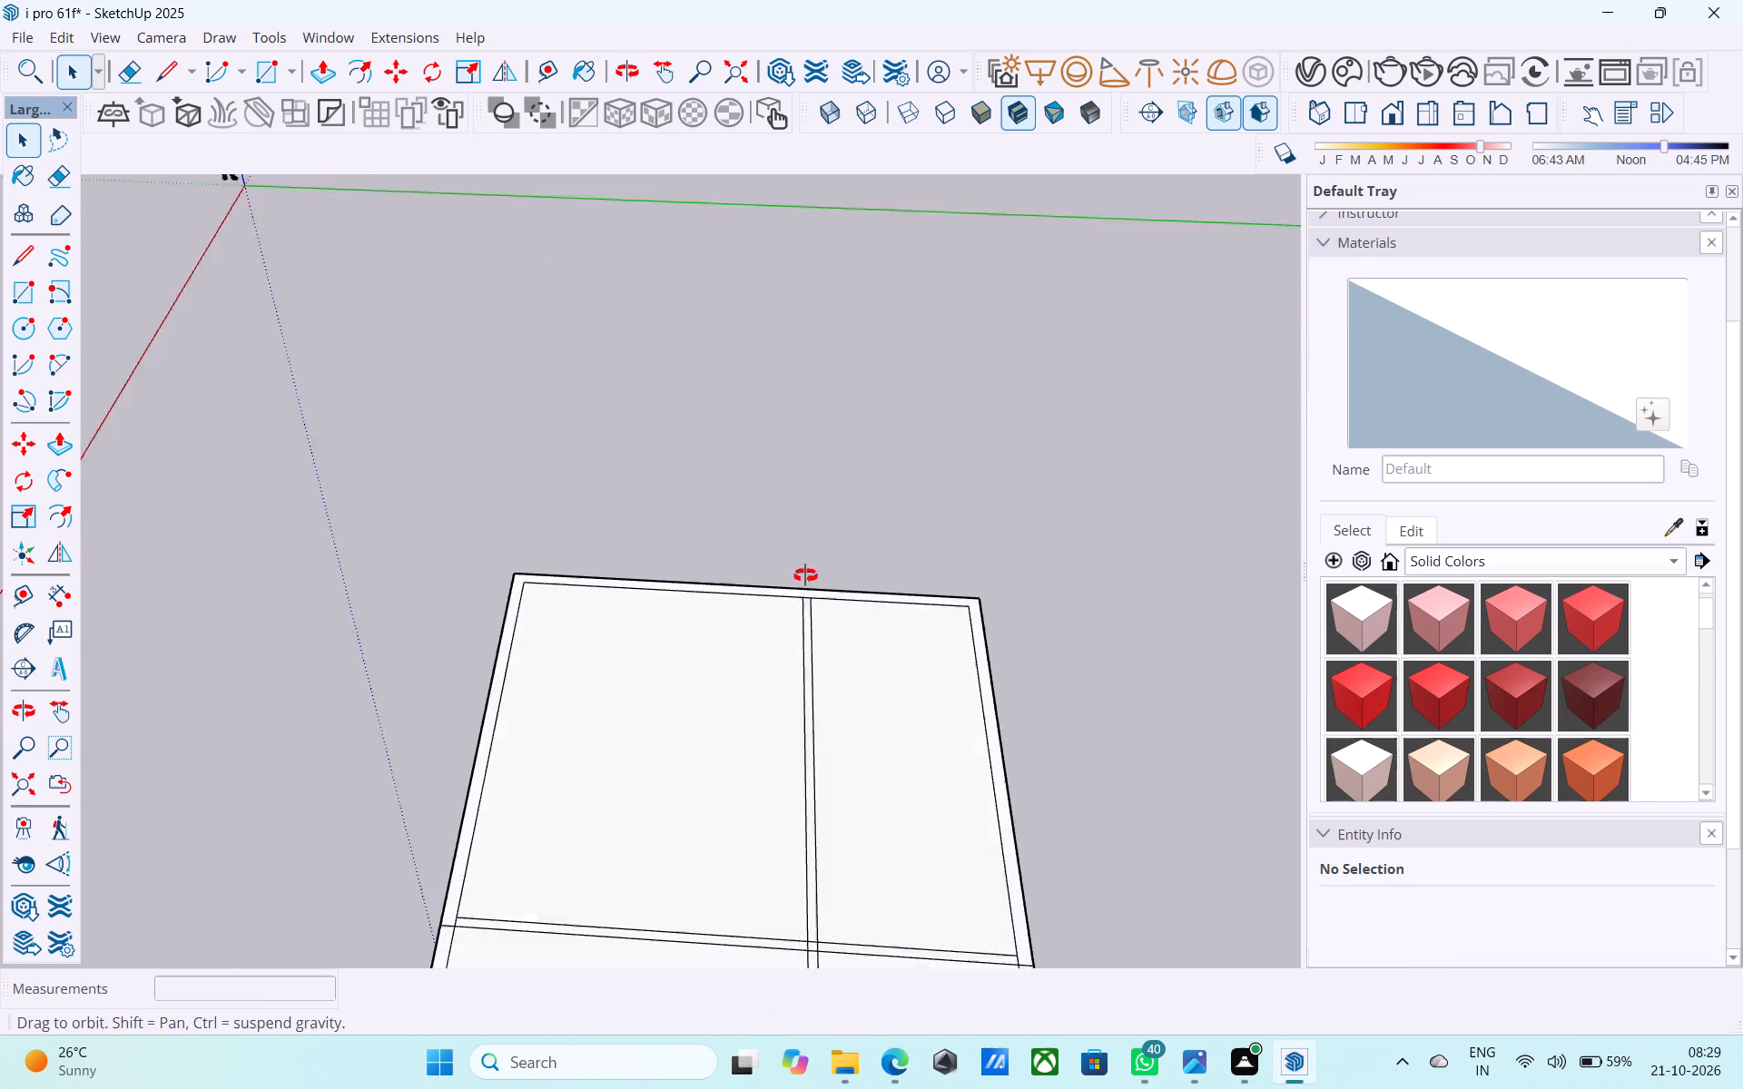
middle_click_drag(805, 575, 793, 455)
scroll(794, 470, "down", 5)
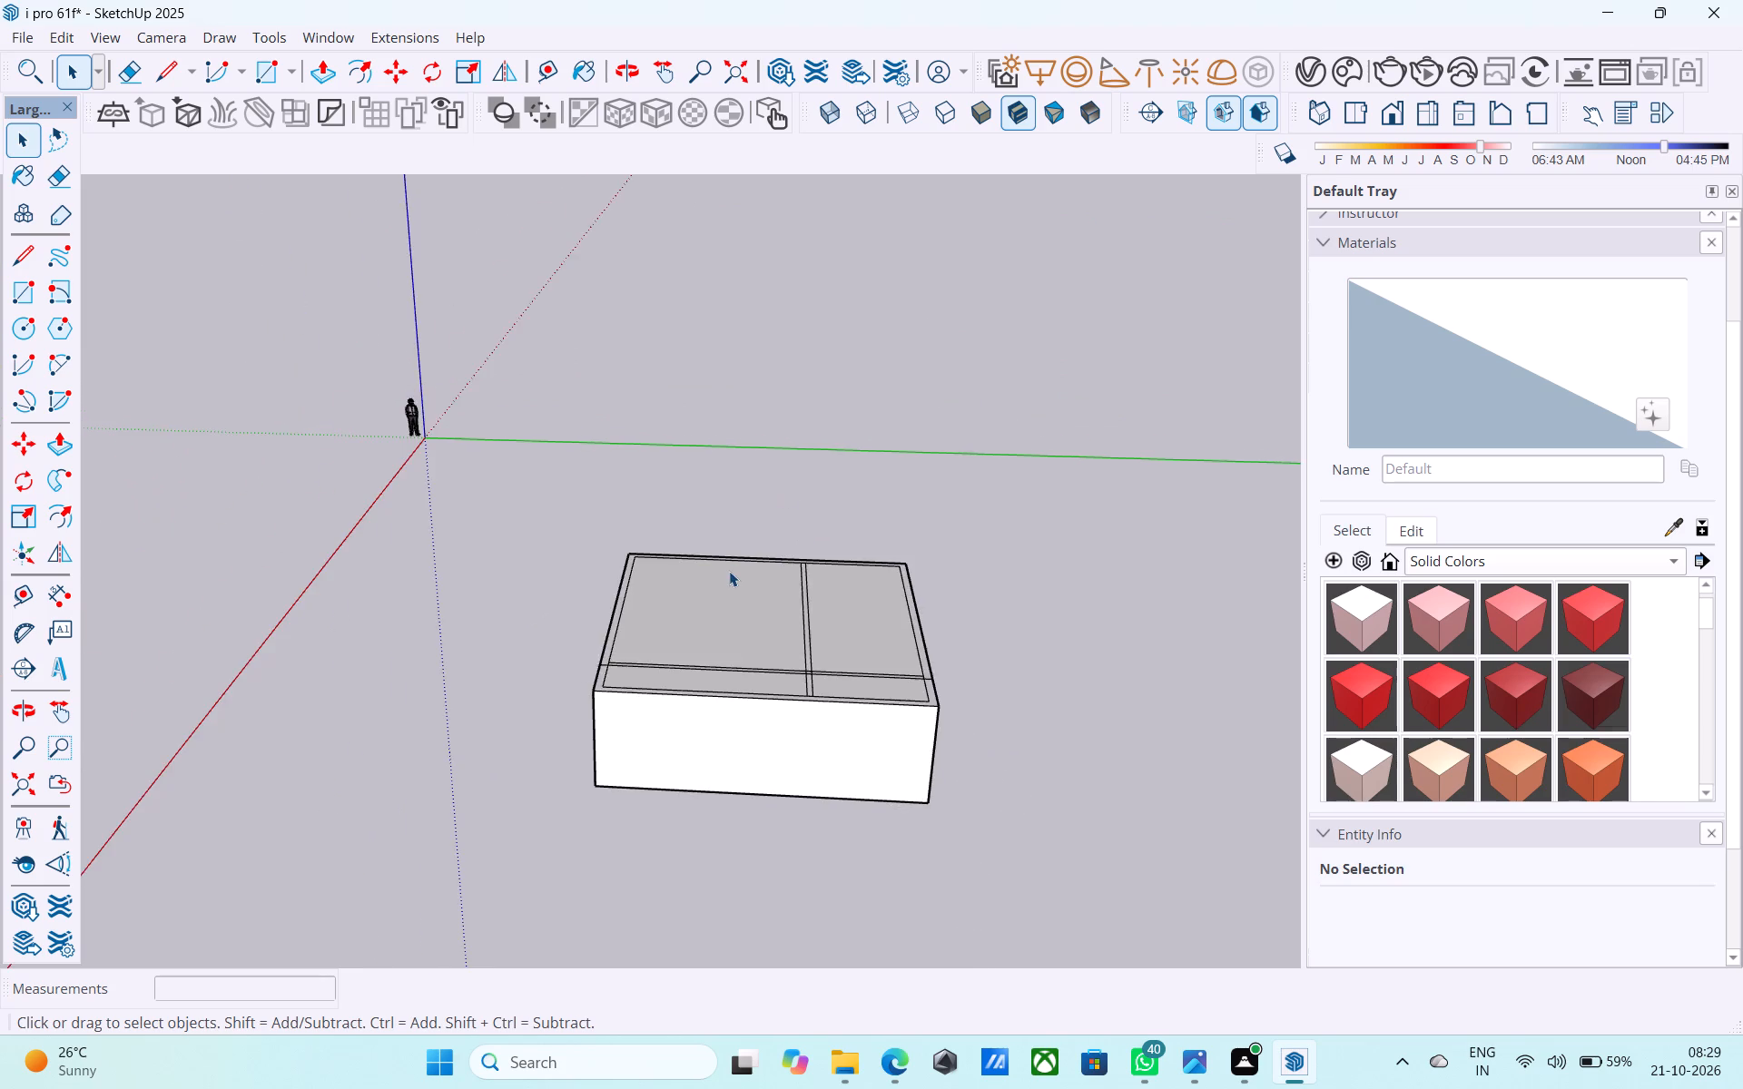
scroll(729, 571, "up", 6)
scroll(730, 627, "down", 2)
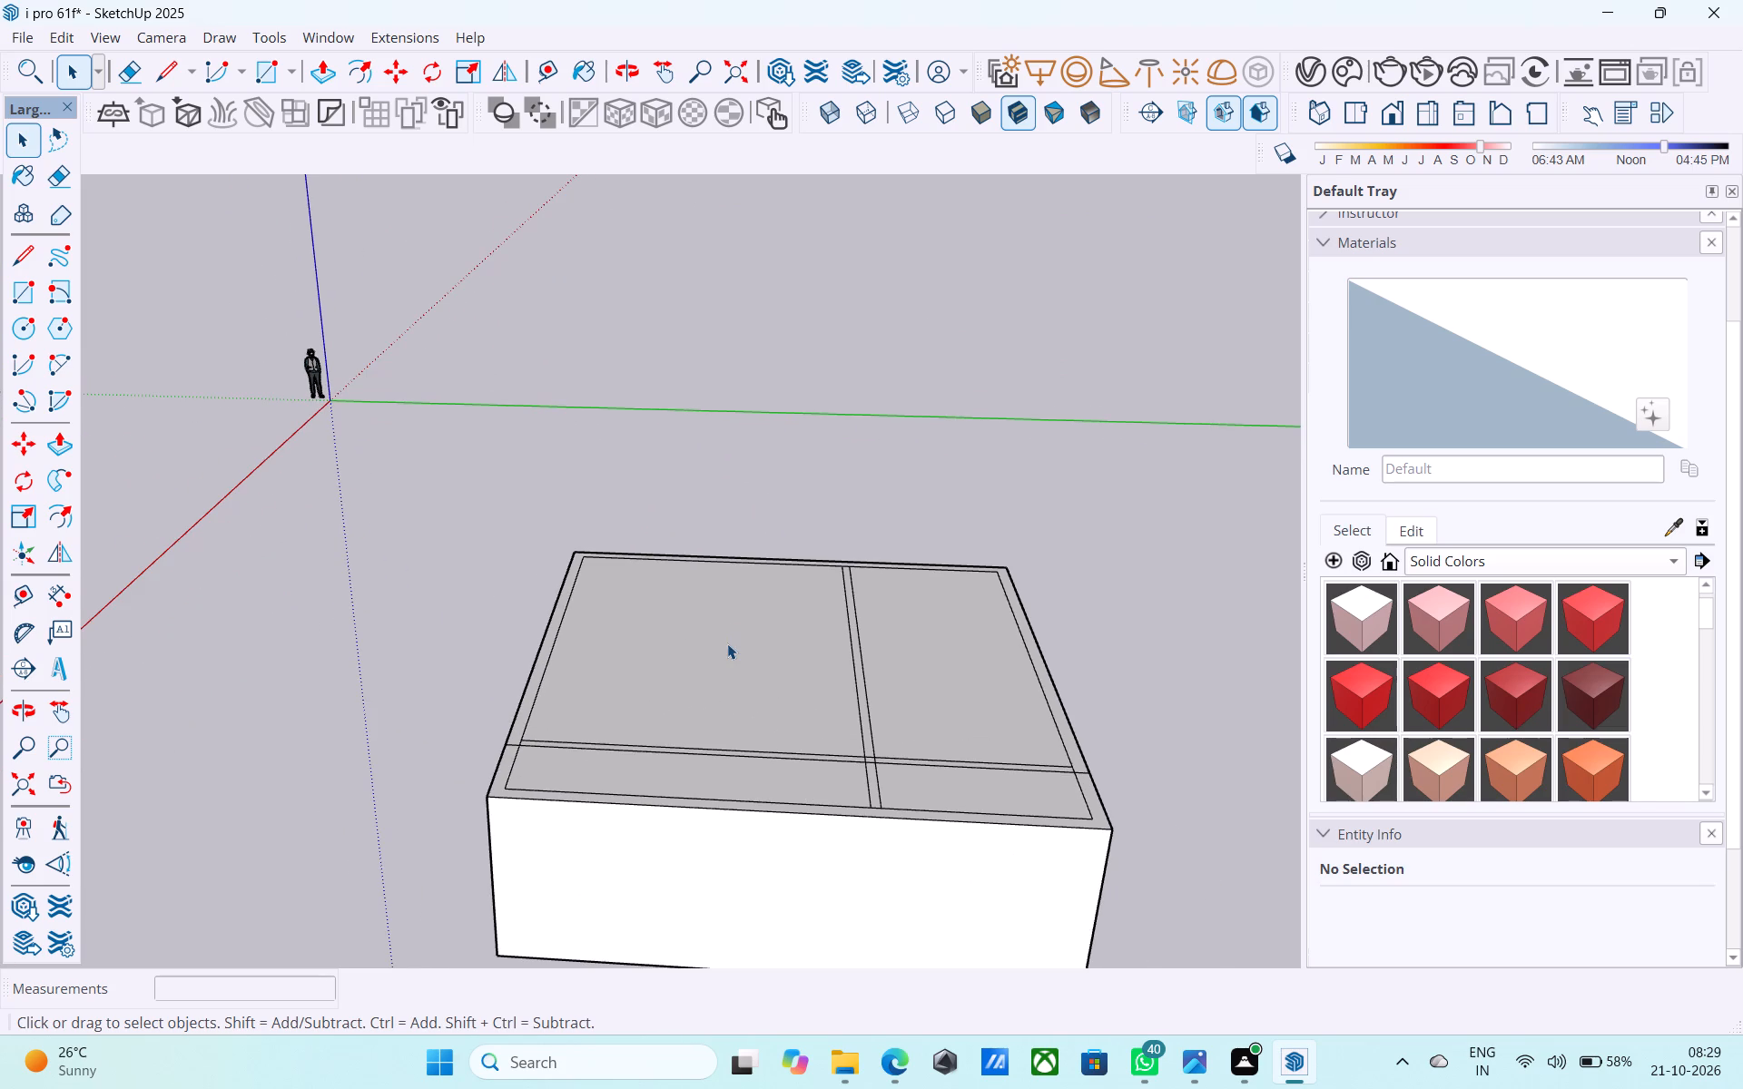
Push/Pull the largest room face on the block's top up 6".
left_click(727, 643)
key("p")
left_click(755, 668)
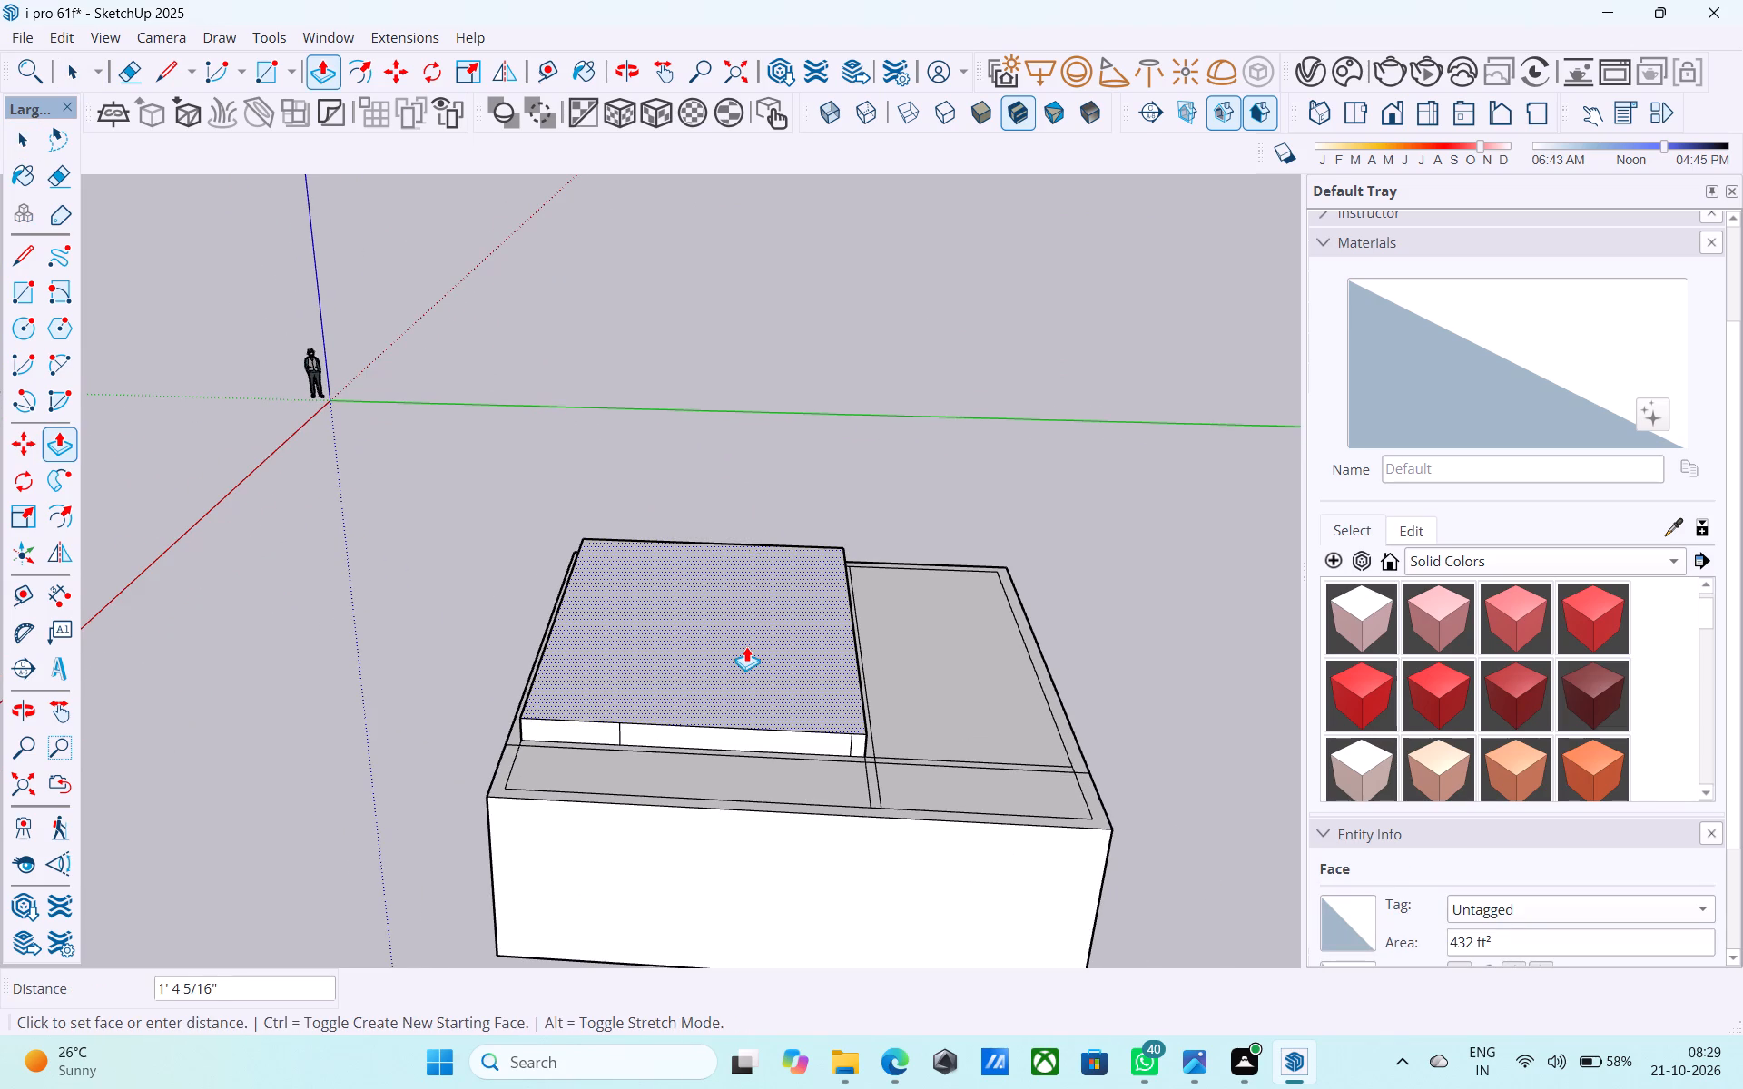
type("6\"")
key("Return")
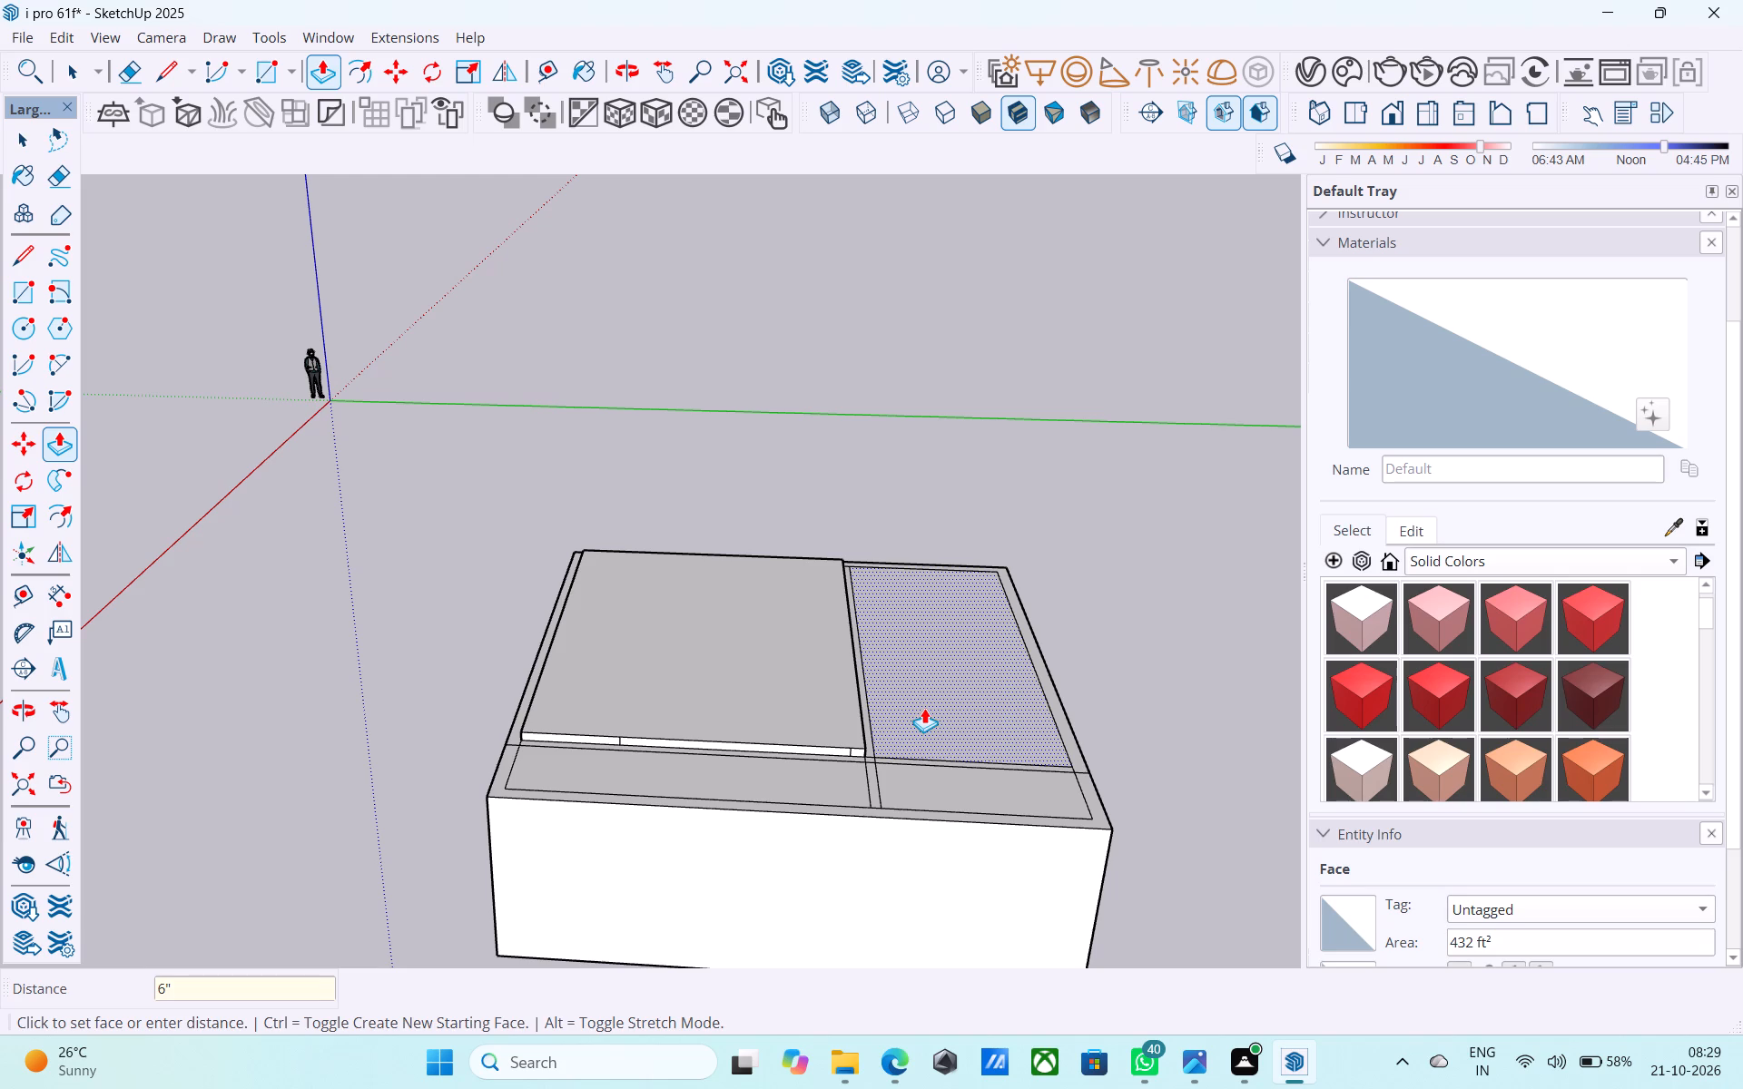
Repeat the 6" Push/Pull on the other room, the partition strips, their crossing and the 4' wide strip's faces inside the outer wall.
double_click(924, 708)
scroll(810, 736, "up", 14)
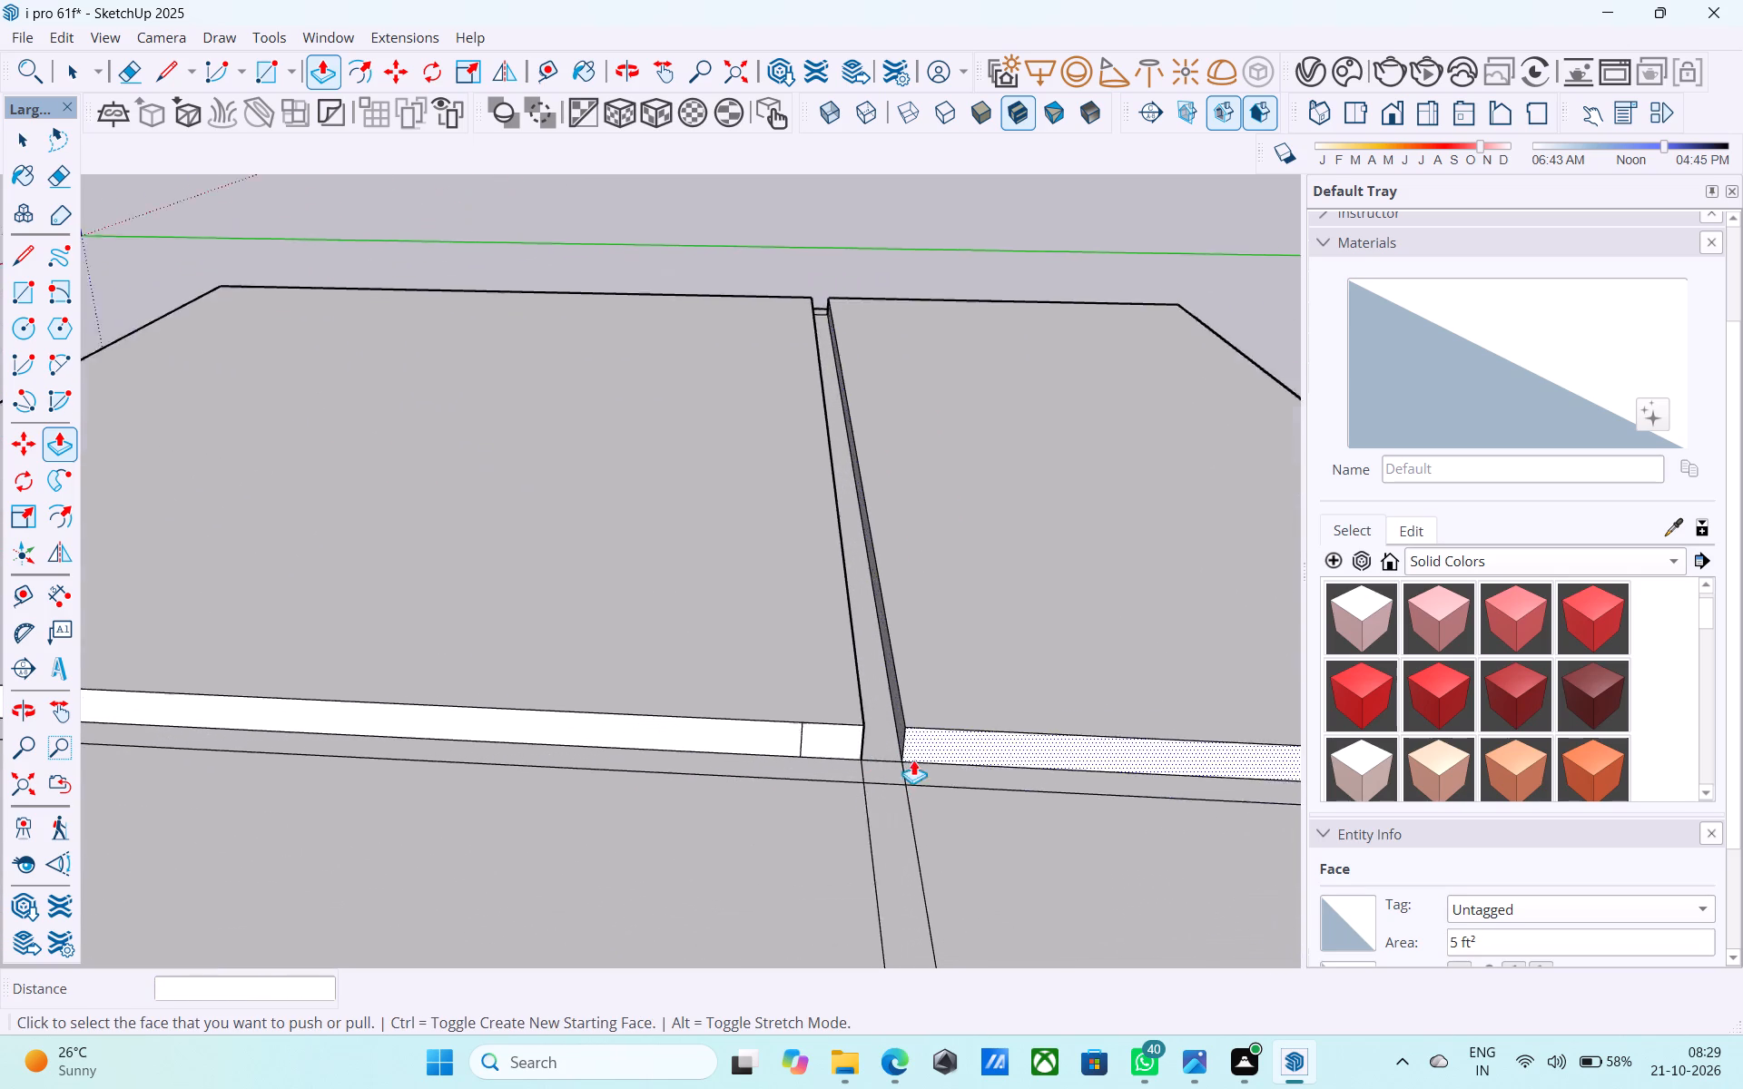
scroll(913, 760, "up", 3)
double_click(870, 727)
double_click(803, 762)
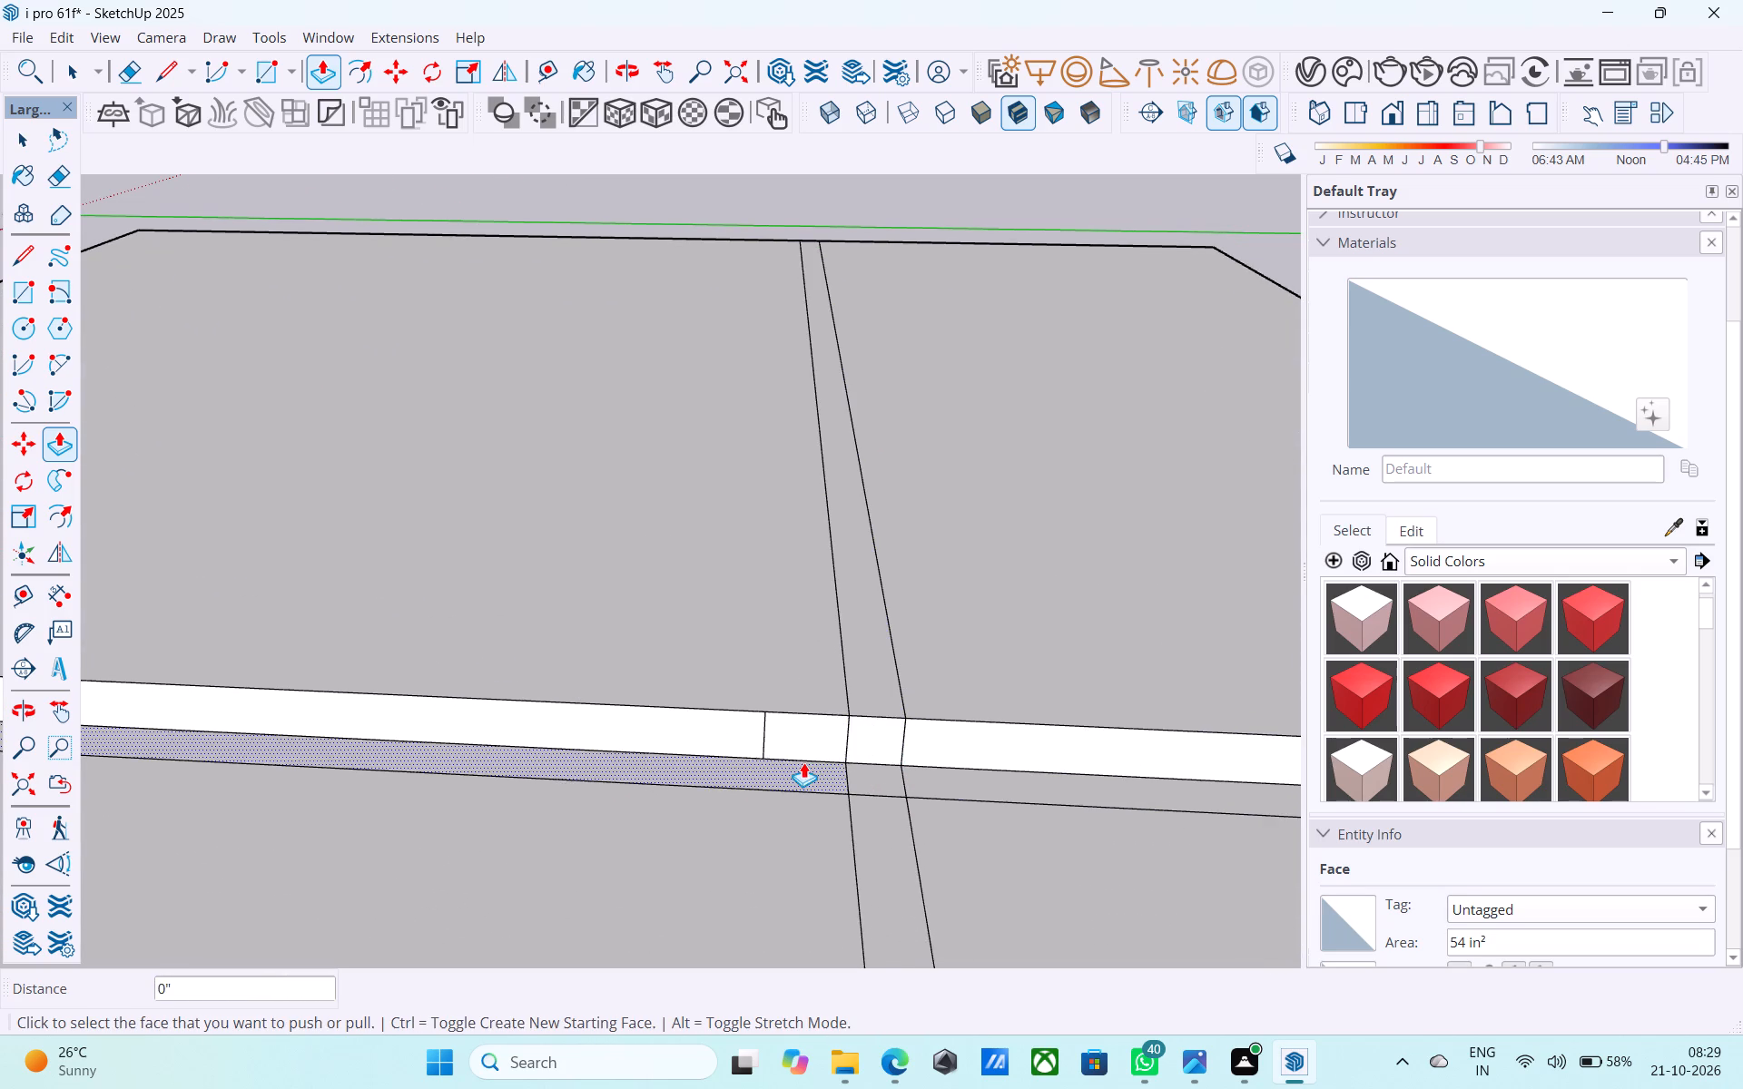
double_click(890, 765)
double_click(945, 770)
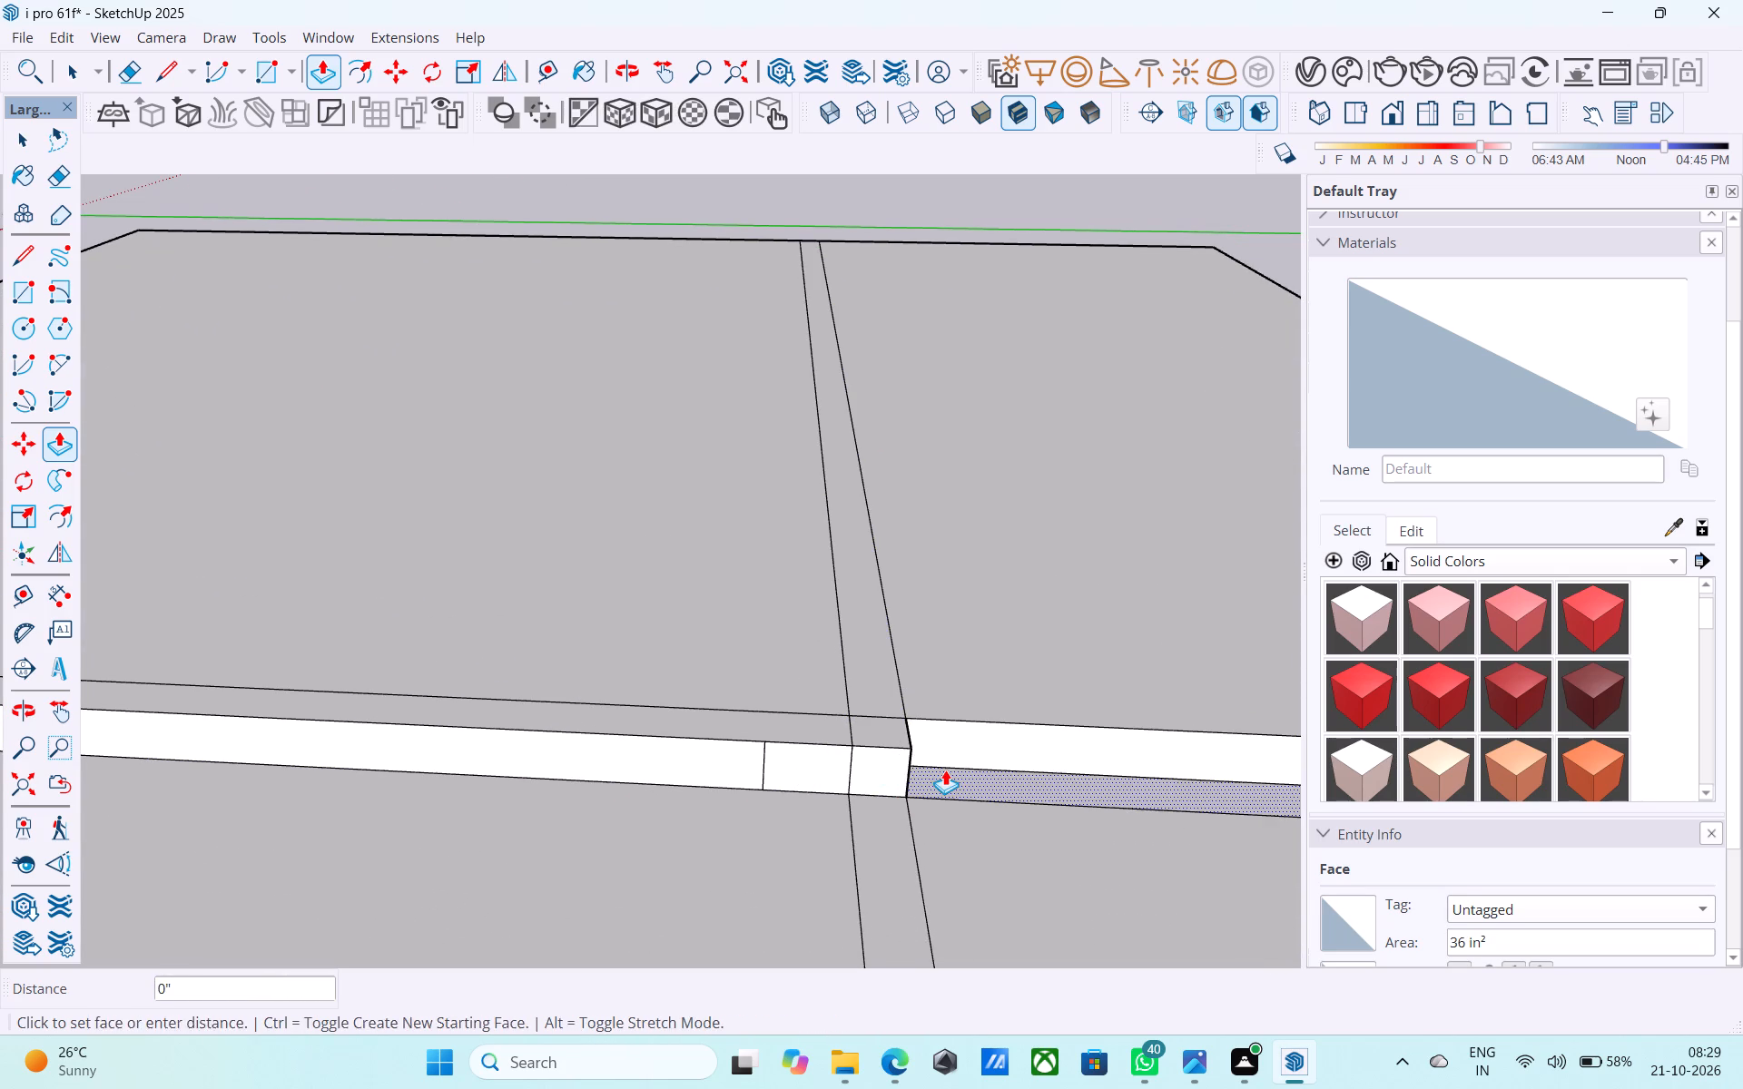
double_click(889, 815)
double_click(729, 845)
double_click(1207, 831)
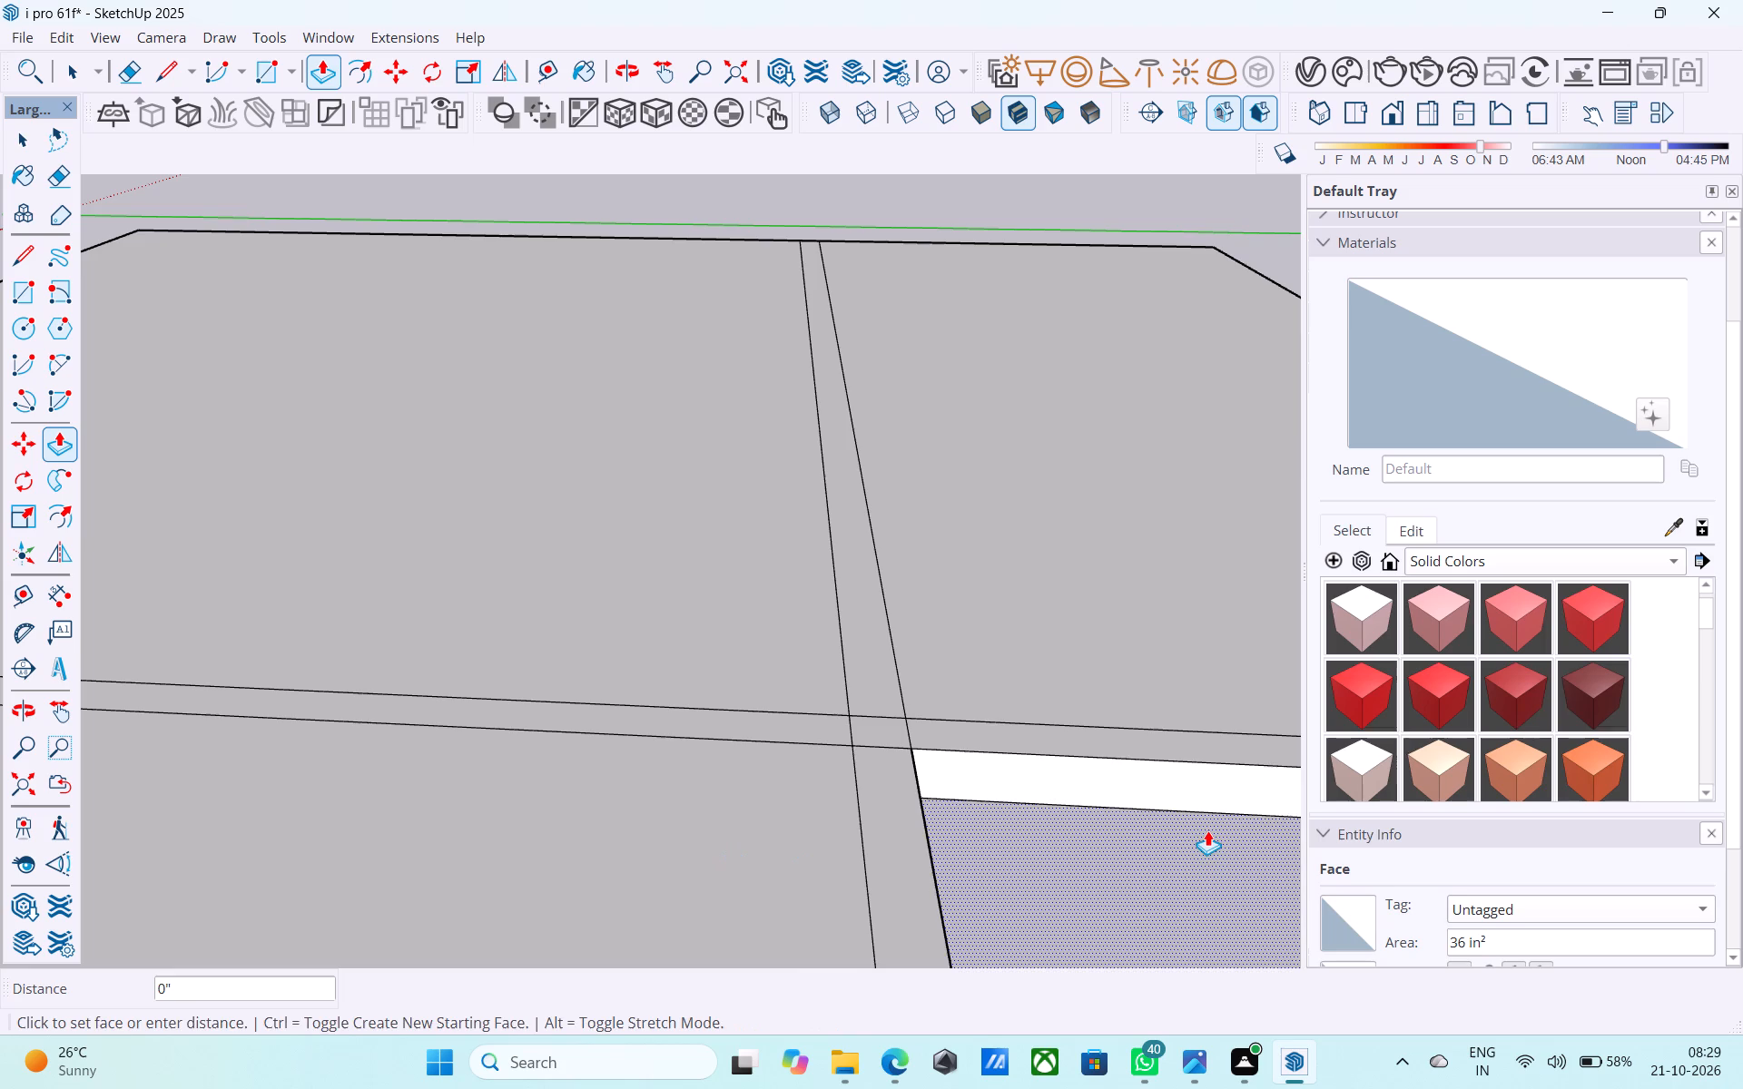
Examine the raised top of the block, its partition strips and the lower outer wall ledge from several sides.
scroll(940, 689, "down", 17)
middle_click_drag(816, 774, 794, 891)
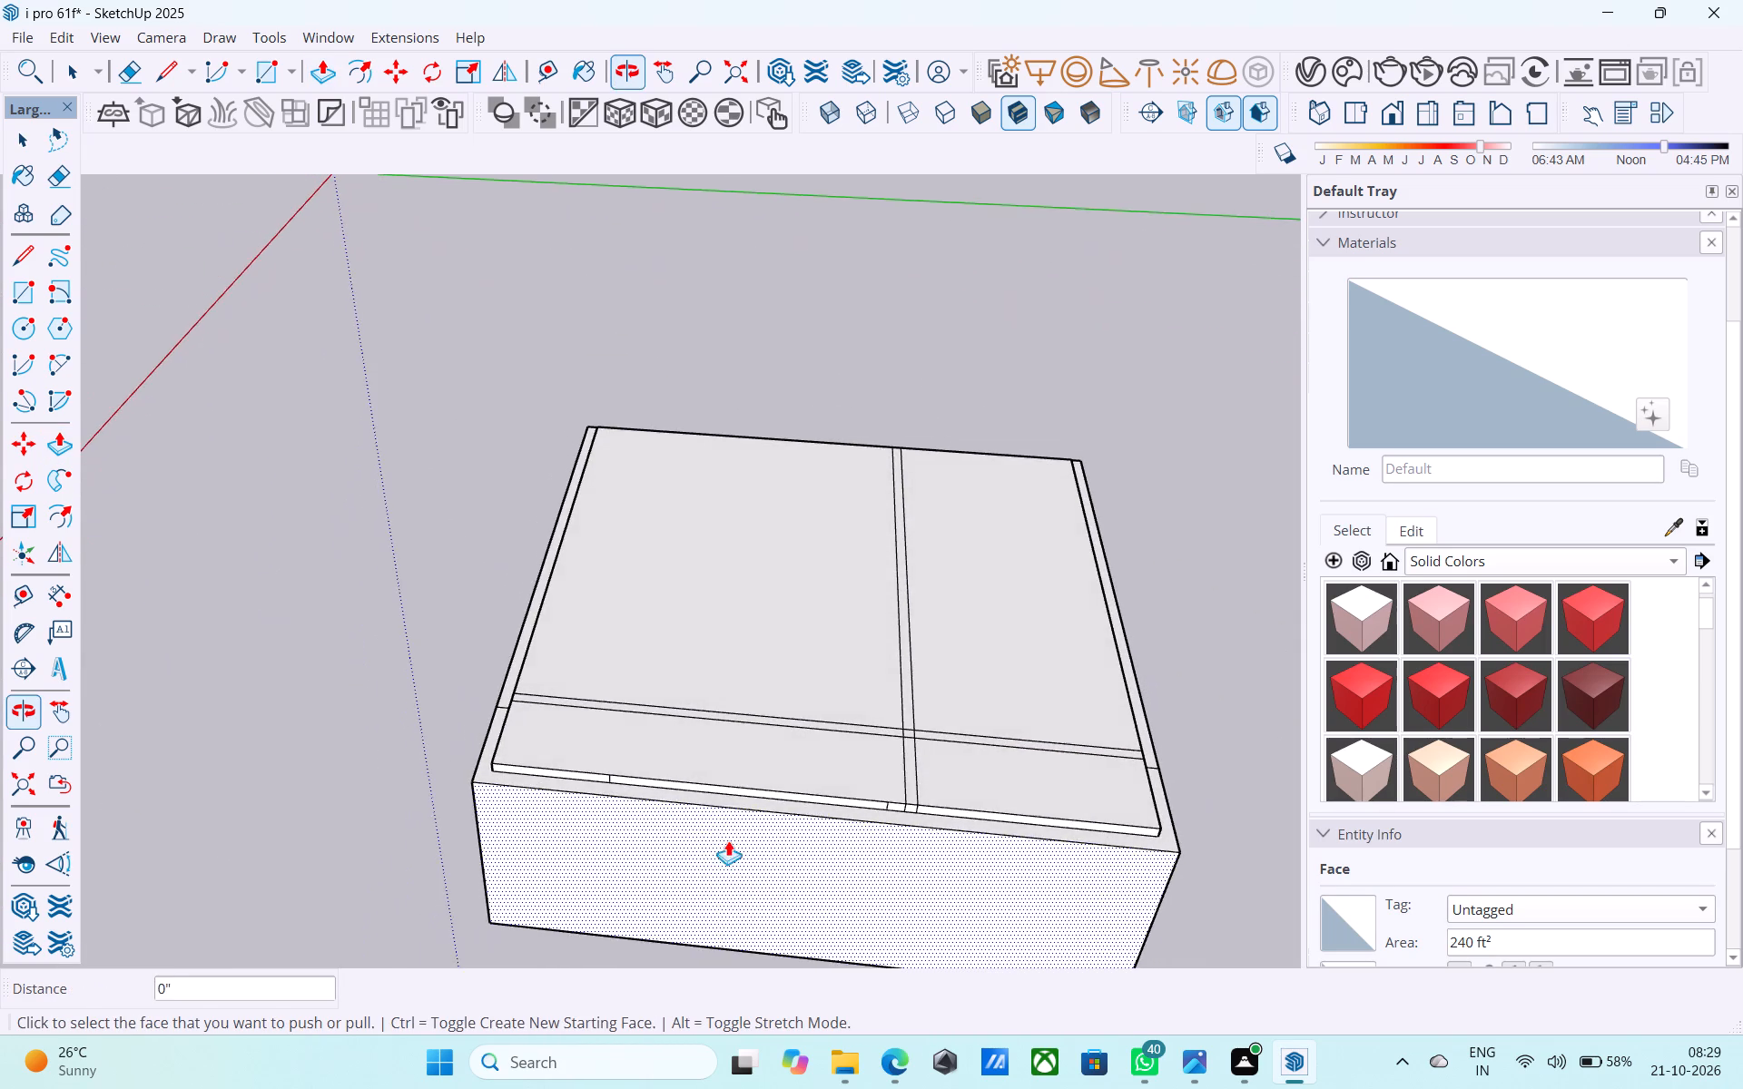
scroll(596, 681, "up", 4)
middle_click_drag(534, 694, 504, 682)
scroll(449, 667, "down", 6)
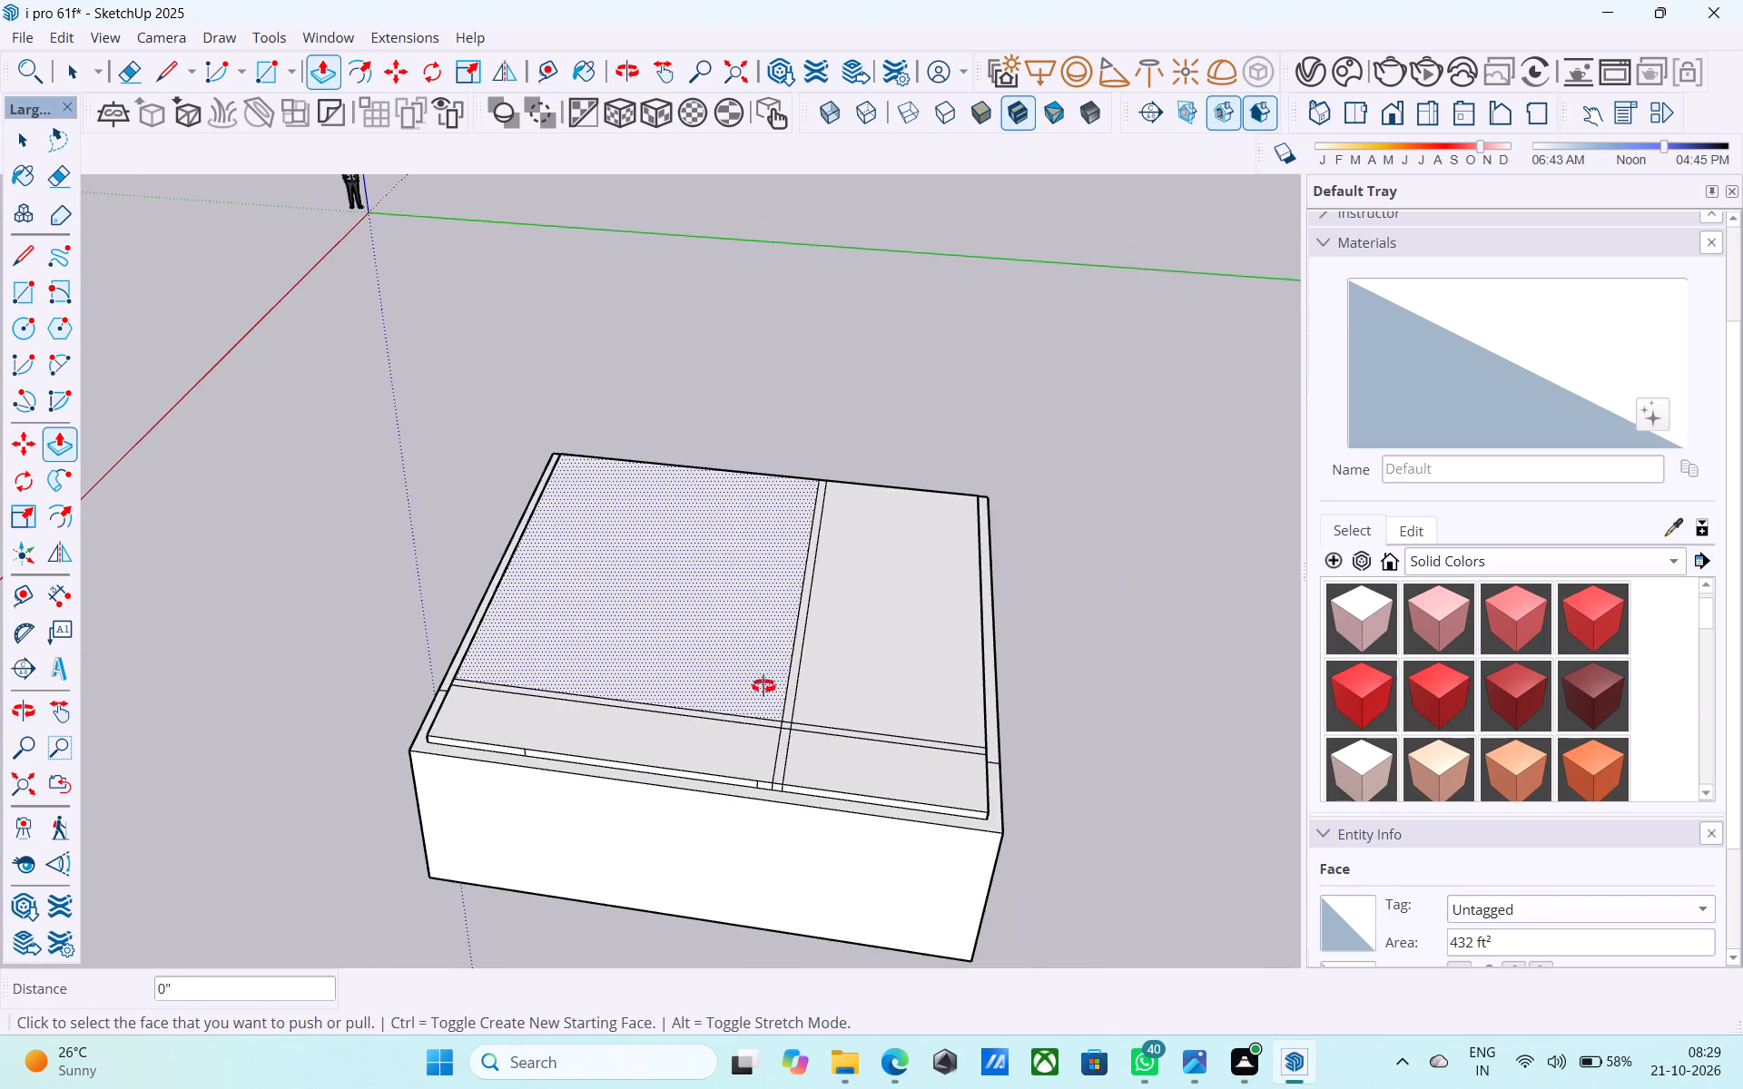
middle_click_drag(757, 691, 800, 662)
scroll(964, 607, "up", 5)
middle_click_drag(985, 633, 985, 760)
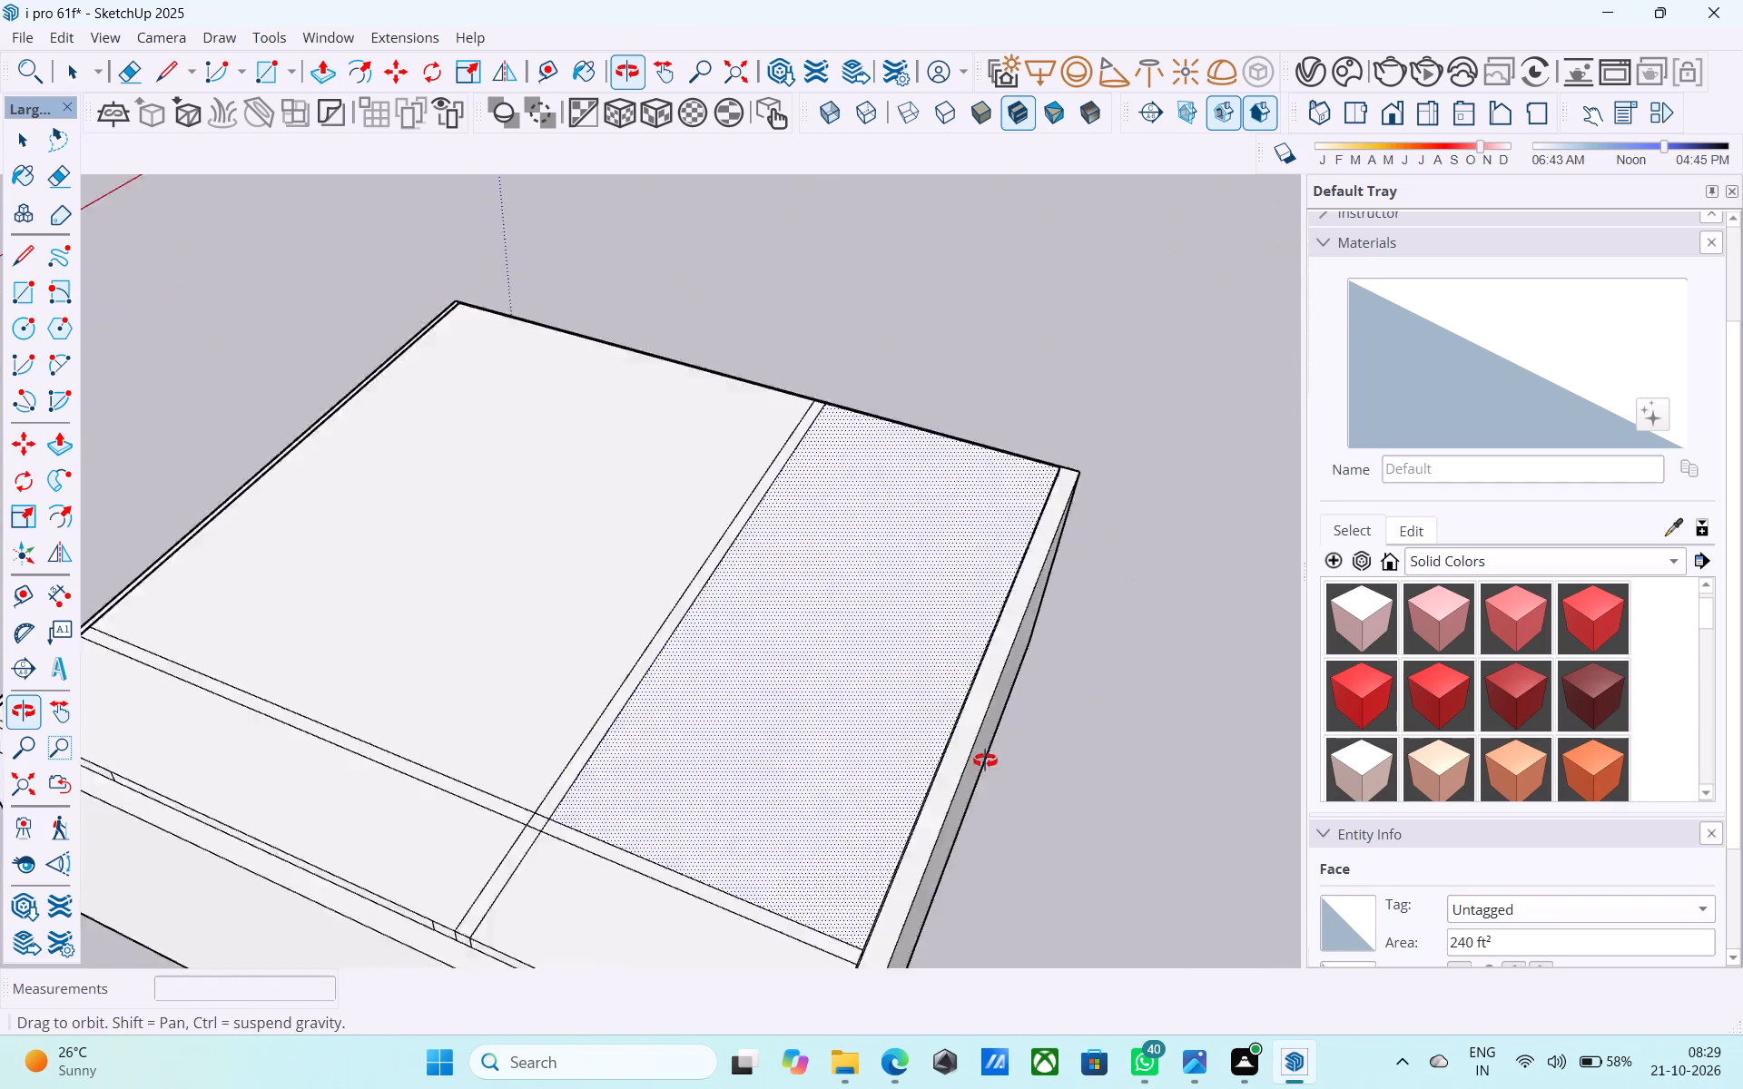
middle_click_drag(985, 760, 1029, 770)
scroll(1032, 736, "down", 4)
middle_click_drag(975, 742, 985, 699)
middle_click_drag(652, 813, 980, 652)
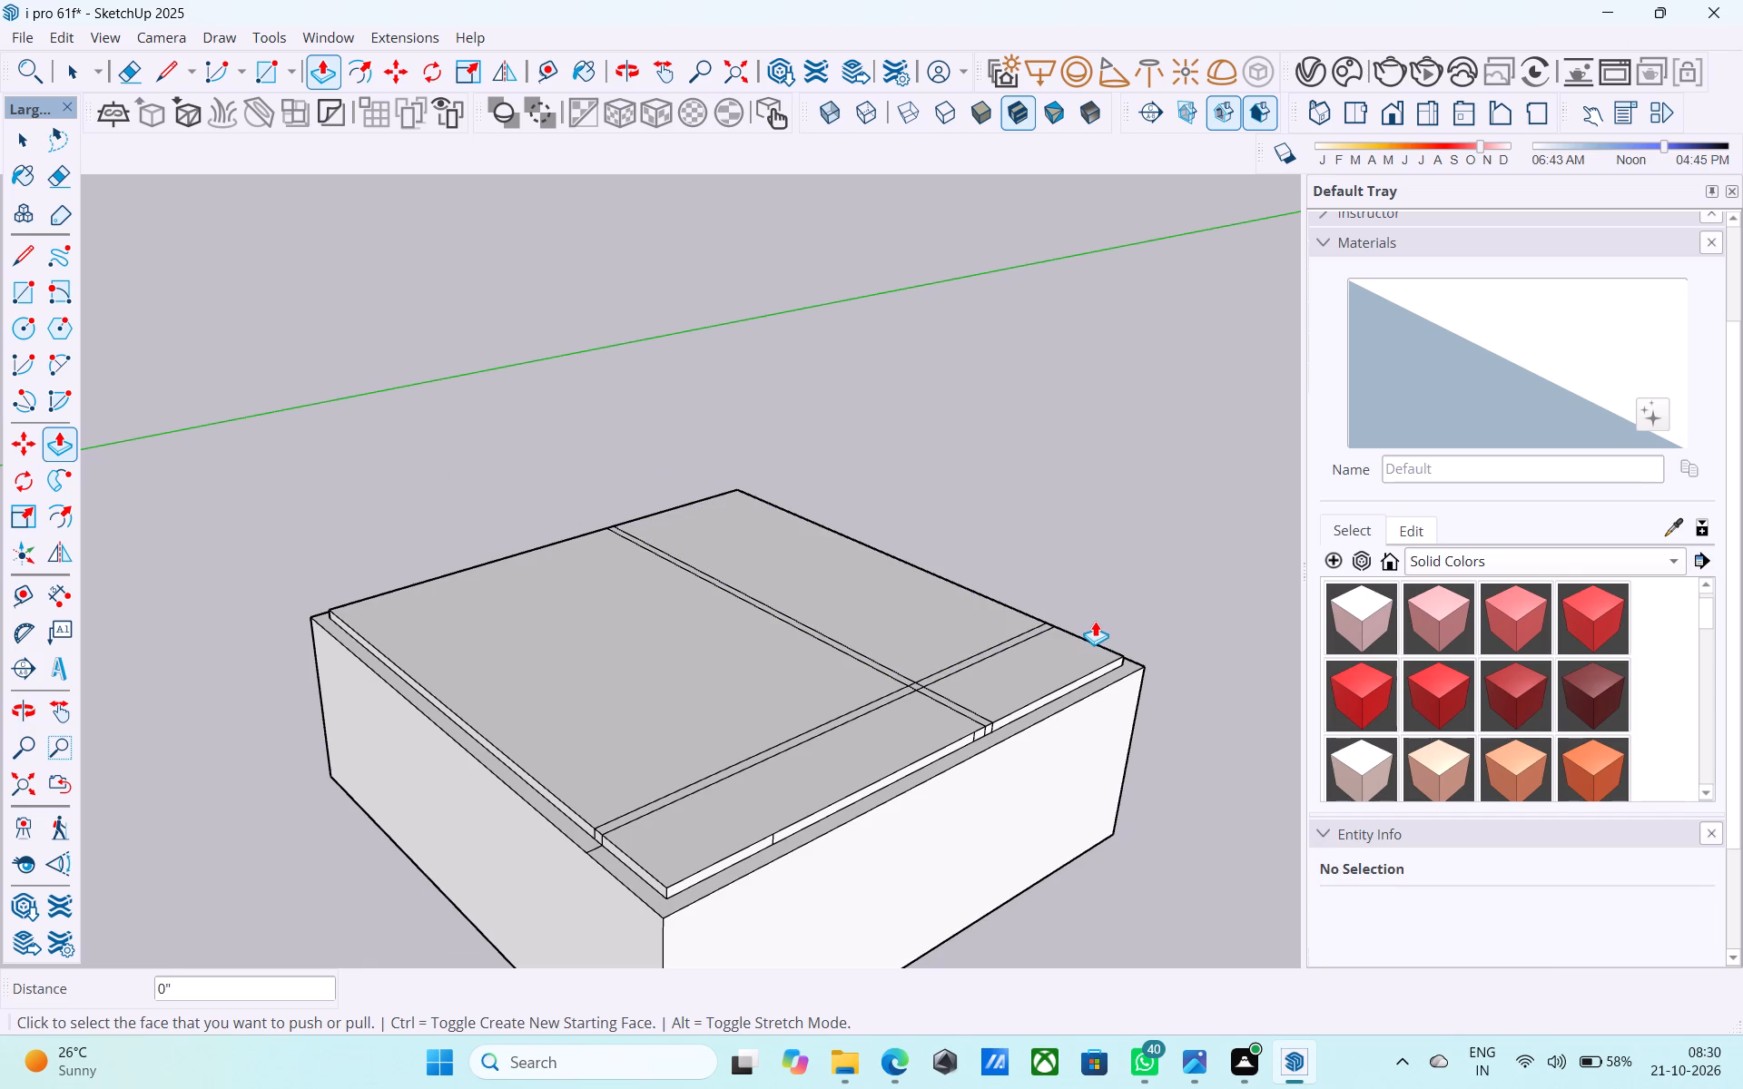
middle_click_drag(1095, 619, 1065, 615)
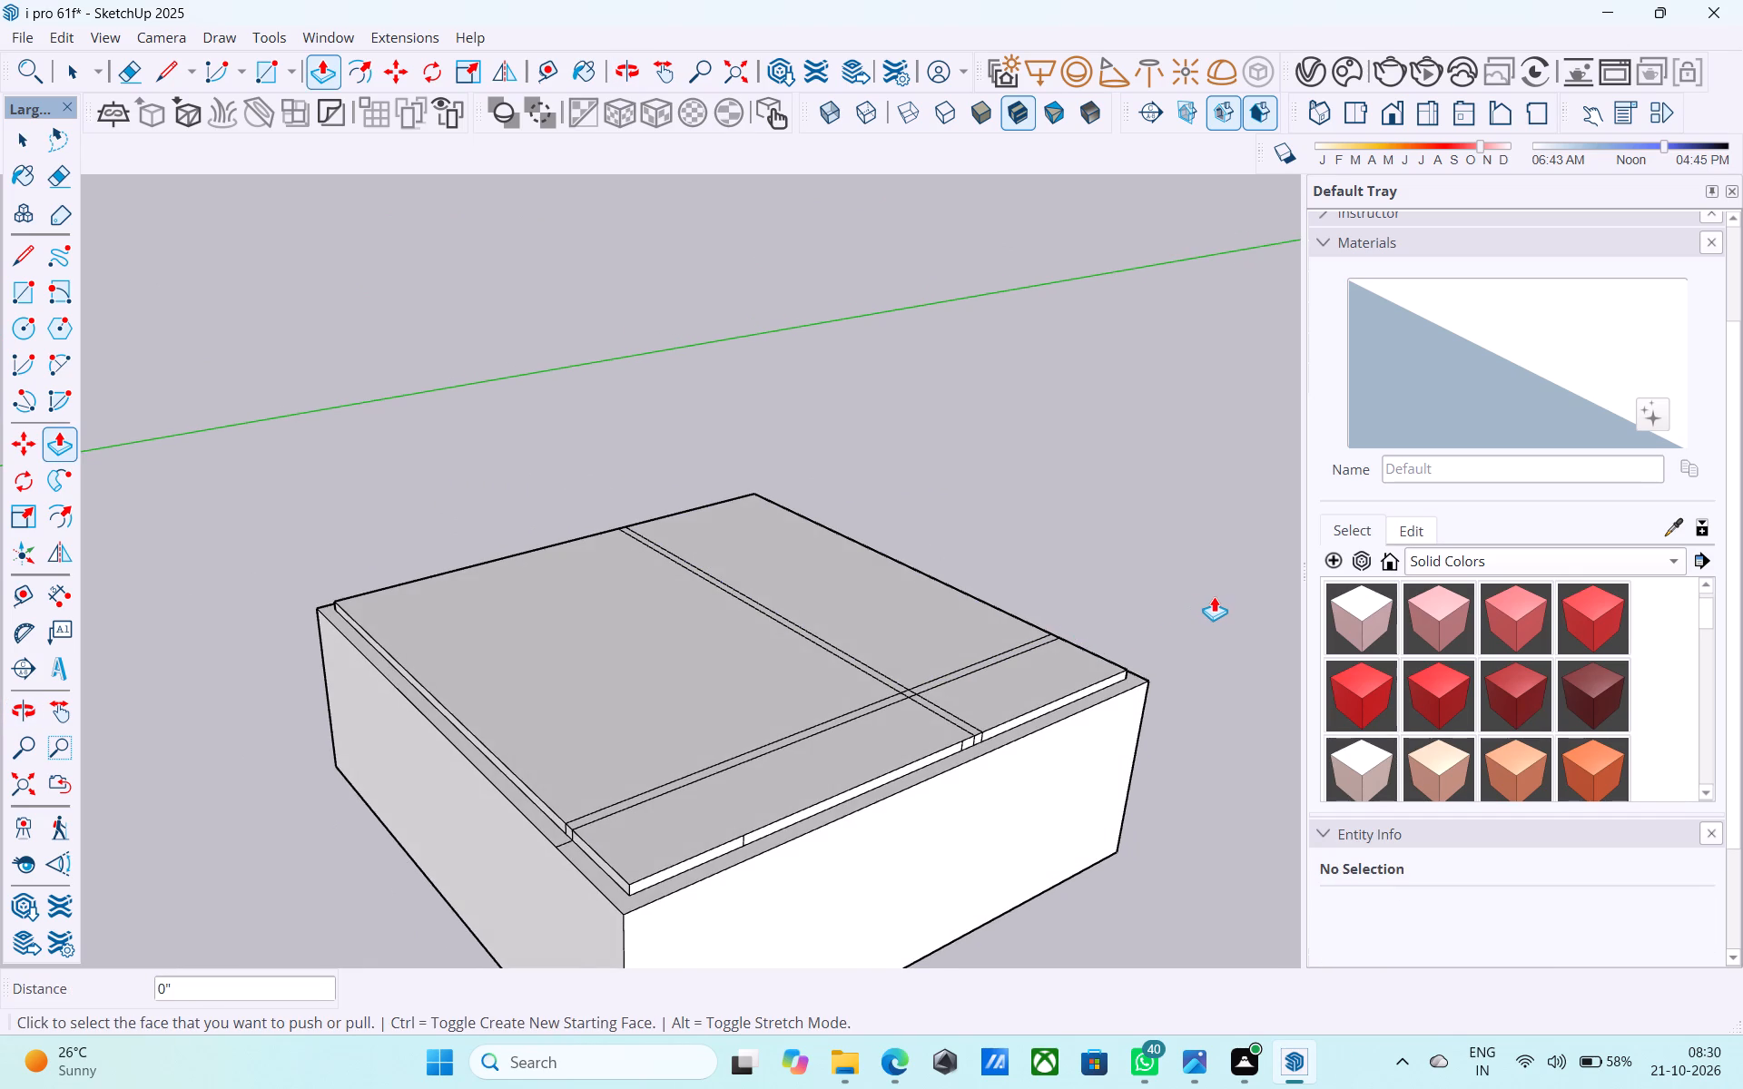
scroll(1215, 596, "down", 3)
scroll(1215, 594, "up", 3)
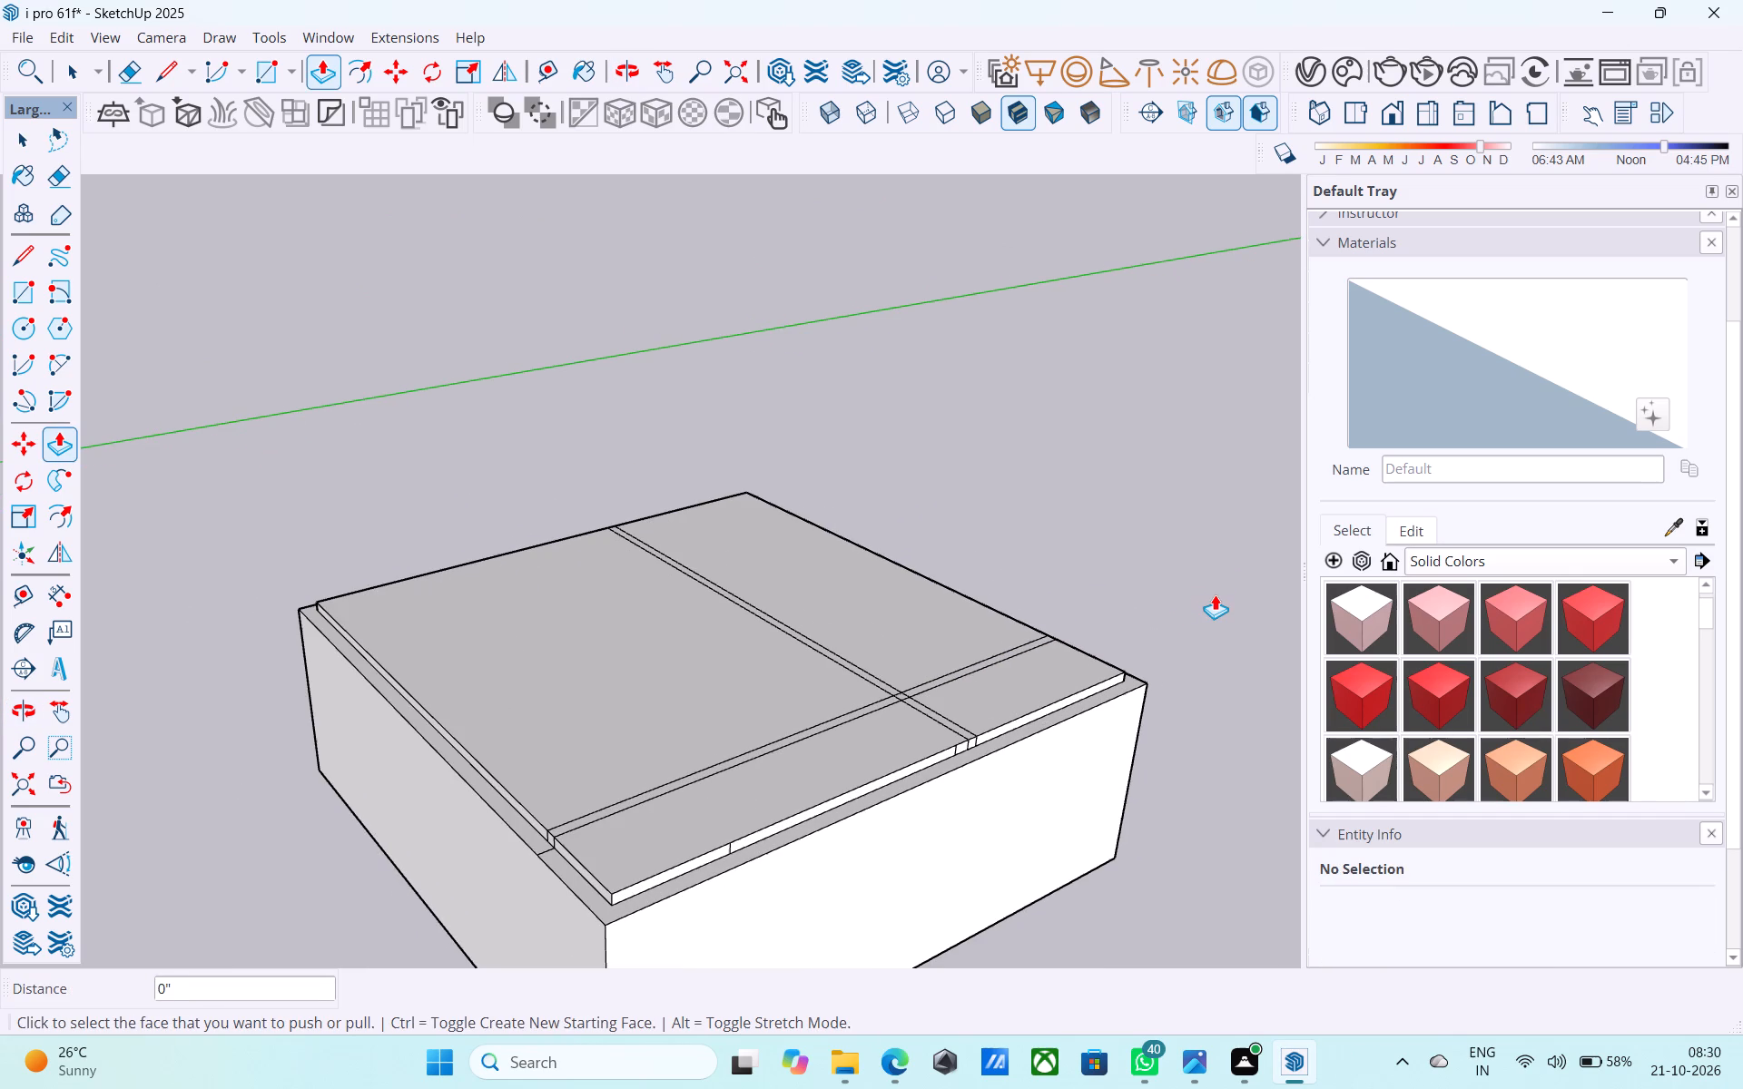
middle_click_drag(1215, 595, 1212, 595)
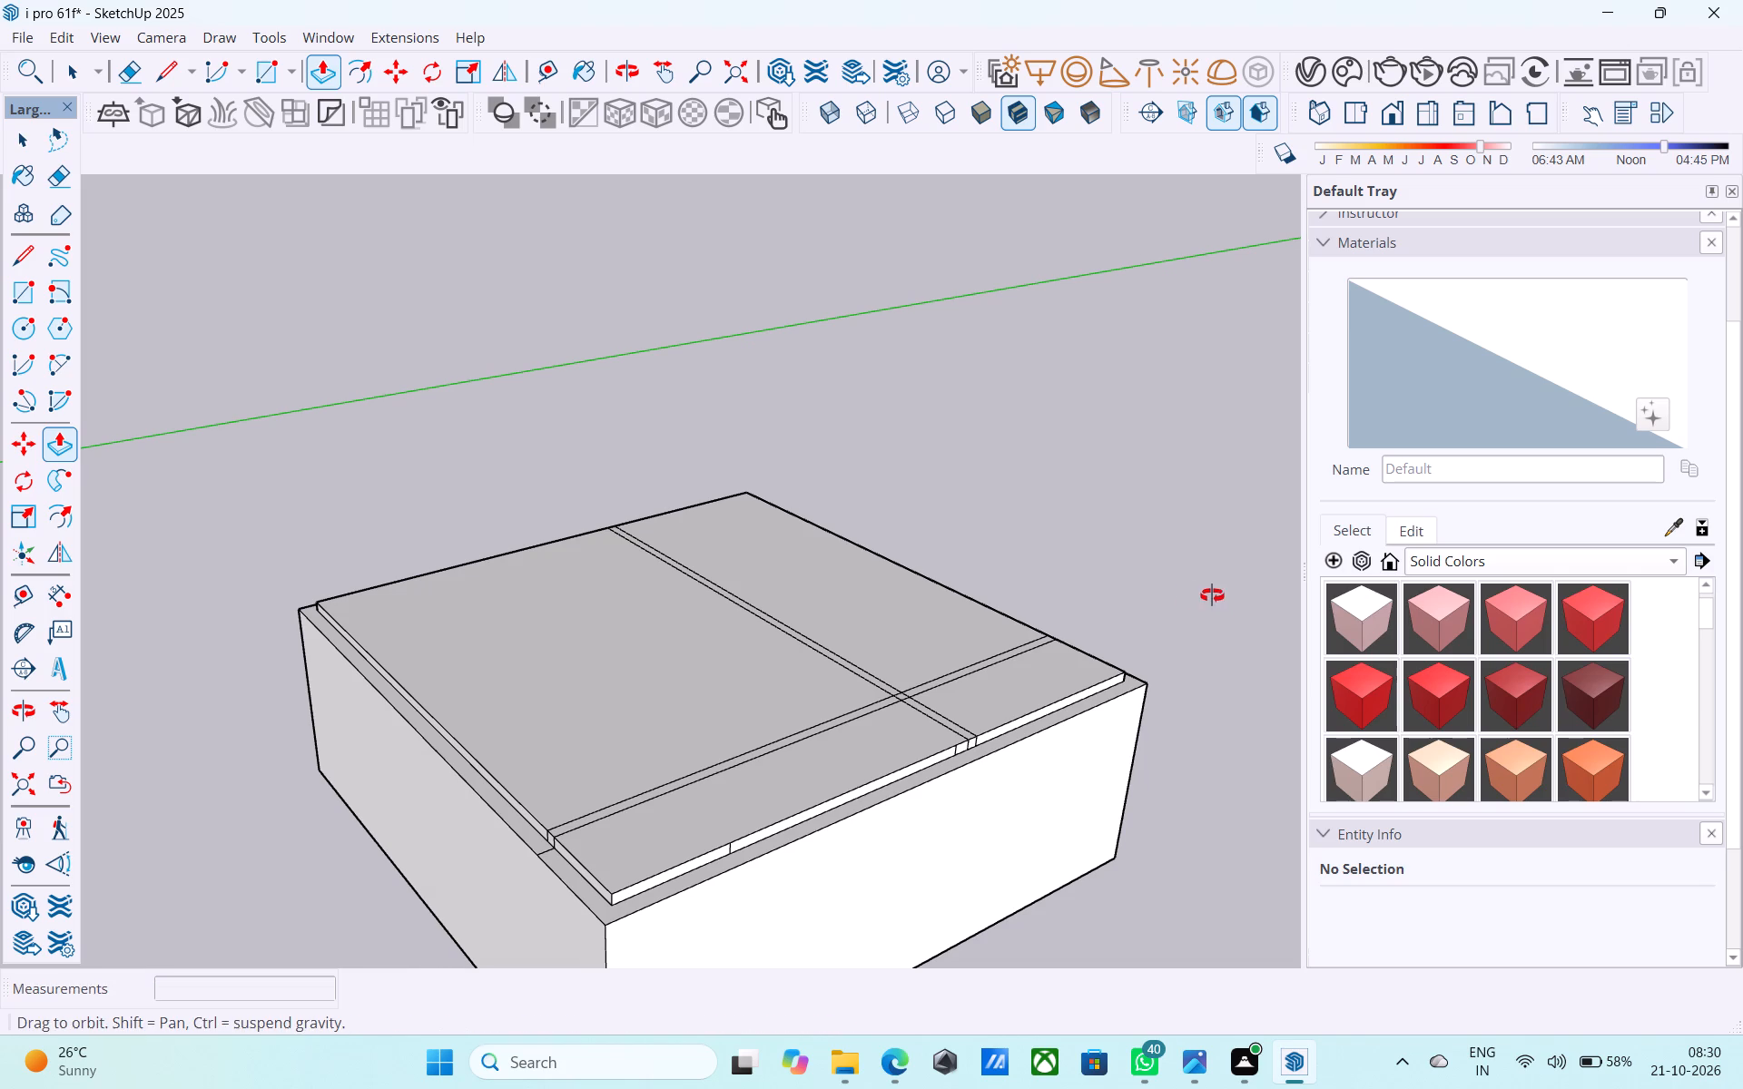
middle_click_drag(1212, 595, 1185, 597)
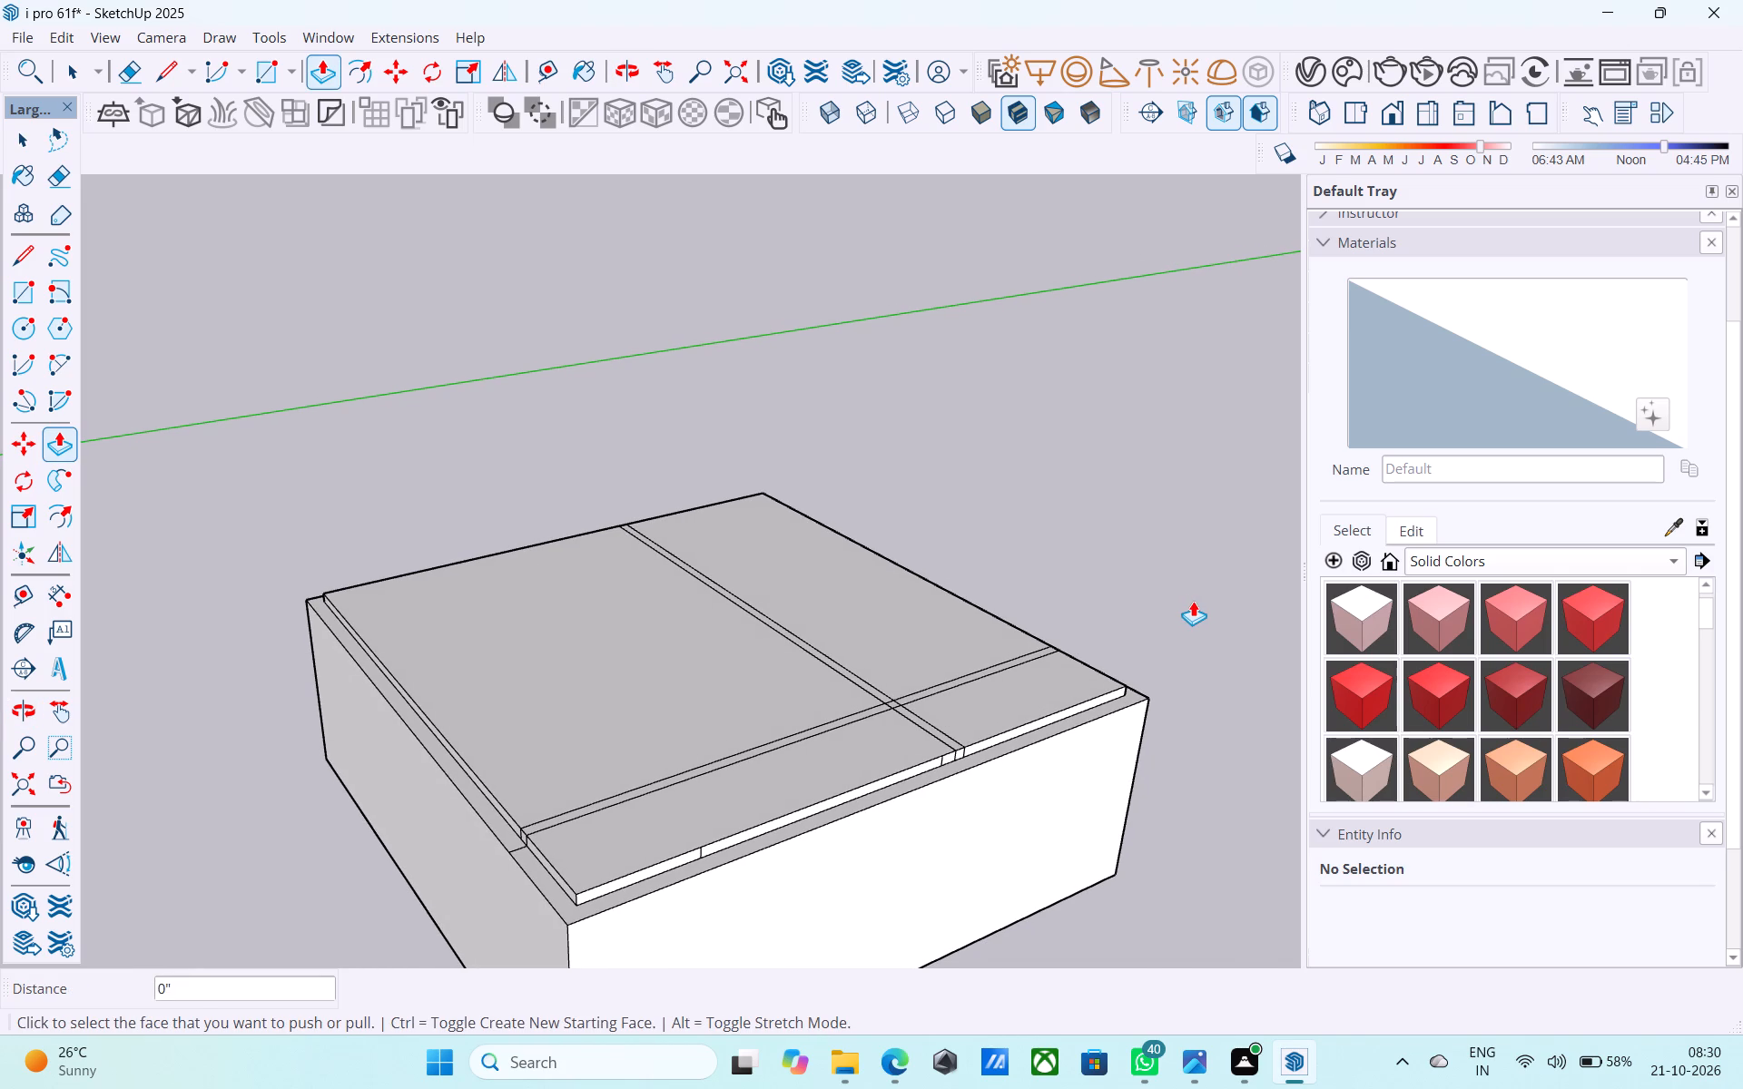
middle_click_drag(1193, 601, 819, 613)
scroll(819, 603, "down", 3)
middle_click_drag(819, 603, 879, 770)
scroll(879, 770, "up", 2)
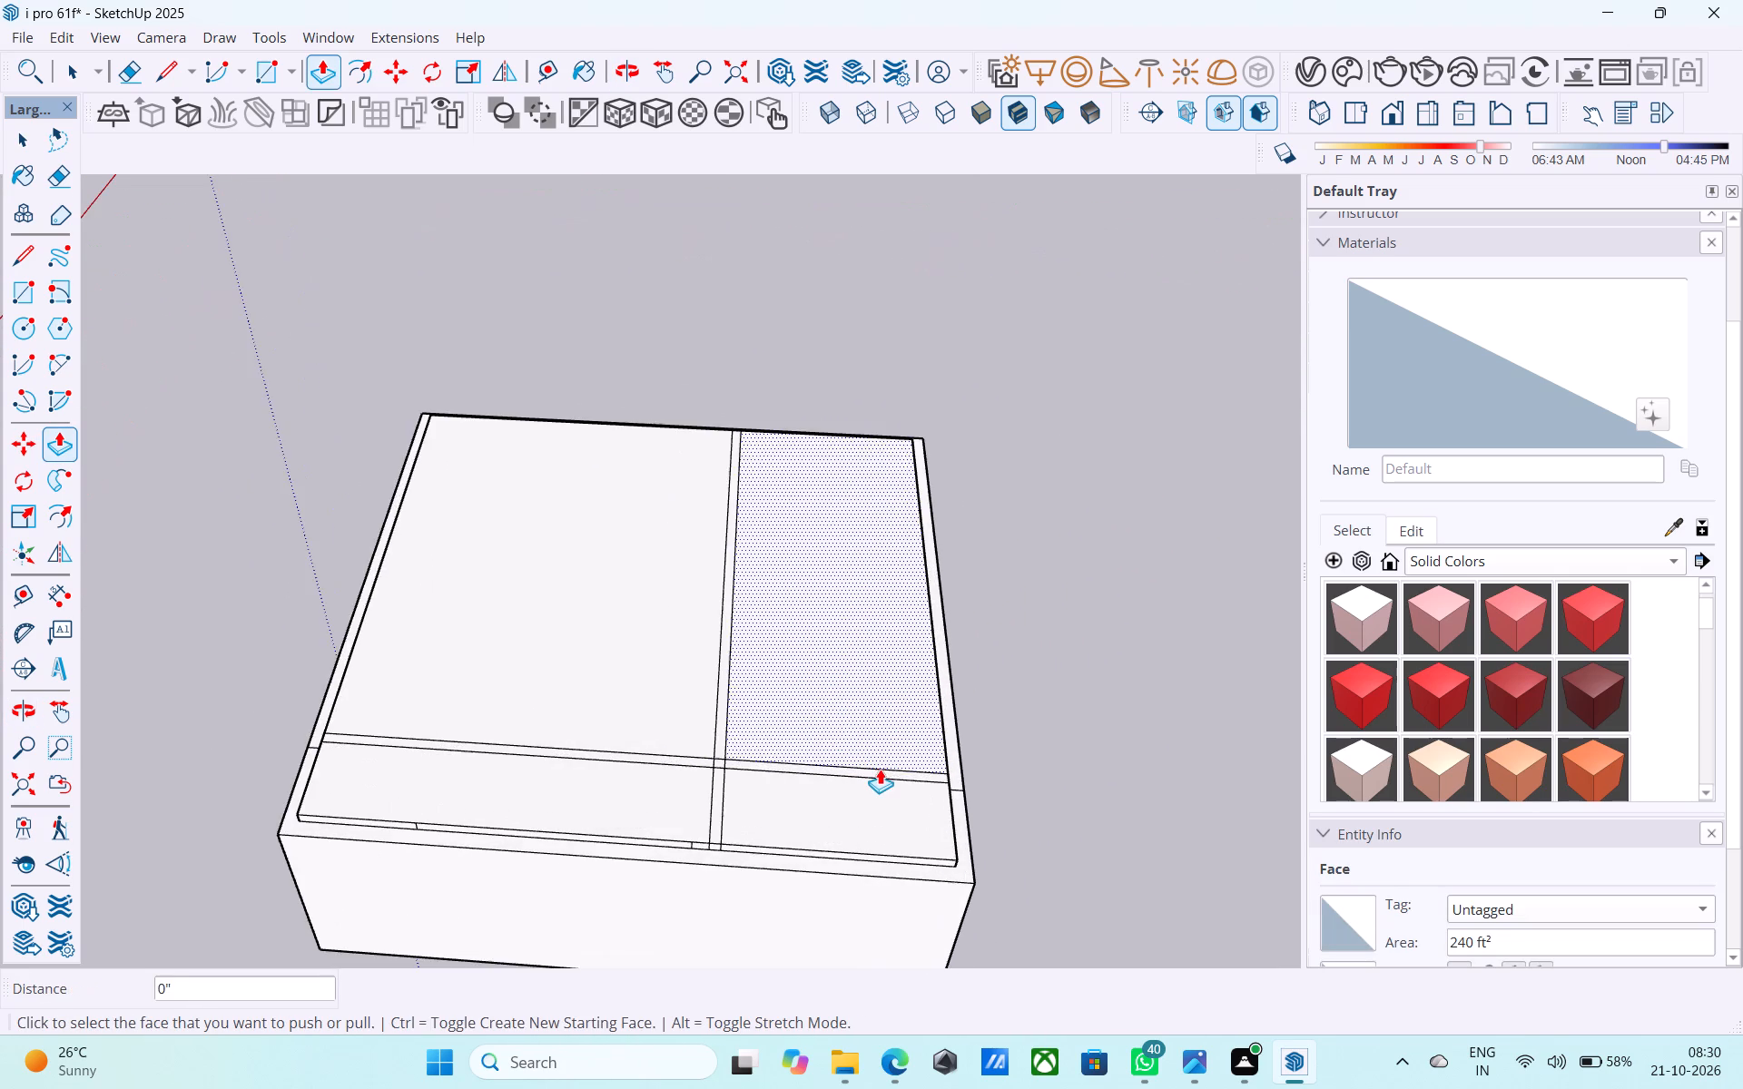
scroll(880, 769, "up", 10)
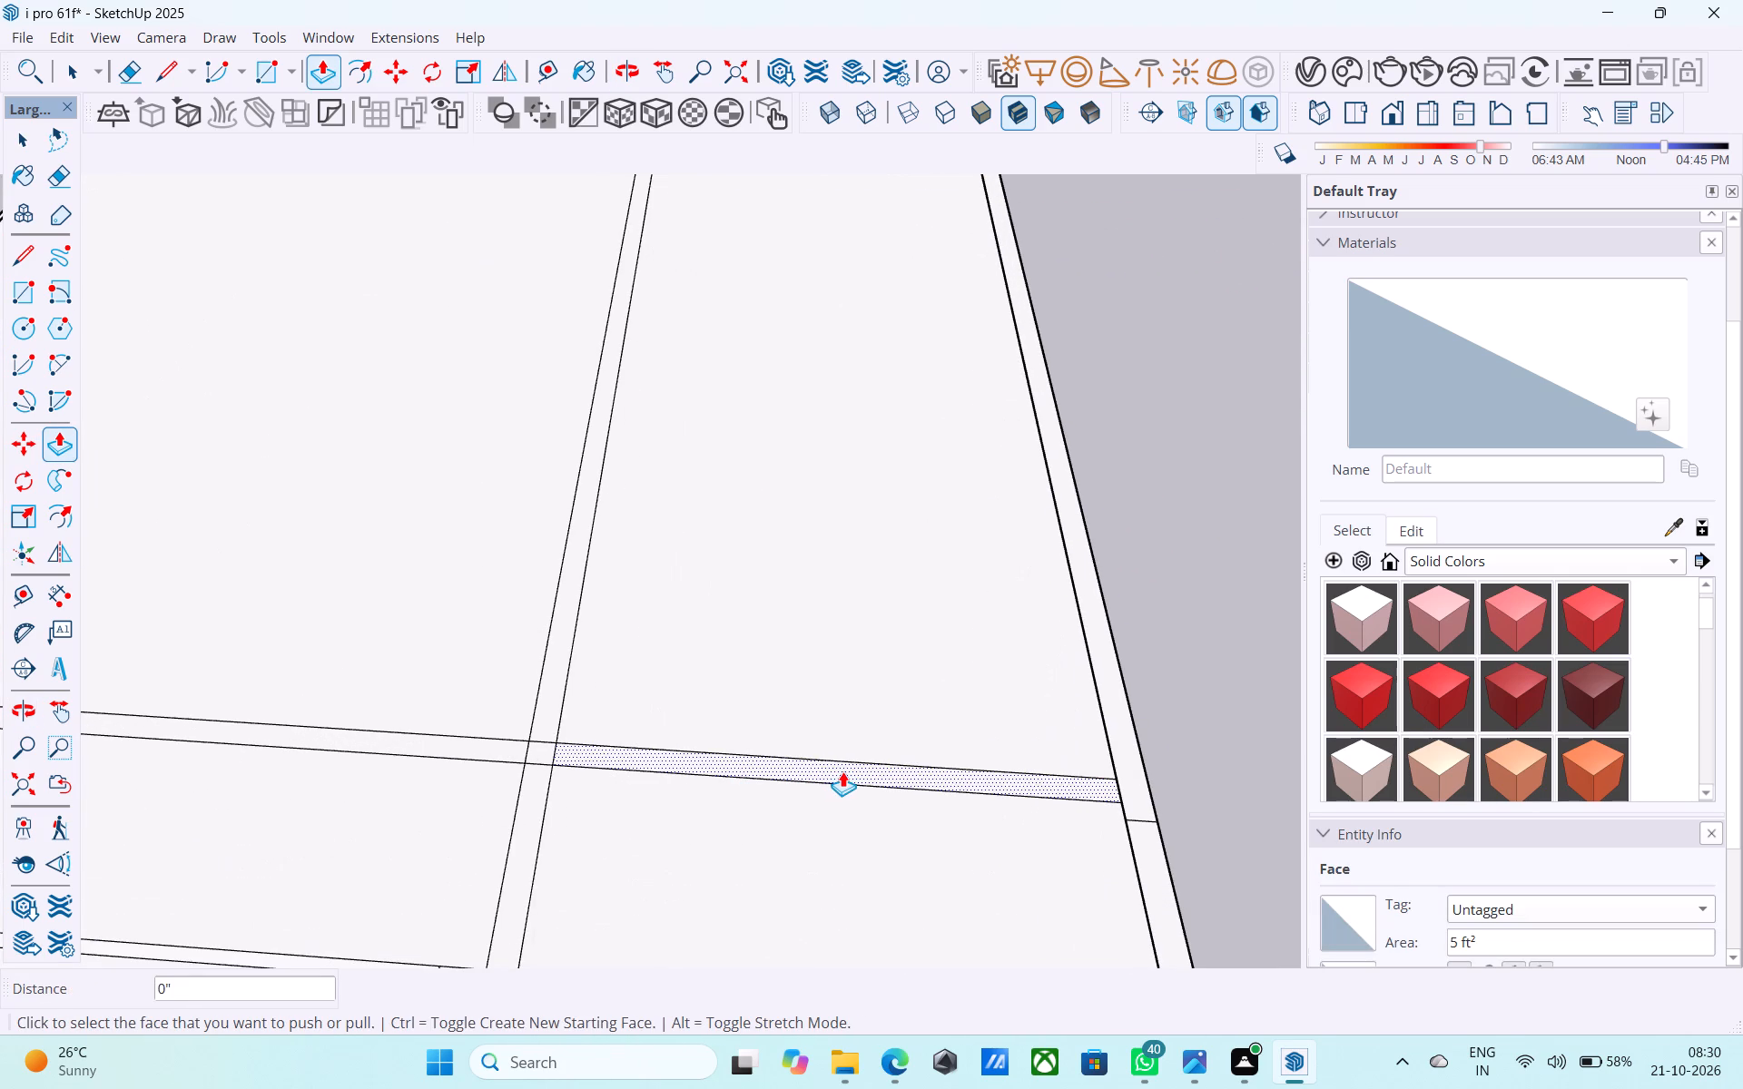
scroll(842, 771, "down", 4)
middle_click_drag(845, 769, 984, 504)
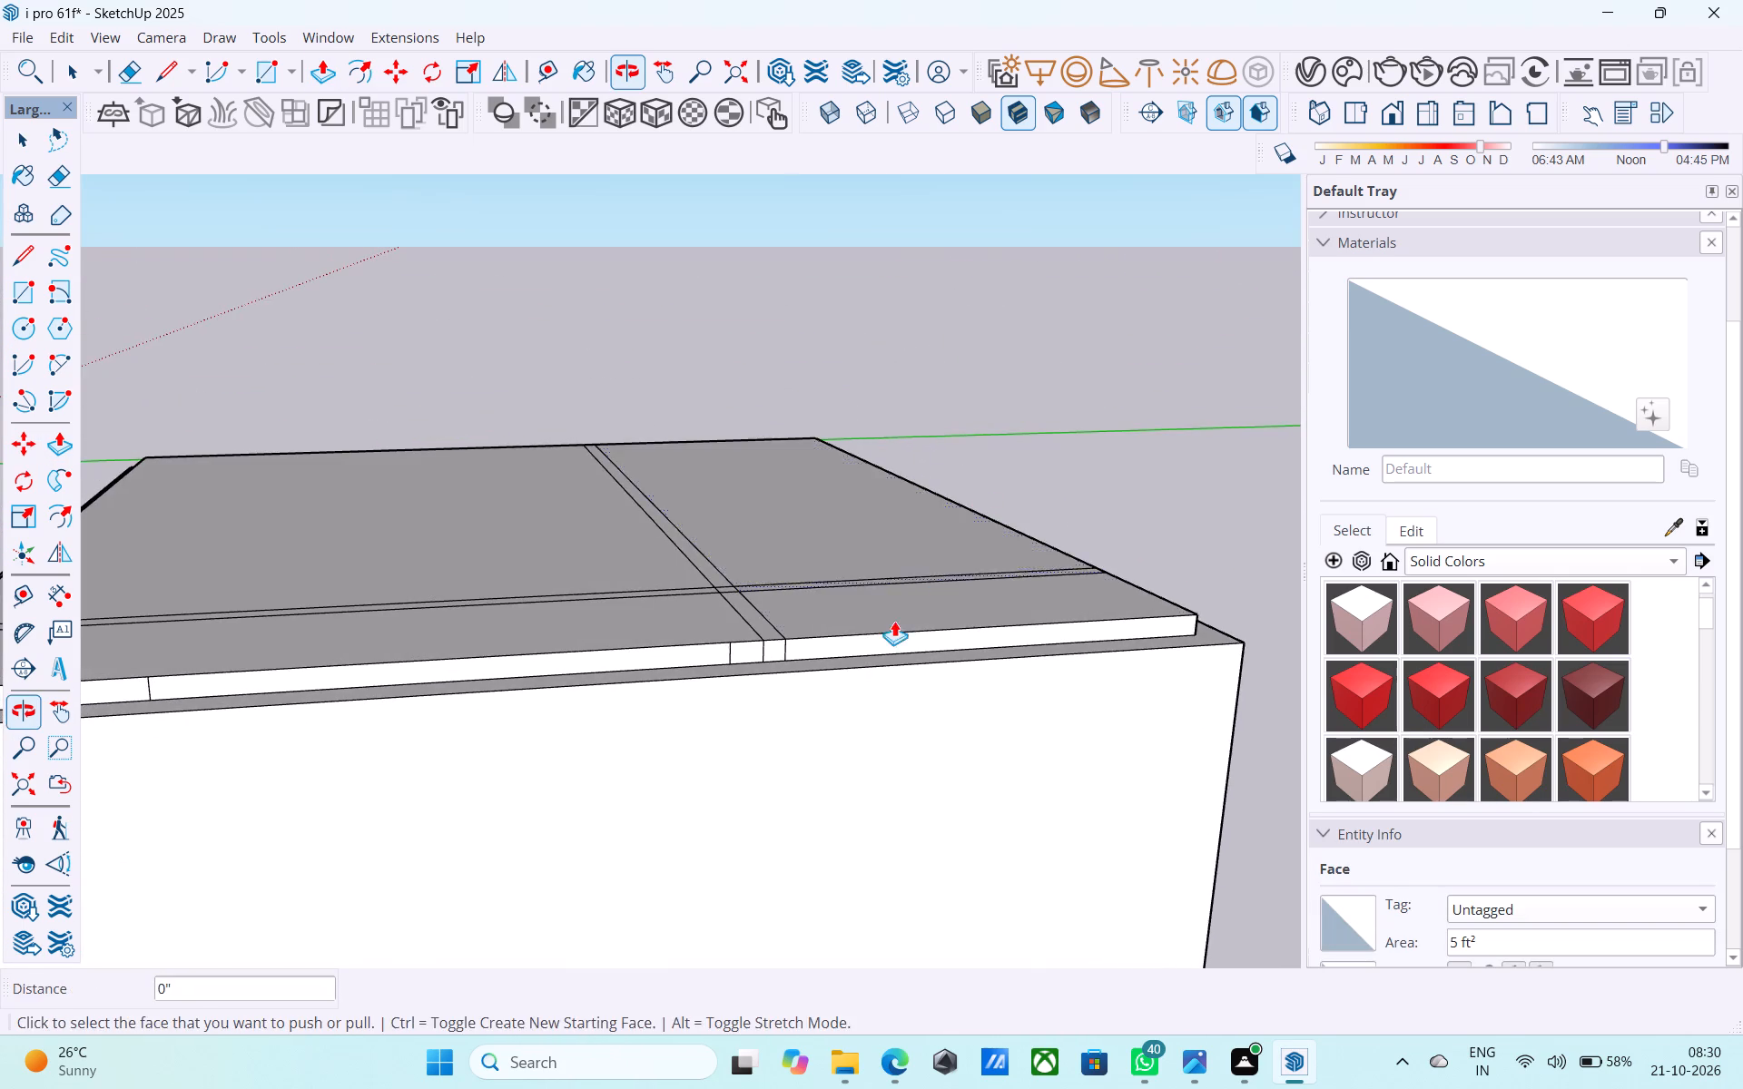
middle_click_drag(862, 644, 761, 776)
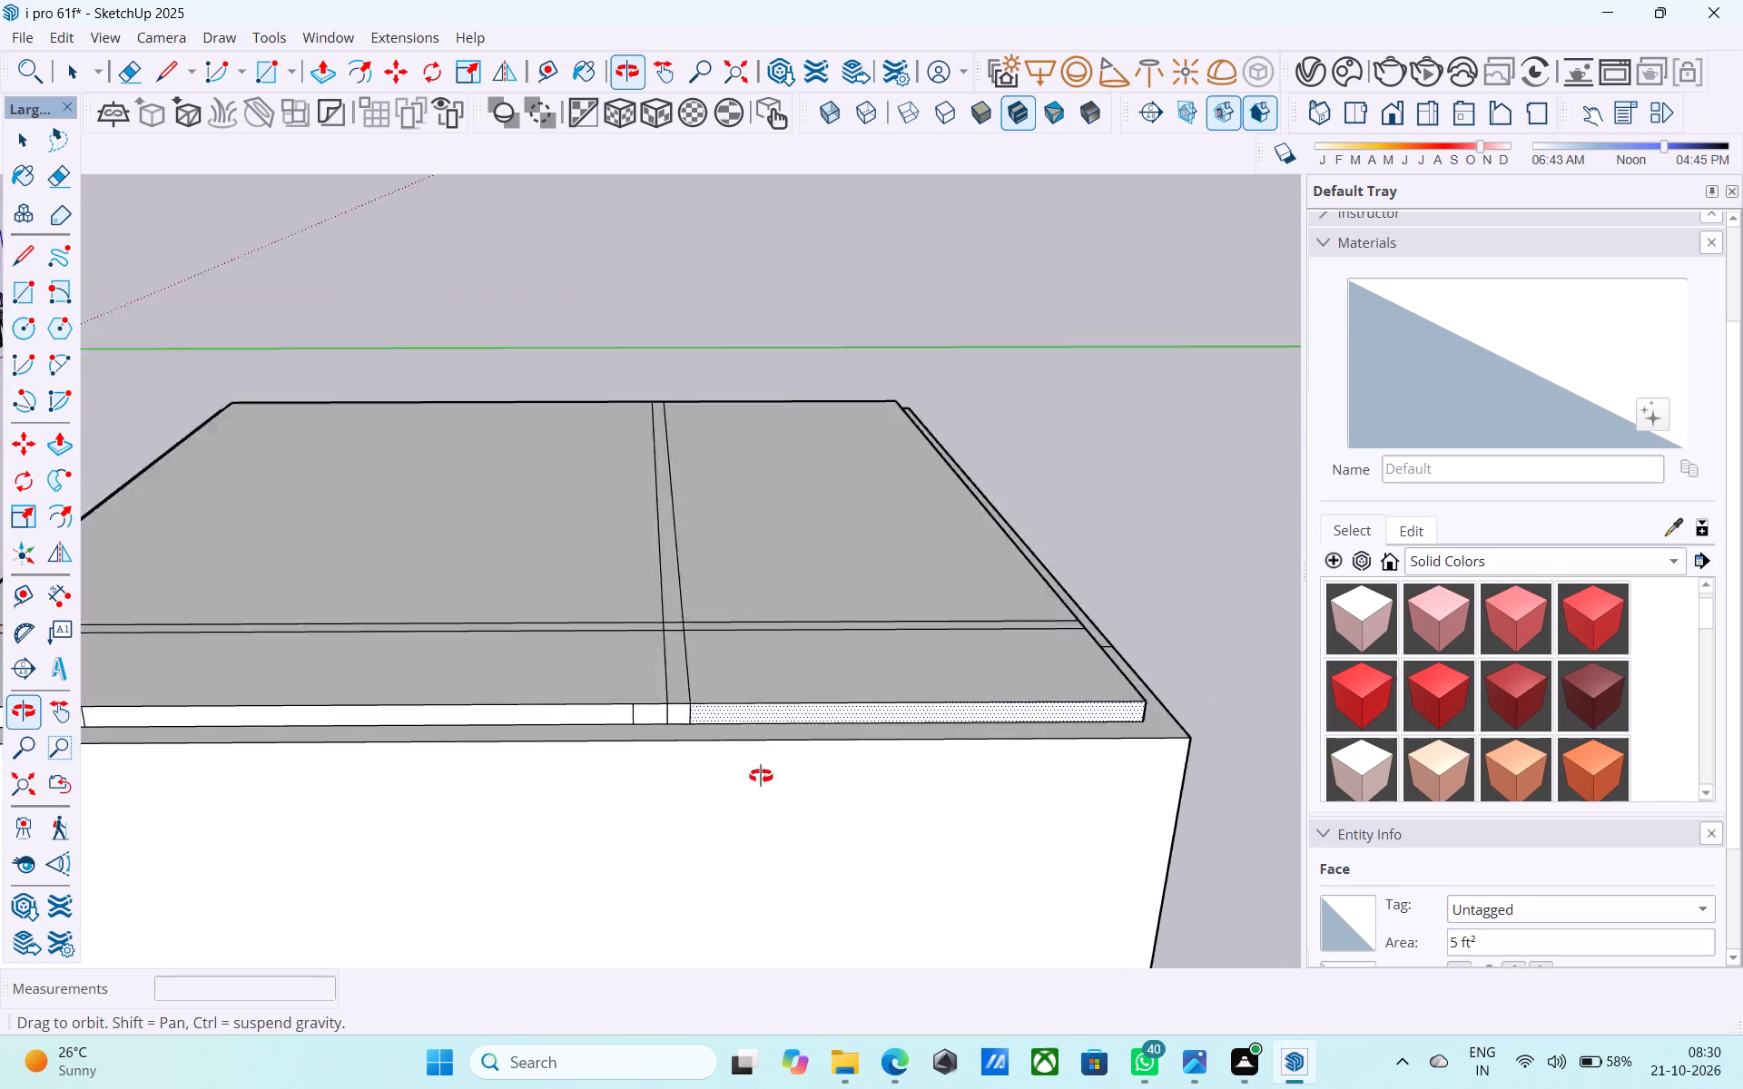
middle_click_drag(761, 776, 759, 803)
scroll(792, 622, "down", 2)
middle_click_drag(792, 622, 812, 737)
middle_click_drag(803, 633, 867, 508)
middle_click_drag(503, 607, 787, 576)
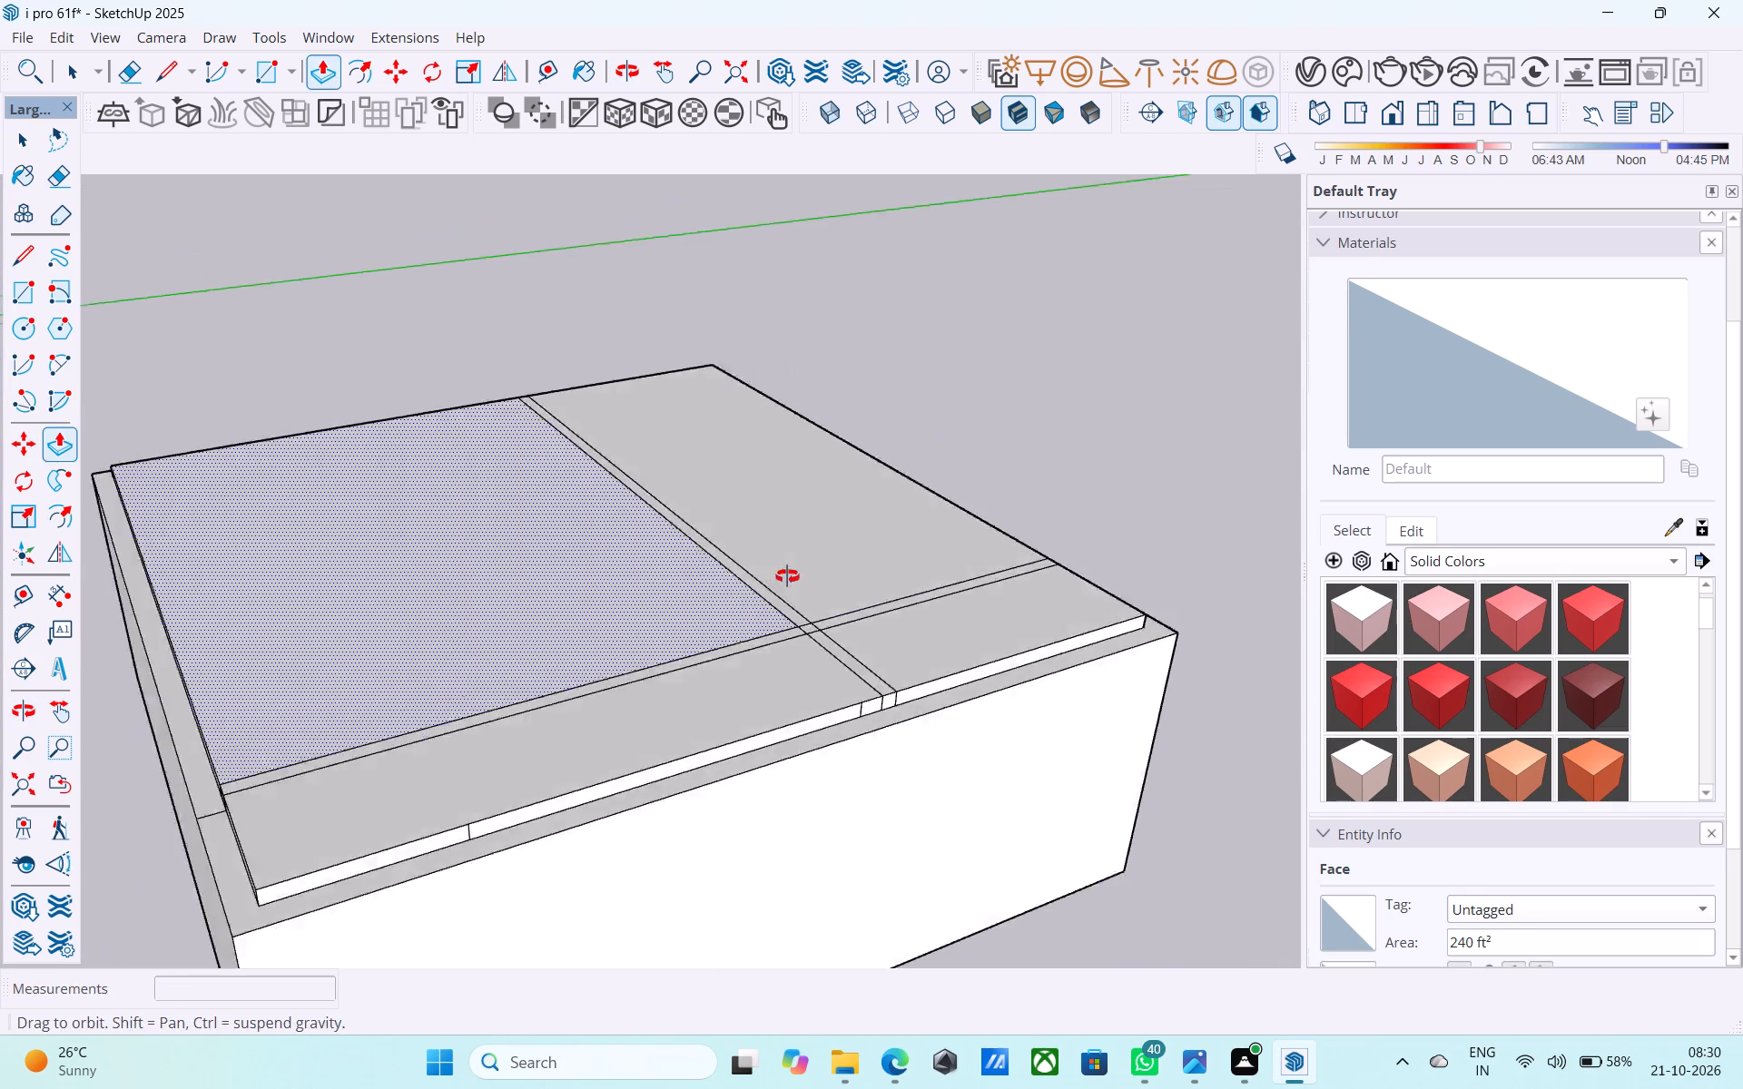
middle_click_drag(787, 576, 791, 576)
Repeat the 6" Push/Pull on the two outer wall faces around the raised top.
scroll(327, 823, "up", 4)
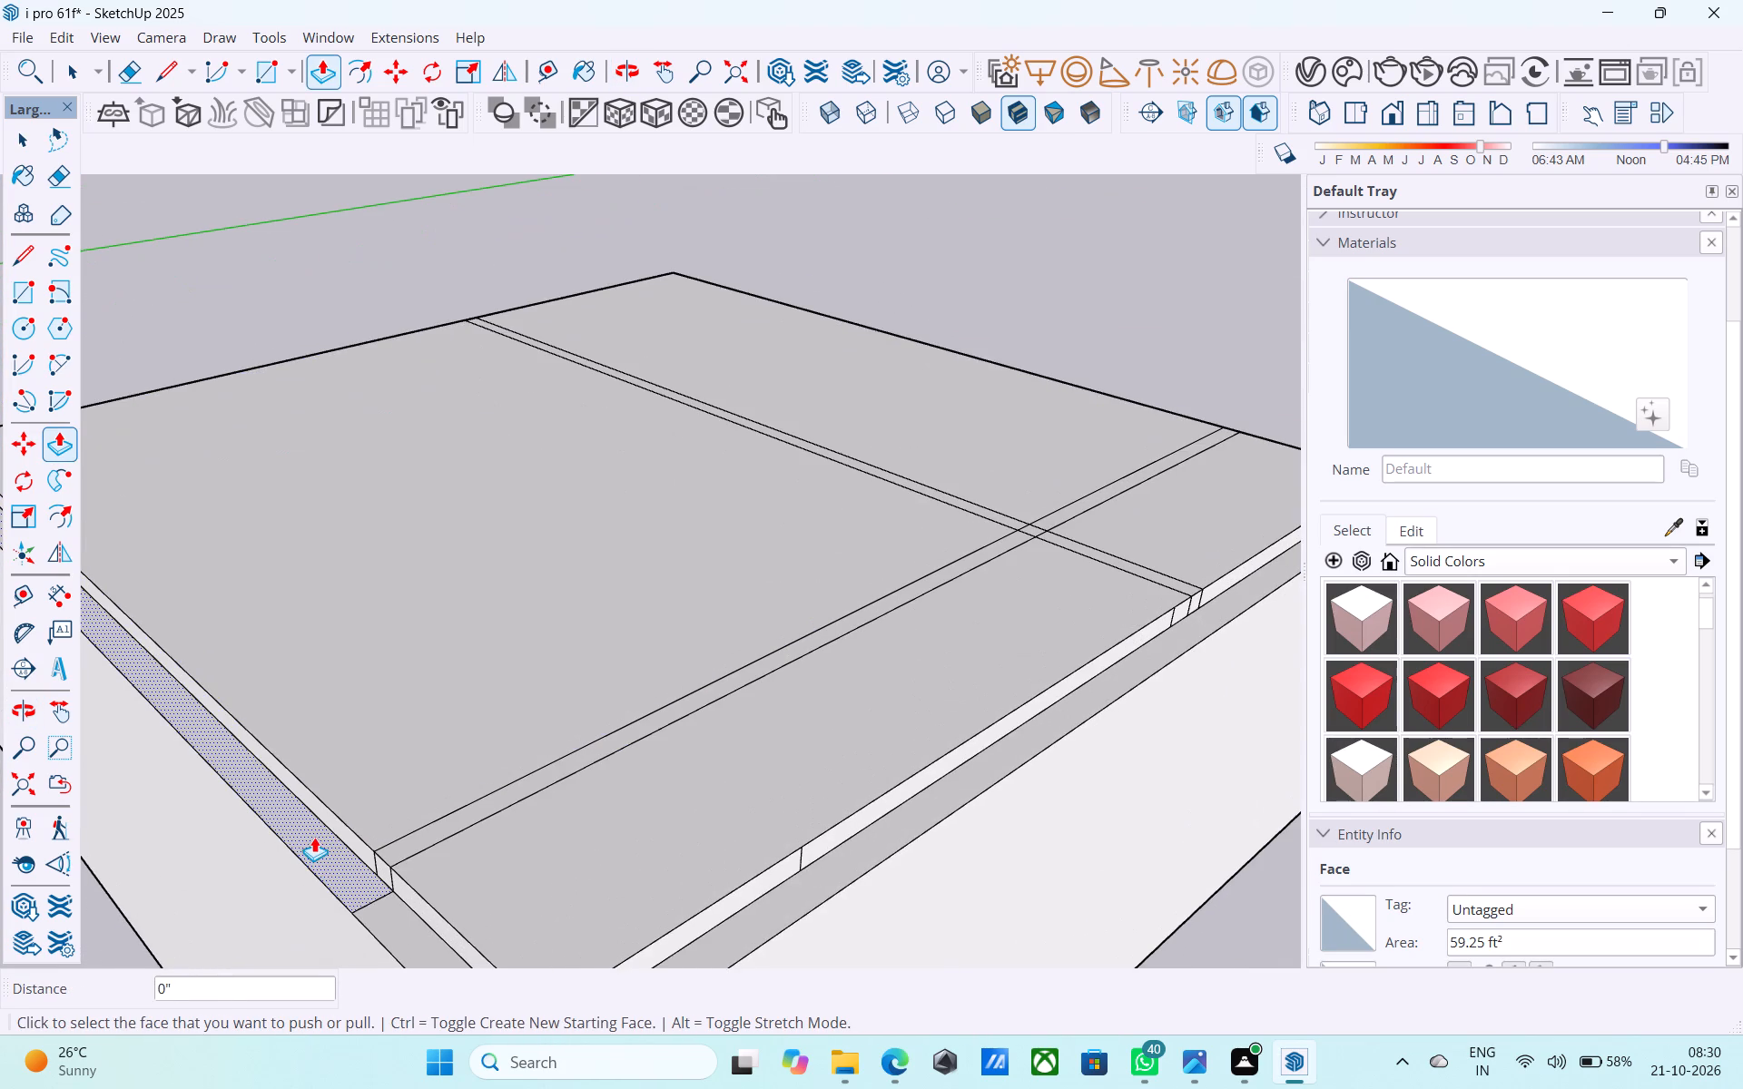
double_click(314, 837)
double_click(389, 920)
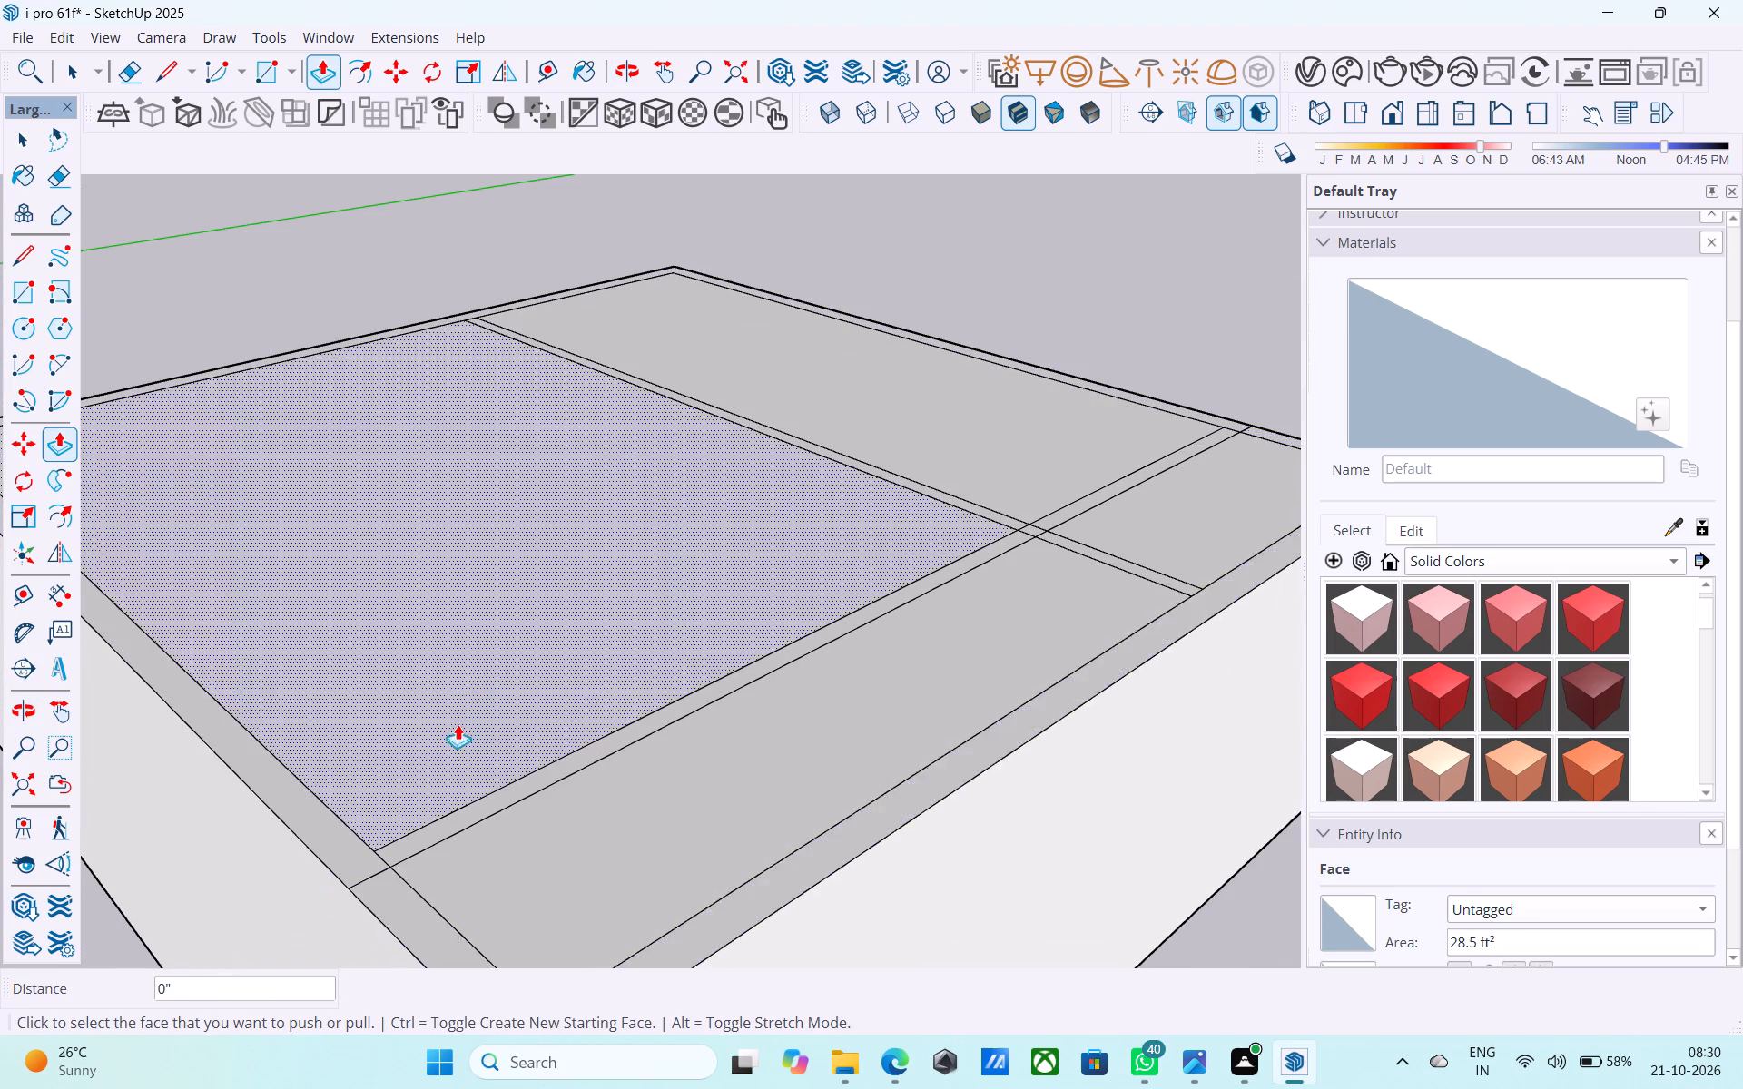
Draw a line across the 9" outer wall, extending the partition edge next to the 40 ft² corner room to the block's outer edge.
scroll(470, 675, "down", 3)
scroll(470, 675, "up", 1)
scroll(470, 675, "down", 5)
middle_click_drag(843, 751, 597, 793)
scroll(686, 476, "down", 2)
middle_click_drag(686, 486, 660, 624)
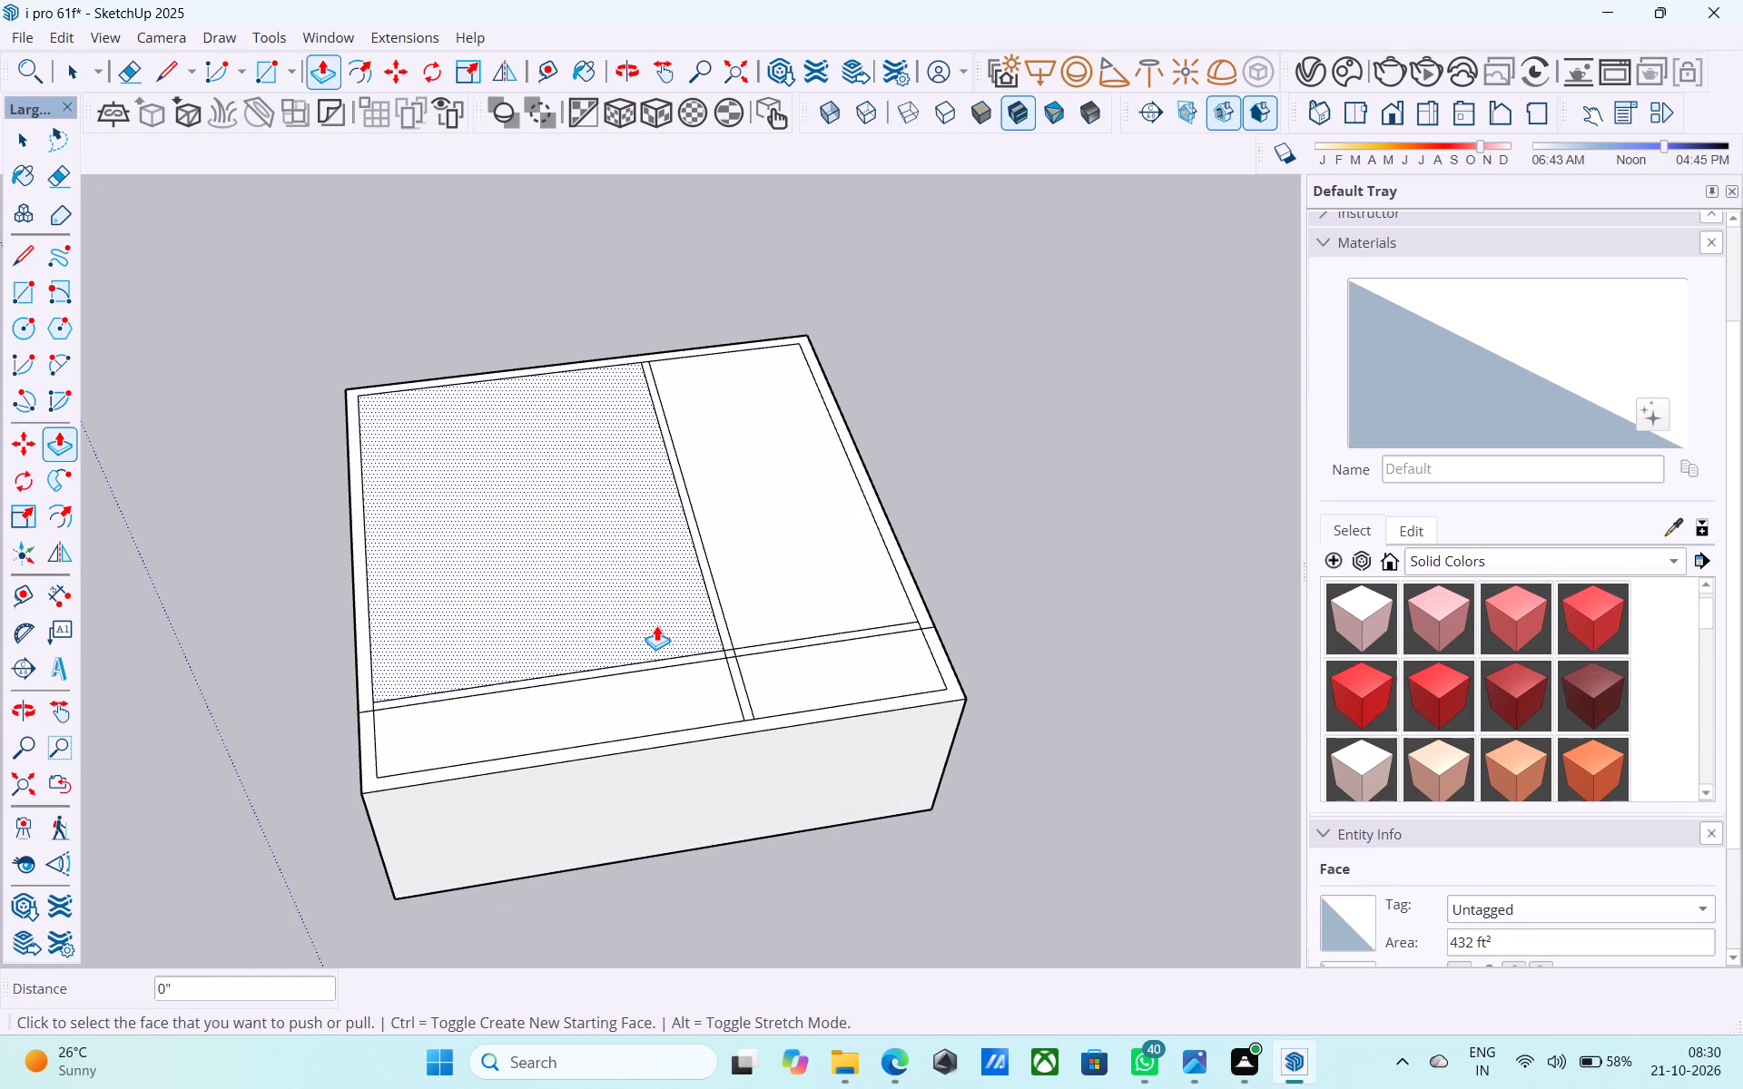
middle_click_drag(771, 551, 741, 587)
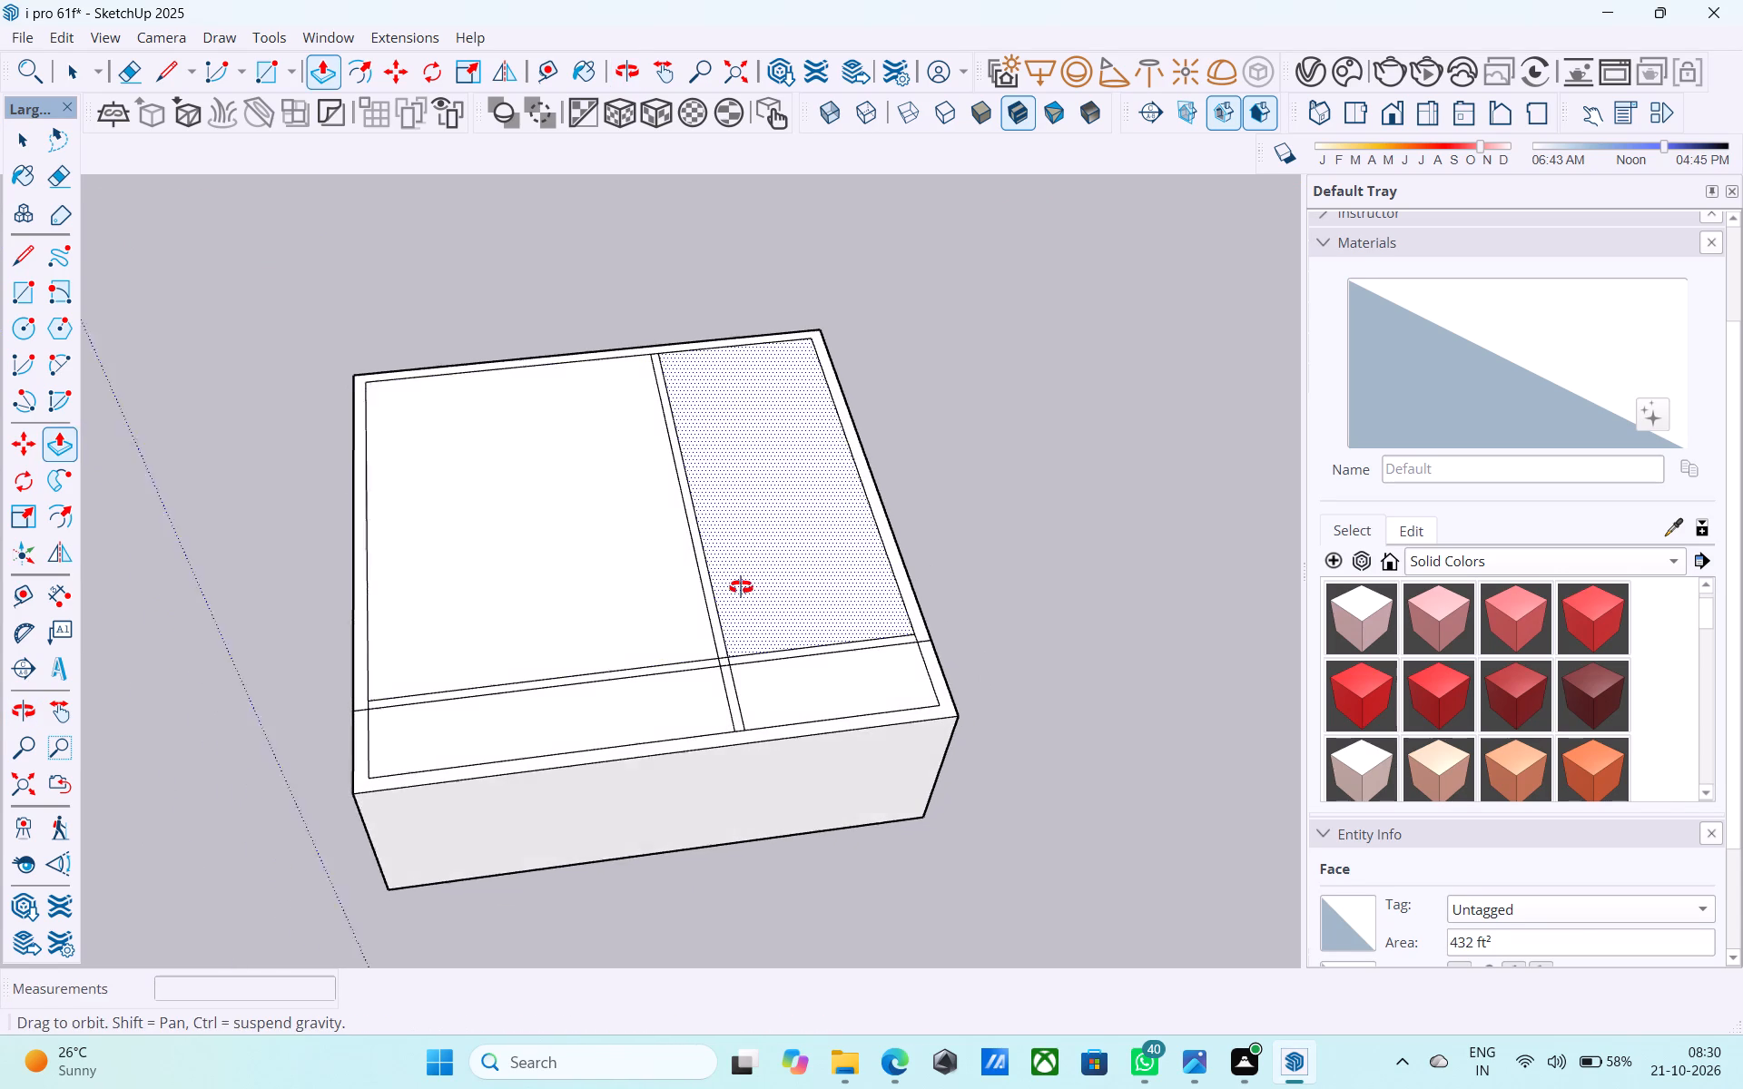
middle_click_drag(741, 587, 740, 594)
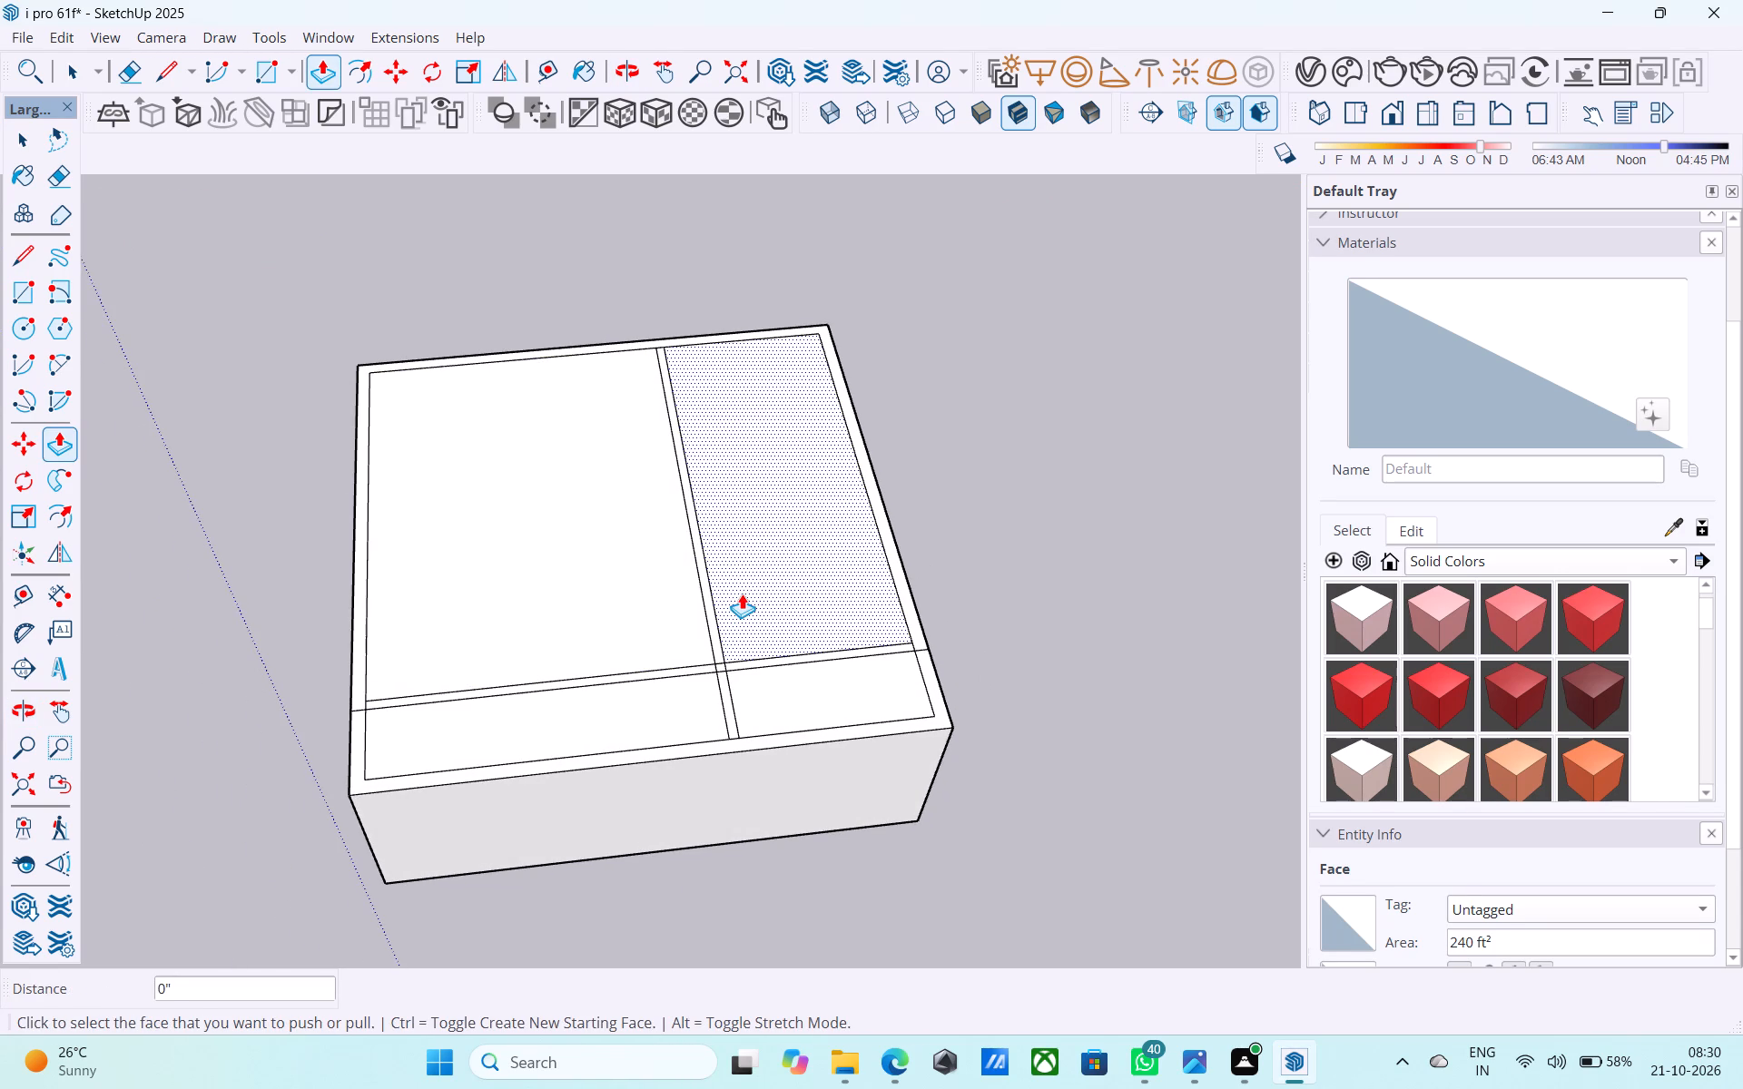
scroll(742, 594, "up", 2)
key("space")
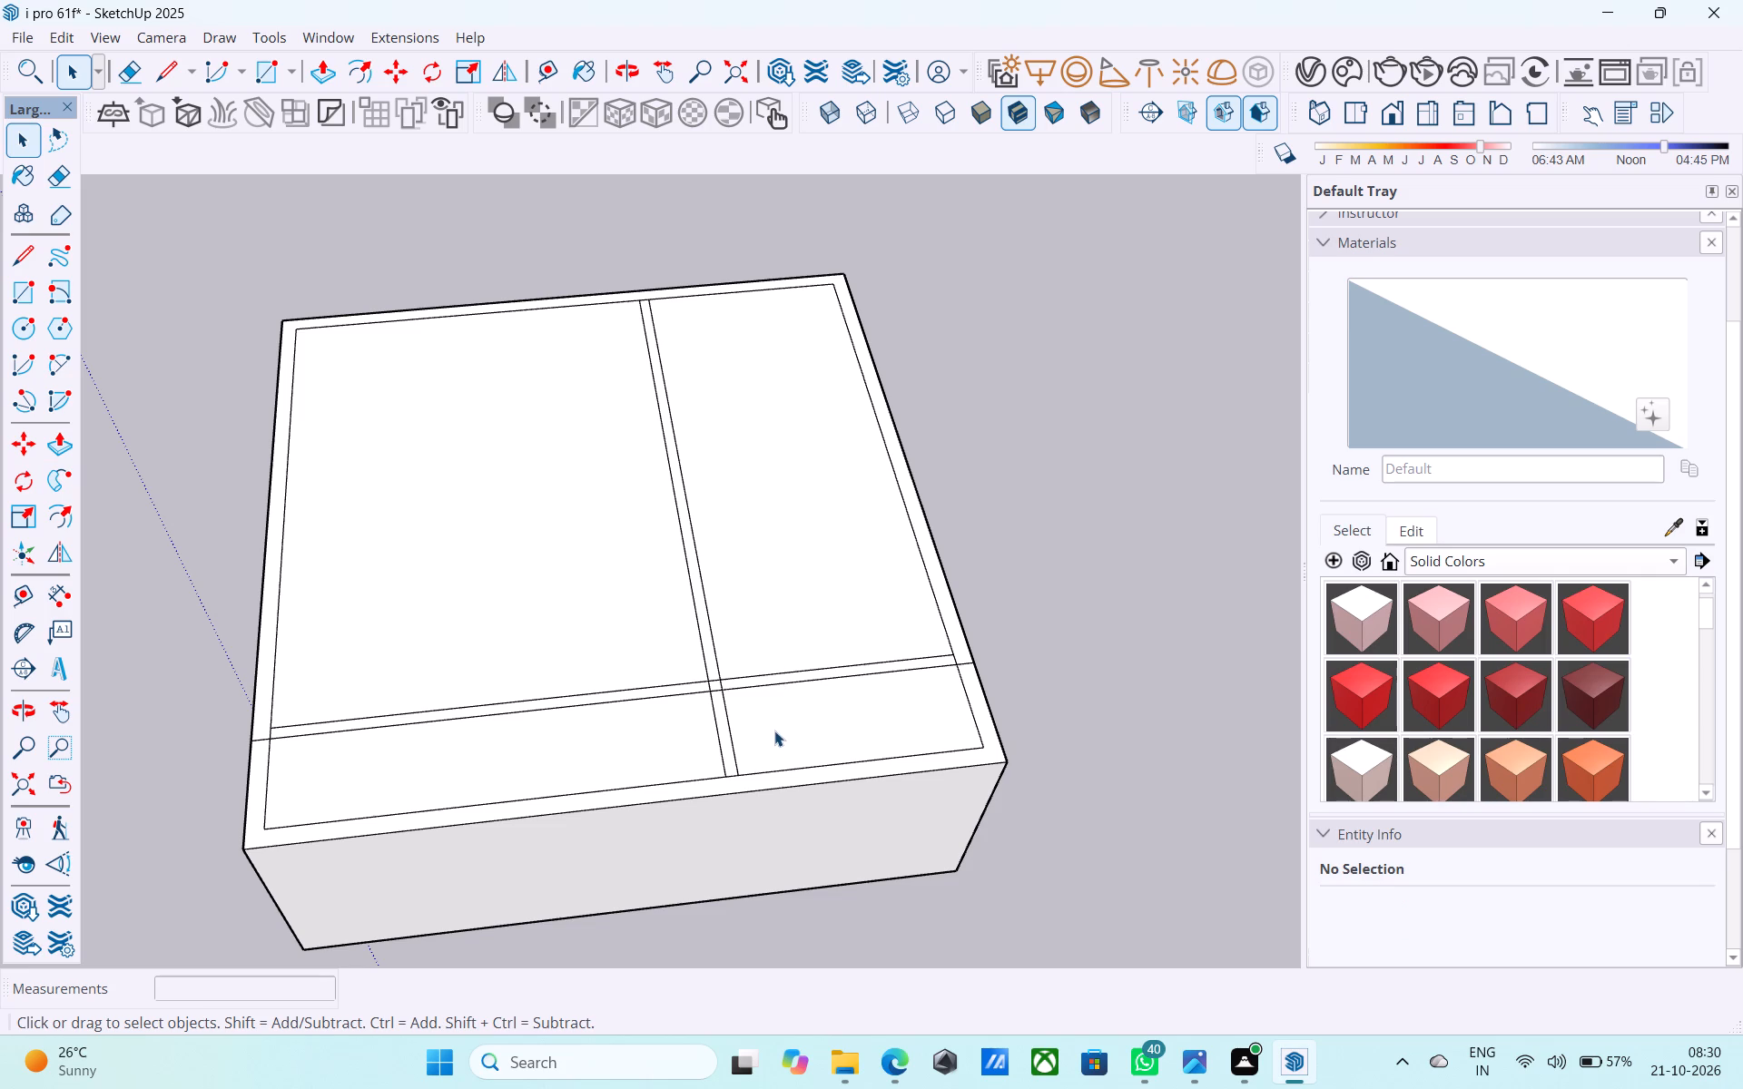
key("l")
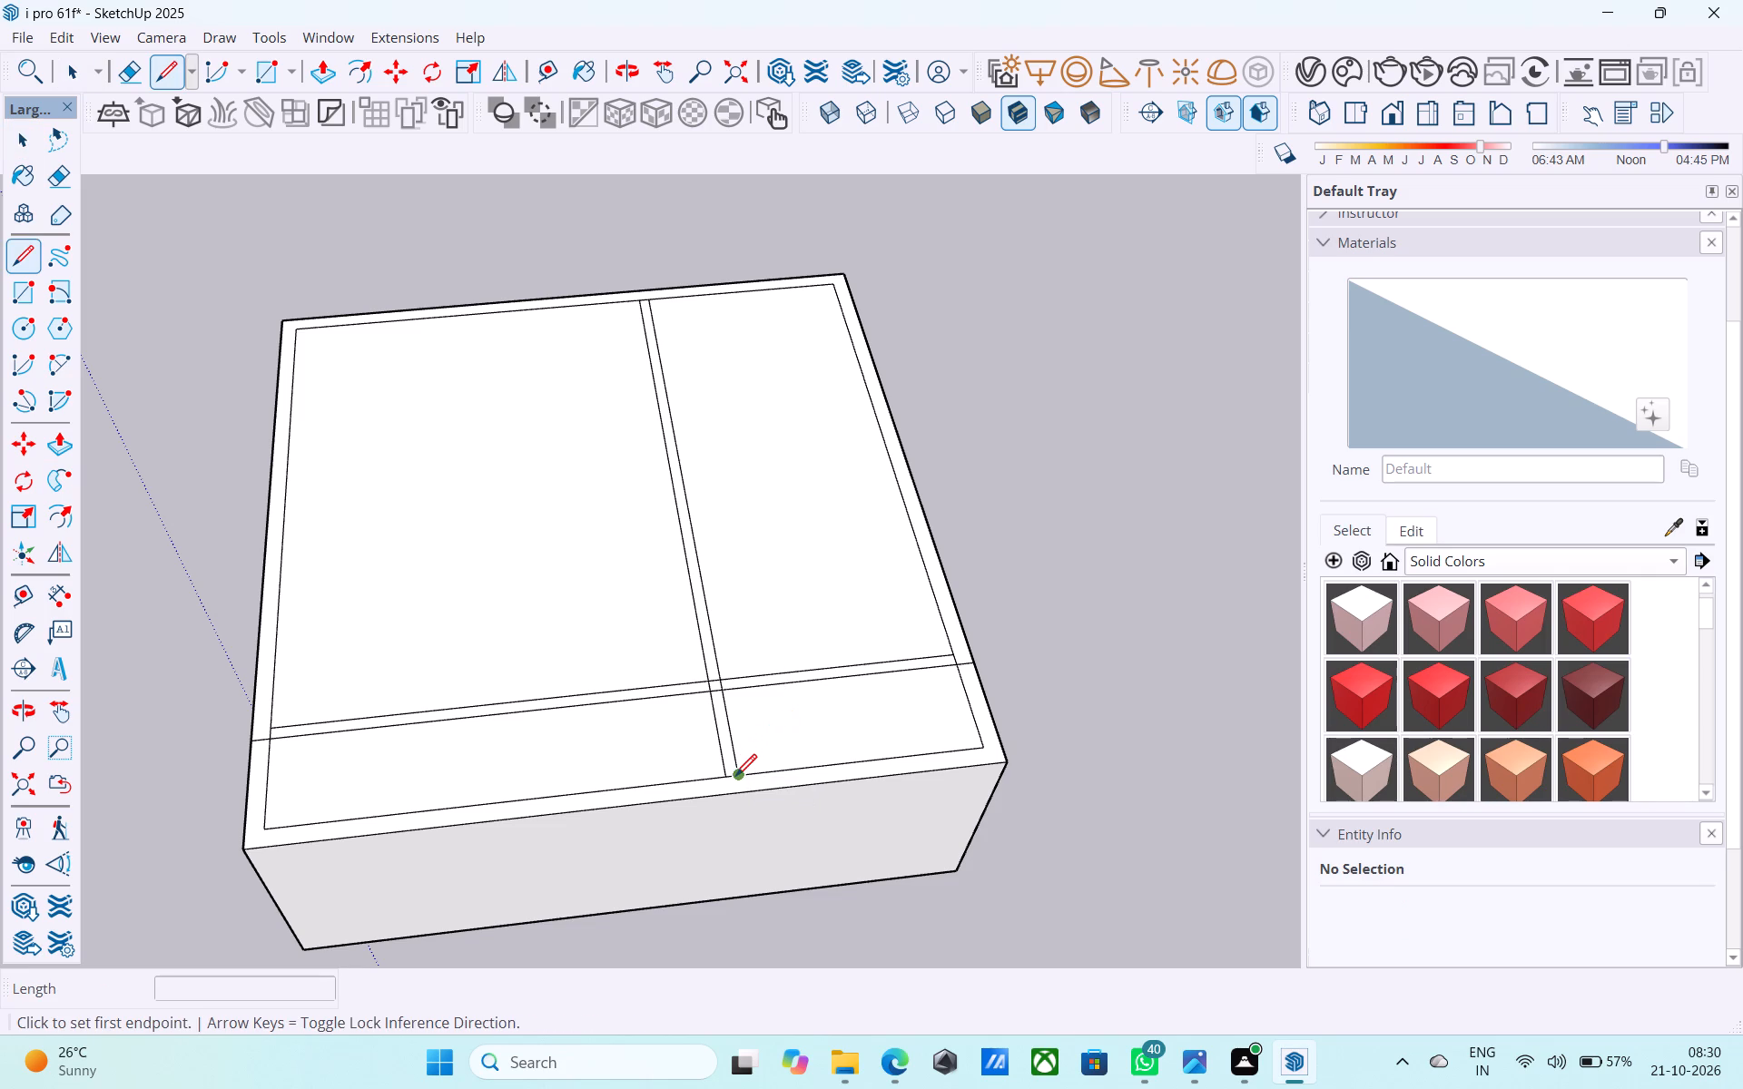
left_click(736, 778)
left_click(743, 795)
key("space")
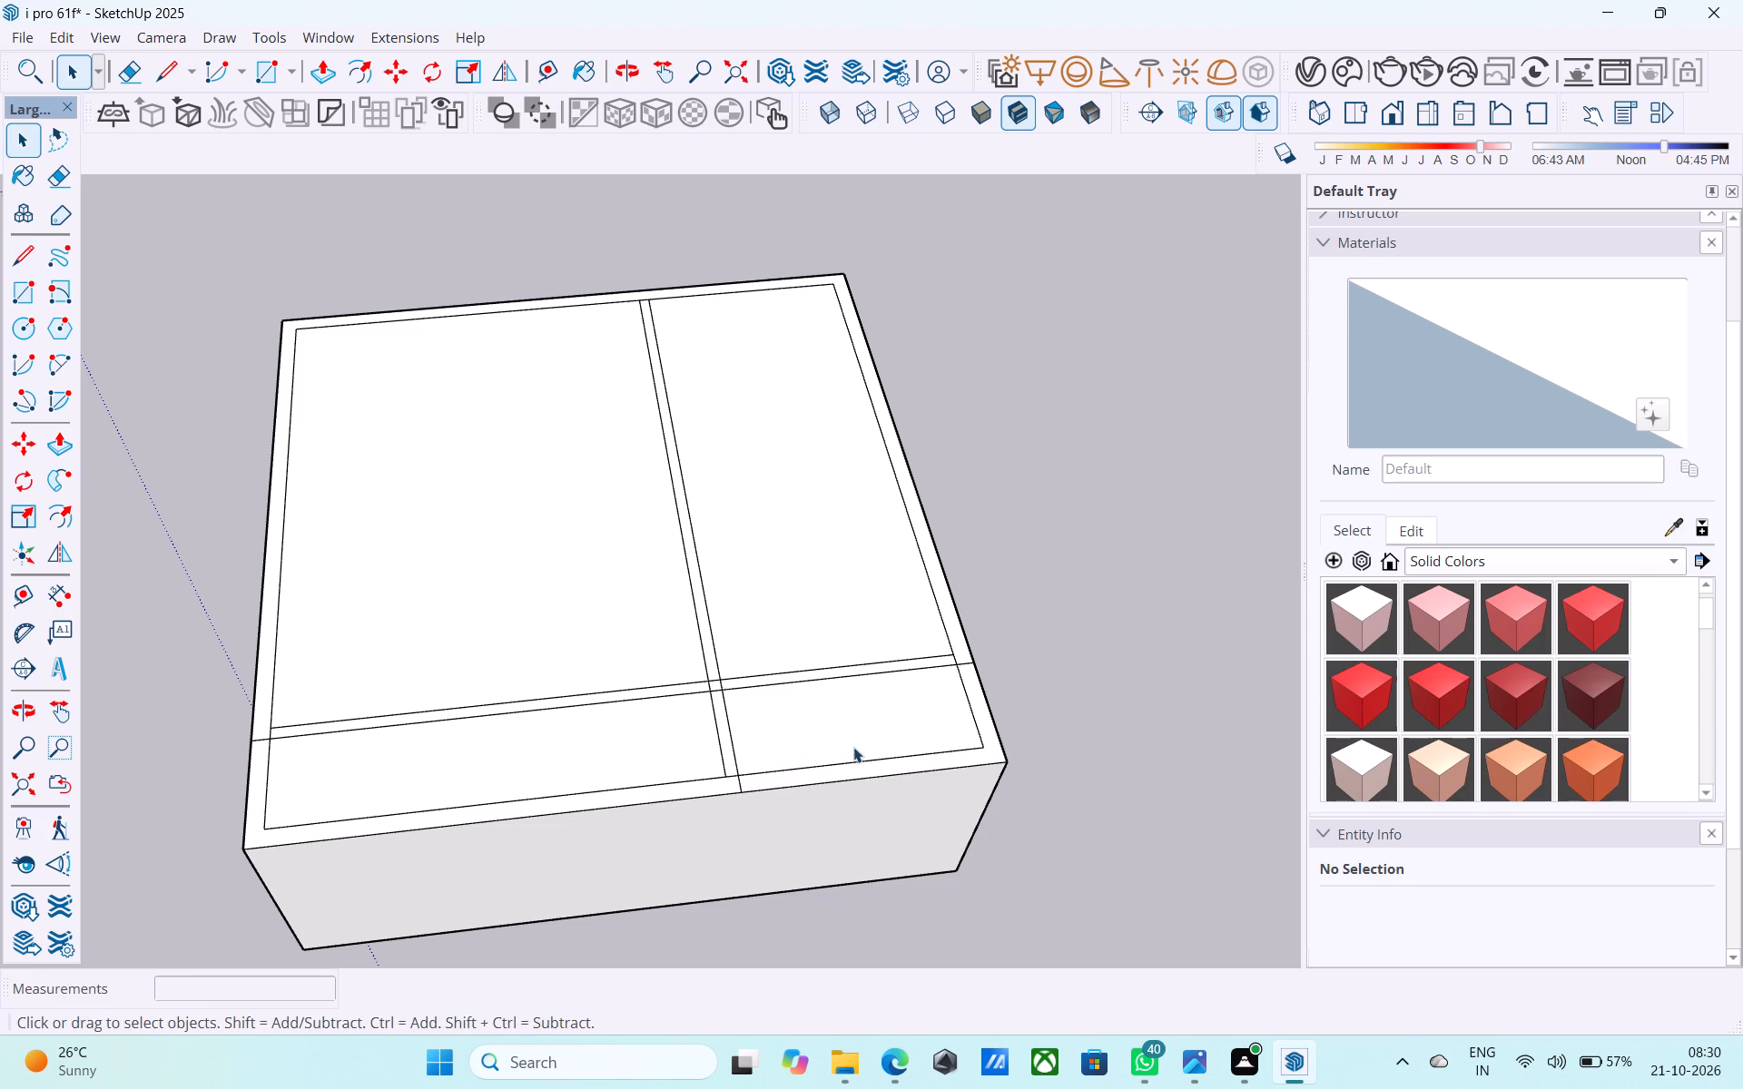
Push/Pull the L-shaped outer wall face around the 40 ft² corner room up 10'.
left_click(937, 728)
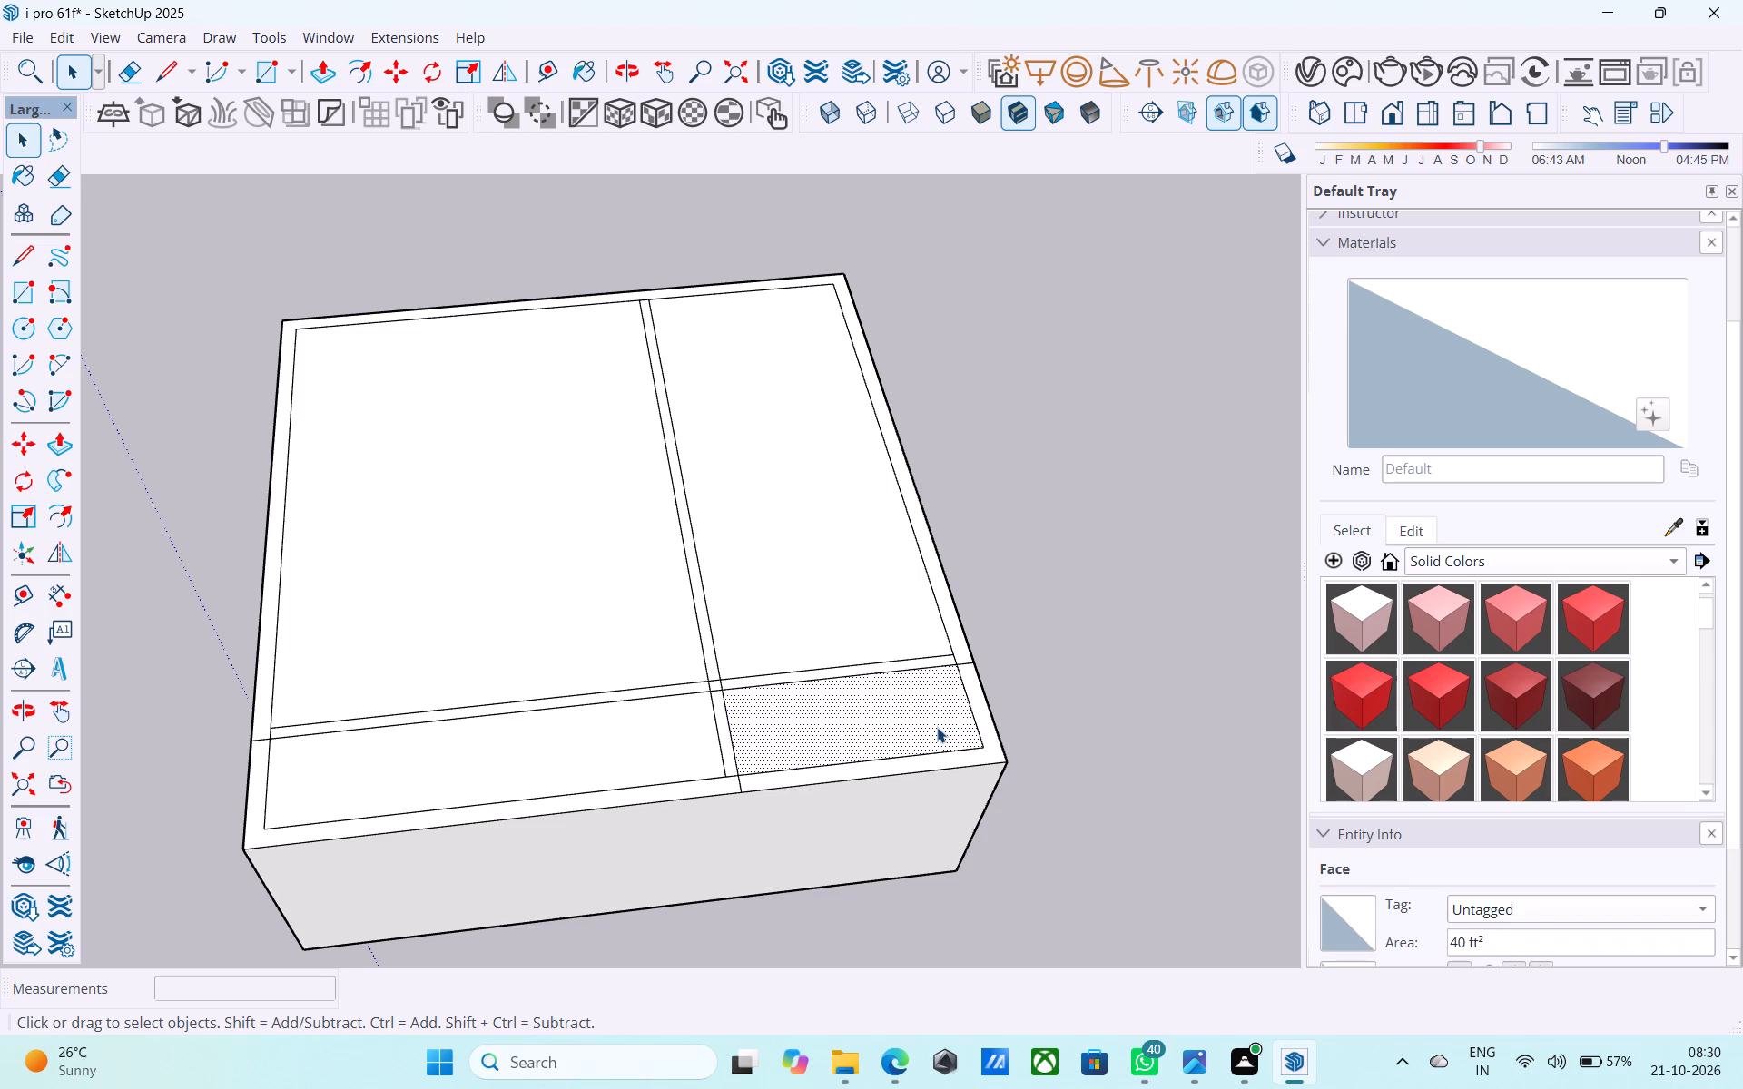
scroll(937, 727, "up", 1)
left_click(990, 713)
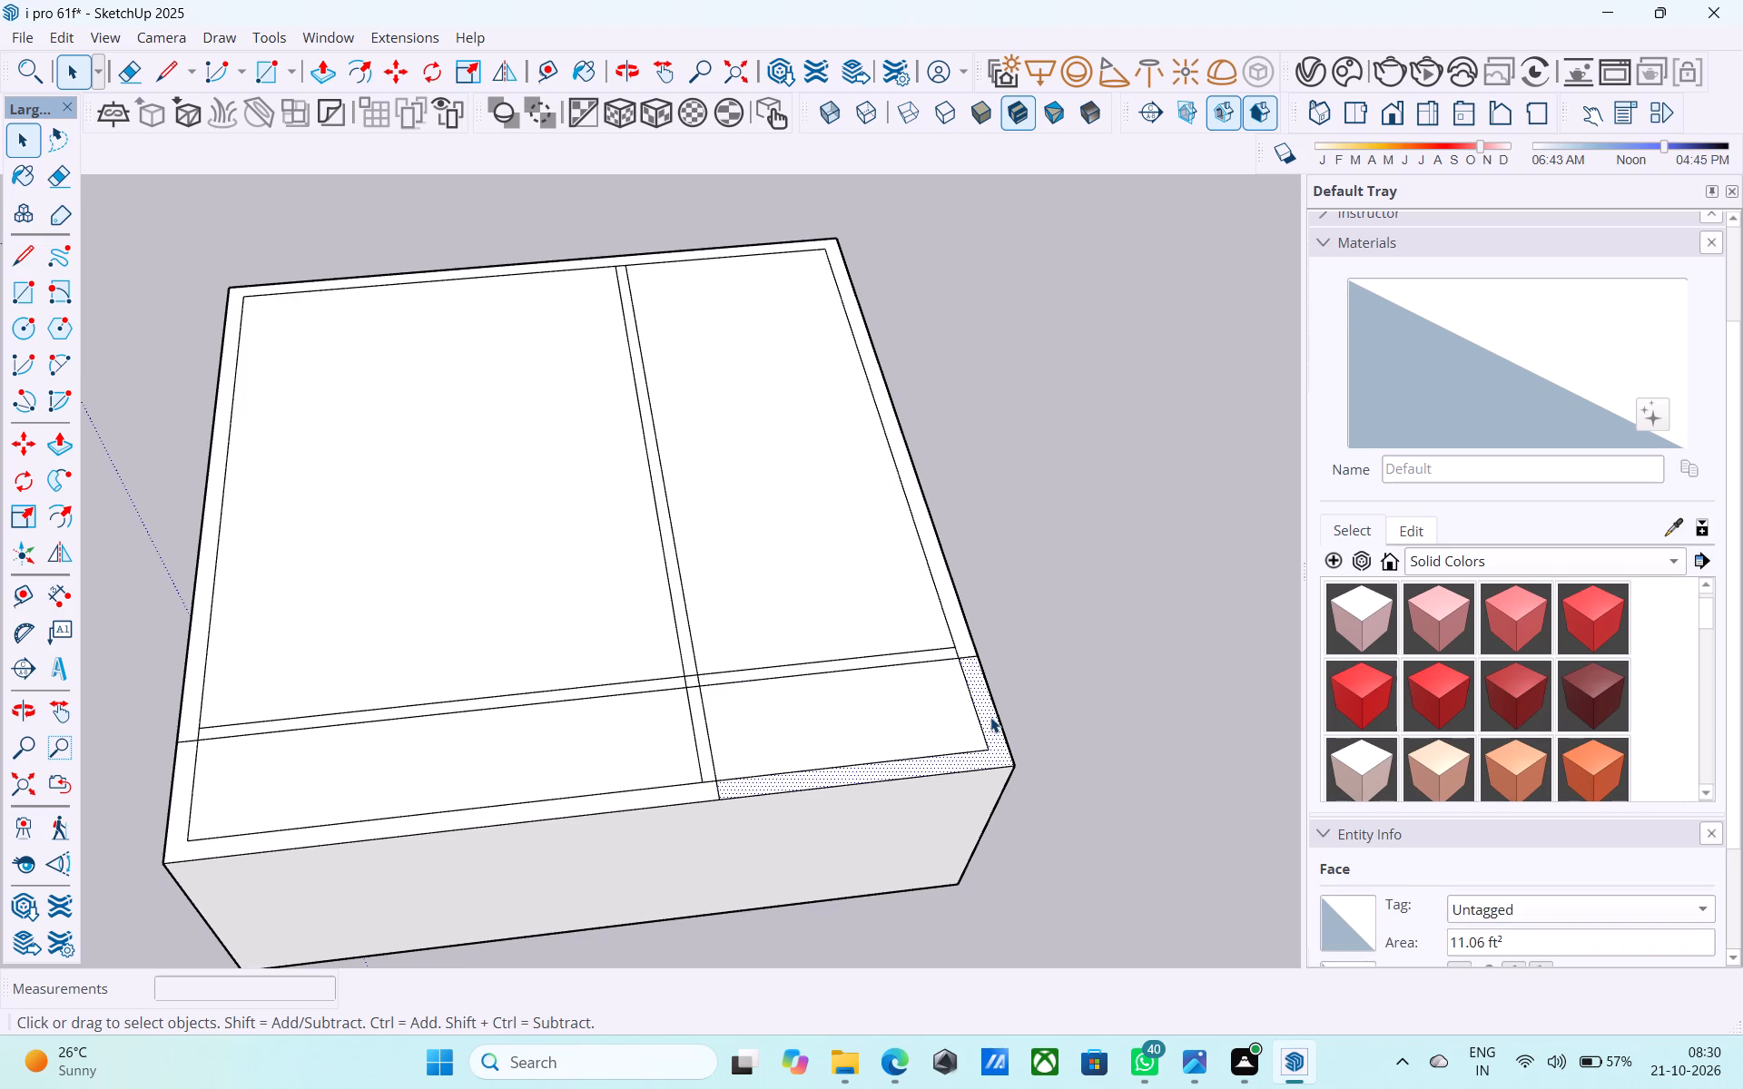
key("p")
left_click(987, 703)
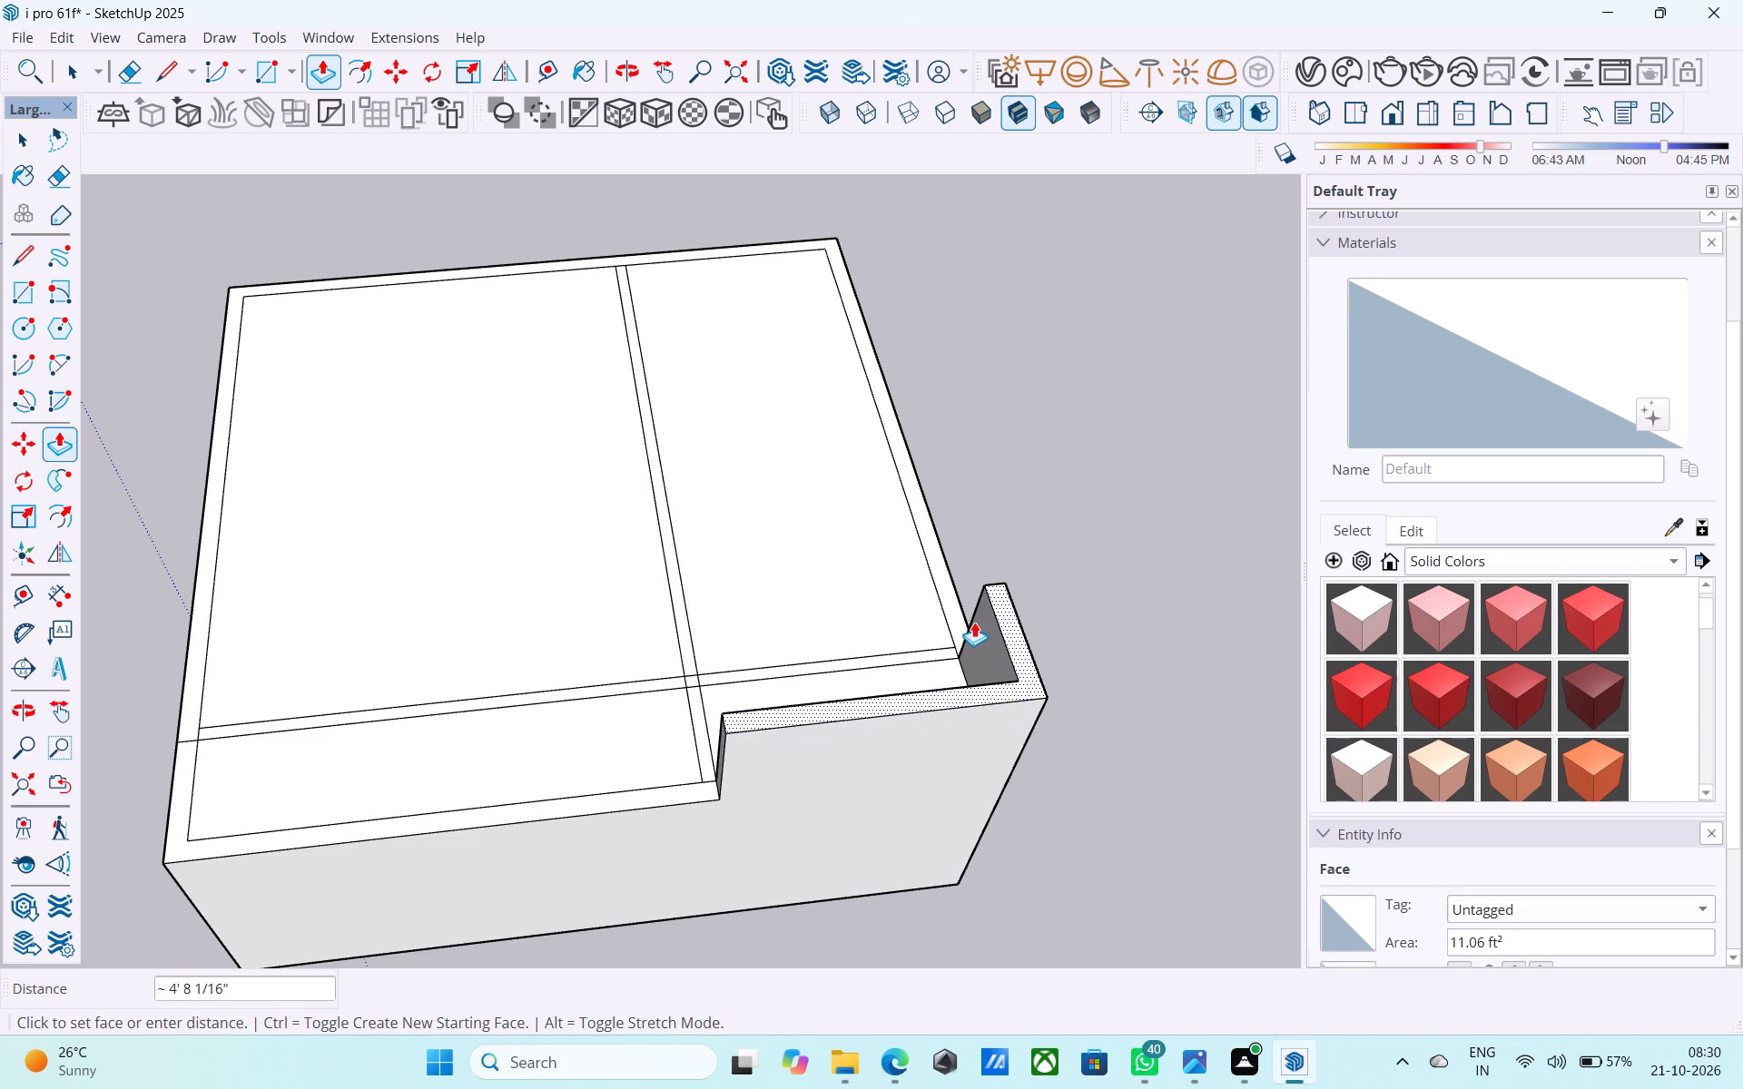
type("10'")
key("Return")
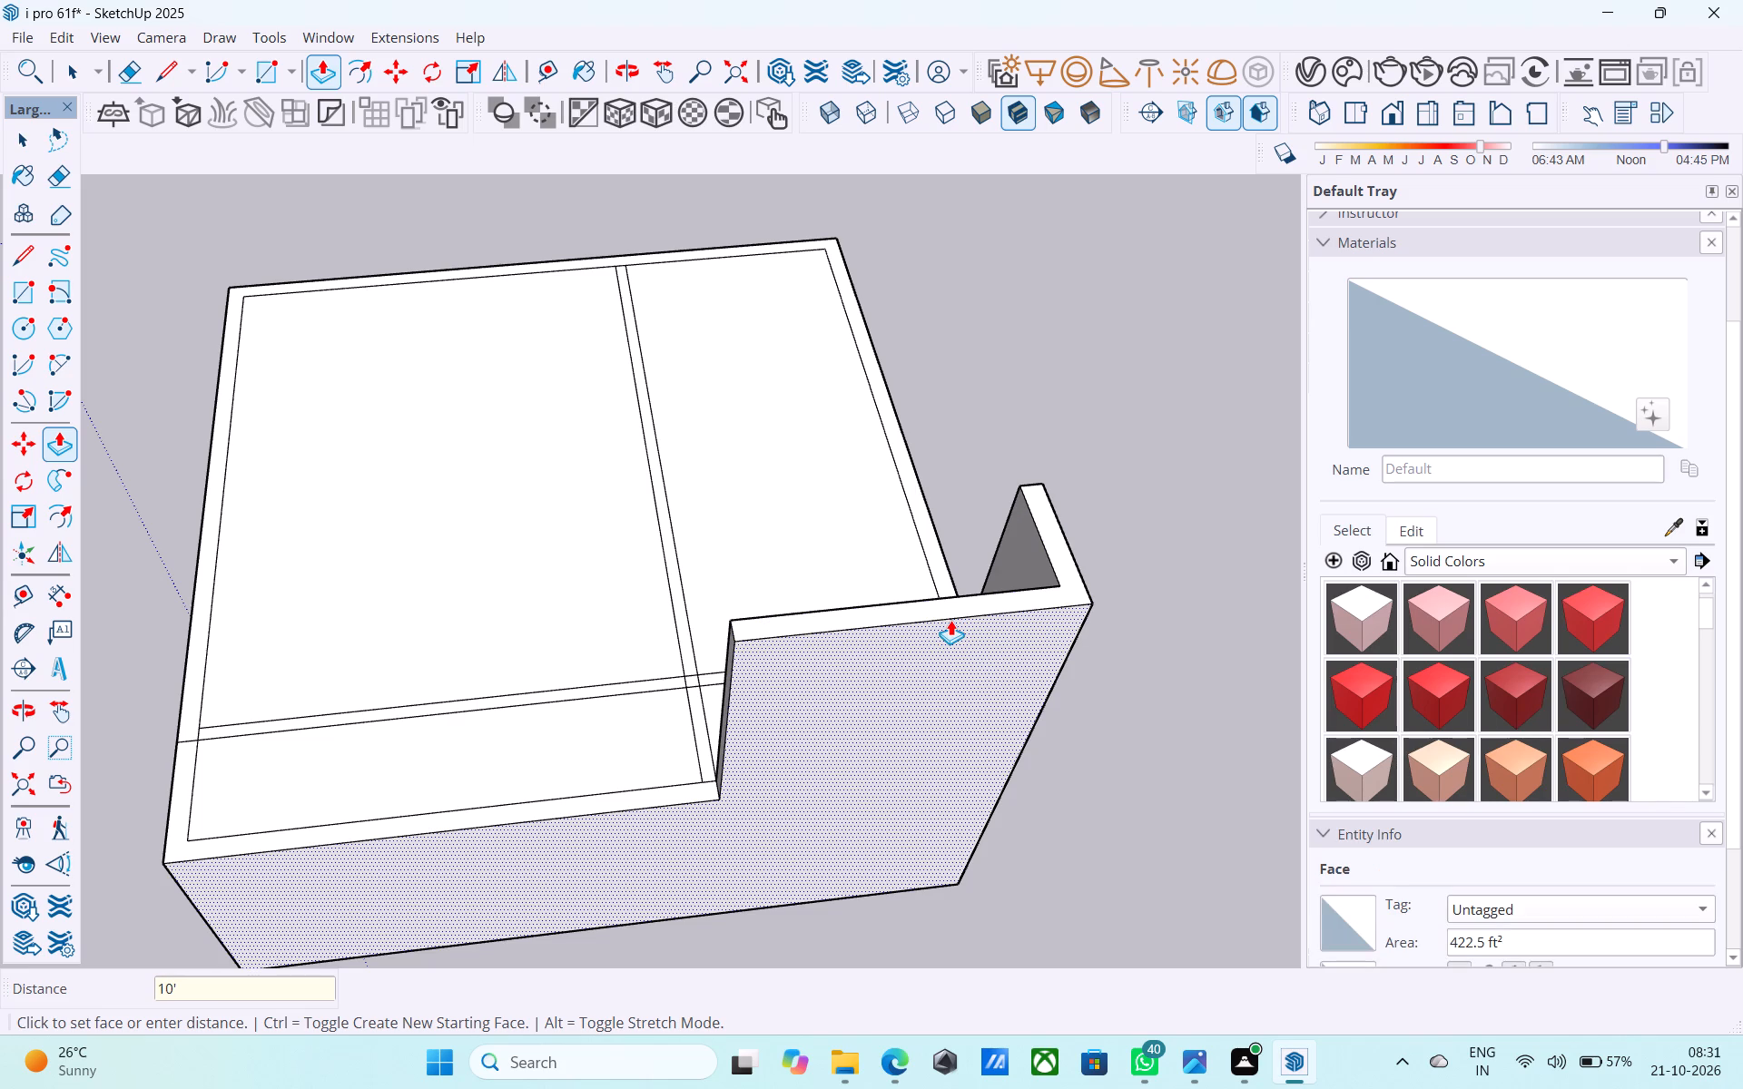
Examine the raised corner wall and the remaining partition layout from the opposite side.
scroll(950, 620, "up", 2)
scroll(912, 564, "down", 3)
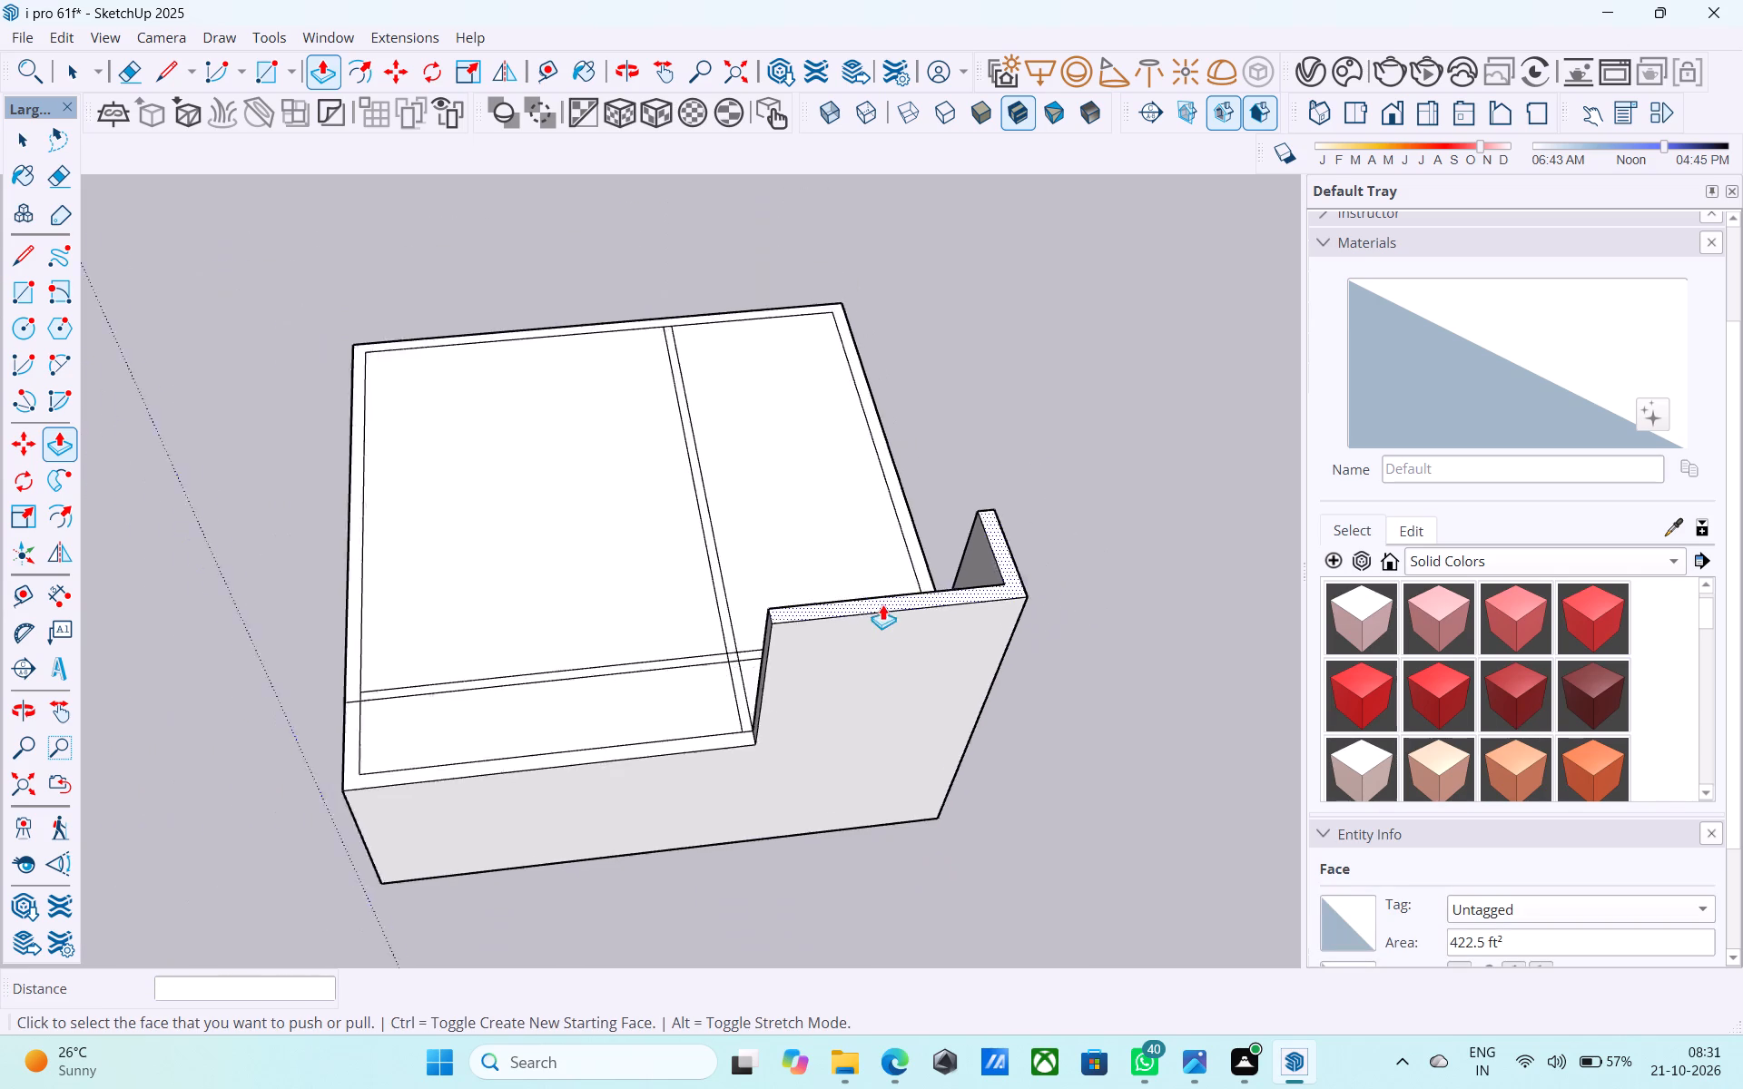
scroll(882, 604, "down", 6)
scroll(871, 617, "up", 1)
scroll(870, 619, "down", 2)
middle_click_drag(730, 658, 1119, 656)
middle_click_drag(563, 646, 852, 626)
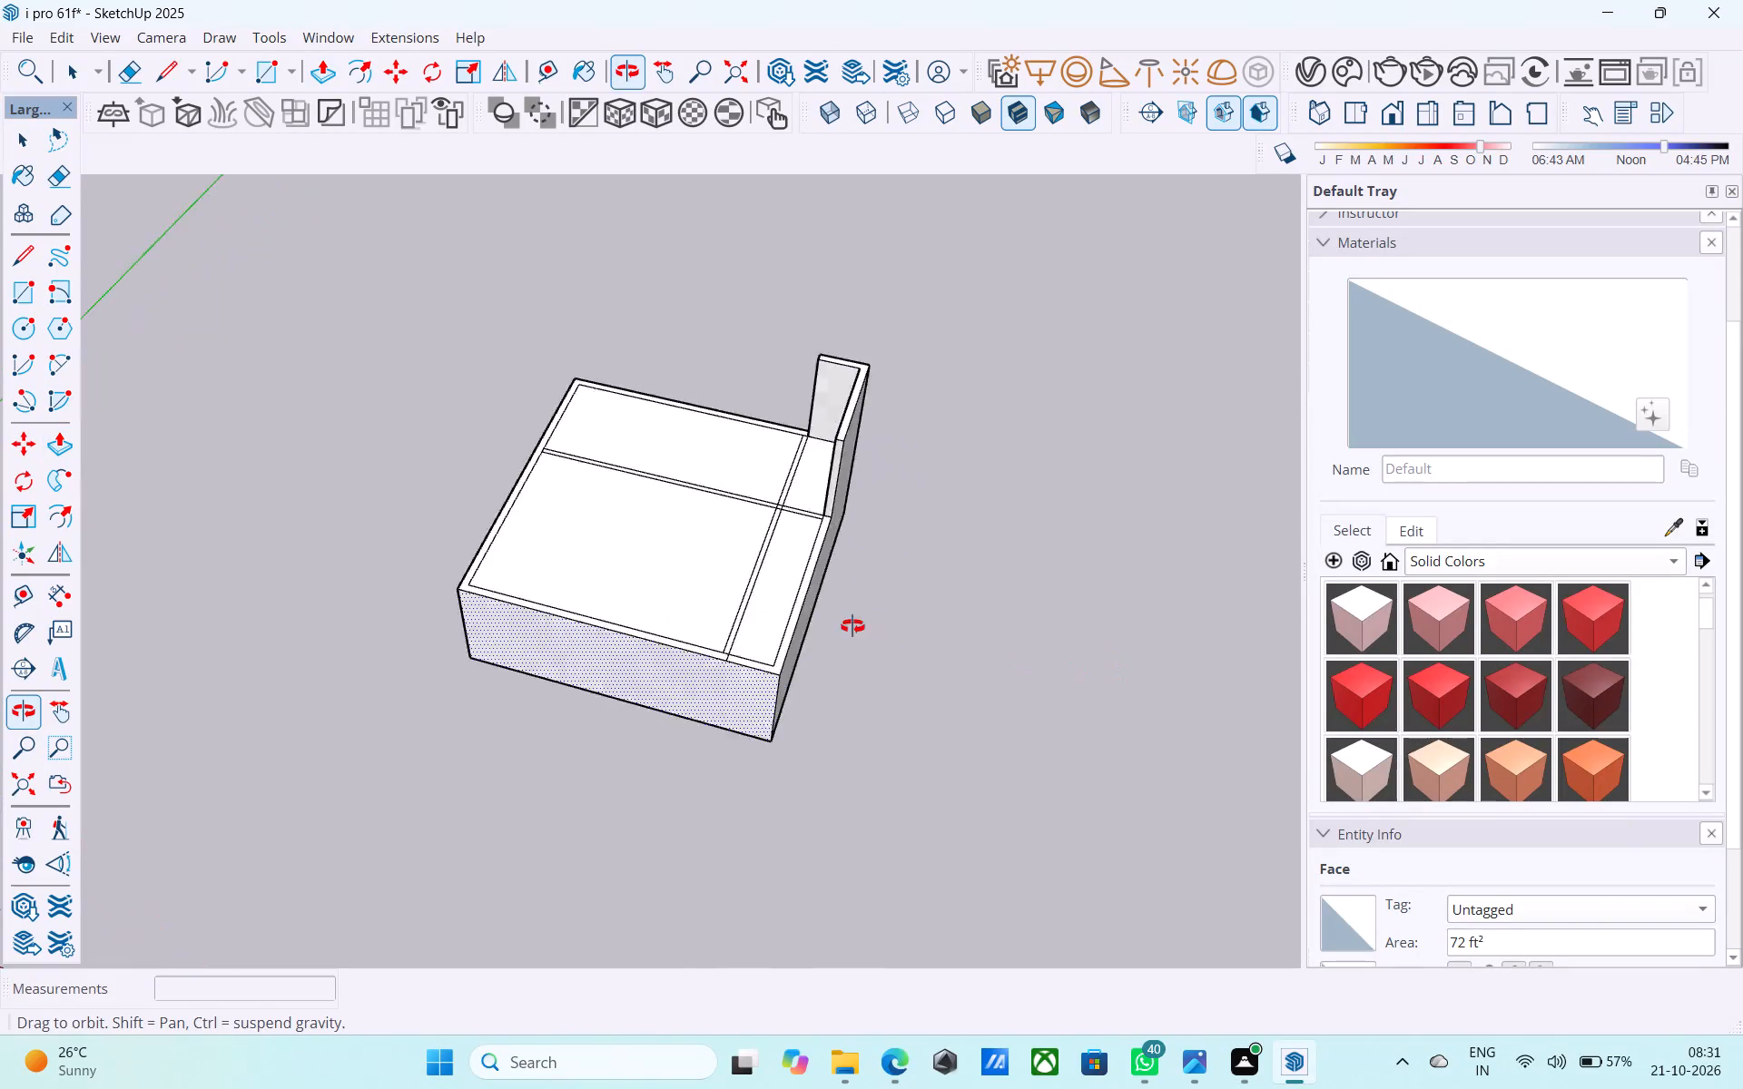
middle_click_drag(852, 626, 886, 623)
scroll(886, 627, "down", 1)
scroll(719, 407, "up", 6)
scroll(1017, 546, "down", 2)
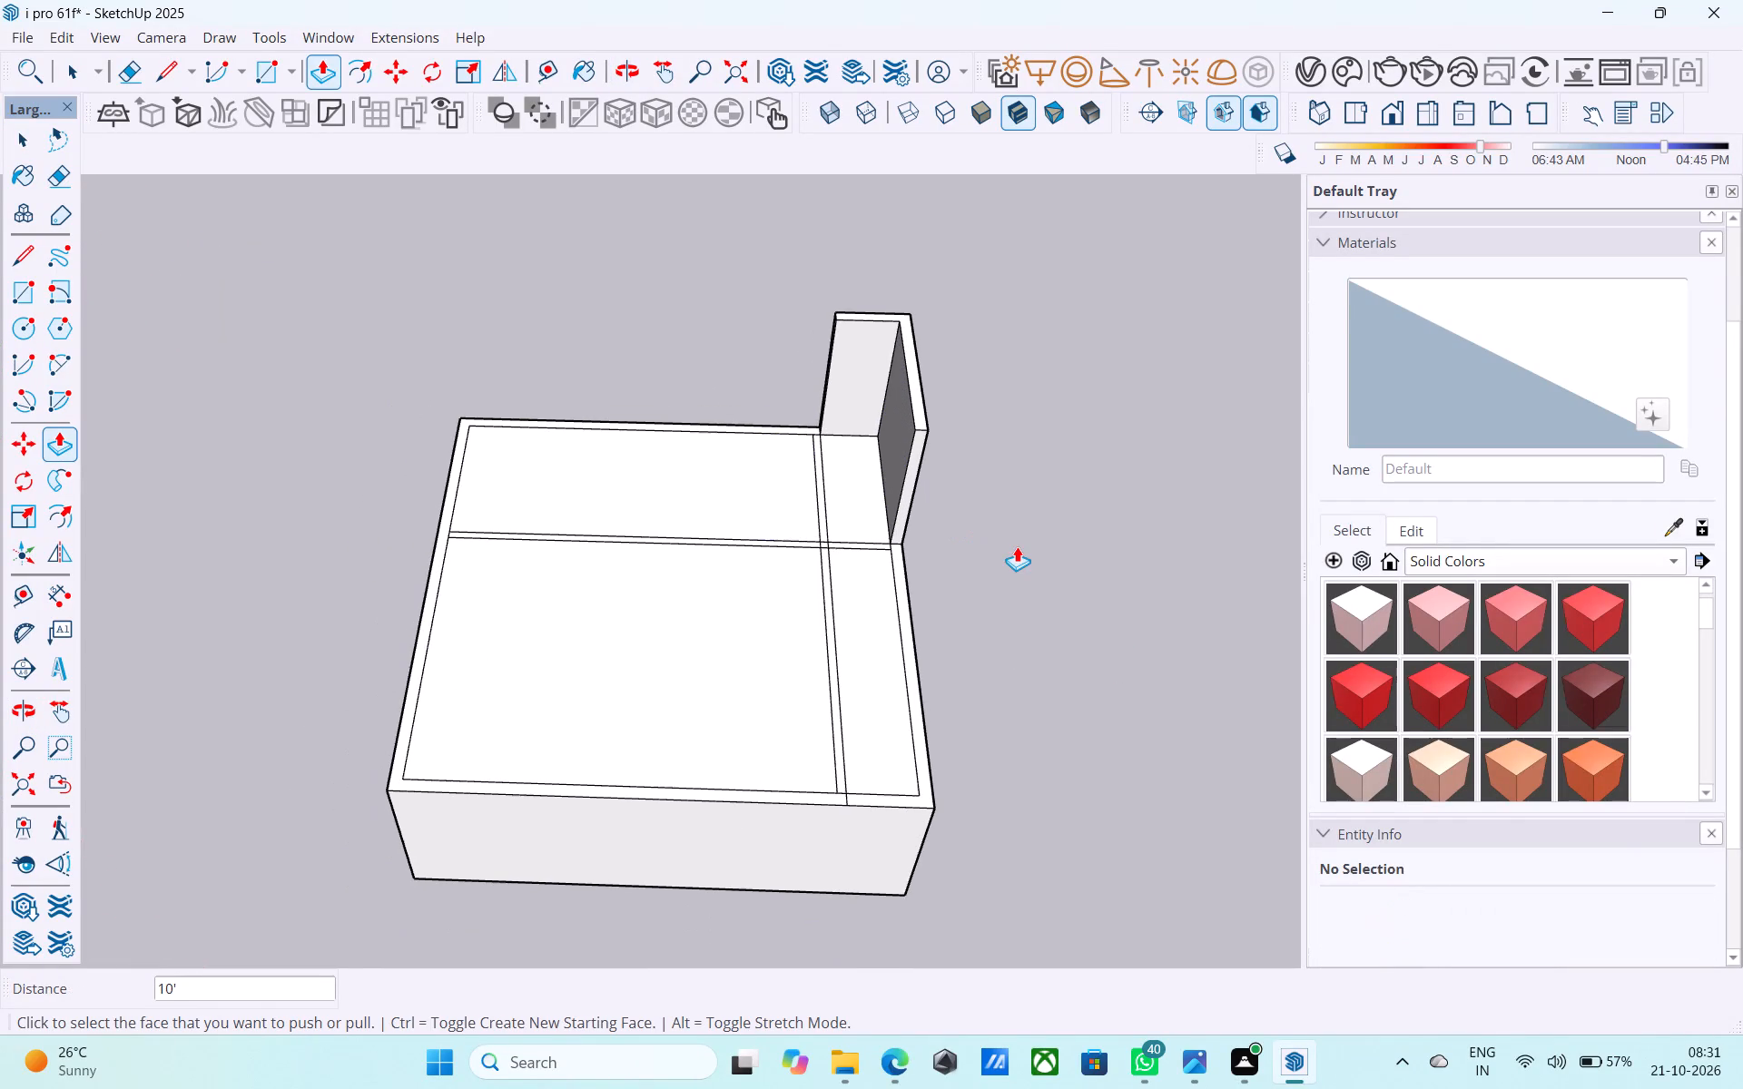
scroll(912, 556, "up", 2)
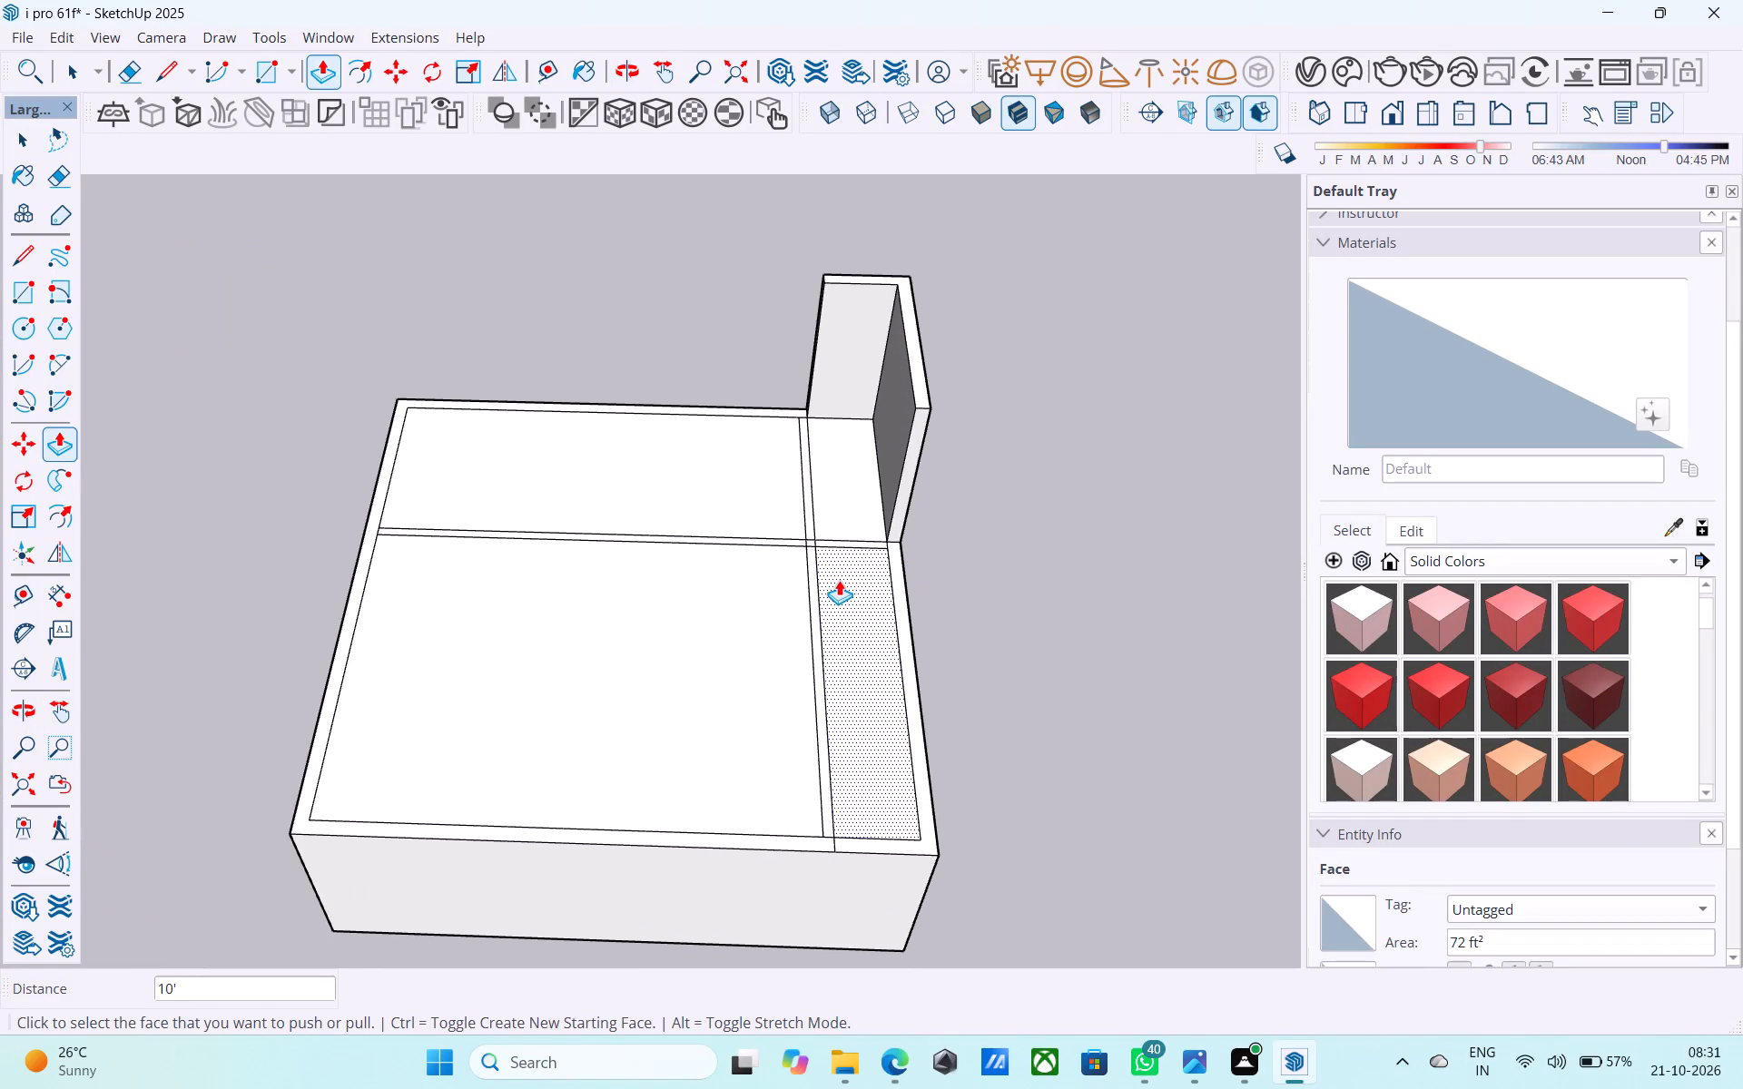
Erase both partition lines between the largest room and the 4' wide strip, including their leftover stubs at the crossing and outer wall.
middle_click_drag(244, 693, 405, 692)
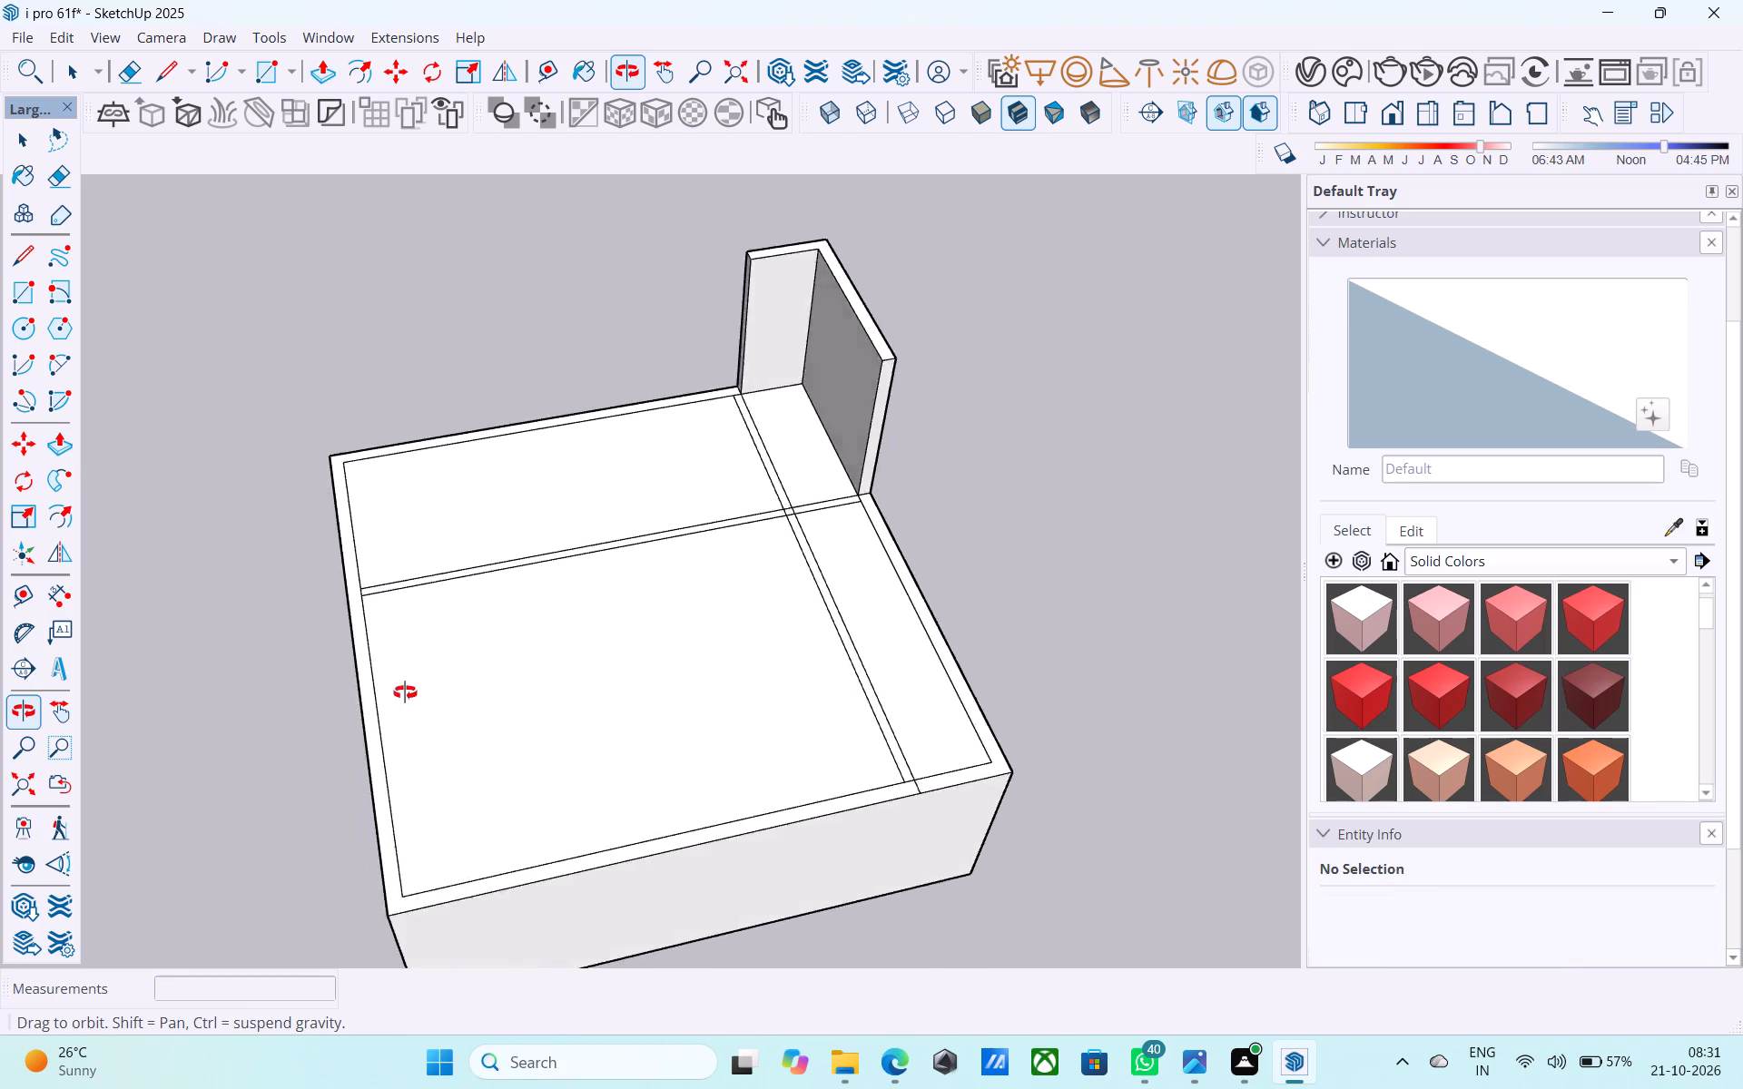
middle_click_drag(405, 692, 569, 737)
scroll(942, 693, "up", 1)
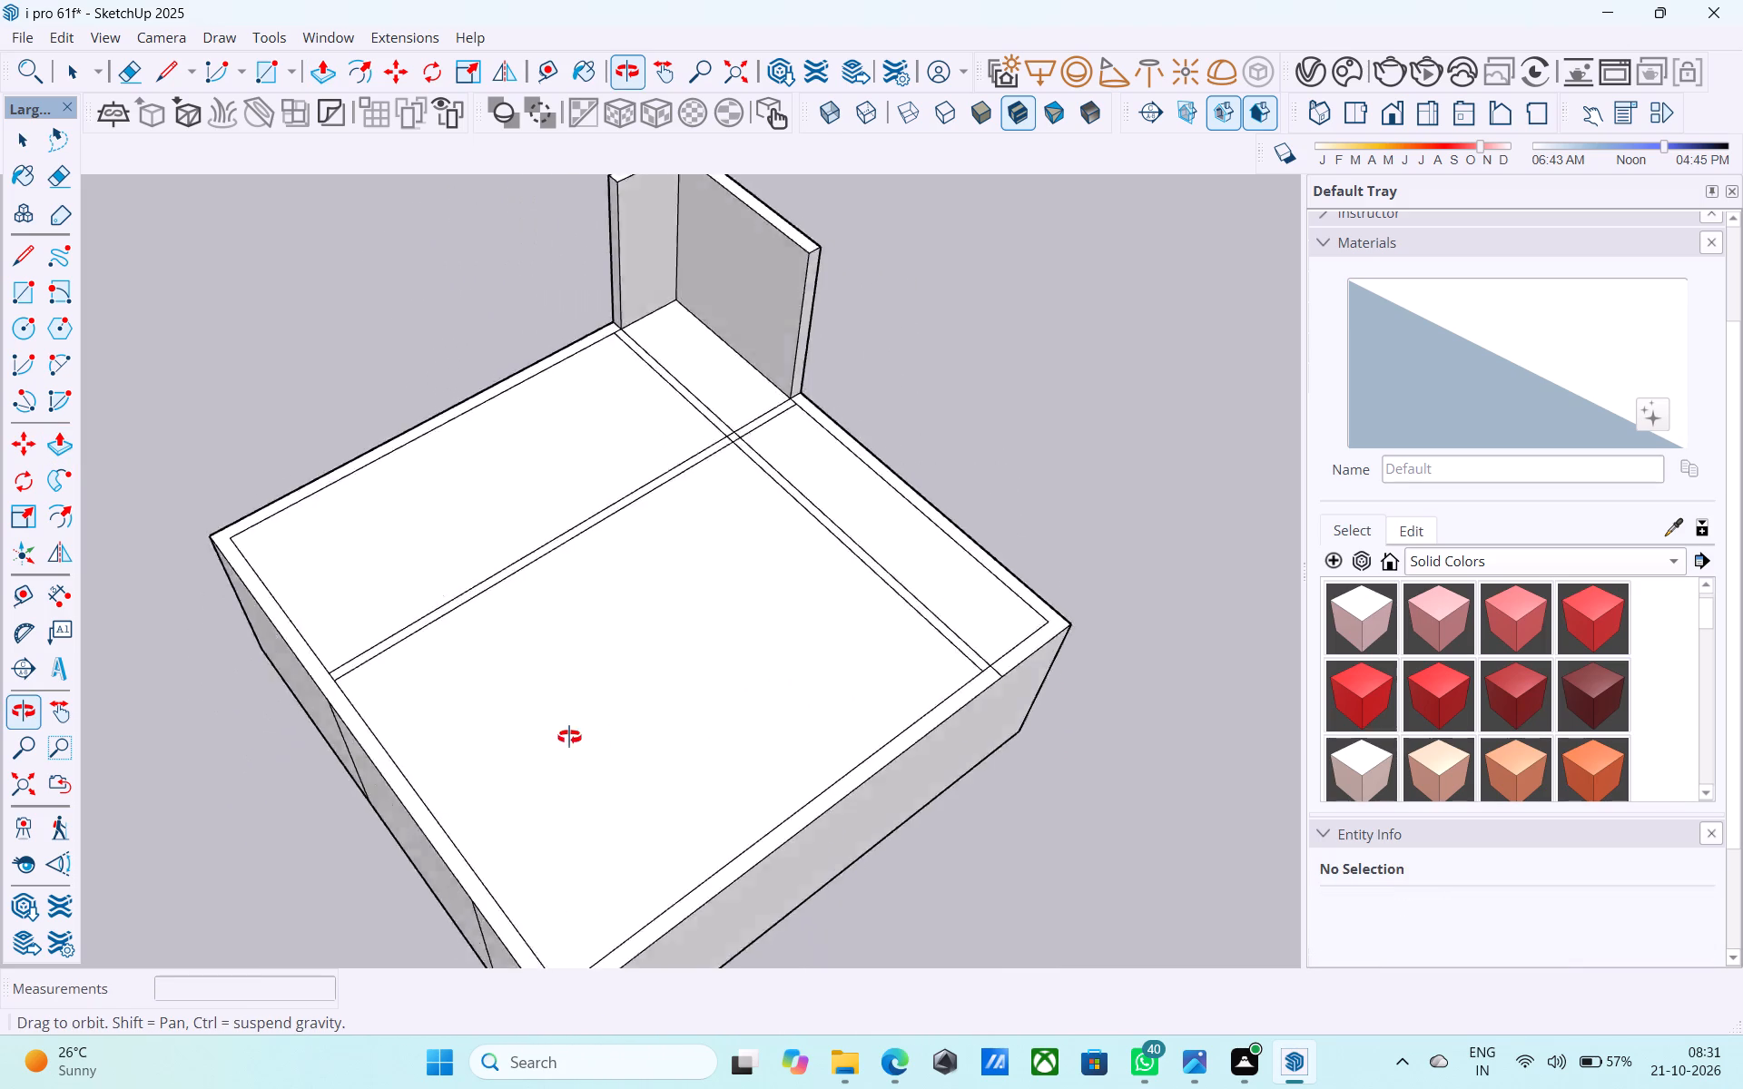
middle_click_drag(569, 737, 297, 796)
middle_click_drag(1078, 682, 806, 726)
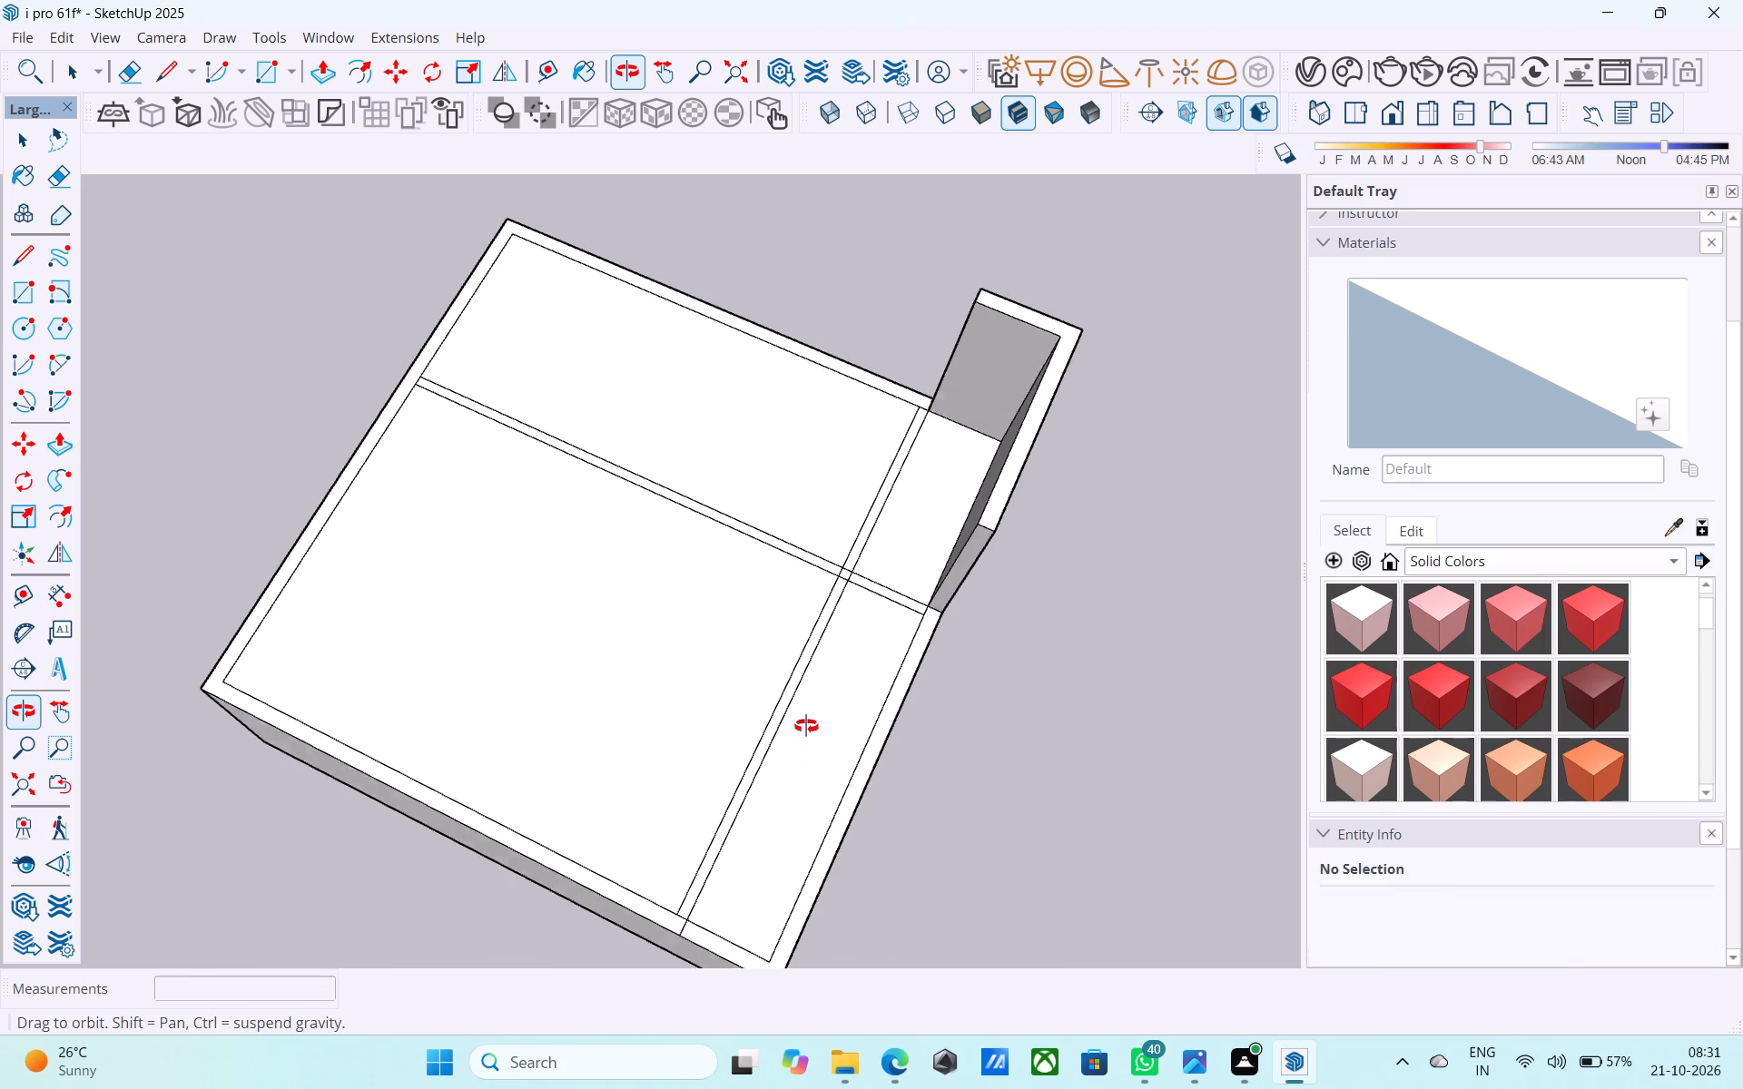
middle_click_drag(806, 726, 802, 703)
scroll(815, 647, "up", 2)
key("e")
left_click_drag(818, 633, 769, 614)
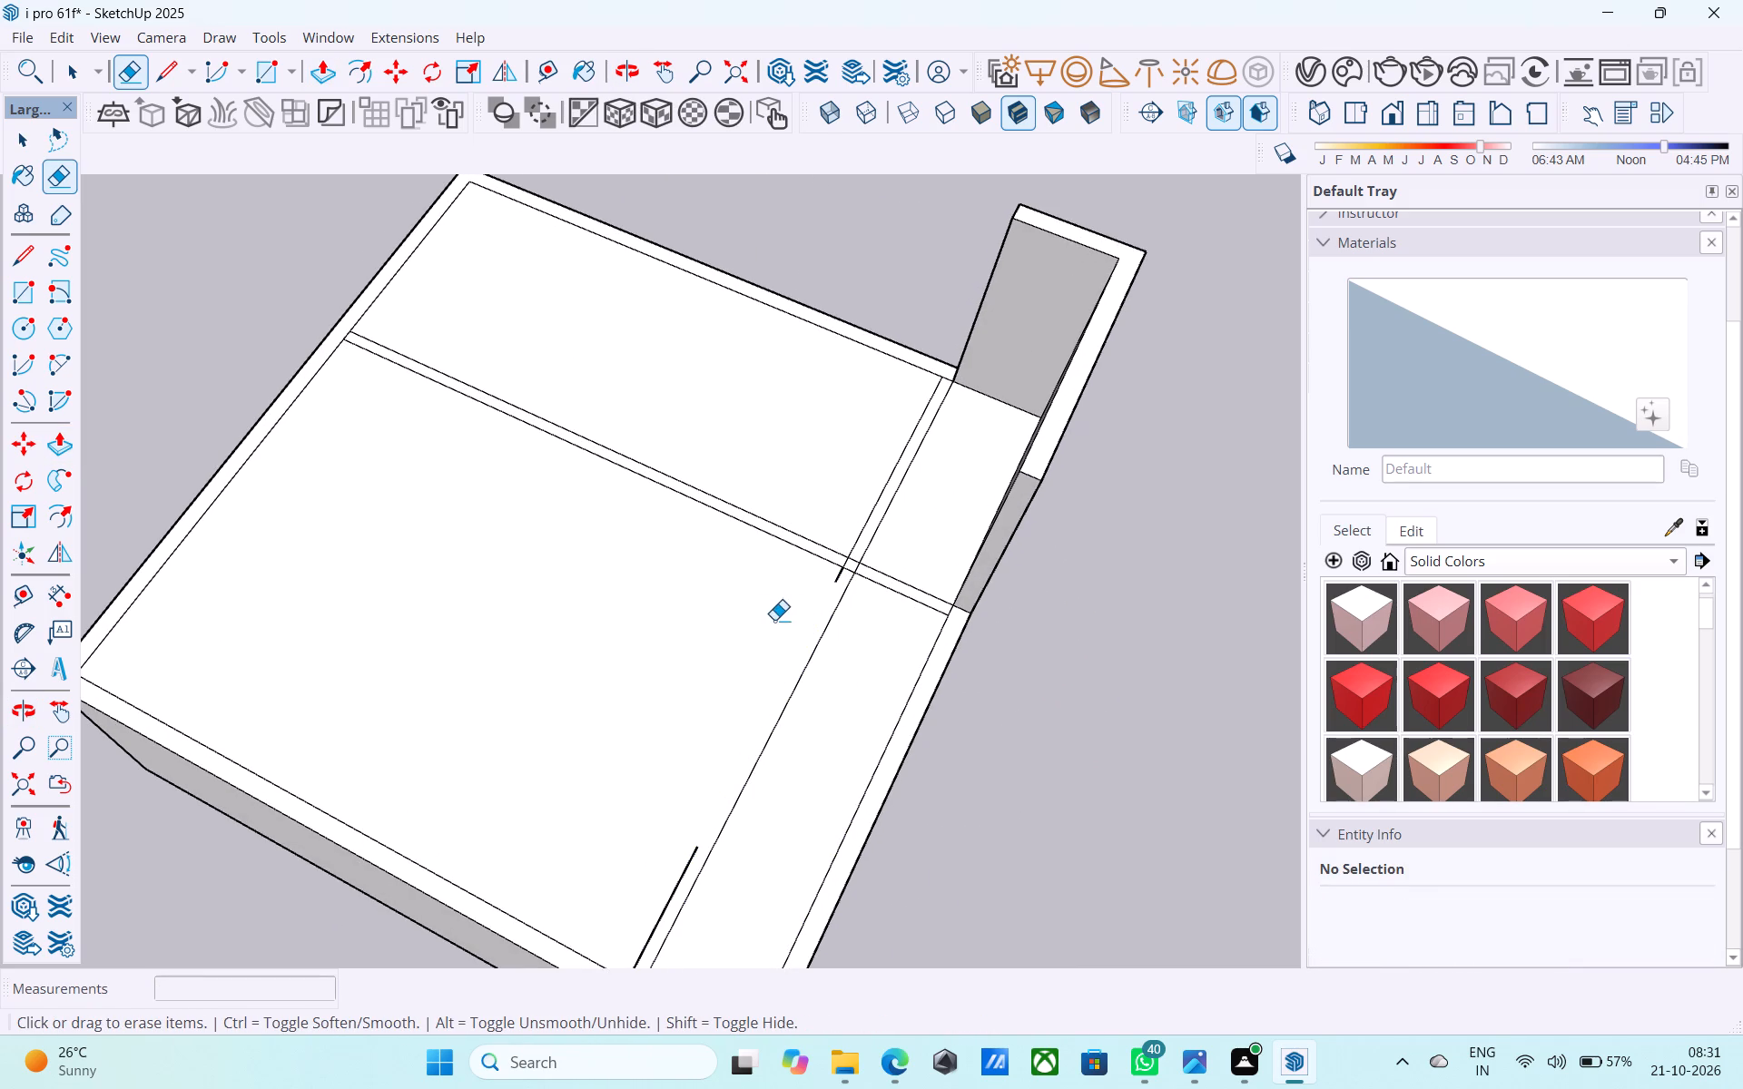
left_click_drag(849, 670, 807, 642)
left_click_drag(661, 943, 597, 926)
scroll(852, 587, "up", 5)
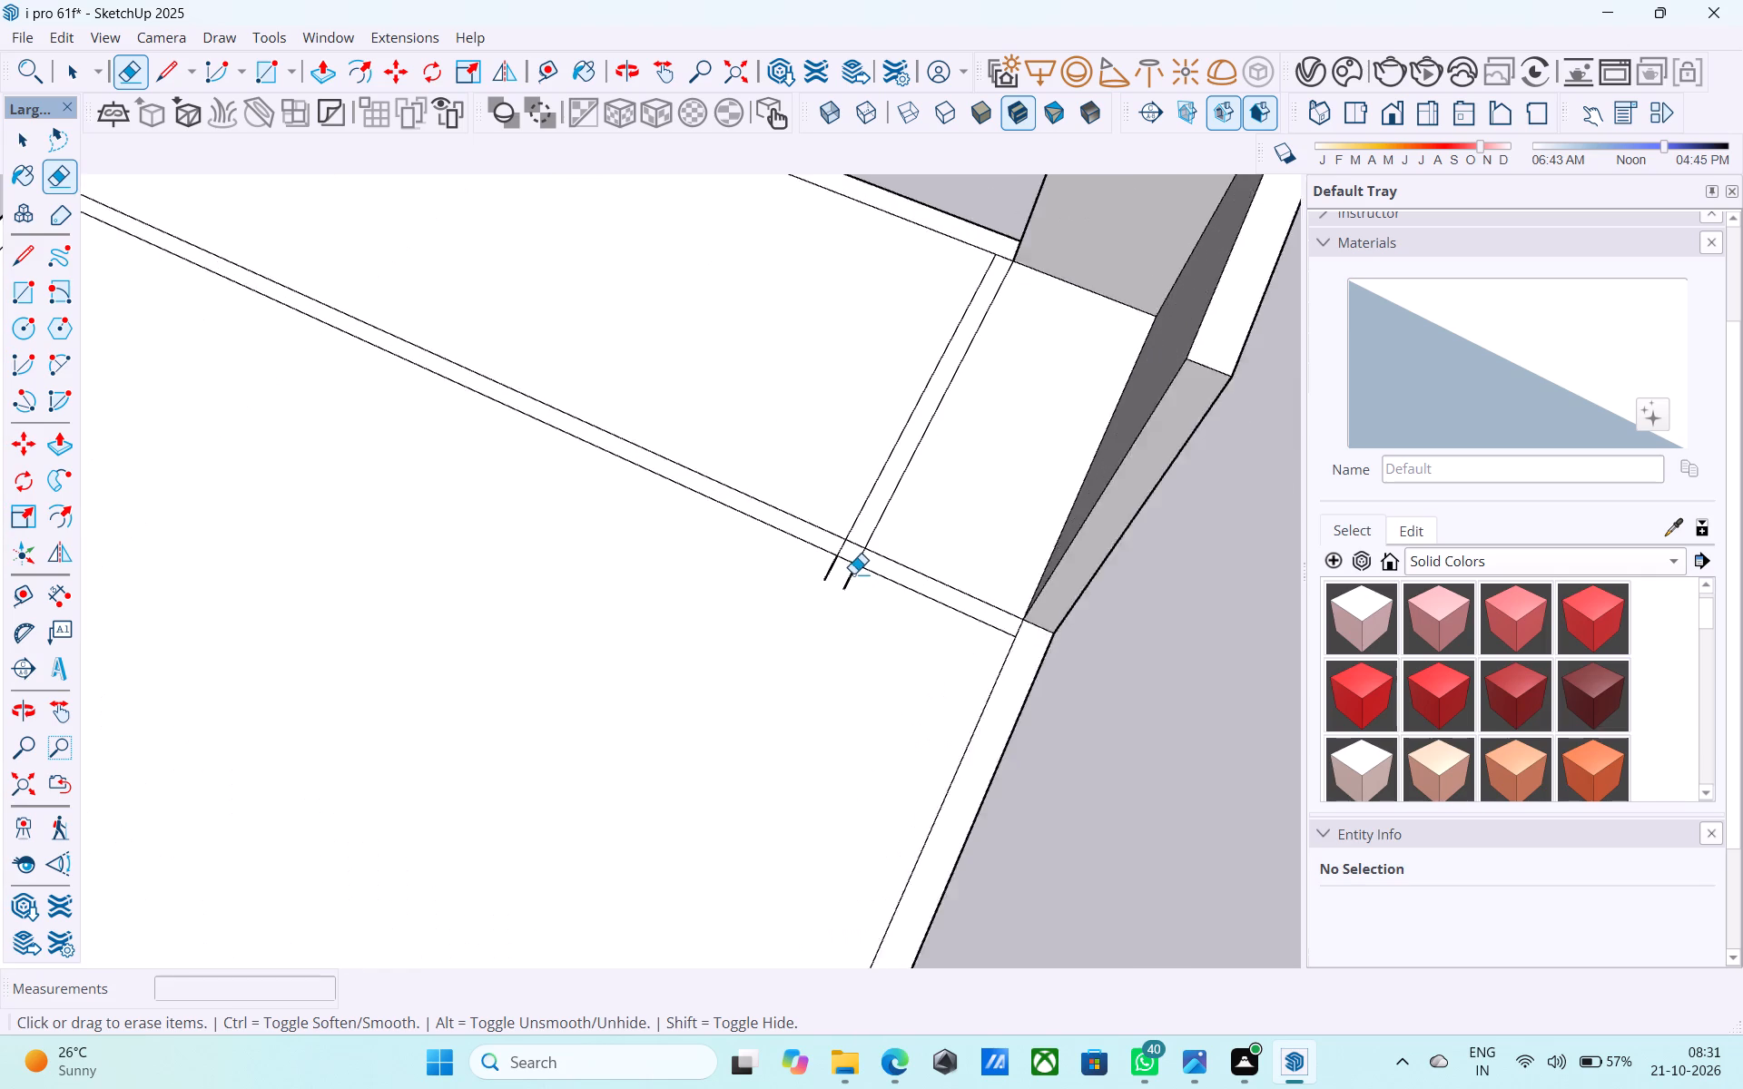
scroll(853, 574, "up", 4)
left_click_drag(857, 574, 836, 574)
left_click_drag(834, 573, 794, 564)
scroll(813, 584, "down", 3)
scroll(814, 591, "up", 1)
scroll(814, 591, "down", 2)
scroll(844, 661, "down", 5)
scroll(926, 681, "up", 4)
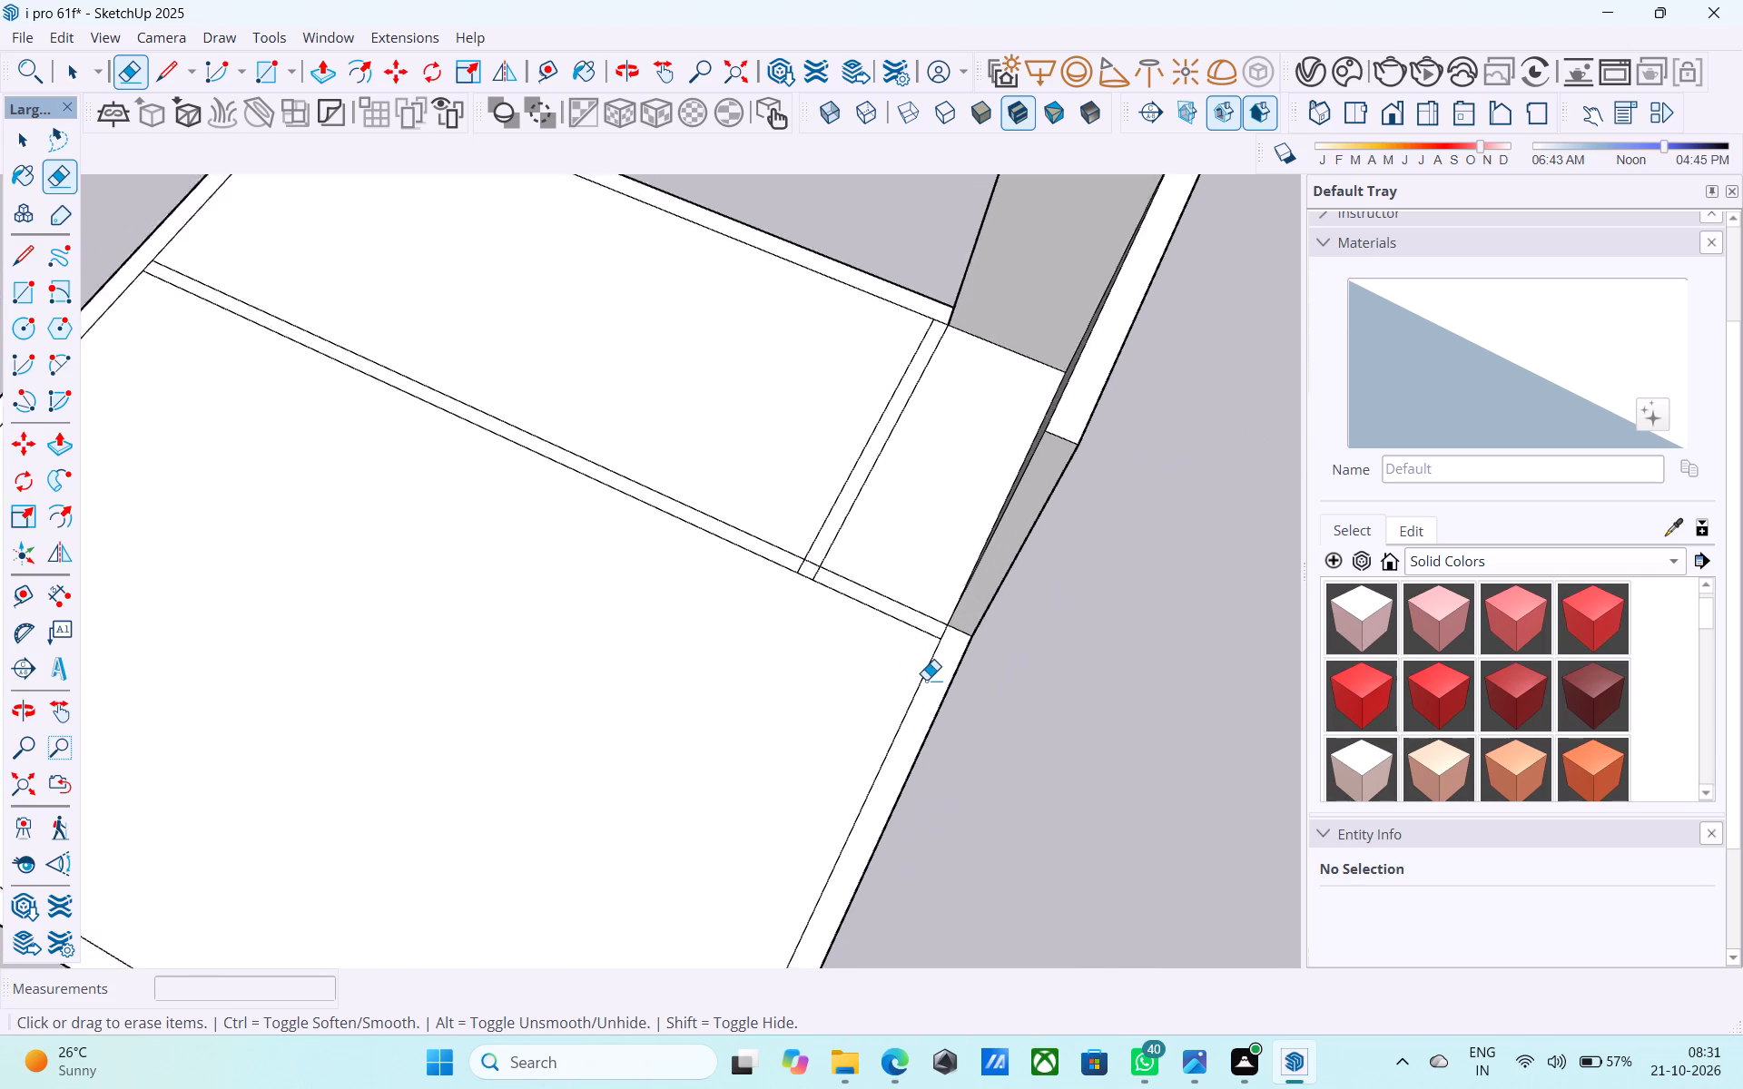
Erase the short leftover line crossing the 9" outer wall beside the largest room.
scroll(926, 680, "up", 4)
key("space")
scroll(930, 676, "down", 11)
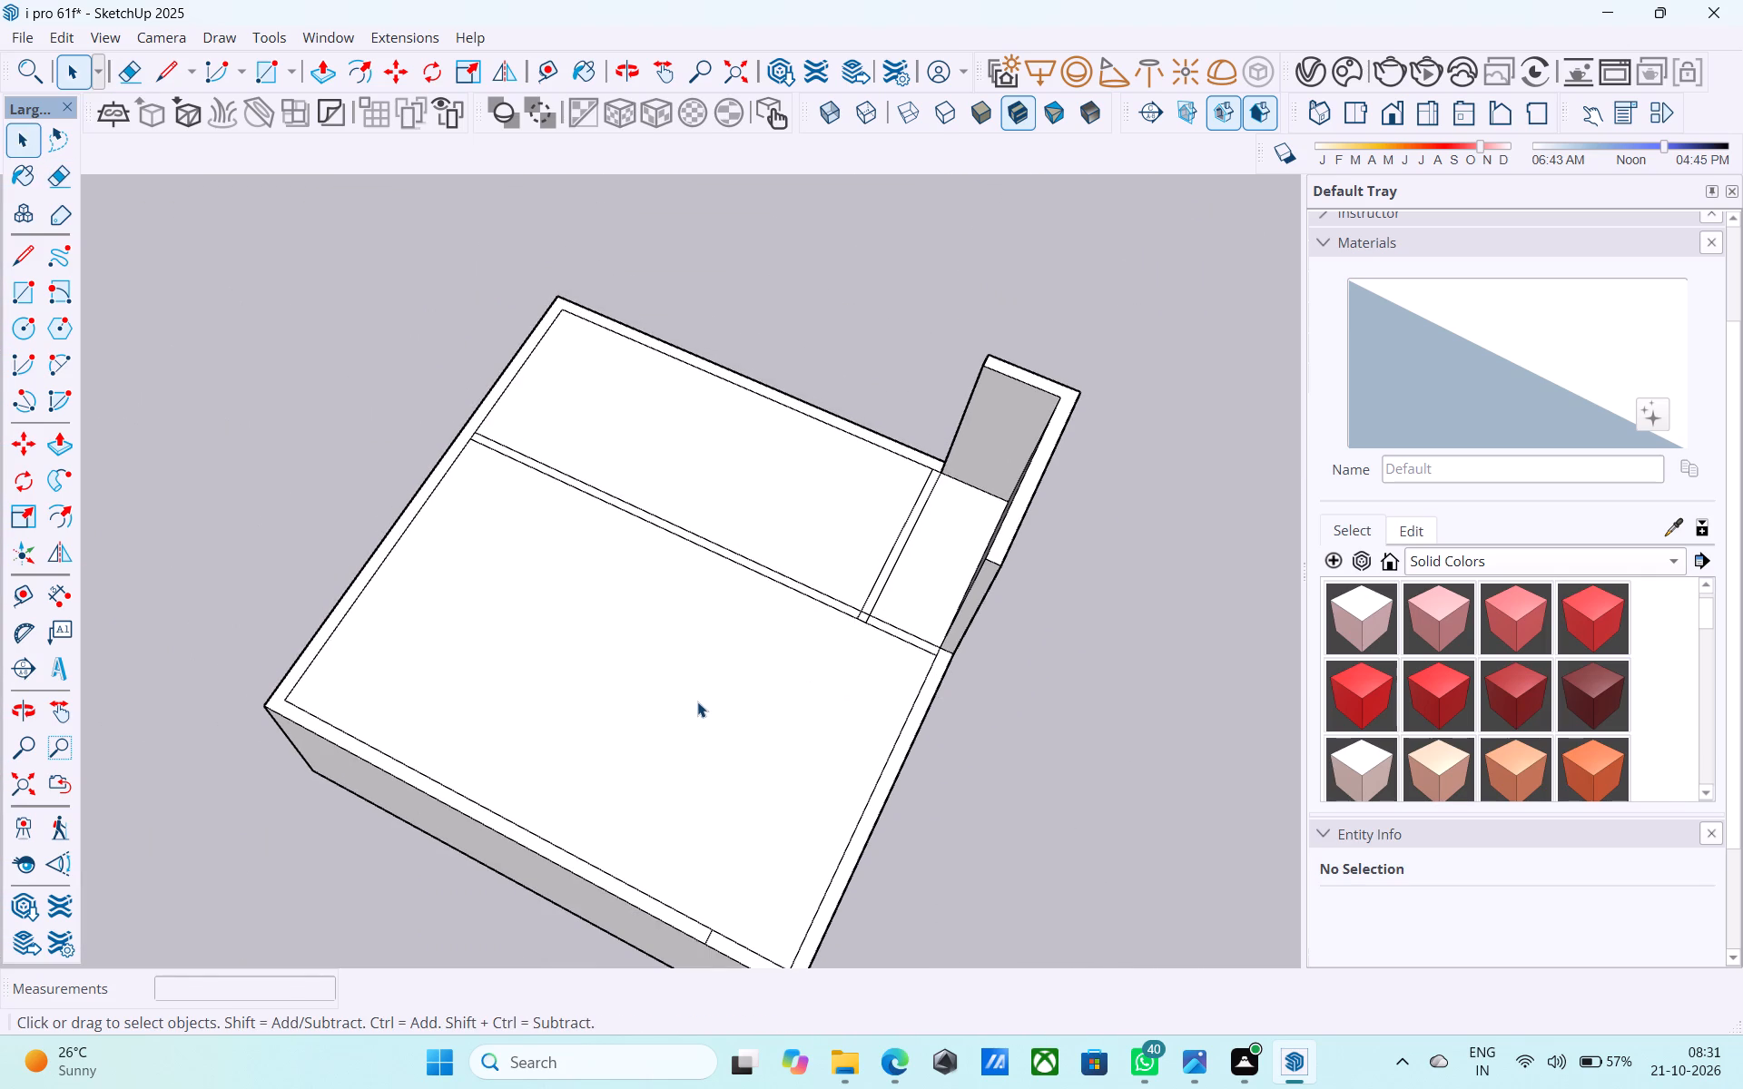
scroll(696, 702, "down", 6)
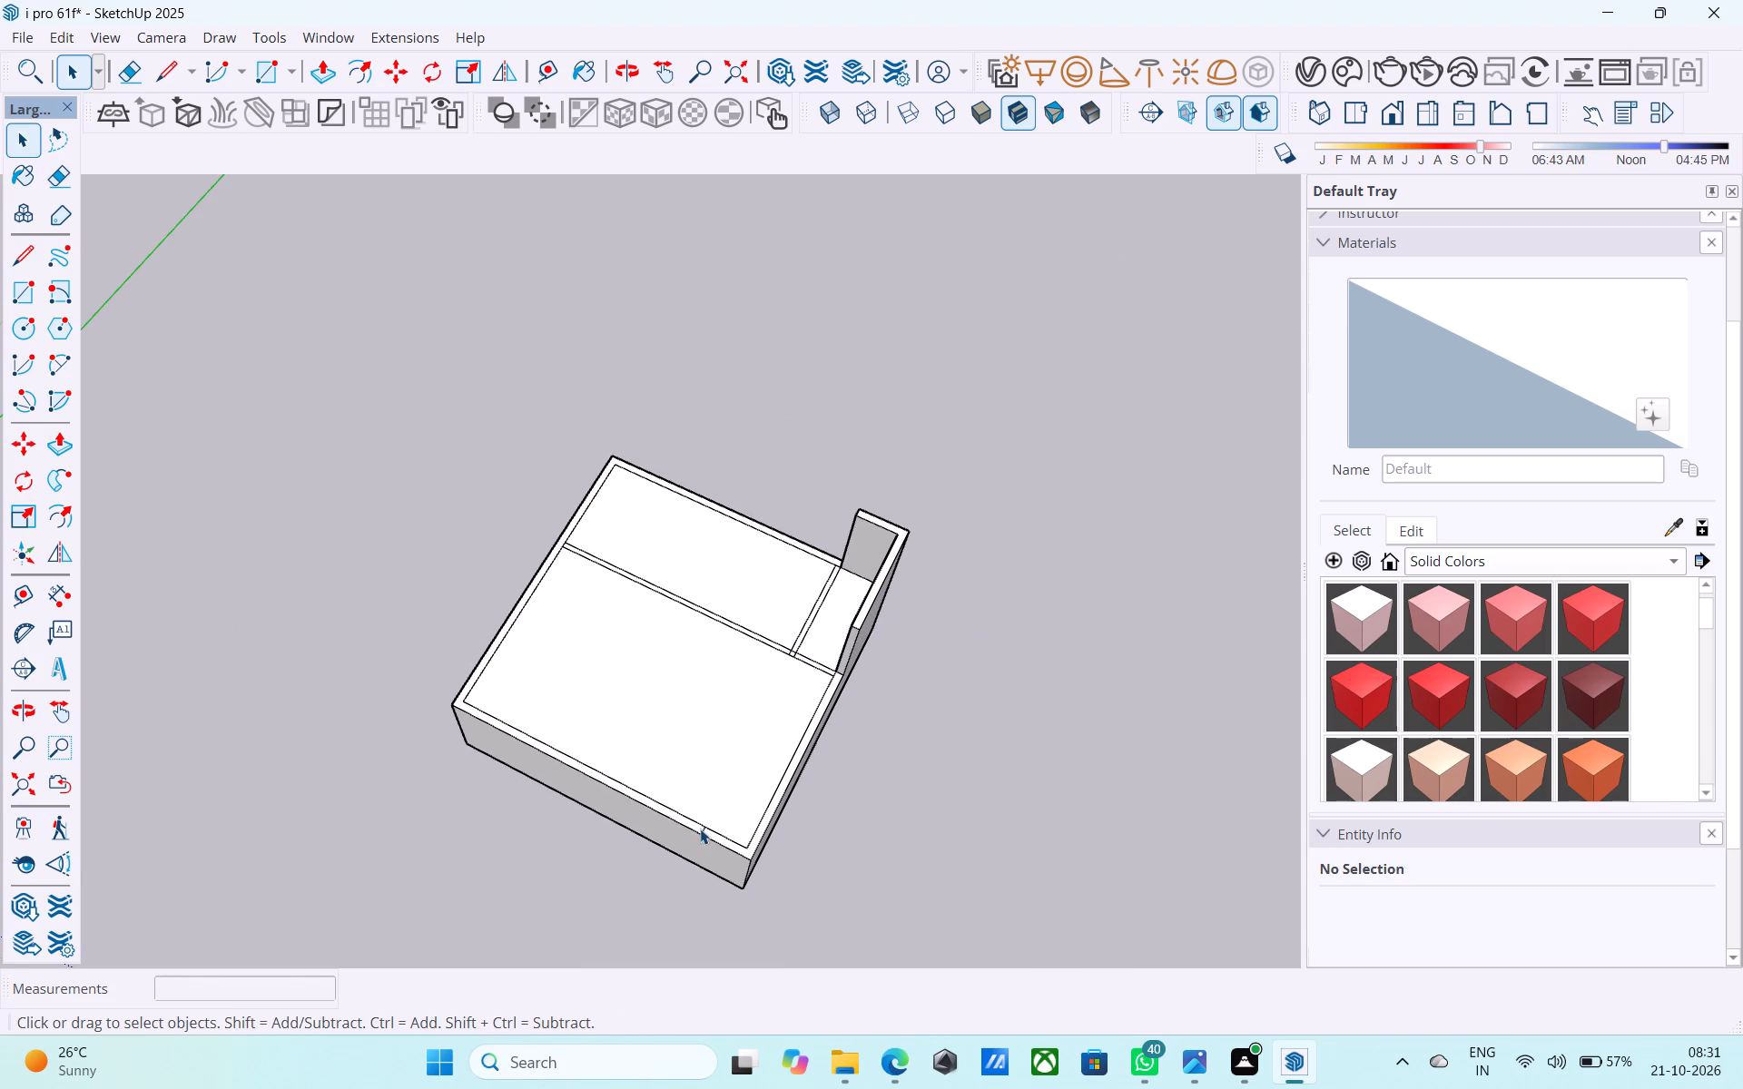
scroll(700, 829, "up", 7)
key("e")
scroll(700, 829, "up", 7)
left_click(716, 836)
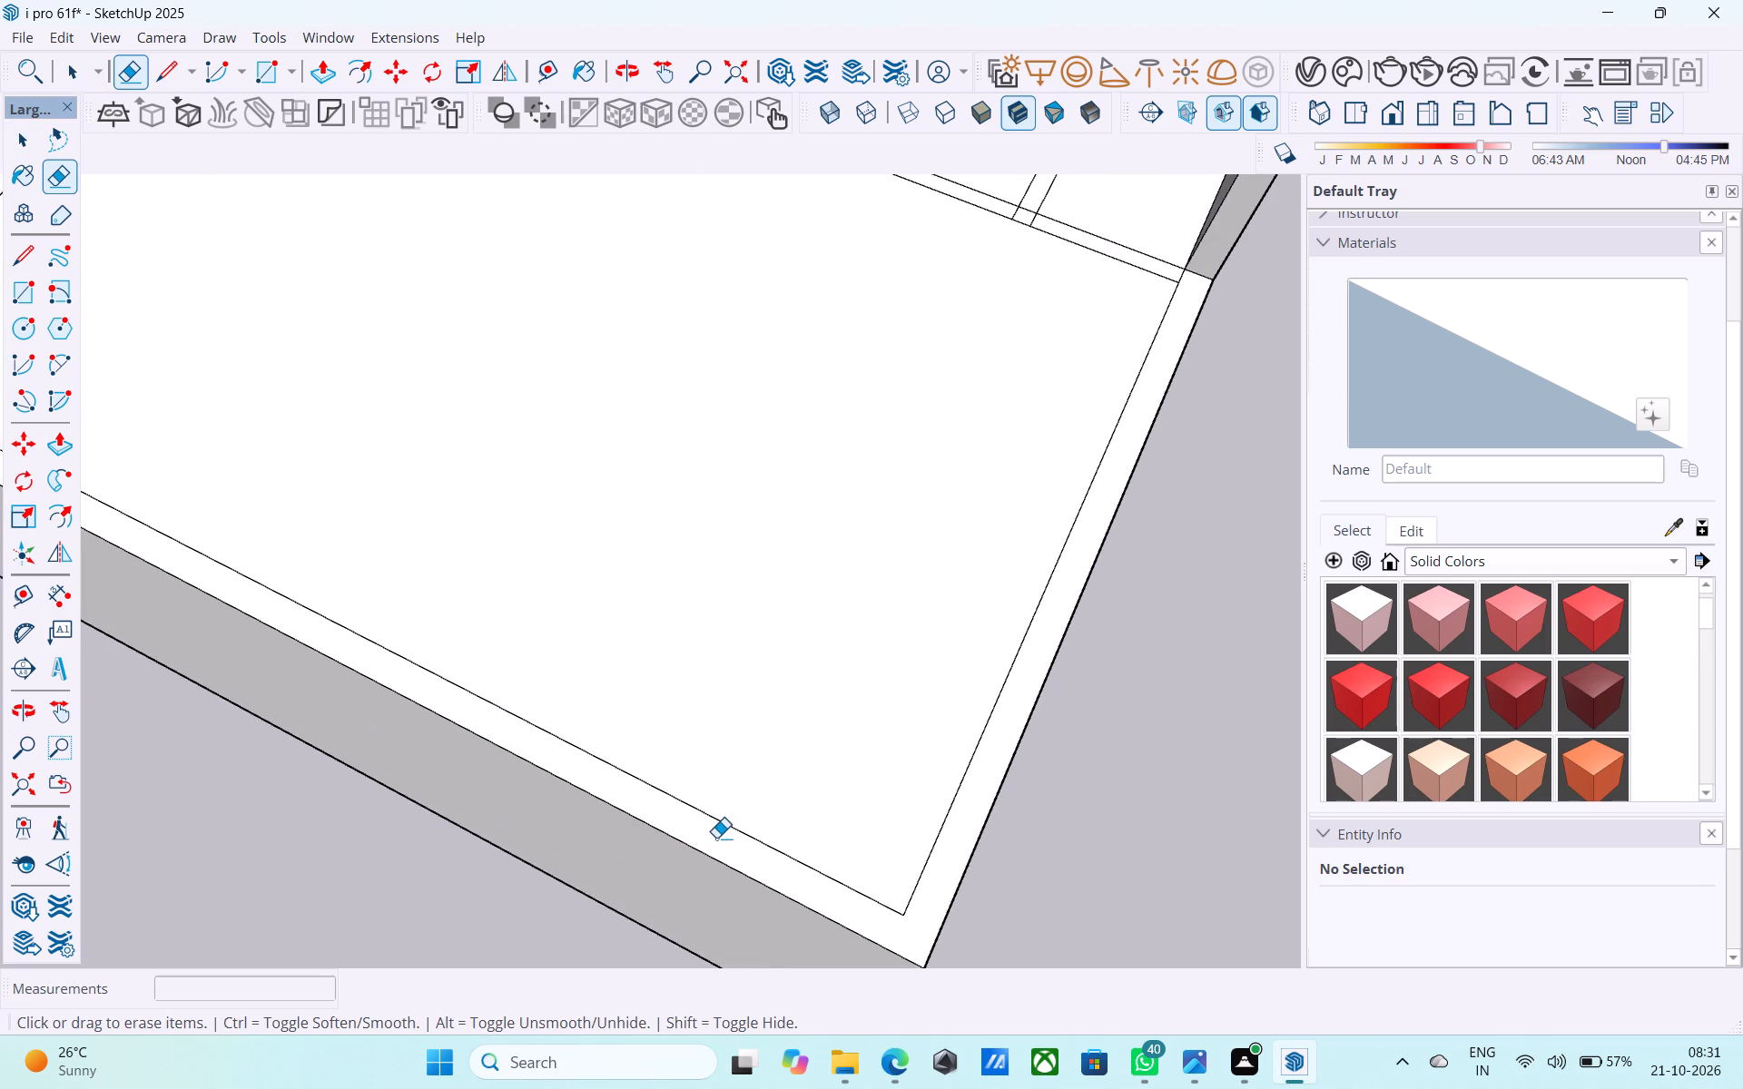
Erase the short stub lines inside the long partition where the shorter partition meets it.
scroll(716, 838, "down", 6)
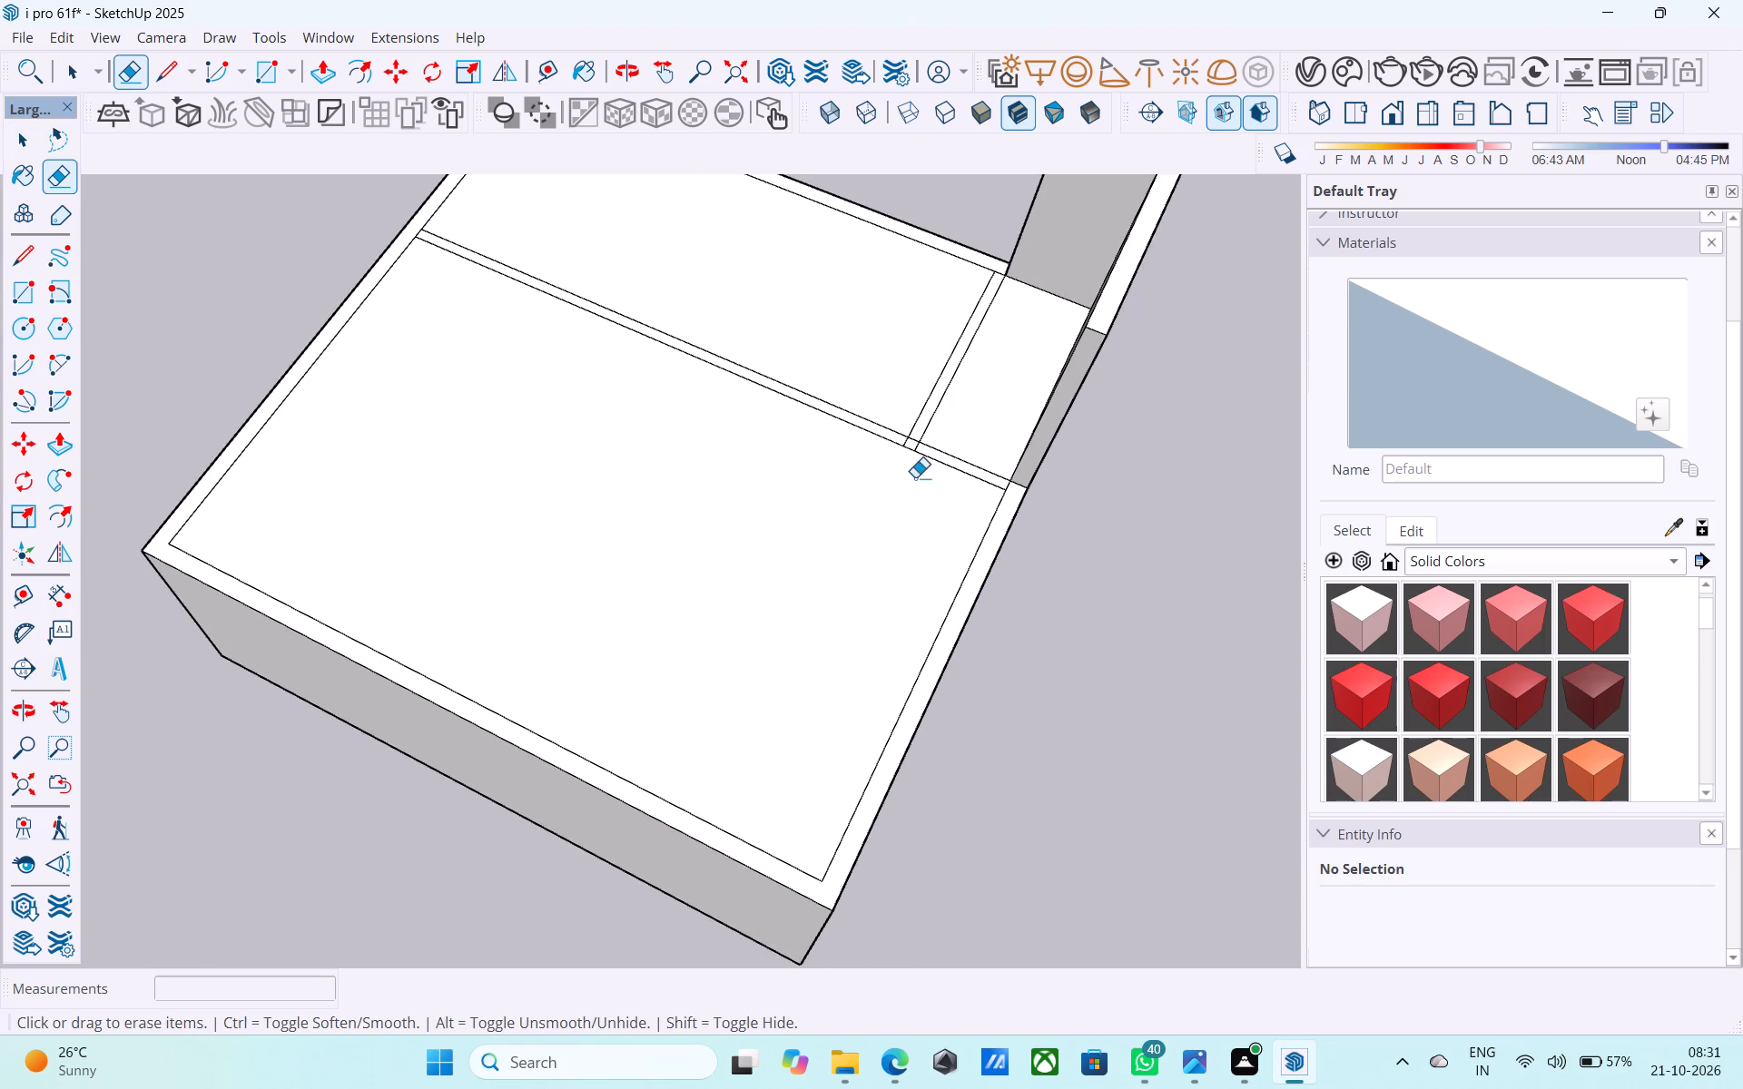
scroll(915, 455, "up", 15)
left_click_drag(914, 478, 891, 473)
left_click_drag(877, 468, 850, 461)
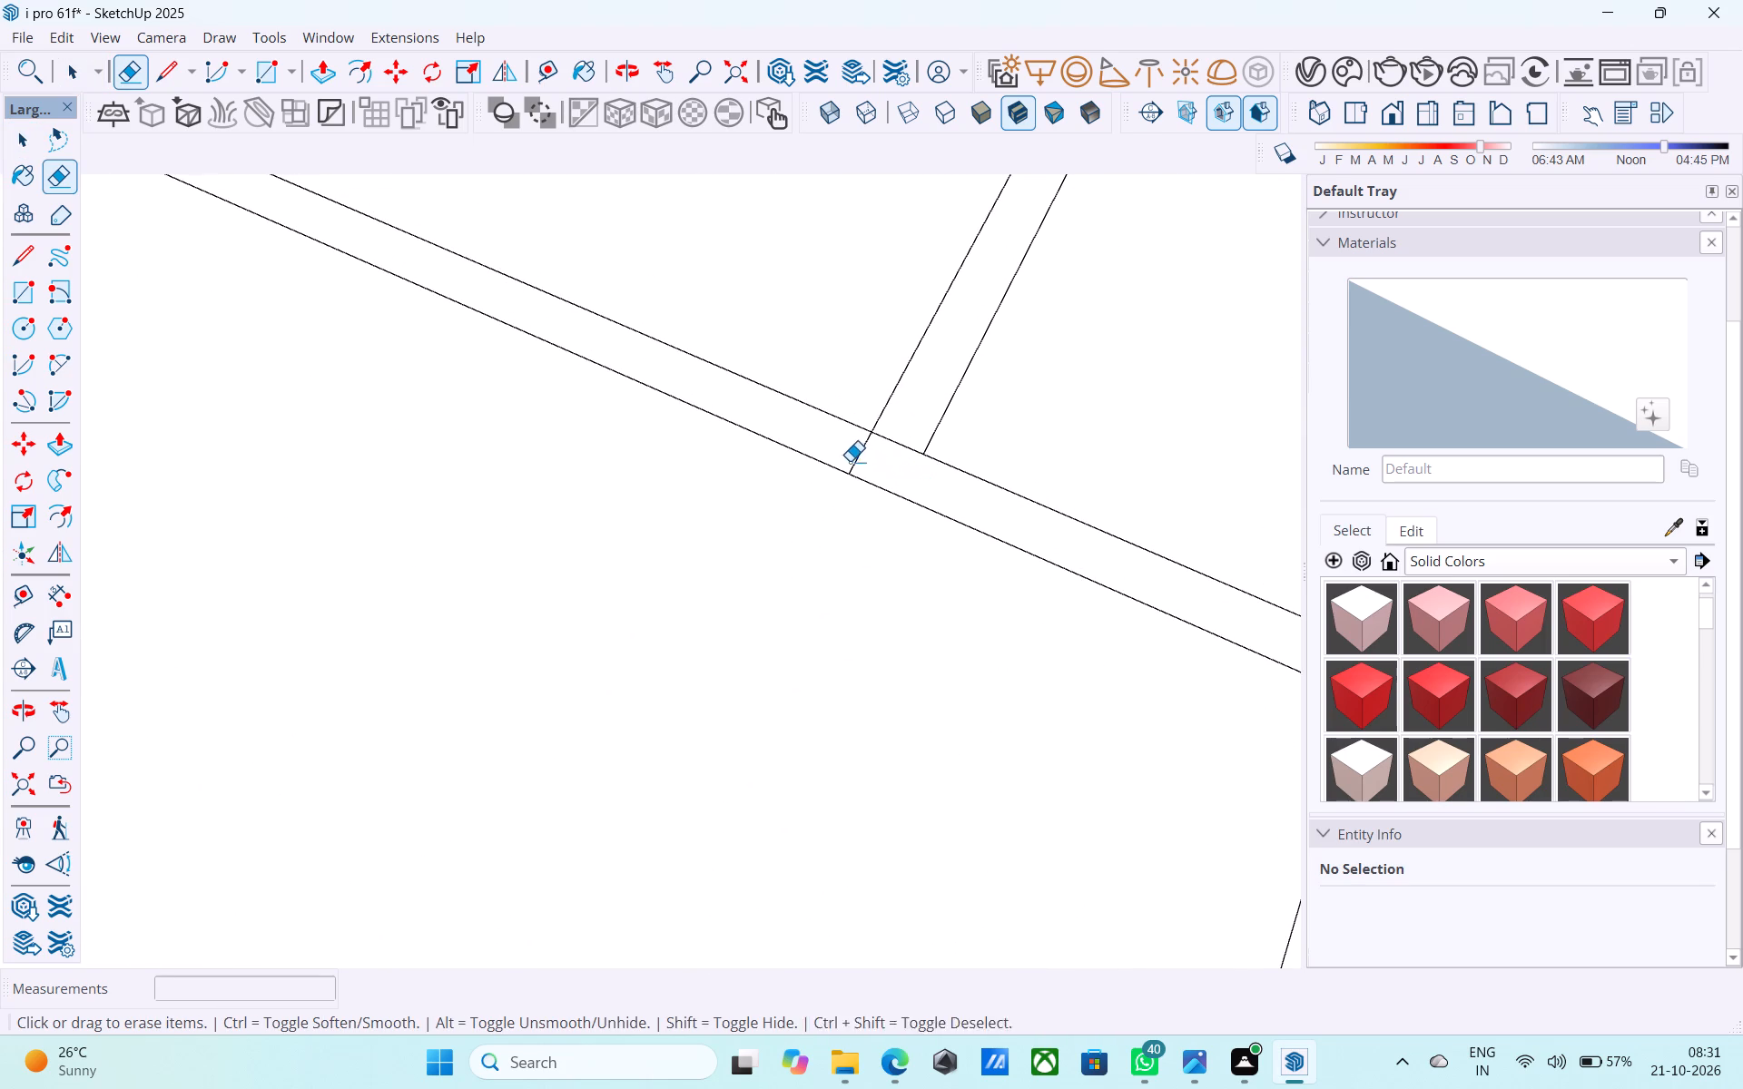
left_click_drag(850, 461, 849, 461)
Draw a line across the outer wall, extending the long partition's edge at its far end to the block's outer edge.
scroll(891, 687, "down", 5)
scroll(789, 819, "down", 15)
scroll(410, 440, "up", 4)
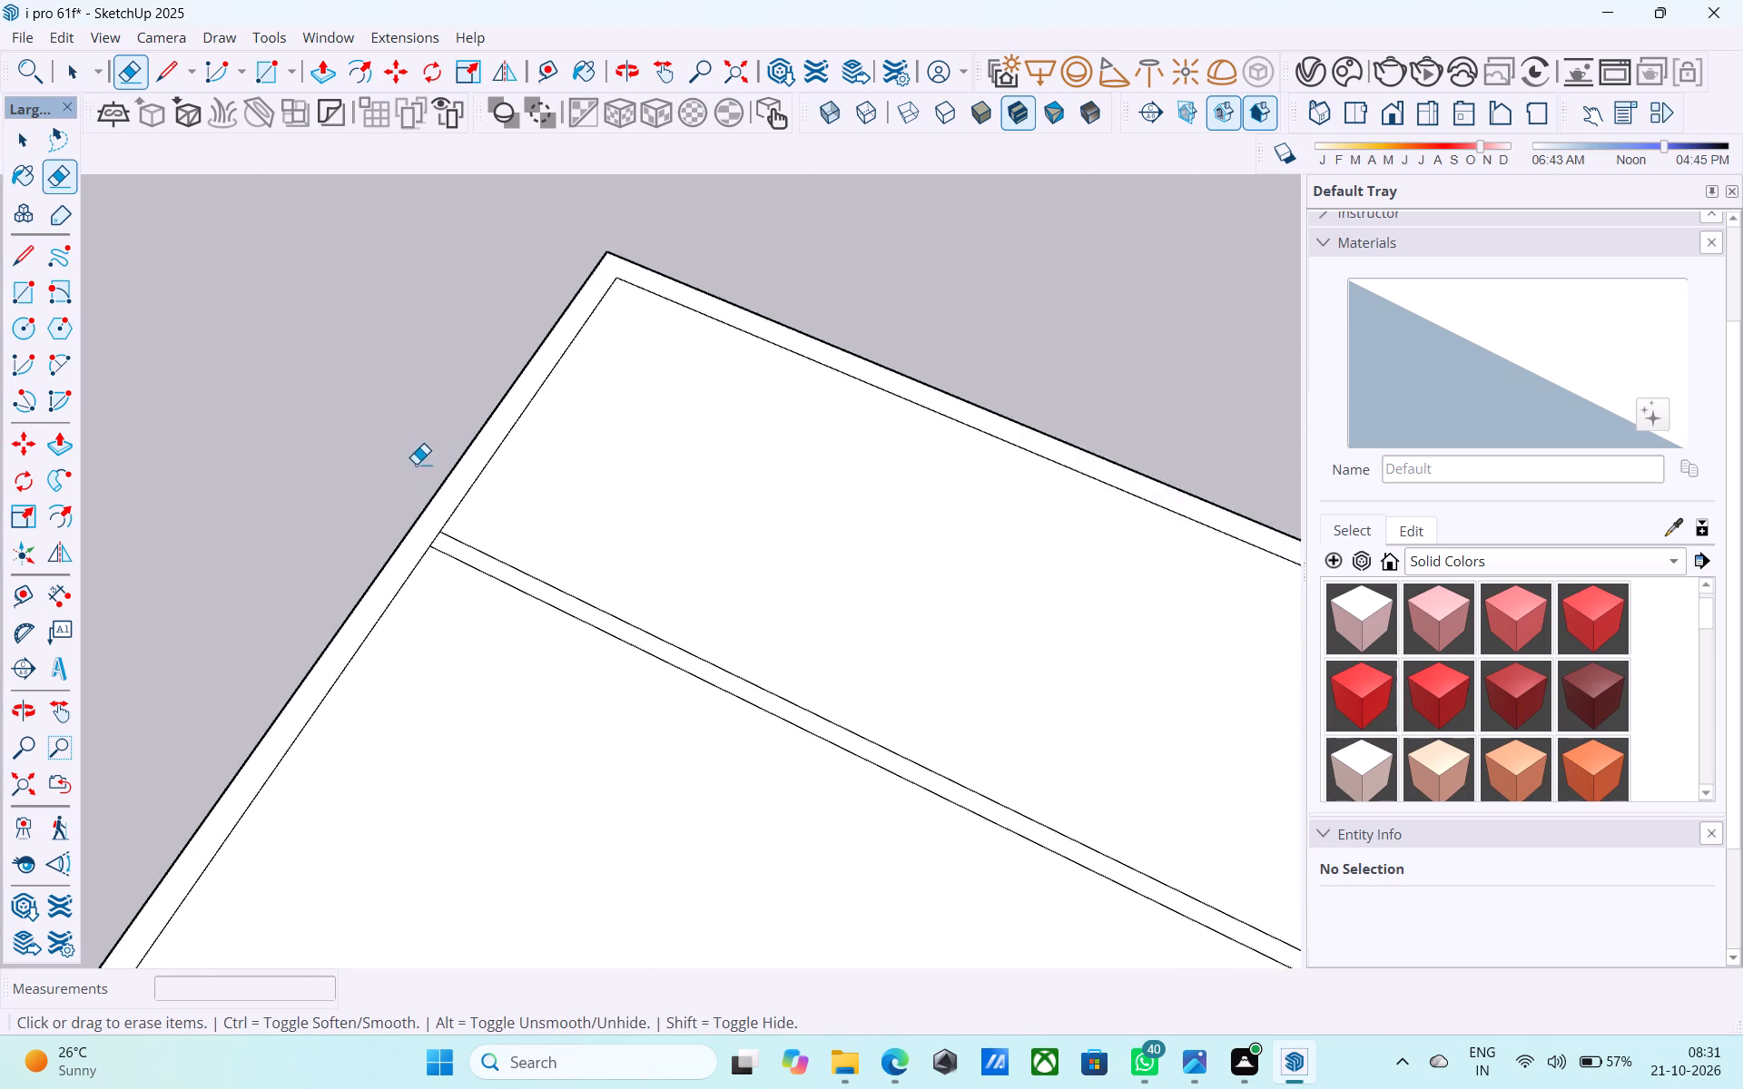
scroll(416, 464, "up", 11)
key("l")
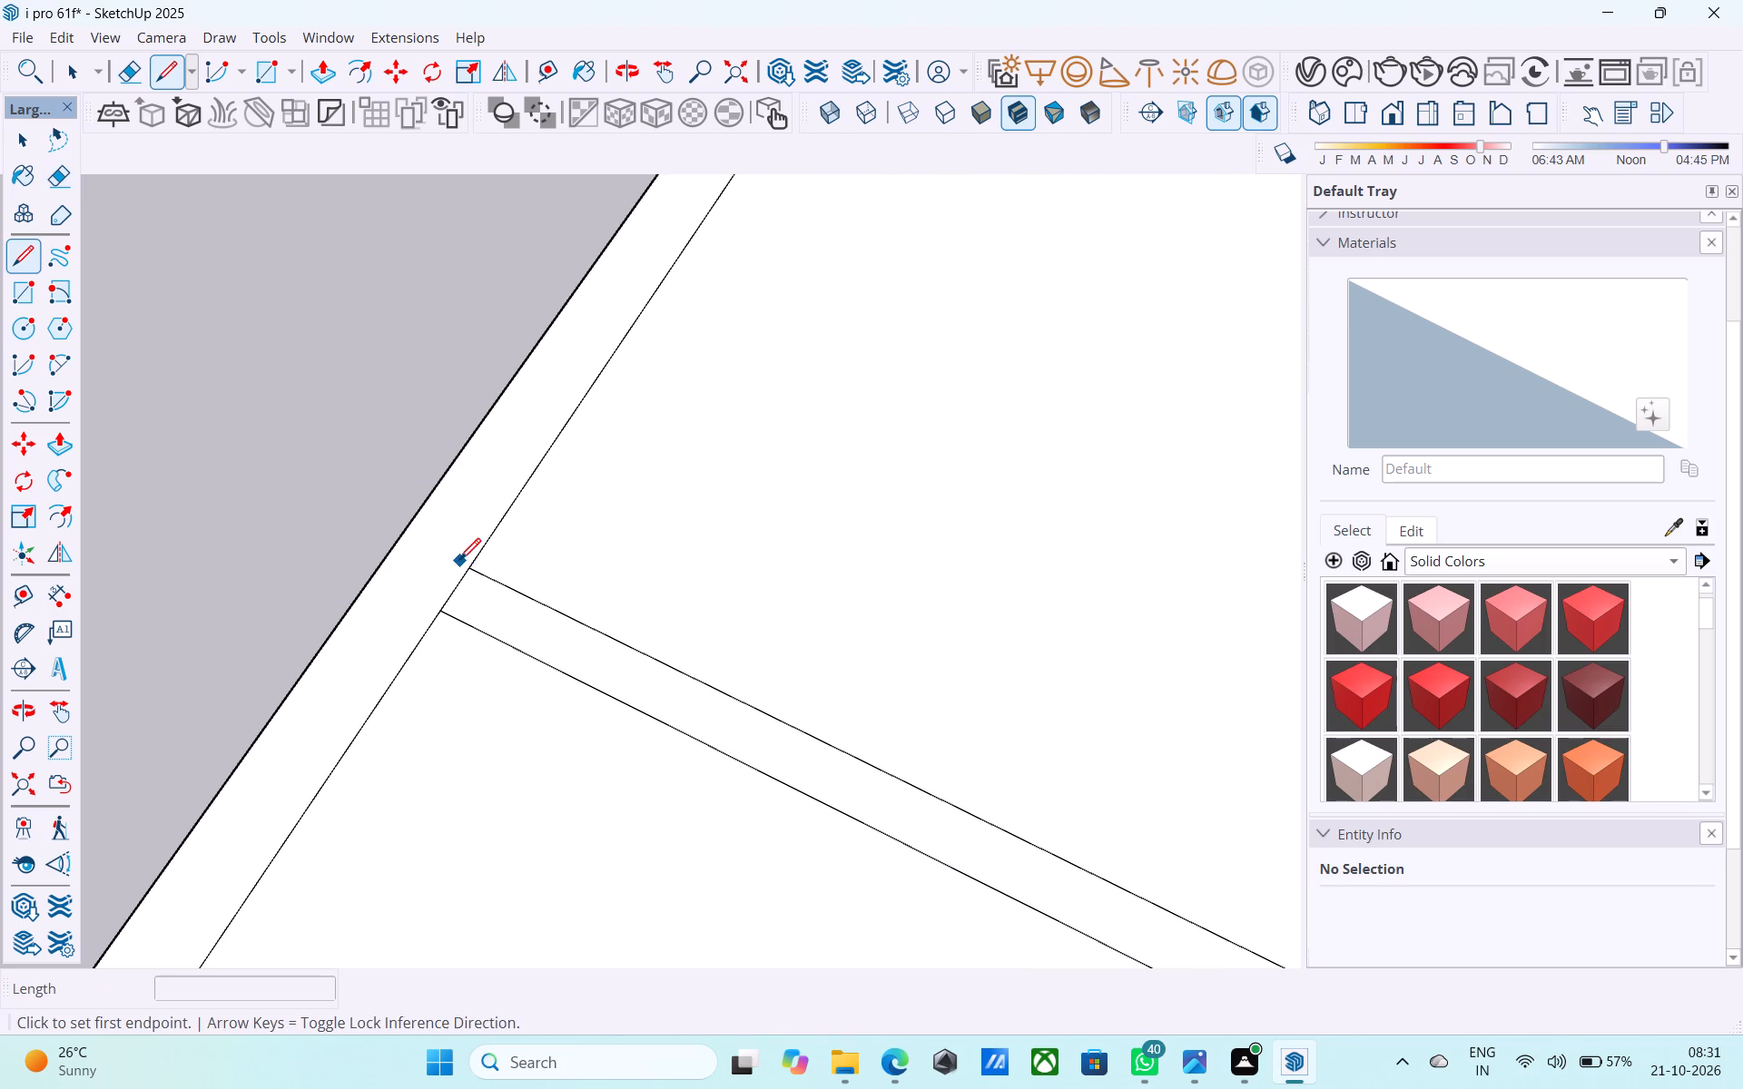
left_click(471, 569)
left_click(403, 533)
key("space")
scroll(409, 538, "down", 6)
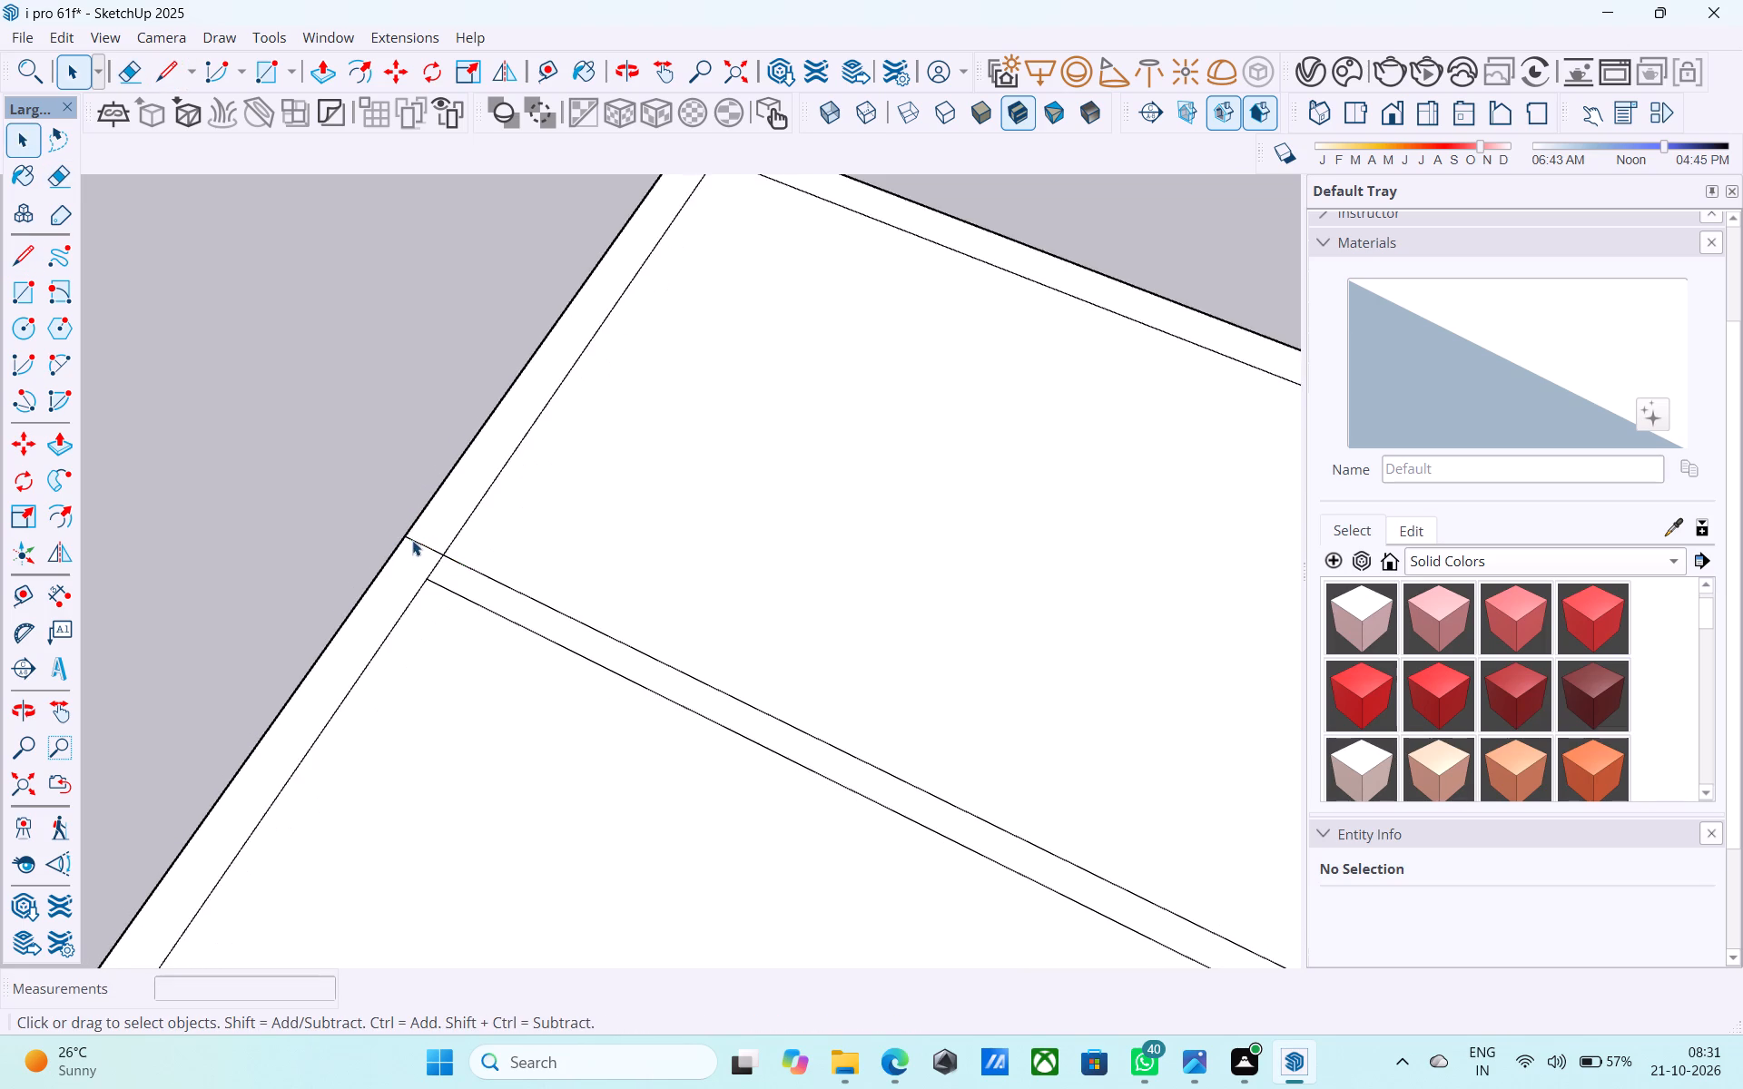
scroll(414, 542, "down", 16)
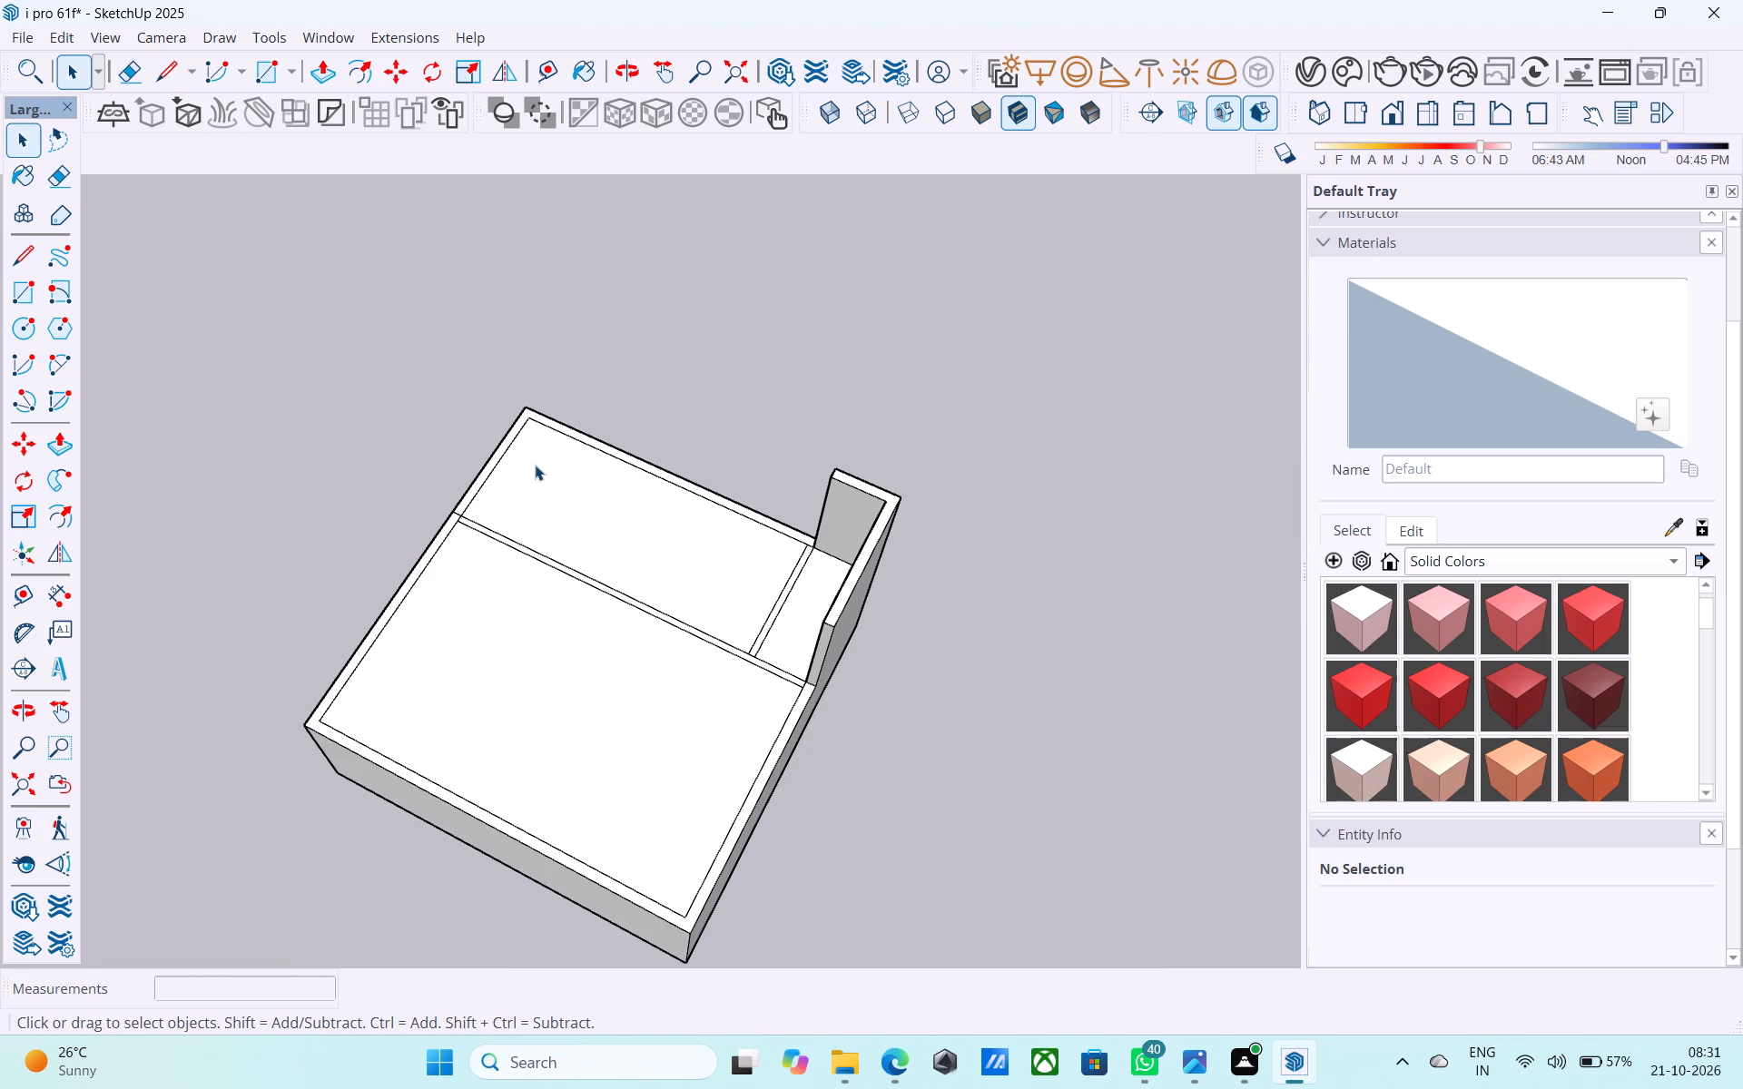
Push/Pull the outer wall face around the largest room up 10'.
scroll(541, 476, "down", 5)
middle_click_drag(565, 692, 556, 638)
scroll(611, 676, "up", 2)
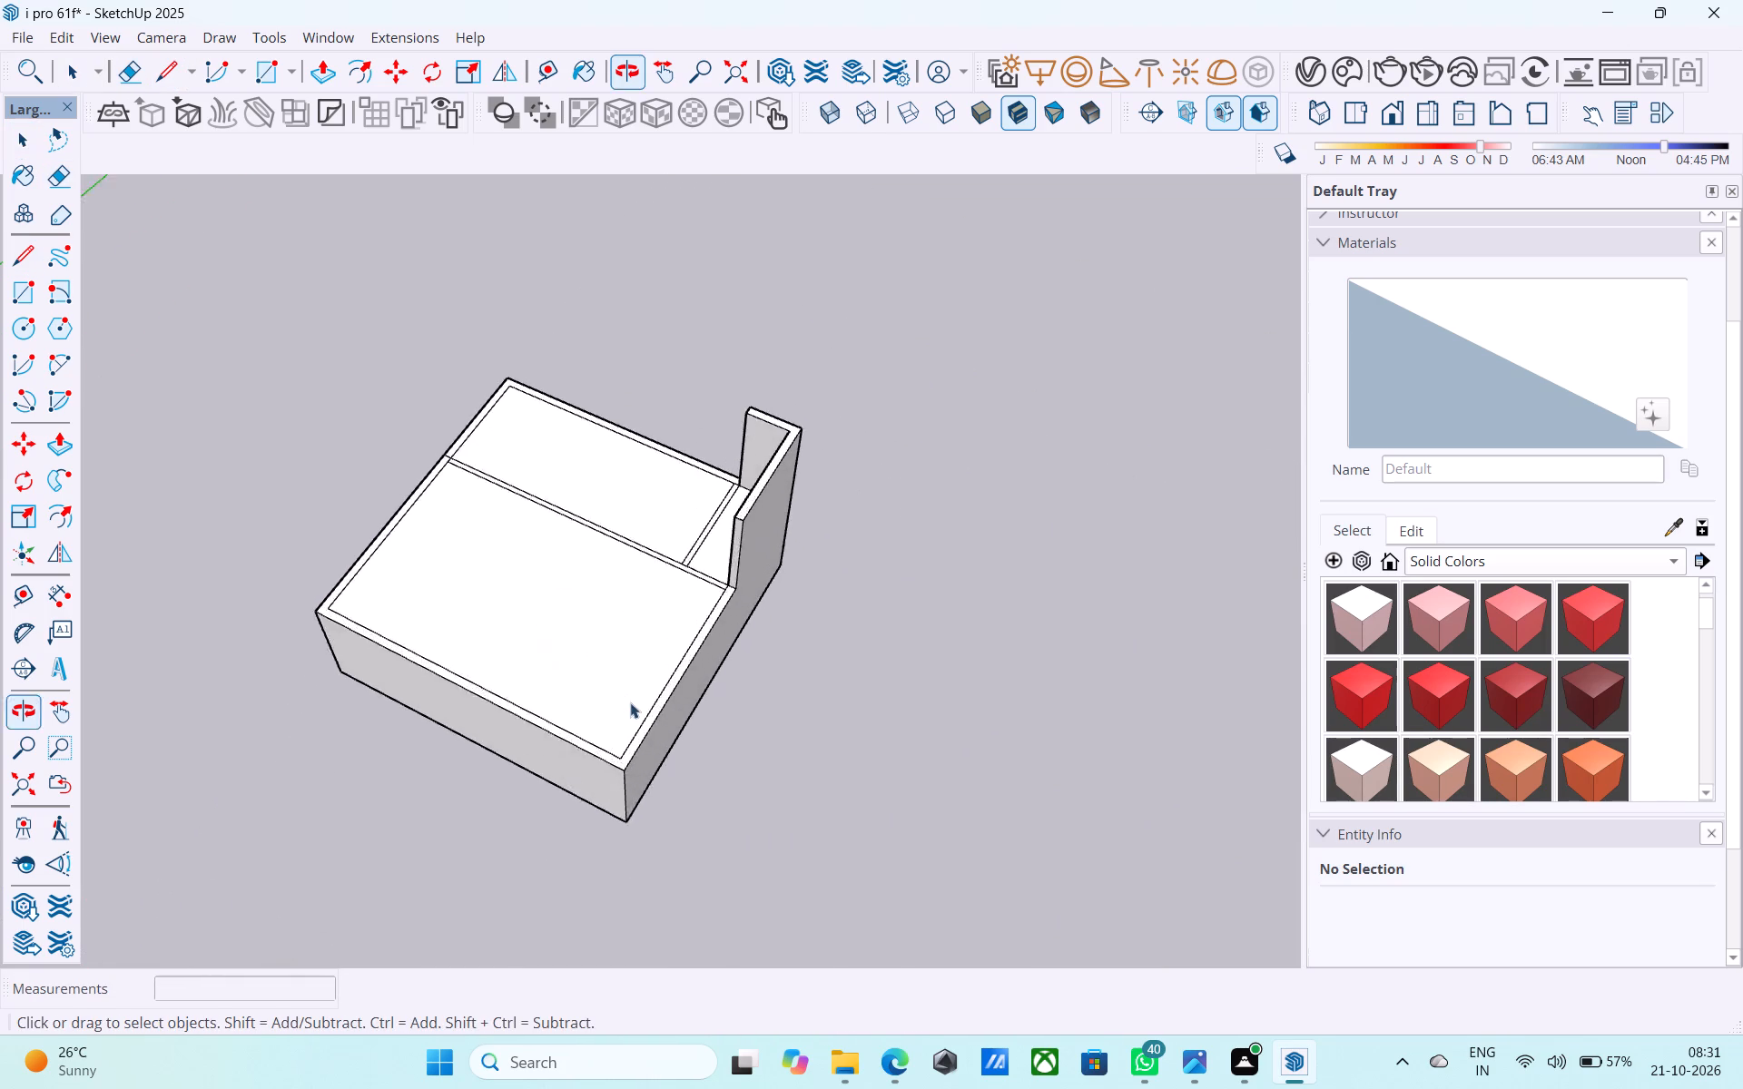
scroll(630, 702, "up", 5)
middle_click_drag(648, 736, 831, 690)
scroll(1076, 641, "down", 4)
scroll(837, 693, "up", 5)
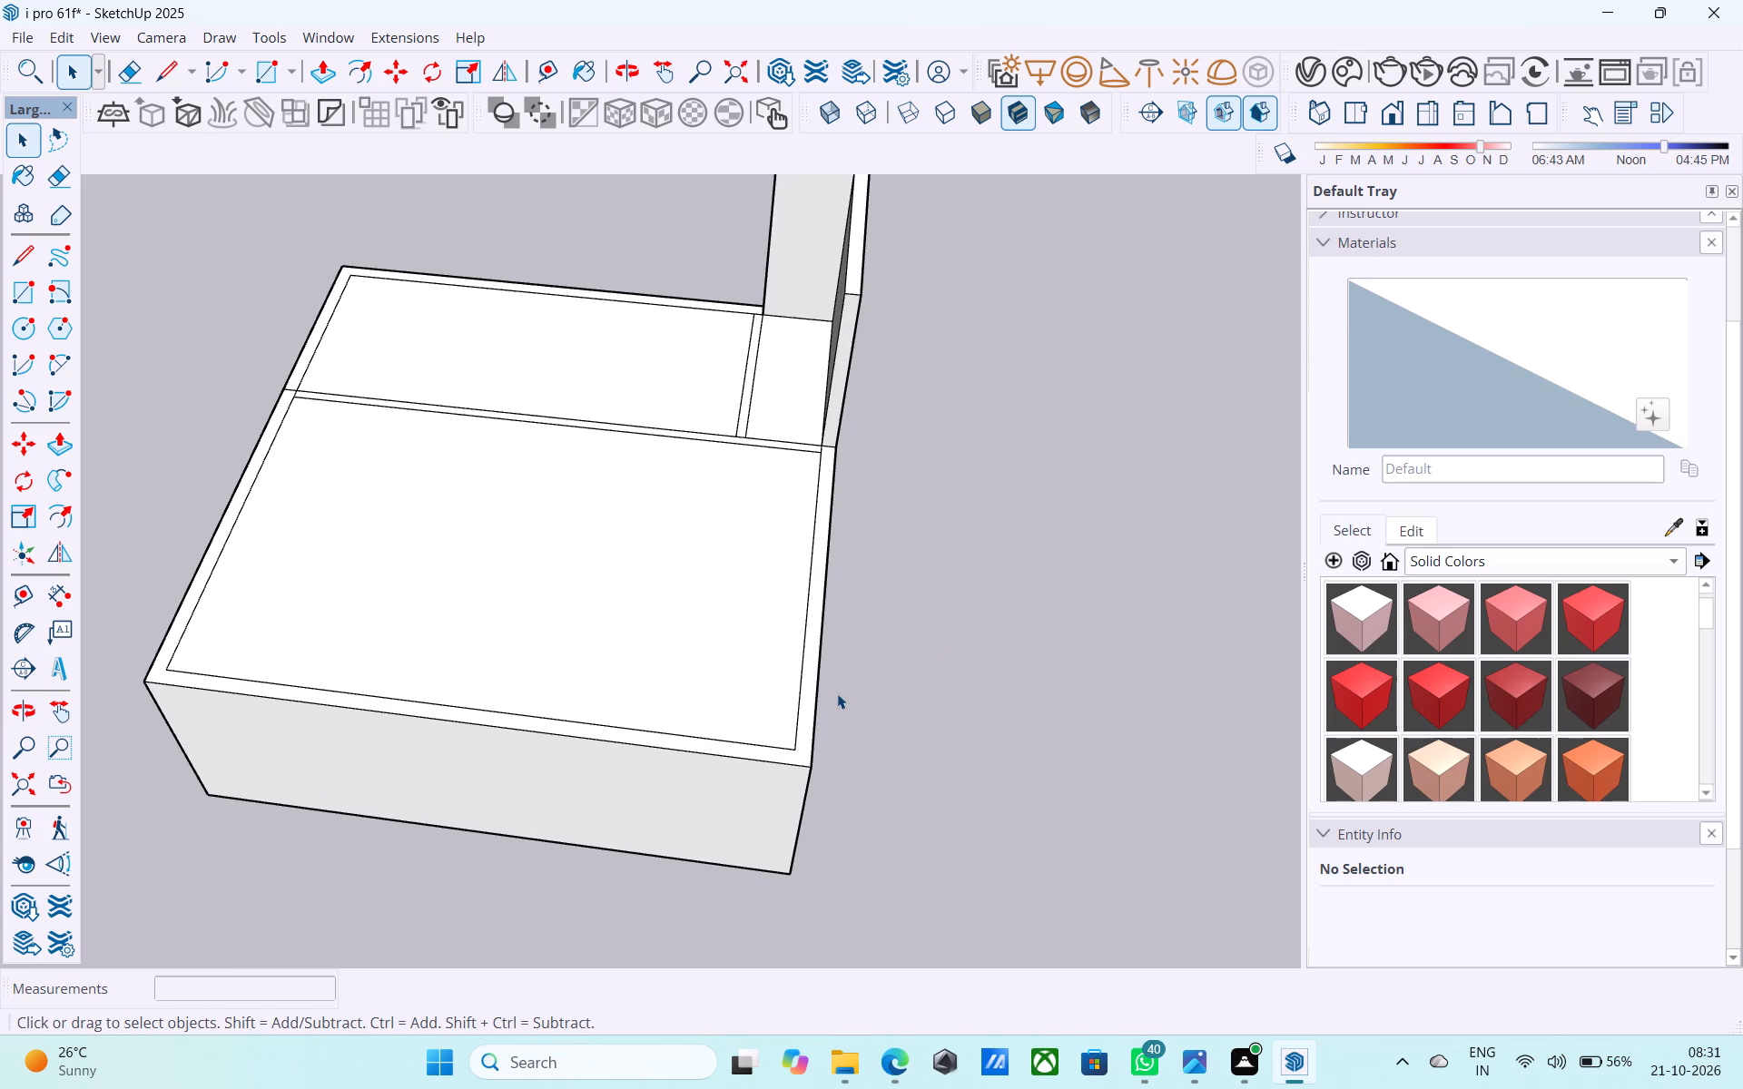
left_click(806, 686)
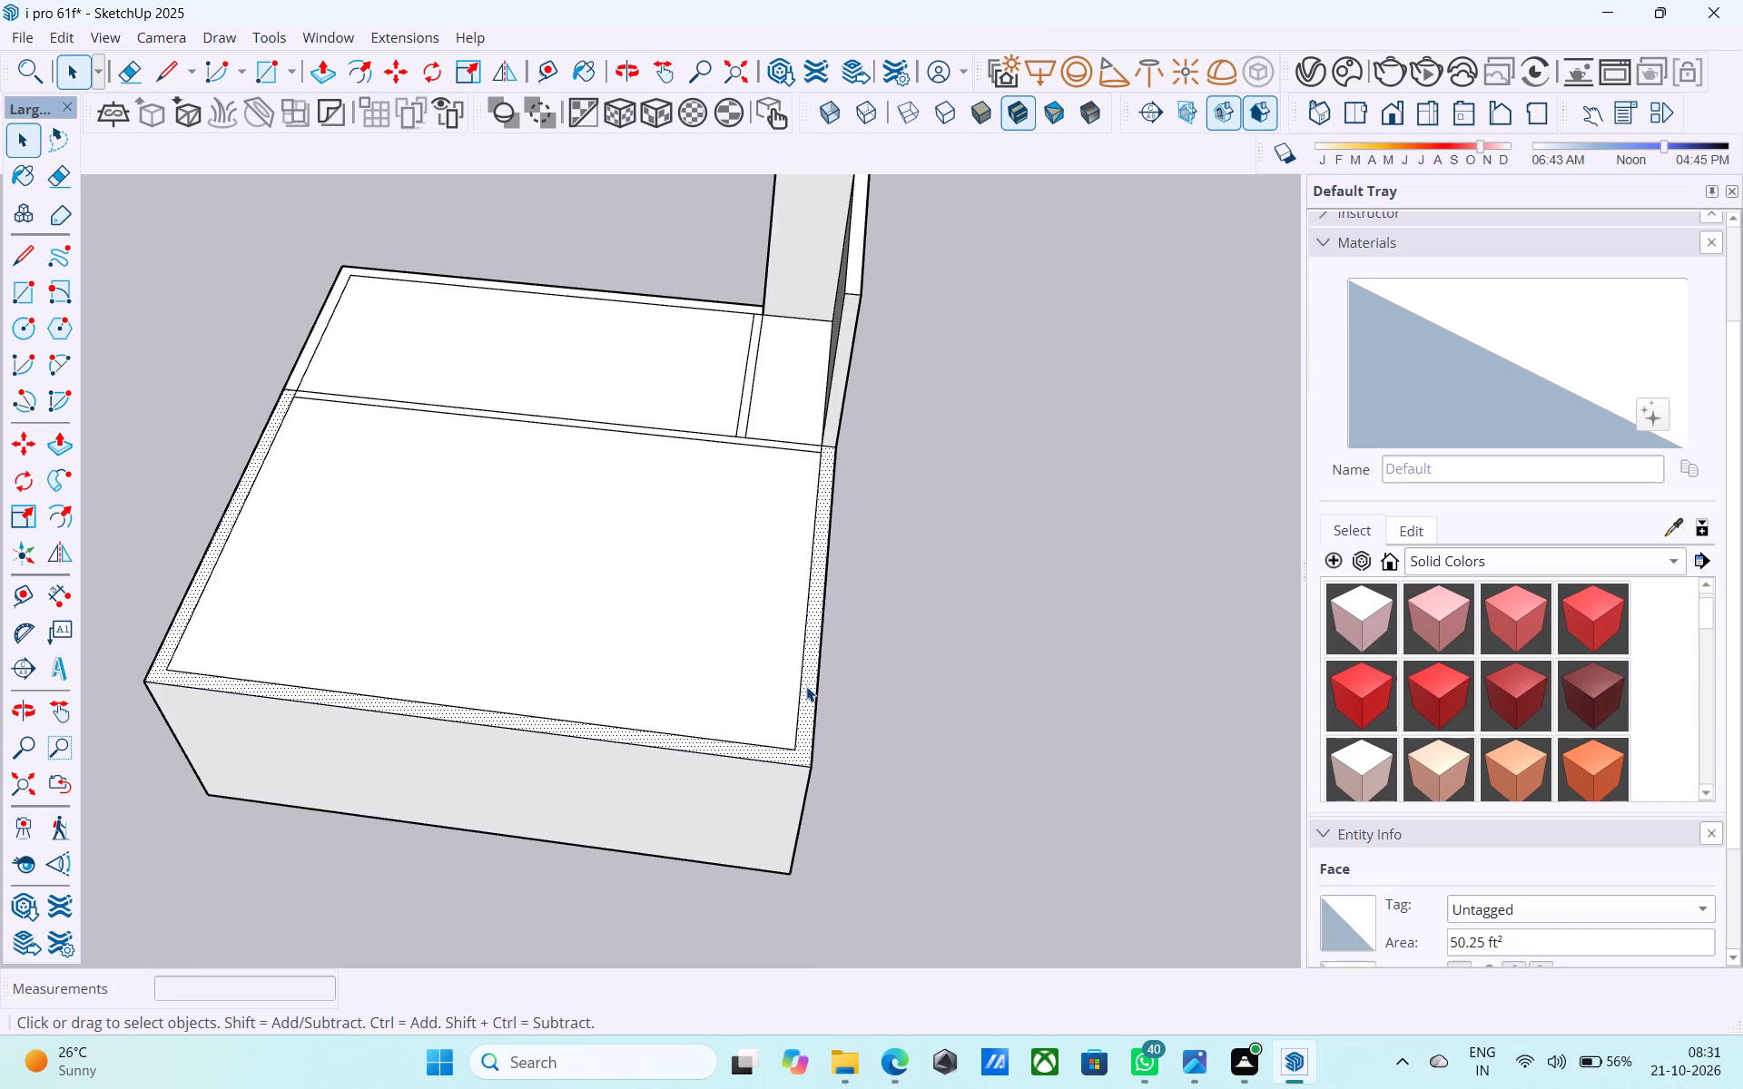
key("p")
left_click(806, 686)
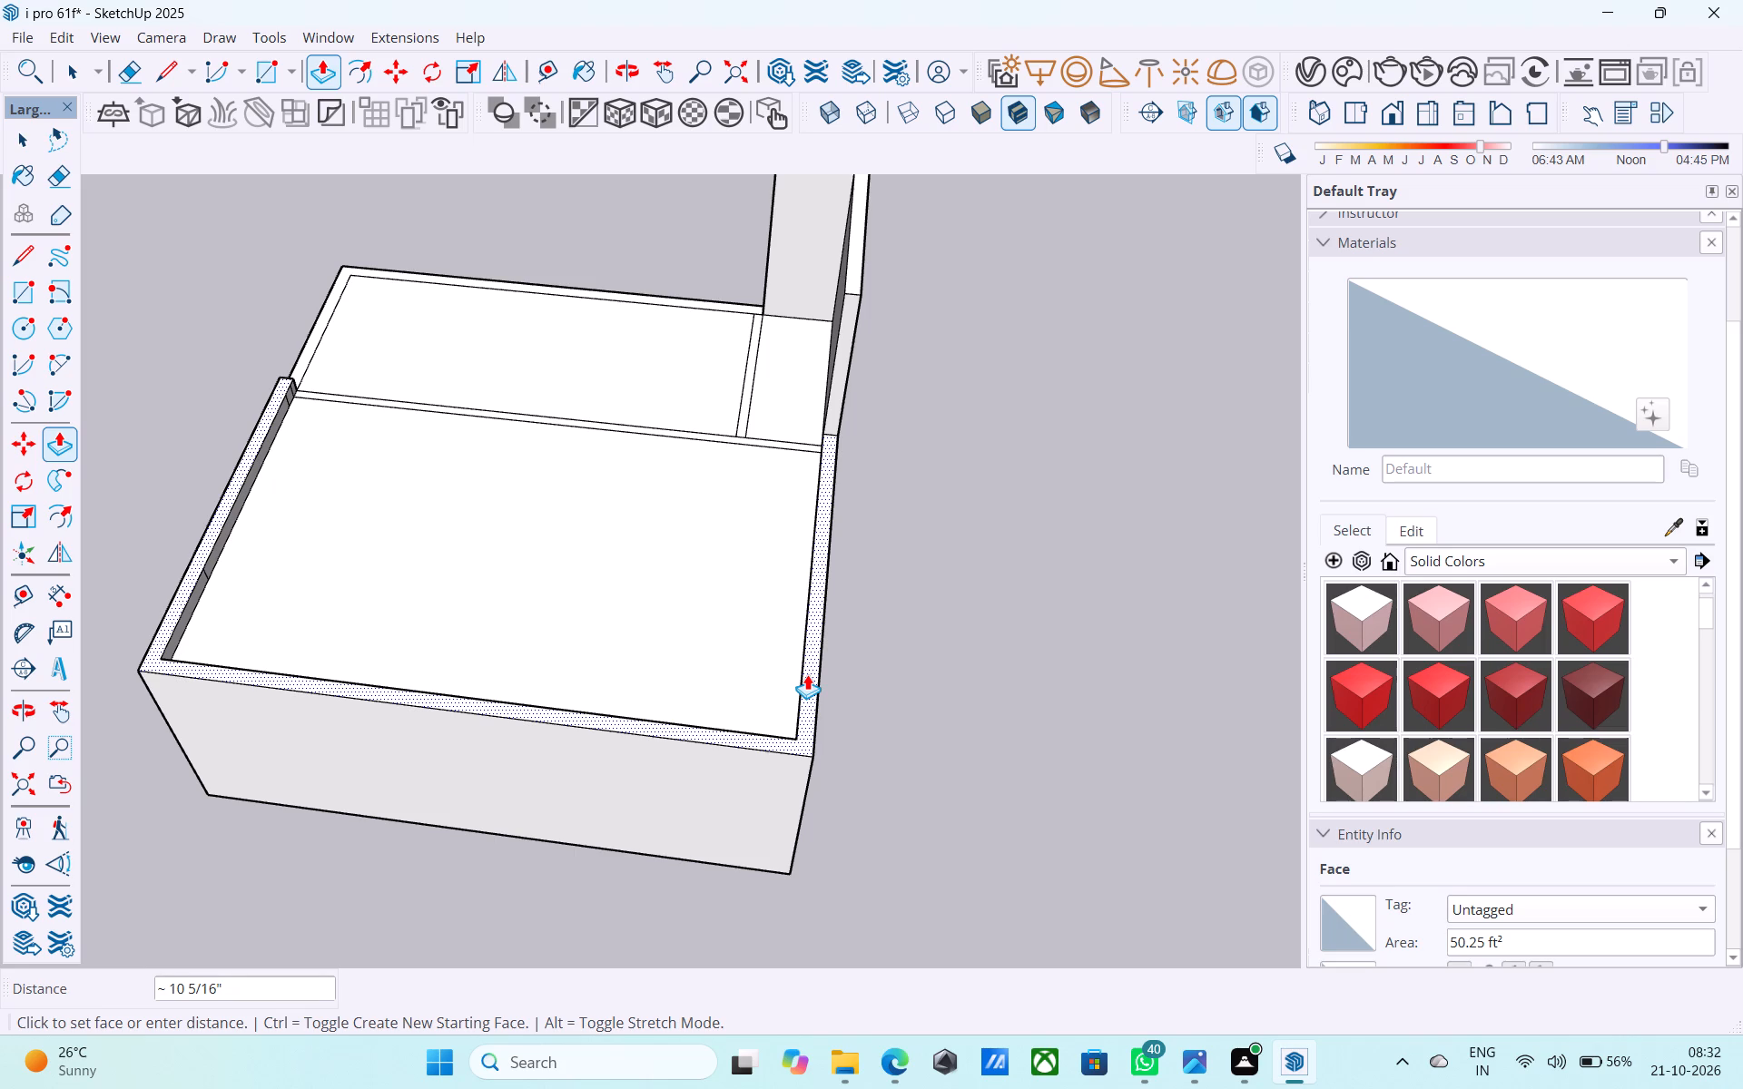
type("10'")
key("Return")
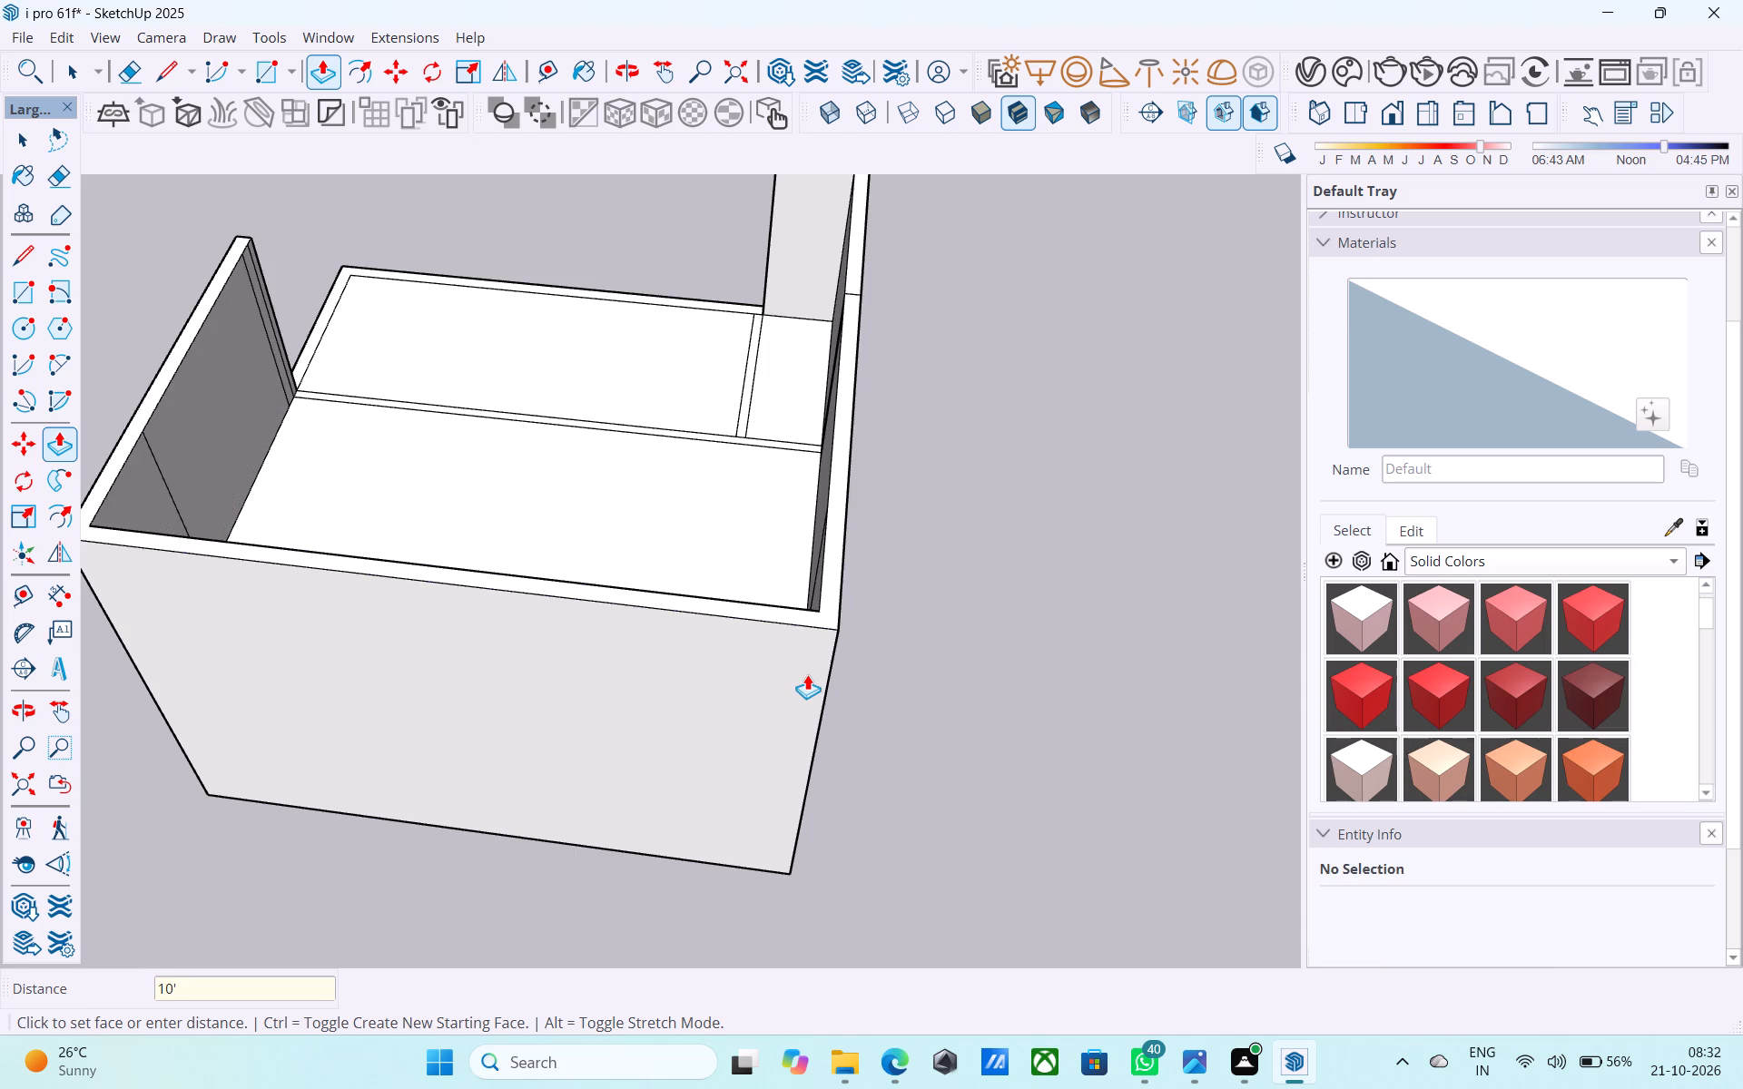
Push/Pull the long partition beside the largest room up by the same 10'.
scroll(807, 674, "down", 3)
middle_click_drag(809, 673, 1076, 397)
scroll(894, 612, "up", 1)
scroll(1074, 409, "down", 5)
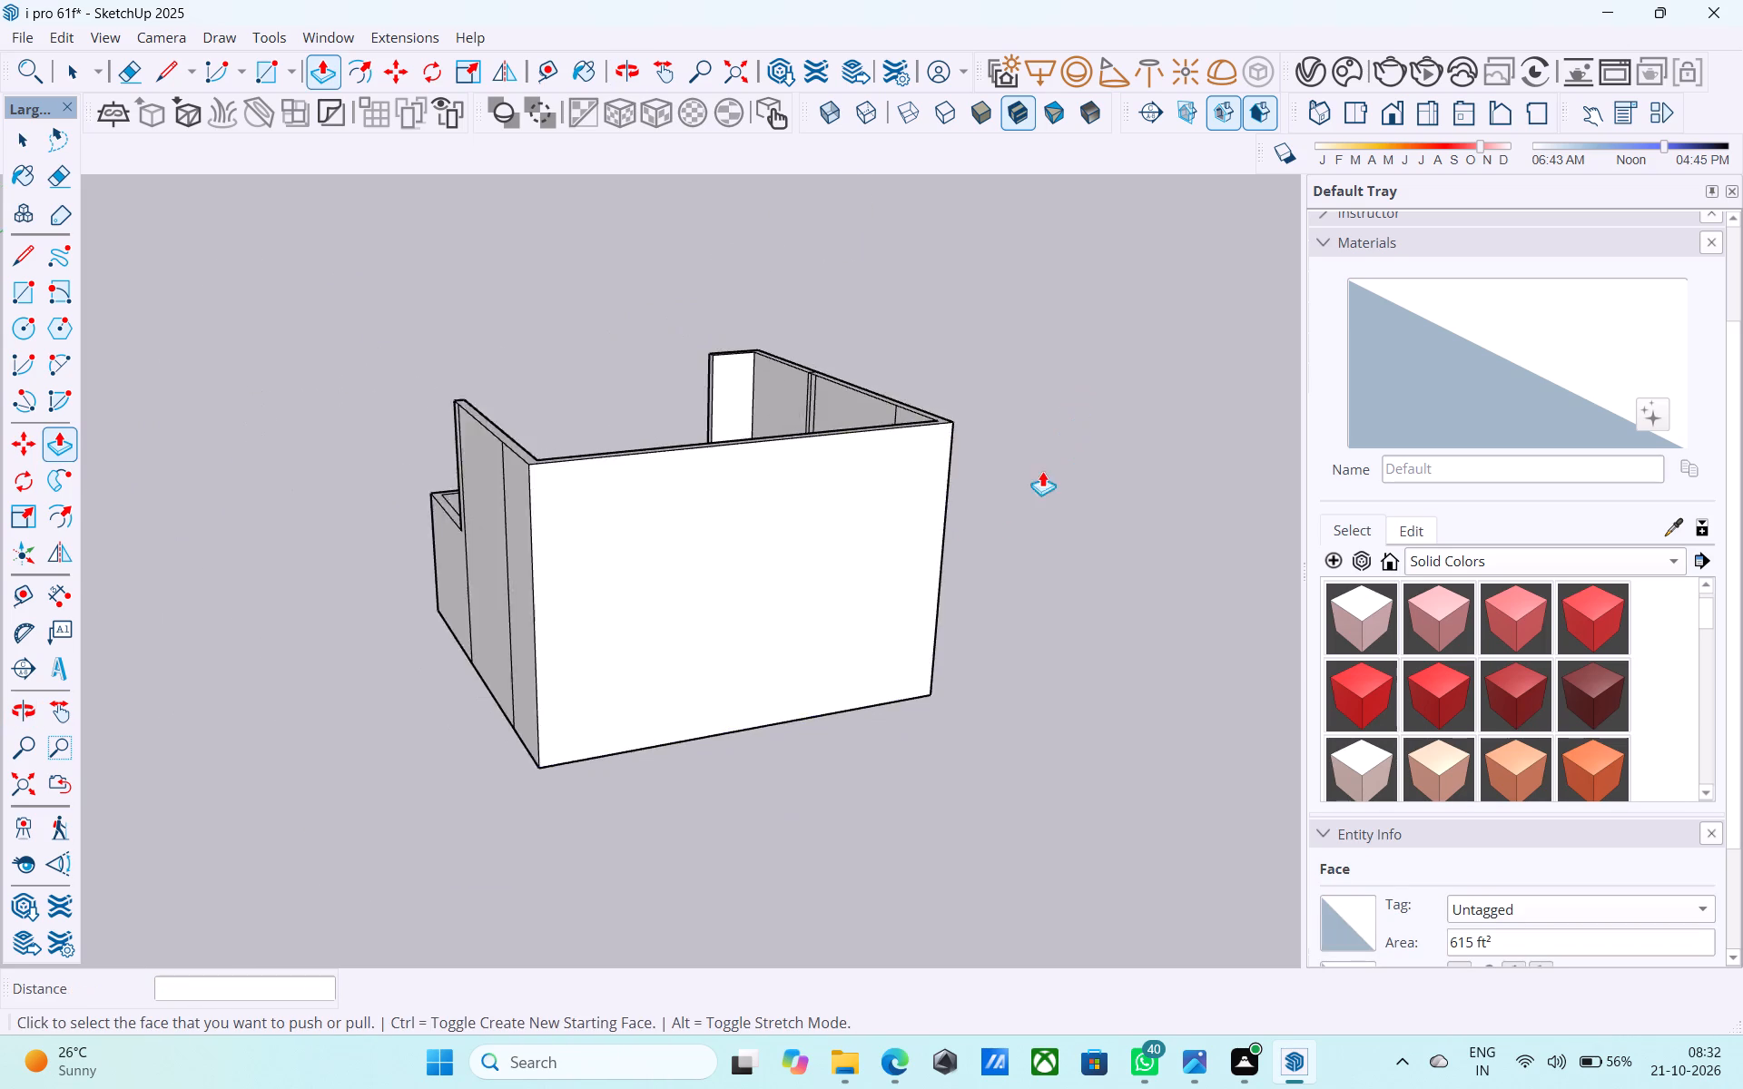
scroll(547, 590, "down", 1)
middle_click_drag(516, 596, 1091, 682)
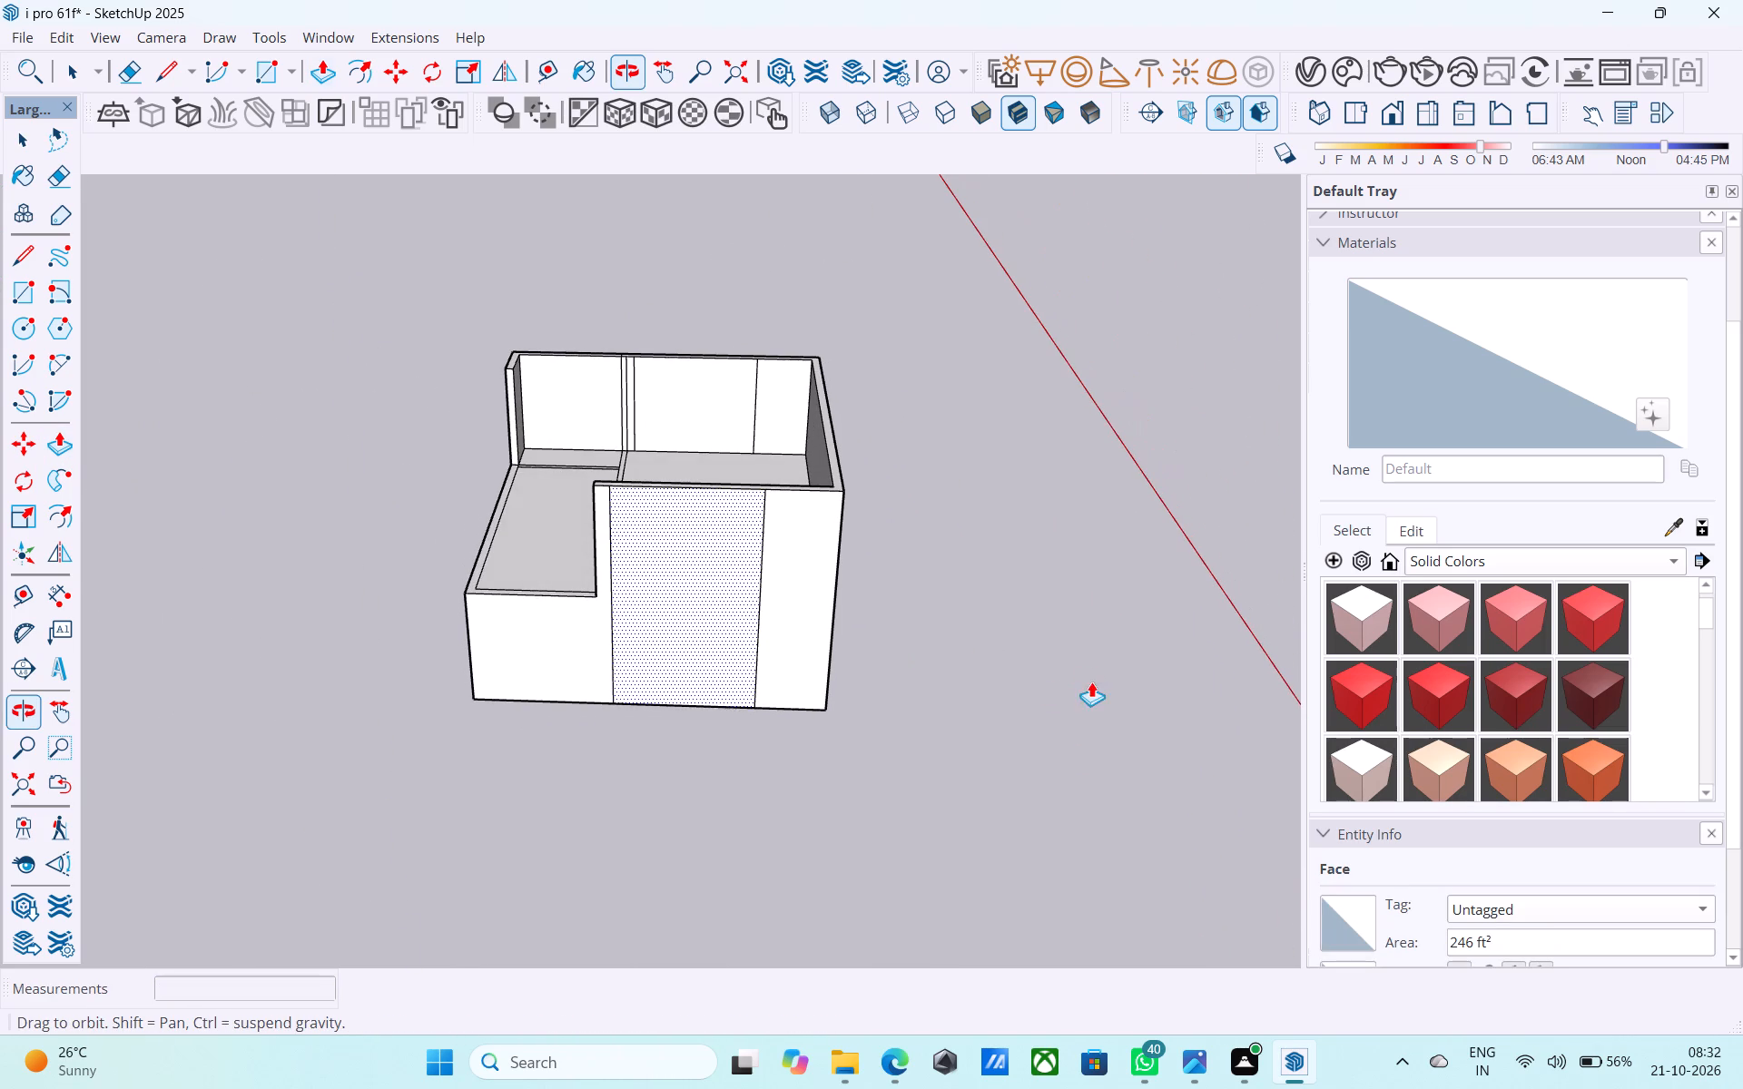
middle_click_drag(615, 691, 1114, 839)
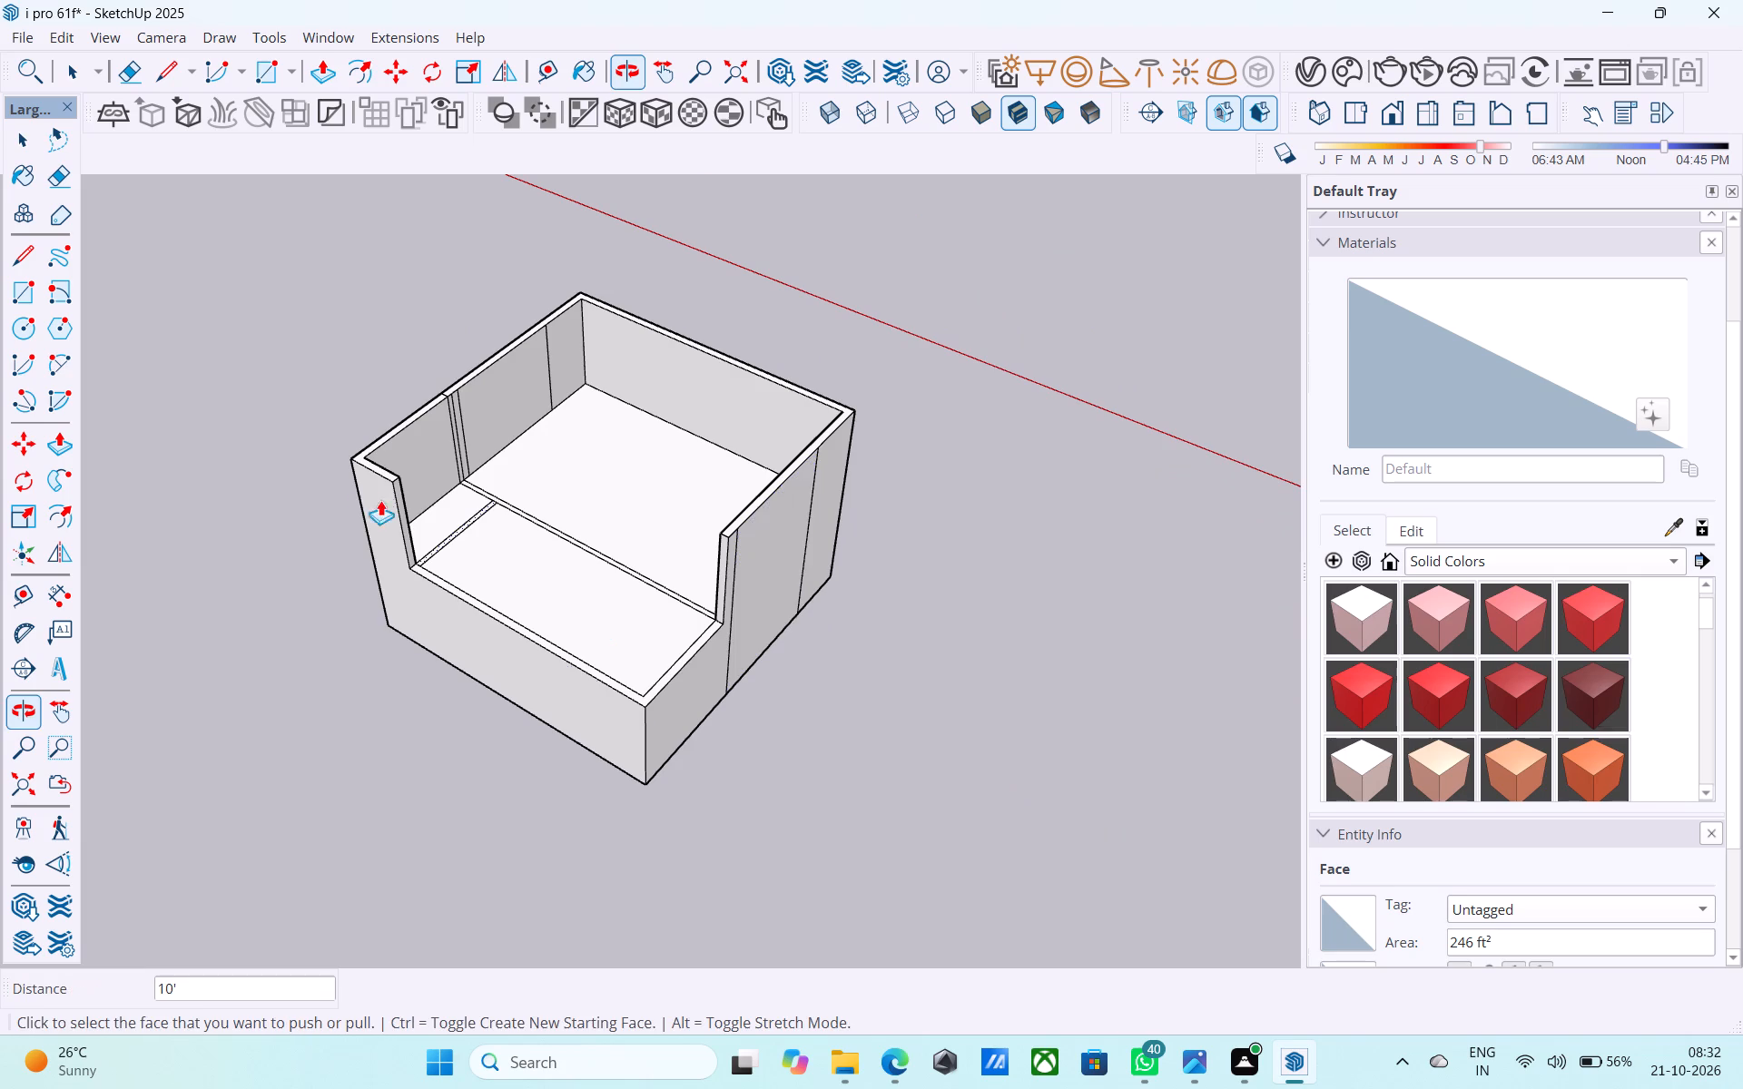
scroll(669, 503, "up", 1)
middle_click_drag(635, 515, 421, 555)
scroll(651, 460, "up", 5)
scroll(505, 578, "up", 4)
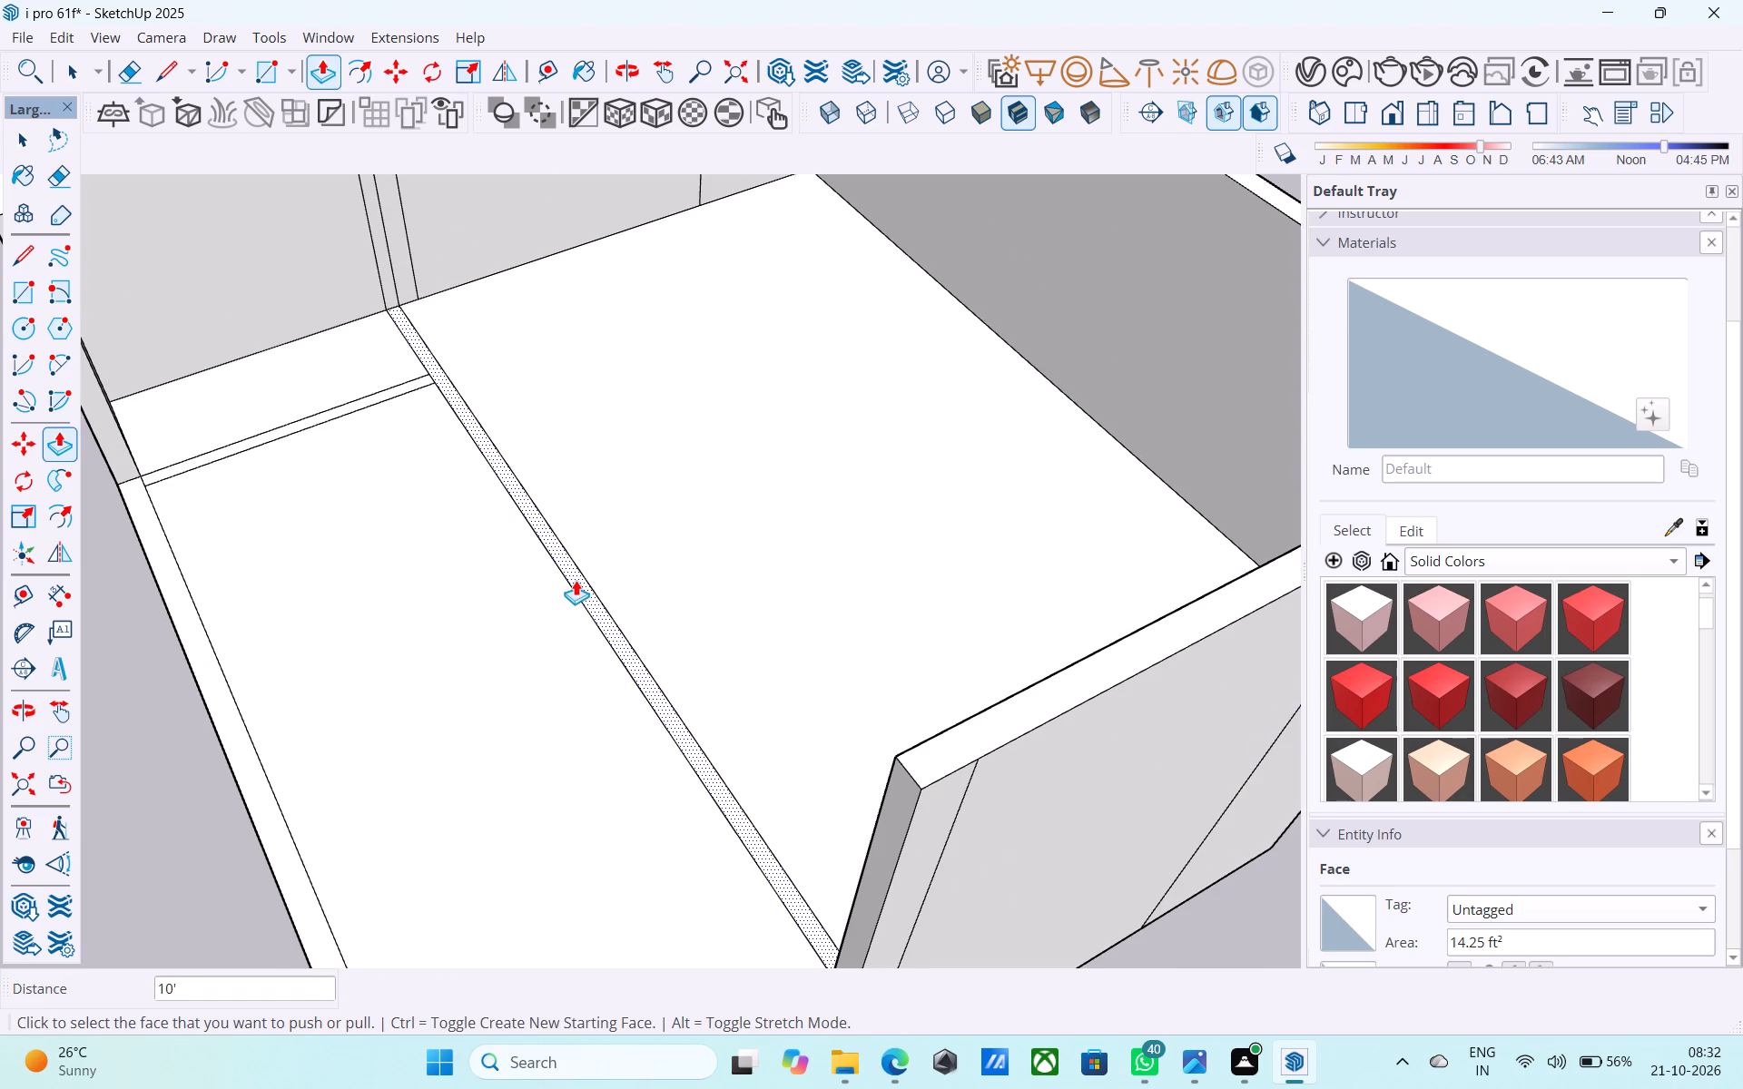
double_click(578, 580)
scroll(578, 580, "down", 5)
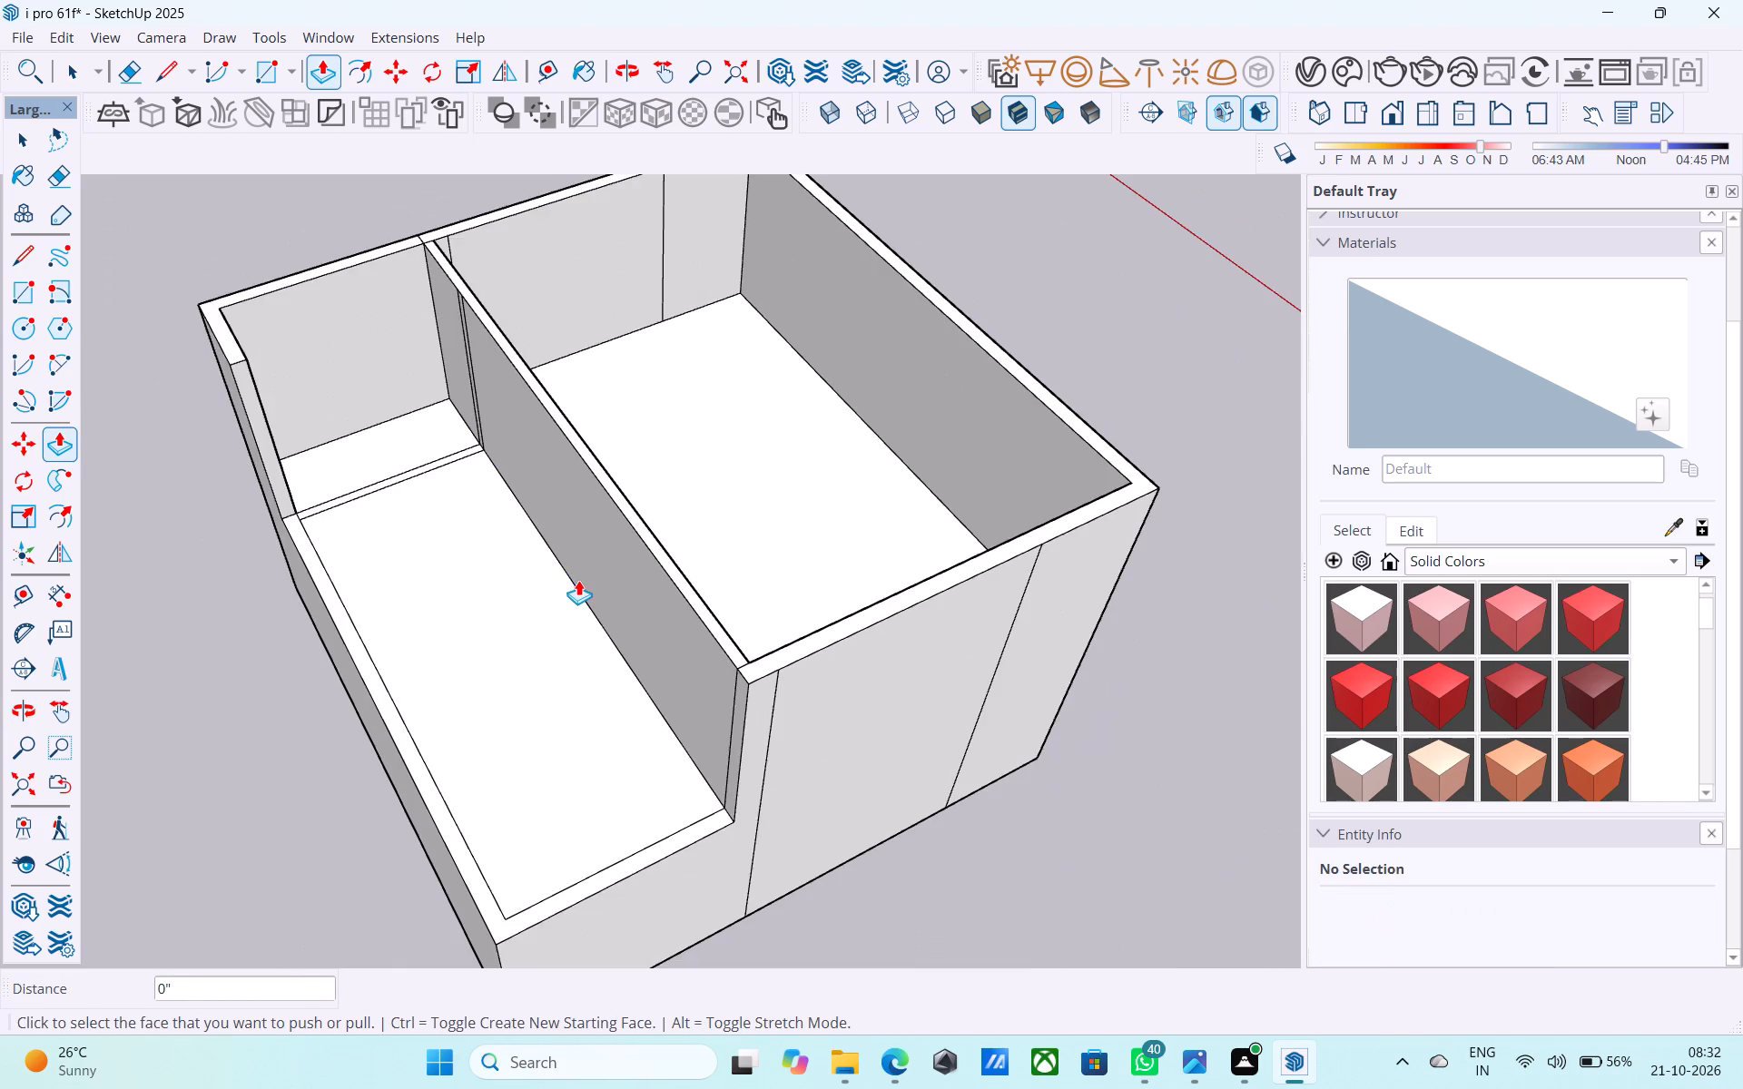
Examine the raised outer walls and long partition, together with the unraised wall section, from all sides.
scroll(578, 580, "down", 5)
middle_click_drag(313, 686, 700, 532)
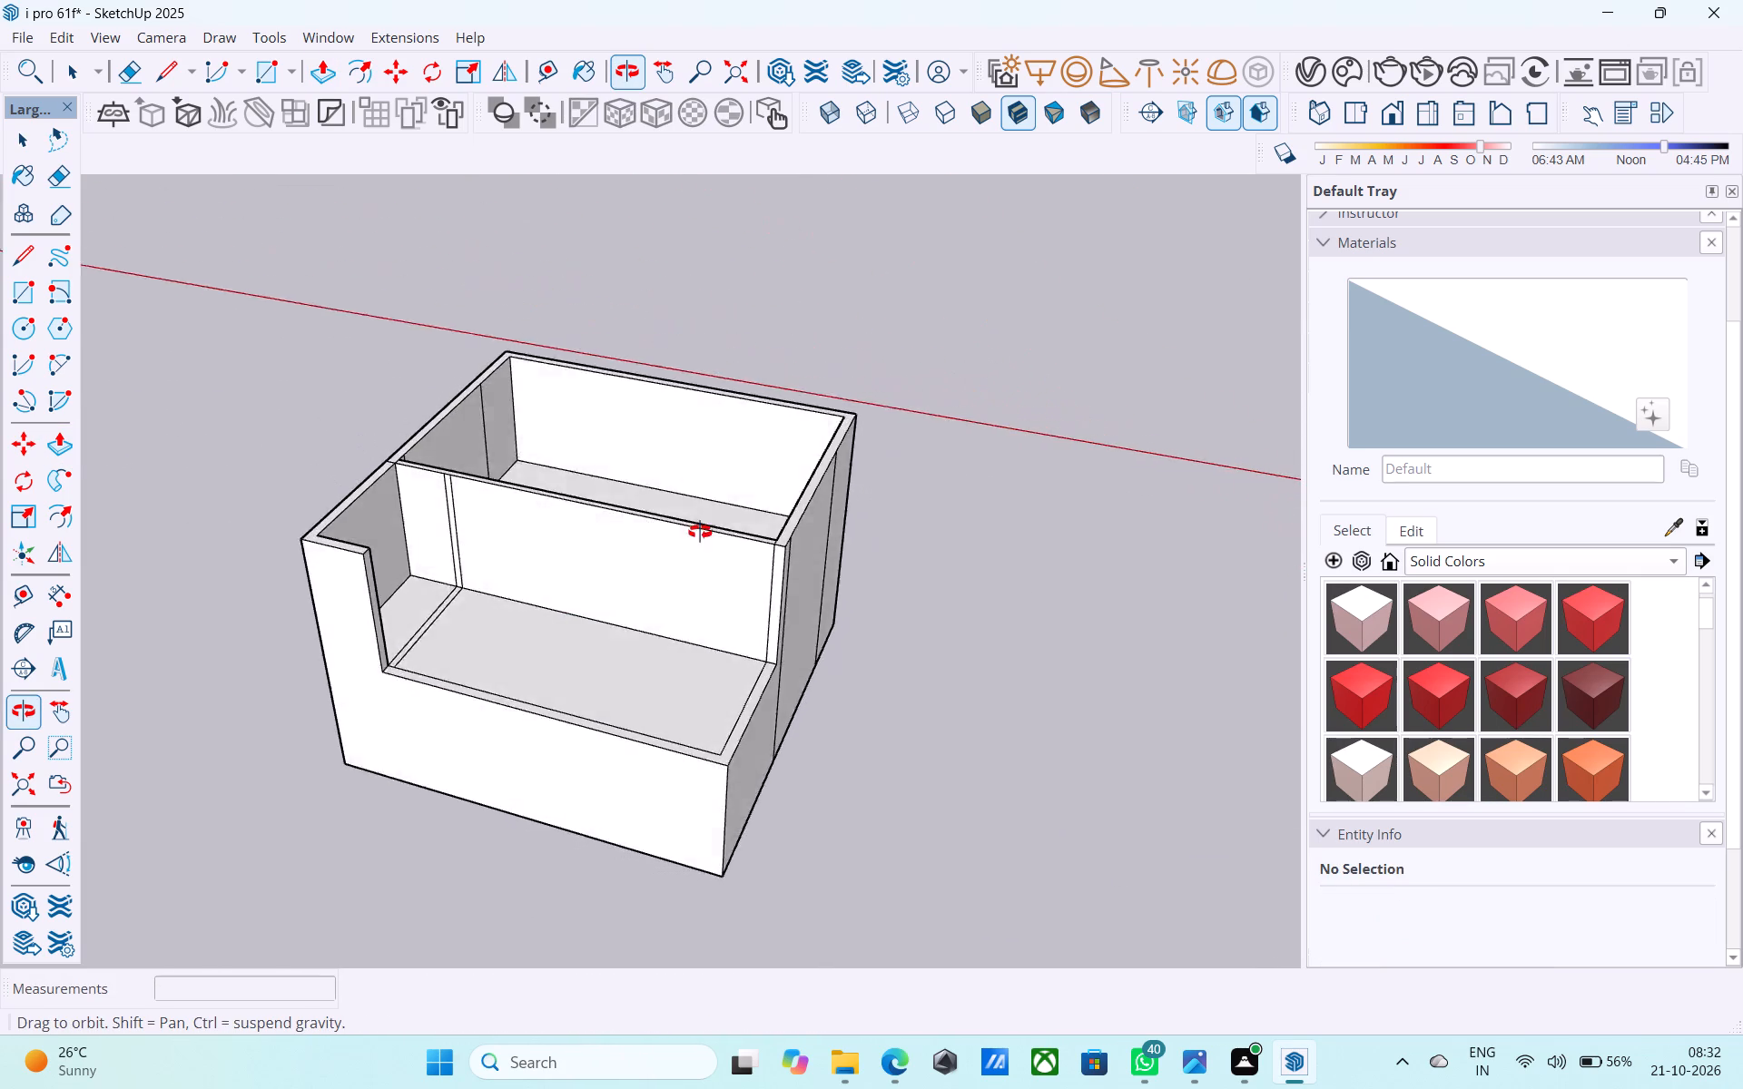
middle_click_drag(700, 532, 719, 521)
middle_click_drag(691, 519, 820, 626)
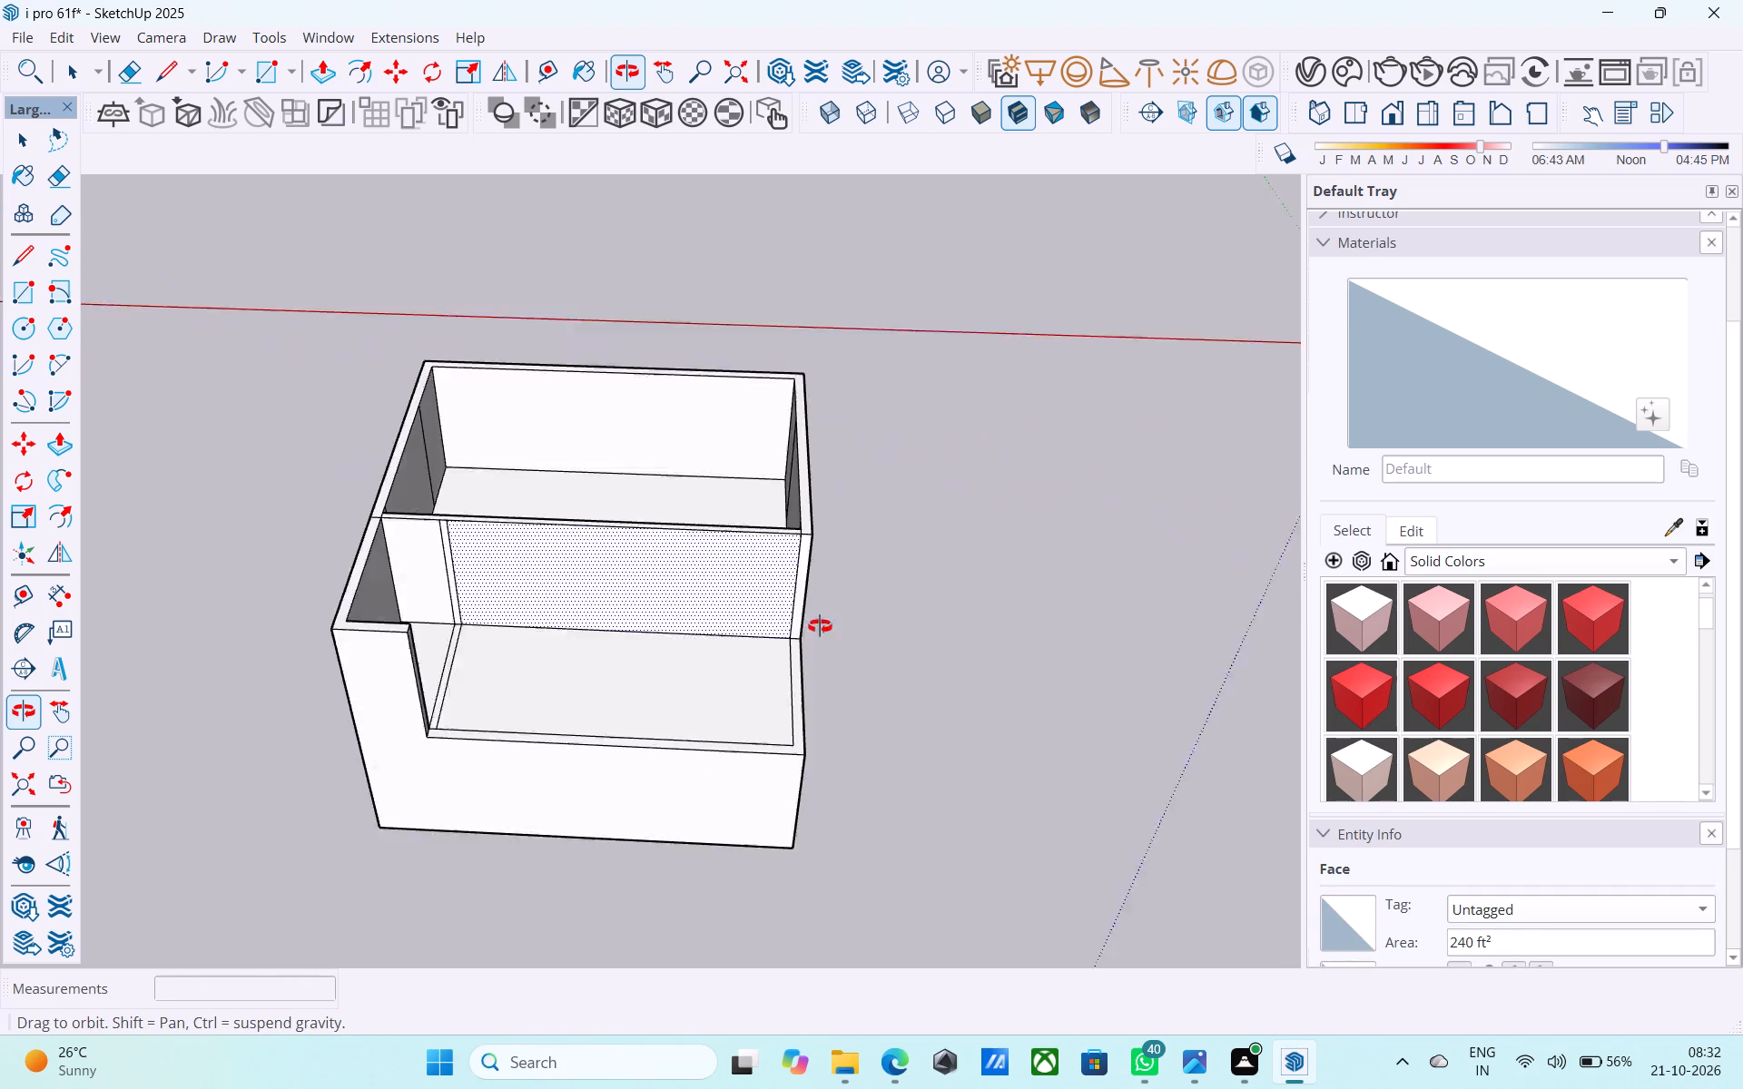
middle_click_drag(820, 626, 864, 658)
scroll(763, 775, "up", 4)
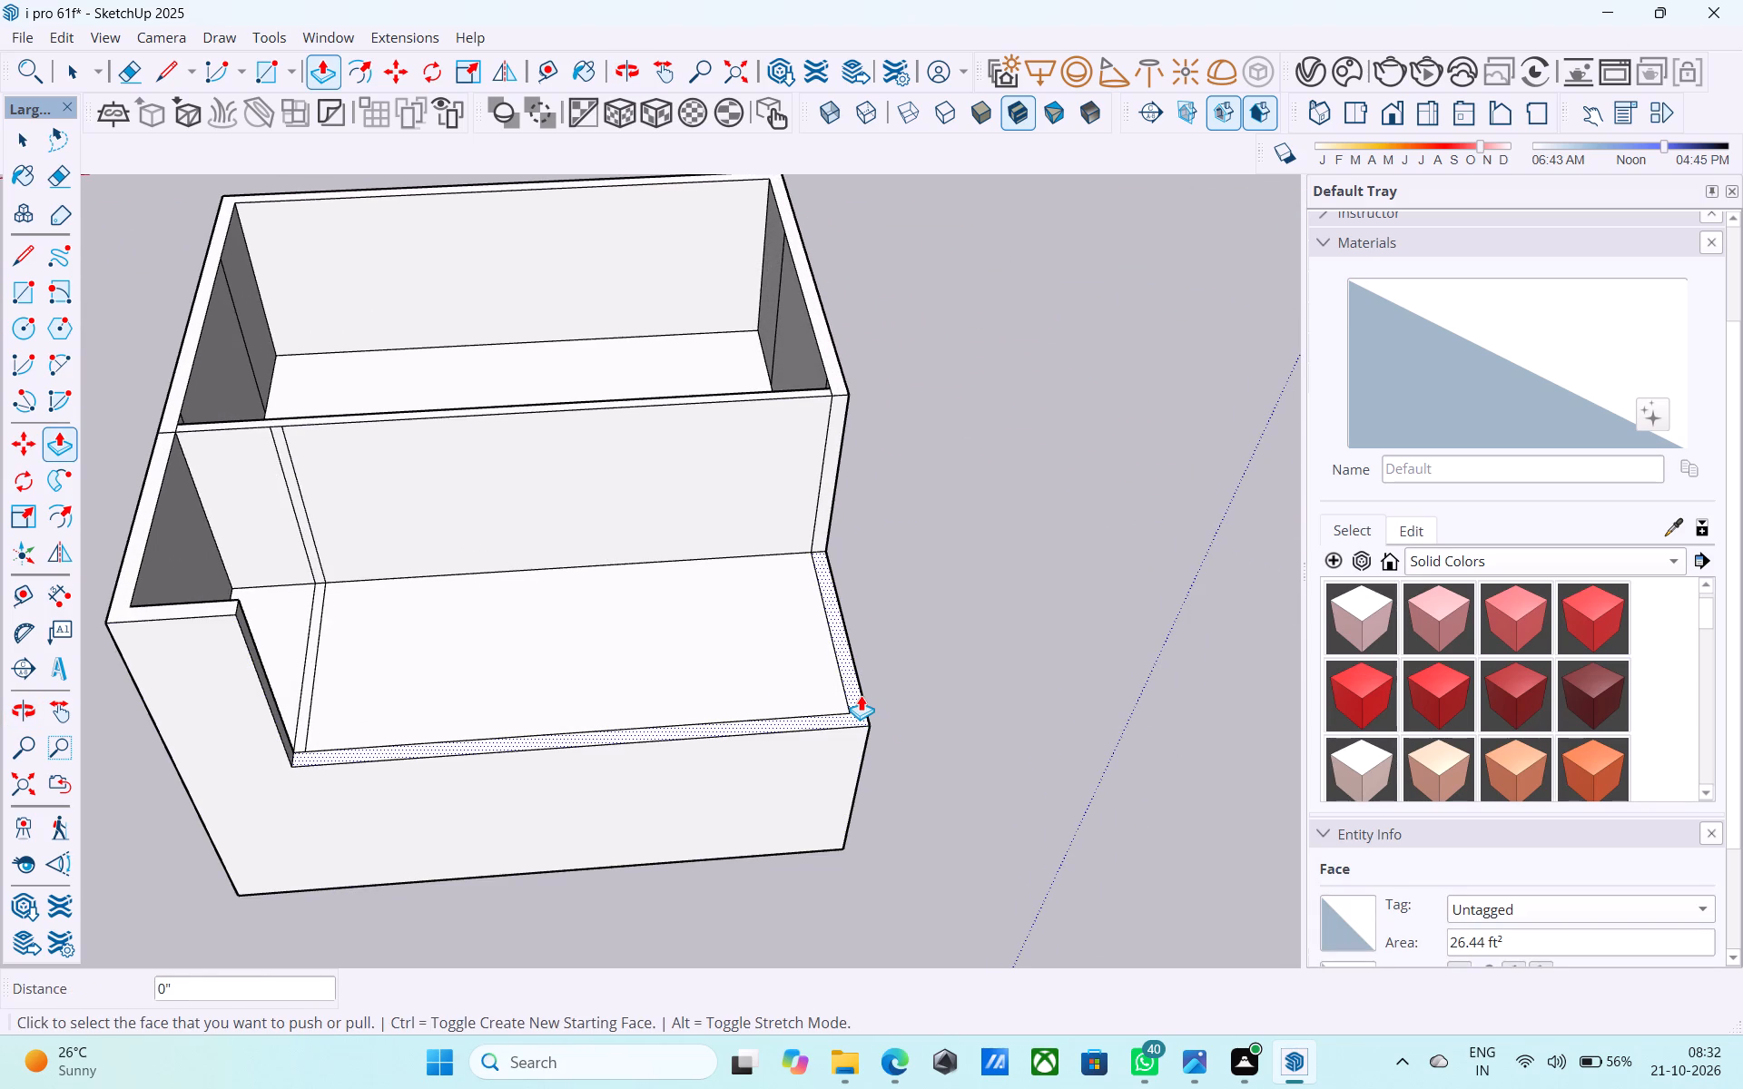
scroll(846, 701, "down", 4)
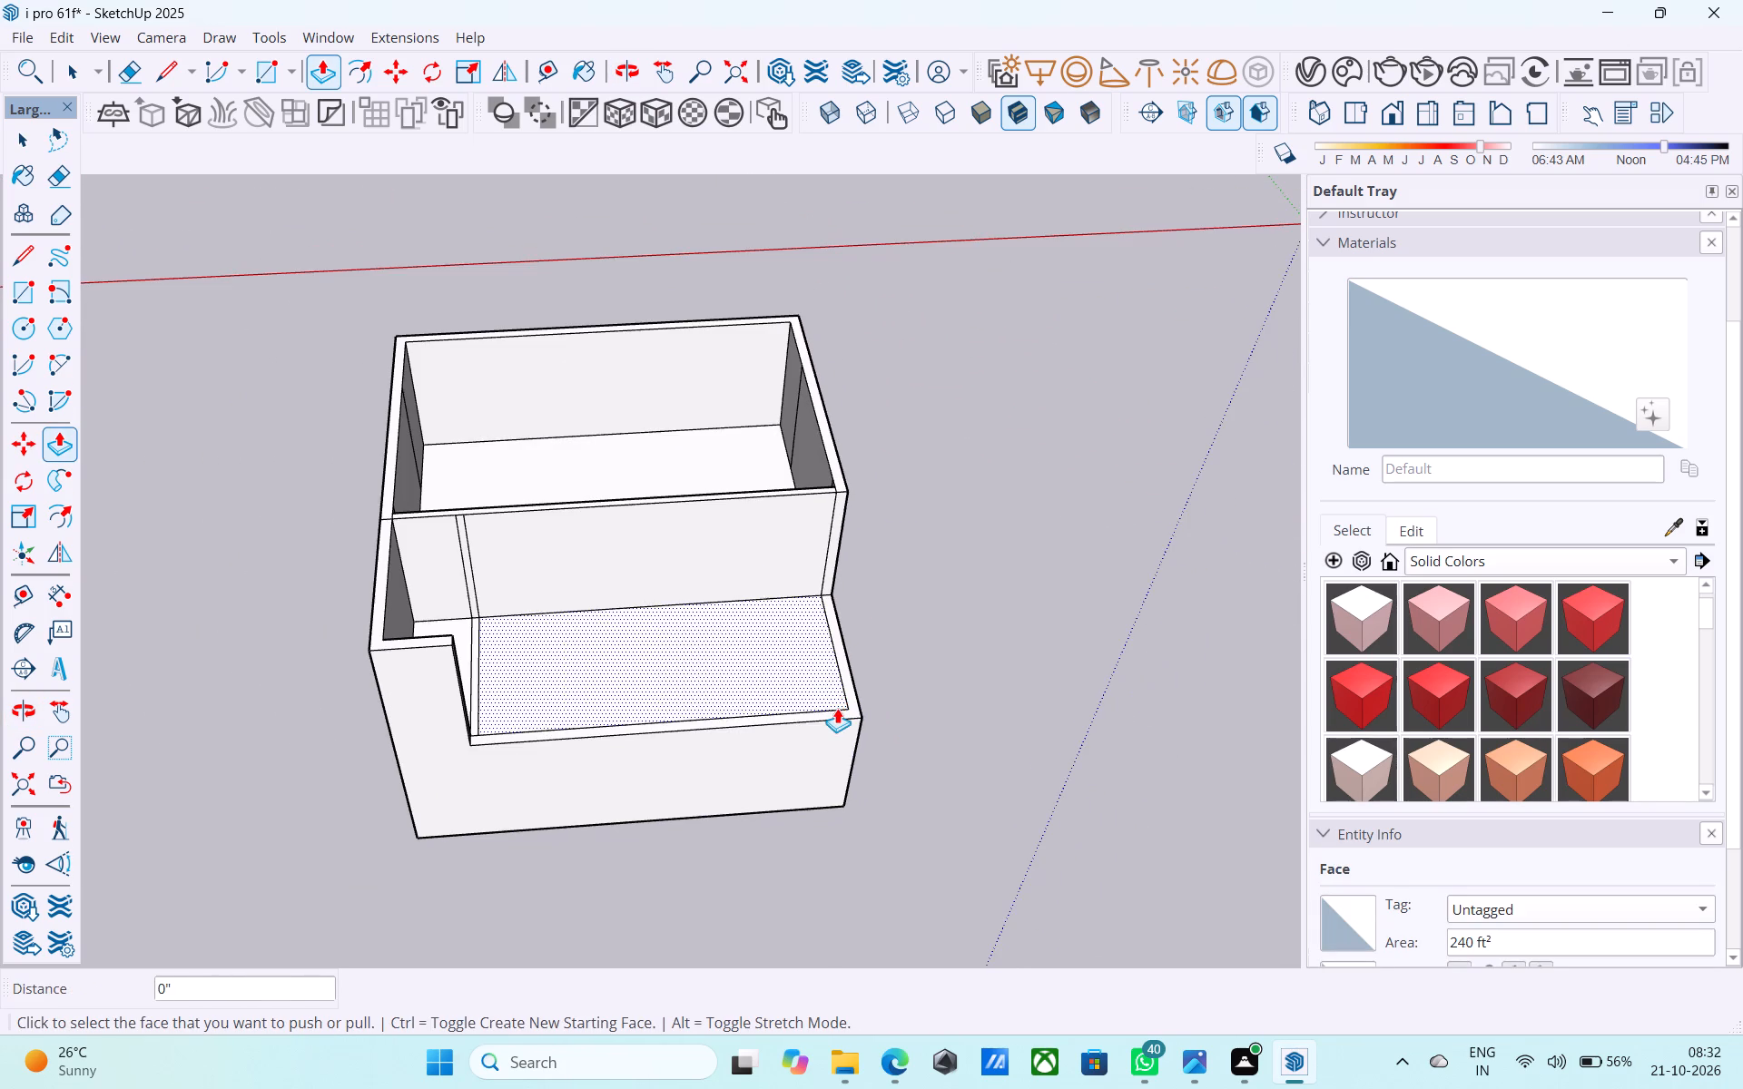
middle_click_drag(573, 871, 662, 605)
scroll(660, 596, "down", 3)
scroll(660, 596, "up", 1)
scroll(660, 596, "down", 3)
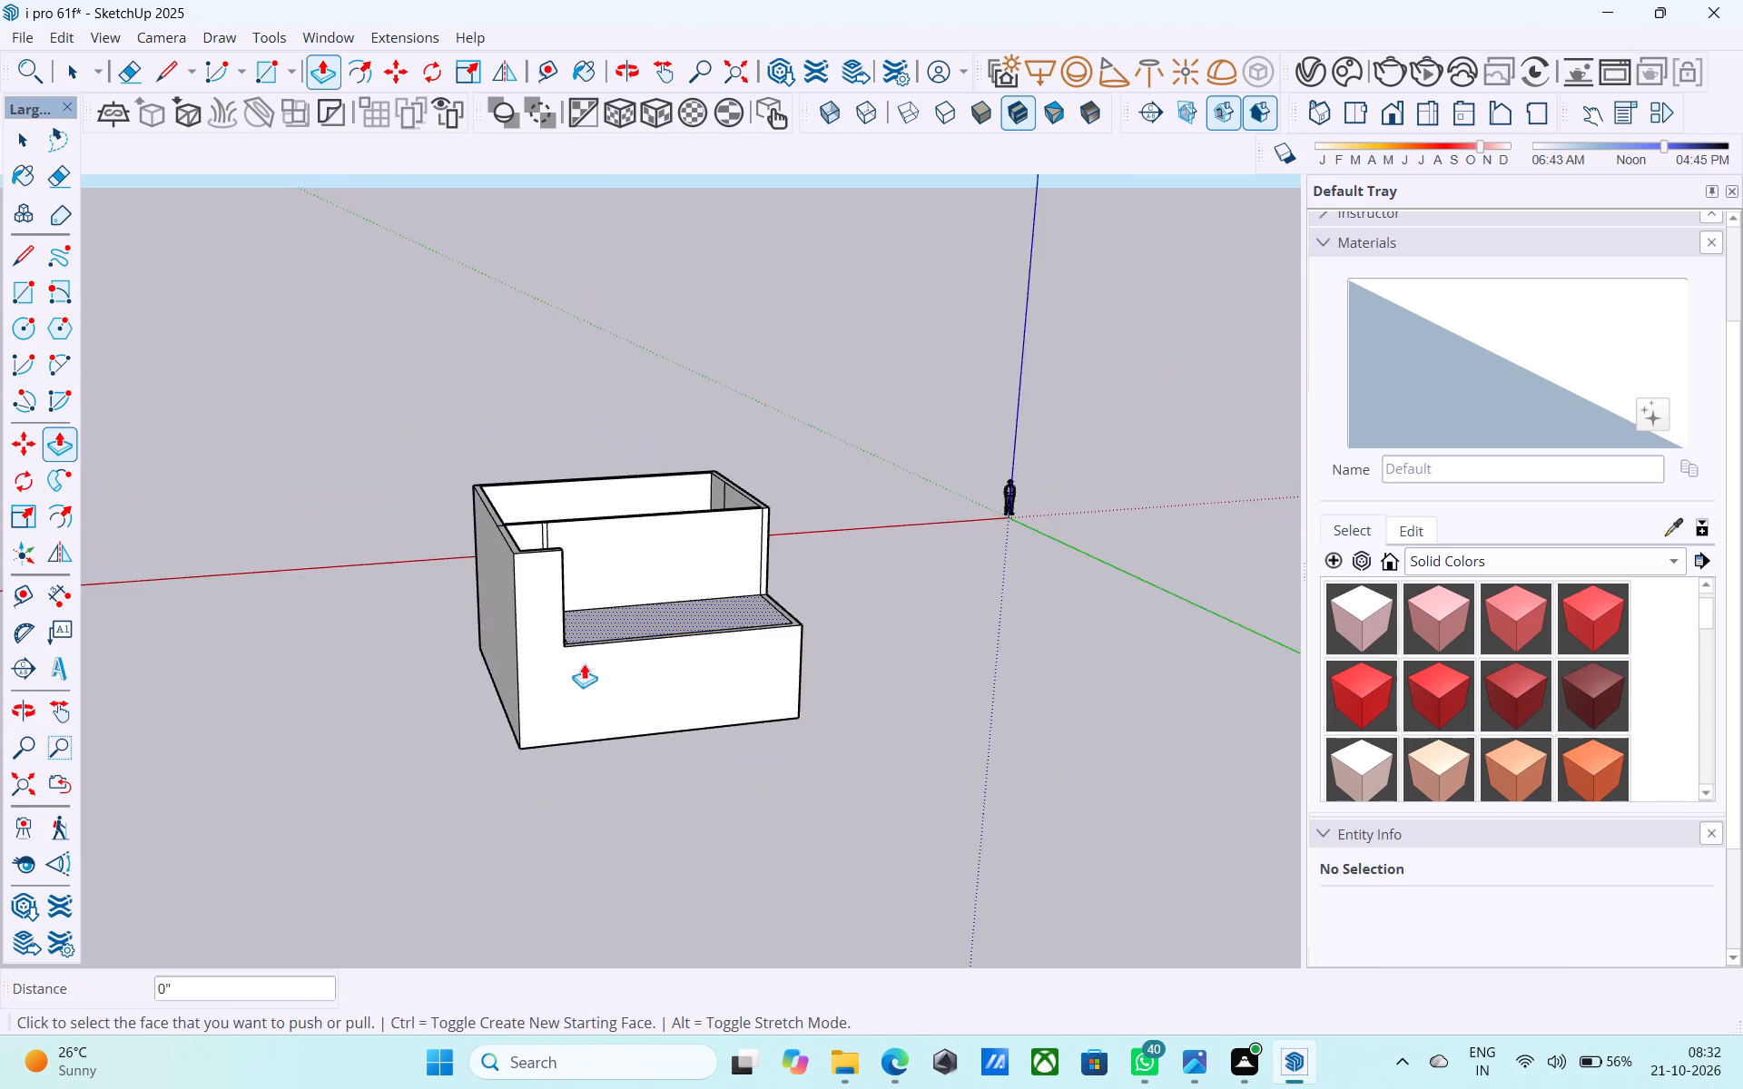
scroll(584, 663, "down", 1)
middle_click_drag(487, 746, 1173, 649)
middle_click_drag(484, 780, 375, 878)
middle_click_drag(660, 779, 0, 837)
middle_click_drag(876, 705, 331, 813)
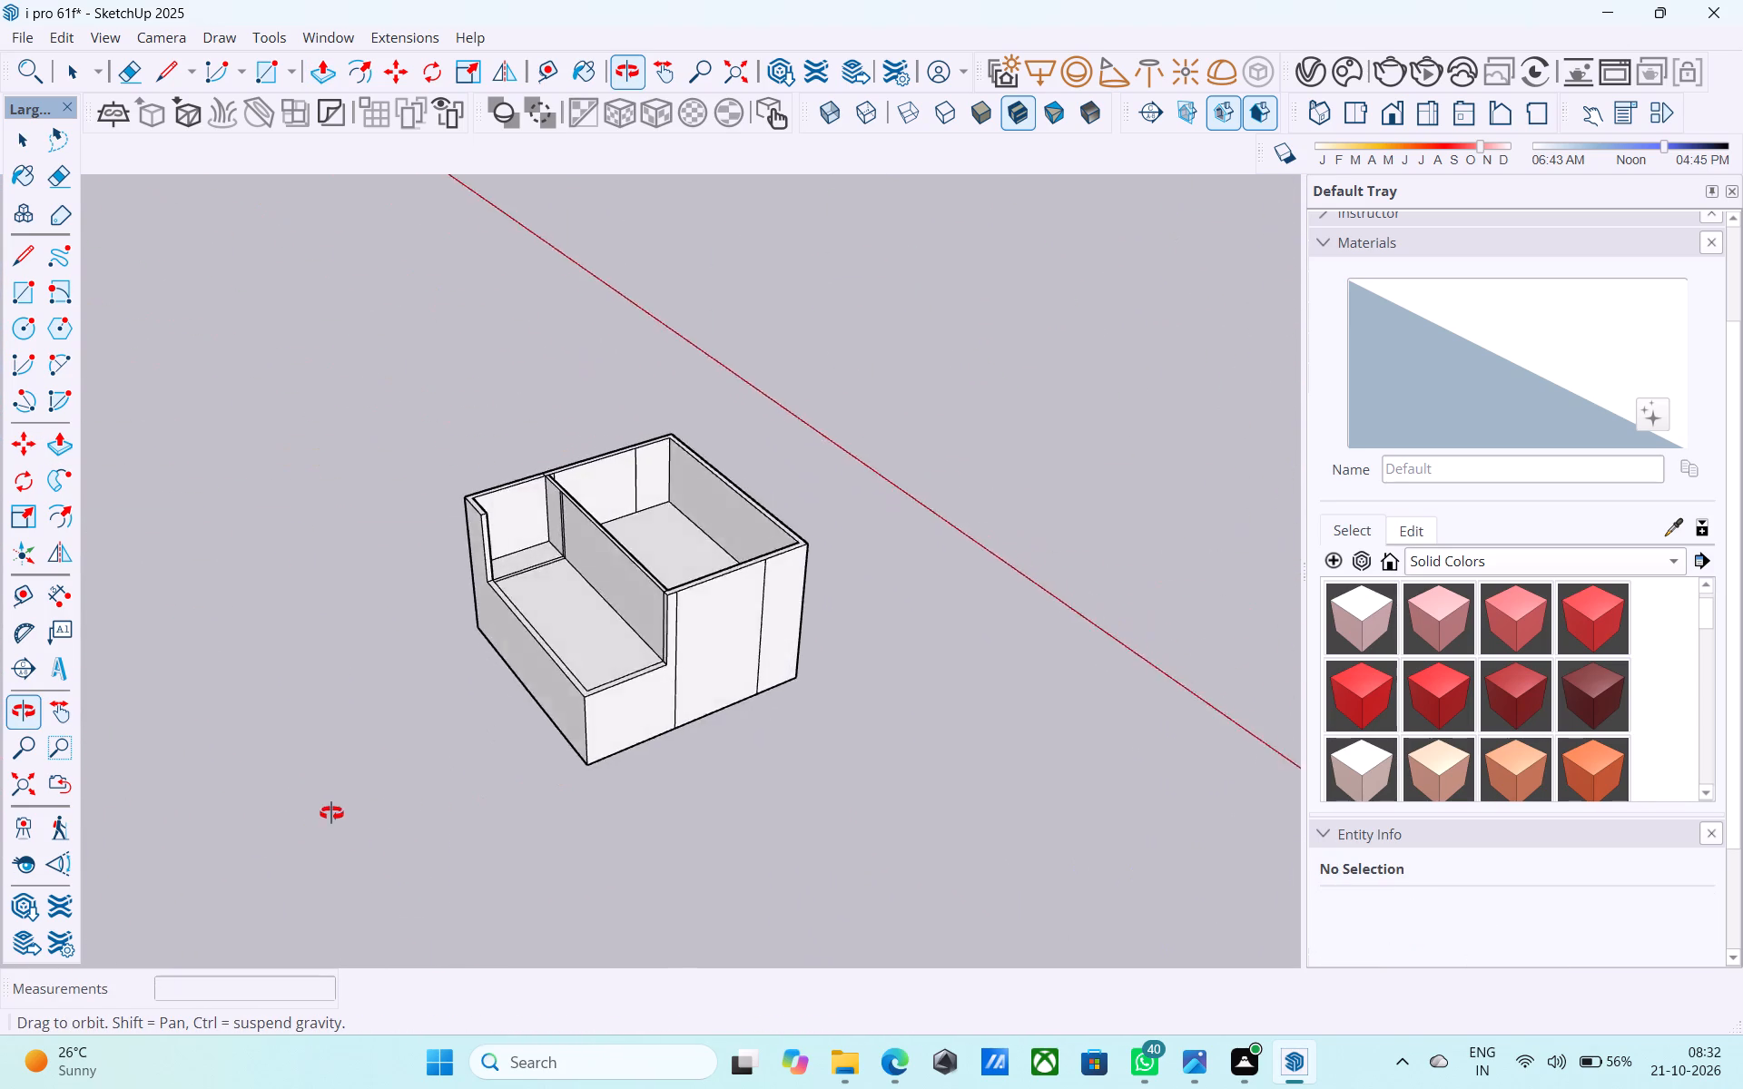
middle_click_drag(331, 813, 1087, 655)
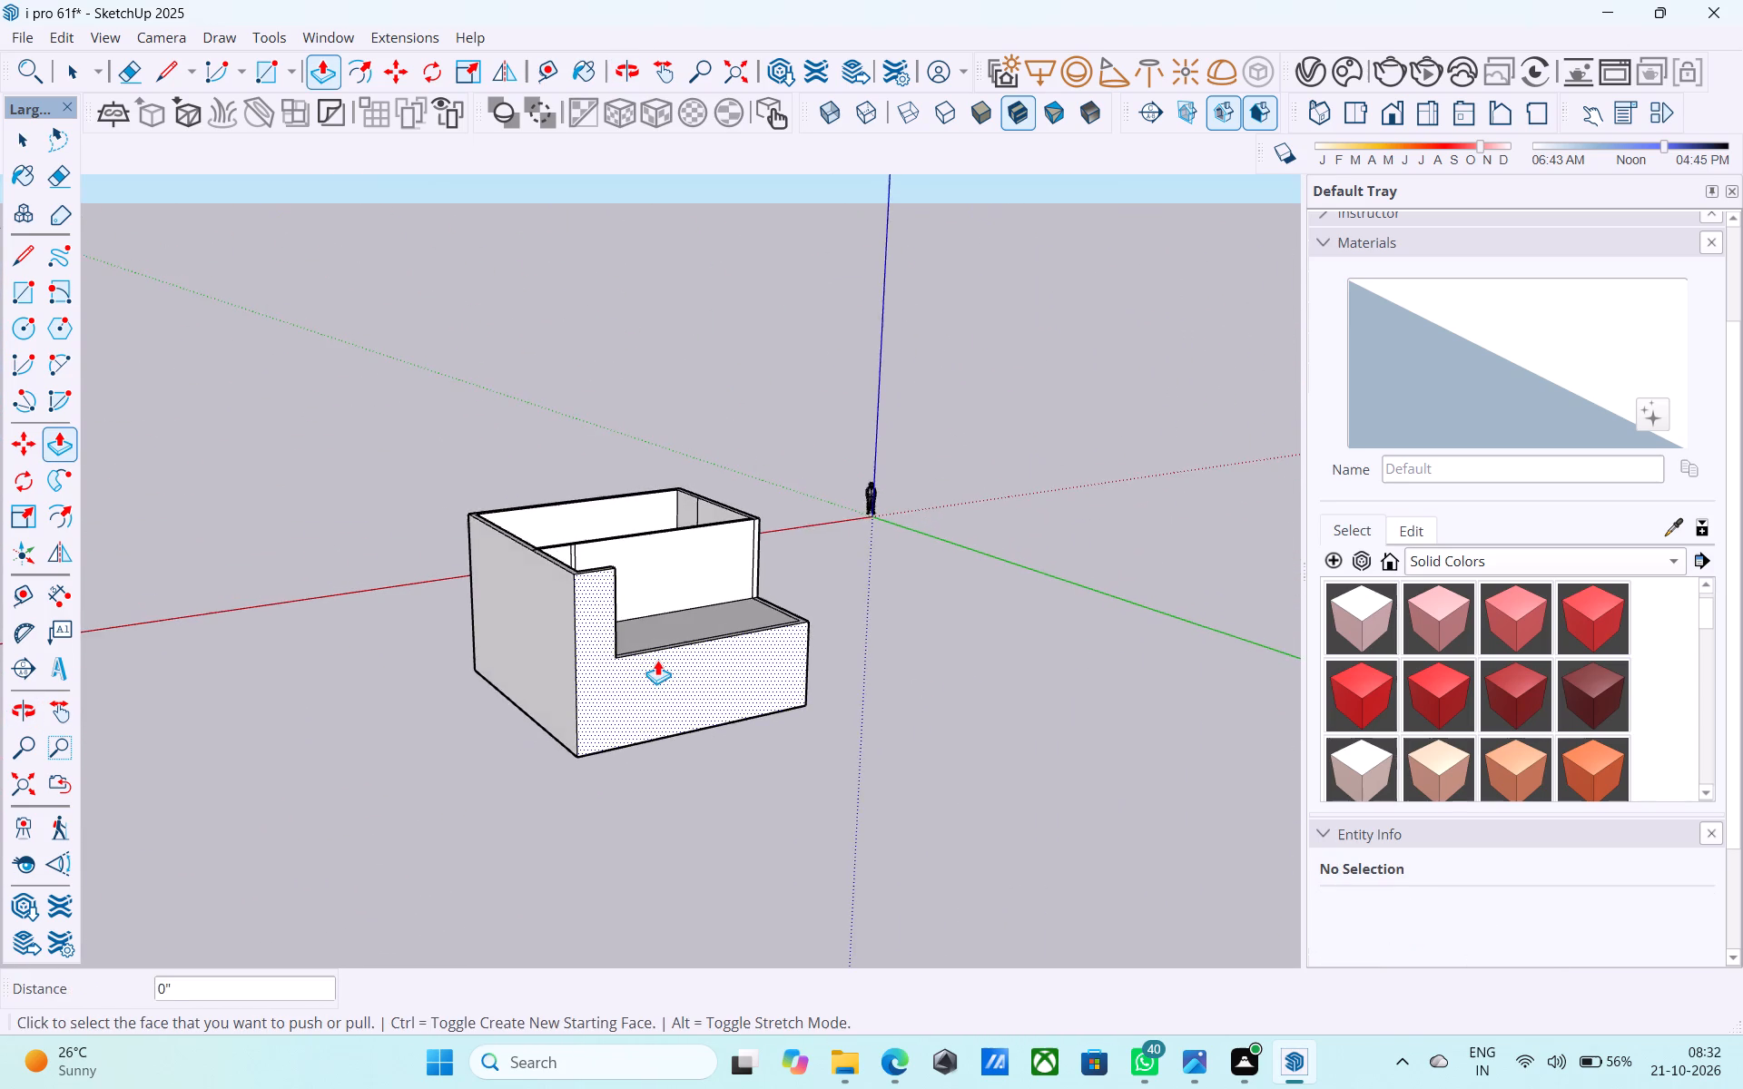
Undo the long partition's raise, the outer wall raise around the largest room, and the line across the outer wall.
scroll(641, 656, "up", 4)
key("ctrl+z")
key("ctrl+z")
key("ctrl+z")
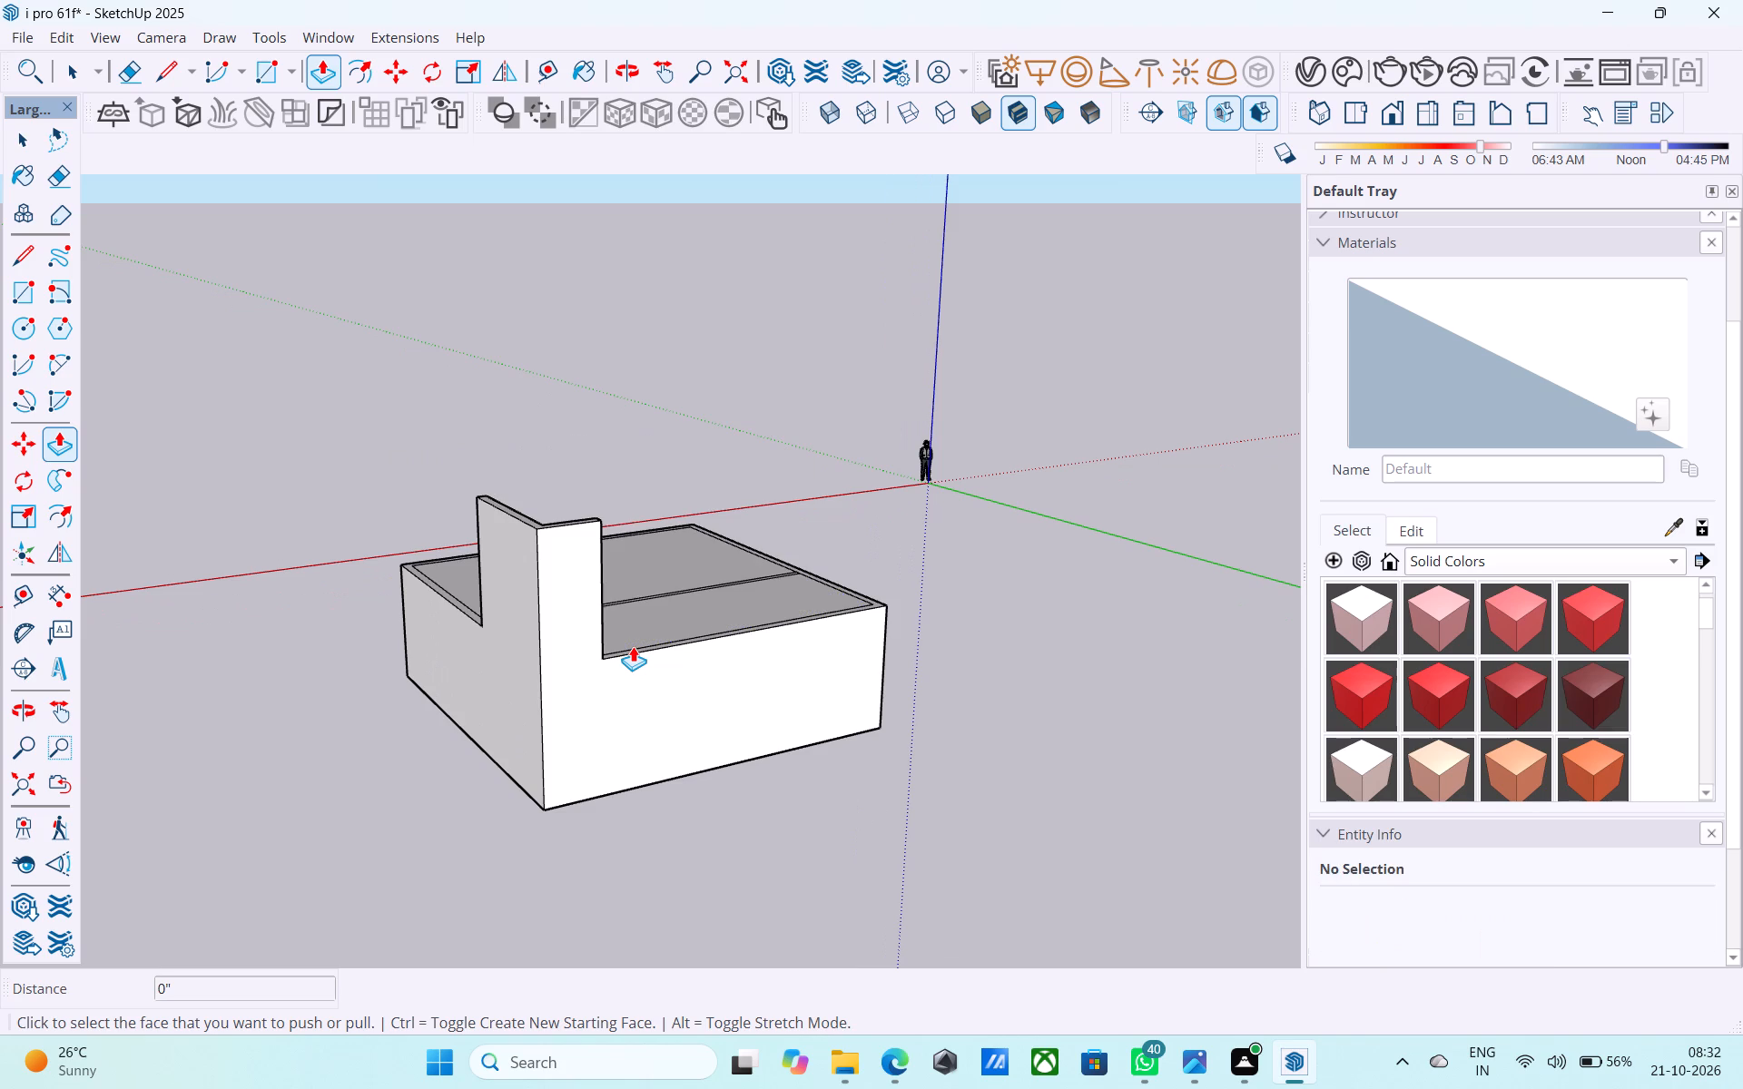
Push/Pull the entire remaining outer wall face around both larger rooms up 10', level with the corner wall.
middle_click_drag(526, 663, 949, 658)
middle_click_drag(675, 736, 833, 814)
scroll(755, 657, "up", 3)
middle_click_drag(729, 674, 816, 896)
scroll(632, 766, "up", 3)
key("space")
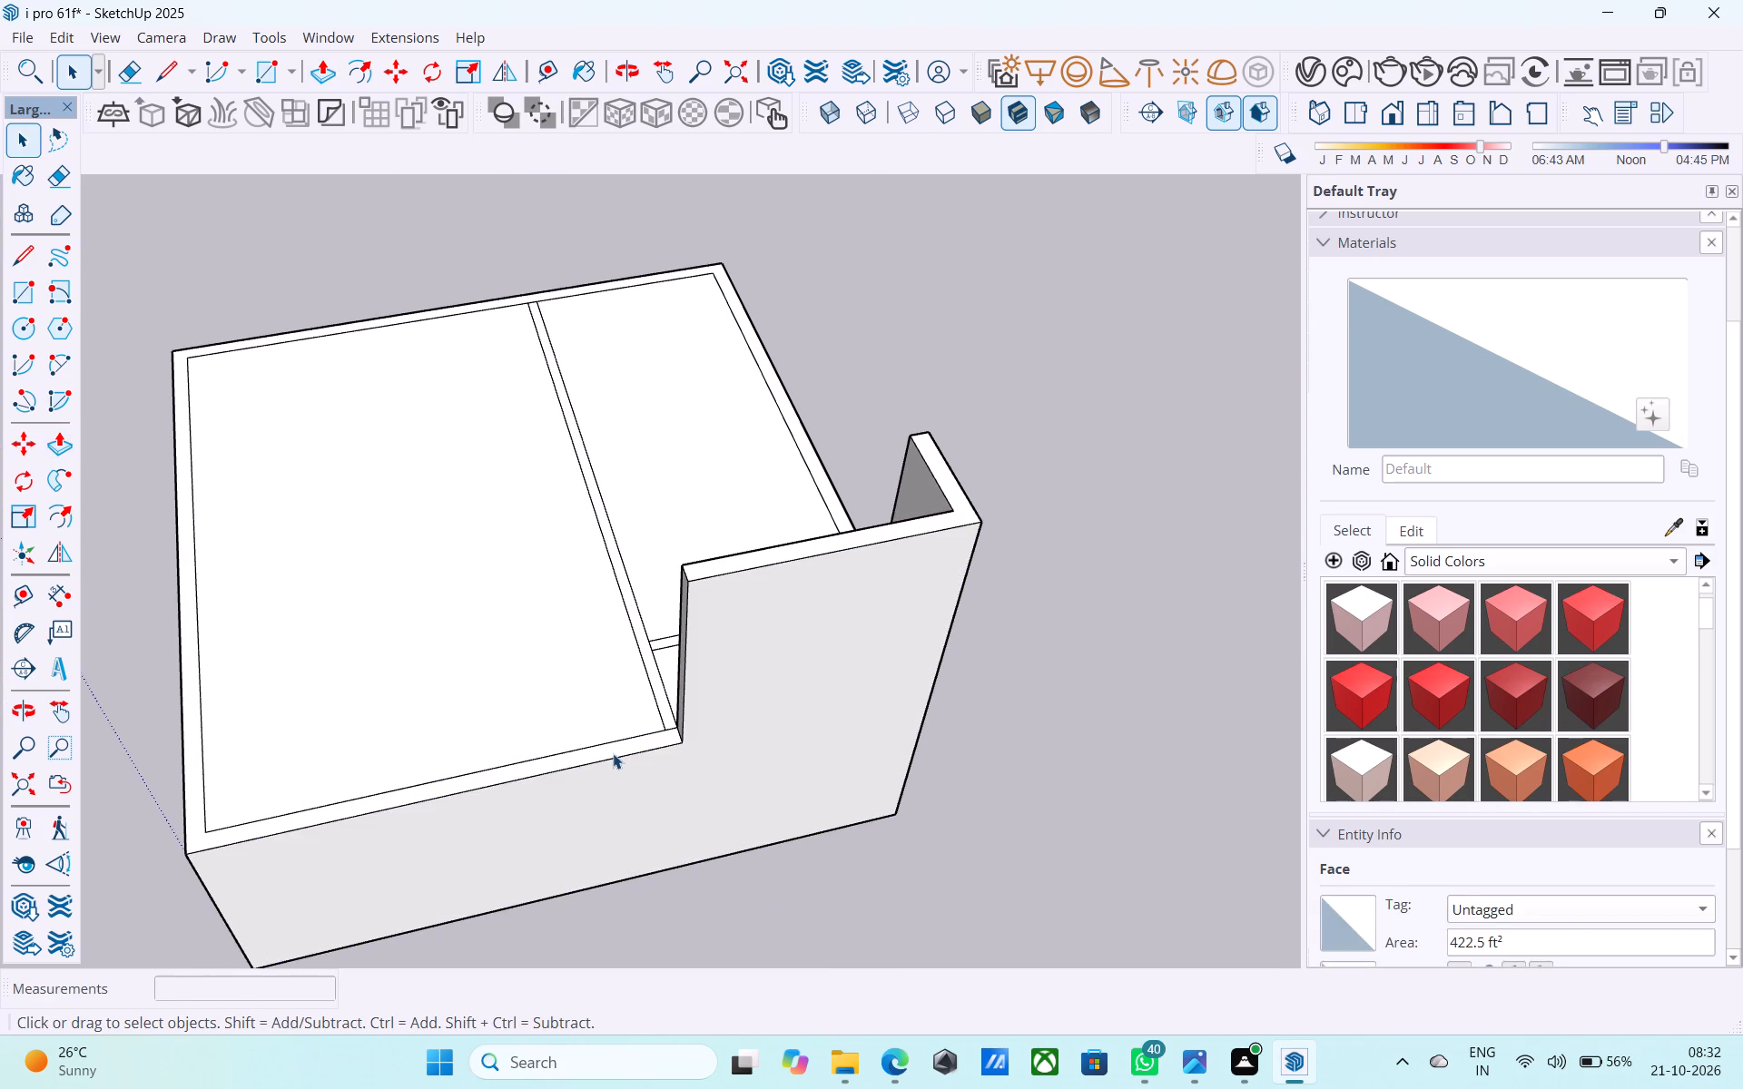
left_click(609, 751)
key("p")
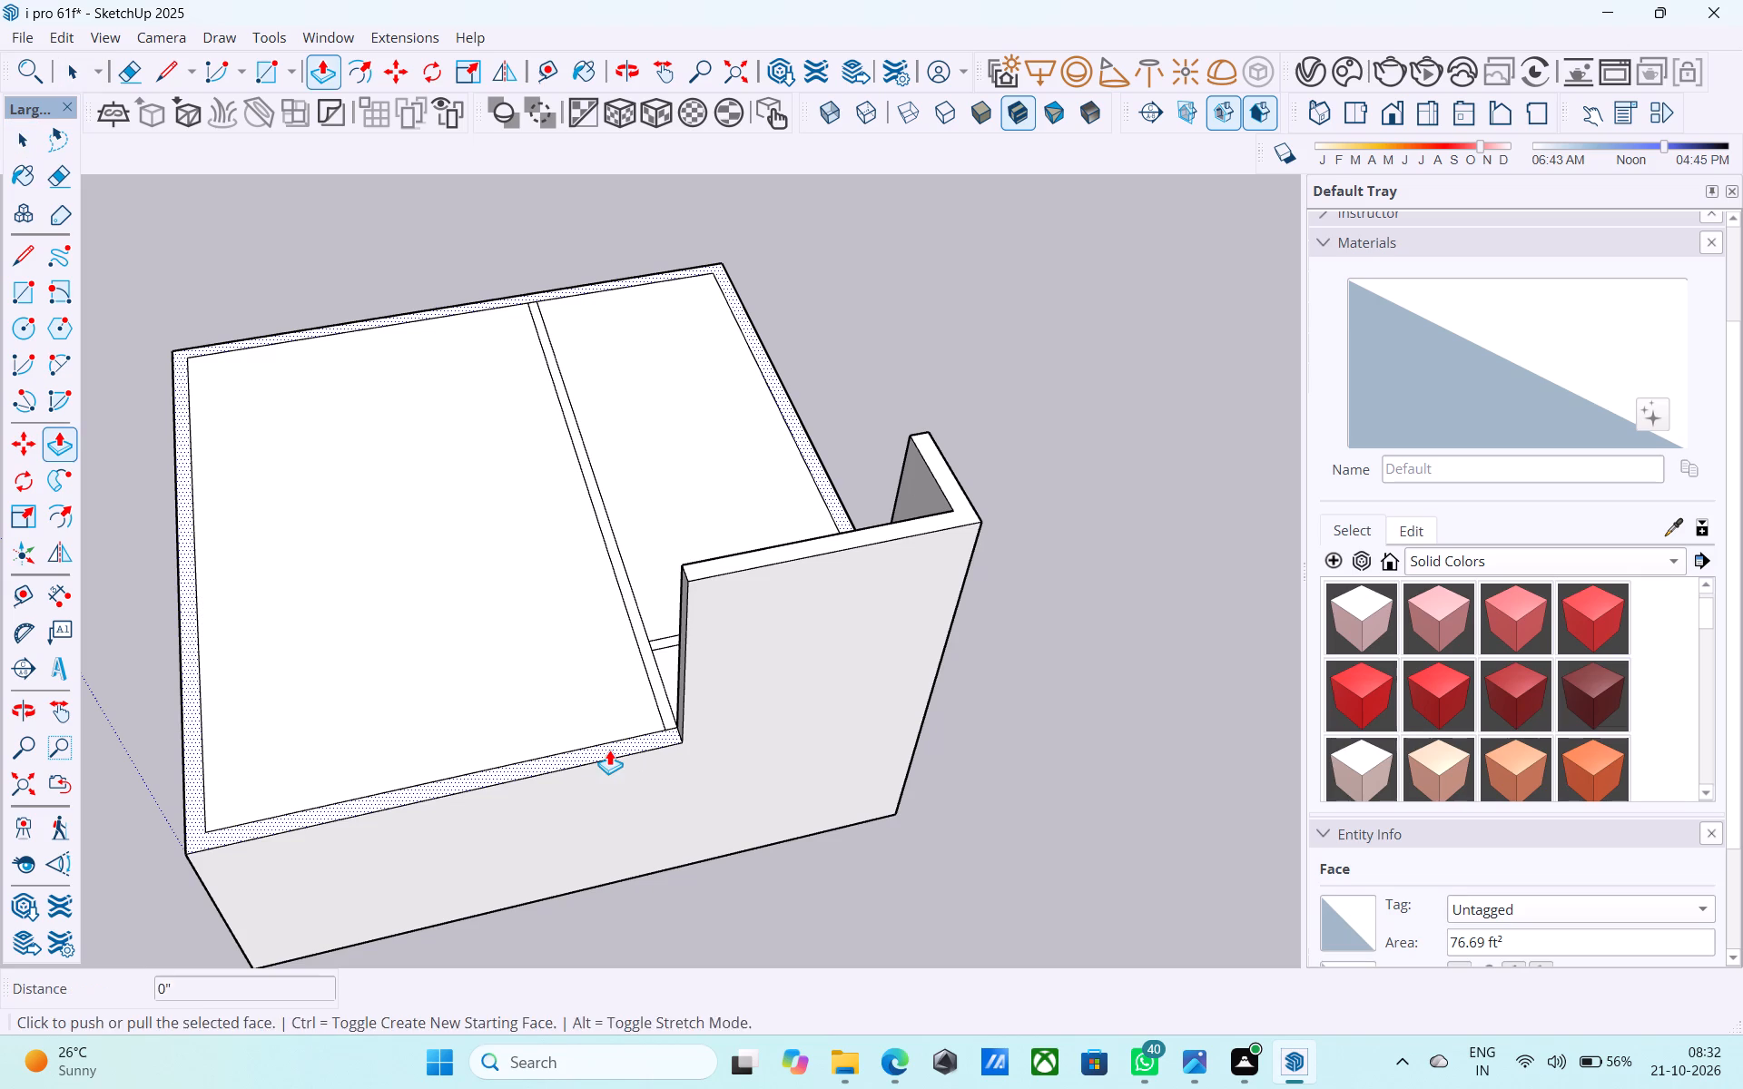
left_click(609, 750)
key("1")
key("0")
key("apostrophe")
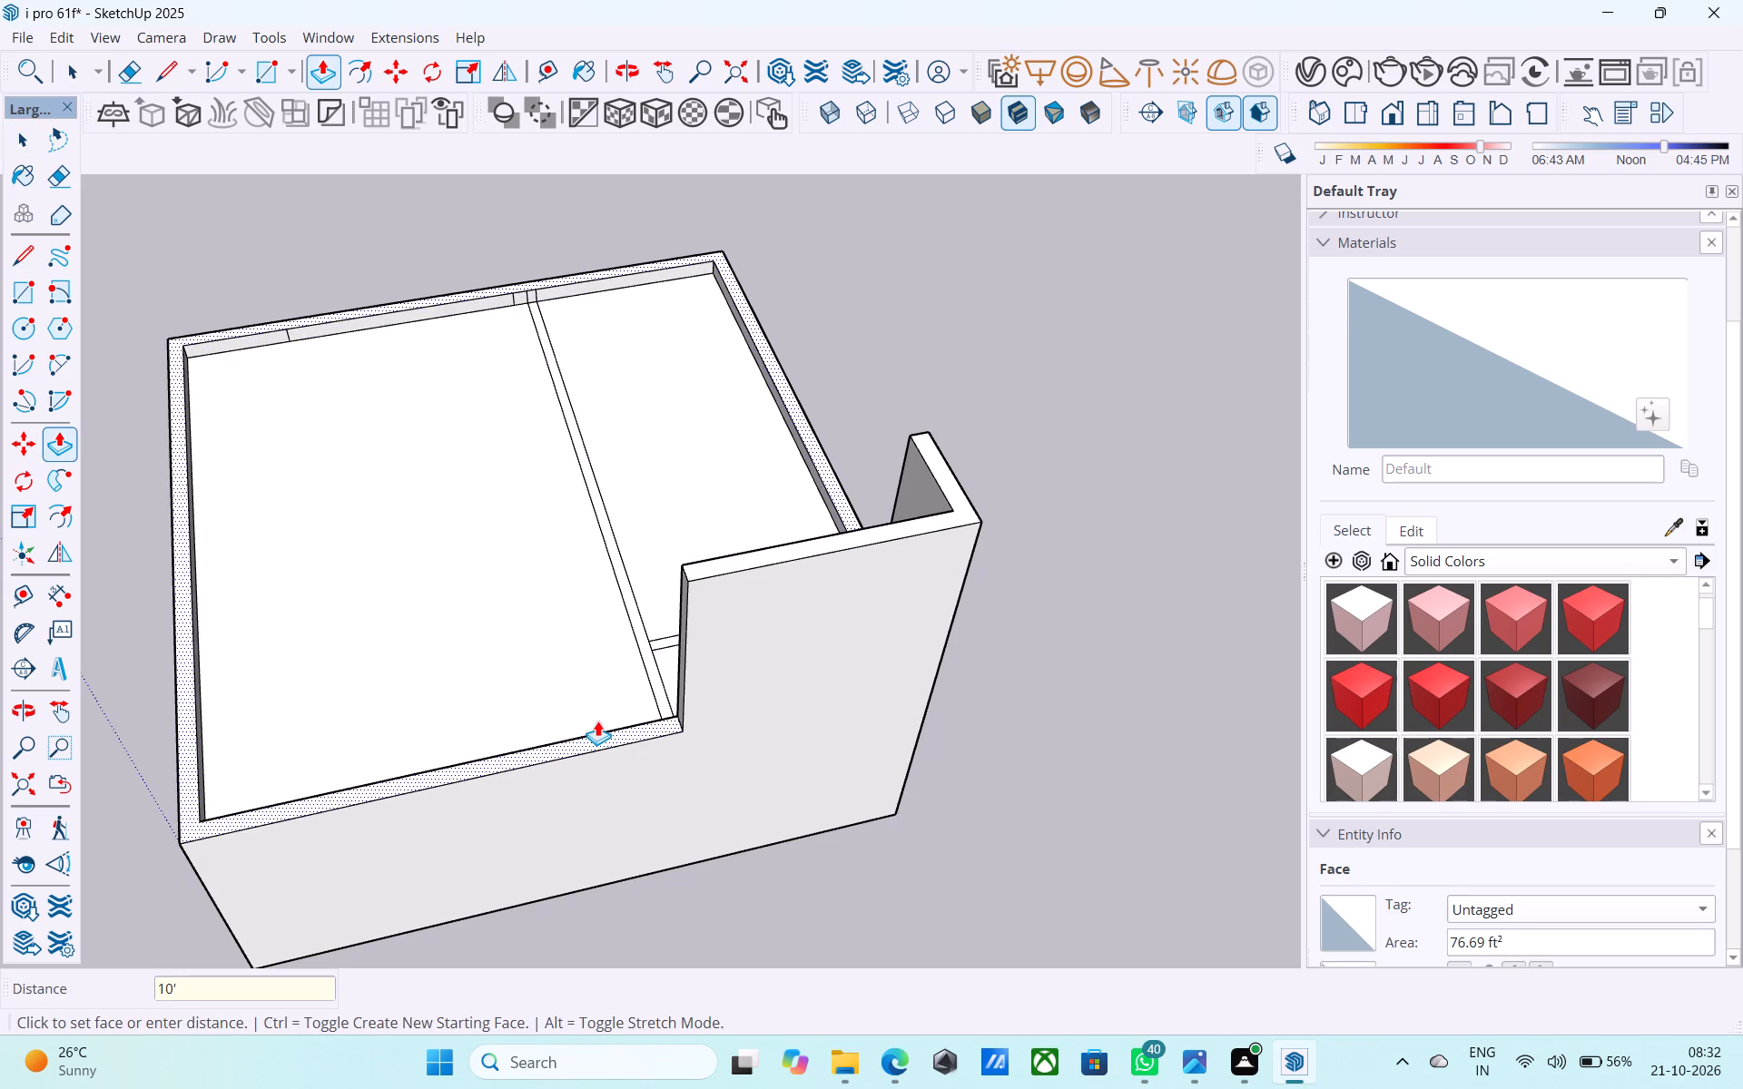
key("Return")
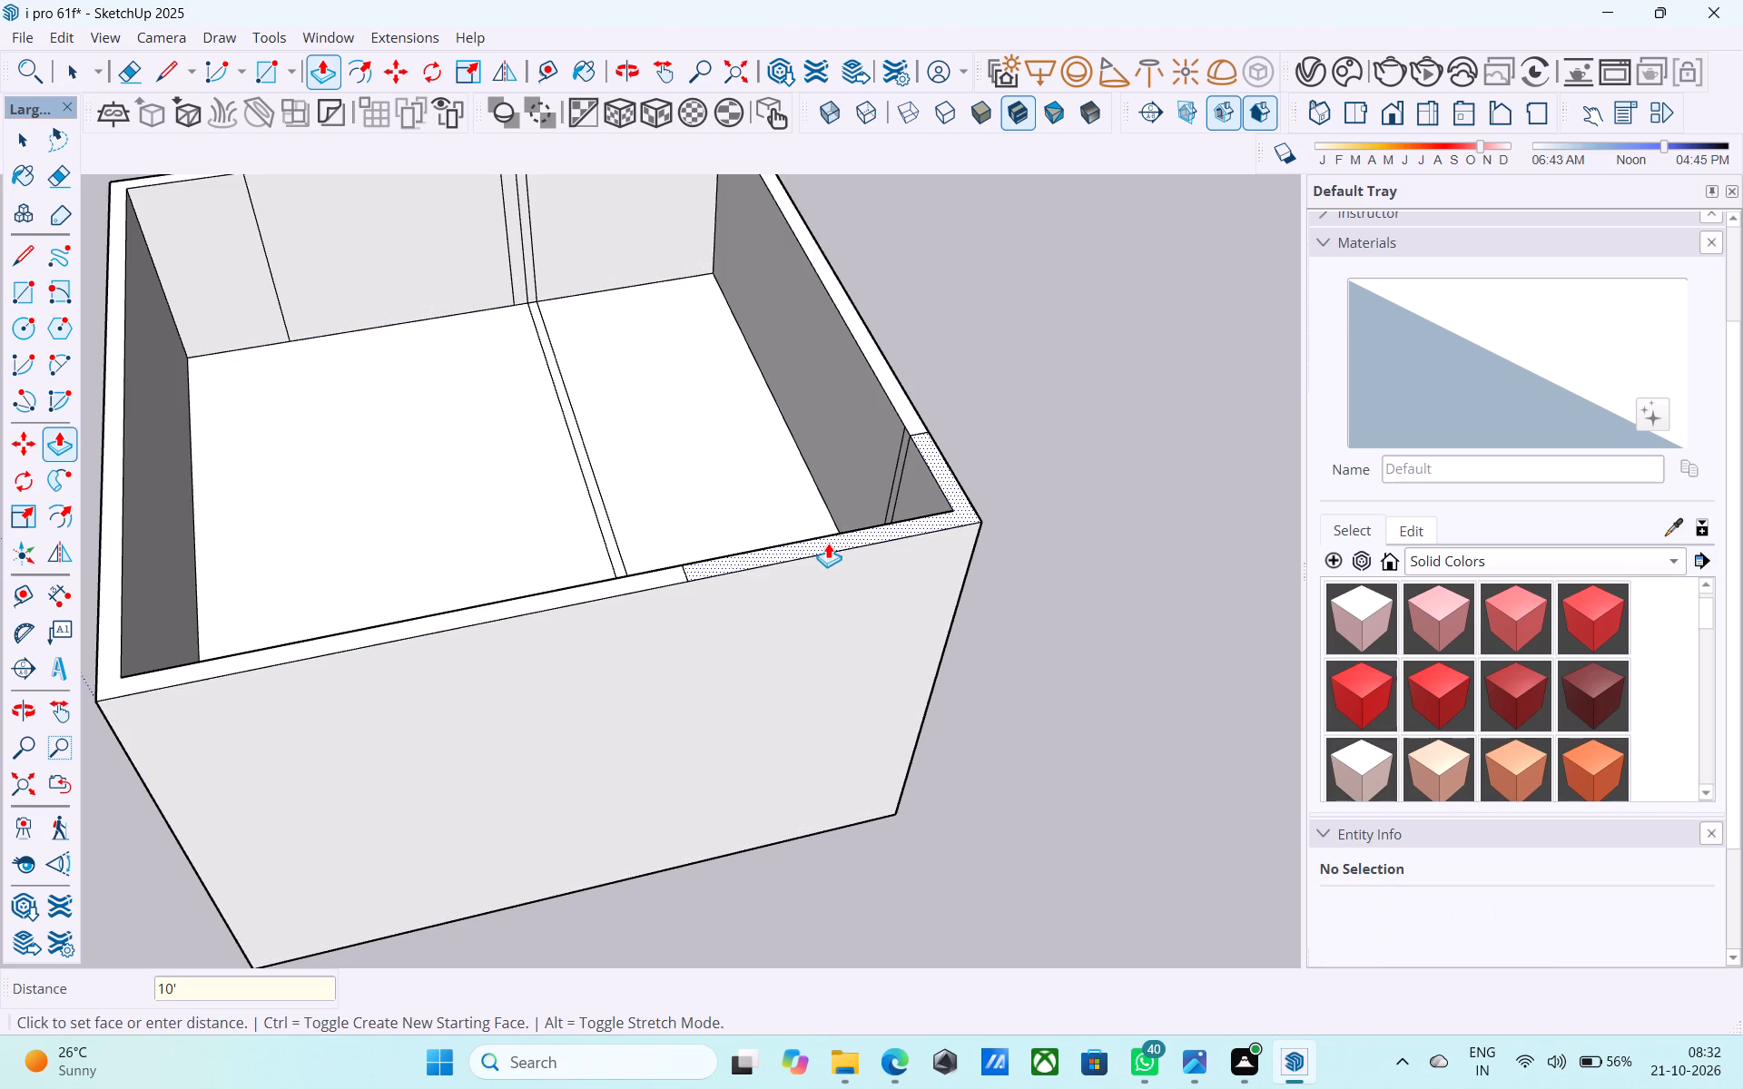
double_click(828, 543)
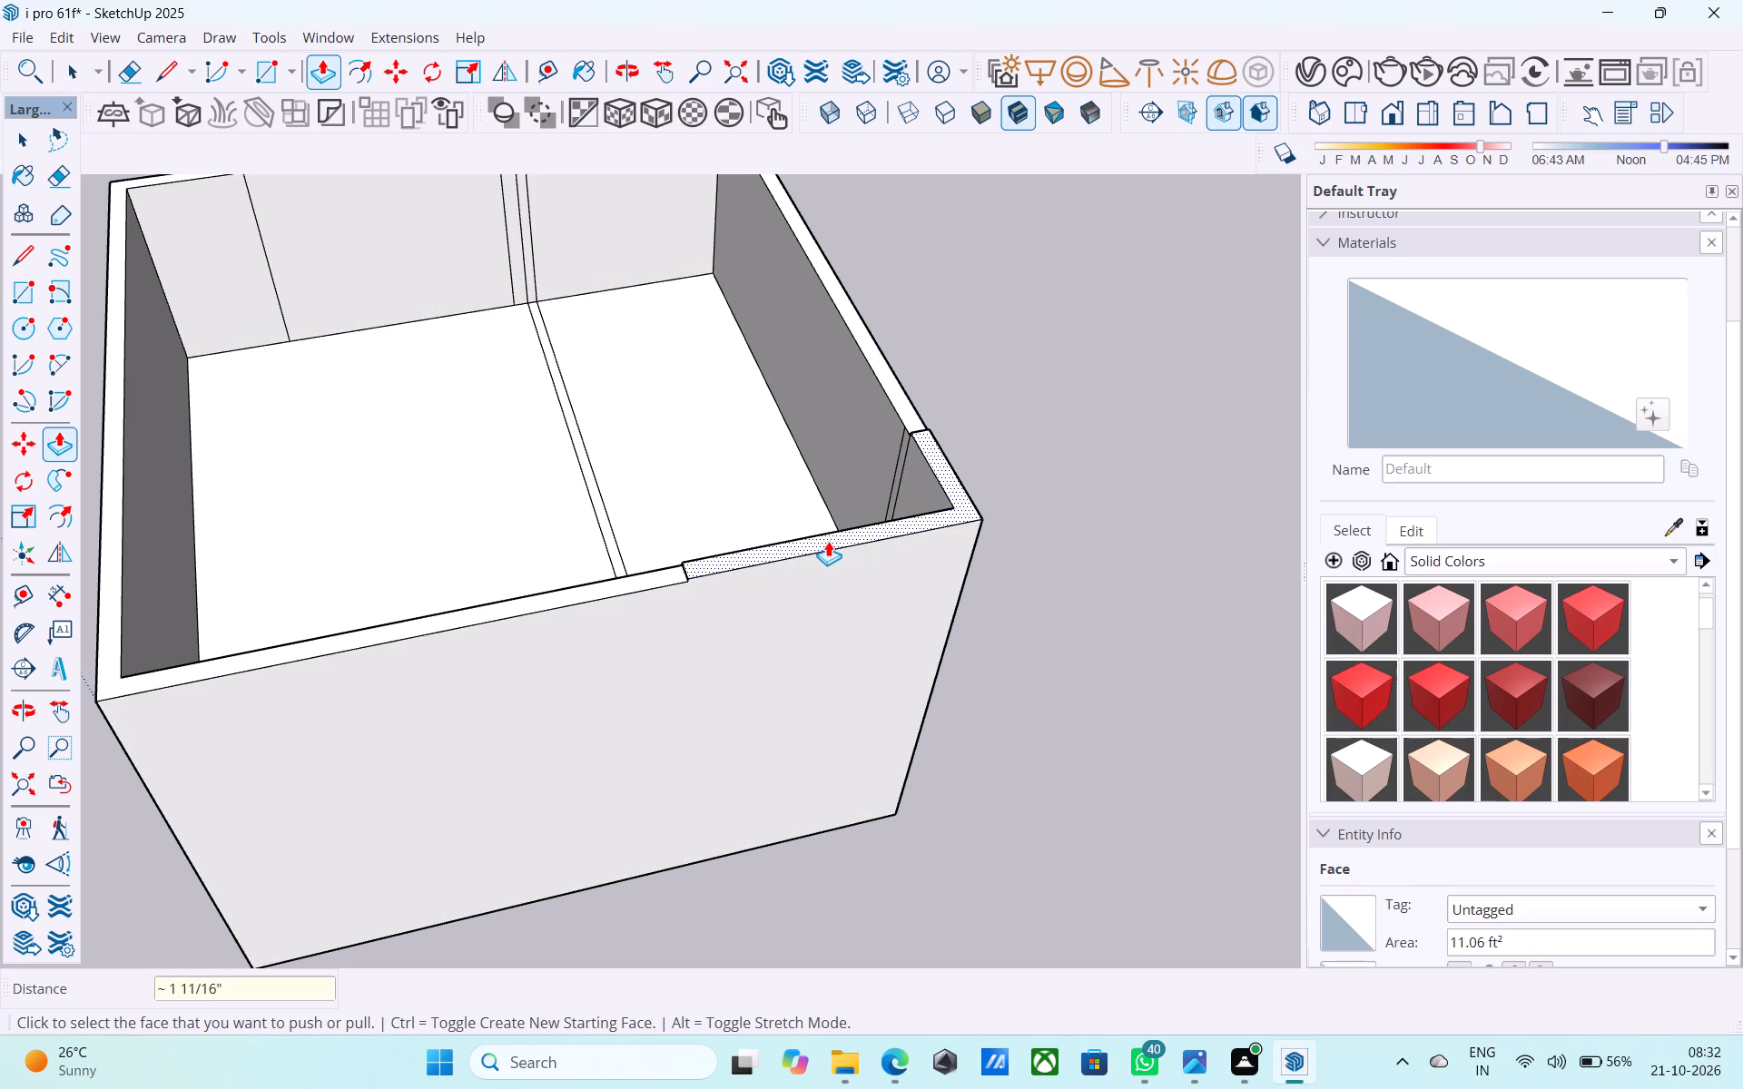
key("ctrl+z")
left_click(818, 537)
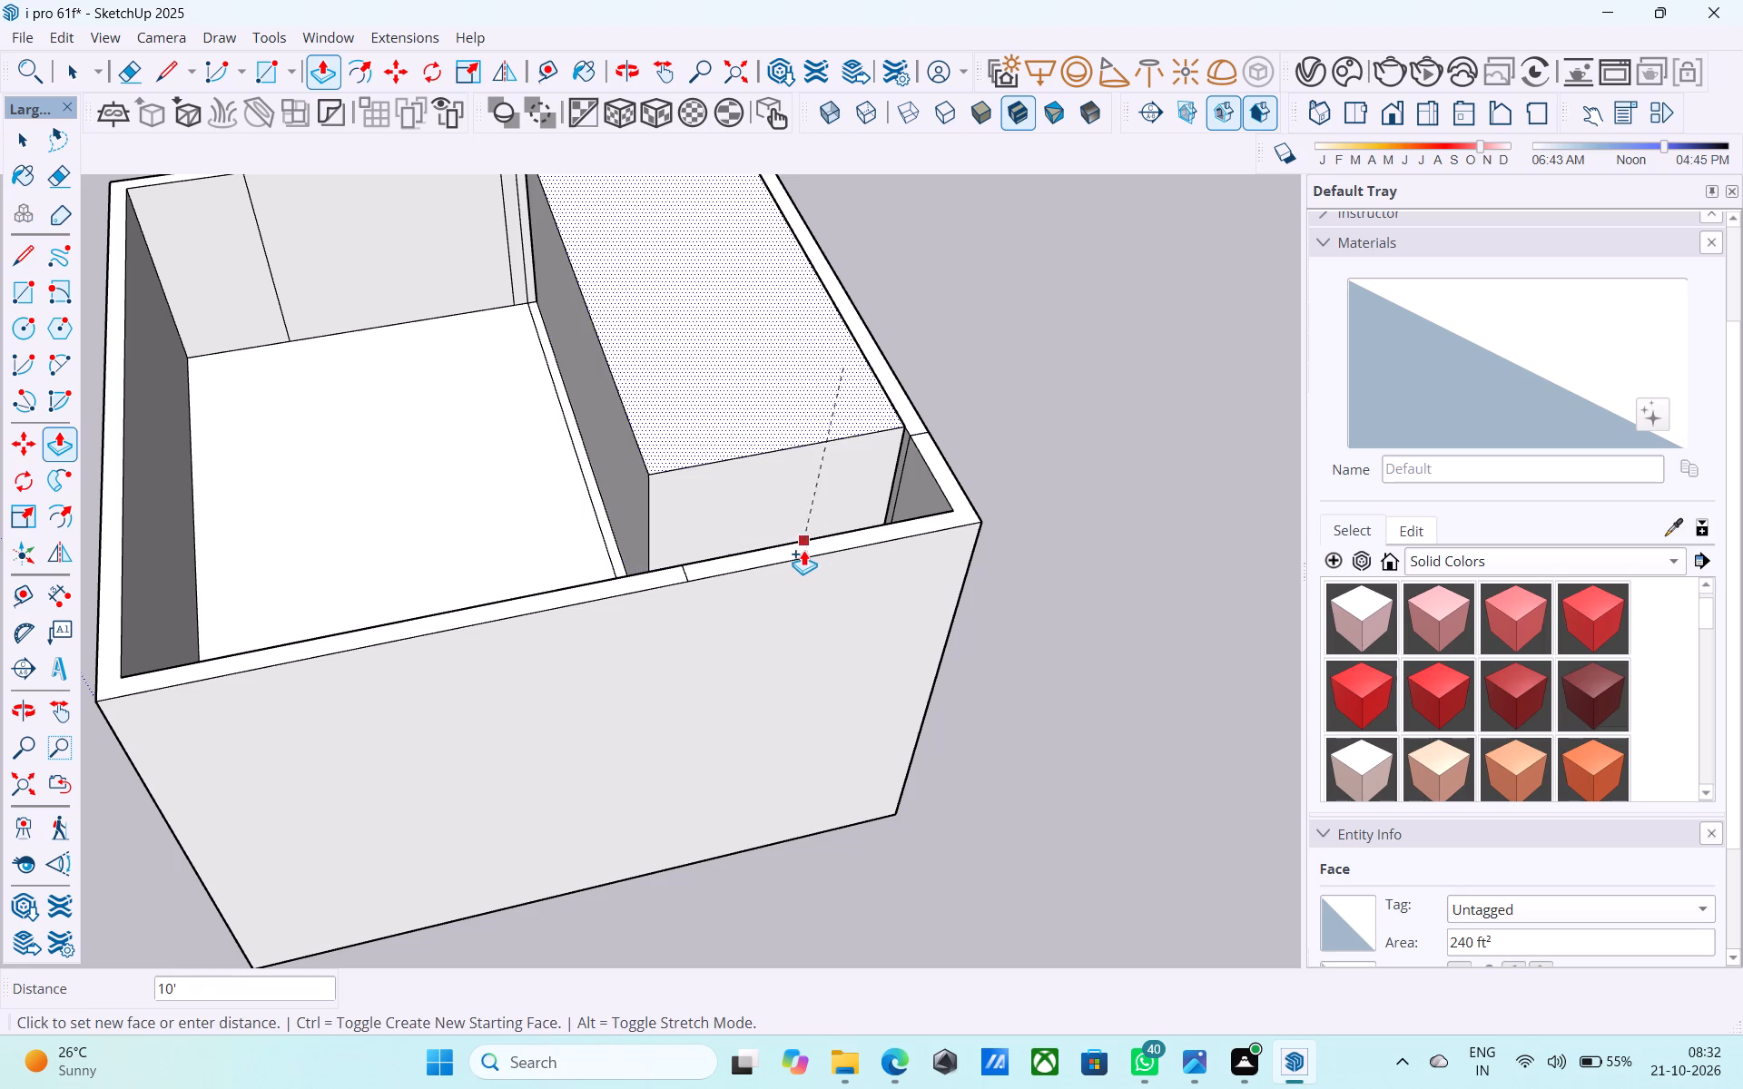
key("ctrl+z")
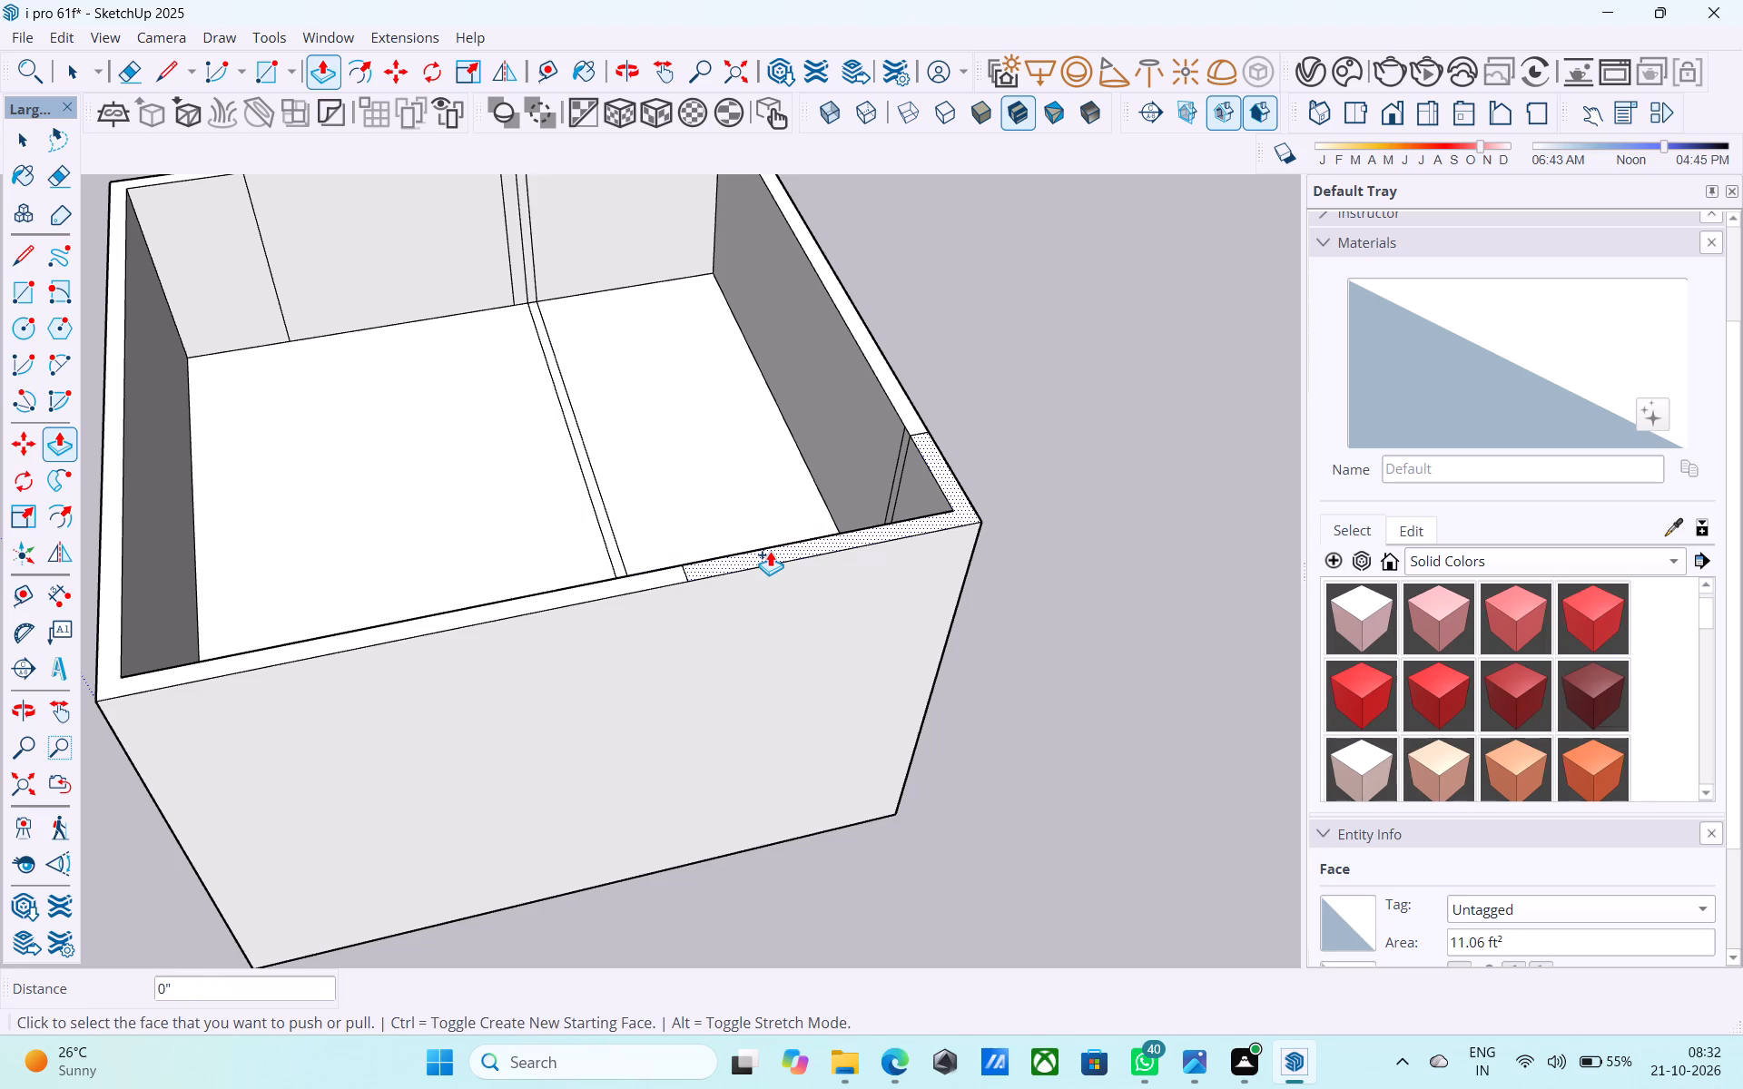
Push/Pull the L-shaped top face of the corner wall up 11'.
left_click(770, 551)
type("10'")
key("Return")
type("1'")
key("Return")
type("11'")
key("Return")
key("space")
scroll(753, 536, "down", 6)
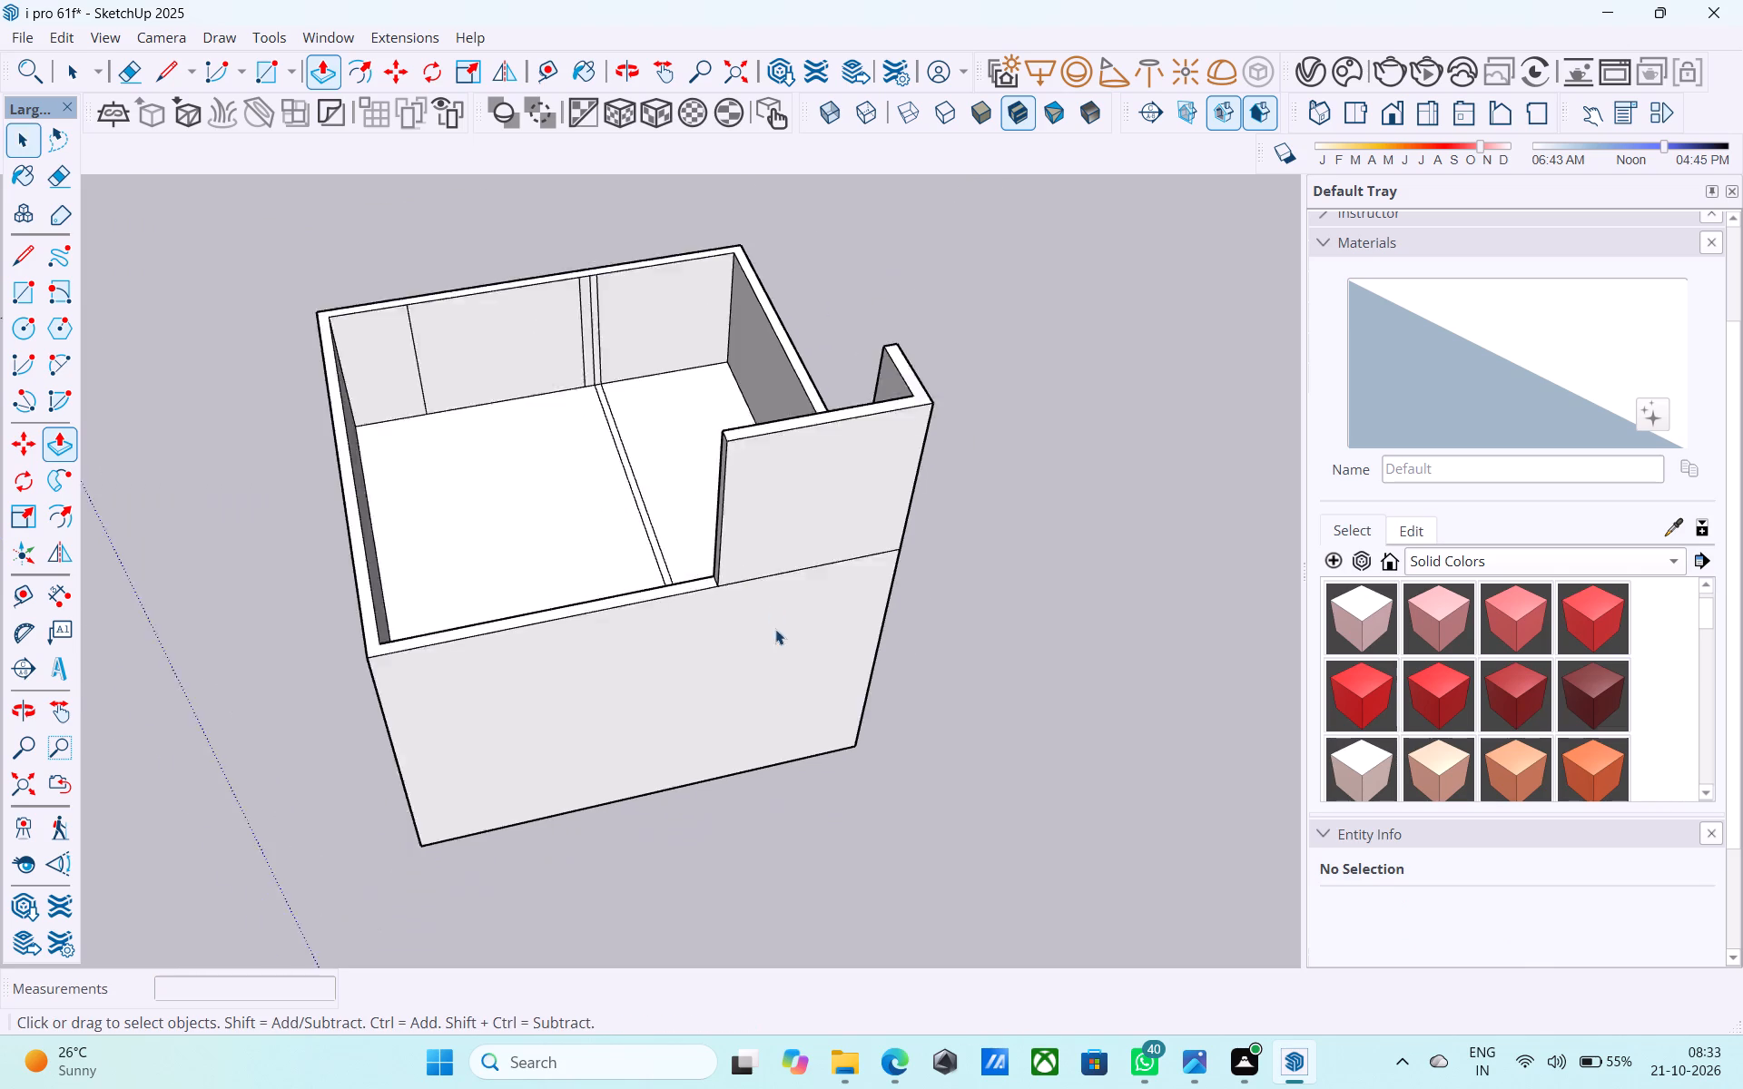
Push/Pull the long partition and the short cross partition up 10', level with the outer walls.
scroll(848, 696, "down", 2)
middle_click_drag(366, 608, 509, 833)
scroll(704, 561, "up", 7)
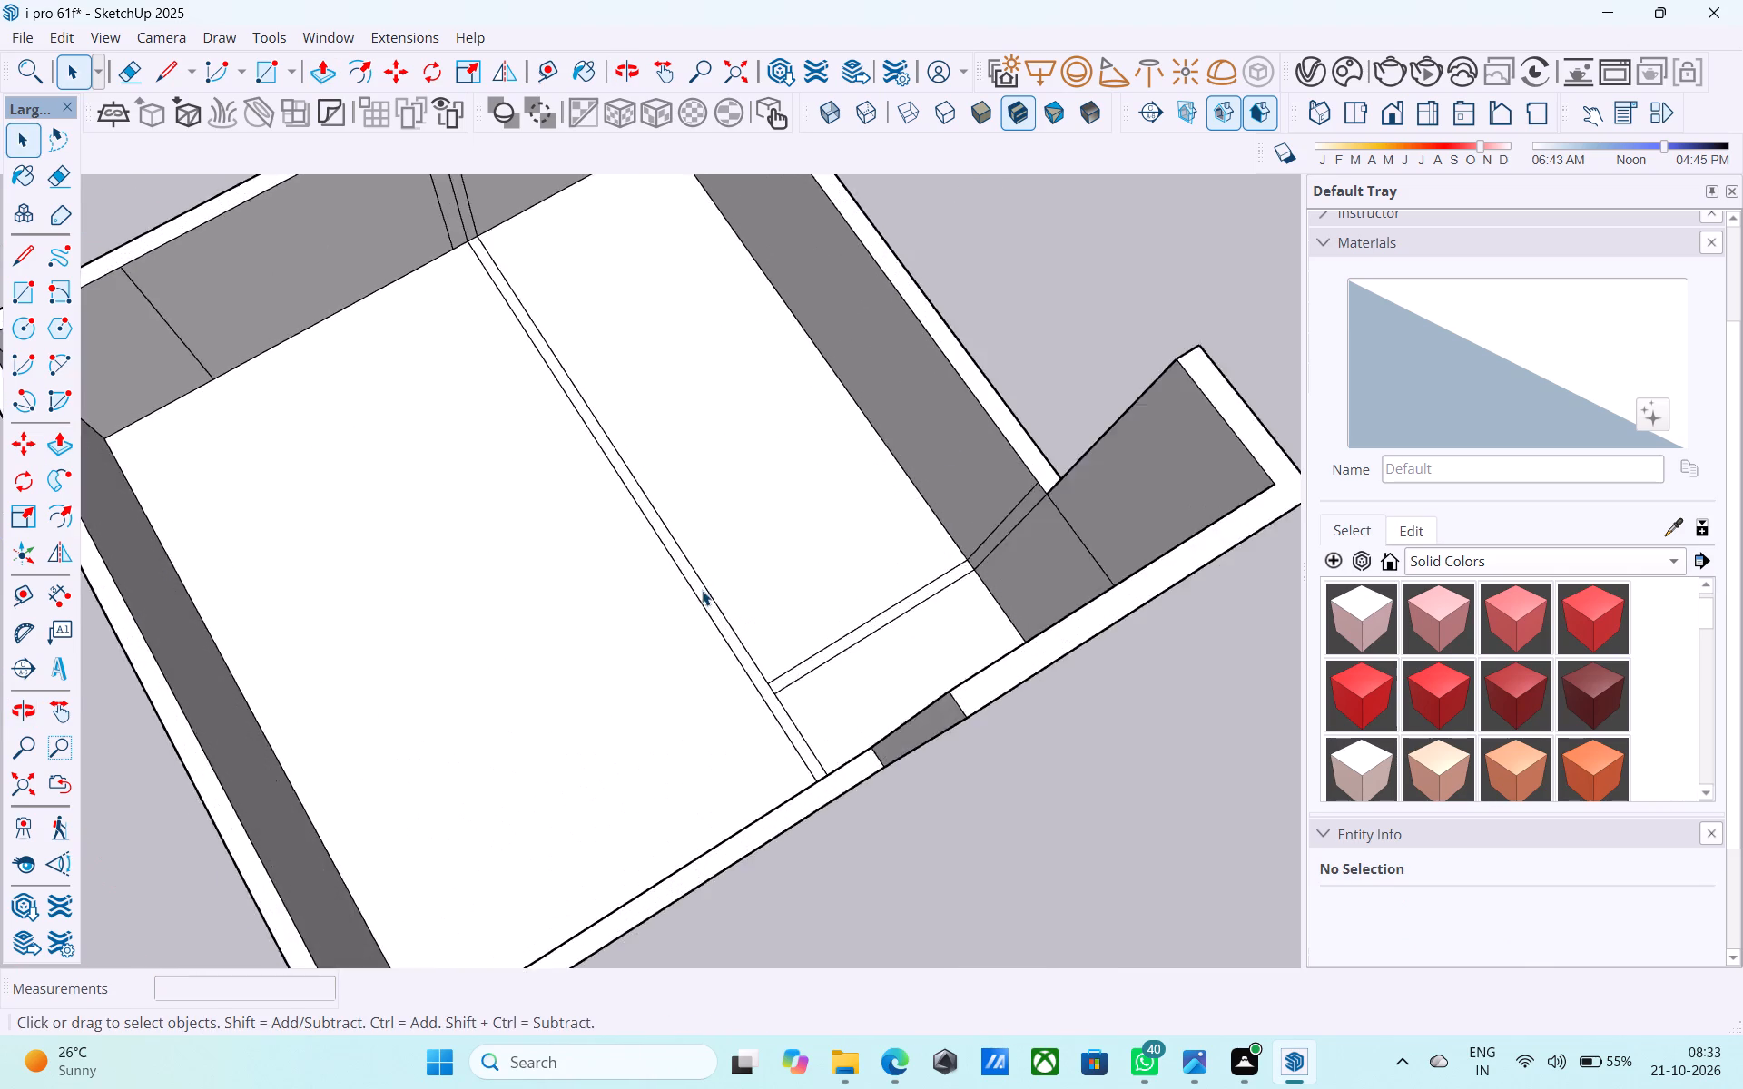
scroll(702, 590, "up", 5)
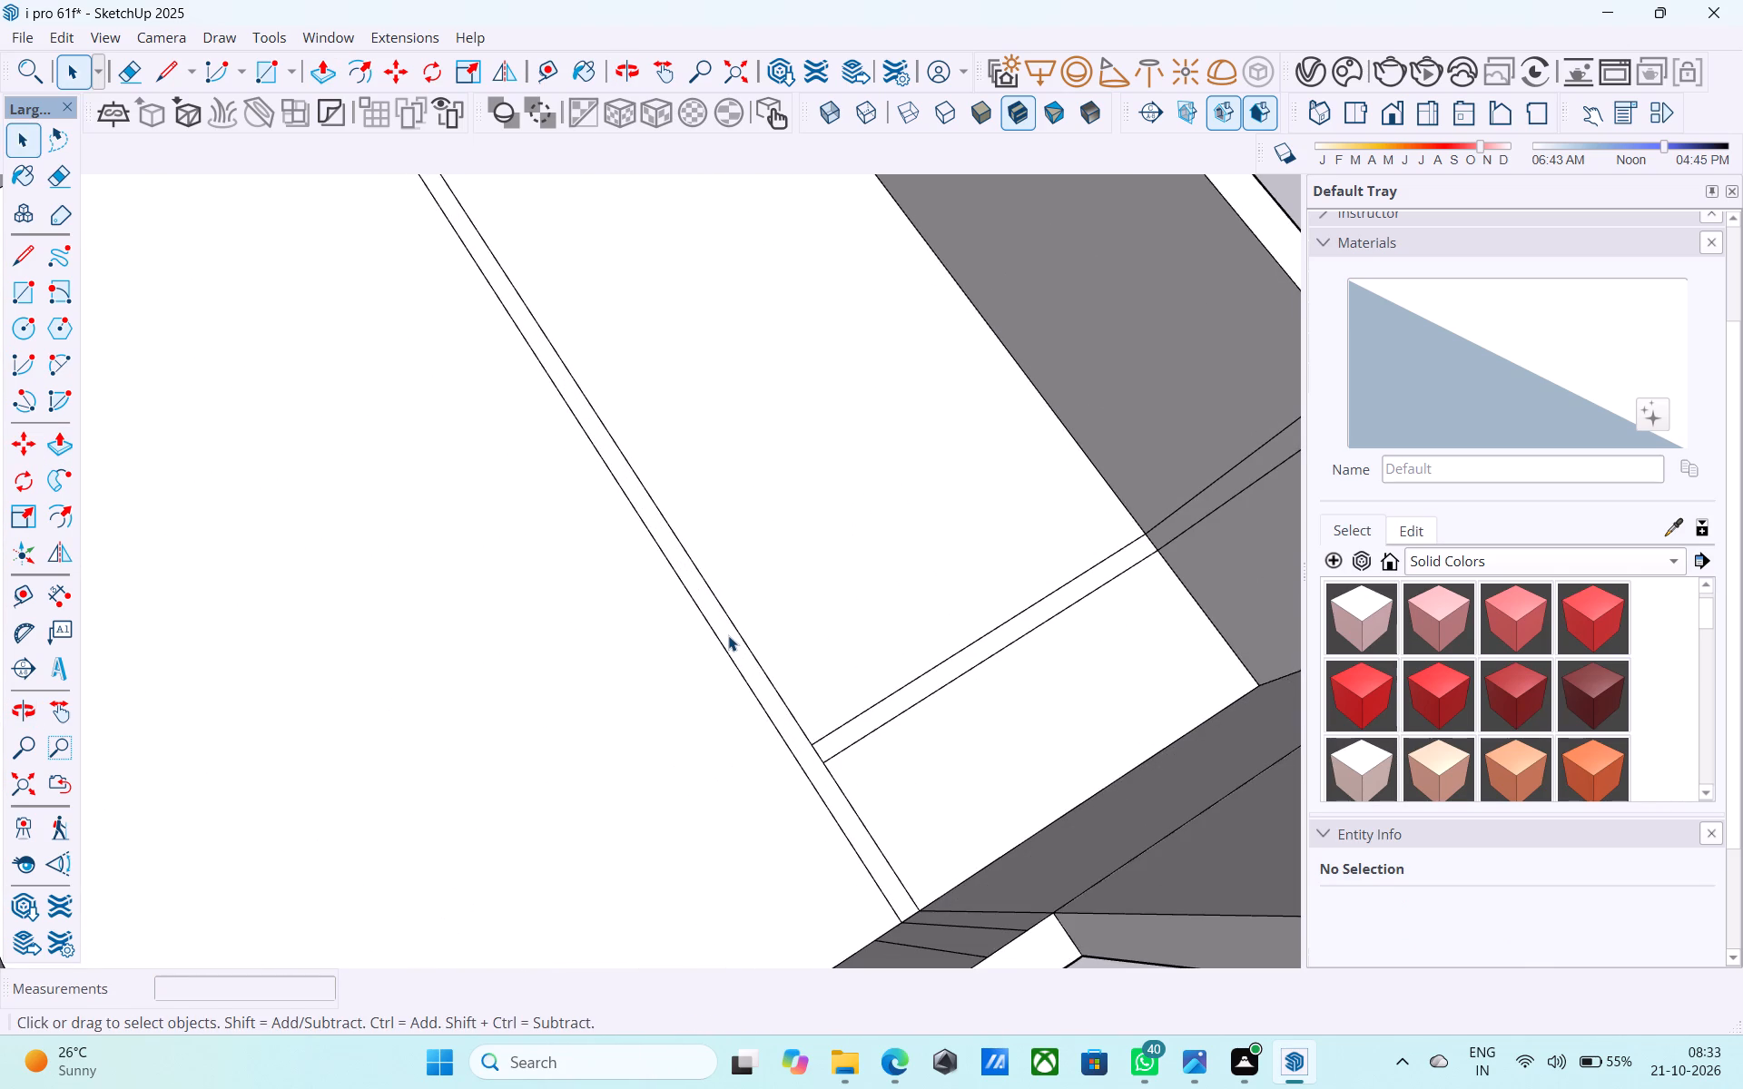
left_click(728, 635)
key("p")
double_click(728, 635)
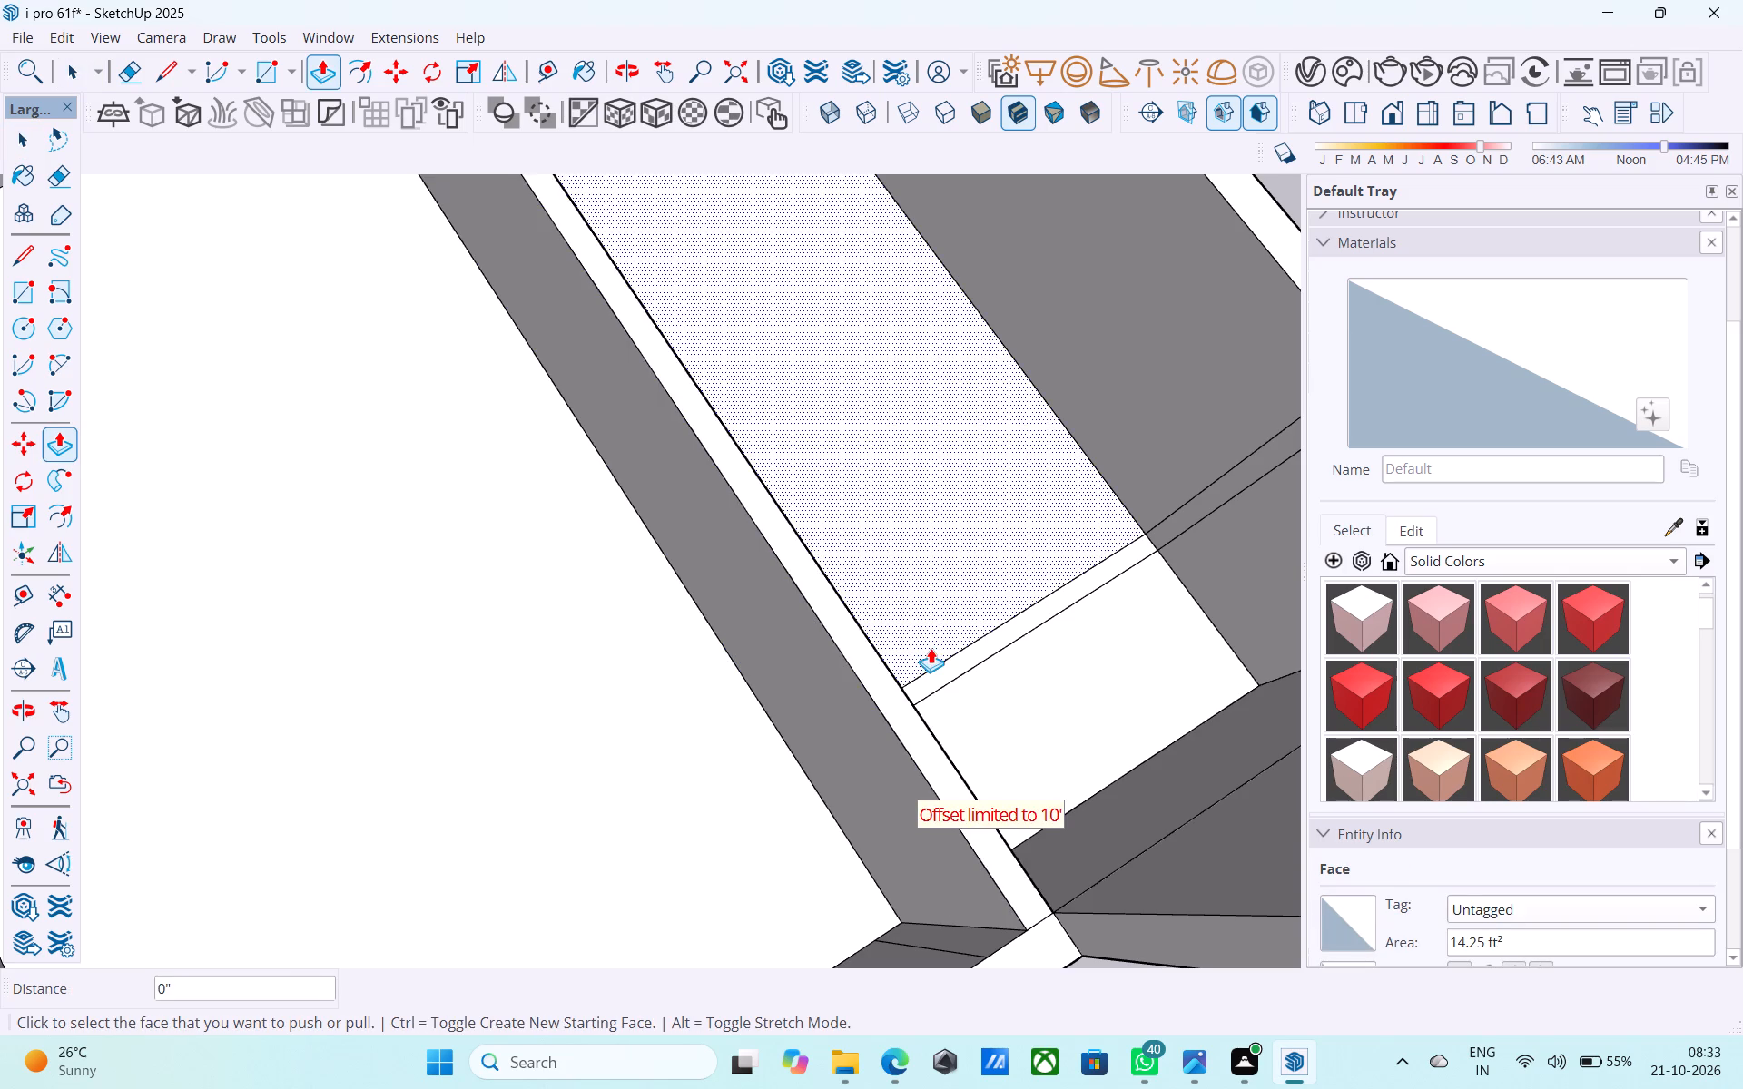
double_click(949, 662)
scroll(949, 662, "down", 11)
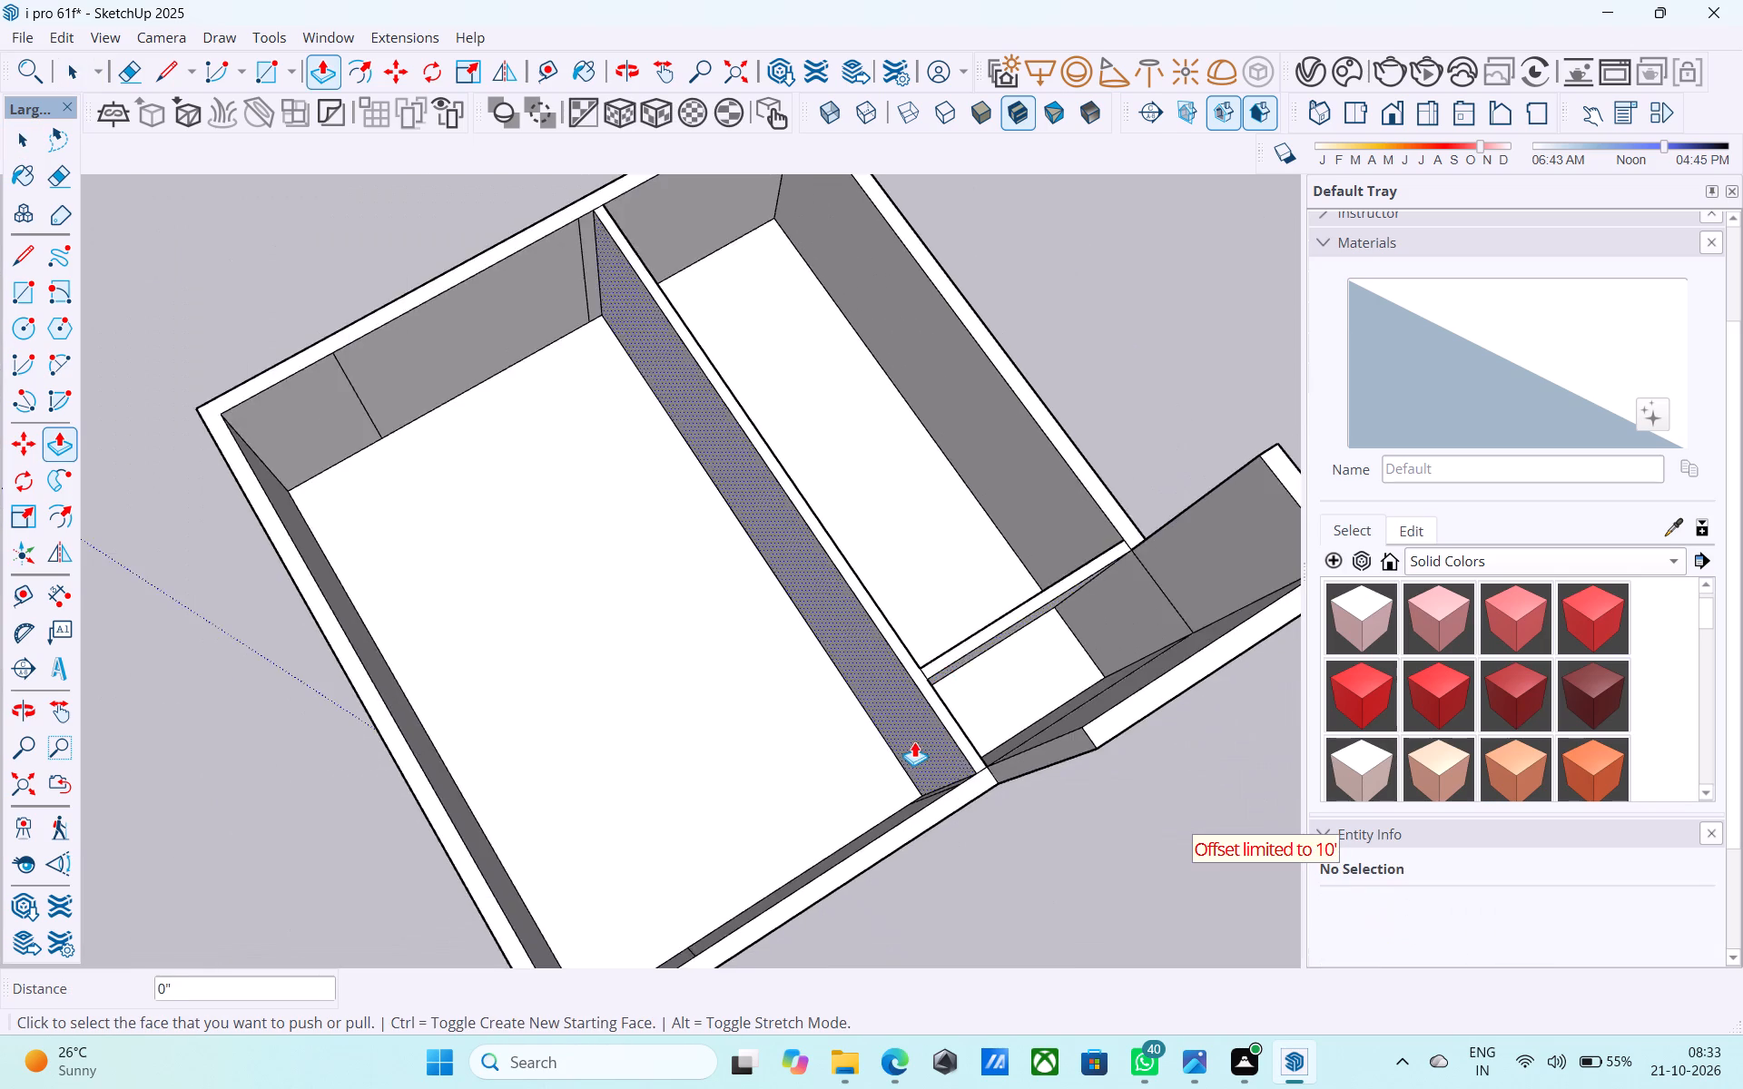
Examine the raised partitions, outer walls and taller corner wall from all sides.
scroll(914, 741, "down", 5)
middle_click_drag(872, 878, 493, 395)
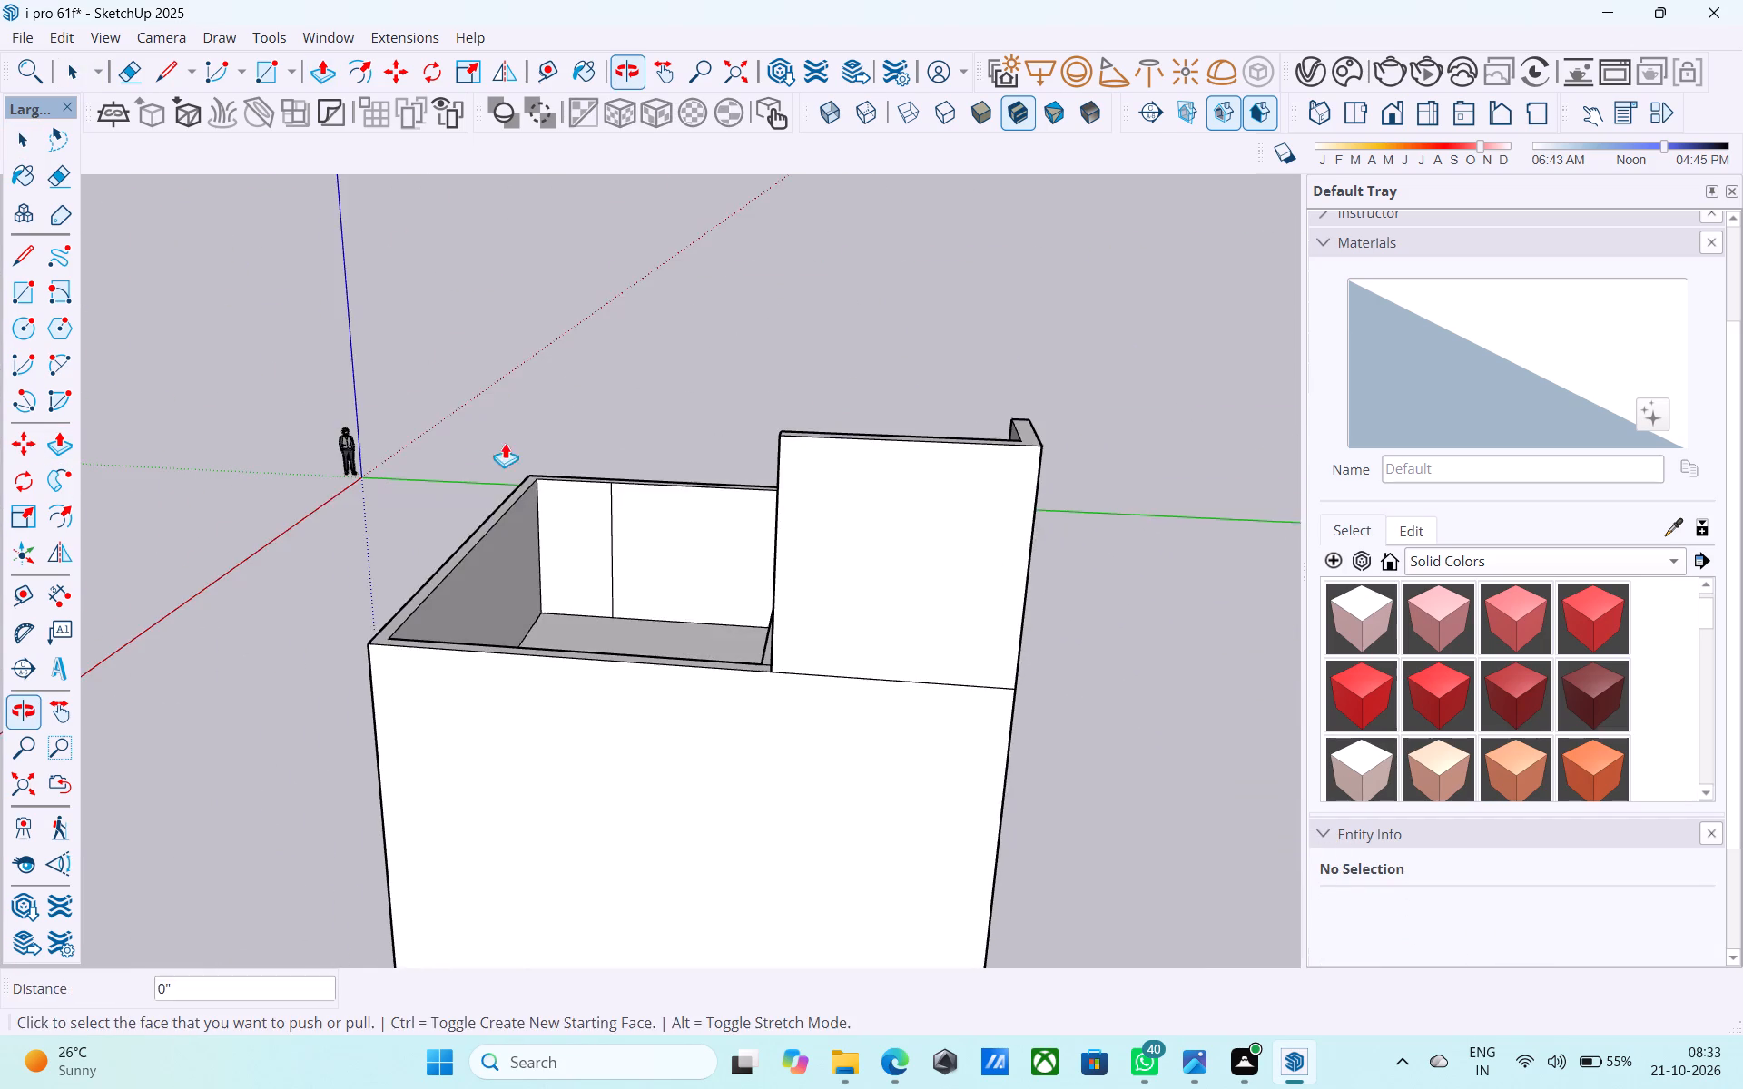
middle_click_drag(764, 662, 251, 592)
middle_click_drag(768, 662, 1193, 672)
middle_click_drag(960, 667, 1089, 632)
scroll(1050, 618, "down", 5)
middle_click_drag(863, 626, 886, 779)
scroll(858, 701, "up", 3)
scroll(844, 655, "down", 2)
middle_click_drag(843, 655, 842, 875)
scroll(864, 764, "up", 4)
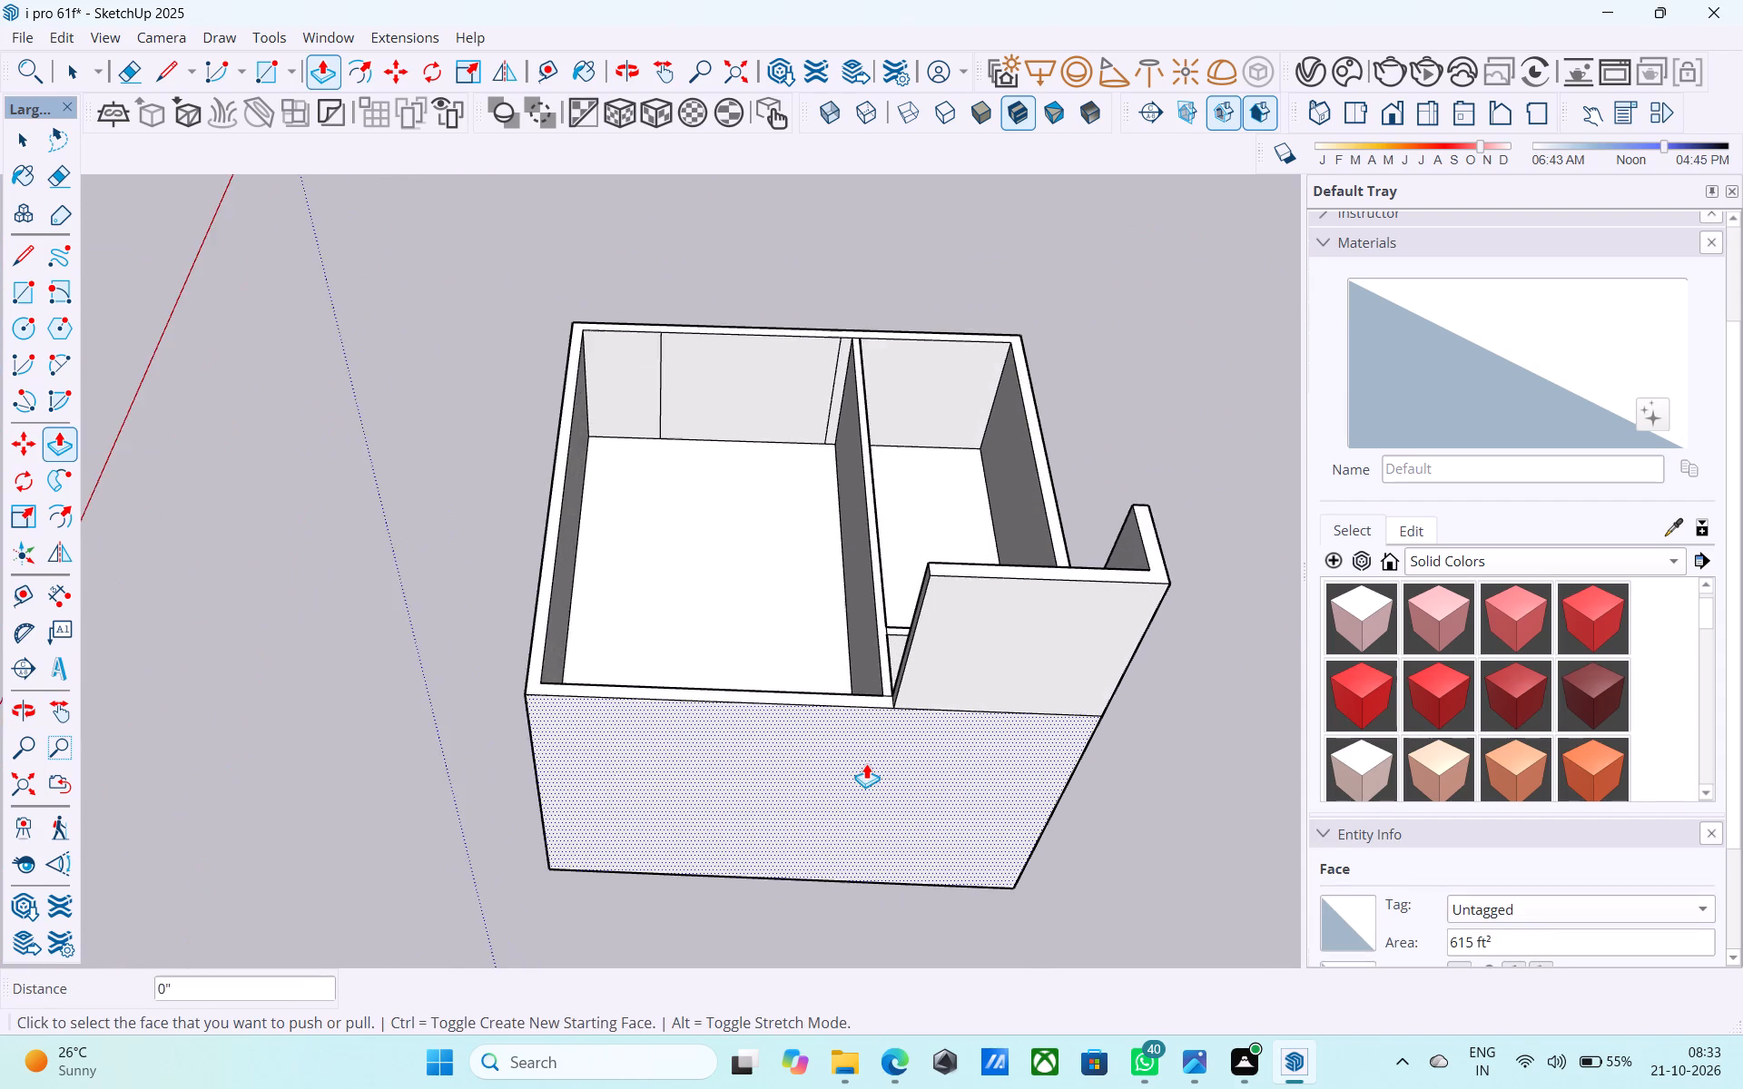
middle_click_drag(865, 747, 910, 383)
scroll(873, 492, "up", 3)
middle_click_drag(849, 505, 784, 499)
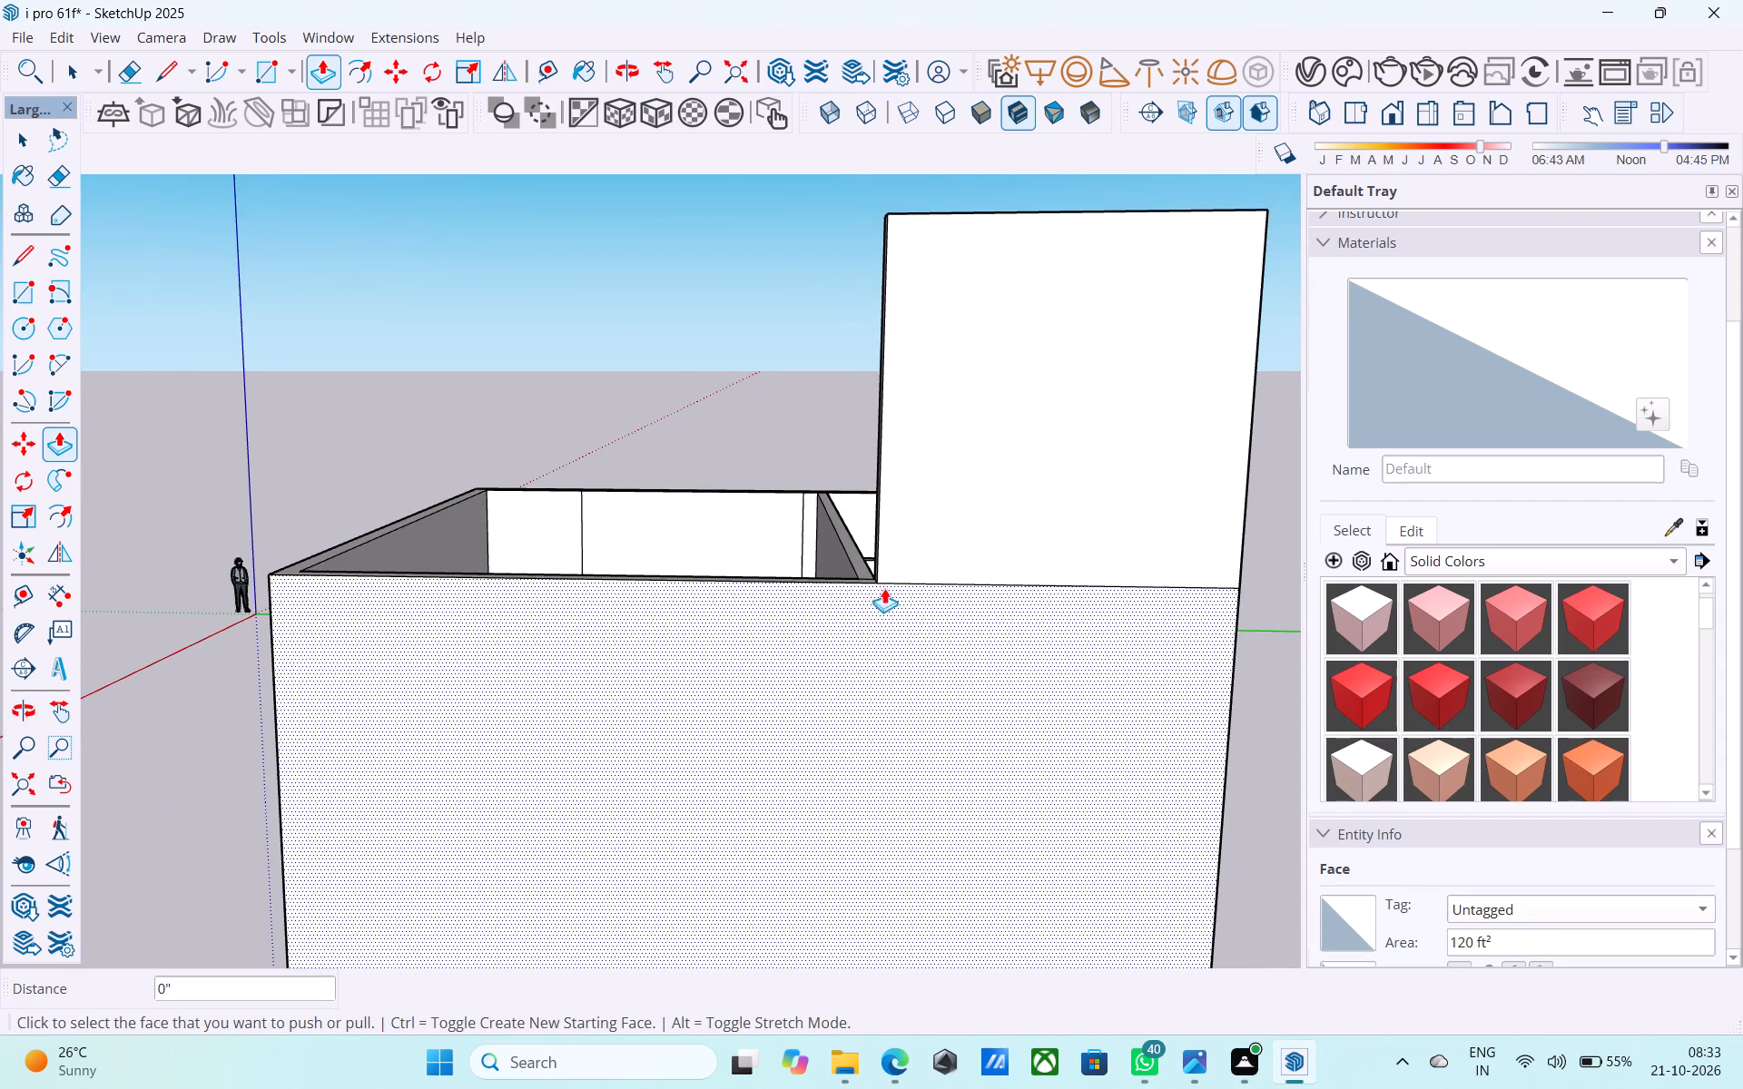
middle_click_drag(668, 603, 1312, 604)
middle_click_drag(681, 609, 1005, 641)
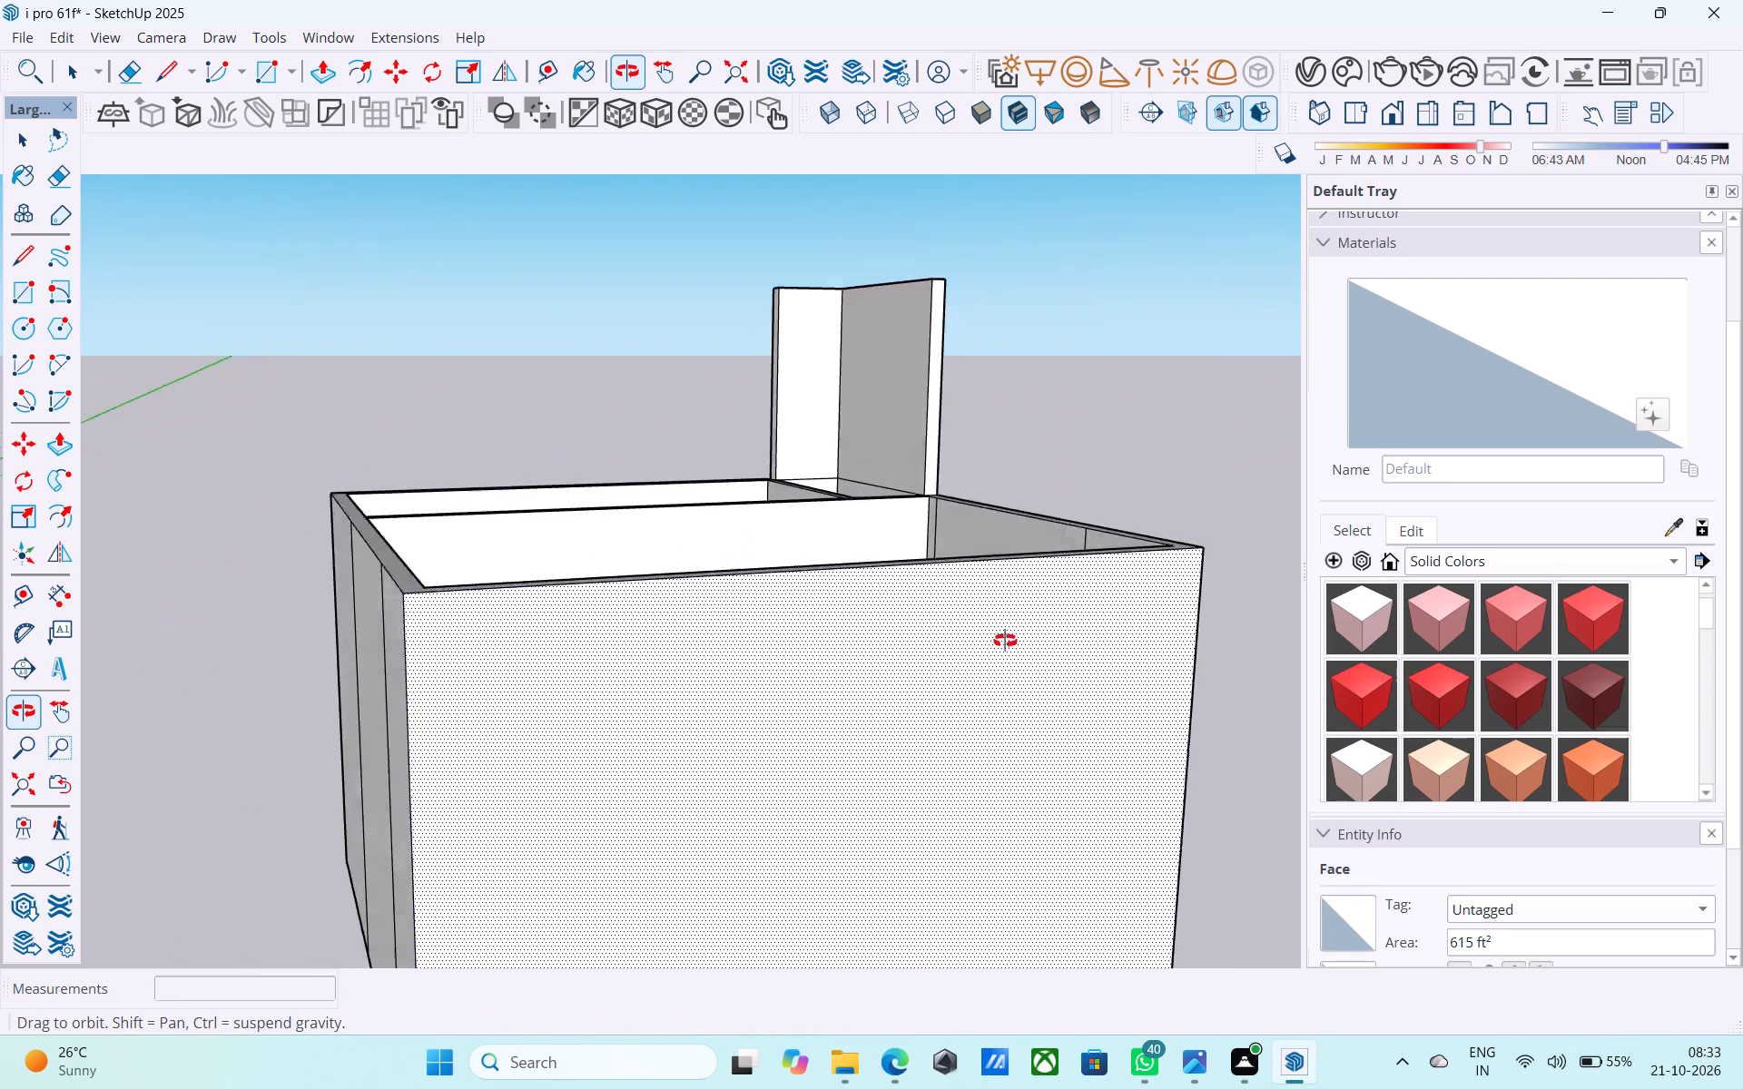
middle_click_drag(1005, 641, 926, 770)
scroll(724, 492, "down", 4)
scroll(724, 492, "up", 1)
scroll(724, 492, "down", 2)
middle_click_drag(717, 521, 660, 864)
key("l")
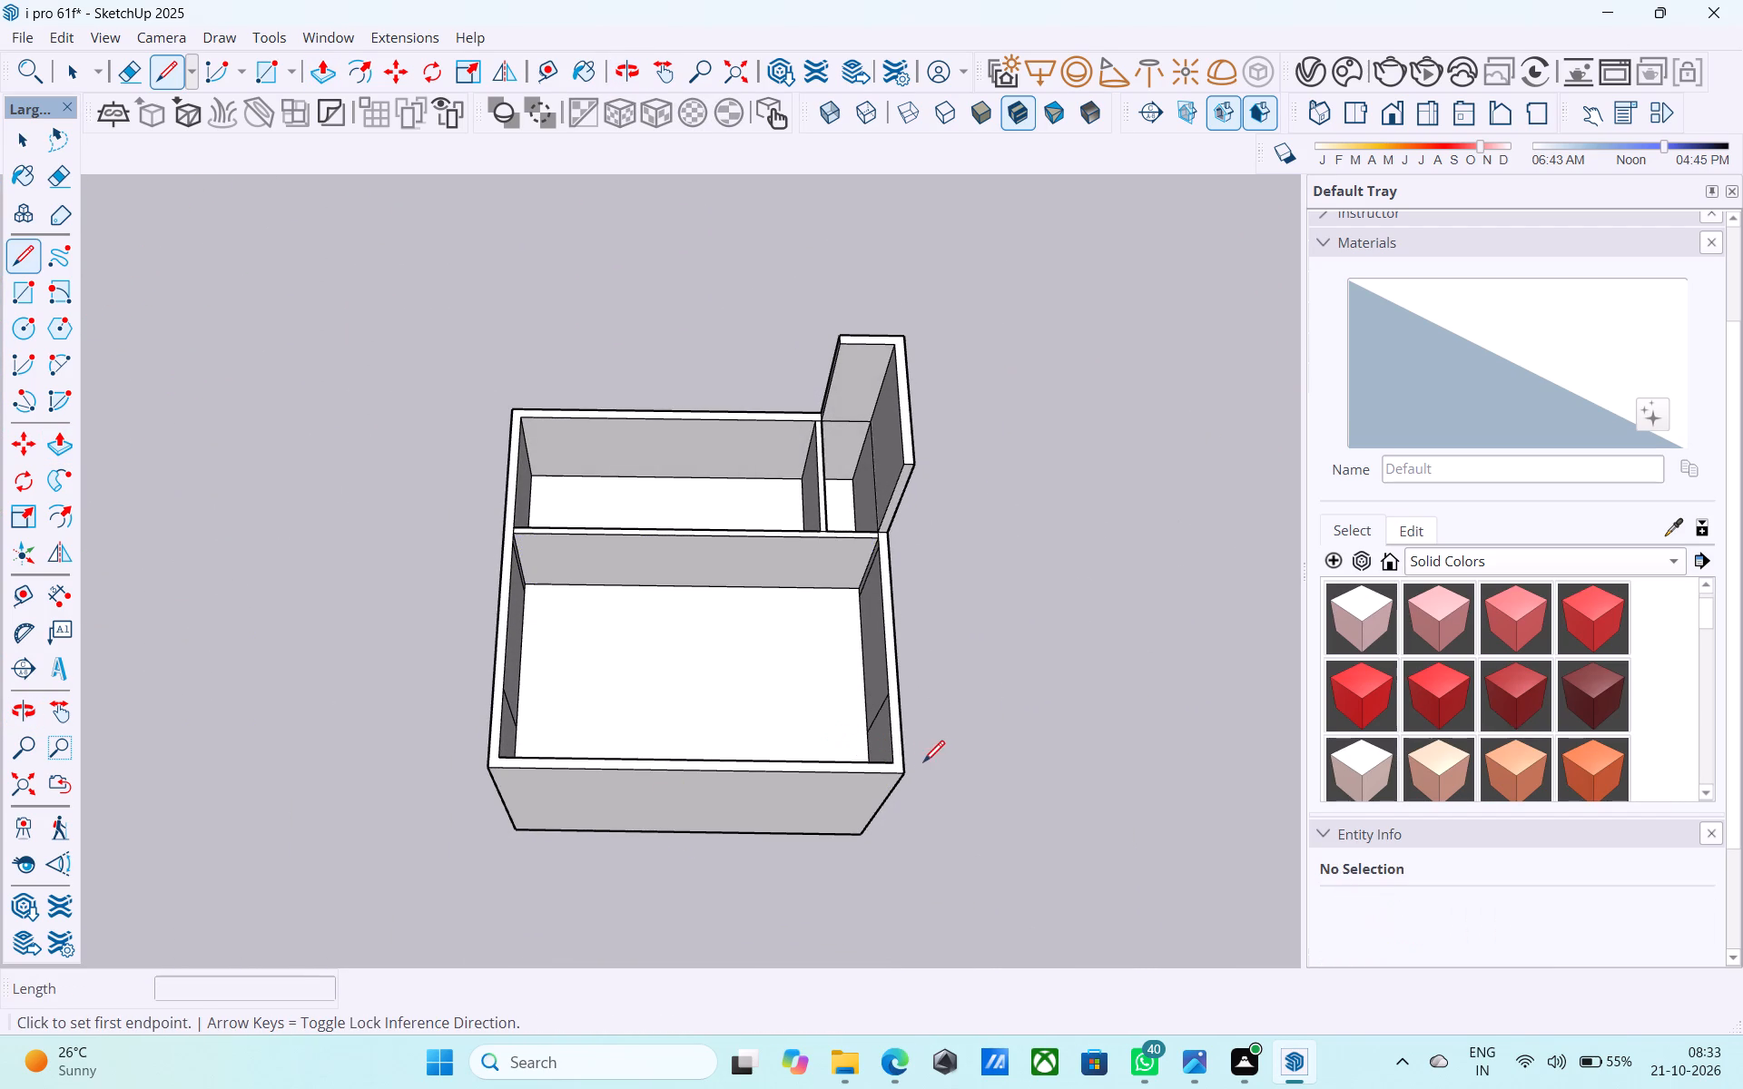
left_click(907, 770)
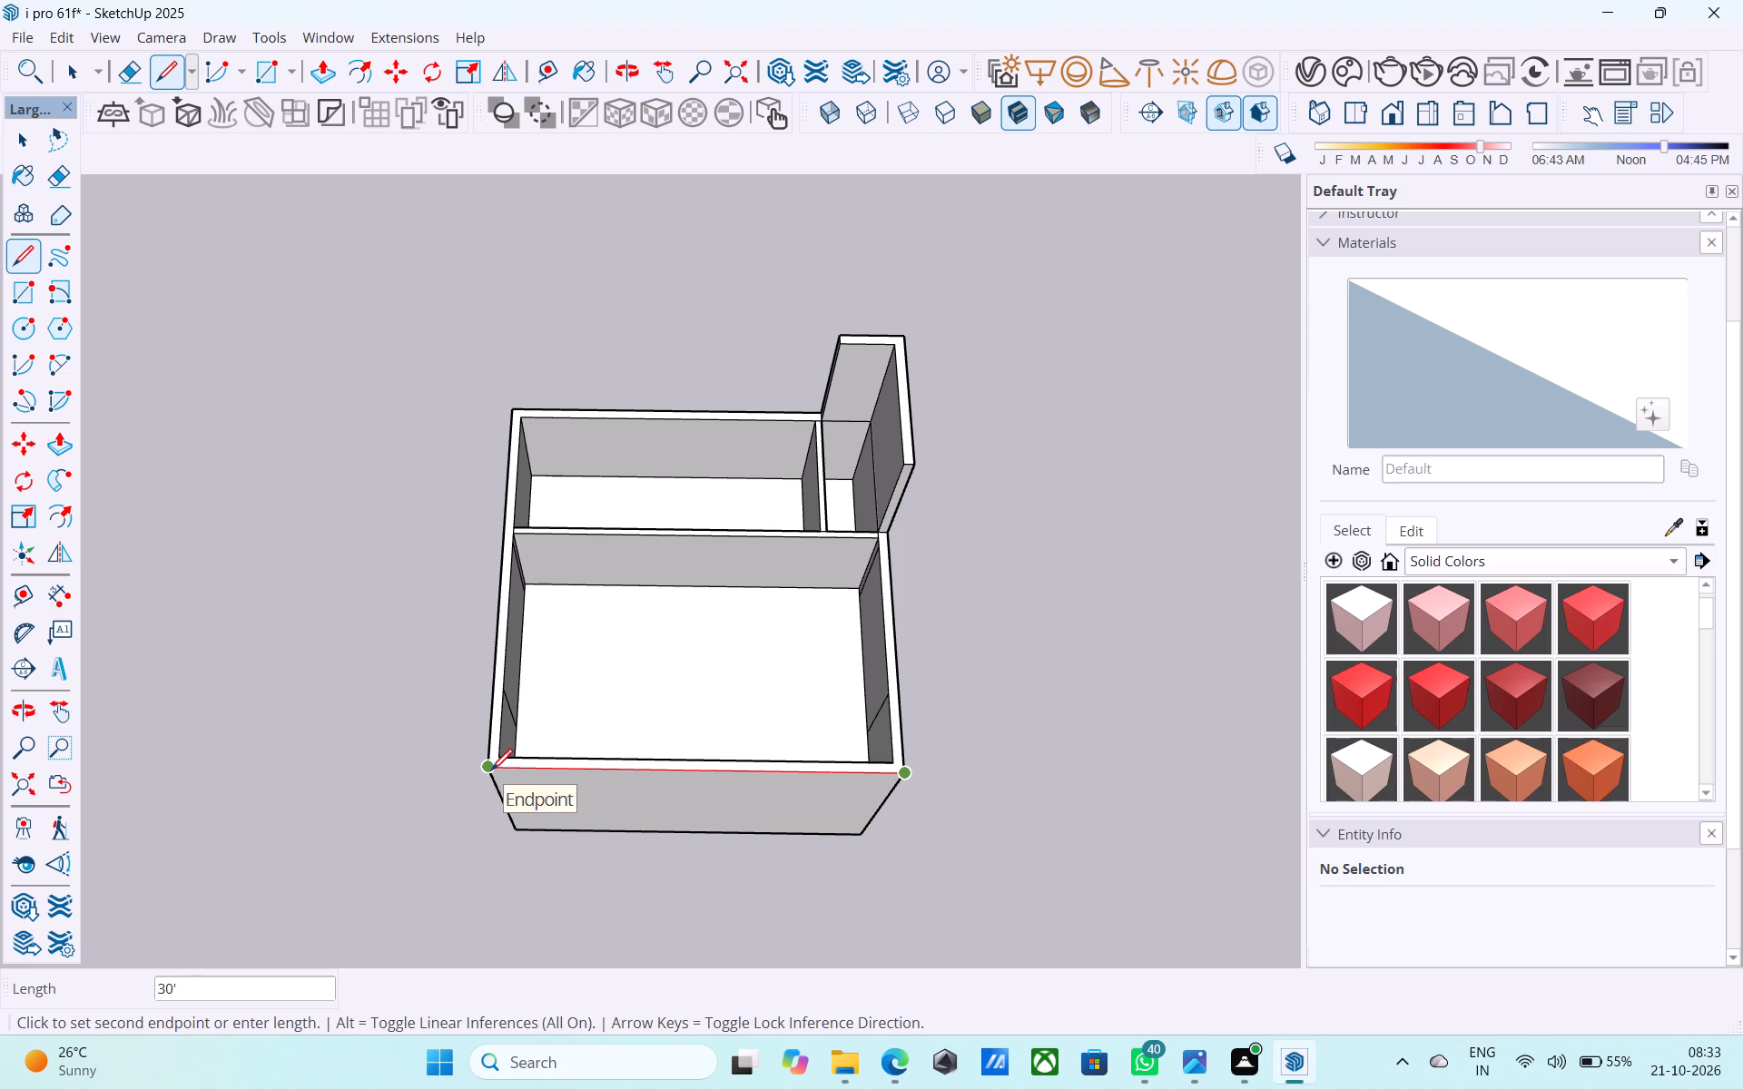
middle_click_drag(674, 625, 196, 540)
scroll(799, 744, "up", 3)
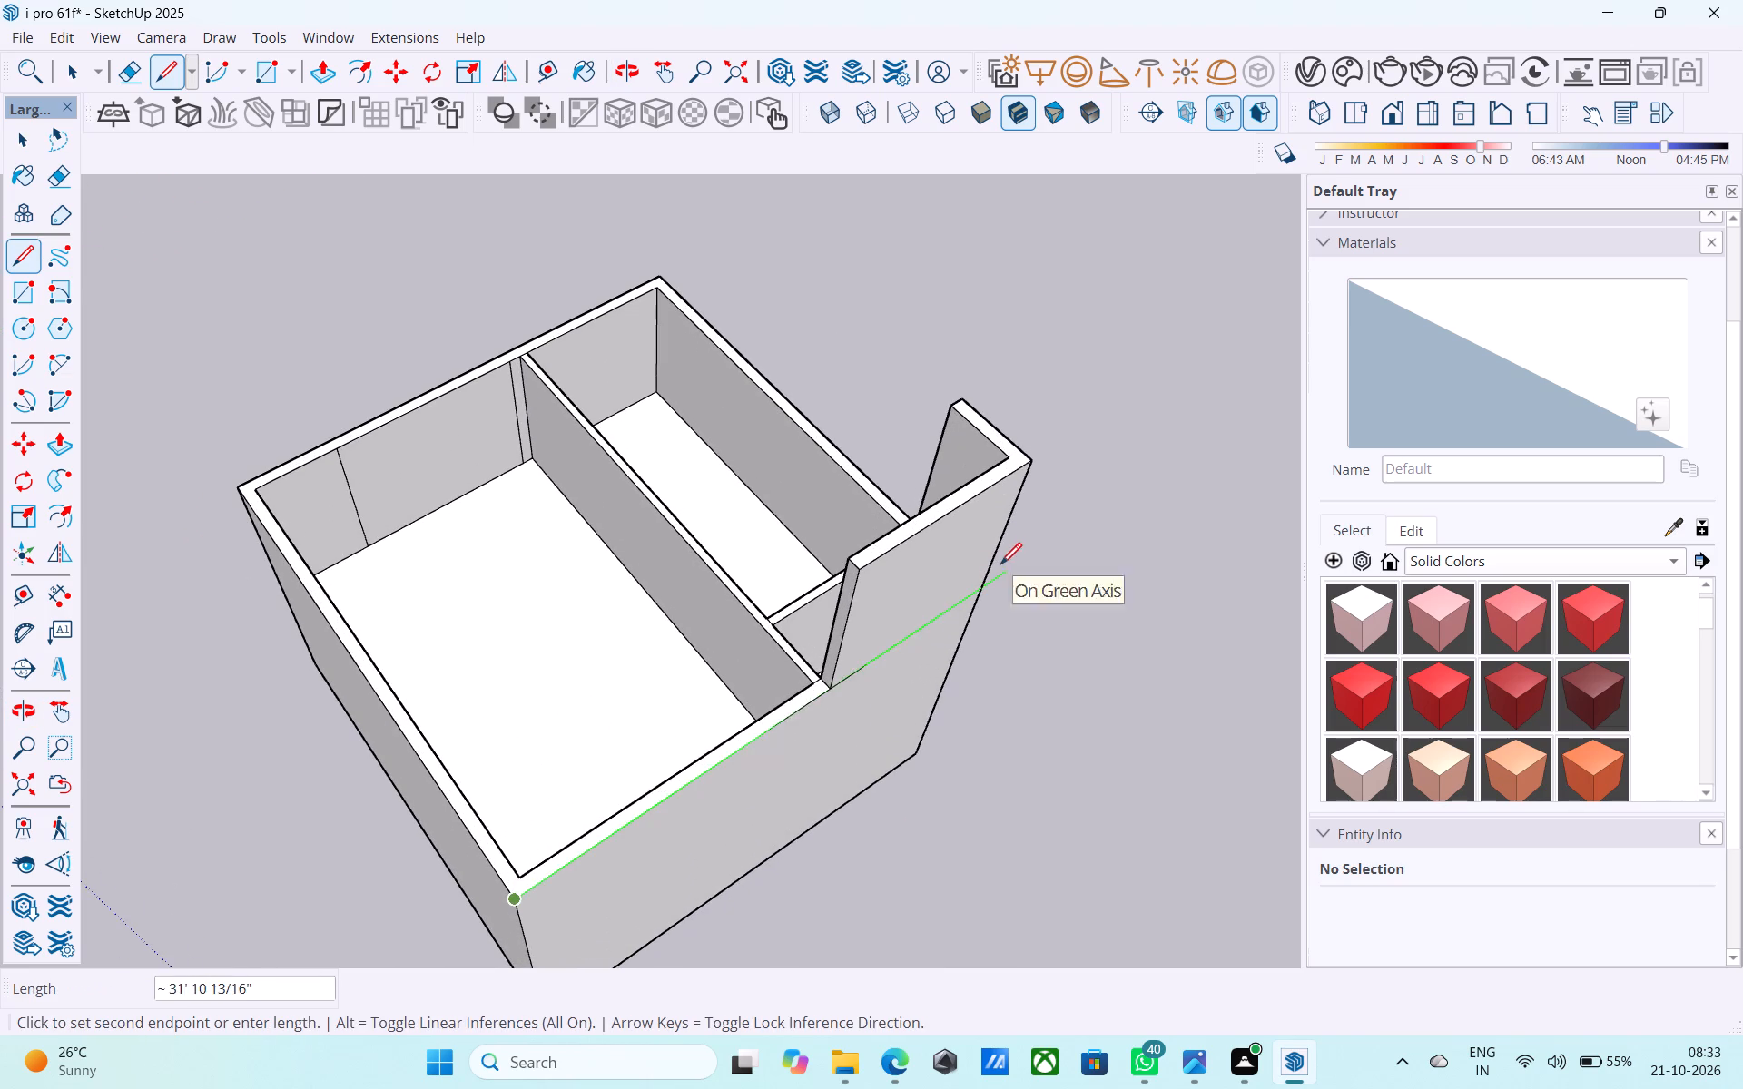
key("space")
Examine the largest room's outer walls and their junction with the taller corner wall from several angles.
middle_click_drag(982, 593, 955, 597)
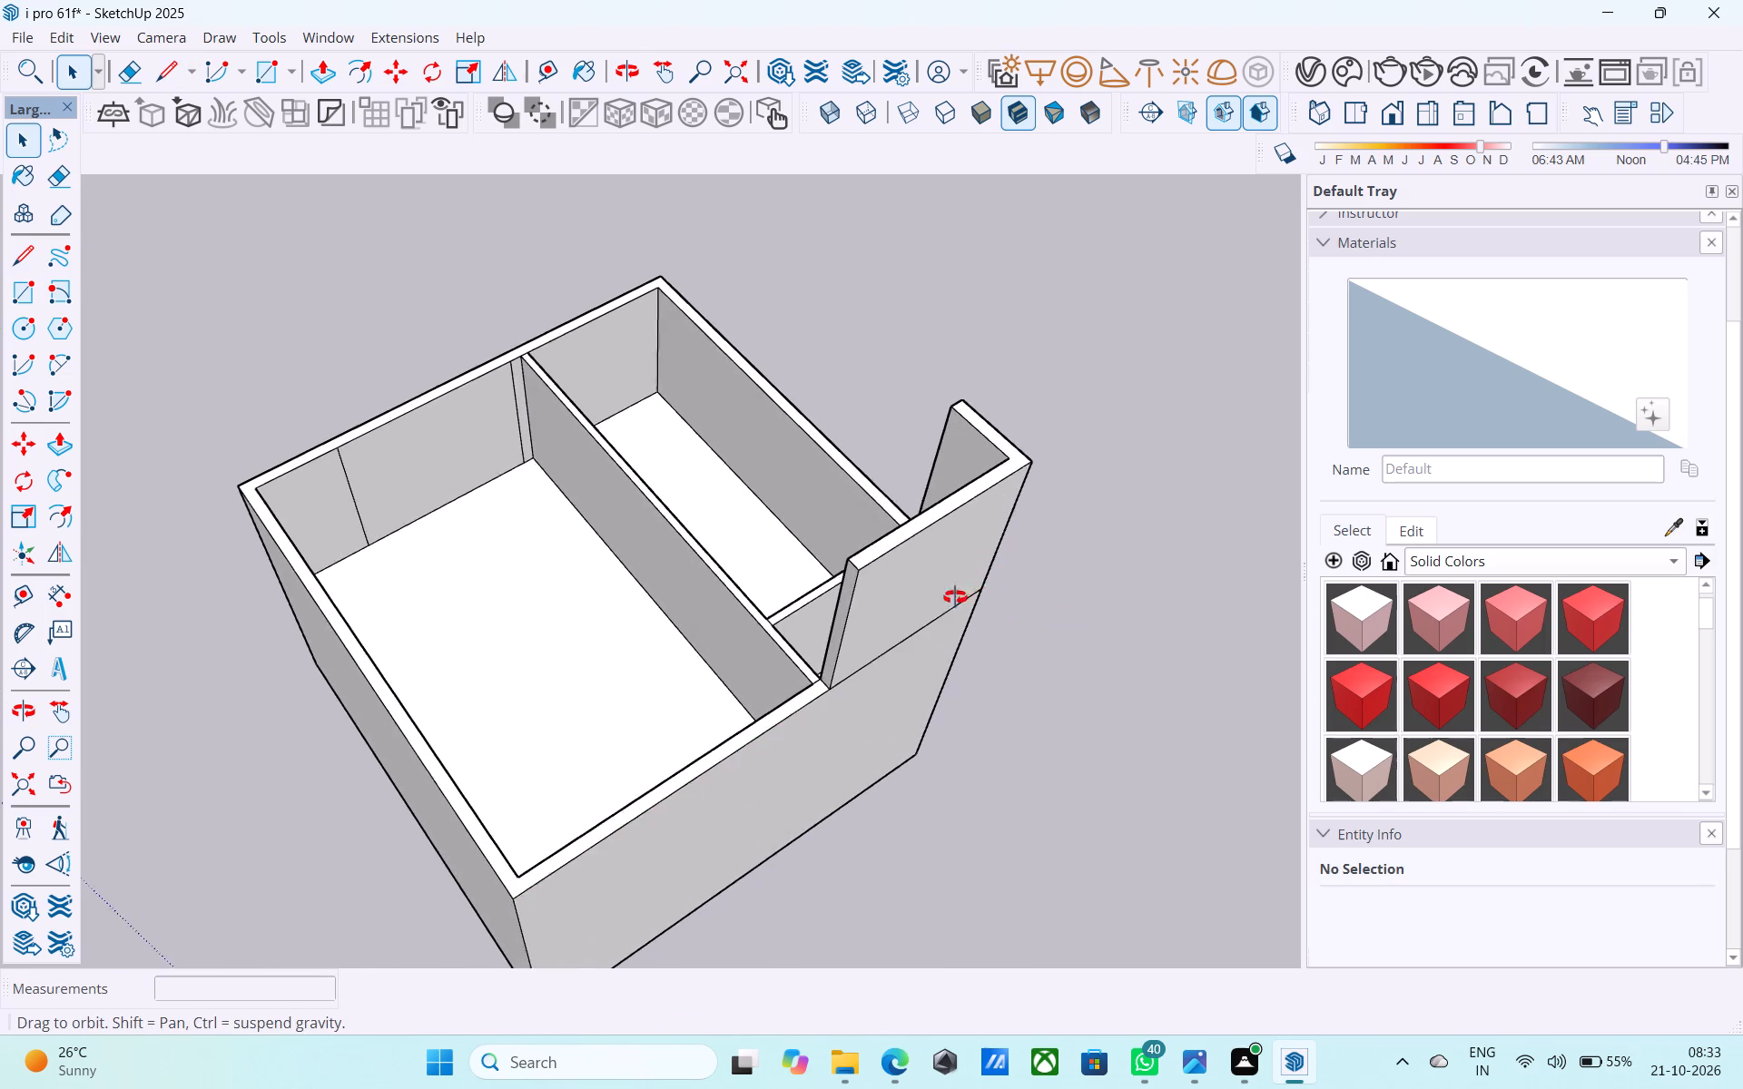
middle_click_drag(955, 597, 653, 288)
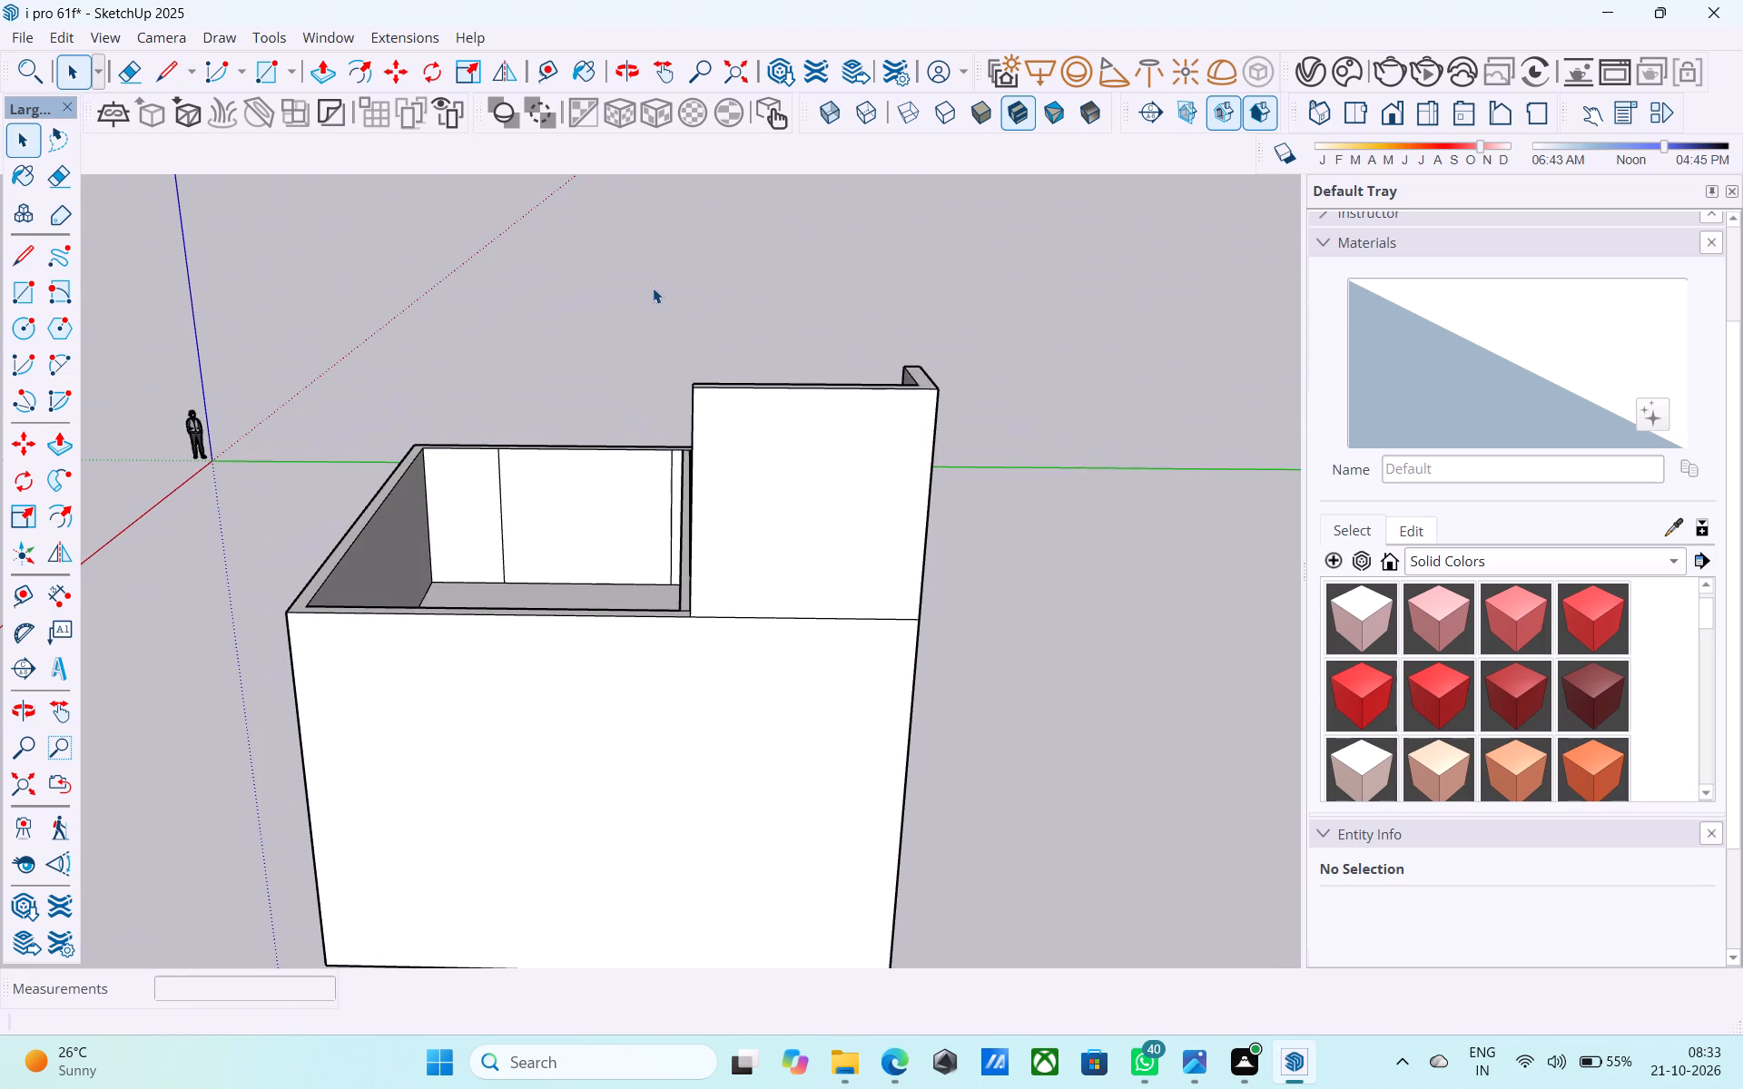
middle_click_drag(652, 298, 643, 380)
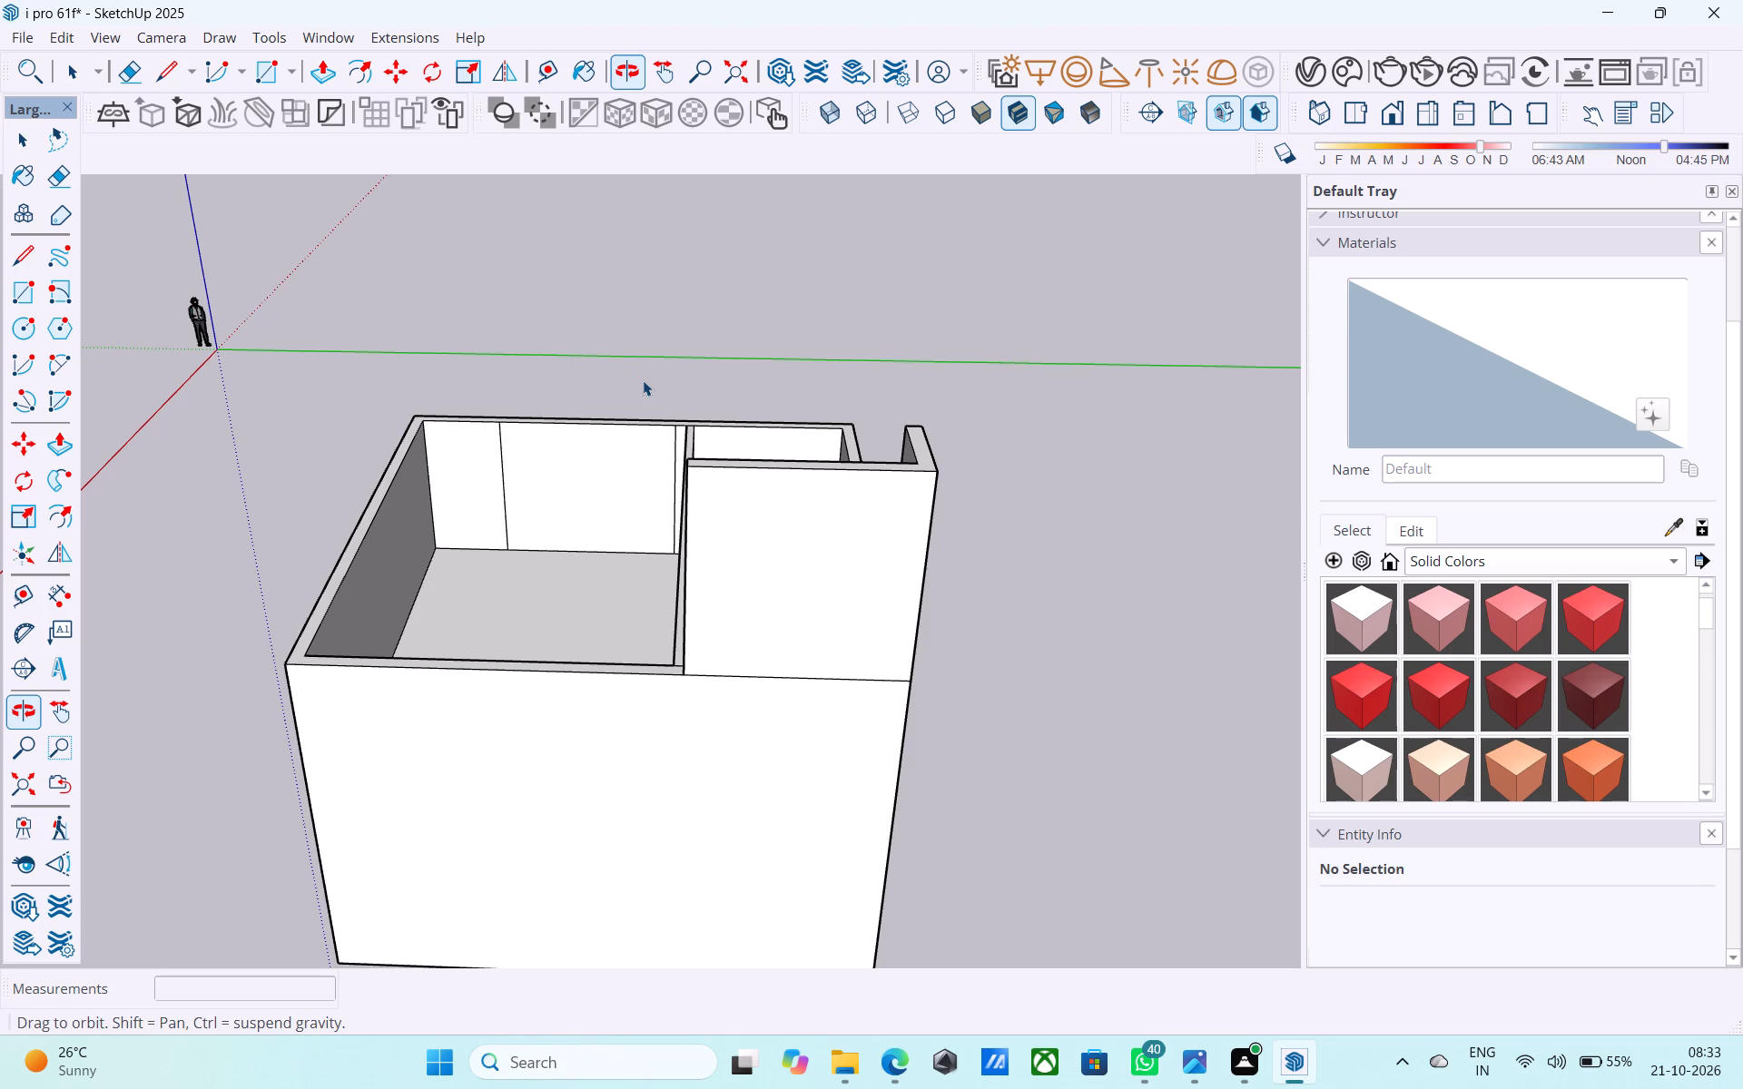
middle_click_drag(645, 389, 641, 575)
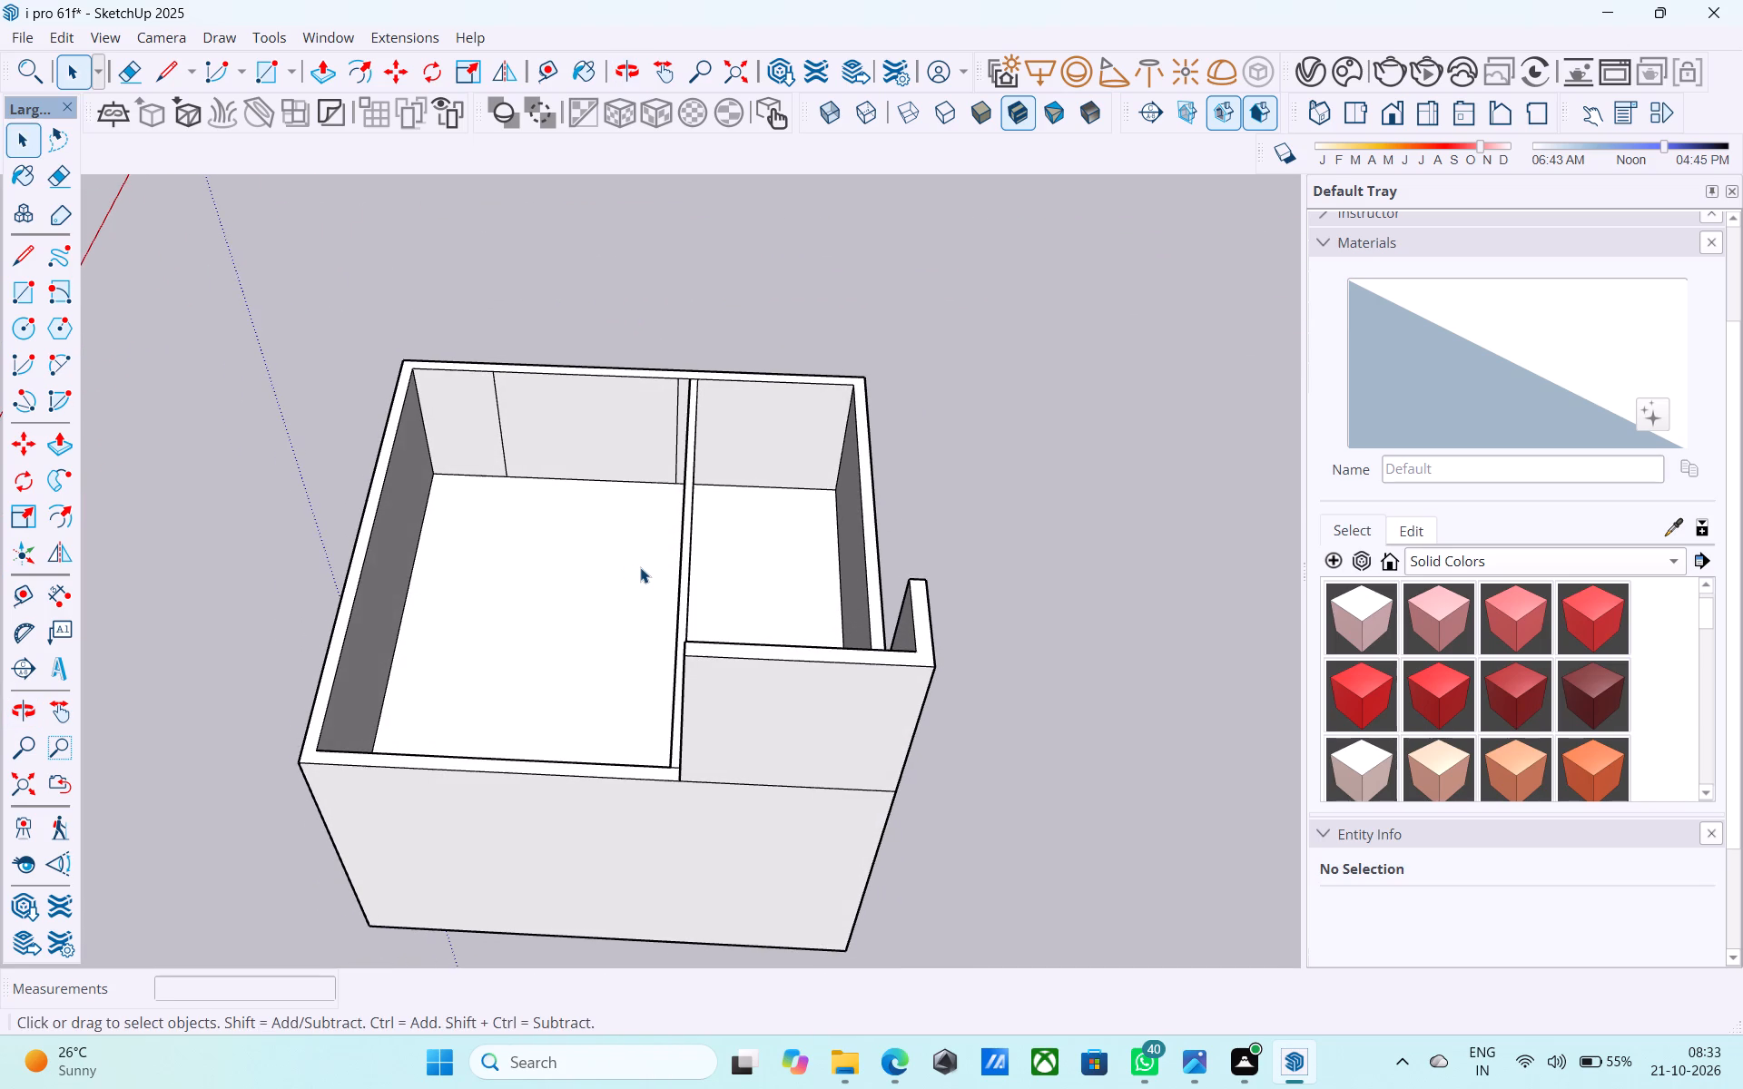
middle_click_drag(639, 567, 625, 537)
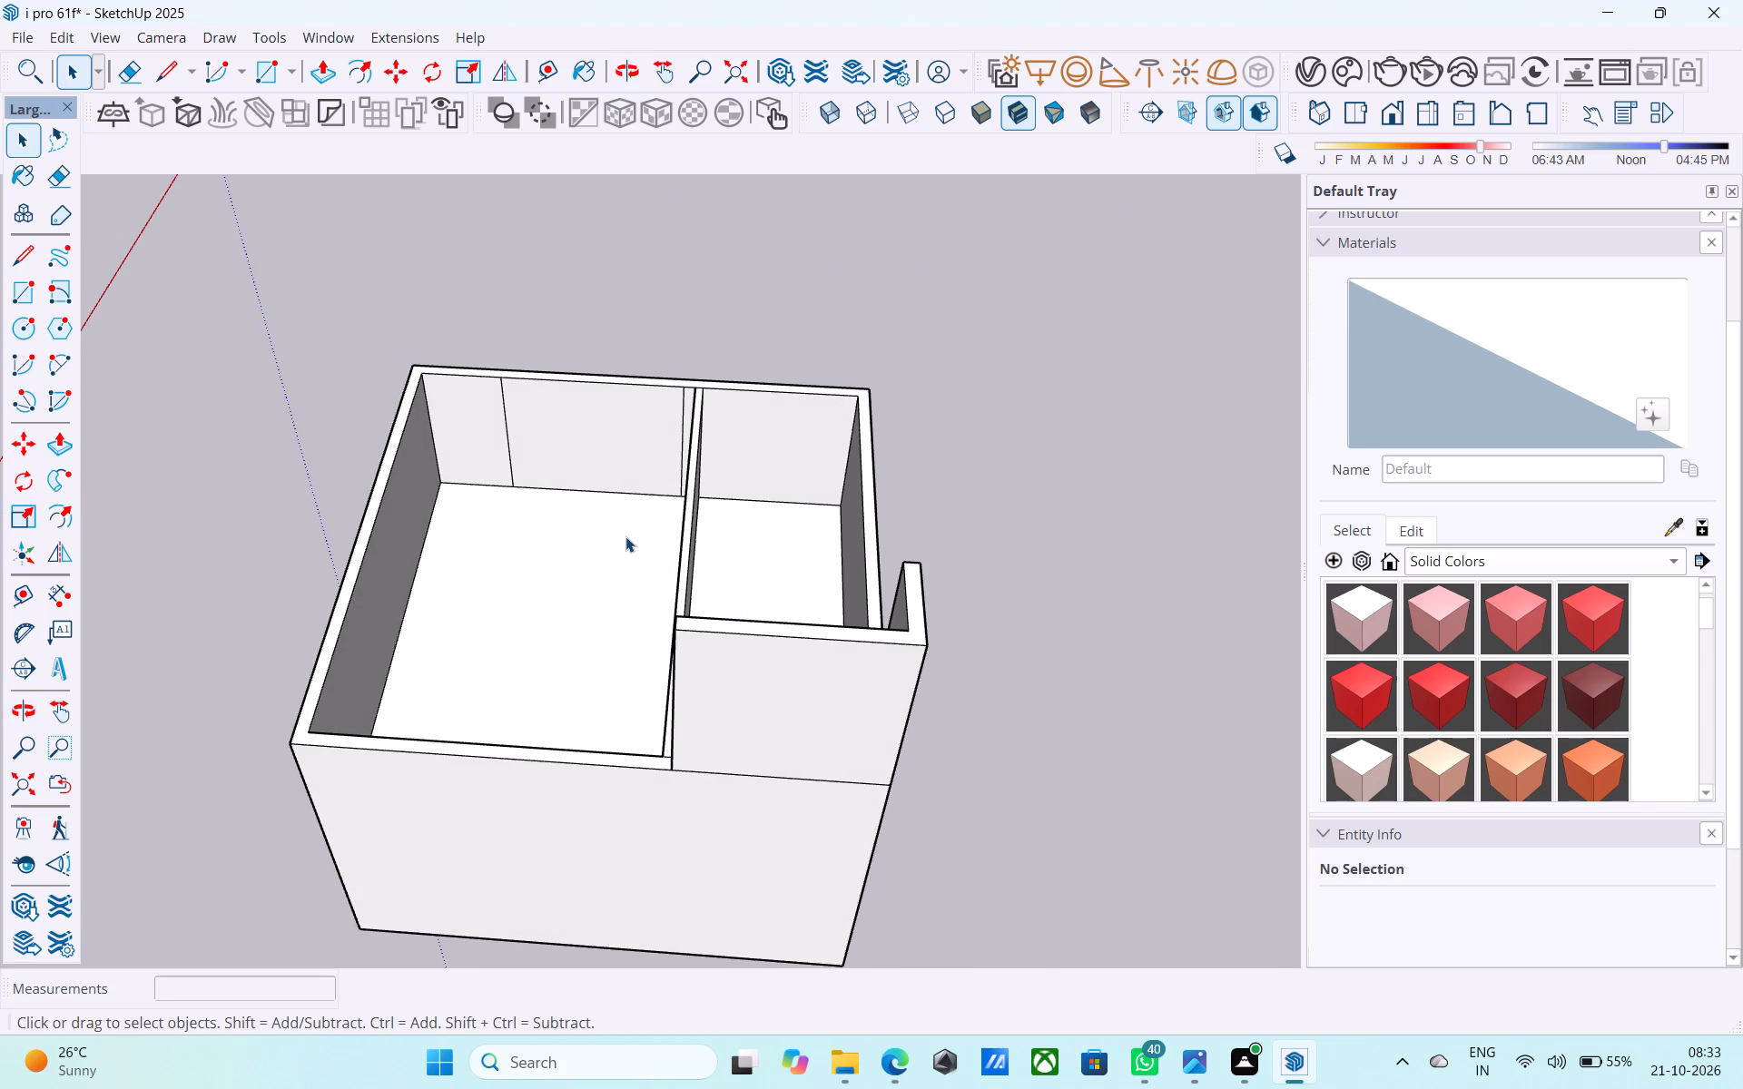
scroll(625, 531, "up", 3)
scroll(625, 531, "down", 3)
middle_click_drag(464, 692, 458, 576)
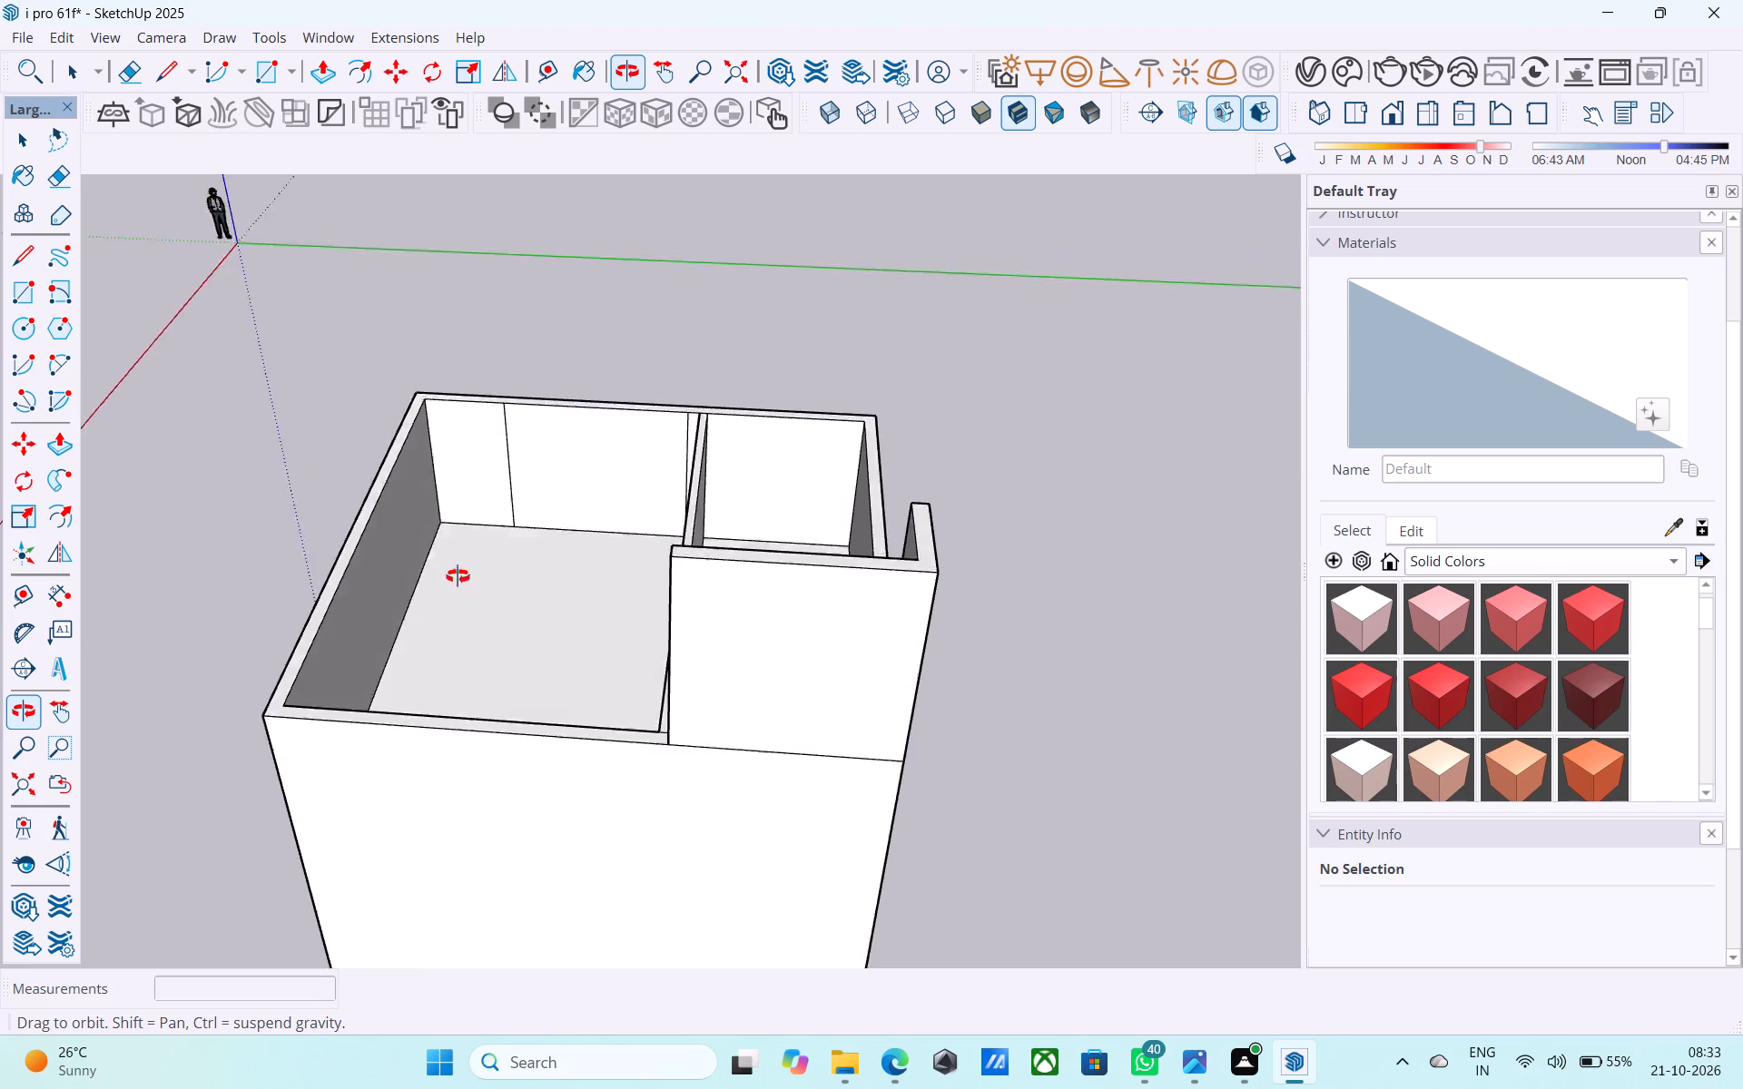
middle_click_drag(458, 576, 1193, 907)
scroll(901, 621, "up", 3)
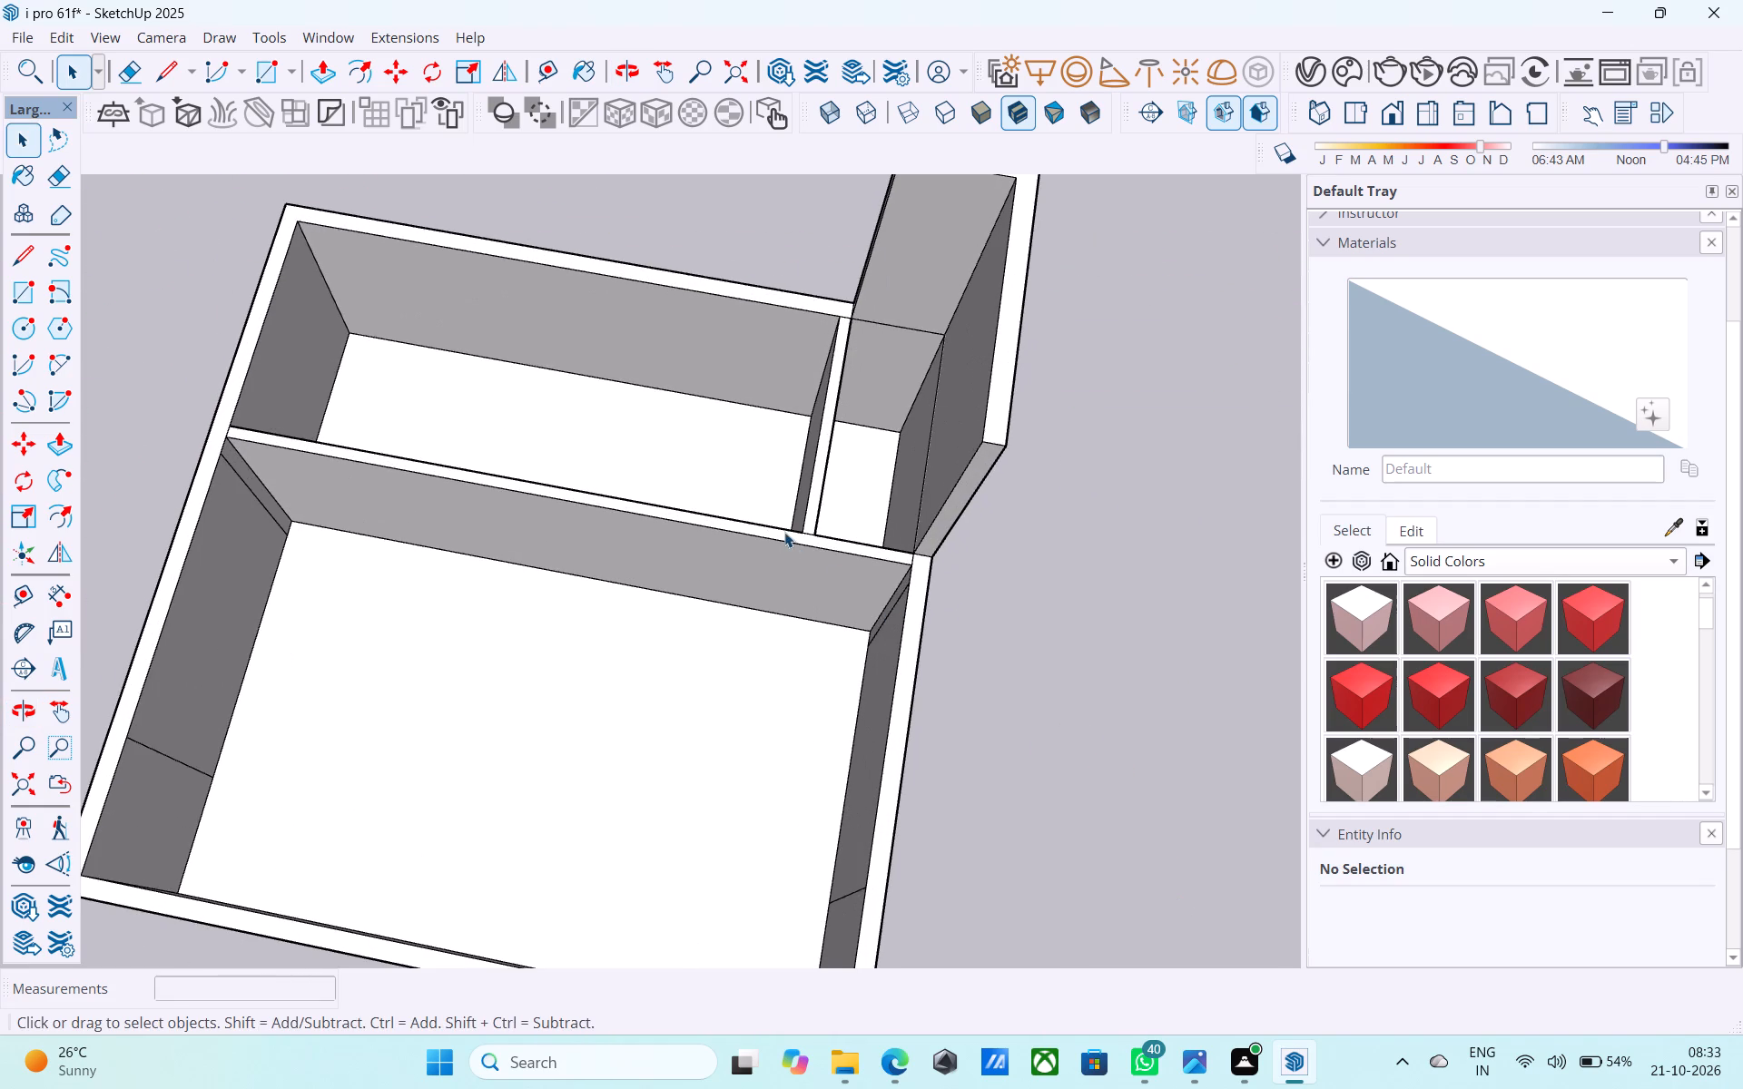
scroll(784, 532, "down", 5)
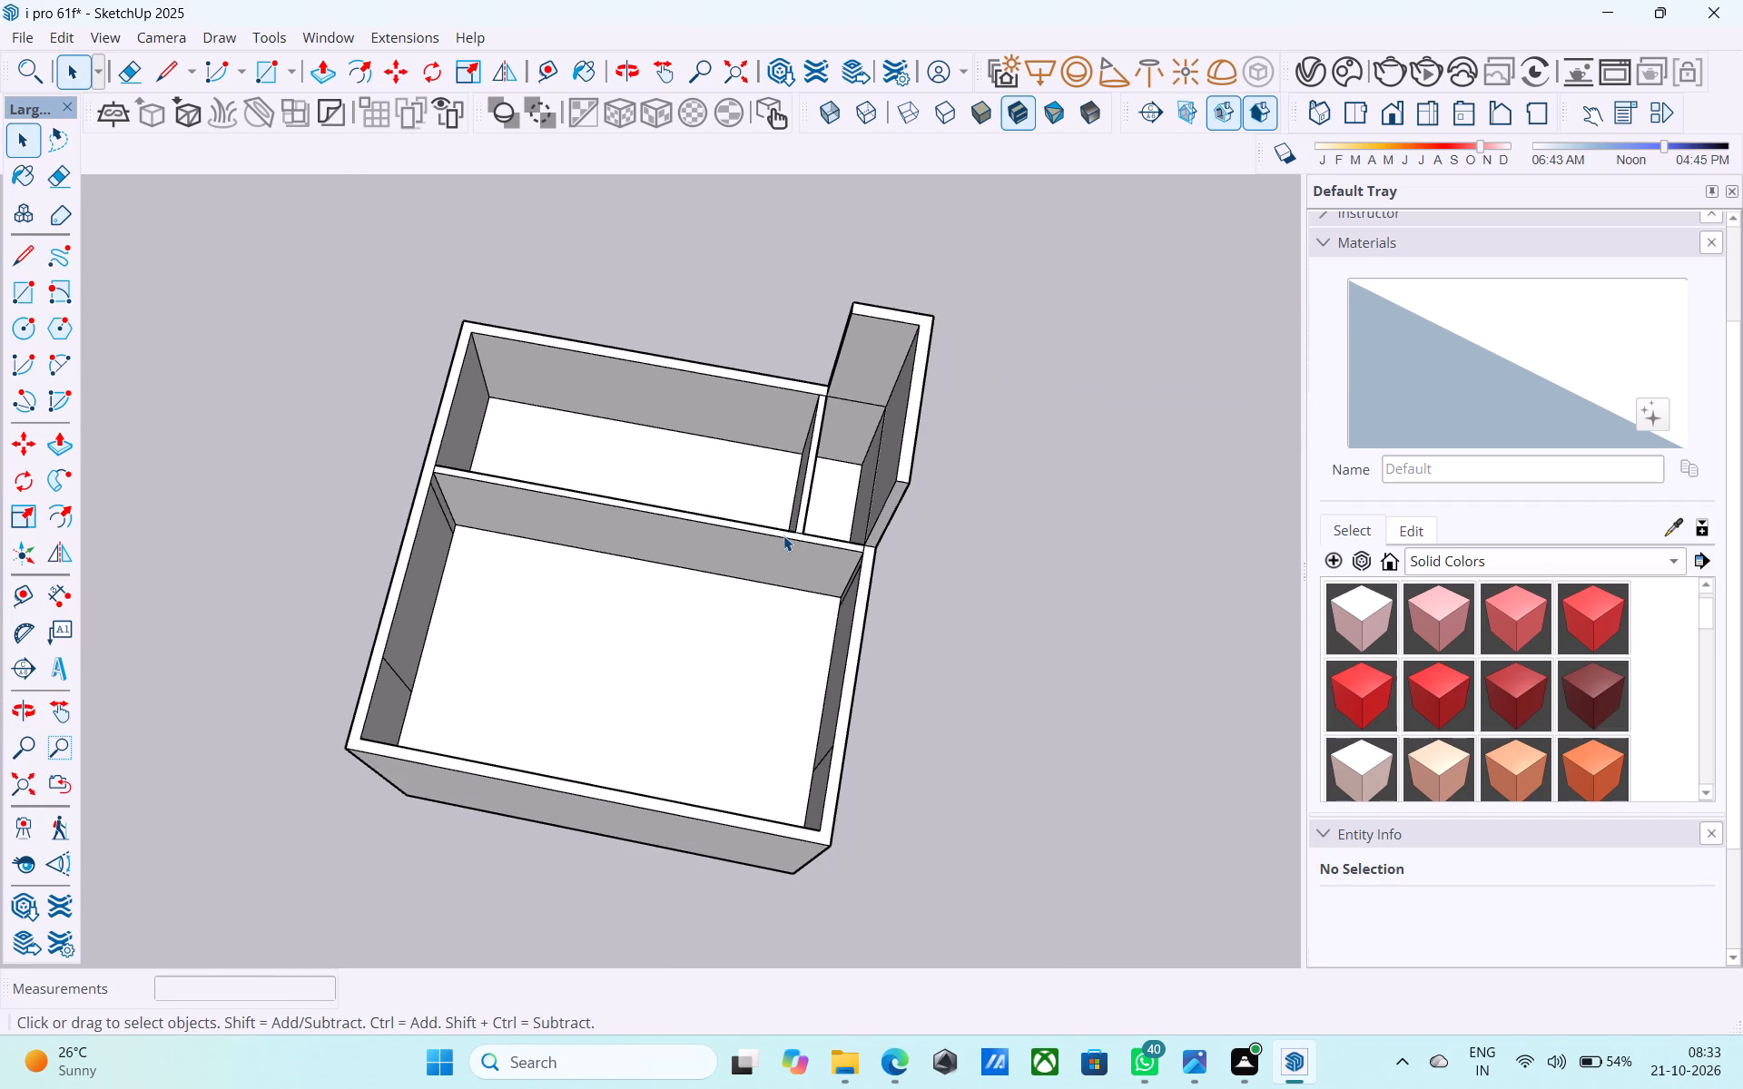
middle_click_drag(783, 535, 809, 390)
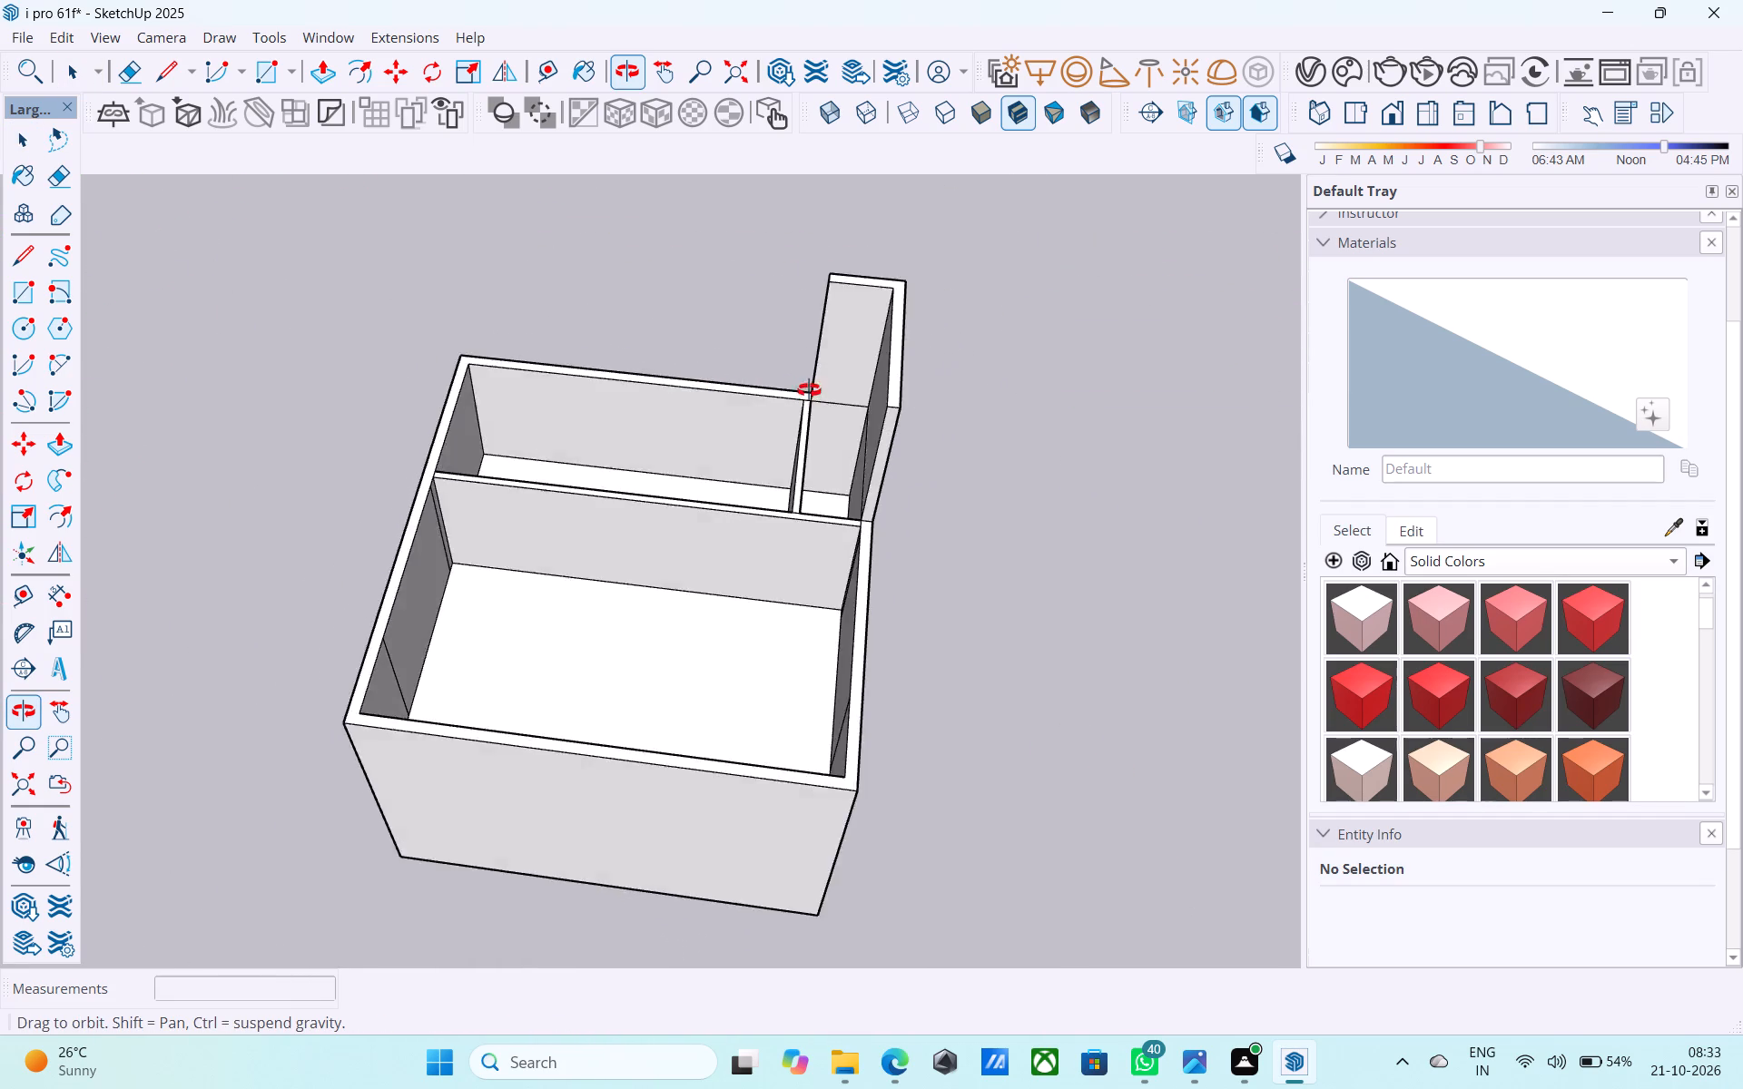
middle_click_drag(809, 390, 652, 309)
left_click_drag(743, 800, 882, 945)
Draw a line across the outer wall's top face at the largest room's inner corner, on the wall leading to the corner wall.
scroll(896, 955, "up", 1)
middle_click_drag(903, 959, 876, 940)
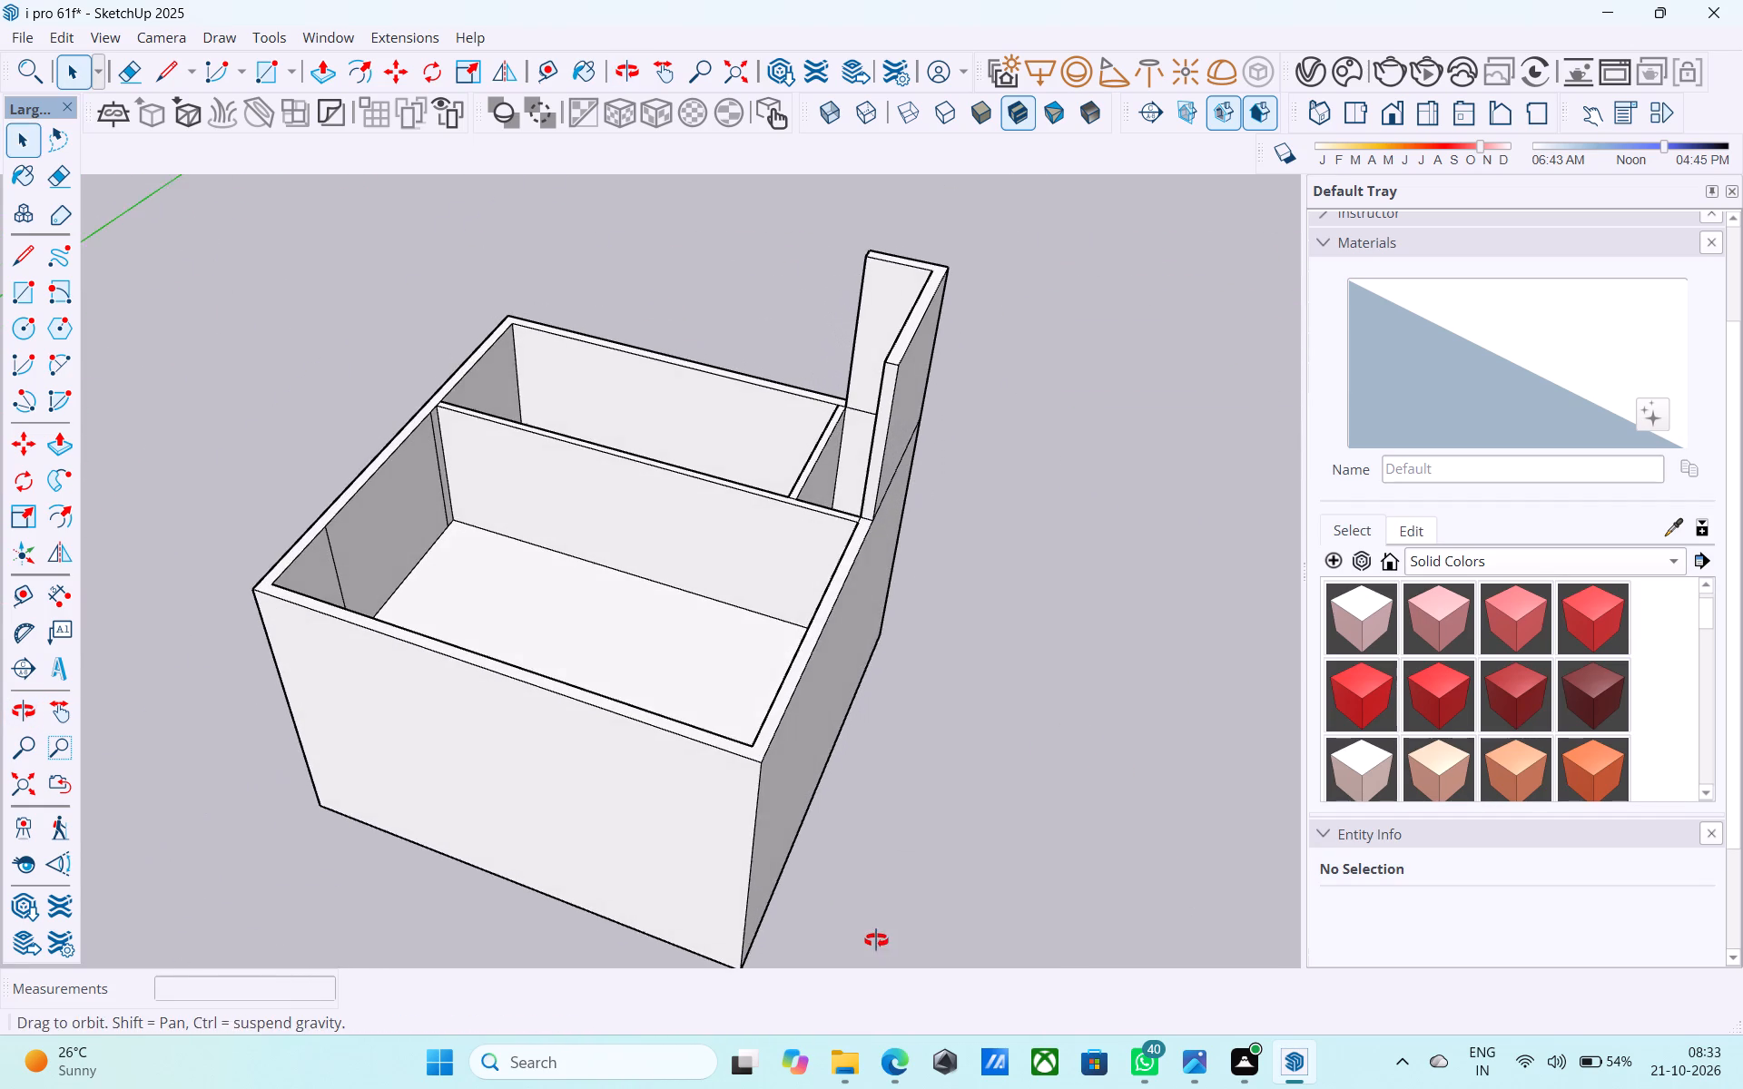
middle_click_drag(876, 940, 875, 939)
key("l")
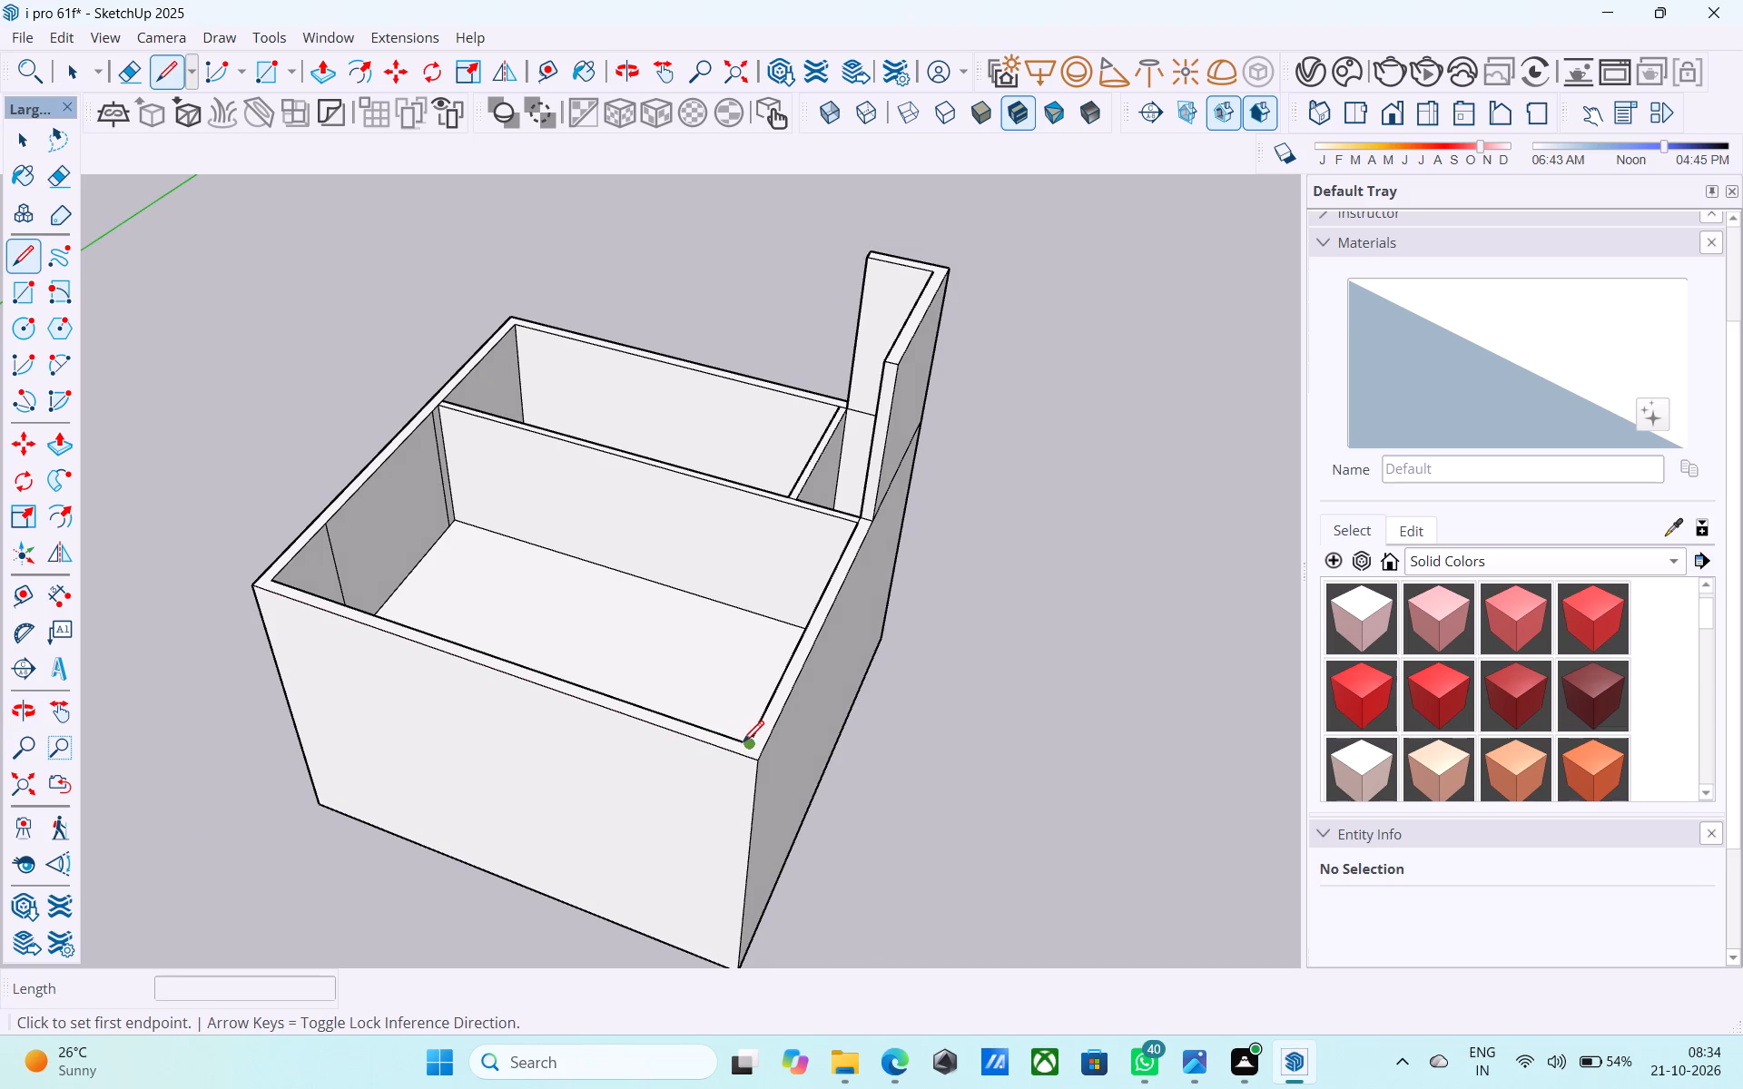
left_click(745, 742)
scroll(764, 748, "up", 1)
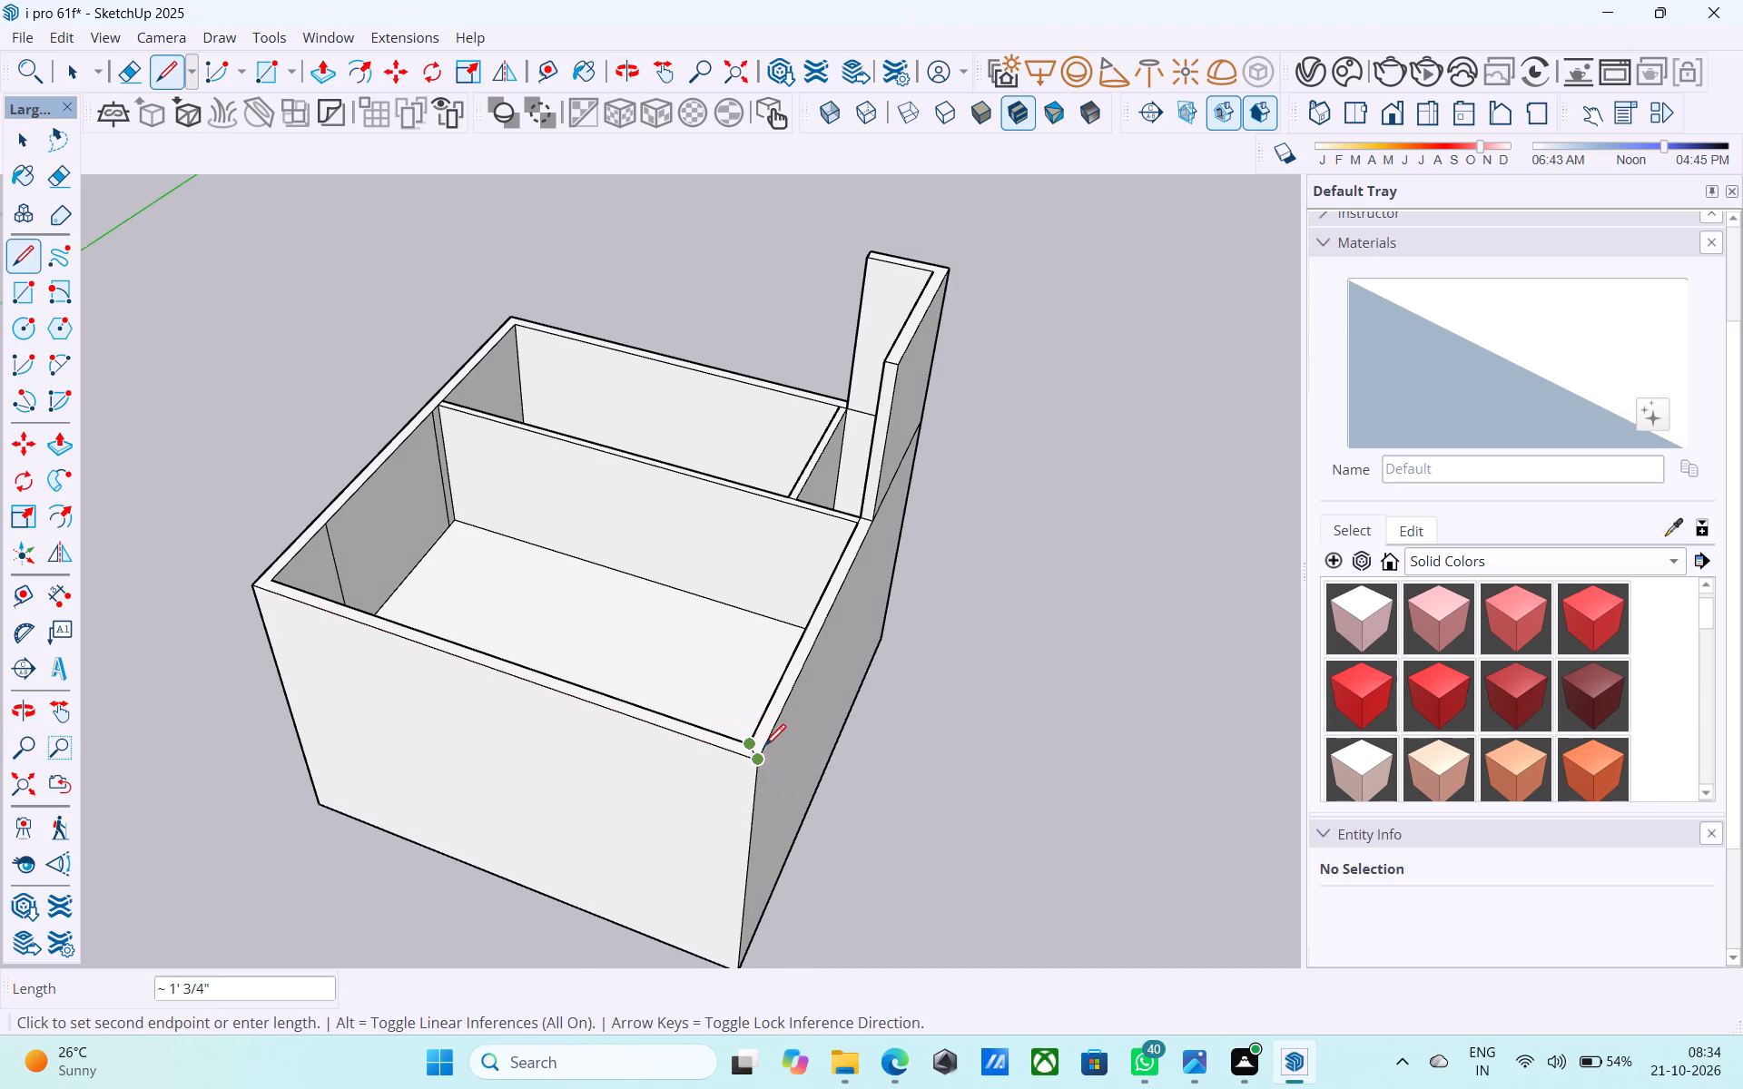
scroll(764, 748, "up", 4)
left_click(760, 744)
key("space")
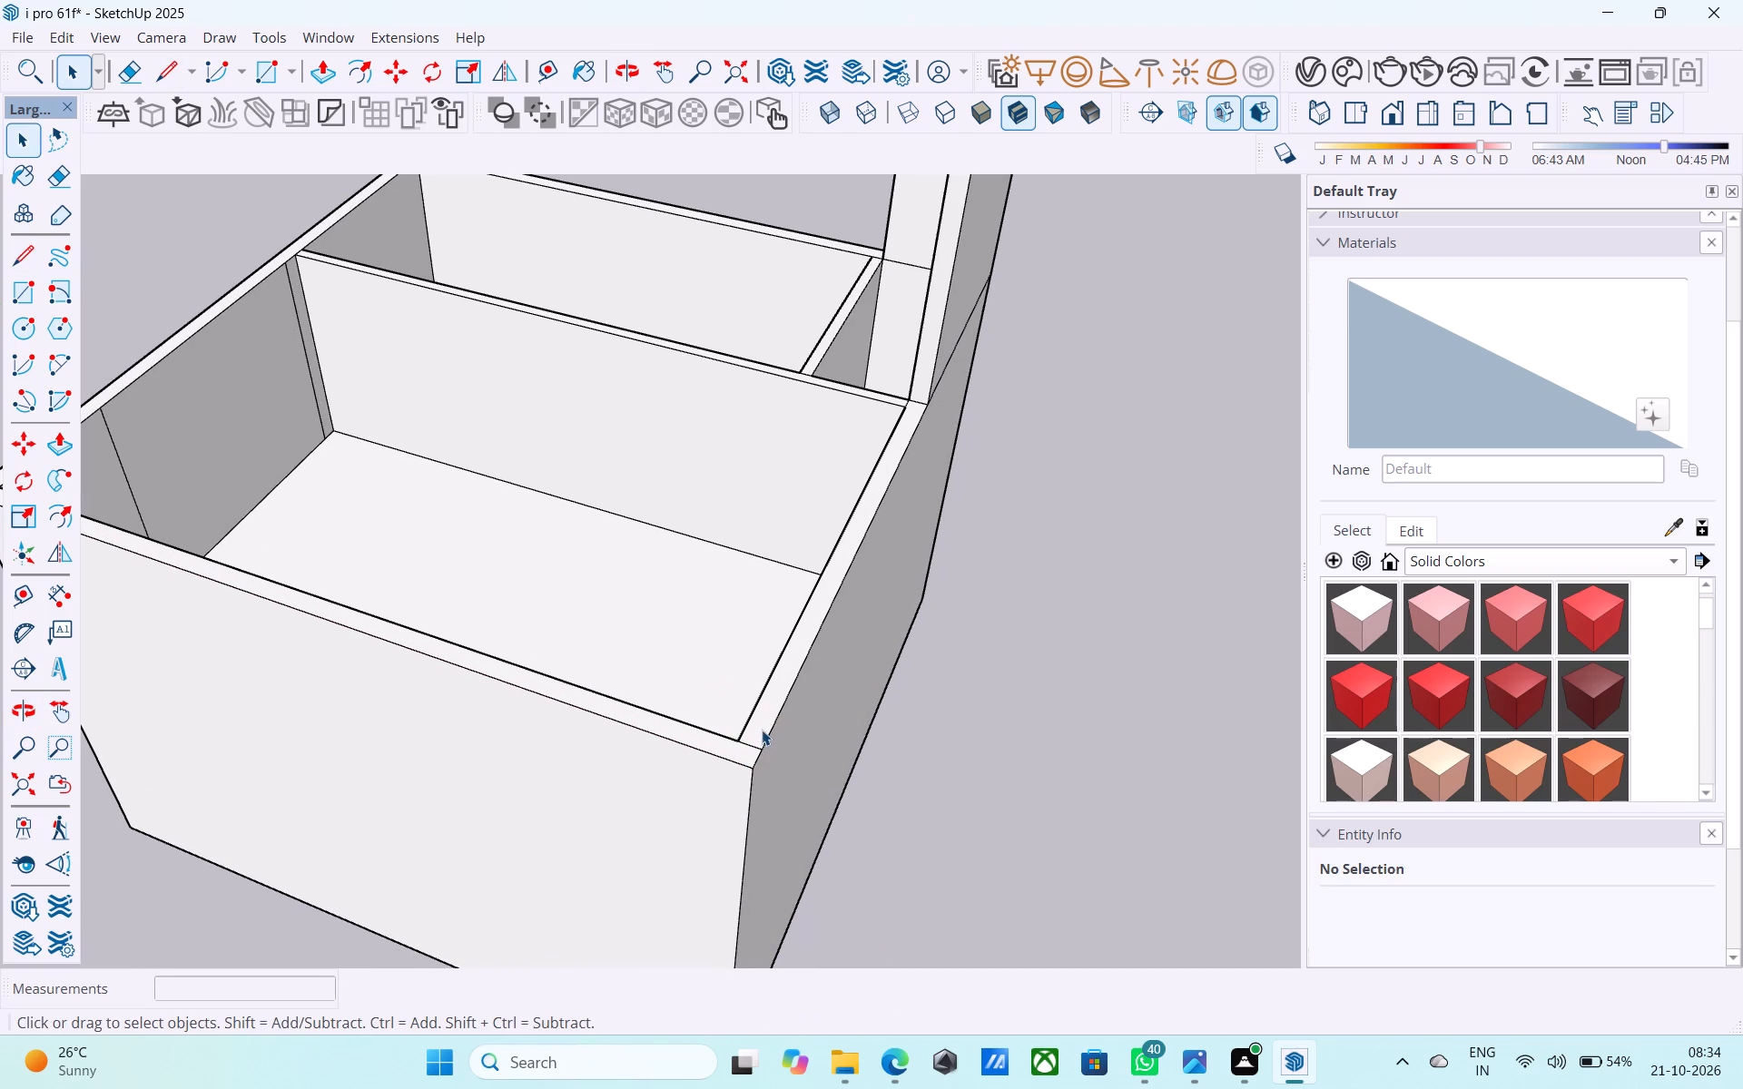
Push/Pull the outer wall section between the largest room's corner and the taller corner wall down 10' to floor level.
left_click(762, 730)
key("p")
left_click(759, 722)
left_click(604, 636)
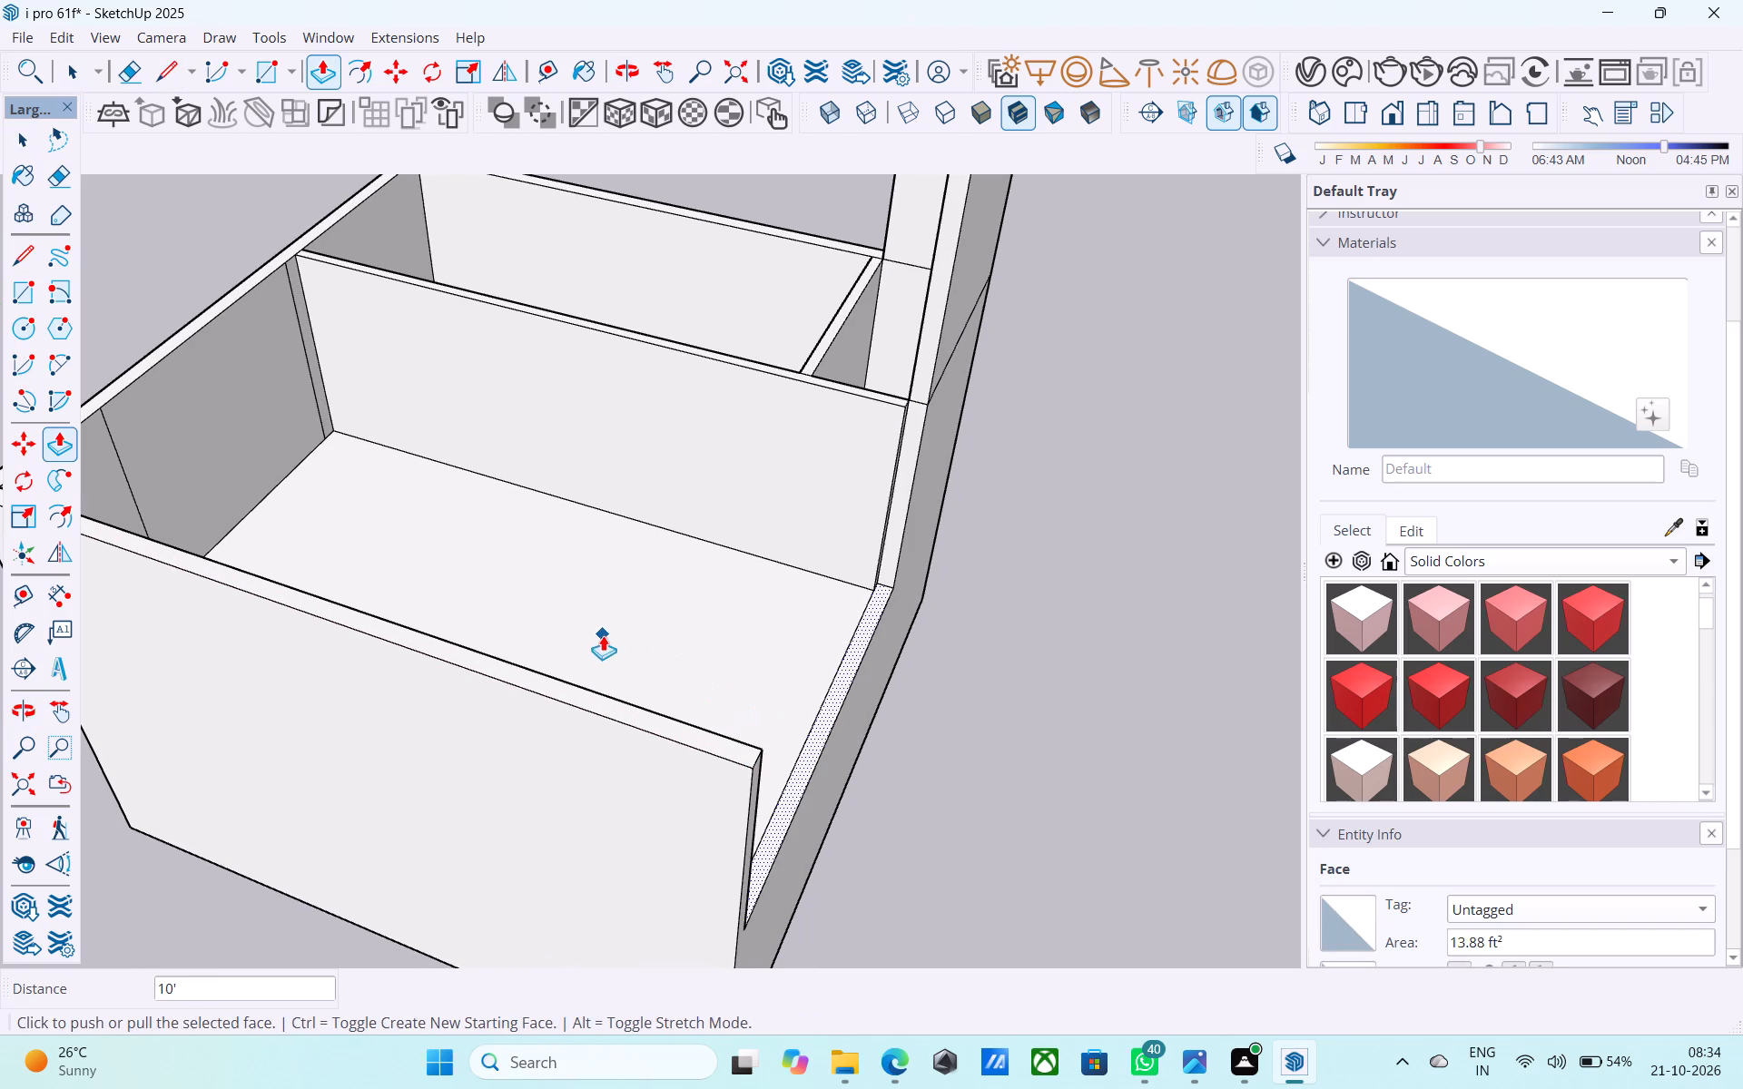
middle_click_drag(797, 687, 441, 531)
scroll(450, 537, "down", 3)
middle_click_drag(460, 559, 119, 644)
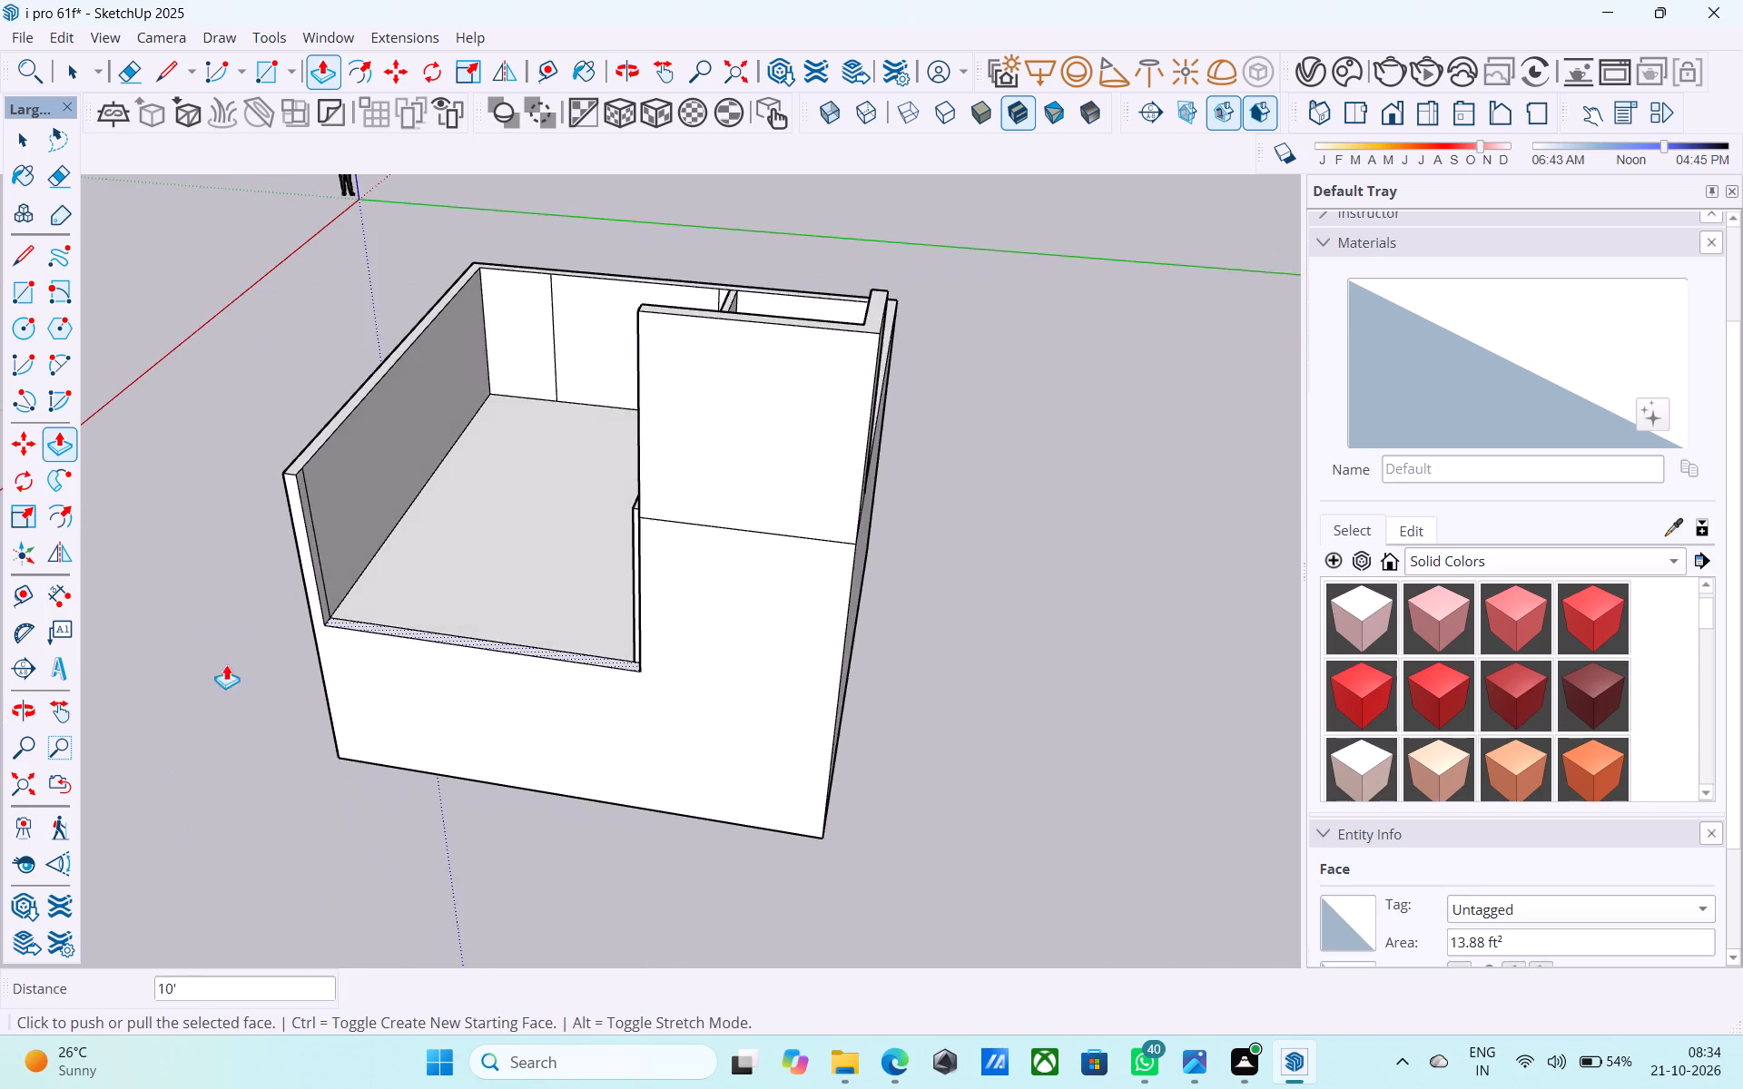
scroll(245, 669, "up", 3)
key("space")
Draw a 6" line across the long partition's top from the short partition's near face, and a vertical line down to the floor.
middle_click_drag(423, 673, 813, 767)
scroll(813, 767, "up", 1)
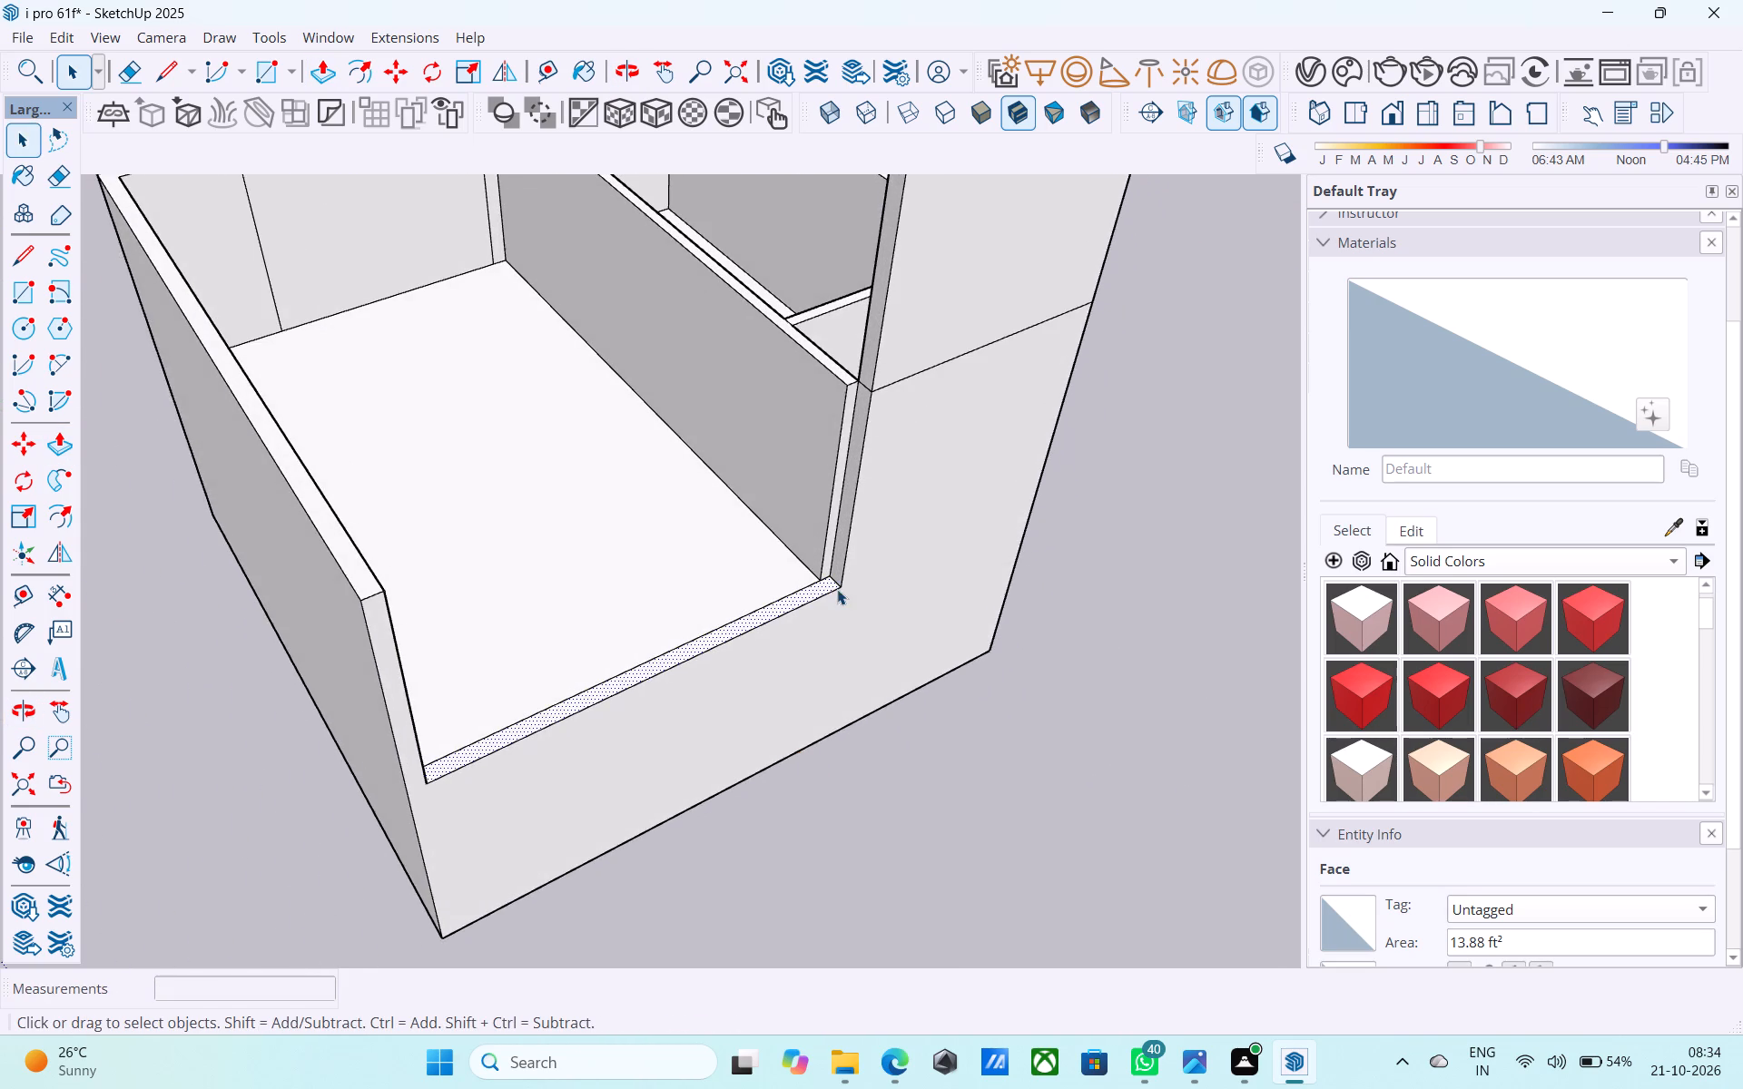
scroll(837, 589, "up", 2)
scroll(816, 571, "down", 4)
key("l")
scroll(806, 321, "up", 3)
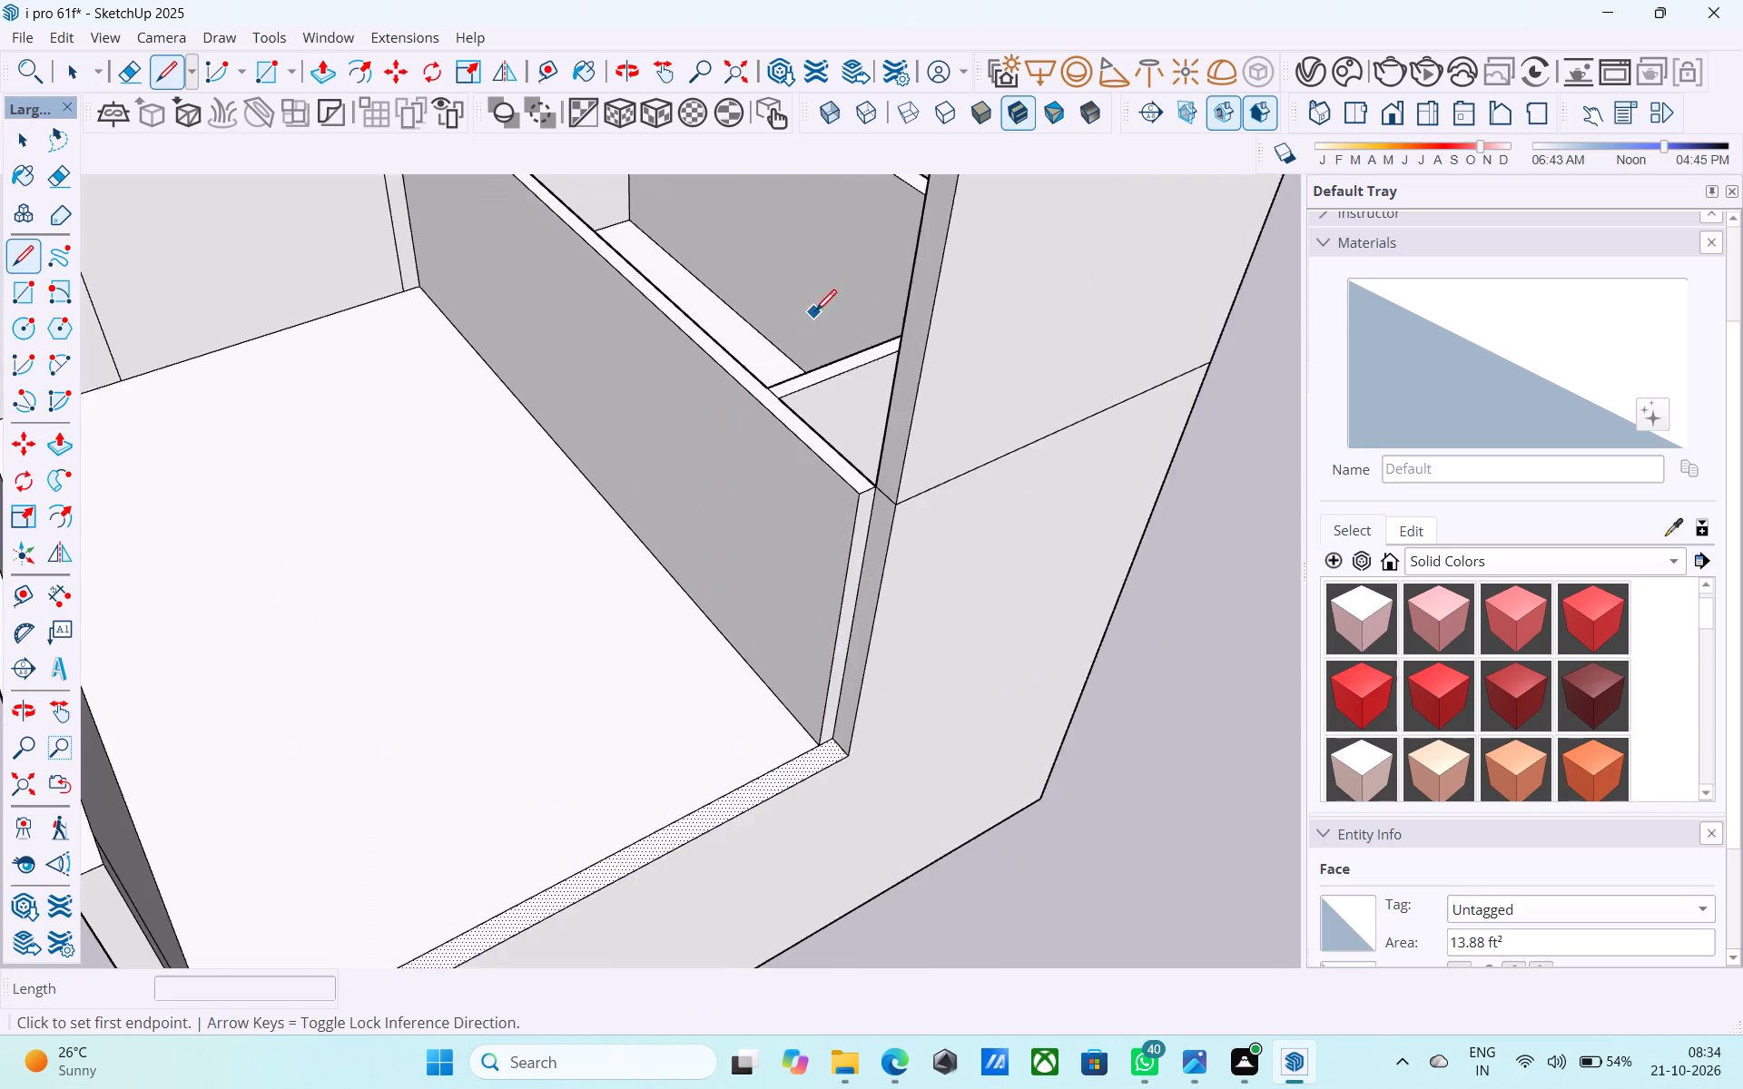
scroll(815, 313, "up", 3)
left_click(770, 419)
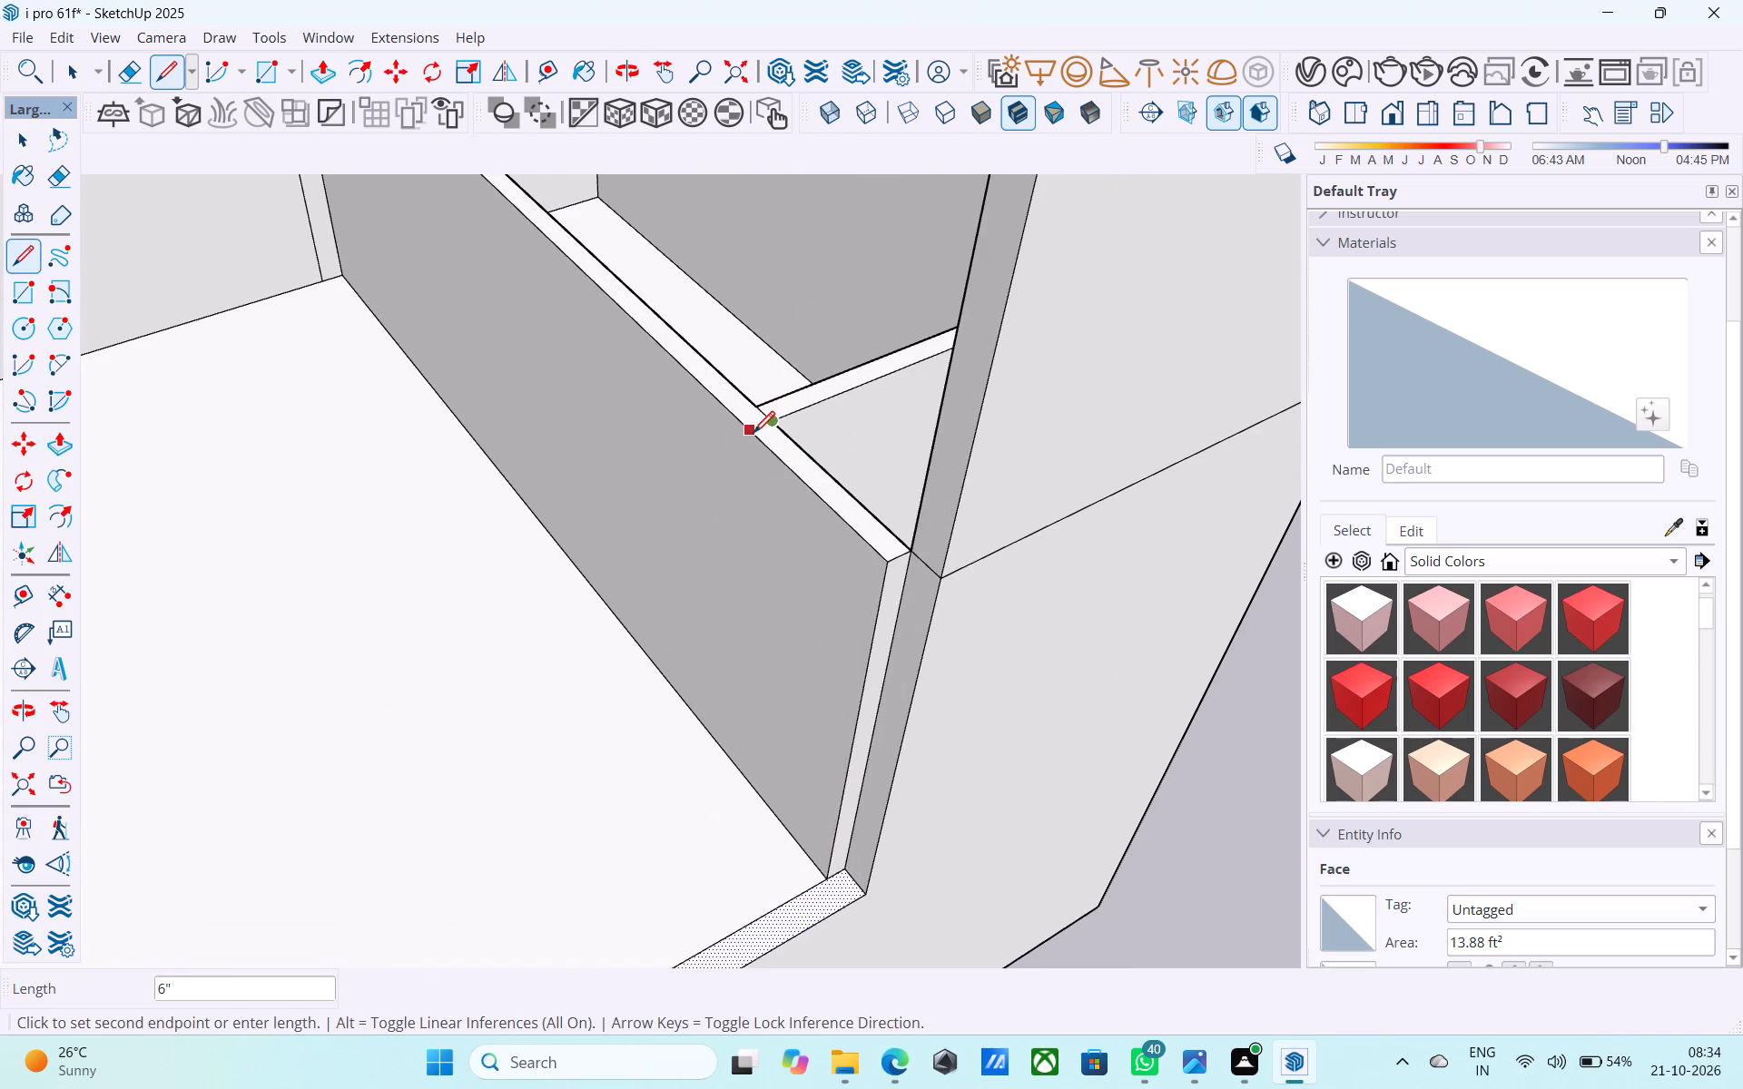
left_click(753, 435)
left_click(749, 435)
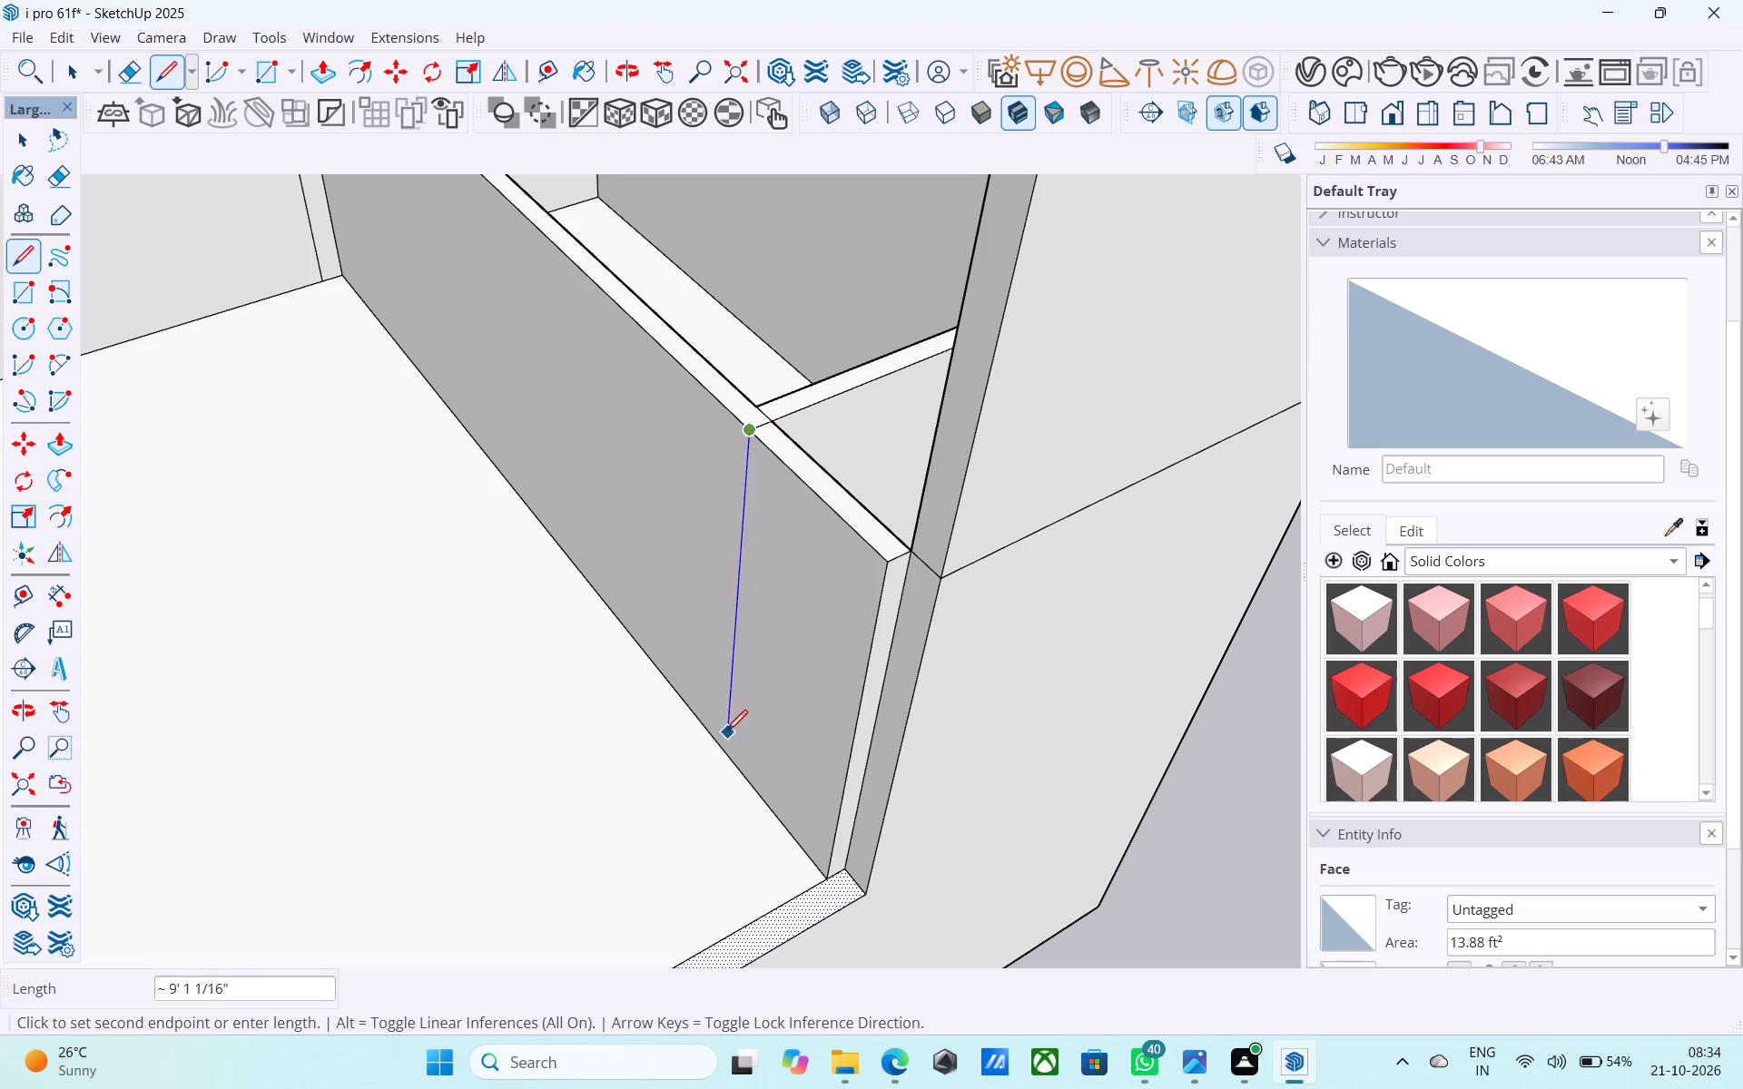
left_click(720, 763)
Draw a second line across the long partition's top, in line with the short partition's other face.
left_click(751, 397)
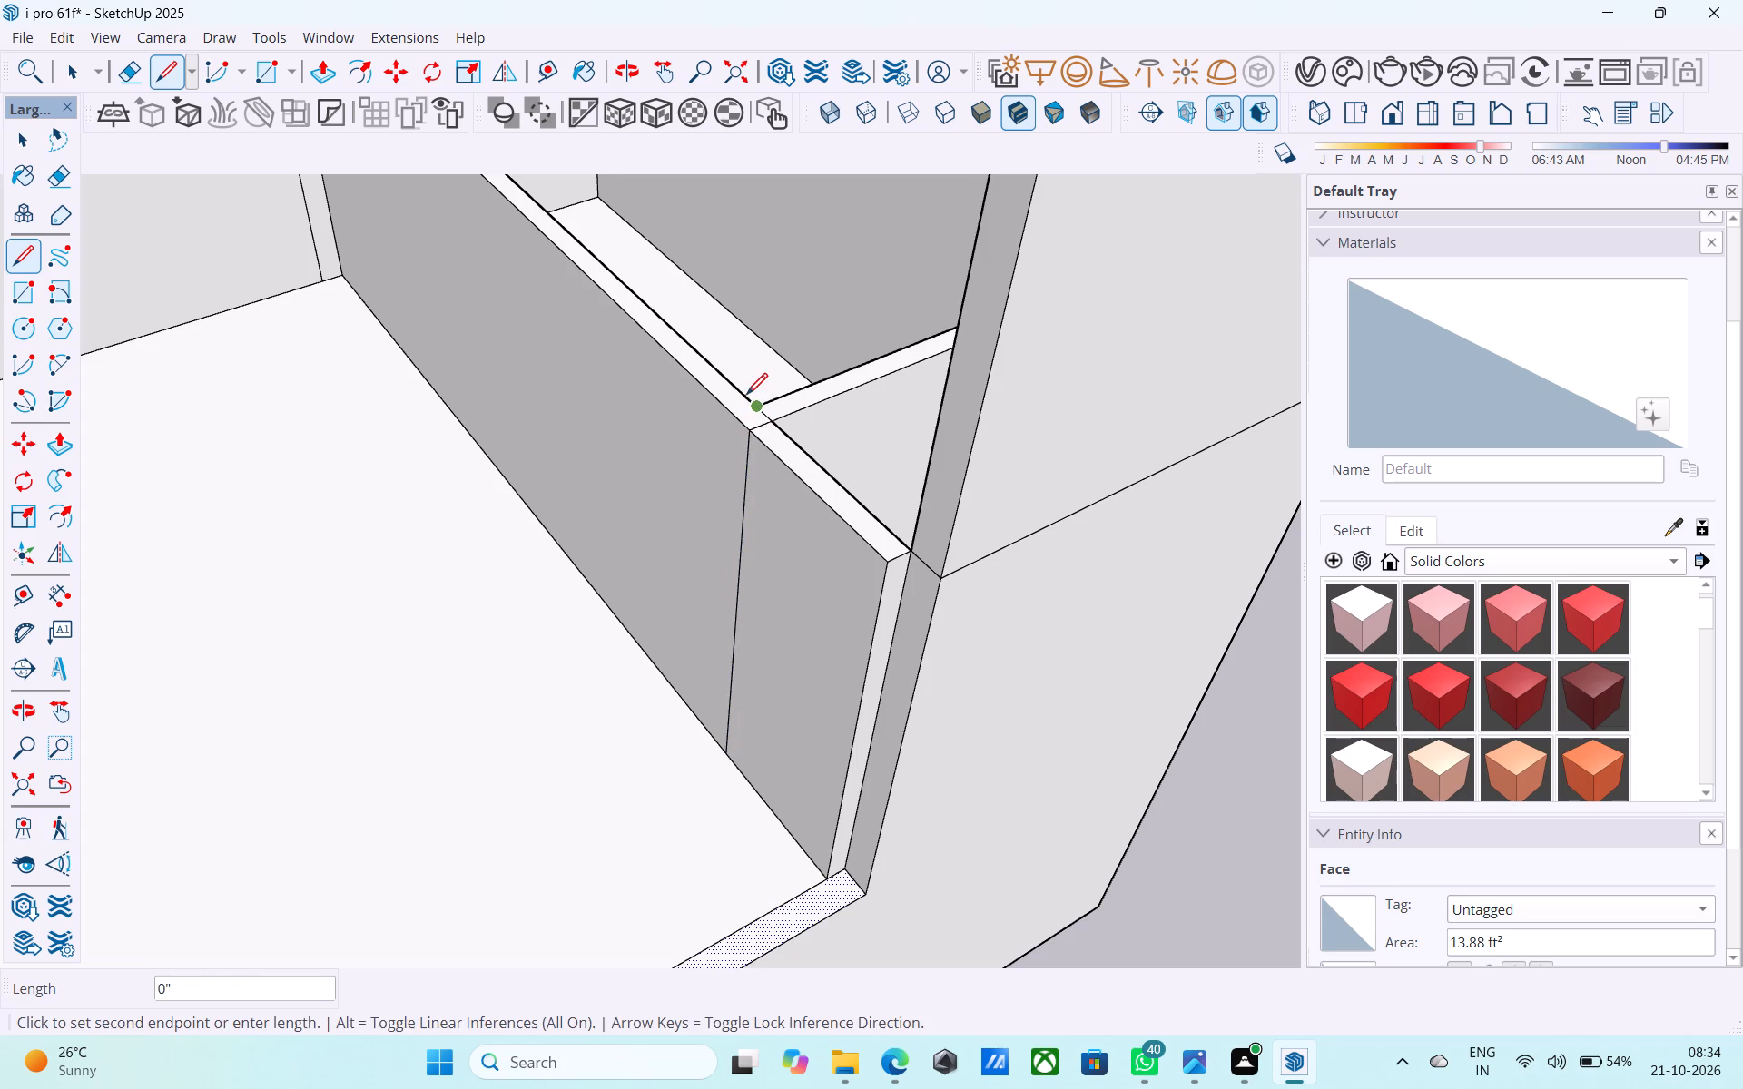
left_click(734, 410)
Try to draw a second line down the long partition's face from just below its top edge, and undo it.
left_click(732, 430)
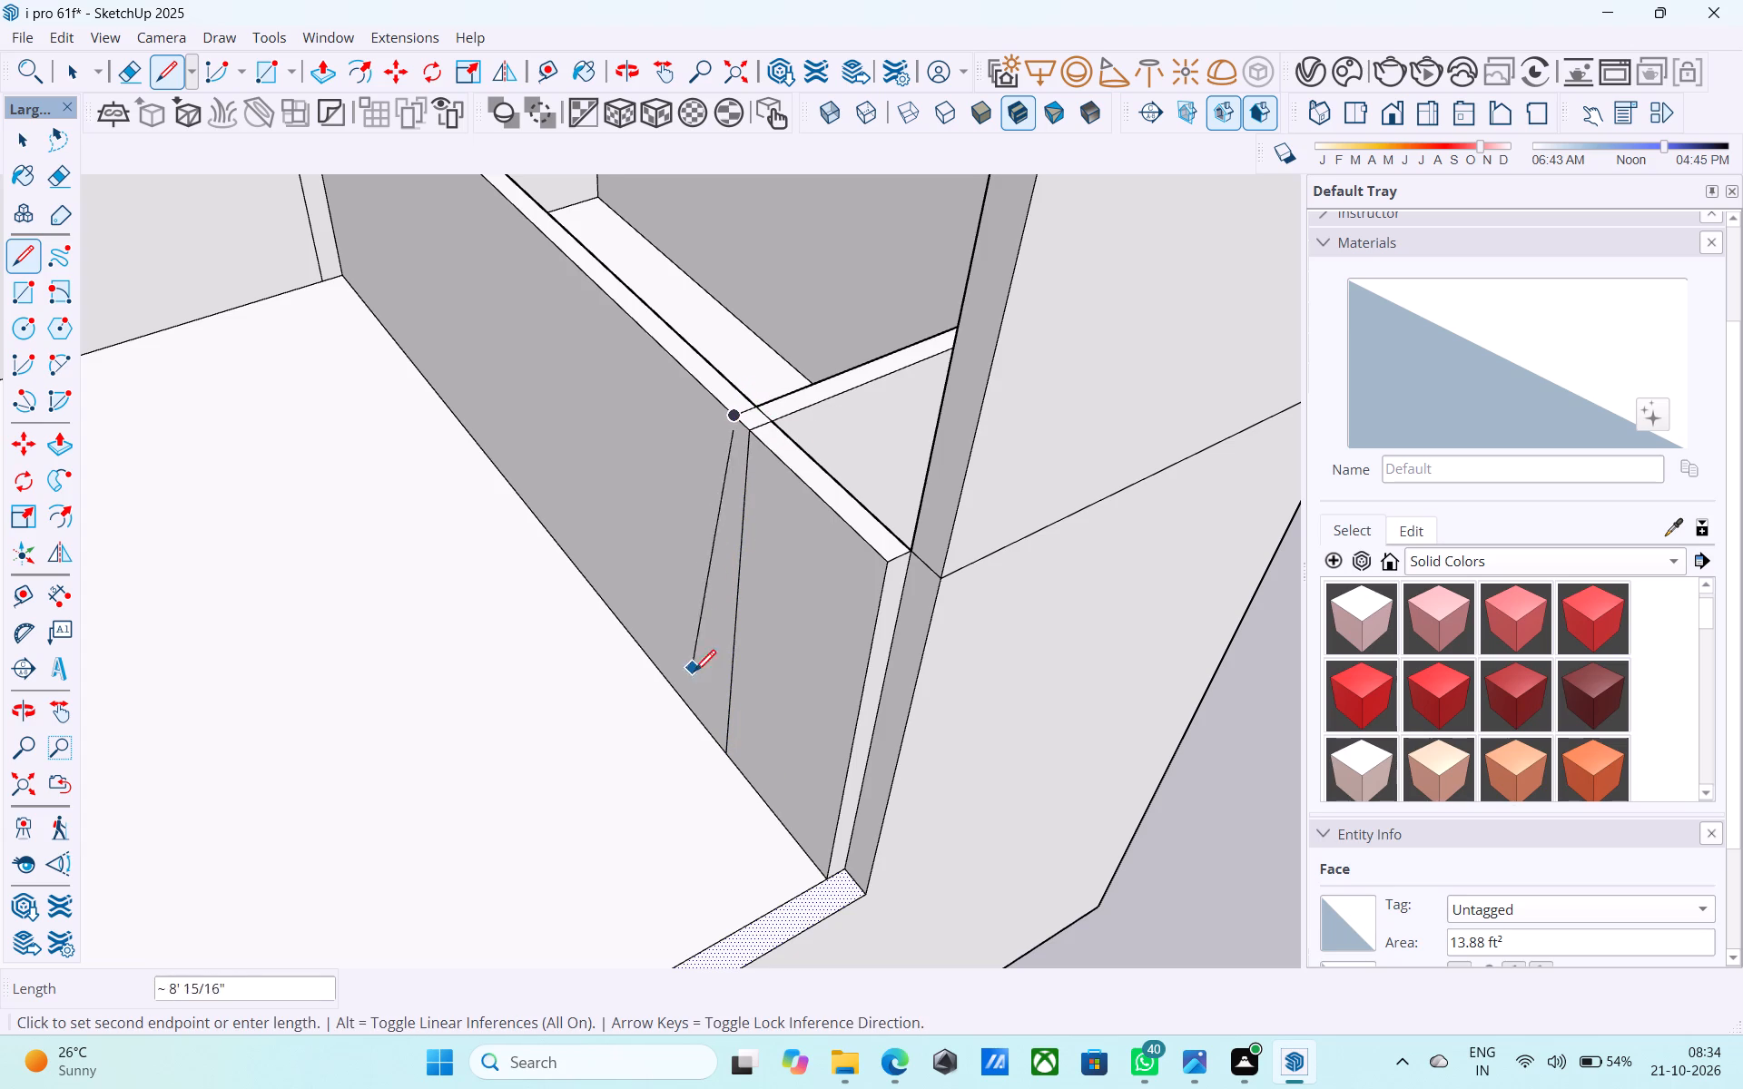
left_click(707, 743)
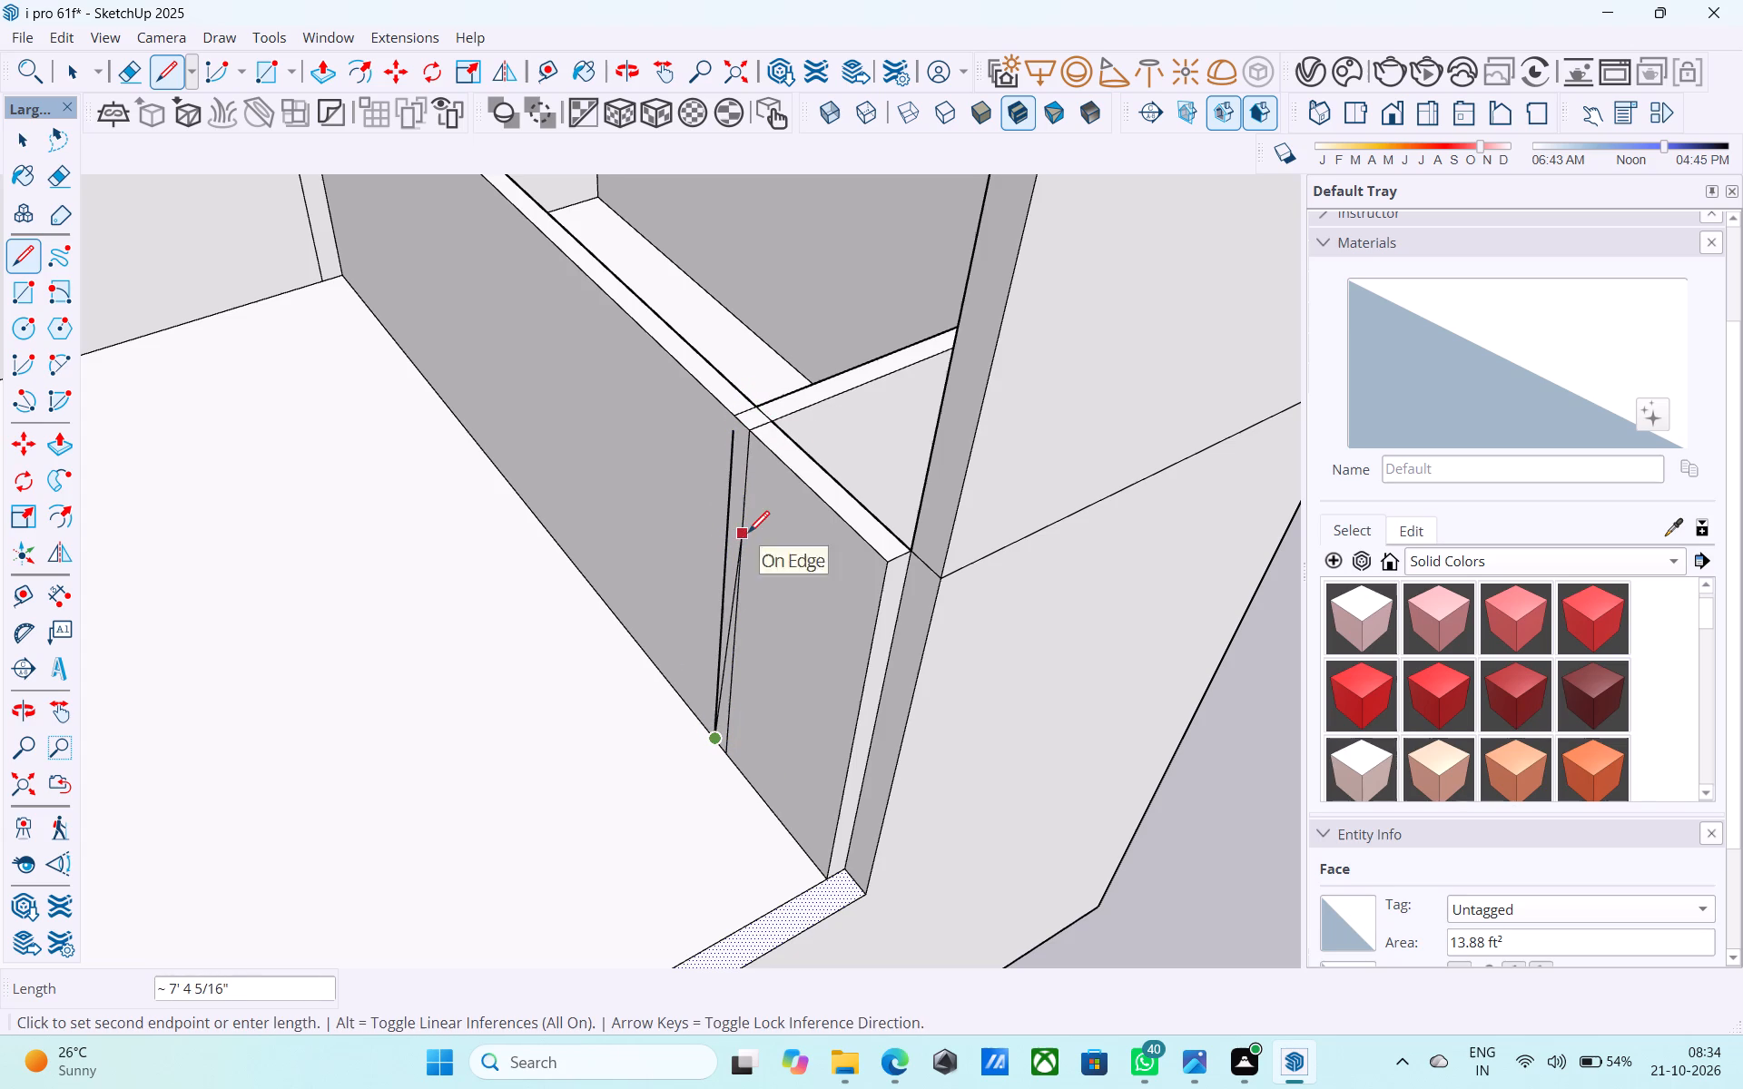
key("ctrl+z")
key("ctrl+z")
Draw a 10' vertical line down the long partition's face from the end of the second top line to the floor.
left_click(737, 409)
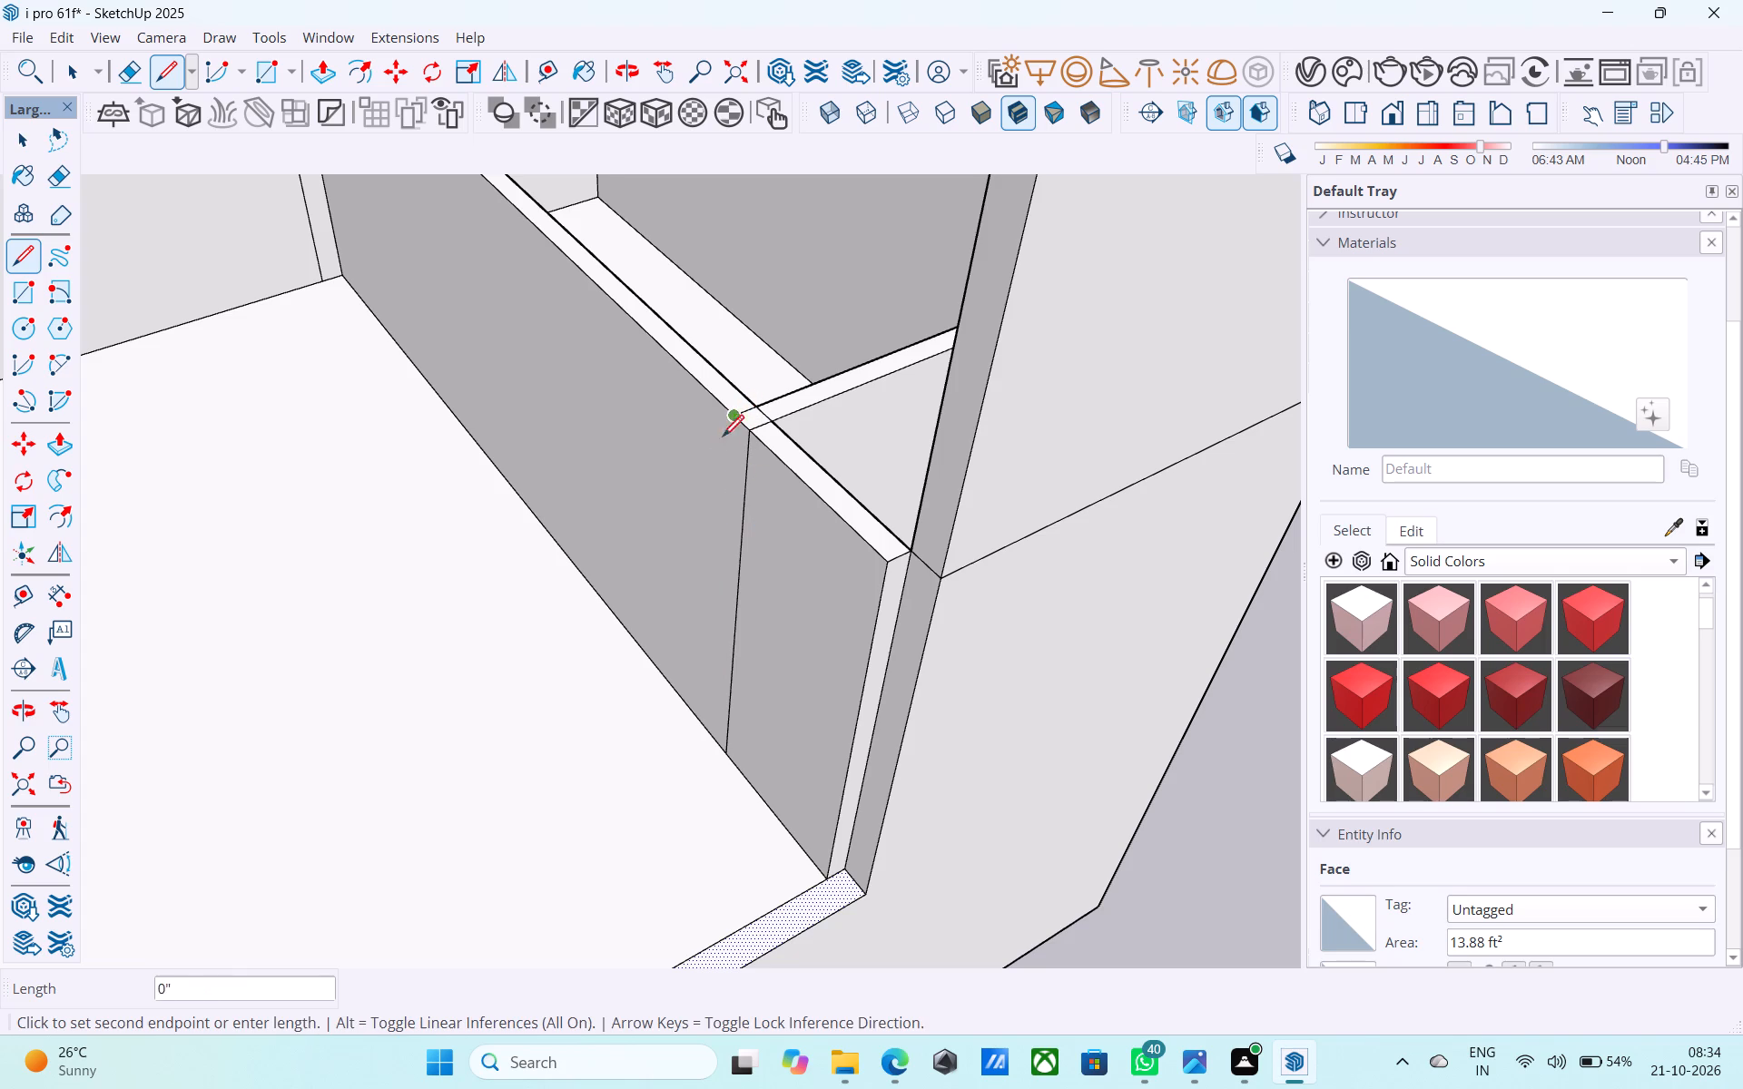
left_click(712, 750)
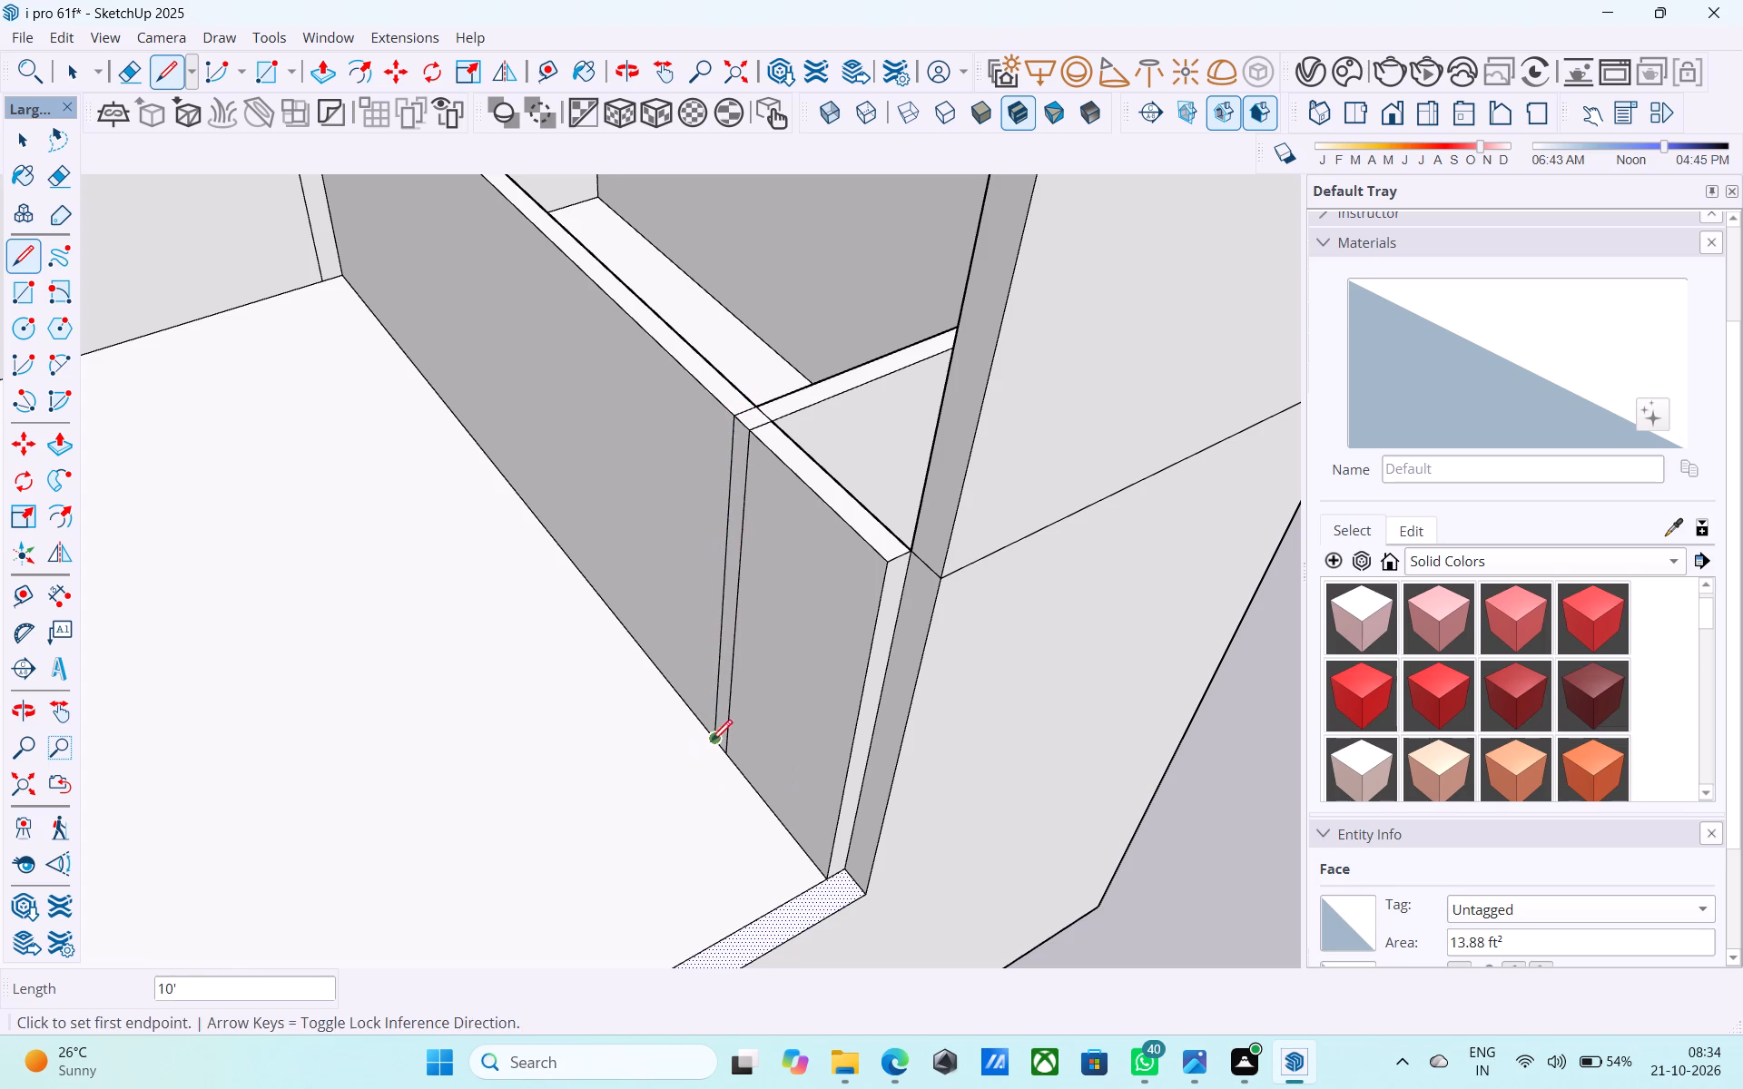
Push/Pull the narrow strip on the long partition's face 18' across to the opposite outer wall, forming a cross partition.
key("space")
left_click(724, 701)
key("p")
left_click(724, 701)
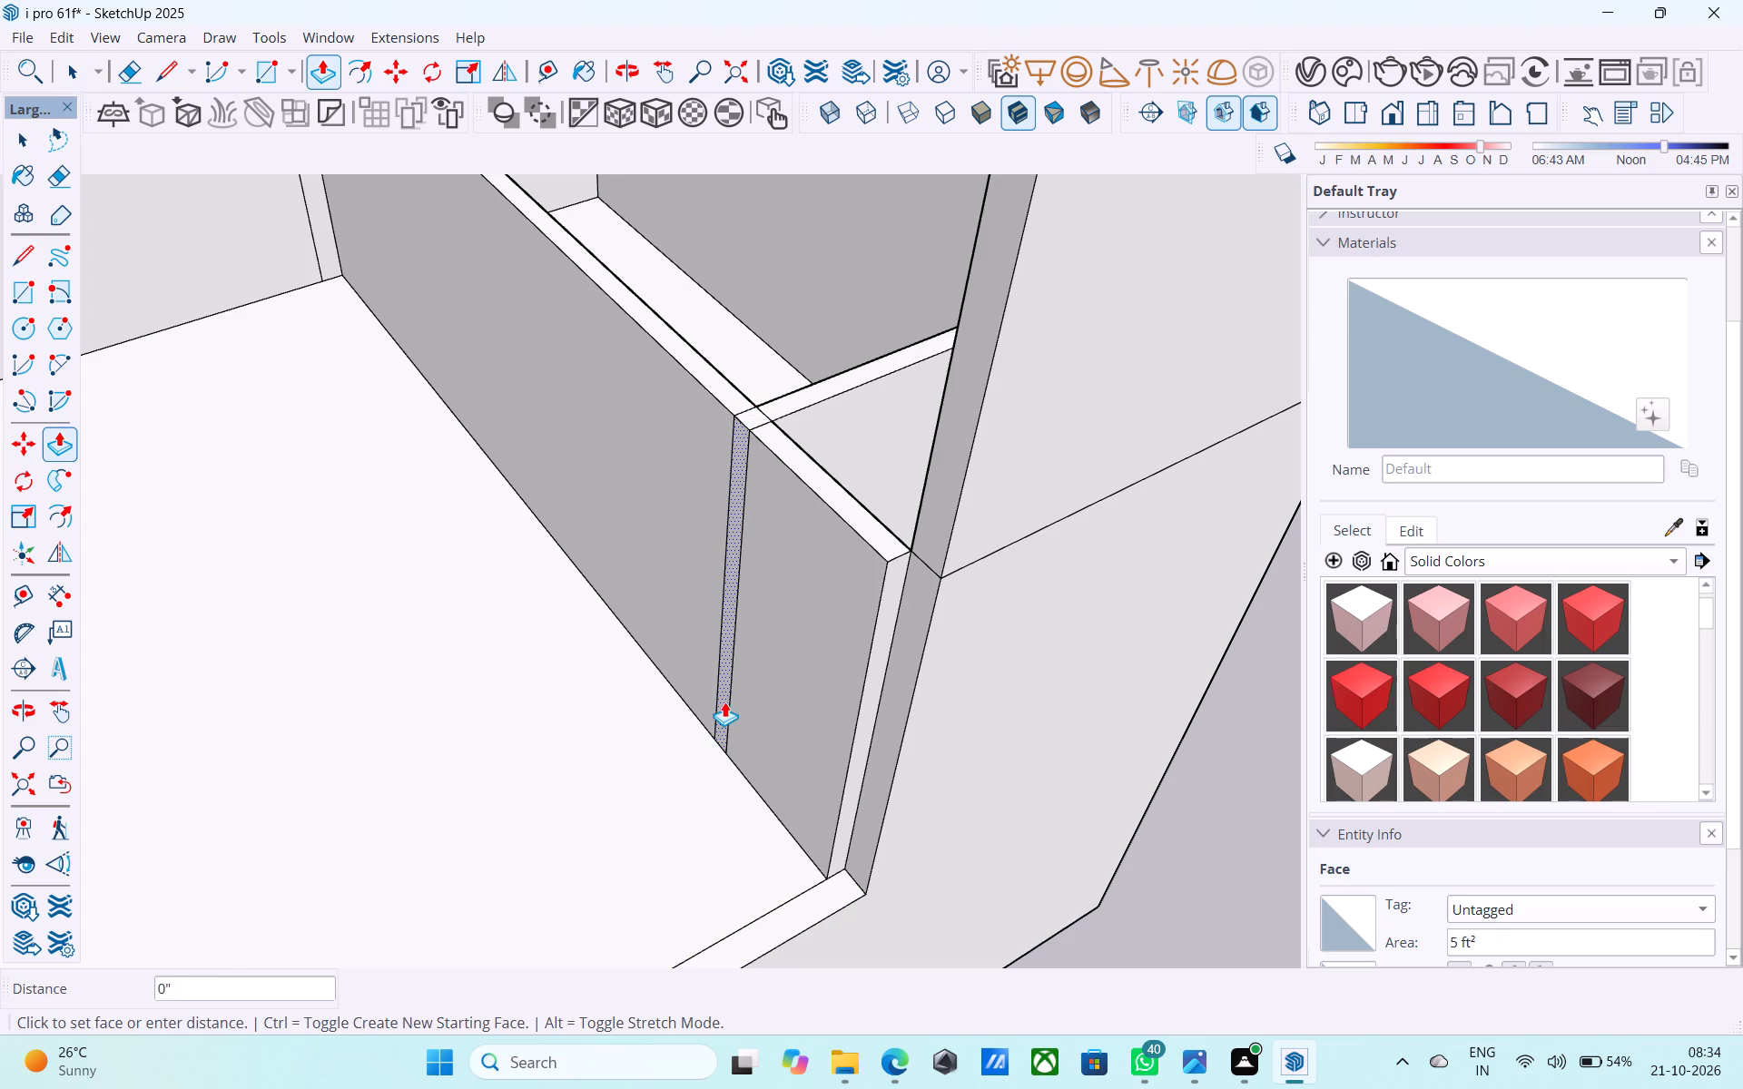
scroll(689, 701, "down", 7)
middle_click_drag(655, 692, 350, 681)
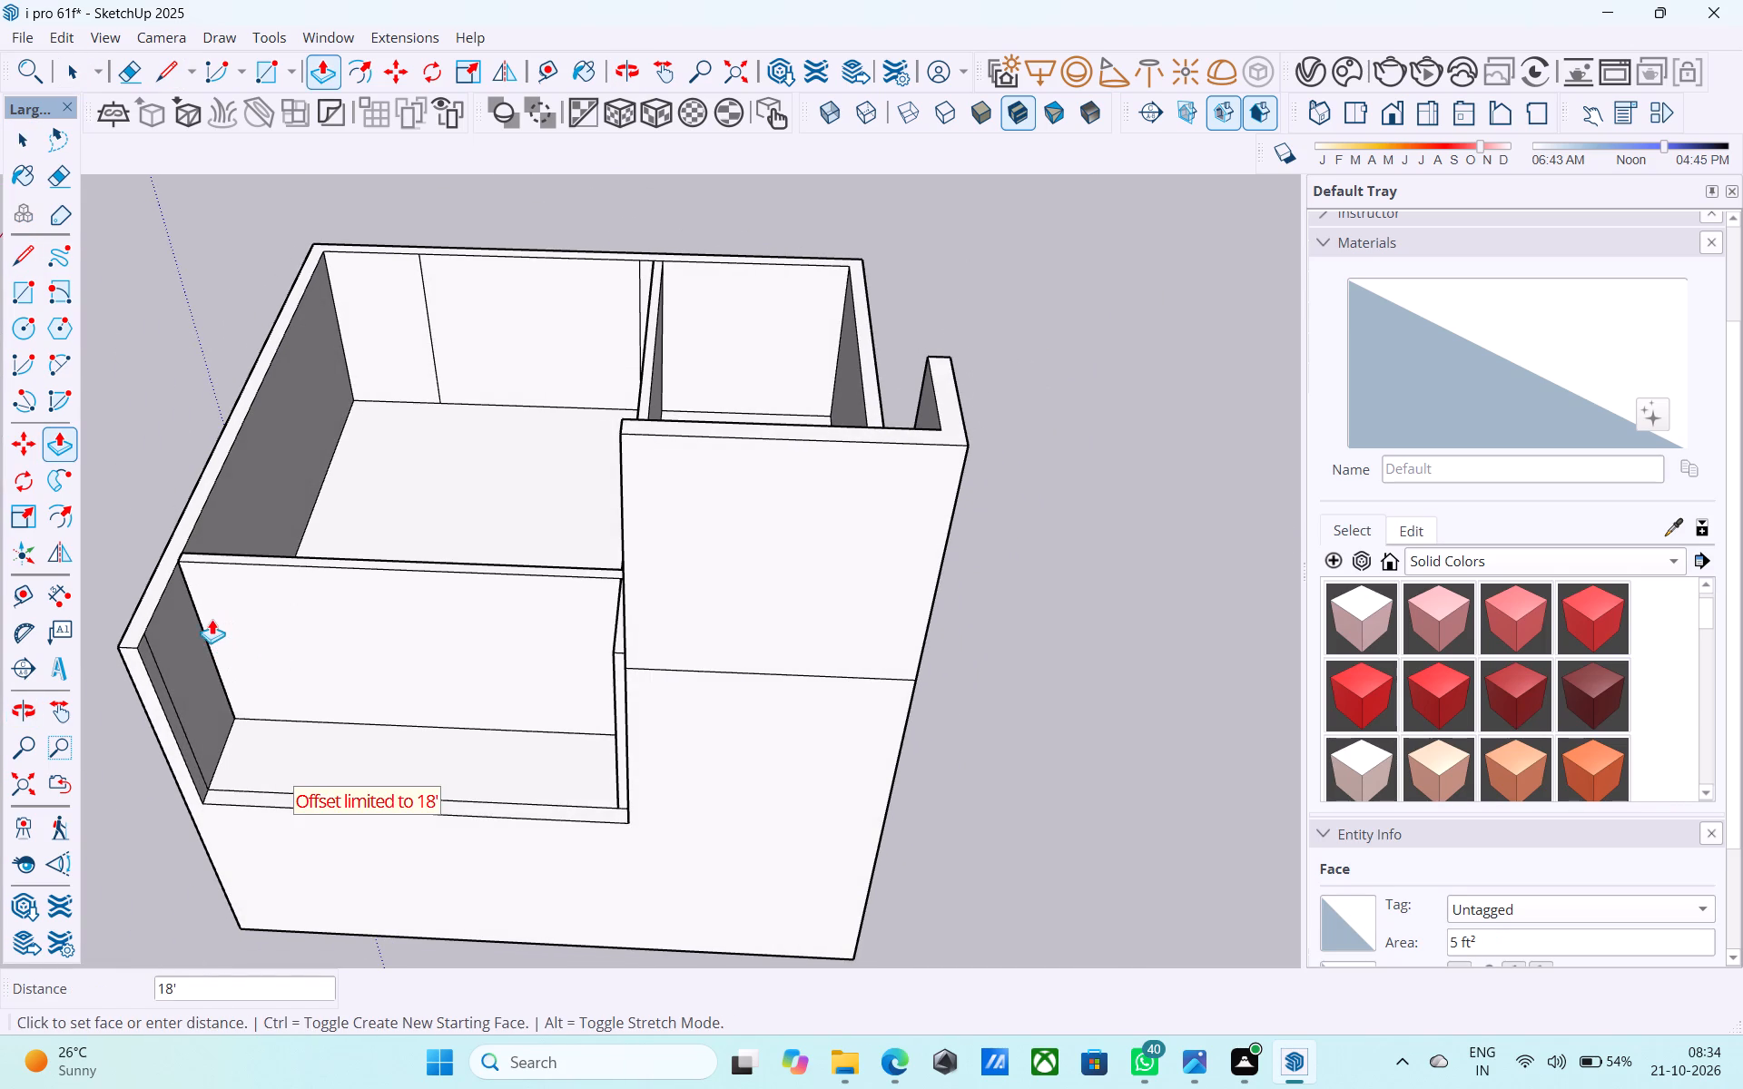
left_click(192, 621)
Push/Pull the narrow vertical strip at the open end of the outer side wall's inner face 7' along the open edge.
middle_click_drag(192, 623, 731, 545)
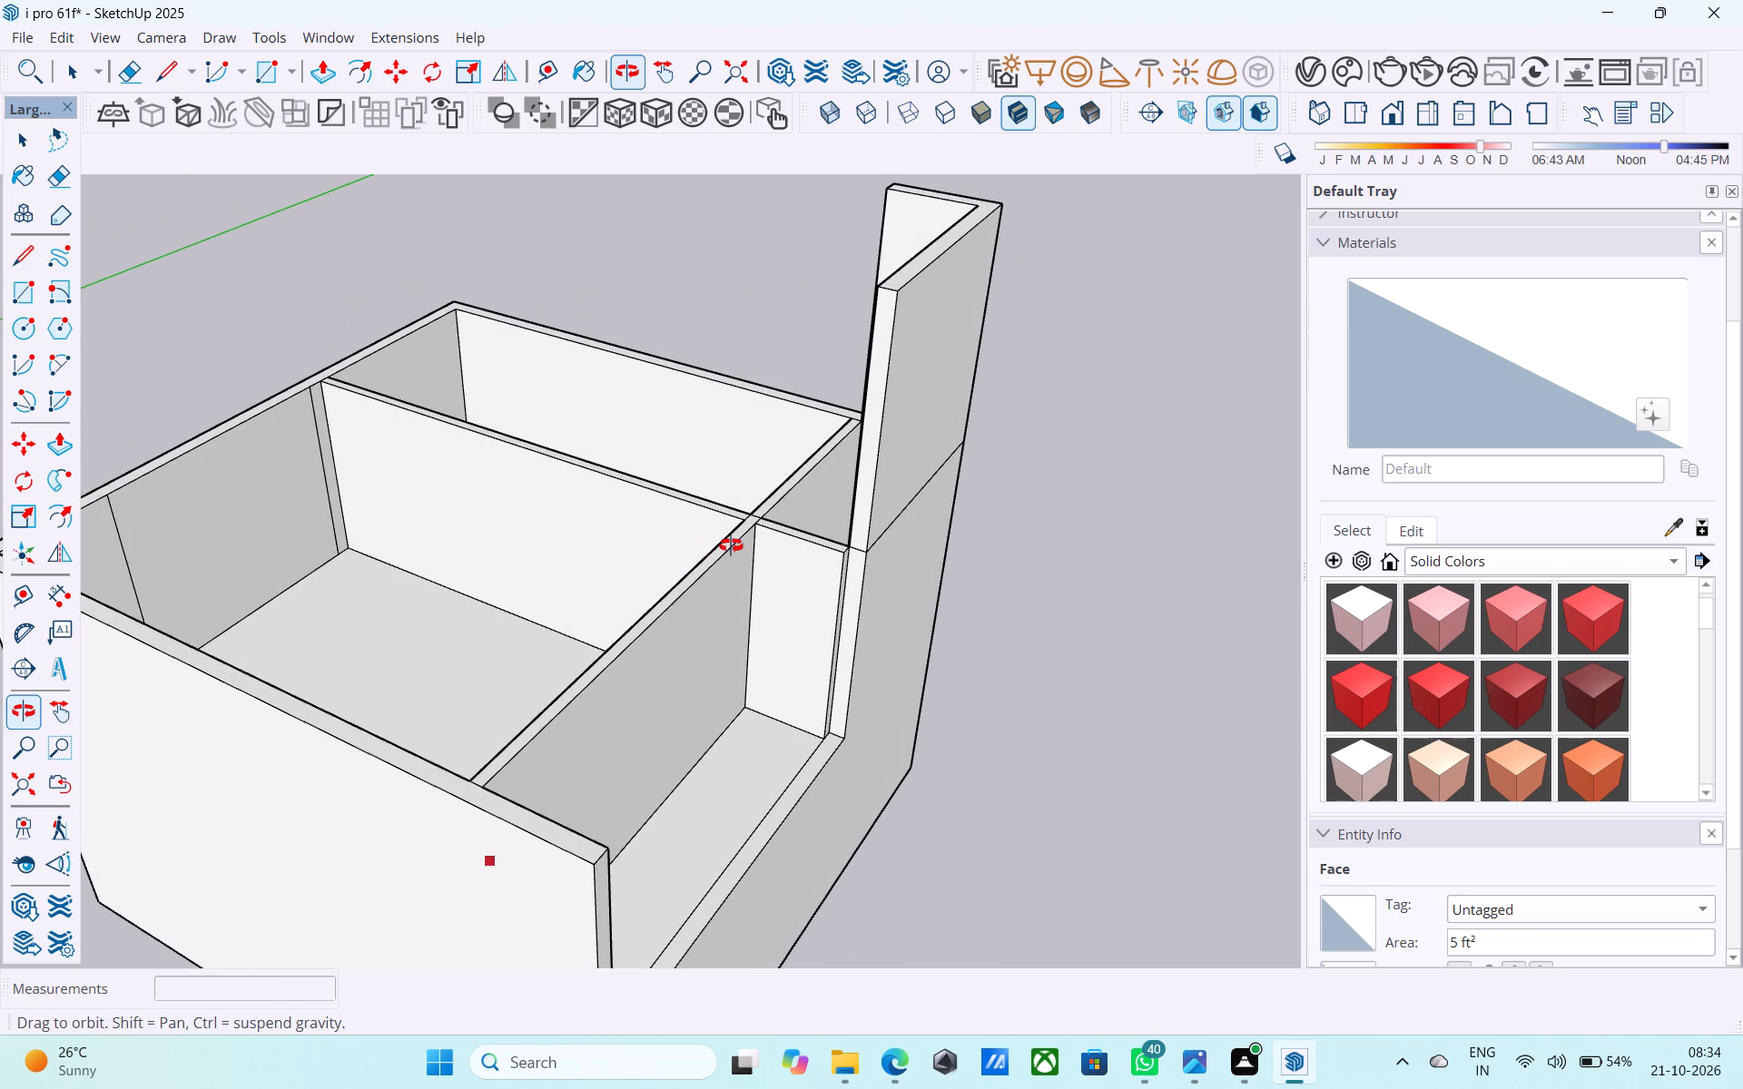
middle_click_drag(731, 545, 382, 594)
scroll(382, 594, "up", 1)
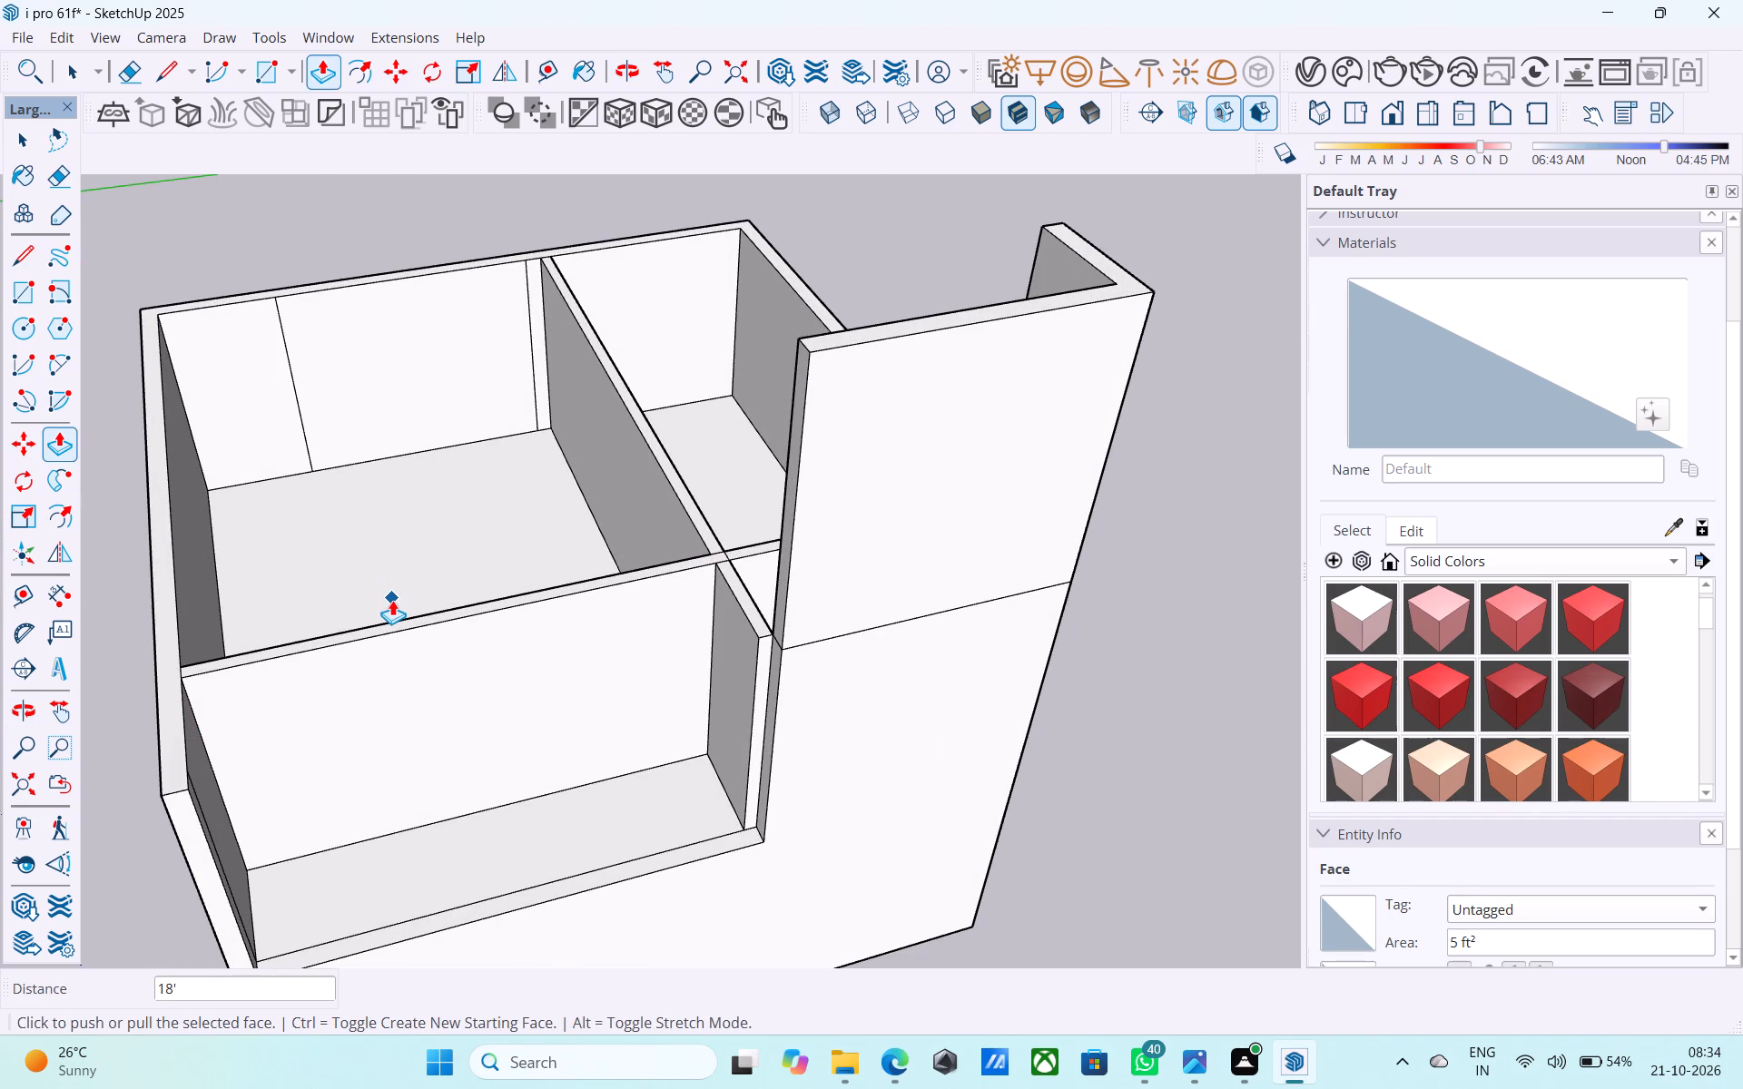
middle_click_drag(375, 589, 379, 520)
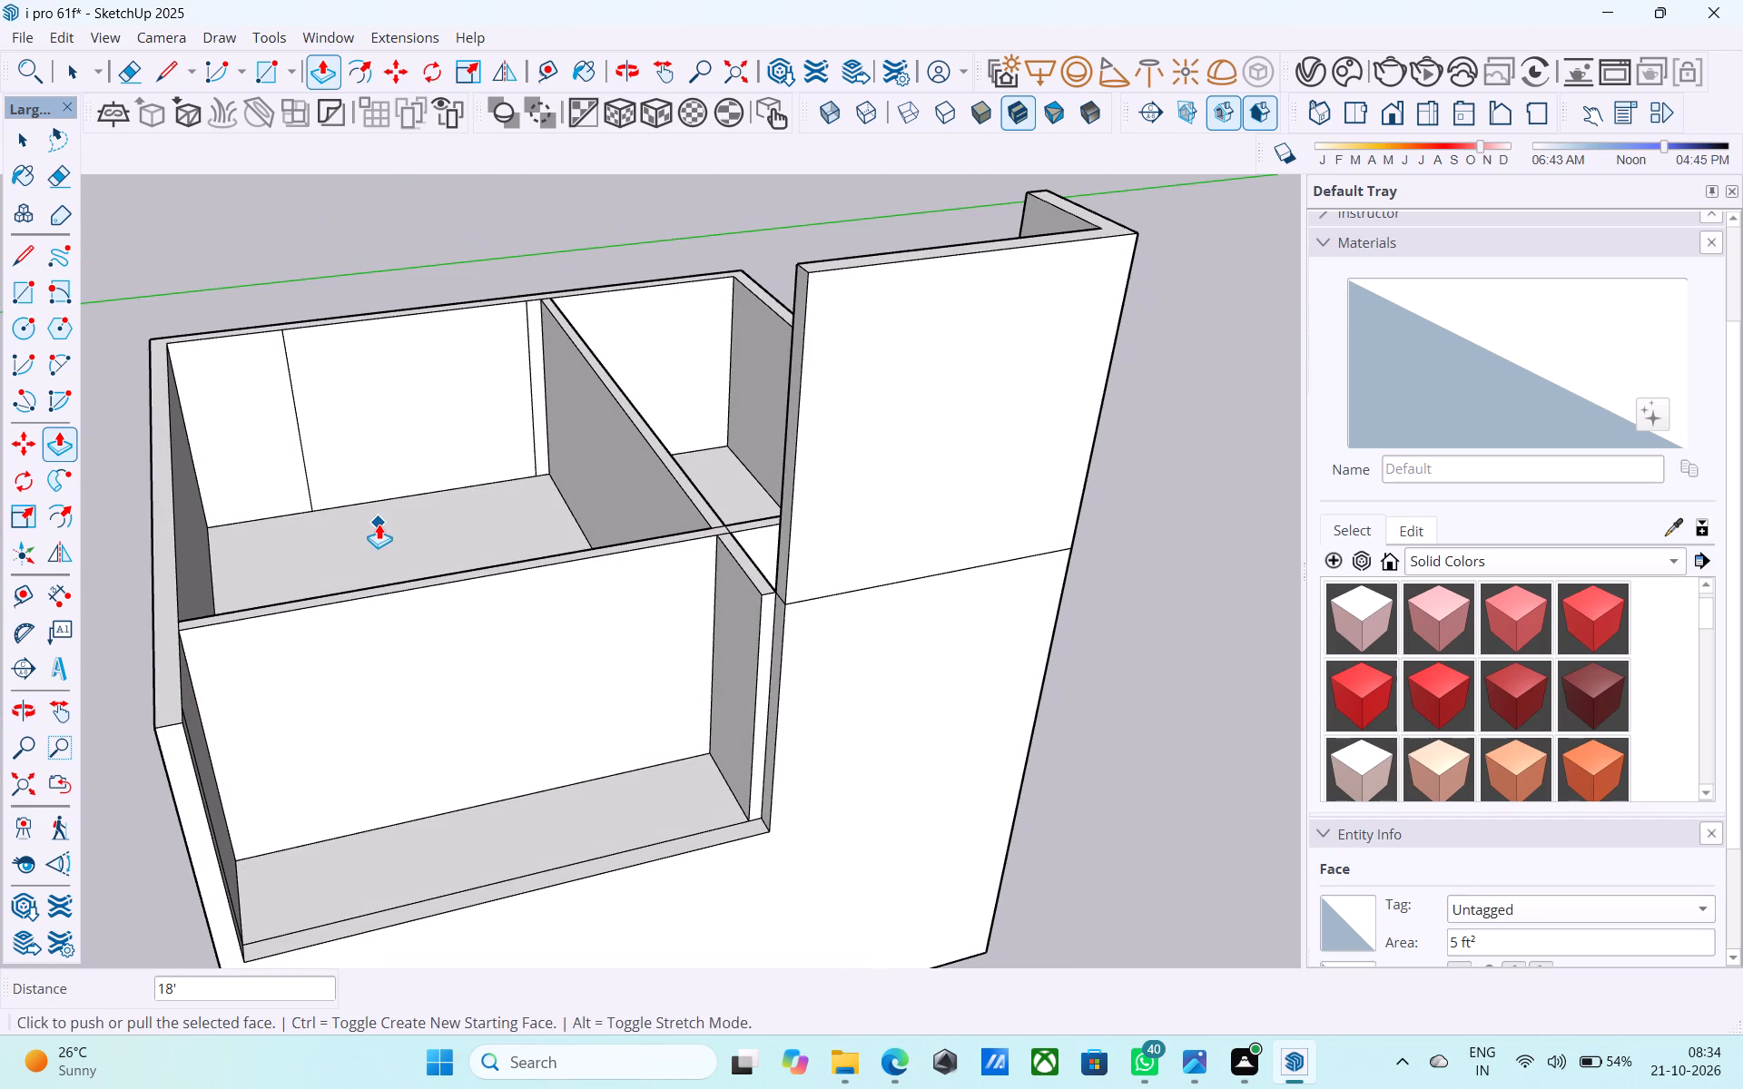
middle_click_drag(678, 486, 638, 503)
scroll(633, 488, "down", 5)
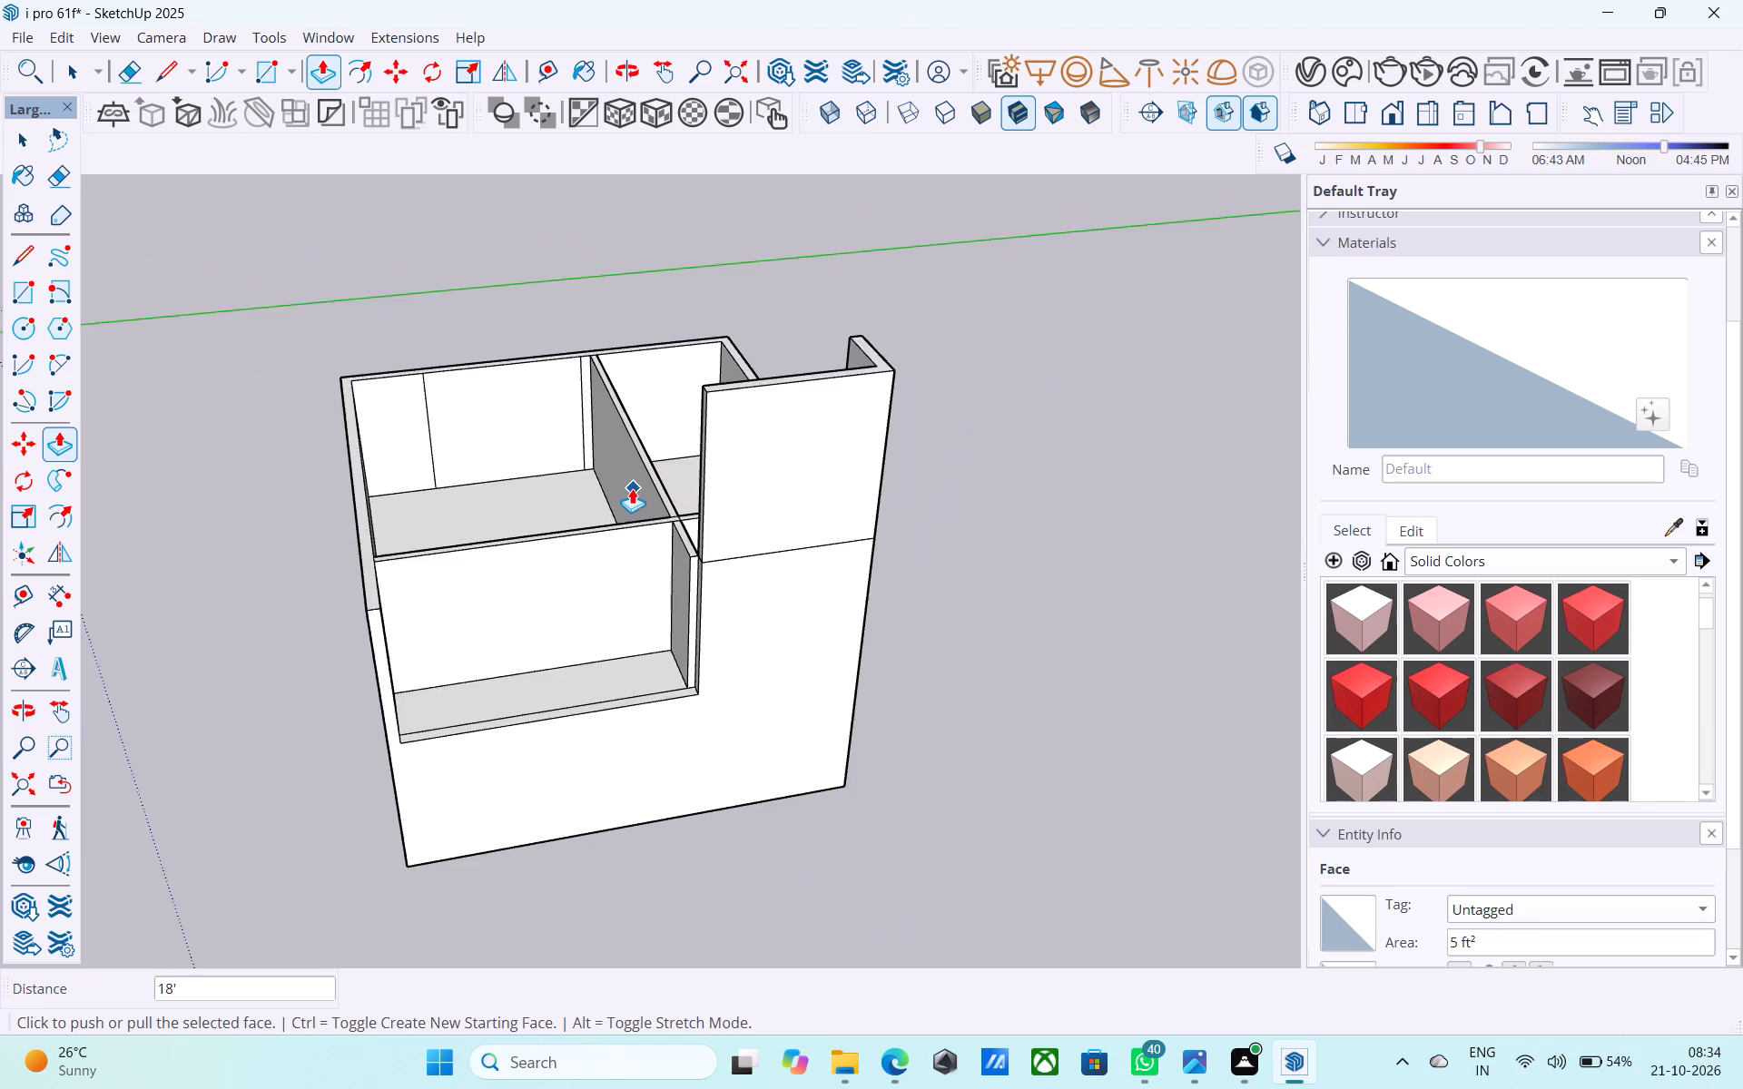
middle_click_drag(618, 496, 251, 555)
scroll(495, 575, "down", 1)
scroll(415, 529, "up", 3)
scroll(324, 504, "up", 9)
key("space")
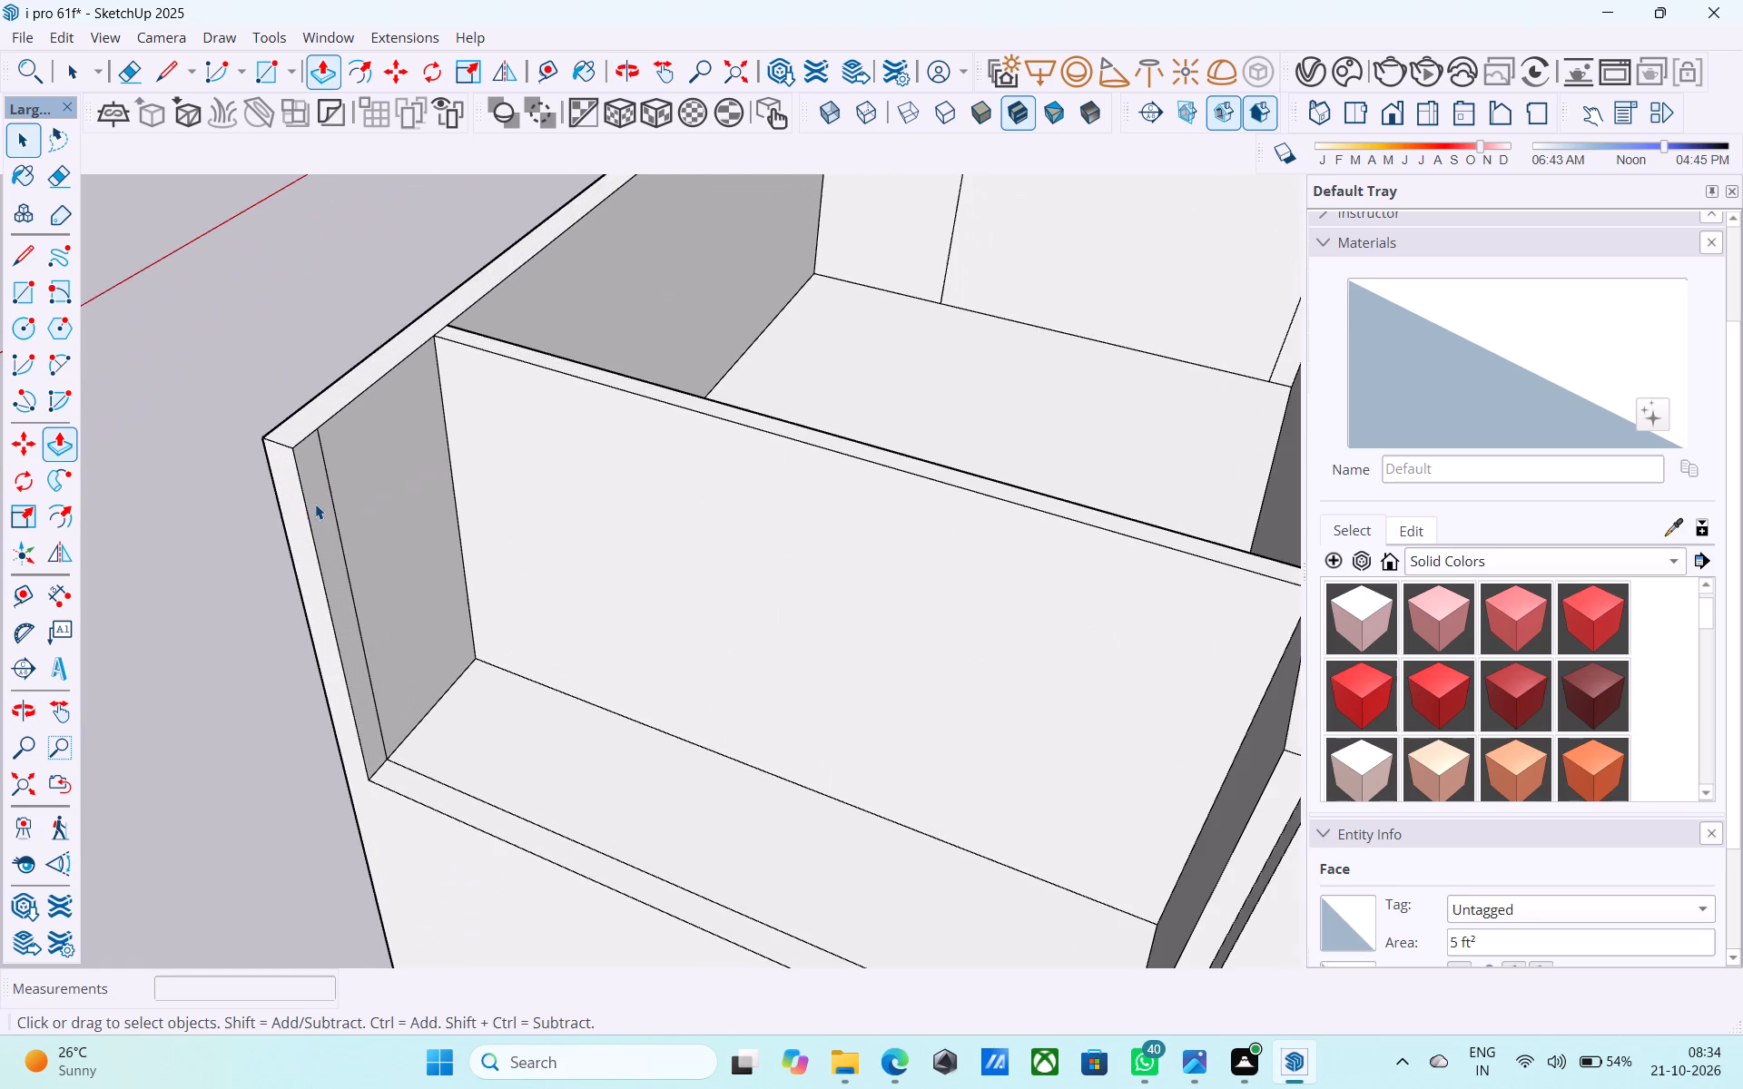
scroll(316, 505, "up", 1)
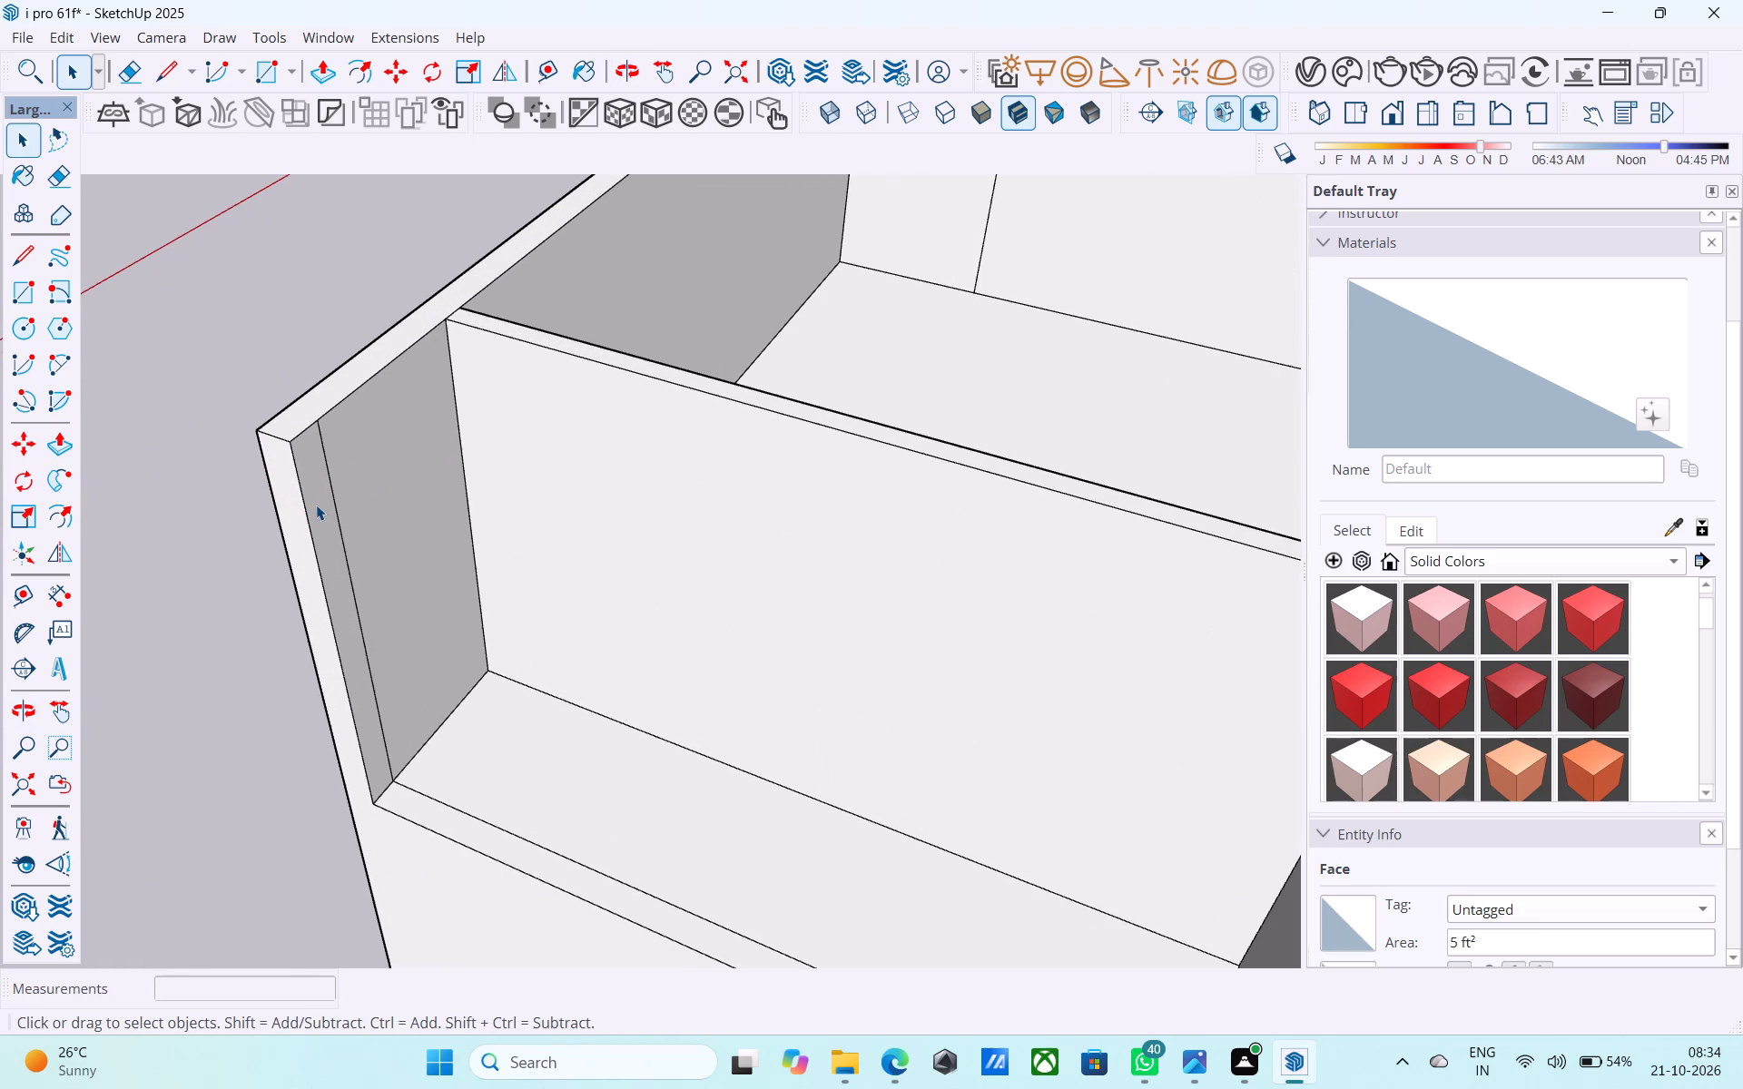
scroll(316, 505, "up", 1)
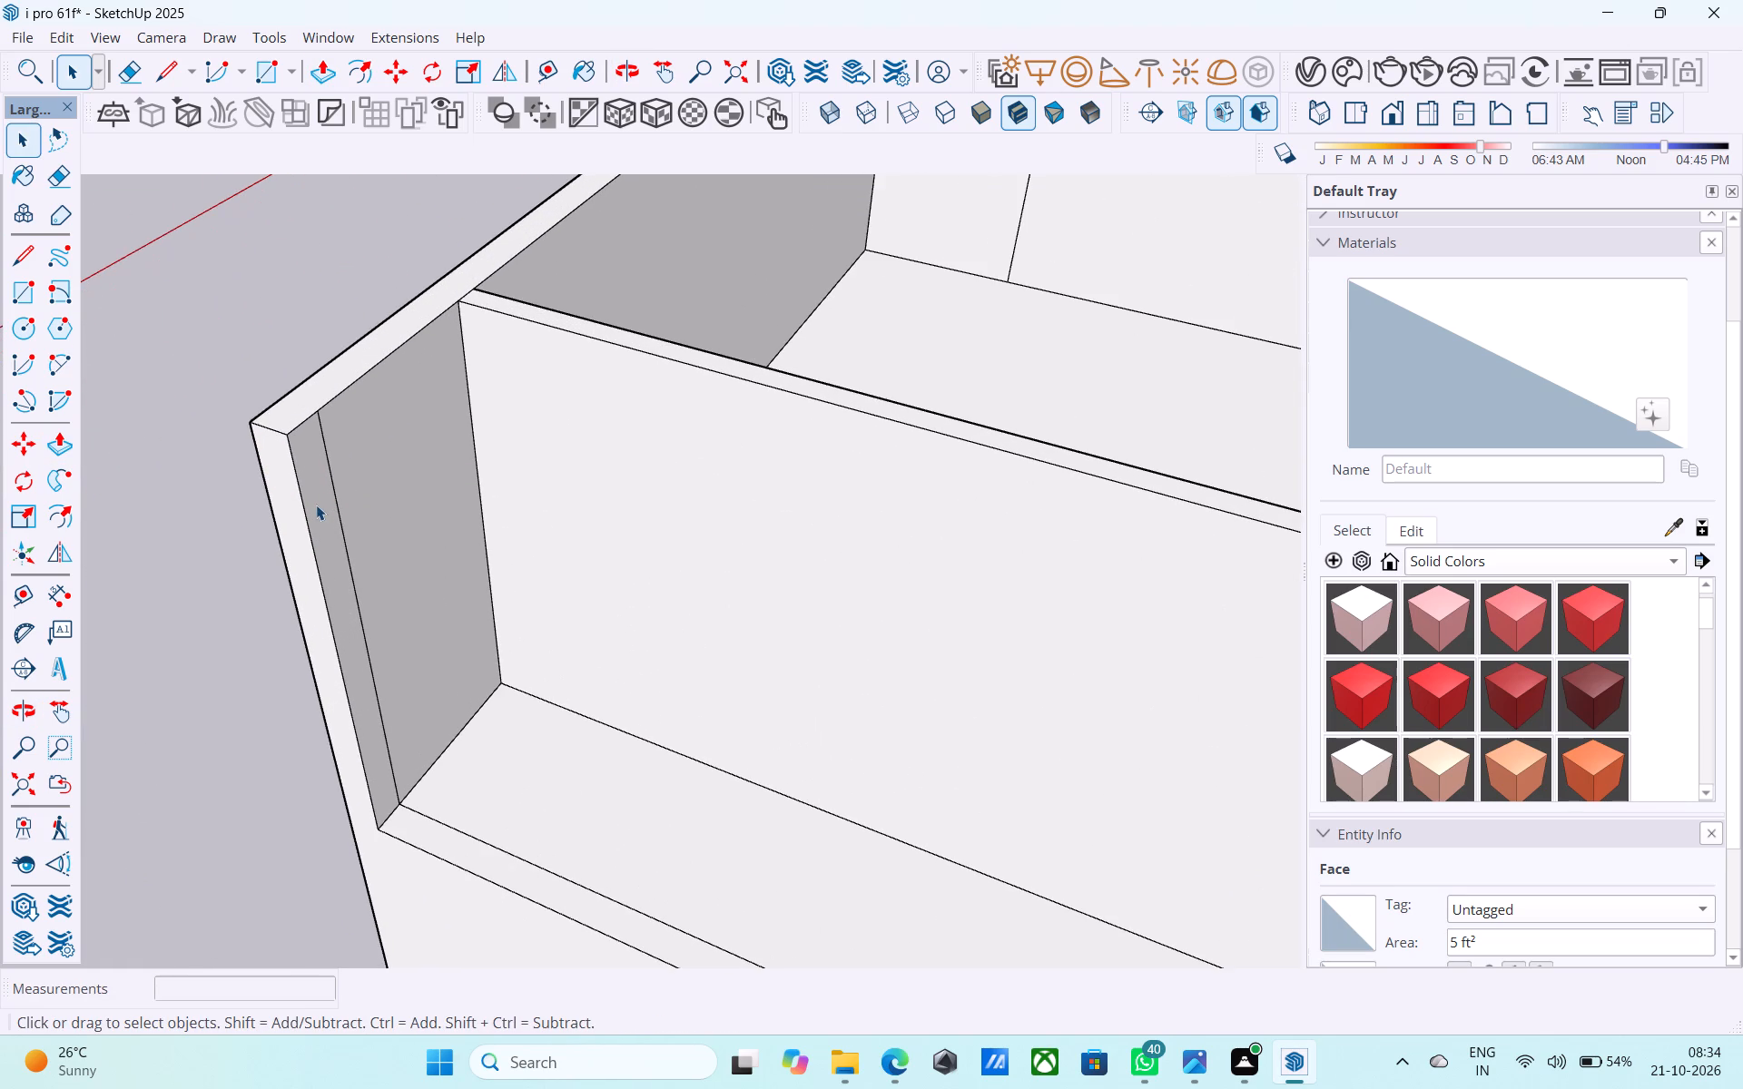
left_click(316, 505)
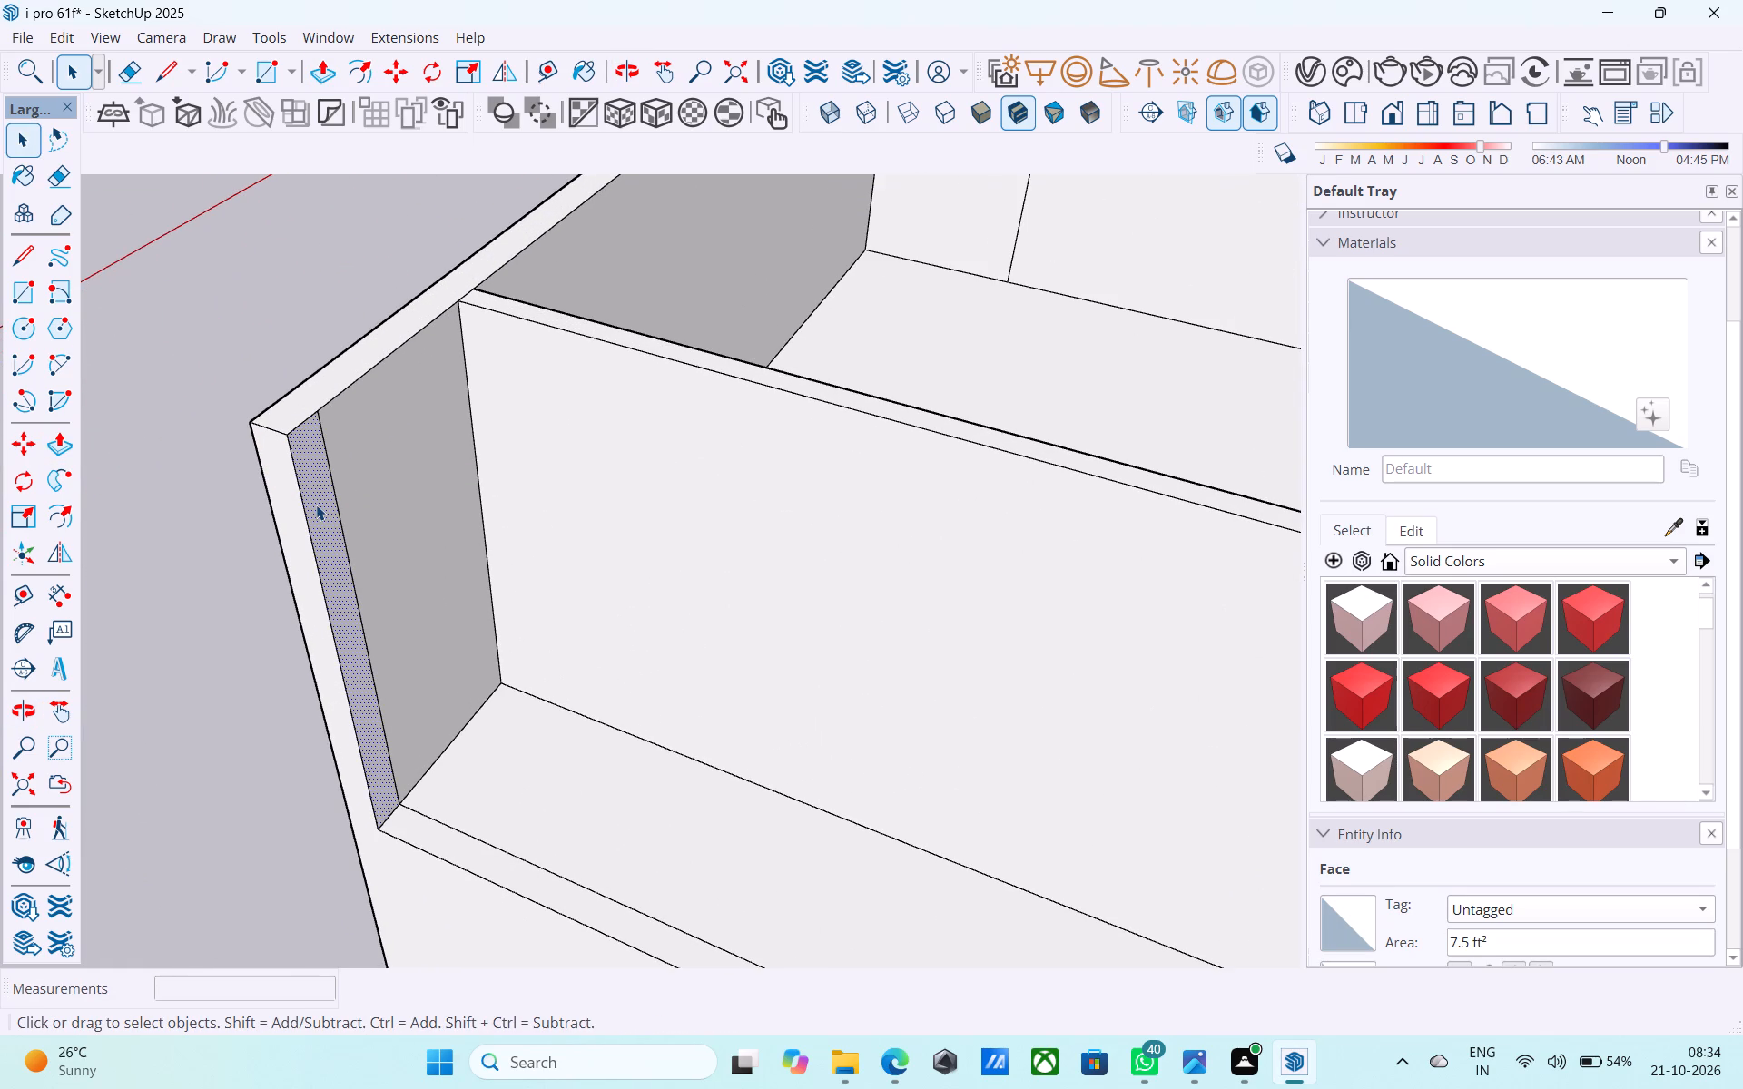
key("p")
left_click(316, 505)
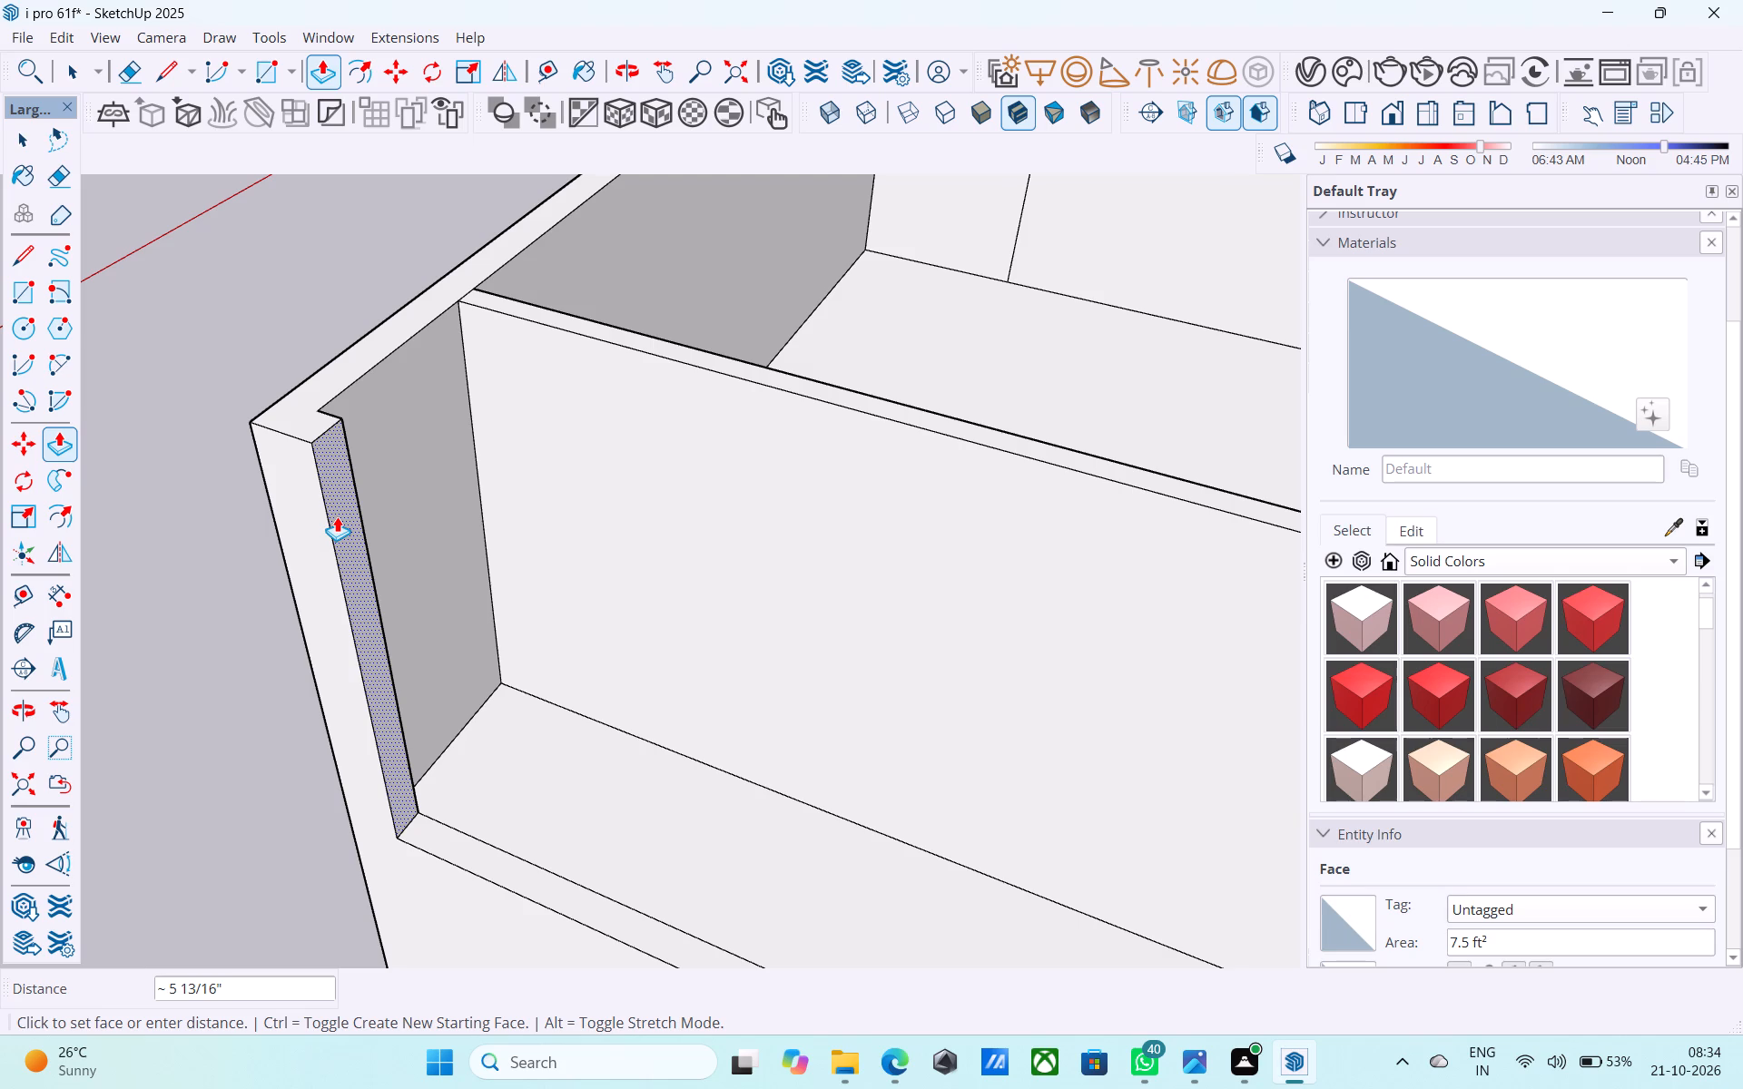
type("7'")
key("Return")
Push the end face of the long partition's short stub beside the tall corner wall back 4' to the cross partition.
scroll(346, 516, "down", 2)
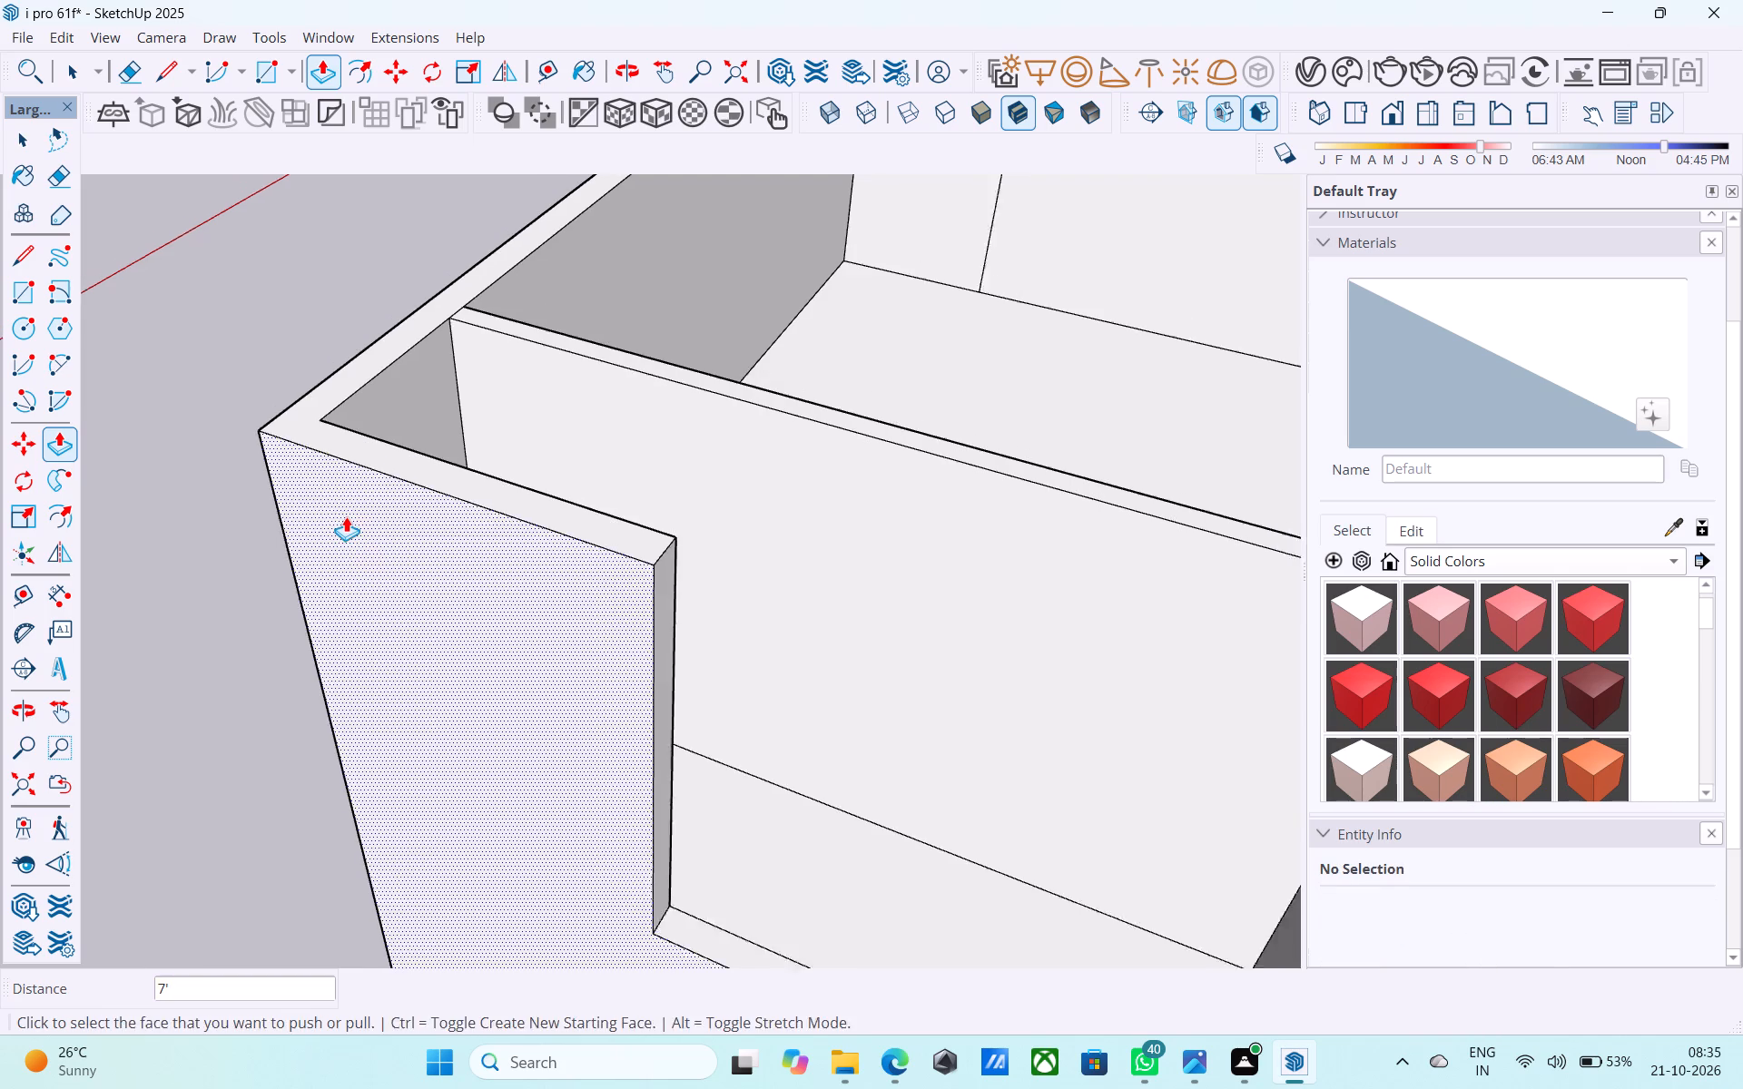
scroll(346, 516, "down", 1)
middle_click_drag(346, 516, 525, 348)
scroll(542, 360, "down", 5)
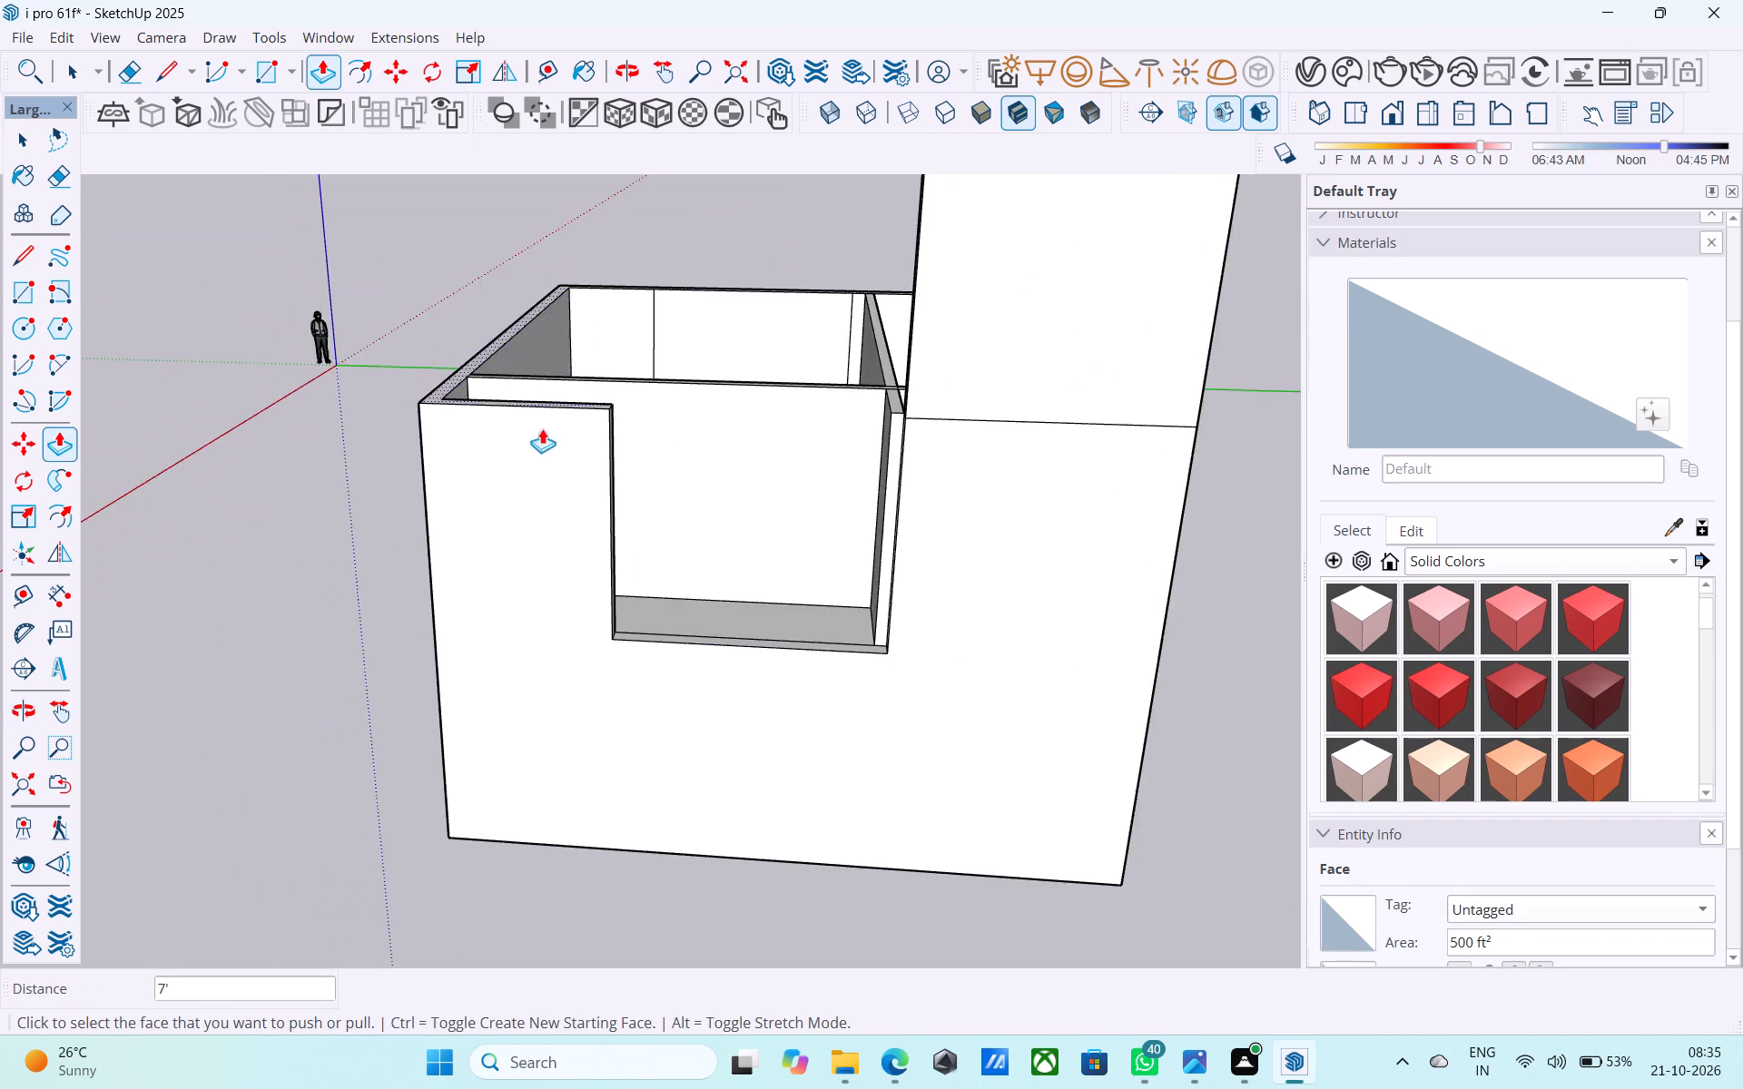
scroll(542, 428, "down", 3)
middle_click_drag(575, 495, 588, 447)
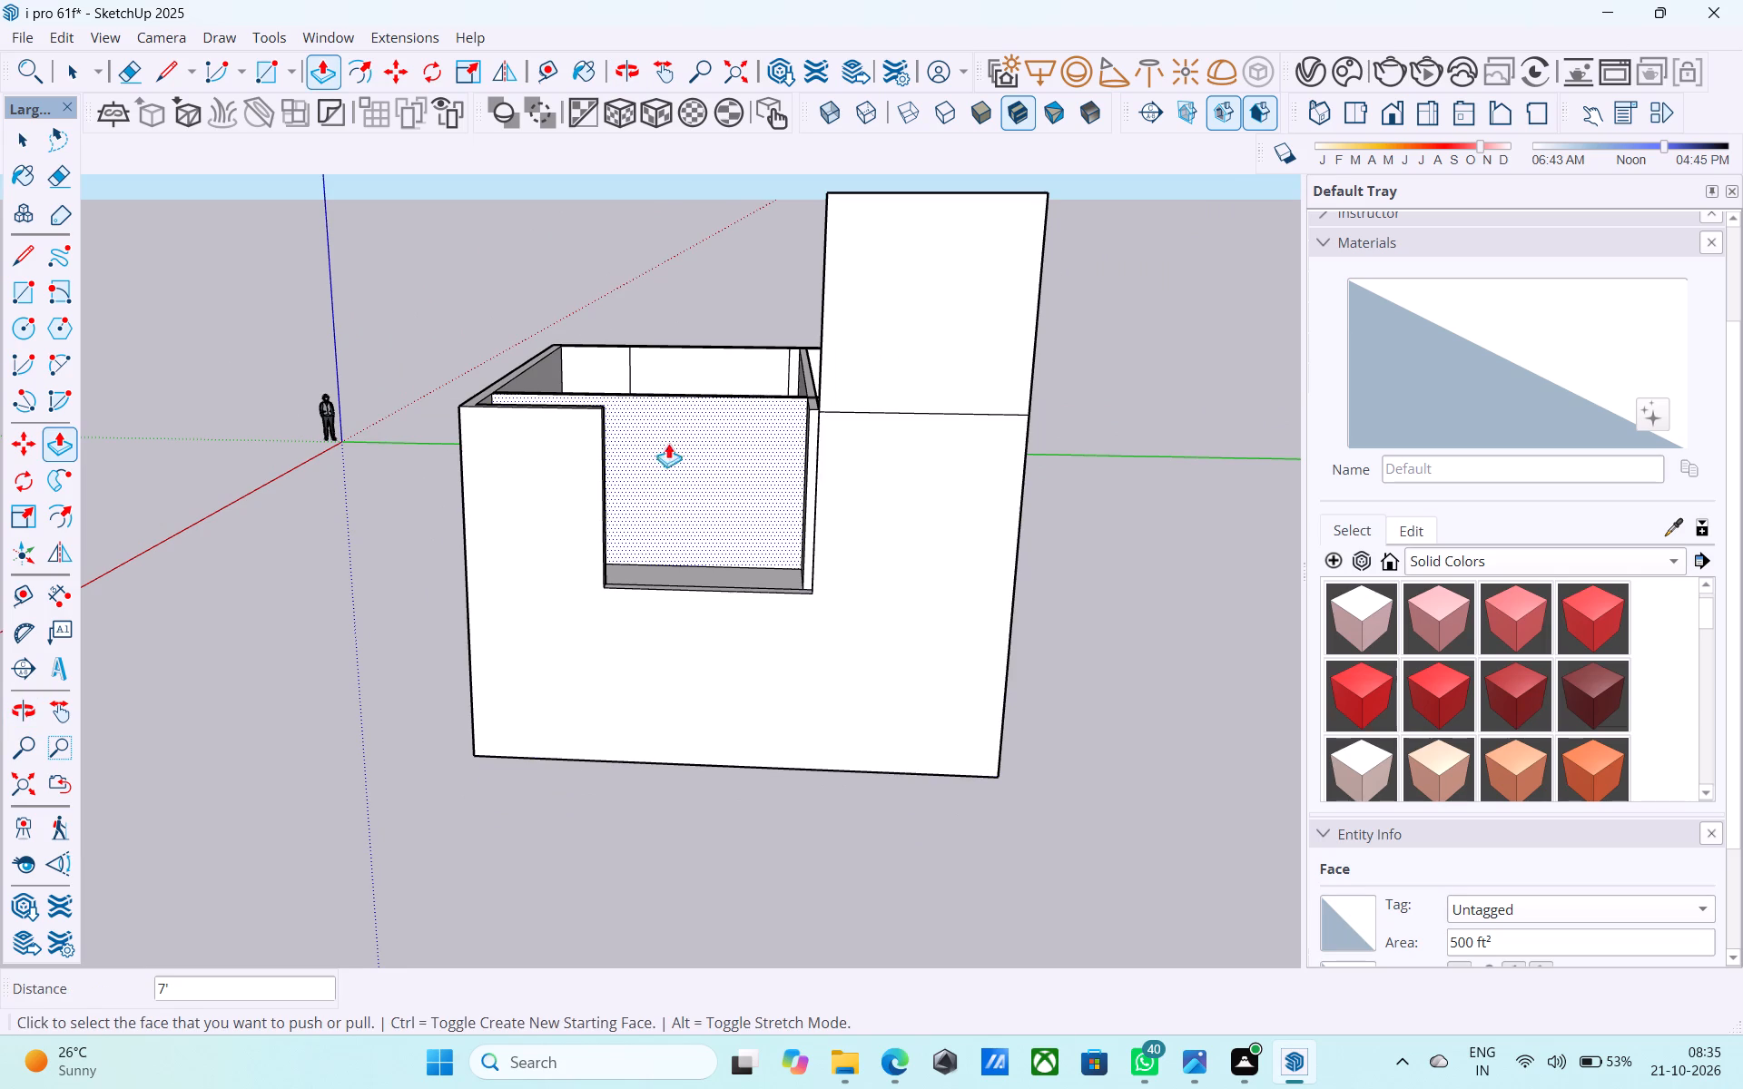
middle_click_drag(669, 488, 822, 513)
scroll(800, 524, "up", 2)
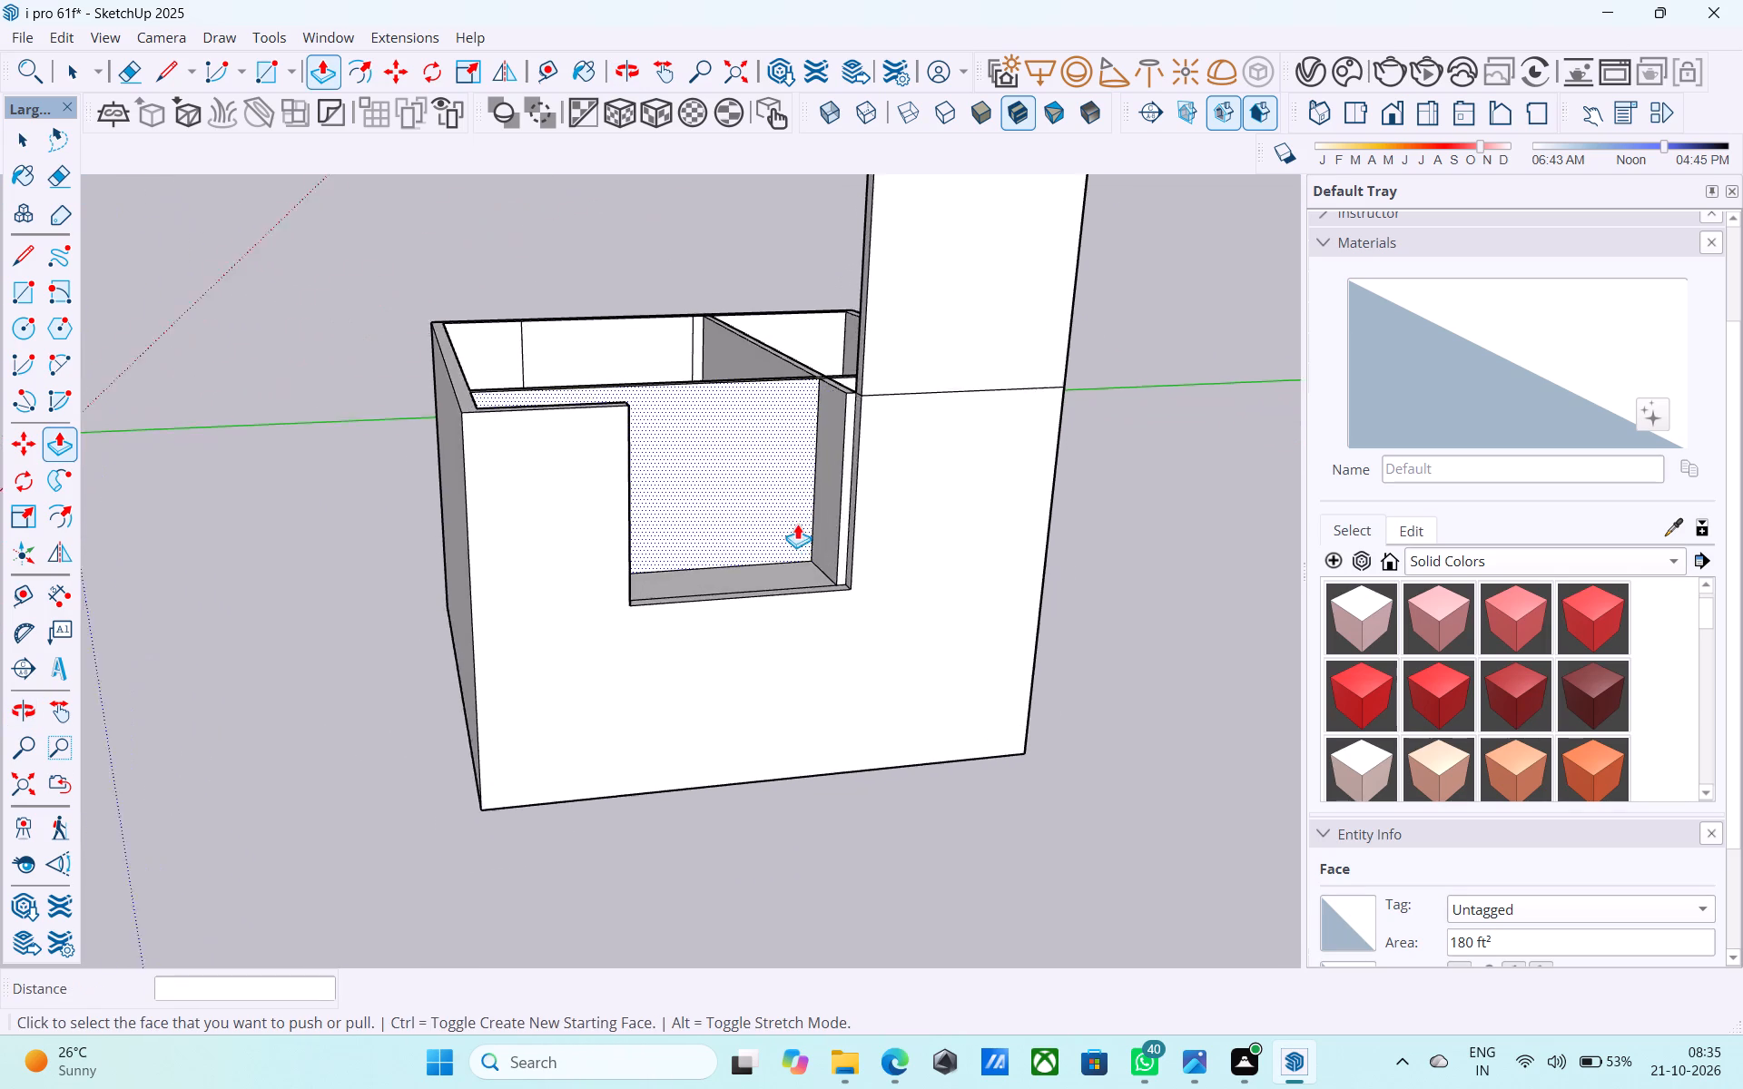
scroll(797, 524, "up", 2)
scroll(723, 554, "down", 3)
scroll(603, 564, "down", 3)
middle_click_drag(721, 554, 934, 553)
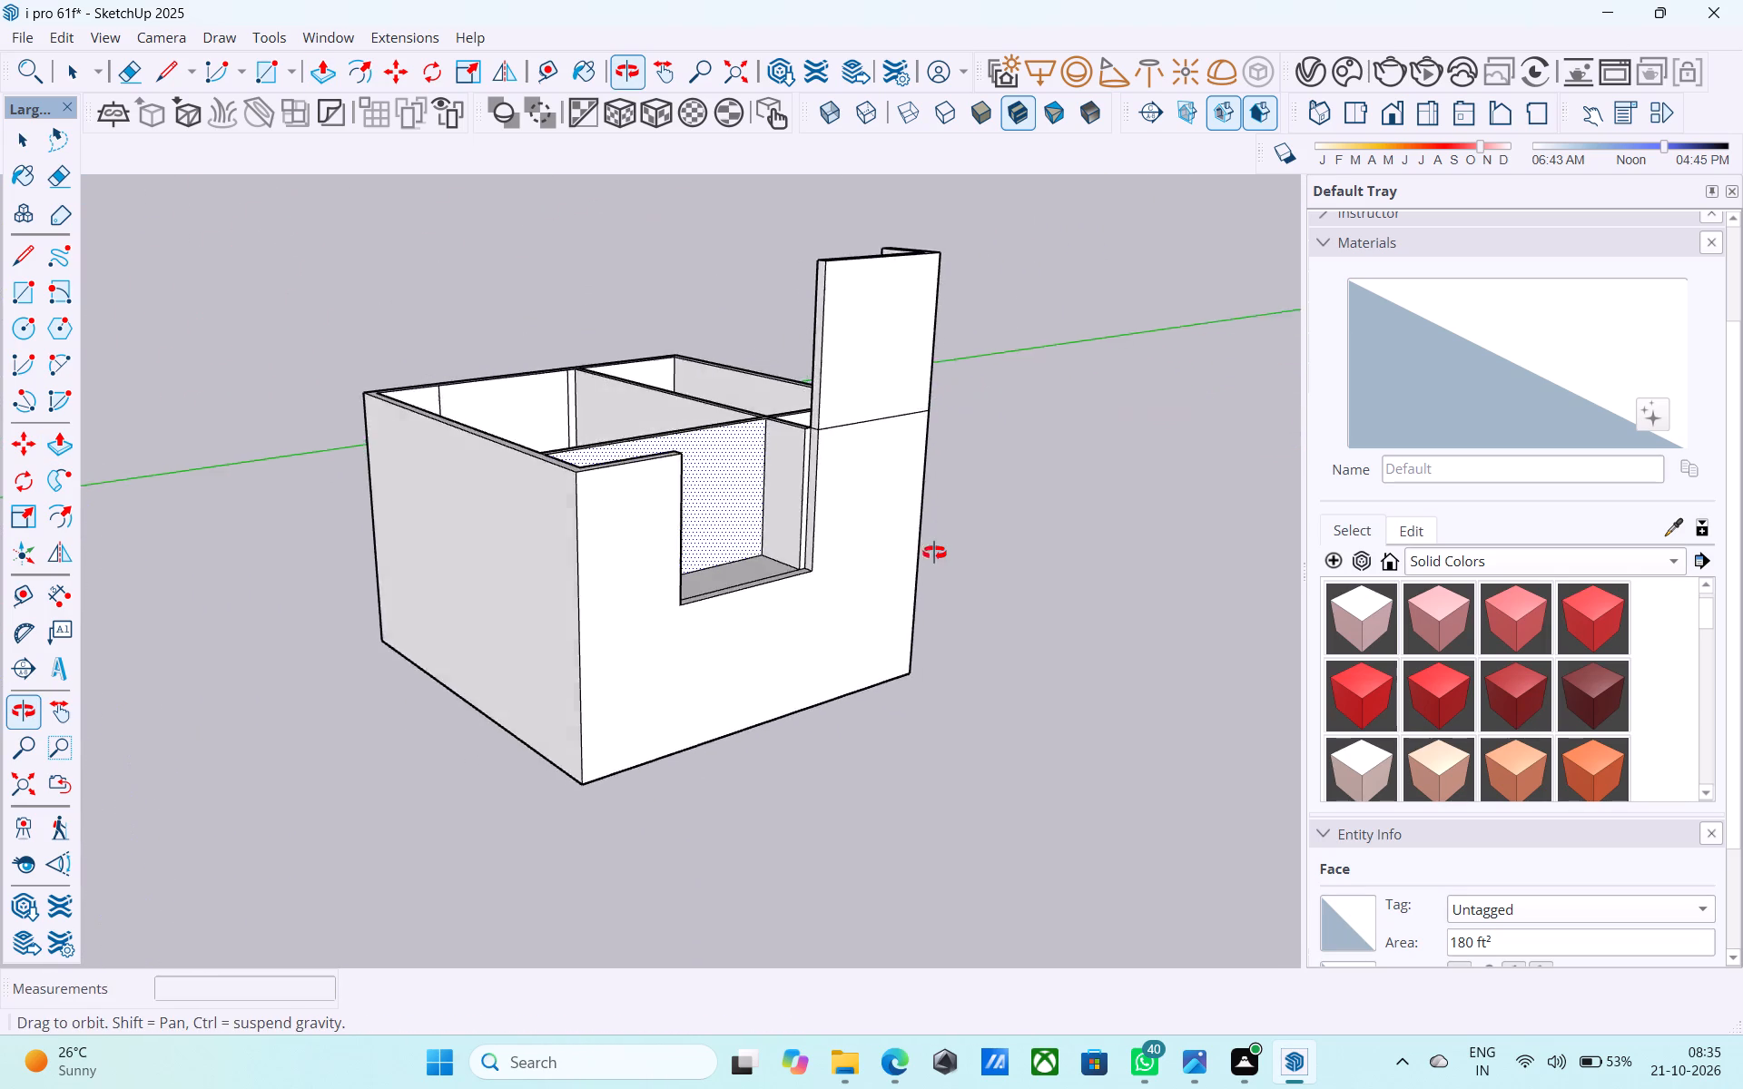
middle_click_drag(934, 553, 1147, 793)
scroll(807, 348, "up", 7)
middle_click_drag(819, 446, 628, 393)
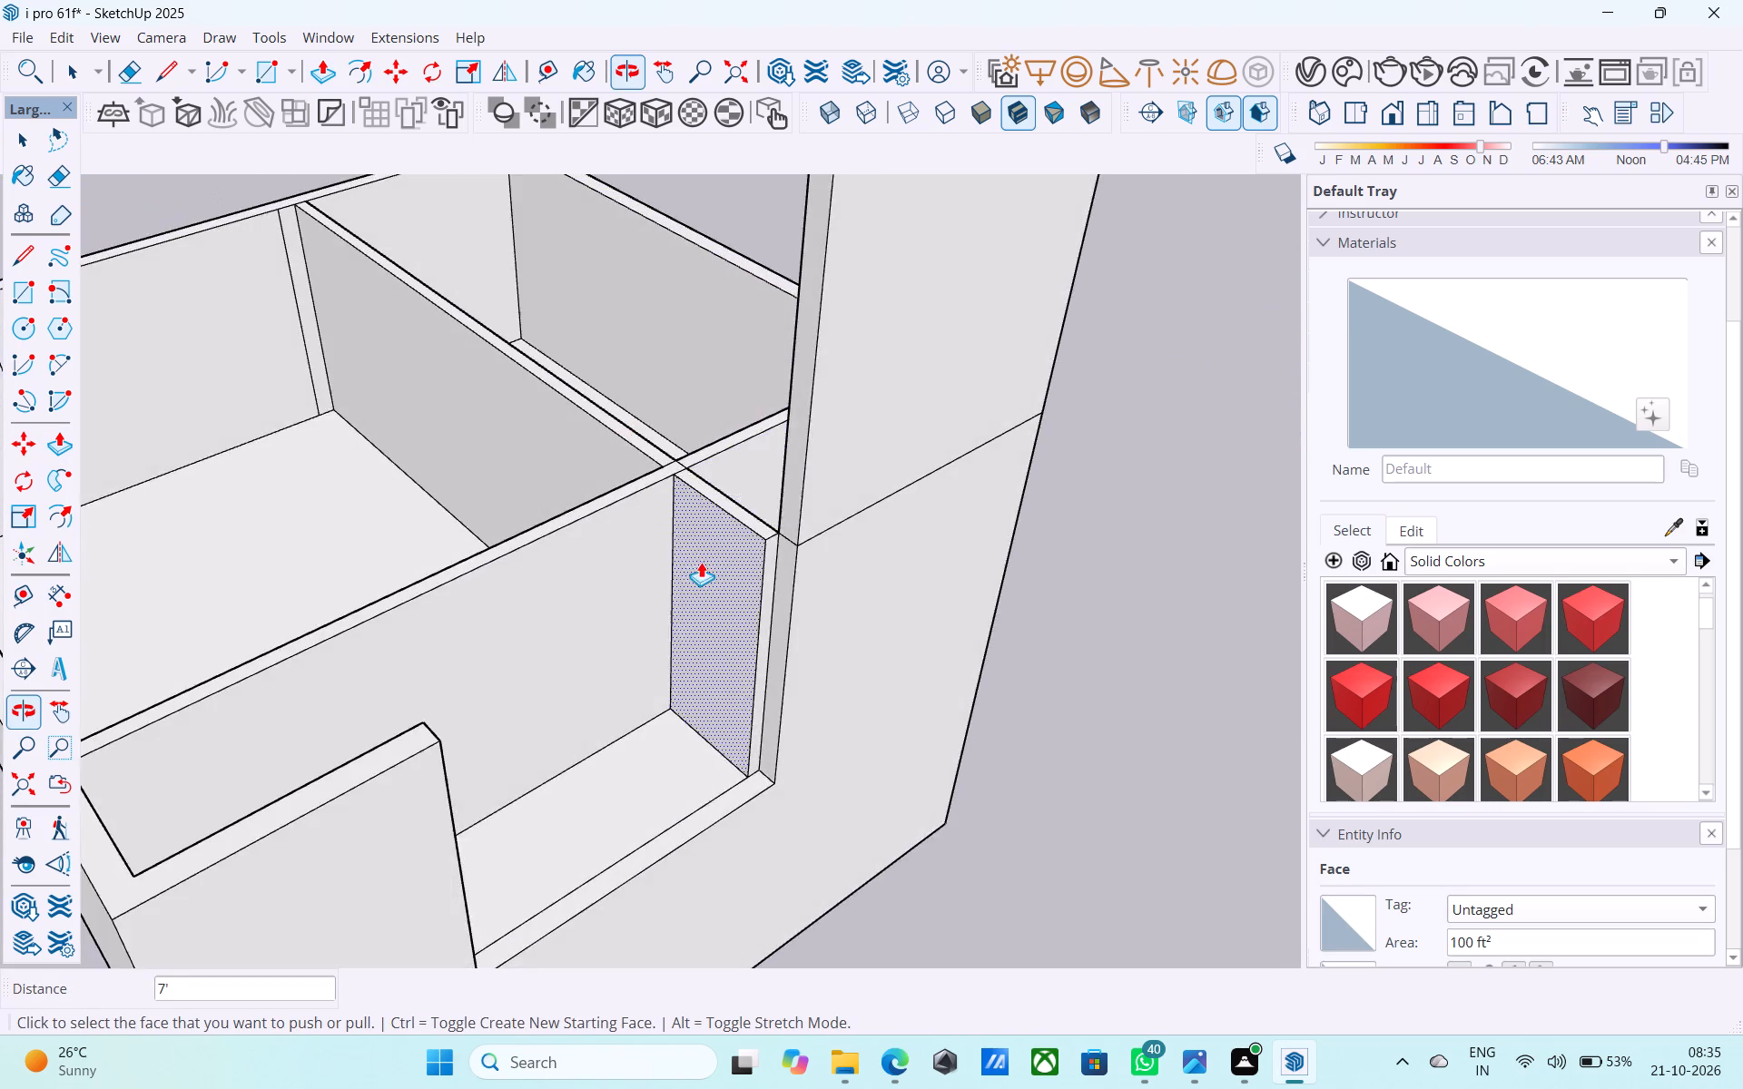
scroll(701, 564, "up", 4)
left_click(808, 584)
left_click(649, 476)
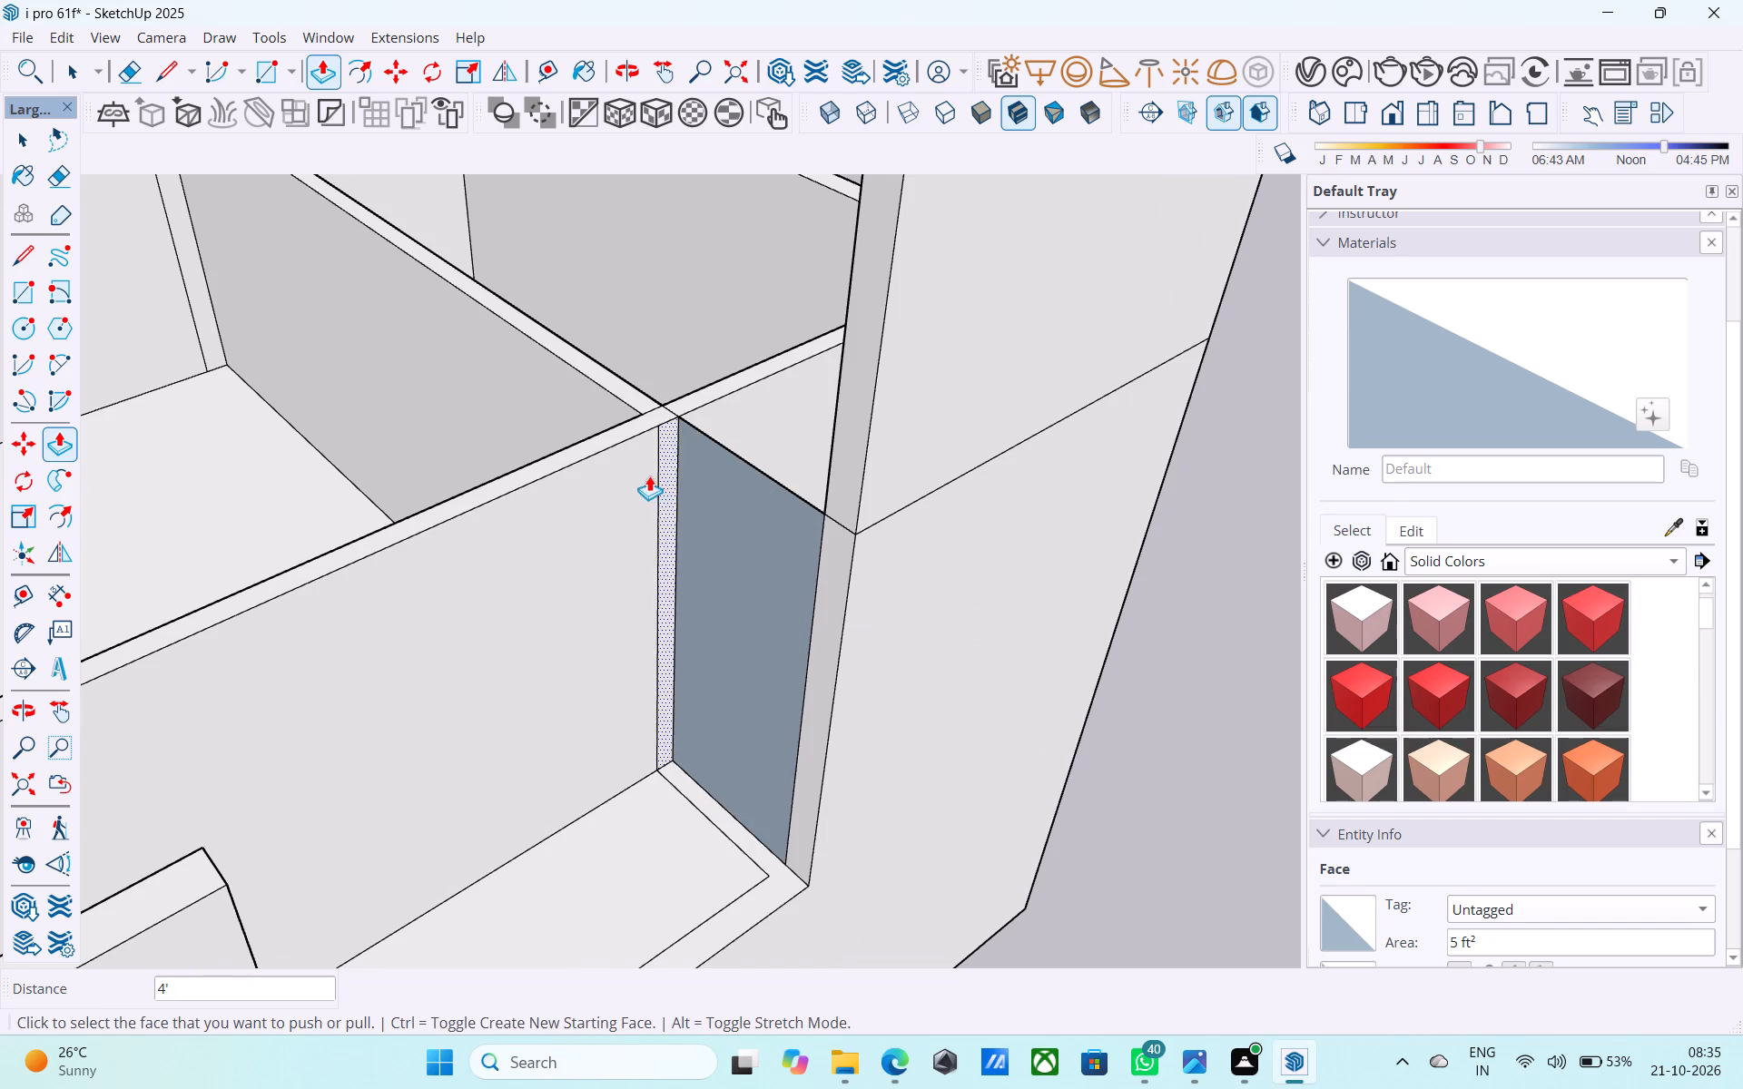
Erase the leftover top edge of the removed stub beside the cross partition.
key("e")
left_click(728, 447)
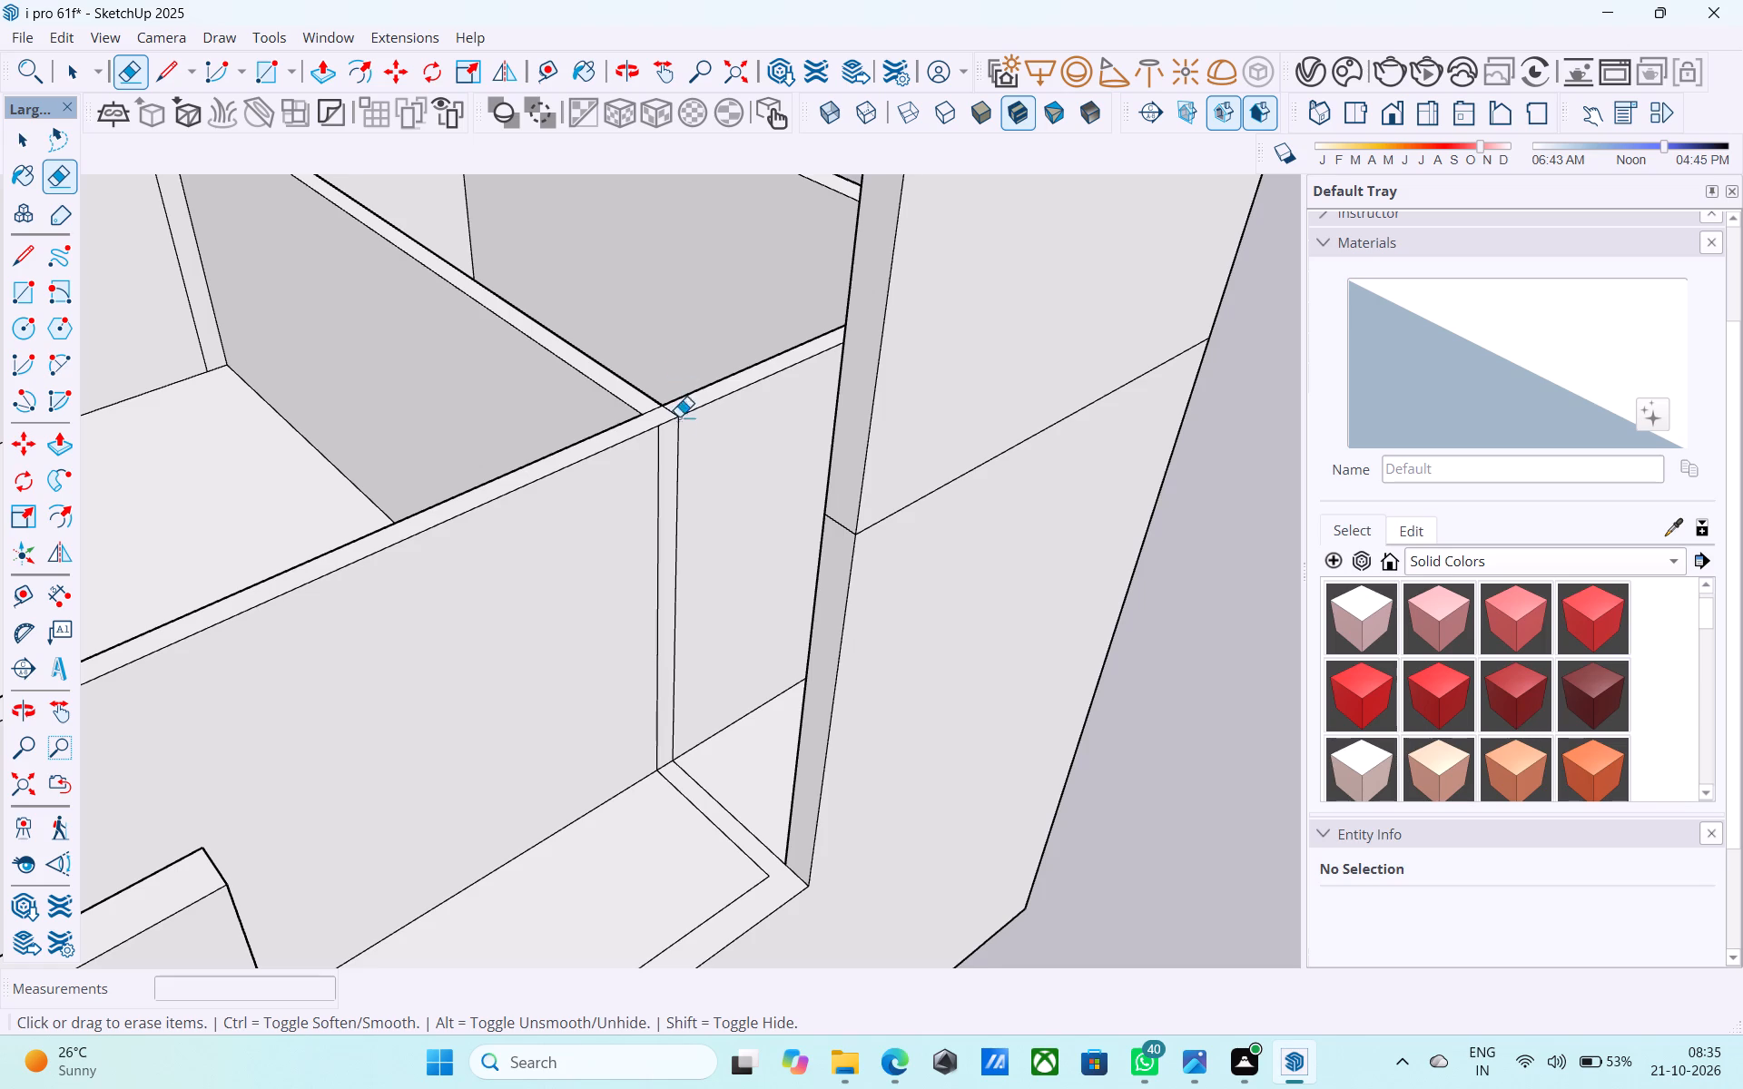
Examine the wall opening, the new 7' wall and the tall corner wall from several sides.
scroll(676, 458, "down", 9)
middle_click_drag(766, 559, 1159, 379)
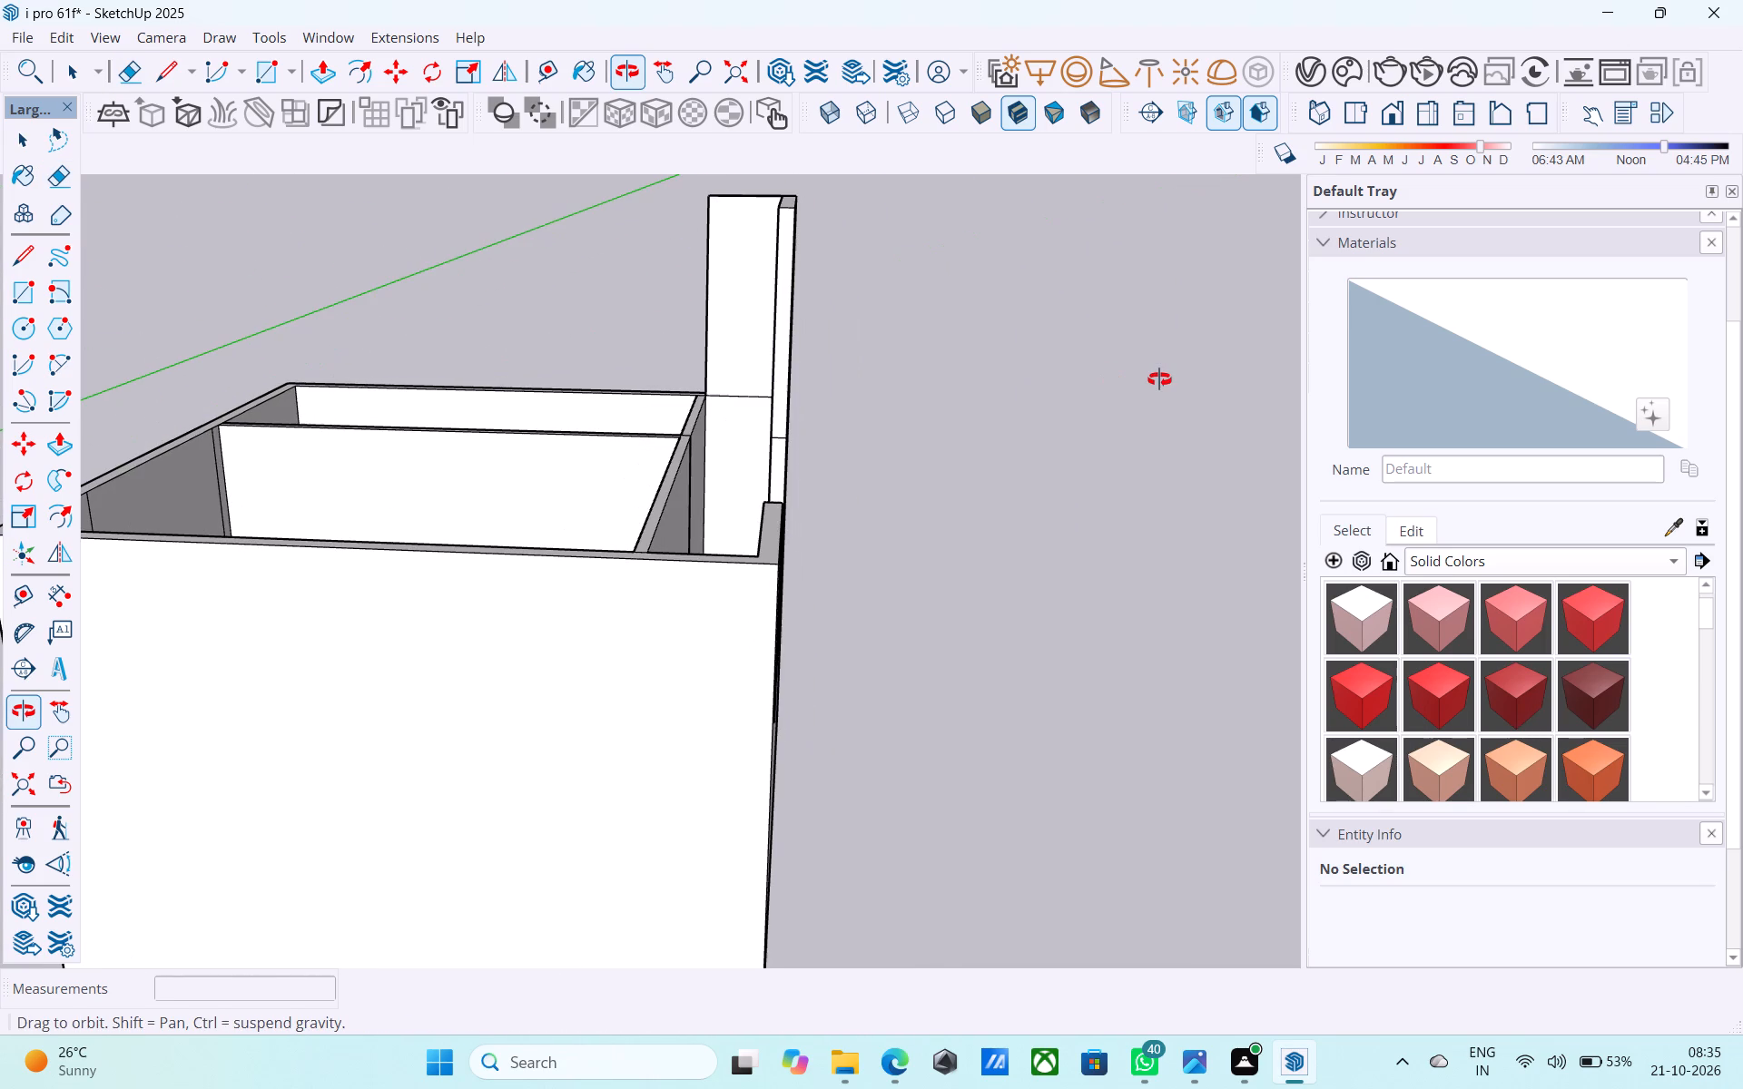
middle_click_drag(1159, 379, 1159, 378)
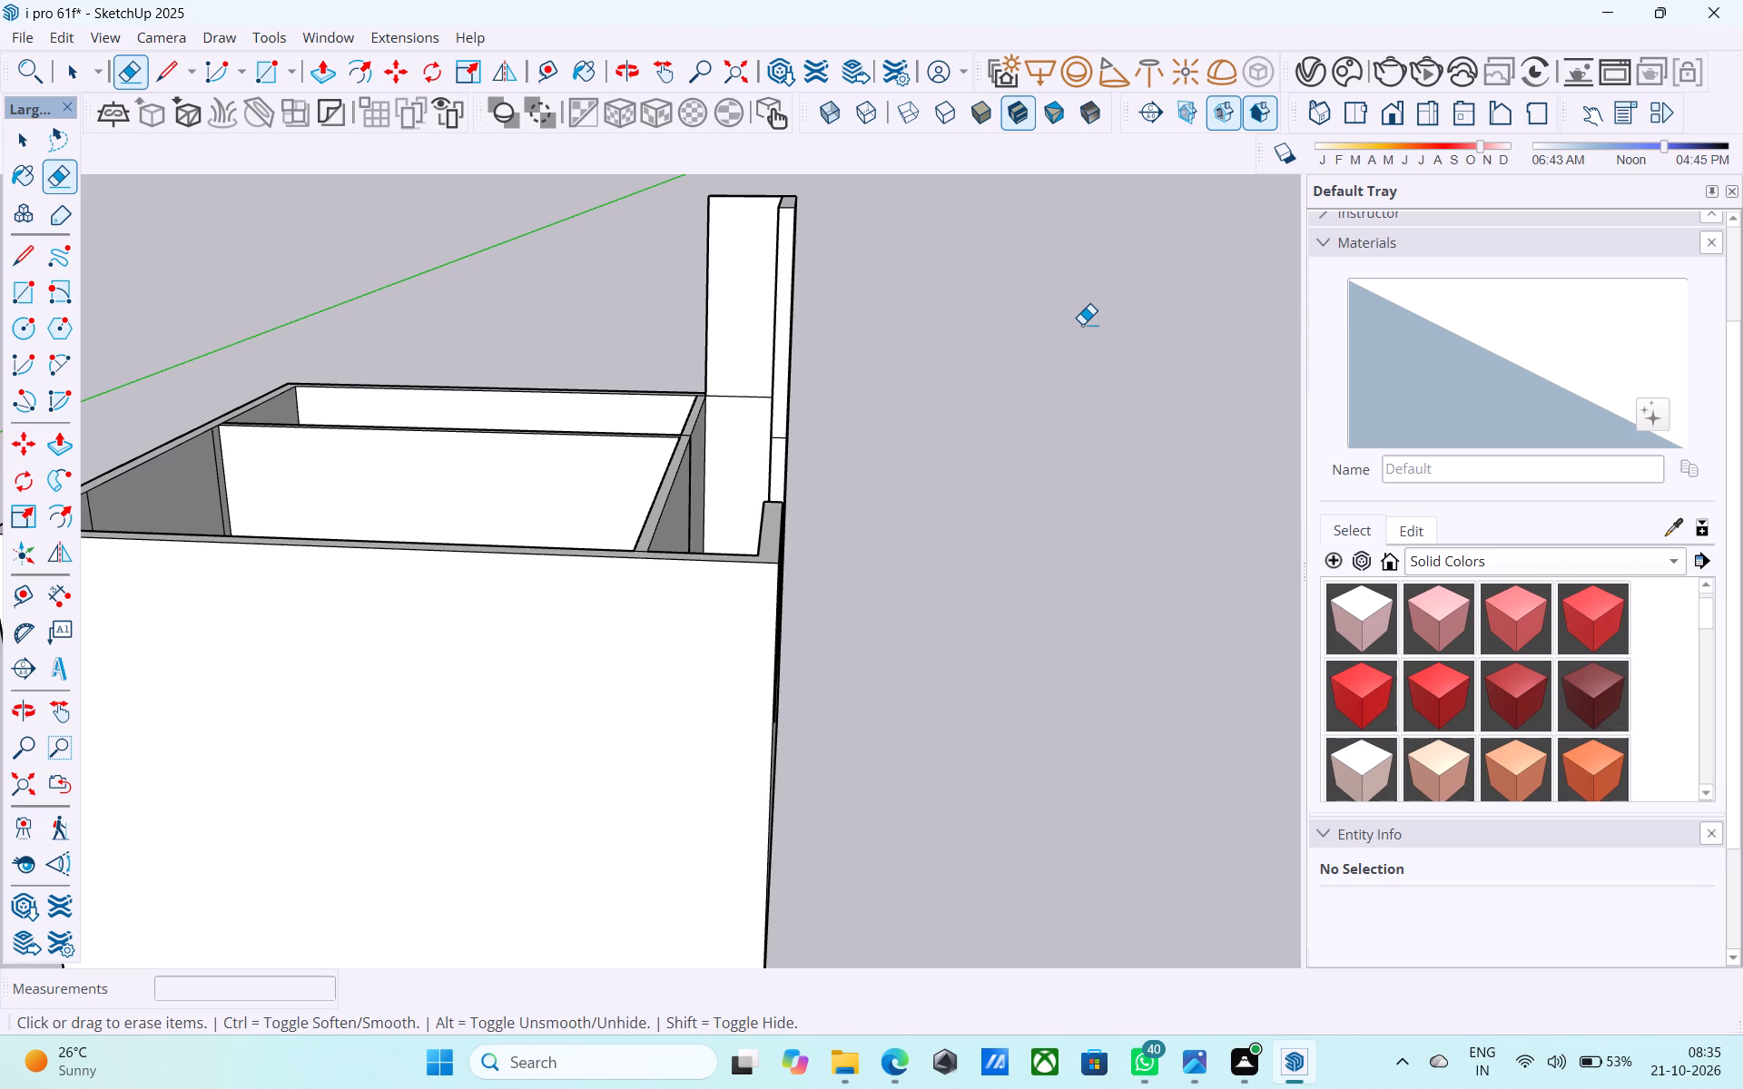
middle_click_drag(1082, 324, 1045, 346)
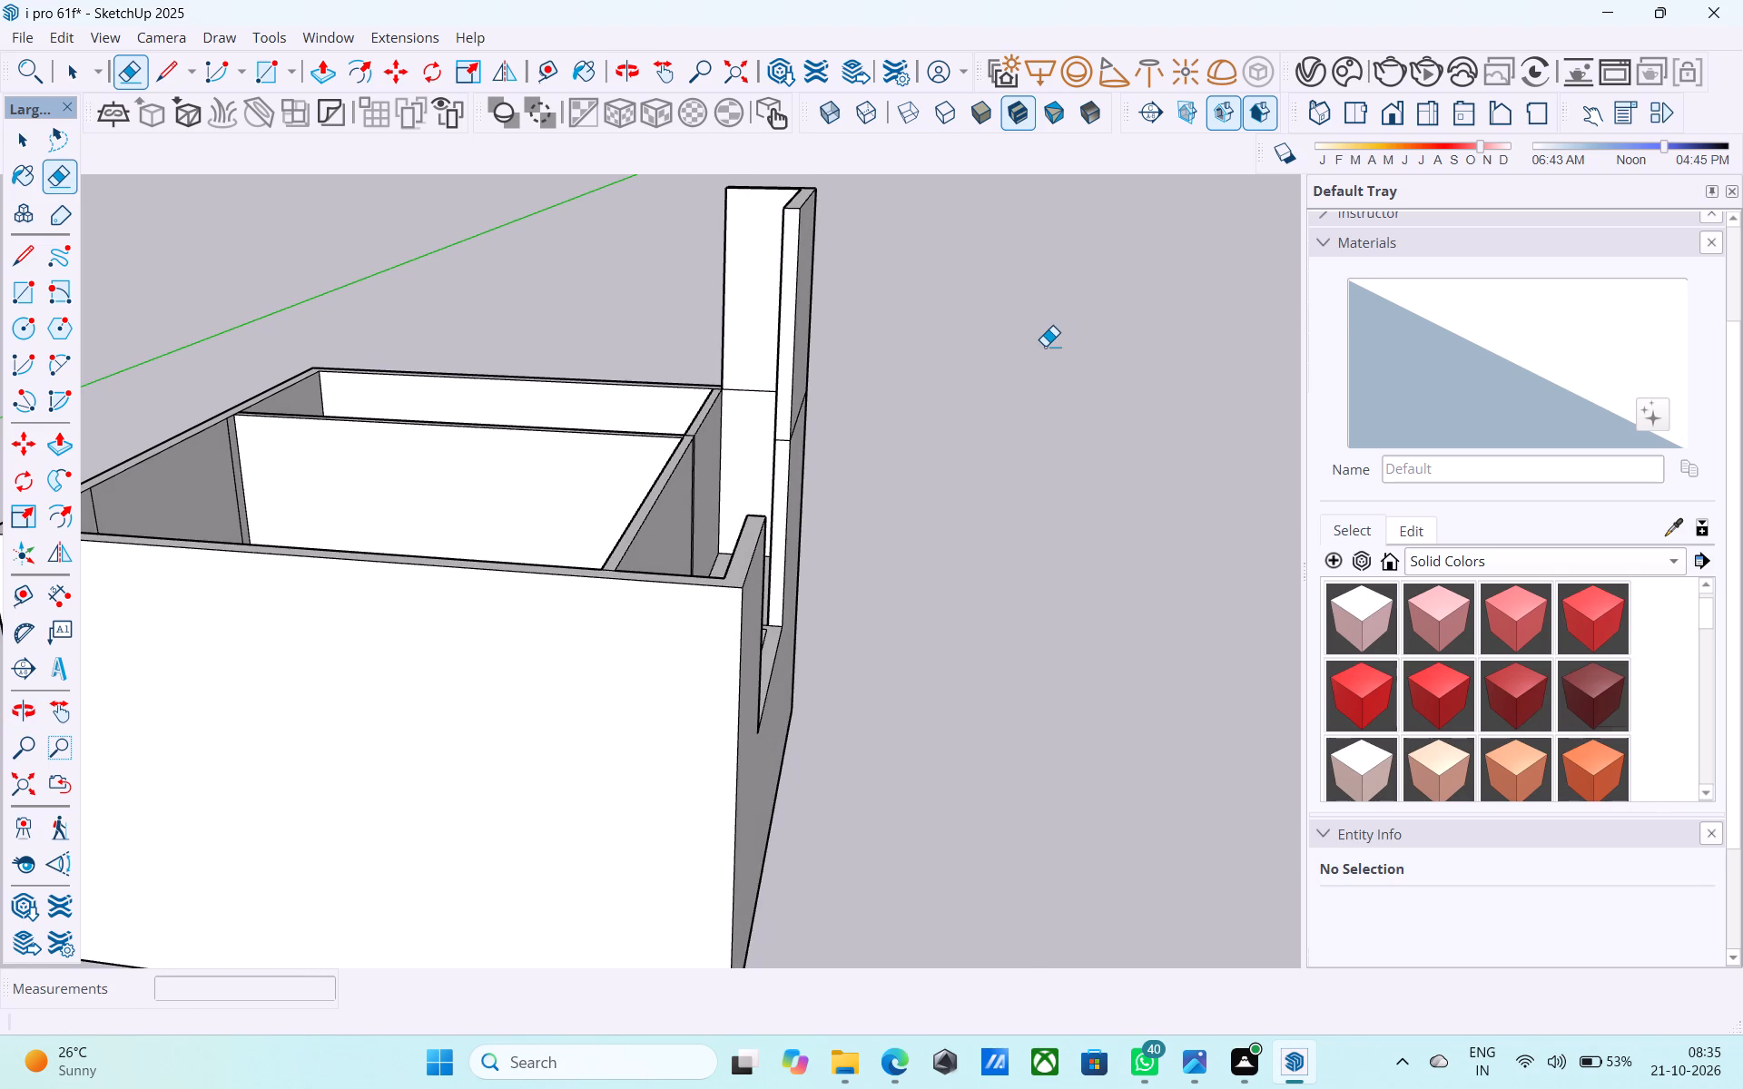
middle_click_drag(1016, 463, 981, 449)
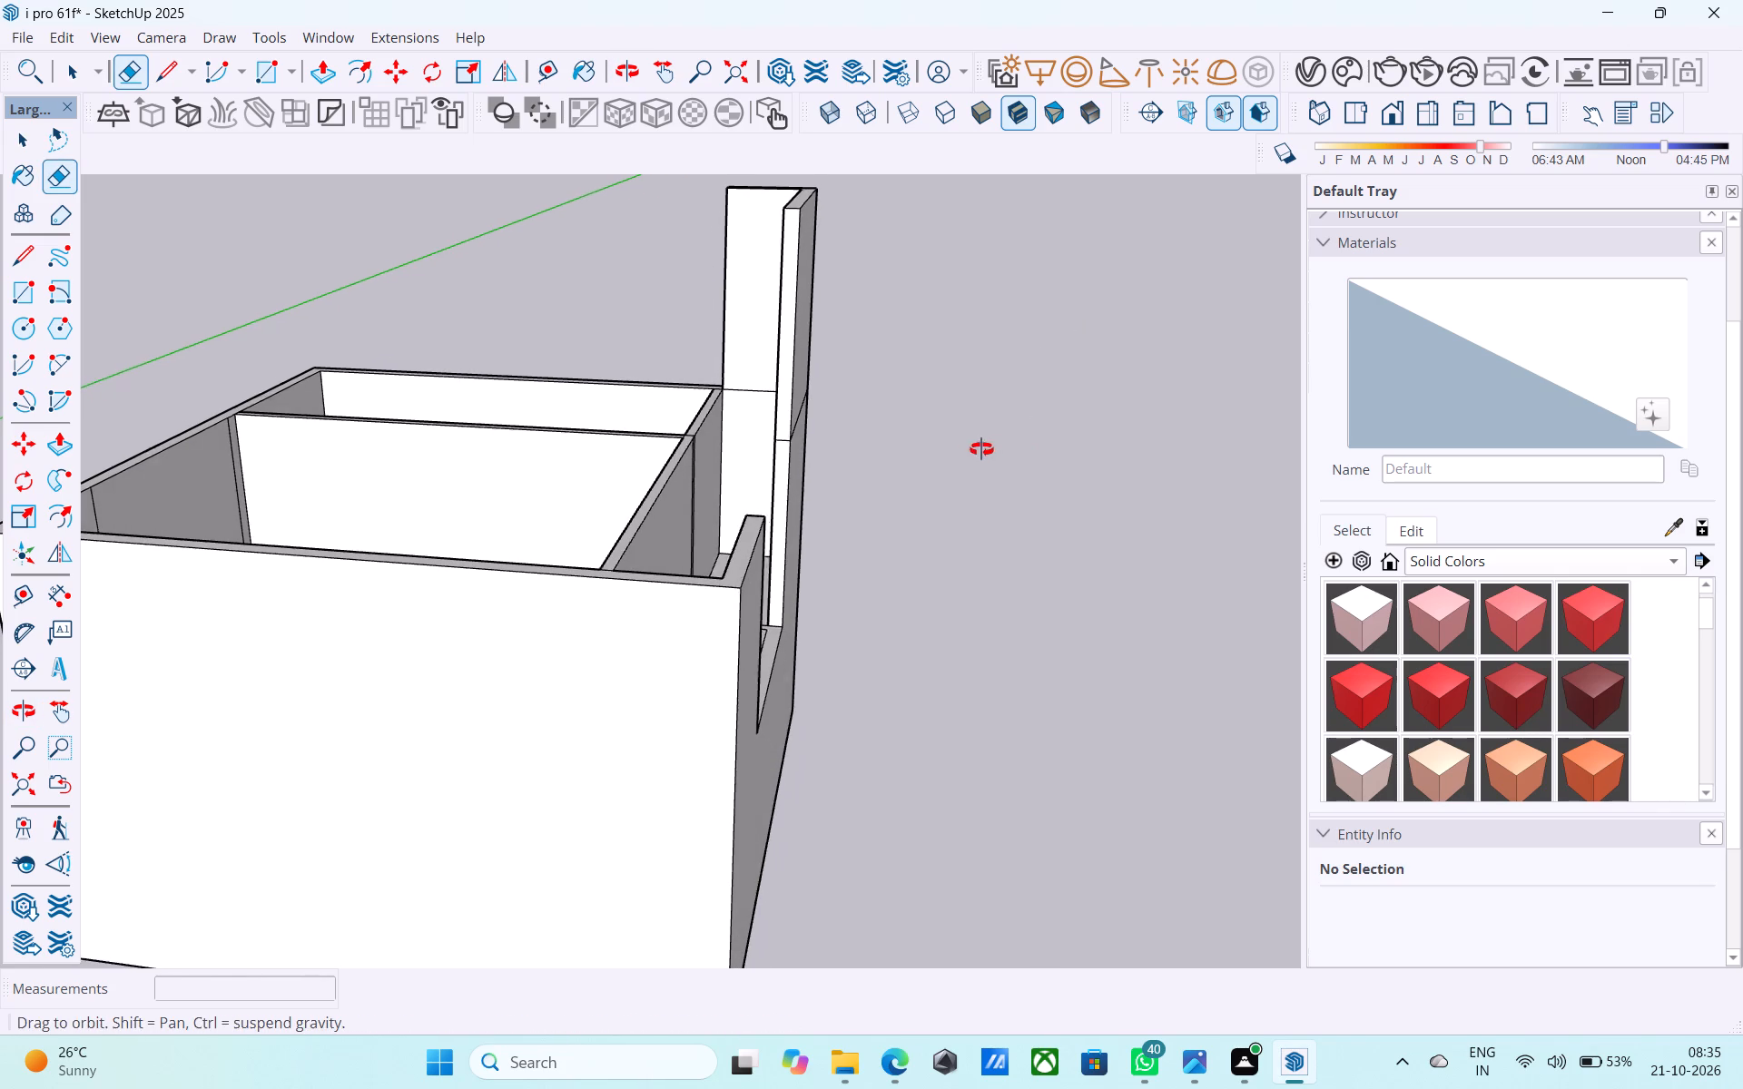
middle_click_drag(981, 449, 945, 434)
middle_click_drag(947, 434, 884, 443)
middle_click_drag(1004, 431, 641, 510)
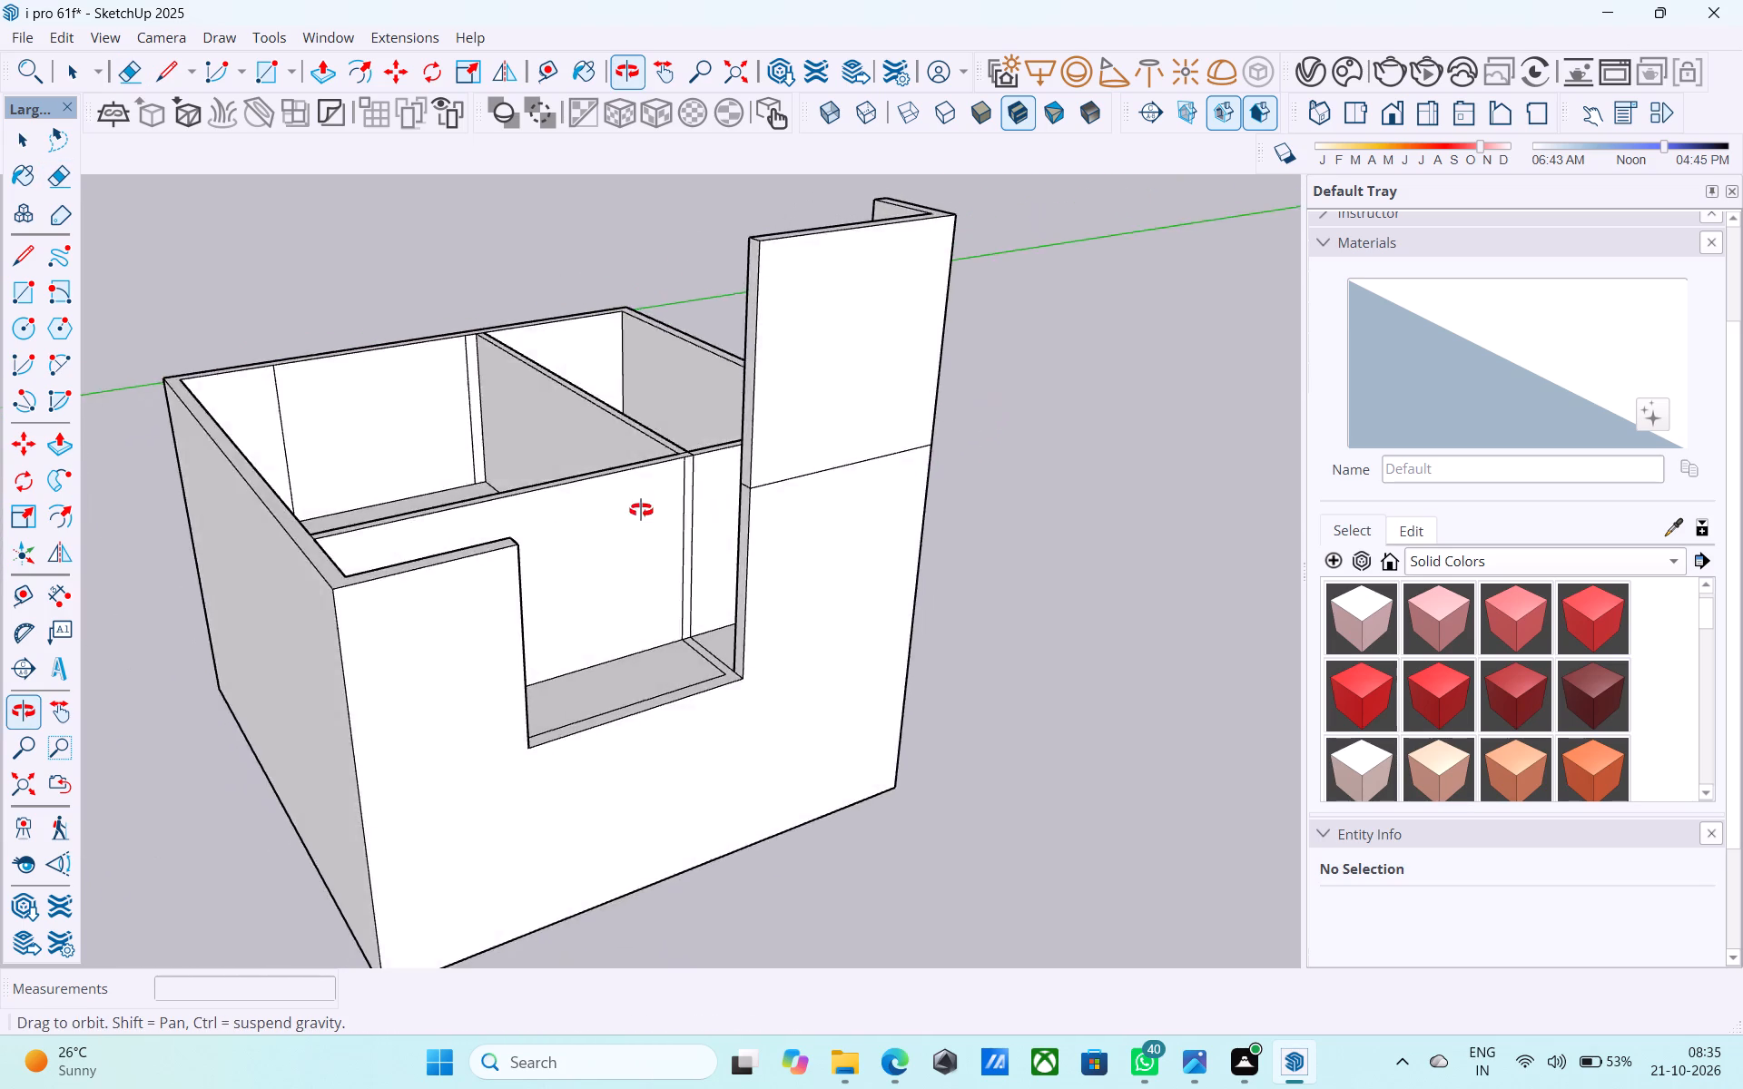
middle_click_drag(641, 510, 485, 311)
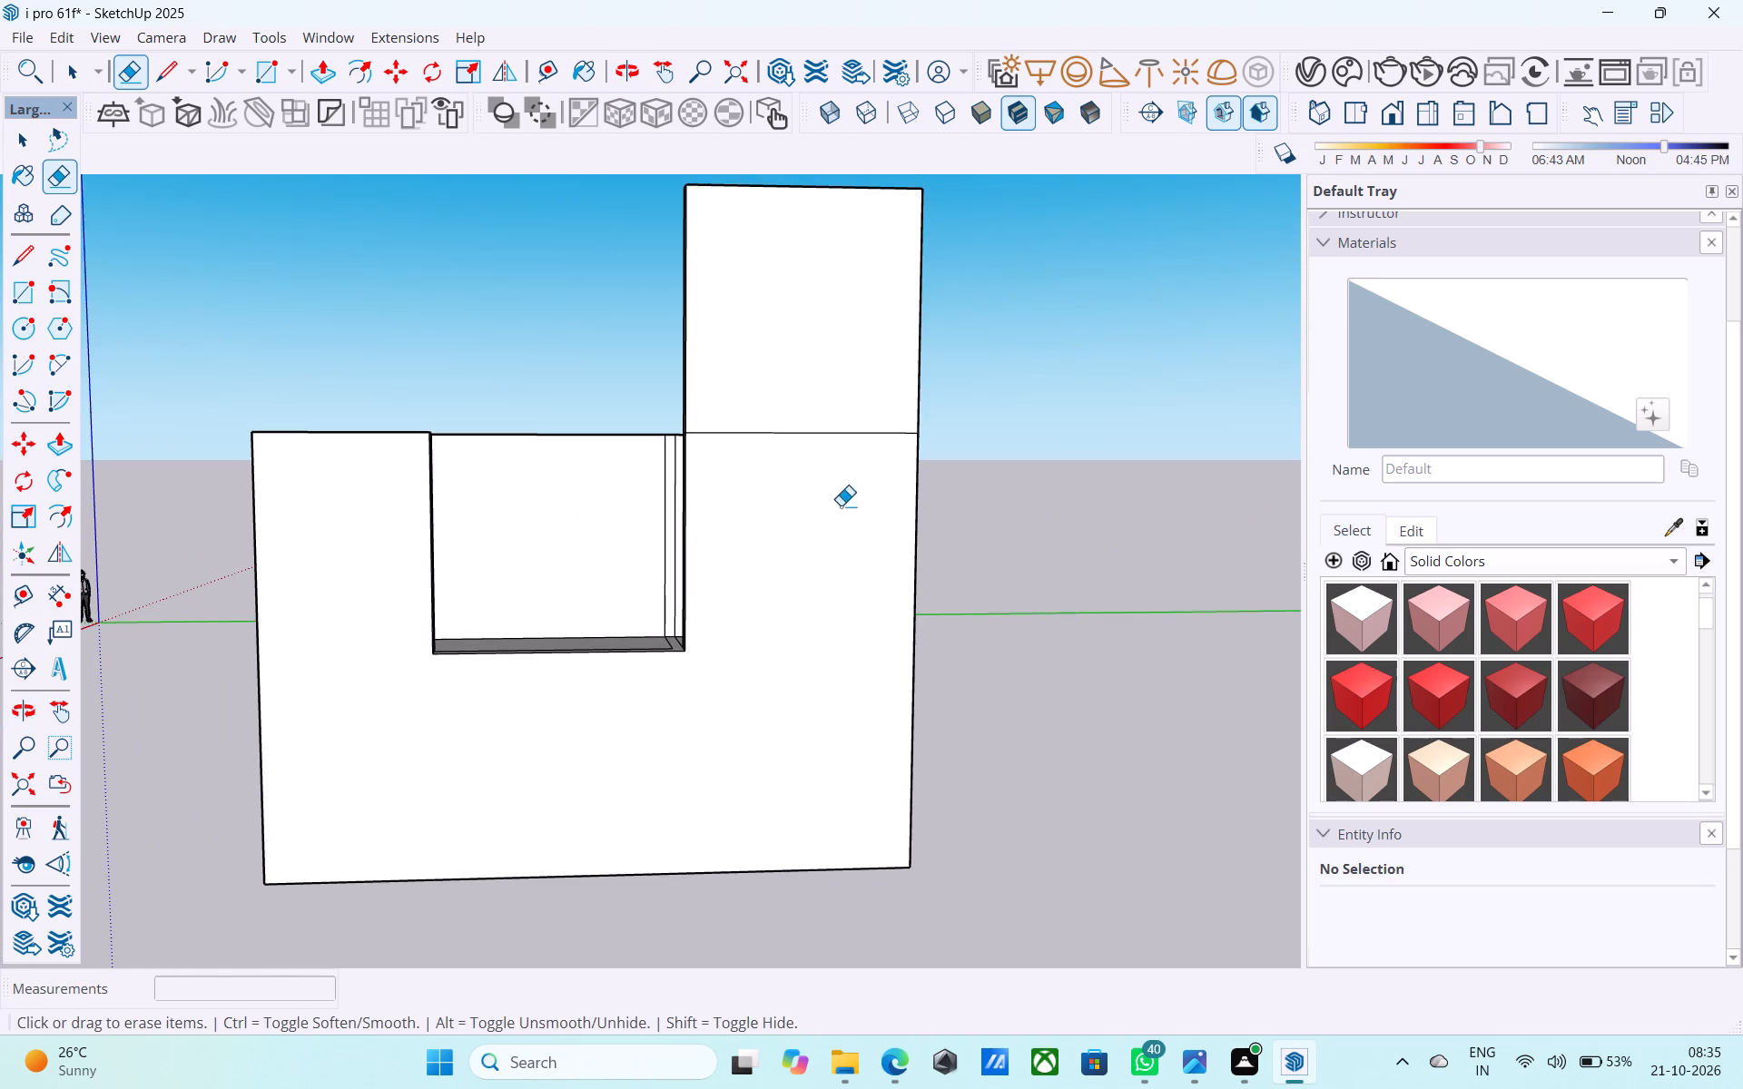
middle_click_drag(872, 505, 767, 532)
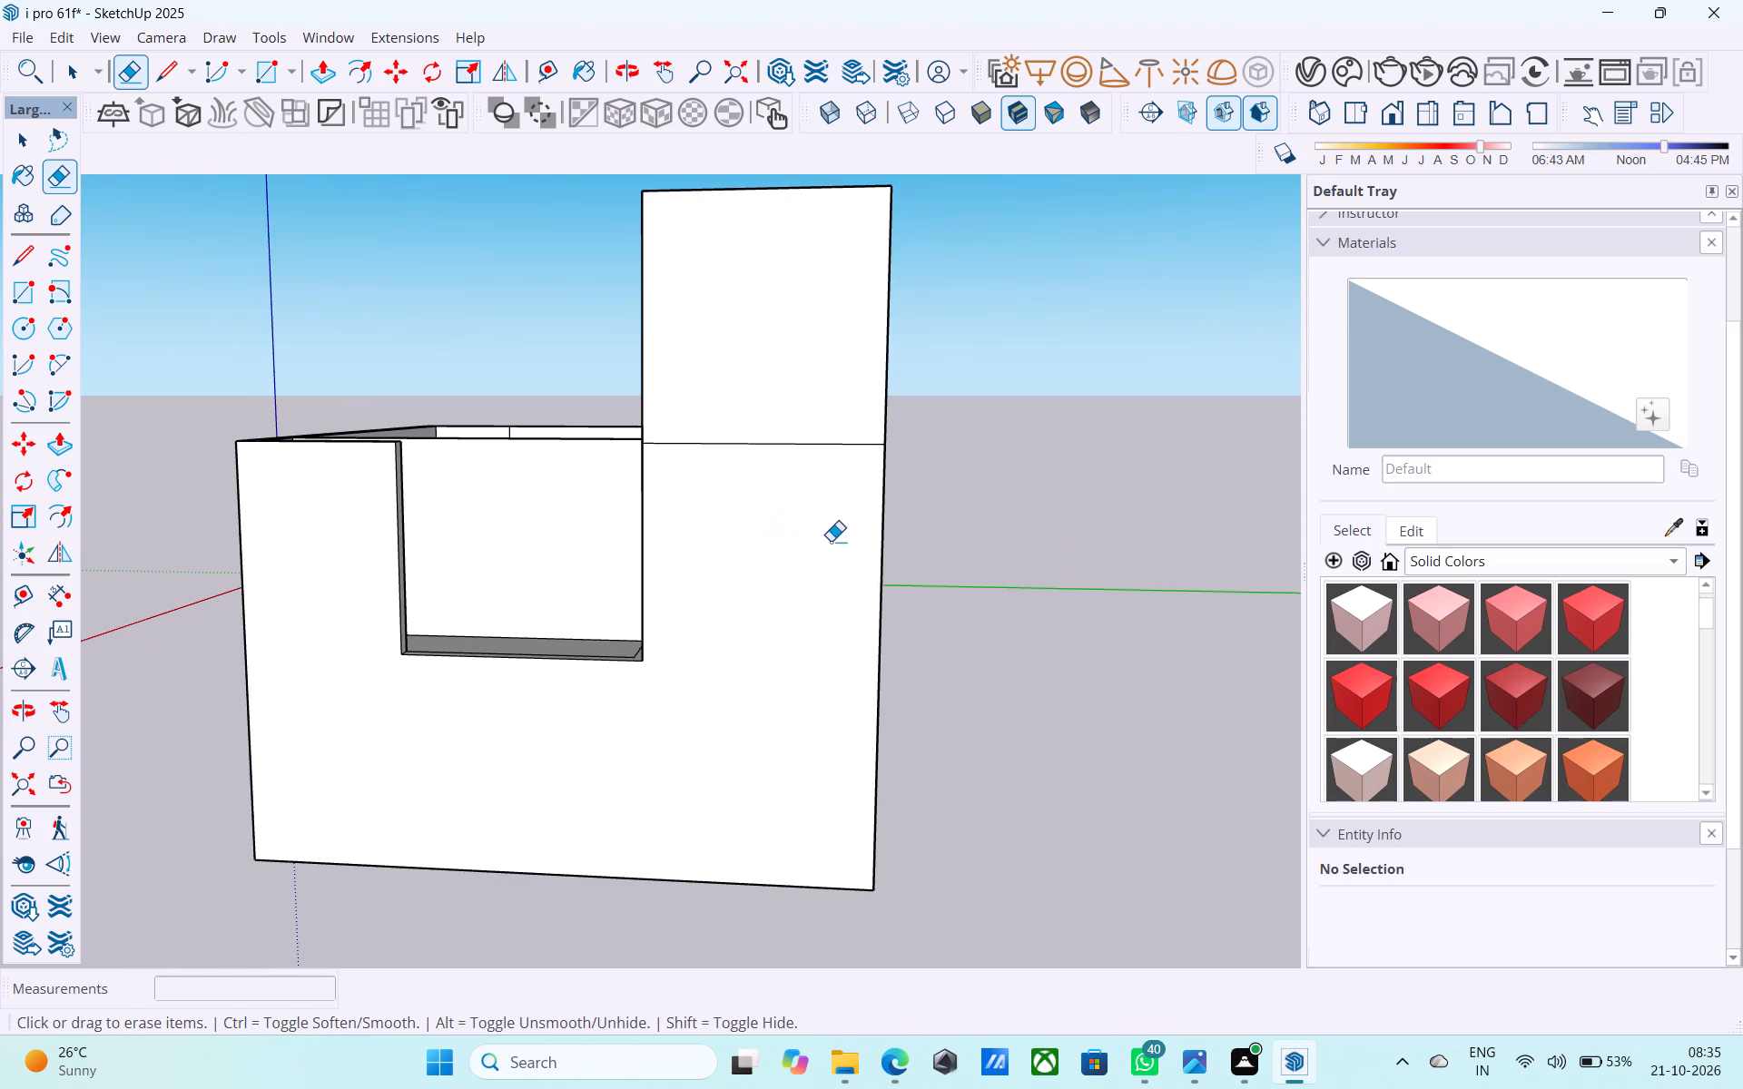
scroll(841, 509, "down", 4)
middle_click_drag(841, 509, 889, 485)
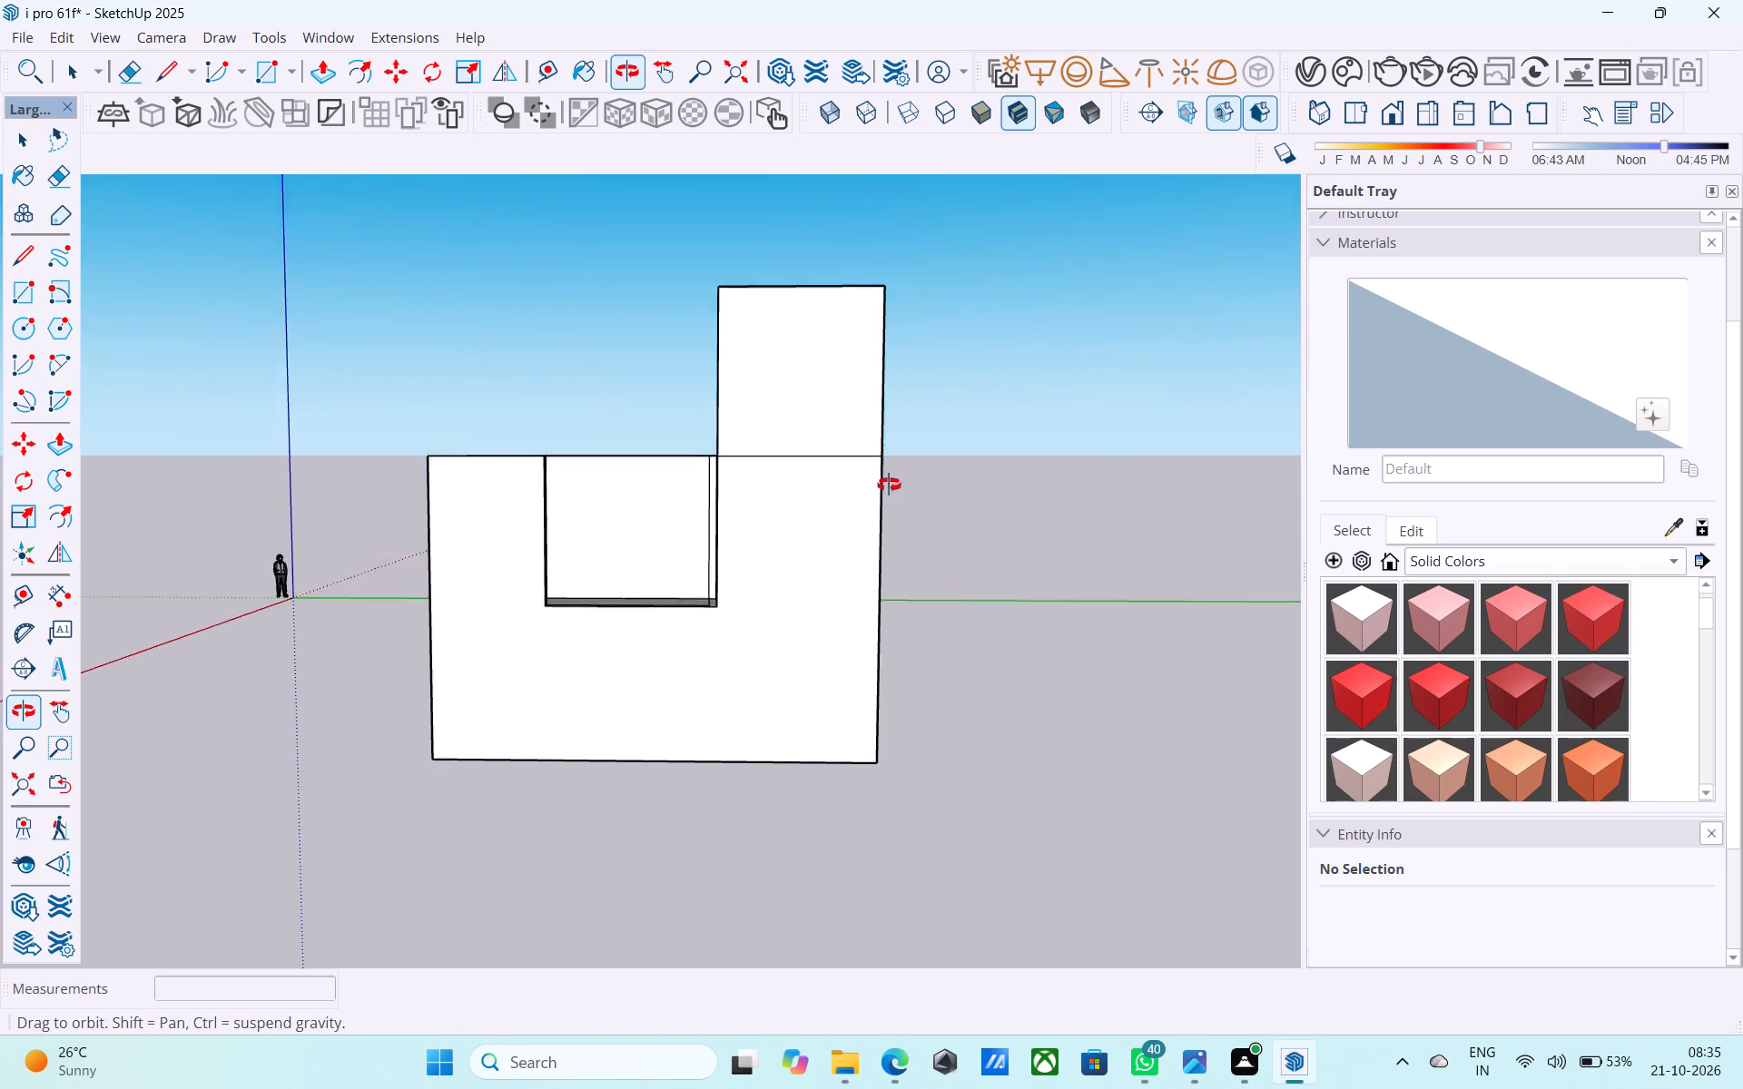
middle_click_drag(889, 485, 885, 584)
middle_click_drag(824, 533, 1260, 535)
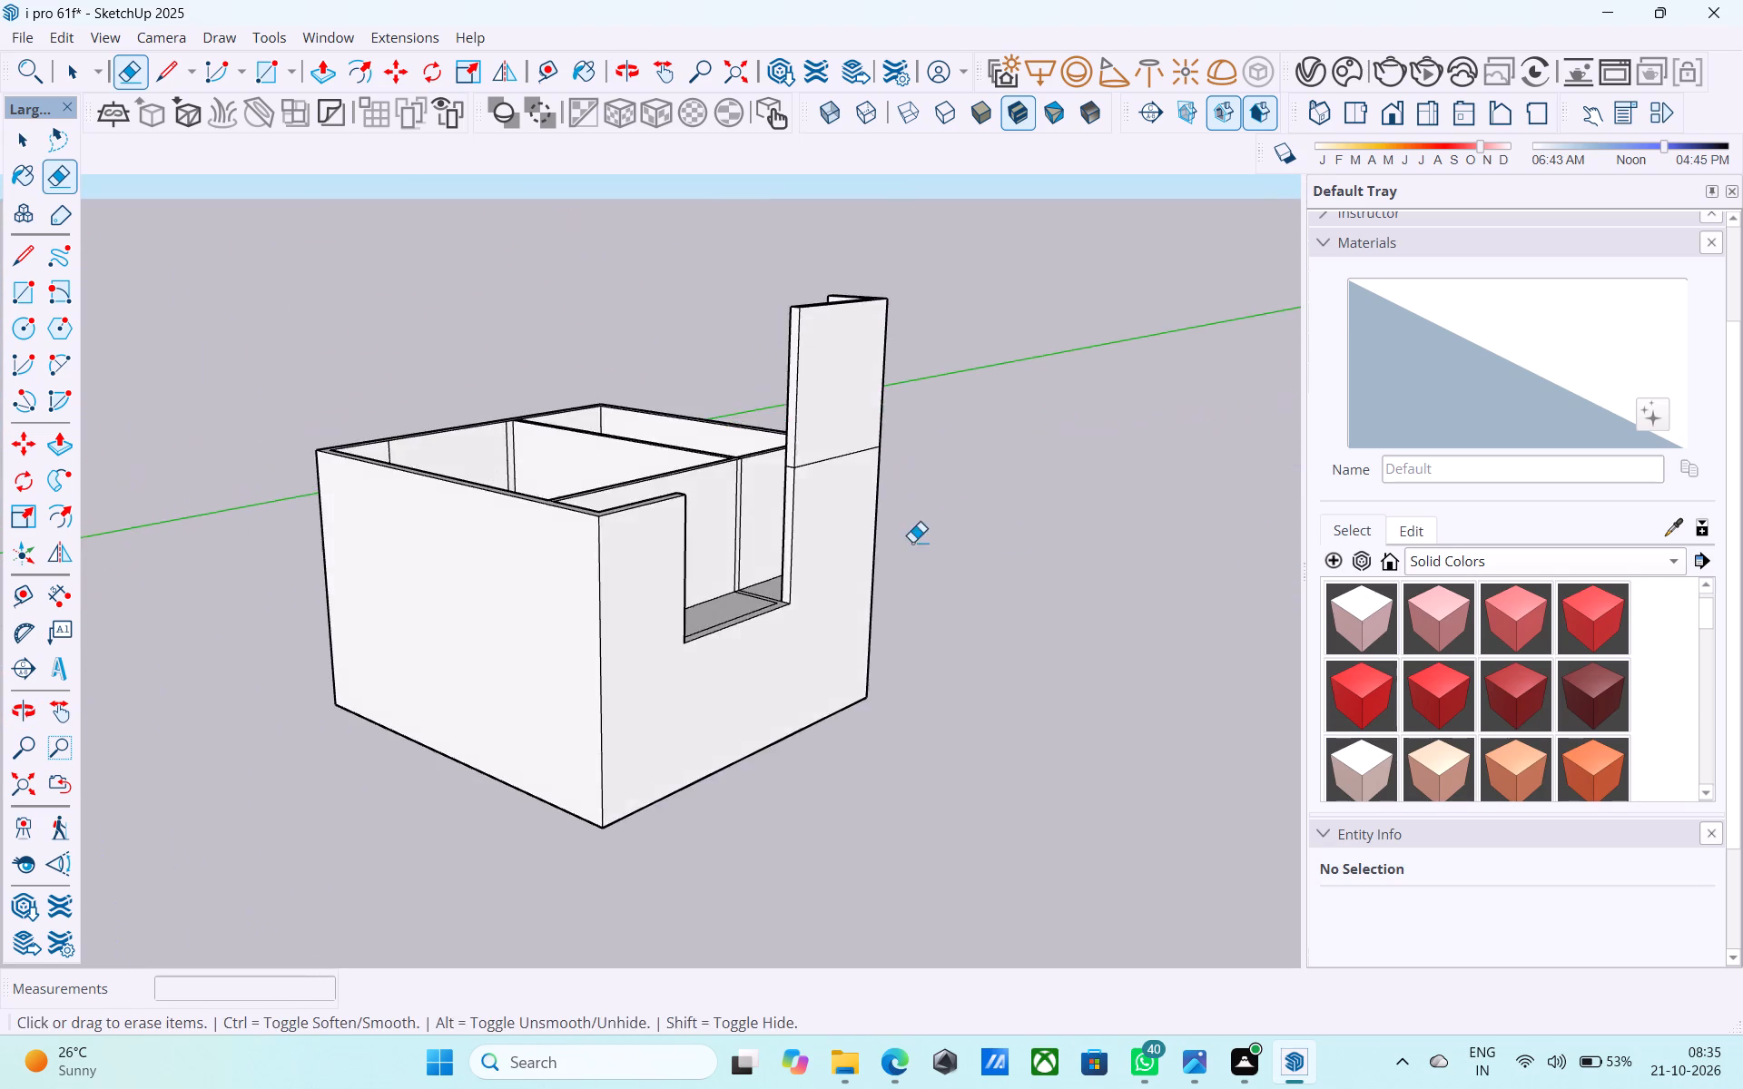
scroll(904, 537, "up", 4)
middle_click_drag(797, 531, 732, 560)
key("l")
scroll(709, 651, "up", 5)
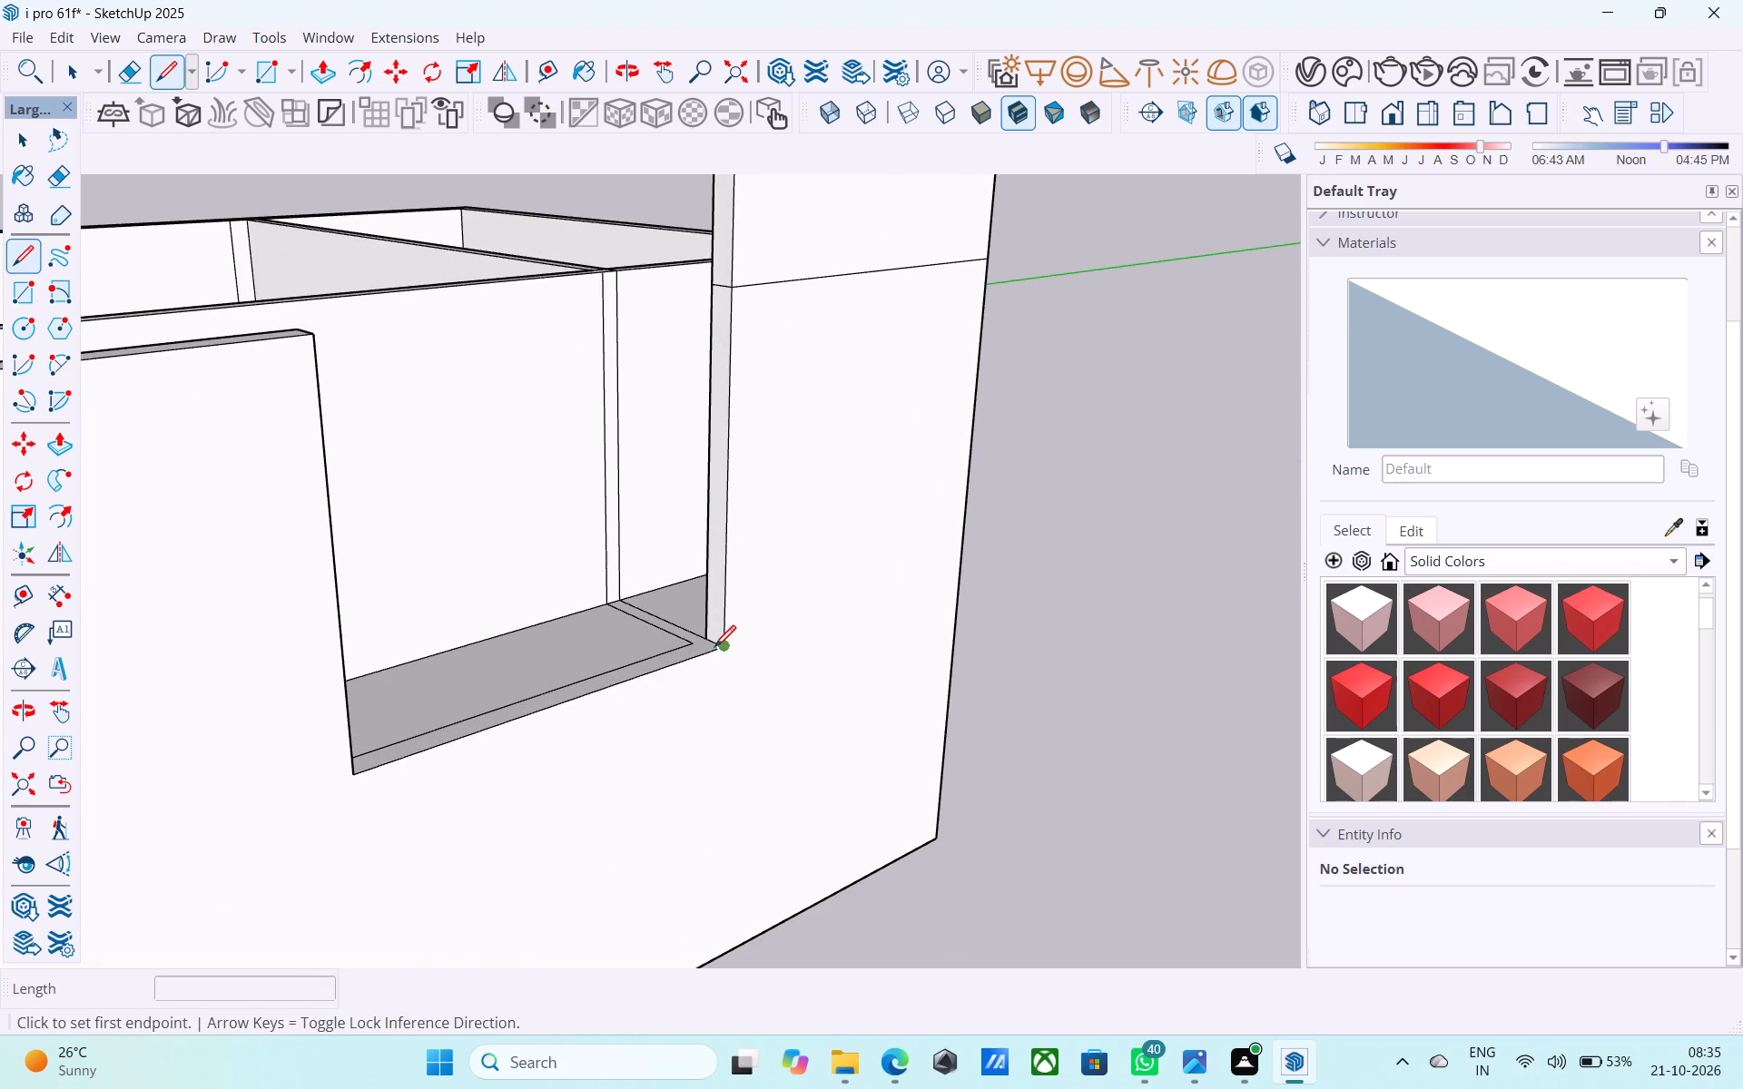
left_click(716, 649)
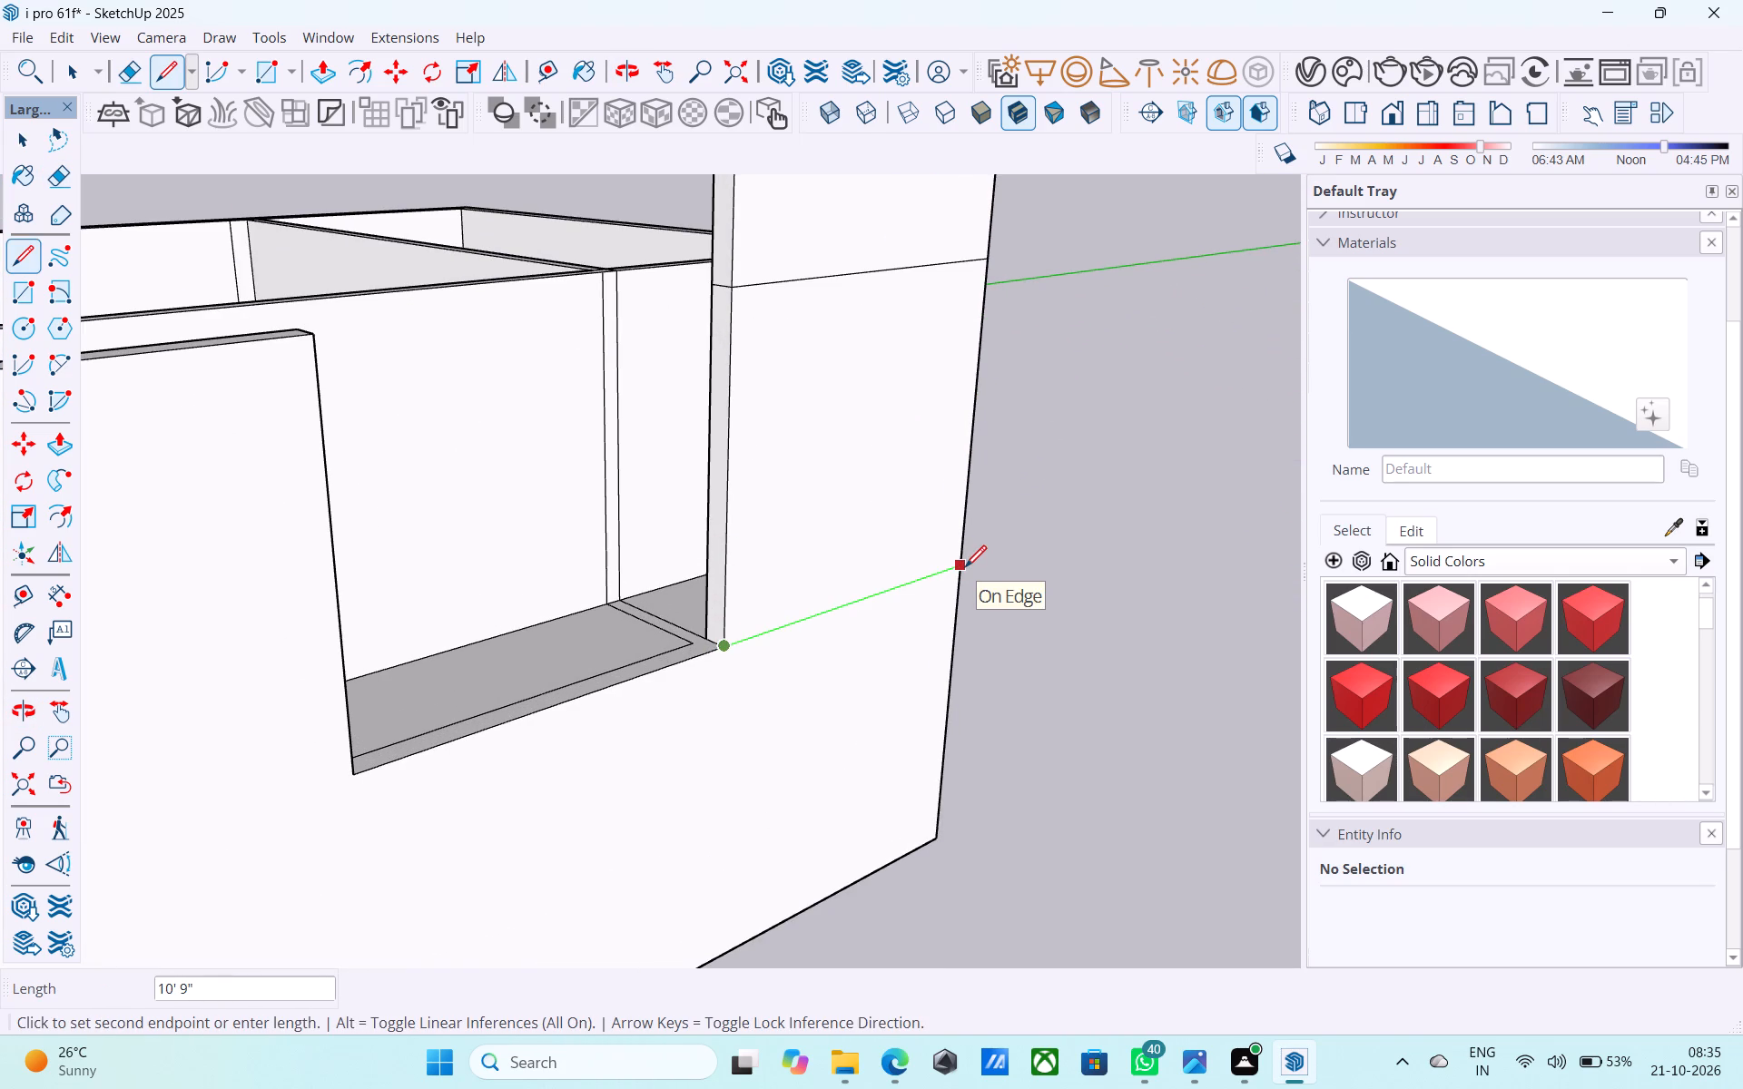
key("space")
Push the tall corner wall's narrow end face beside the opening back 1', on both its lower and upper sections.
left_click(716, 552)
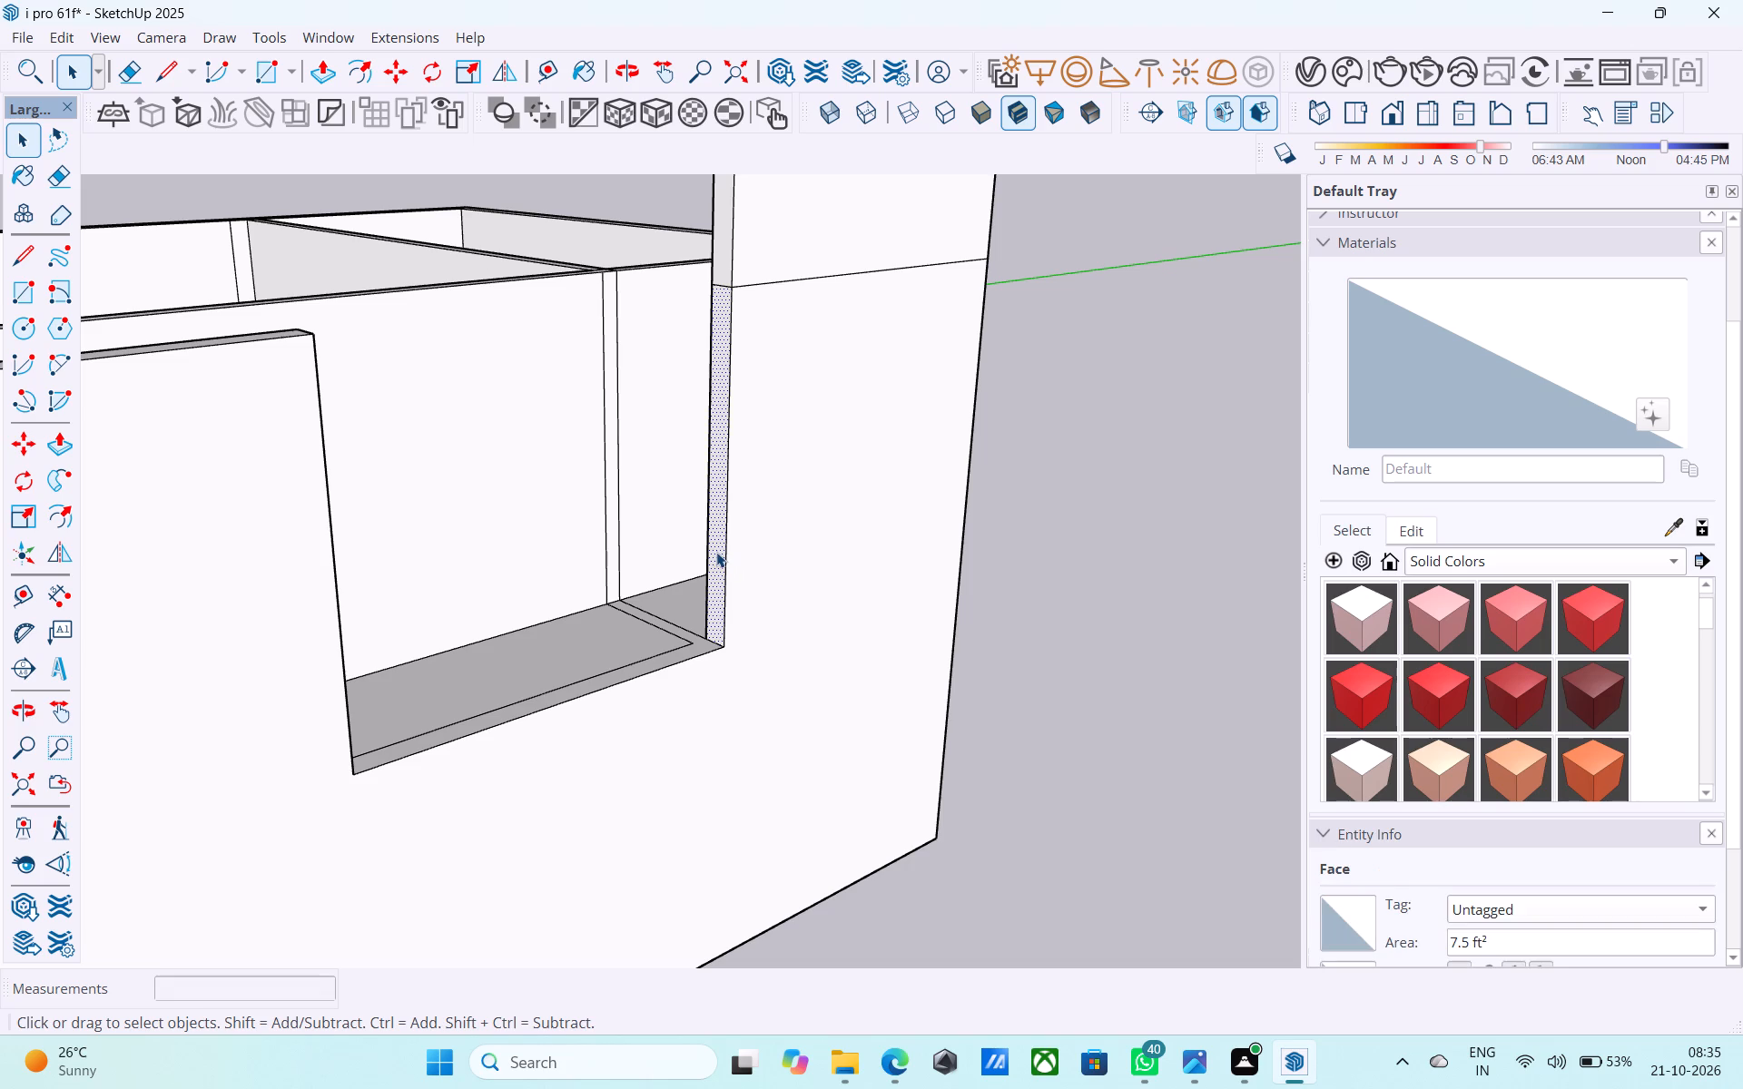
key("p")
left_click(716, 551)
type("1'")
key("Return")
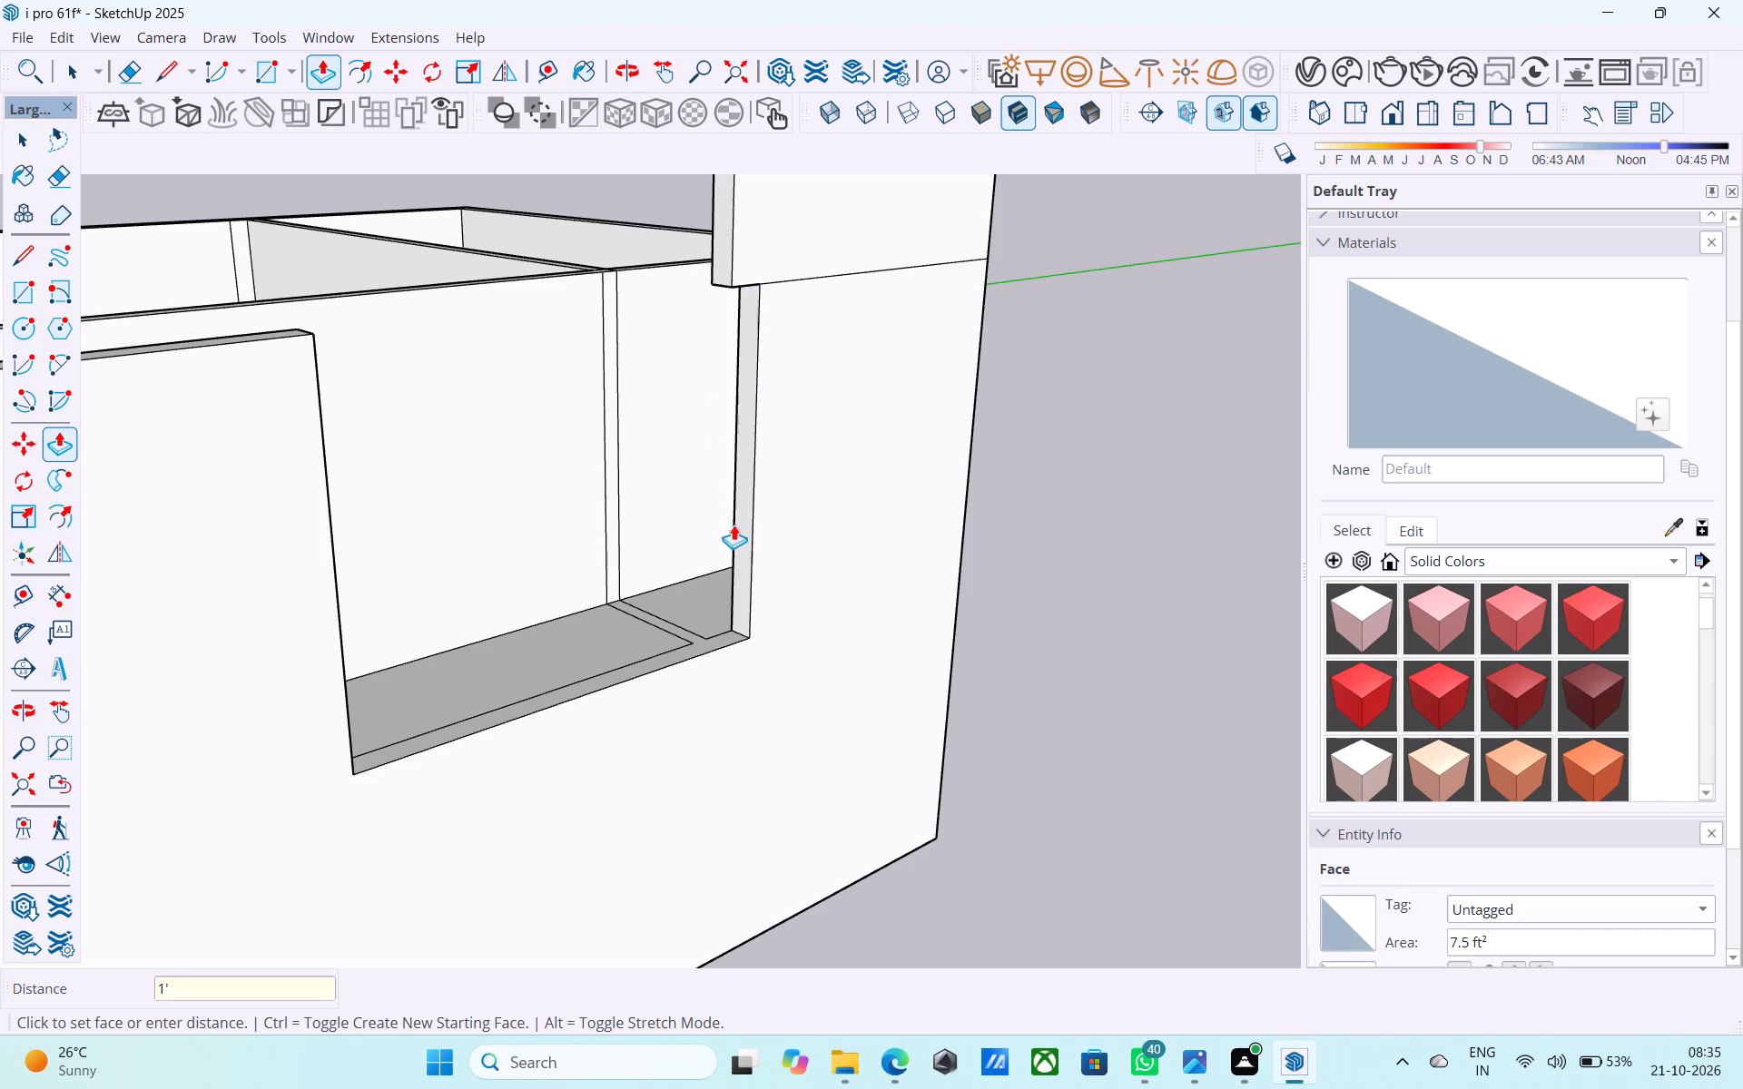
double_click(726, 221)
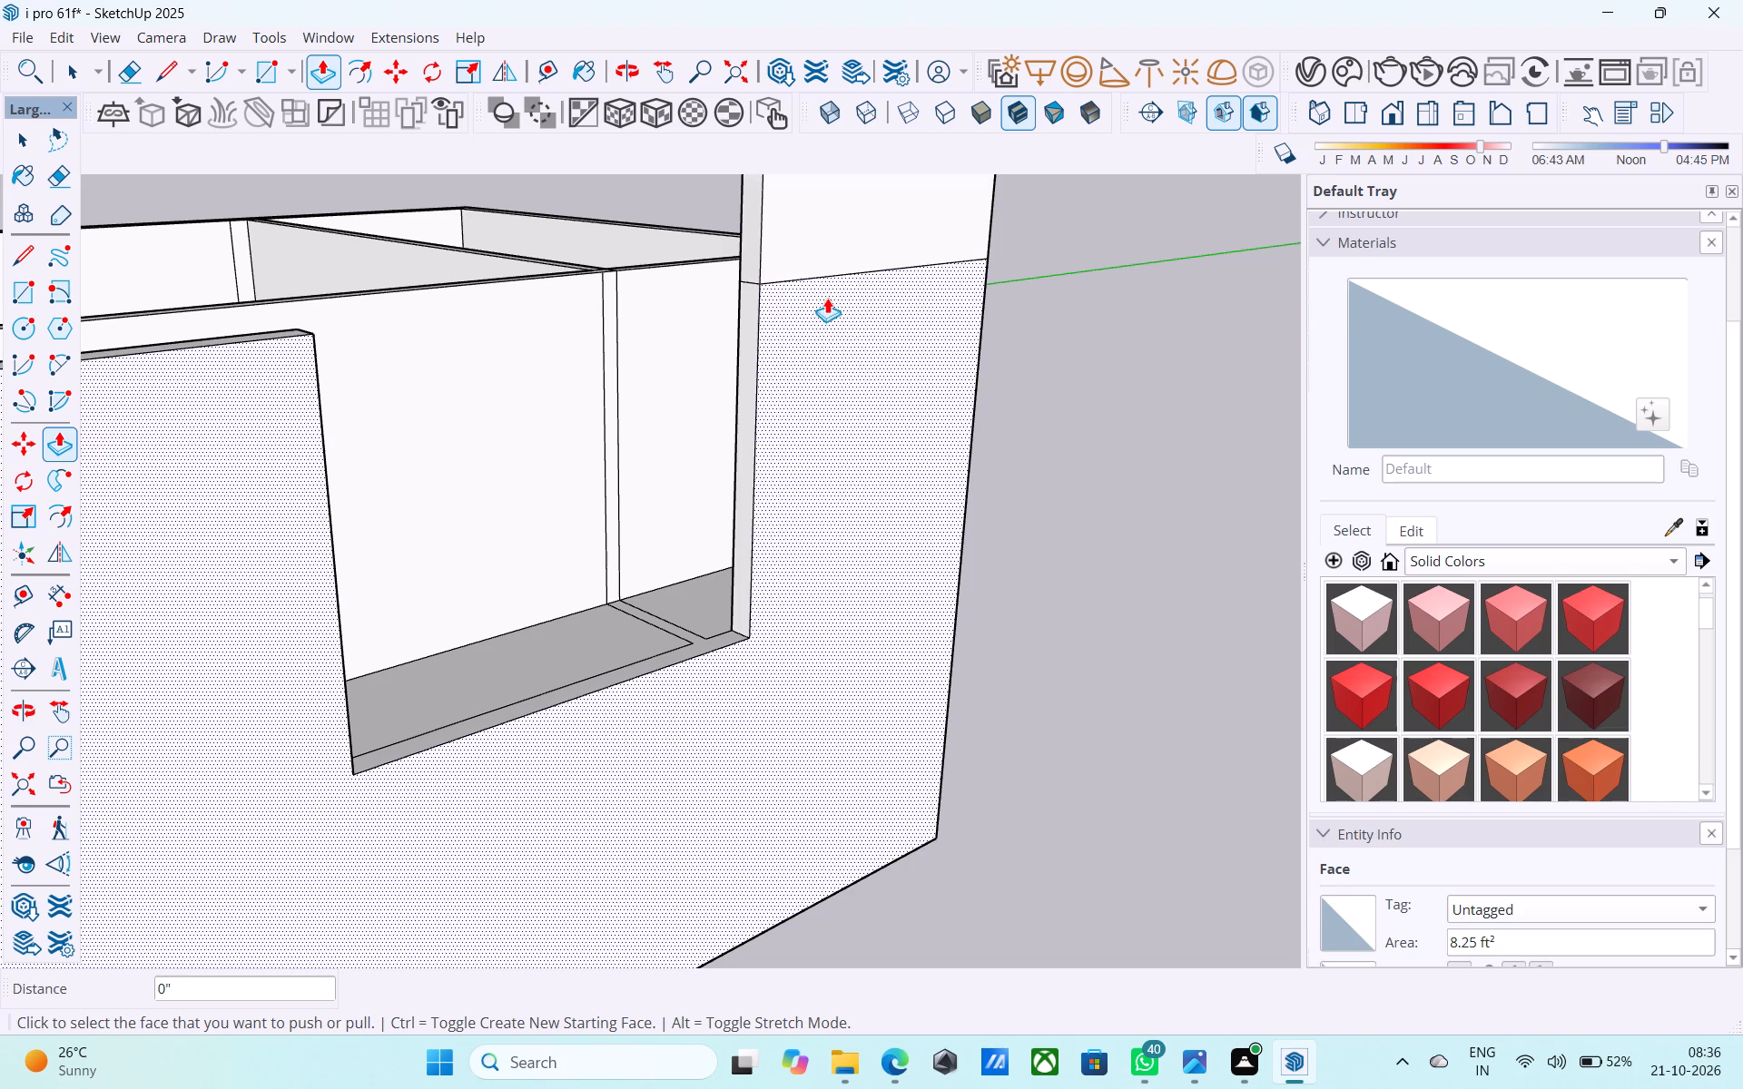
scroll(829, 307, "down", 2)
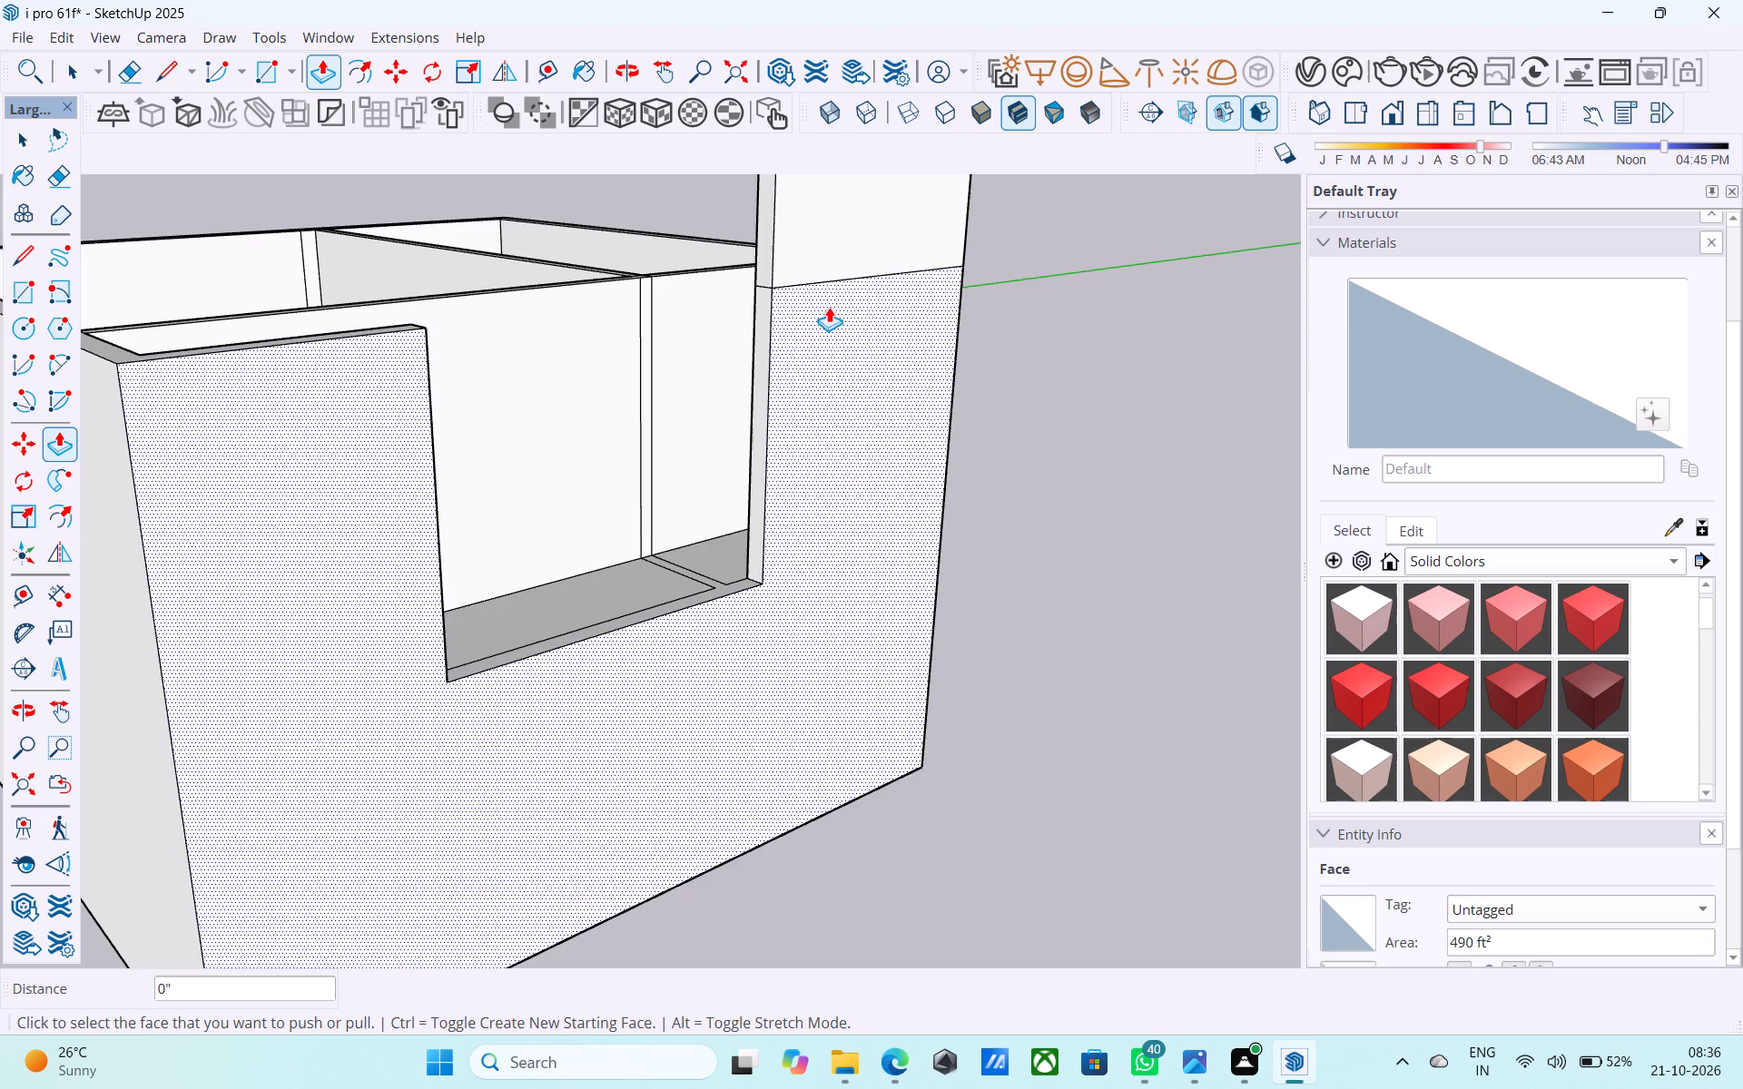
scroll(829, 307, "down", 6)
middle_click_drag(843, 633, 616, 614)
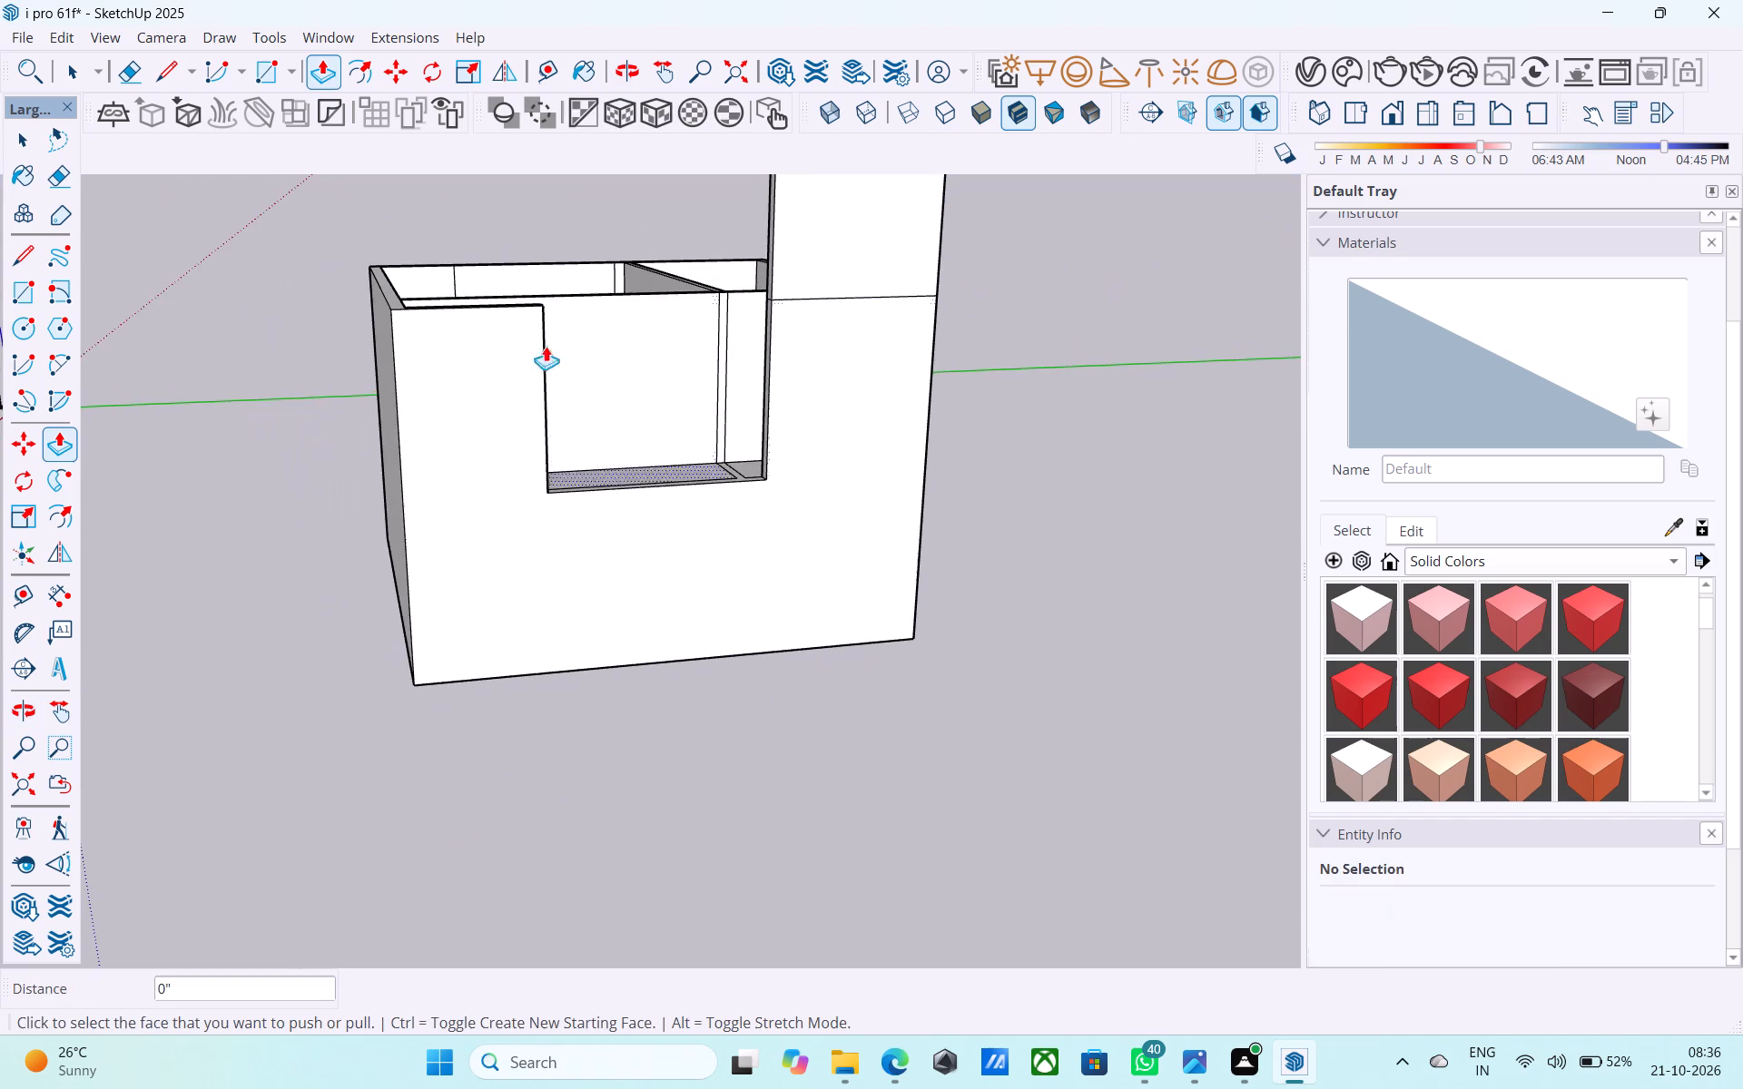
Examine the front wall, its opening and the tall corner wall from several angles and distances.
scroll(575, 172, "up", 4)
scroll(697, 626, "down", 2)
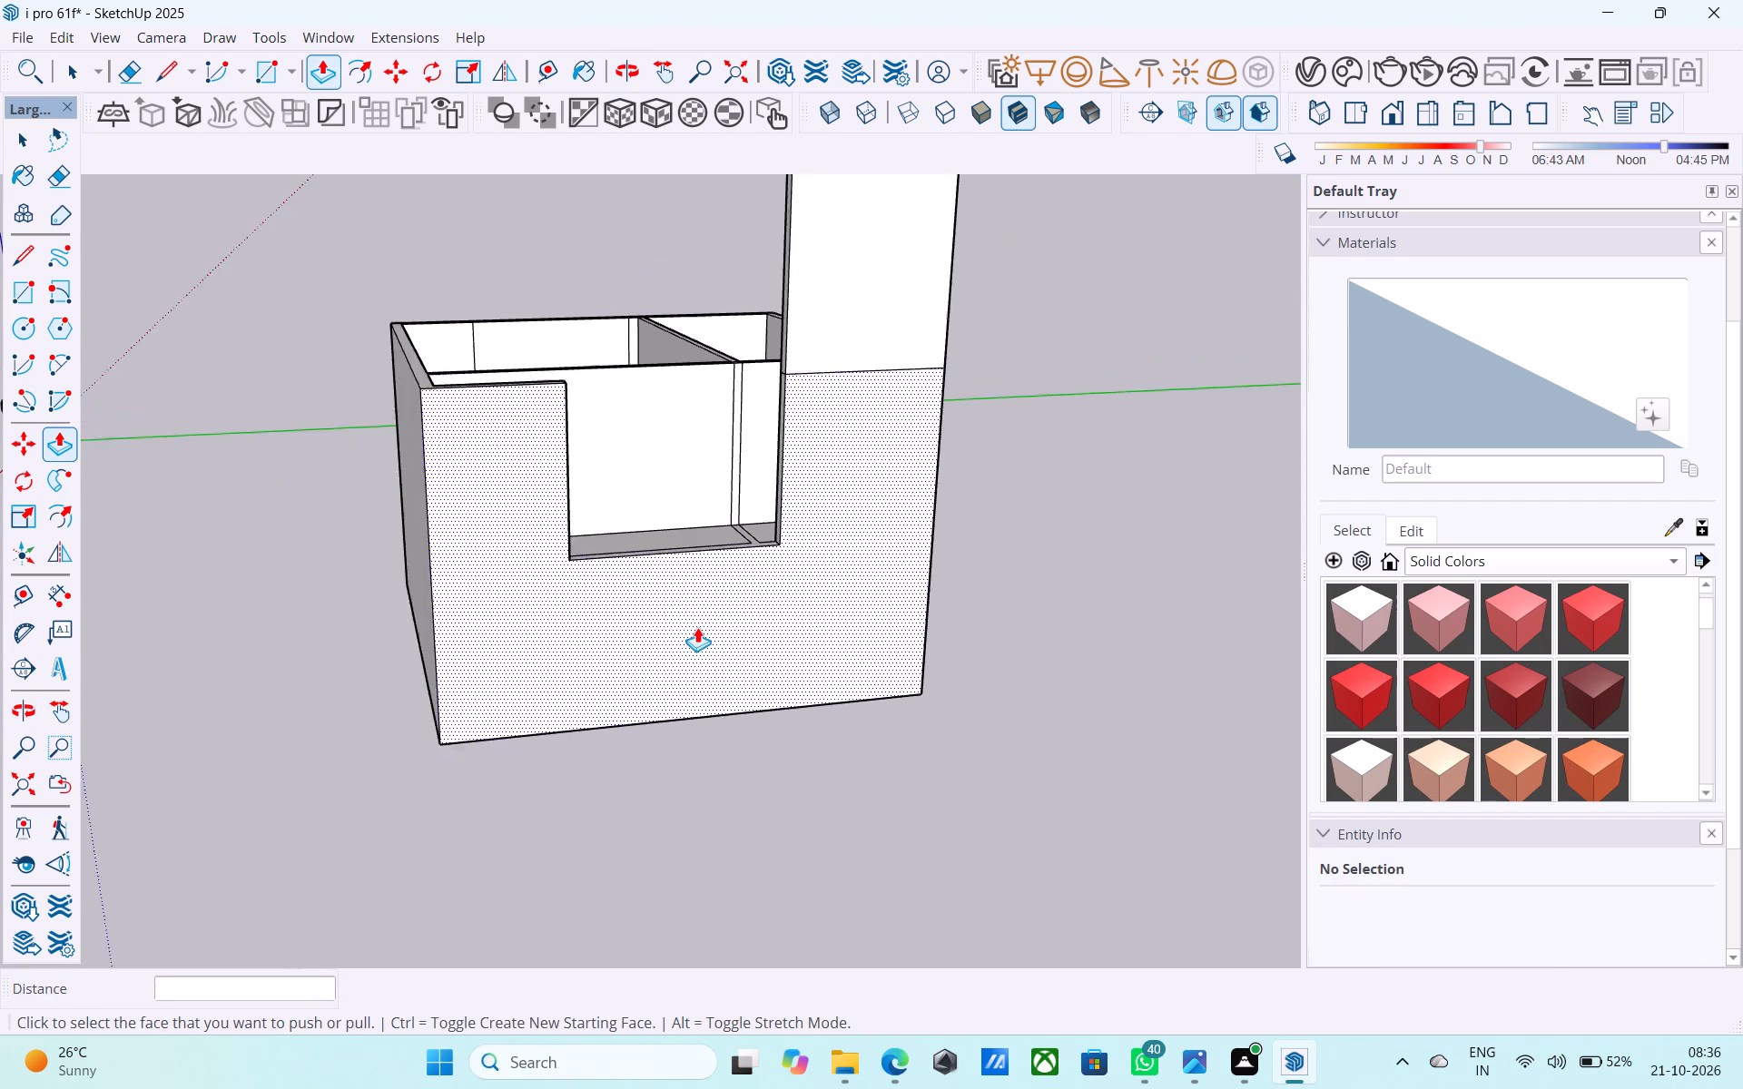
scroll(697, 627, "down", 2)
middle_click_drag(697, 627, 675, 568)
scroll(675, 563, "down", 1)
scroll(622, 329, "up", 4)
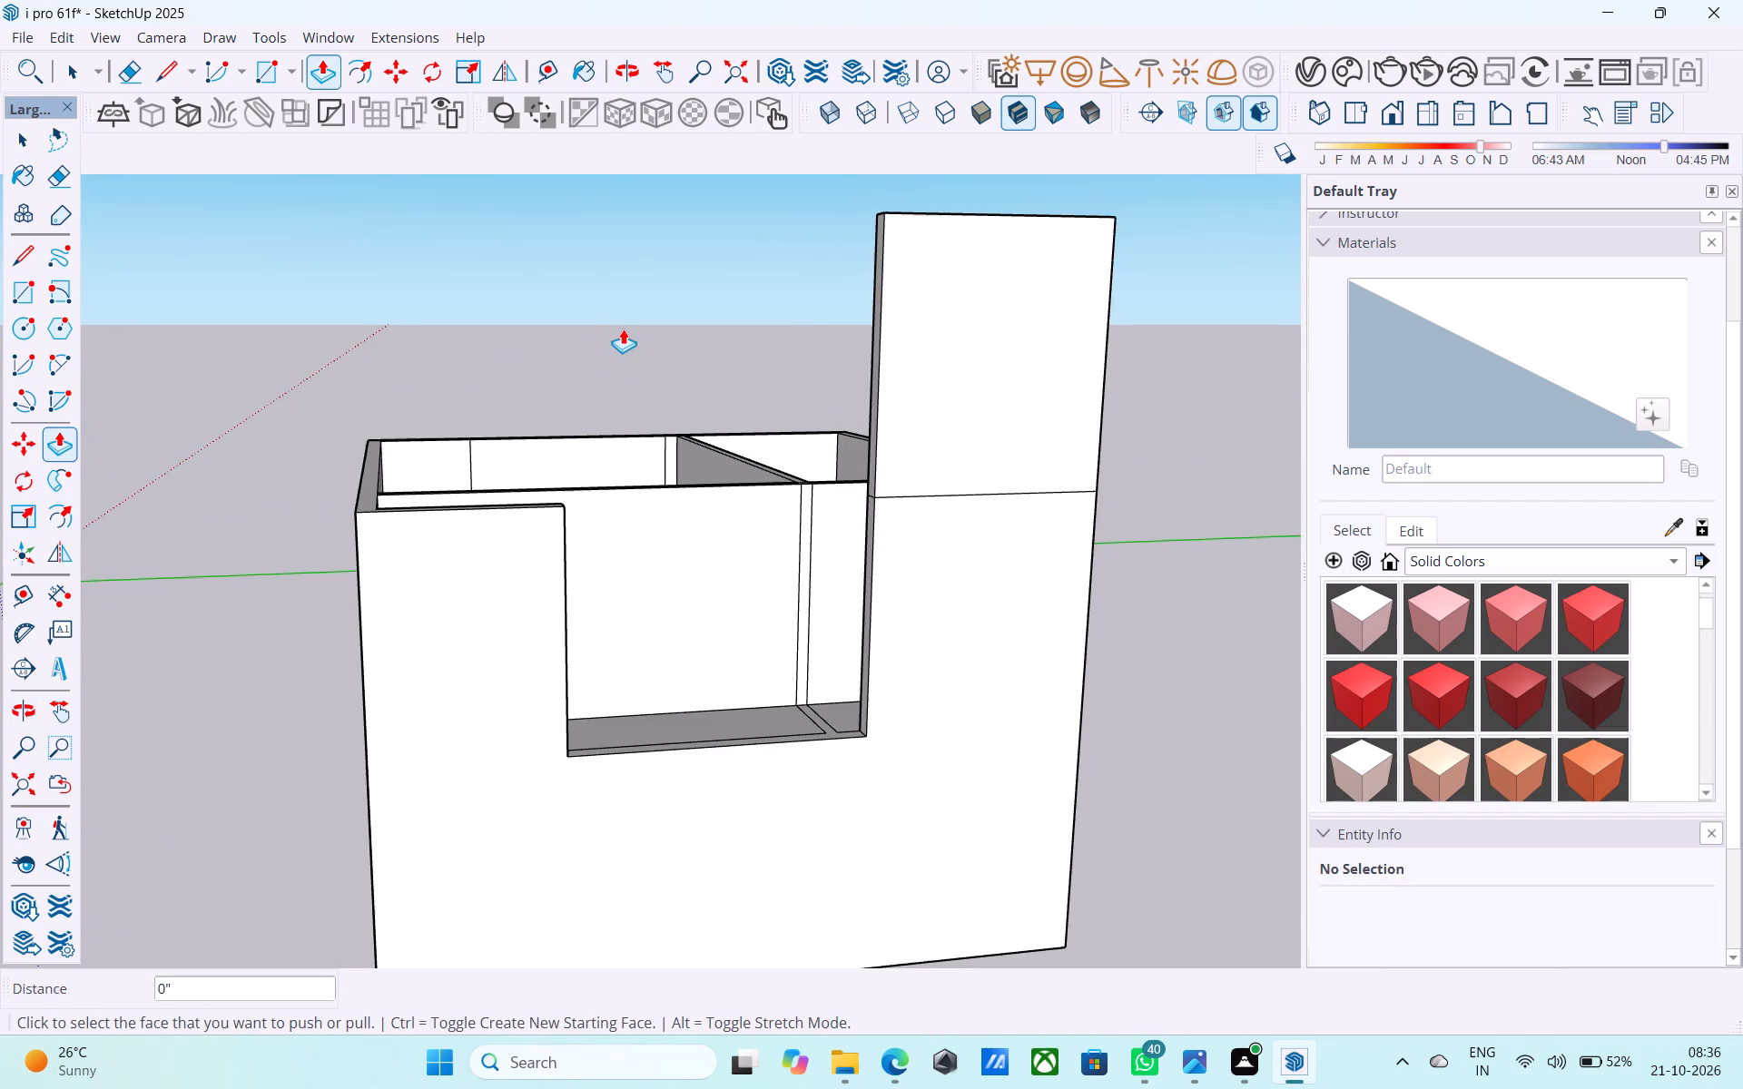
scroll(622, 329, "down", 1)
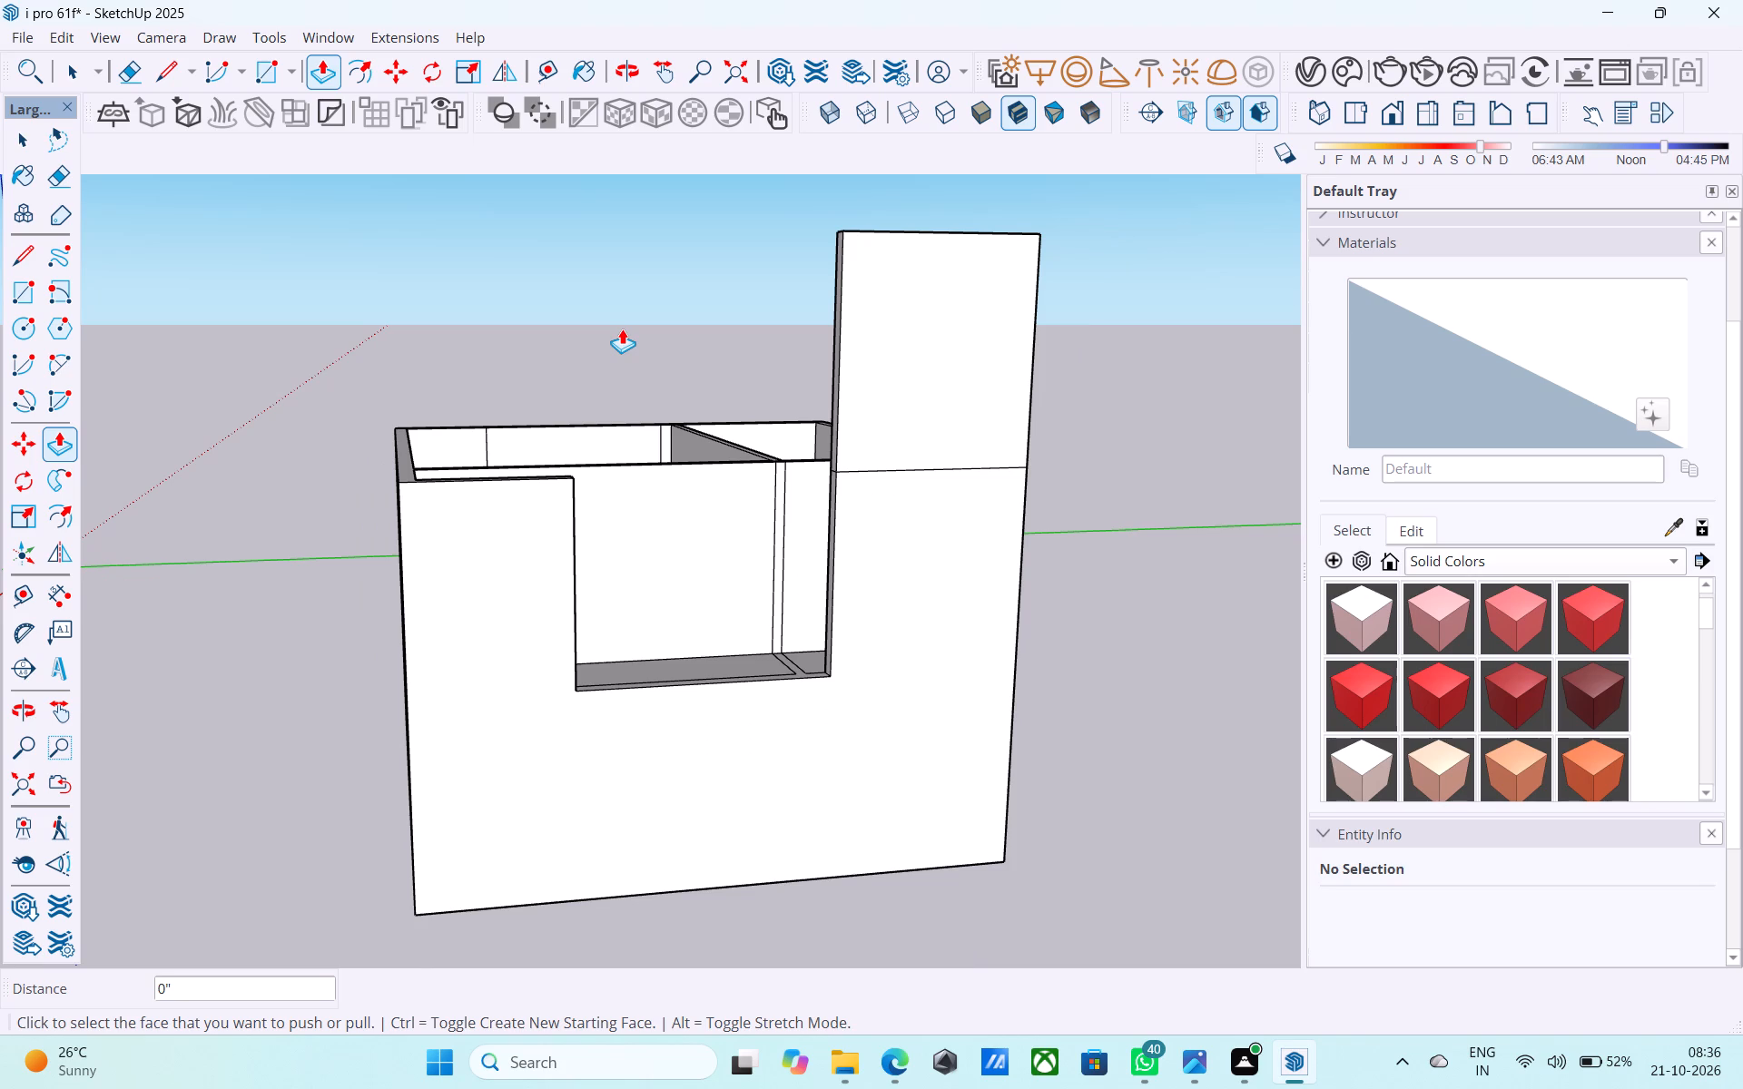
scroll(622, 329, "down", 2)
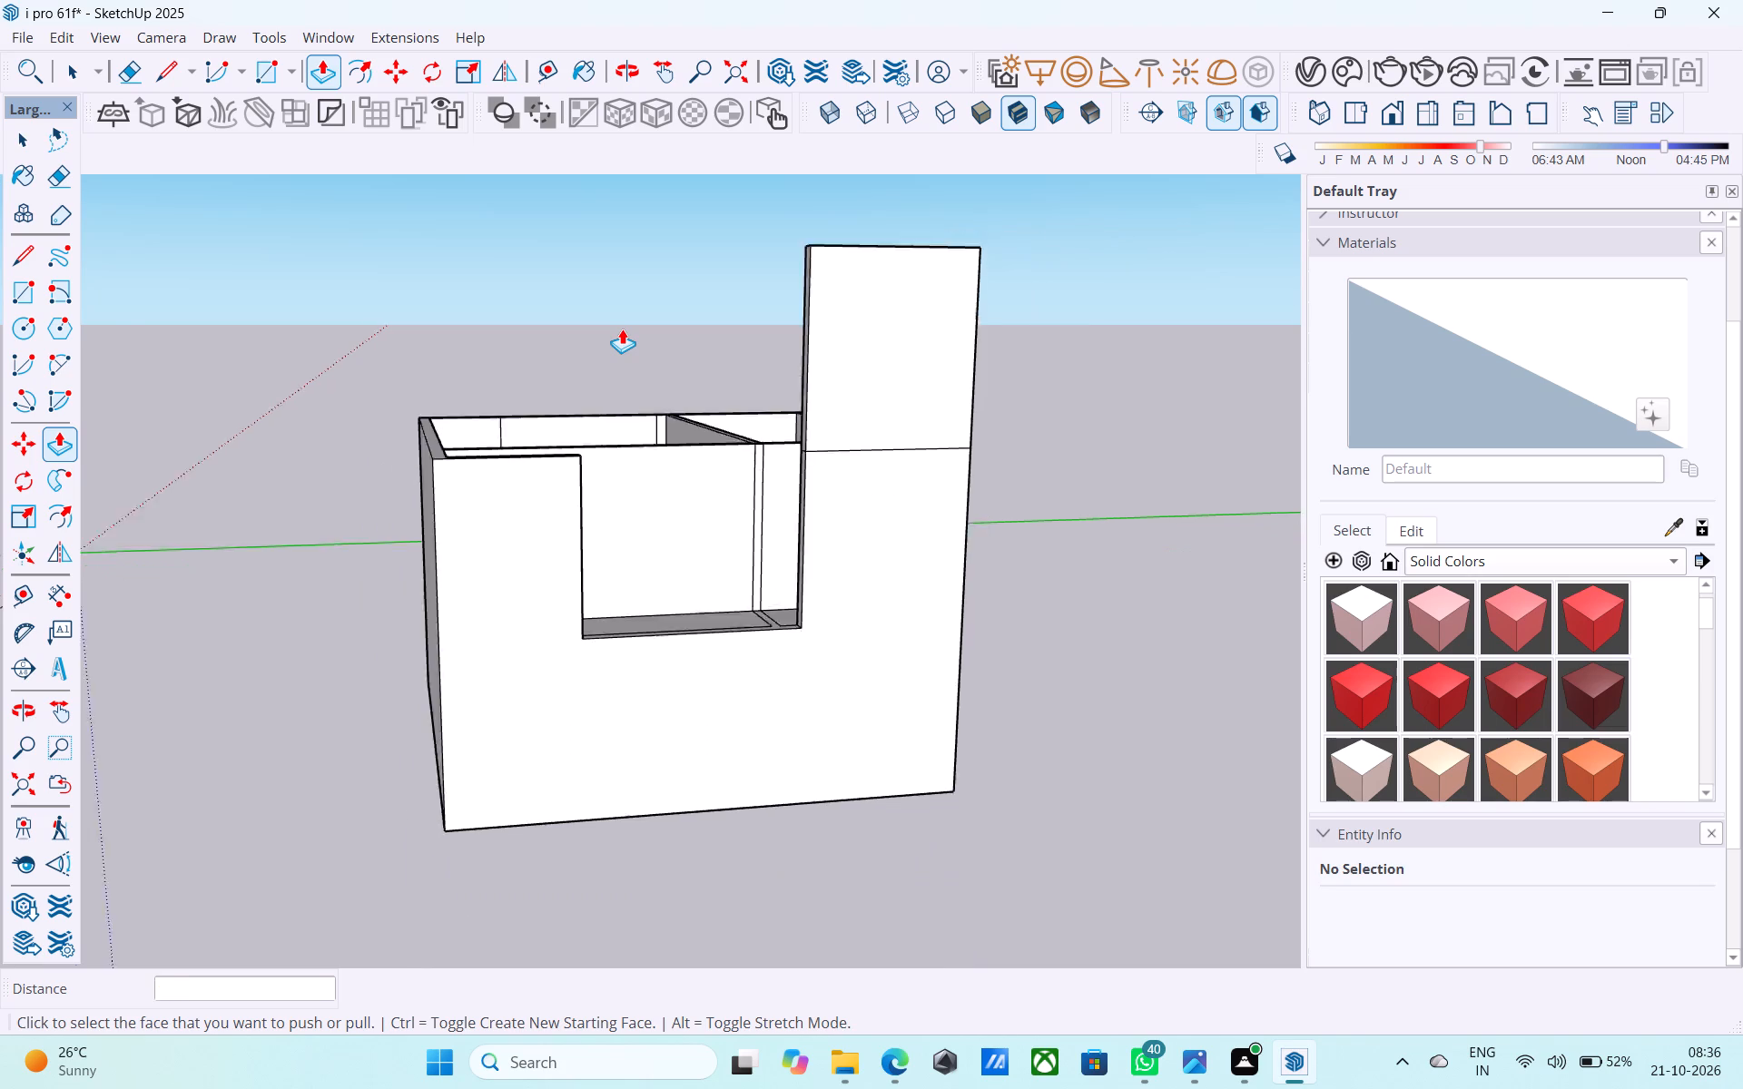
scroll(622, 329, "down", 1)
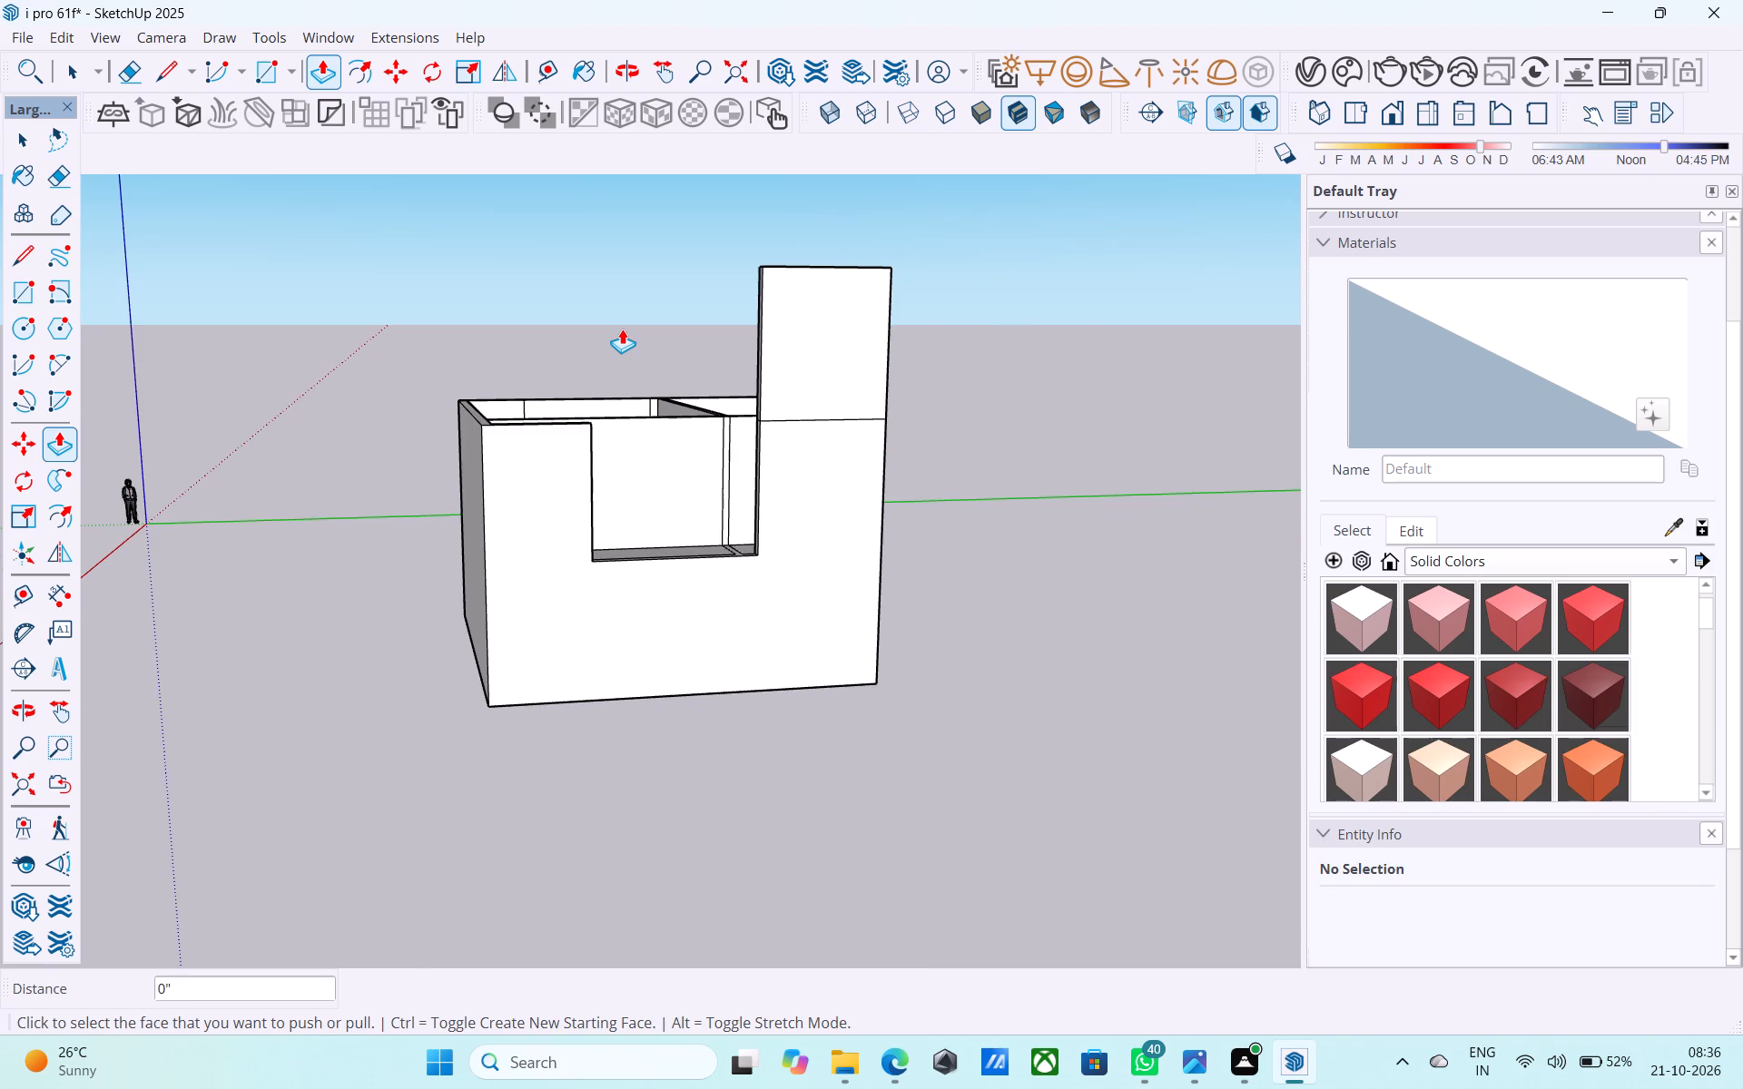
middle_click_drag(674, 418, 633, 365)
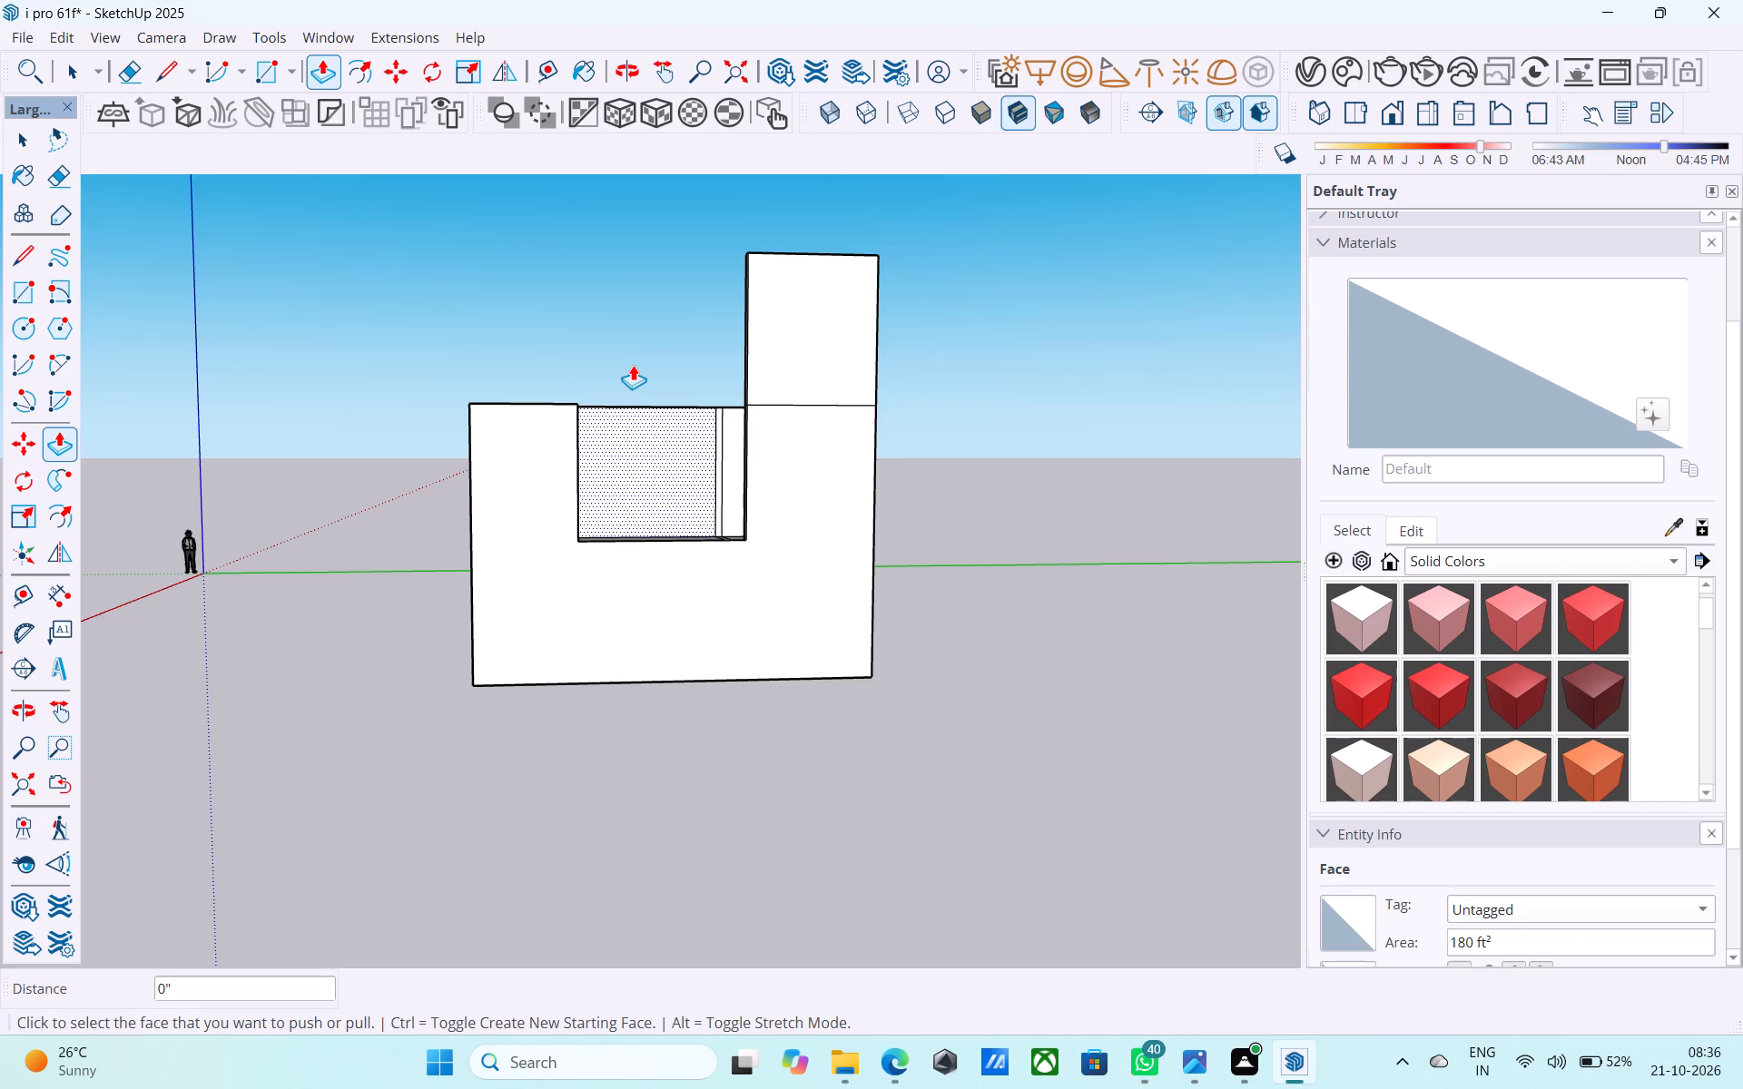
middle_click_drag(633, 365, 647, 386)
Draw a 9' 9" horizontal line on the front wall from the opening's bottom corner beneath the tall wall to the building's outer edge.
scroll(704, 481, "up", 5)
middle_click_drag(656, 513, 456, 505)
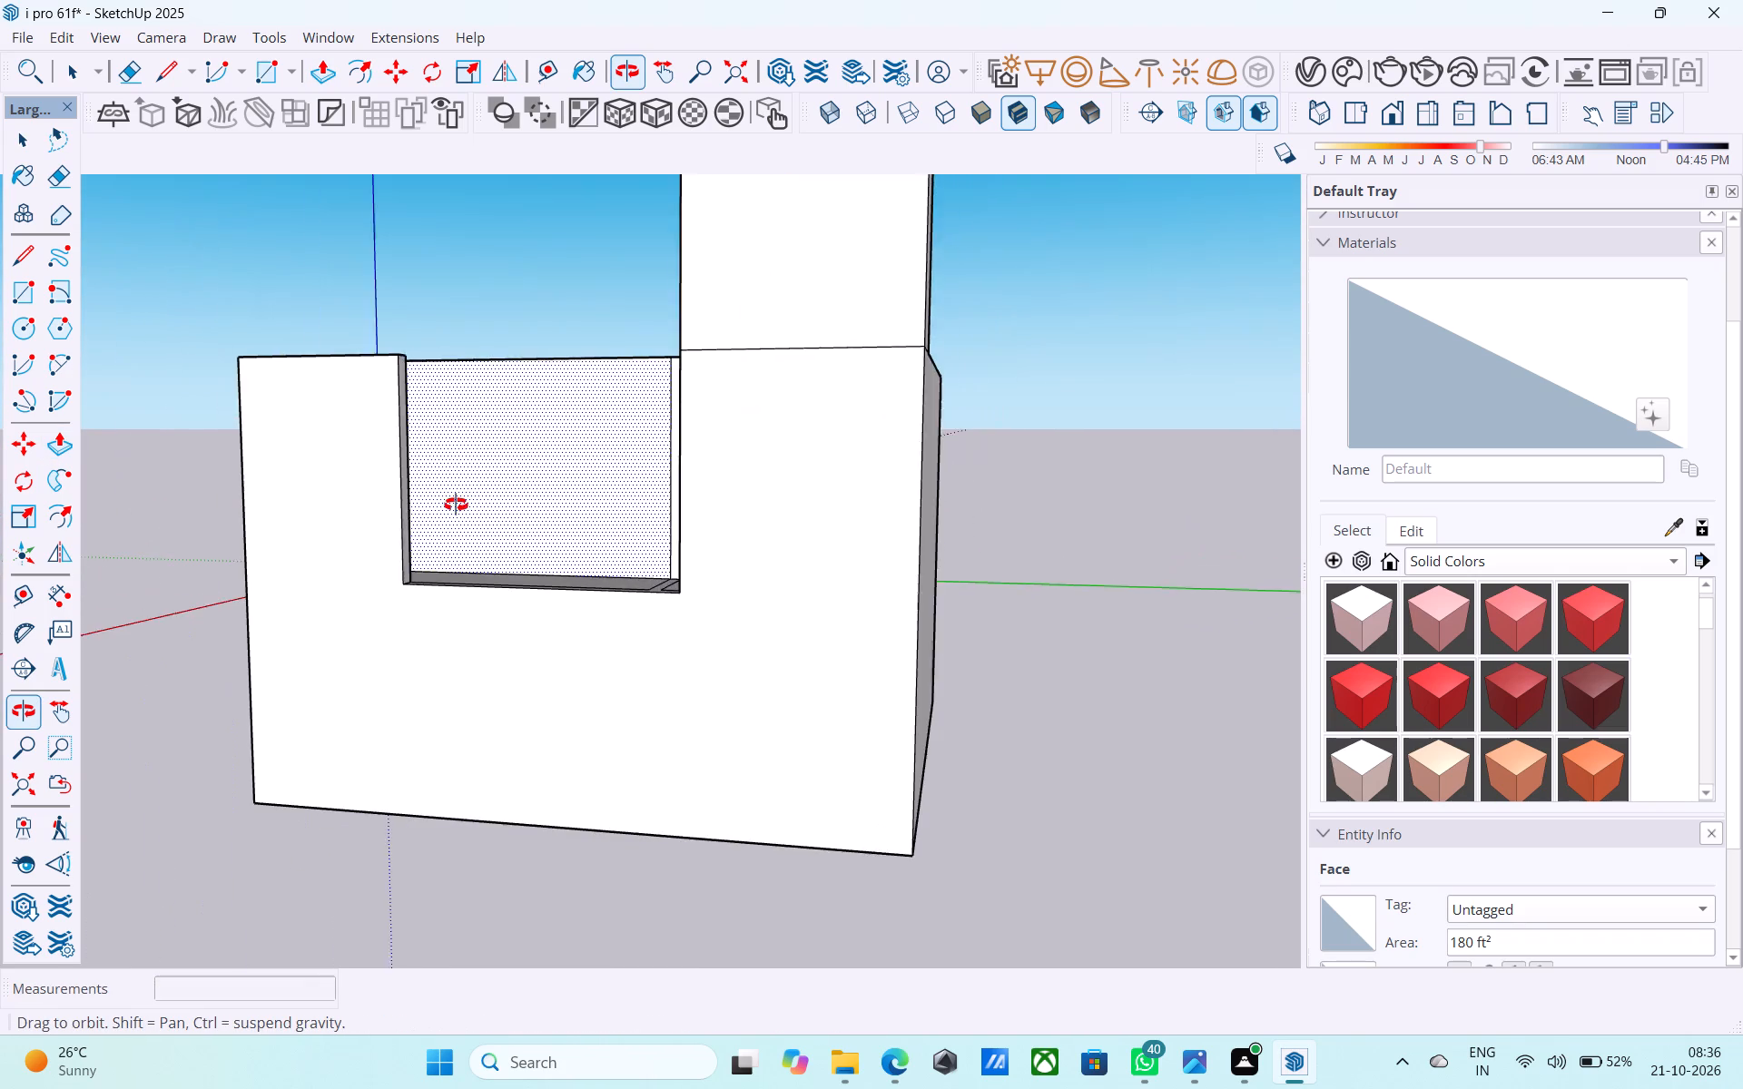
middle_click_drag(456, 505, 426, 583)
scroll(414, 583, "up", 1)
key("space")
key("l")
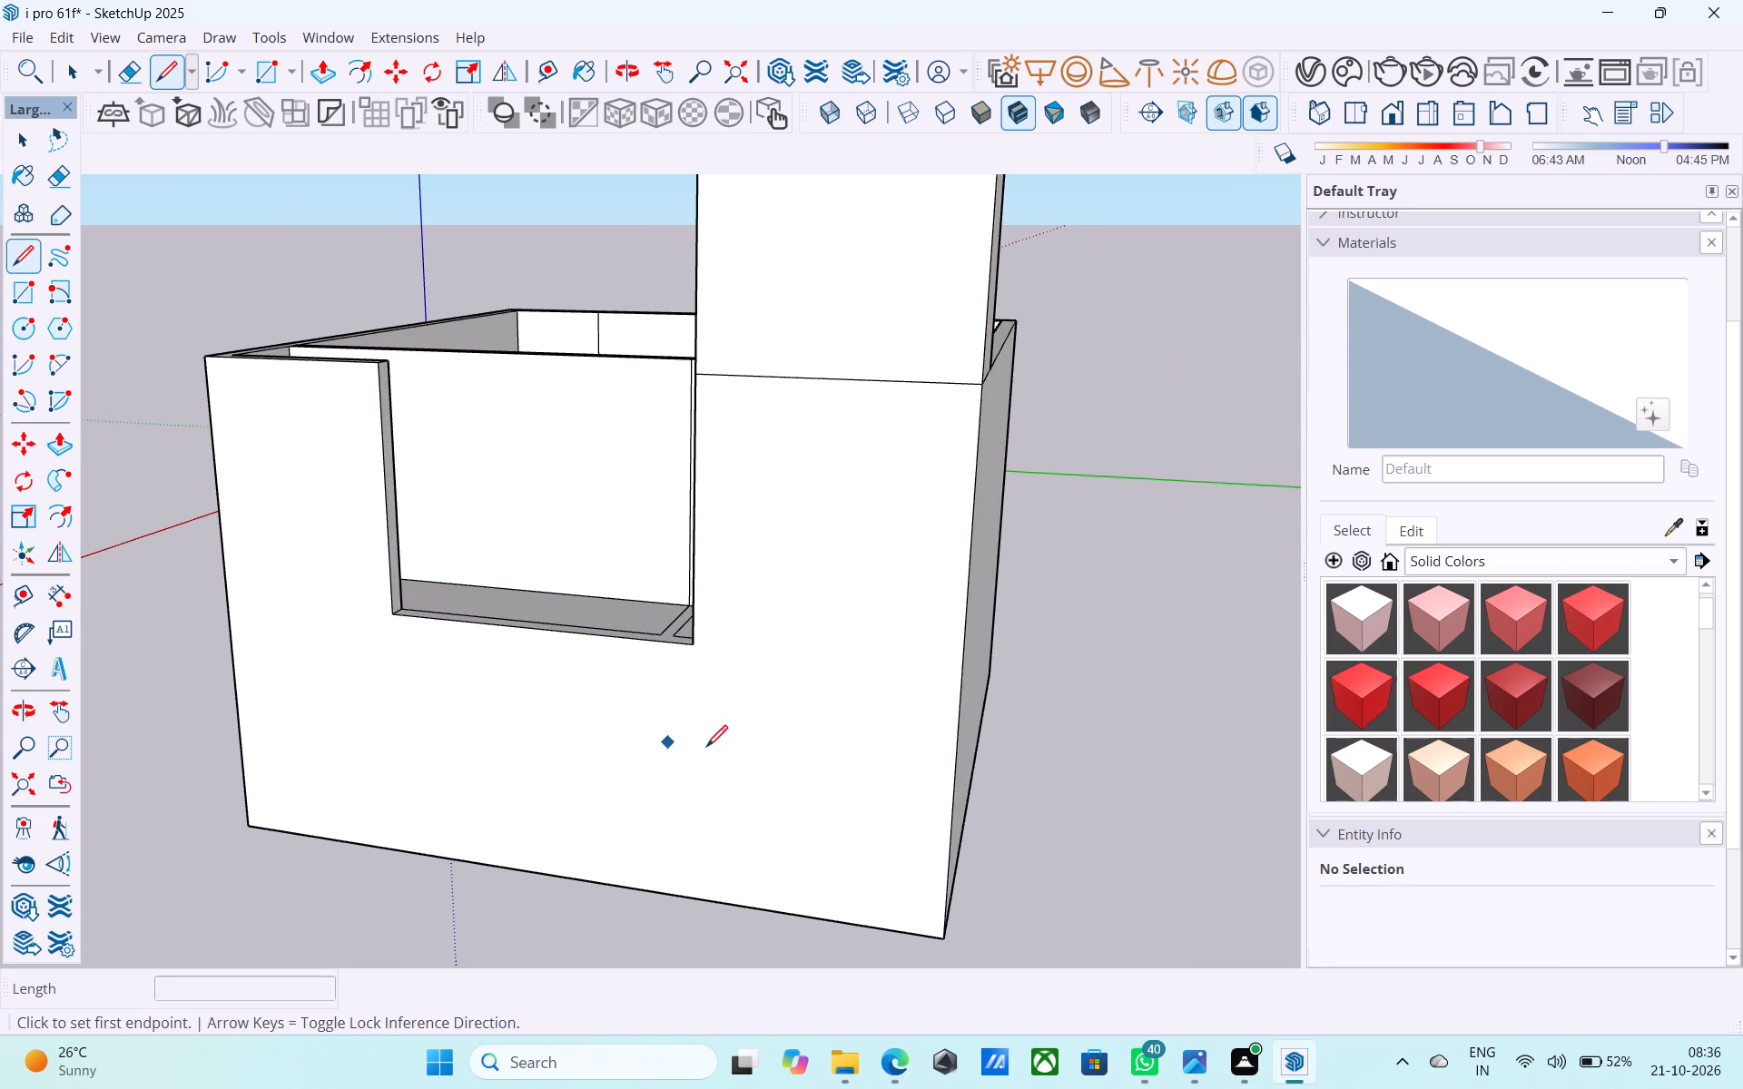
scroll(722, 687, "up", 3)
left_click(685, 636)
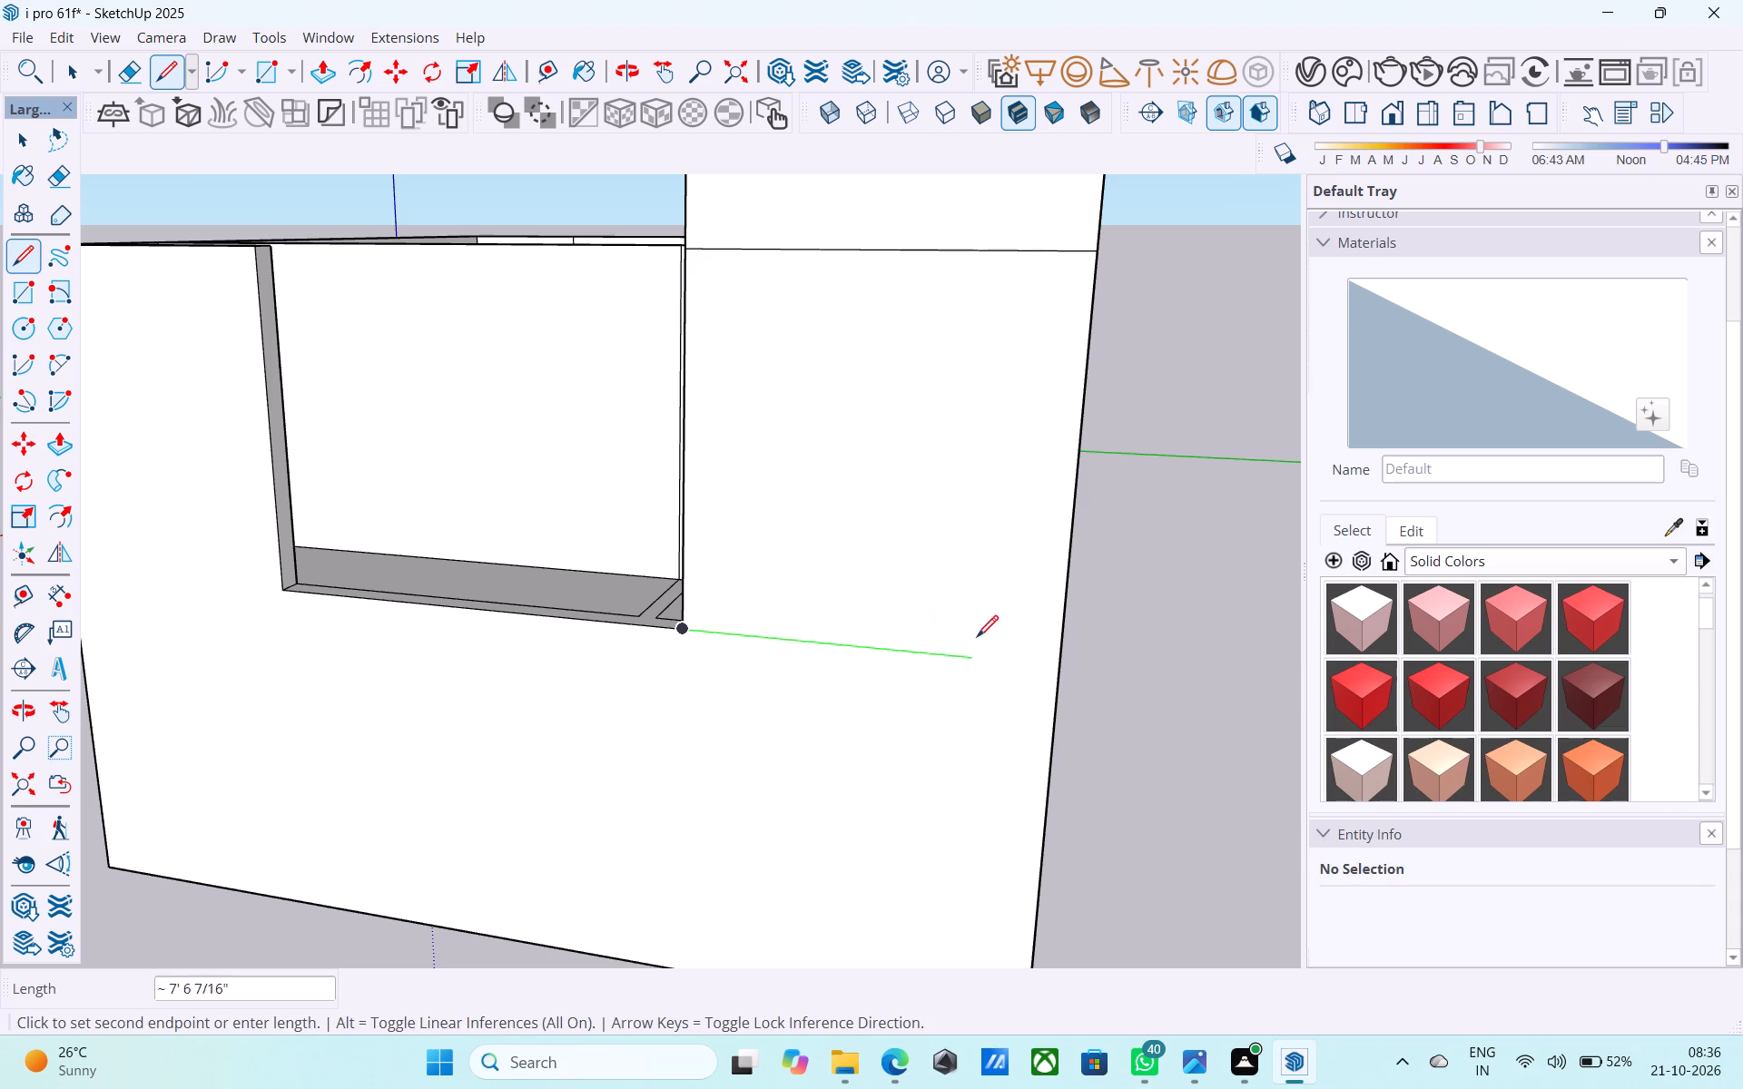
left_click(1058, 670)
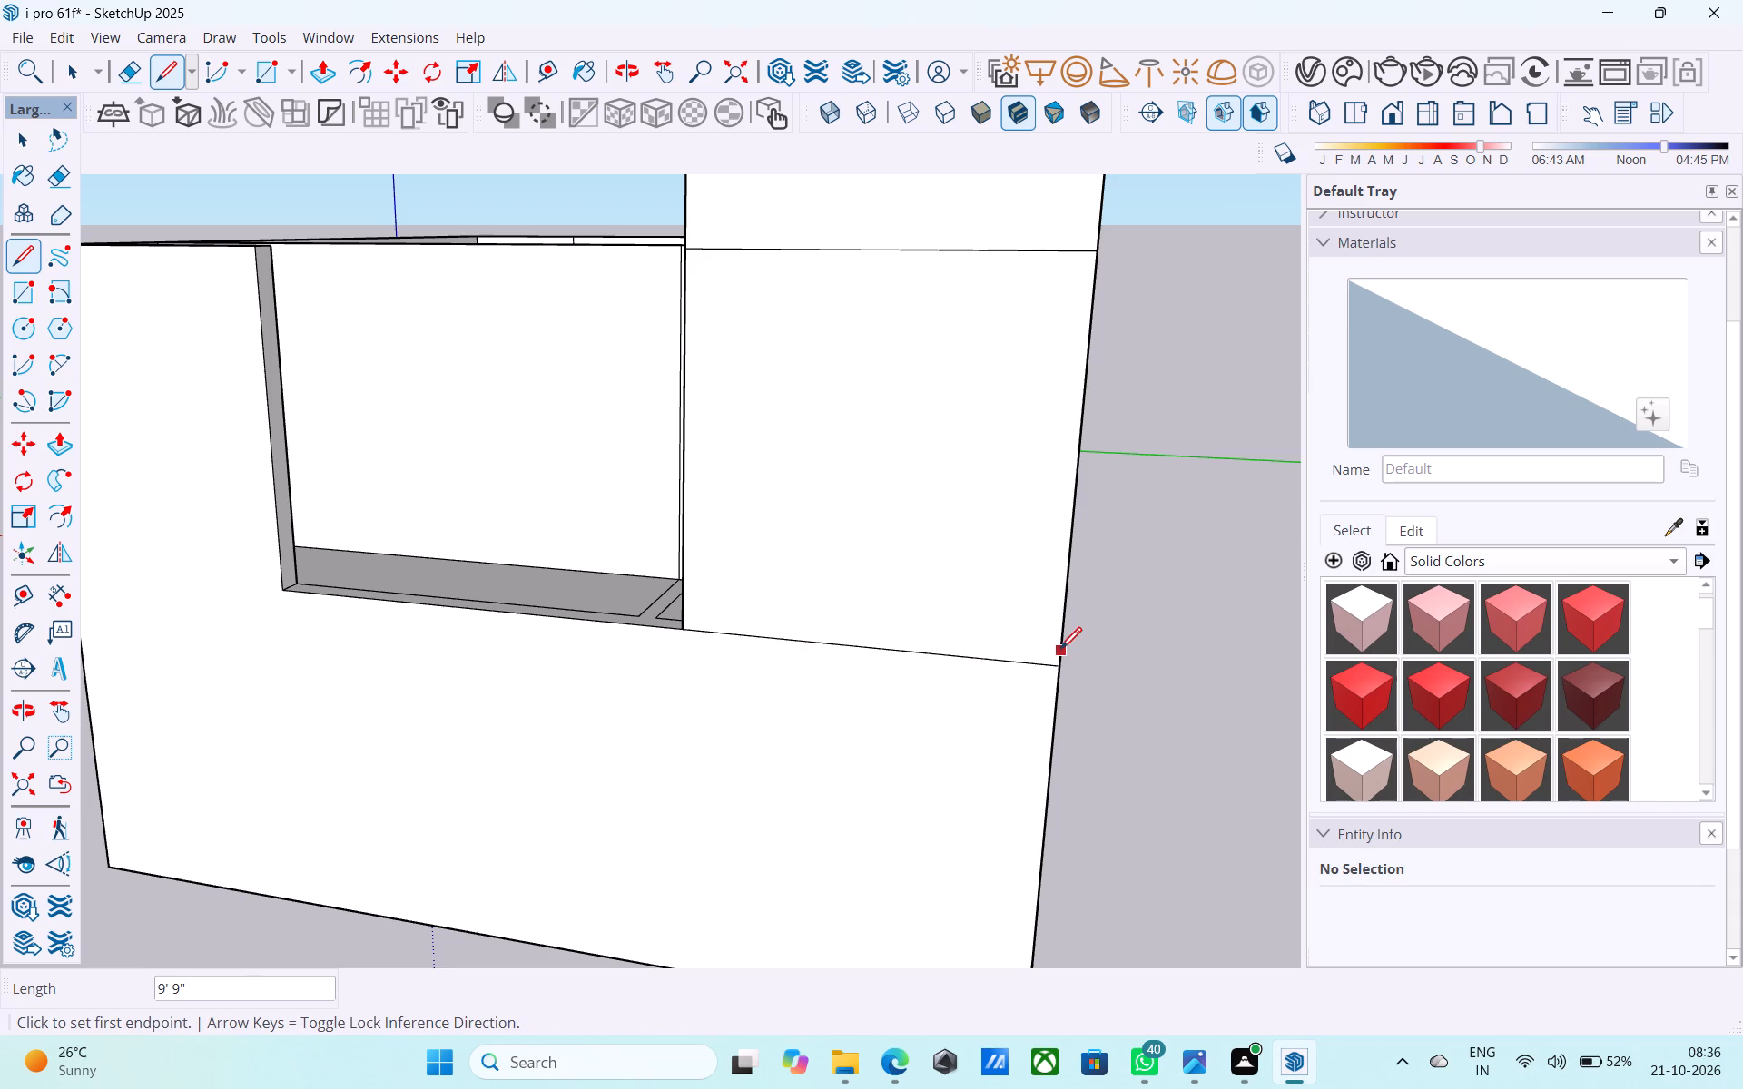
Draw a 7' 9" horizontal line from the opening's other bottom corner to the opposite outer edge of the front wall.
scroll(1060, 650, "up", 1)
scroll(1060, 650, "down", 5)
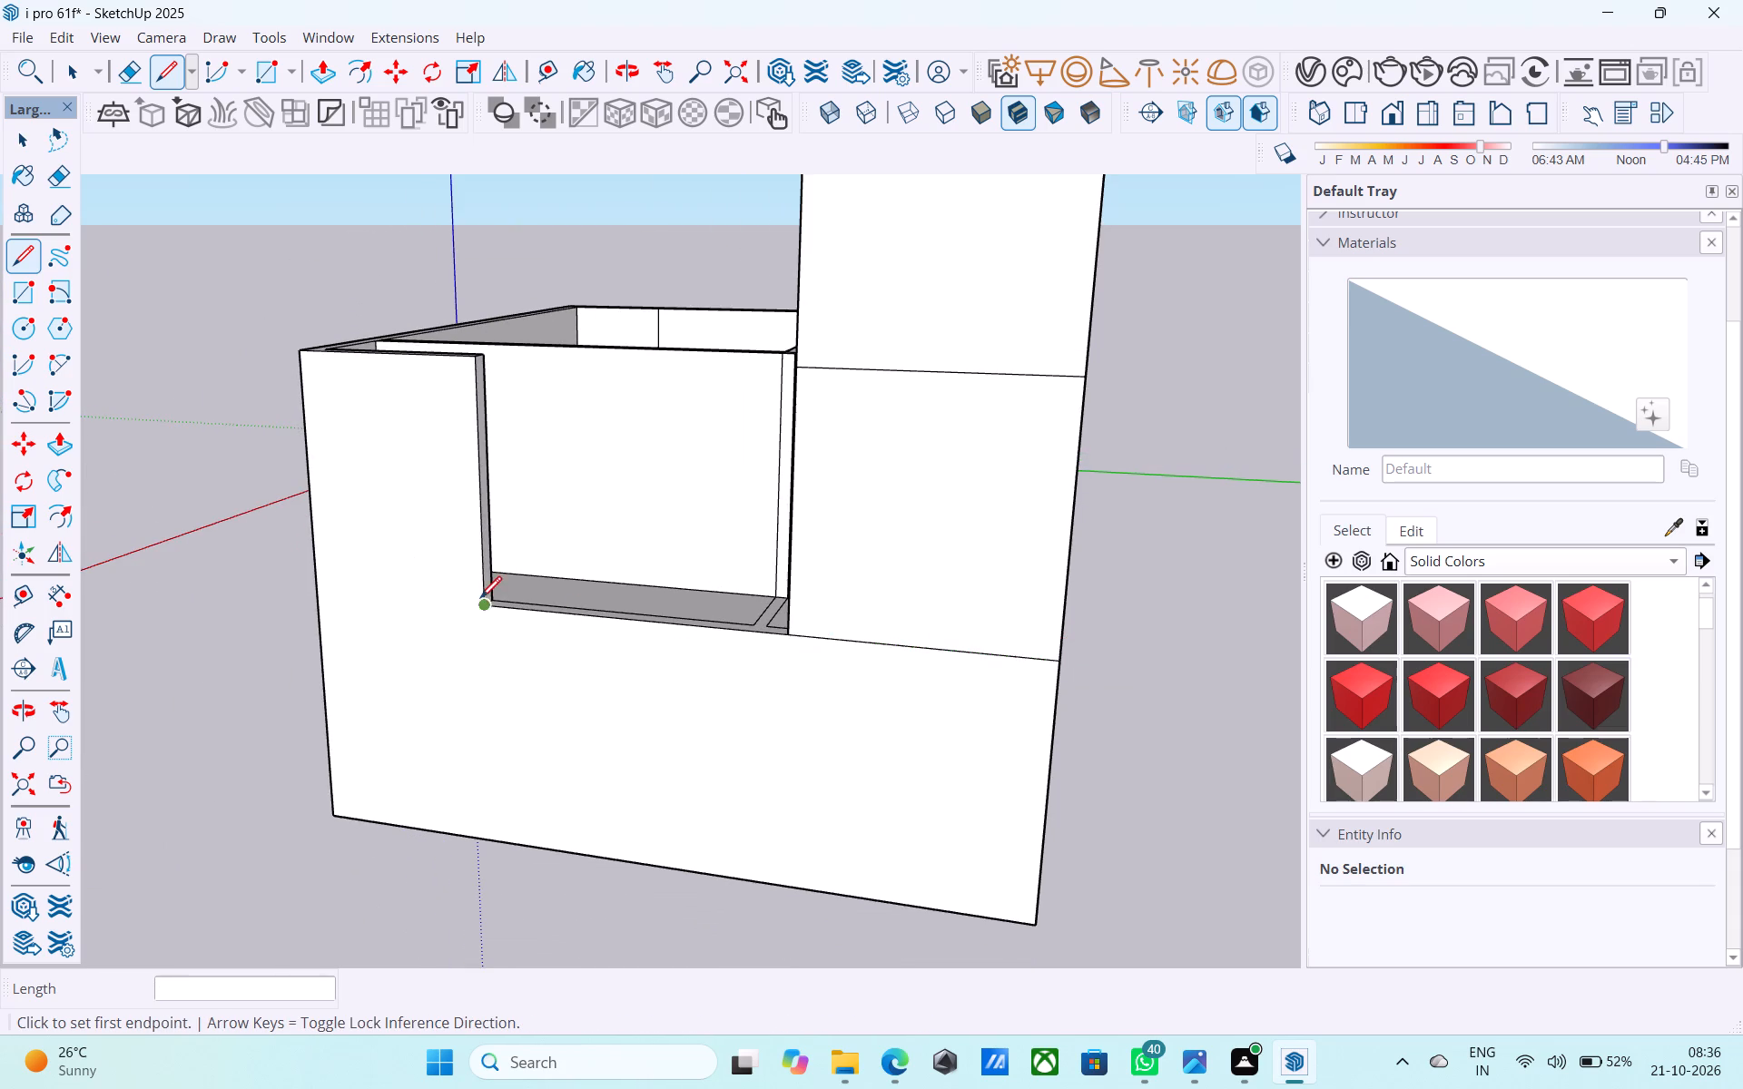
middle_click_drag(480, 600, 812, 623)
scroll(717, 630, "up", 6)
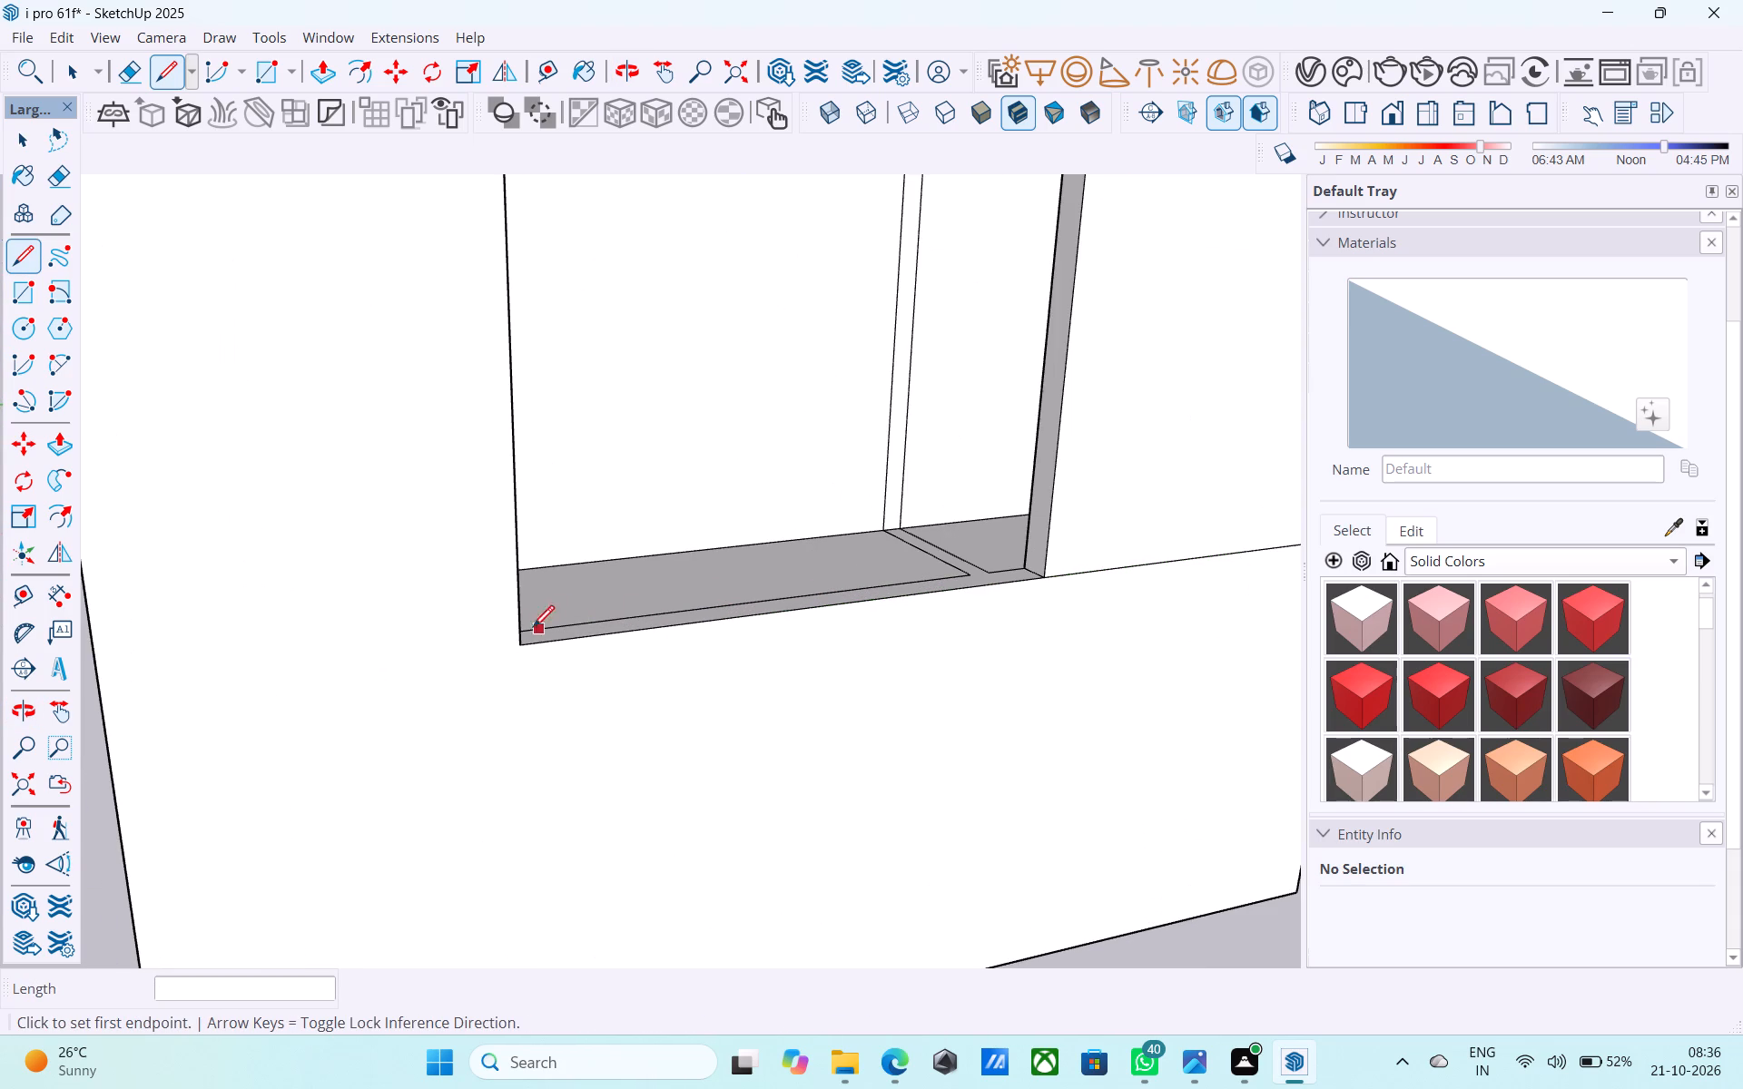
left_click(515, 646)
left_click(101, 708)
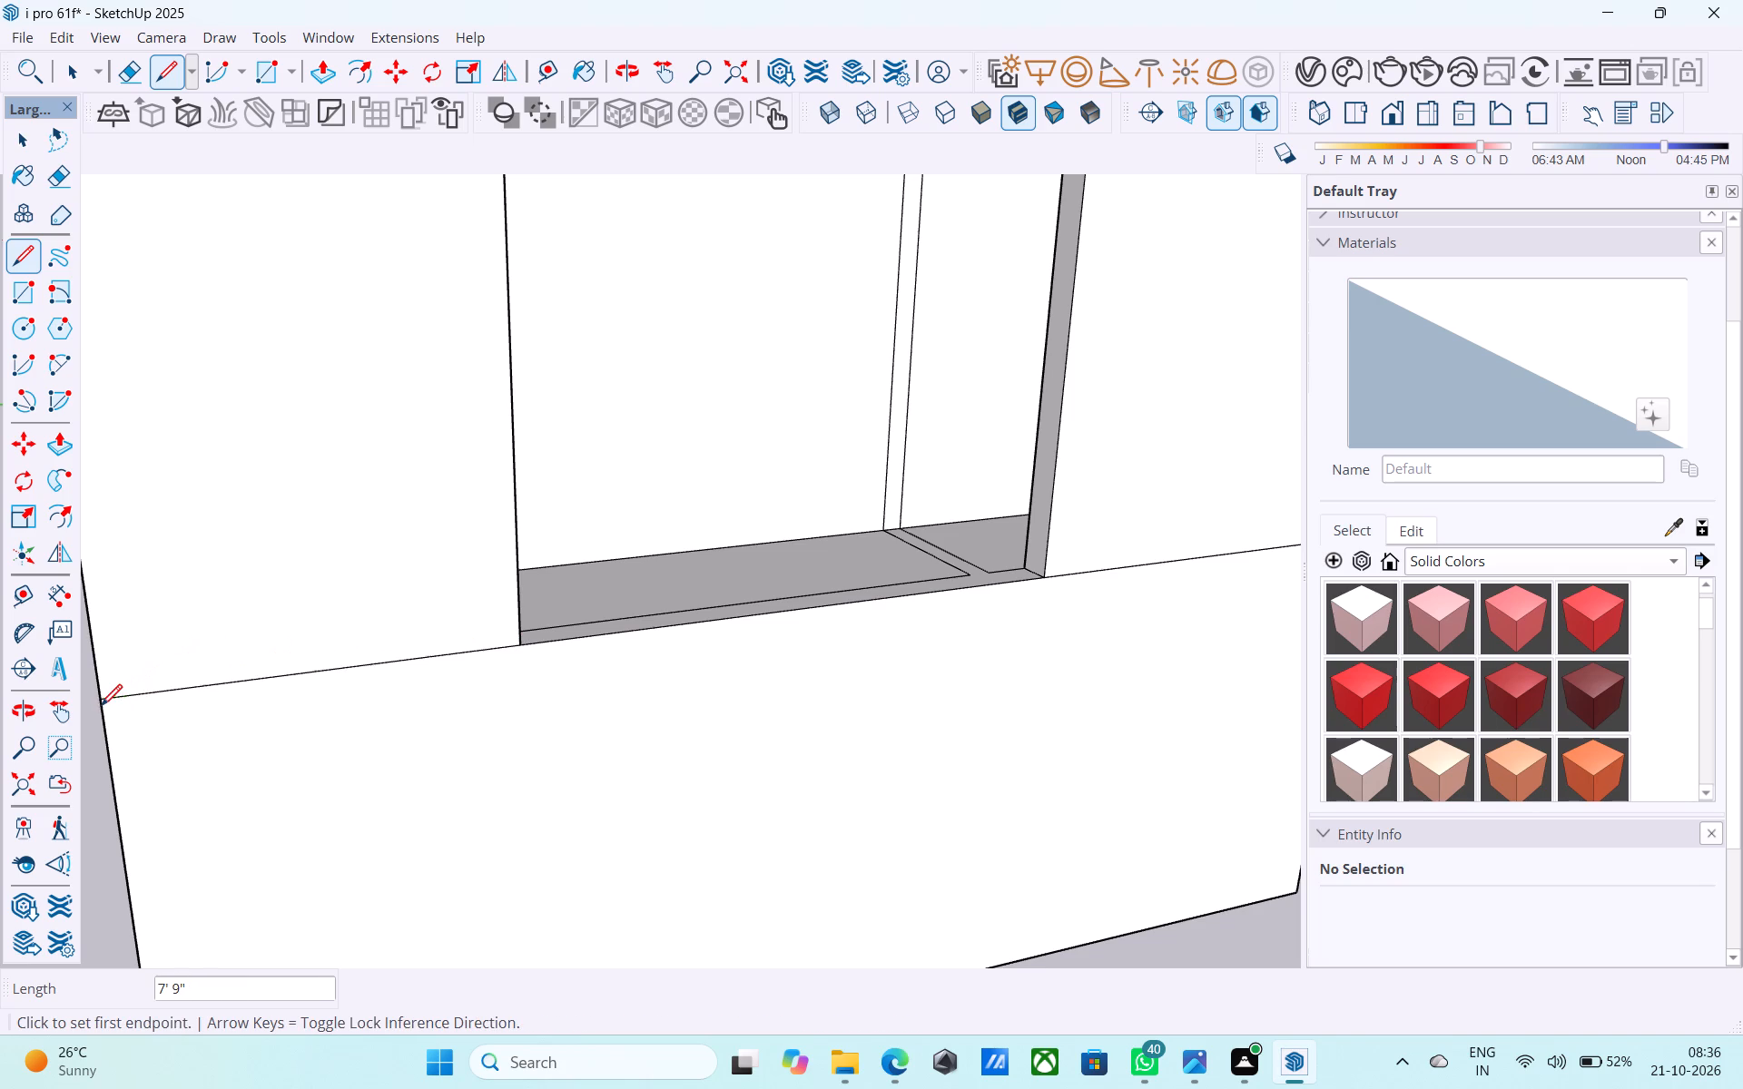
scroll(320, 650, "down", 6)
key("space")
Copy the 7' 9" horizontal edge 1' straight down the front wall from its outer corner endpoint.
scroll(478, 643, "down", 4)
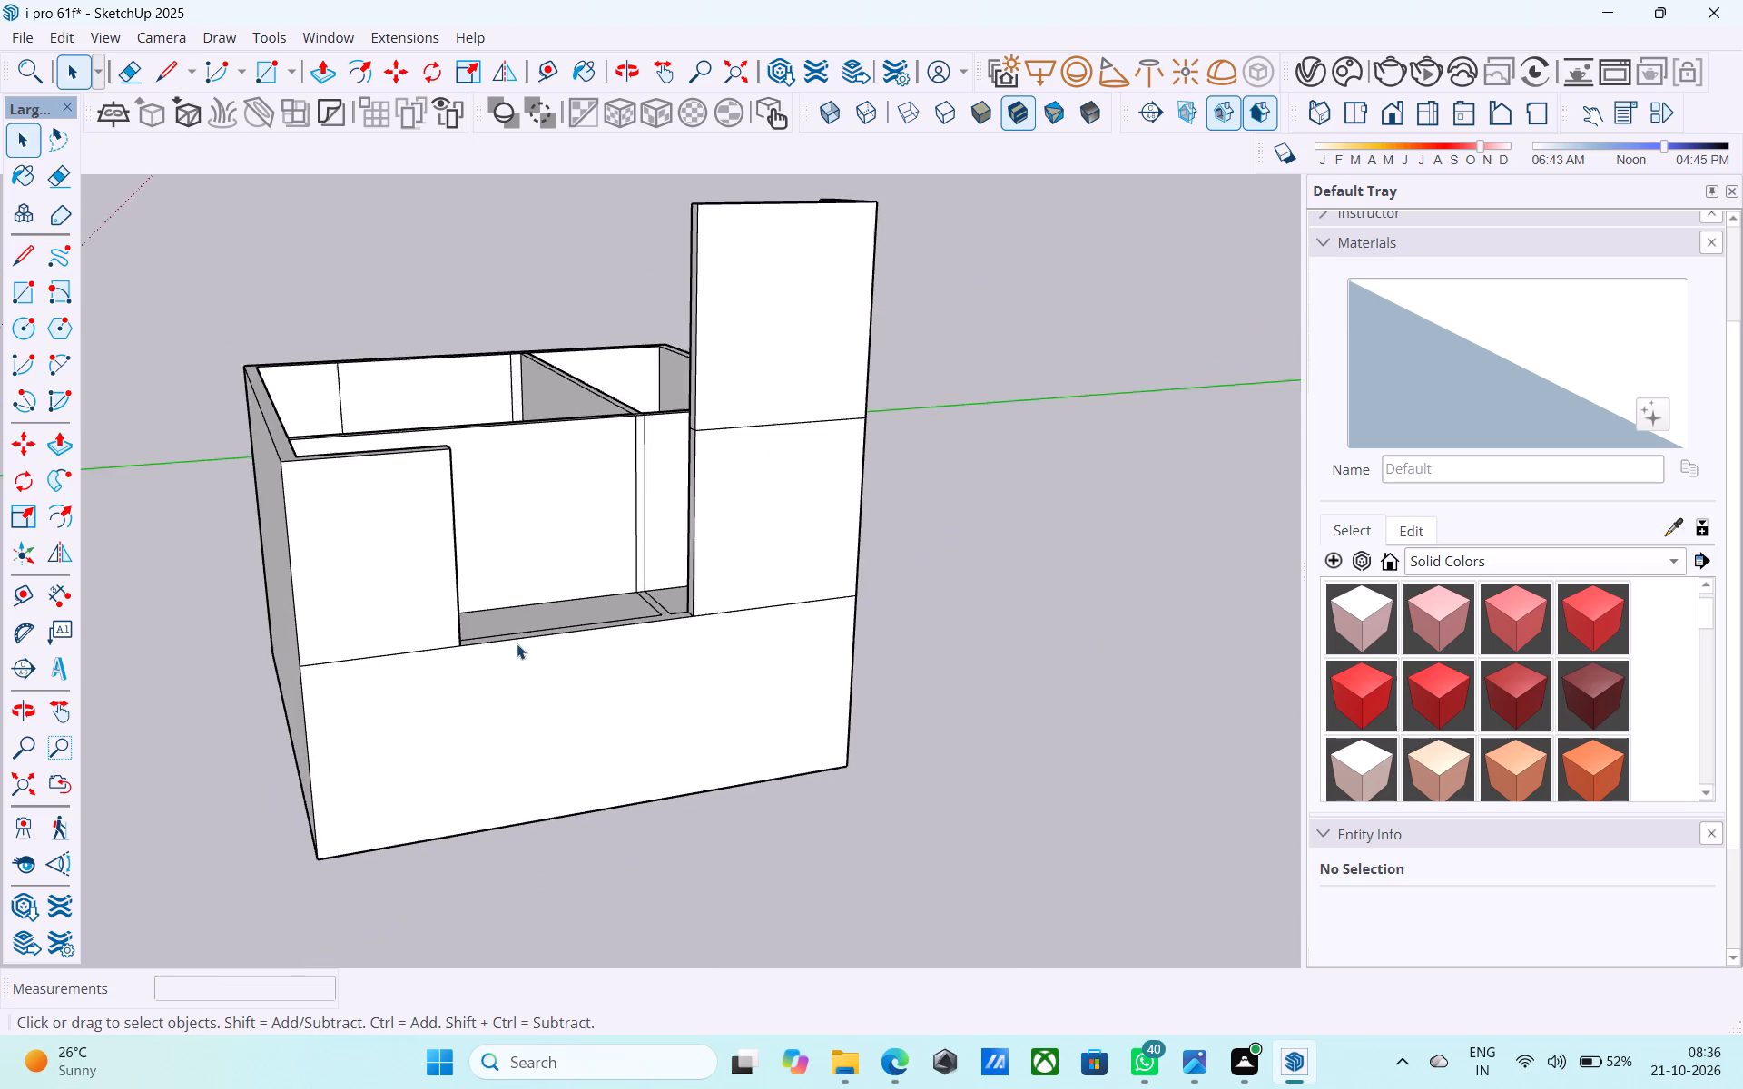
middle_click_drag(517, 643, 633, 498)
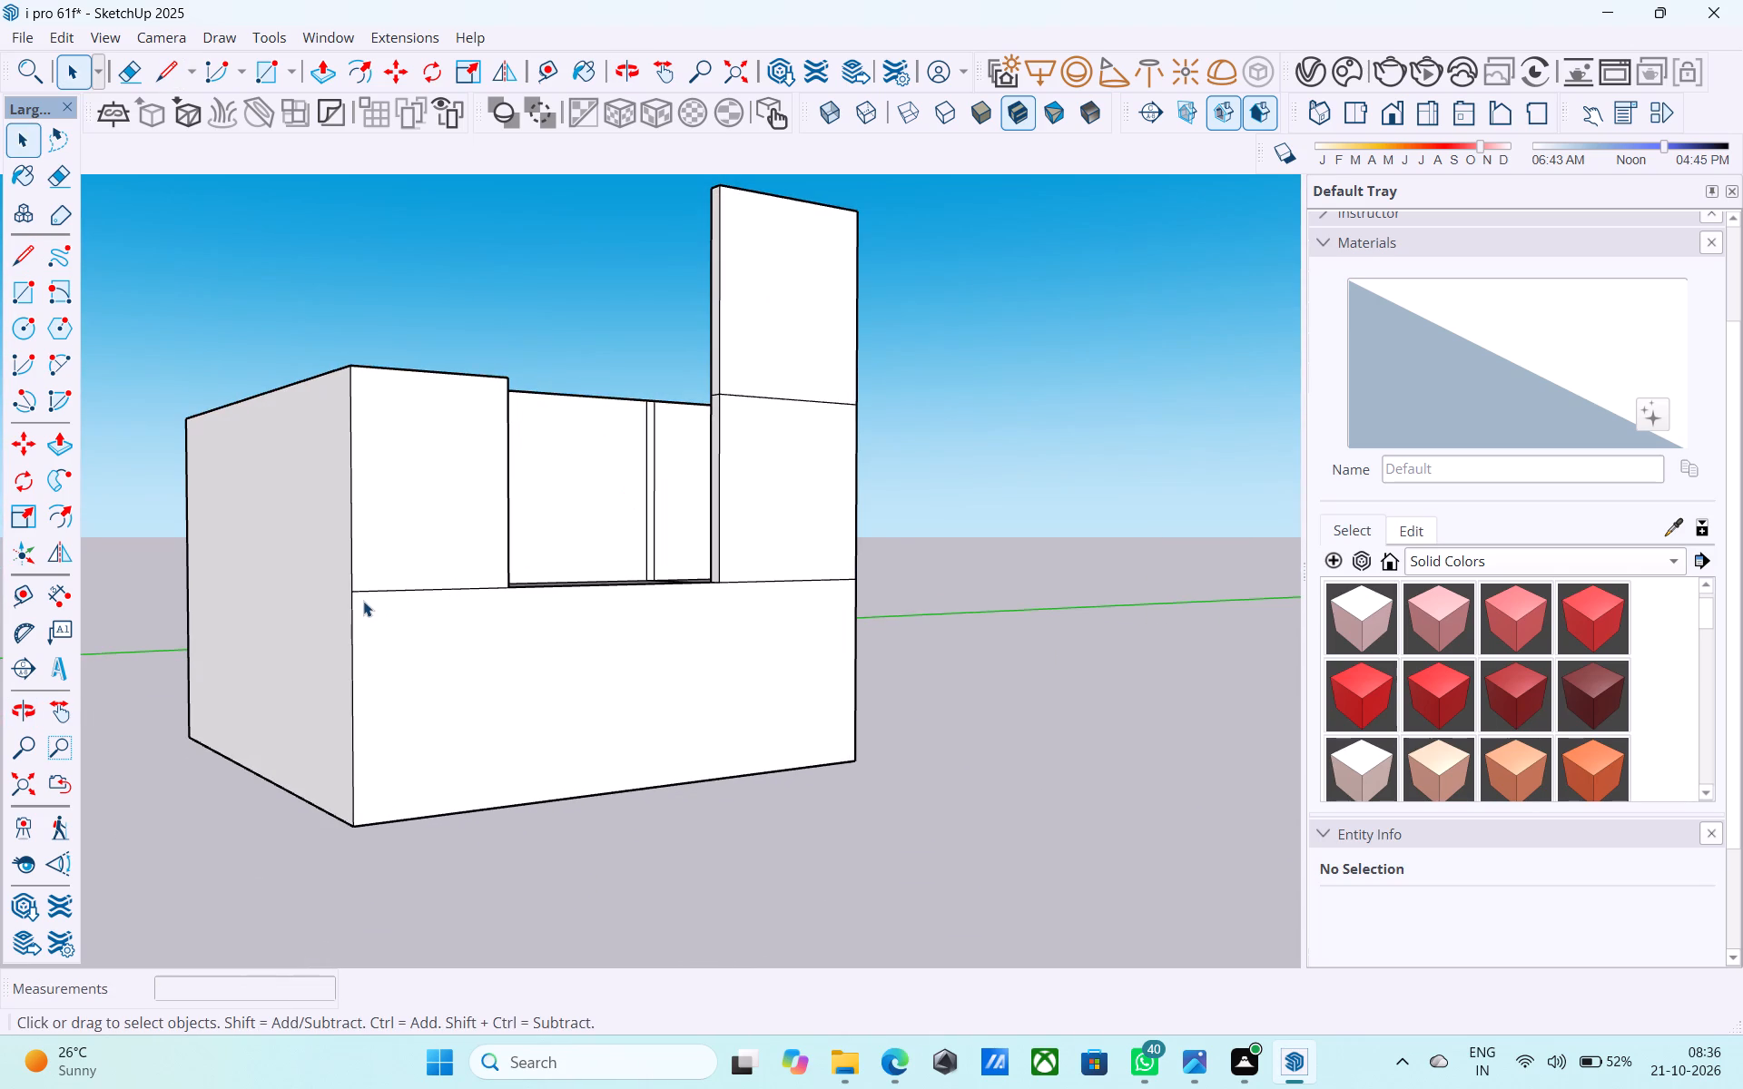
left_click(360, 594)
key("m")
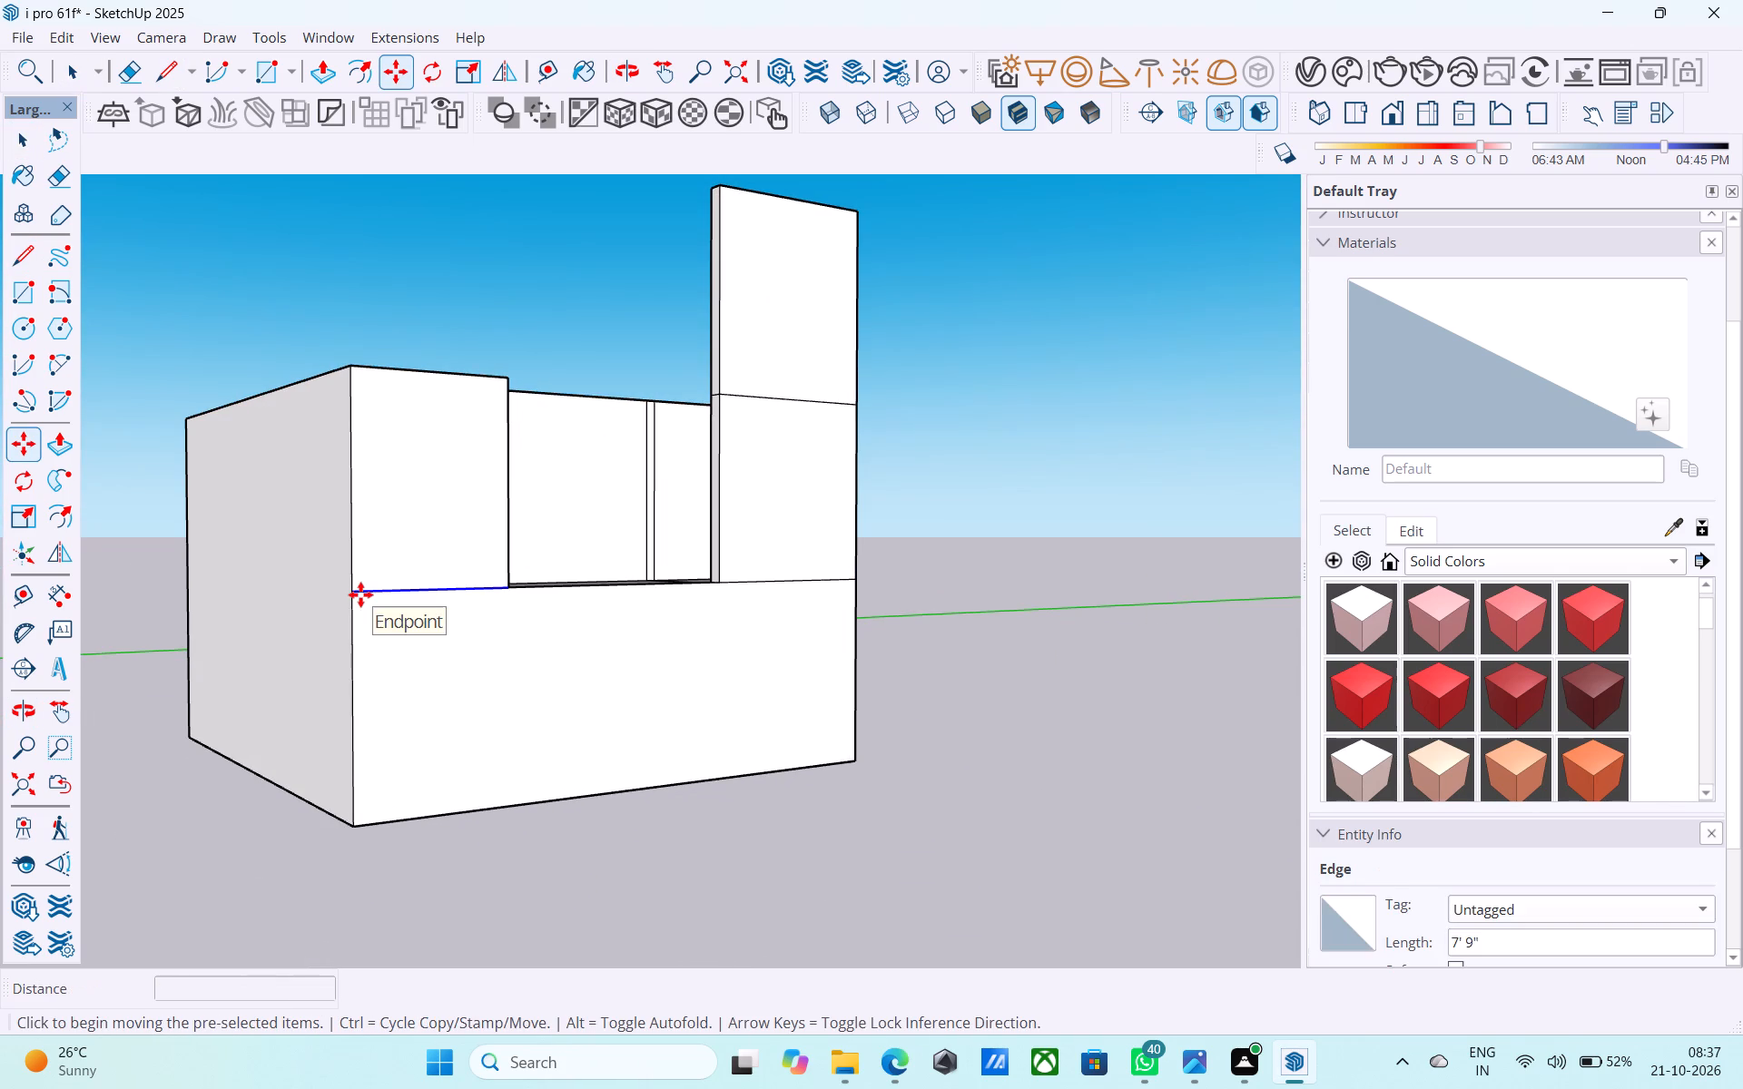
left_click(353, 590)
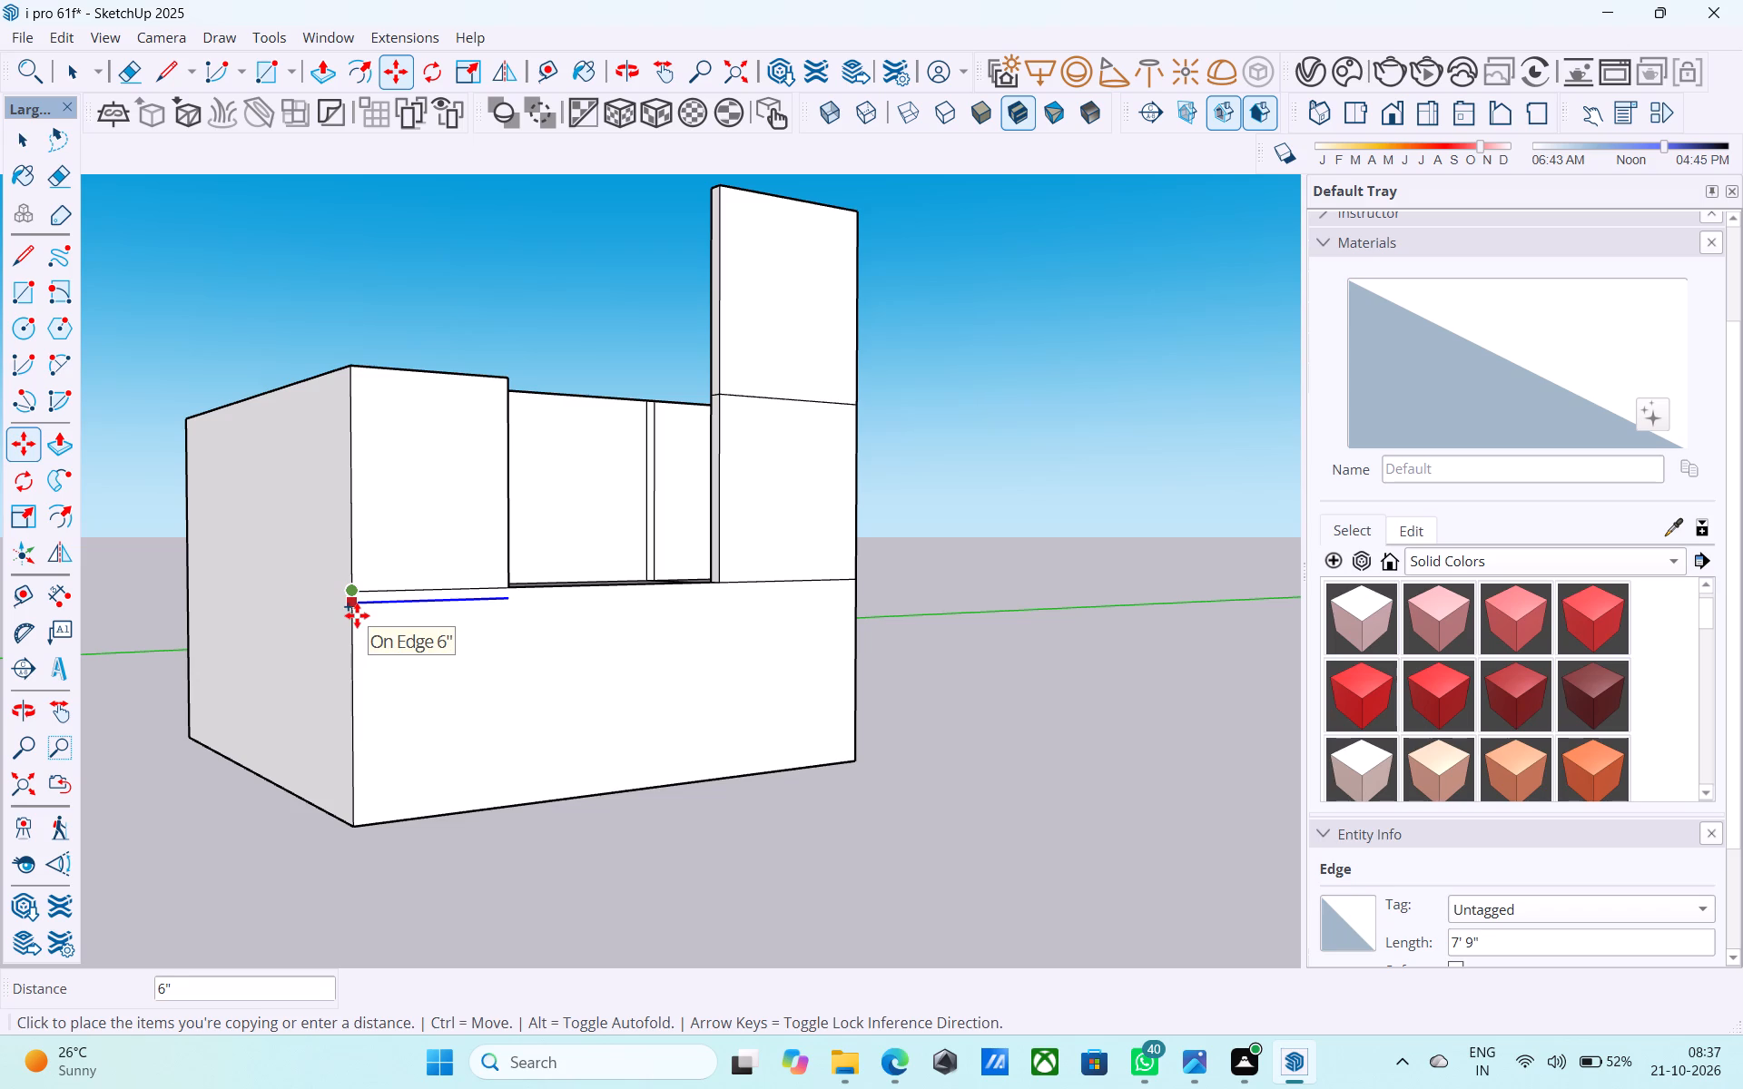
type("1'")
key("Return")
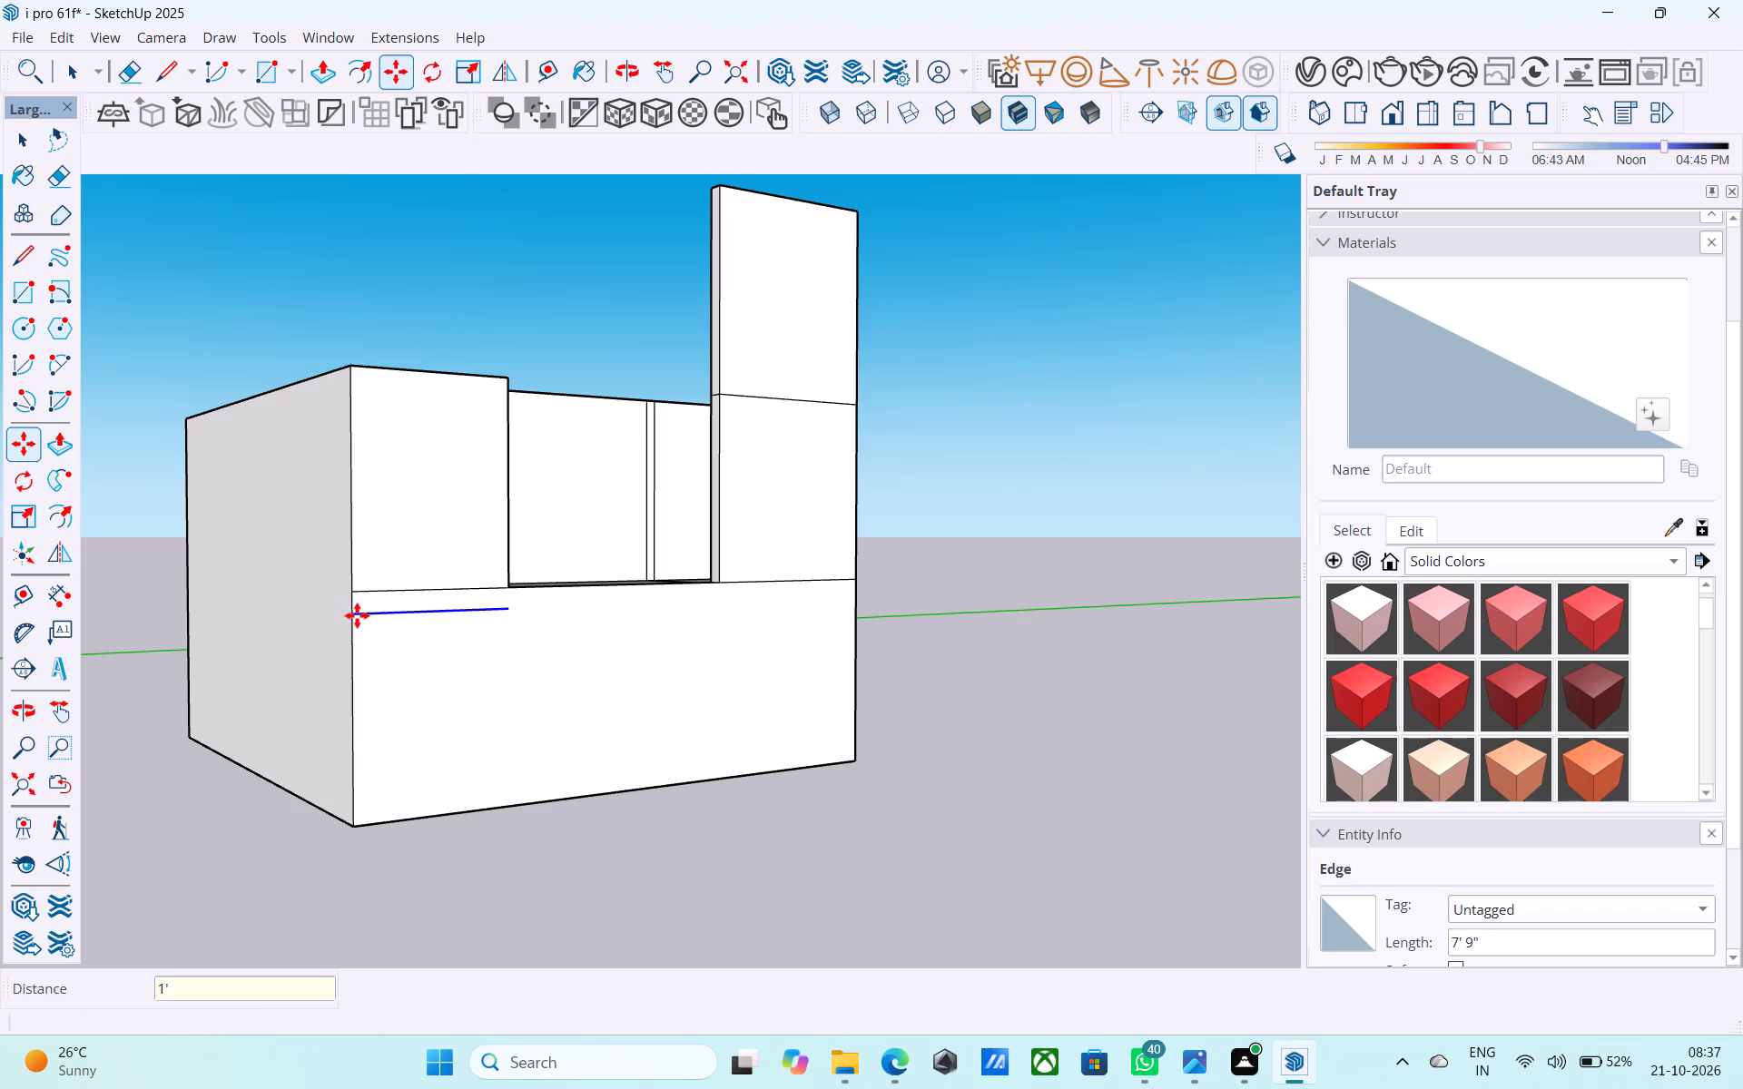
Extend the copied edge with a 22' 3" horizontal line to the front wall's far edge below the tall wall.
scroll(376, 610, "down", 1)
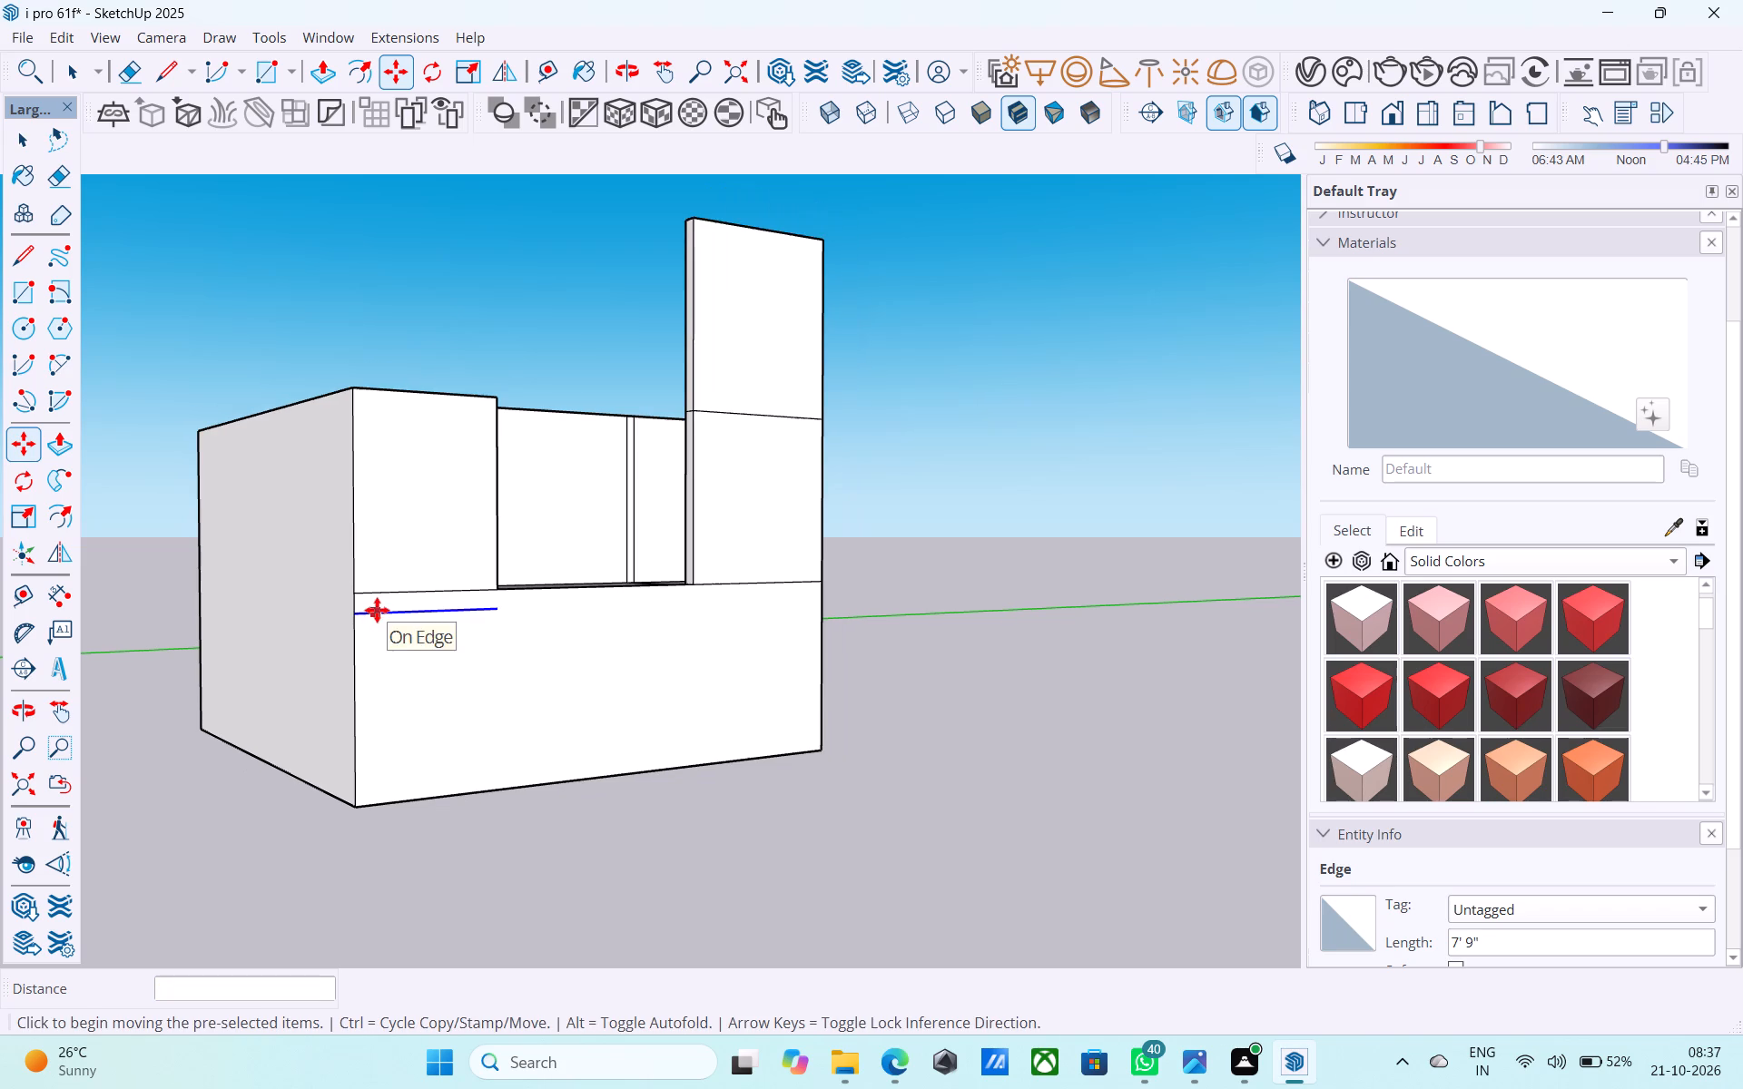
middle_click_drag(556, 620, 531, 627)
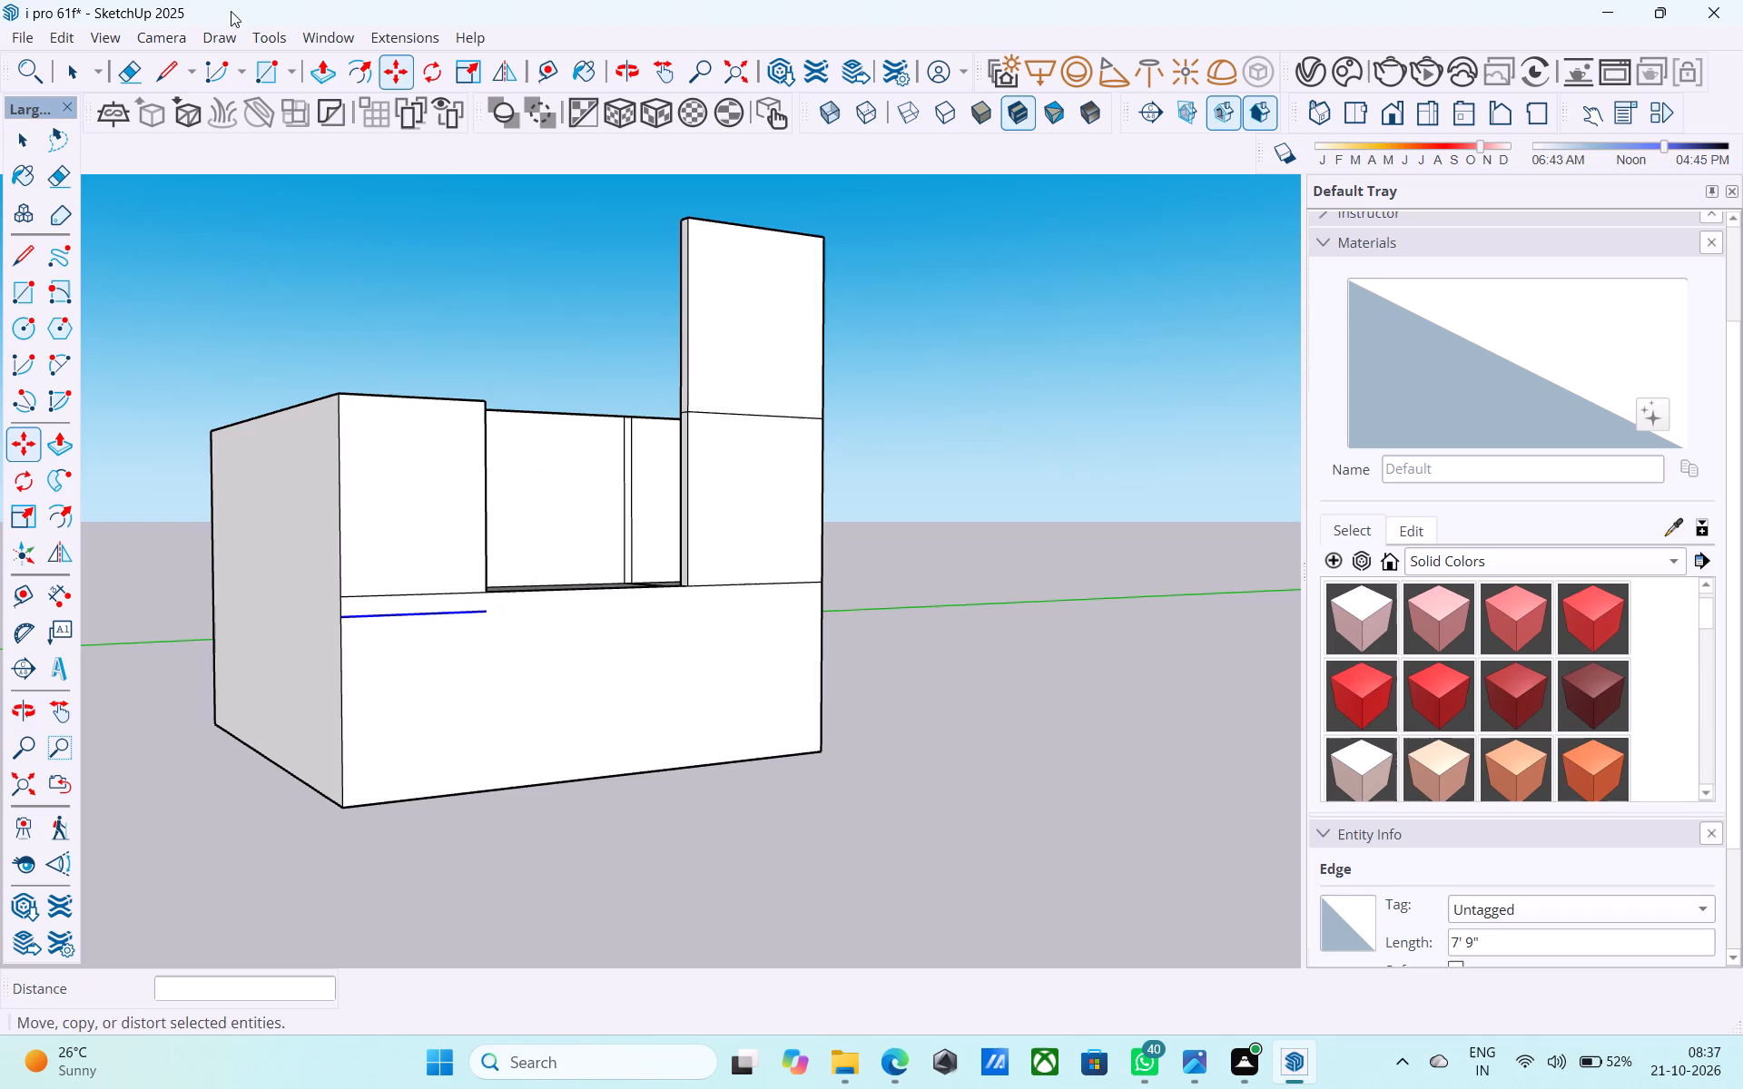
left_click(162, 61)
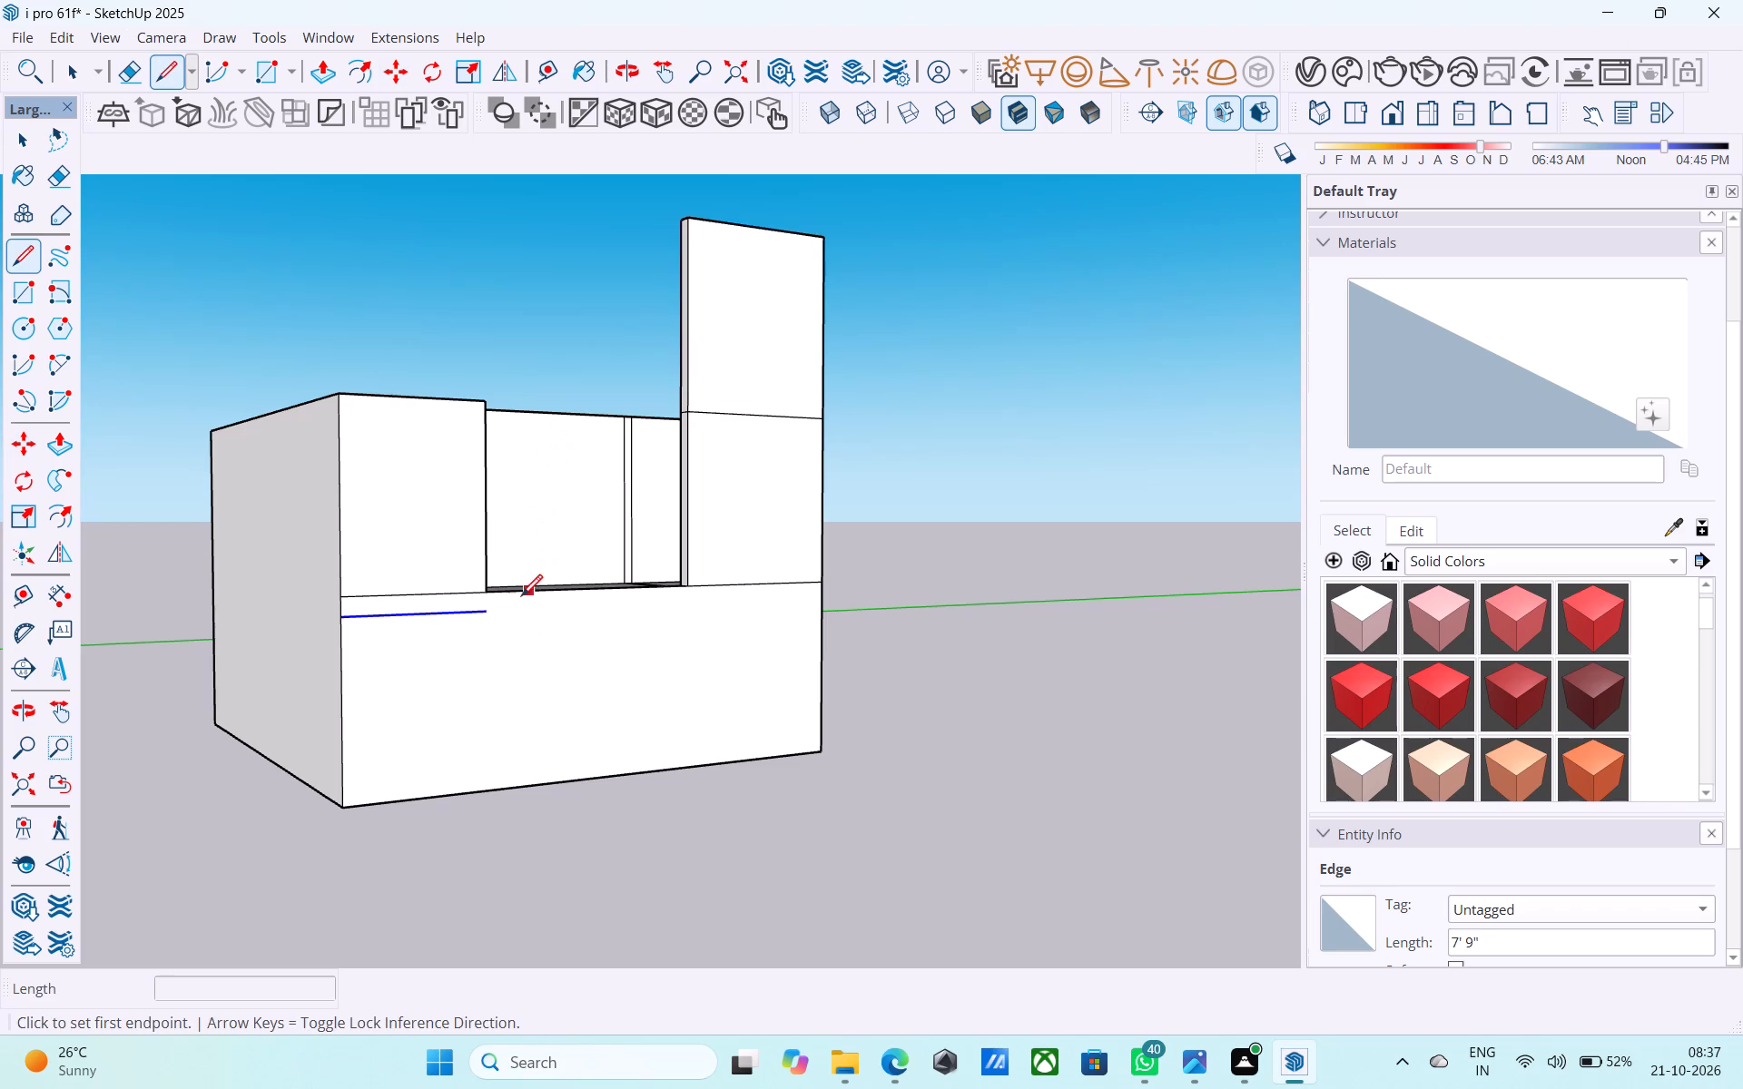
left_click(483, 615)
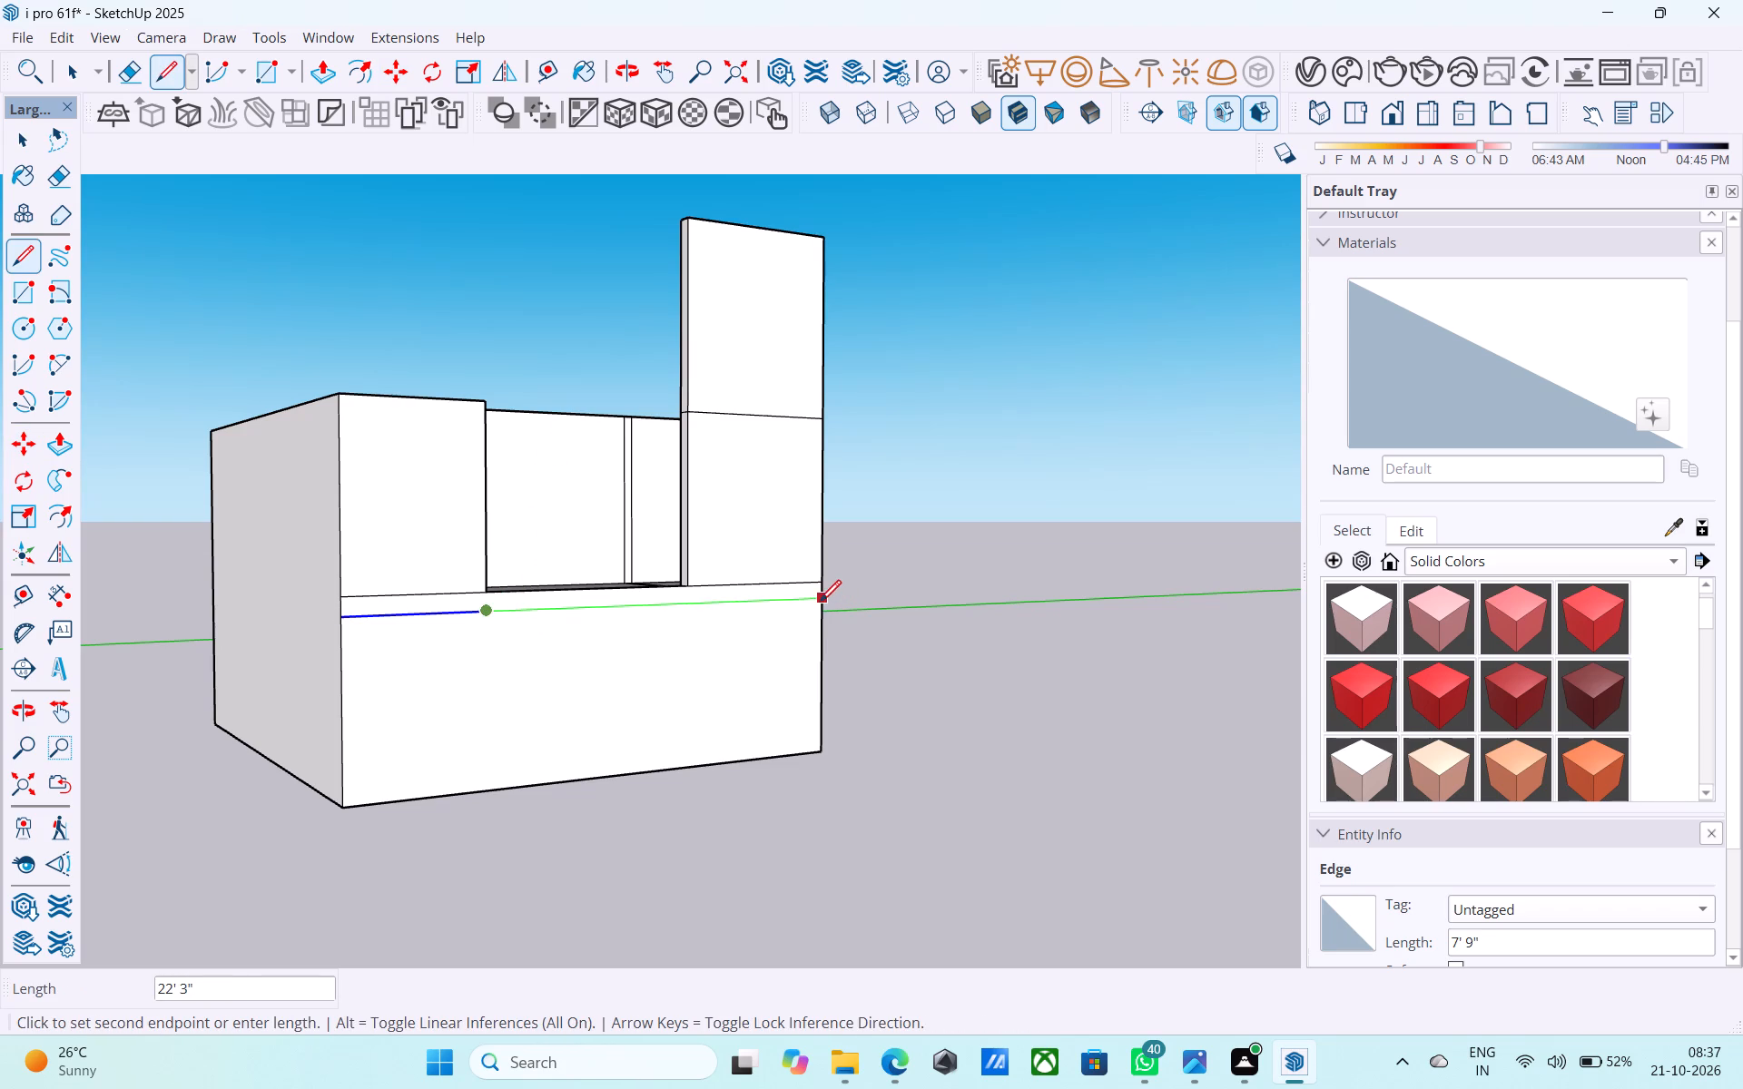
left_click(820, 603)
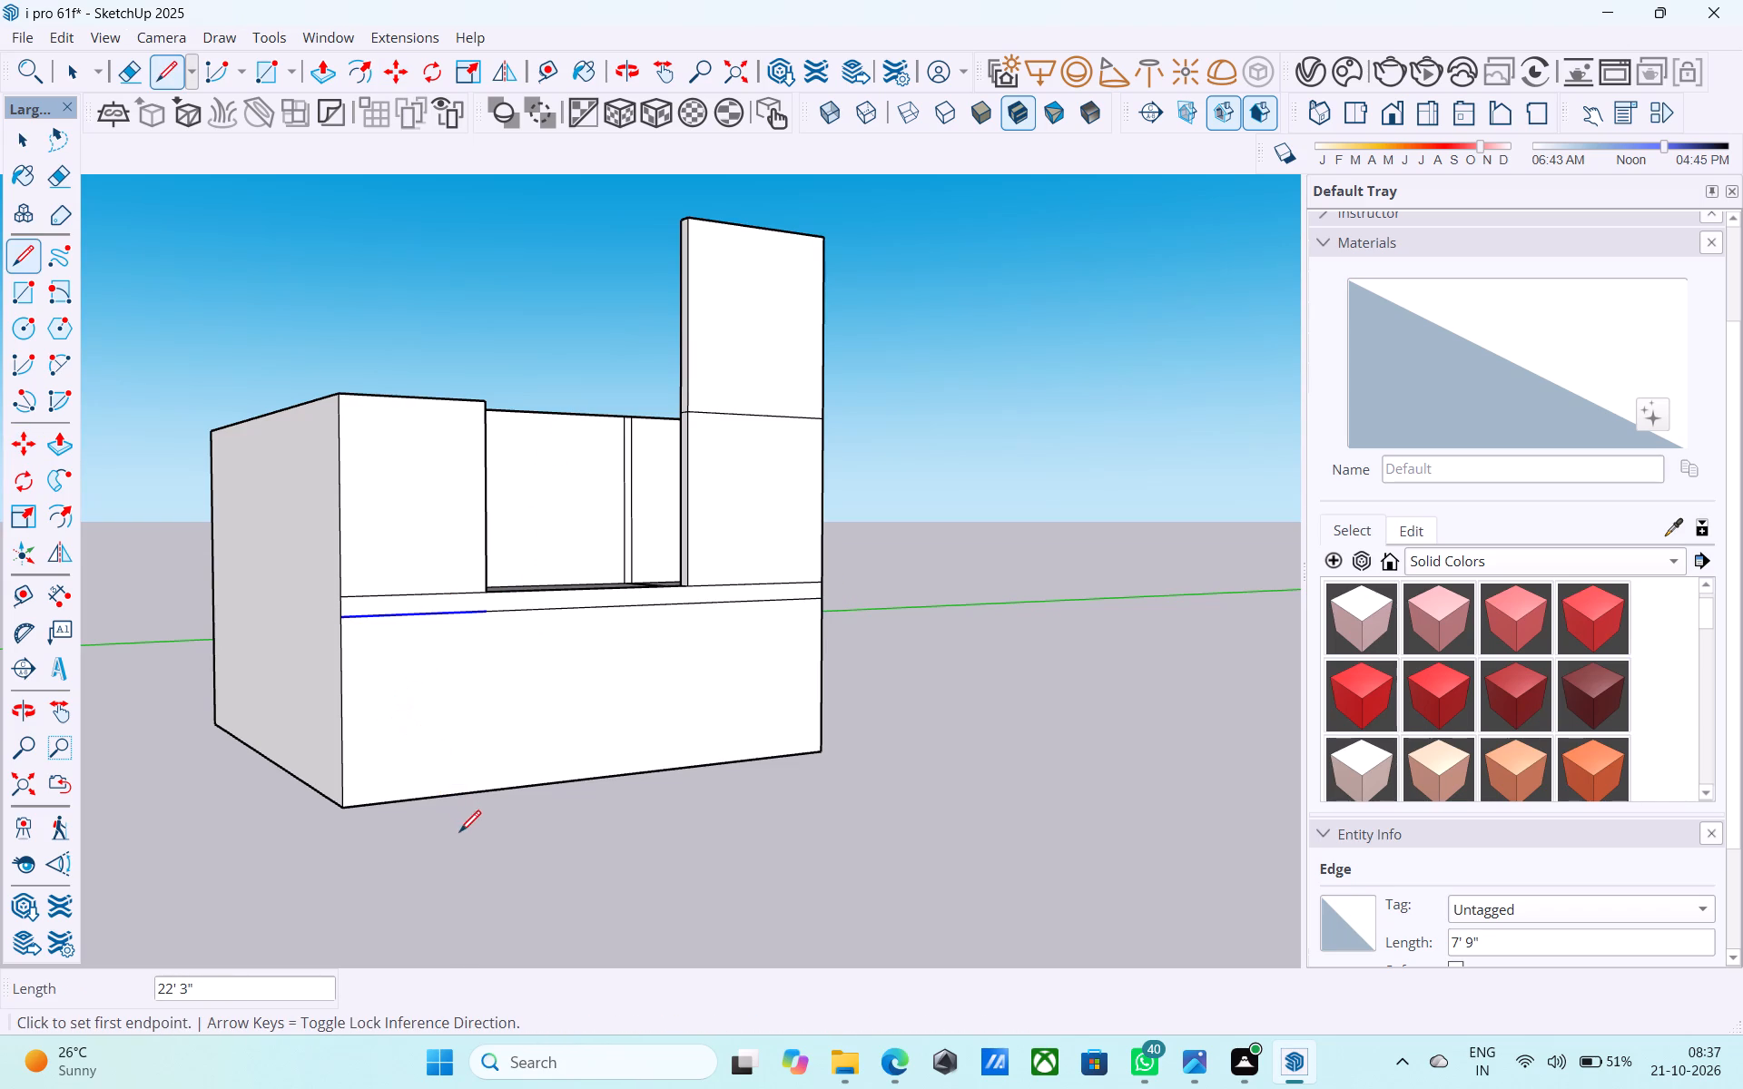
Examine the whole building and the new horizontal band on its front wall from farther away and head-on.
scroll(535, 898, "down", 1)
scroll(622, 1088, "down", 2)
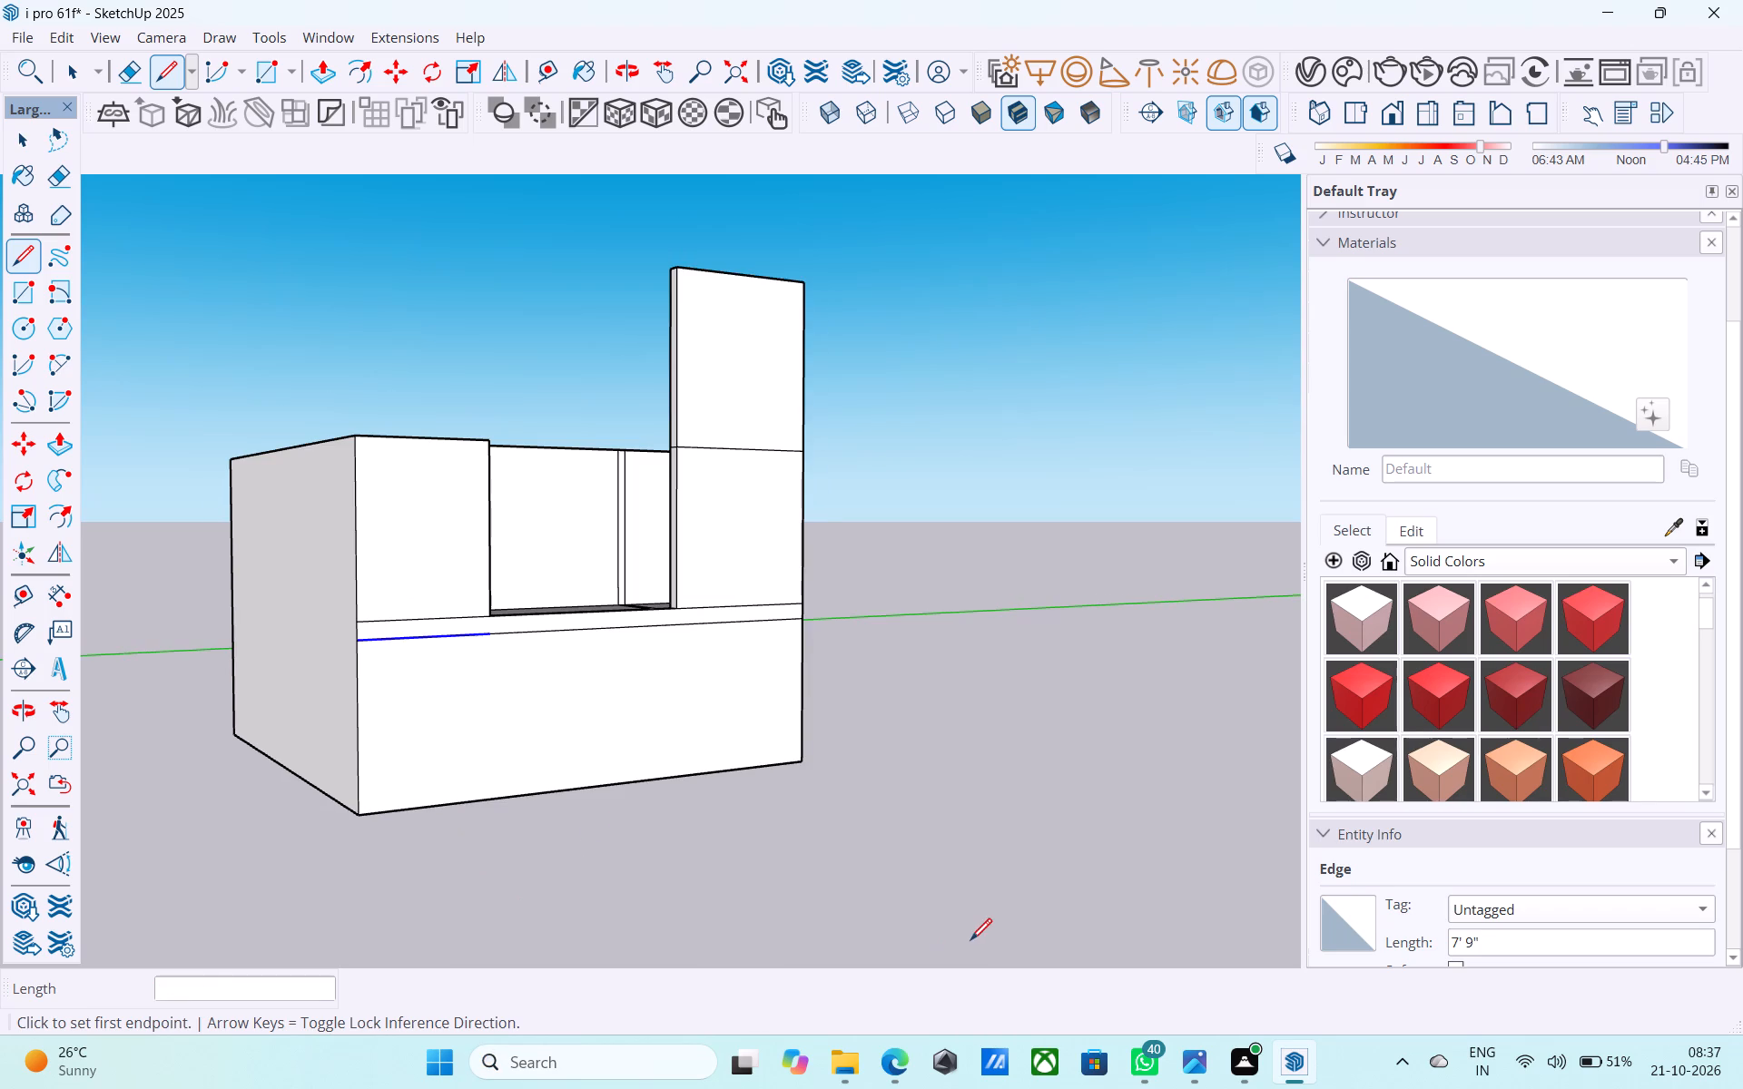
scroll(973, 941, "down", 5)
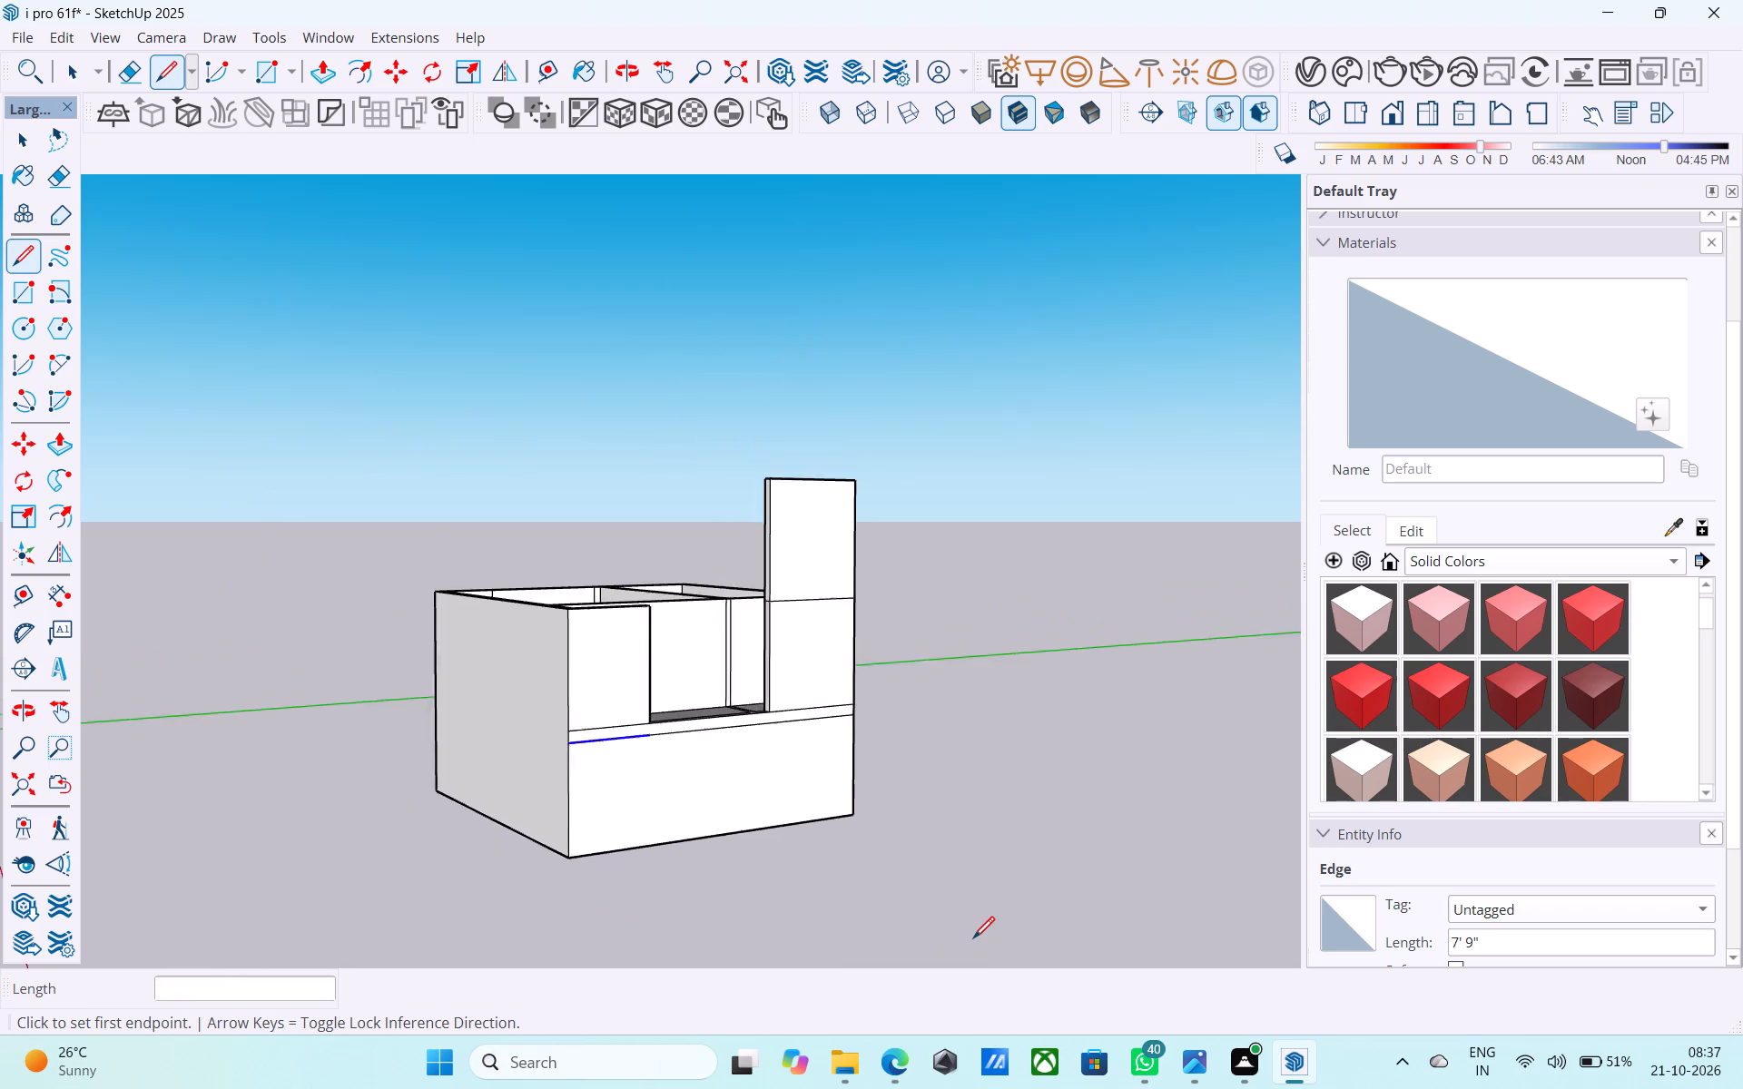
scroll(973, 940, "down", 3)
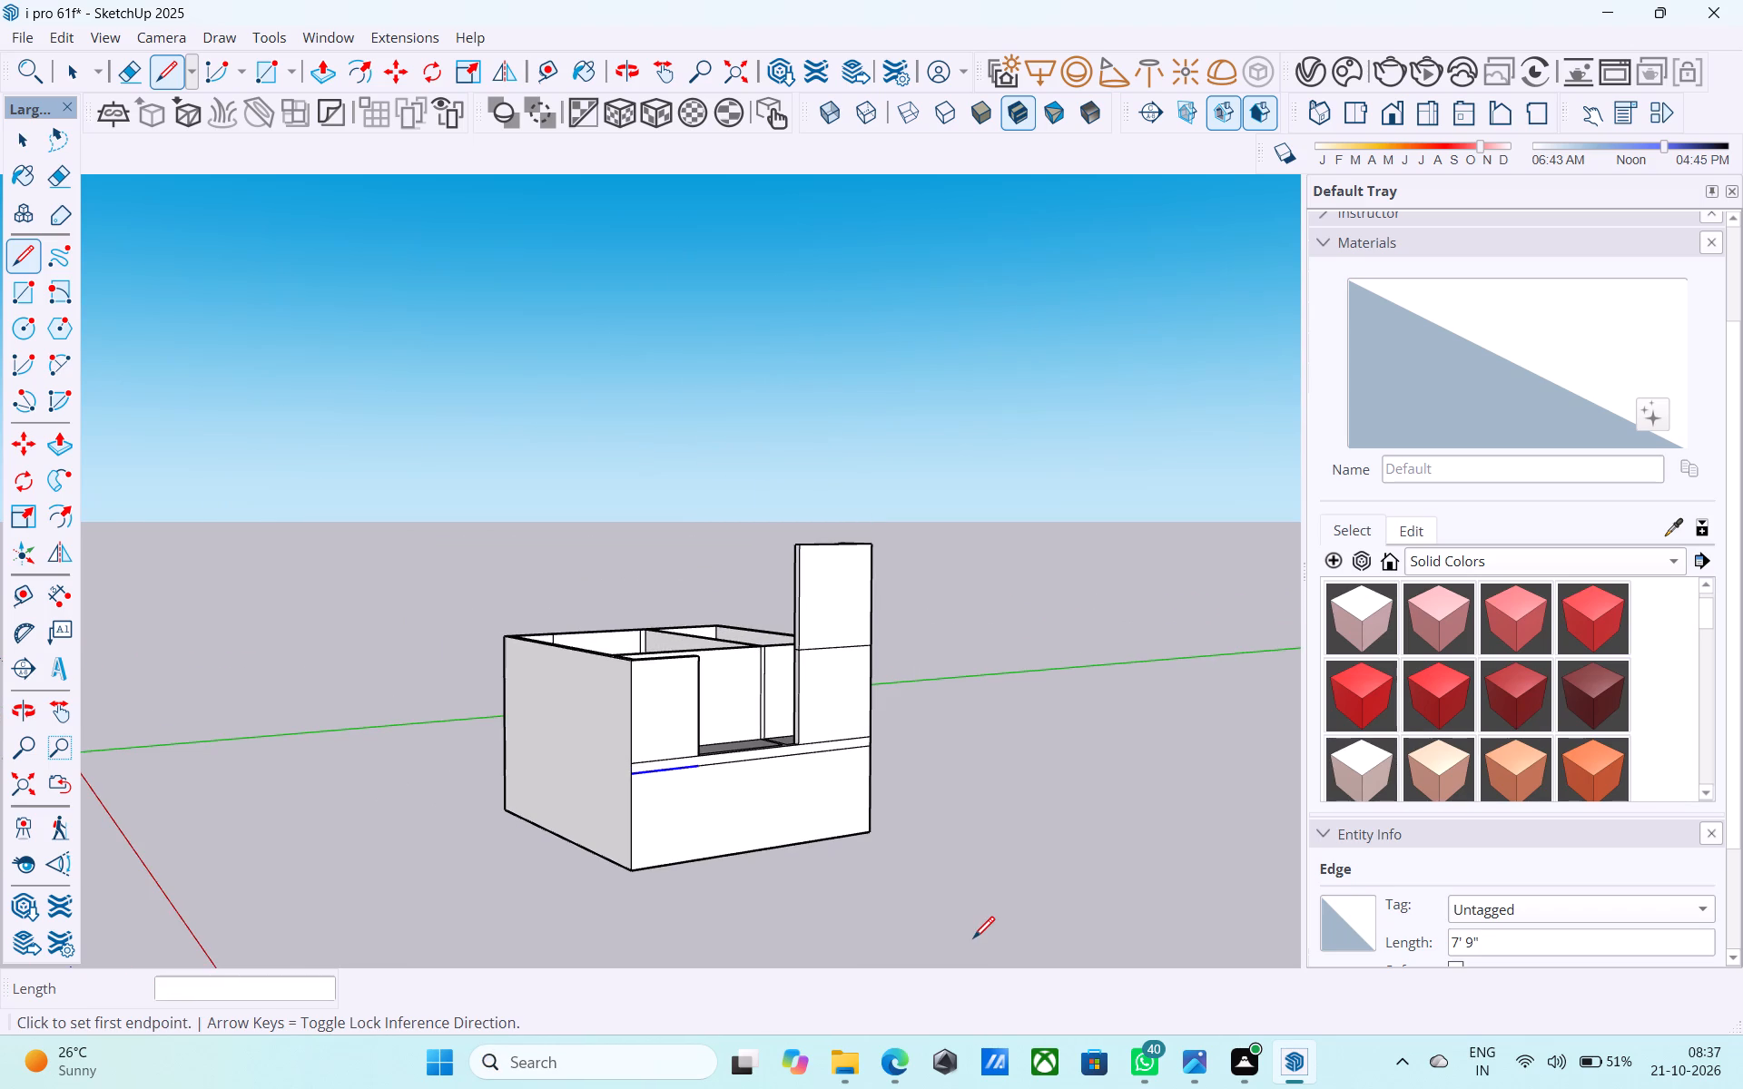
scroll(973, 940, "down", 1)
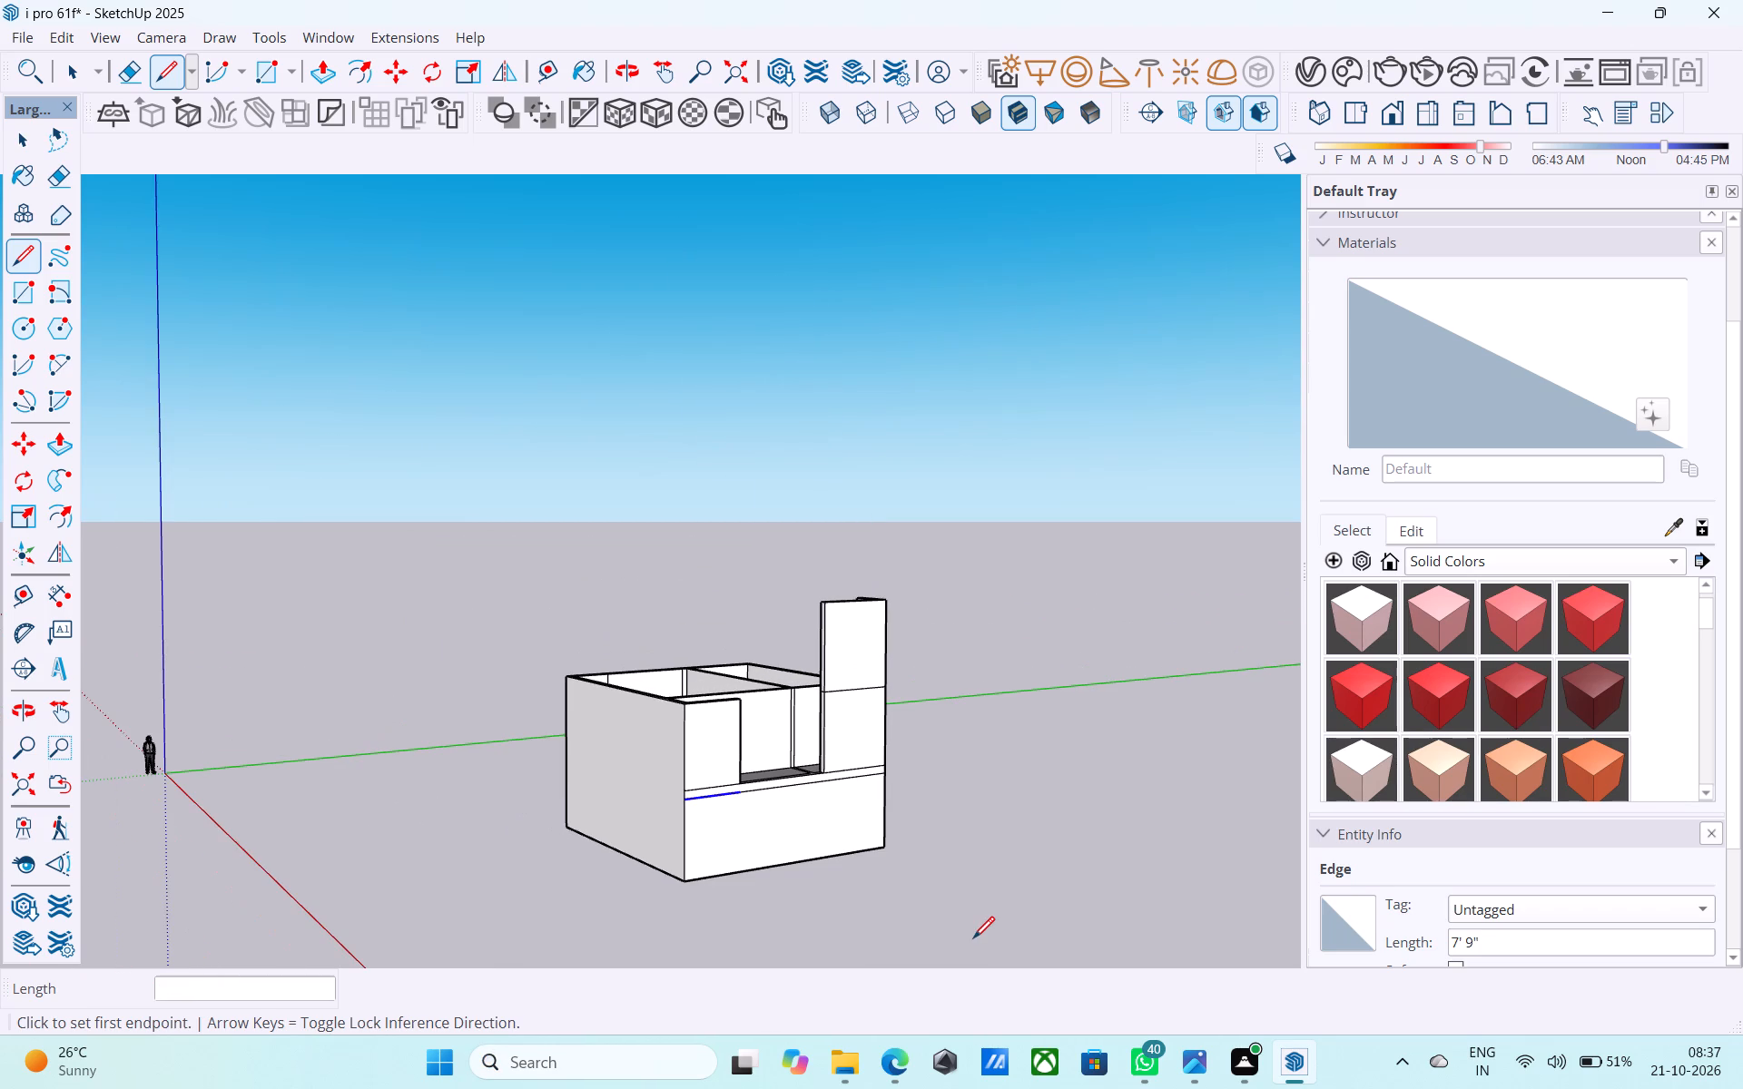
scroll(973, 940, "up", 1)
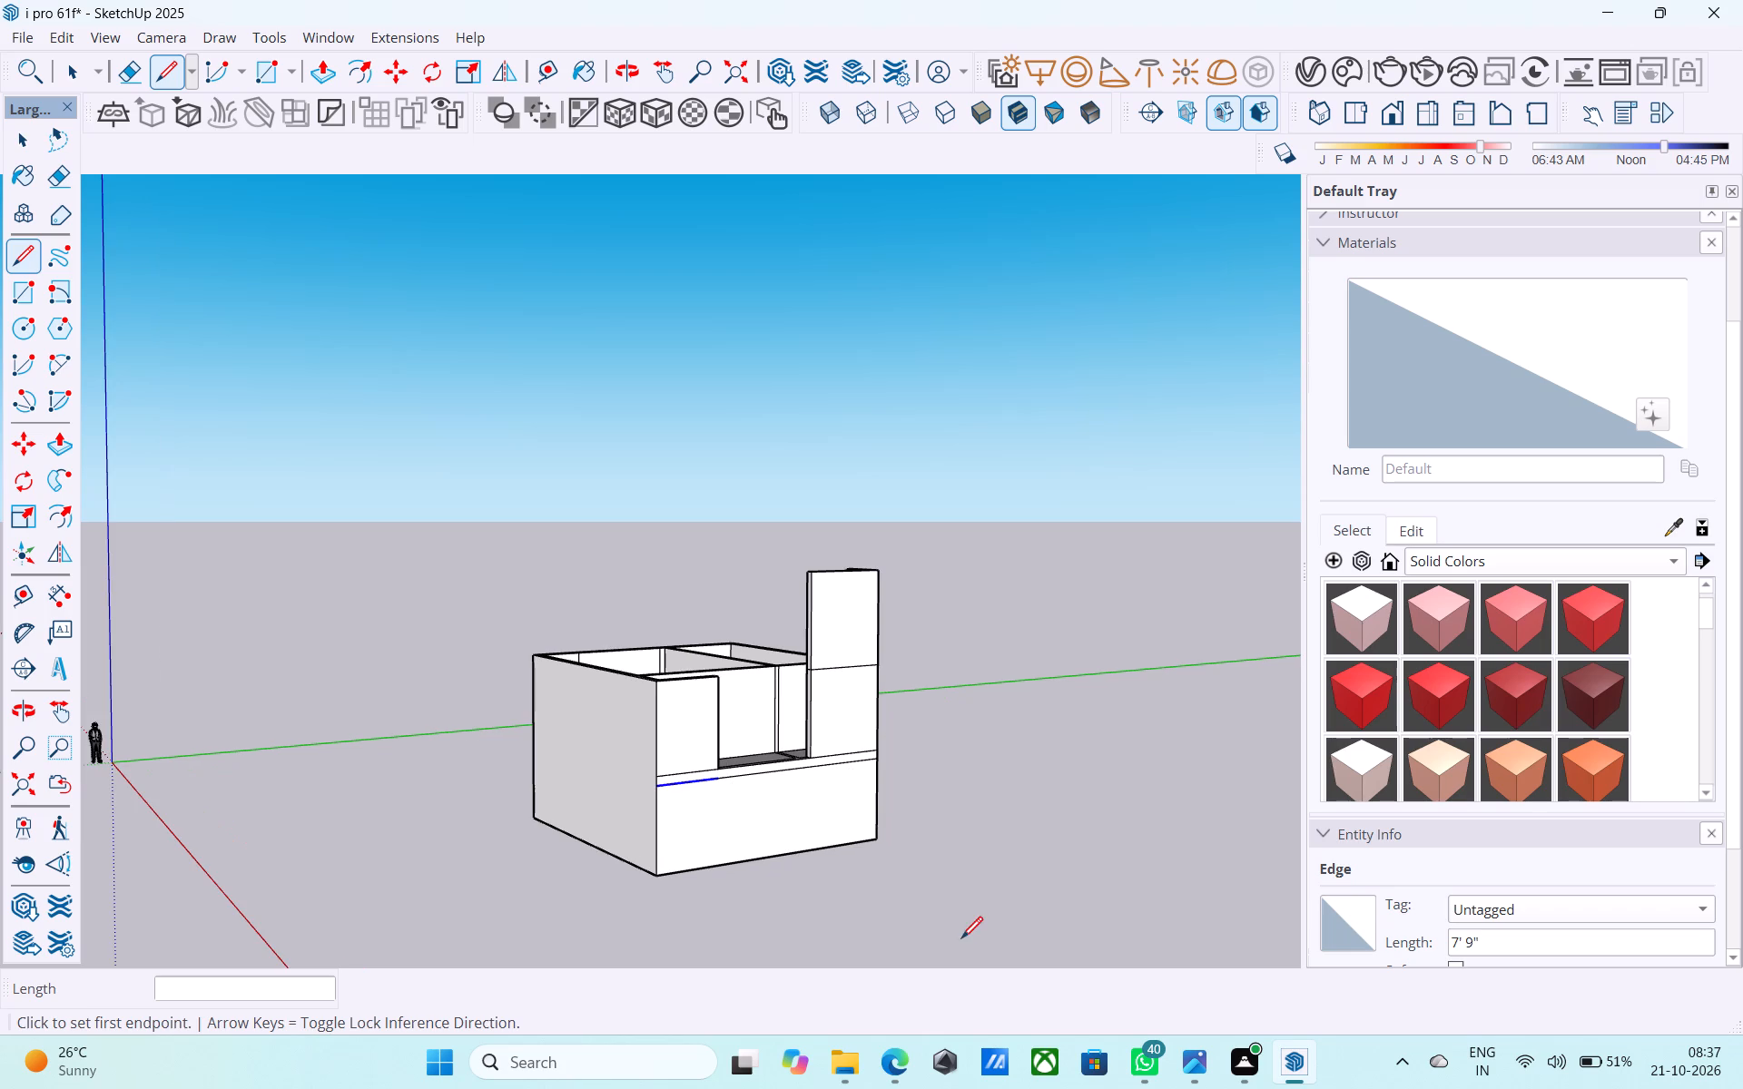
middle_click_drag(960, 940, 726, 857)
scroll(695, 848, "up", 5)
middle_click_drag(668, 834, 684, 856)
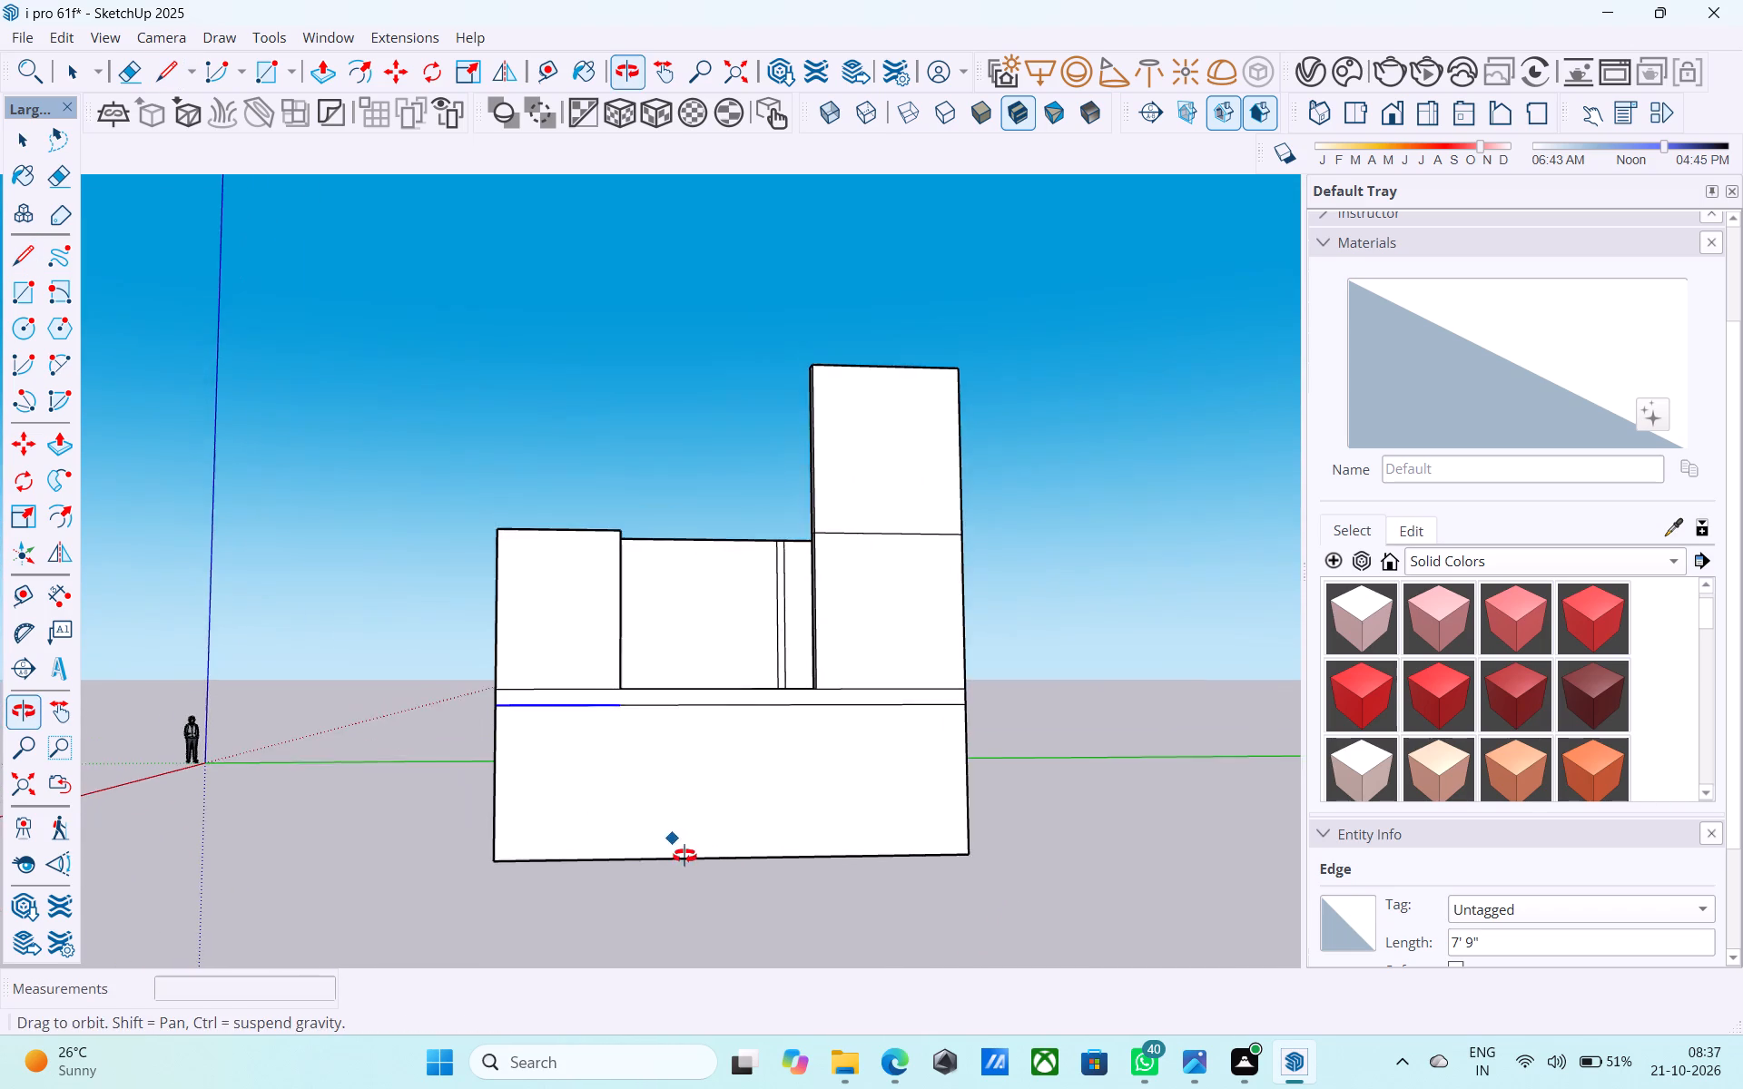
middle_click_drag(684, 856, 692, 849)
Copy the short lower edge of the front wall's band 2' straight down from its outer corner endpoint.
key("space")
middle_click_drag(652, 805, 689, 868)
middle_click_drag(684, 846, 697, 814)
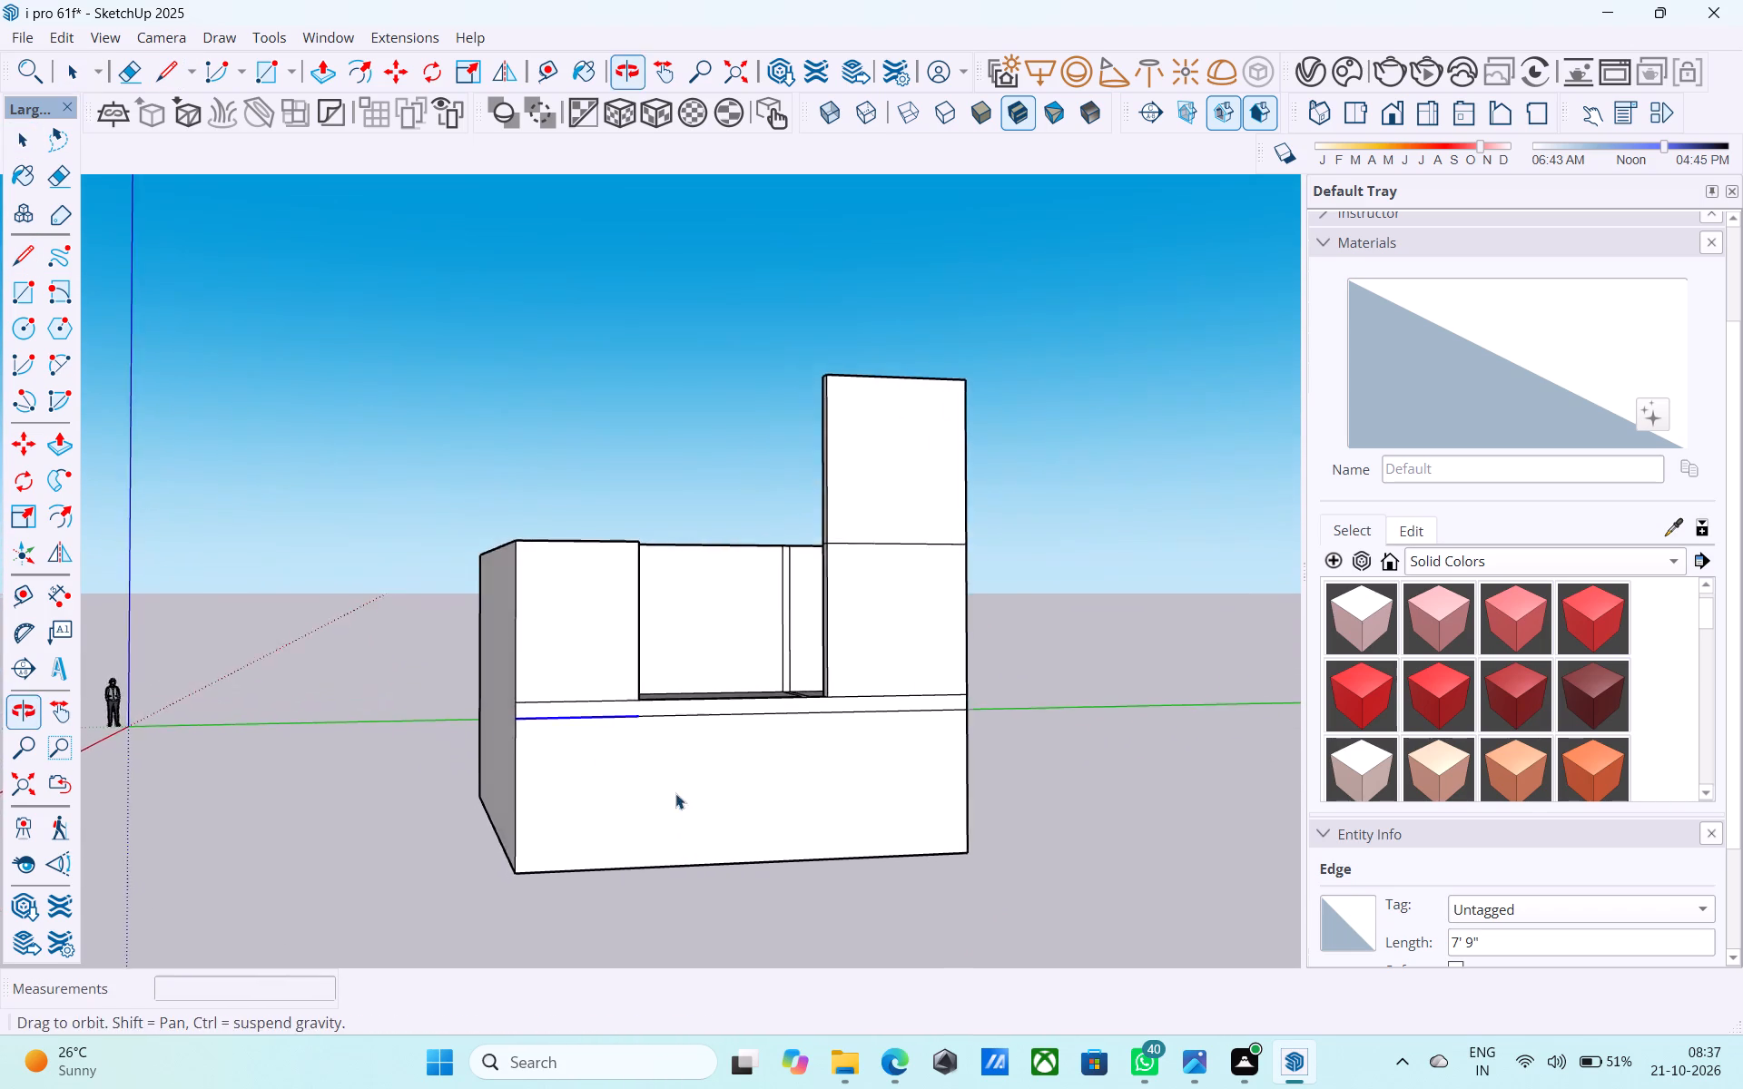
scroll(598, 741, "up", 2)
left_click(621, 710)
key("m")
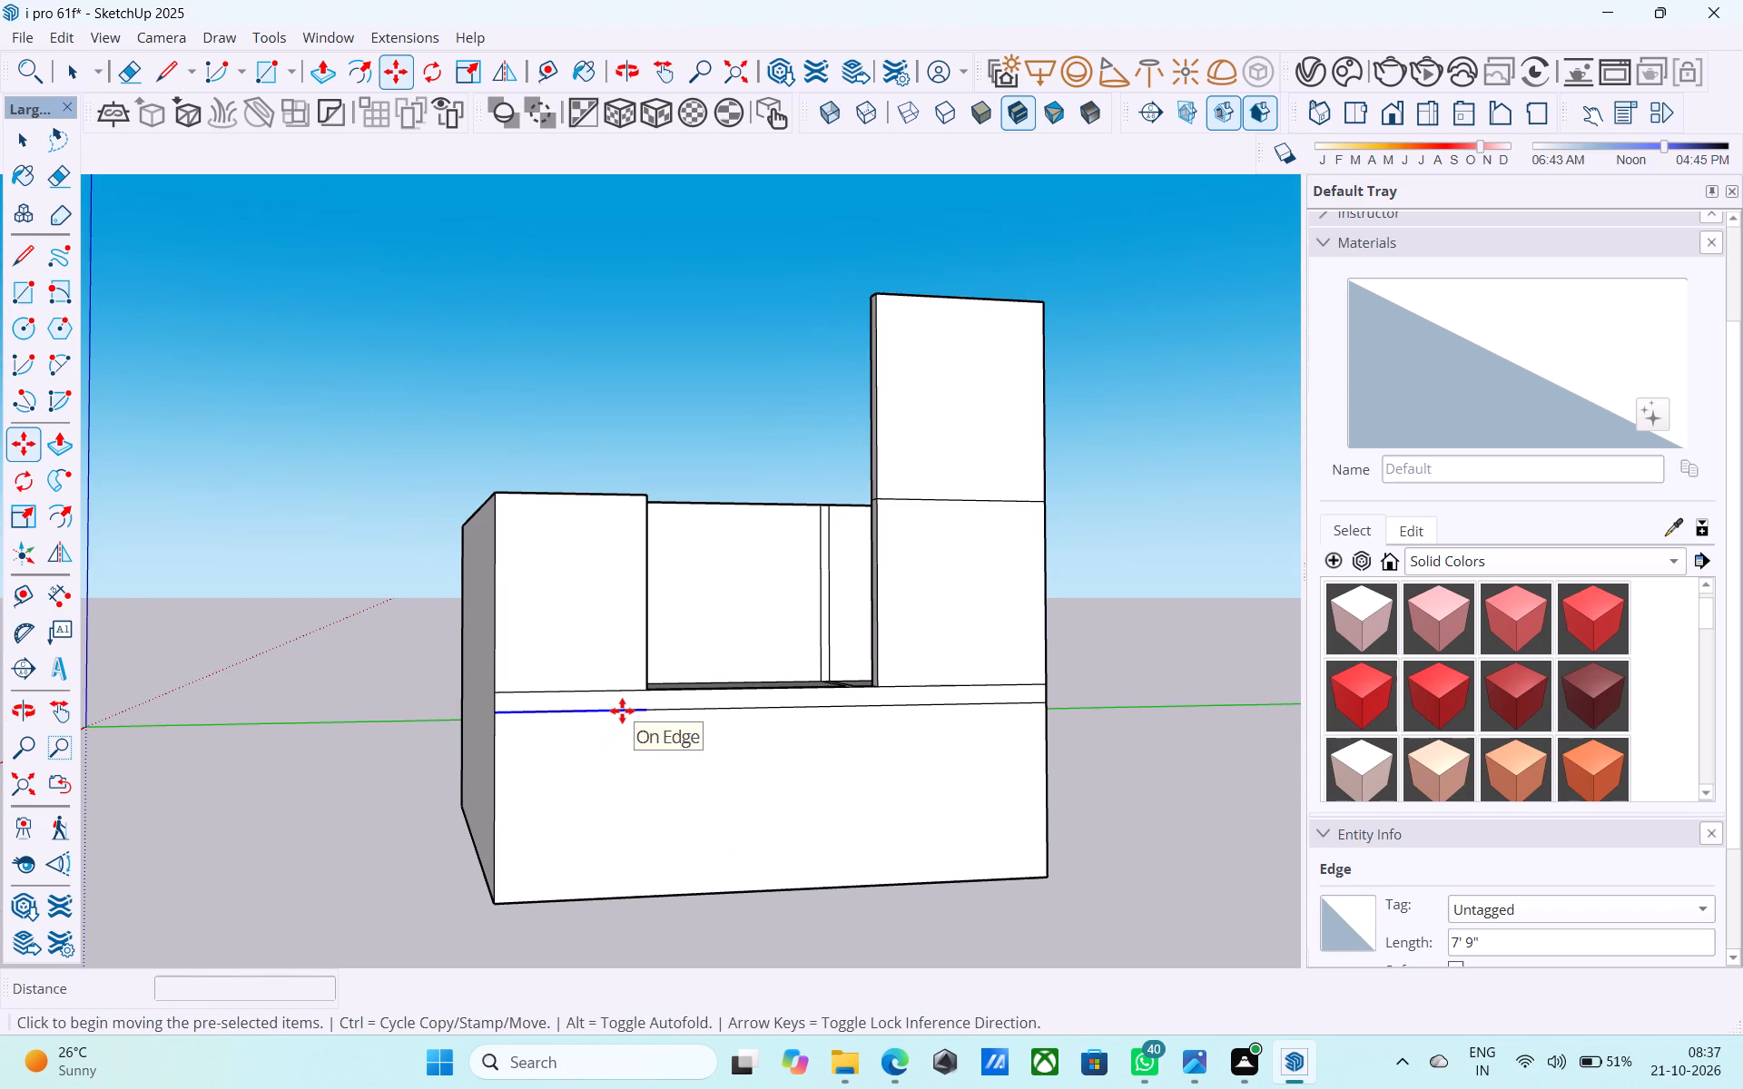
left_click(493, 721)
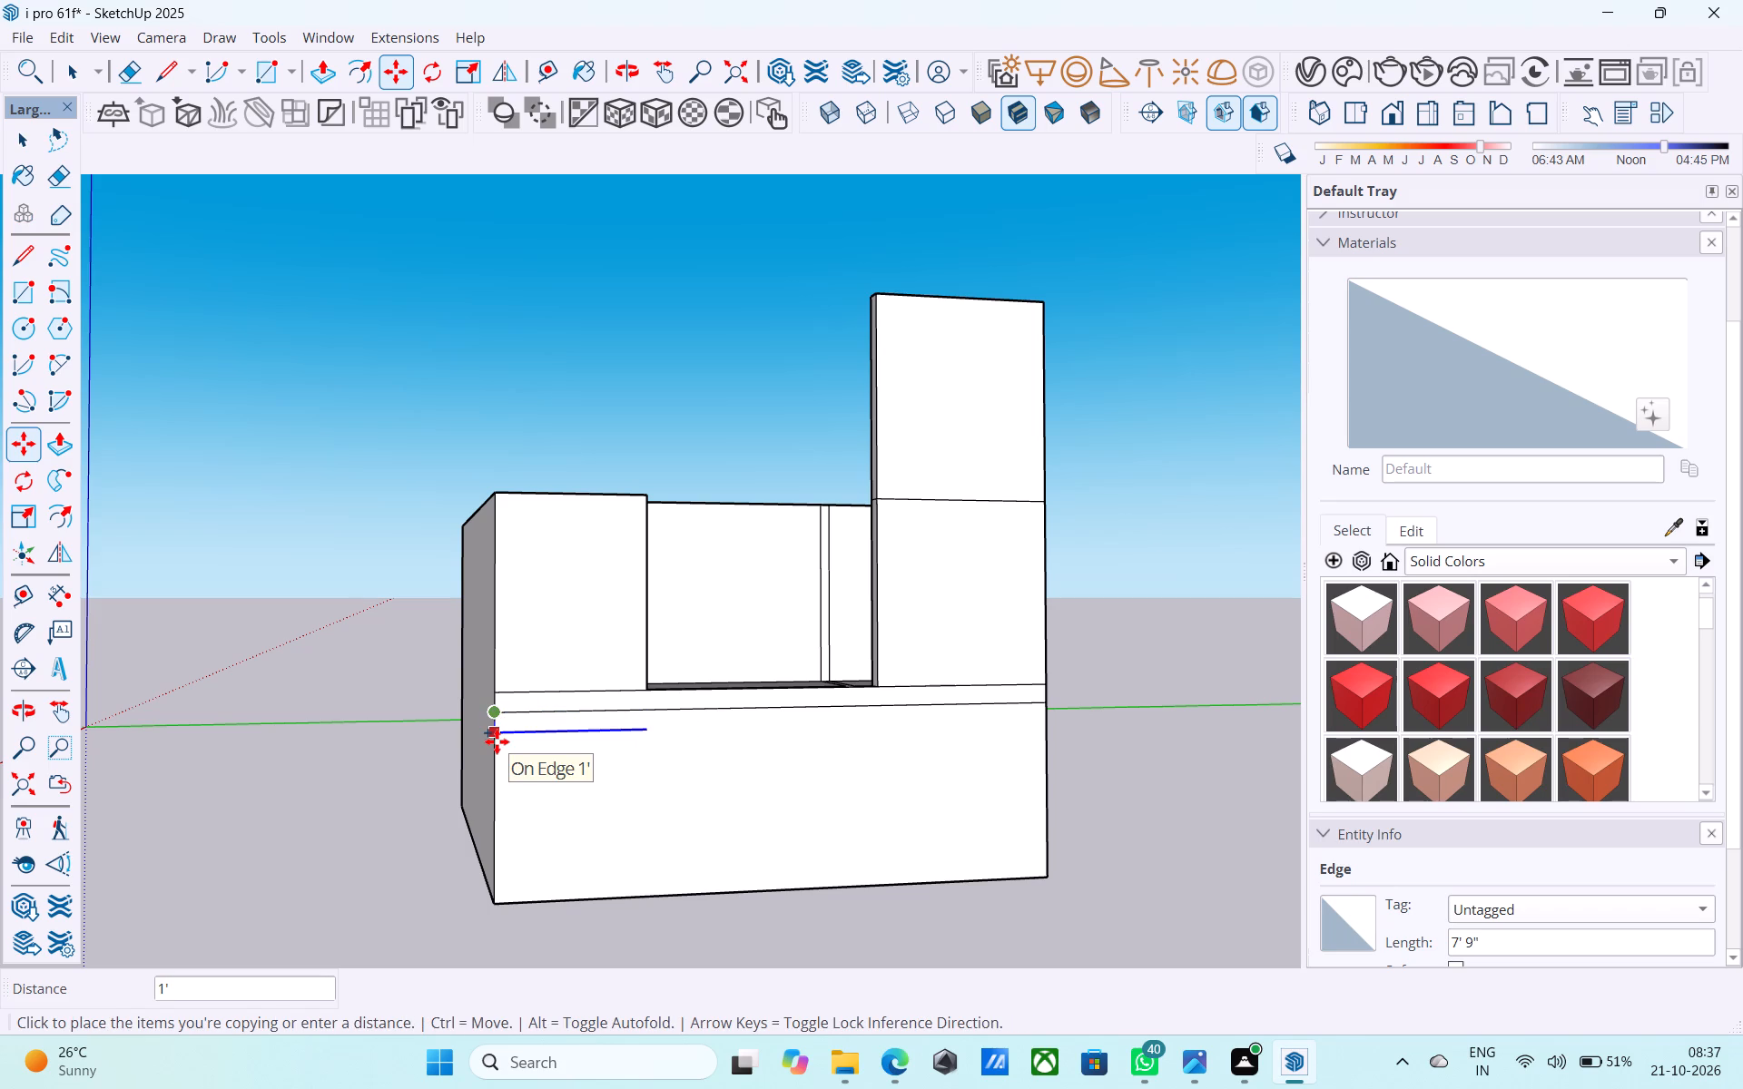
type("2'")
key("Return")
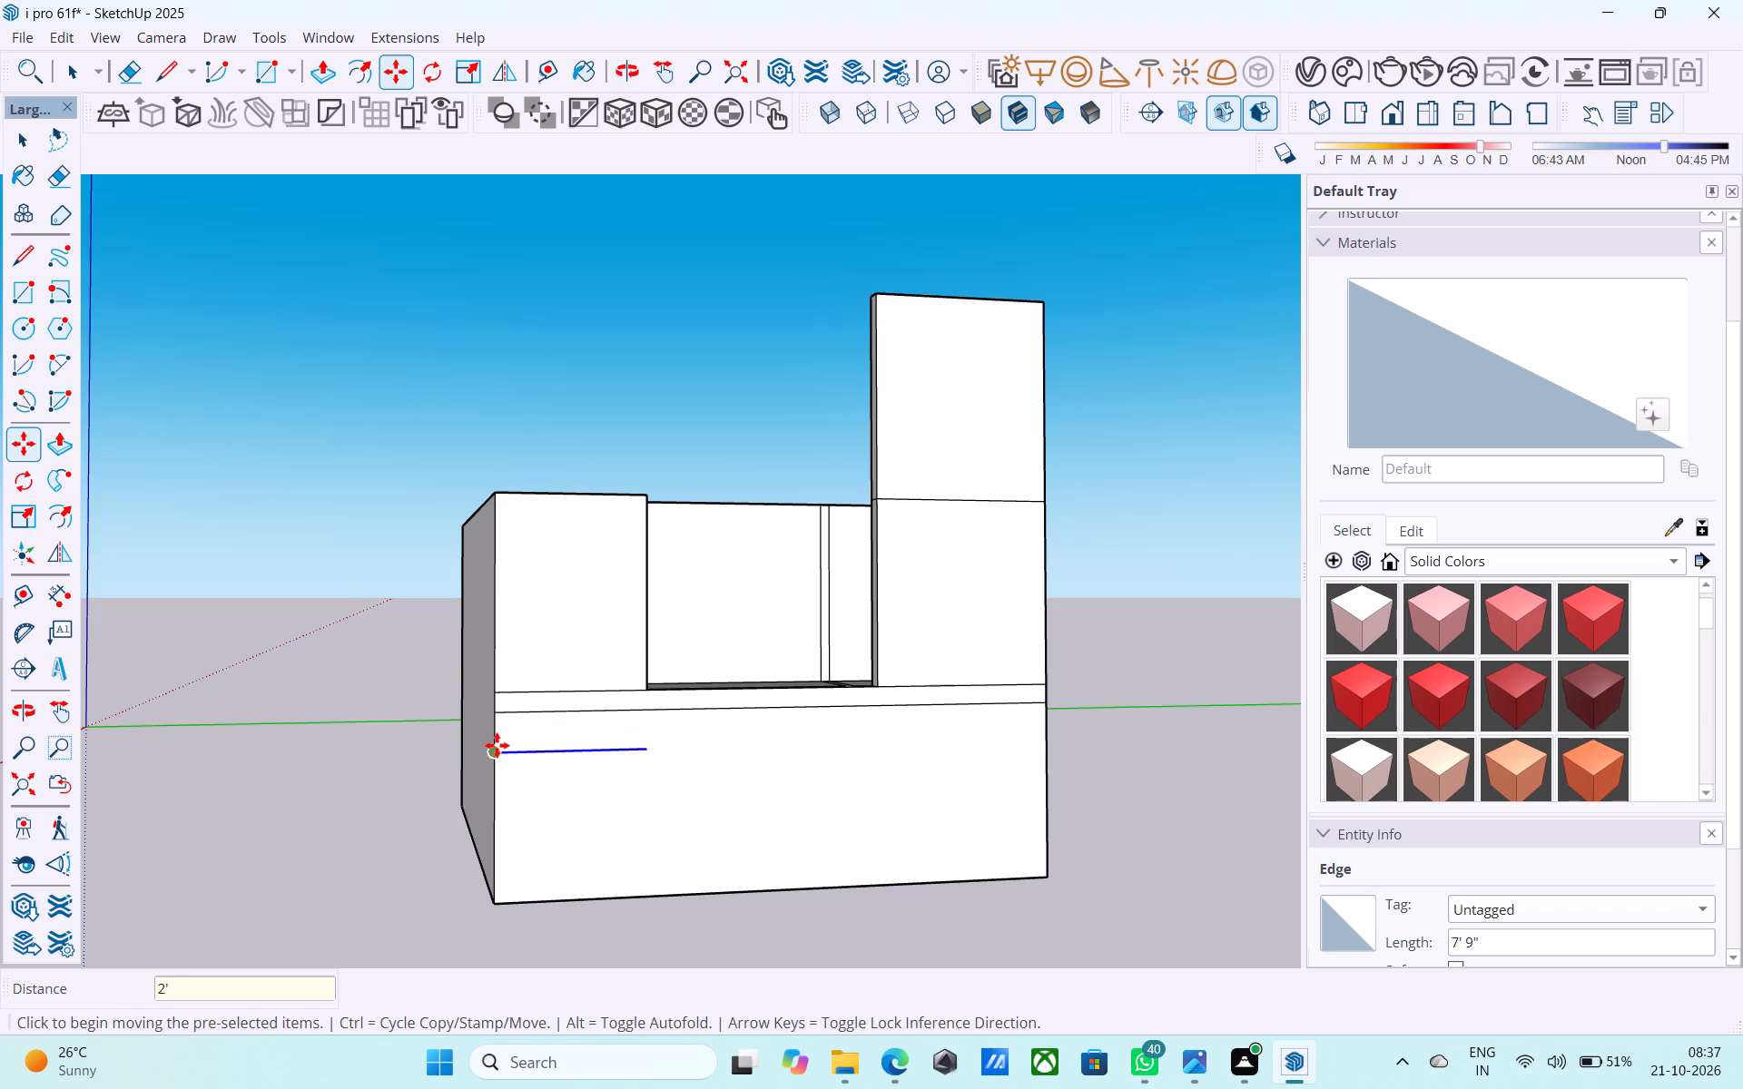
Copy the front wall's 7' 6" outer corner edge 2' inward along the short horizontal line.
key("space")
left_click(493, 772)
key("m")
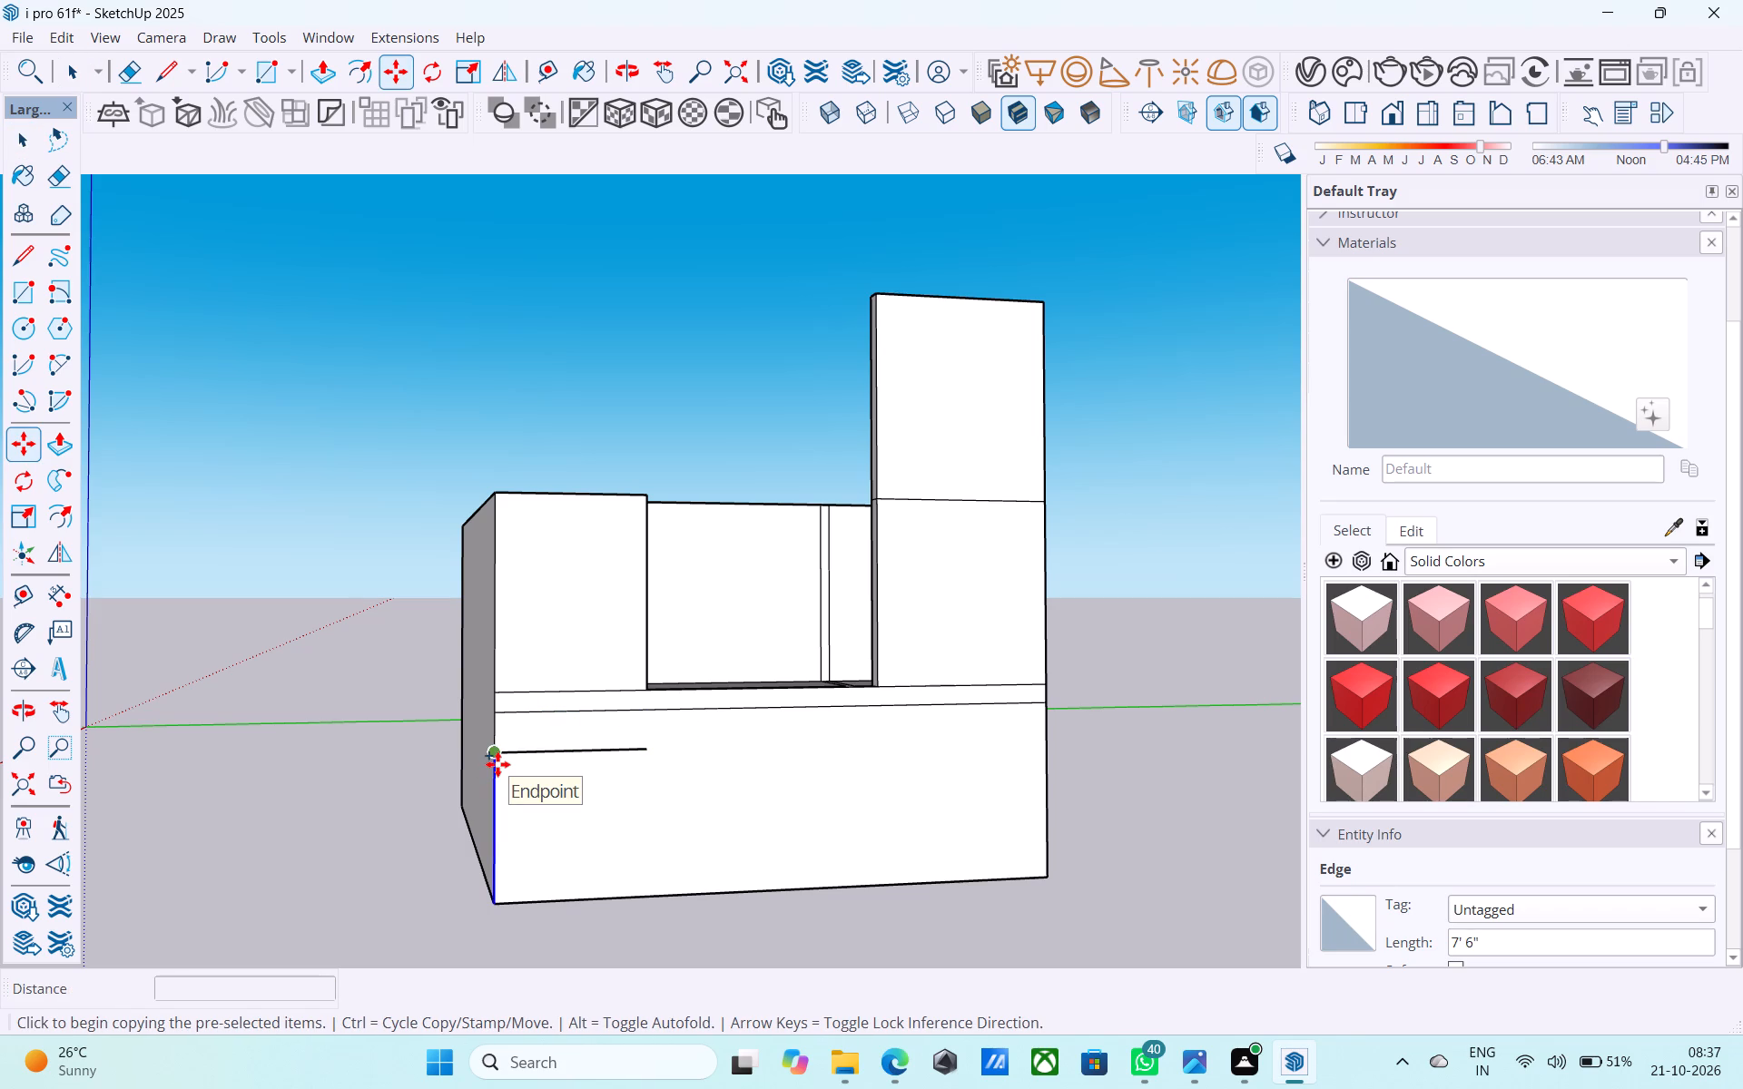
scroll(521, 733, "up", 2)
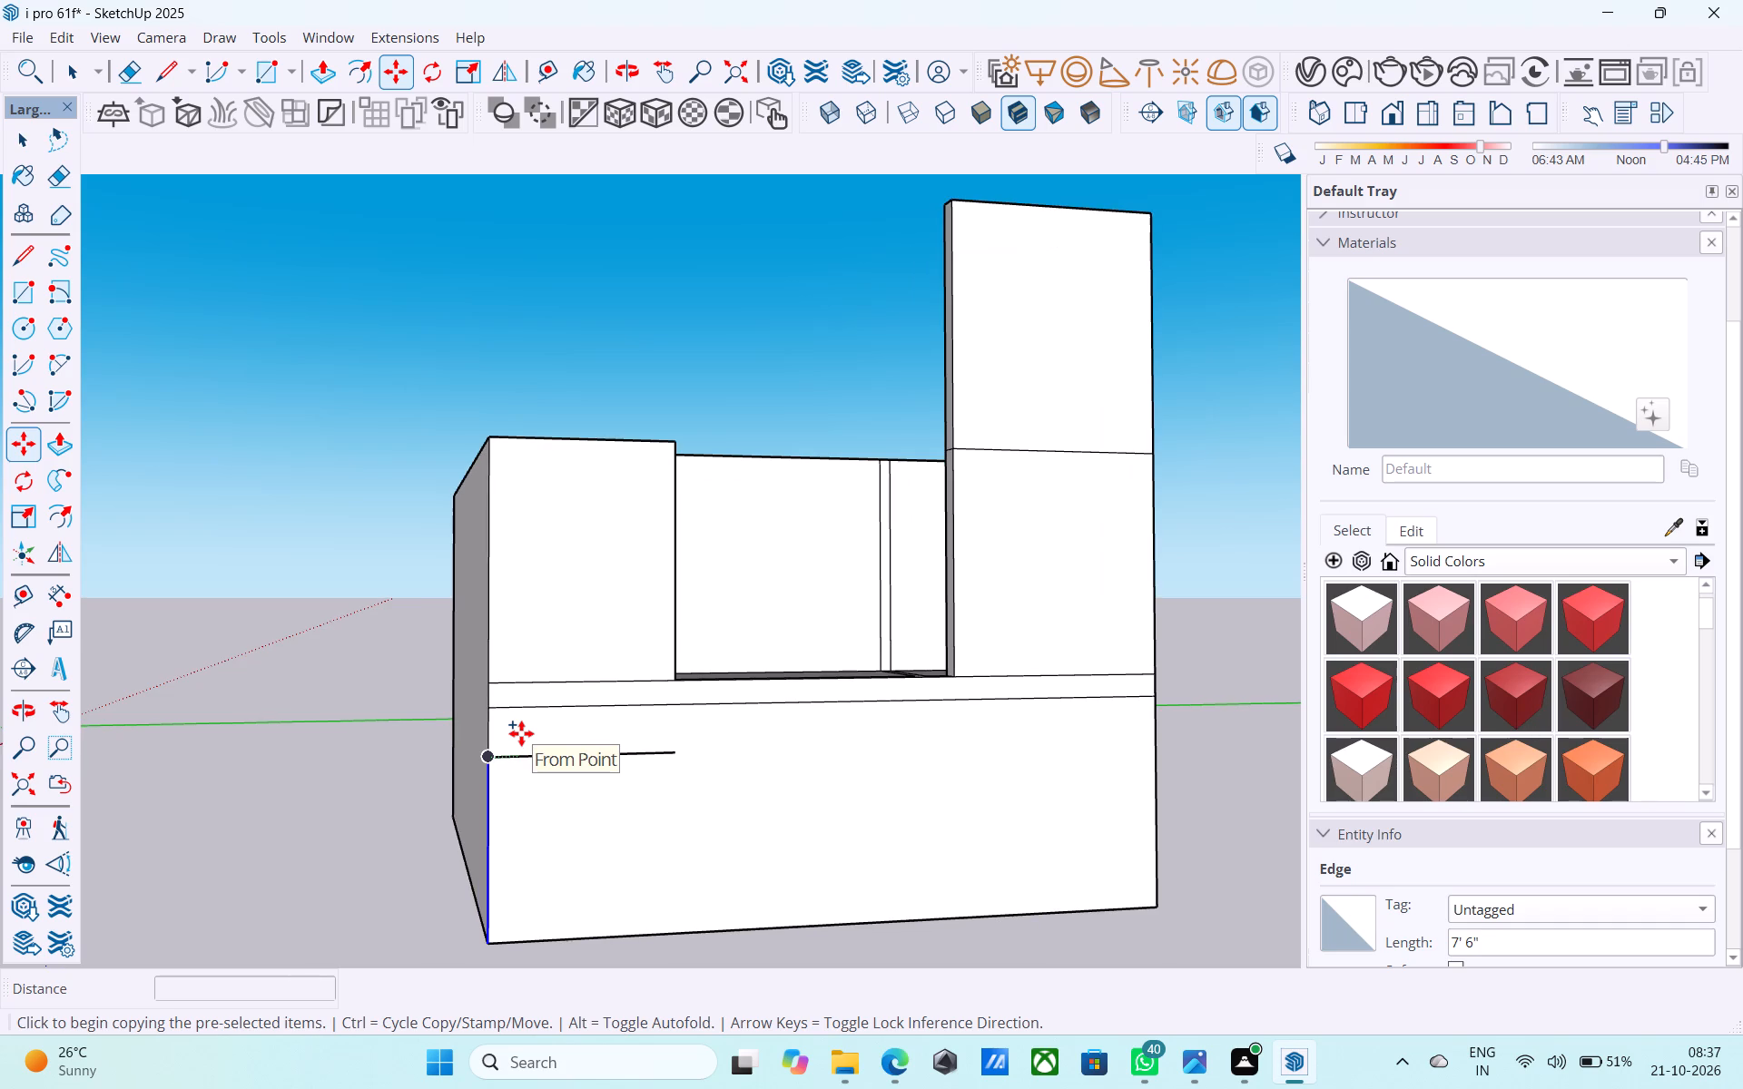
scroll(521, 733, "up", 3)
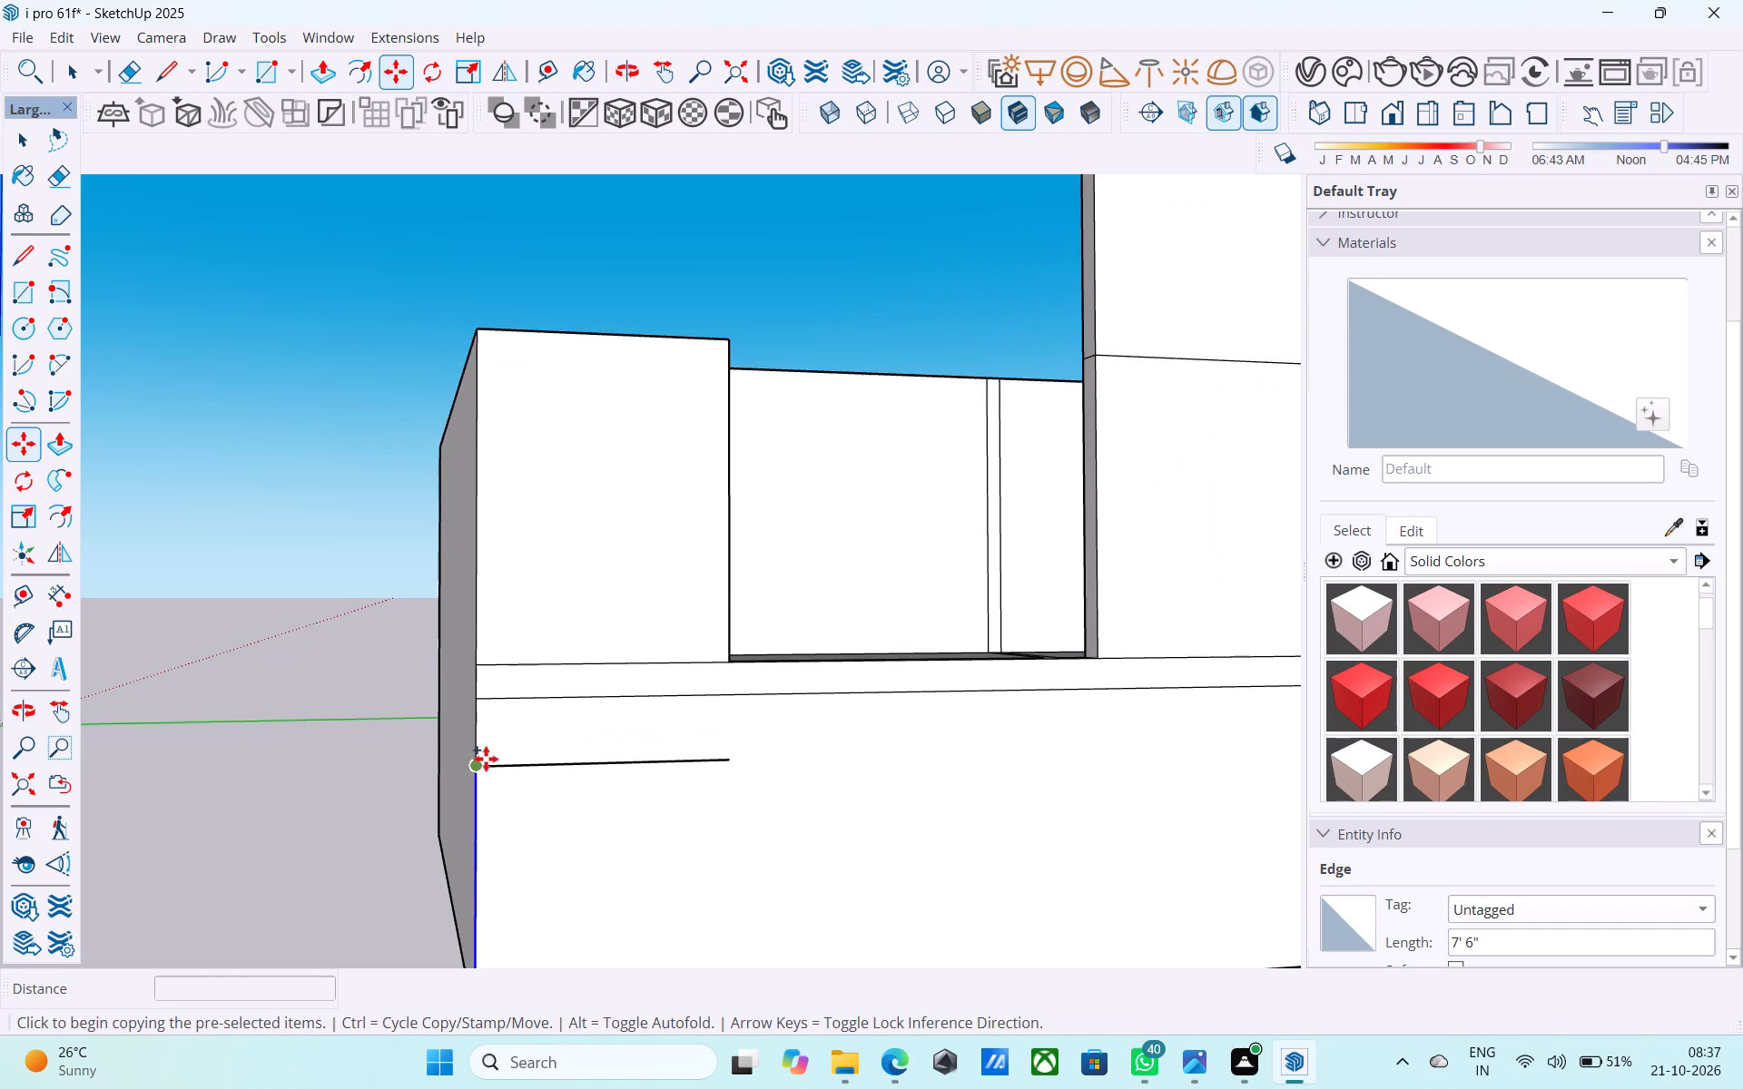
left_click(483, 762)
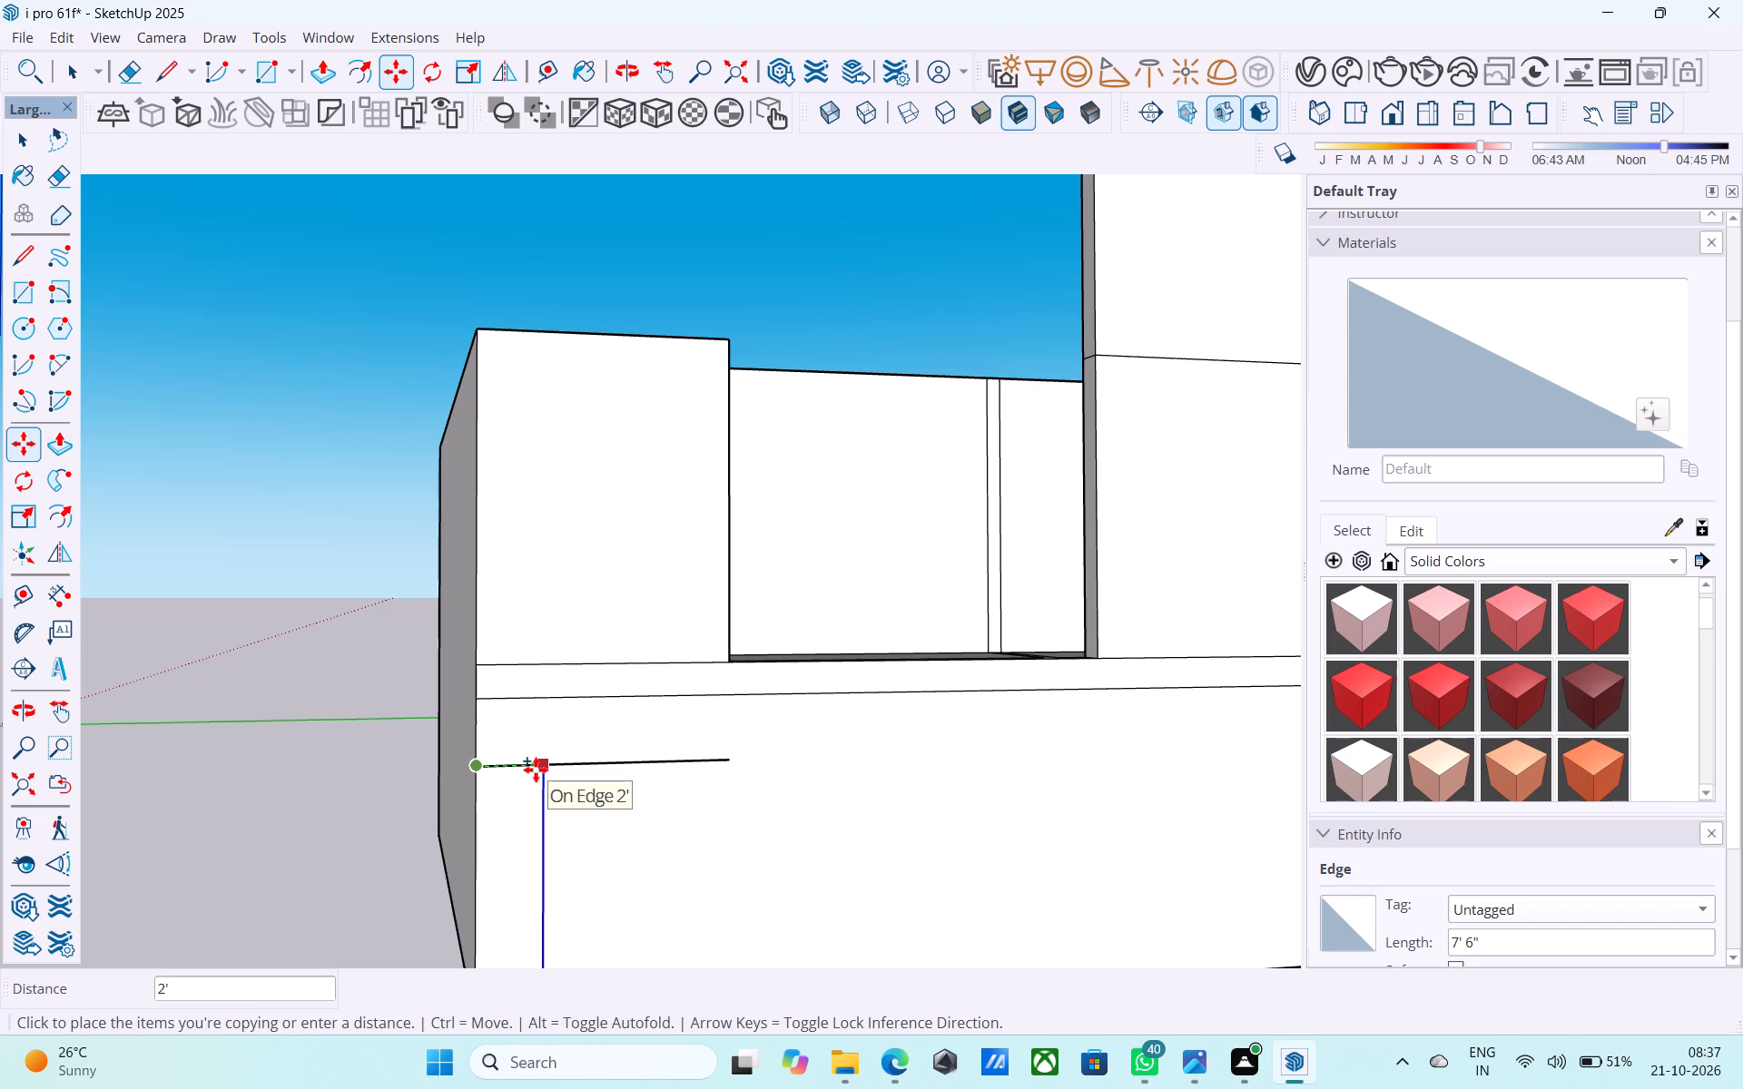
left_click(536, 770)
Copy the 22' 3" lower edge of the front band 2' down to continue the short line across the wall.
scroll(556, 664, "down", 4)
scroll(556, 664, "up", 1)
scroll(556, 664, "down", 7)
middle_click_drag(408, 790, 402, 818)
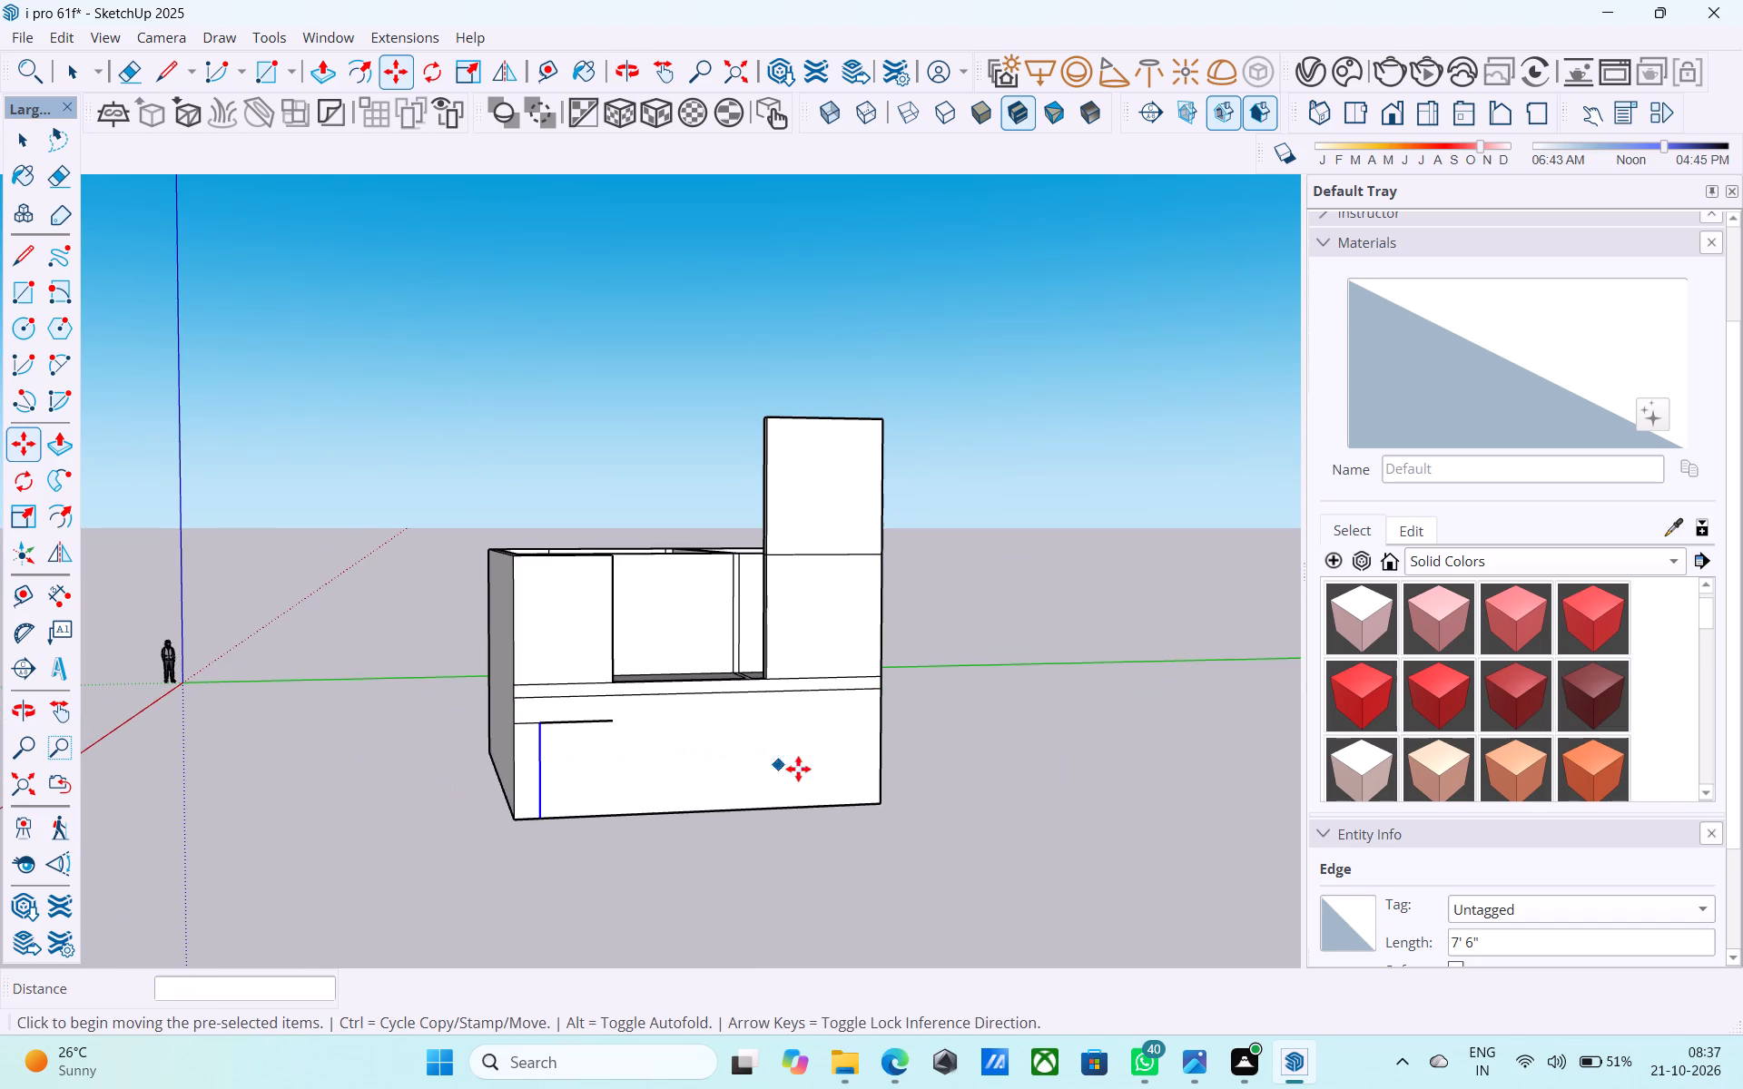
key("space")
key("l")
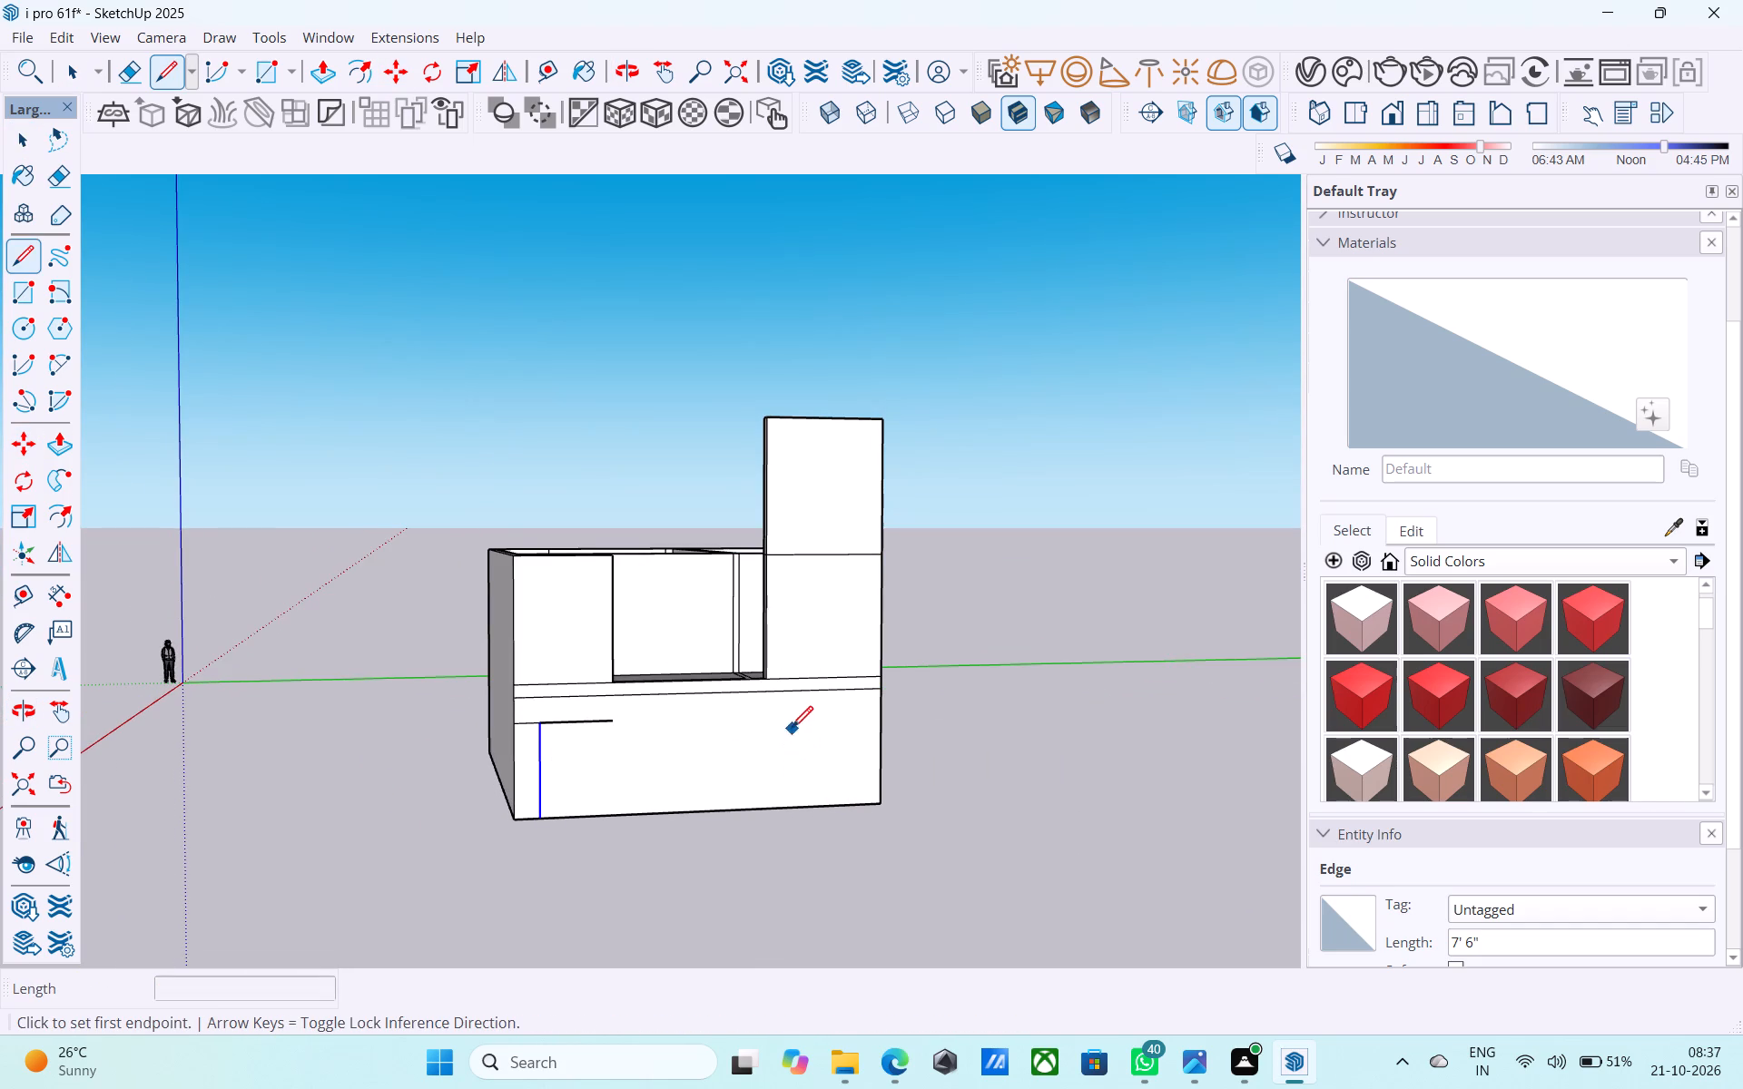
scroll(789, 727, "up", 3)
key("space")
left_click(747, 682)
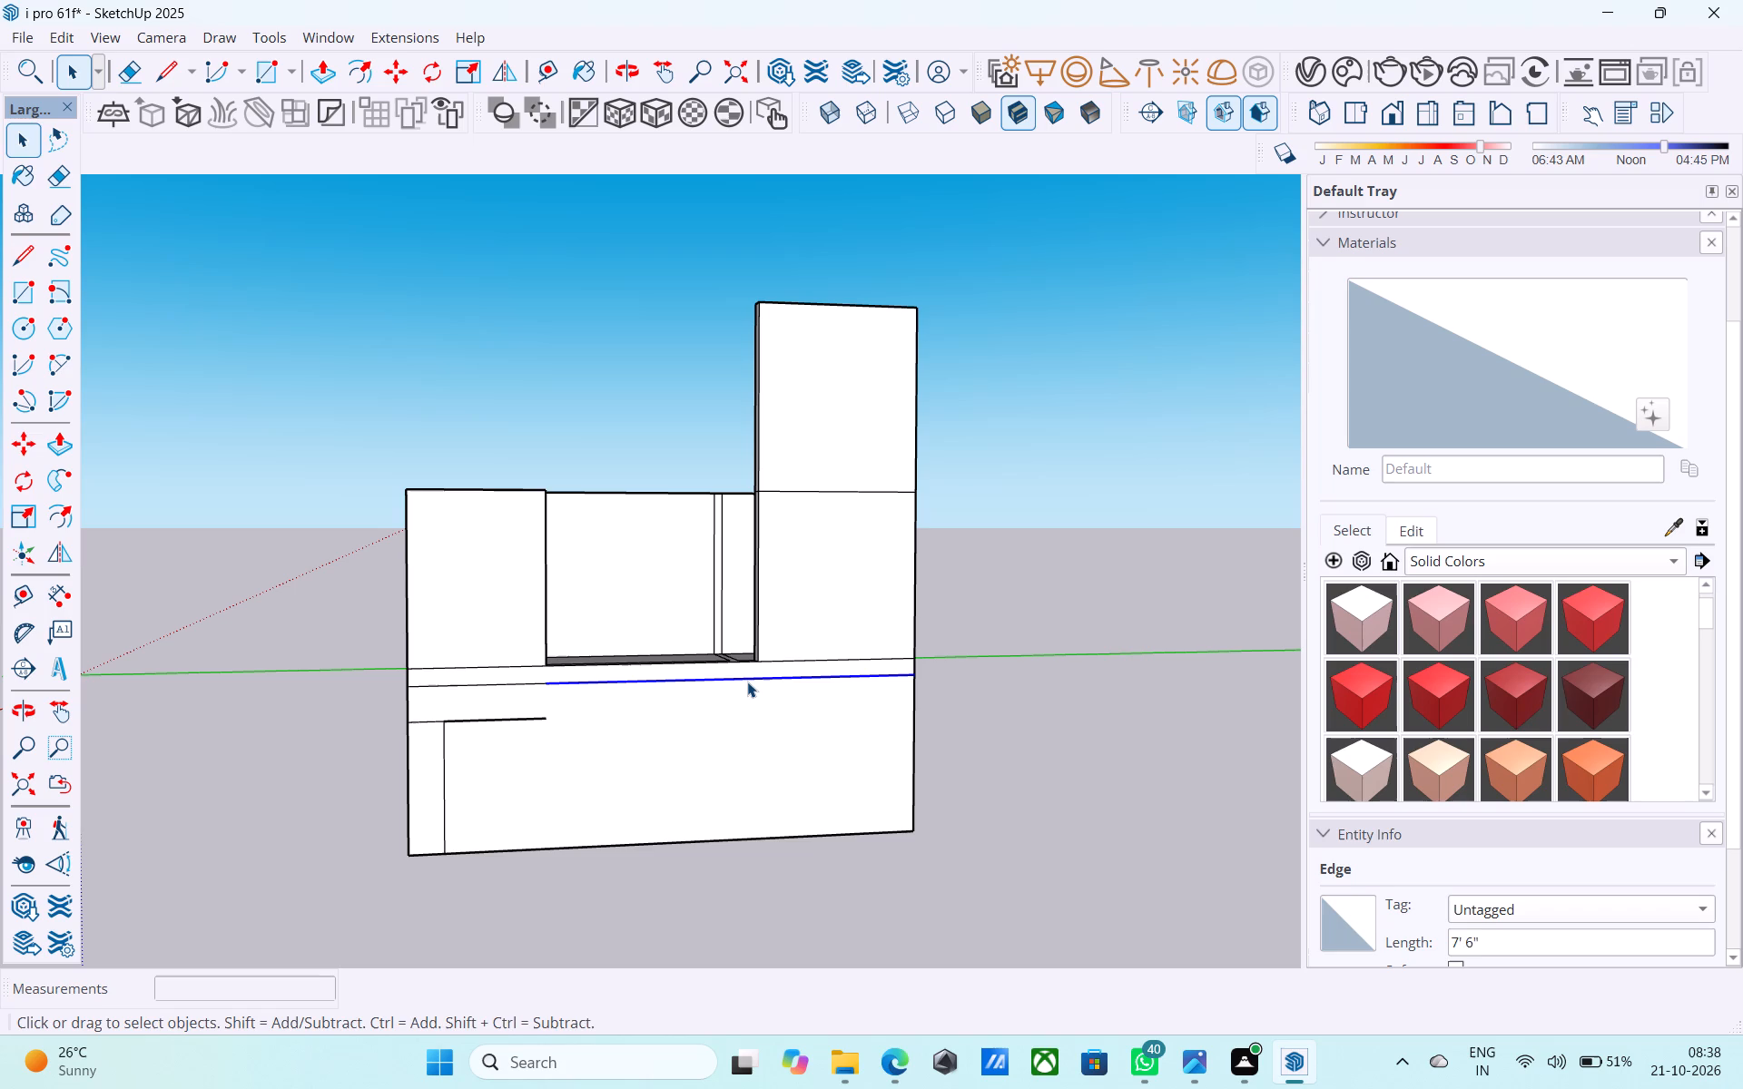
key("m")
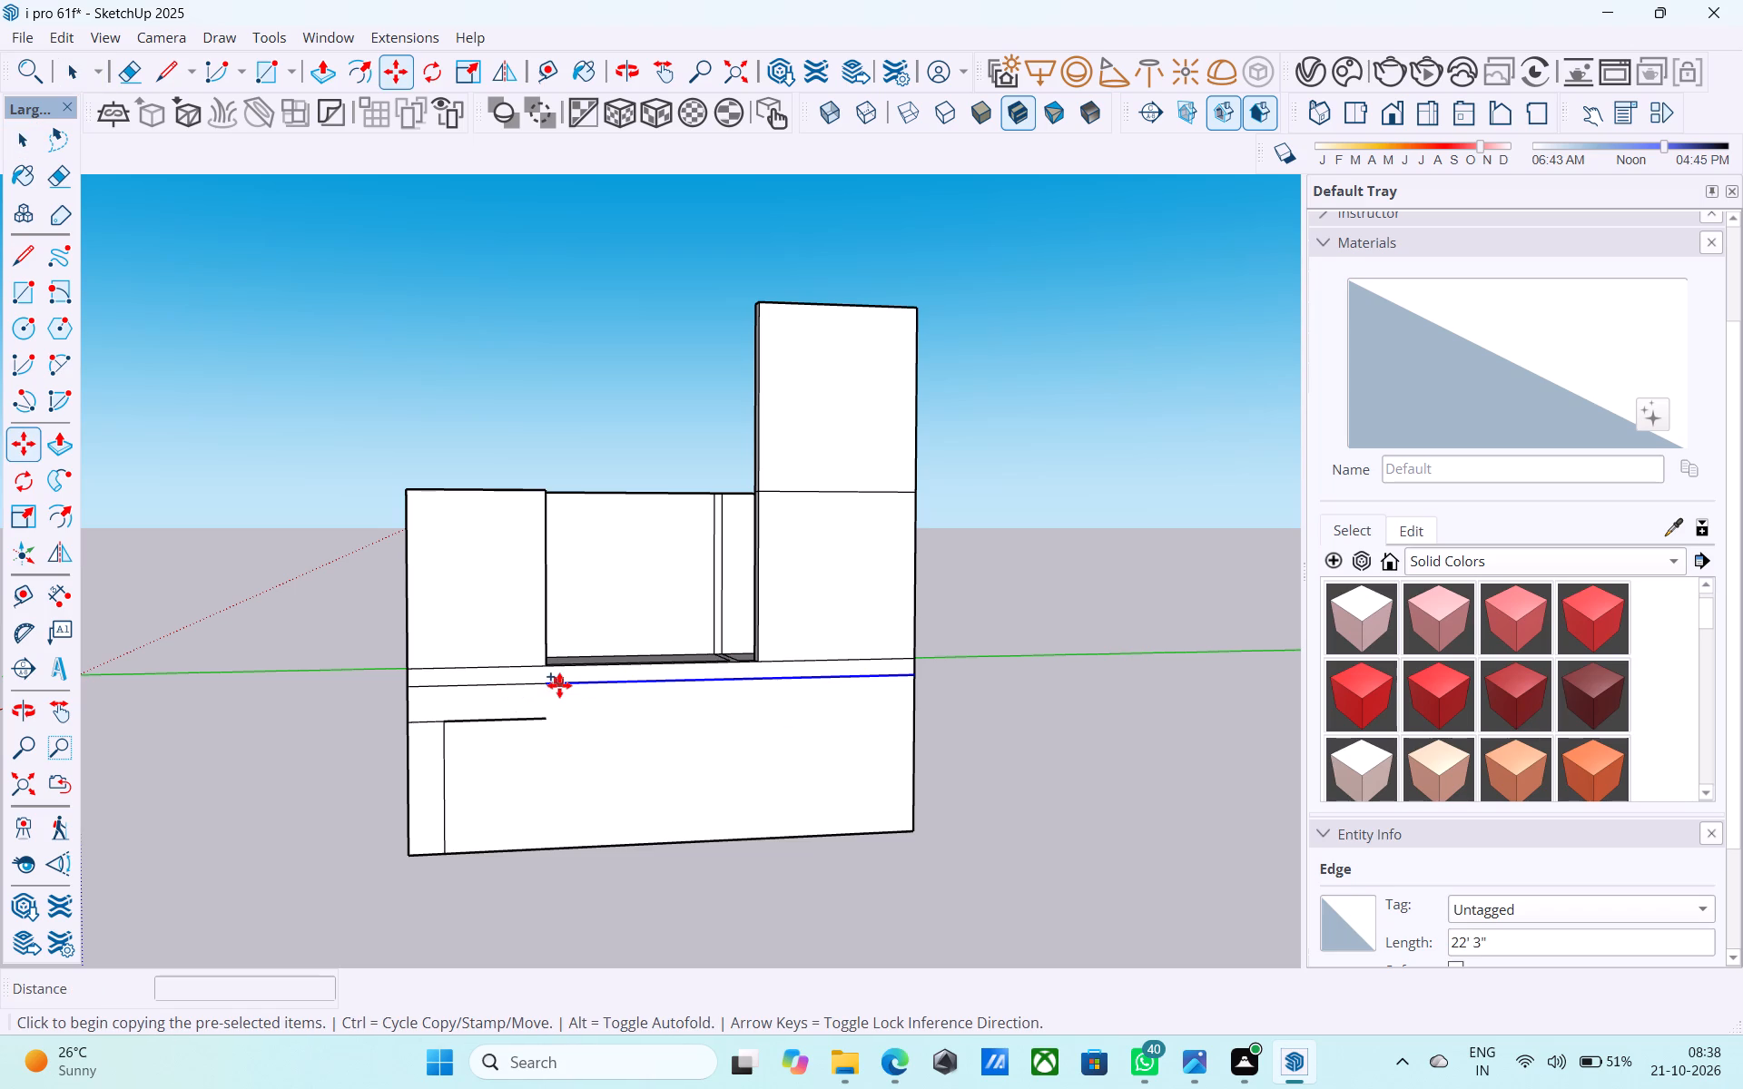
left_click(550, 684)
left_click(548, 716)
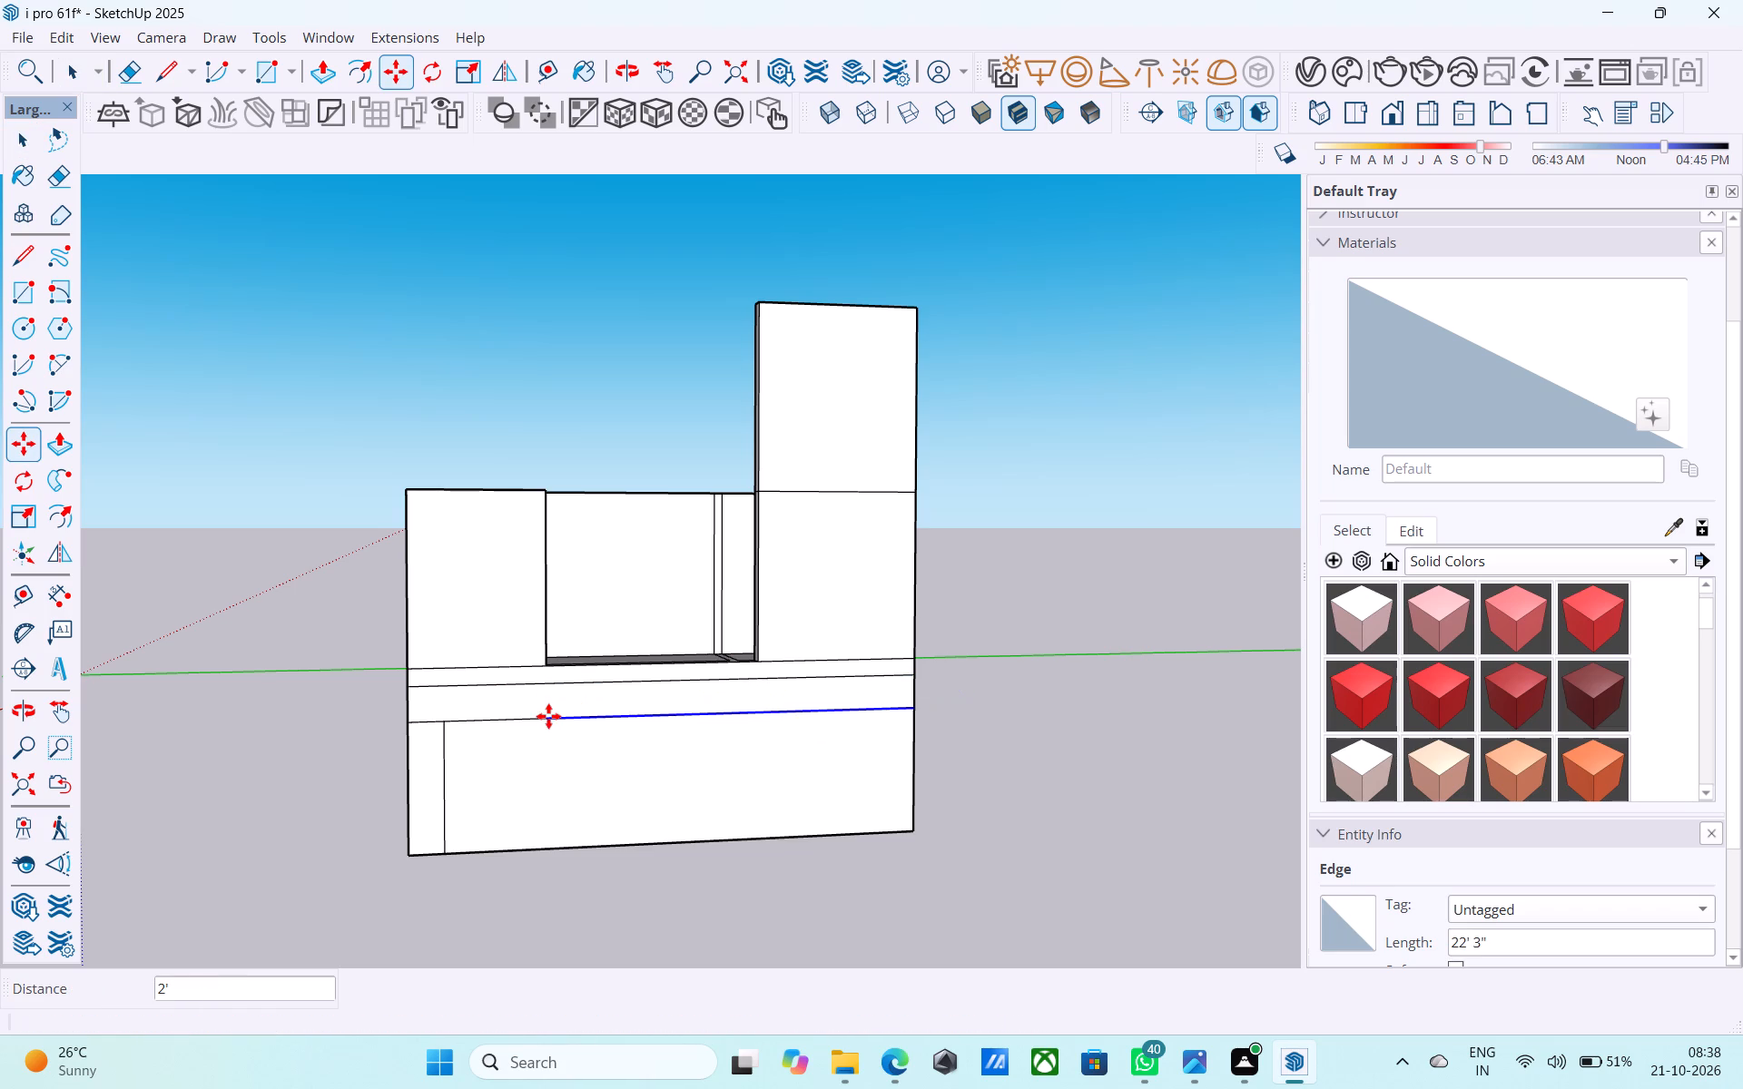
key("space")
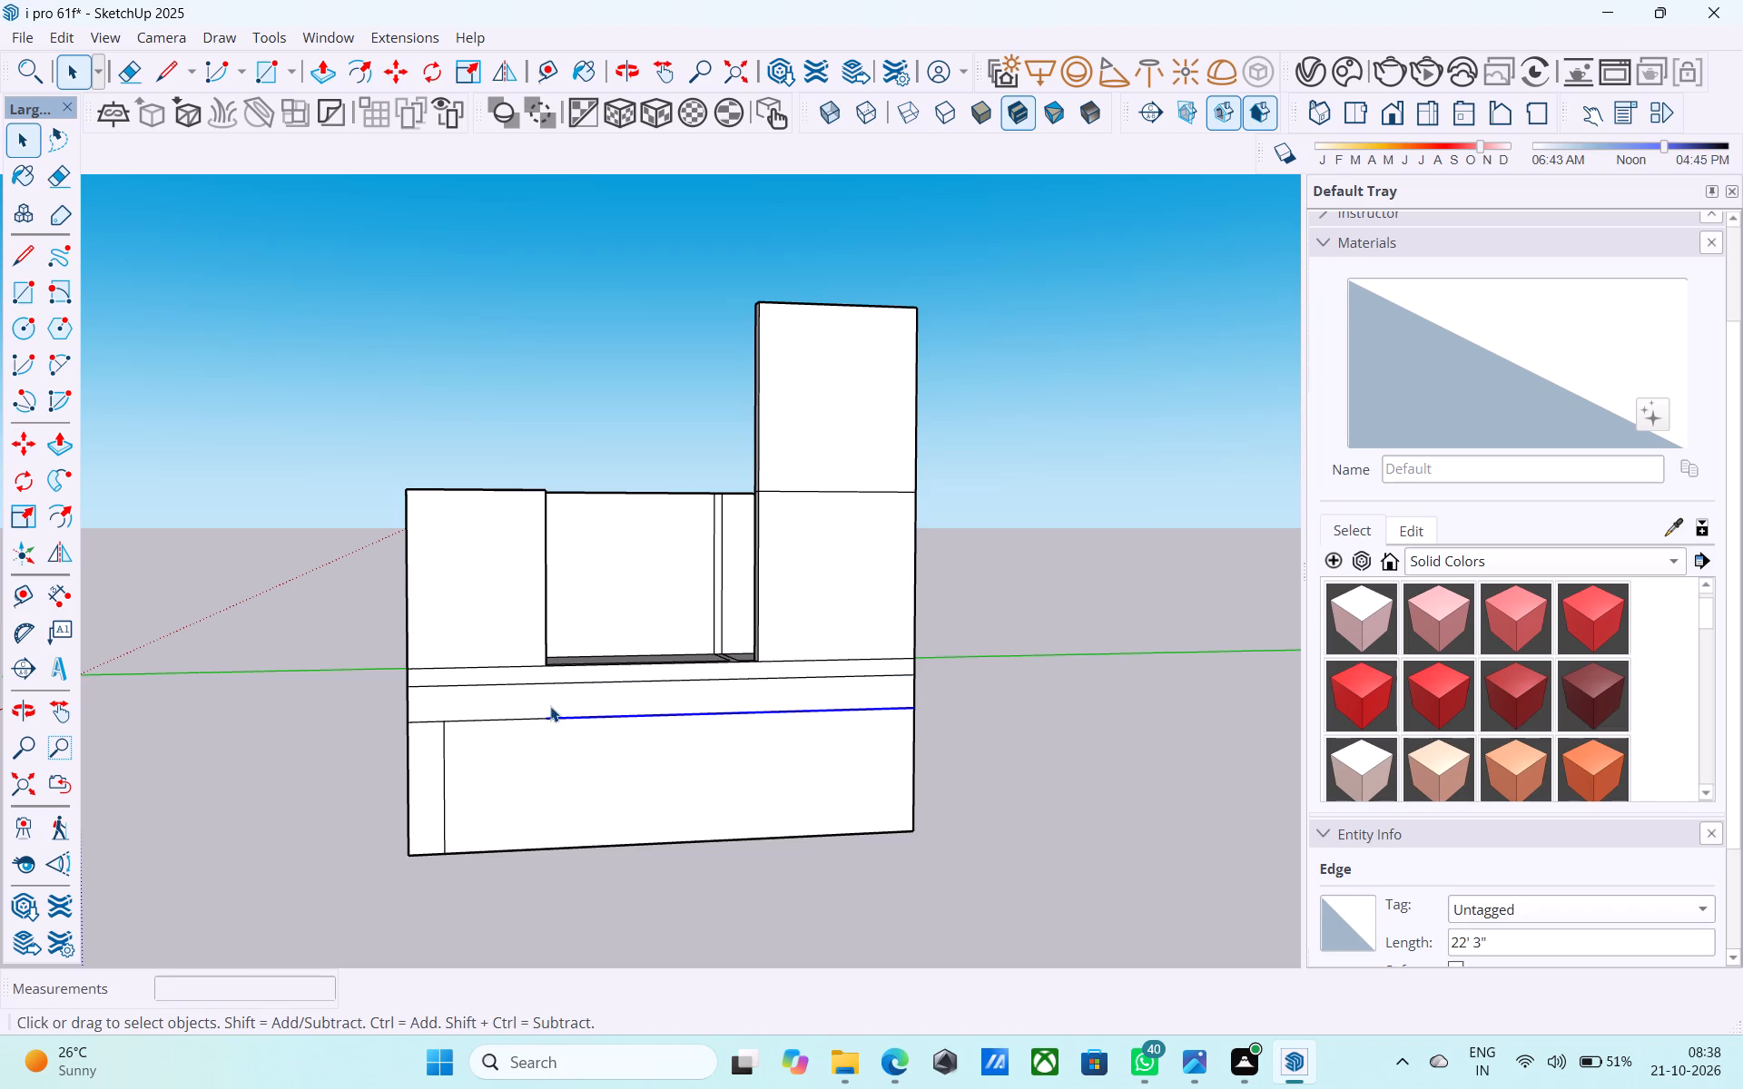
Copy the 7' 6" front corner edge below the tall wall 2' inward along the lower horizontal line.
middle_click_drag(554, 705, 519, 693)
scroll(768, 692, "down", 1)
middle_click_drag(766, 692, 684, 679)
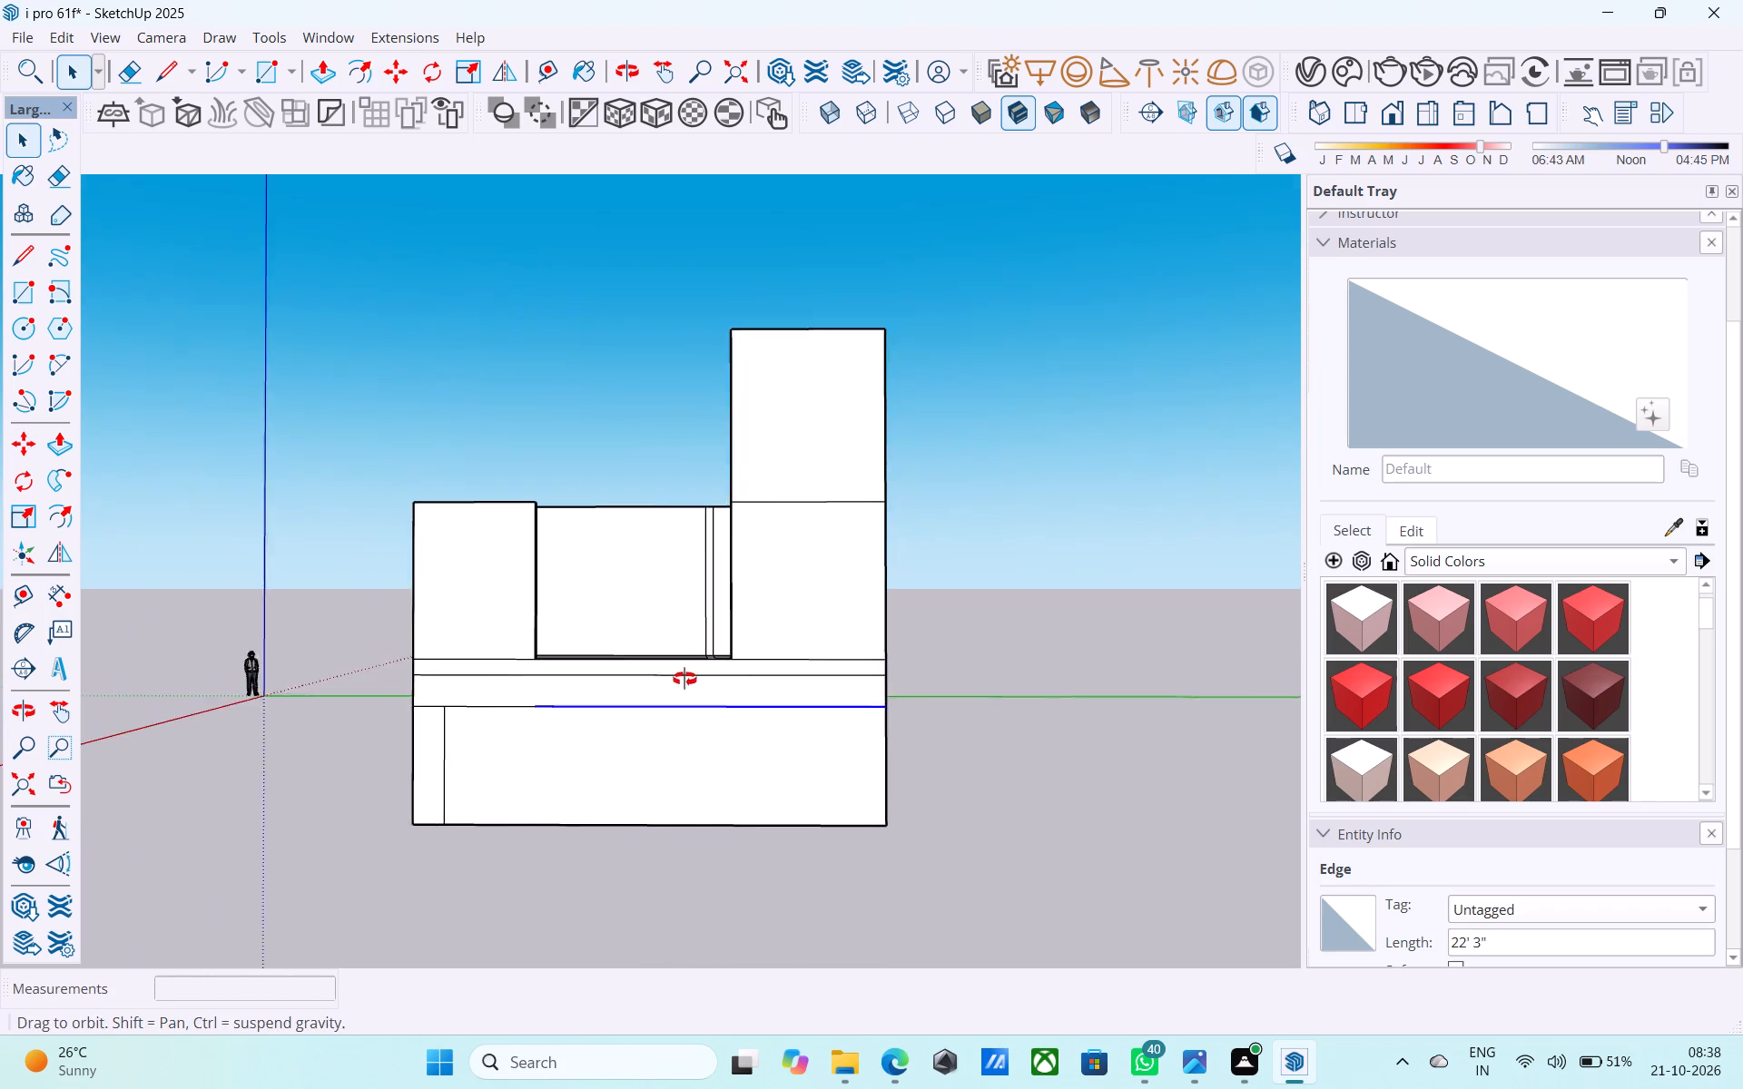
middle_click_drag(684, 679, 700, 690)
middle_click_drag(740, 744, 692, 753)
middle_click_drag(727, 768, 699, 768)
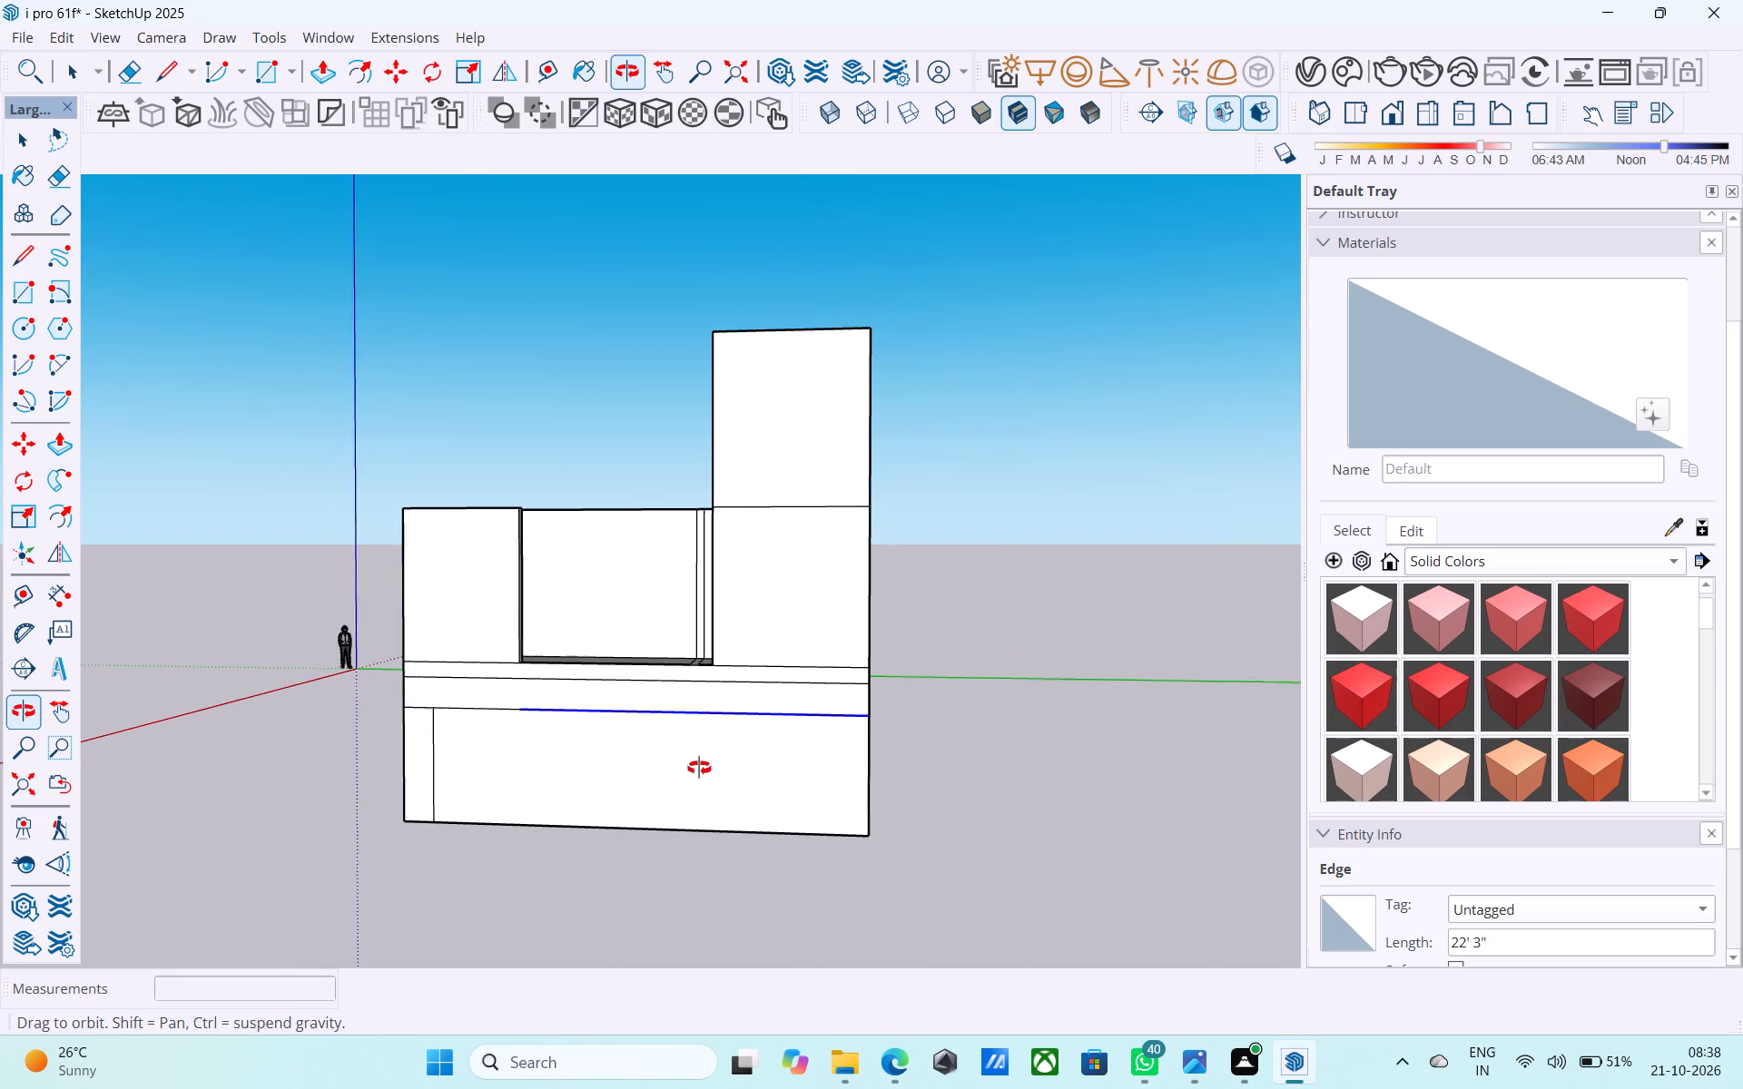
middle_click_drag(699, 768, 693, 767)
middle_click_drag(701, 768, 645, 781)
middle_click_drag(687, 784, 620, 801)
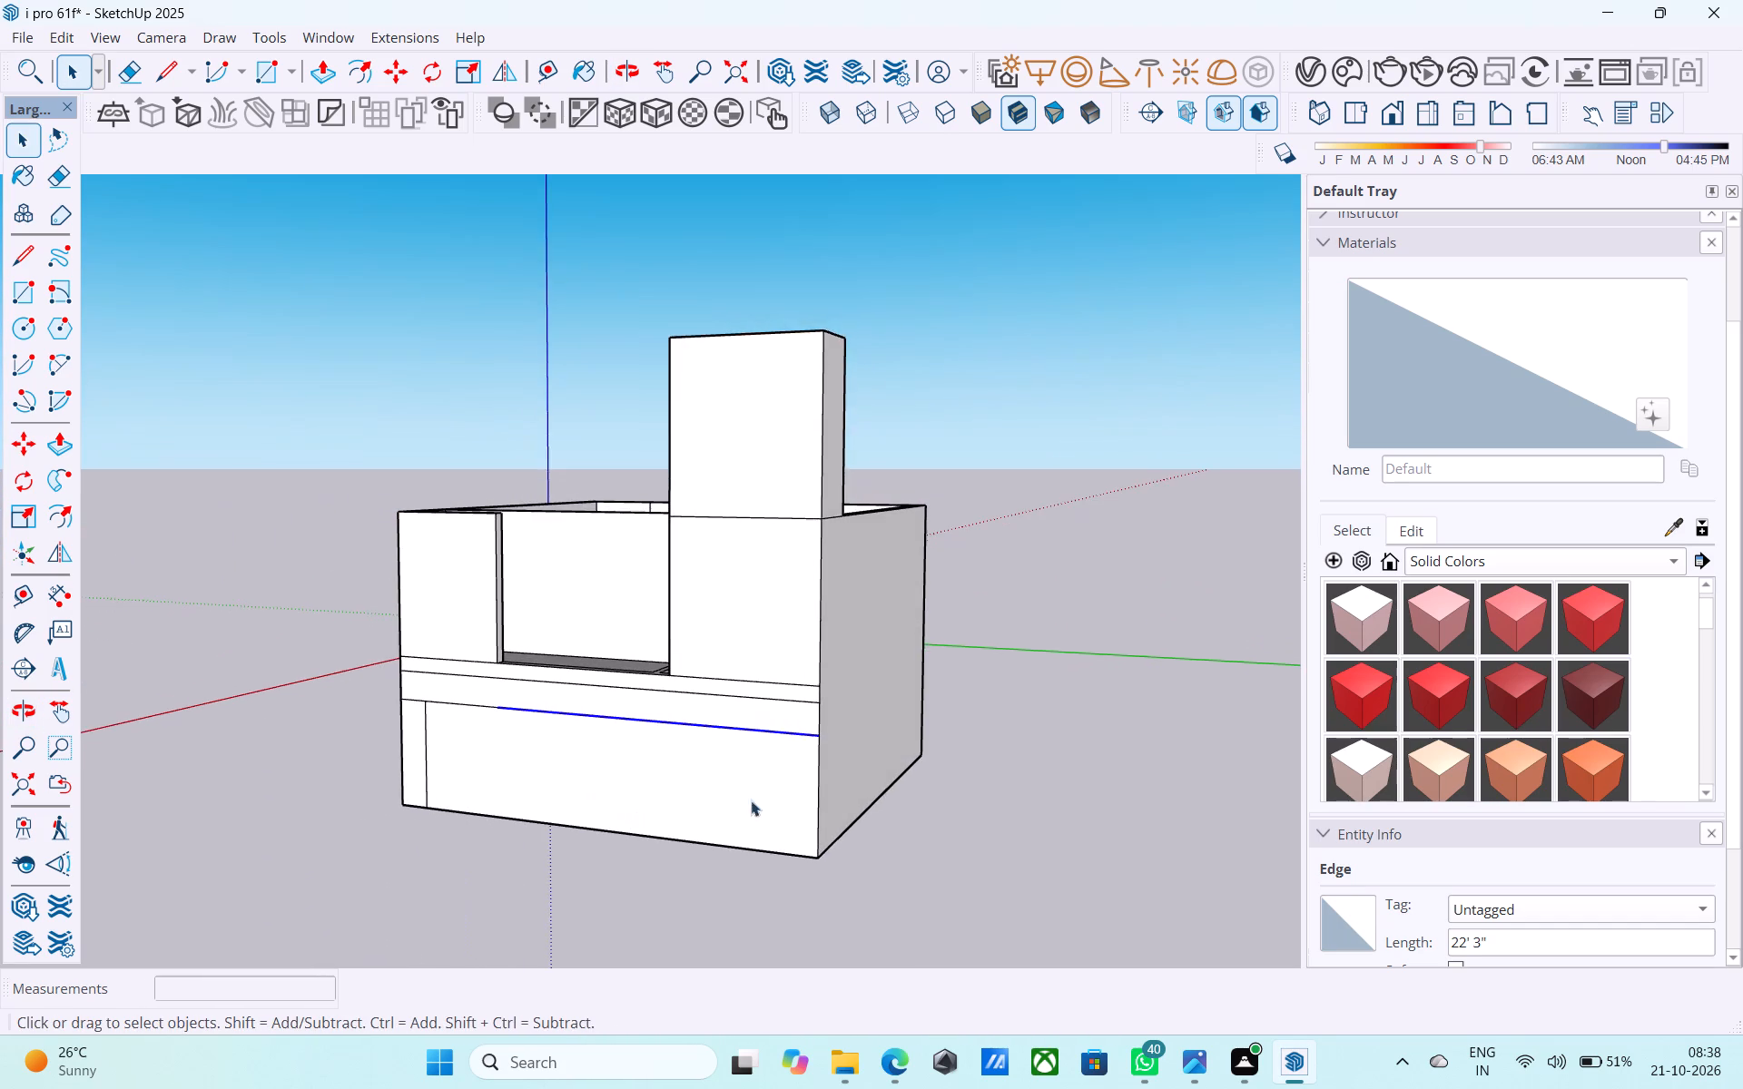
scroll(808, 793, "up", 1)
left_click(821, 800)
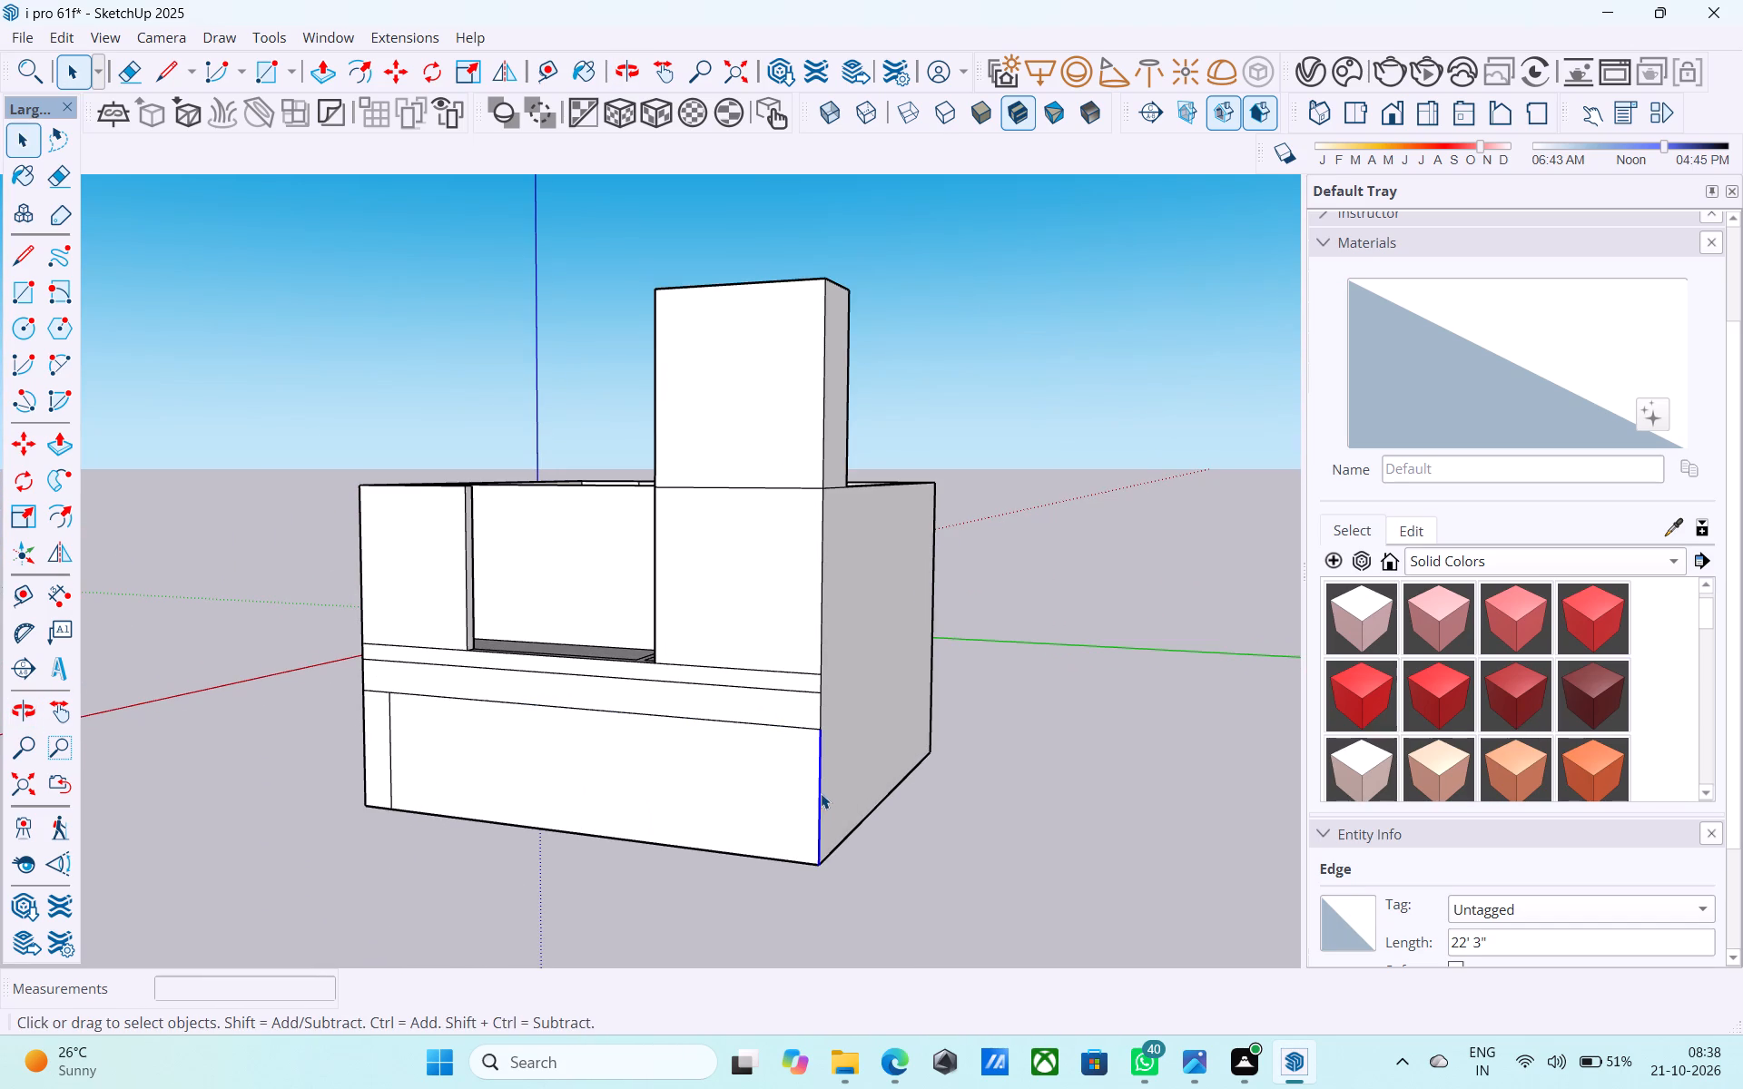
key("m")
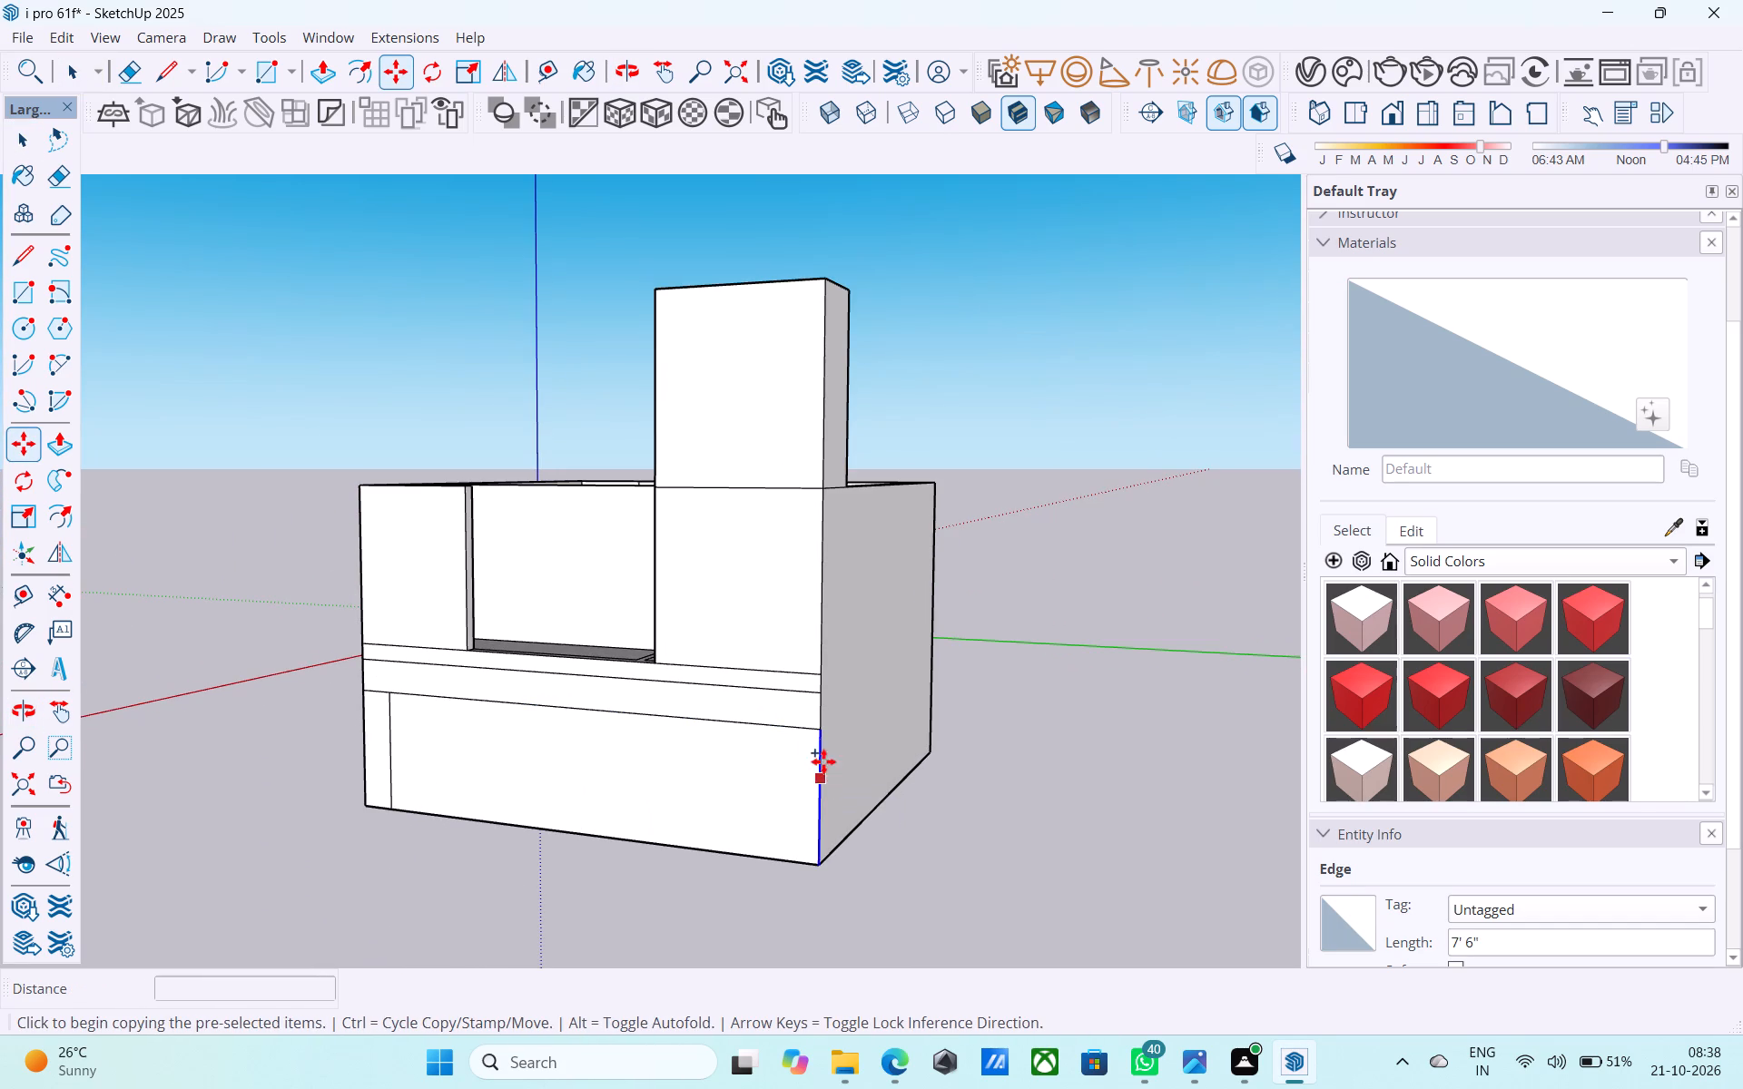
left_click(816, 737)
left_click(796, 731)
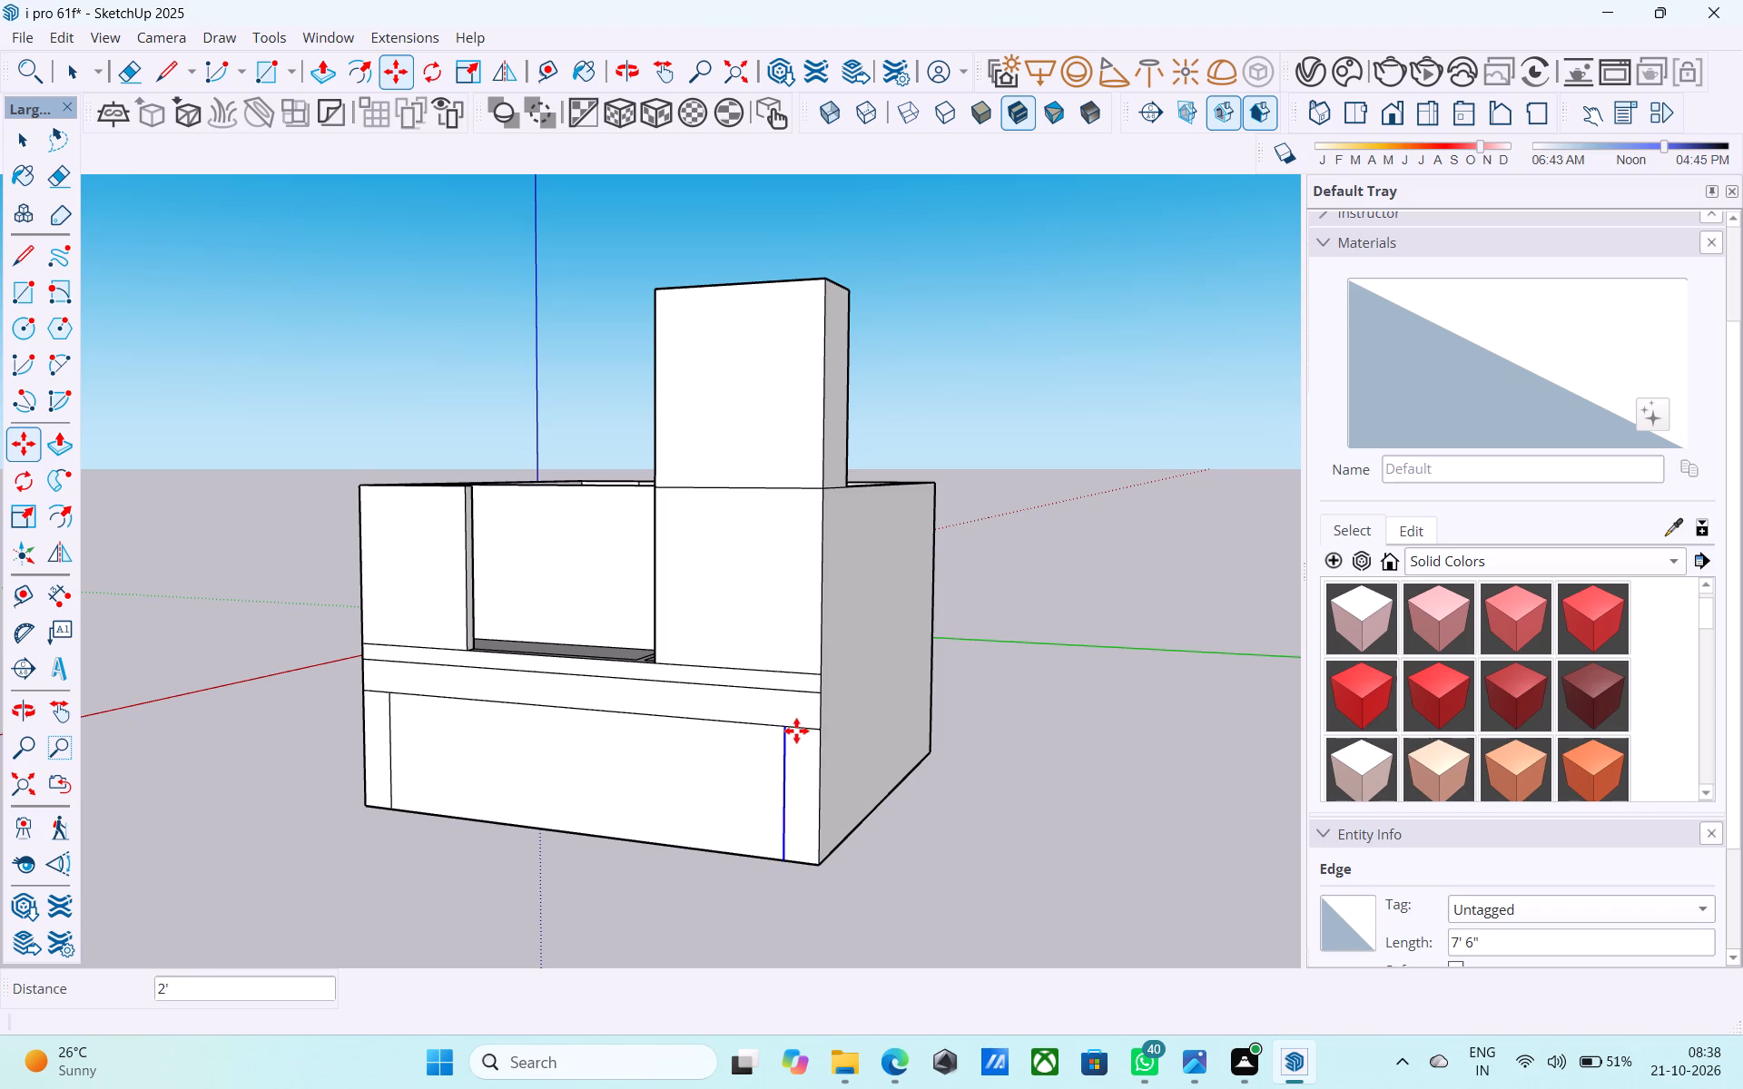
Copy the vertical line below the tall wall 12' across the front wall towards the opposite corner.
scroll(796, 731, "up", 1)
scroll(796, 731, "down", 1)
middle_click_drag(796, 731, 969, 731)
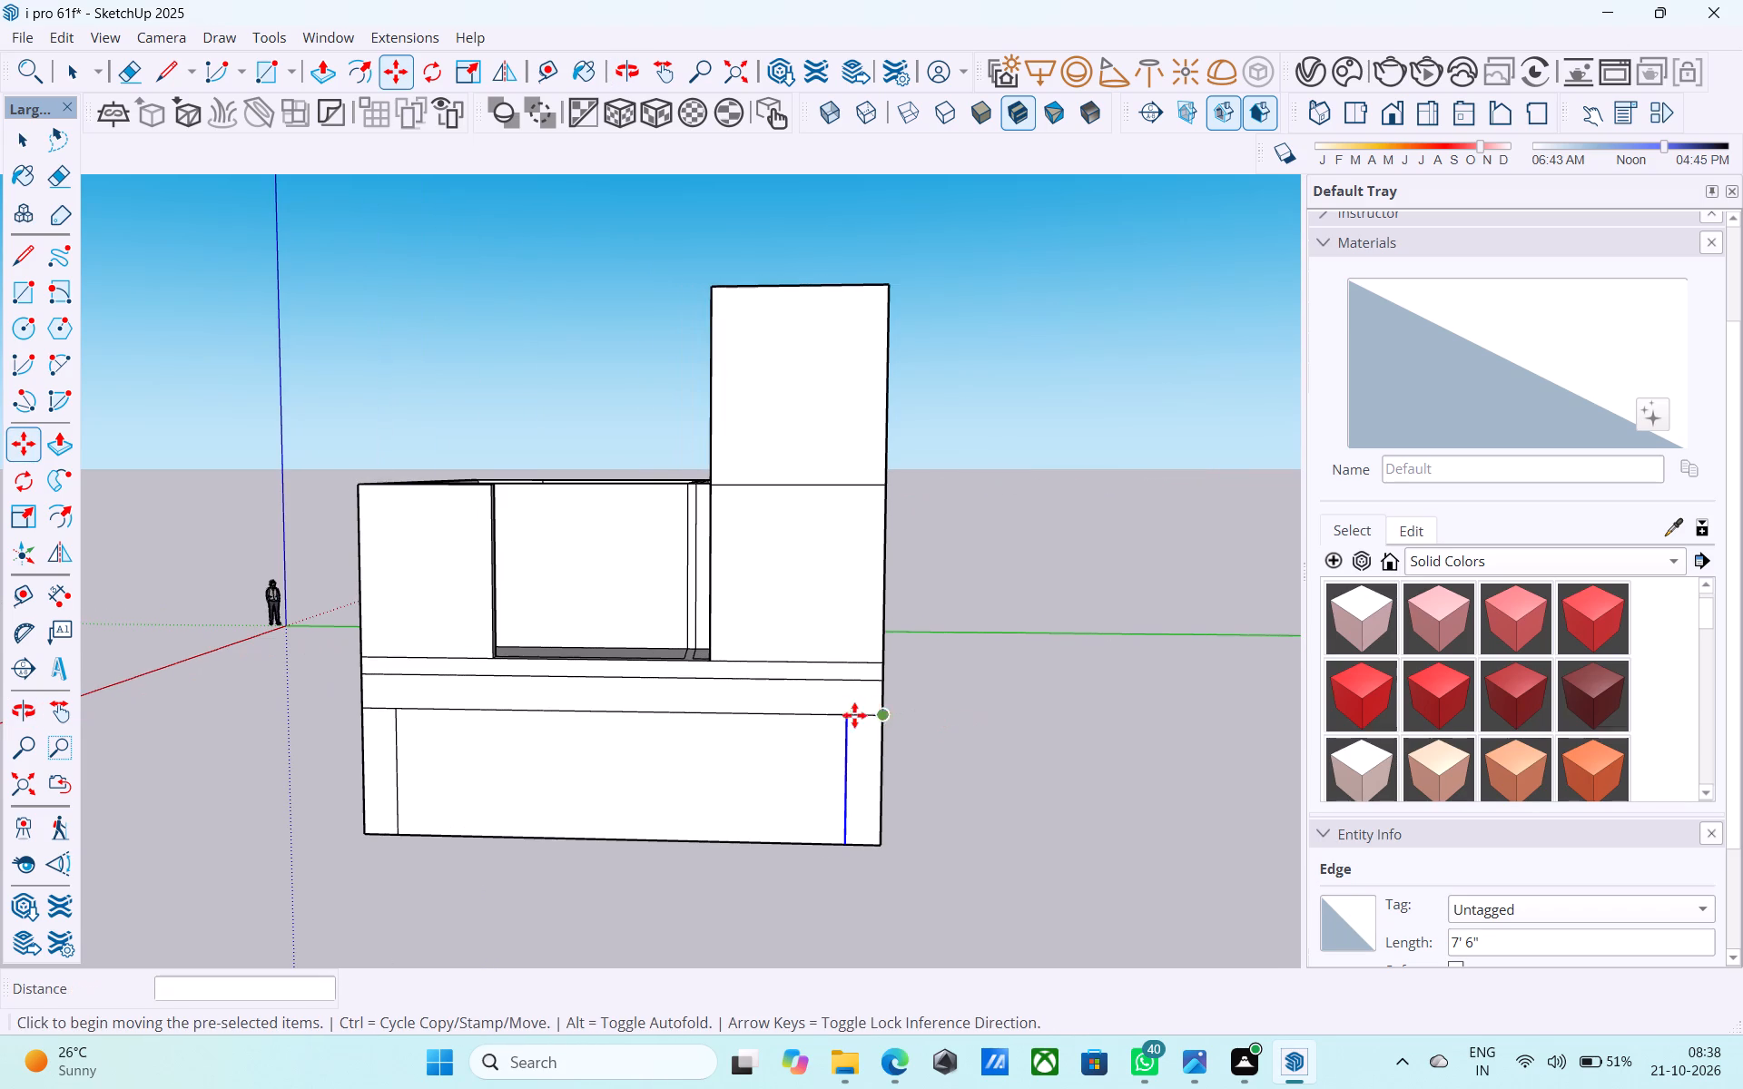
left_click(853, 715)
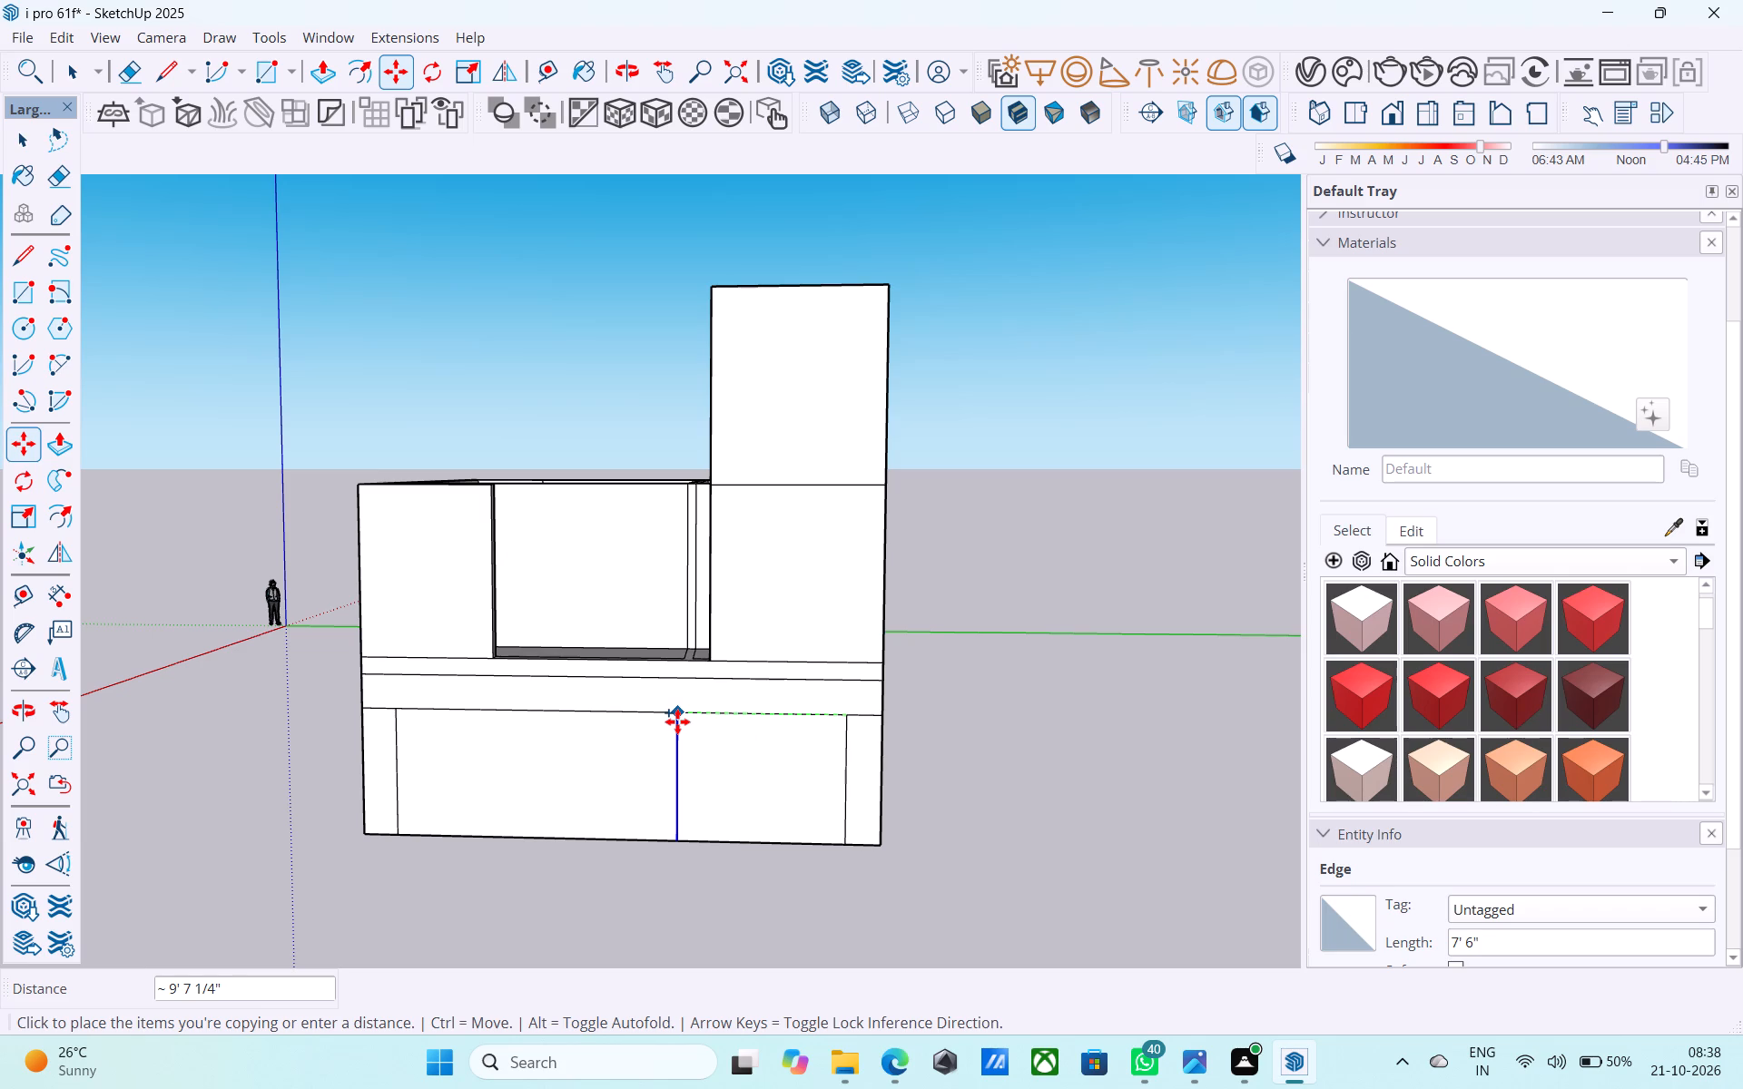
type("10'")
key("Return")
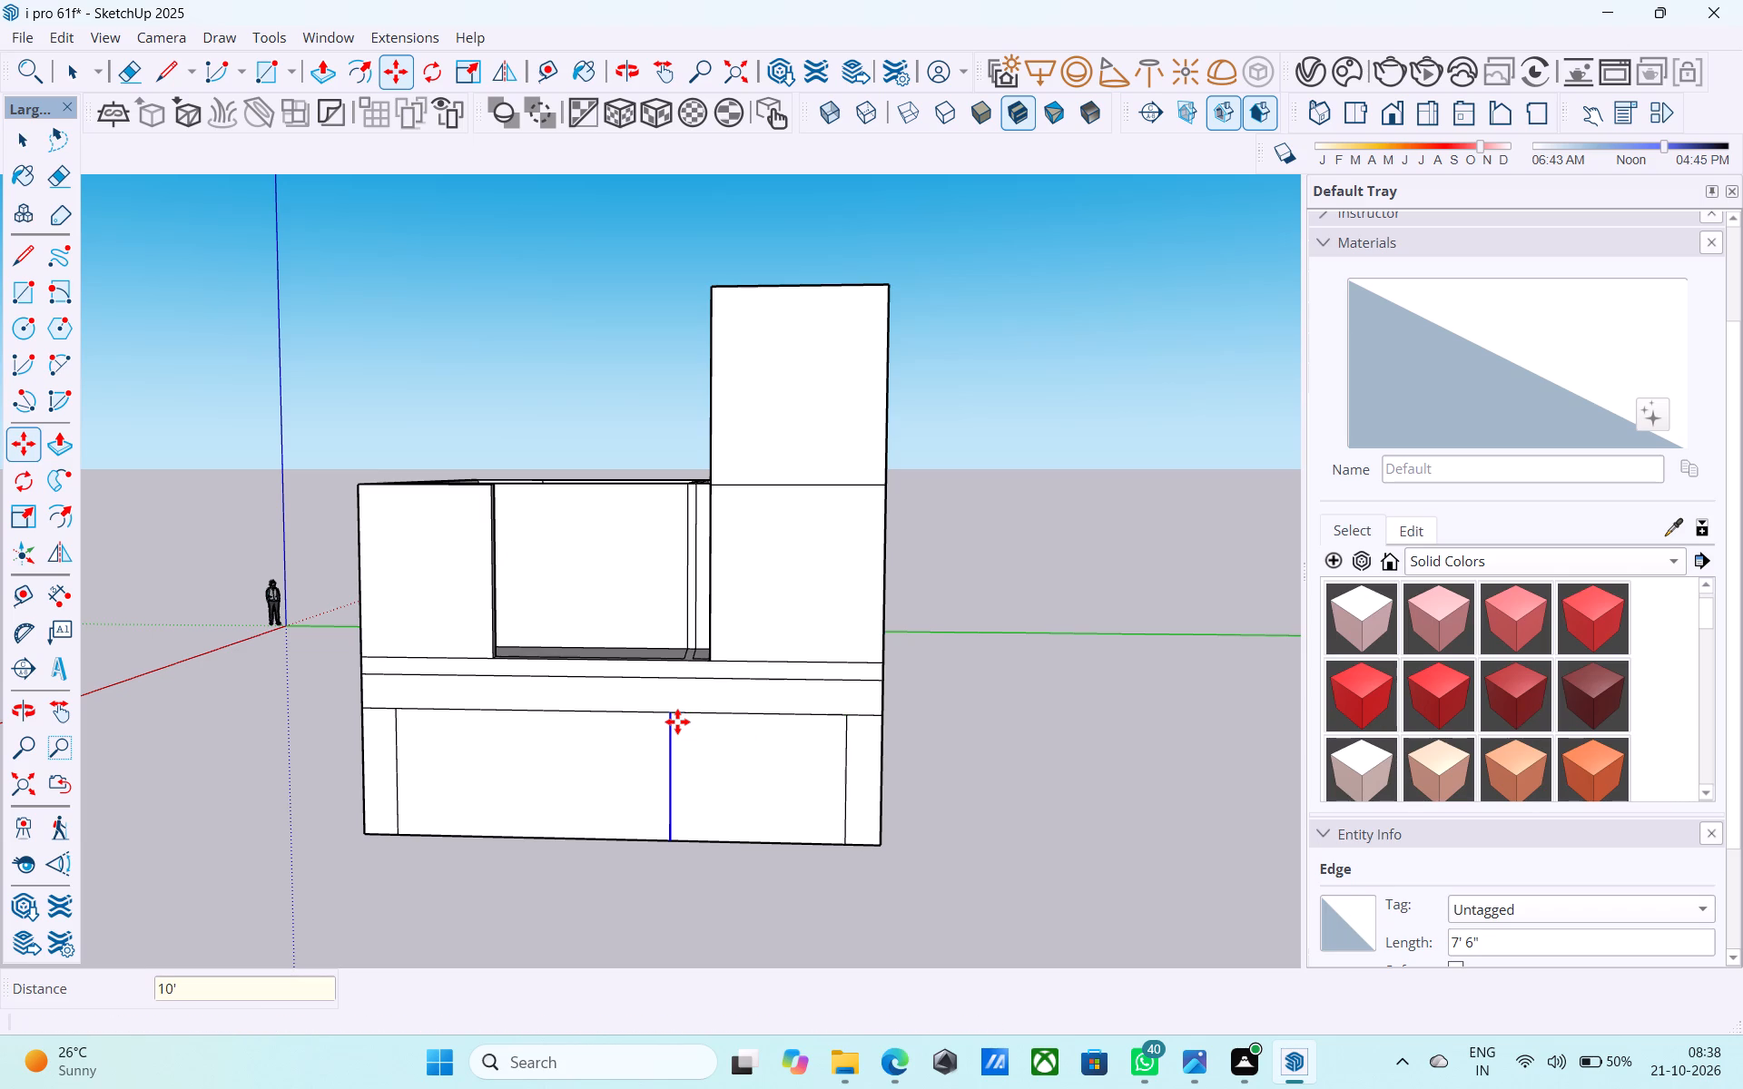
type("12")
key("apostrophe")
key("Return")
Copy the middle vertical line 2' back towards the tall wall's side.
scroll(570, 748, "up", 4)
scroll(676, 747, "up", 3)
left_click(667, 686)
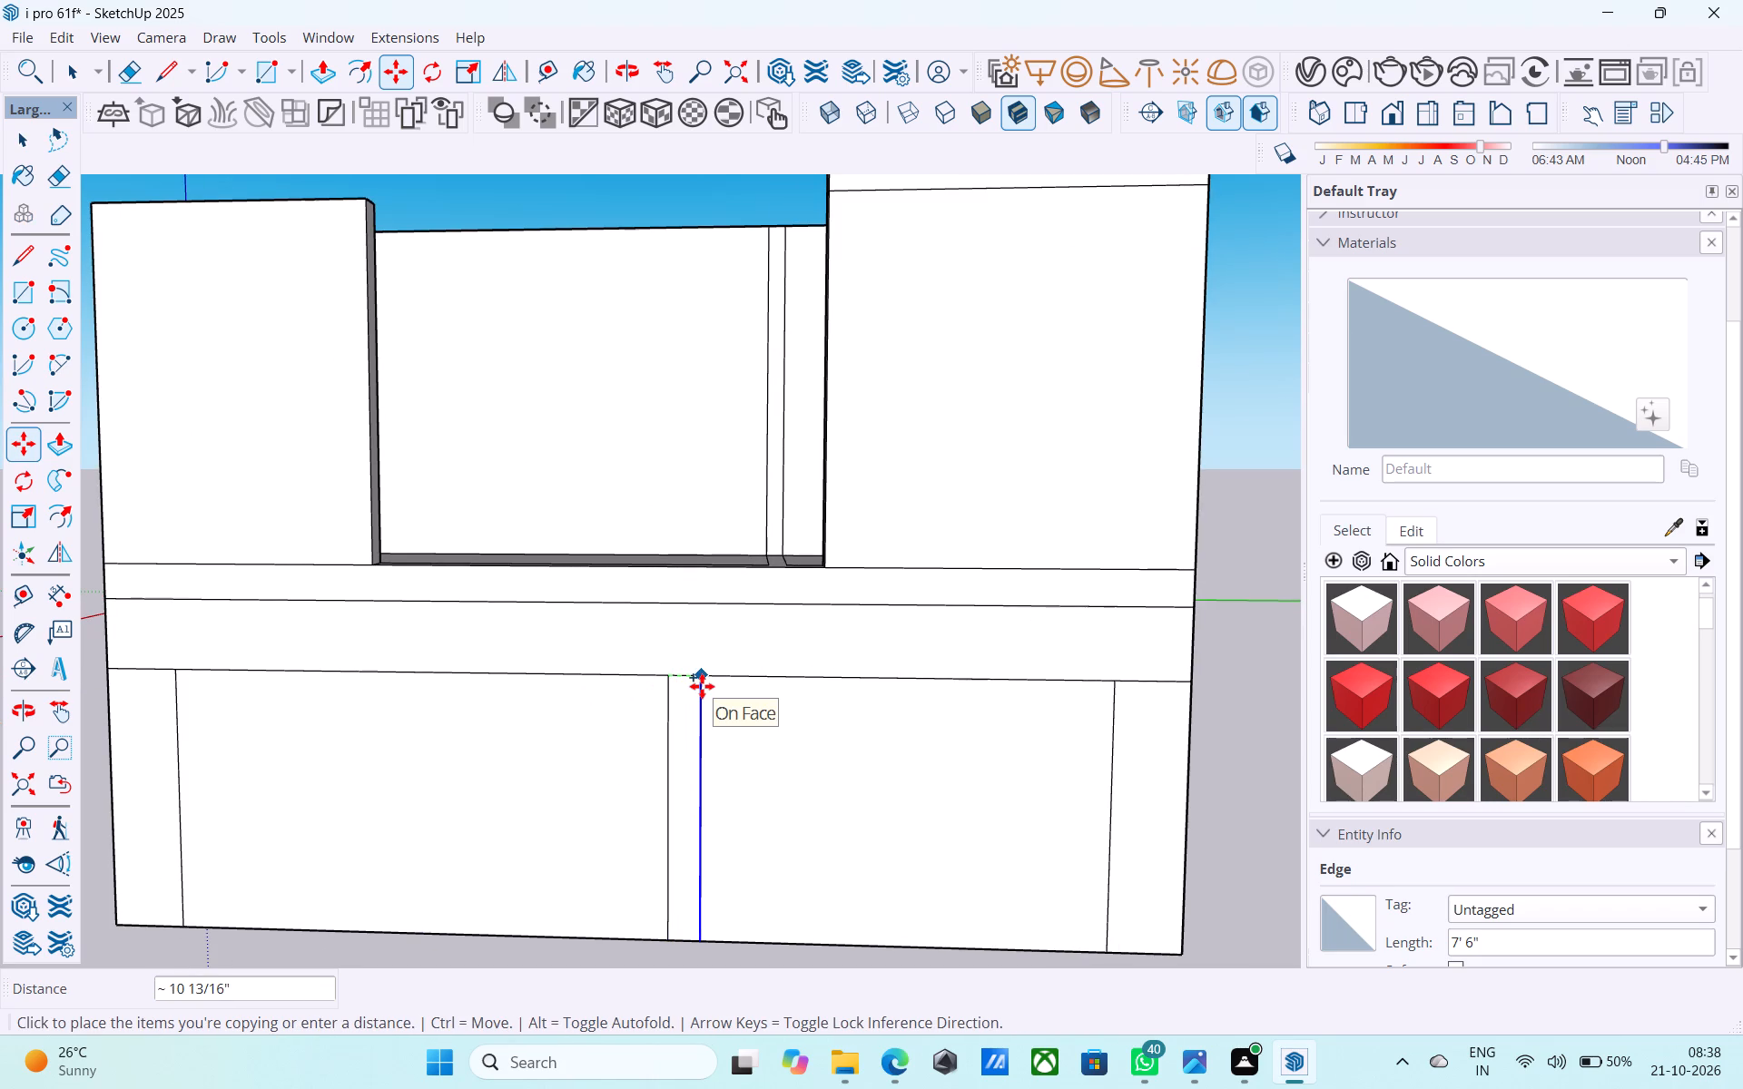
type("2'")
key("Return")
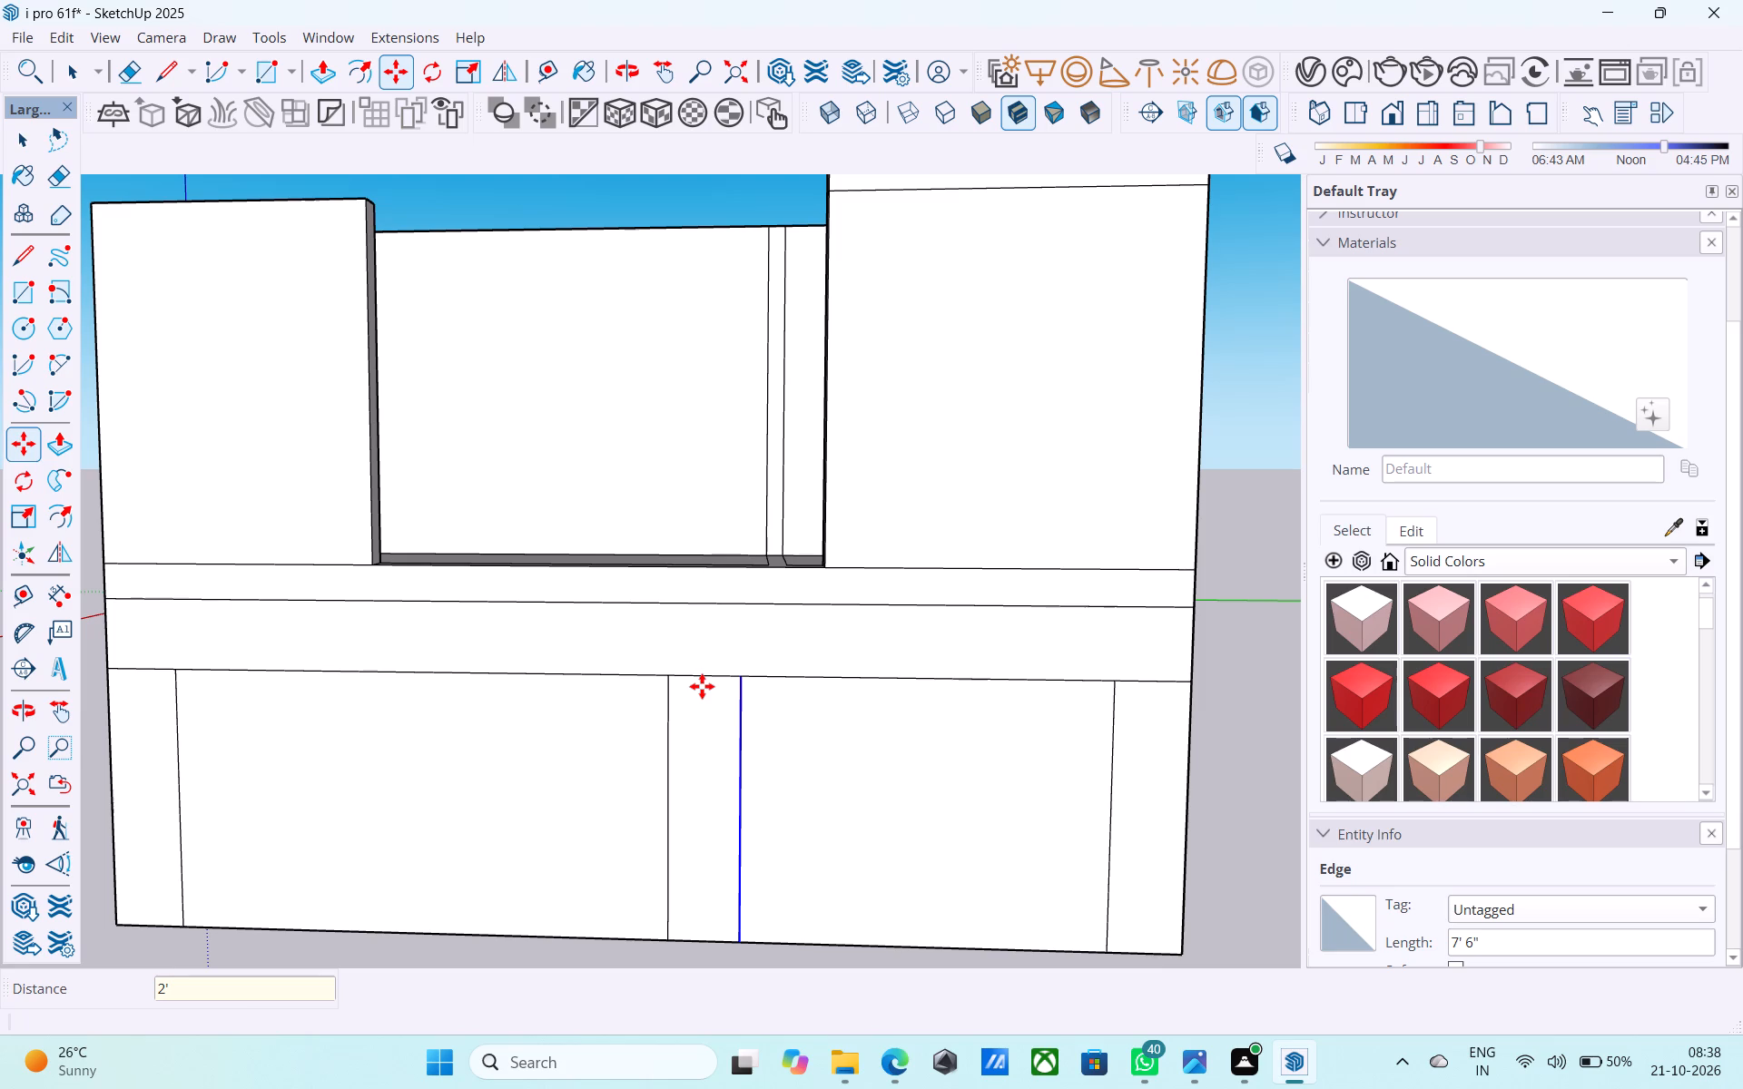
Erase the three horizontal line pieces at both wall ends and between the middle verticals, leaving two panel outlines.
key("e")
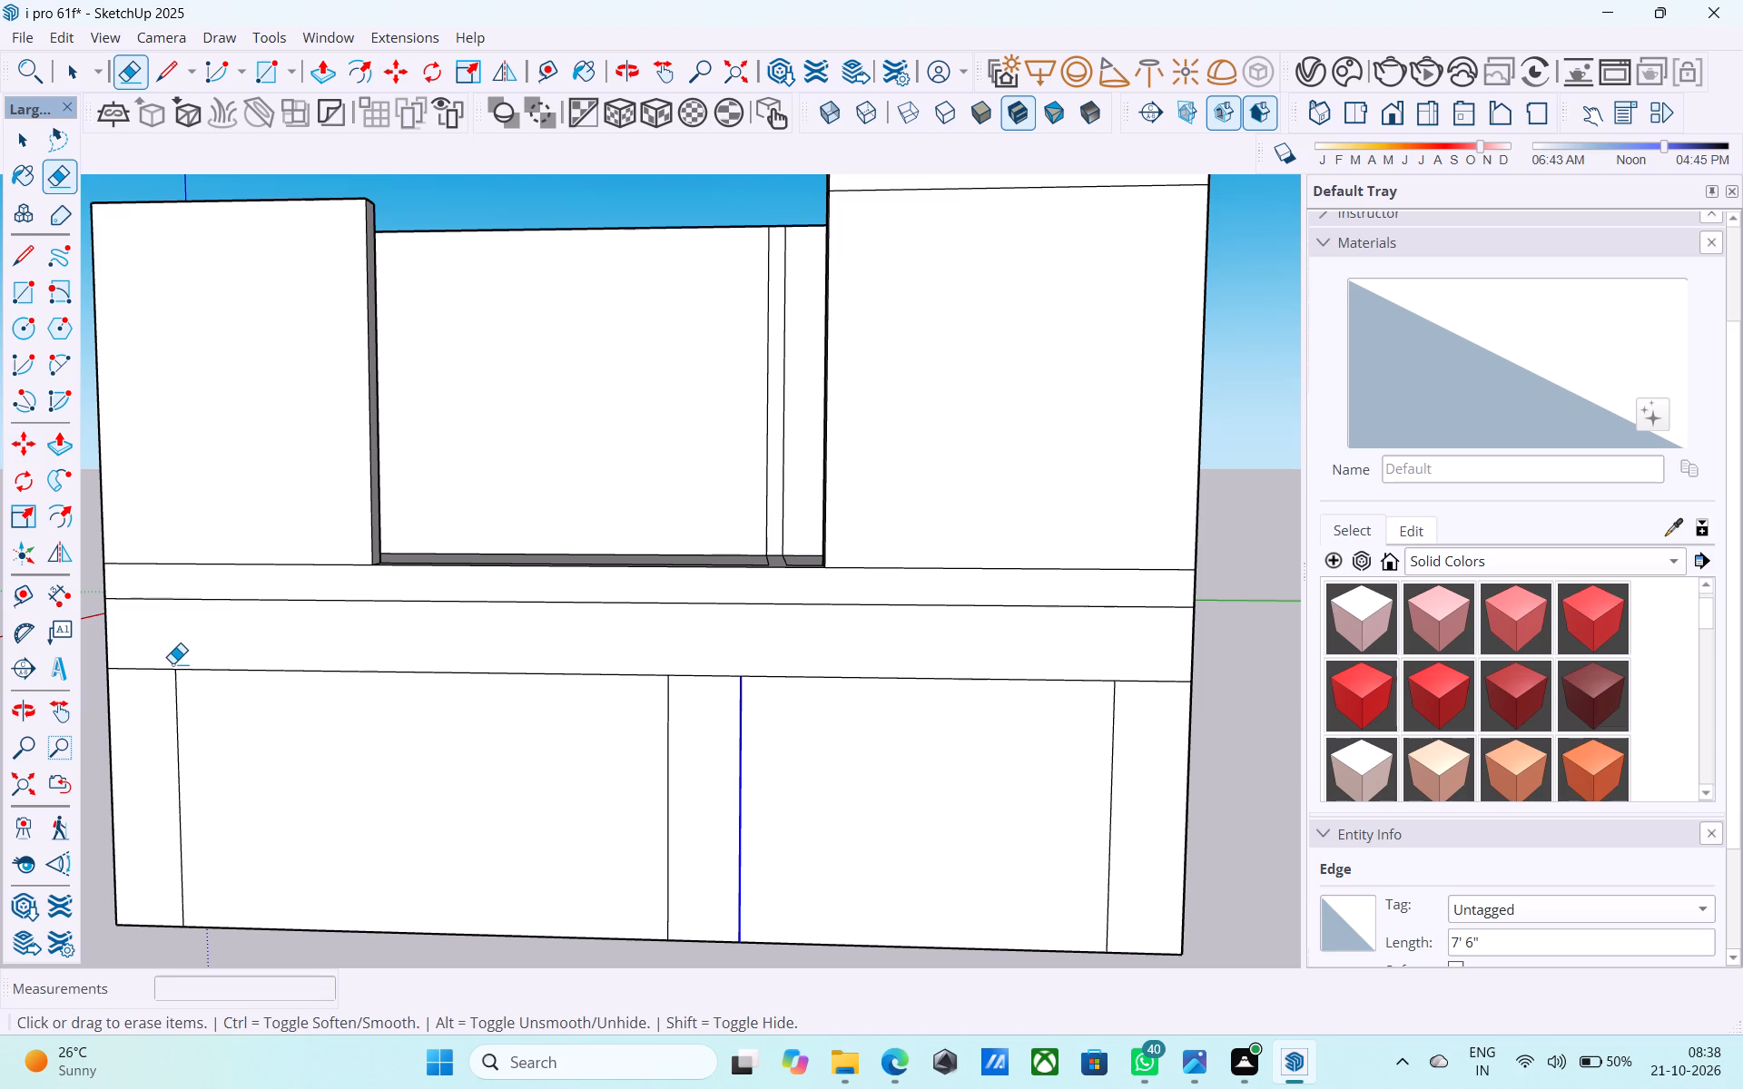
left_click(156, 670)
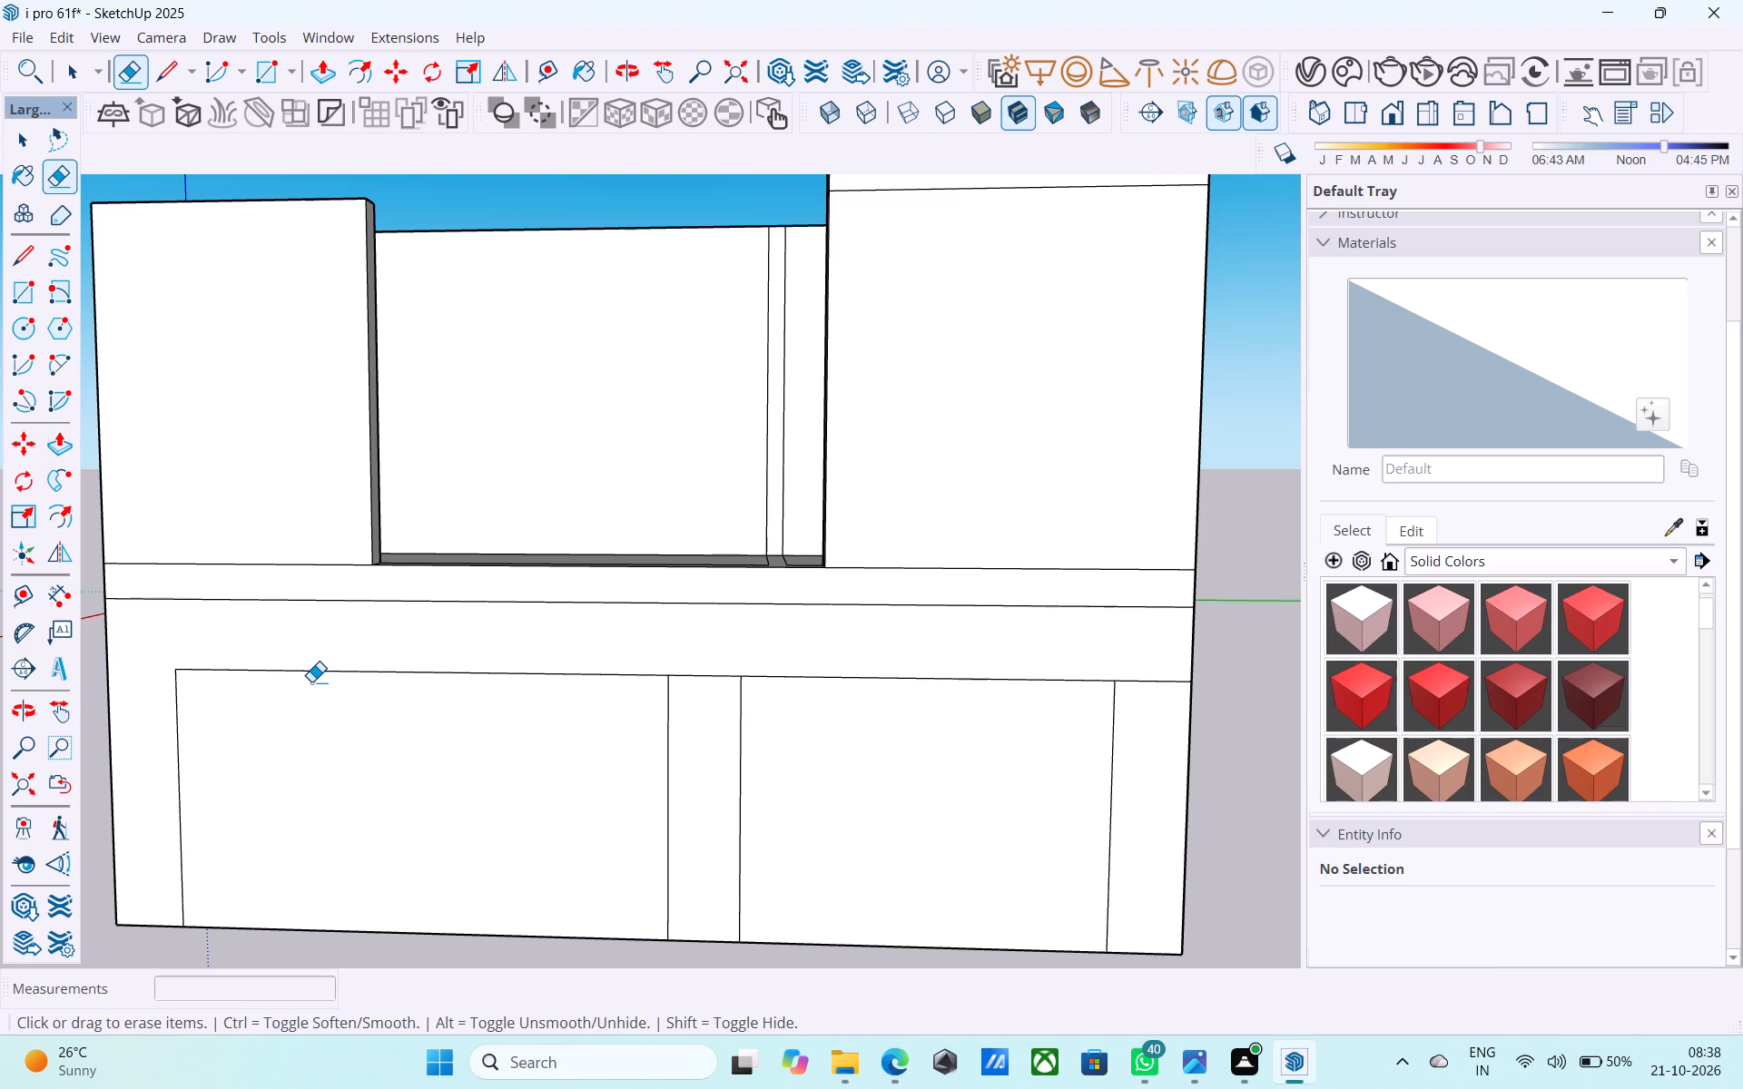
scroll(311, 682, "down", 4)
scroll(619, 709, "up", 5)
left_click_drag(565, 662, 559, 640)
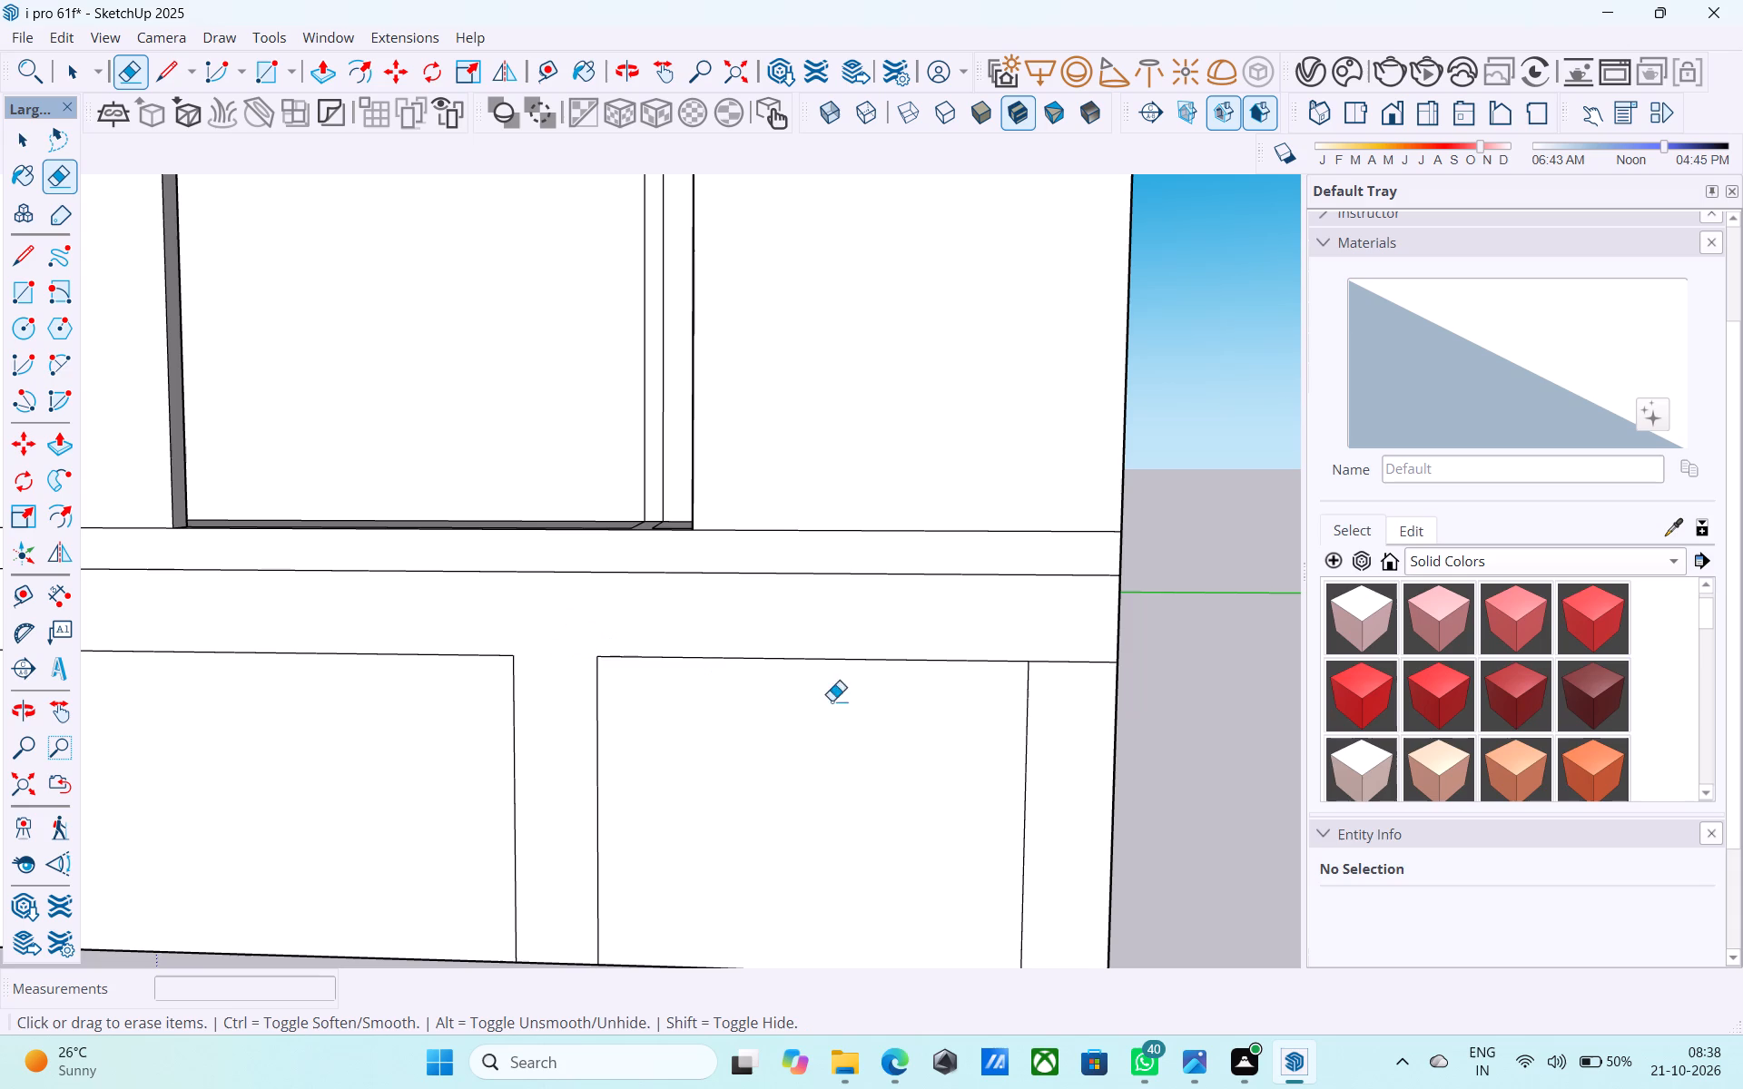
left_click_drag(1066, 667, 1068, 645)
Push/Pull the narrow horizontal band on the front wall 4' outward as a projecting slab.
scroll(1066, 623, "down", 5)
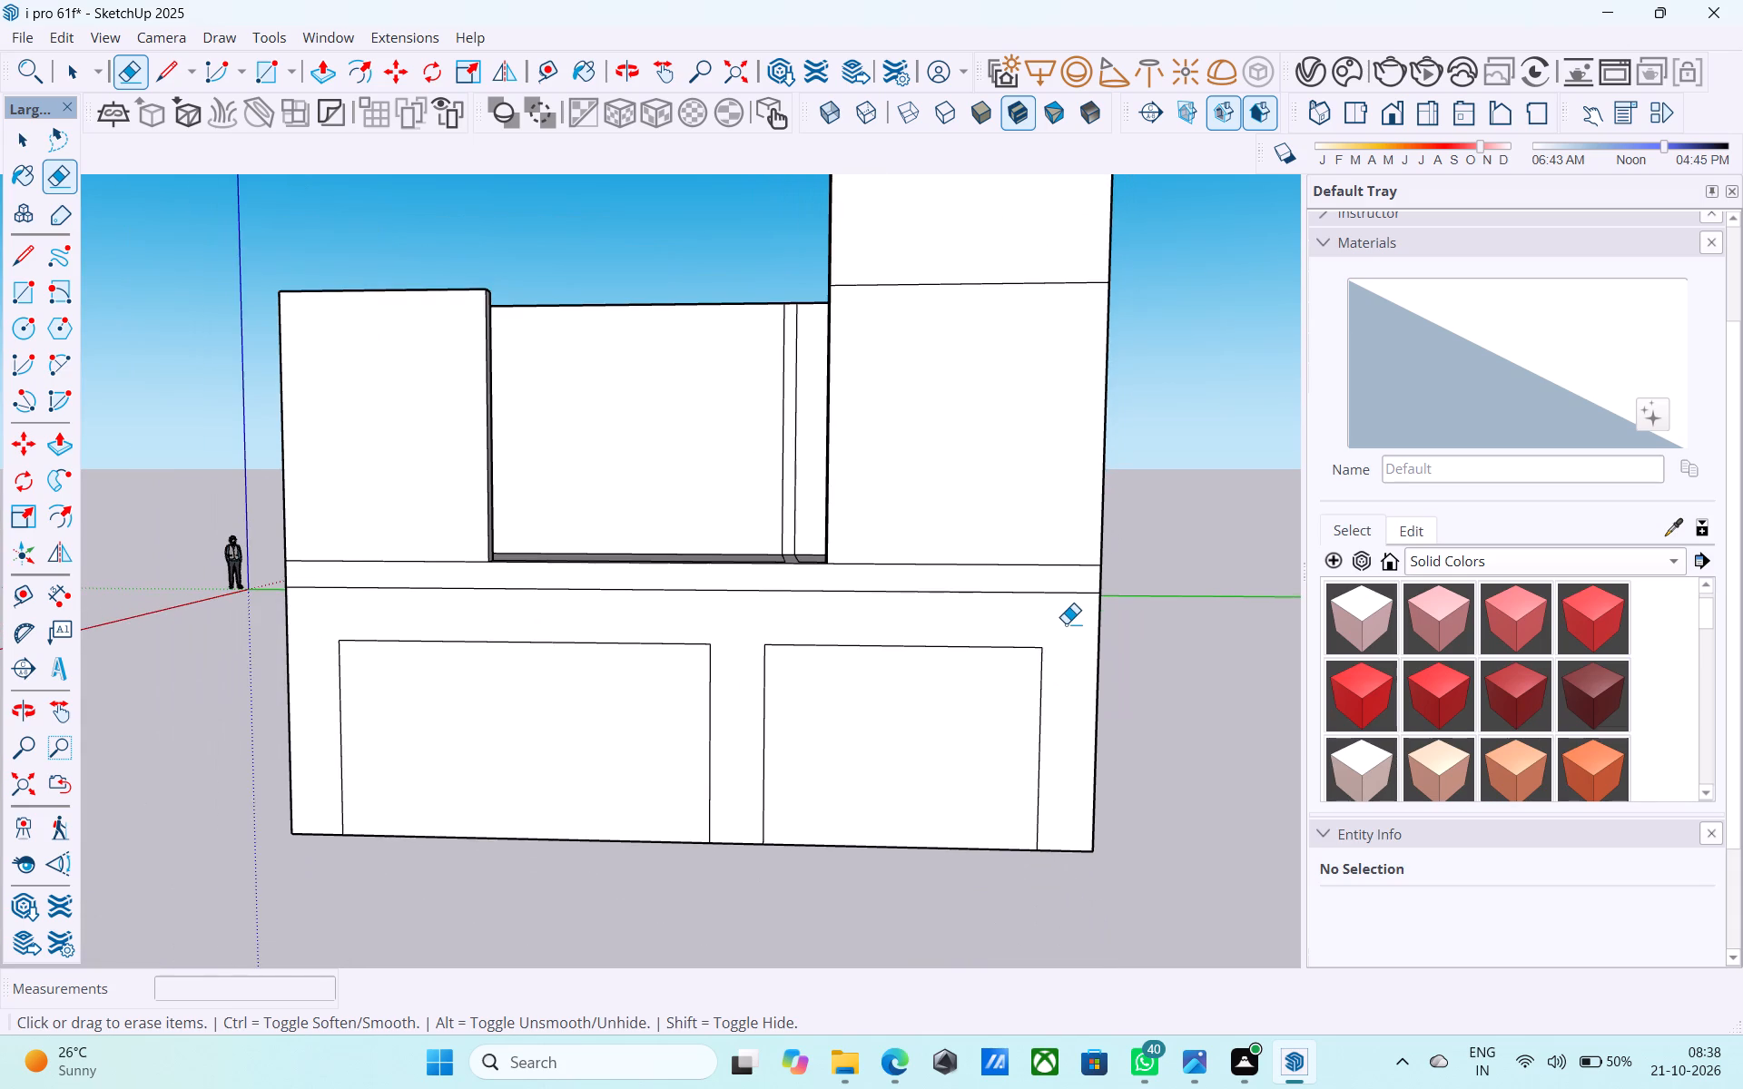
scroll(1066, 623, "down", 2)
middle_click_drag(1052, 624, 1012, 619)
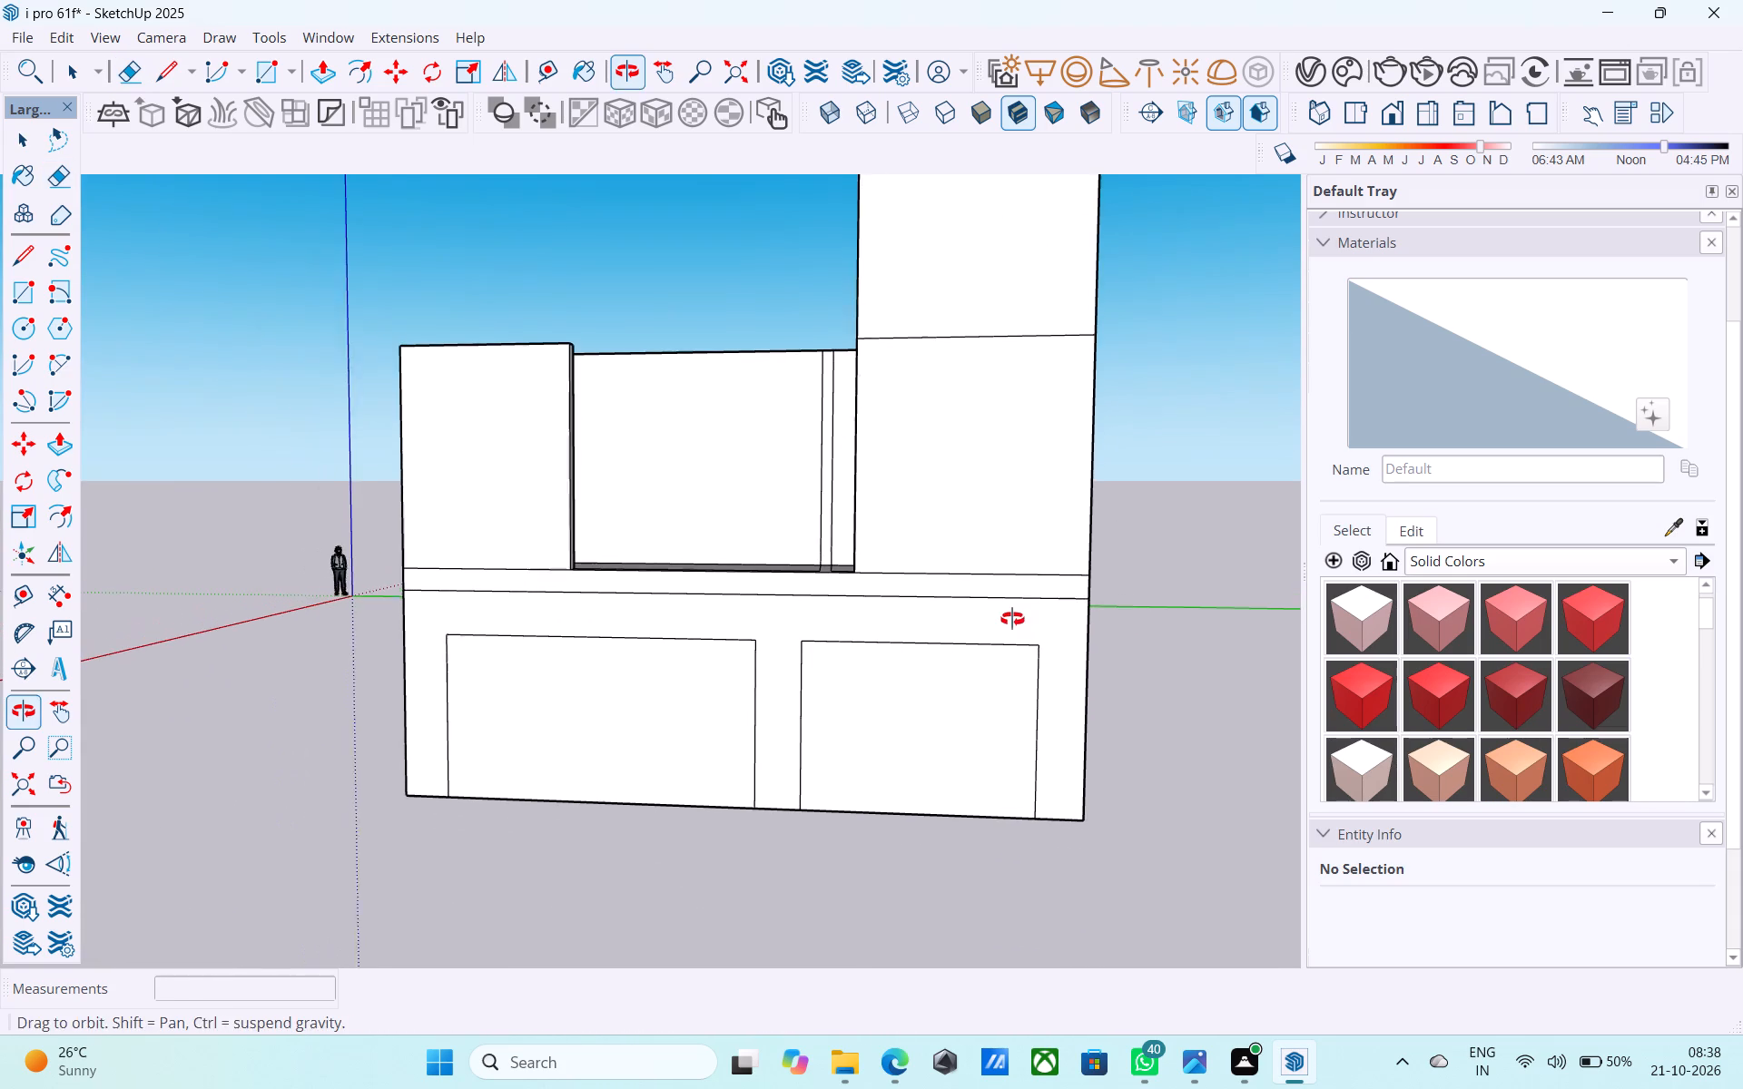
middle_click_drag(1012, 619, 1009, 619)
key("space")
left_click(921, 590)
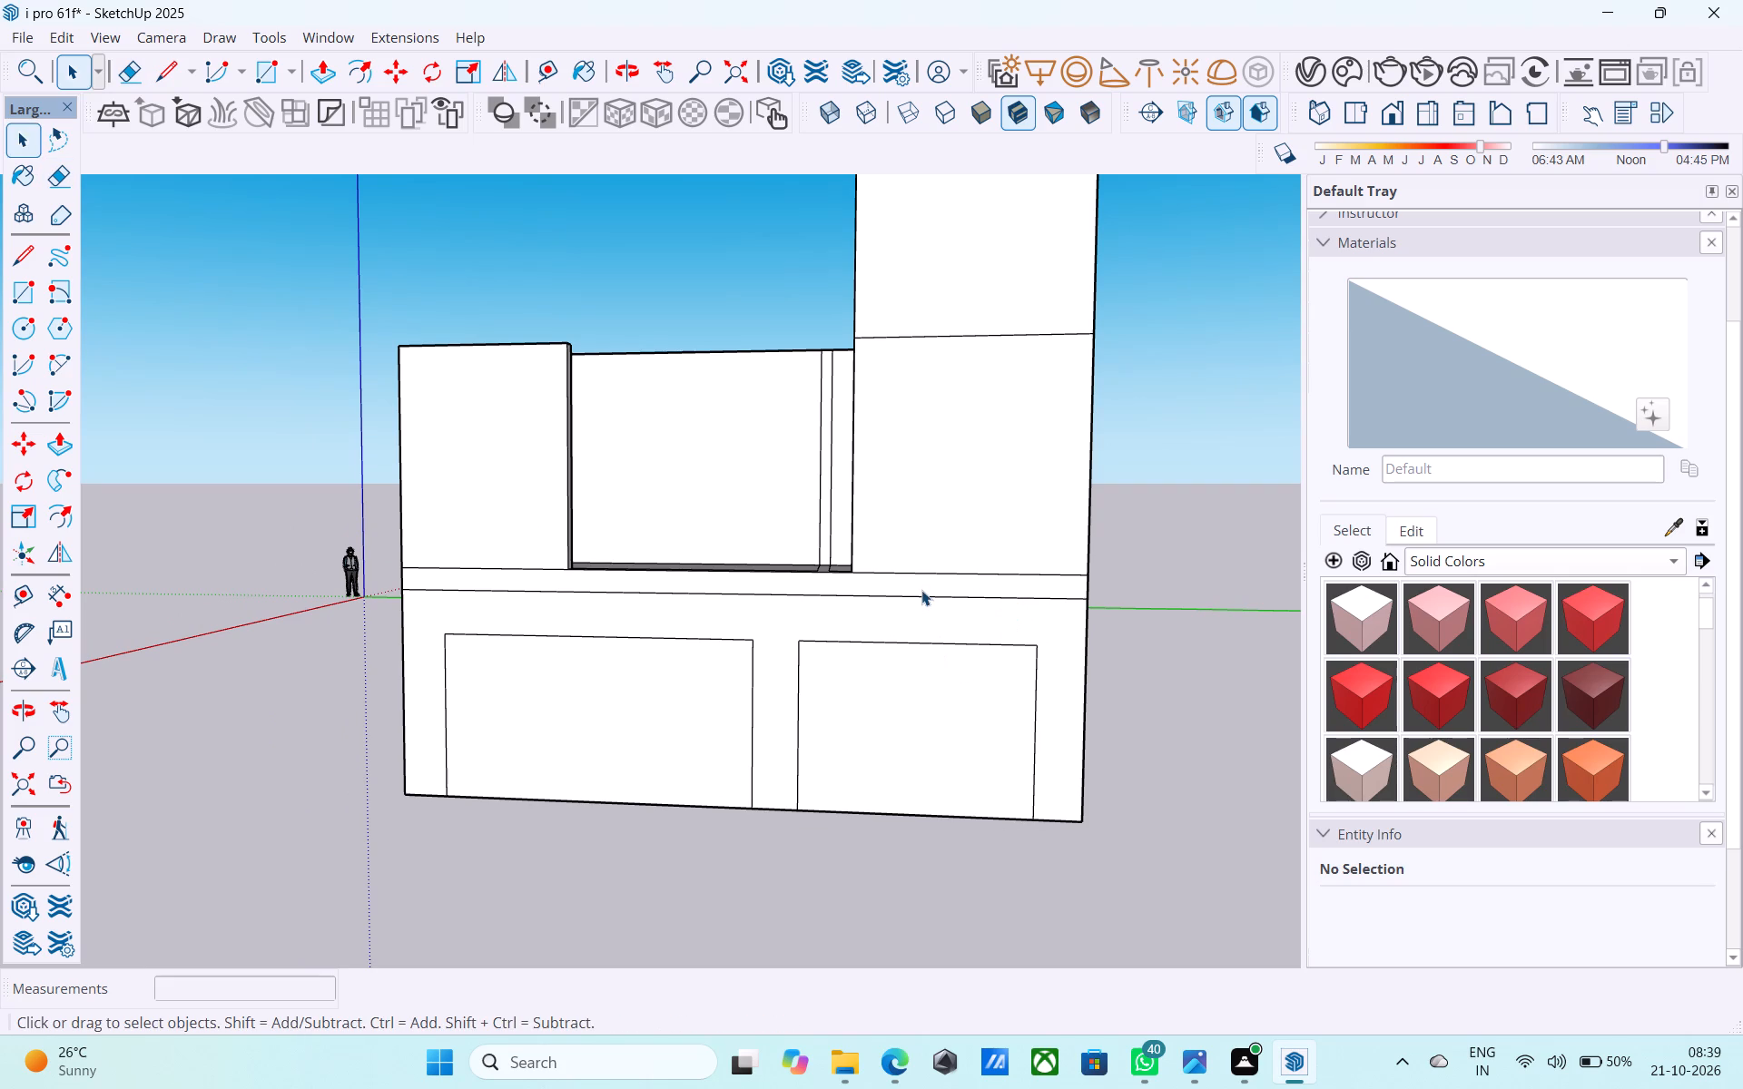
key("p")
left_click(922, 588)
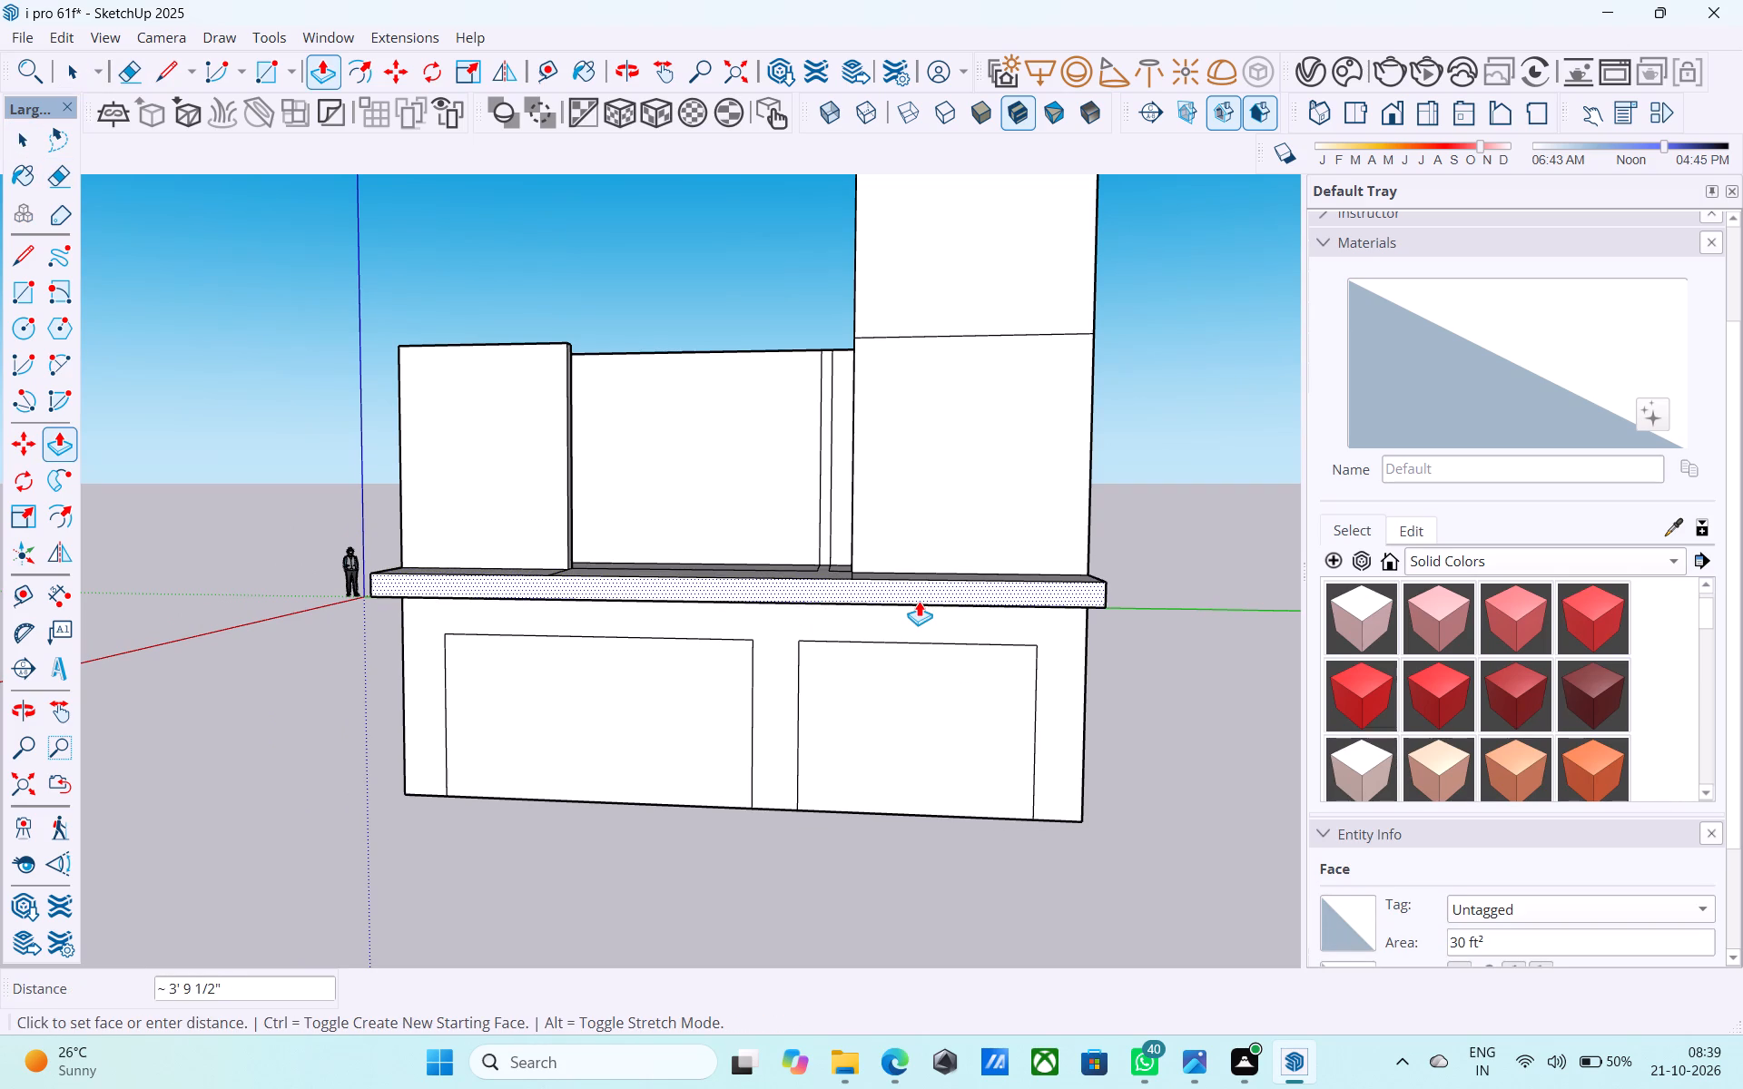
type("4'")
key("Return")
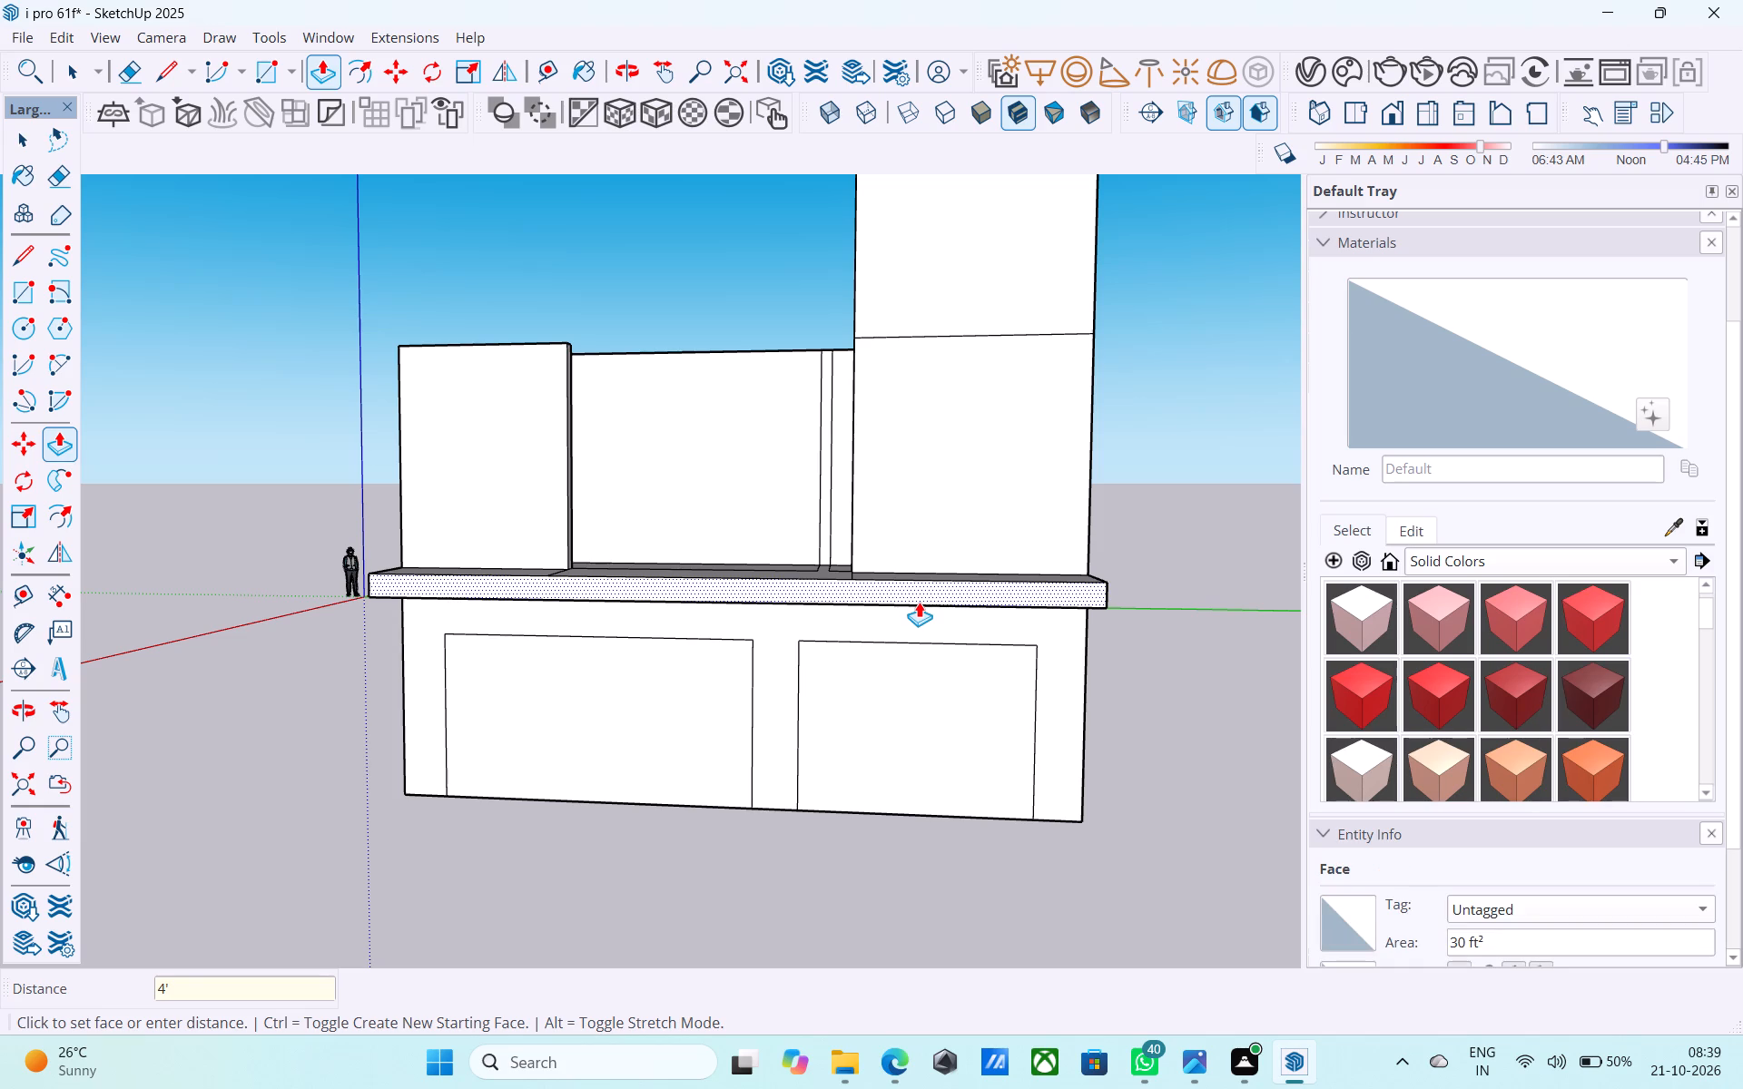
Draw a rectangle about 30' by 30' across the building's open underside, from one base corner to the diagonally opposite one.
scroll(729, 619, "down", 5)
middle_click_drag(649, 574, 610, 768)
middle_click_drag(712, 666, 524, 638)
scroll(764, 614, "up", 6)
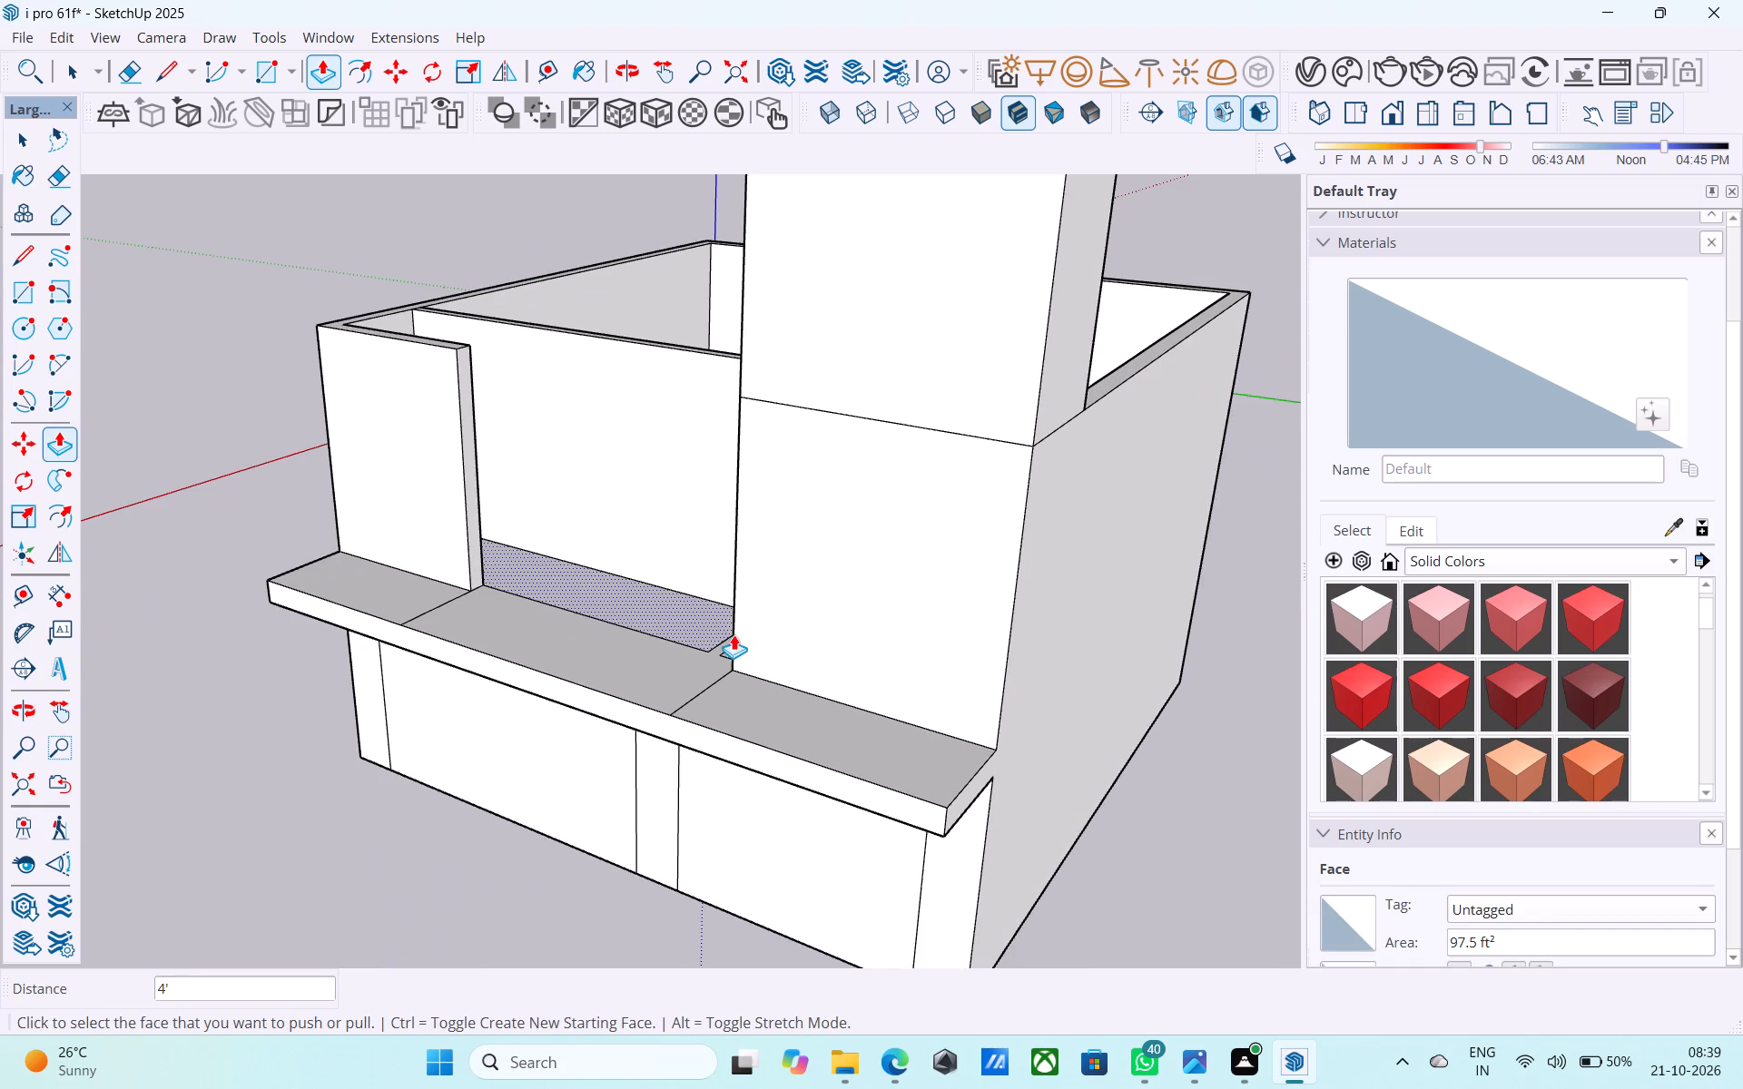
middle_click_drag(719, 627, 692, 356)
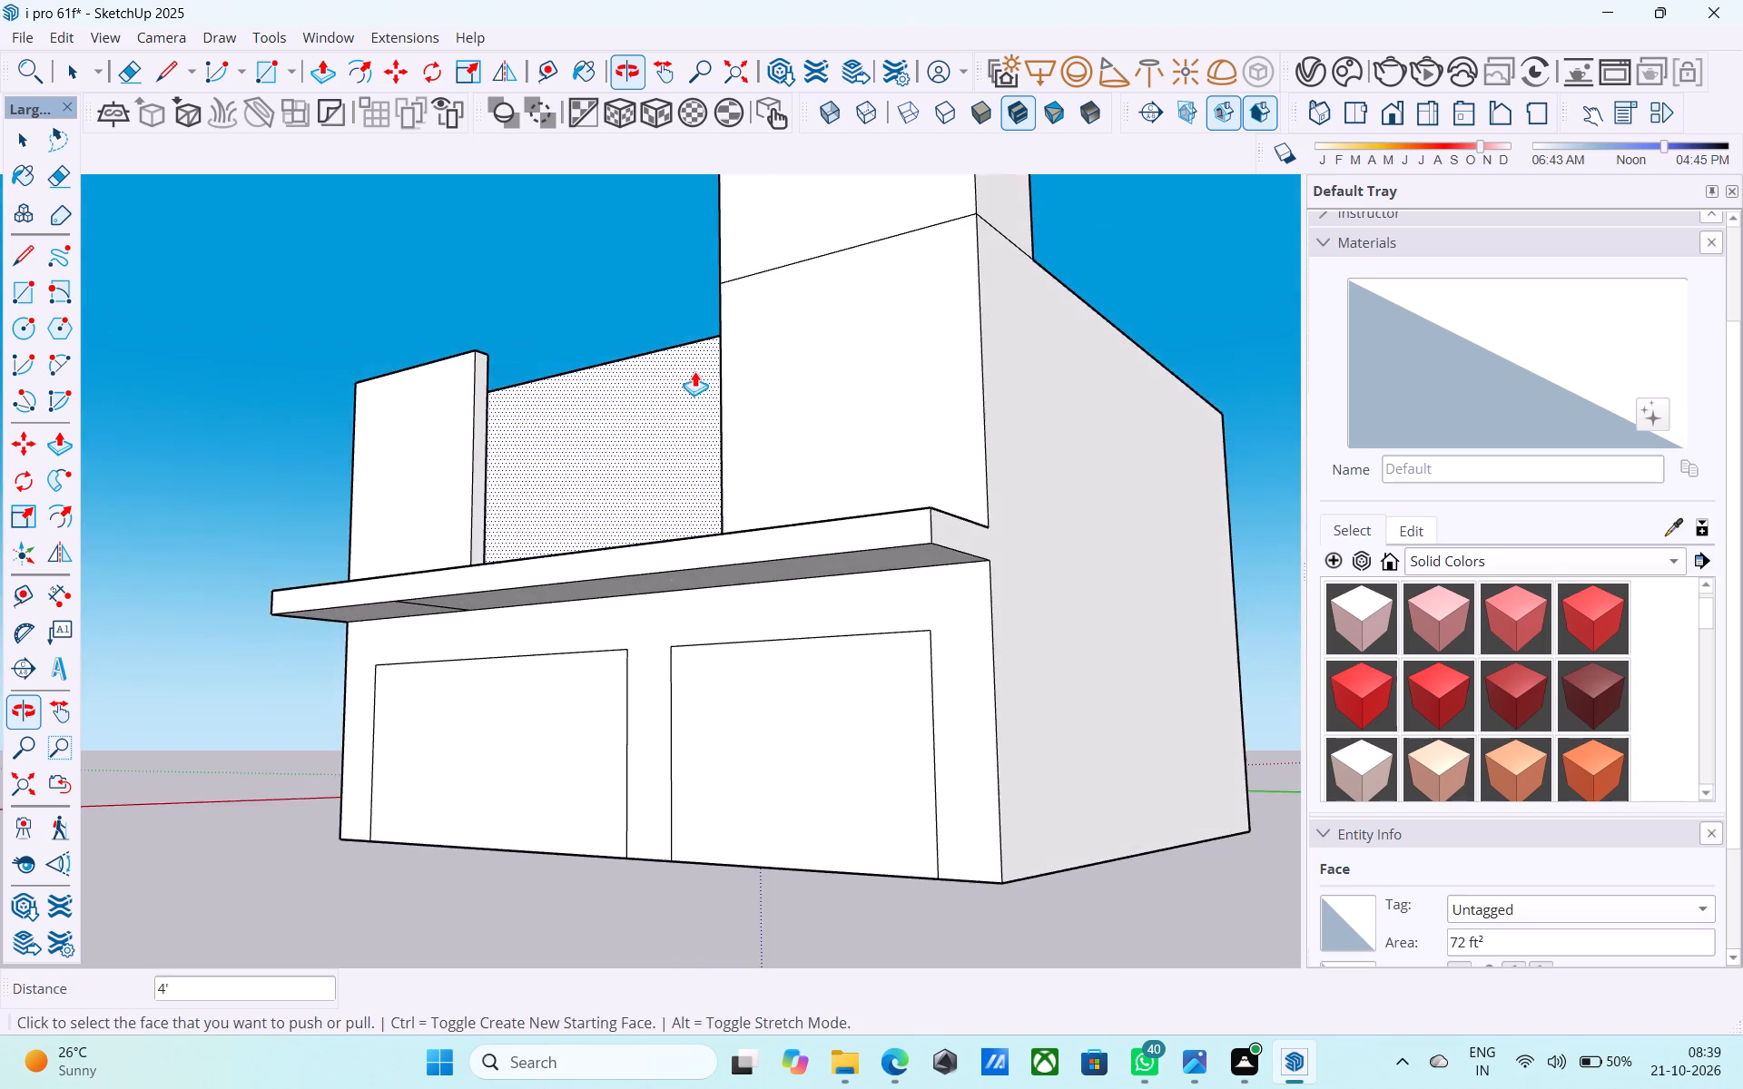
middle_click_drag(676, 623, 707, 440)
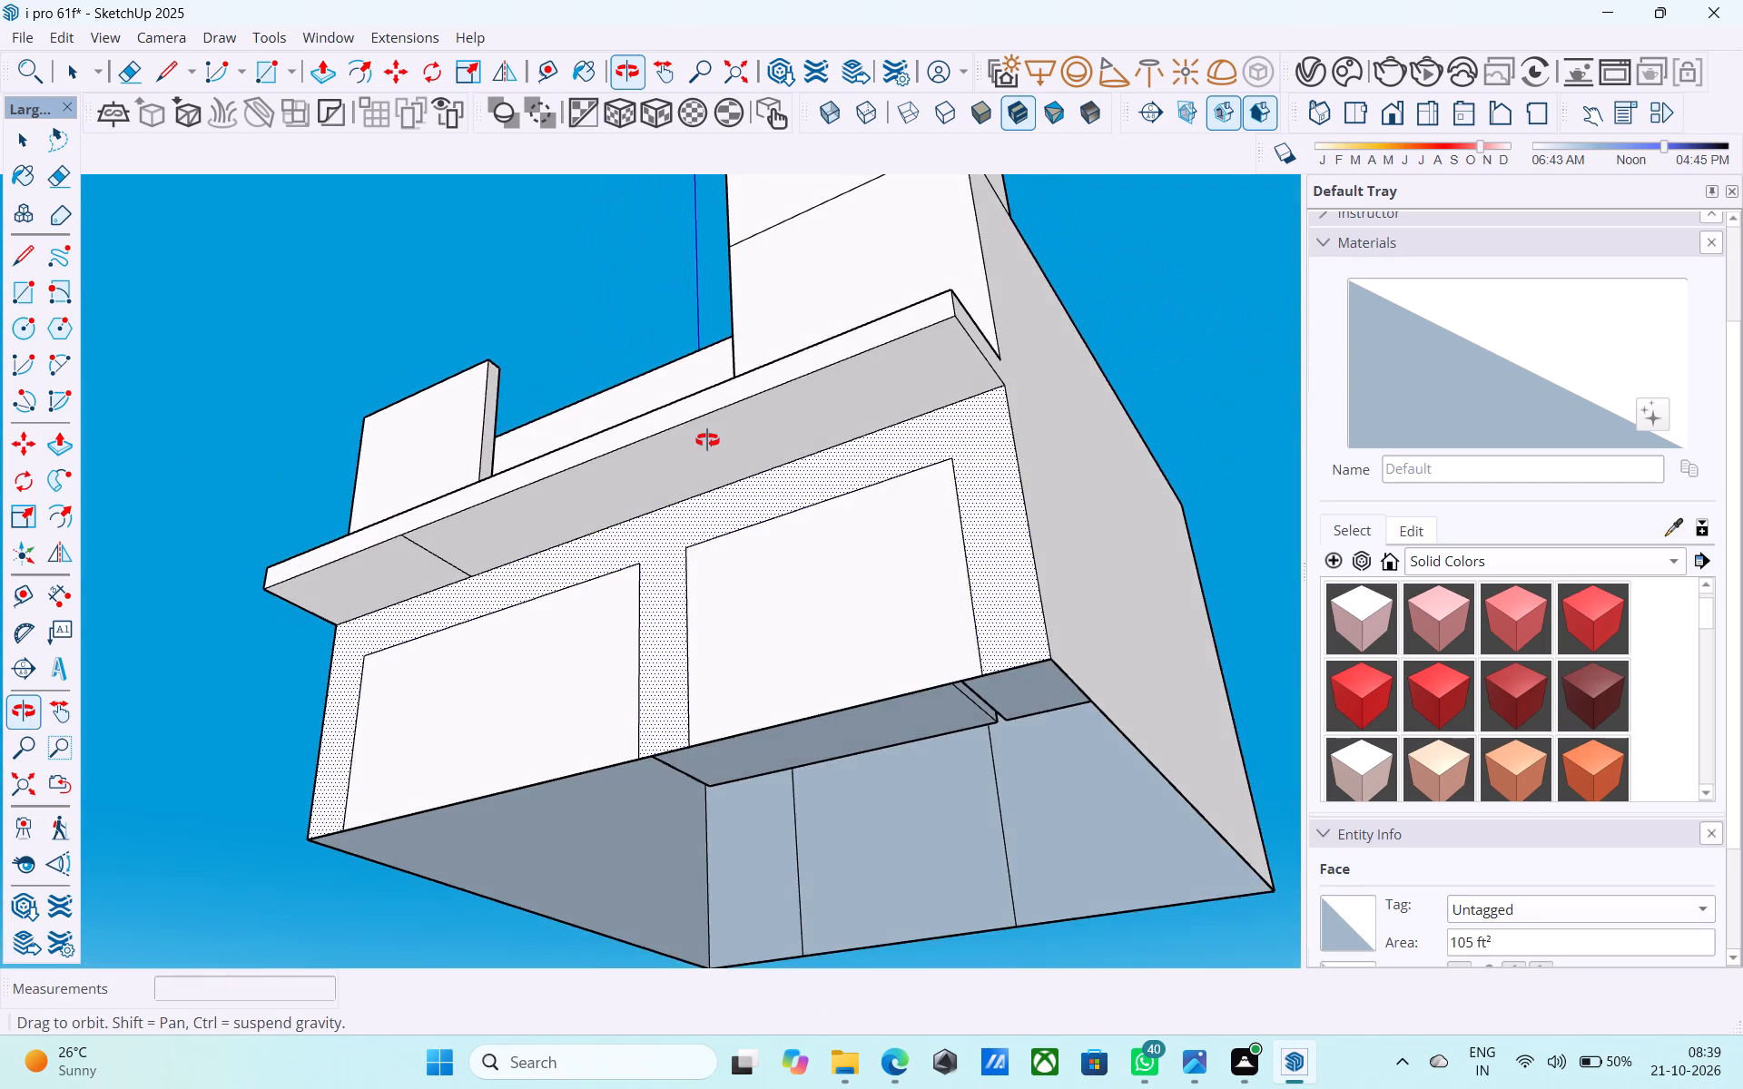
middle_click_drag(707, 440, 747, 366)
scroll(625, 544, "down", 5)
scroll(654, 668, "down", 2)
middle_click_drag(657, 667, 702, 599)
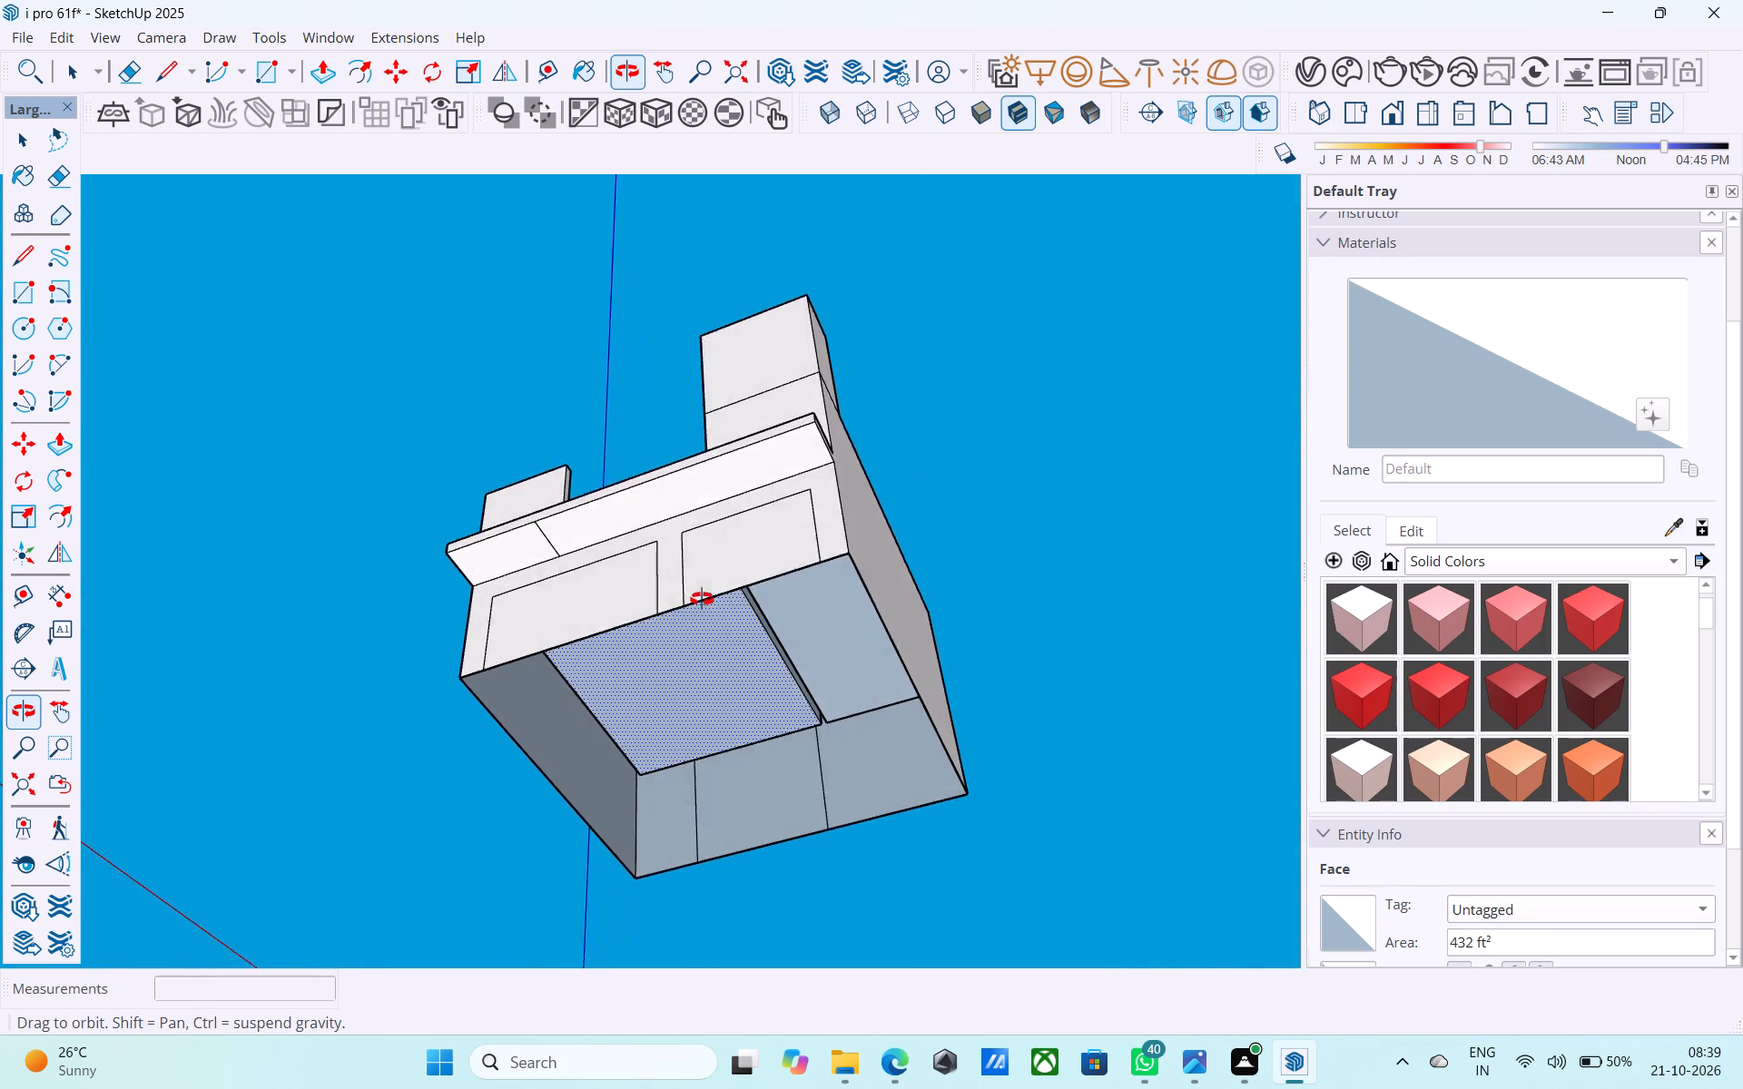
middle_click_drag(702, 599, 734, 640)
key("space")
key("r")
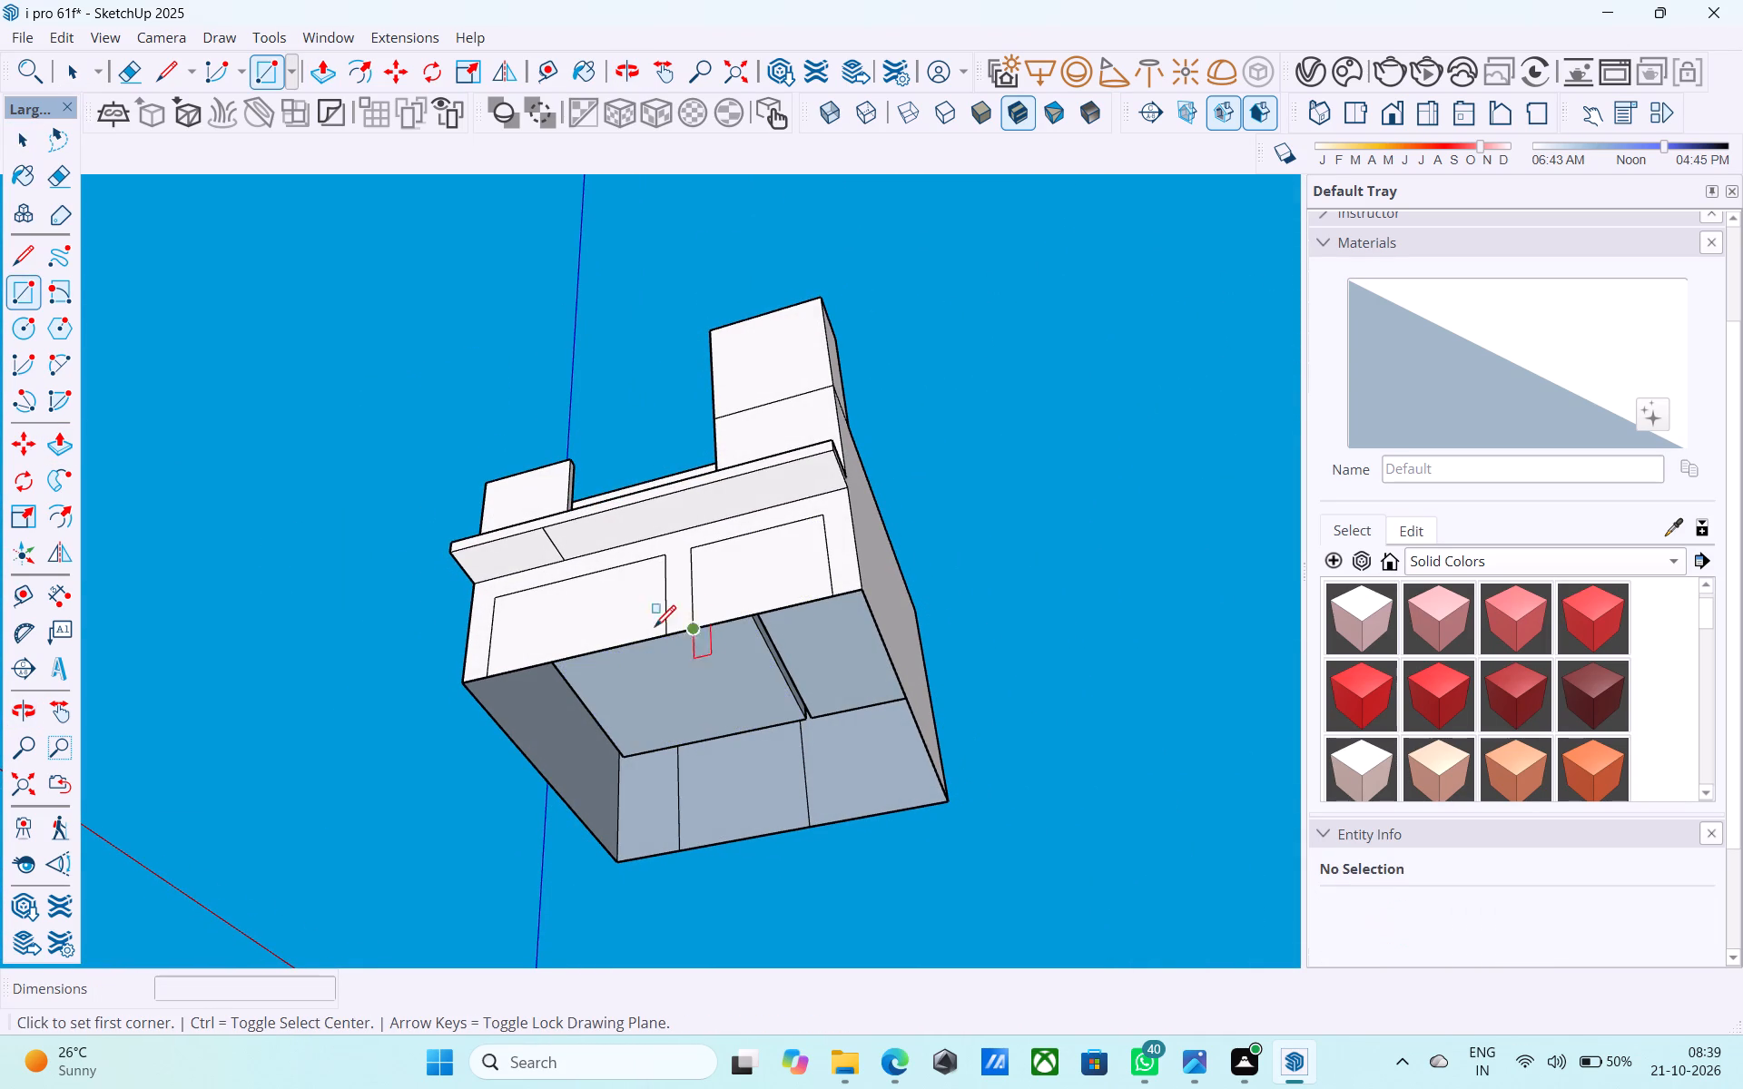
left_click(461, 677)
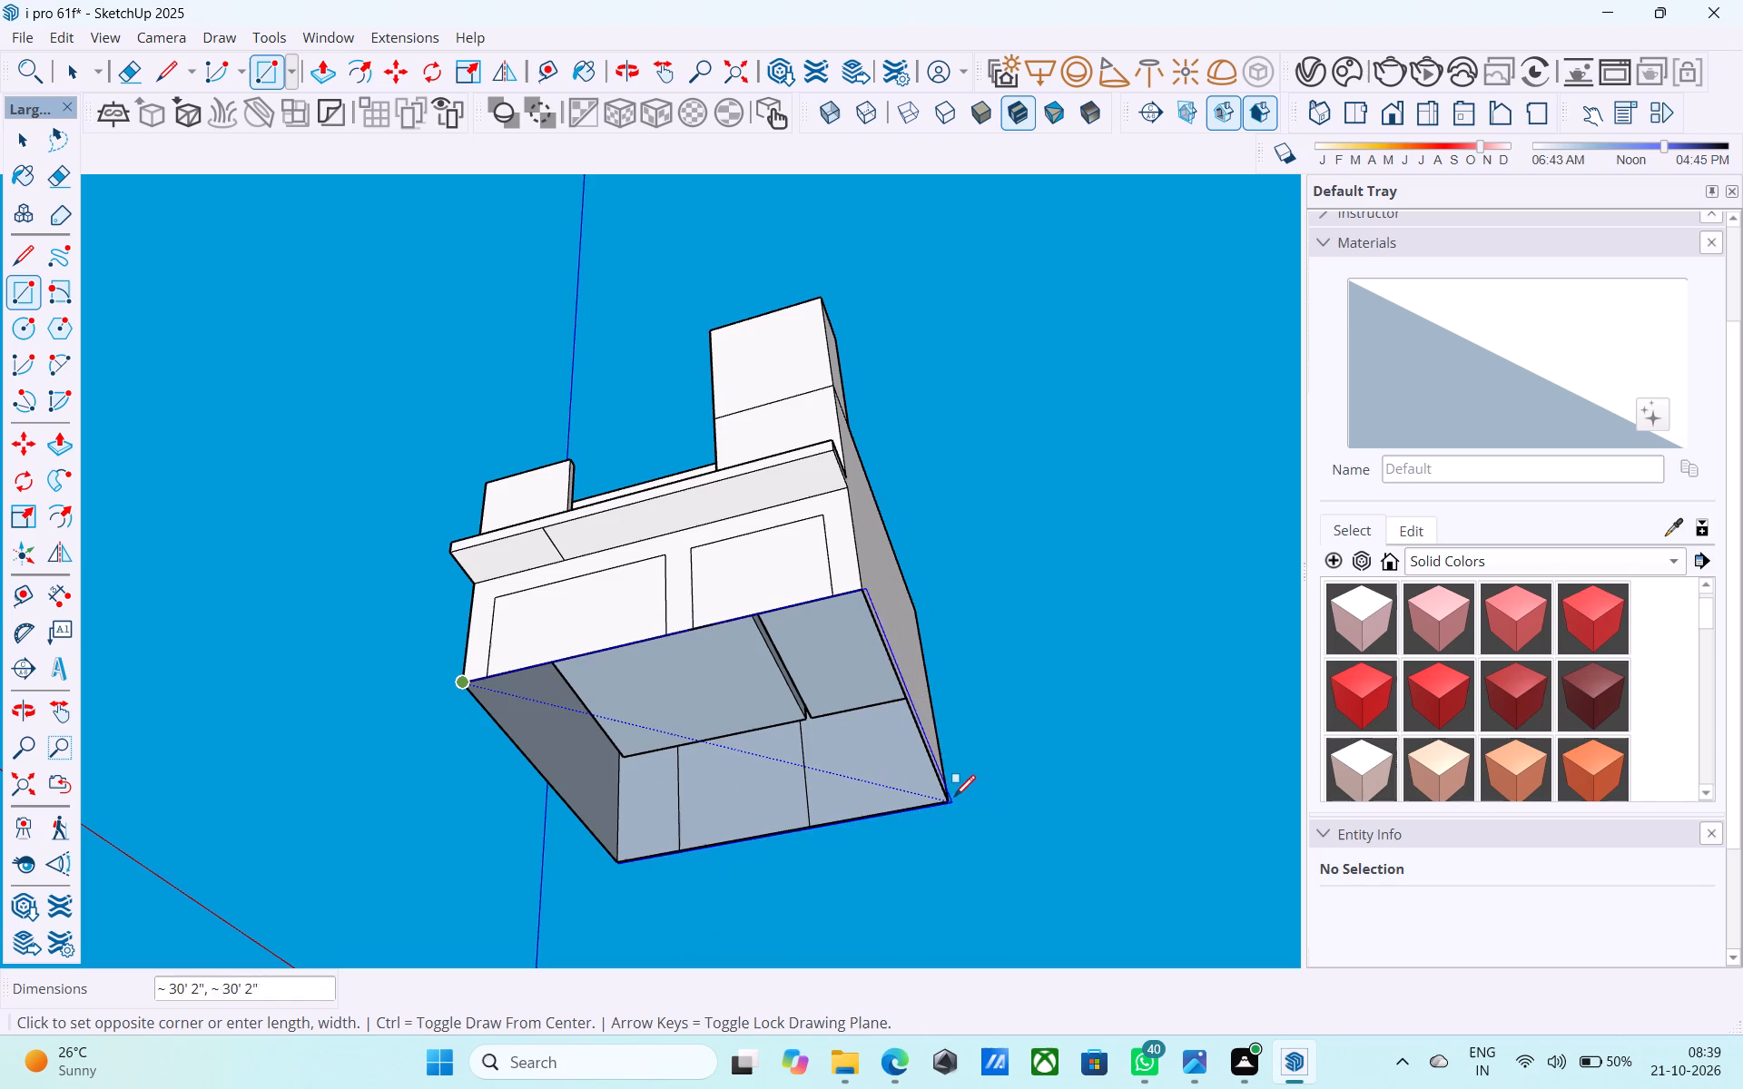
left_click(950, 797)
key("space")
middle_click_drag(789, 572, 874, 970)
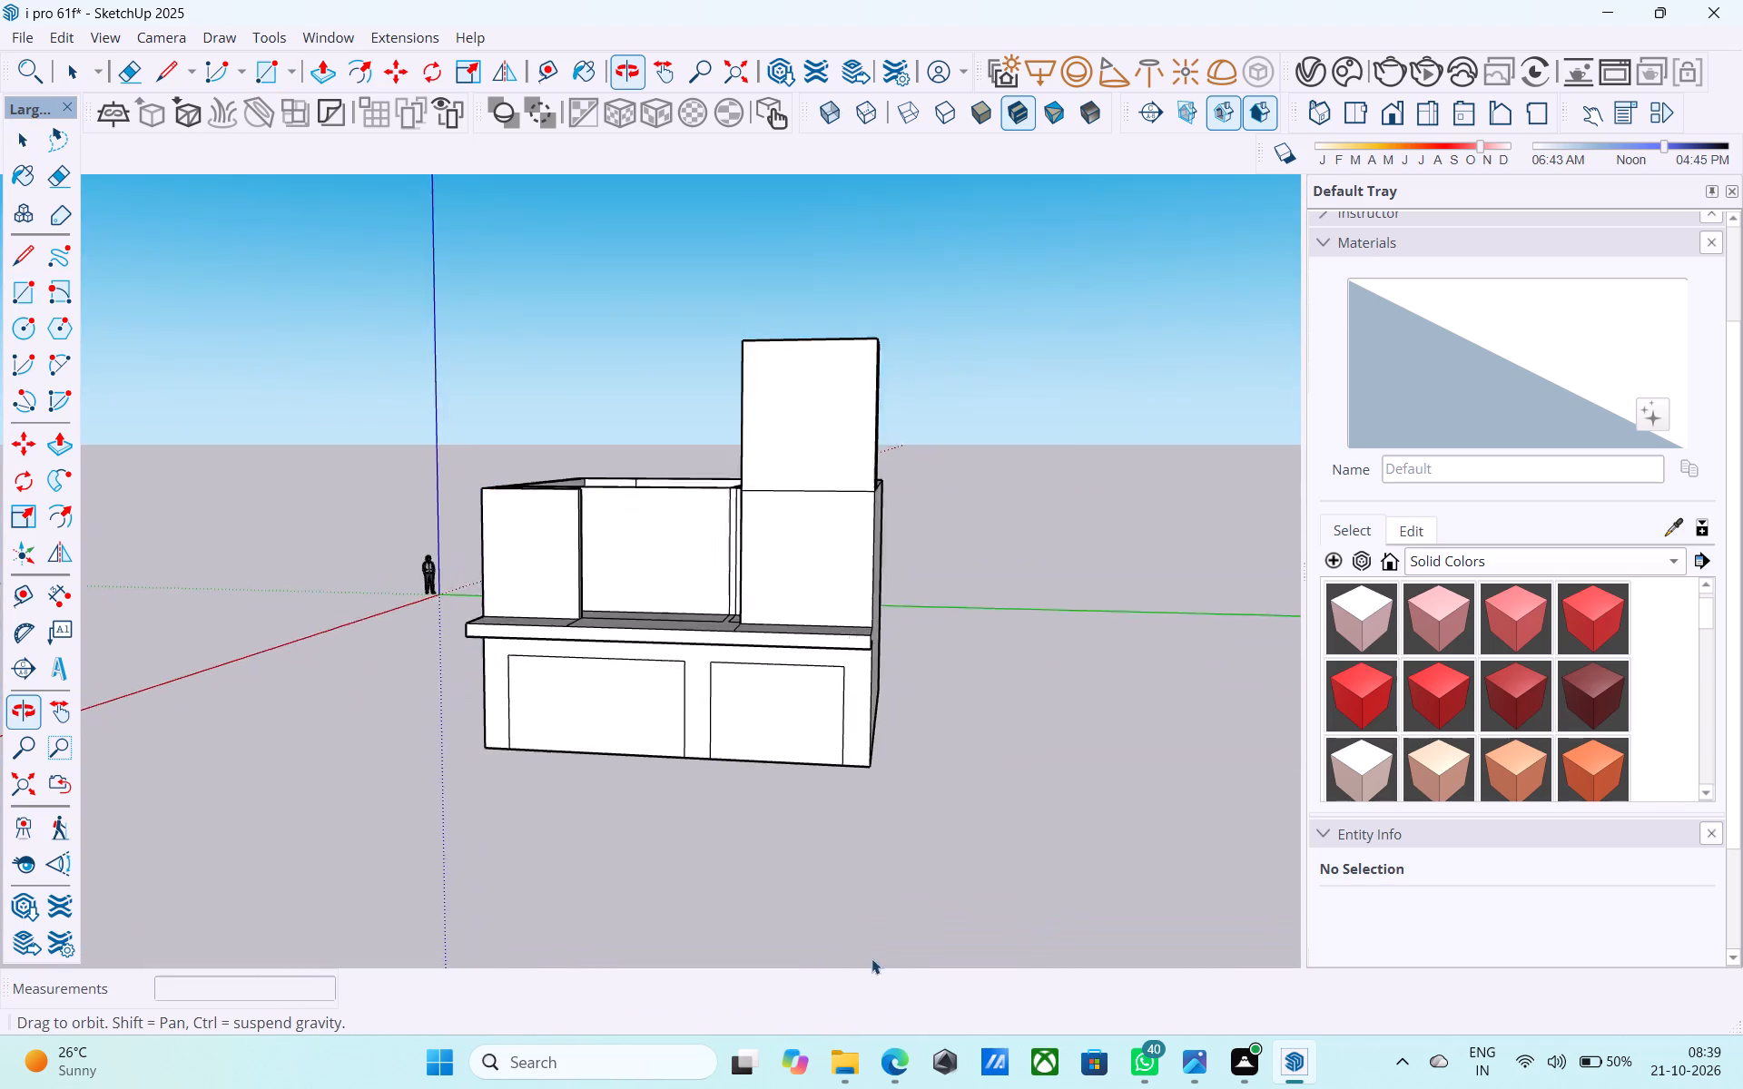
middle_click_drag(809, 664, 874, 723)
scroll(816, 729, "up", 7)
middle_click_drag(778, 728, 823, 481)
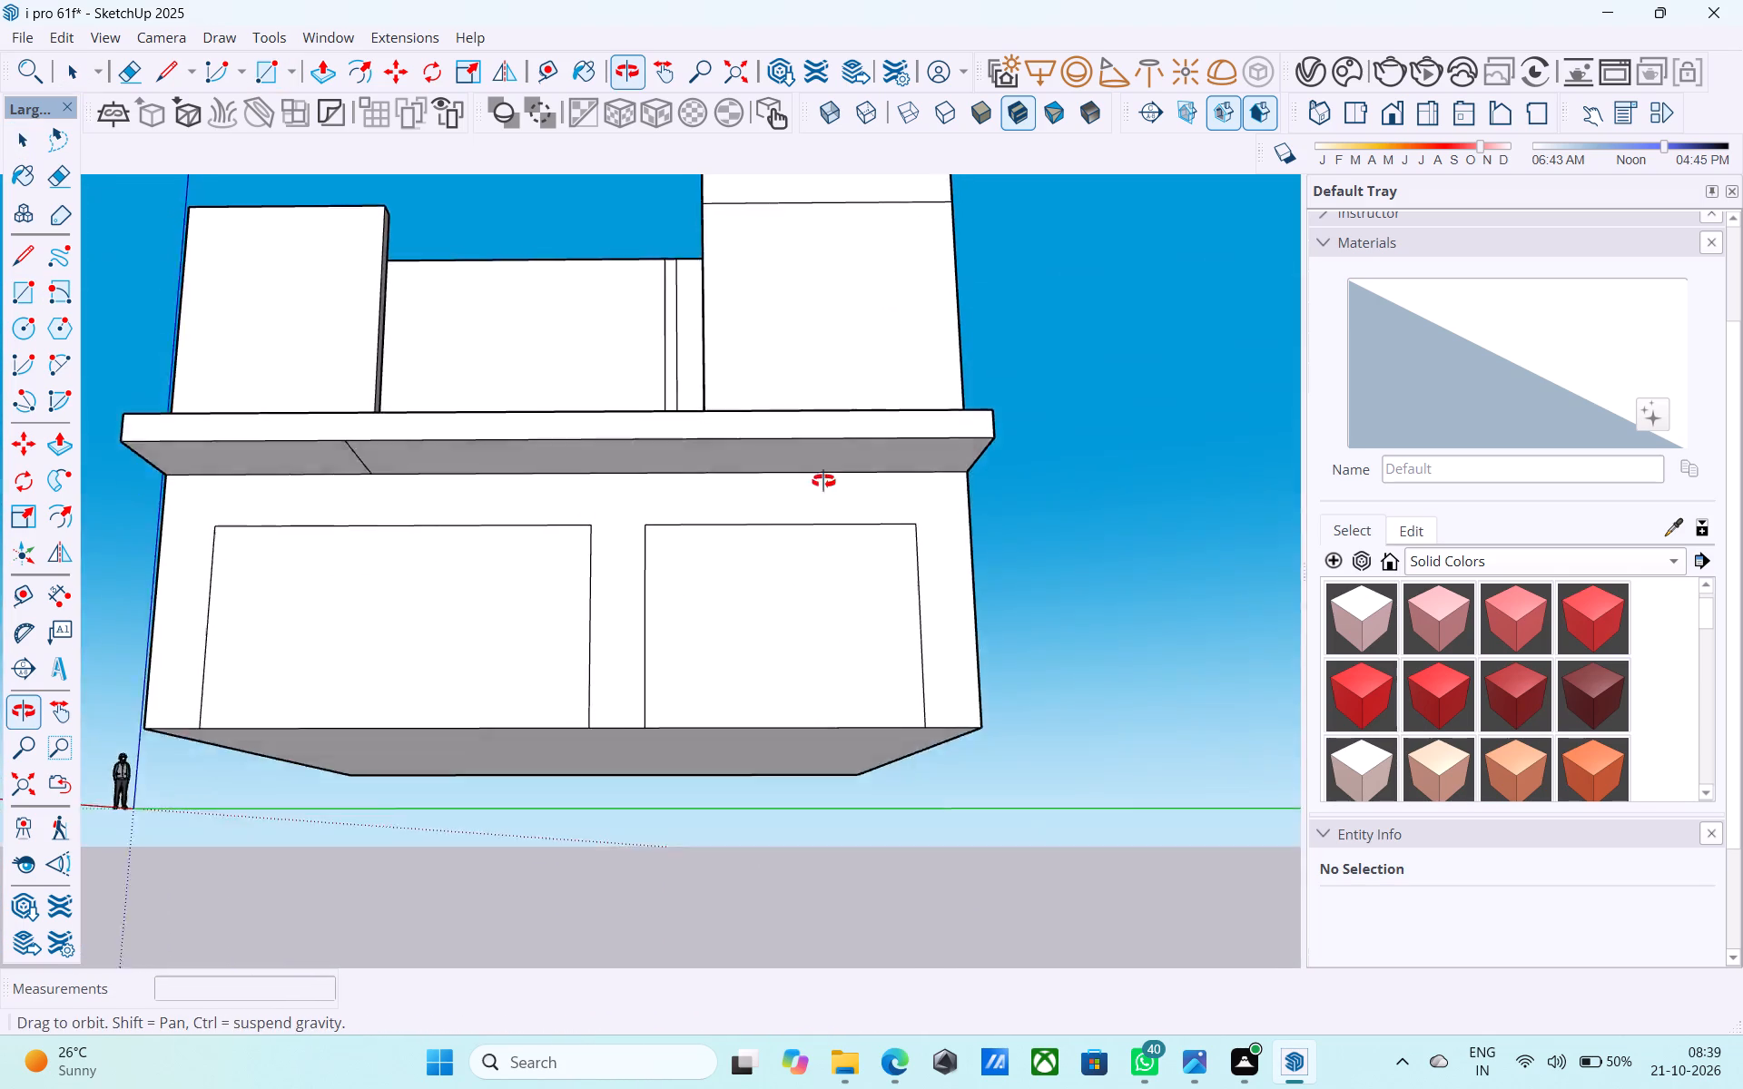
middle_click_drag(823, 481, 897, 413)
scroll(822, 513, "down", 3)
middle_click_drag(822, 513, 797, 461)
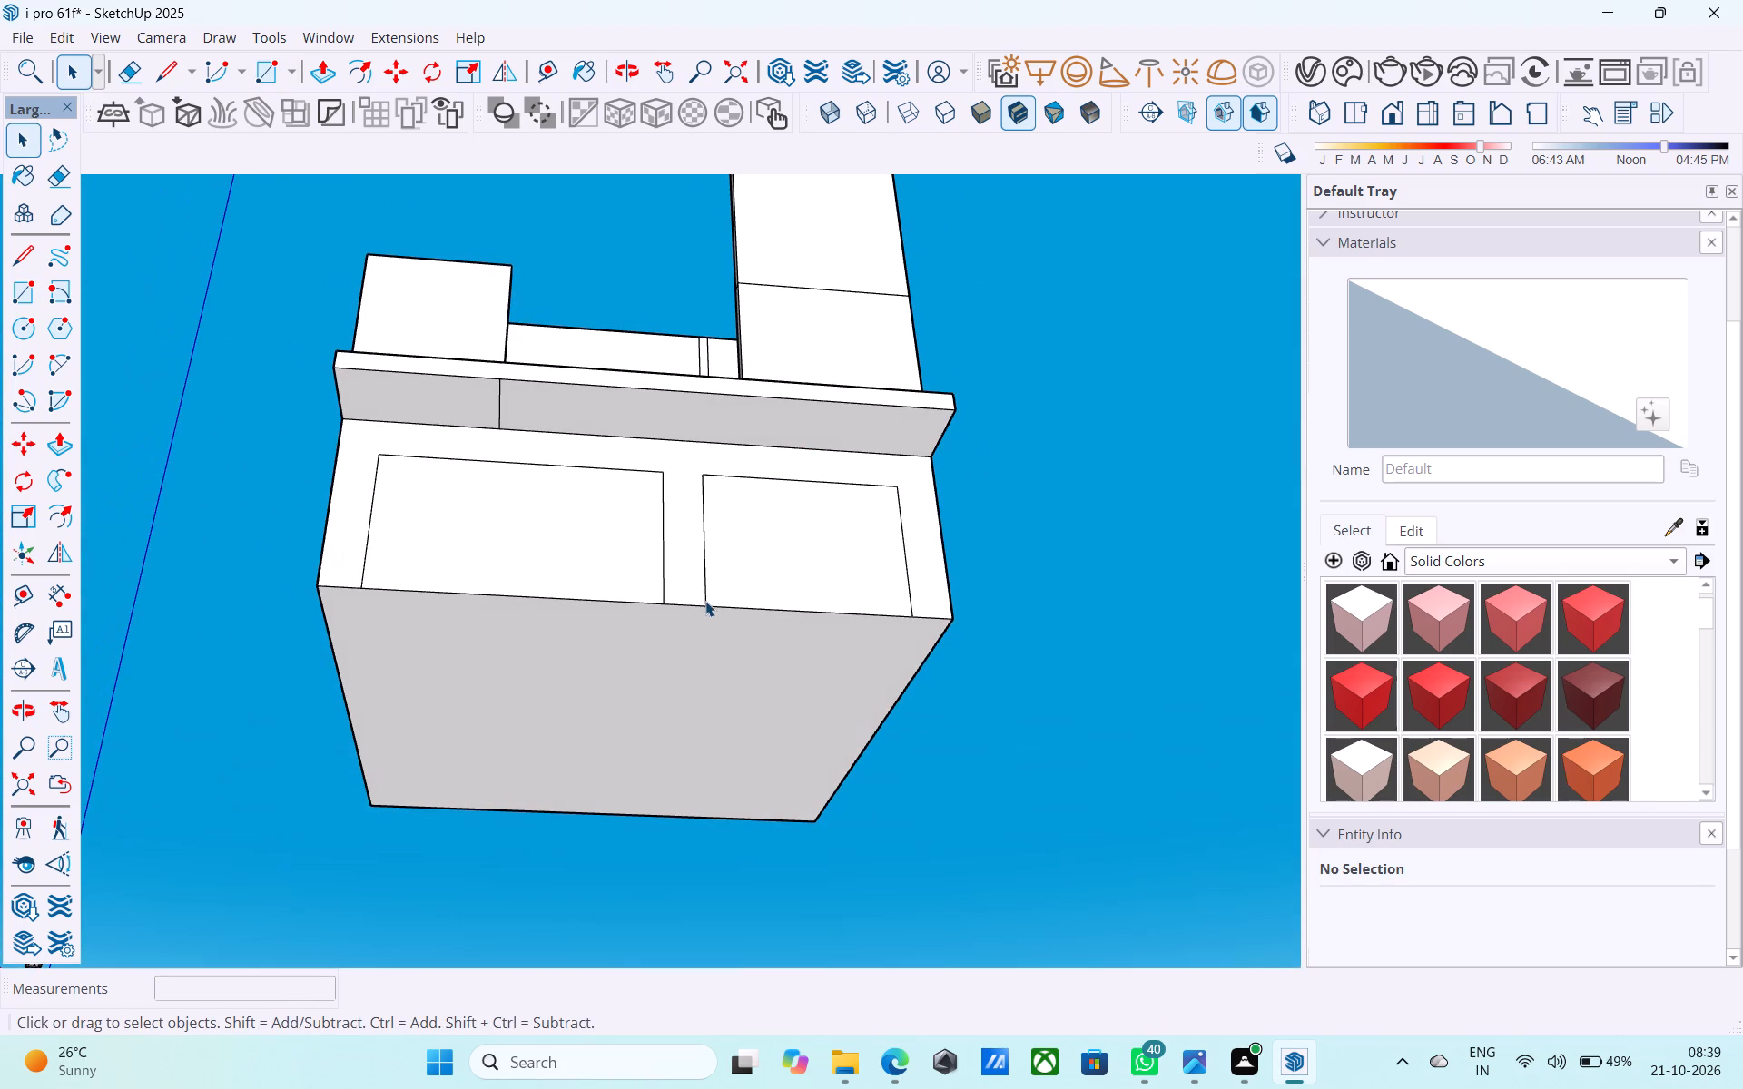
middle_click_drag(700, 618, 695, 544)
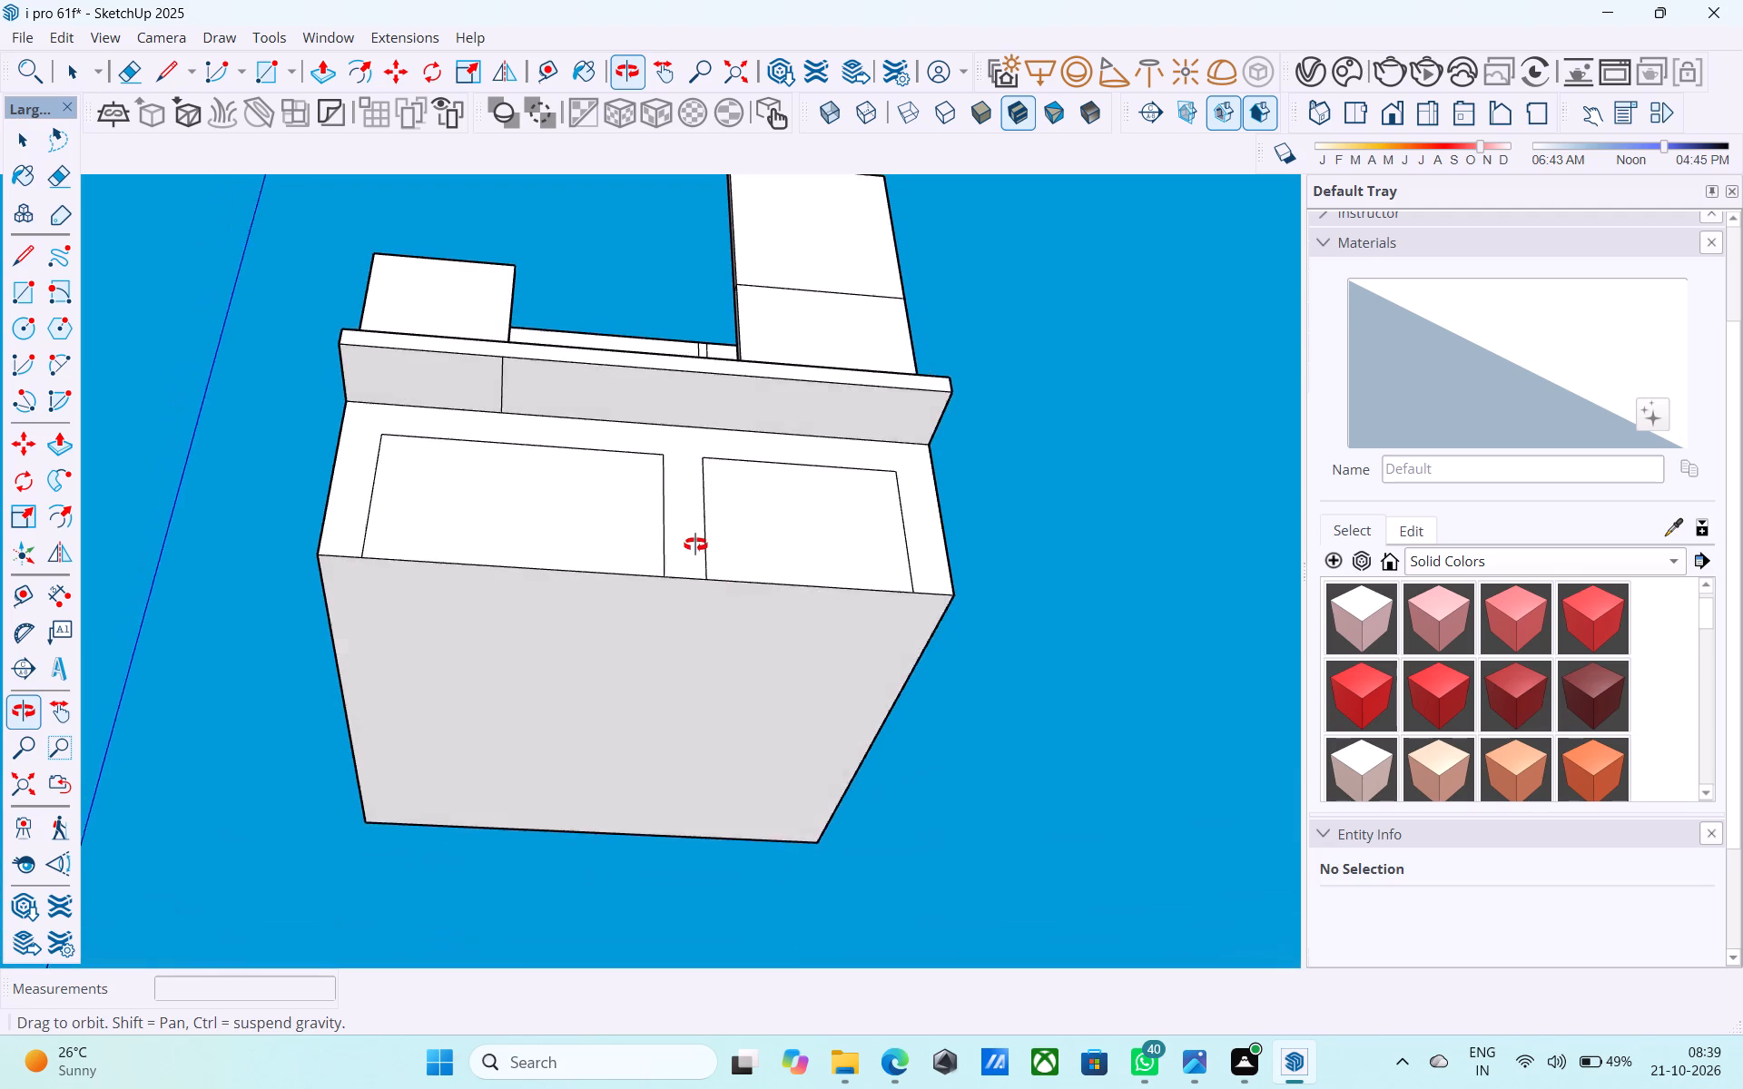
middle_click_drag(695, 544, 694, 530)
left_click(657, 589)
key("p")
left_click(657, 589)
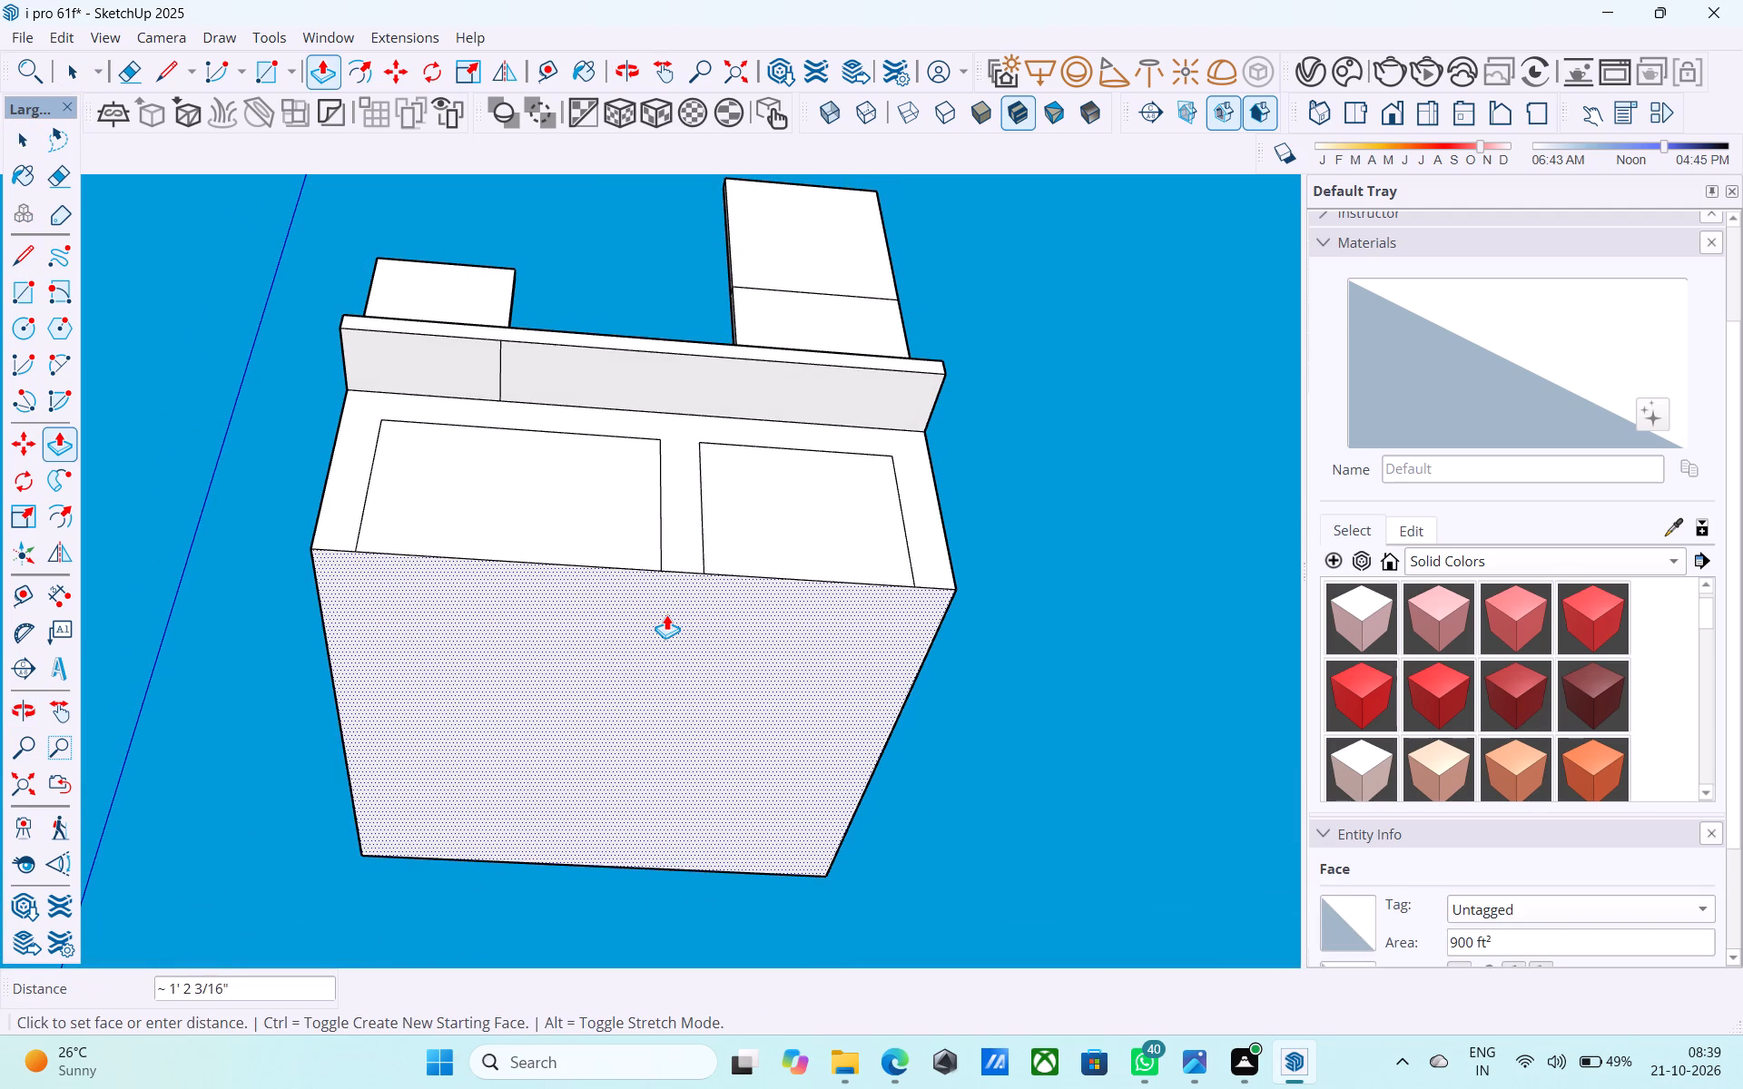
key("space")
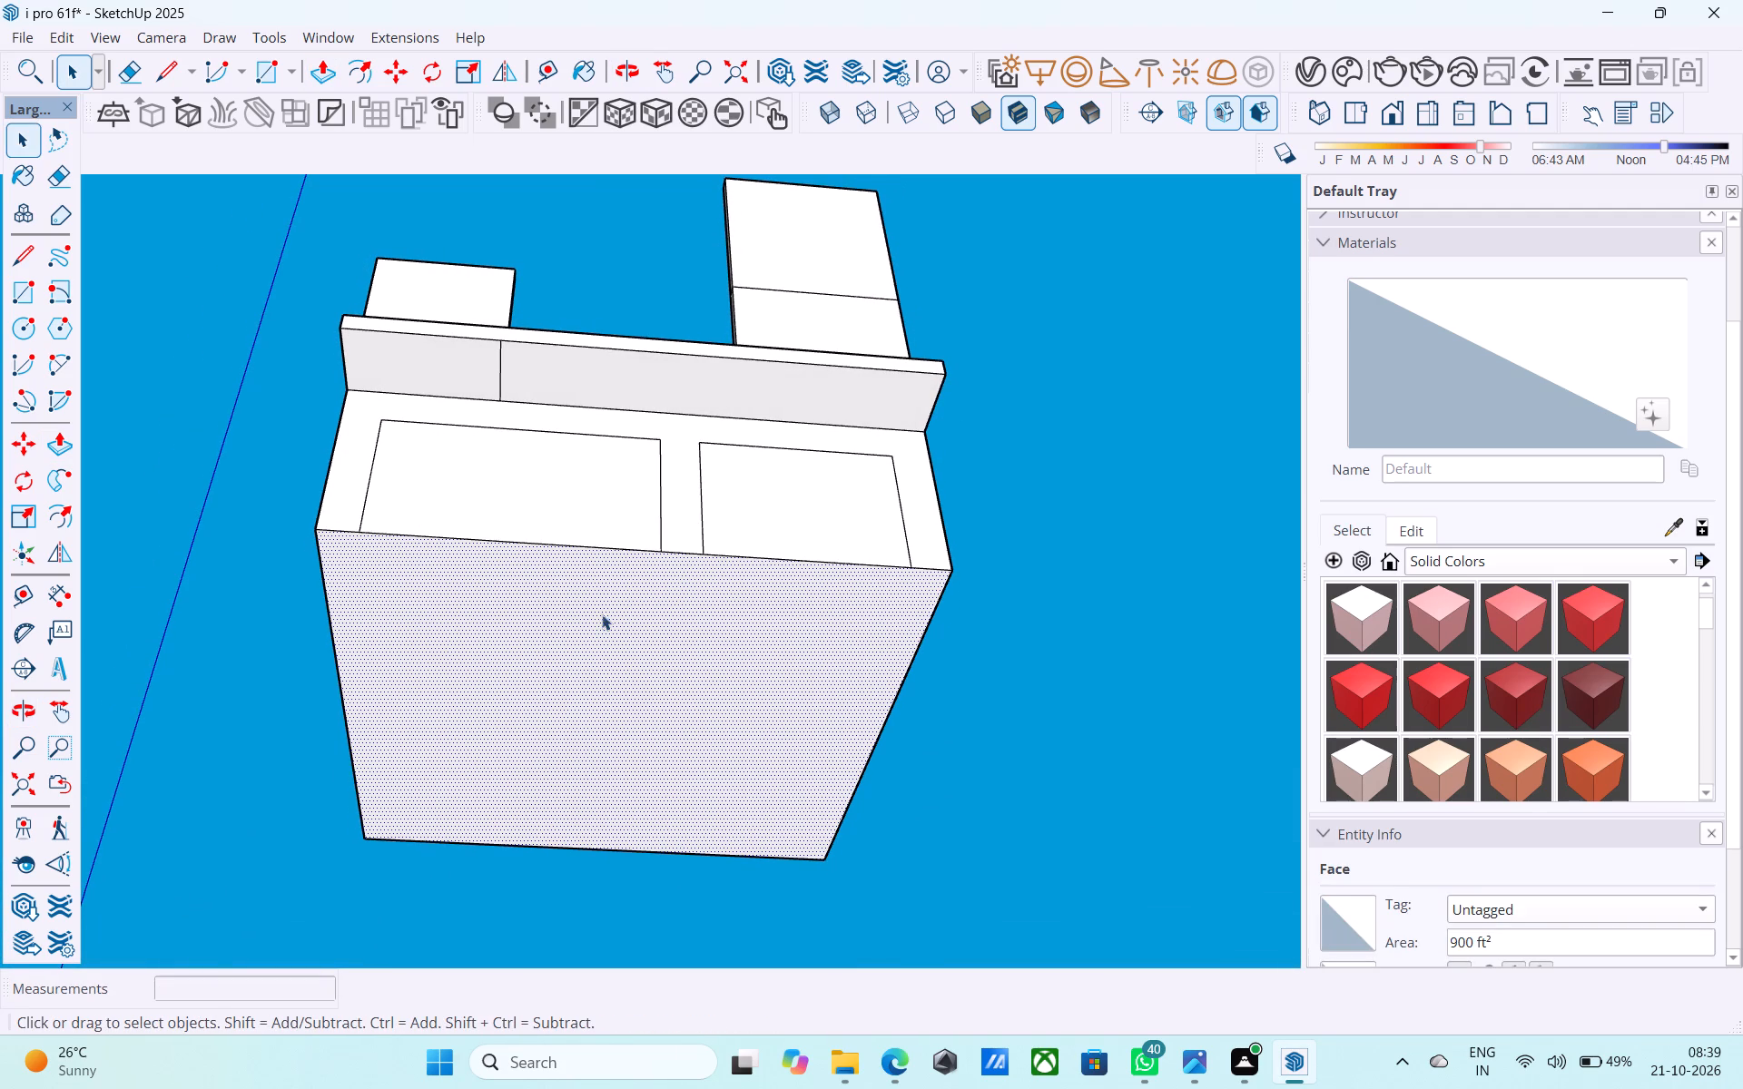
Measure the front wall's height from its base corner up to the underside of the projecting slab.
middle_click_drag(460, 612, 433, 947)
middle_click_drag(531, 777, 521, 920)
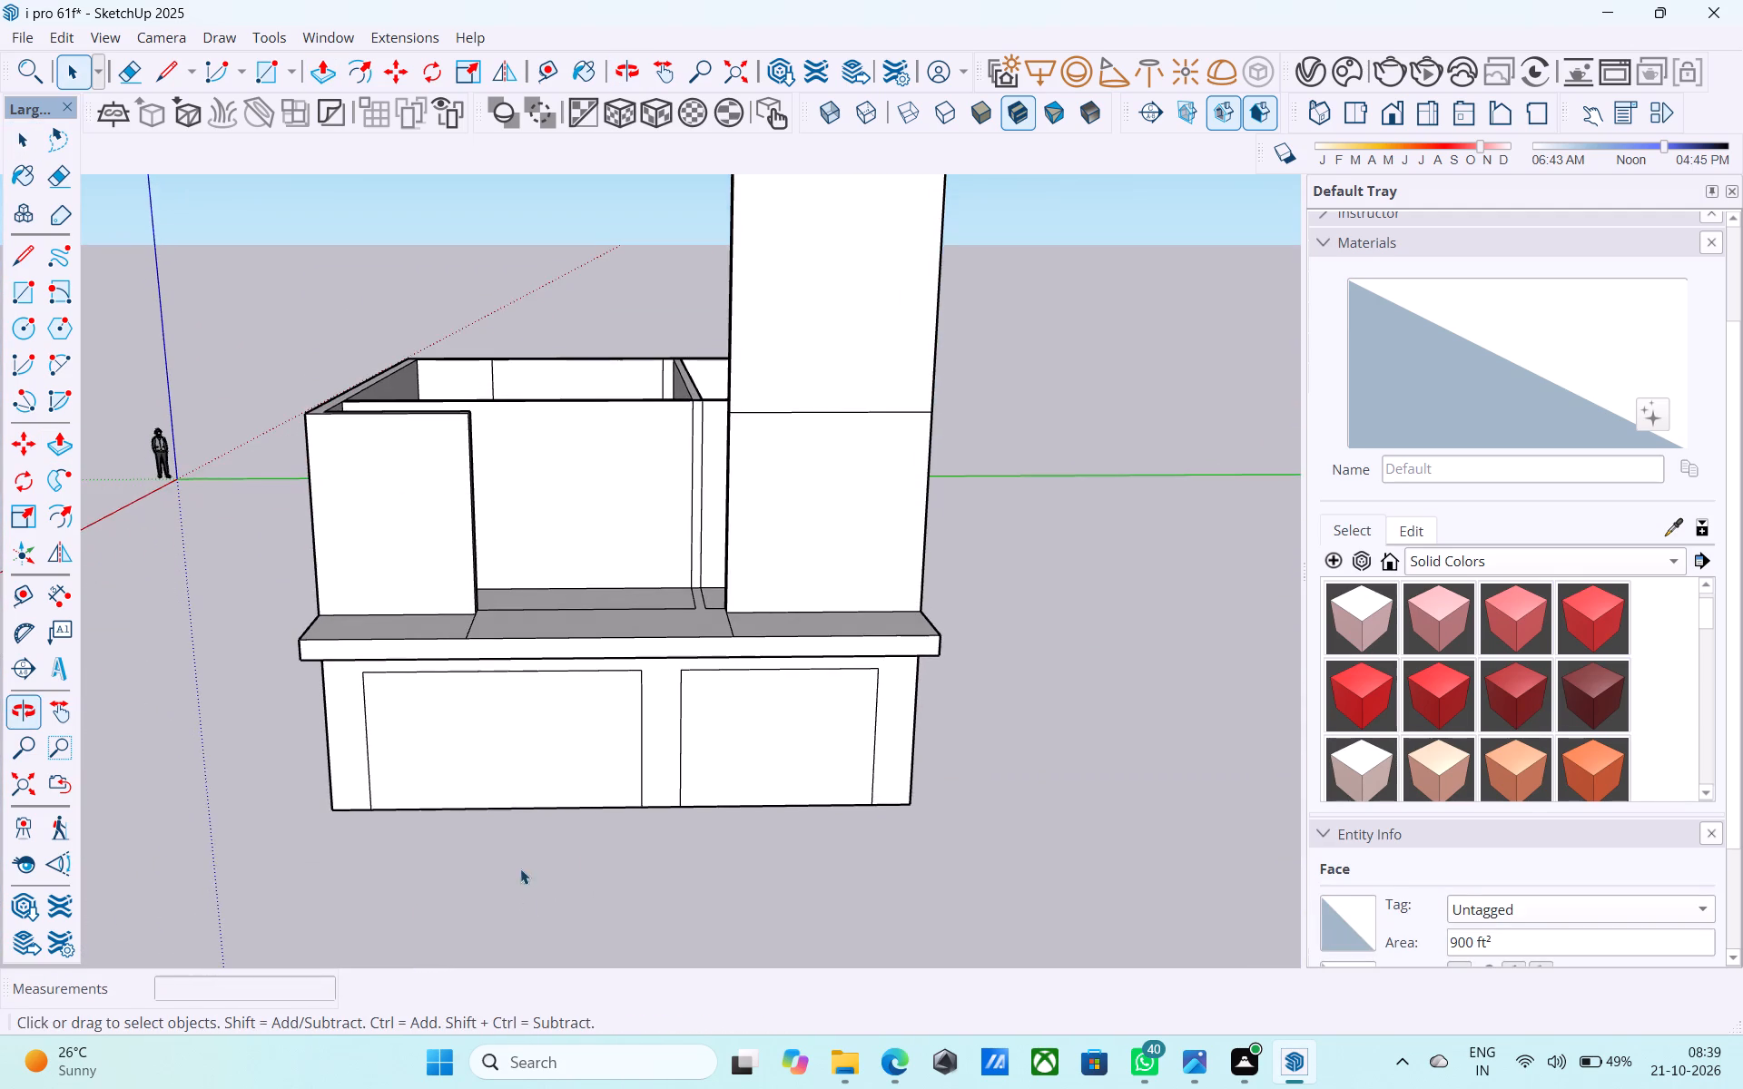
scroll(517, 819, "up", 1)
middle_click_drag(527, 783, 576, 638)
scroll(576, 638, "up", 1)
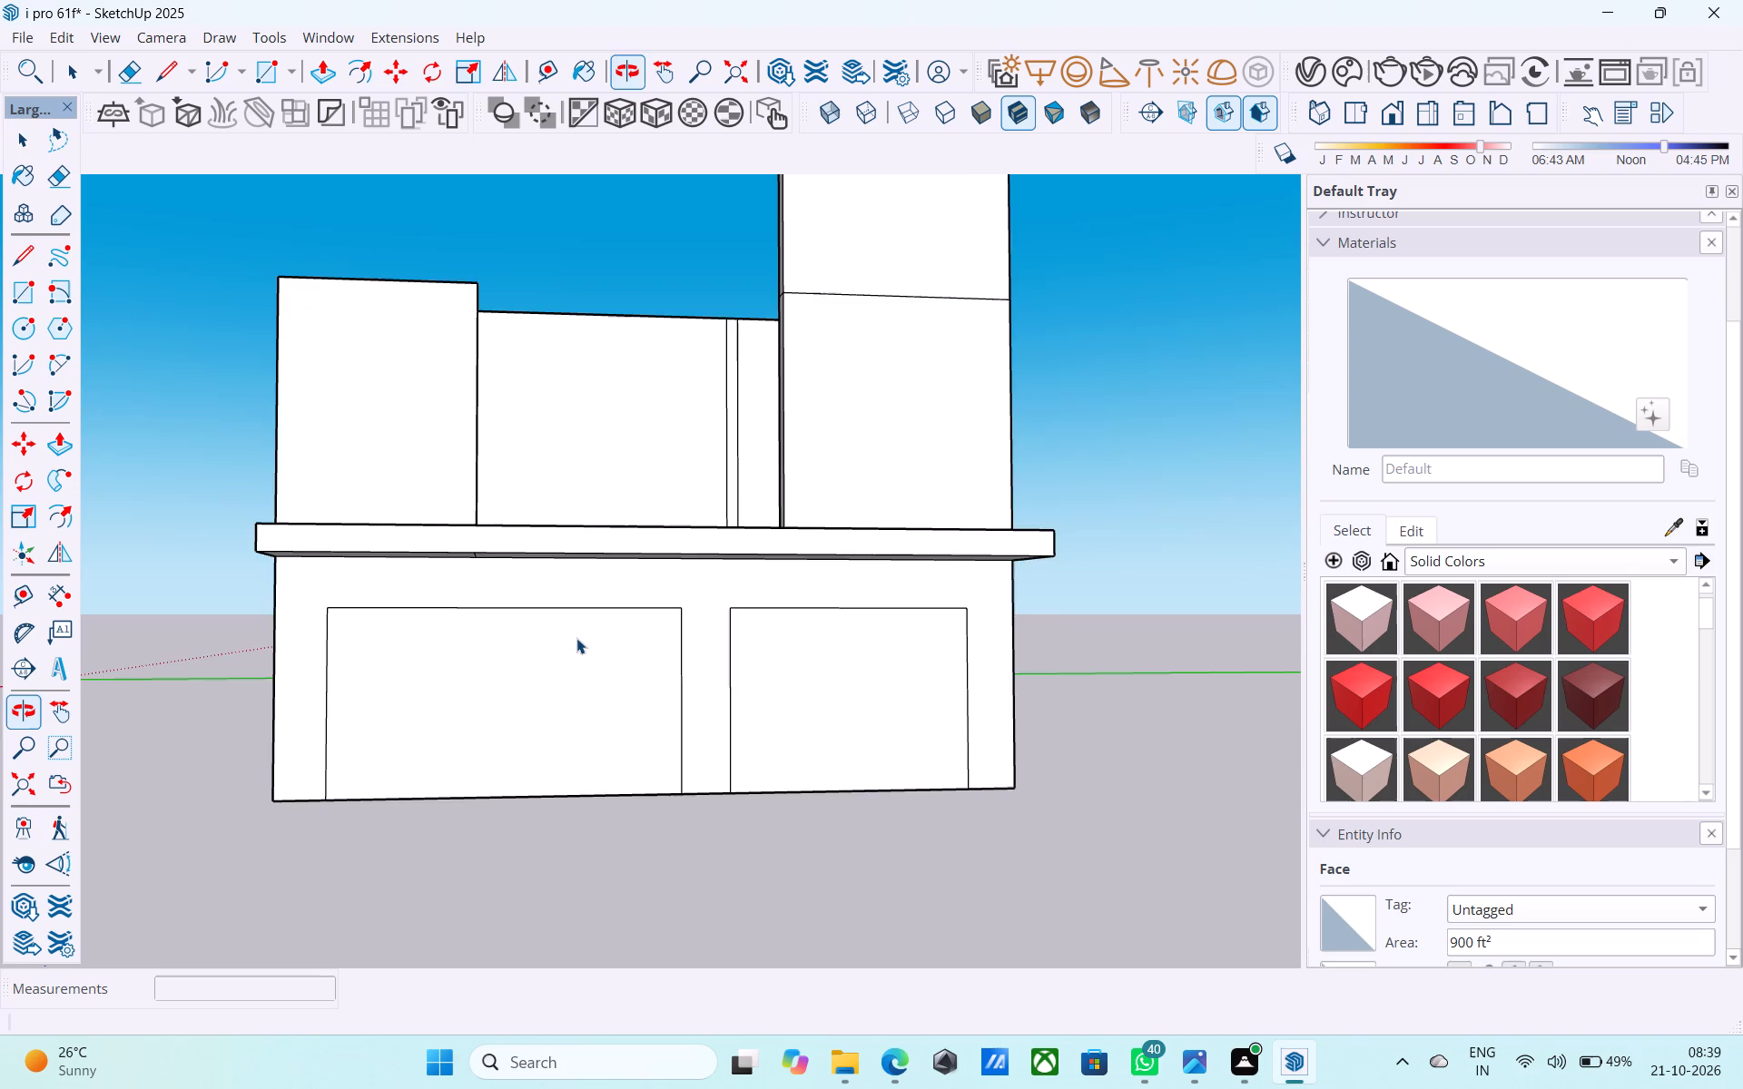
scroll(576, 638, "up", 1)
middle_click_drag(578, 639, 558, 636)
key("l")
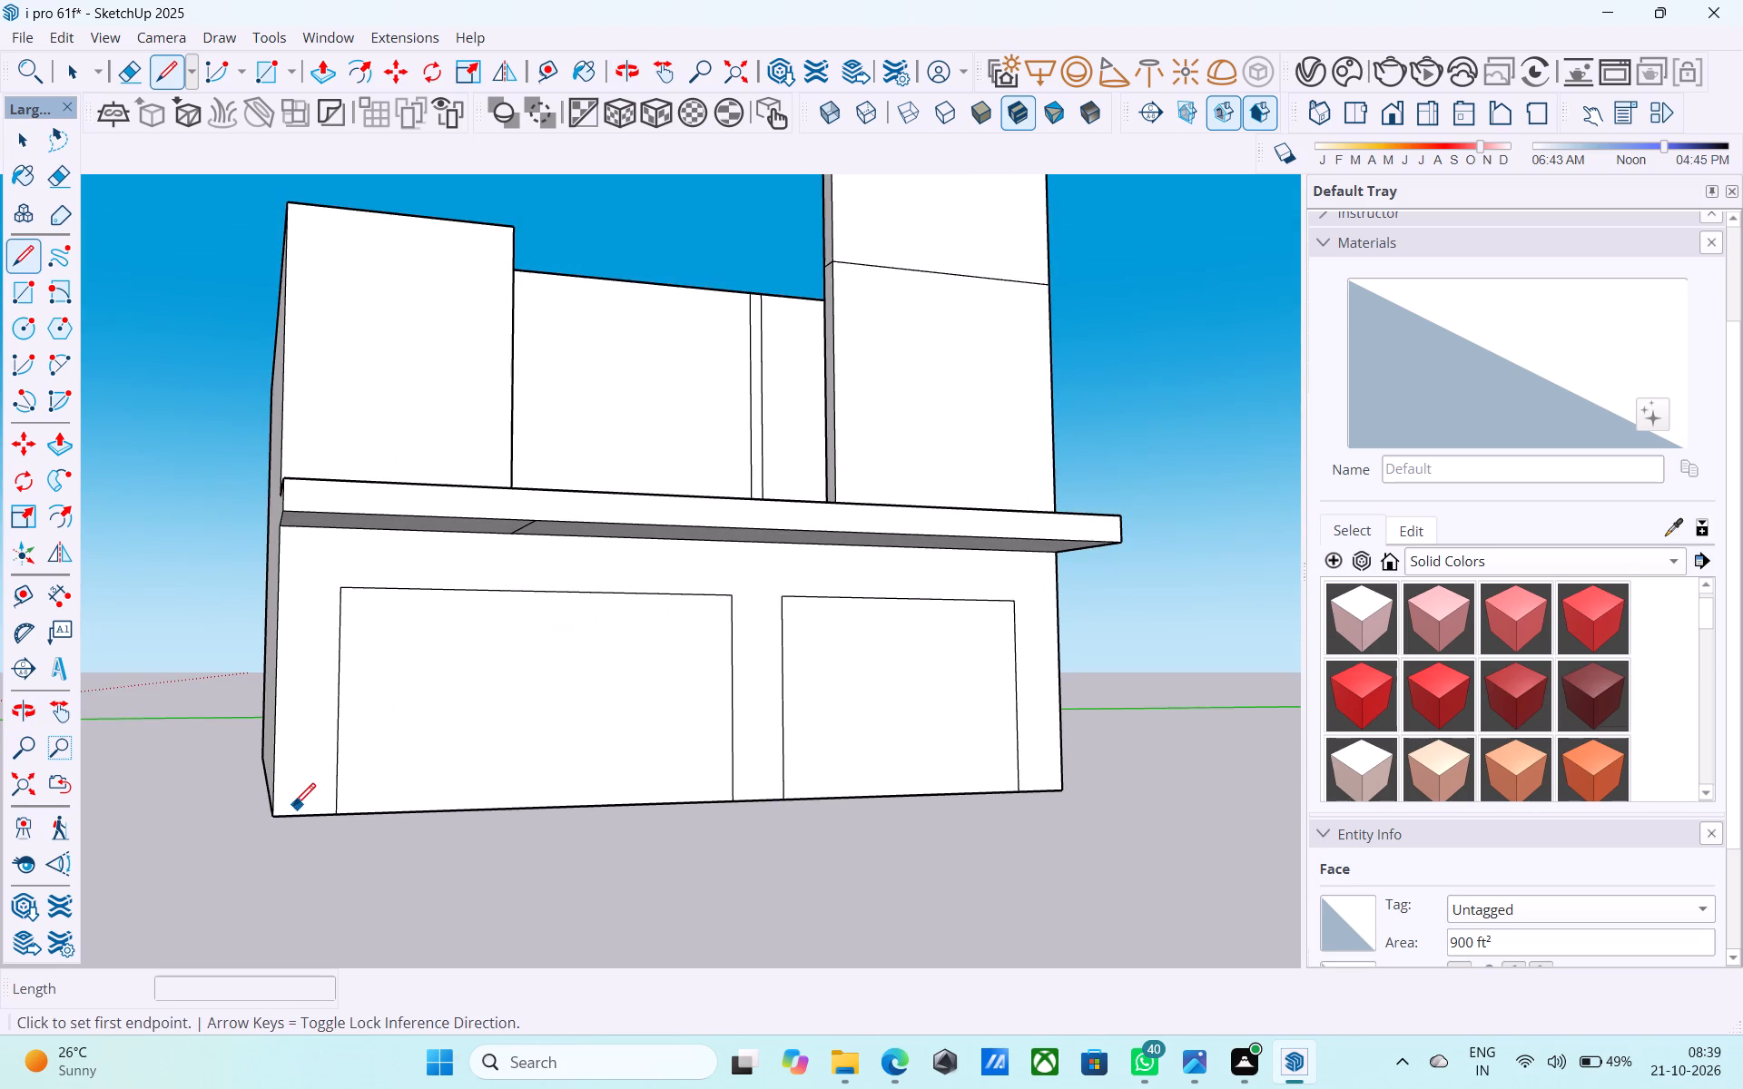
left_click(273, 812)
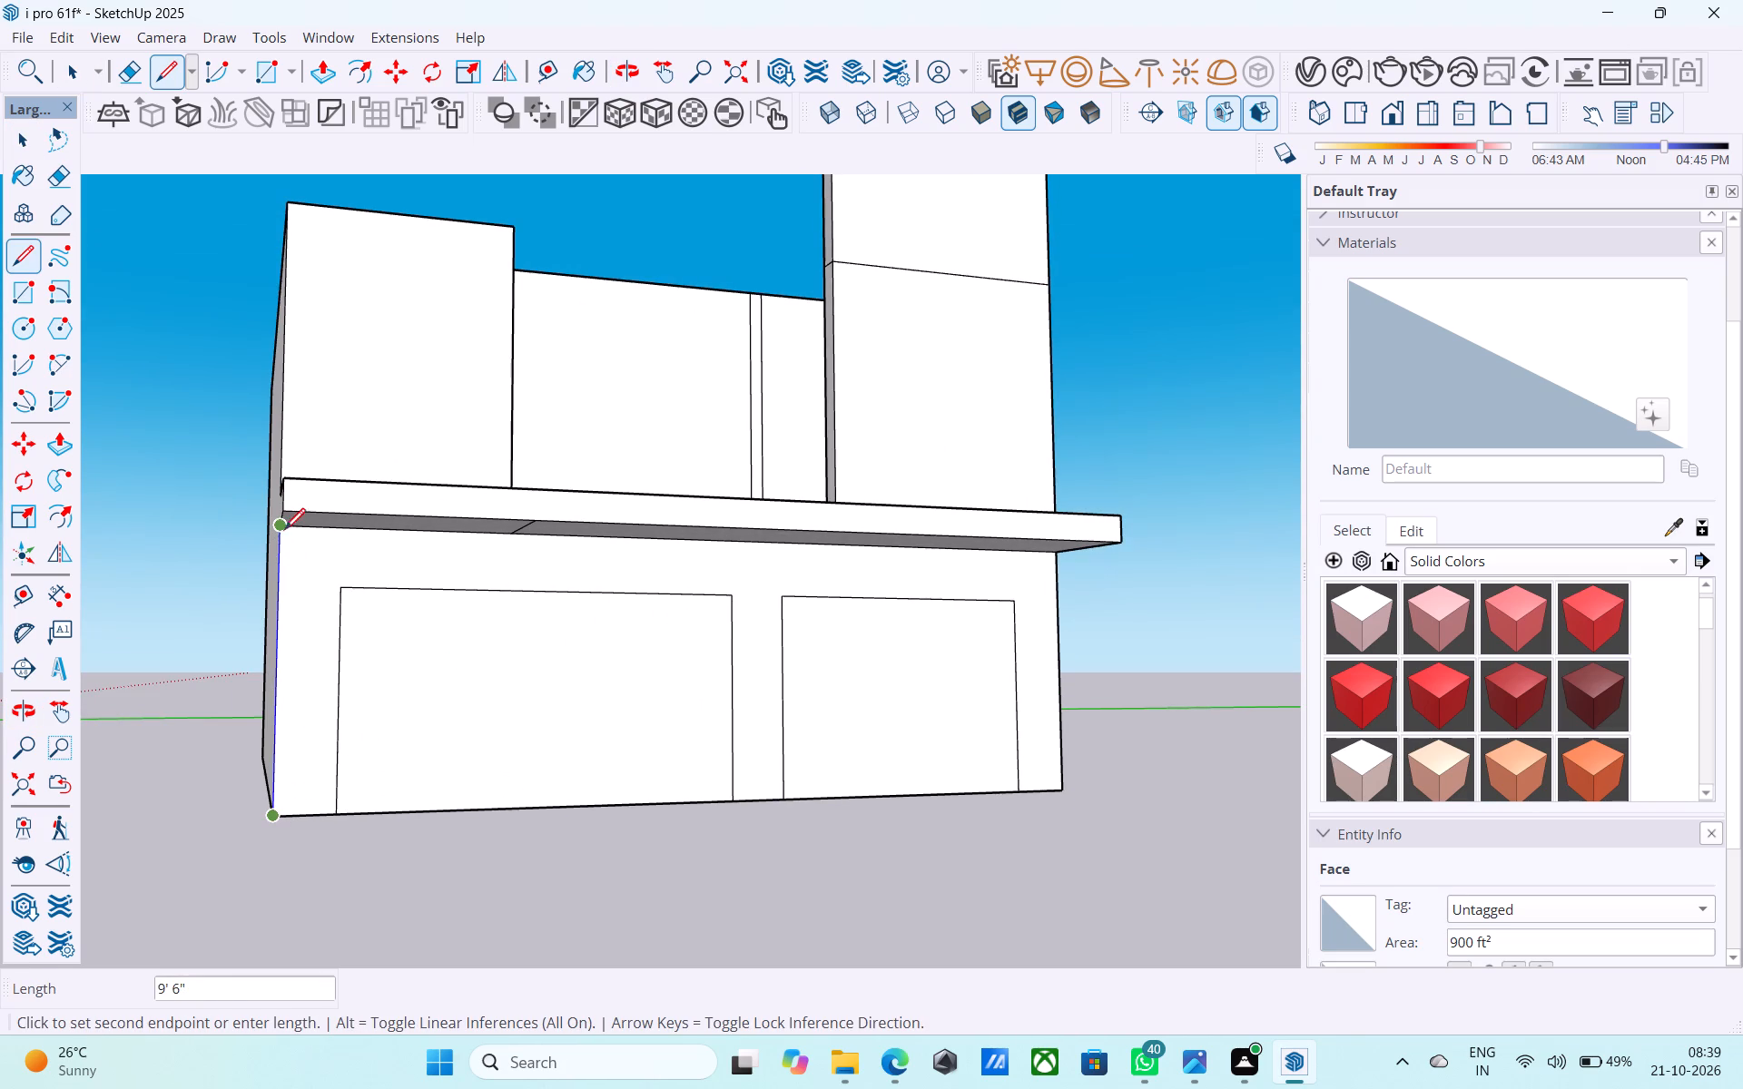
key("space")
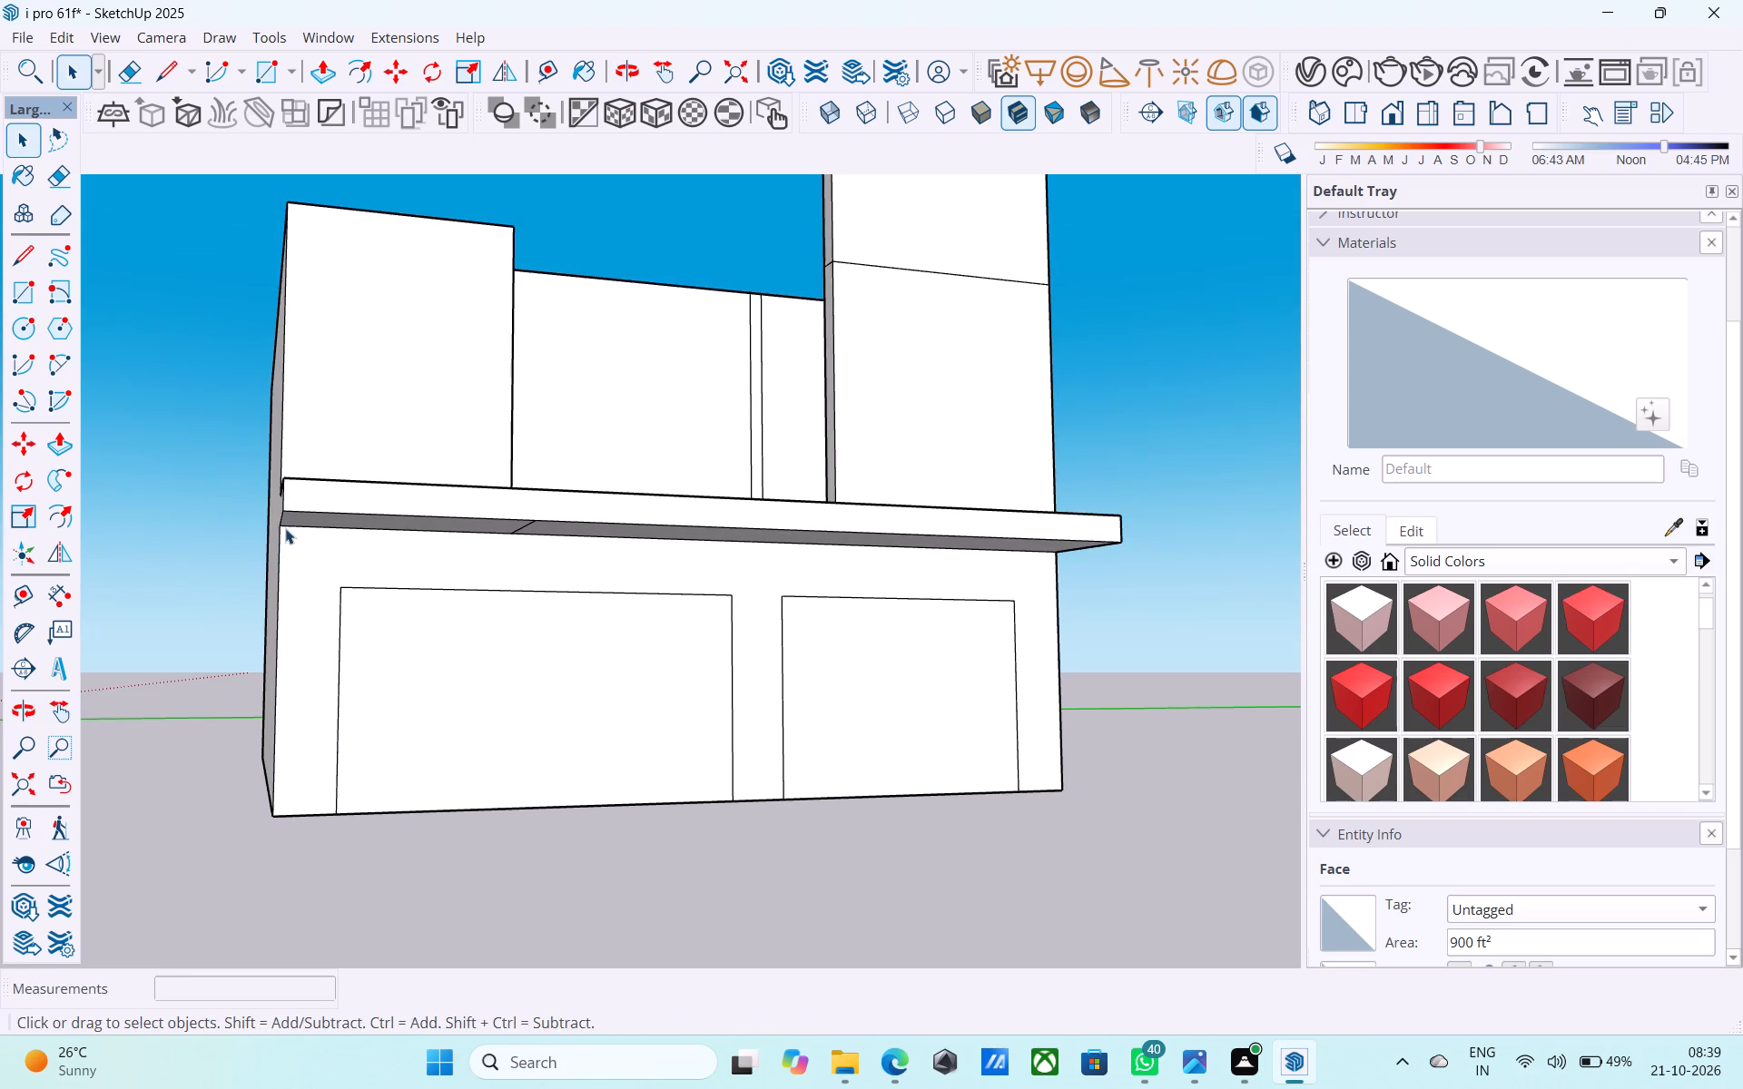
Examine the building's massing from the front, above and both sides, including the slab, tall corner wall and upper walls.
middle_click_drag(287, 529, 386, 770)
scroll(379, 756, "down", 5)
middle_click_drag(769, 707, 576, 664)
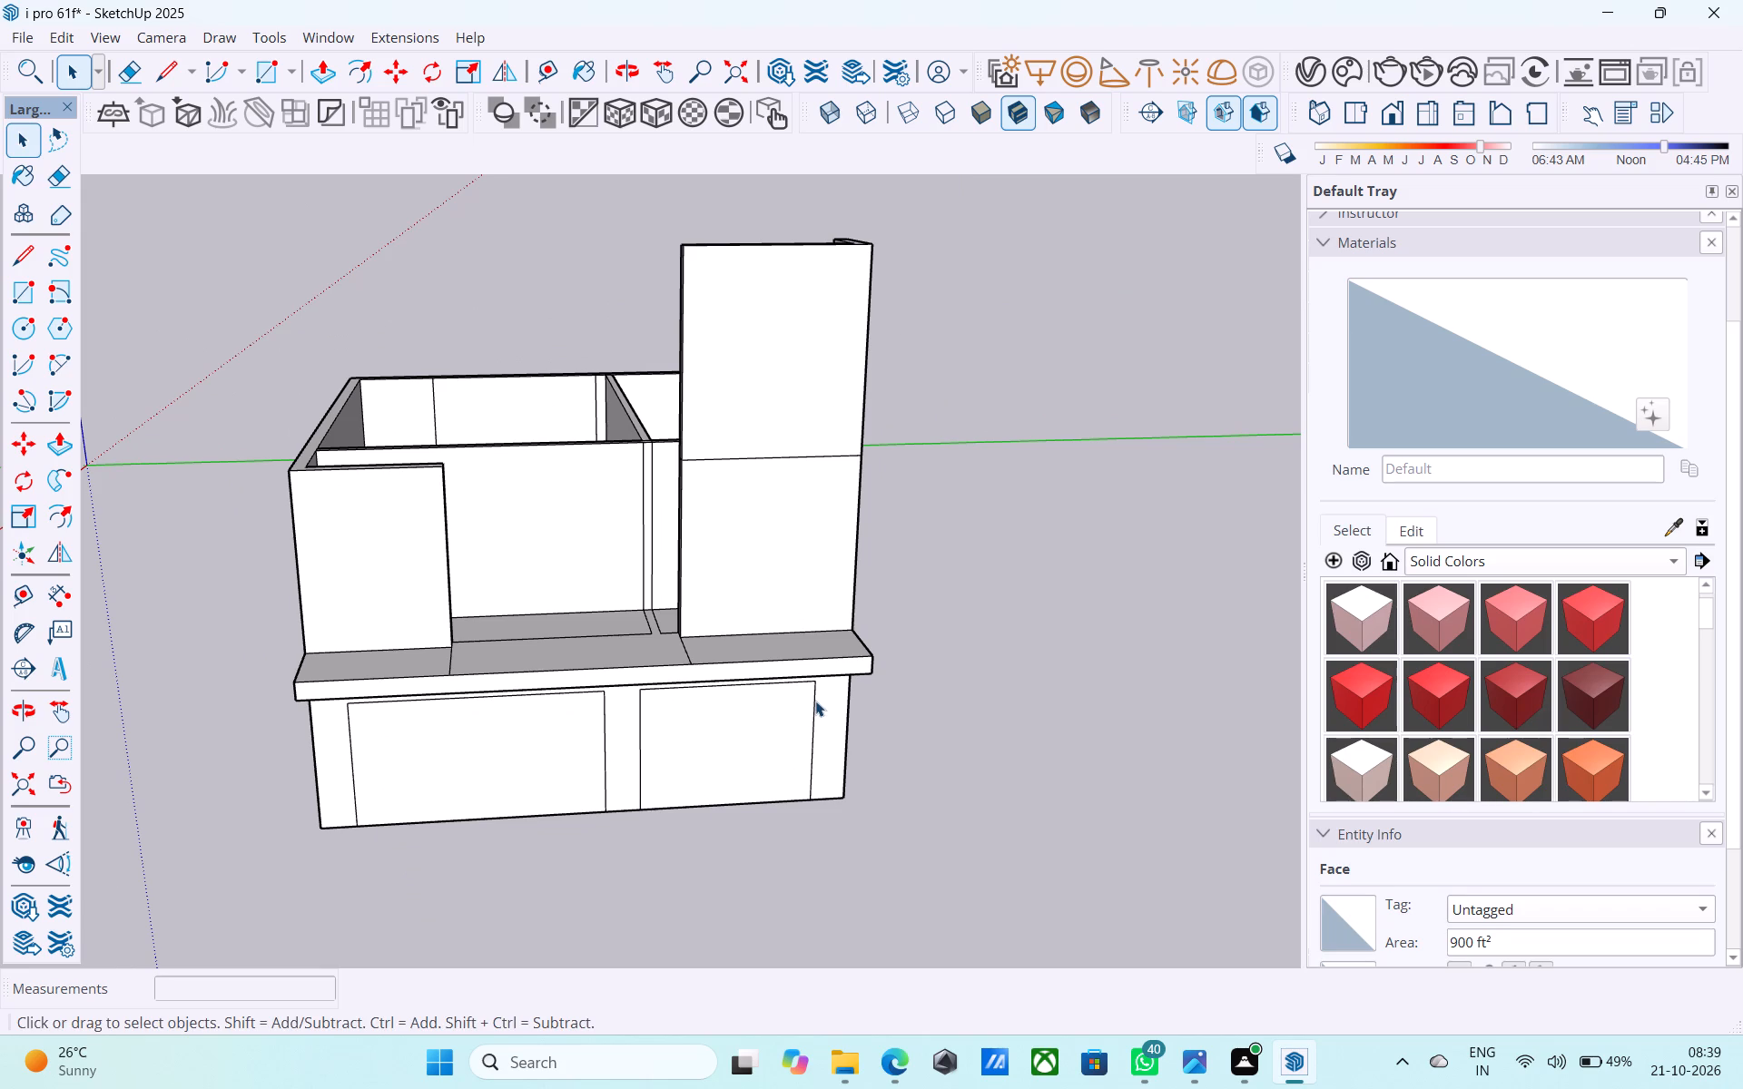
scroll(815, 700, "down", 2)
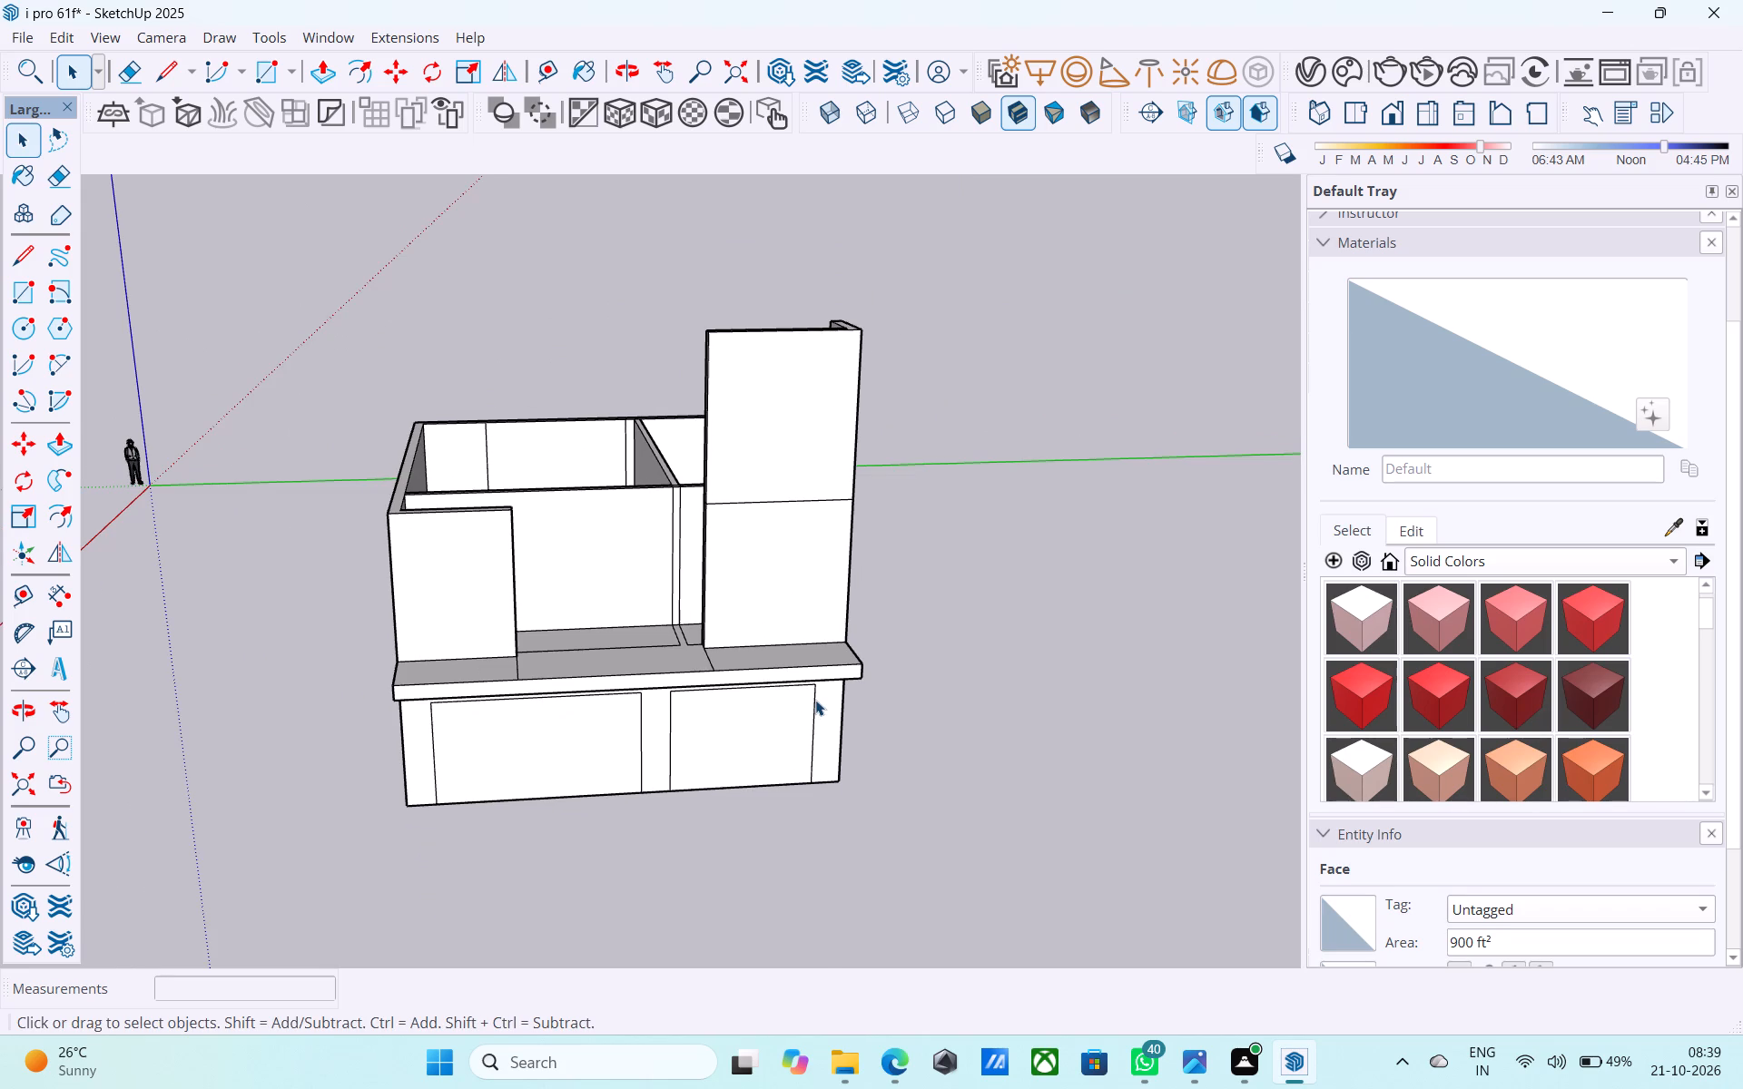
middle_click_drag(815, 700, 787, 682)
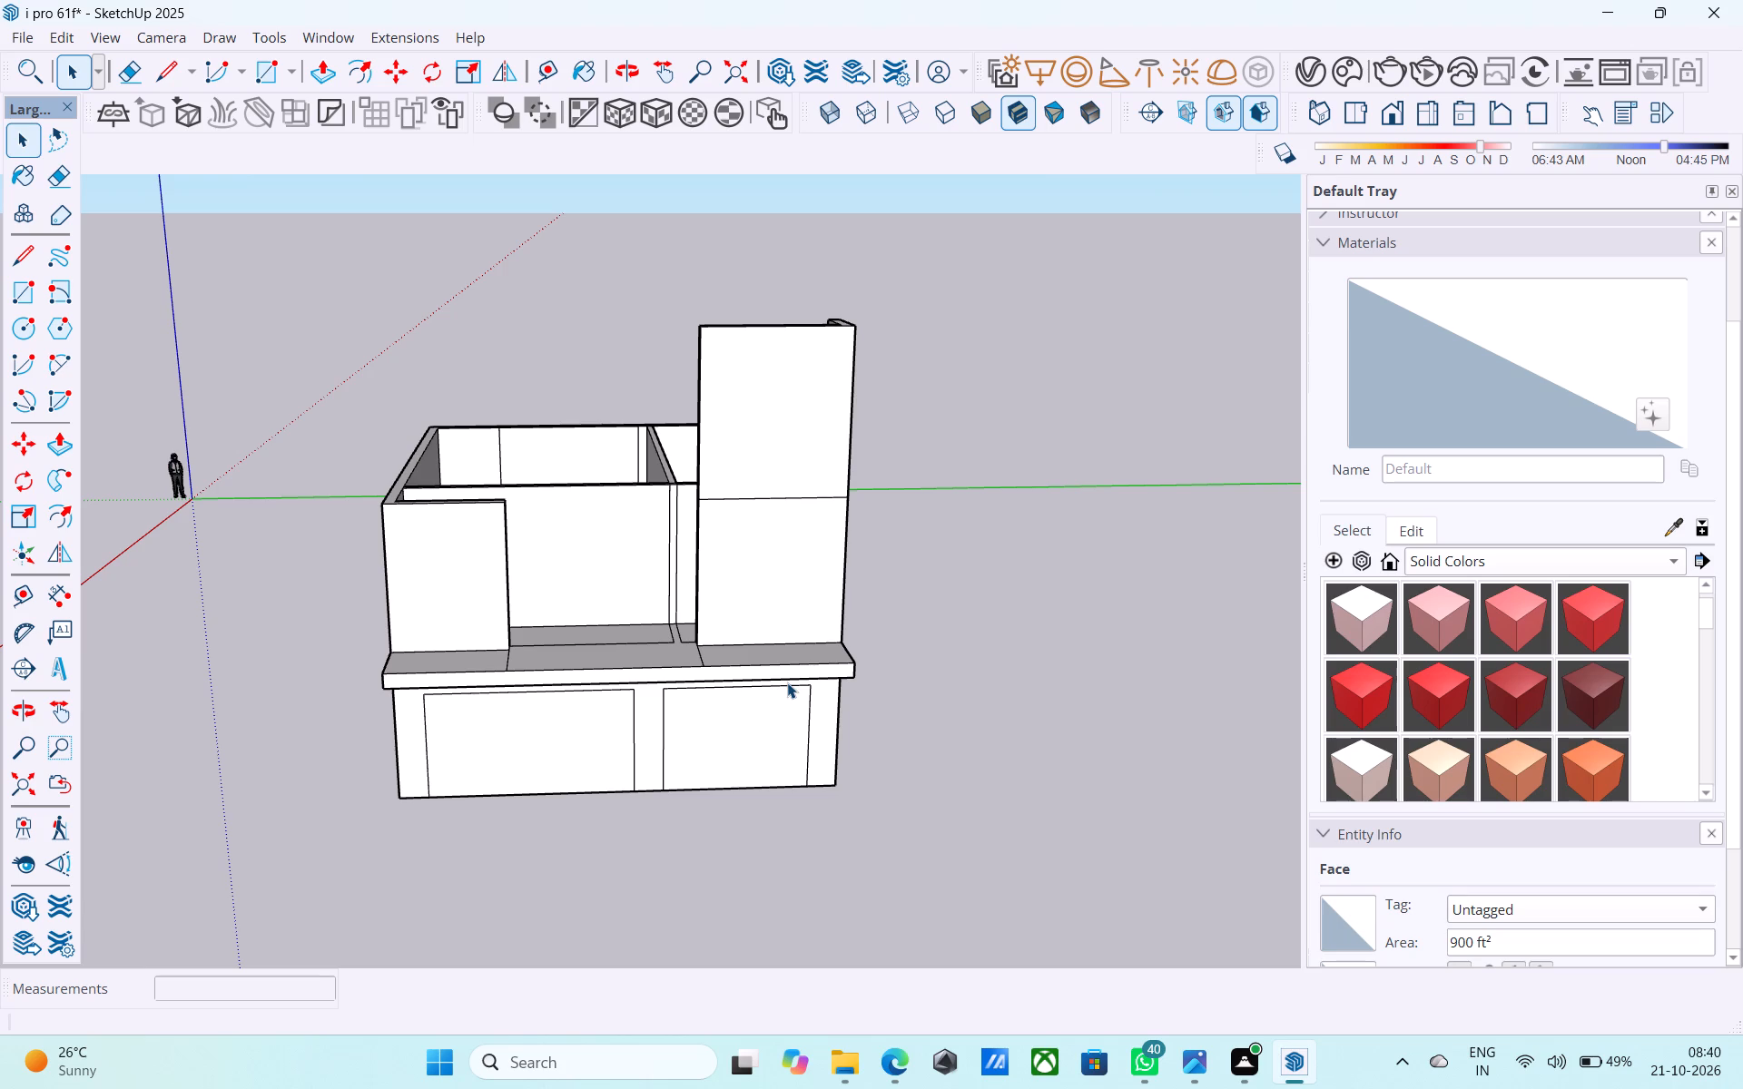
middle_click_drag(787, 682, 791, 652)
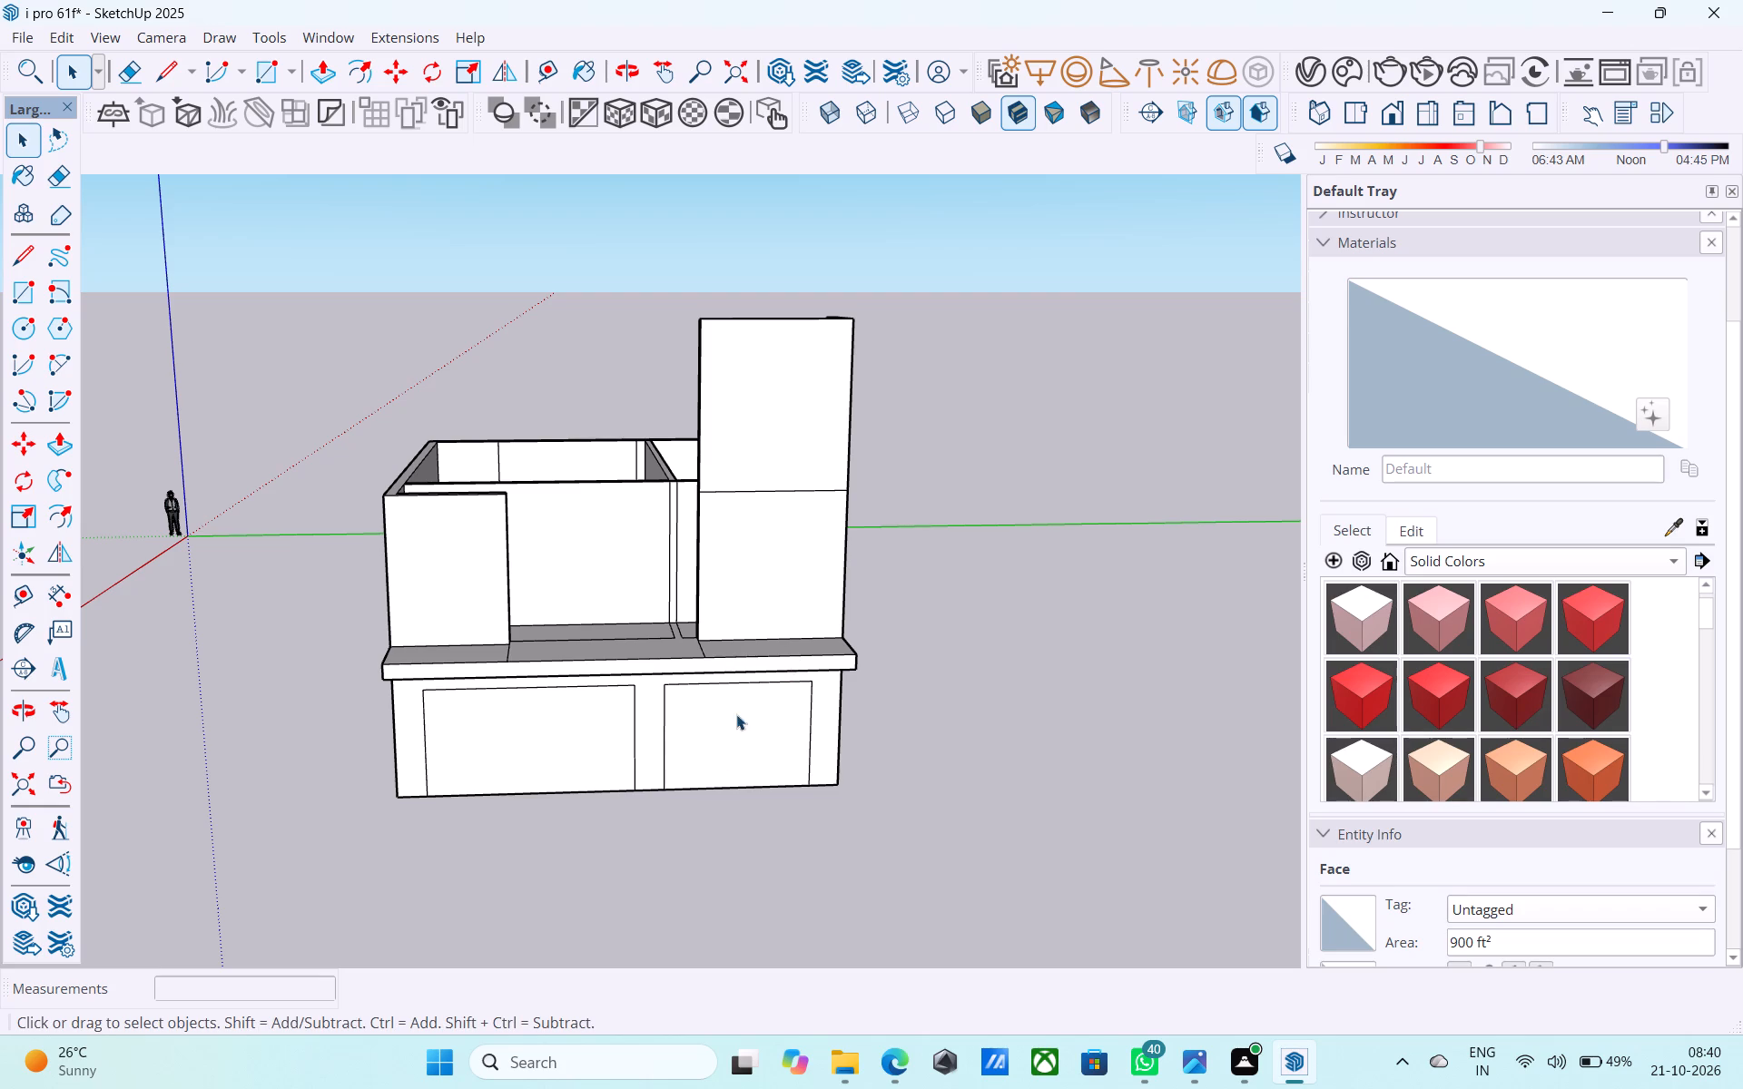
middle_click_drag(737, 712, 725, 659)
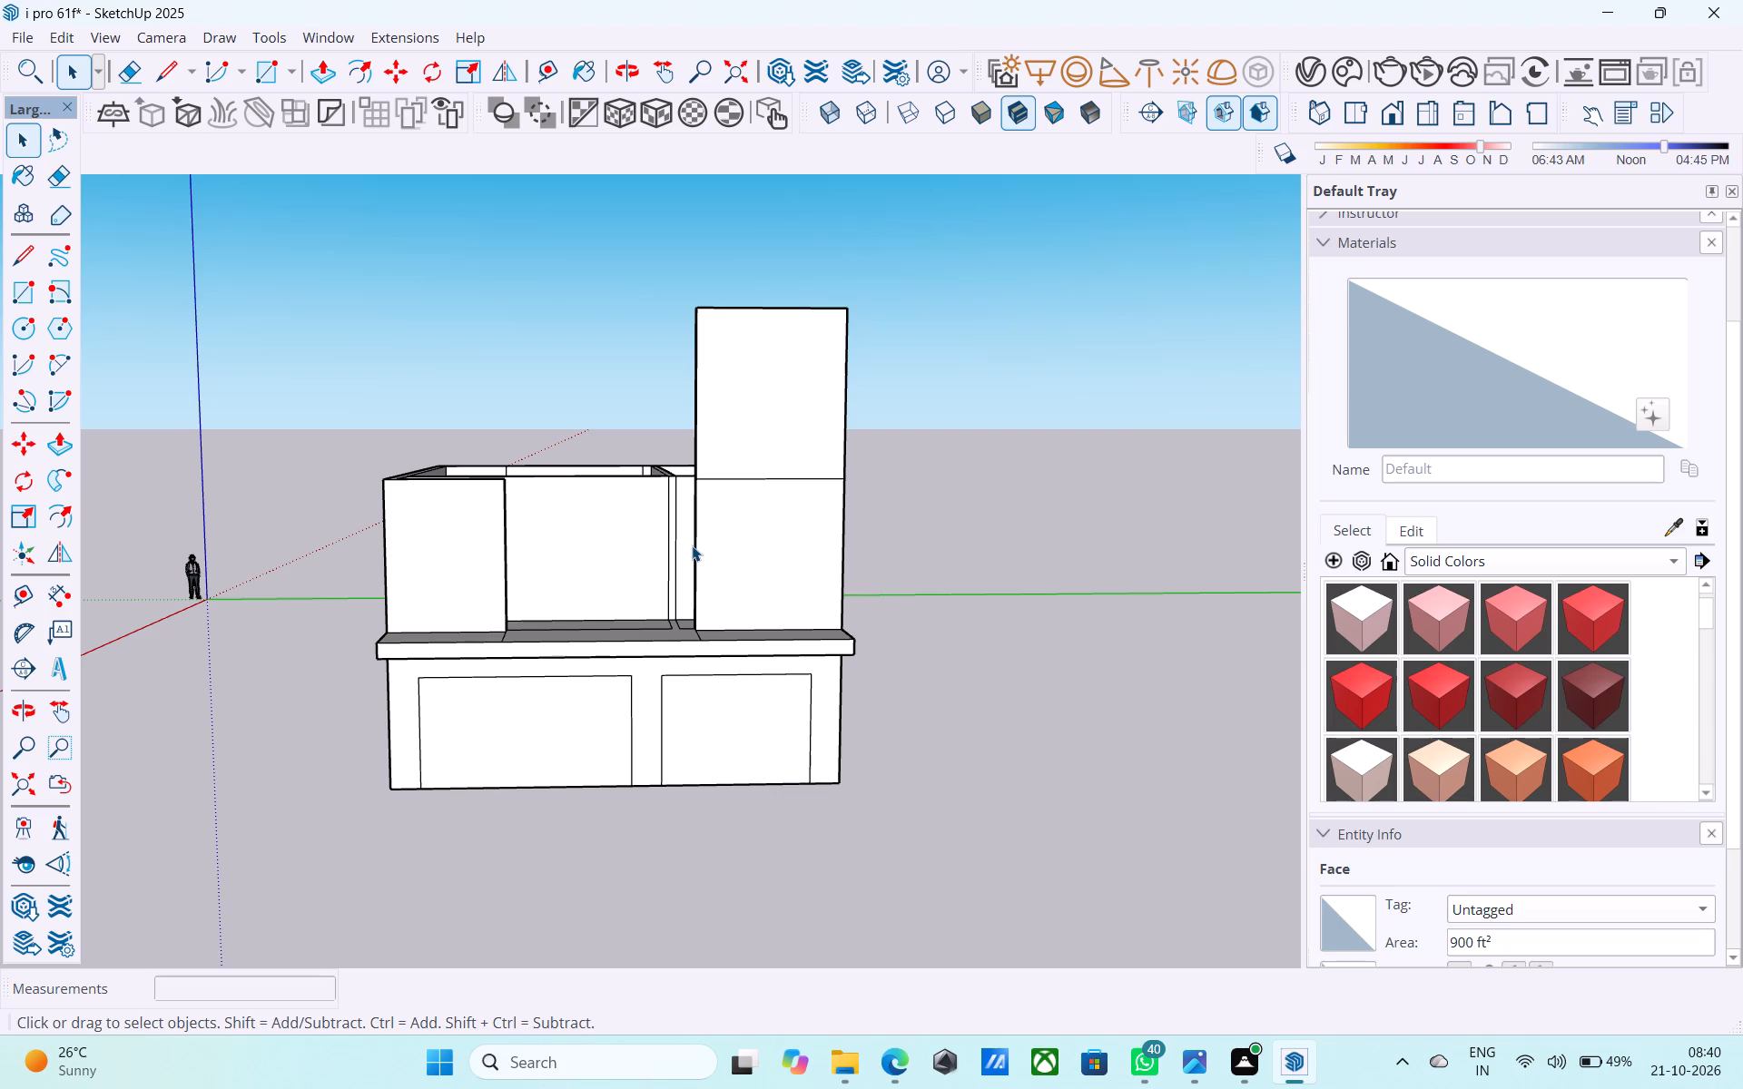
scroll(881, 521, "down", 1)
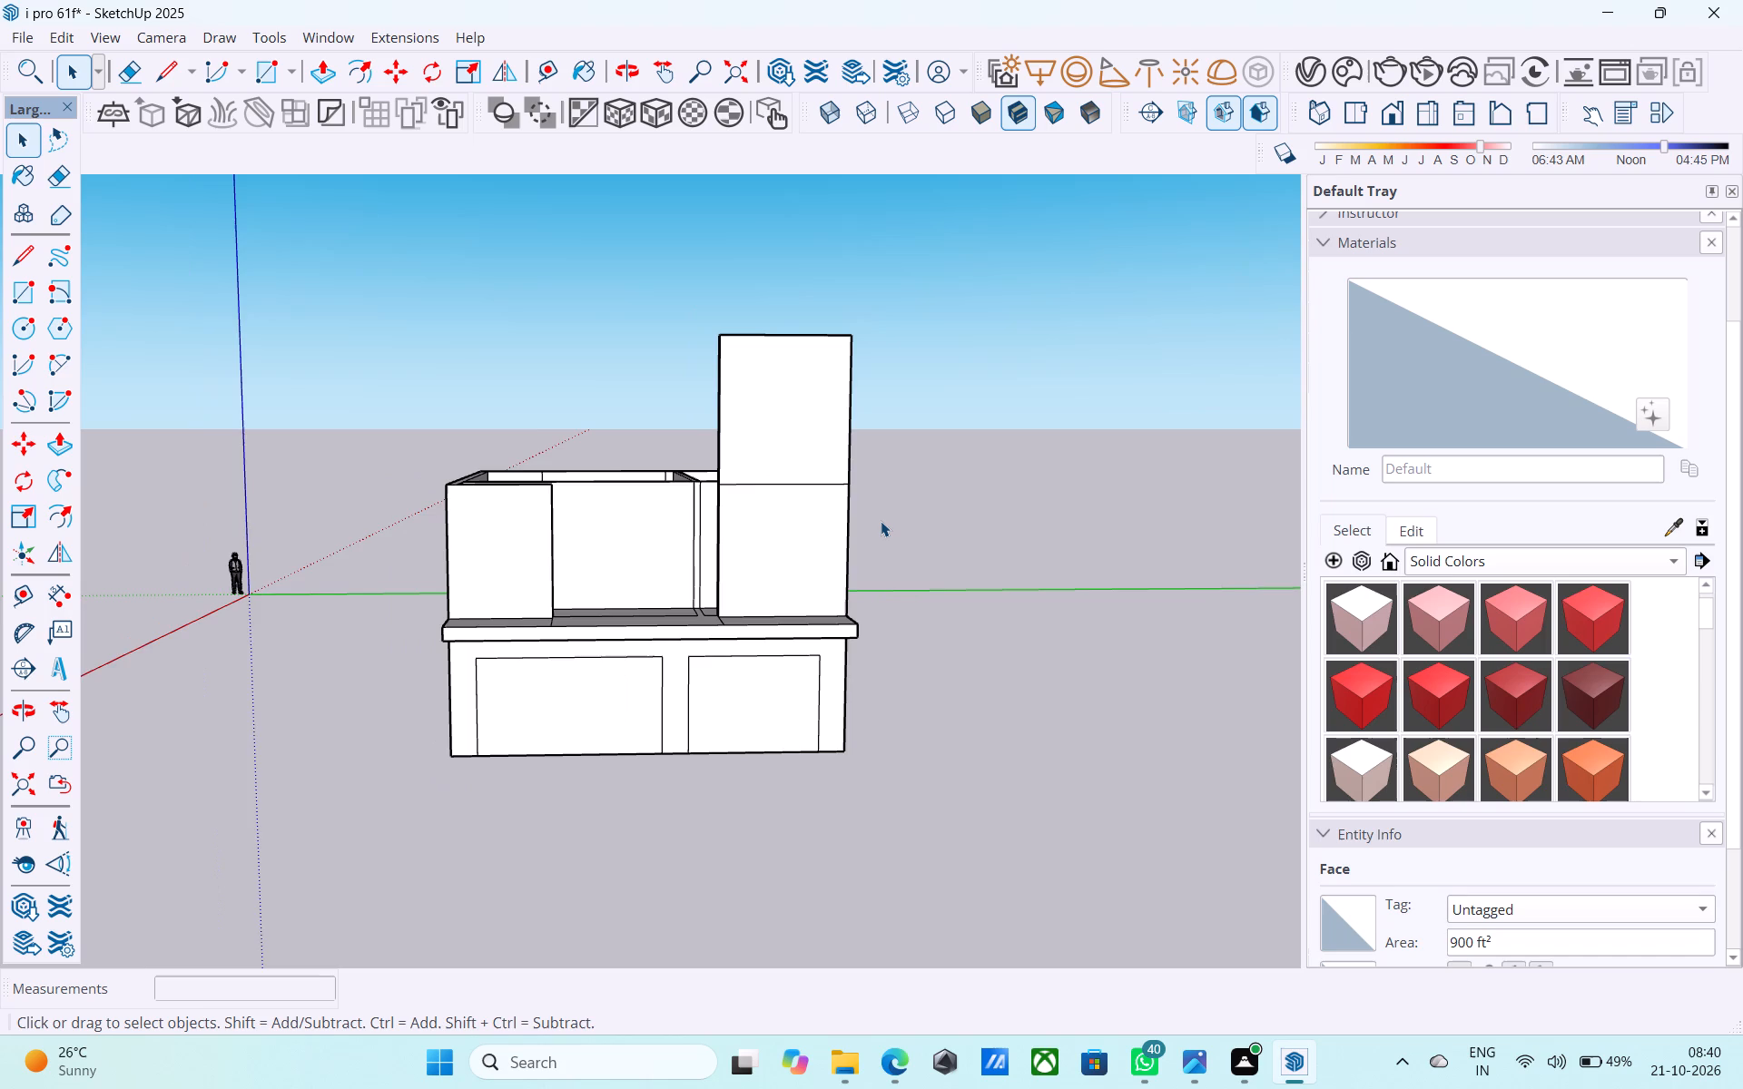
scroll(881, 521, "down", 2)
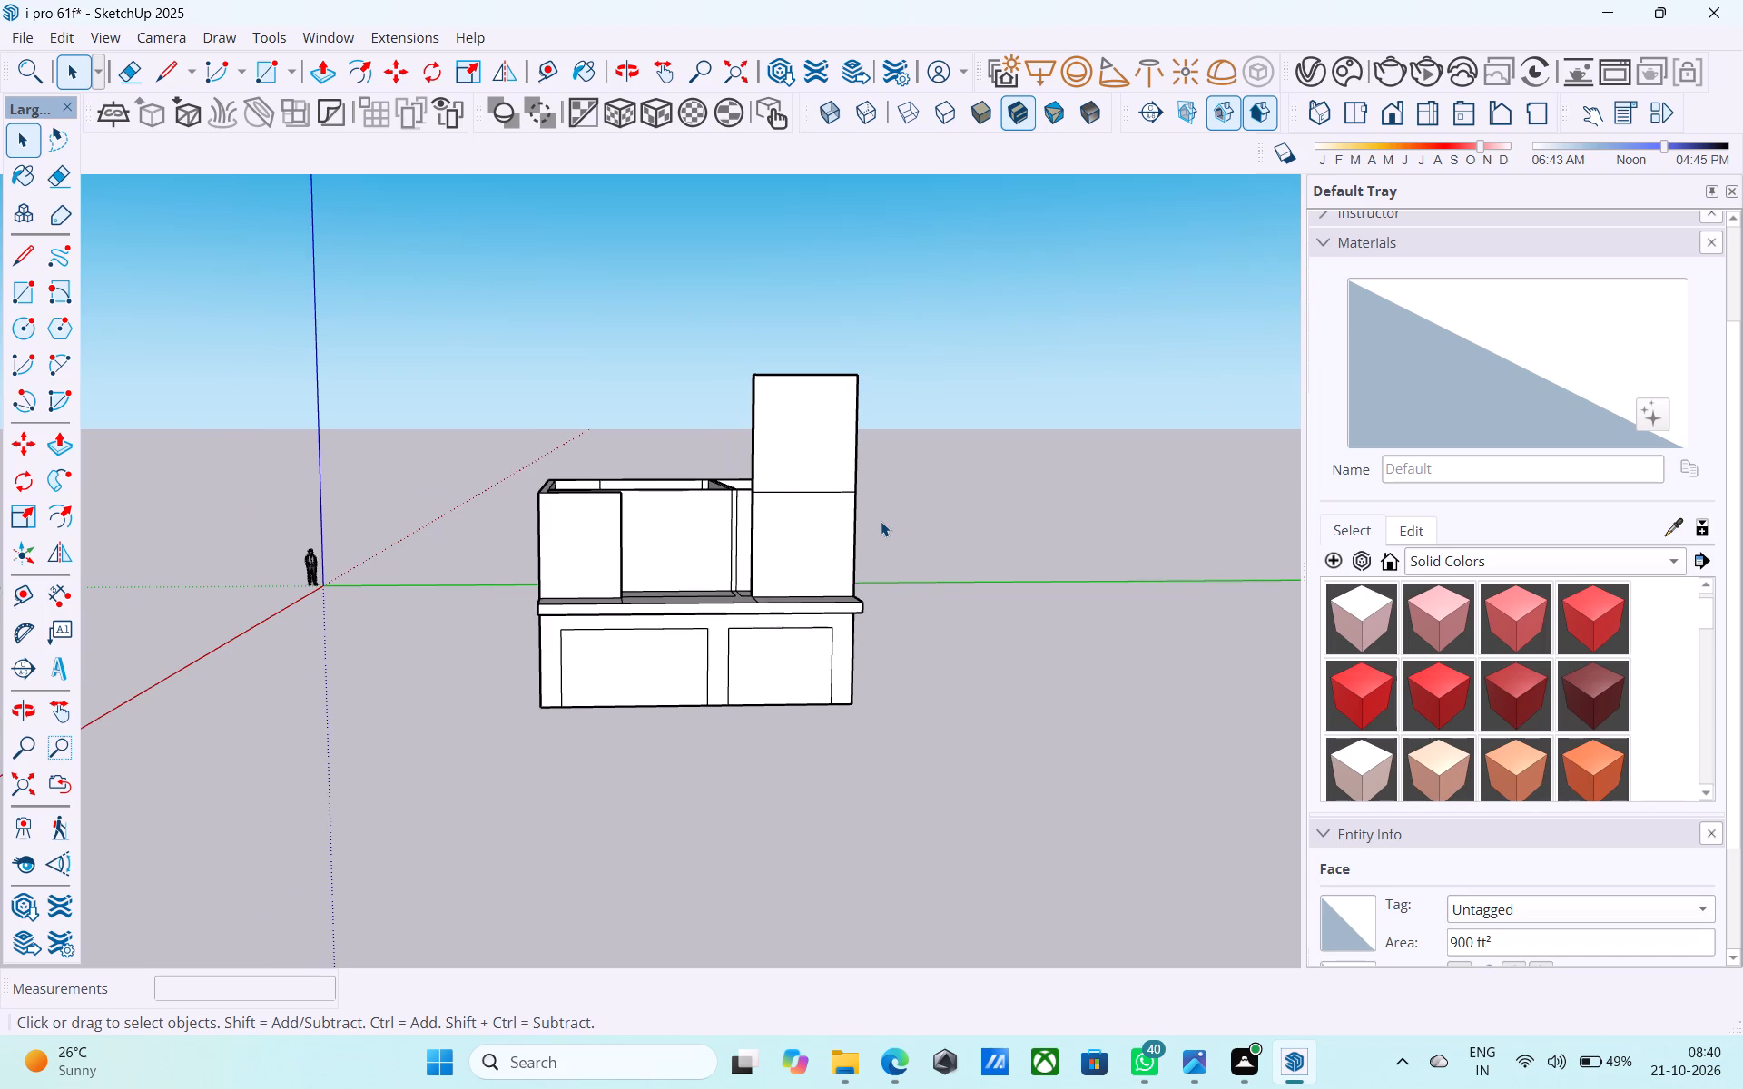
scroll(881, 521, "up", 1)
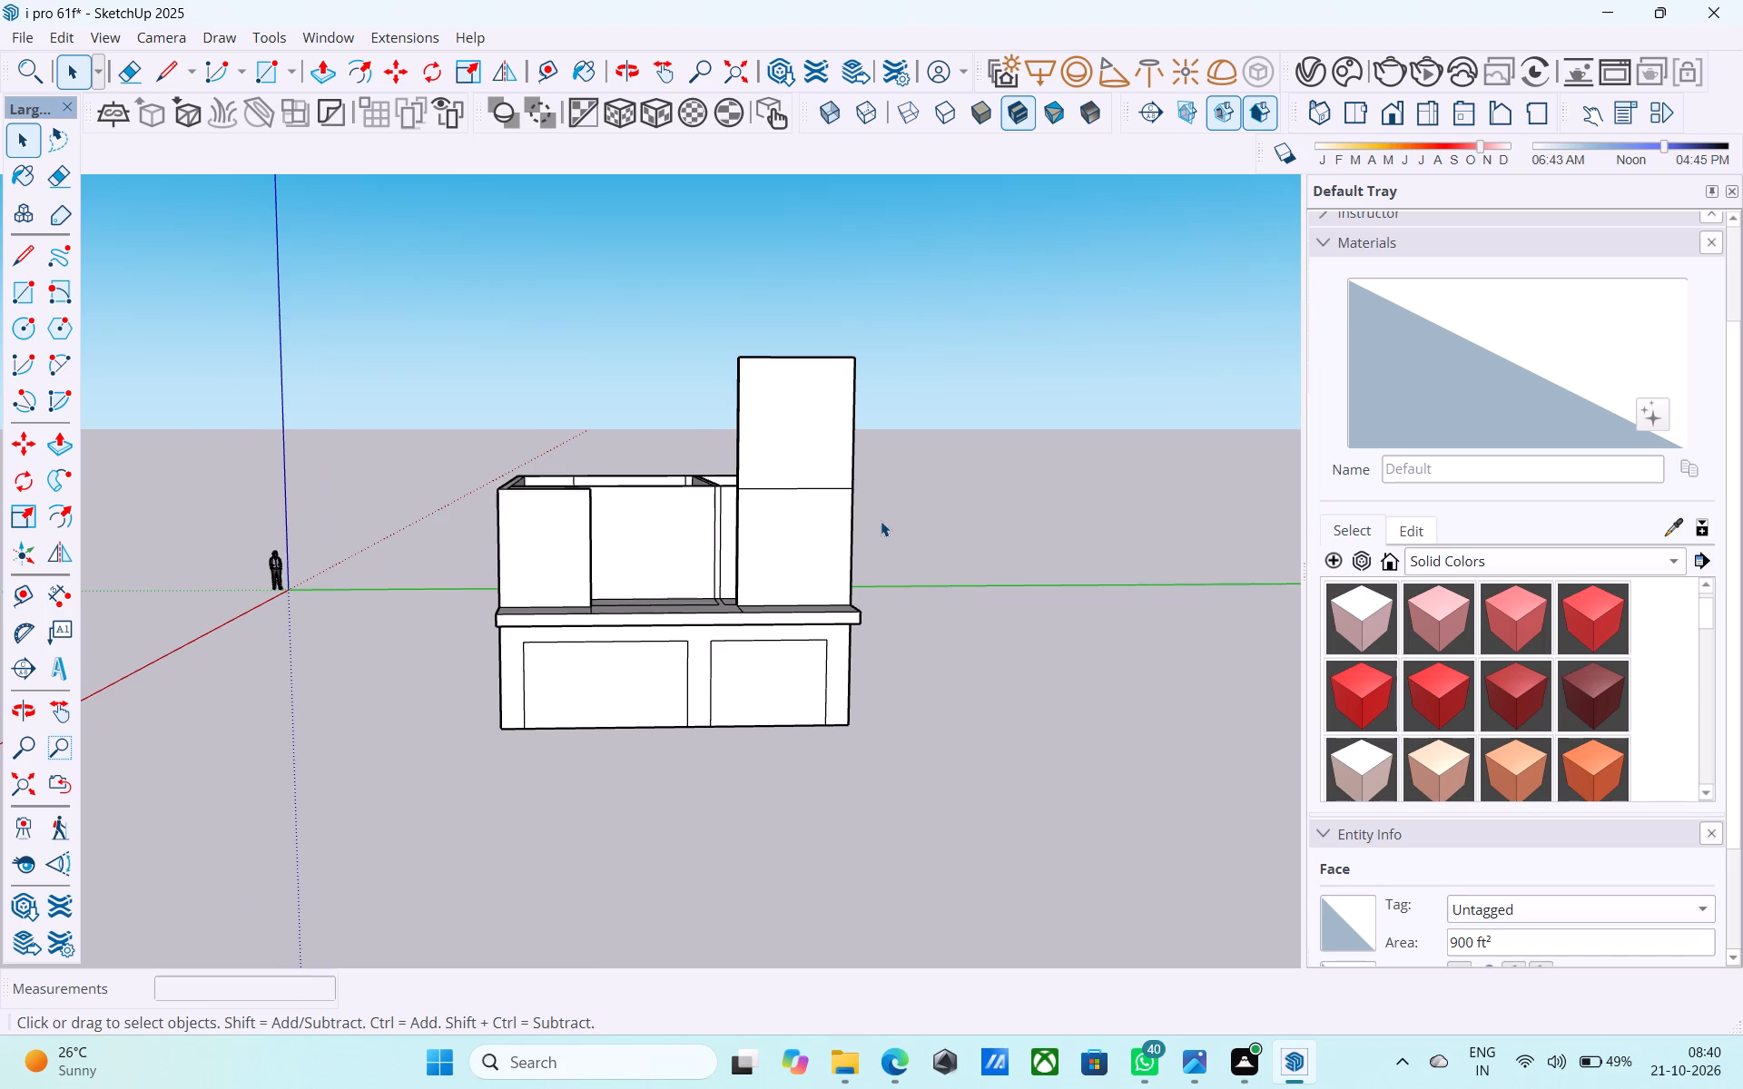
scroll(880, 521, "down", 2)
middle_click_drag(874, 526, 875, 691)
scroll(875, 692, "down", 1)
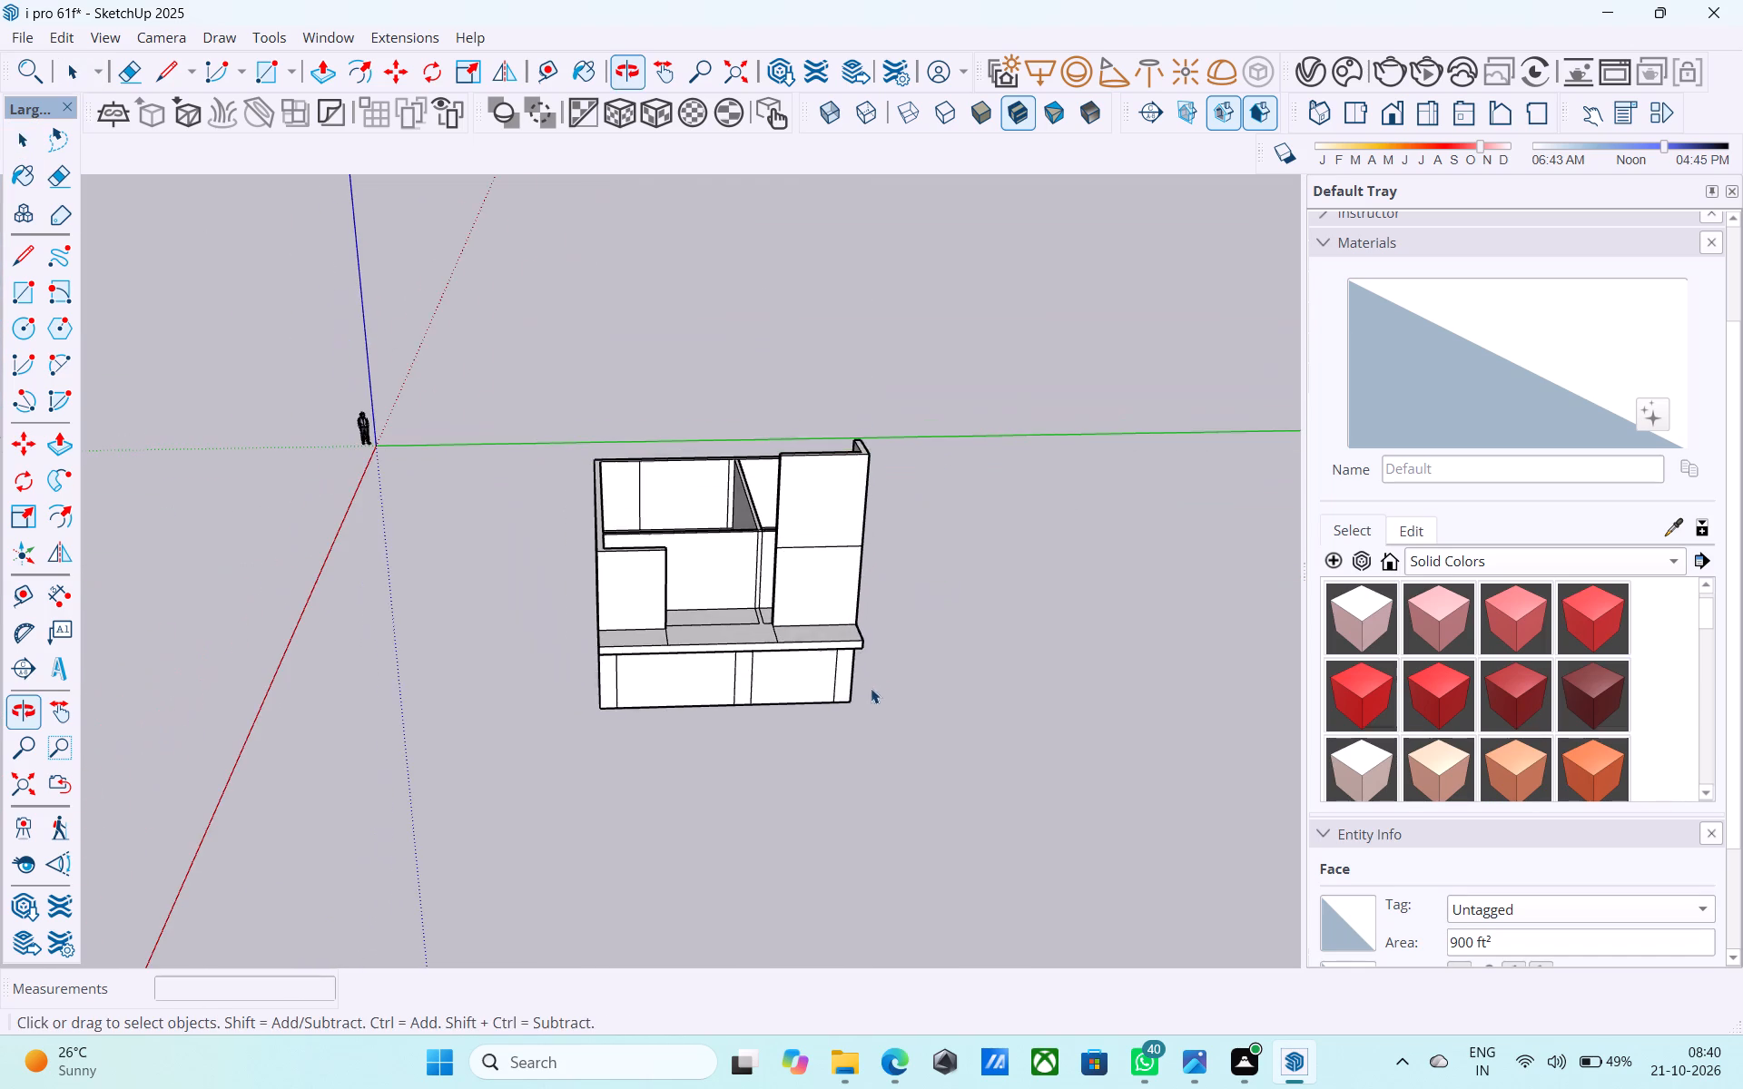
middle_click_drag(734, 489, 392, 666)
middle_click_drag(711, 519, 1024, 515)
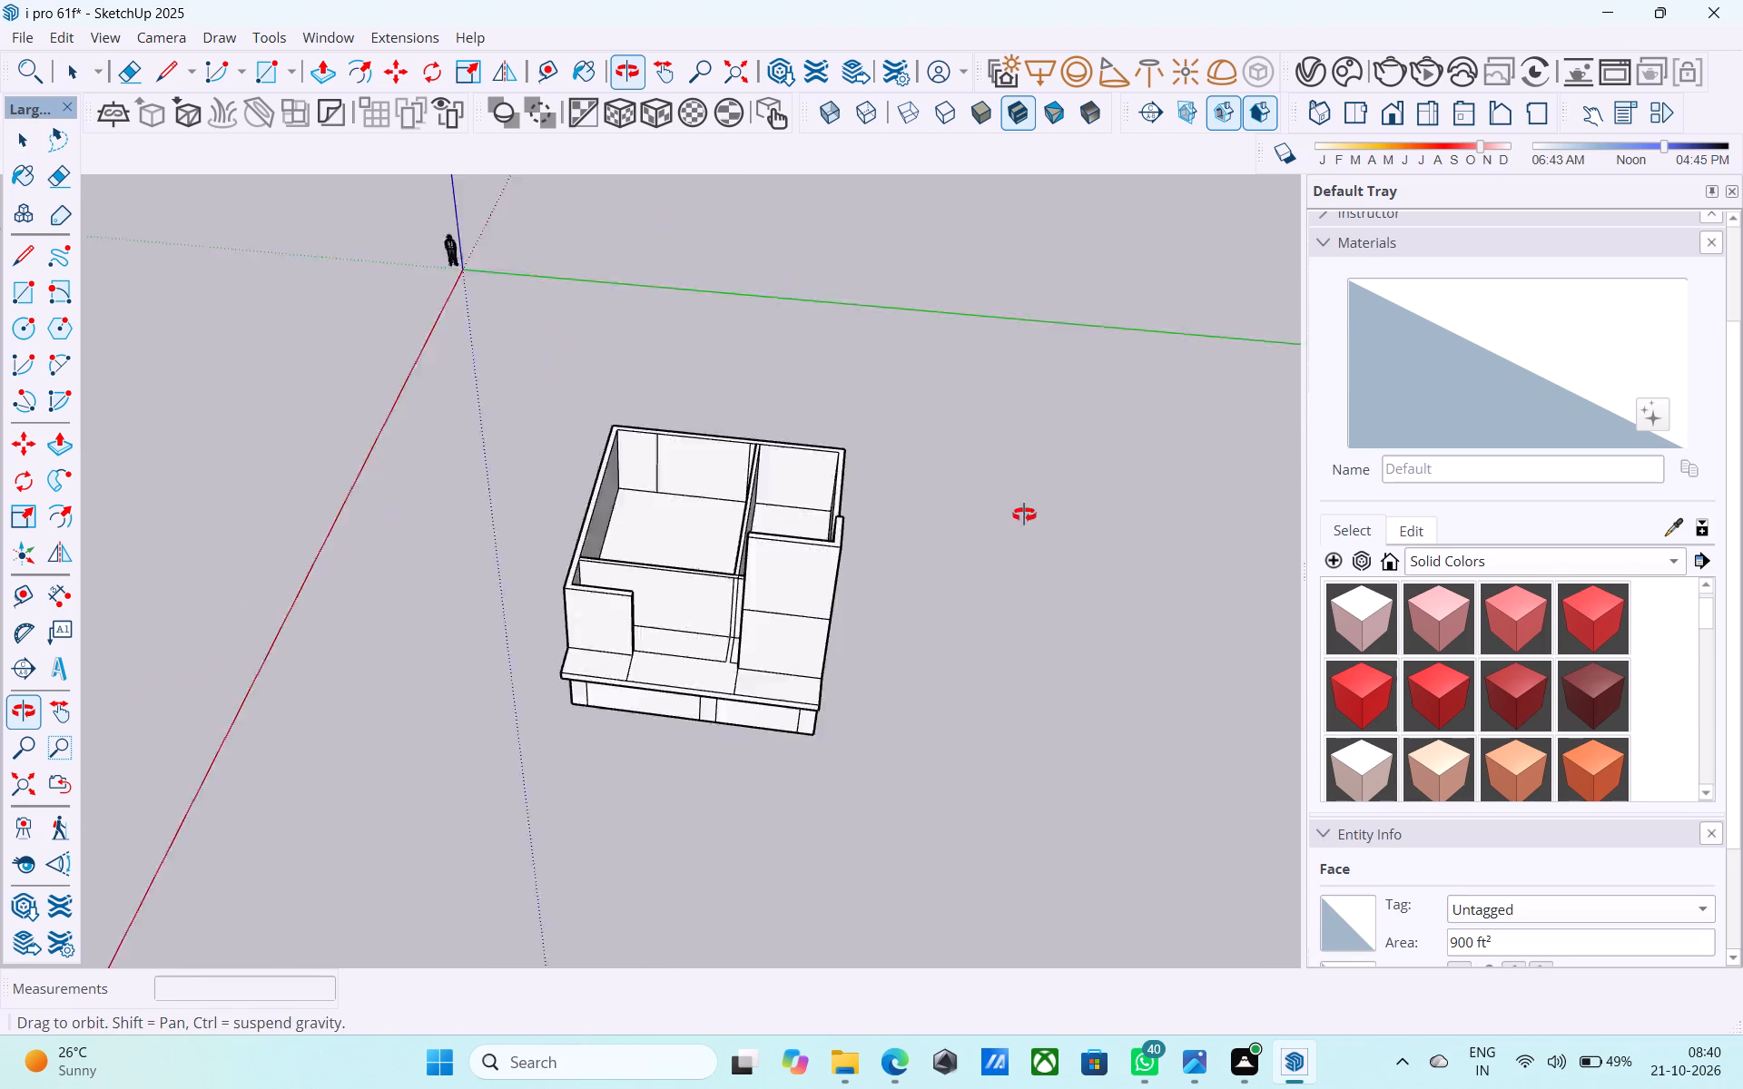
middle_click_drag(1024, 515, 1087, 507)
scroll(721, 344, "up", 3)
middle_click_drag(720, 343, 1198, 369)
middle_click_drag(1091, 652, 1038, 367)
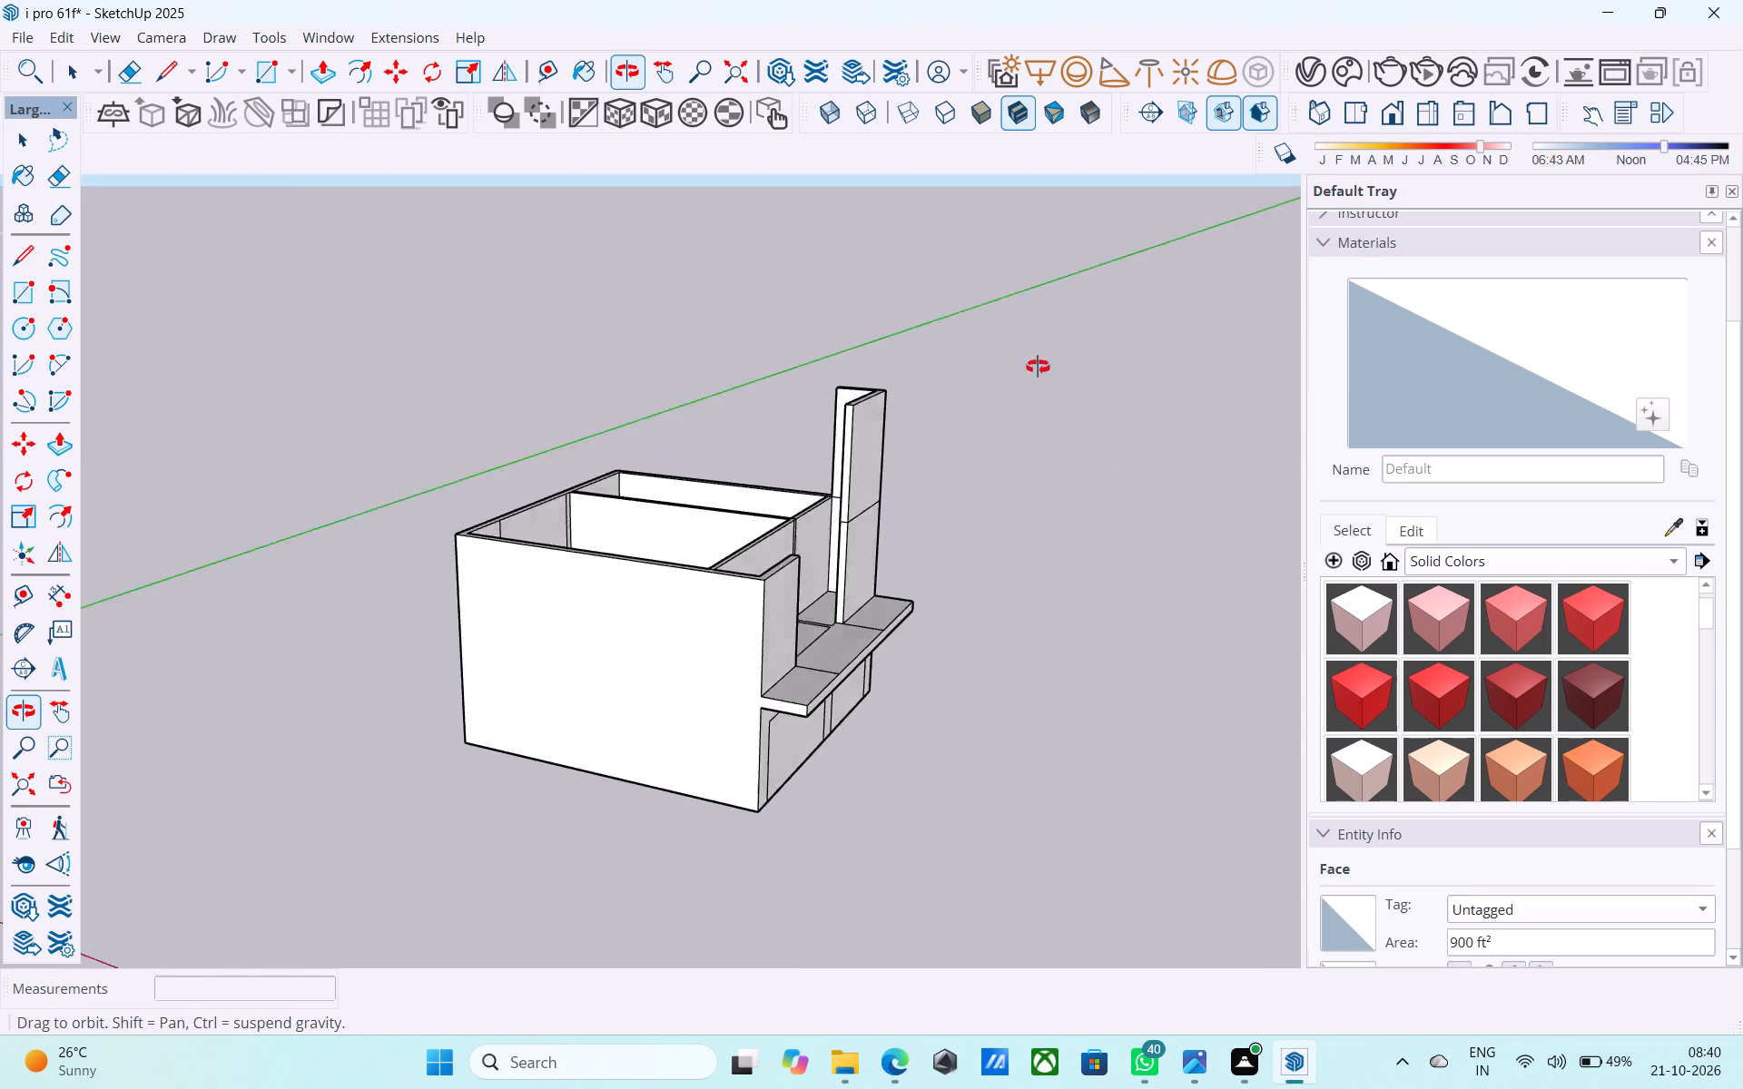
middle_click_drag(1038, 367, 586, 334)
scroll(724, 386, "up", 5)
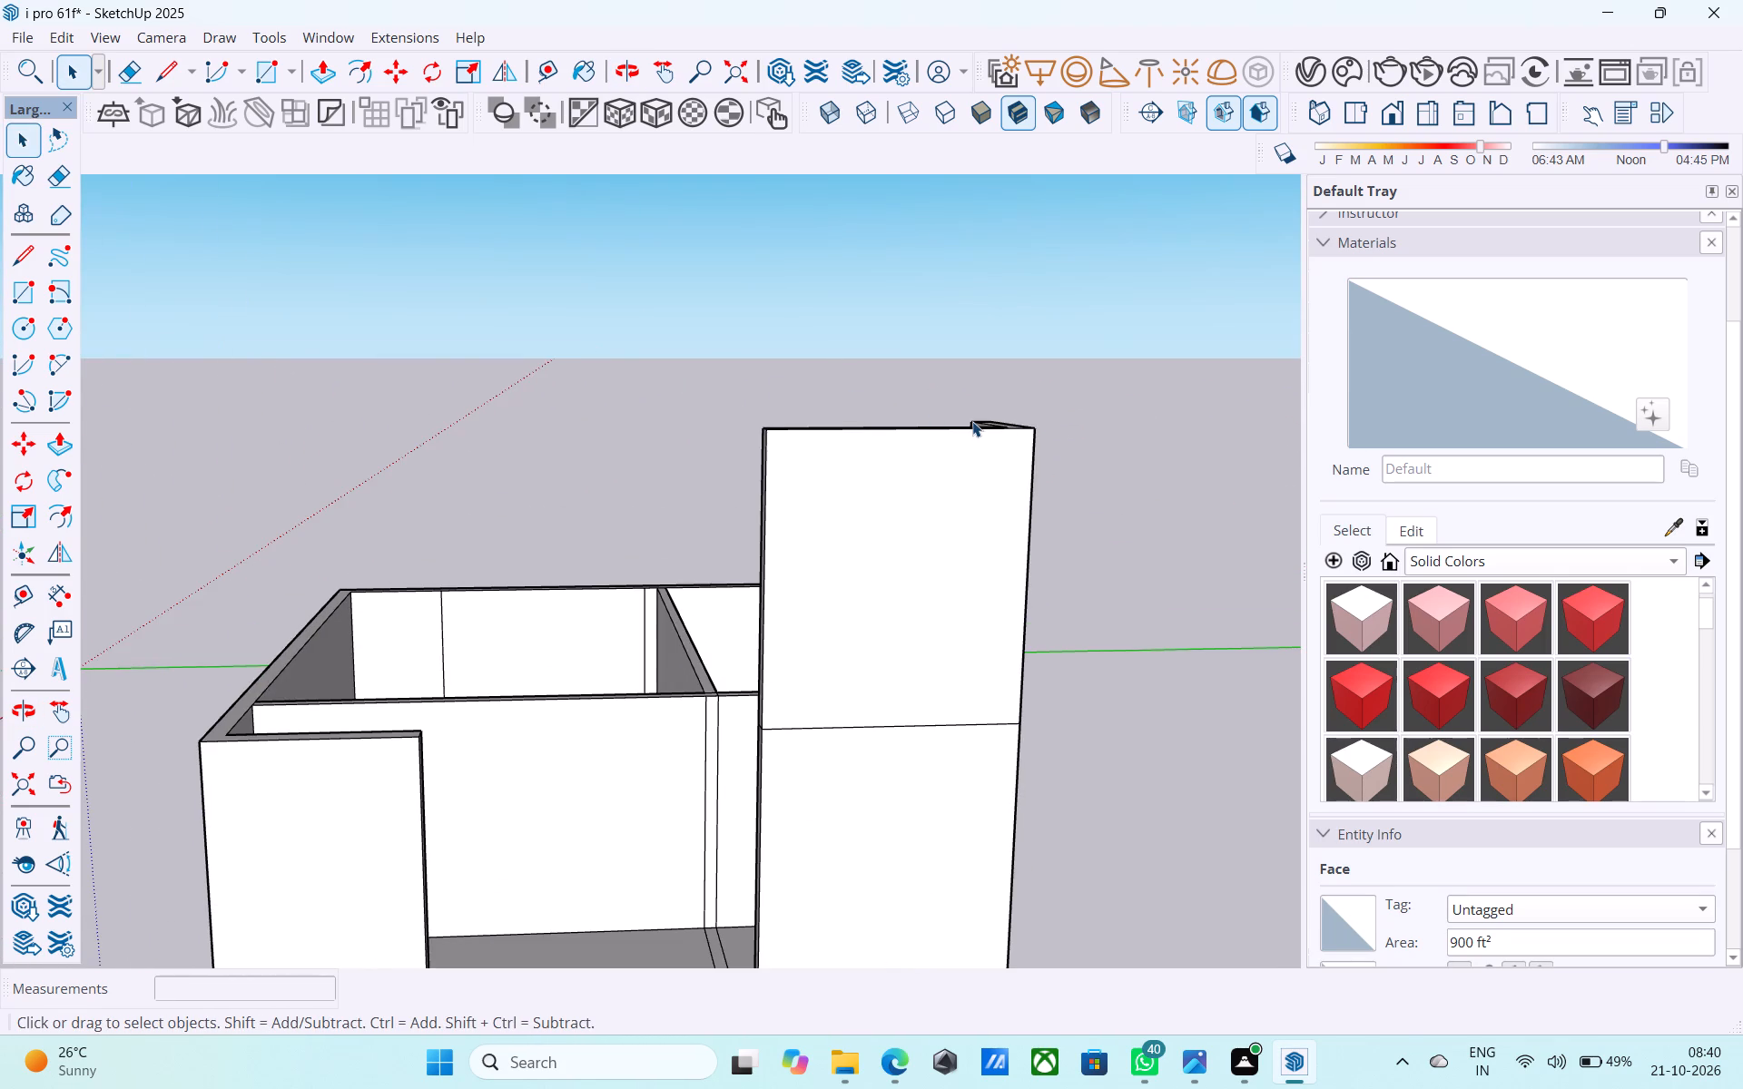
scroll(972, 421, "down", 2)
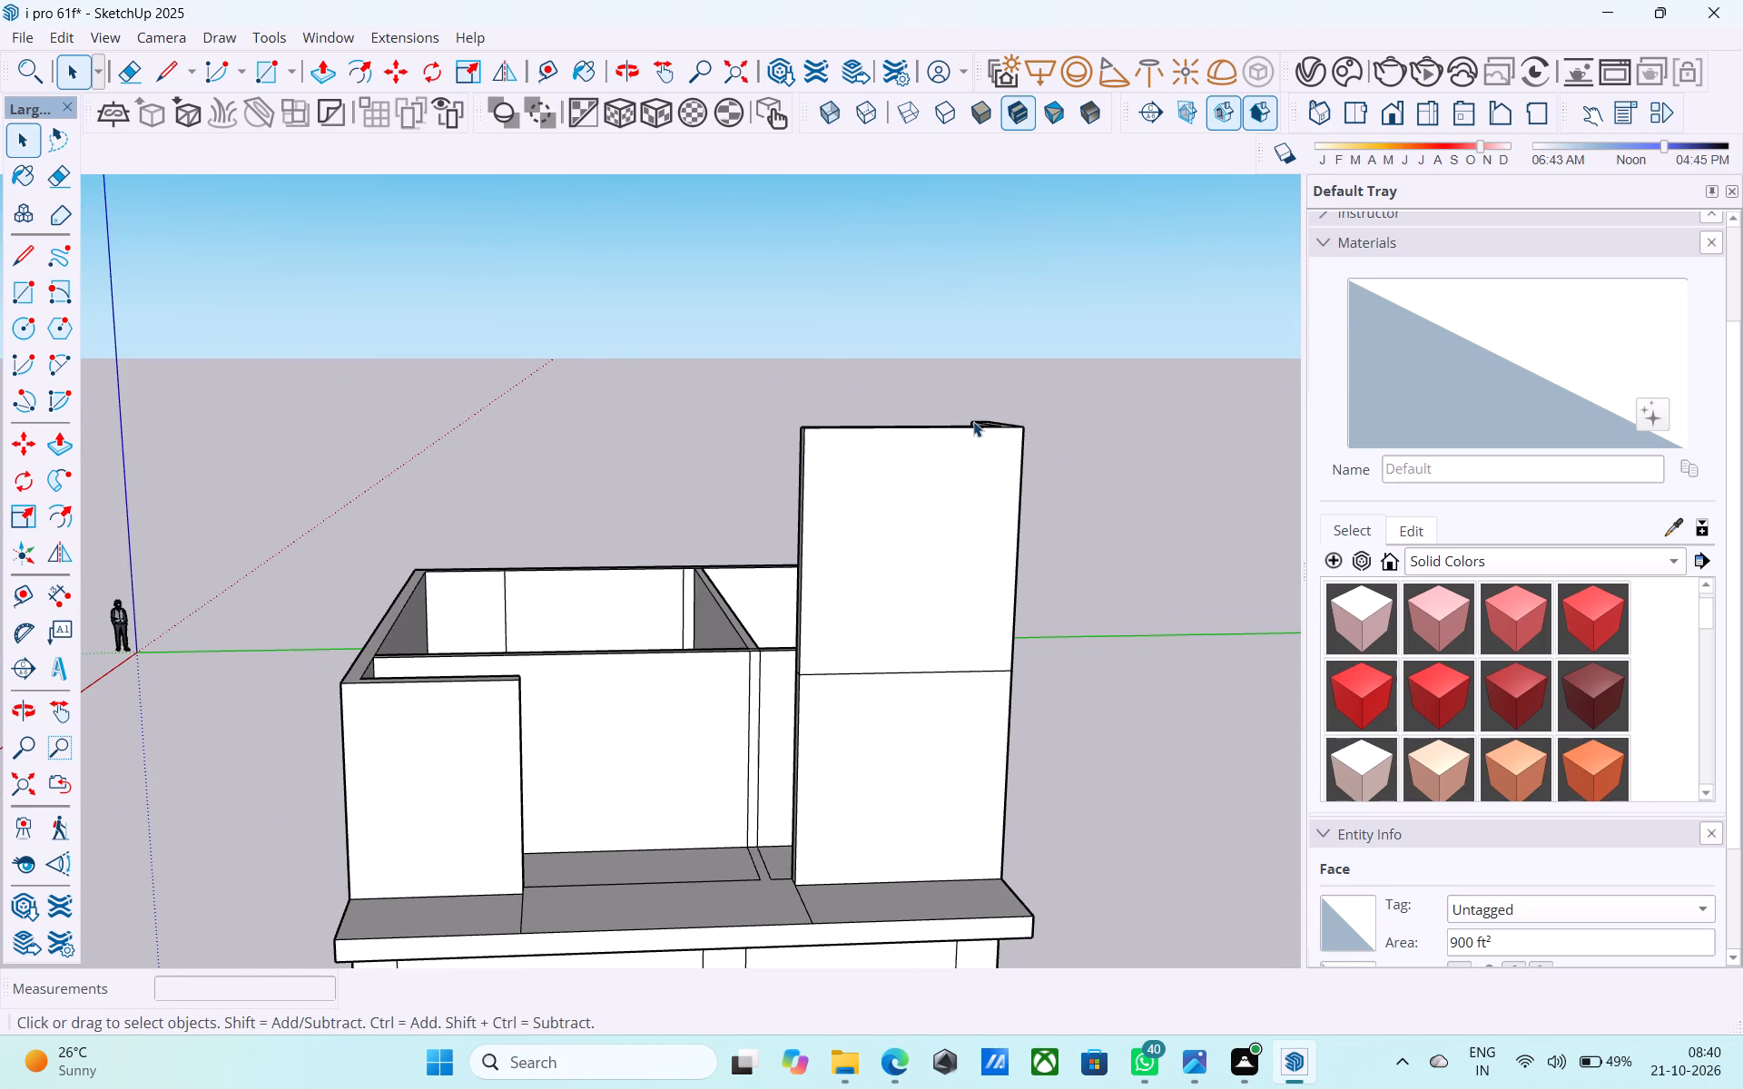
middle_click_drag(973, 421, 952, 411)
middle_click_drag(936, 428, 845, 377)
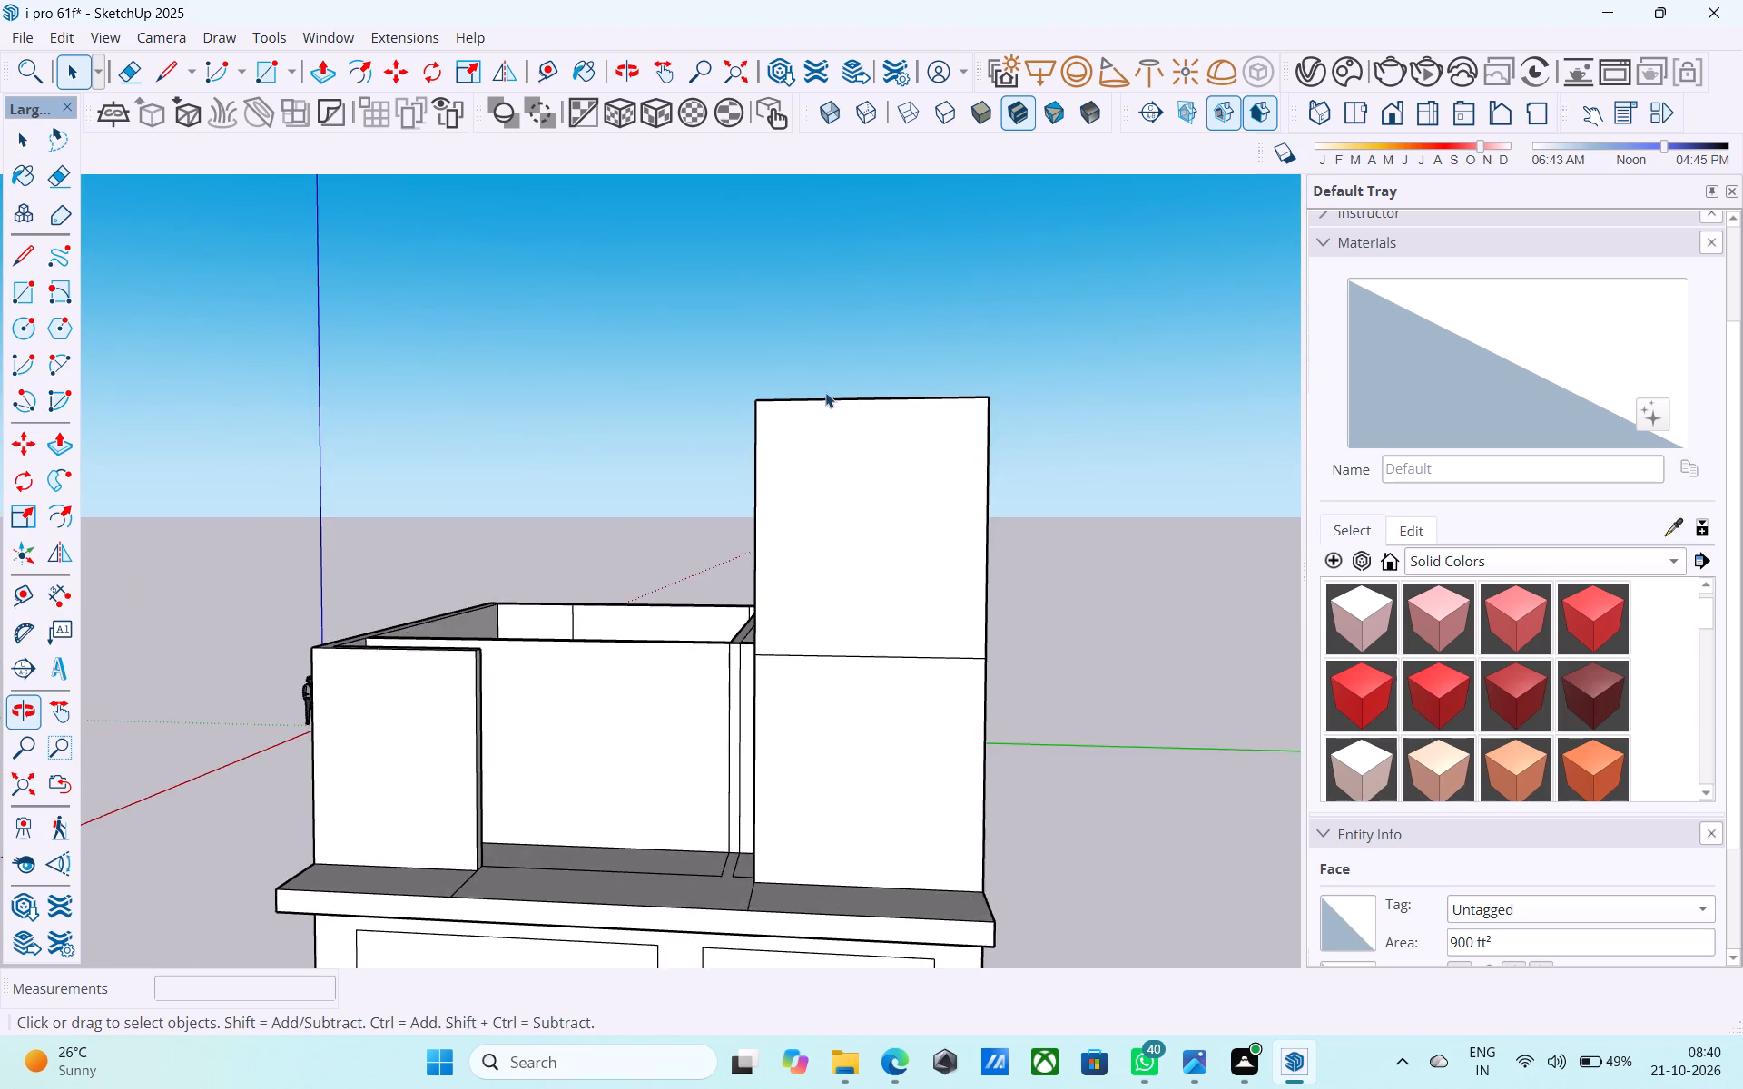
scroll(820, 397, "down", 3)
middle_click_drag(885, 620, 677, 765)
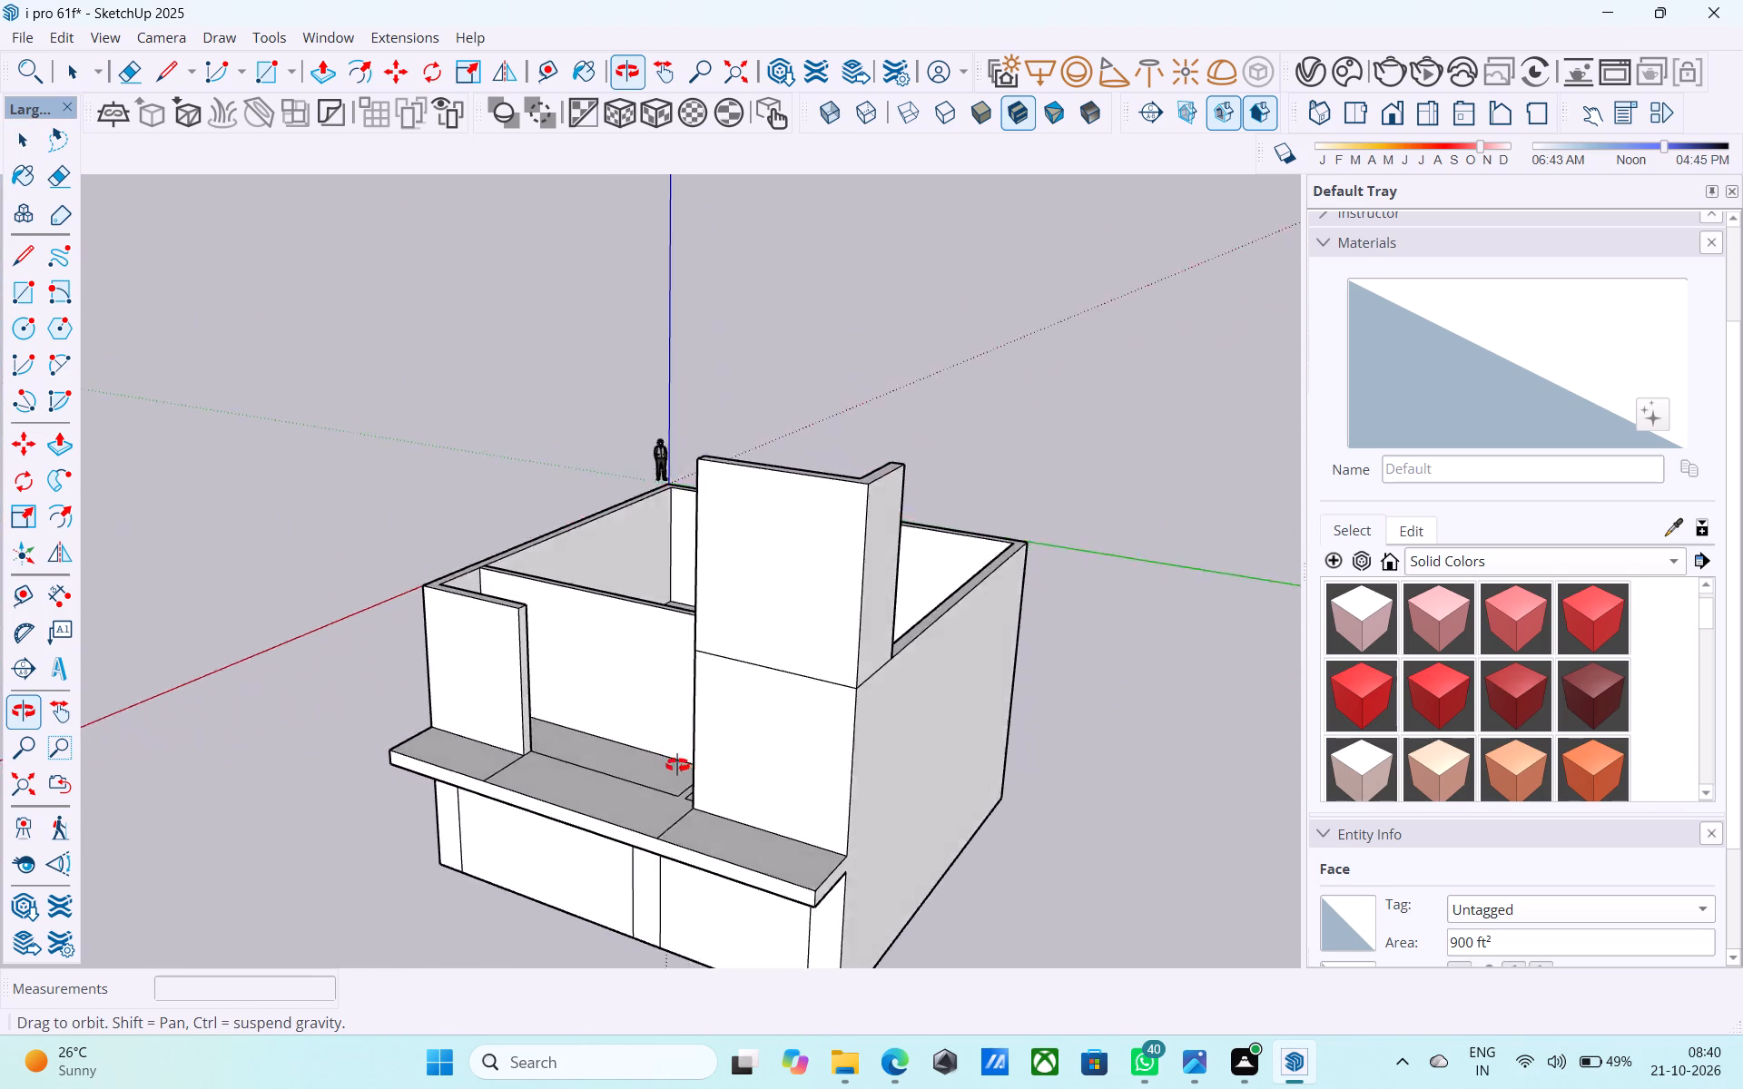
middle_click_drag(677, 765, 576, 813)
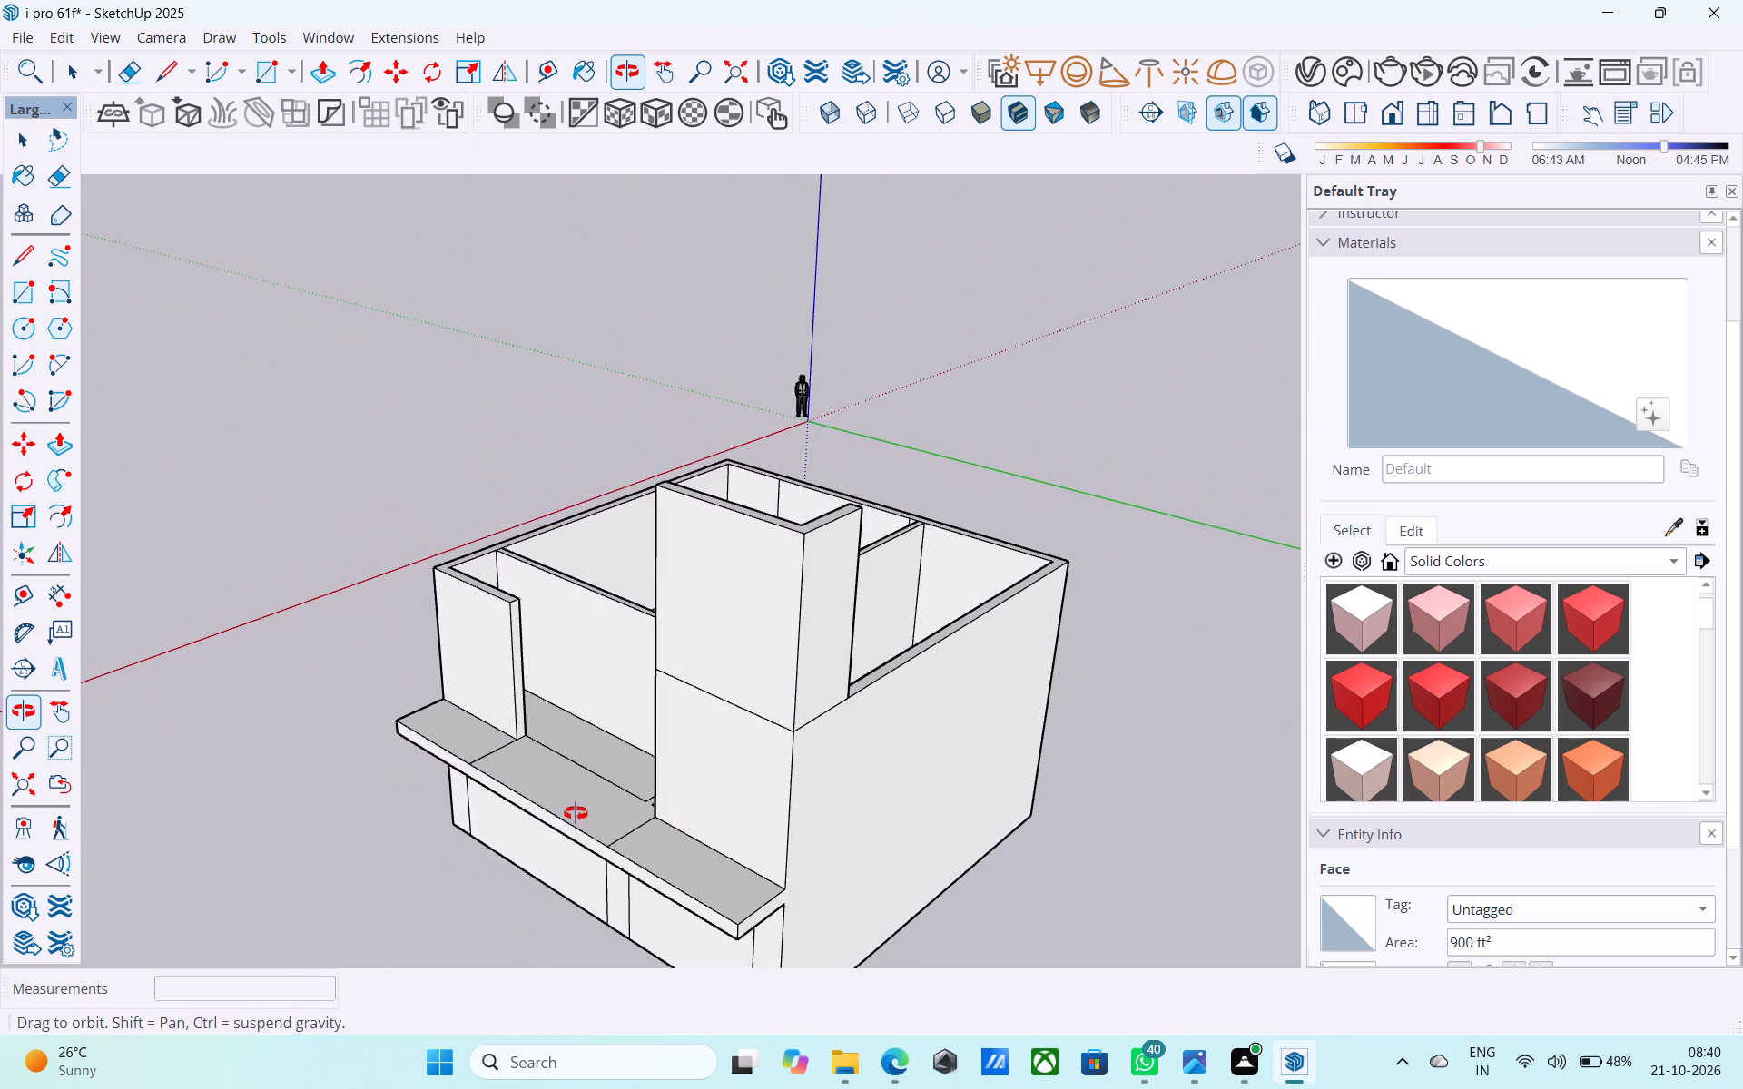
middle_click_drag(576, 813, 563, 806)
middle_click_drag(546, 771, 505, 711)
Push/Pull the outer face of the short upper front wall, opposite the tall corner wall, 2' outward over the slab.
scroll(480, 704, "up", 5)
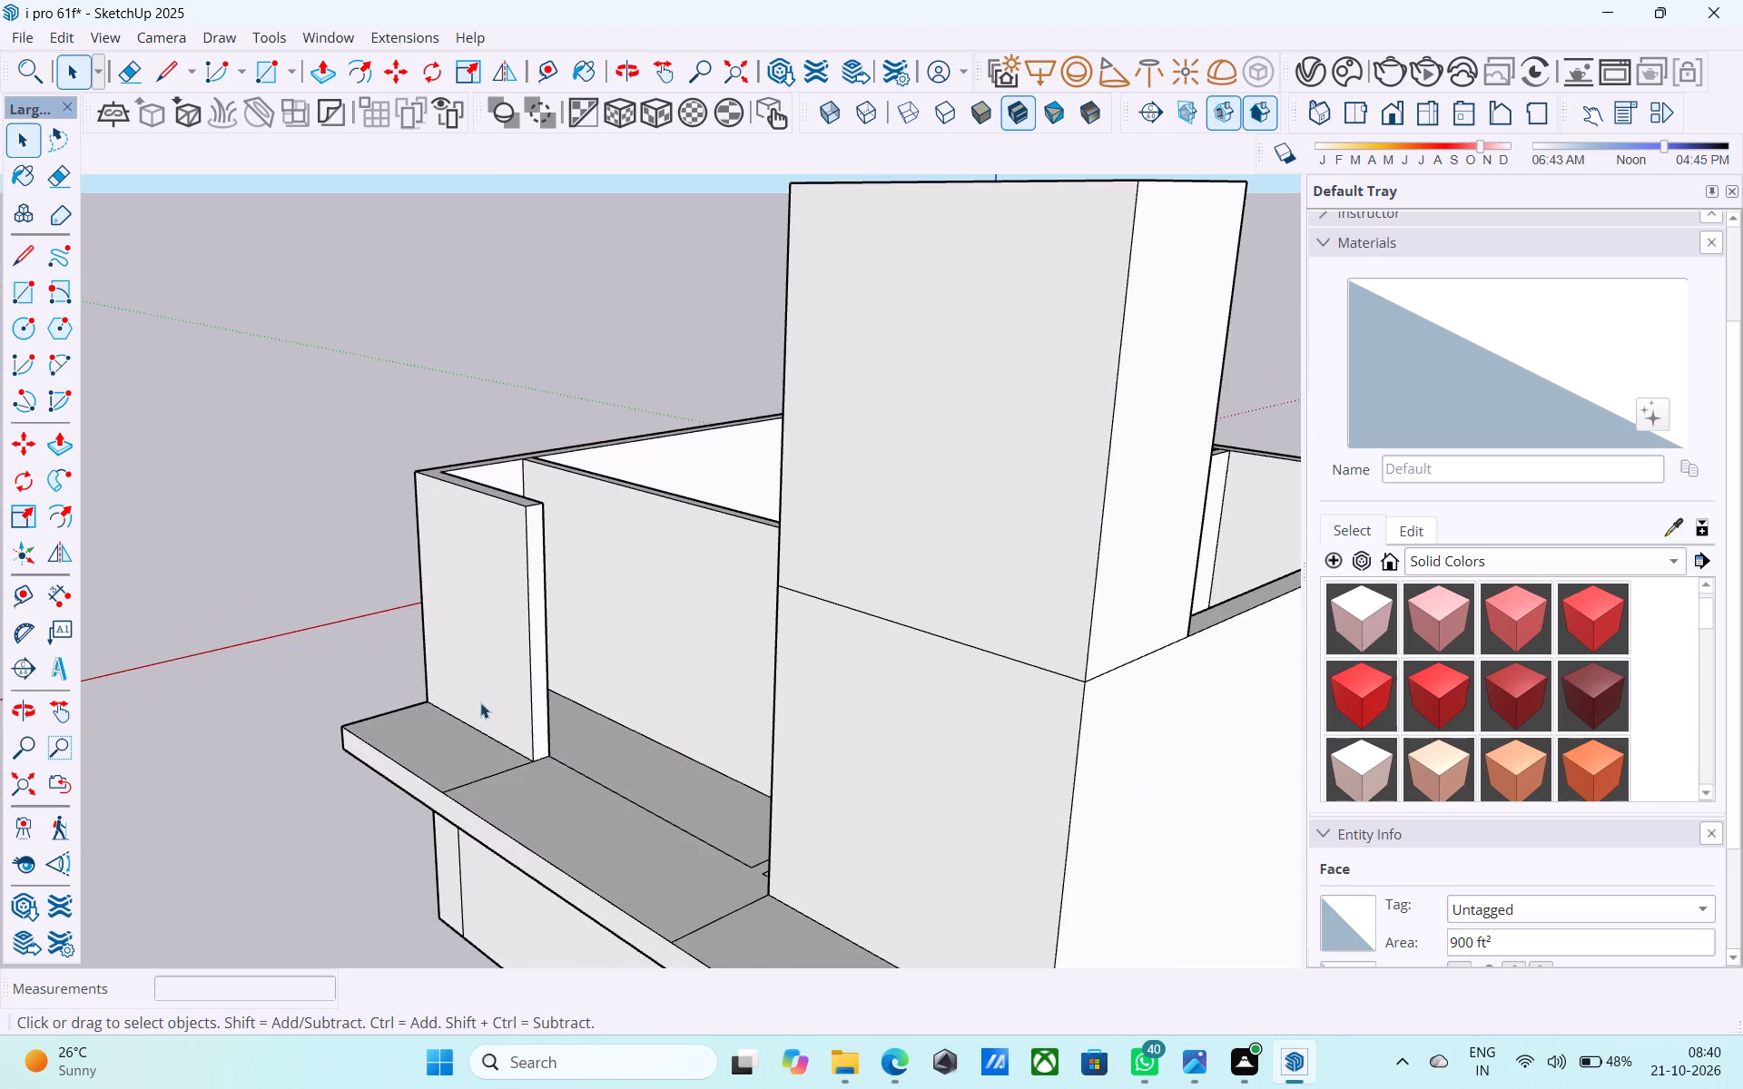
middle_click_drag(480, 702, 672, 832)
left_click(490, 679)
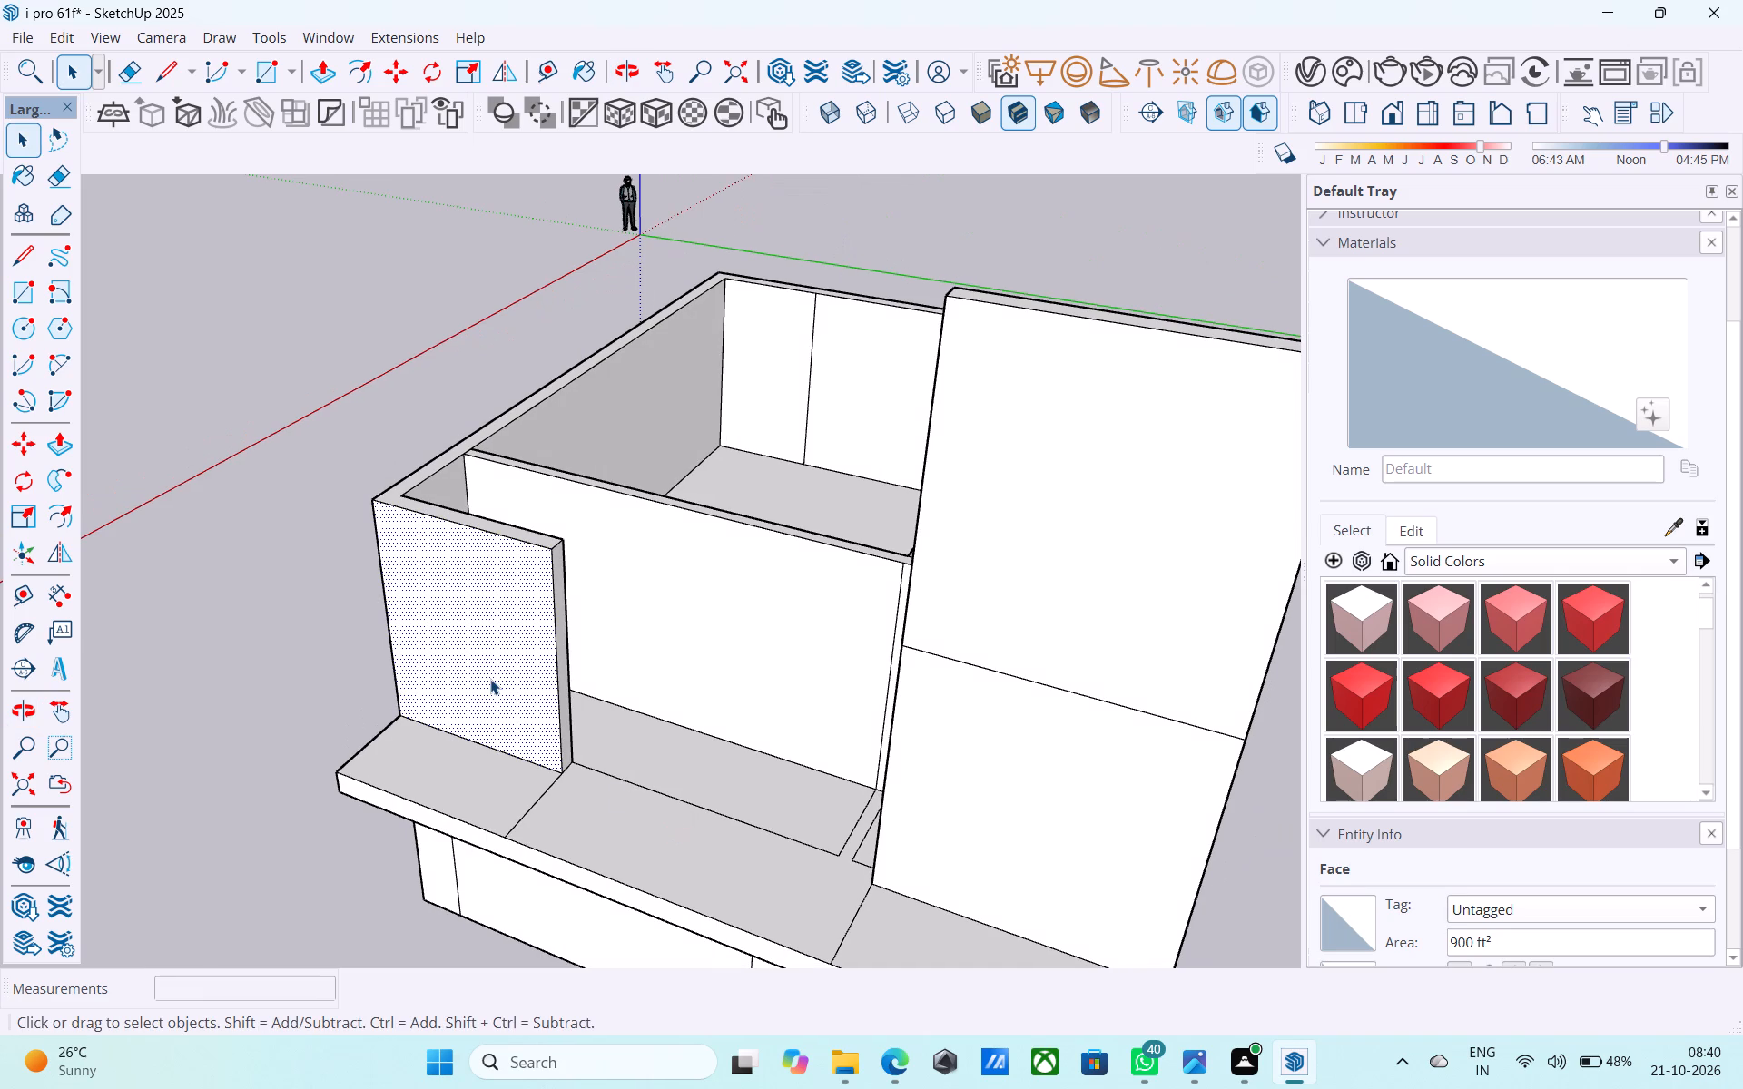
key("p")
left_click(490, 679)
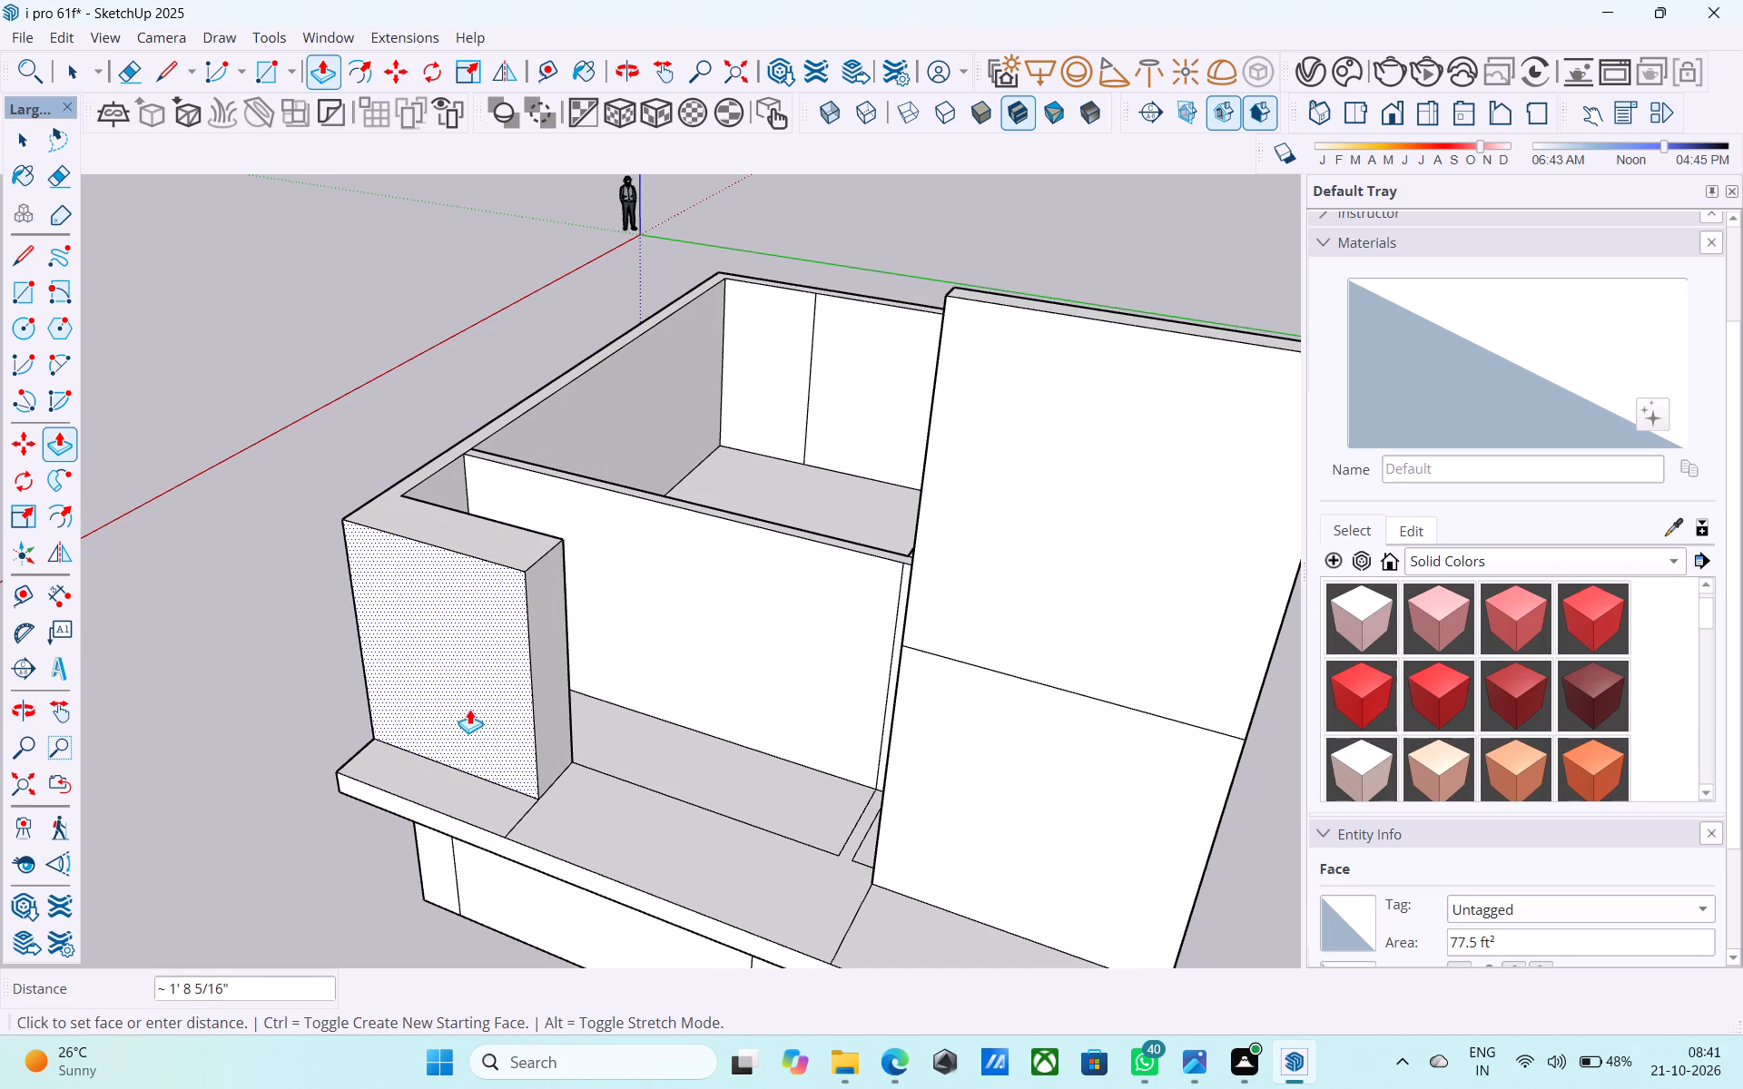
type("2'")
key("Return")
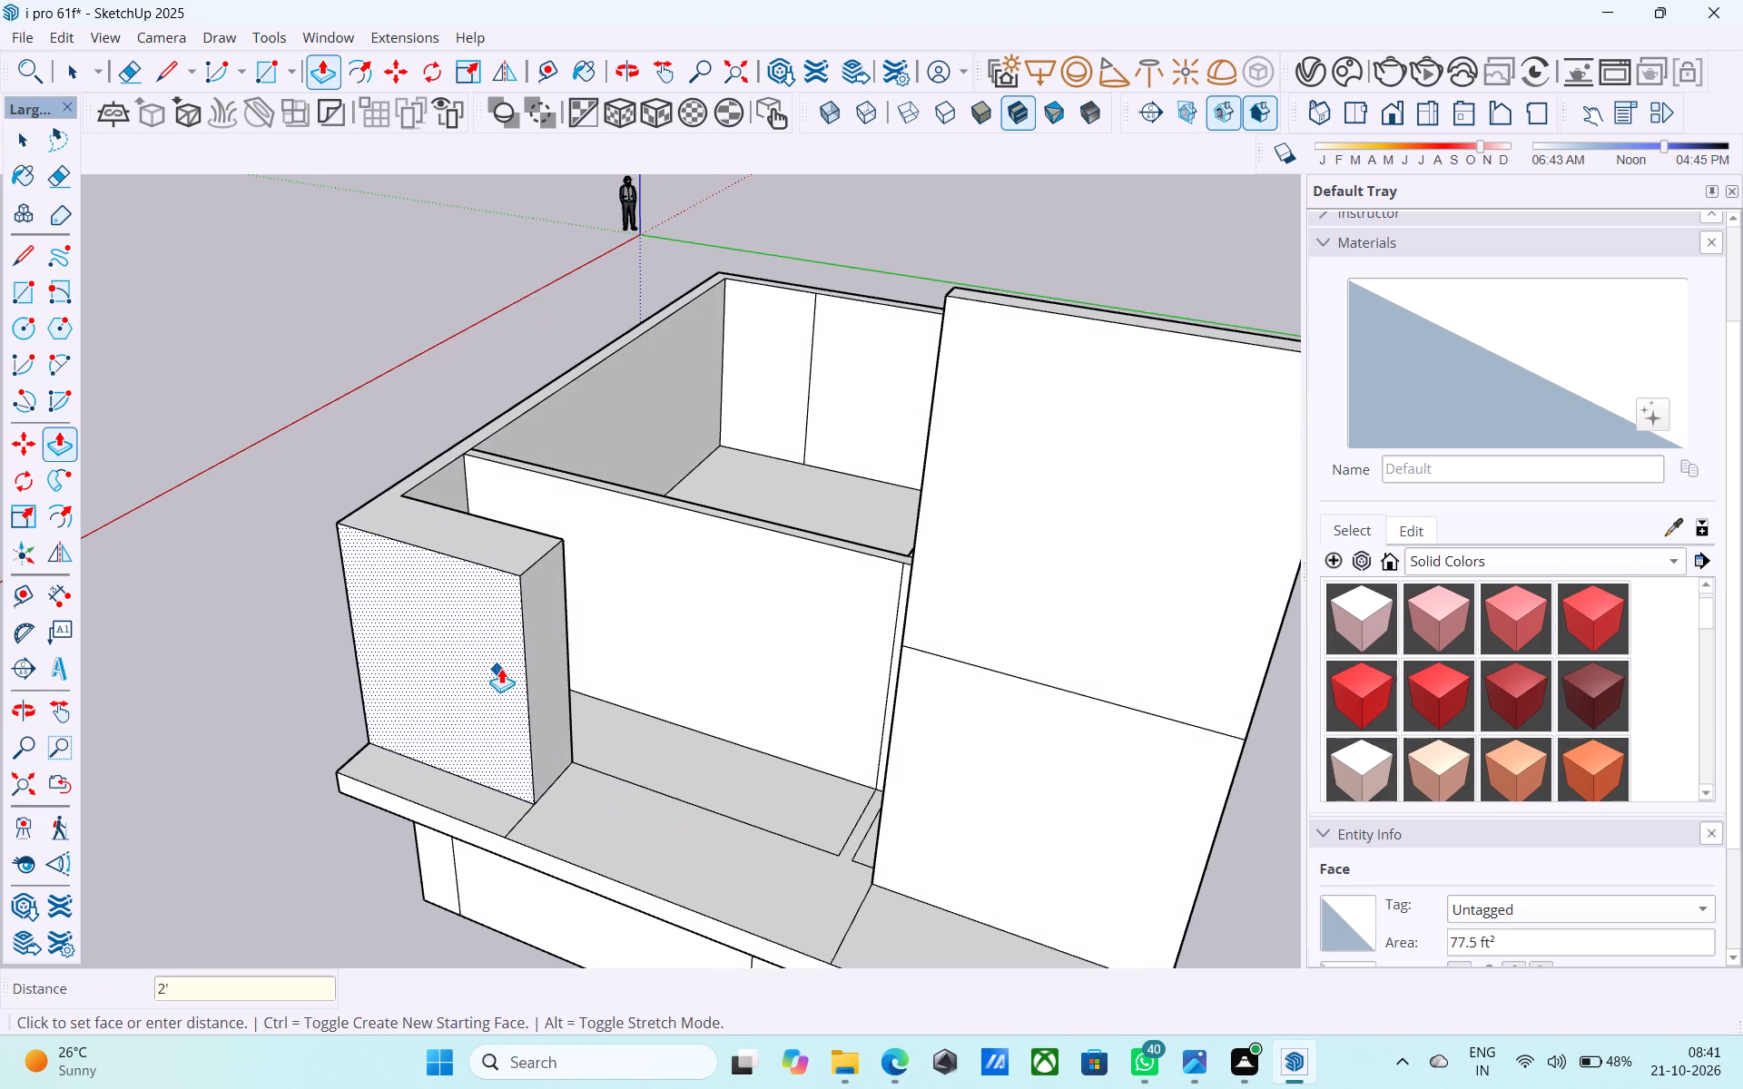
Push/Pull the inner face of the same short upper front wall 2' toward its outer face.
middle_click_drag(493, 683, 0, 908)
middle_click_drag(349, 624, 75, 615)
scroll(527, 515, "up", 3)
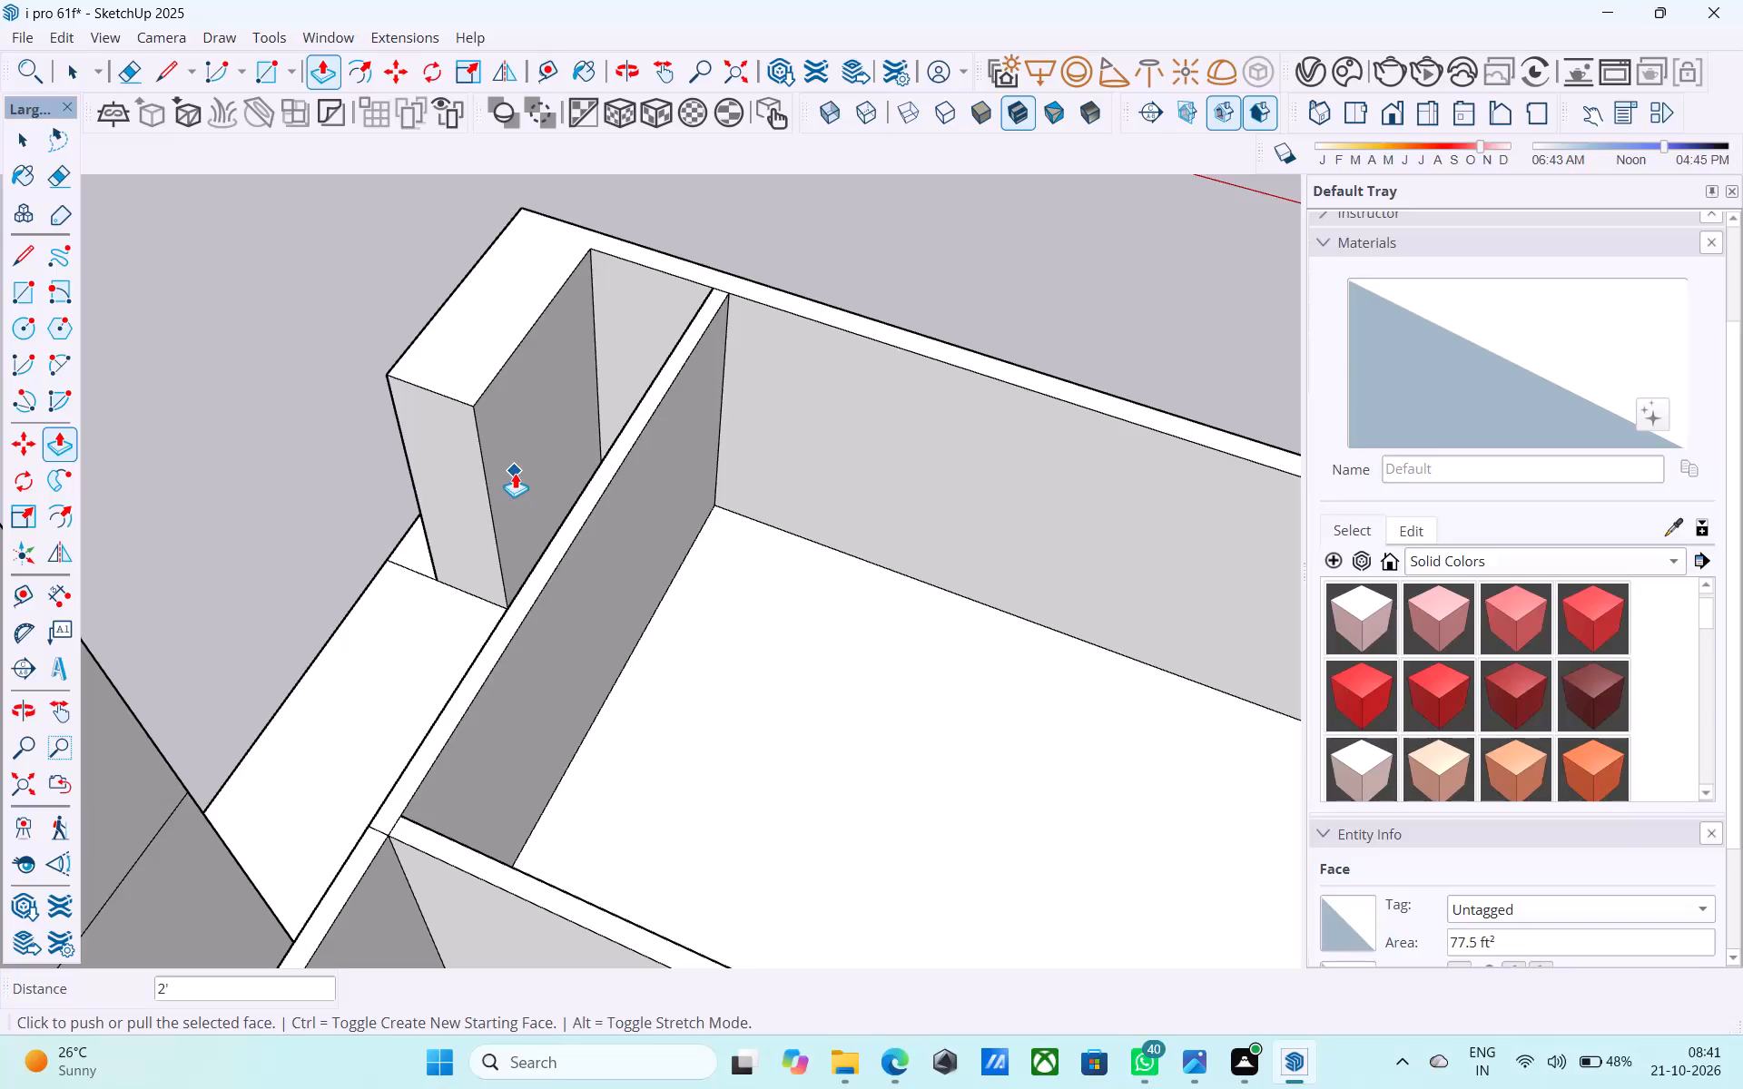
key("space")
left_click(515, 473)
key("p")
left_click(516, 473)
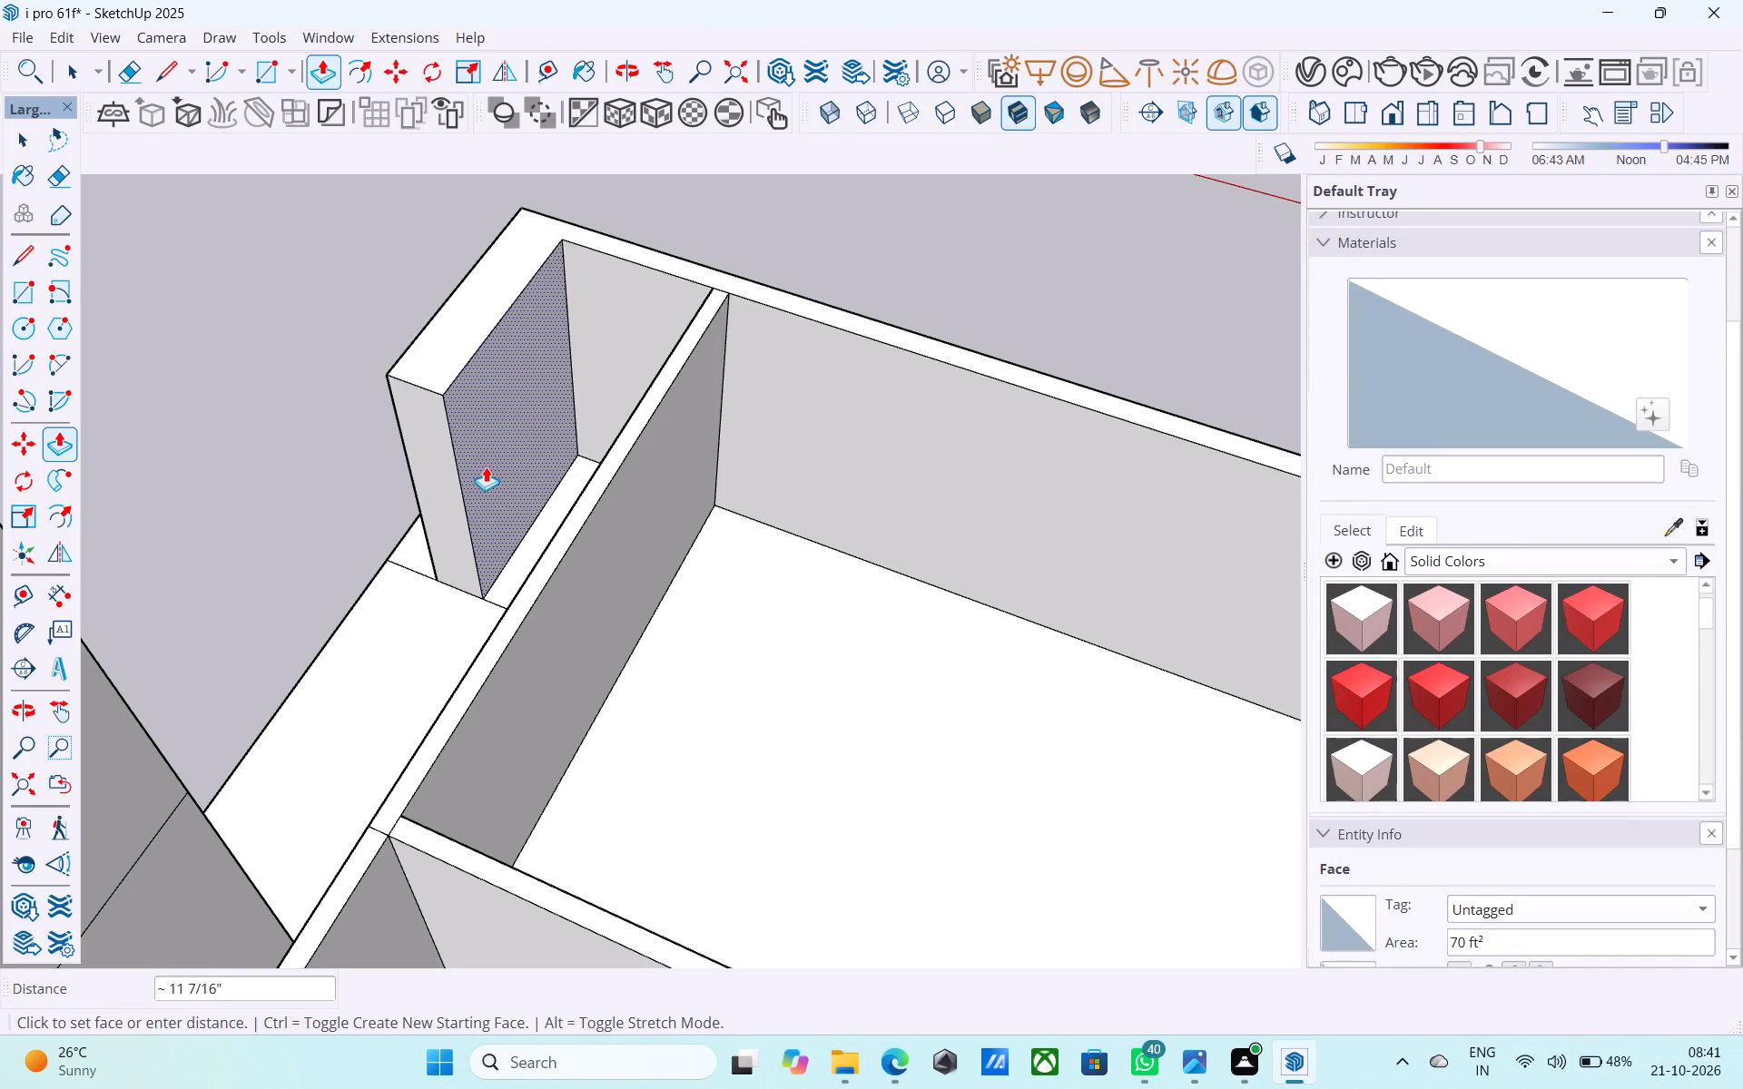
type("2'")
key("Return")
Examine the building from the front, above and both sides, checking the short front wall, slab and tall corner wall.
middle_click_drag(486, 466, 1092, 356)
scroll(1092, 356, "up", 1)
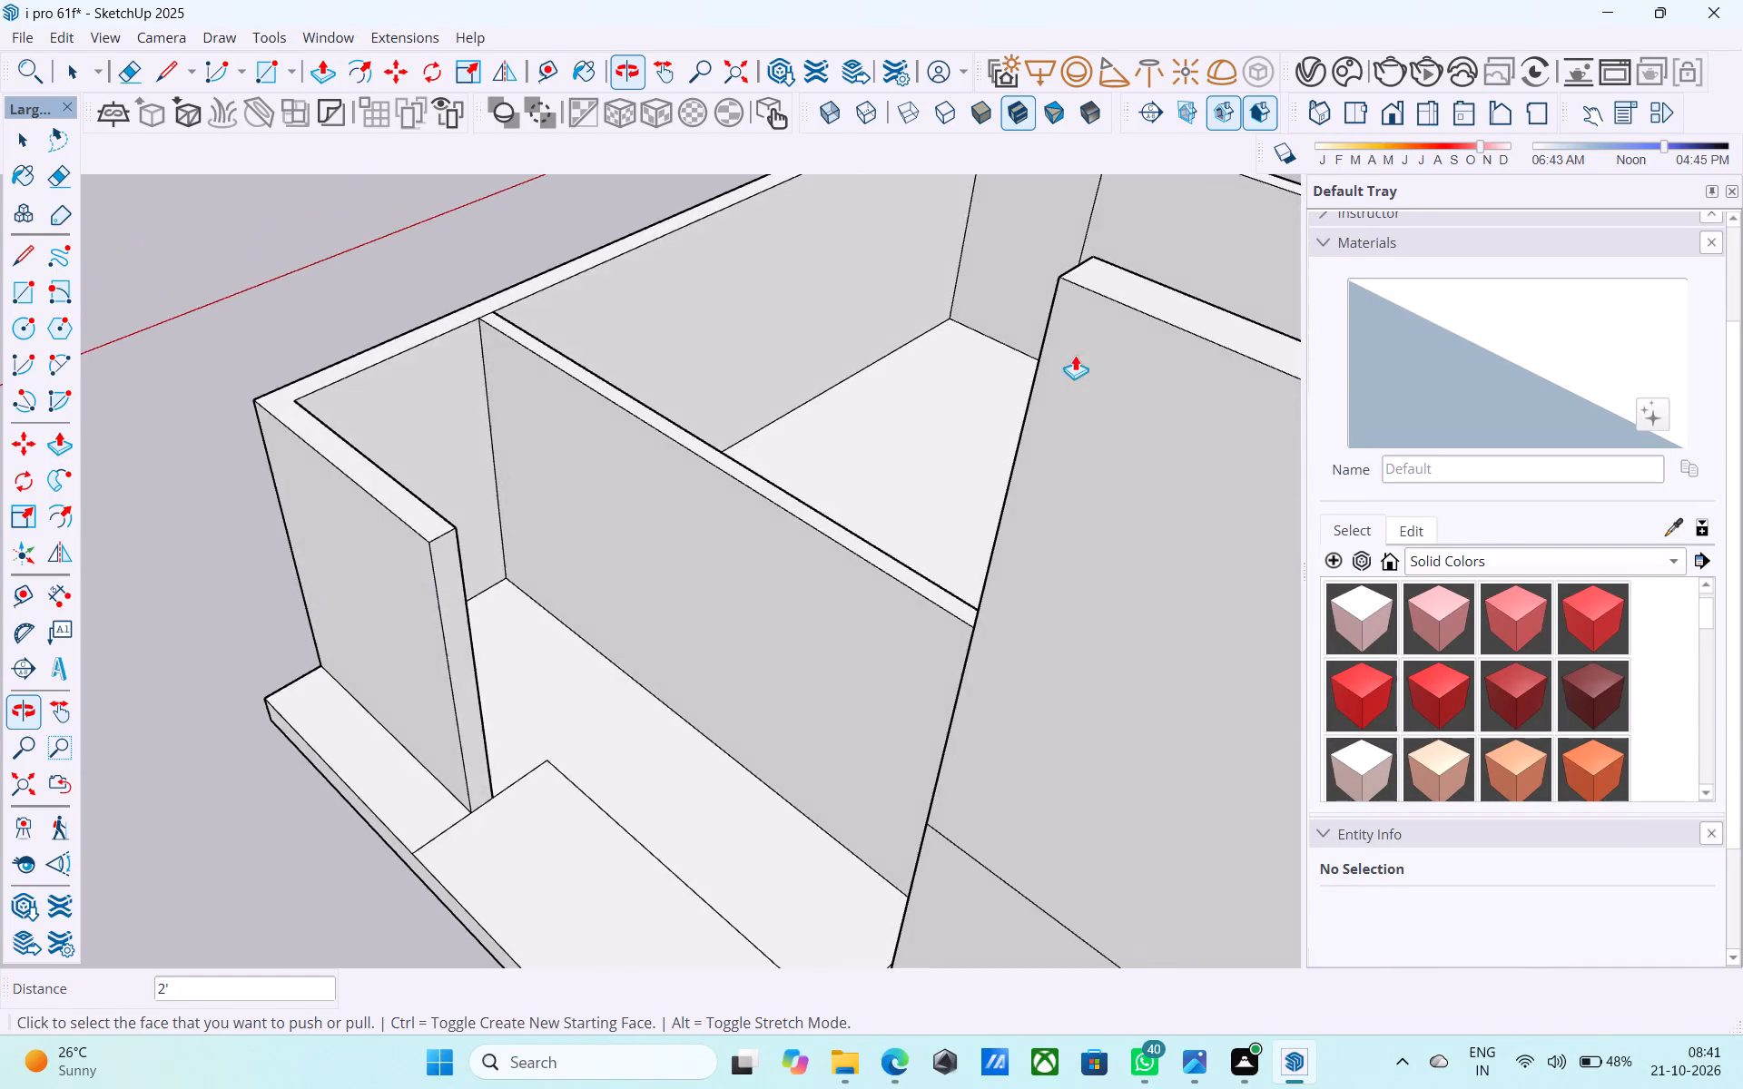
scroll(1009, 334, "down", 6)
scroll(824, 417, "down", 4)
middle_click_drag(782, 500, 976, 465)
scroll(1004, 385, "up", 5)
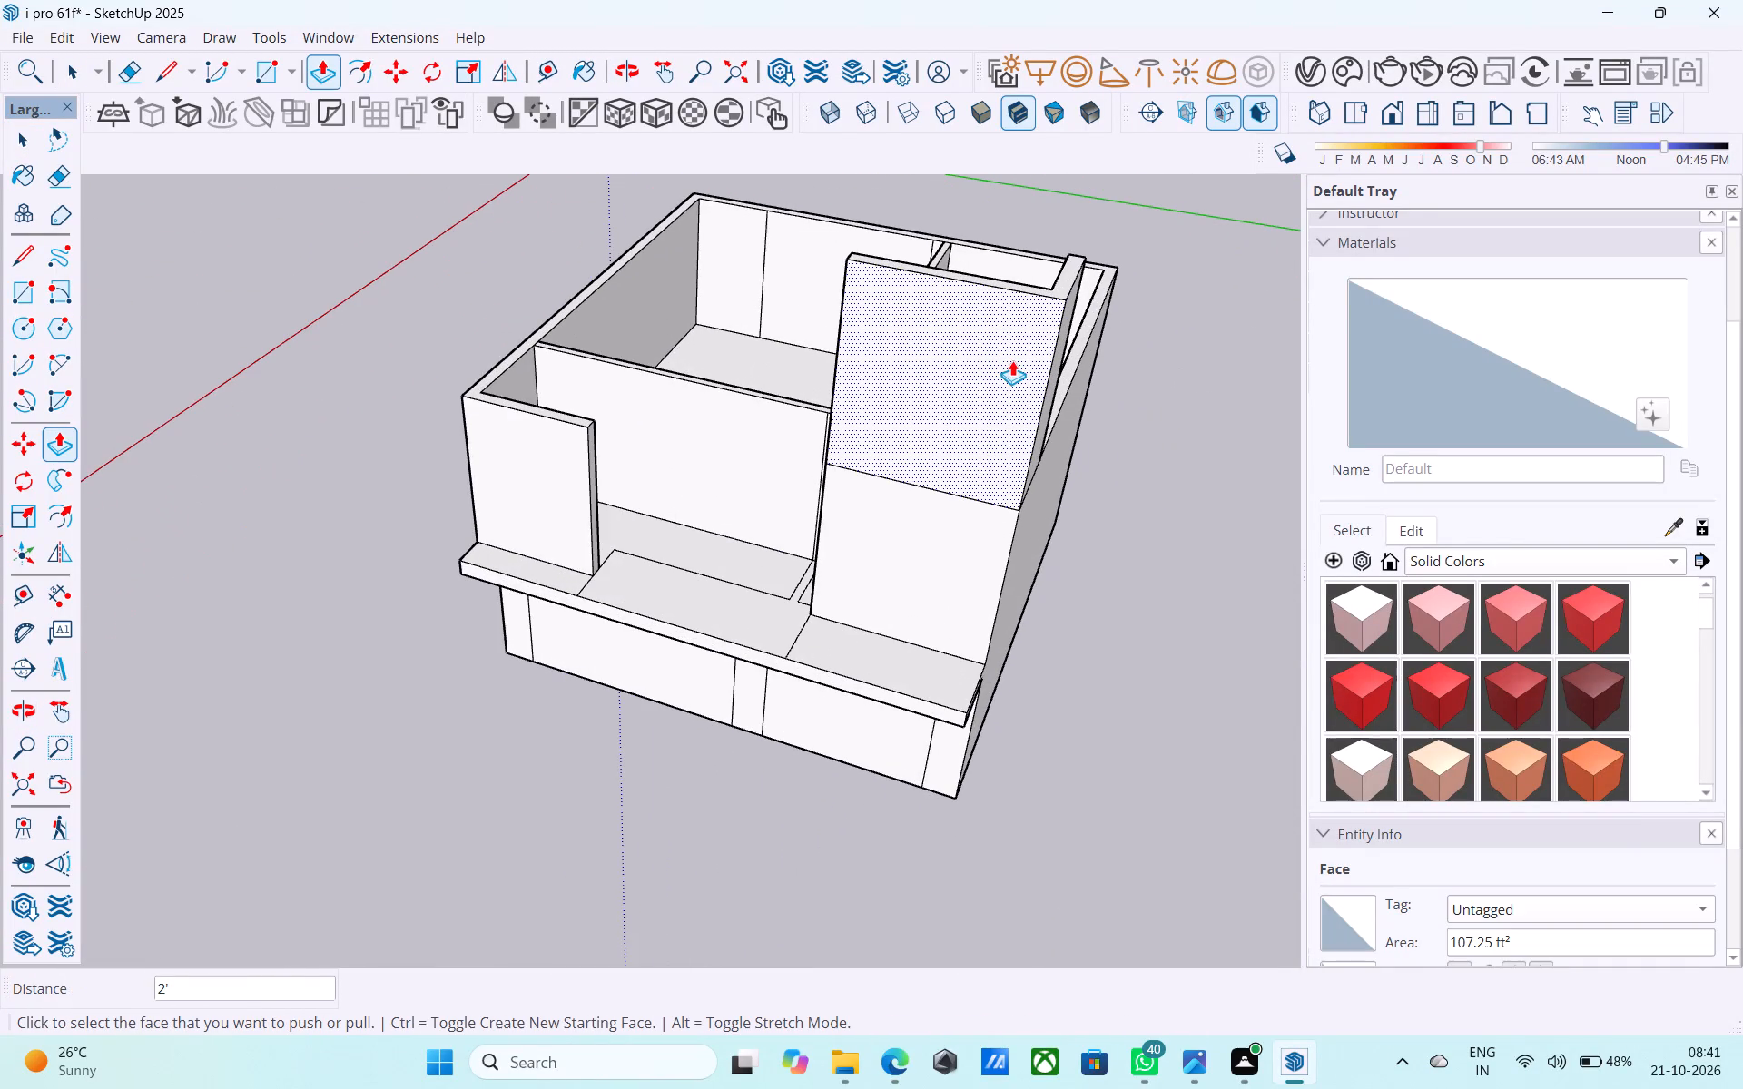
scroll(997, 432, "up", 1)
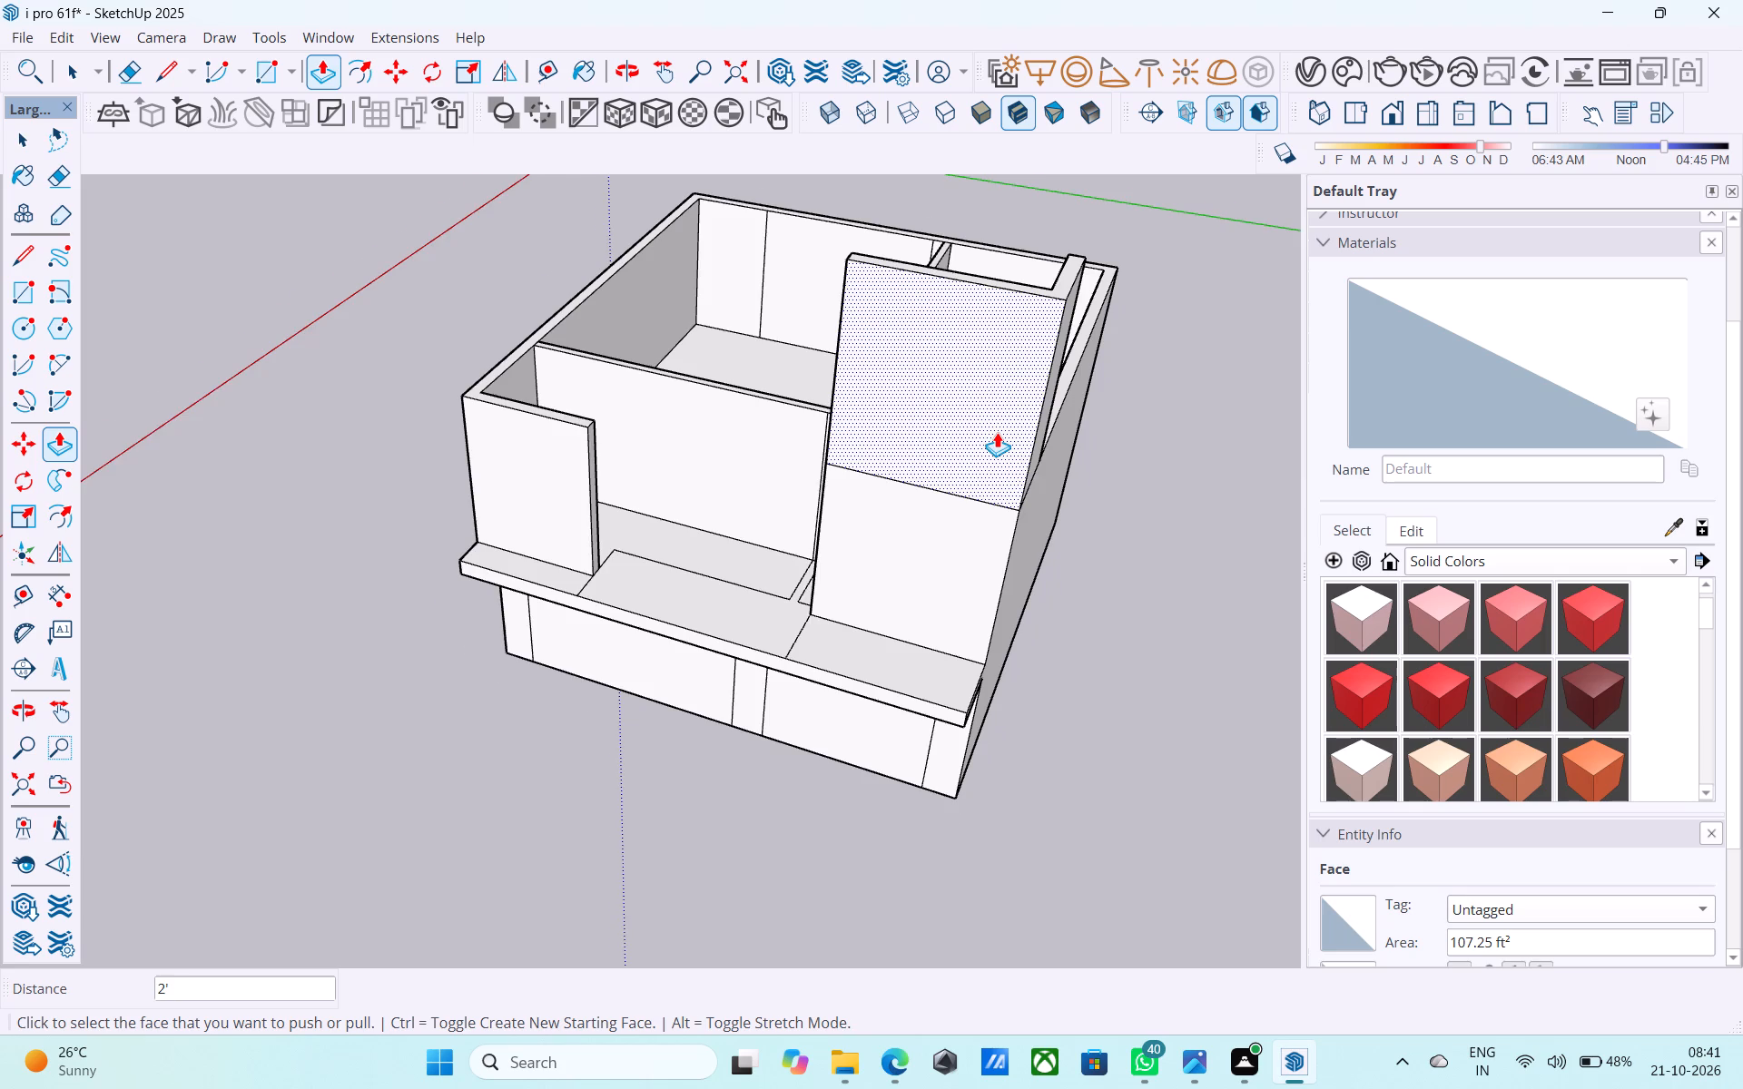
scroll(997, 432, "up", 2)
middle_click_drag(986, 428, 927, 412)
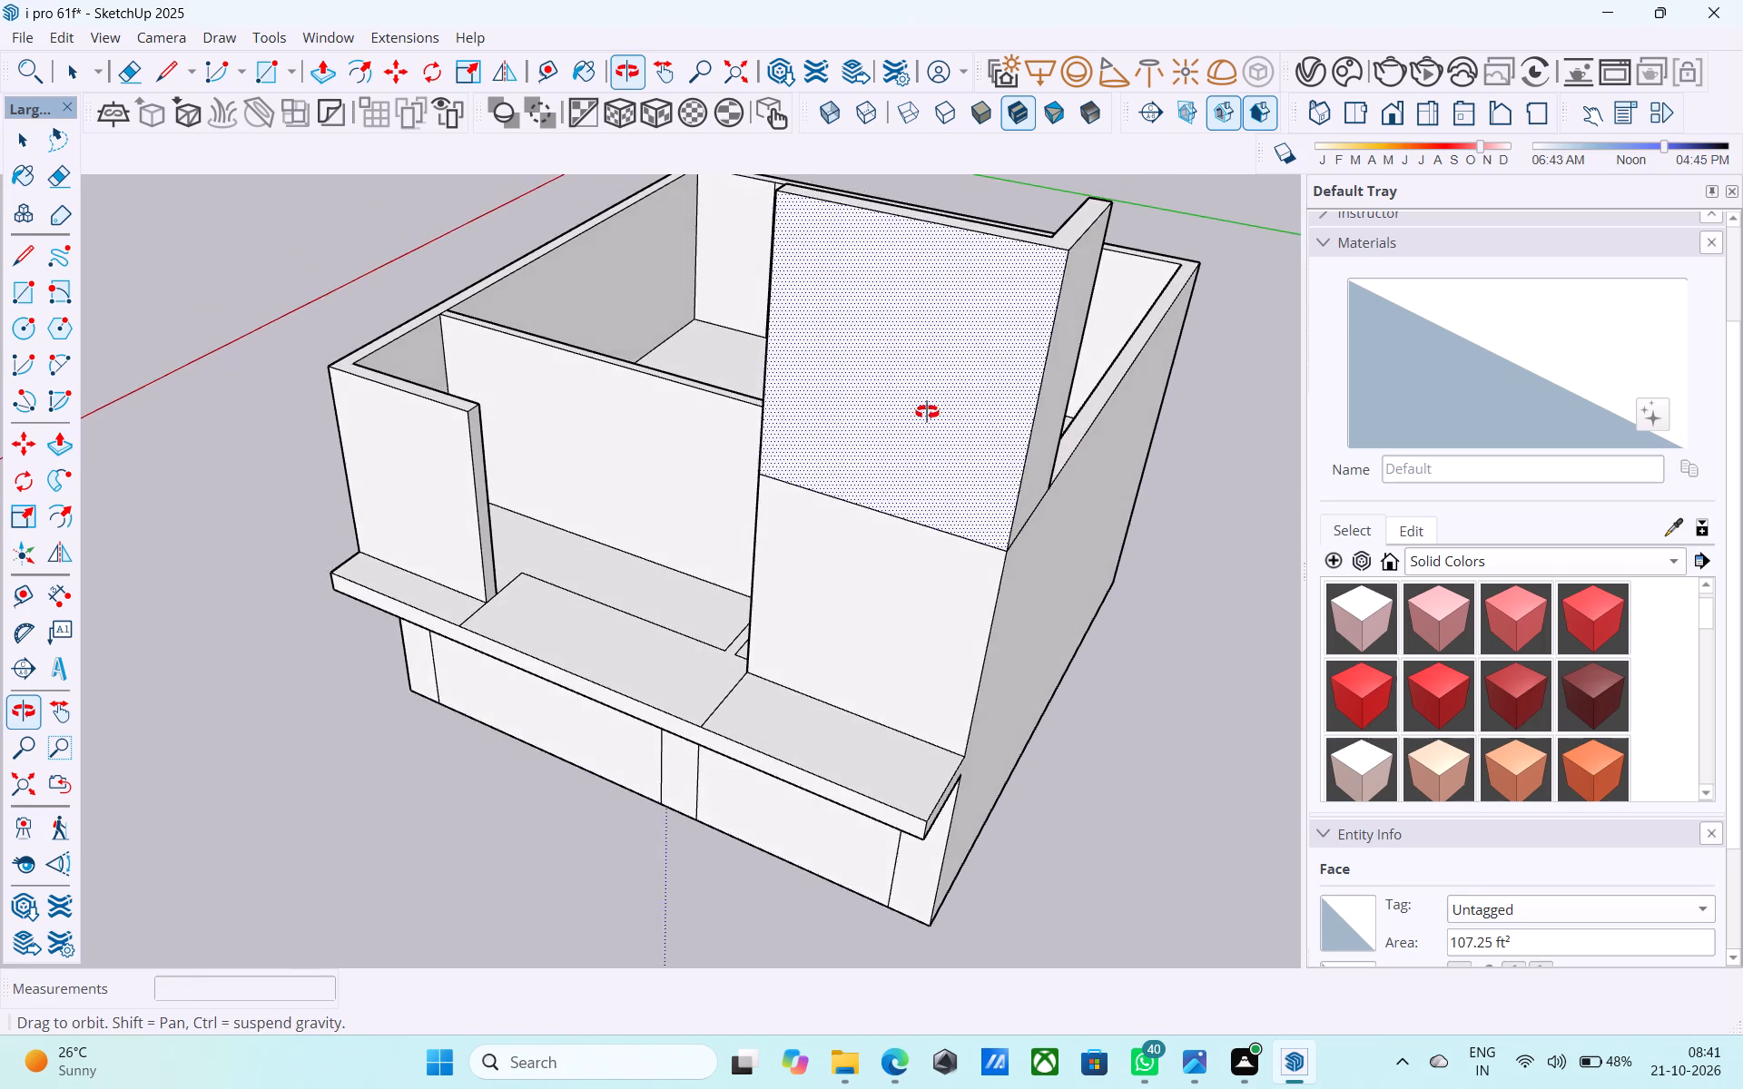
middle_click_drag(927, 412, 1139, 425)
middle_click_drag(897, 444, 1236, 374)
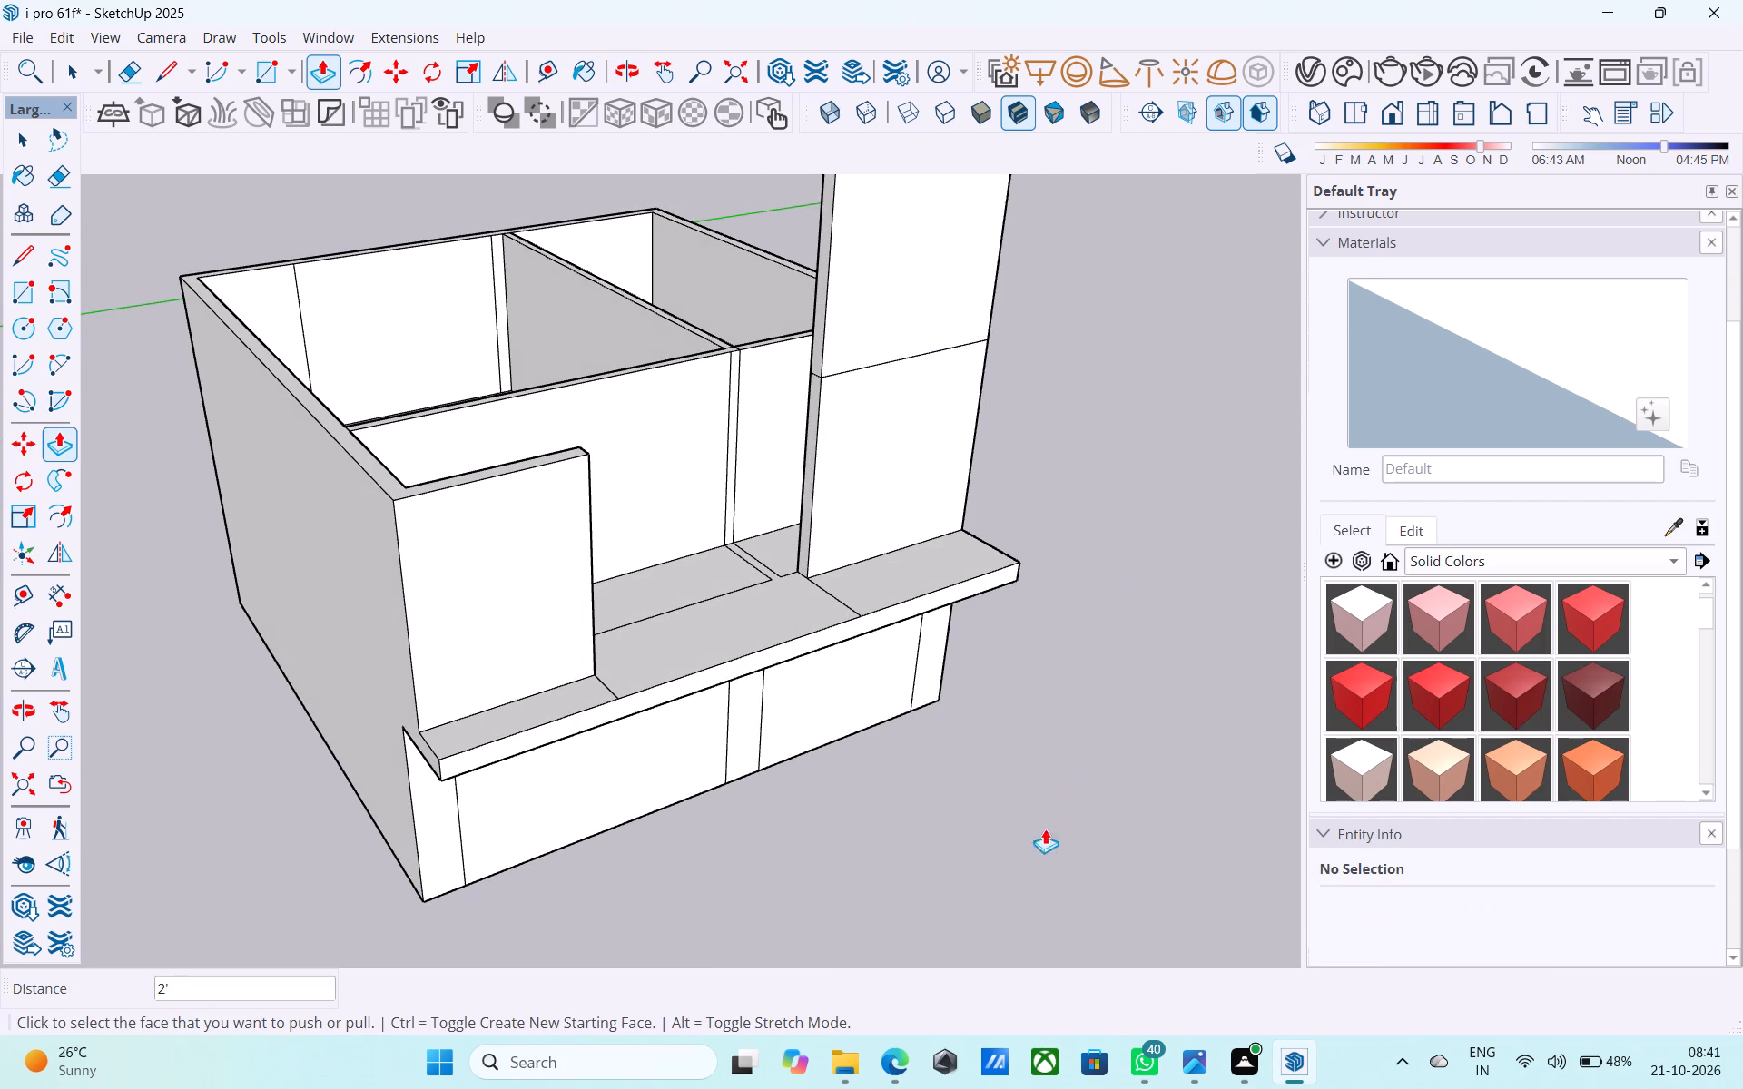
scroll(1040, 840, "down", 4)
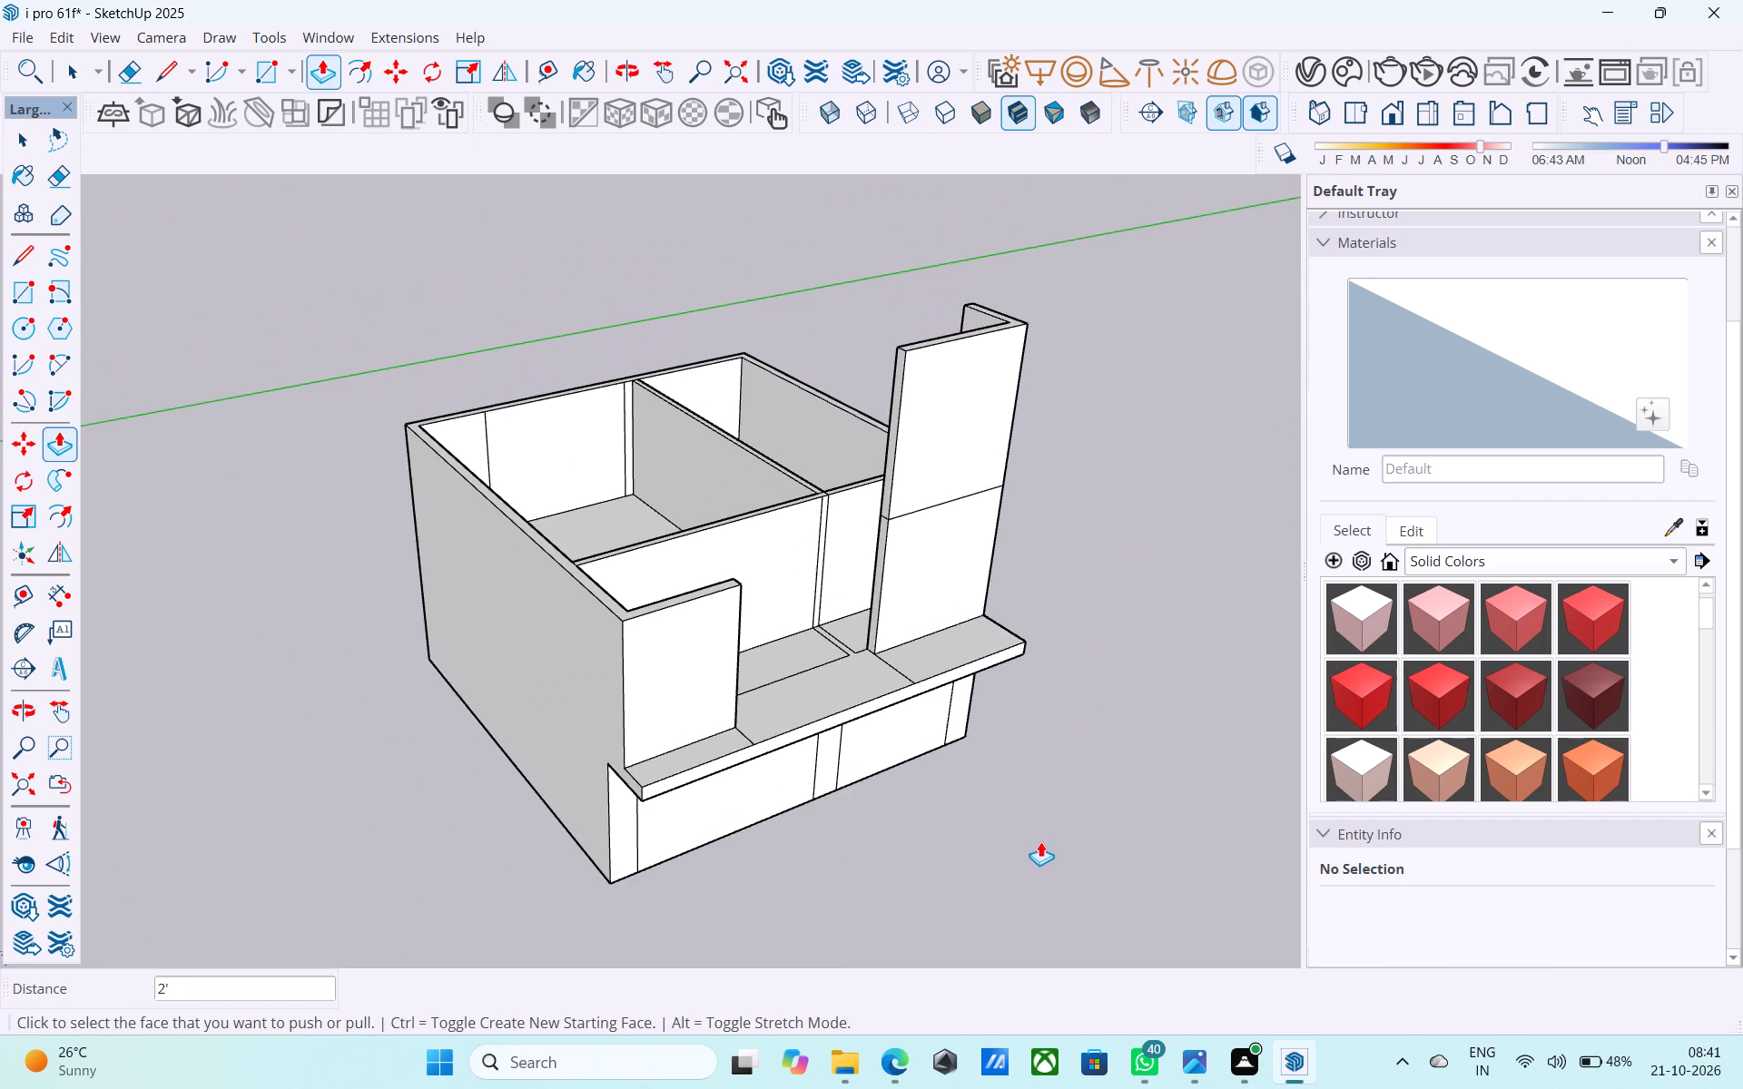
scroll(1040, 841, "down", 4)
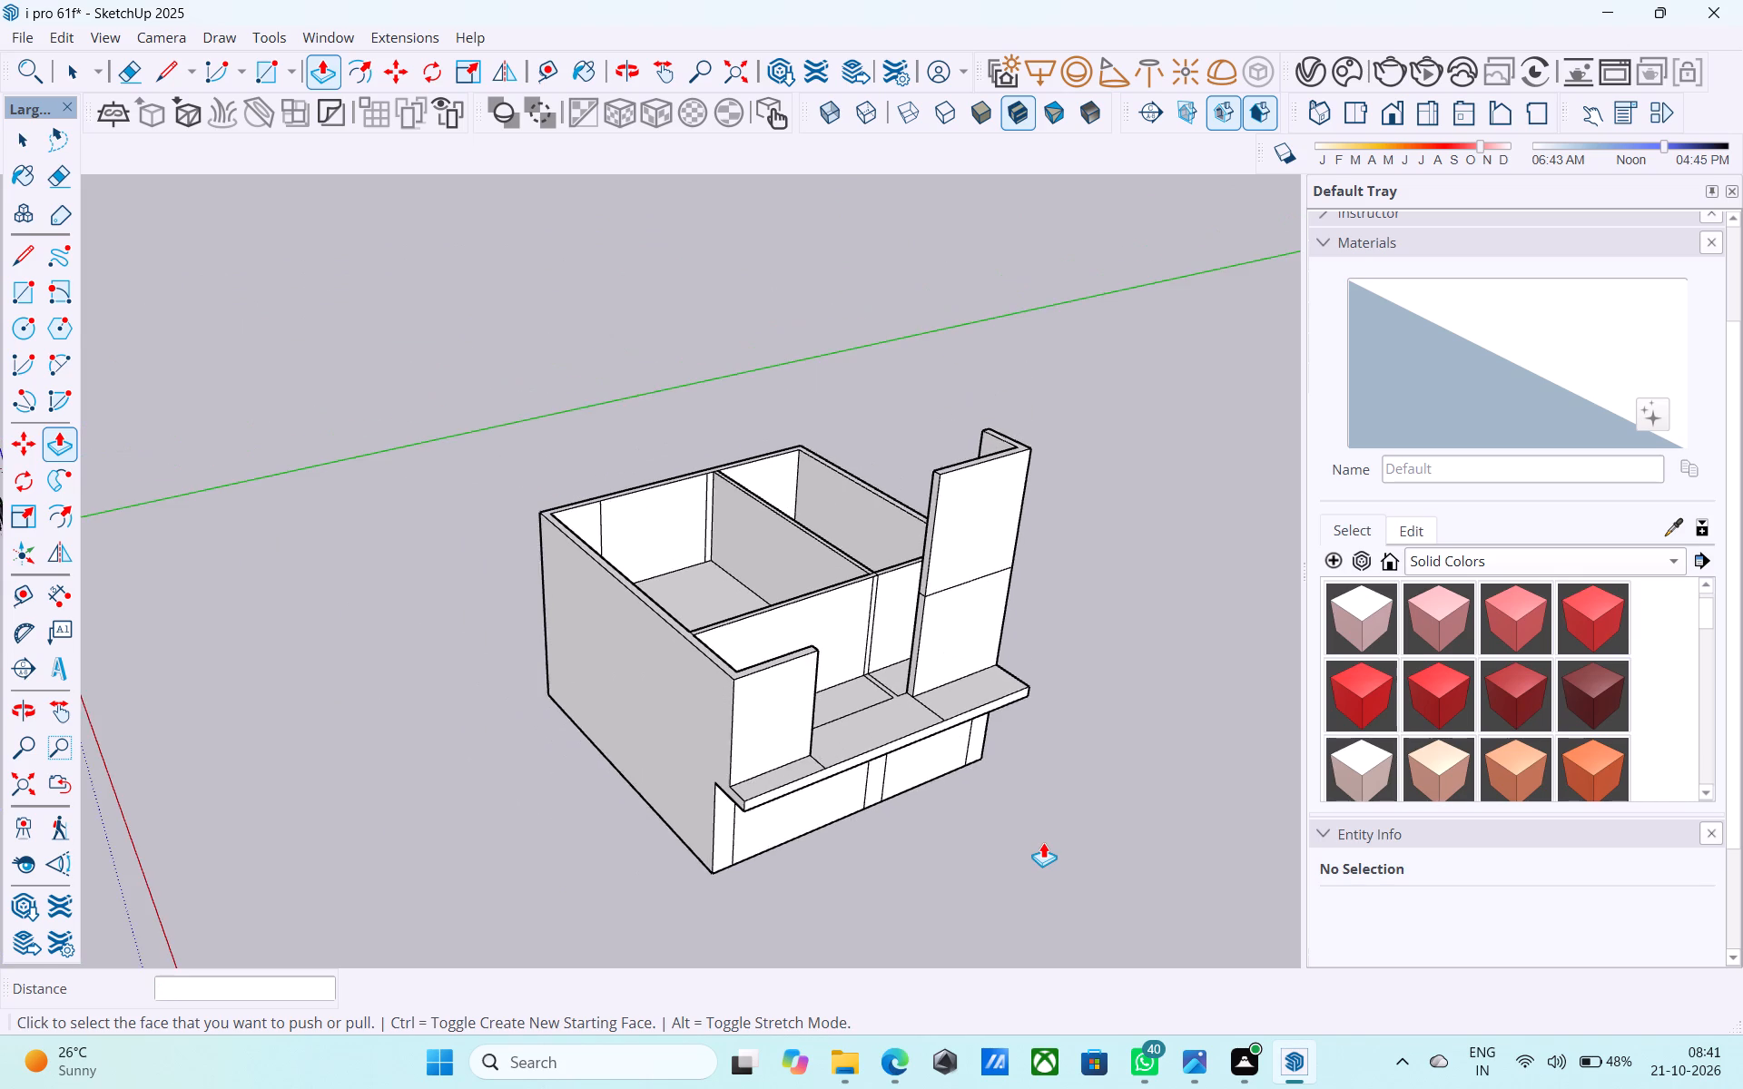
scroll(1043, 842, "down", 1)
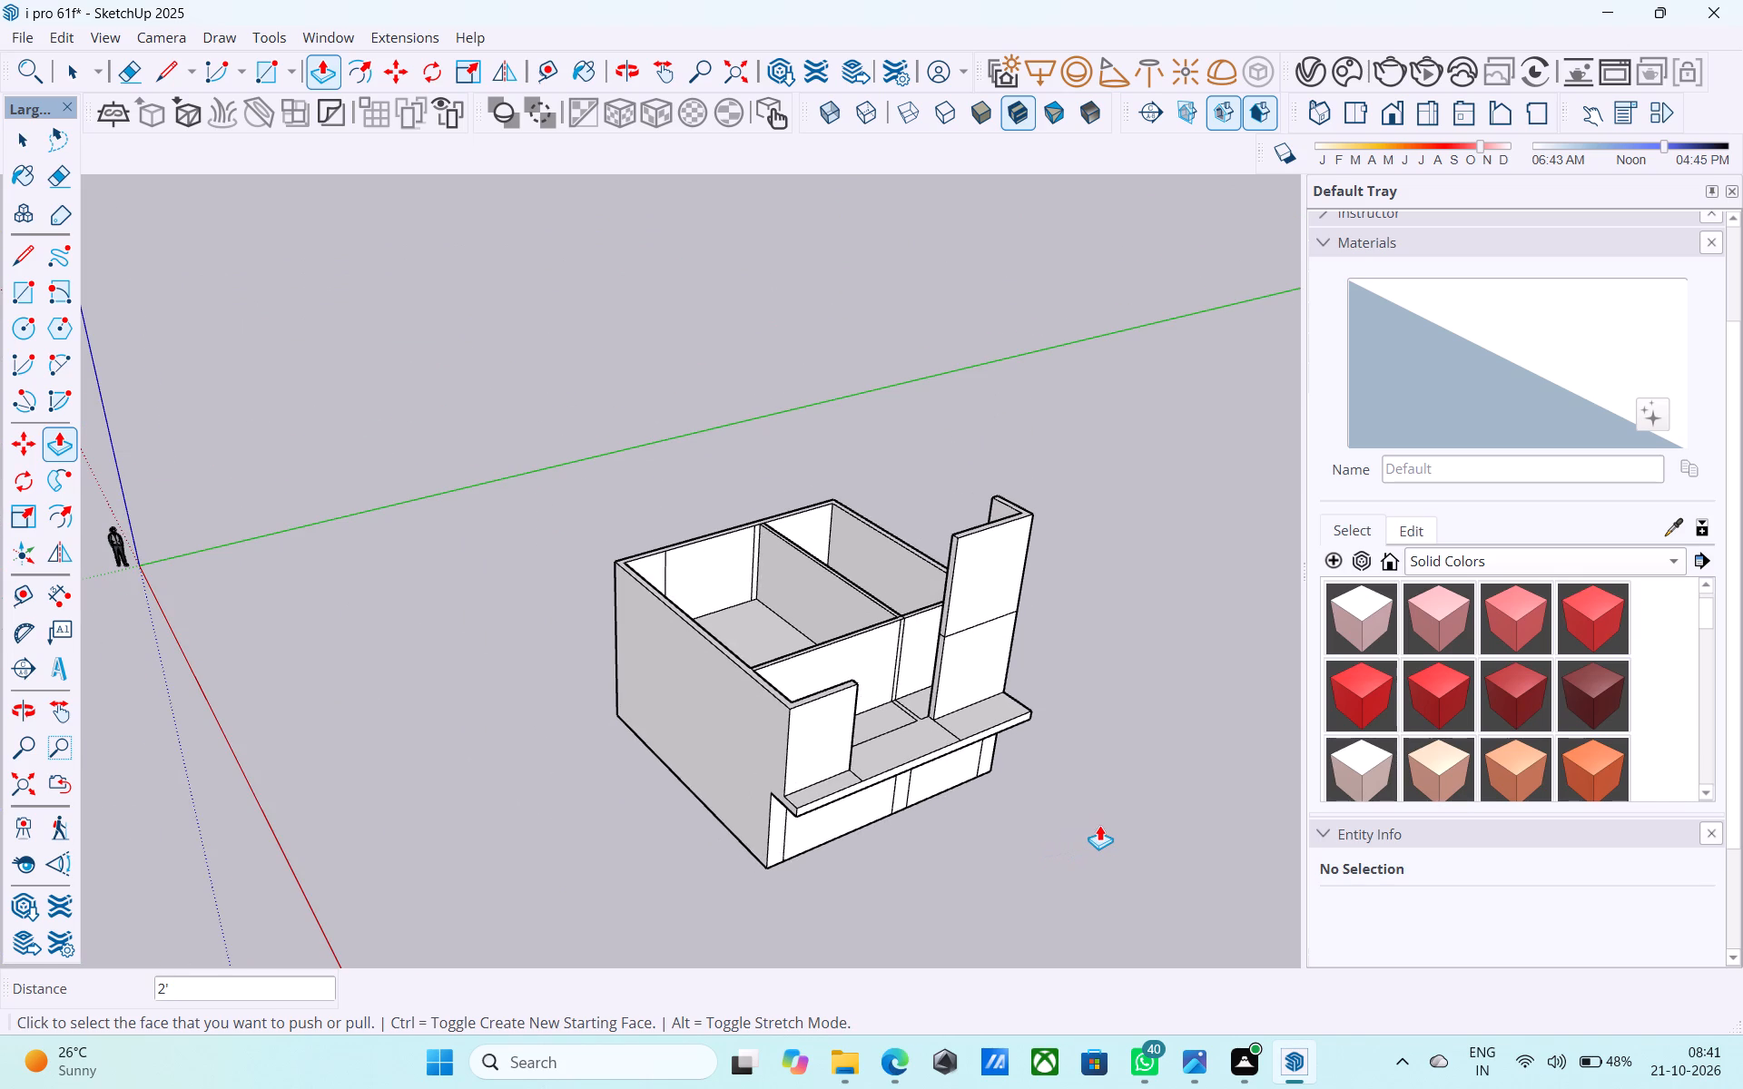
scroll(1099, 825, "down", 6)
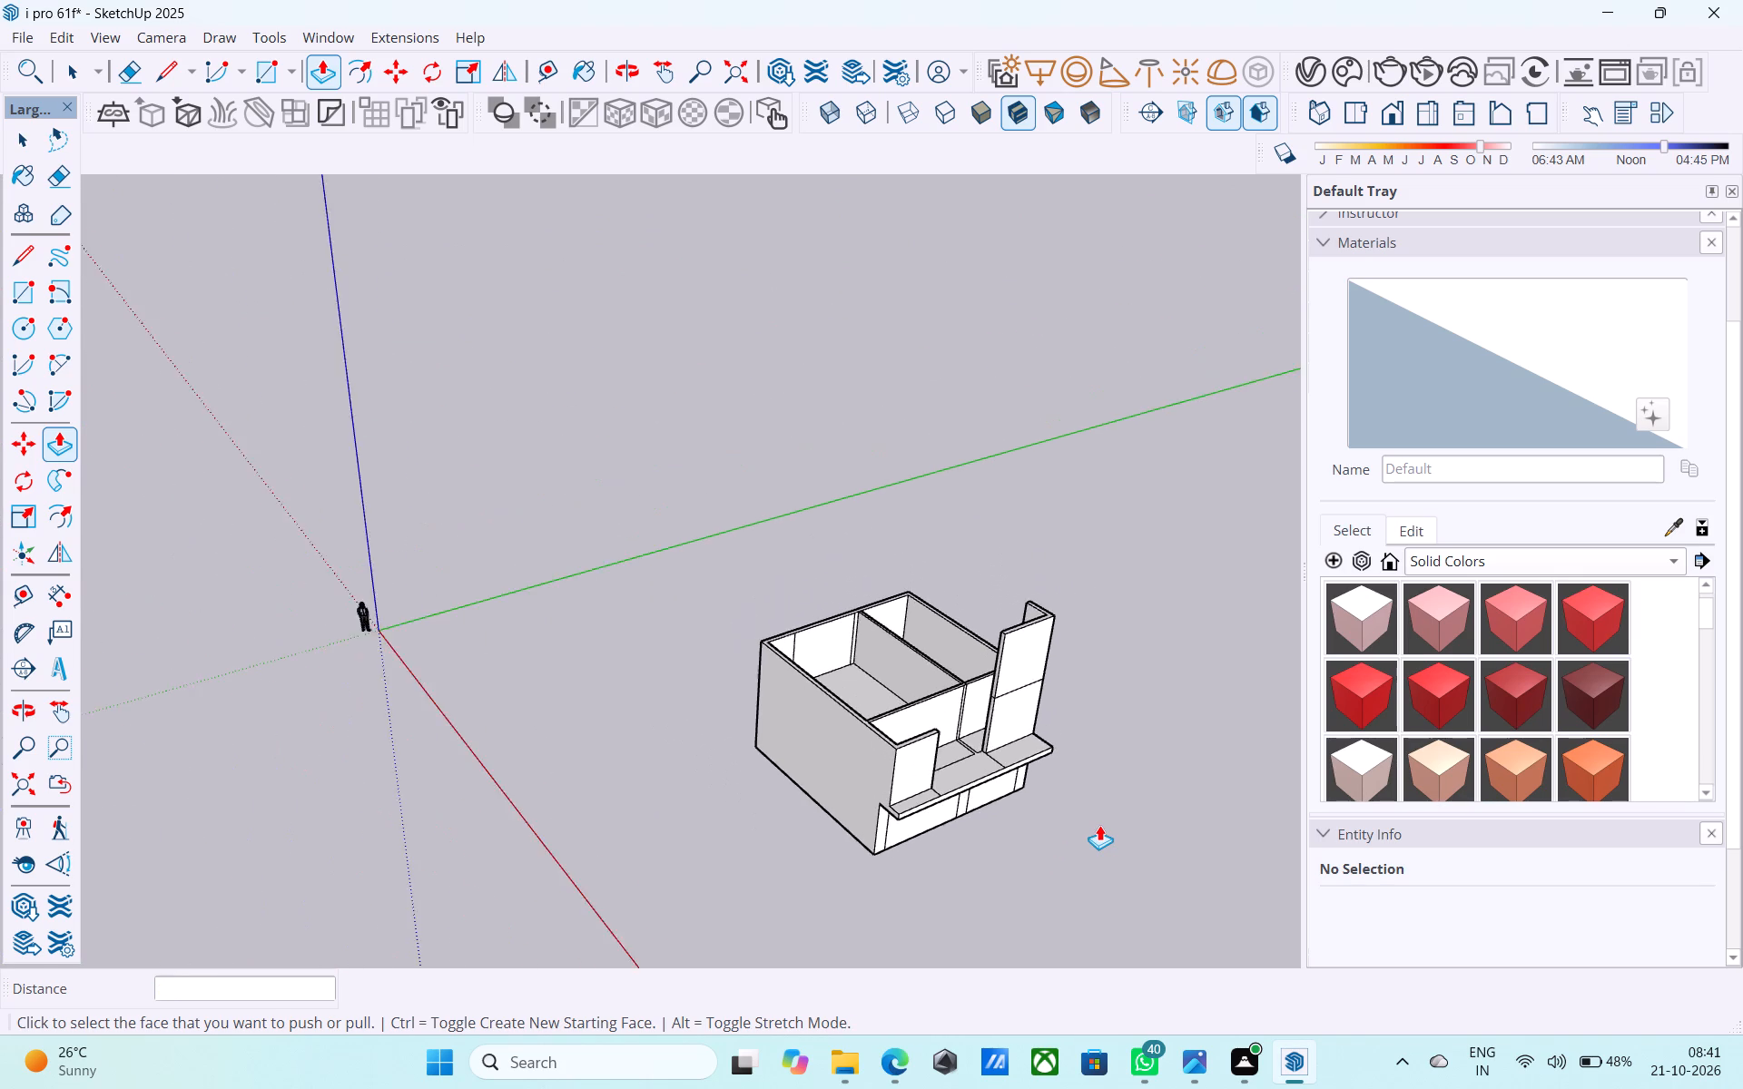
middle_click_drag(1099, 825, 709, 592)
scroll(537, 582, "up", 3)
scroll(555, 589, "down", 6)
scroll(769, 711, "up", 5)
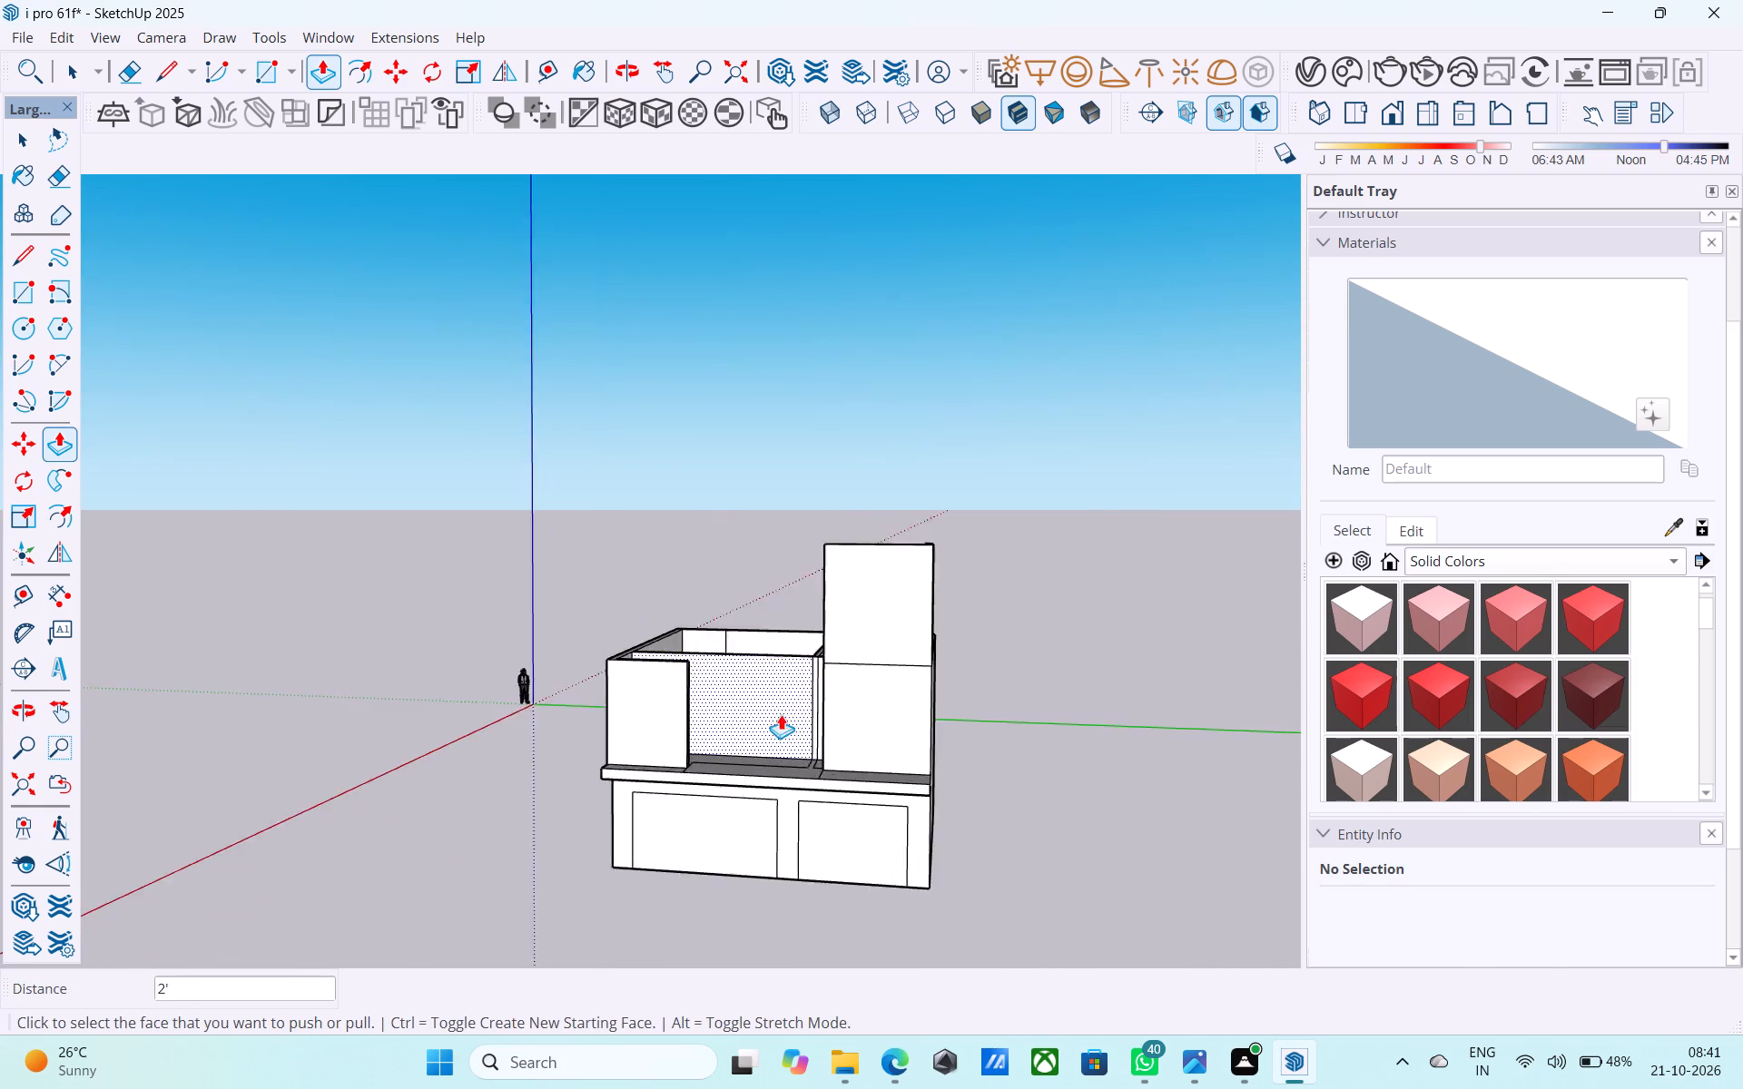
scroll(781, 714, "up", 6)
key("space")
middle_click_drag(791, 715, 839, 713)
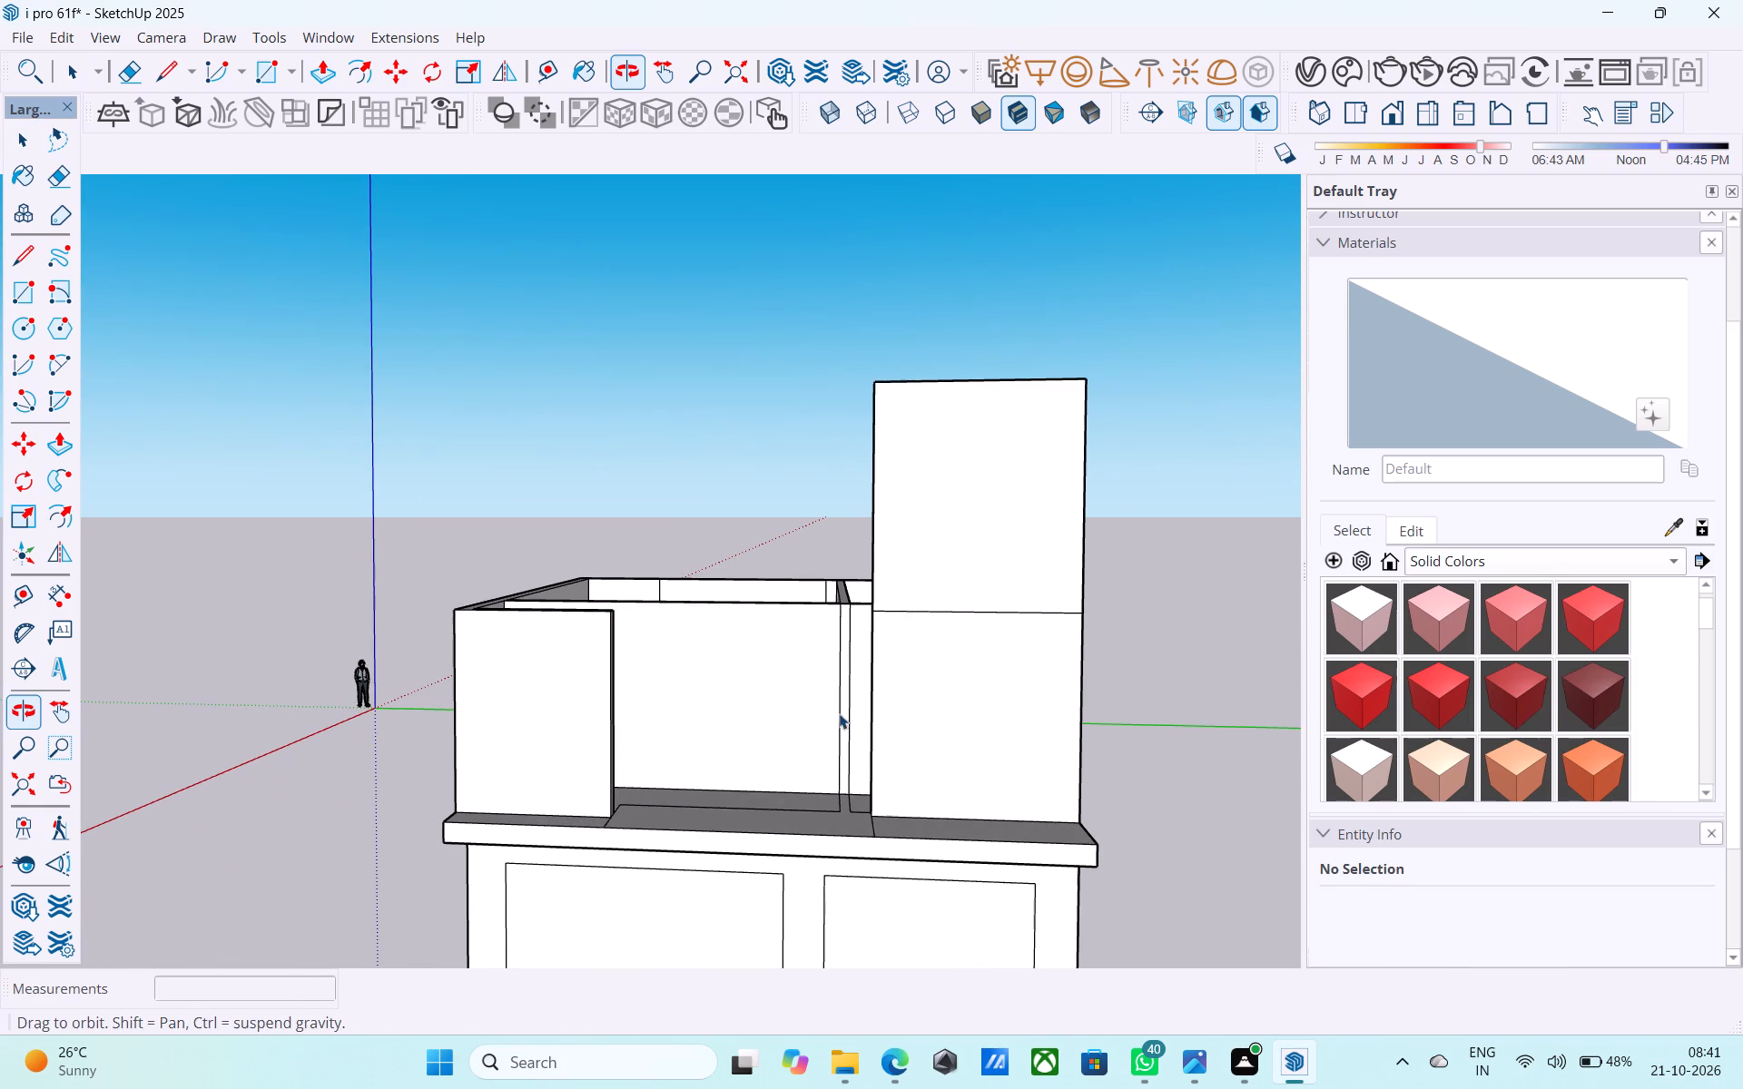
middle_click_drag(846, 708, 858, 688)
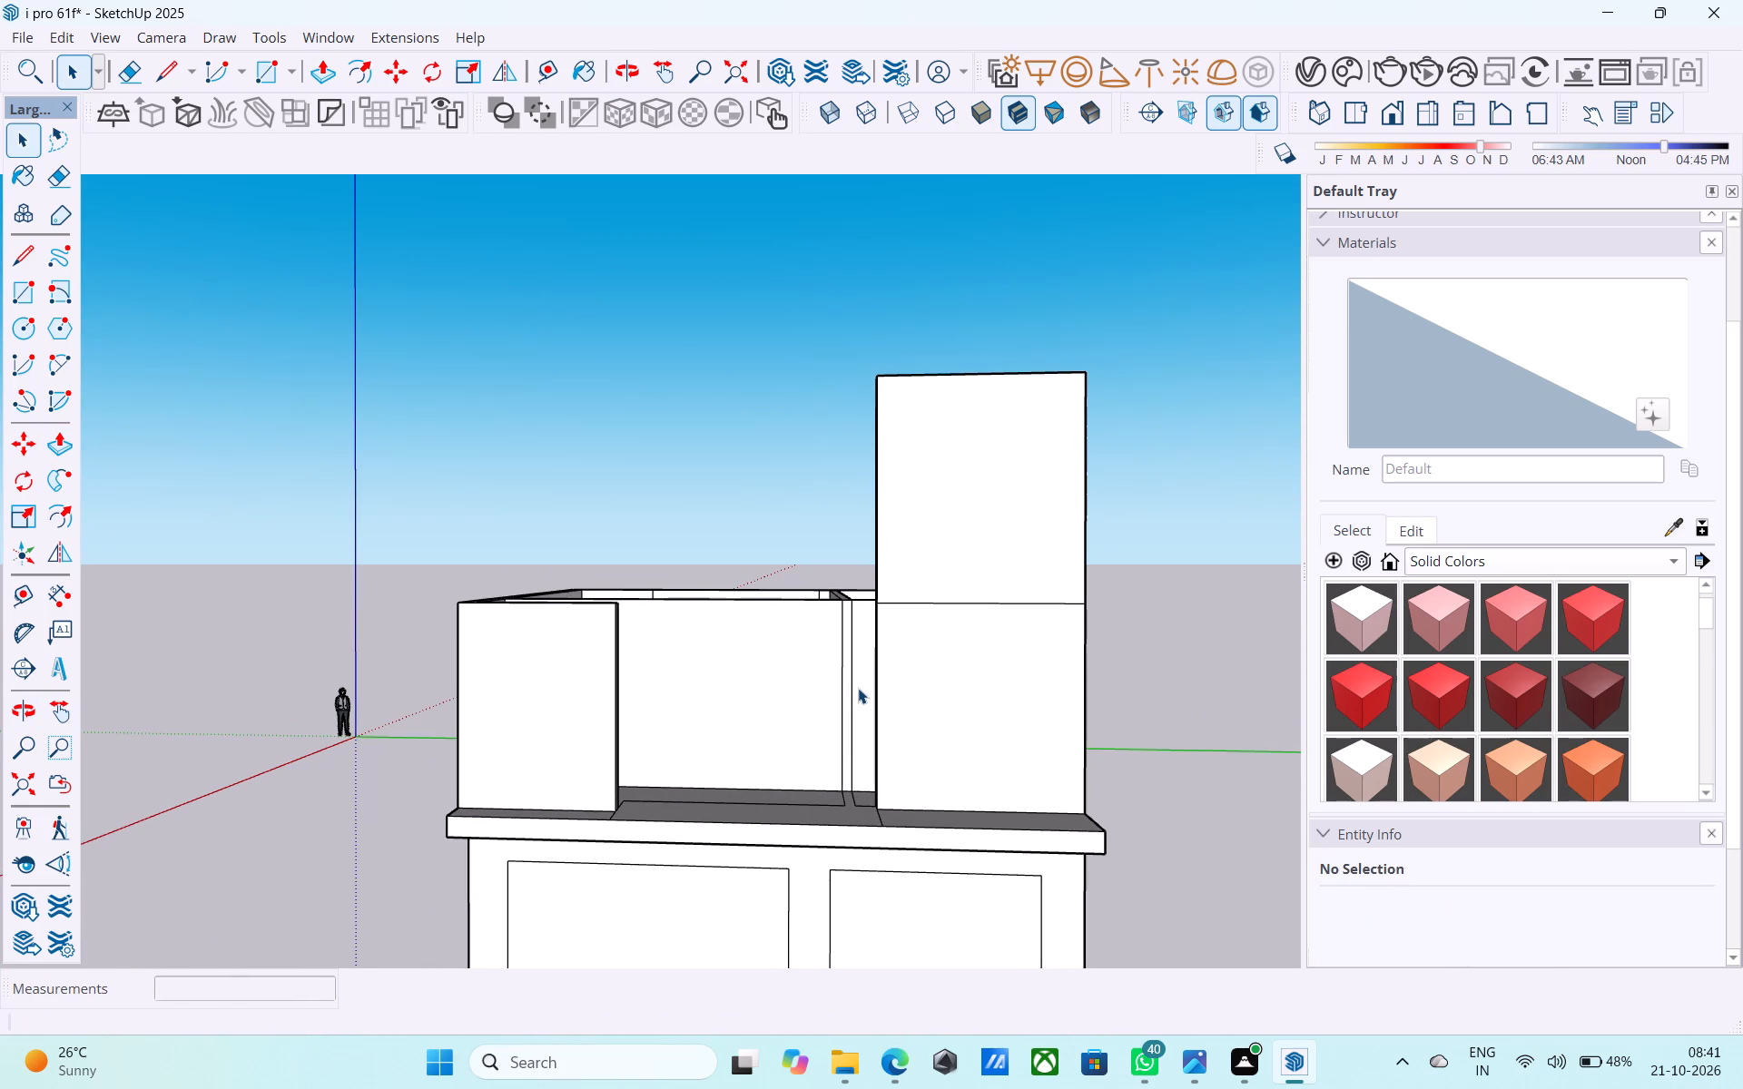
middle_click_drag(853, 691, 892, 657)
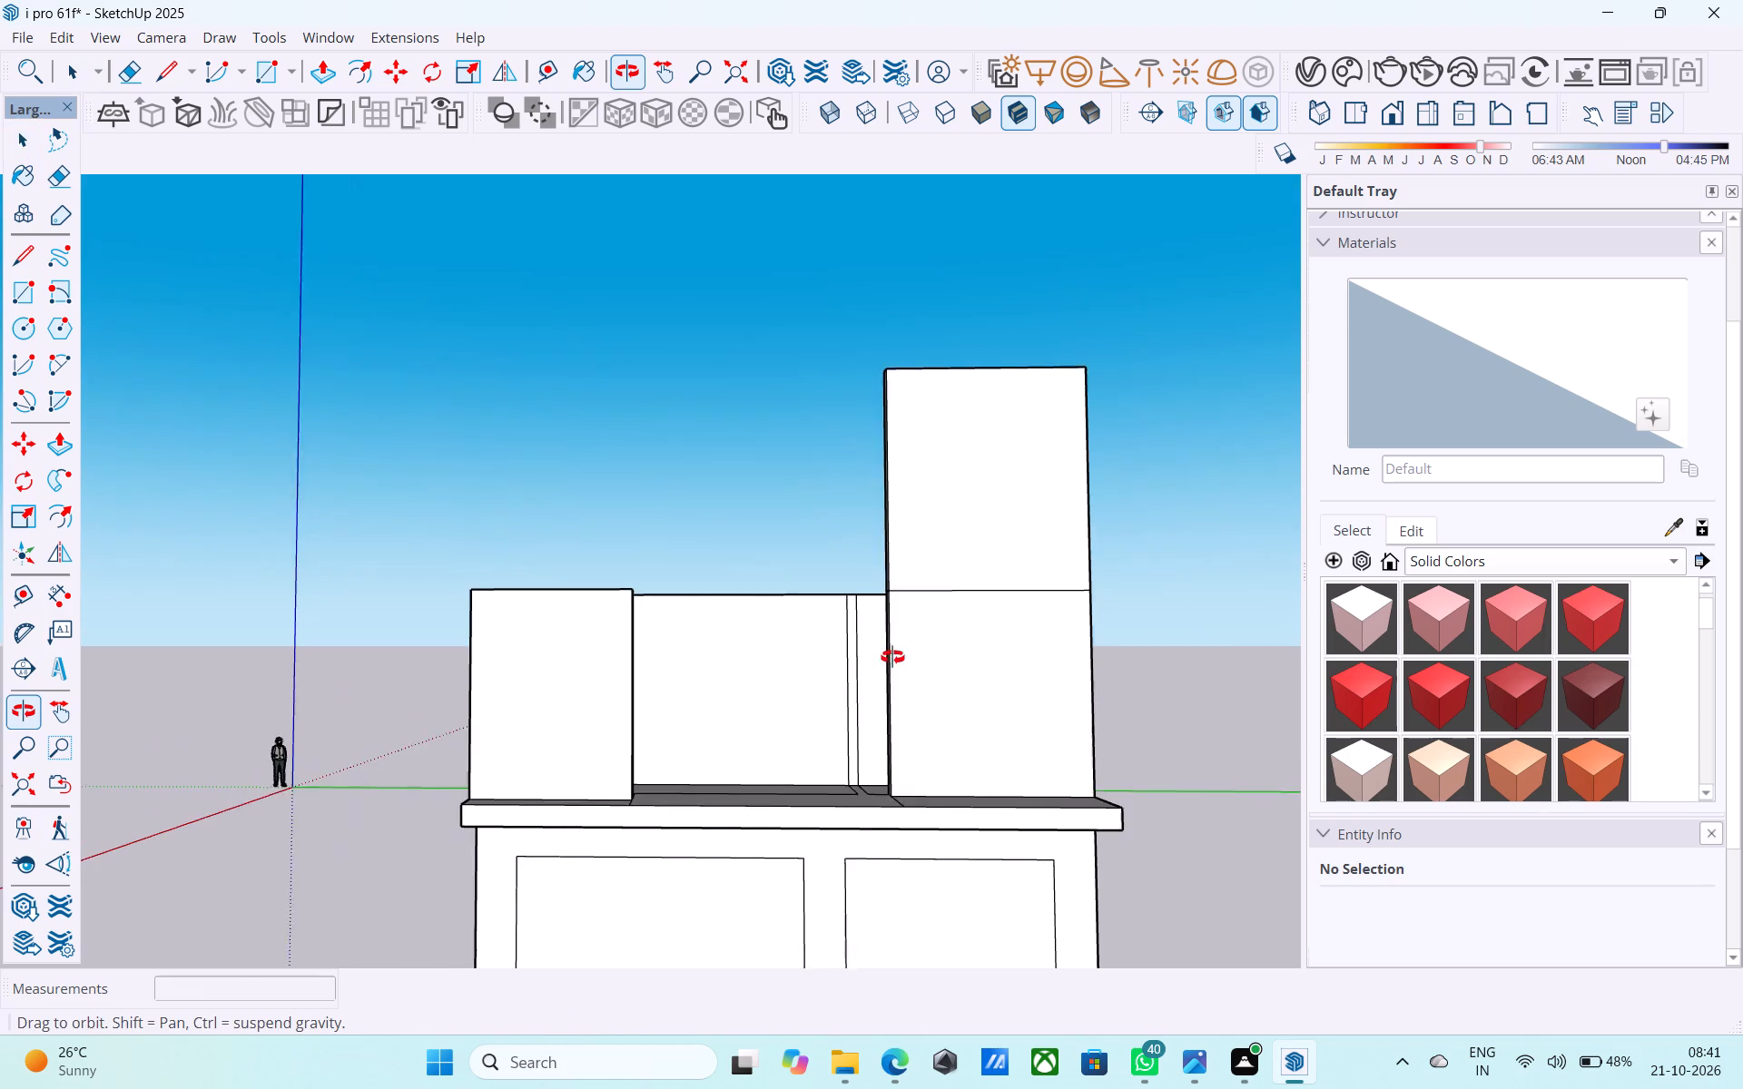
middle_click_drag(892, 657, 913, 790)
scroll(790, 677, "up", 5)
scroll(785, 666, "down", 6)
scroll(801, 467, "down", 6)
middle_click_drag(792, 537, 812, 639)
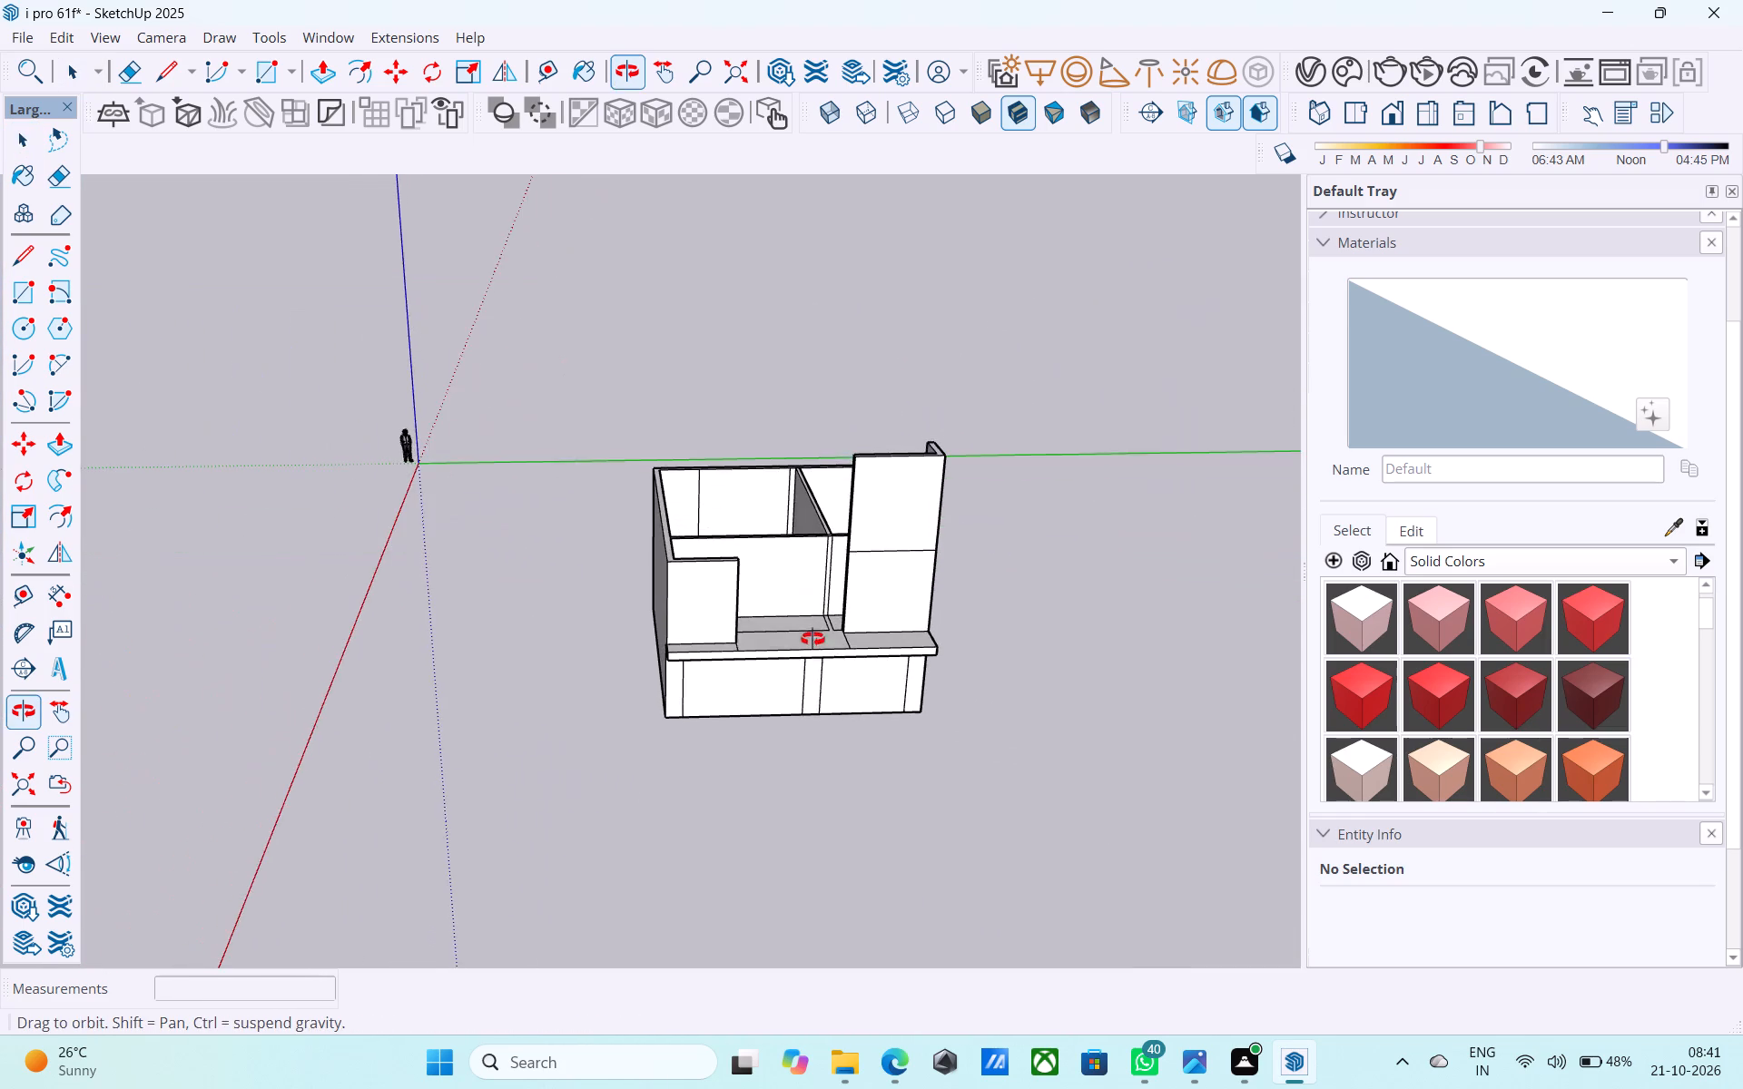
middle_click_drag(812, 639, 812, 640)
scroll(918, 641, "up", 7)
middle_click_drag(922, 639, 799, 692)
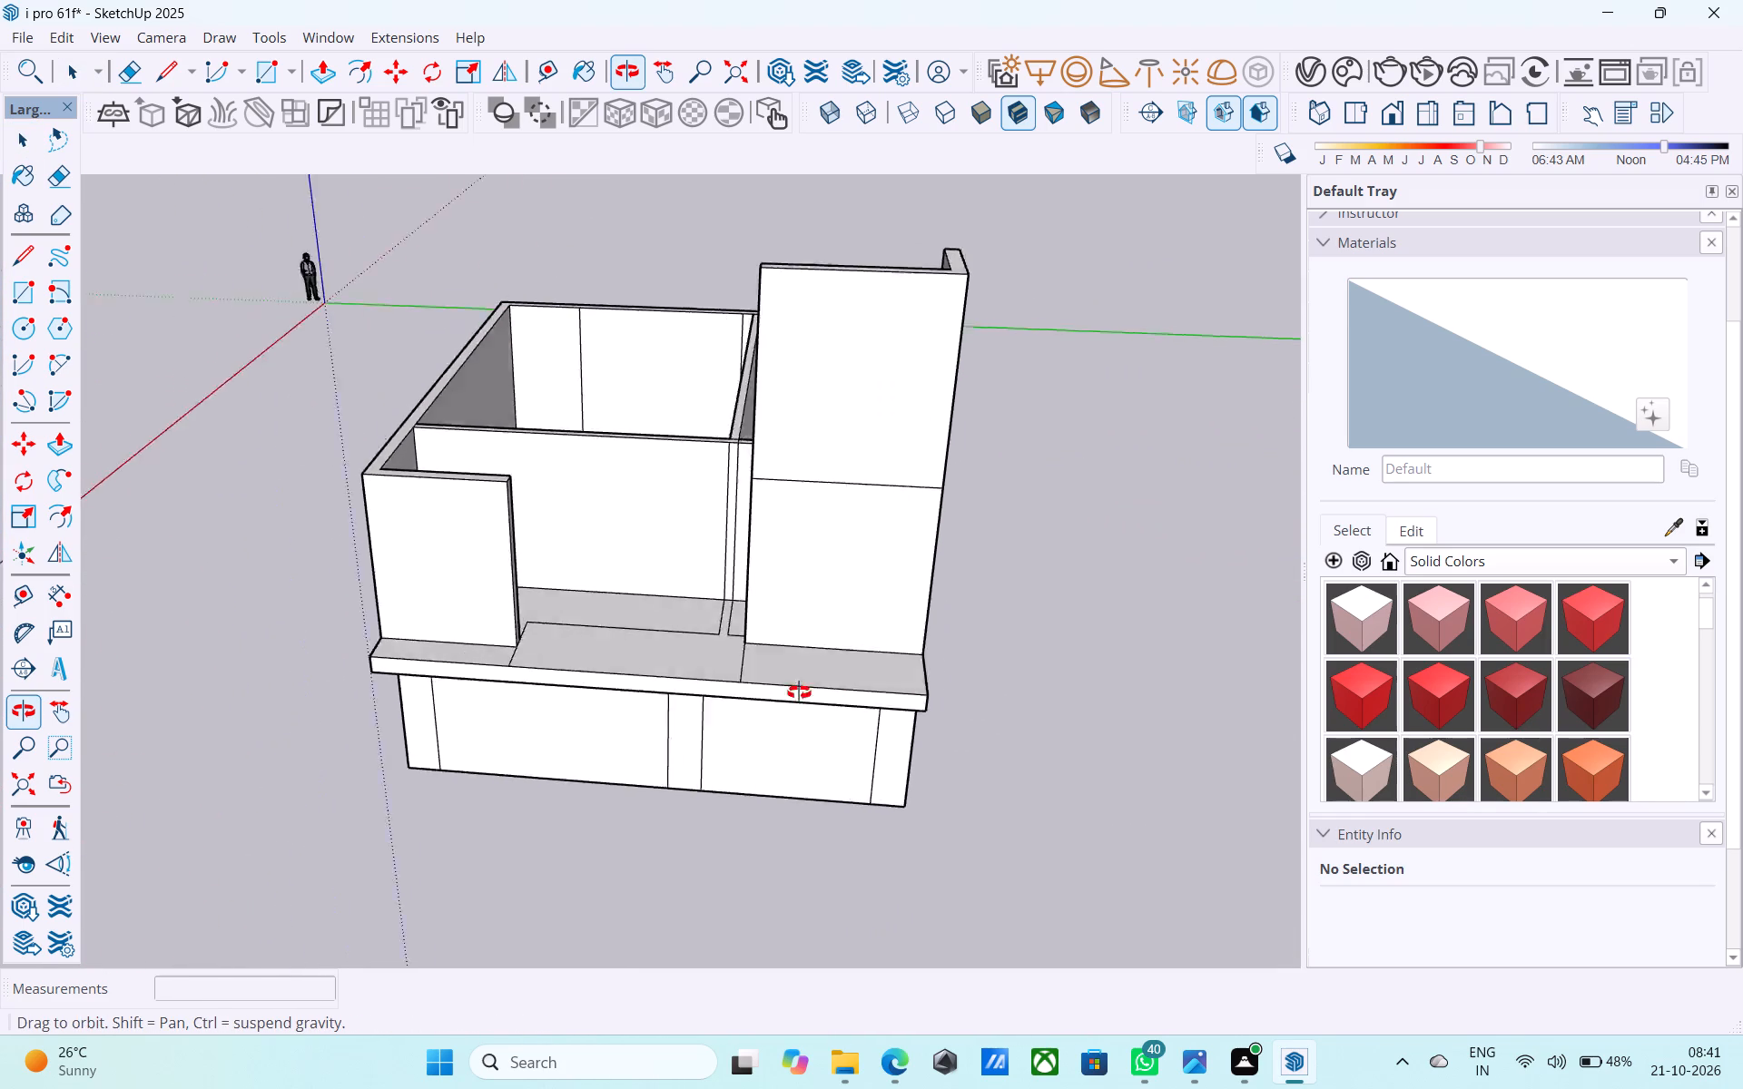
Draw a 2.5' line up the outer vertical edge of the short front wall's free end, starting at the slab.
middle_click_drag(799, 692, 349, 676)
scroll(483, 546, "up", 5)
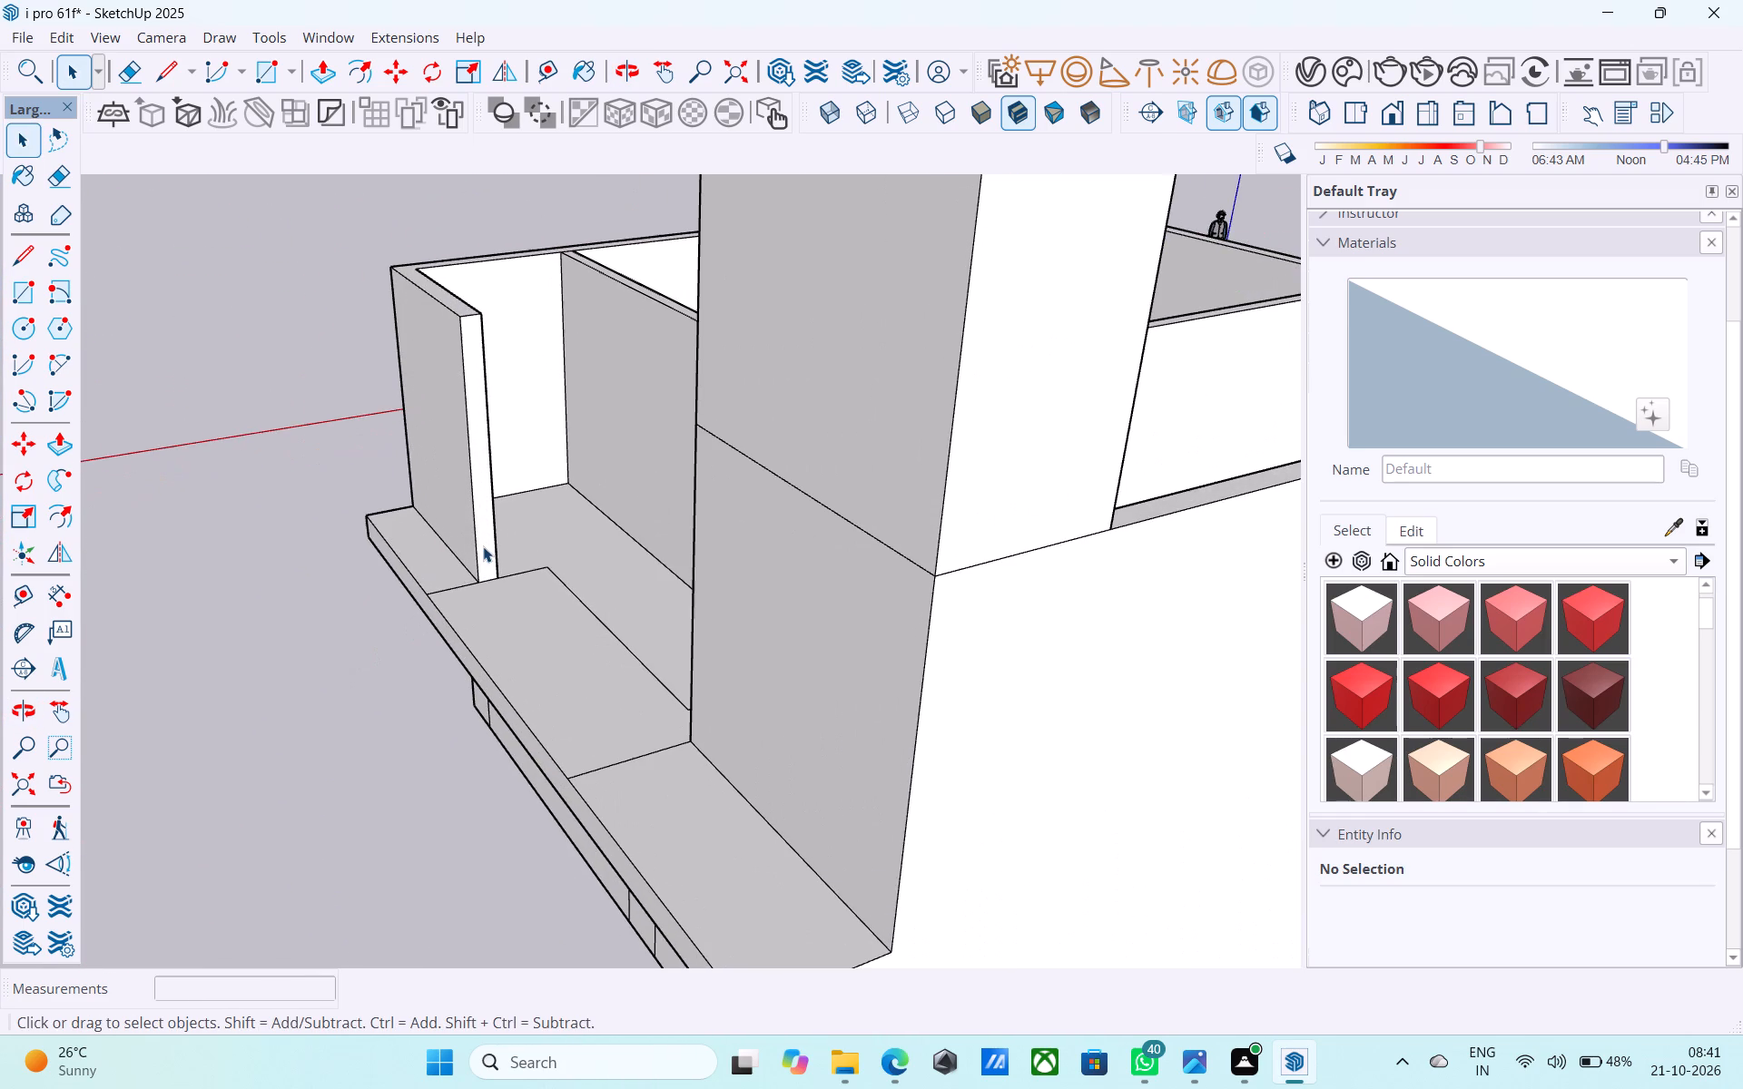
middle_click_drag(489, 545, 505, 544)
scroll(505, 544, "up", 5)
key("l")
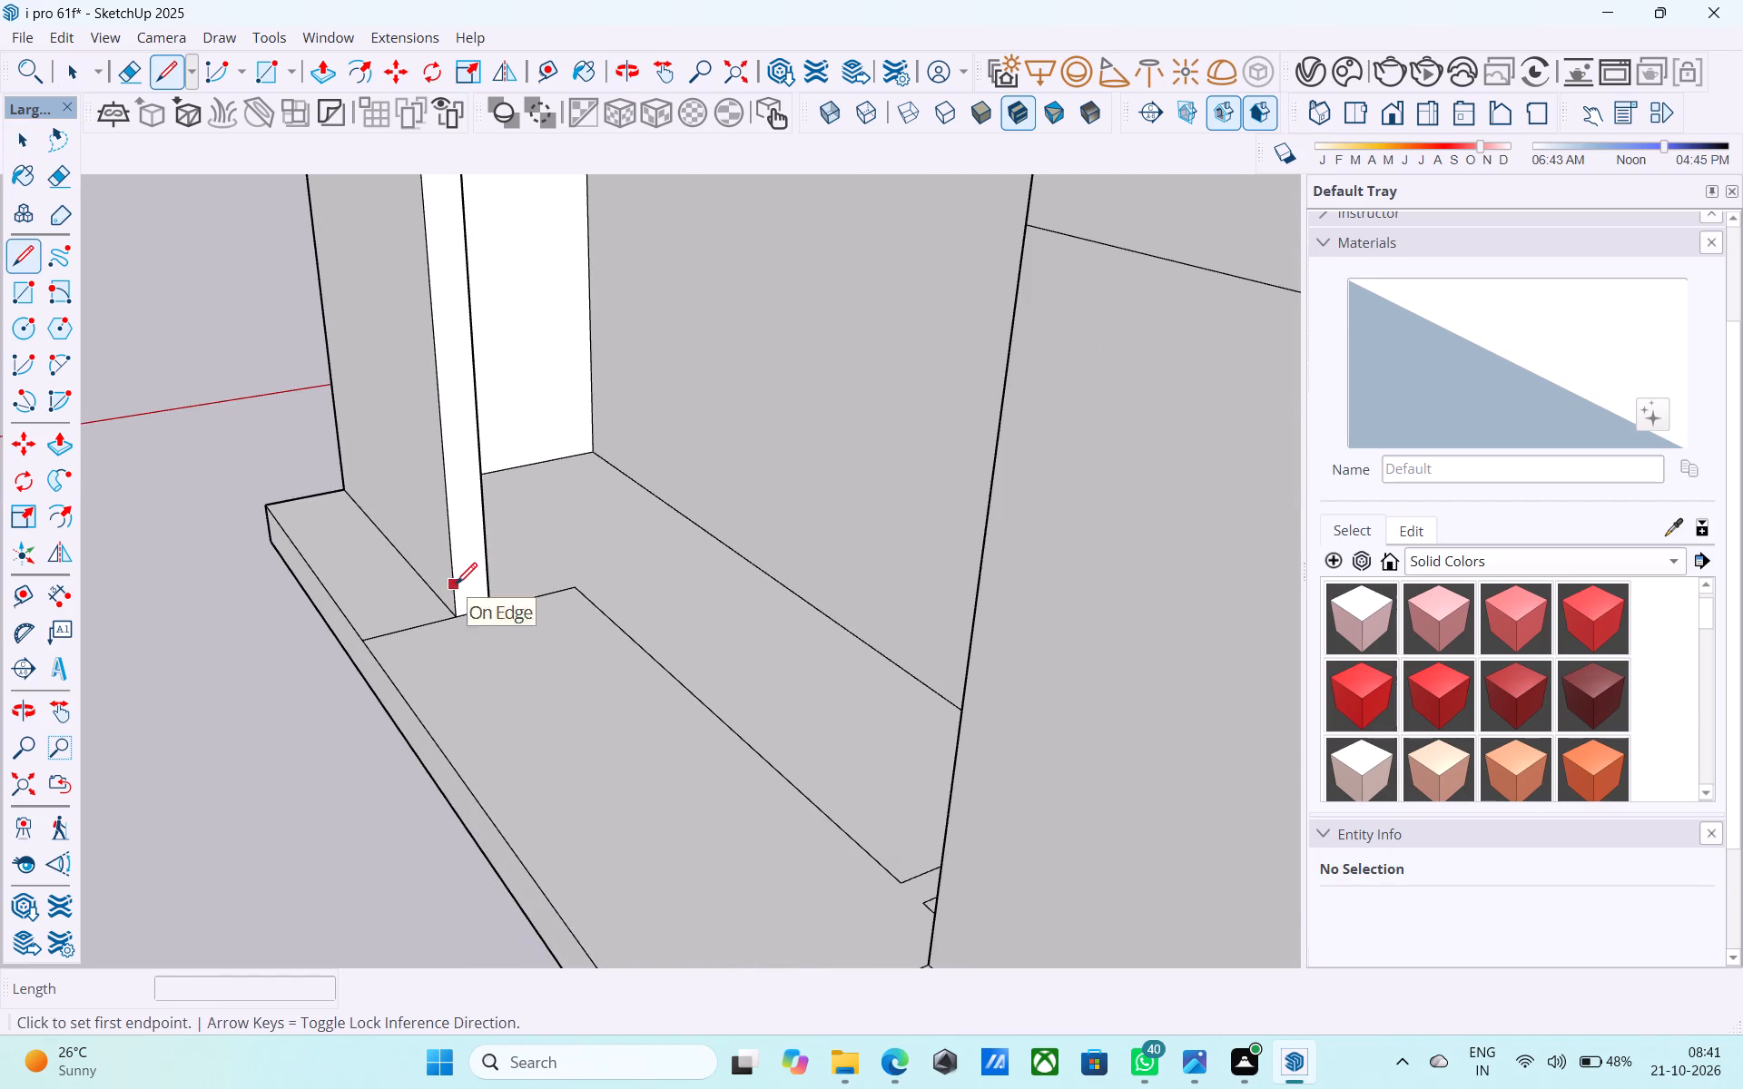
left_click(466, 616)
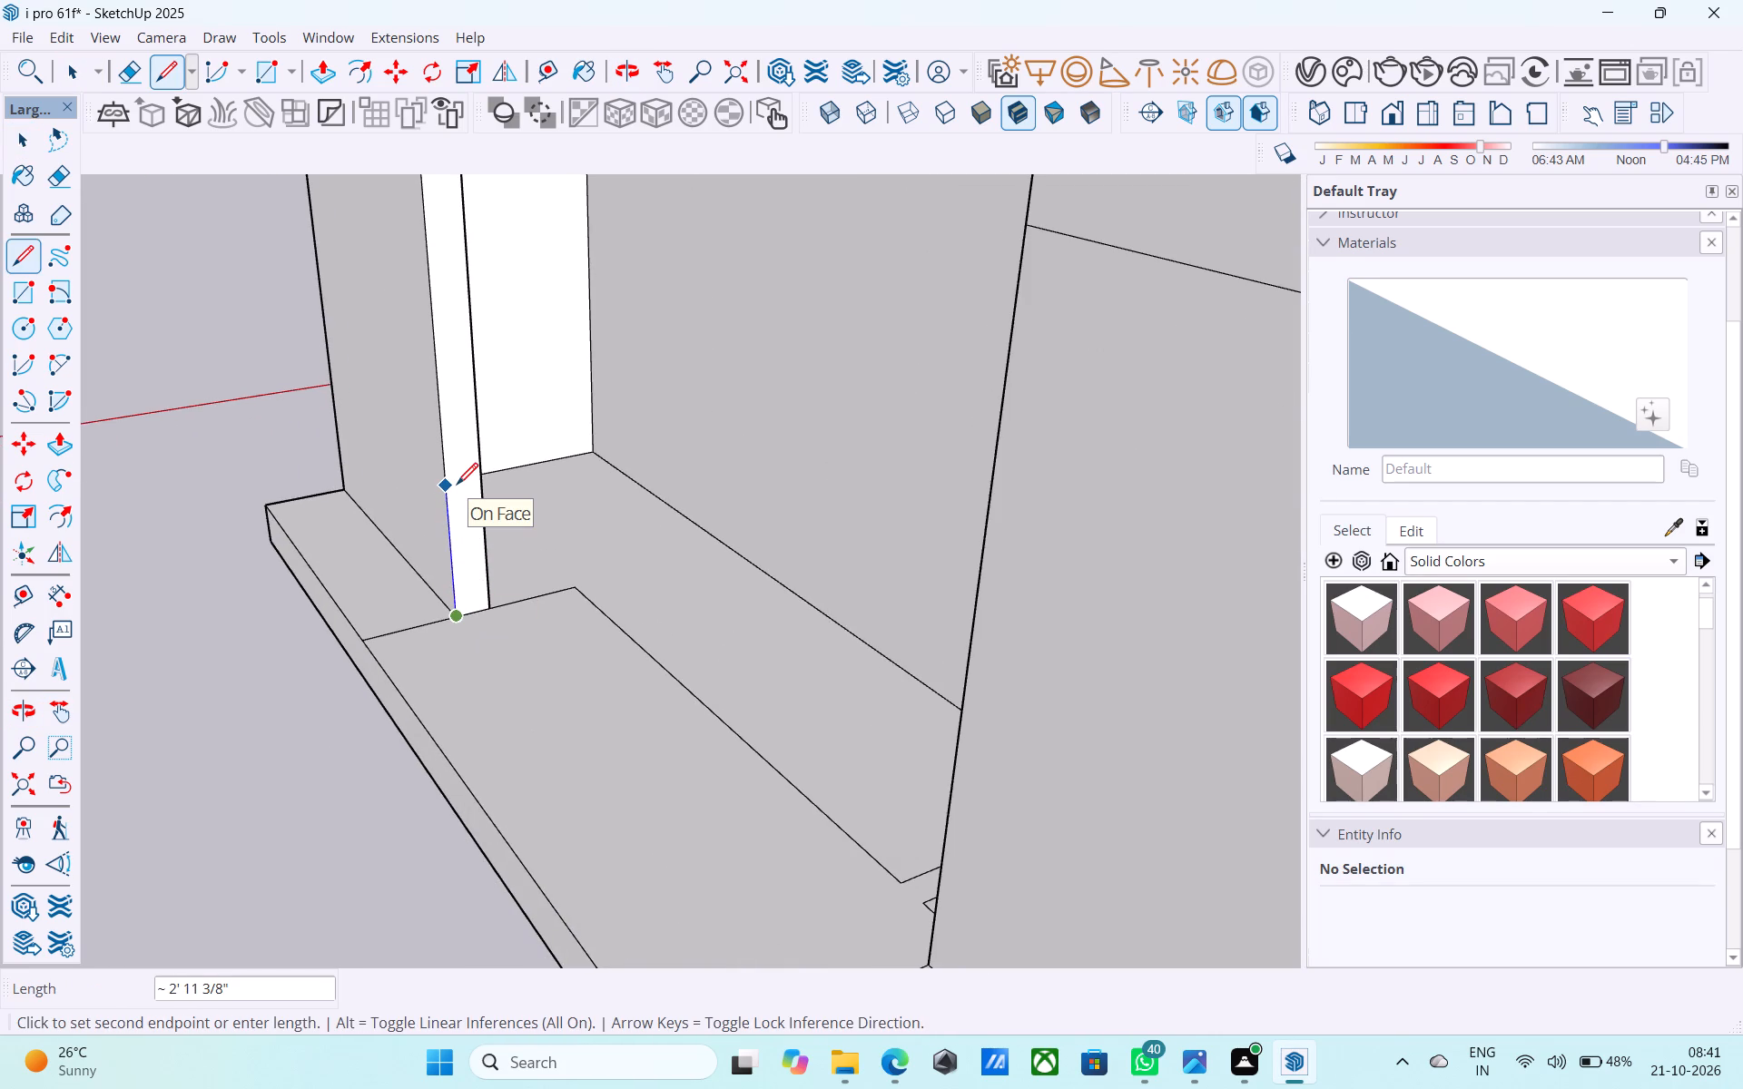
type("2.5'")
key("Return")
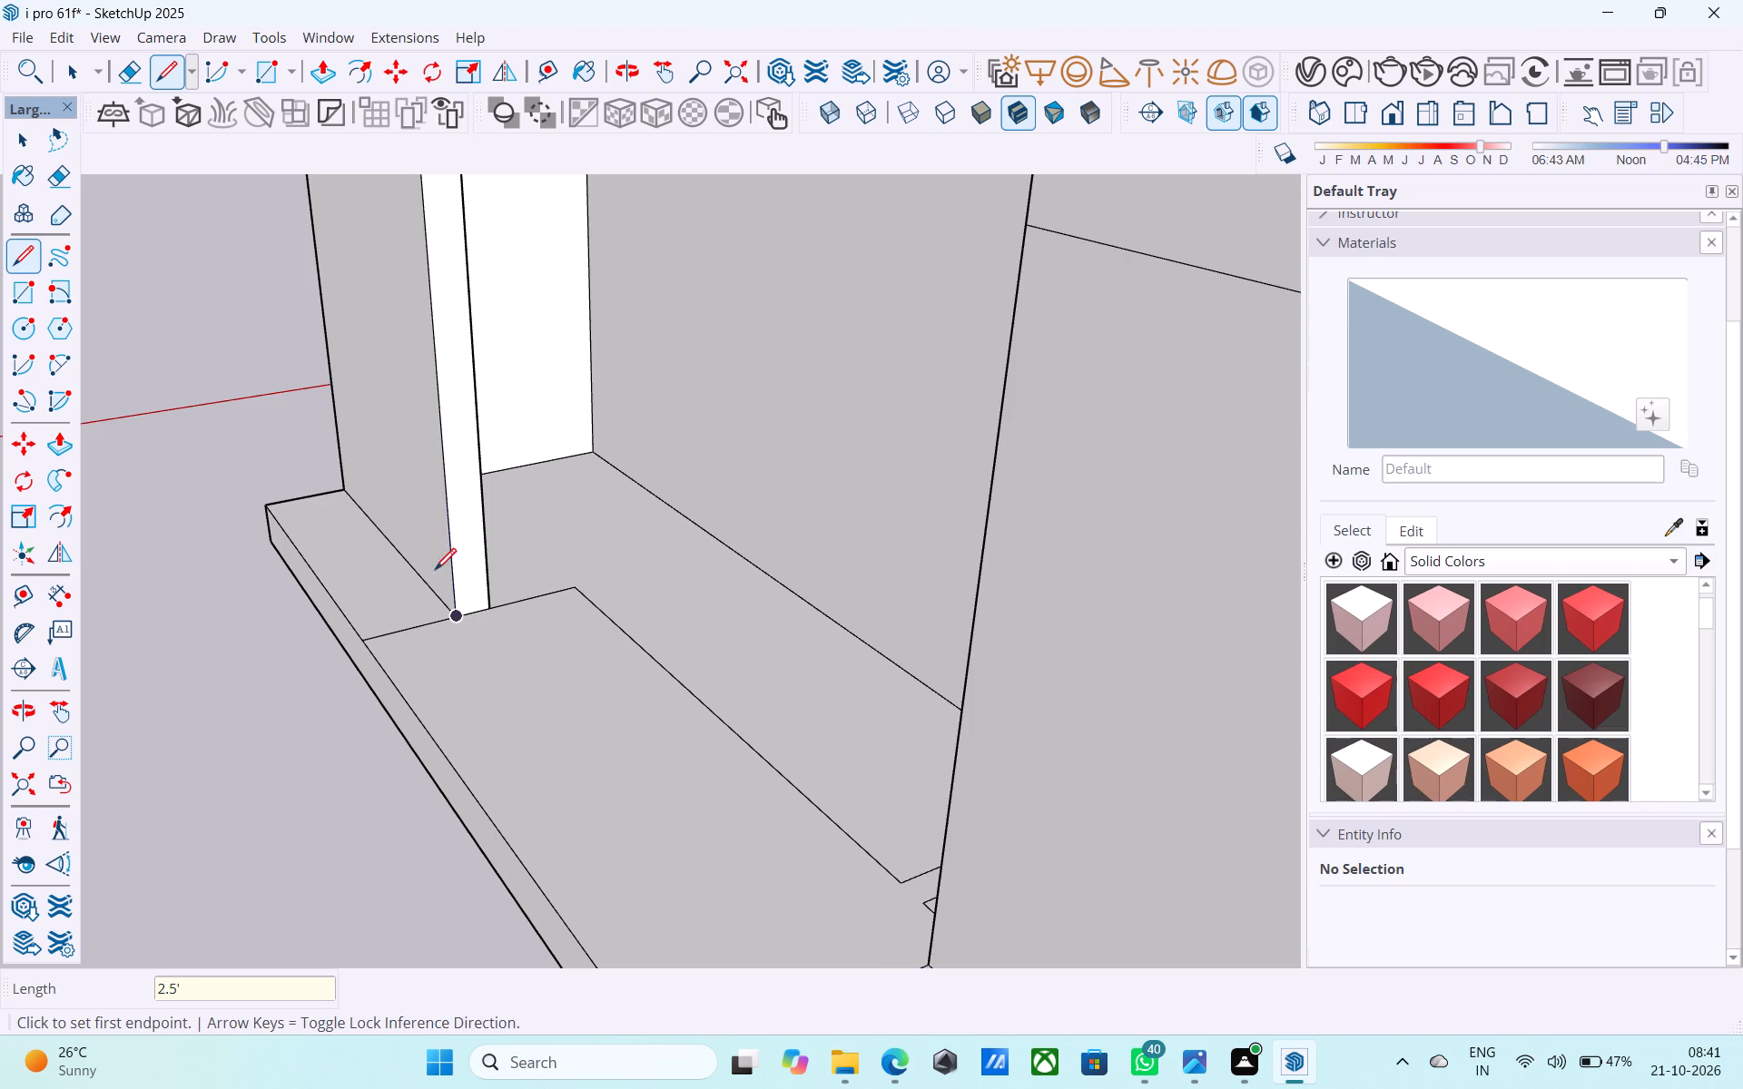
Draw a 3' line up the outer vertical edge of the short front wall's free end, starting at the slab.
left_click(451, 616)
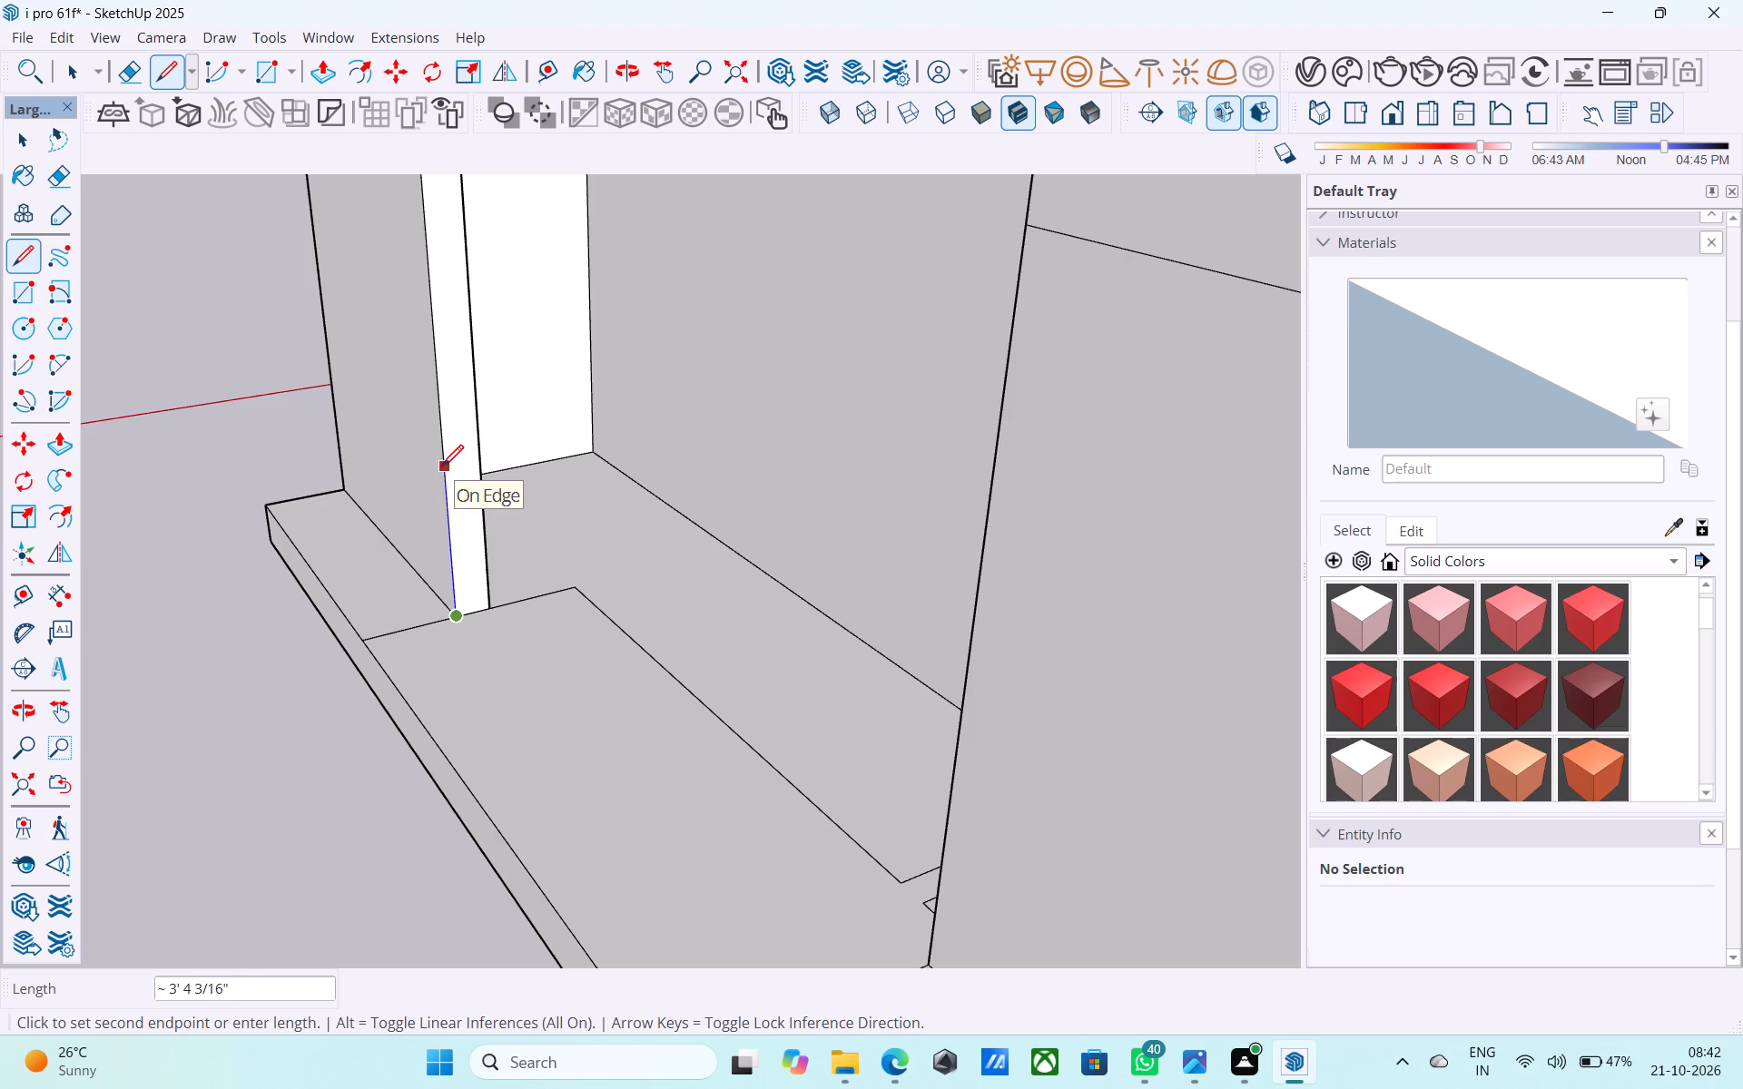
type("3'")
key("Return")
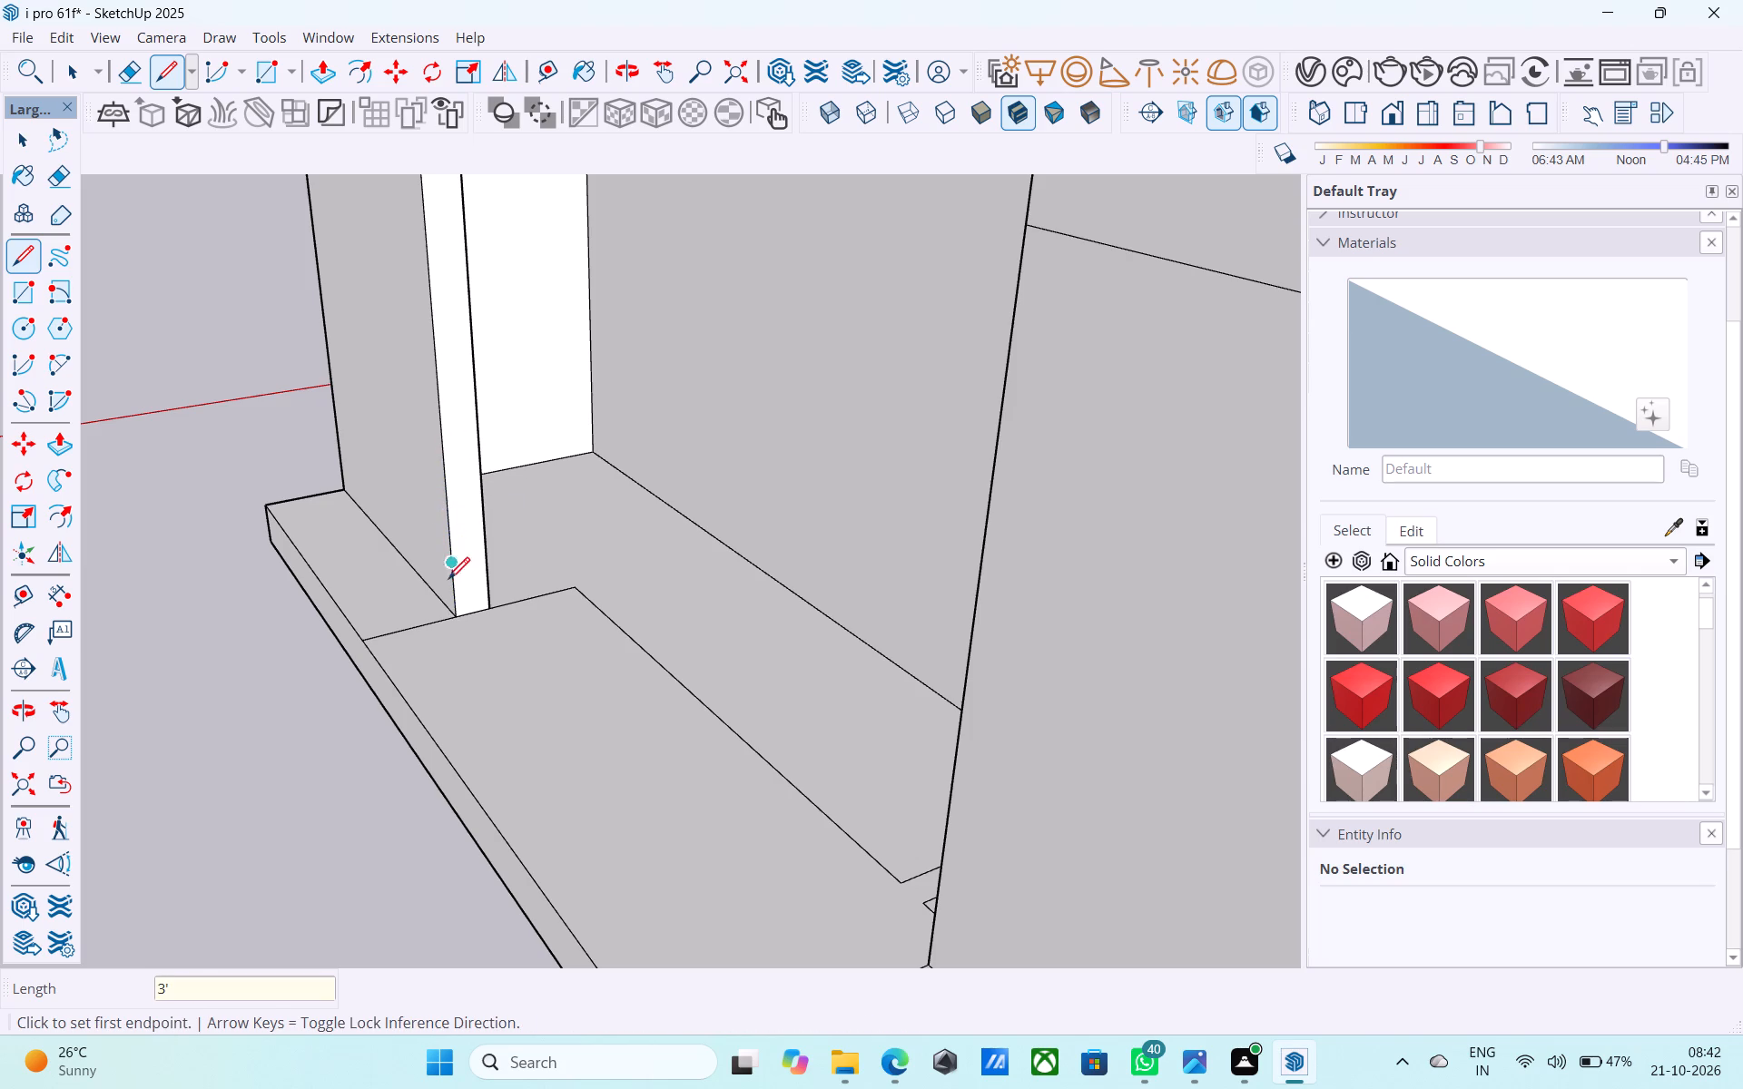
left_click(458, 615)
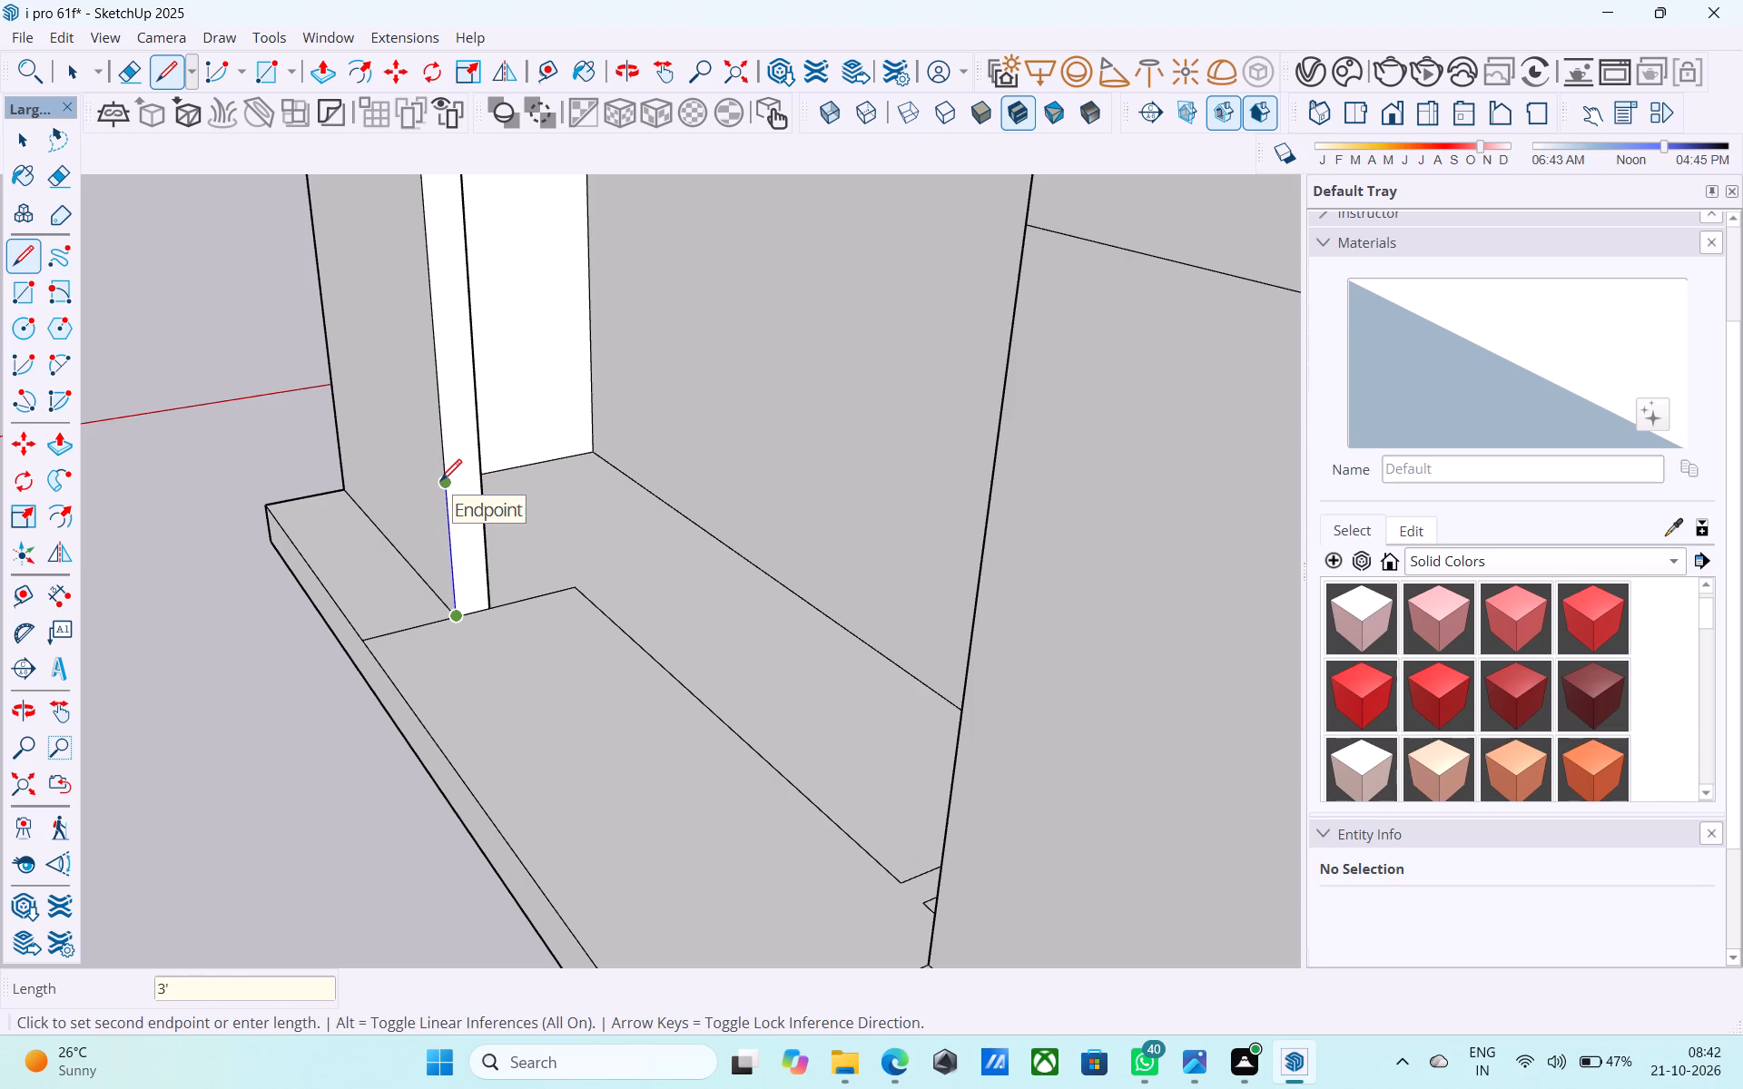
Draw a 22' 3" by 3' upright rectangle along the slab, from the 3' mark to the slab's end by the tall wall.
key("r")
left_click(440, 483)
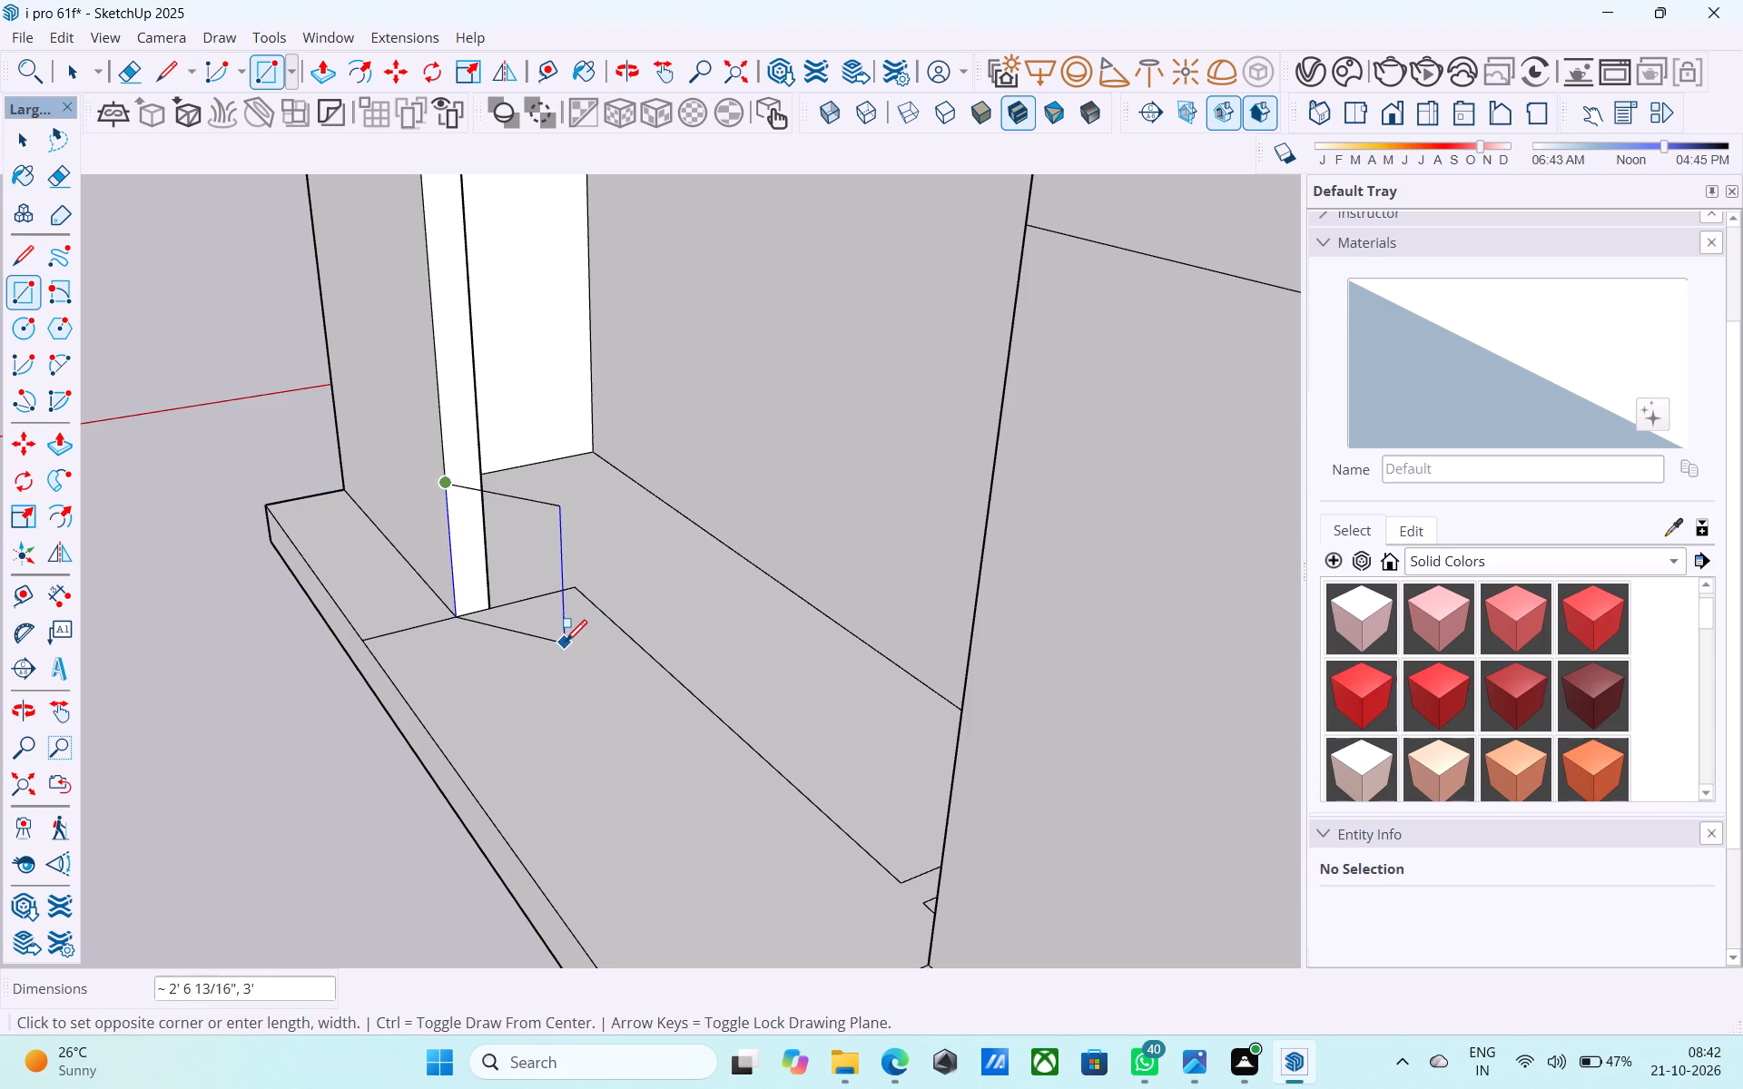
scroll(501, 603, "down", 1)
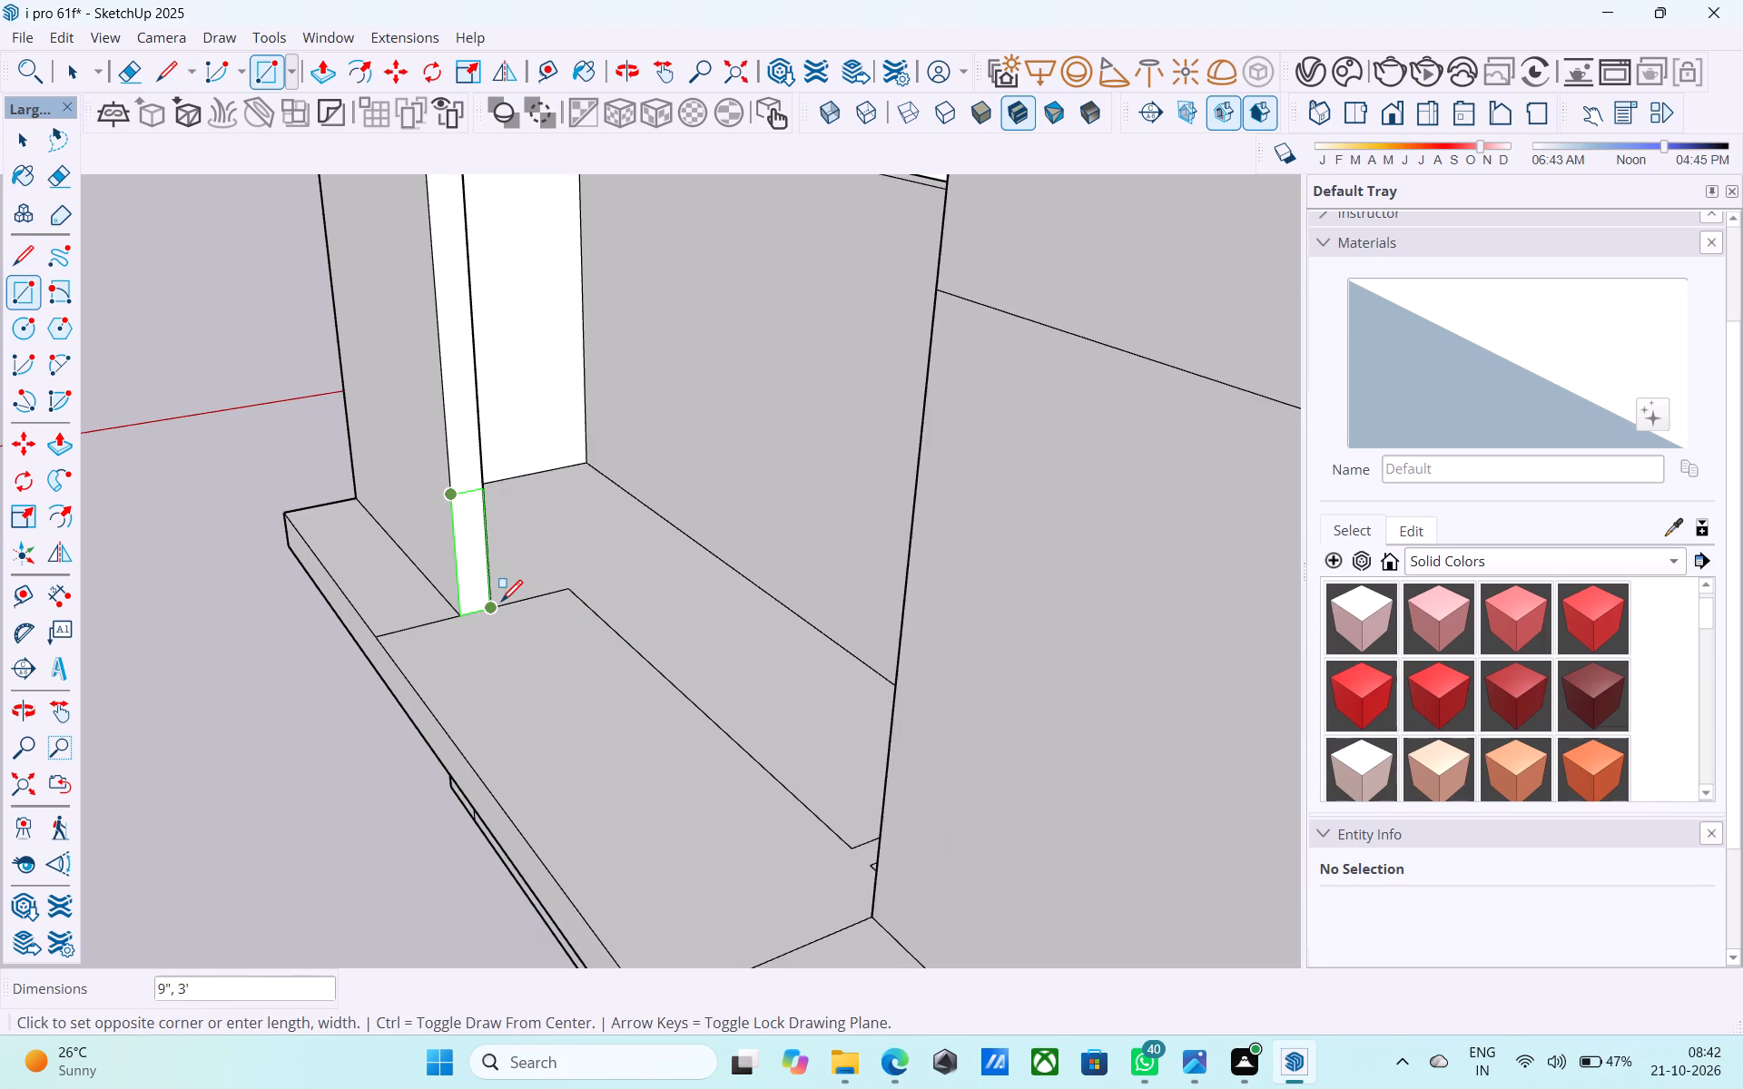
scroll(500, 602, "down", 4)
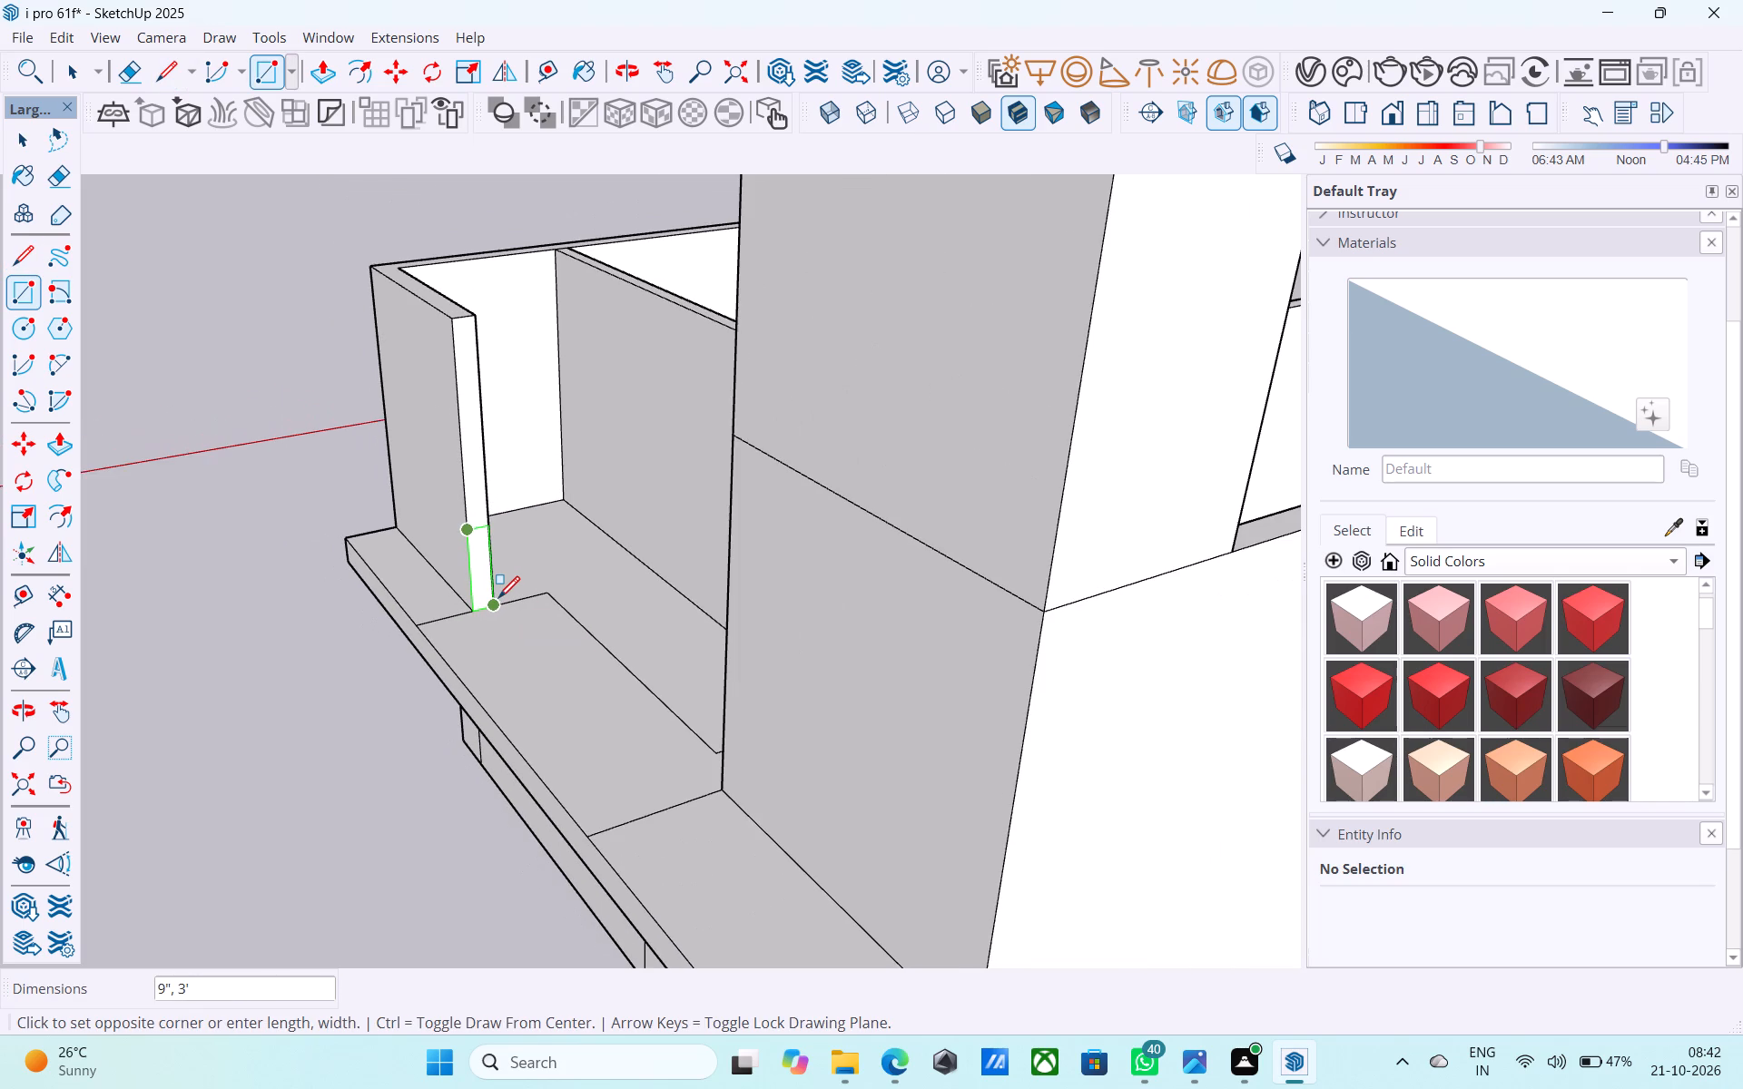
scroll(497, 600, "down", 4)
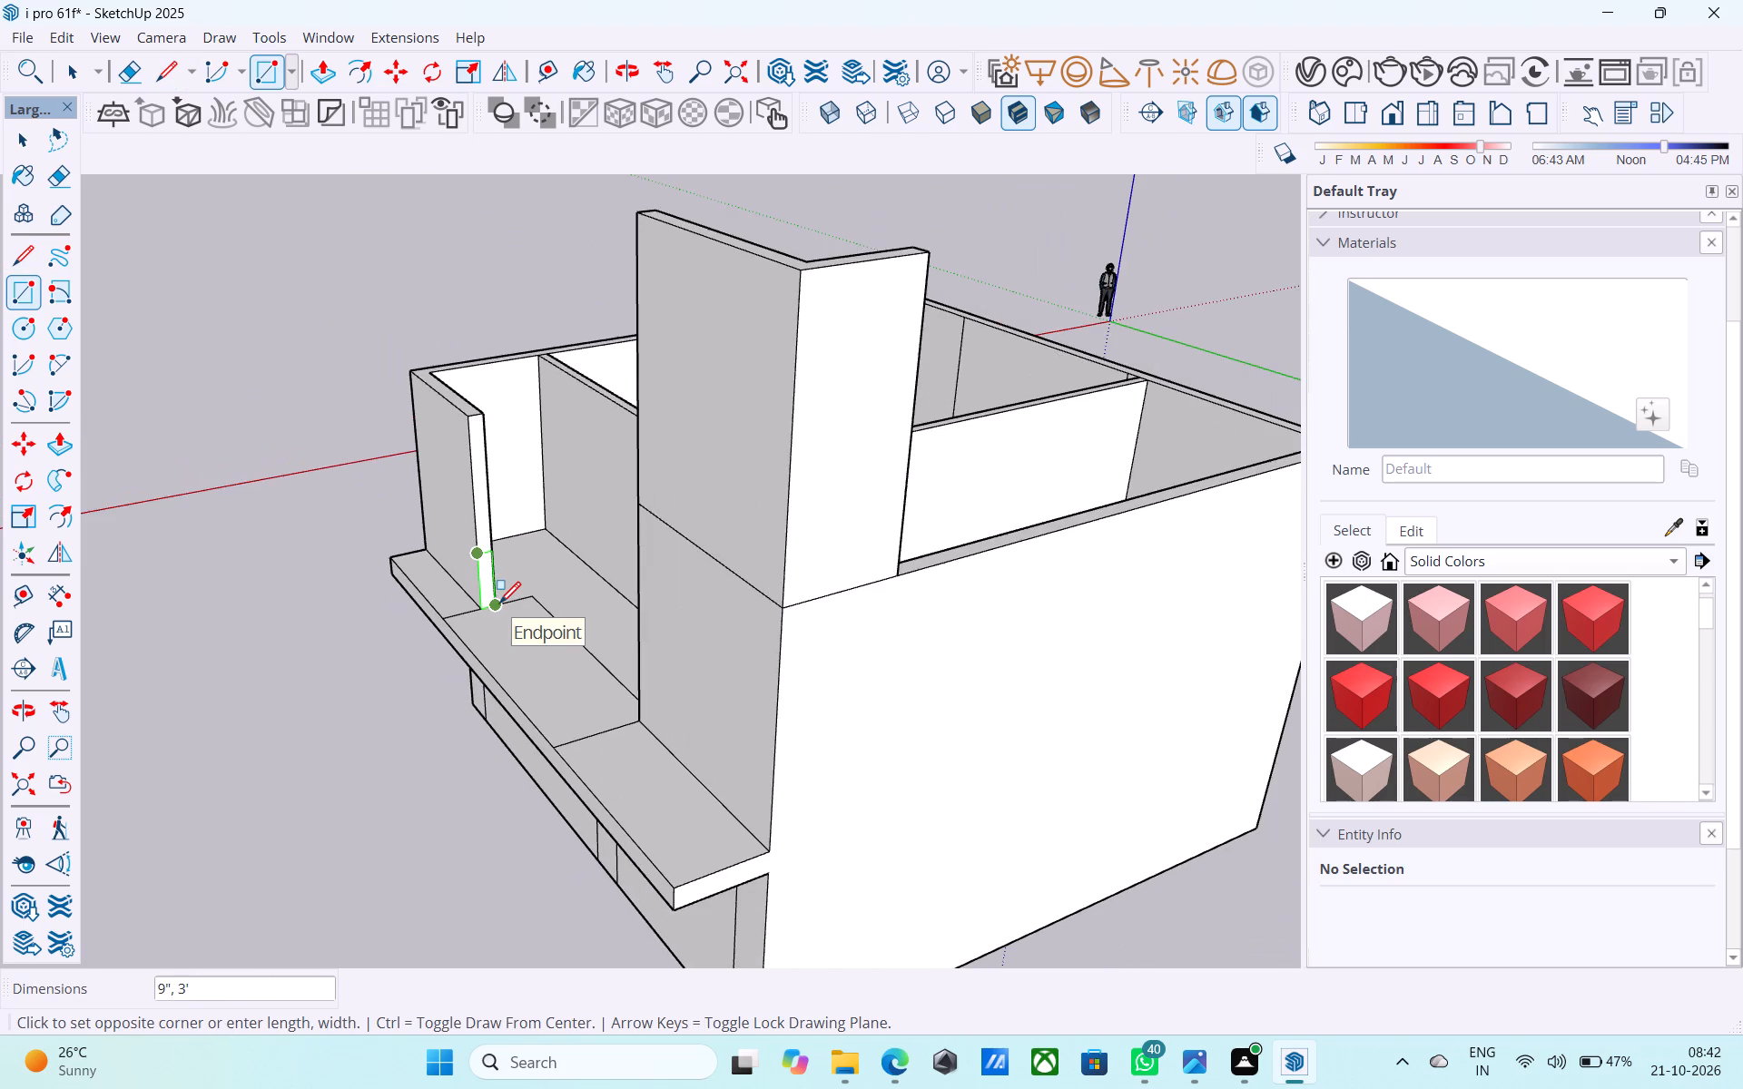
scroll(499, 605, "down", 3)
scroll(558, 682, "down", 1)
scroll(577, 704, "up", 4)
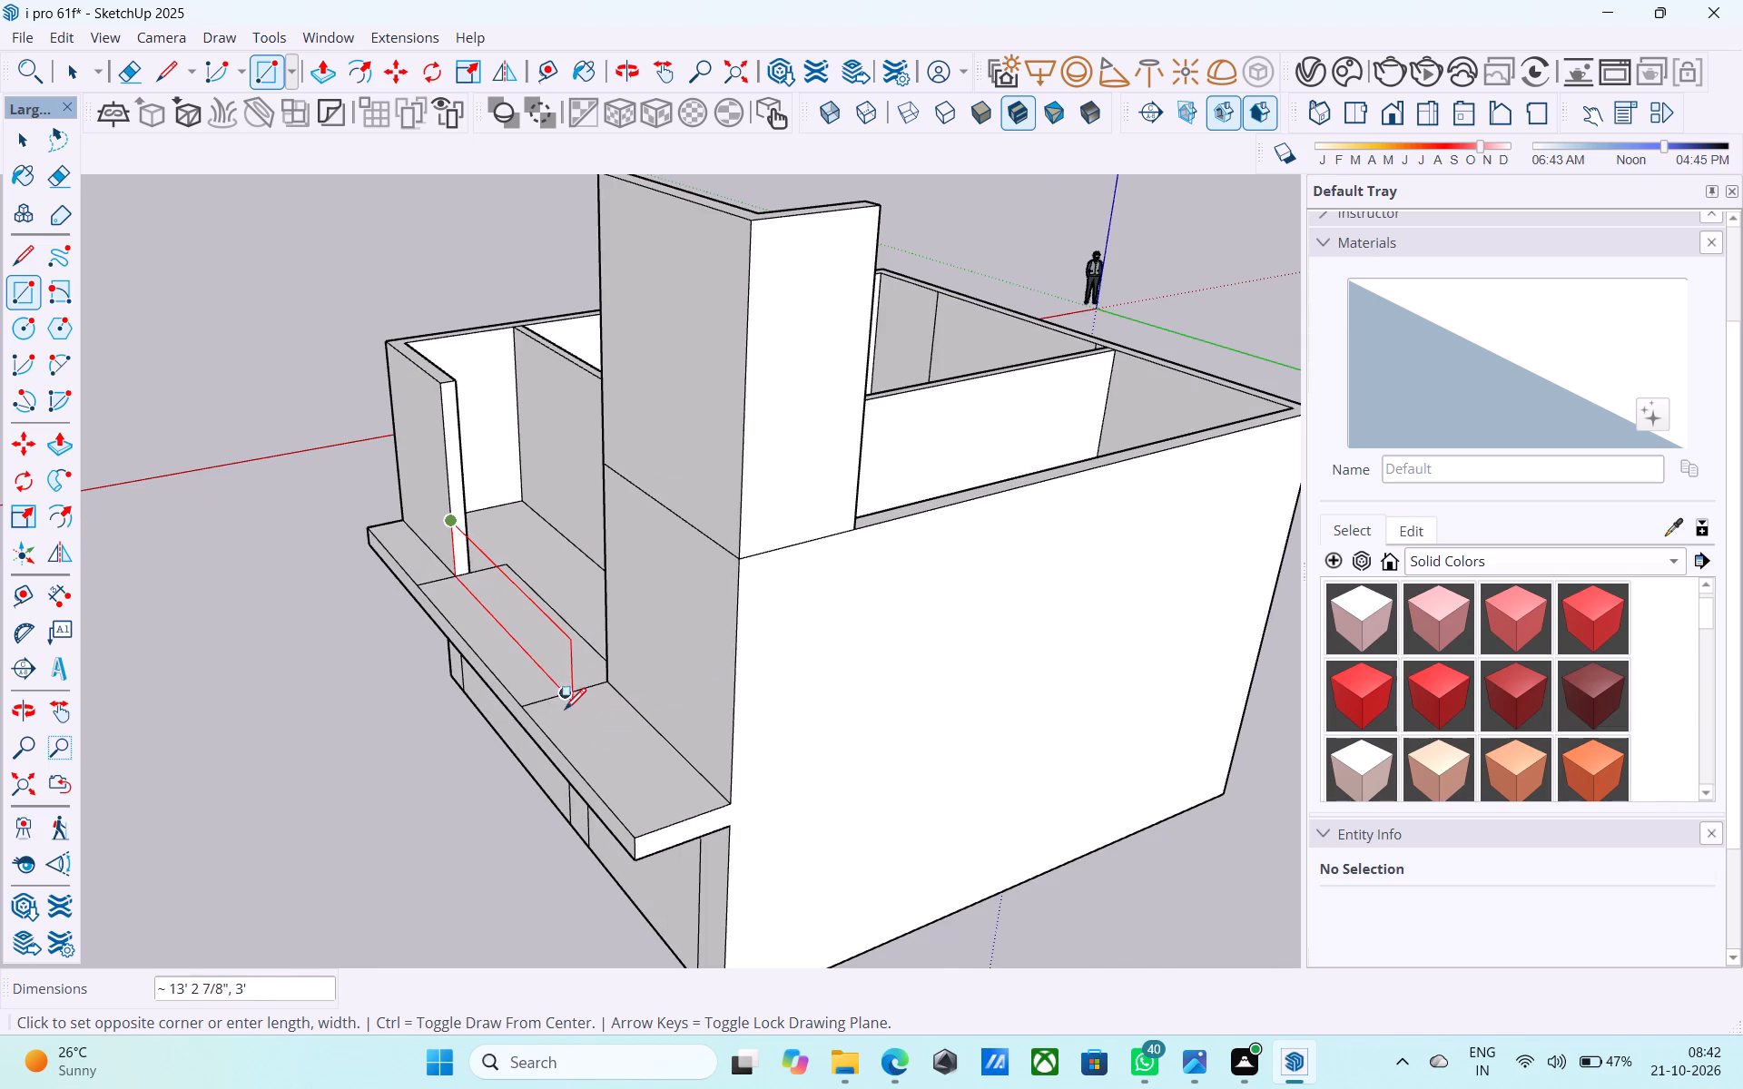
left_click(678, 825)
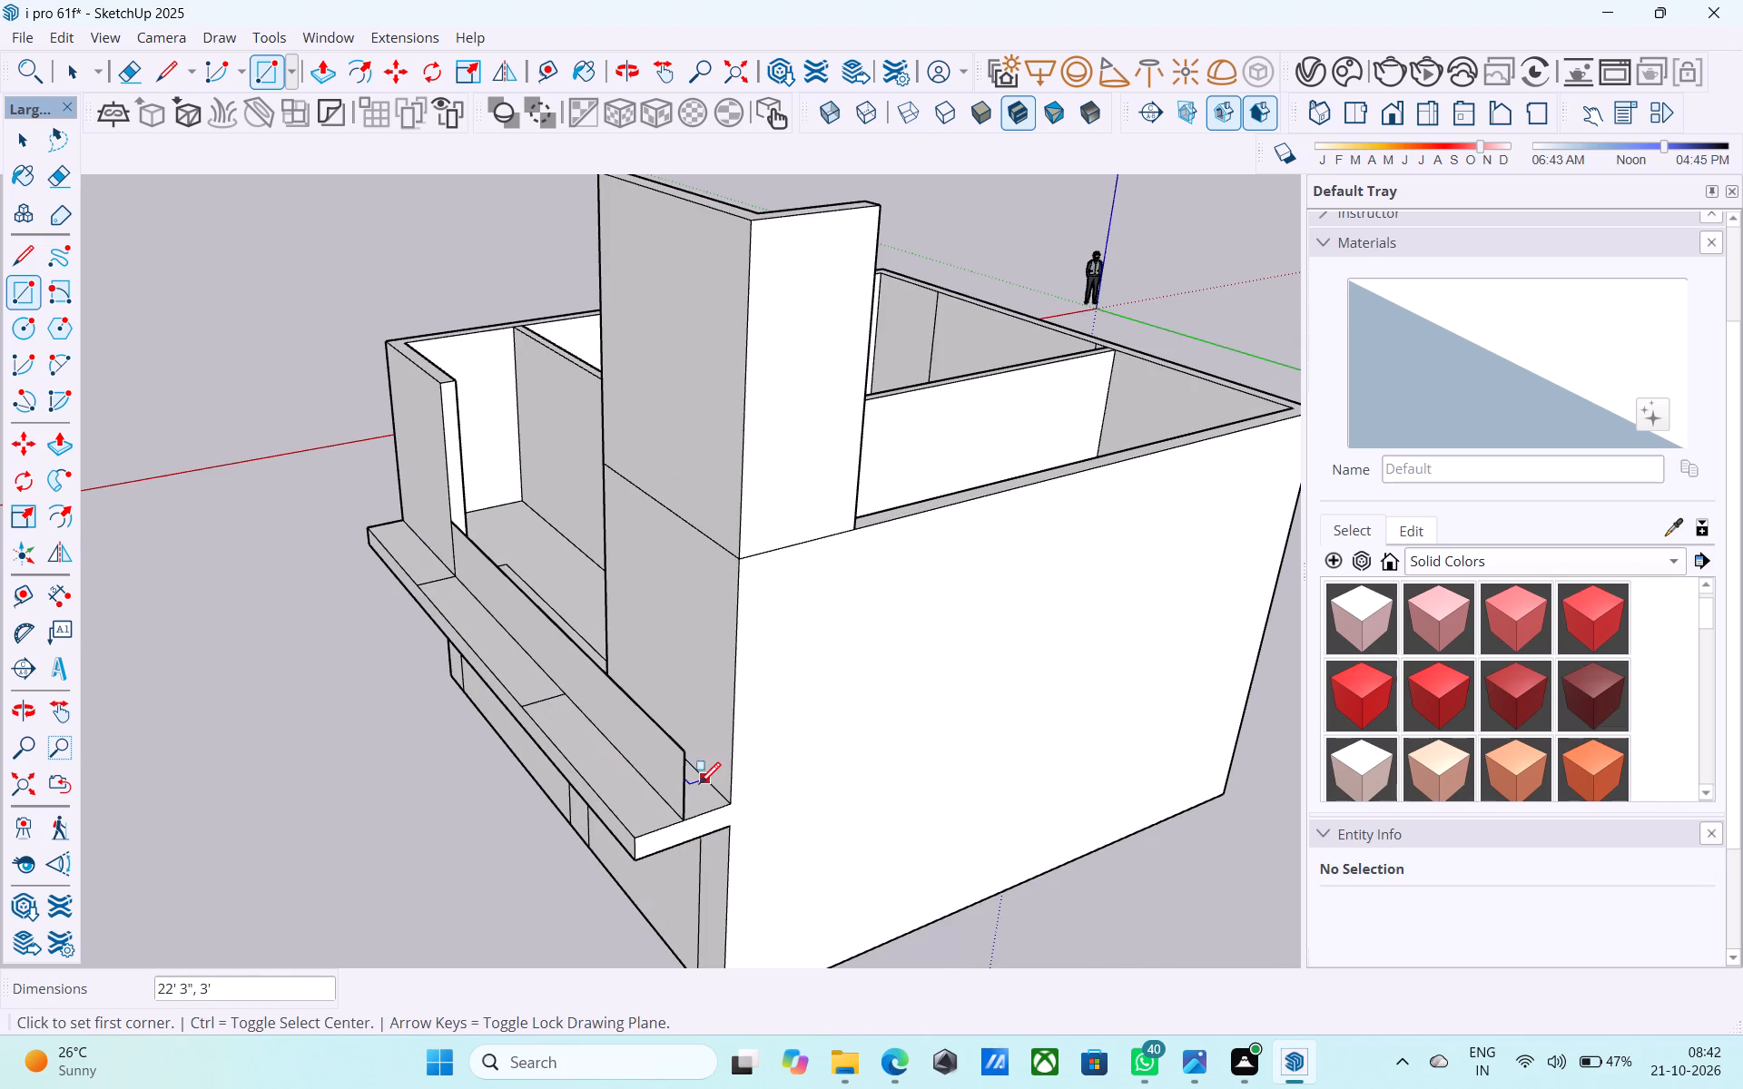
Draw a 2' by 3' upright rectangle from the balcony parapet's end corner back to the tall corner wall.
left_click(683, 755)
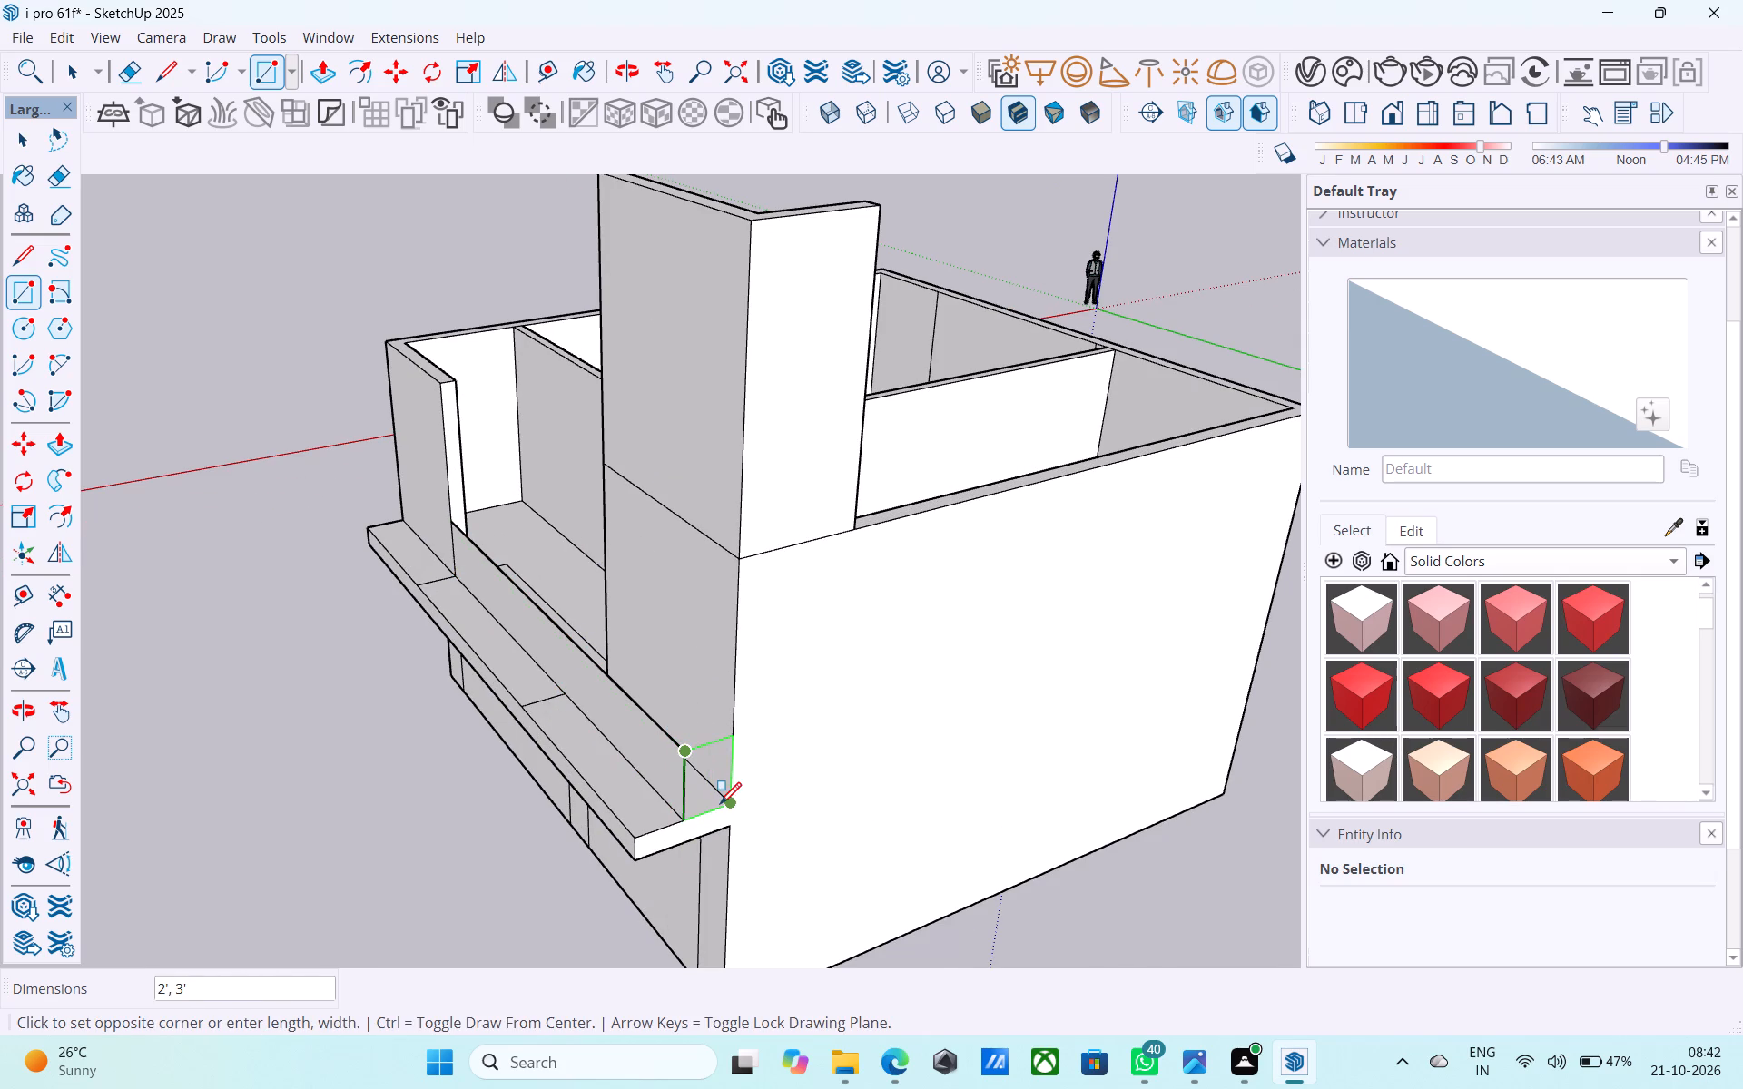
left_click(720, 806)
key("space")
Examine the building from the front, above and the side, checking the parapet, slab, short front wall and tall corner wall.
middle_click_drag(624, 762, 711, 713)
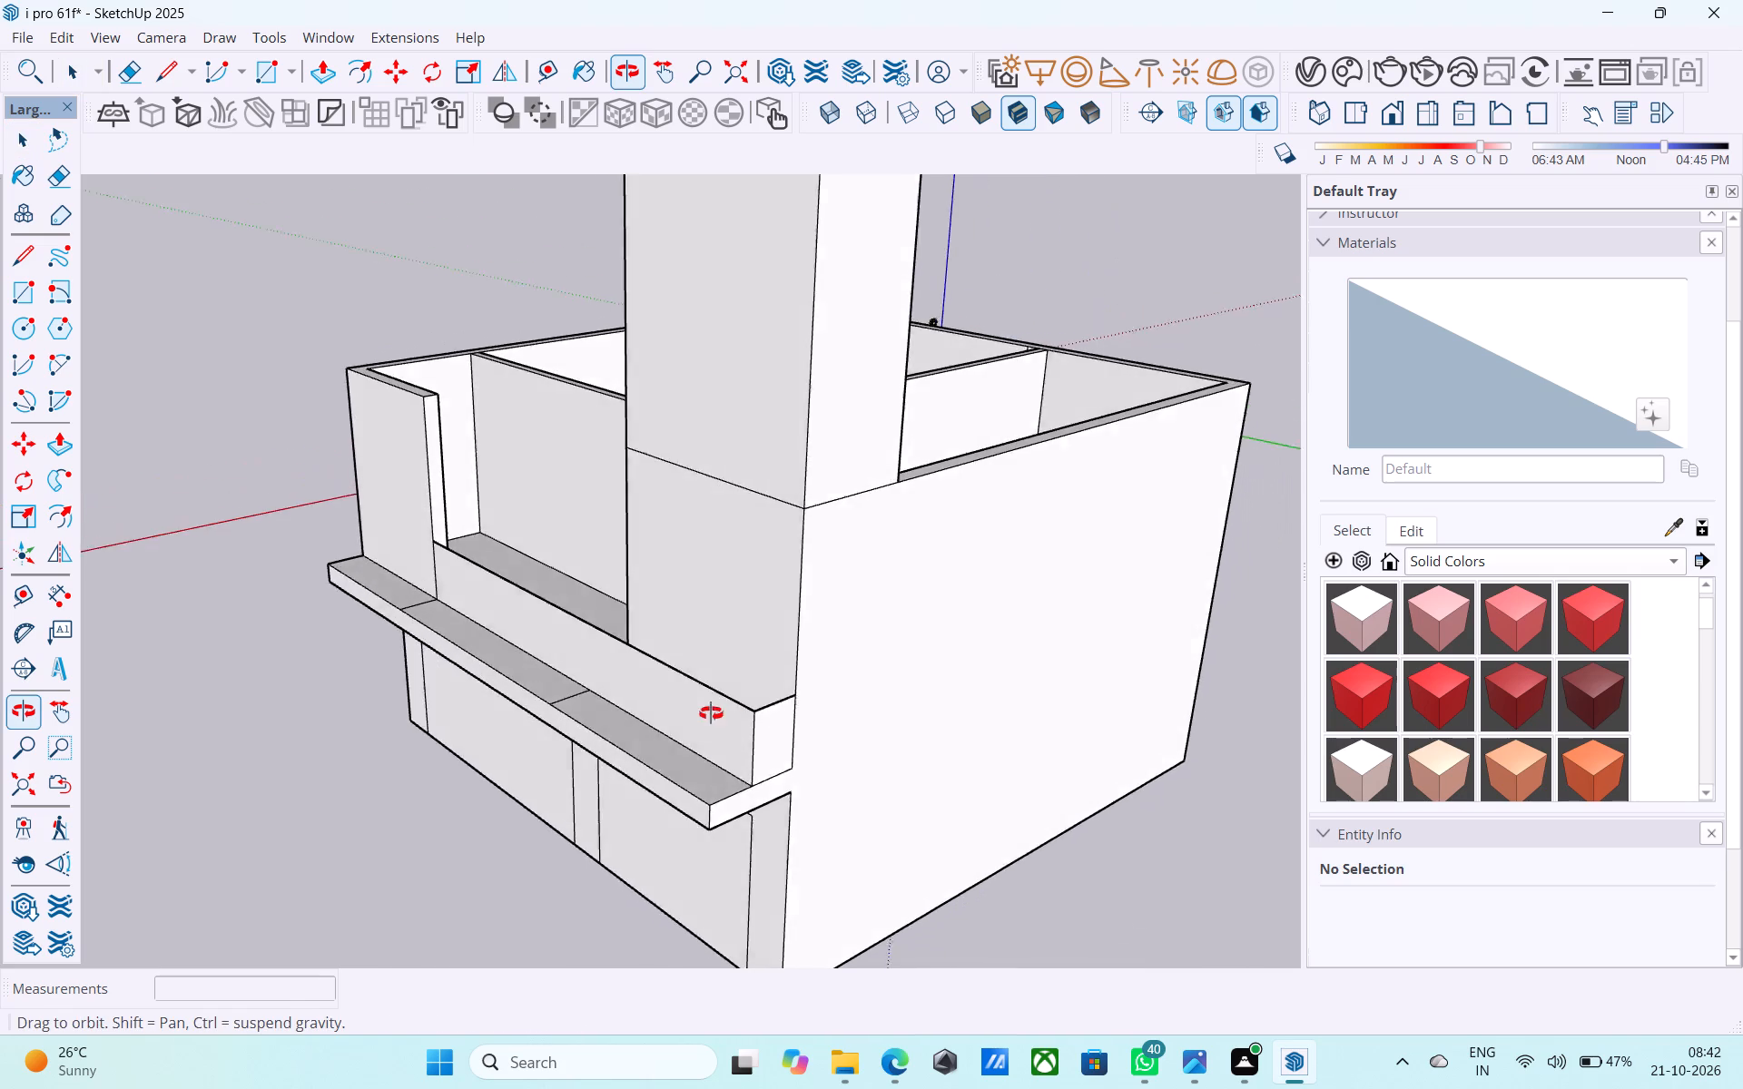
middle_click_drag(711, 713, 808, 684)
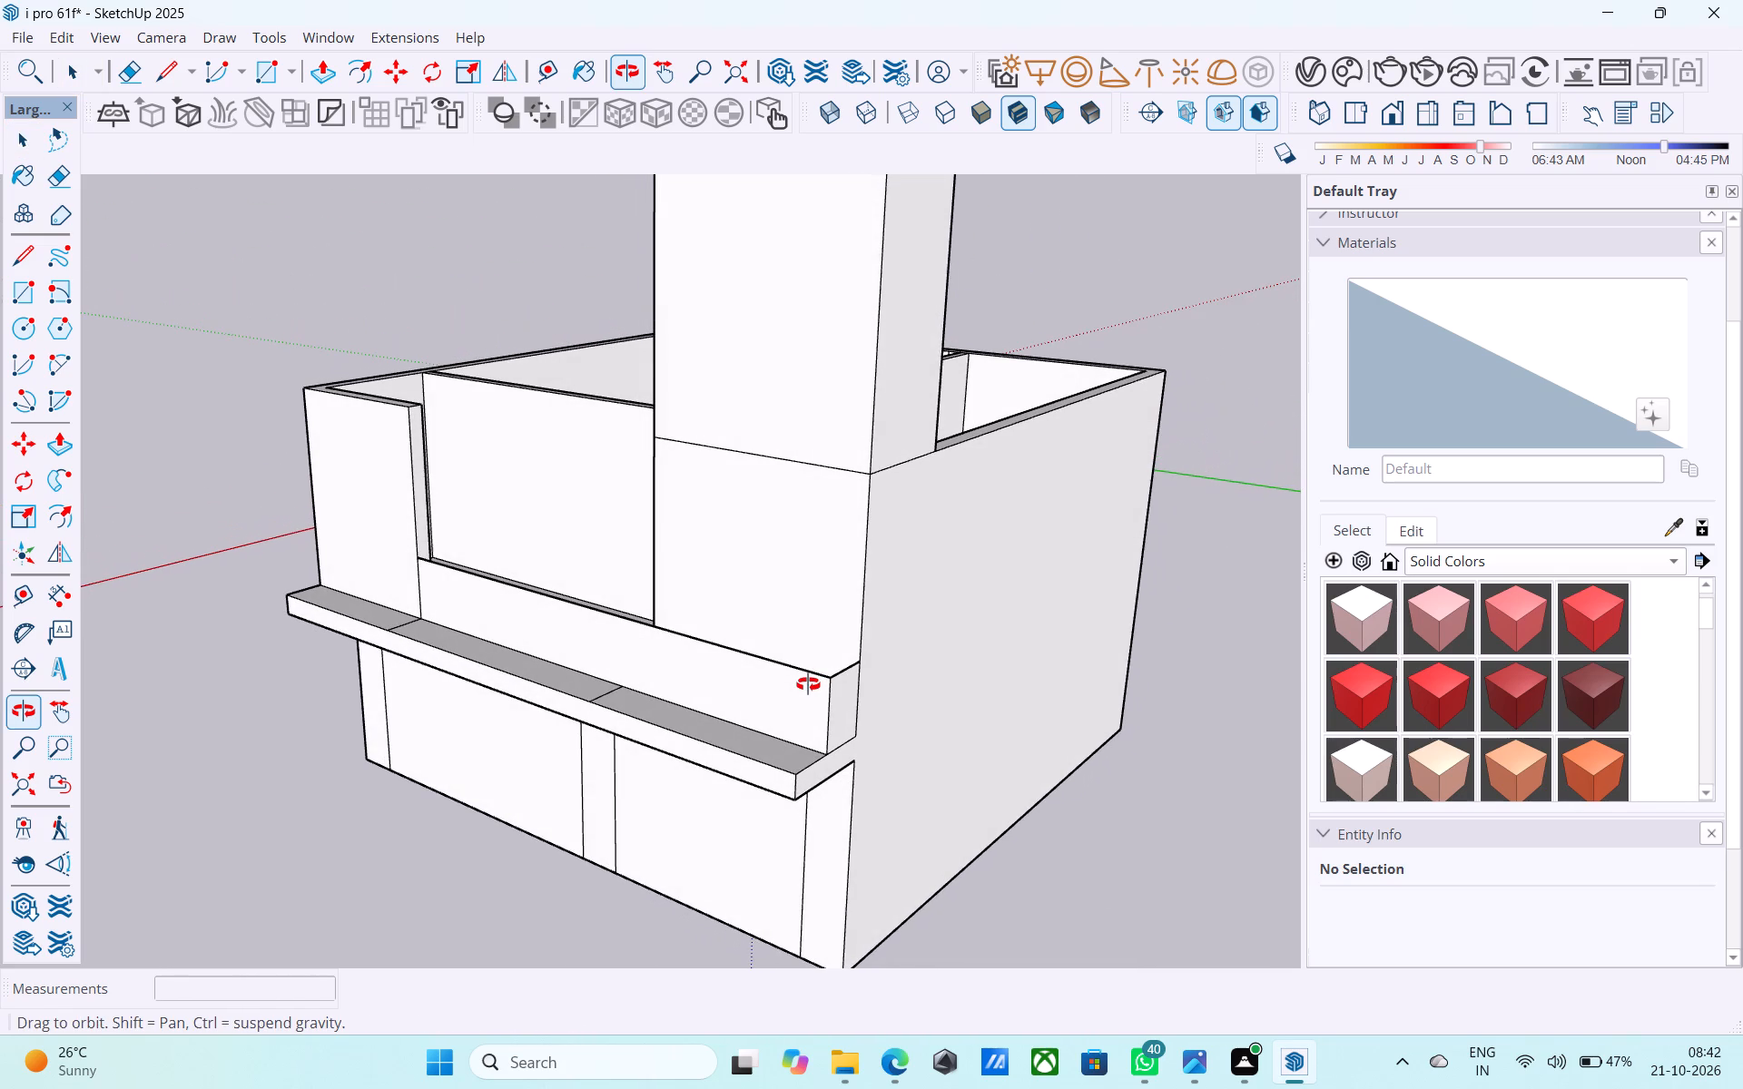
middle_click_drag(808, 684, 905, 660)
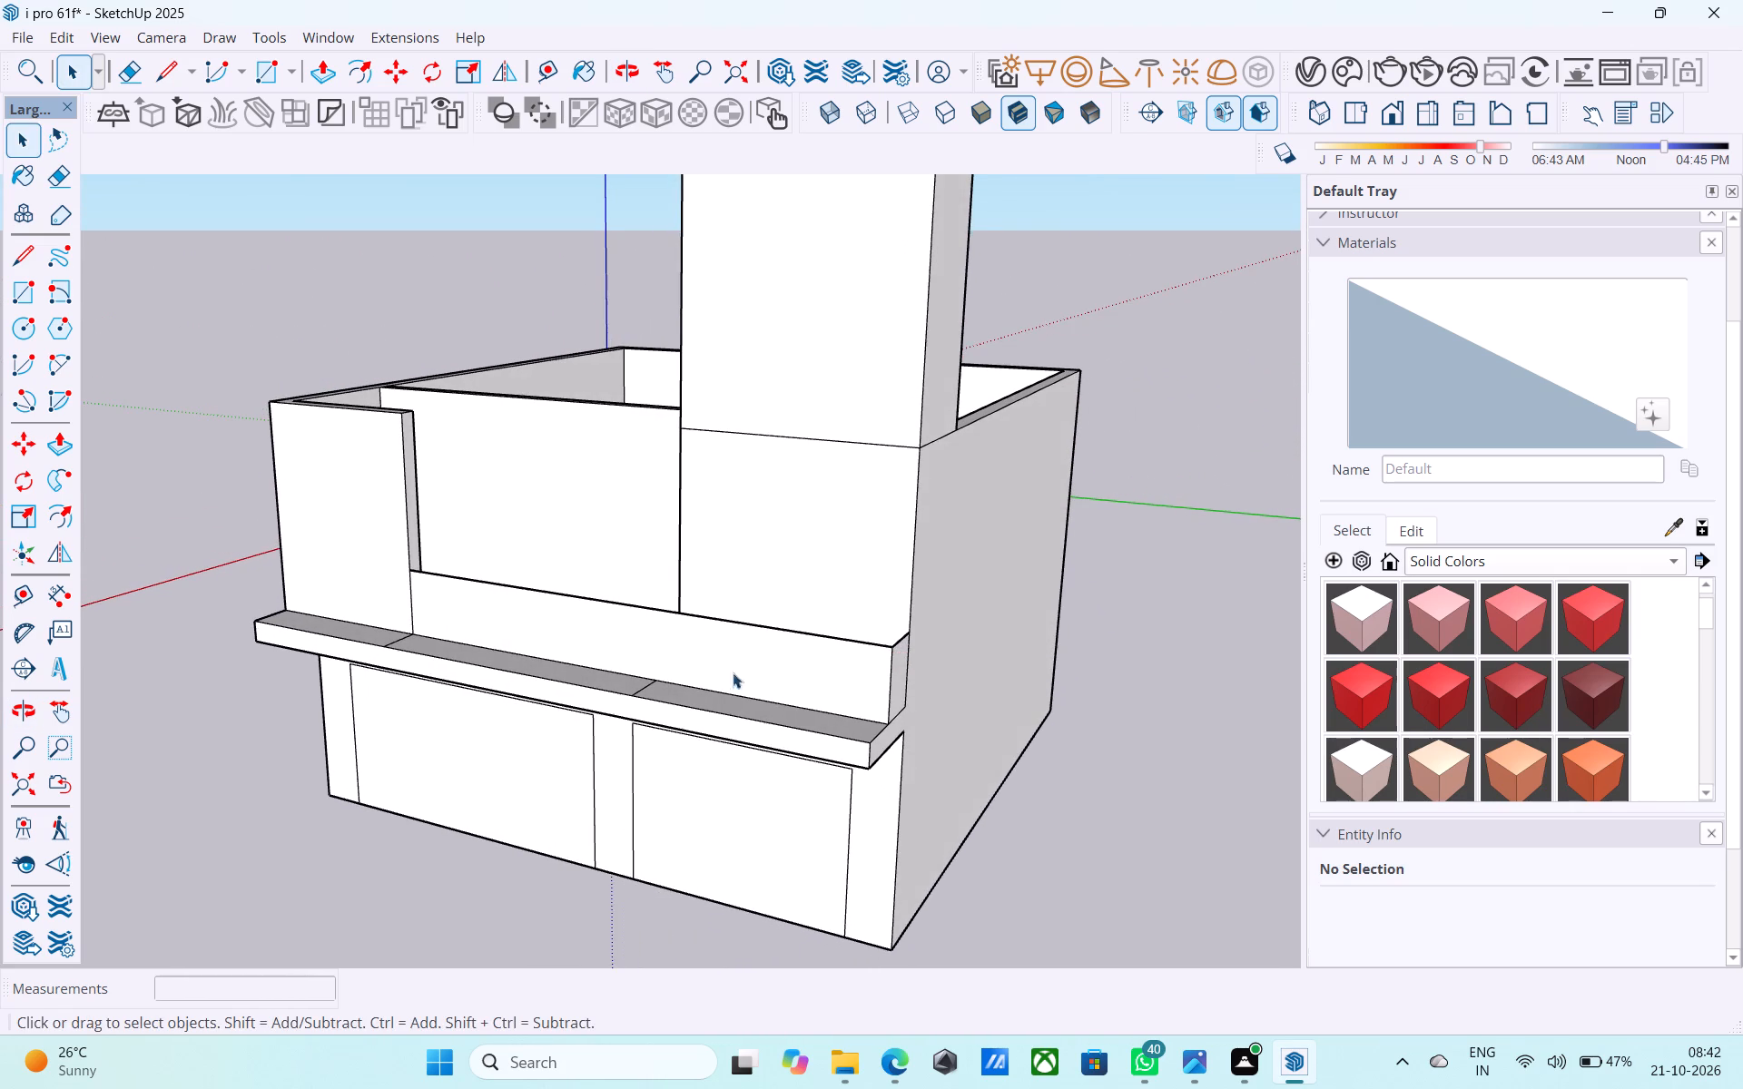
scroll(659, 689, "down", 2)
middle_click_drag(659, 689, 722, 652)
scroll(868, 612, "up", 5)
scroll(871, 612, "down", 1)
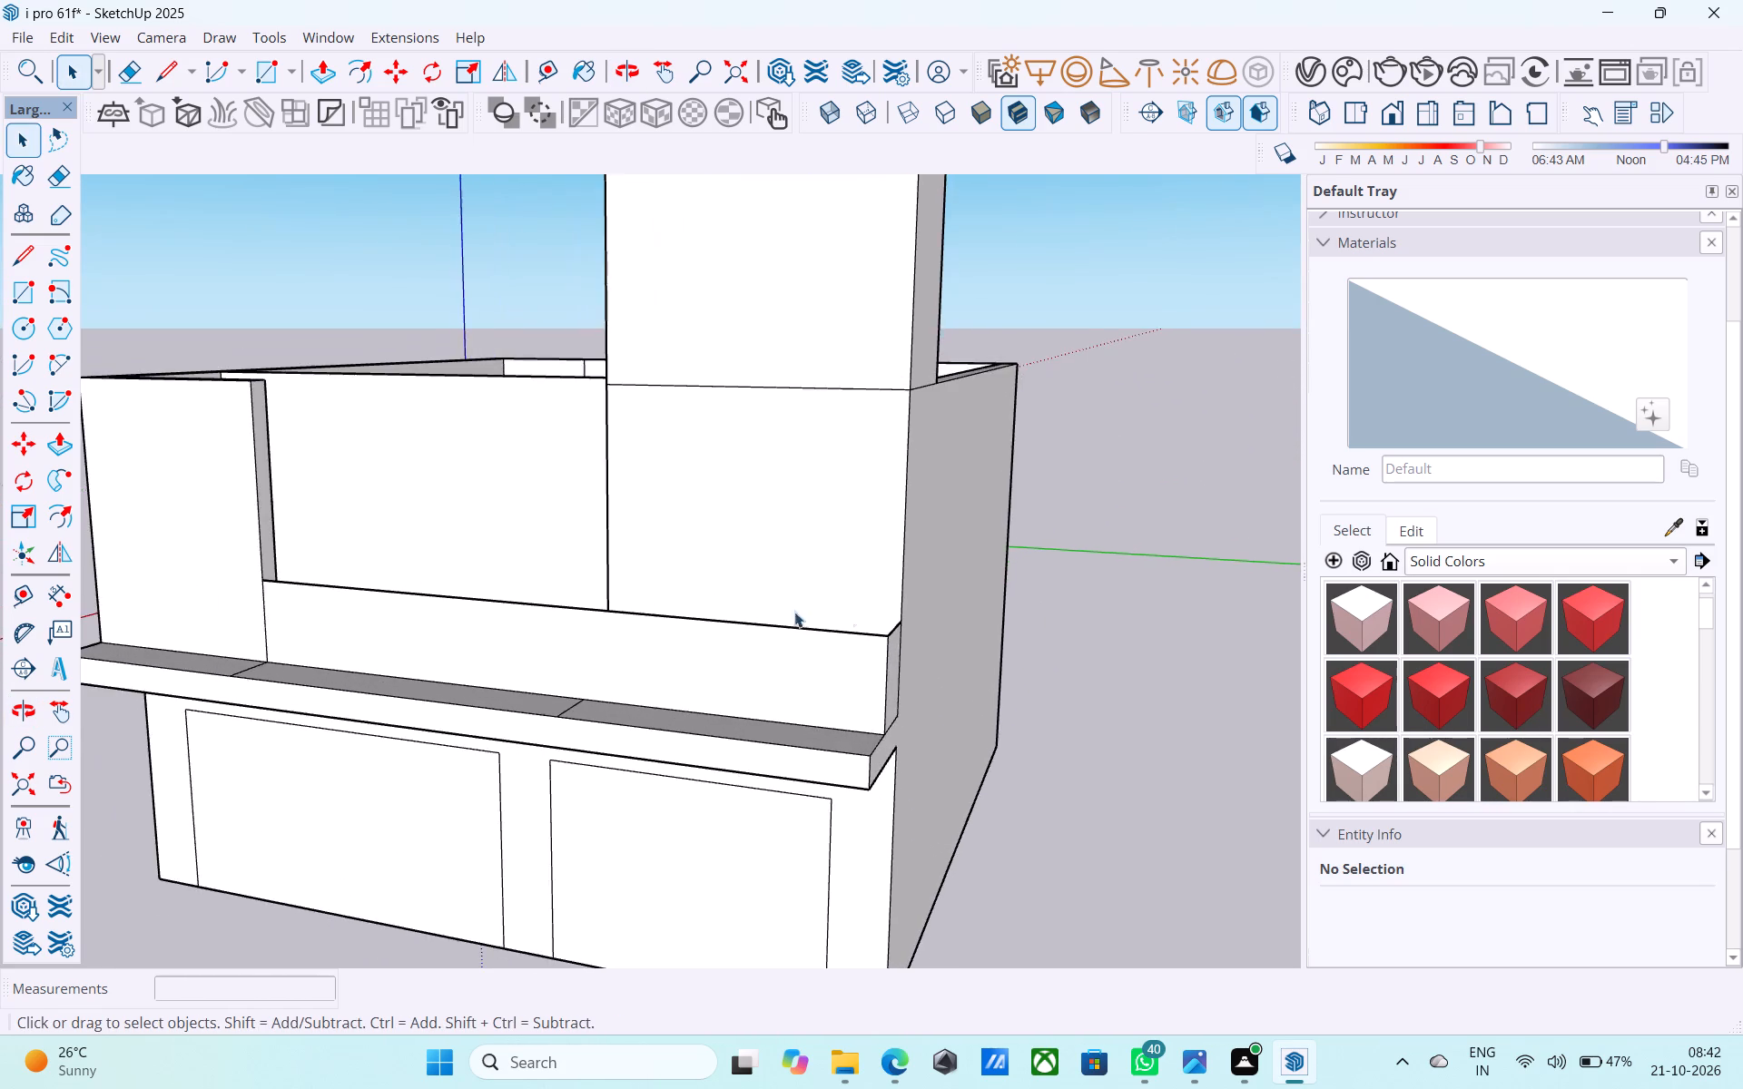
middle_click_drag(684, 608, 846, 643)
scroll(930, 600, "up", 1)
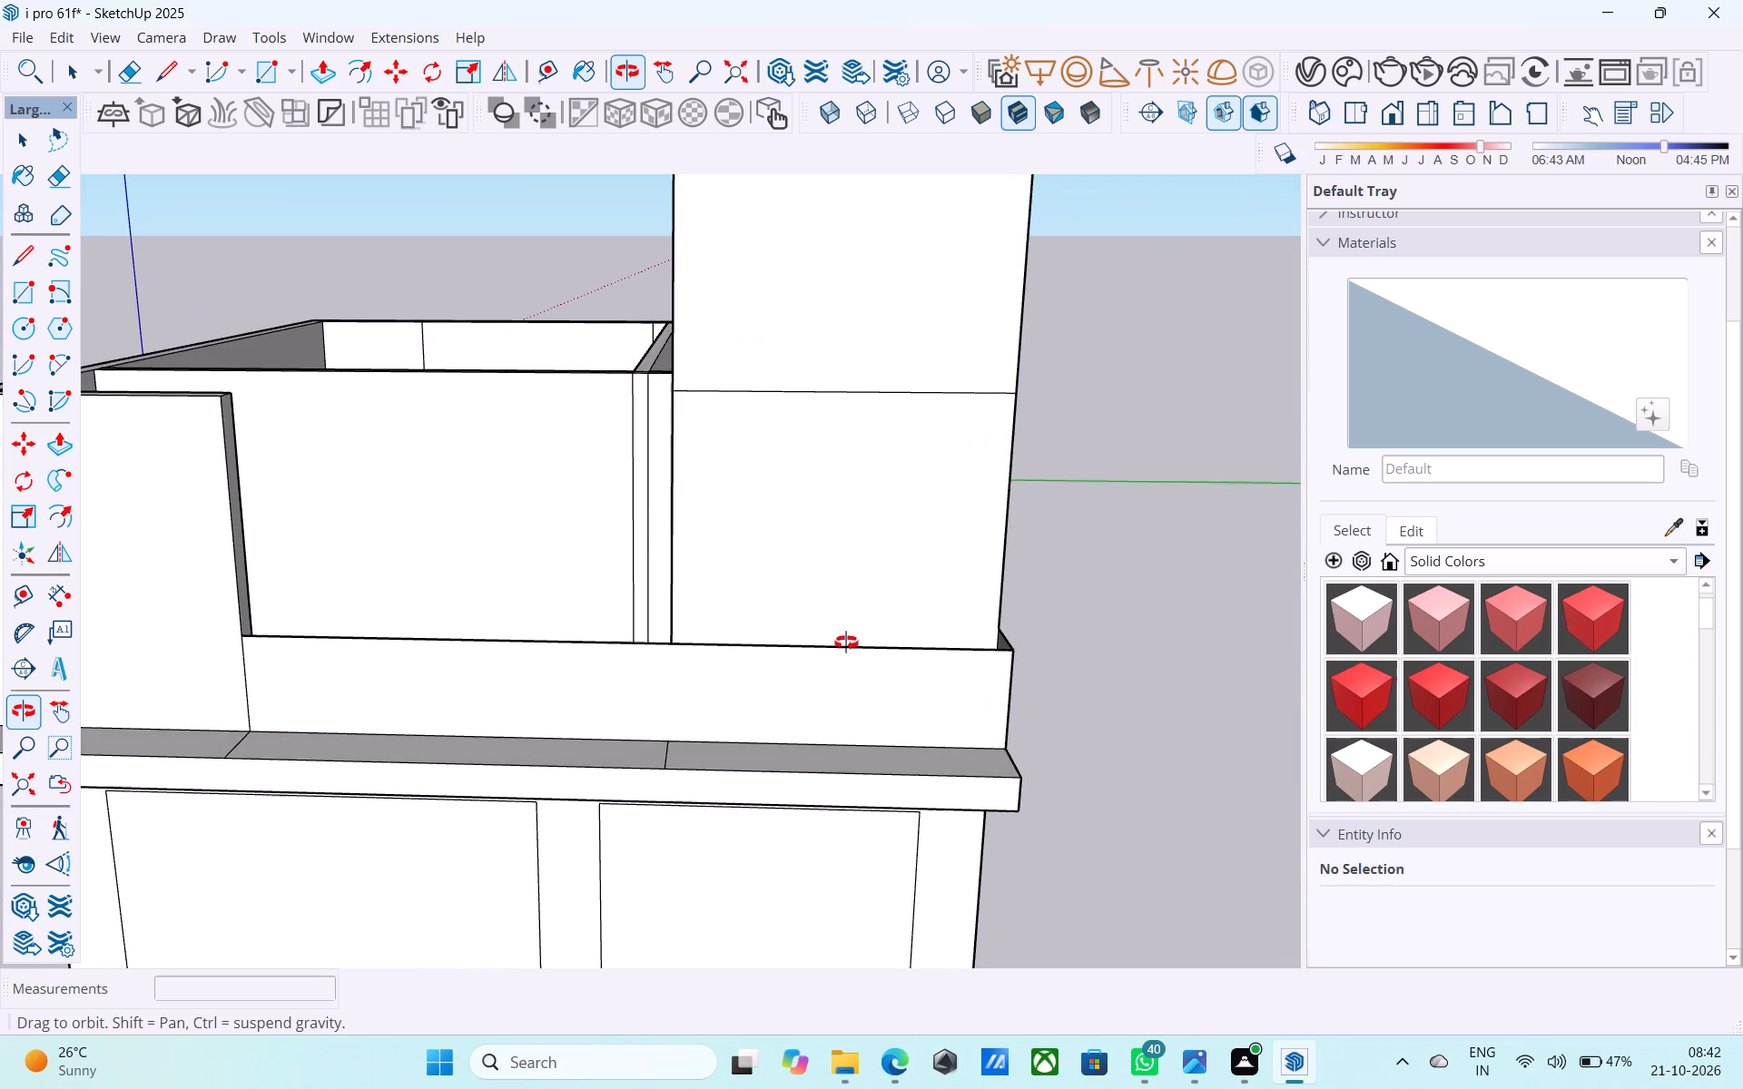
middle_click_drag(846, 643, 870, 515)
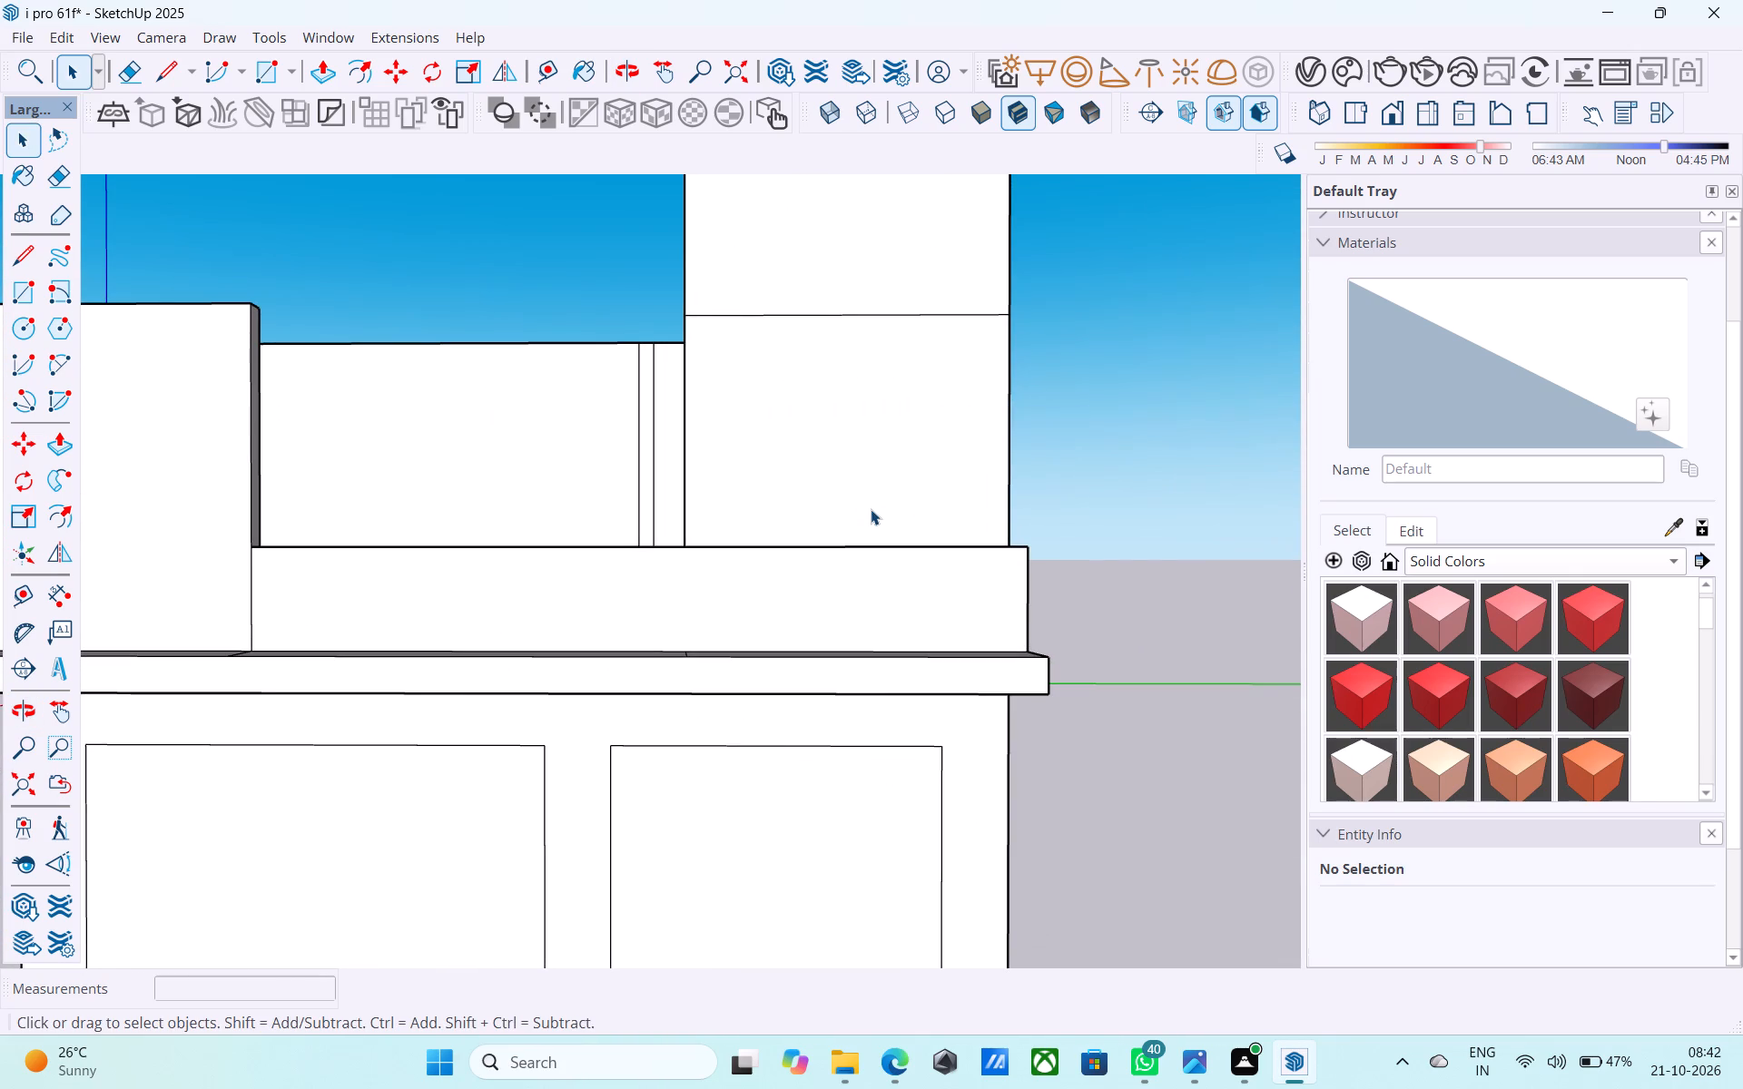
scroll(871, 509, "up", 2)
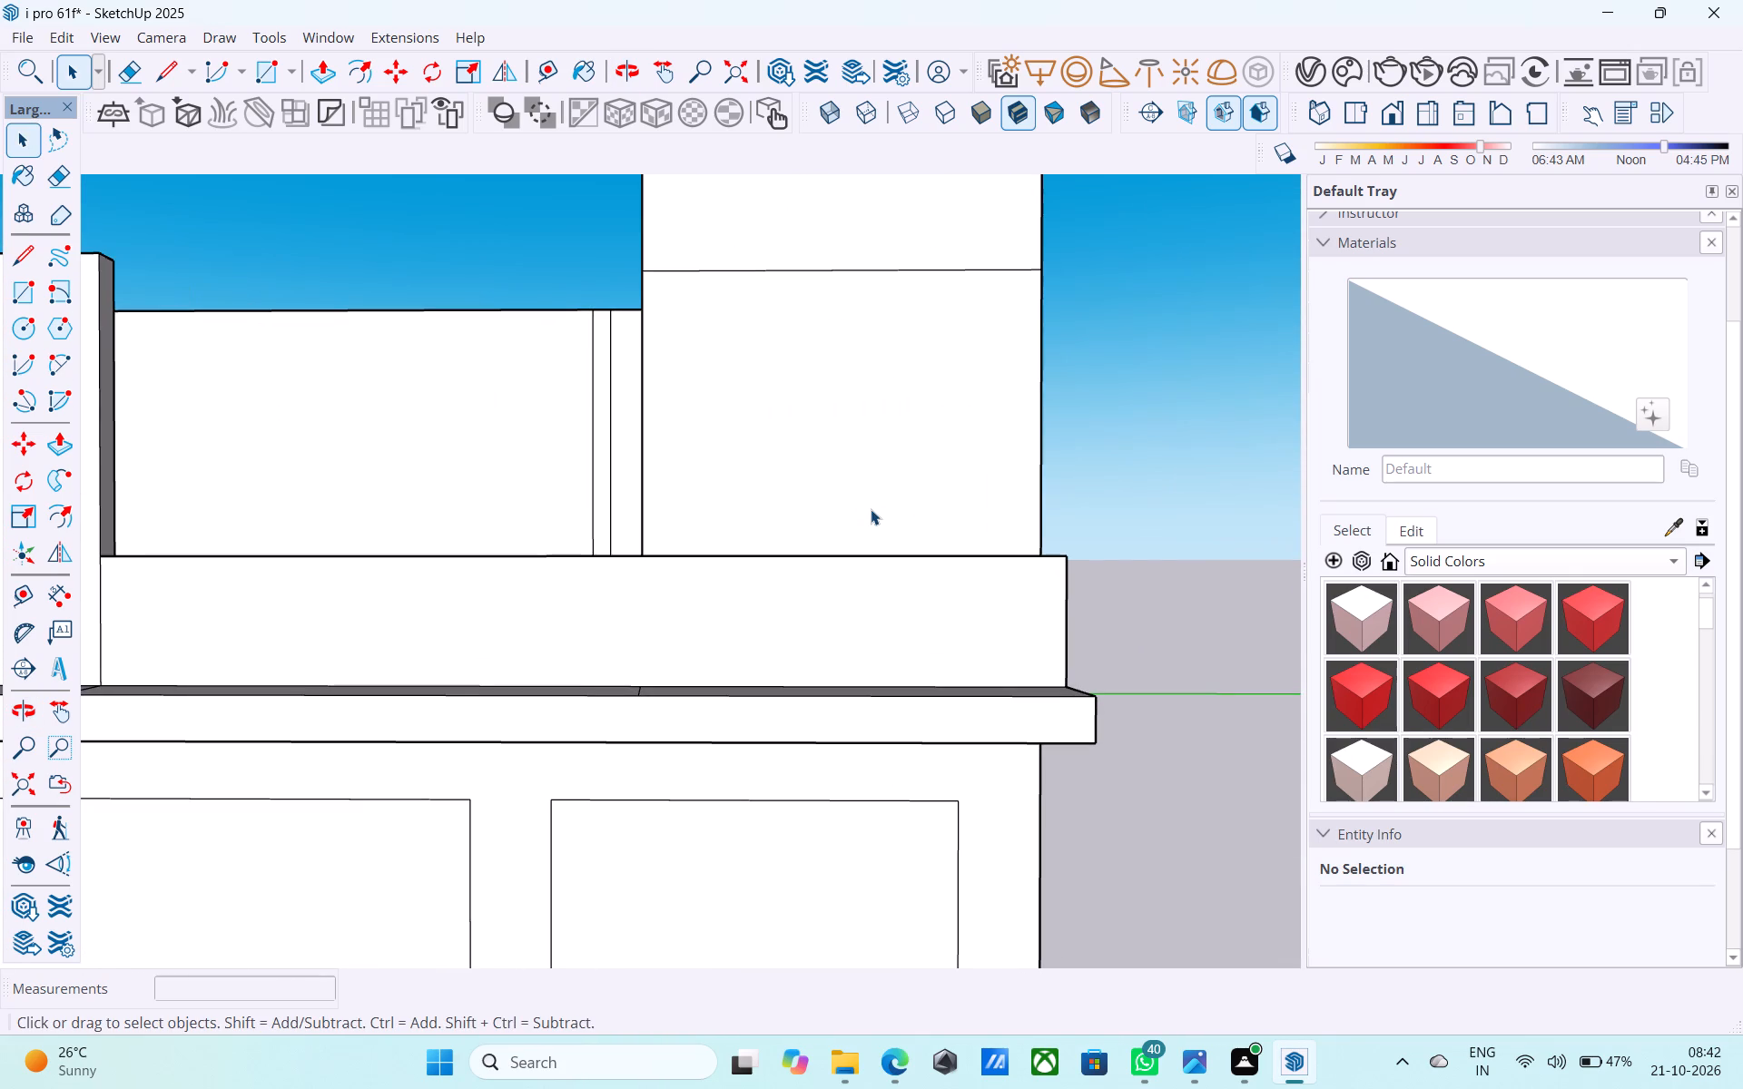
scroll(871, 509, "down", 3)
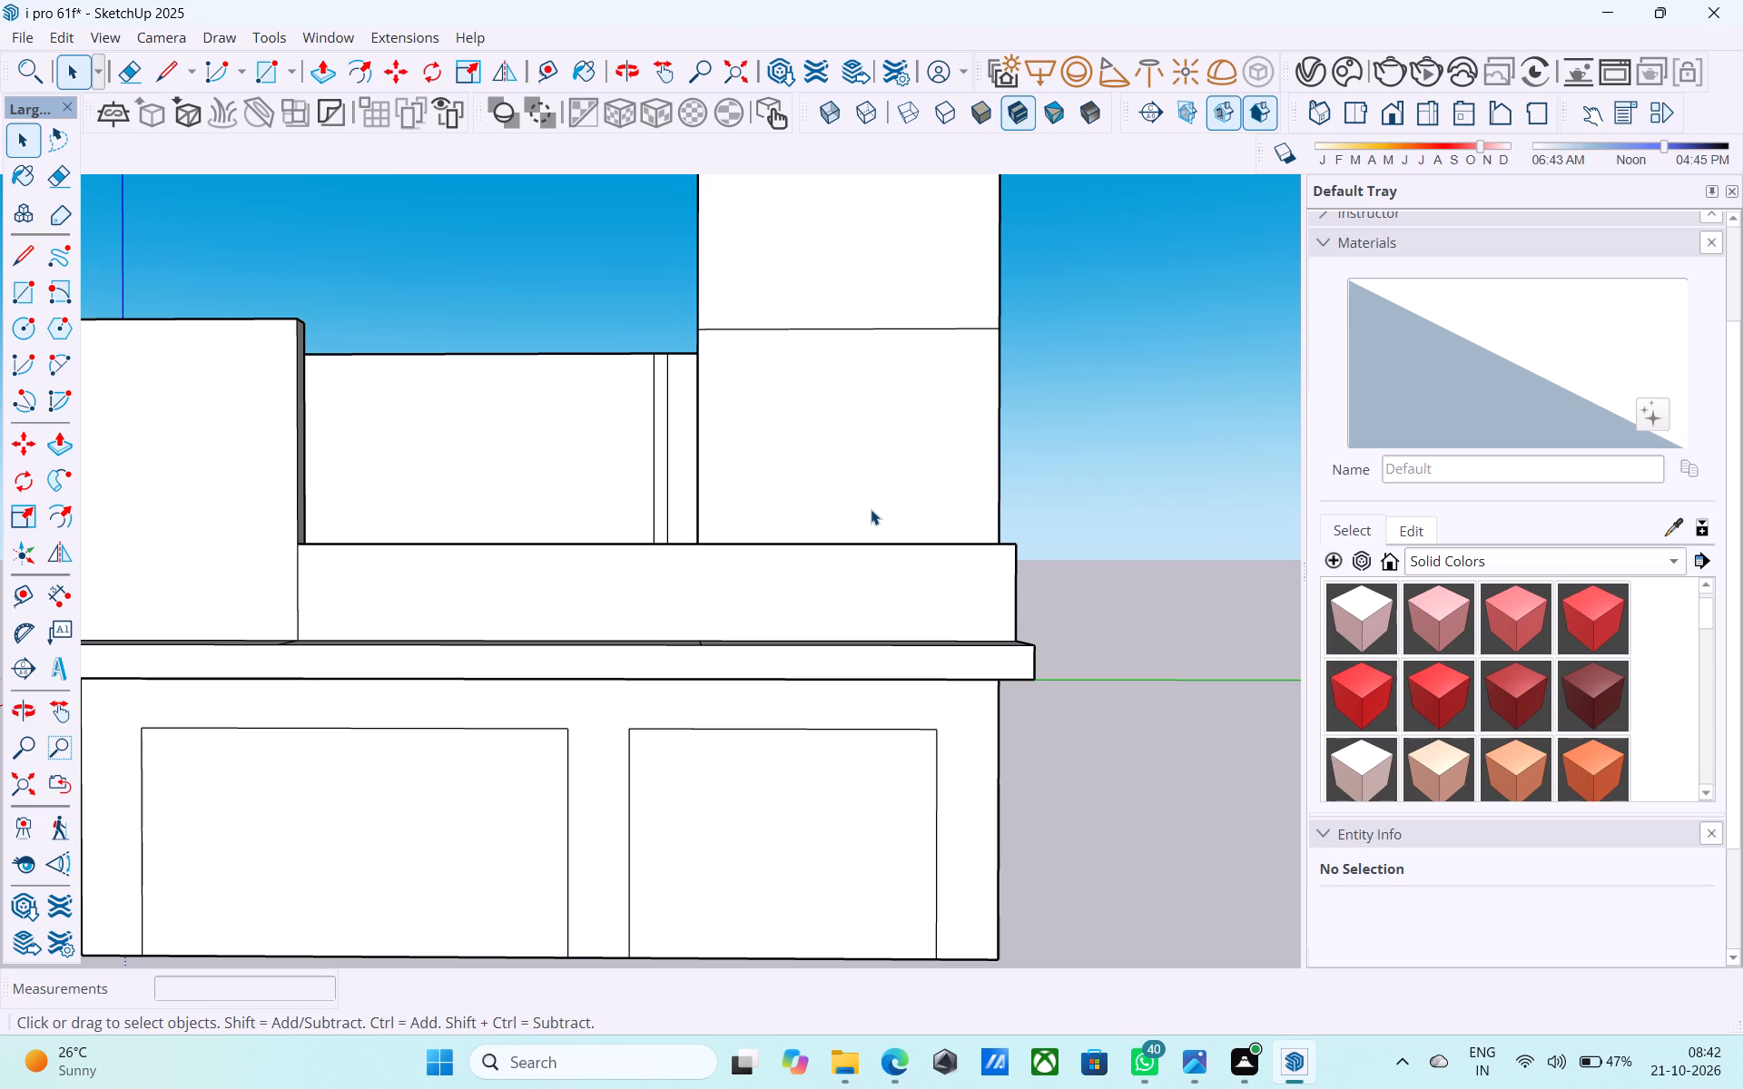
scroll(871, 509, "down", 2)
scroll(782, 678, "down", 2)
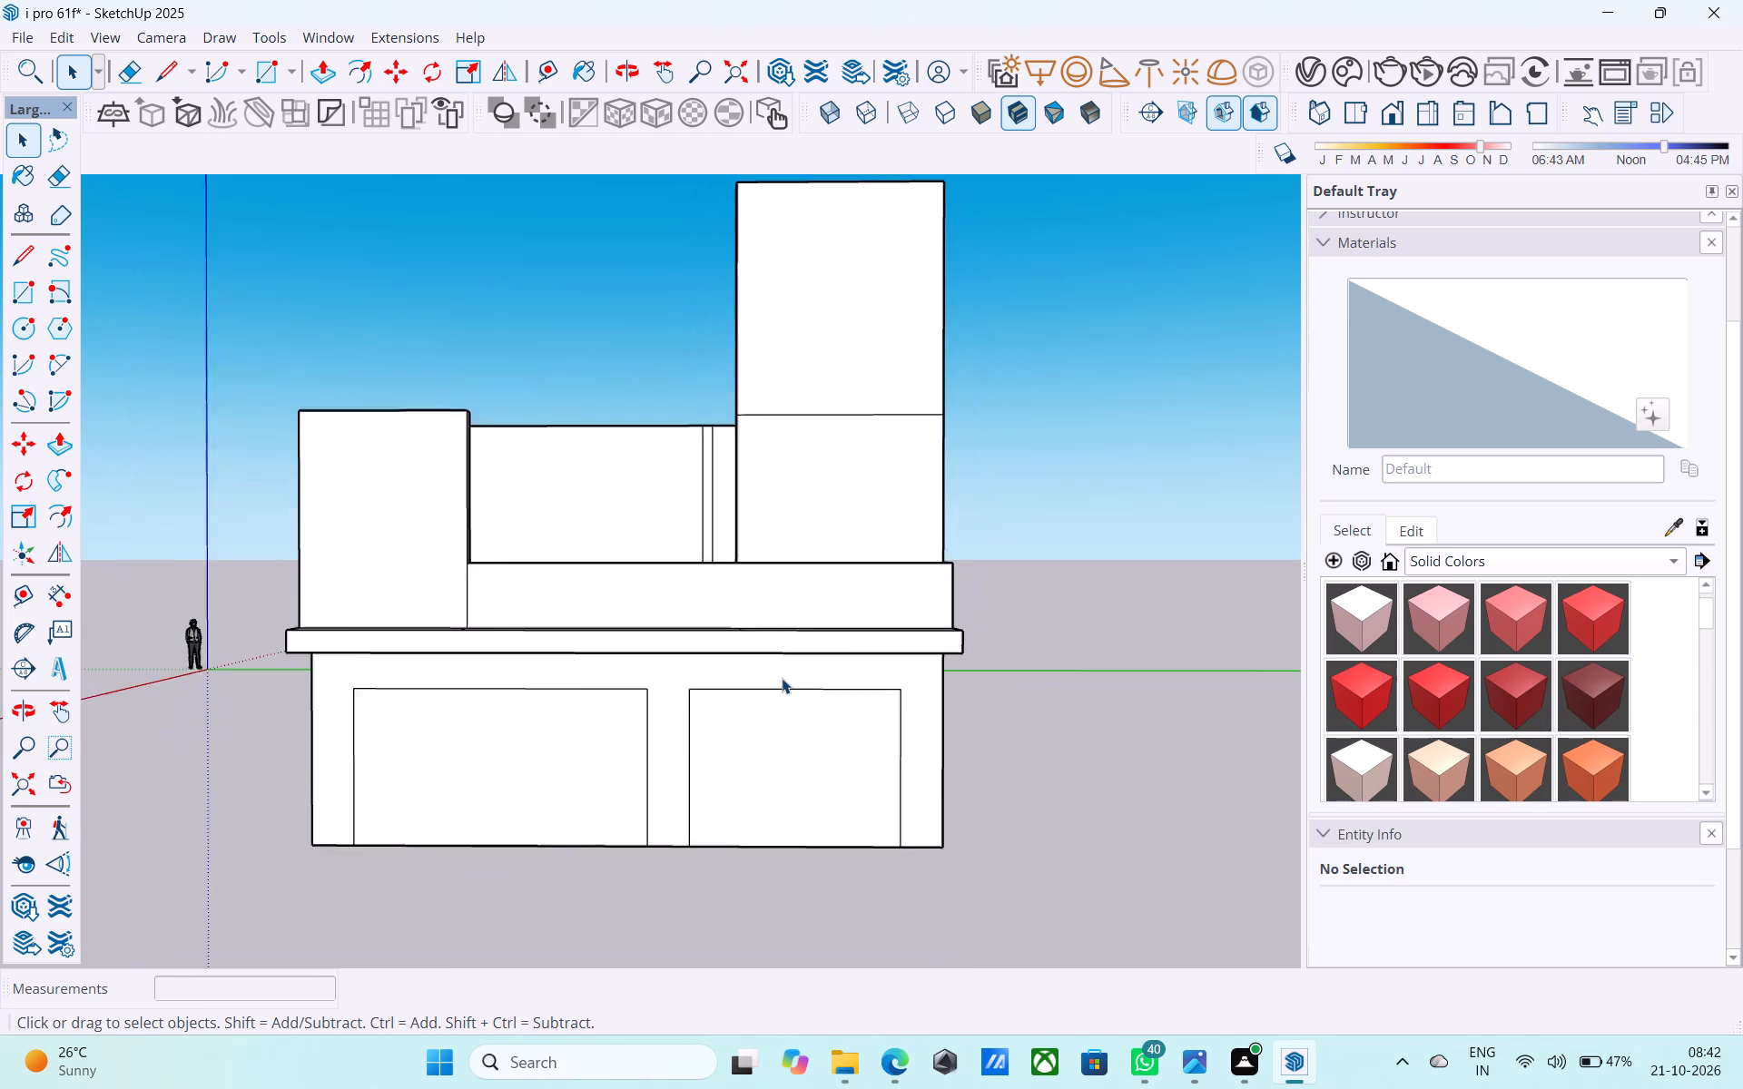
scroll(782, 678, "down", 4)
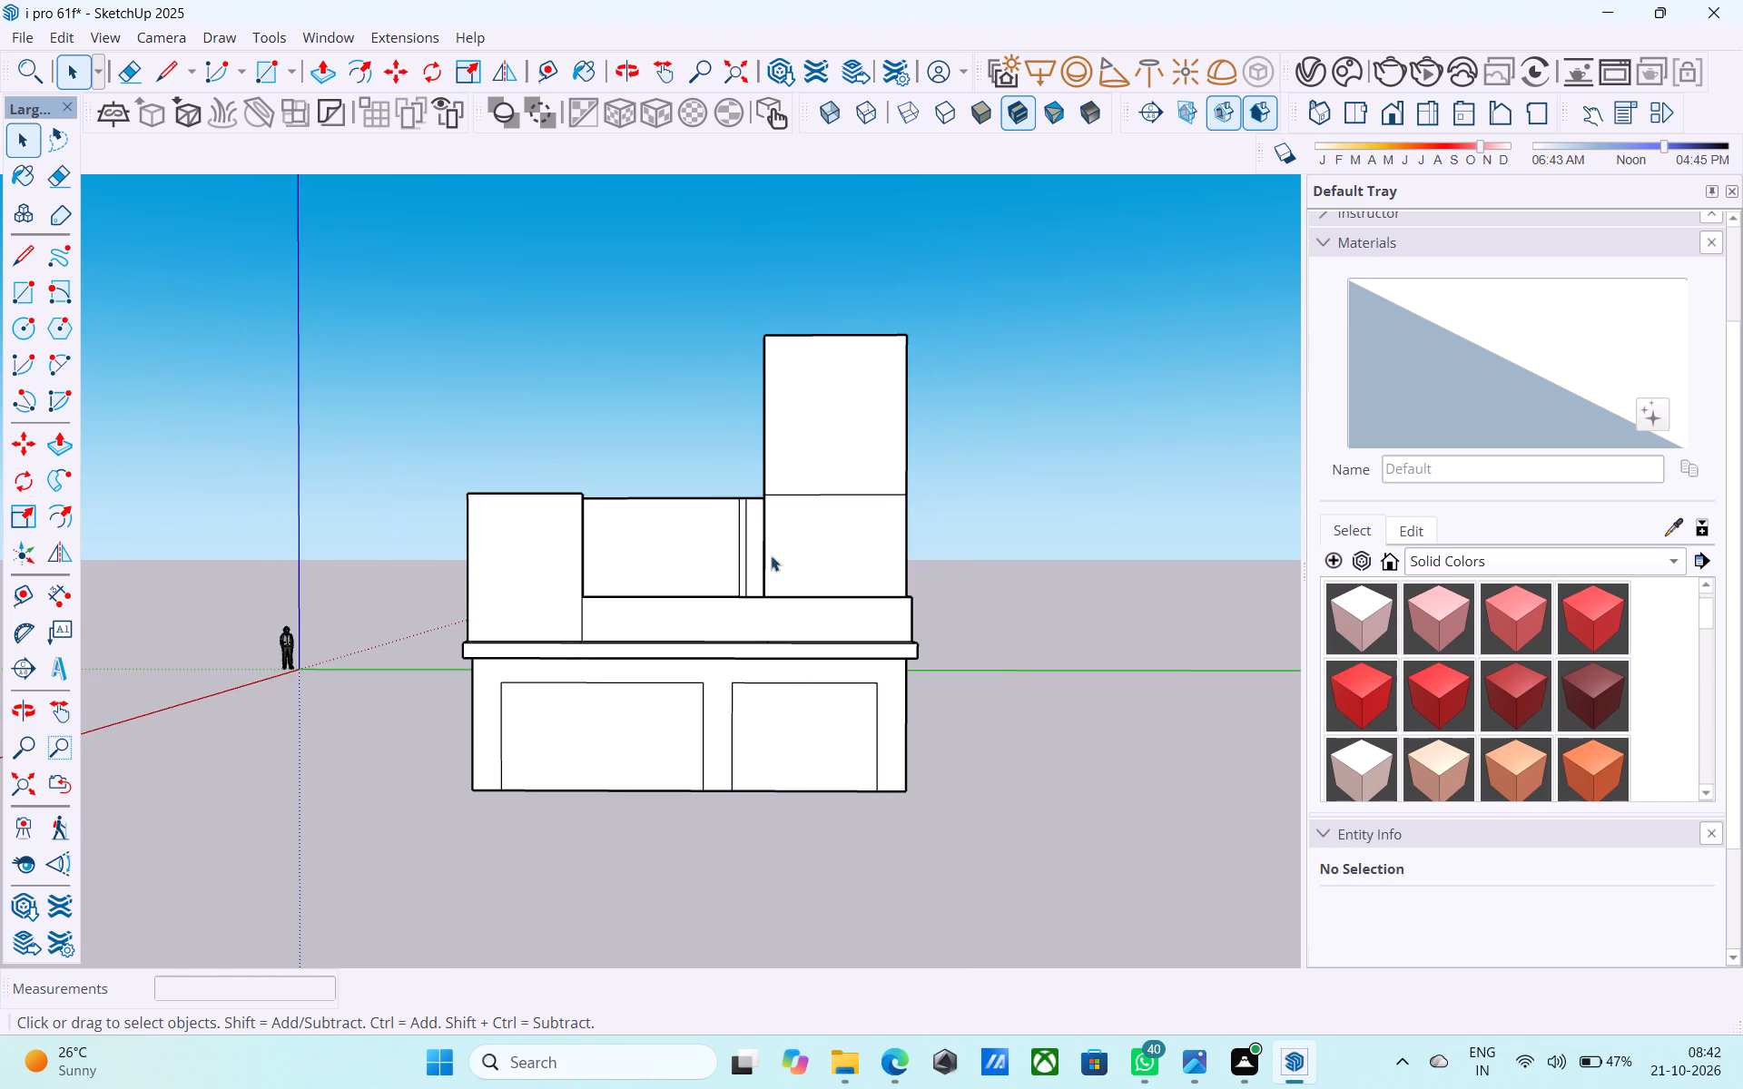
scroll(649, 359, "up", 4)
middle_click_drag(657, 366, 683, 543)
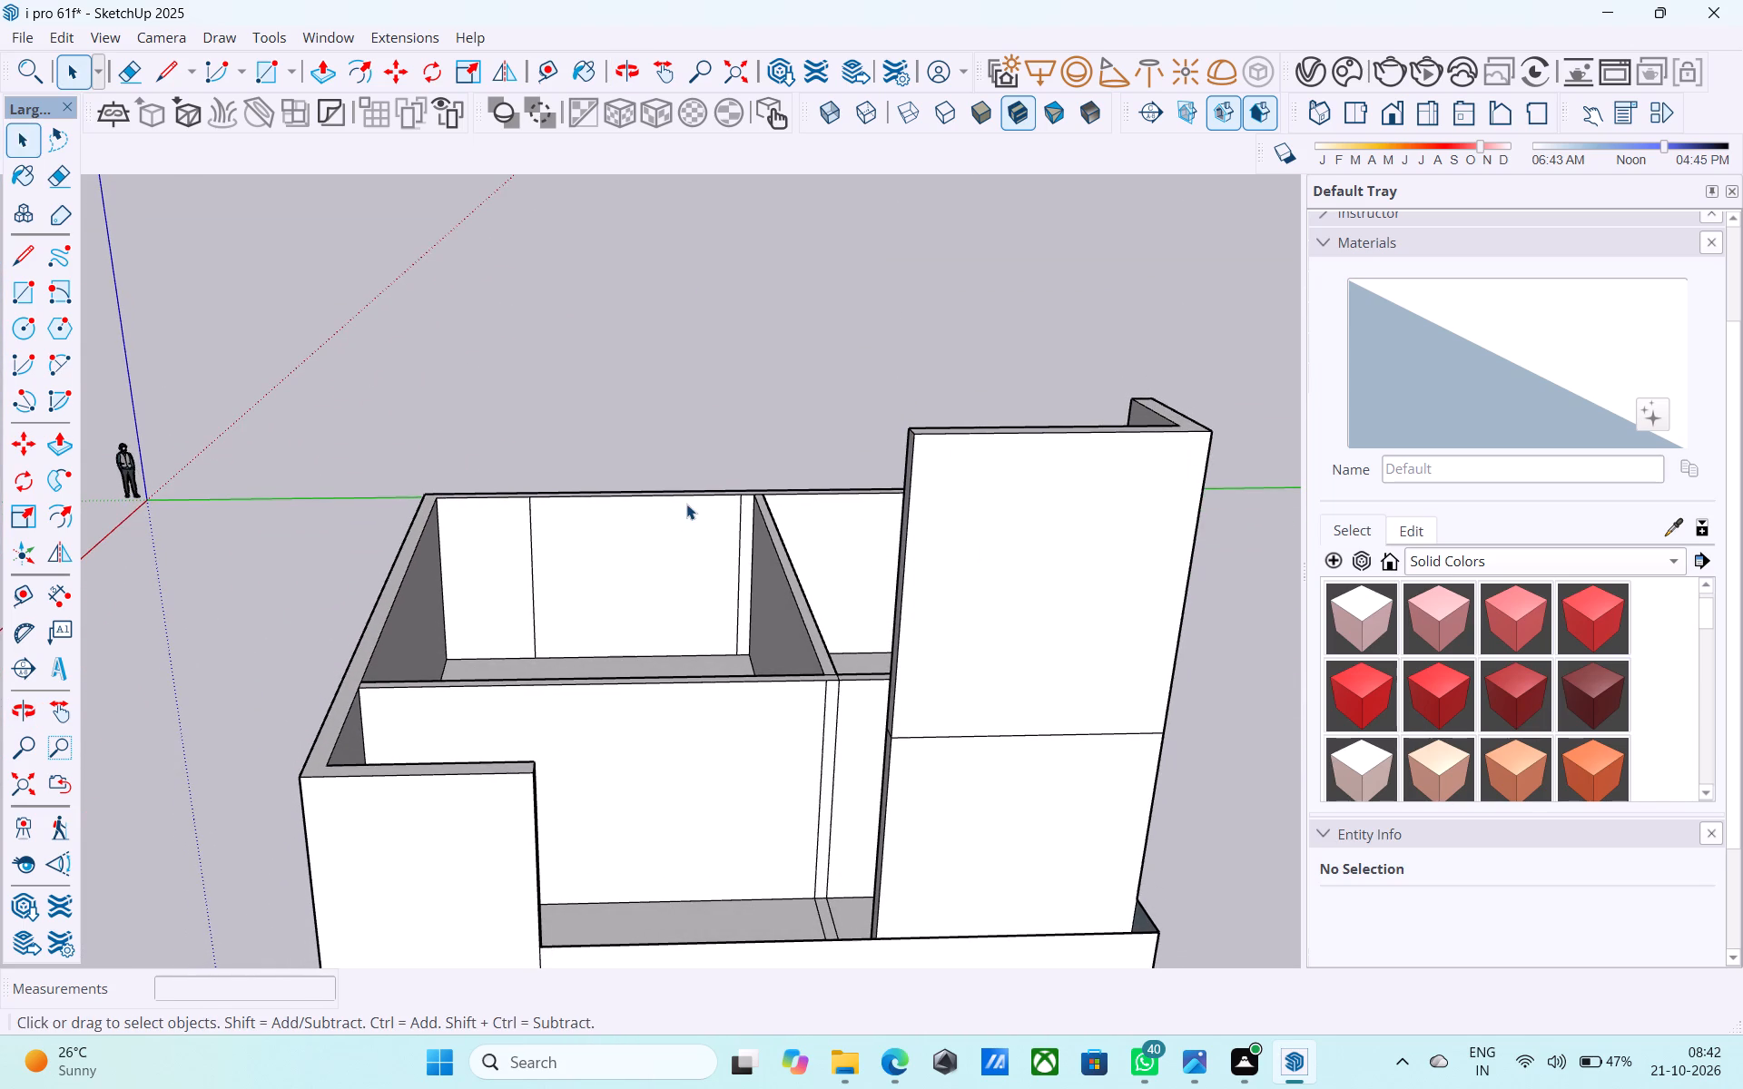
scroll(686, 501, "down", 1)
middle_click_drag(694, 540, 743, 536)
scroll(630, 661, "down", 2)
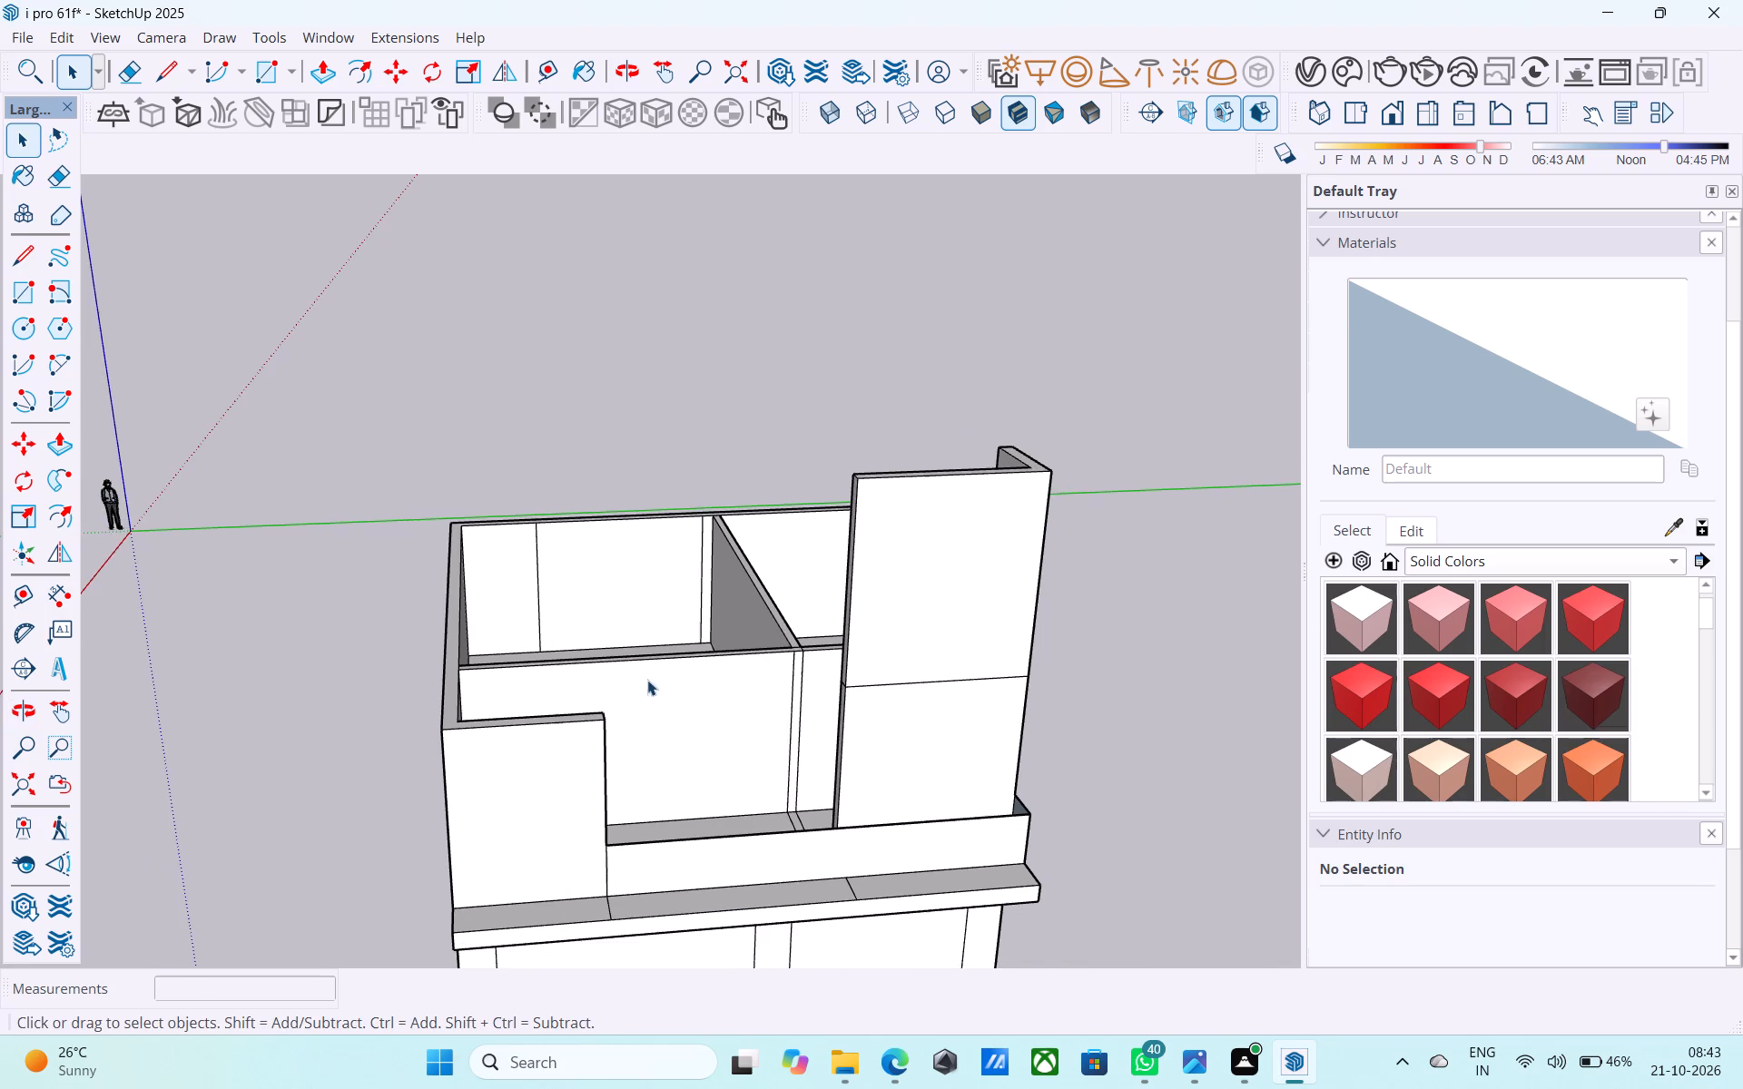
scroll(1047, 731, "down", 3)
middle_click_drag(1047, 729, 980, 692)
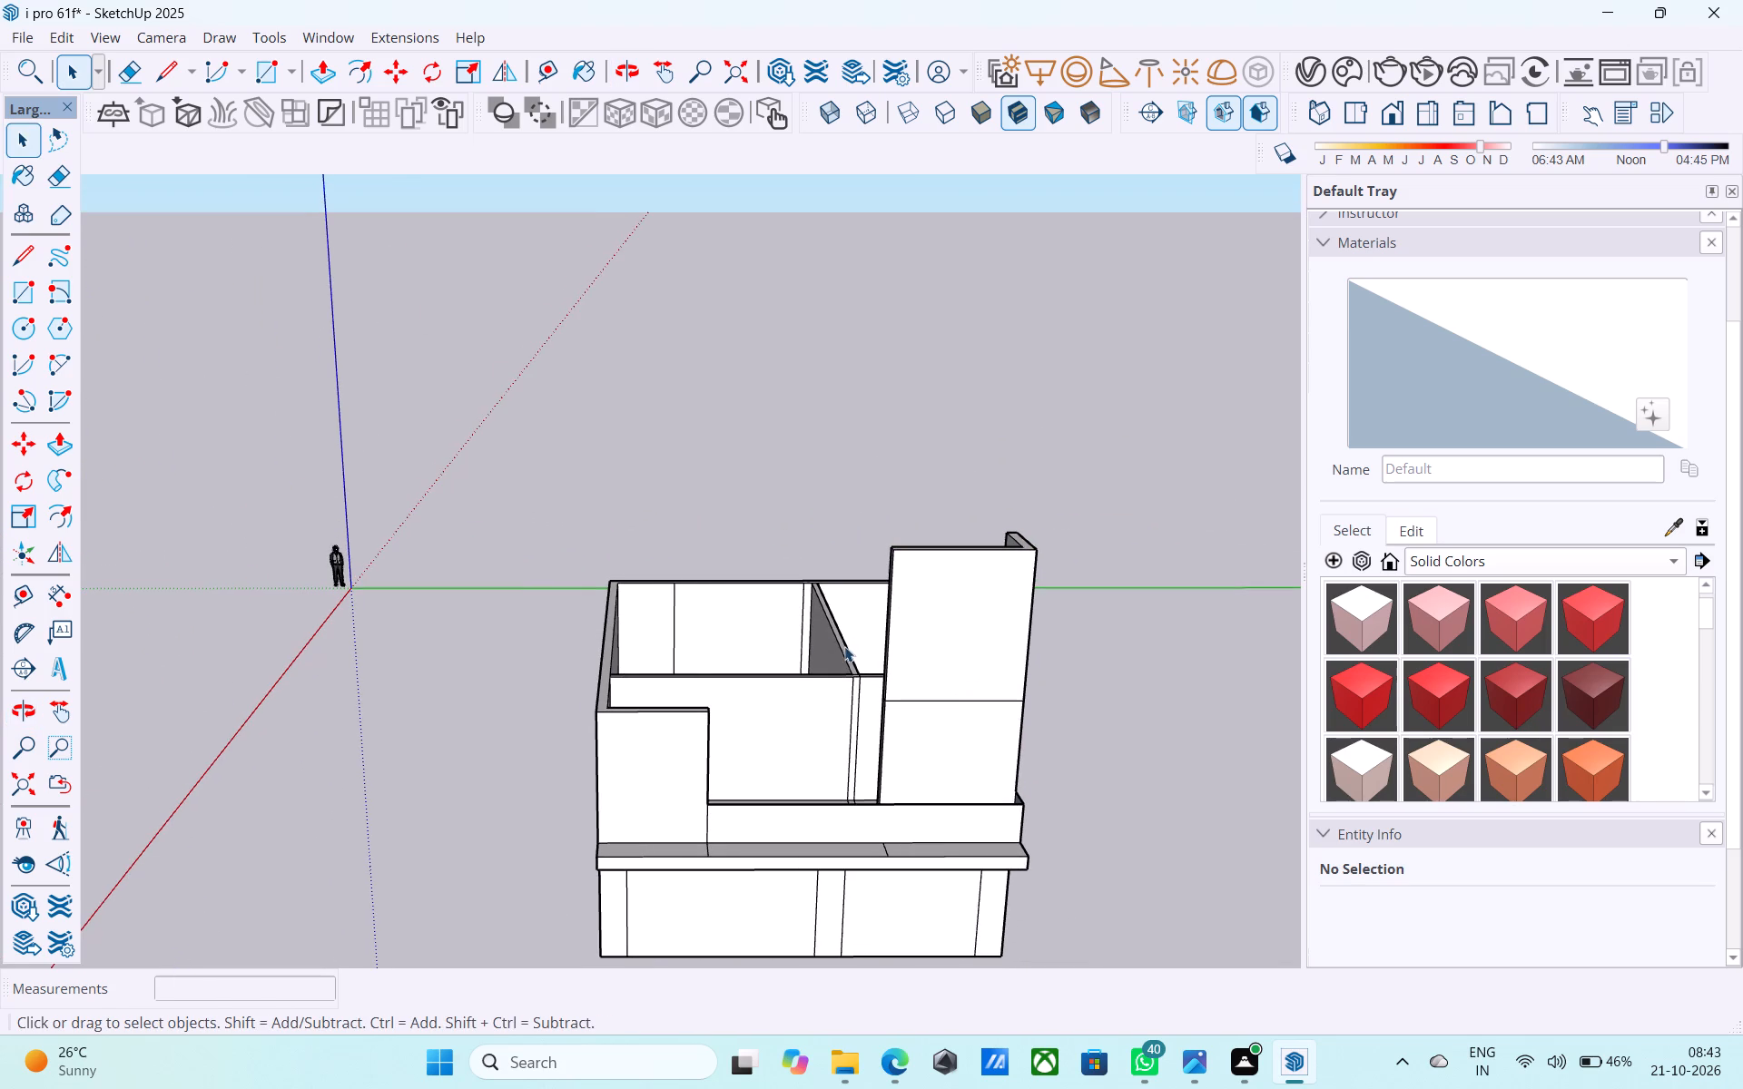
scroll(800, 623, "up", 5)
scroll(783, 625, "down", 6)
middle_click_drag(822, 700, 628, 524)
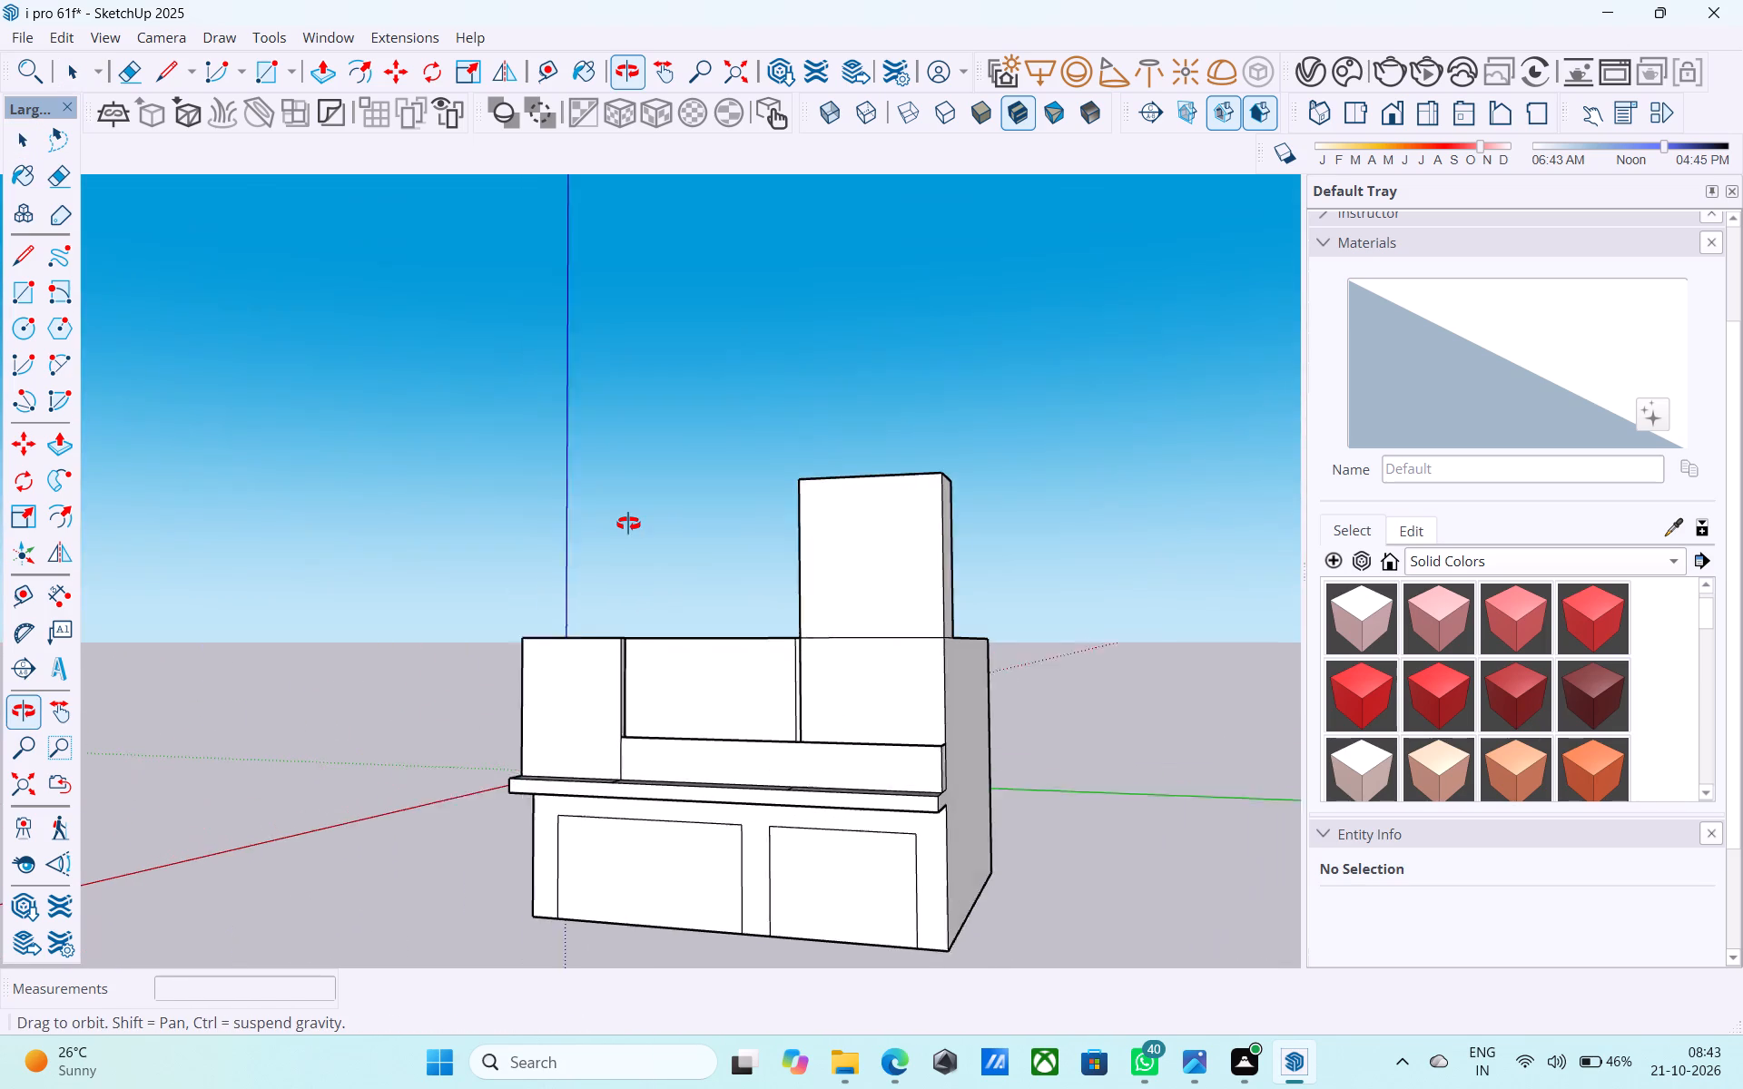
middle_click_drag(628, 524, 717, 647)
scroll(826, 683, "up", 5)
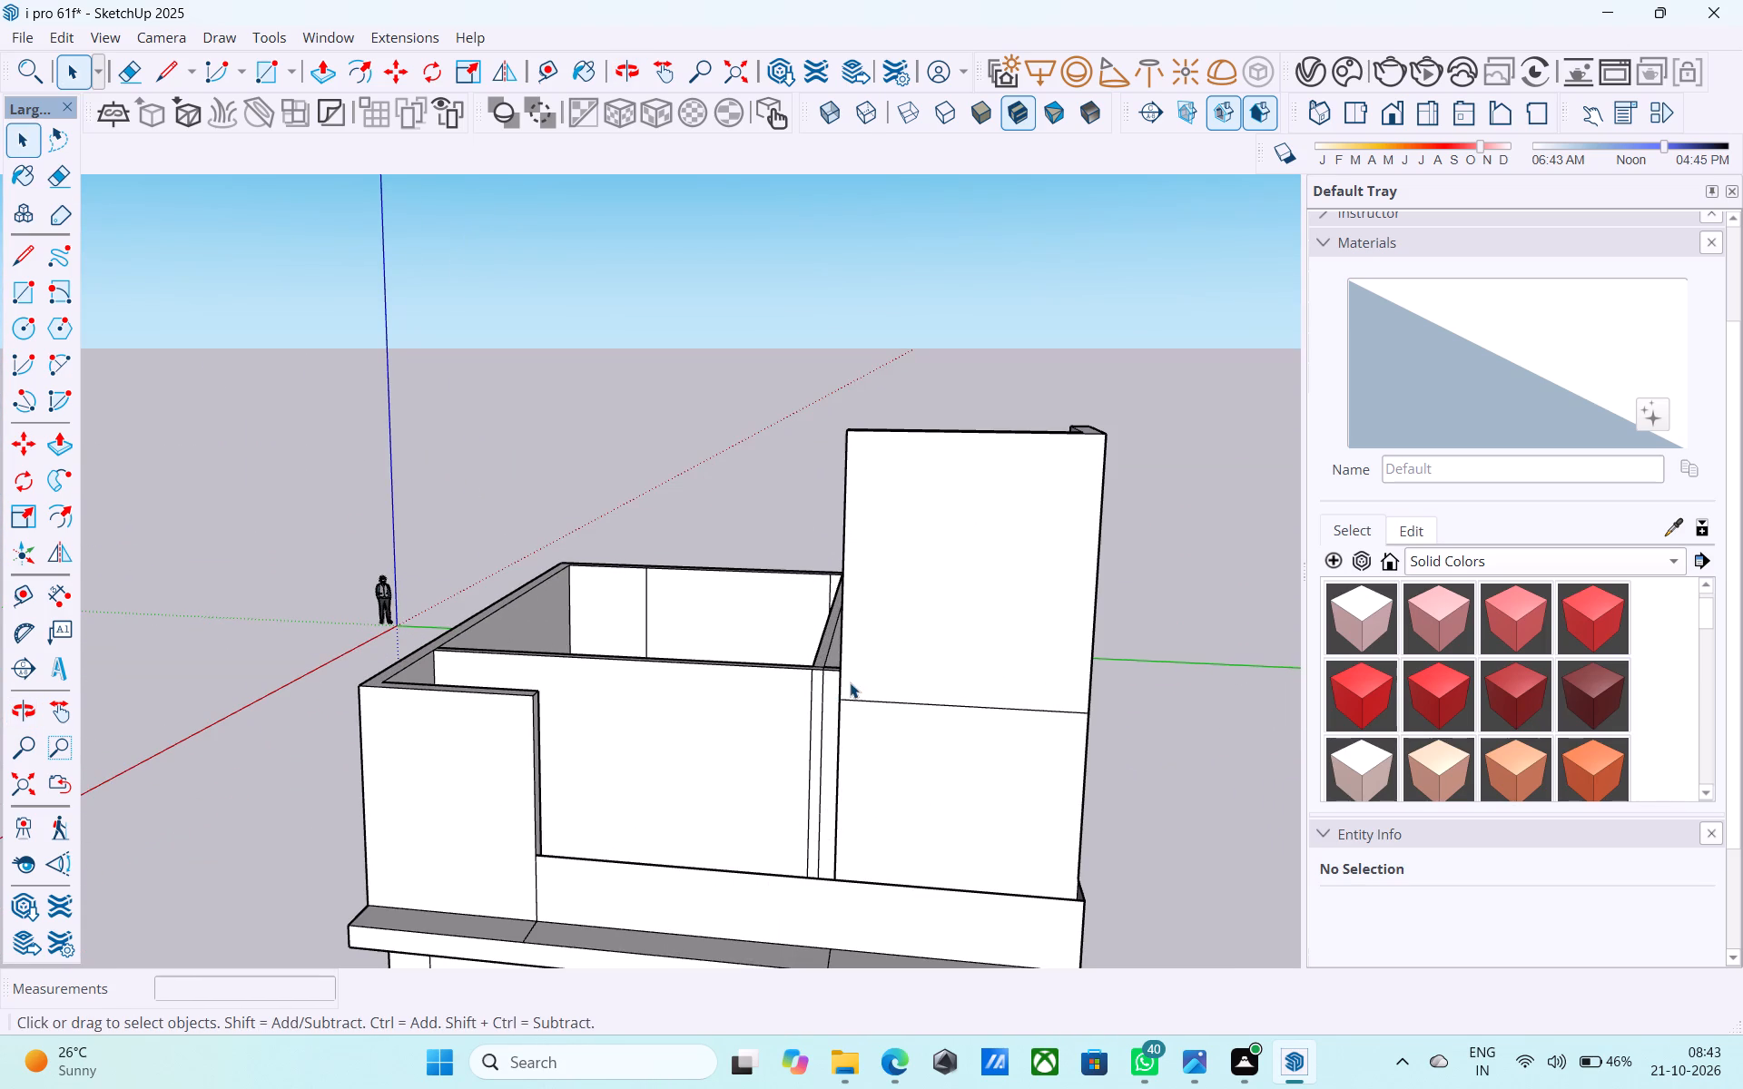
Erase the horizontal seam lines across the tall corner wall's front face, narrow inner edge and outer side face.
key("e")
left_click_drag(885, 692, 887, 716)
middle_click_drag(897, 717, 1224, 719)
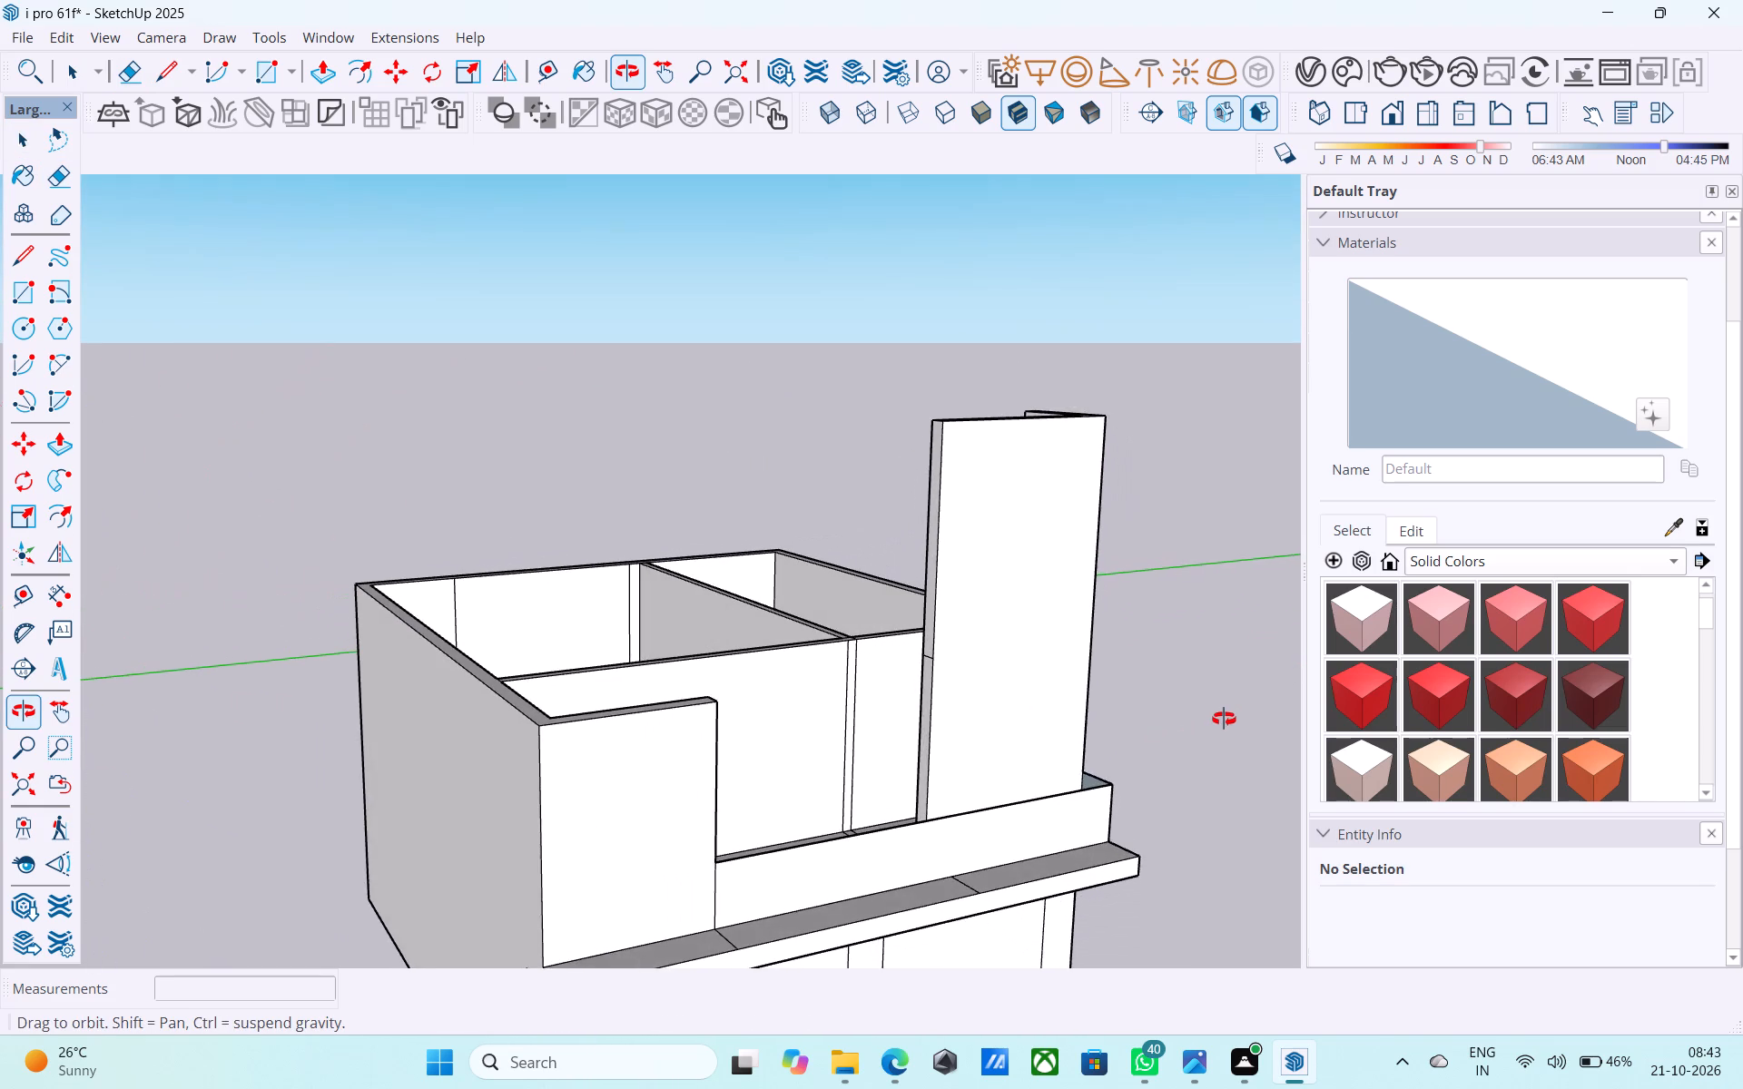
middle_click_drag(1224, 719, 1229, 728)
scroll(1057, 668, "up", 4)
scroll(971, 671, "up", 8)
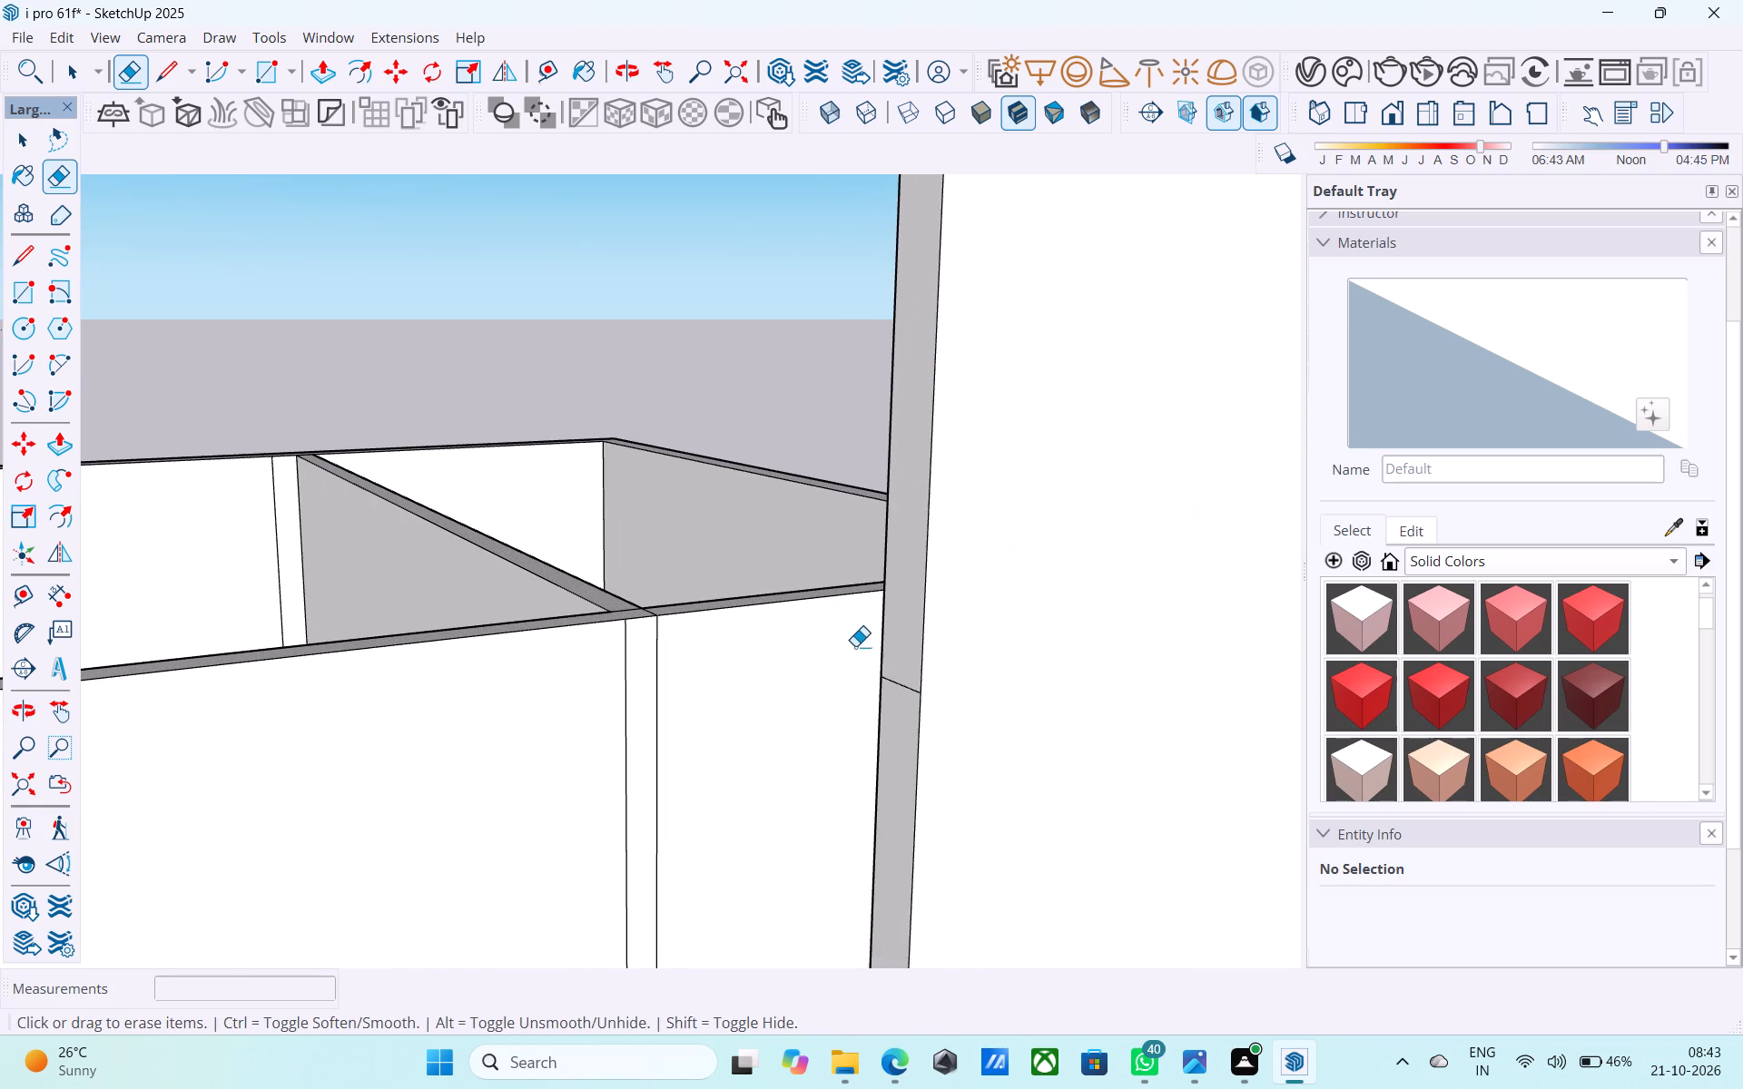
left_click_drag(897, 673, 891, 706)
scroll(876, 704, "down", 15)
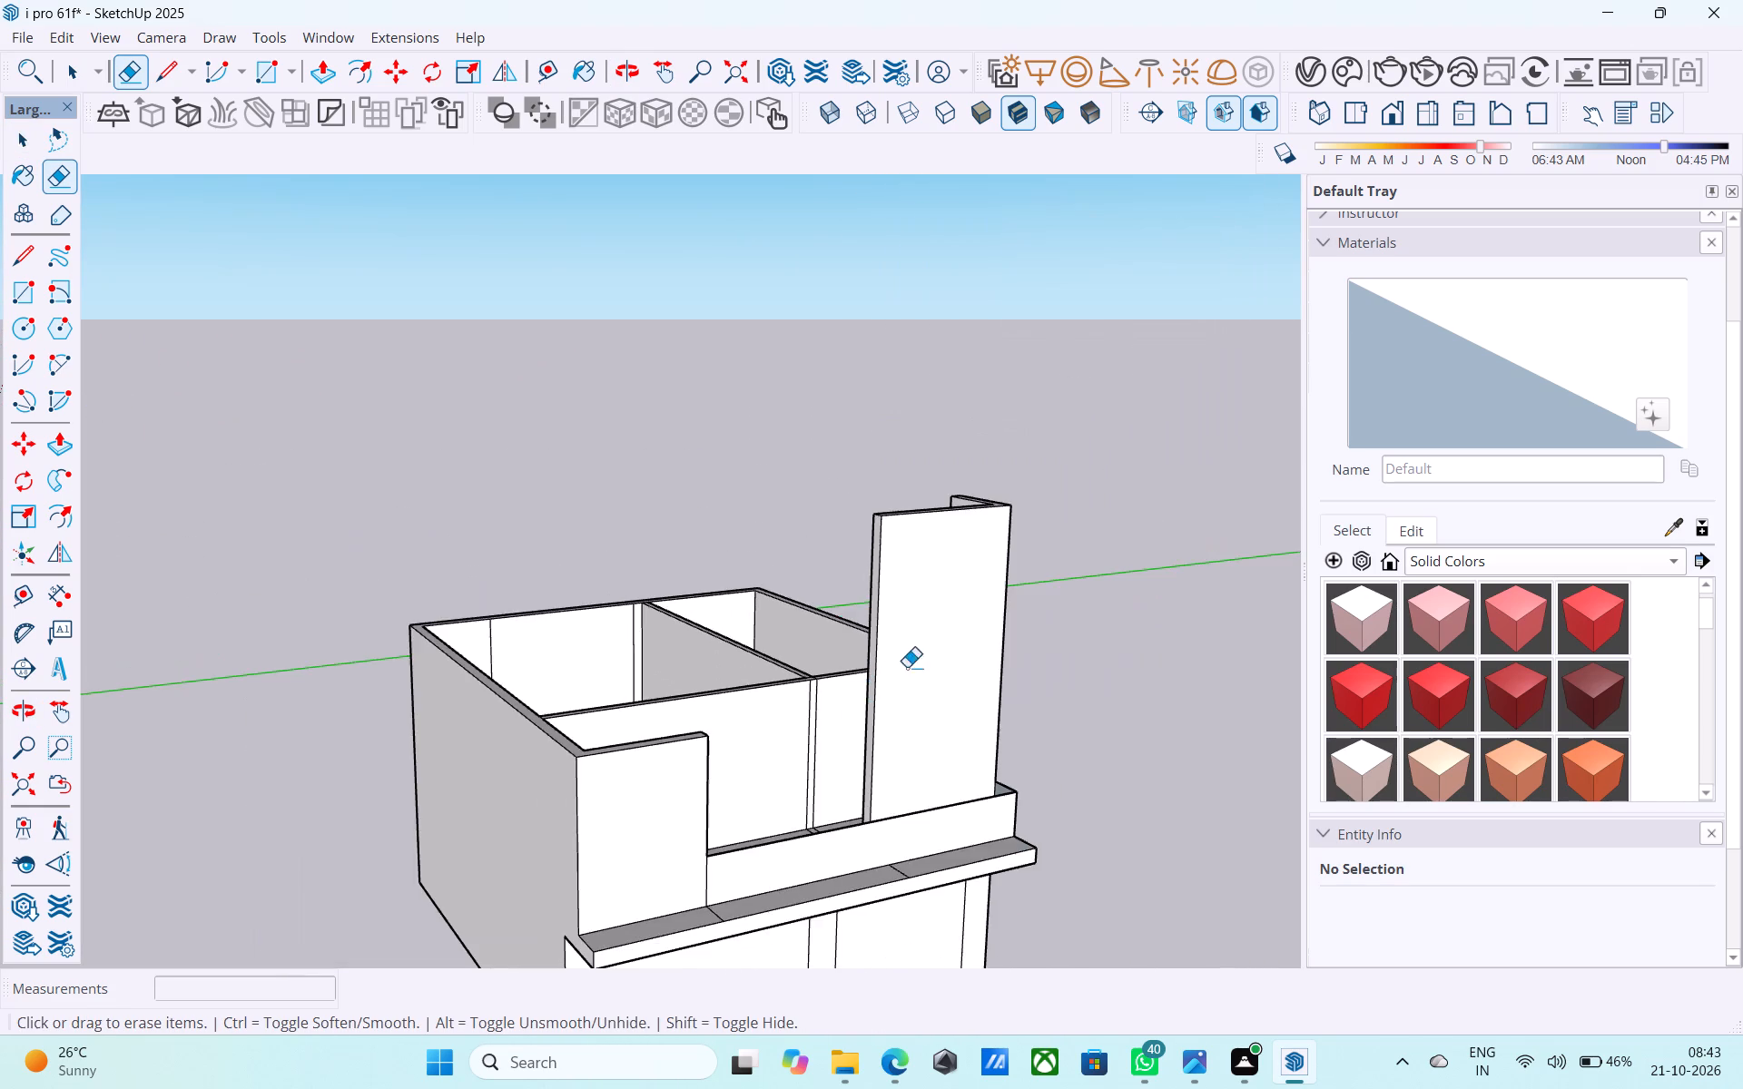
middle_click_drag(907, 667, 231, 638)
scroll(697, 800, "up", 4)
left_click_drag(704, 746, 700, 733)
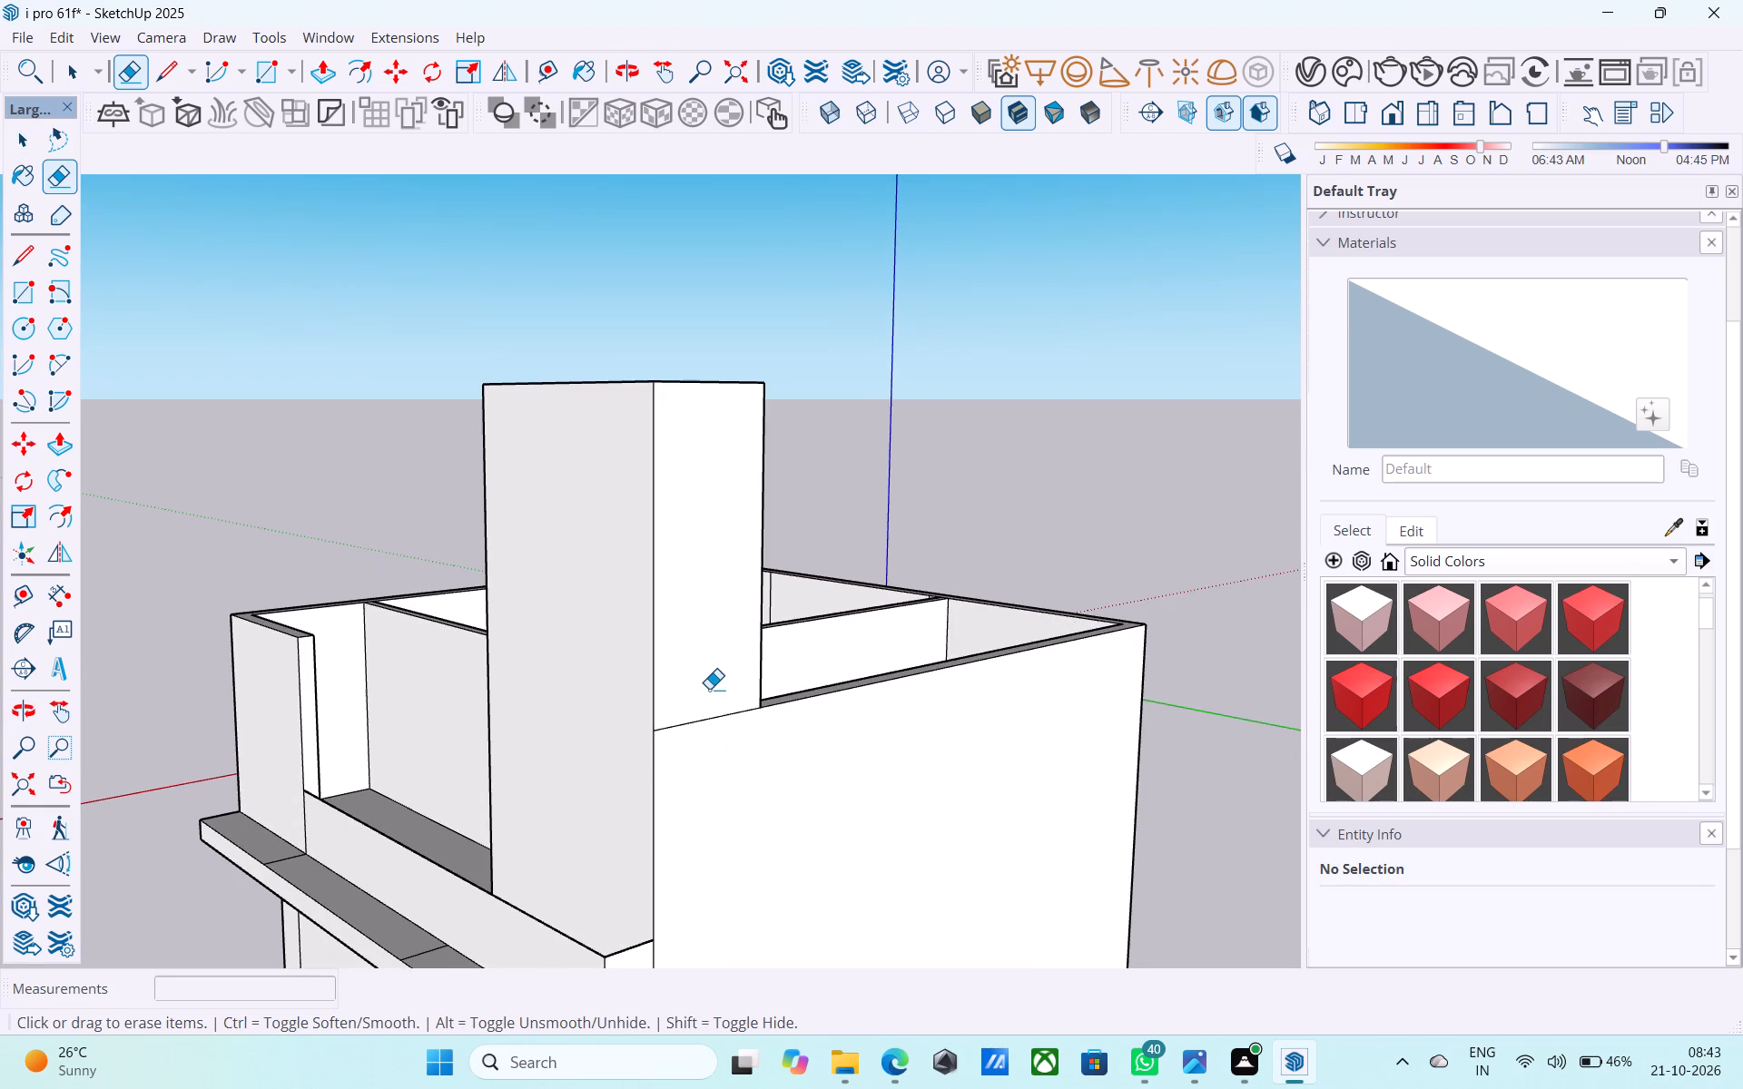
left_click_drag(709, 689, 694, 763)
scroll(694, 763, "up", 1)
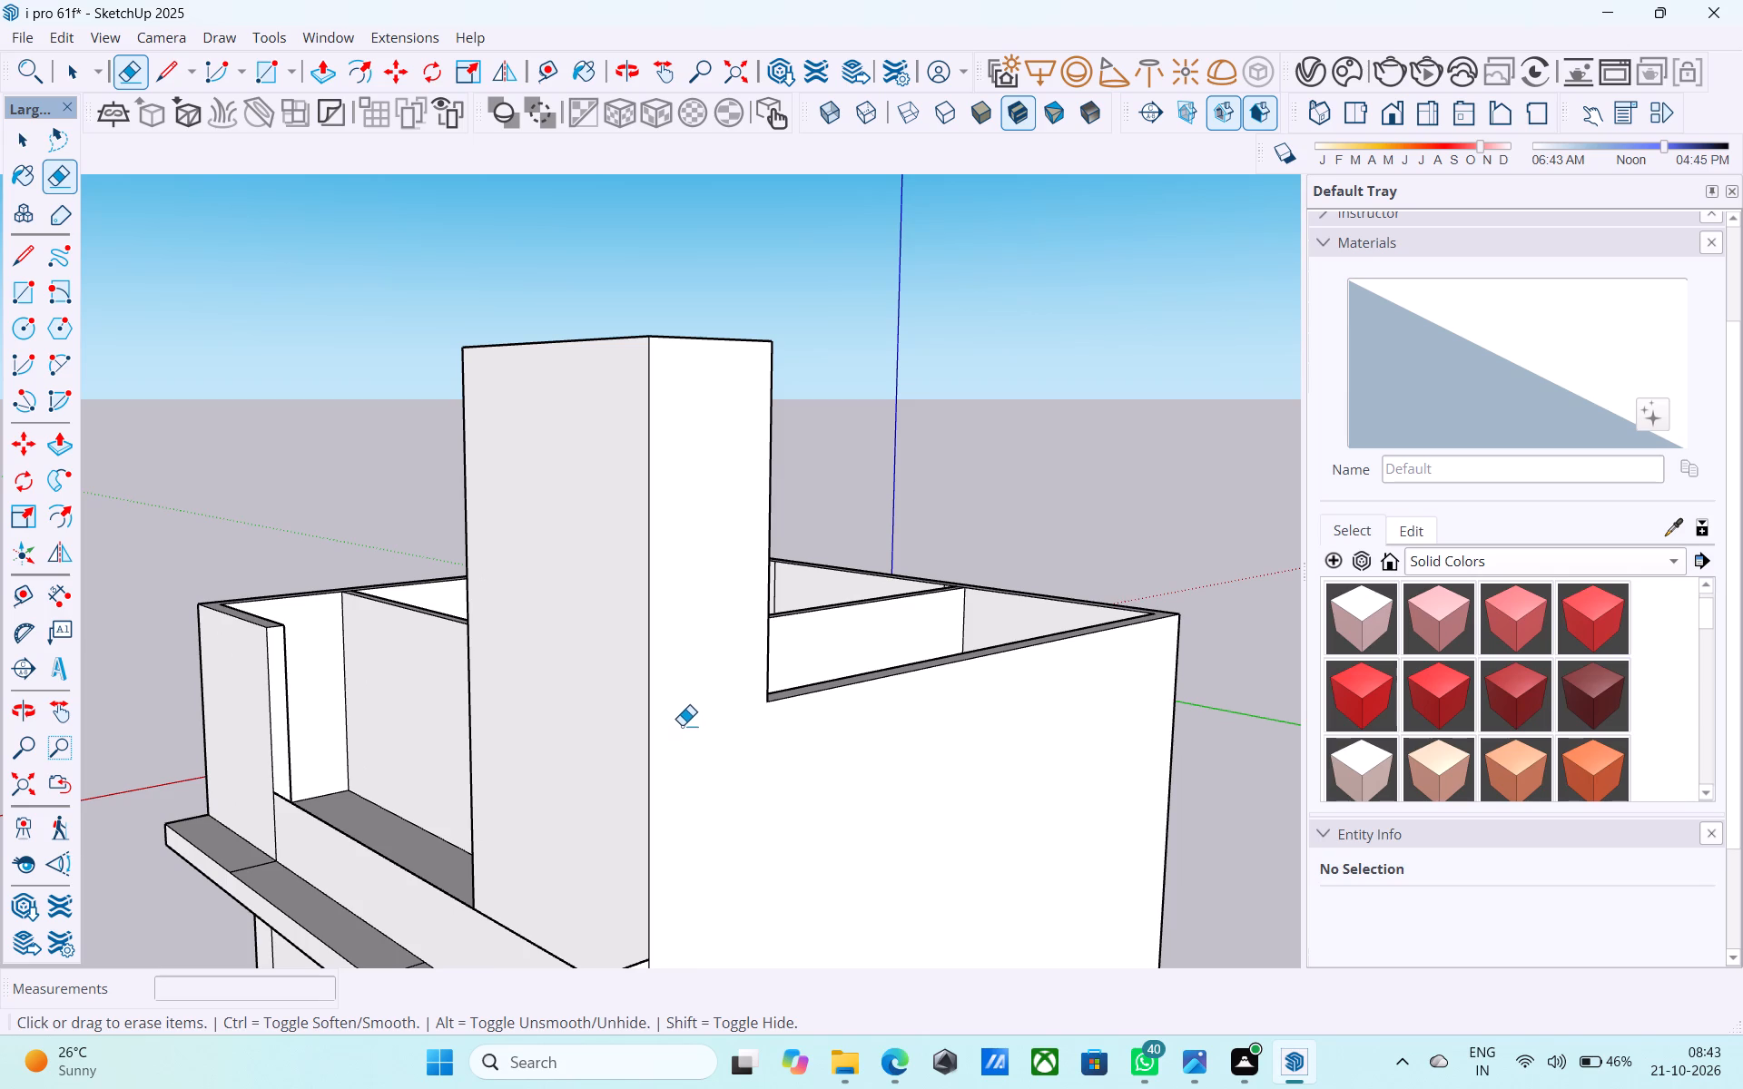
Erase the seam line across the slab's top at the short front wall's free end.
scroll(681, 710, "down", 3)
middle_click_drag(681, 710, 712, 701)
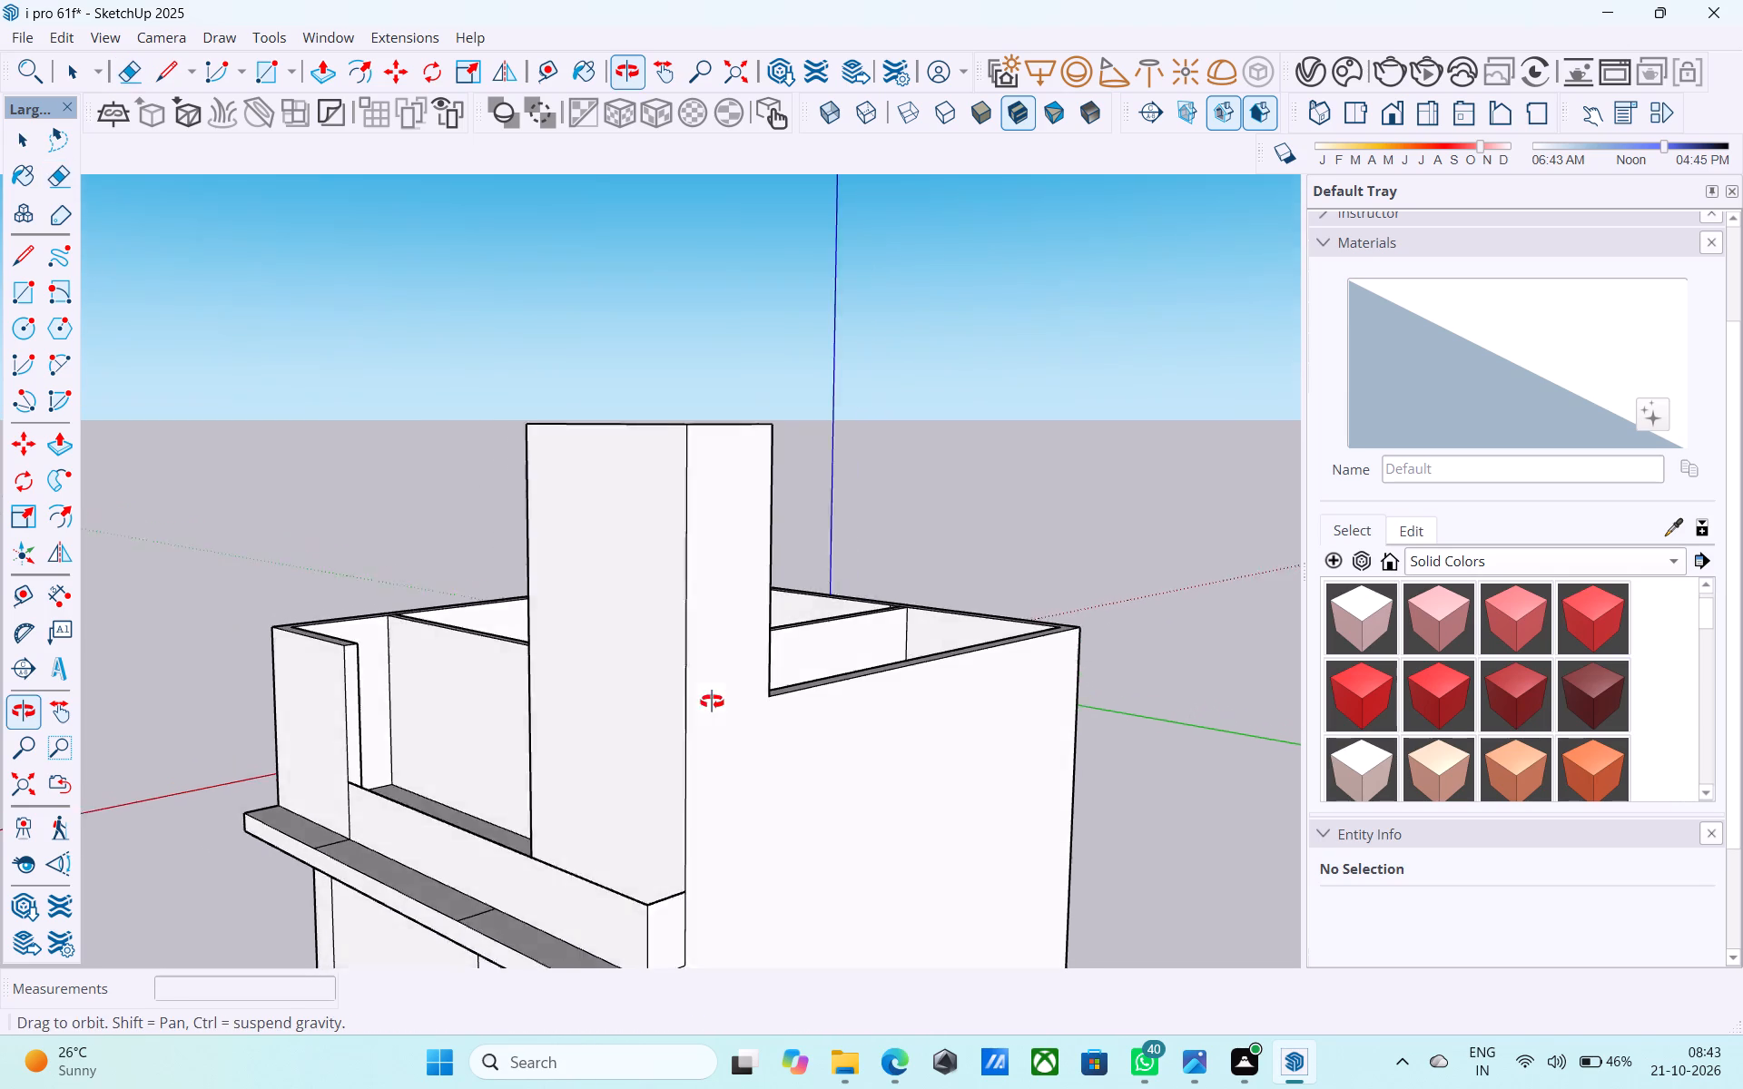
middle_click_drag(712, 701, 903, 633)
middle_click_drag(886, 657, 1023, 741)
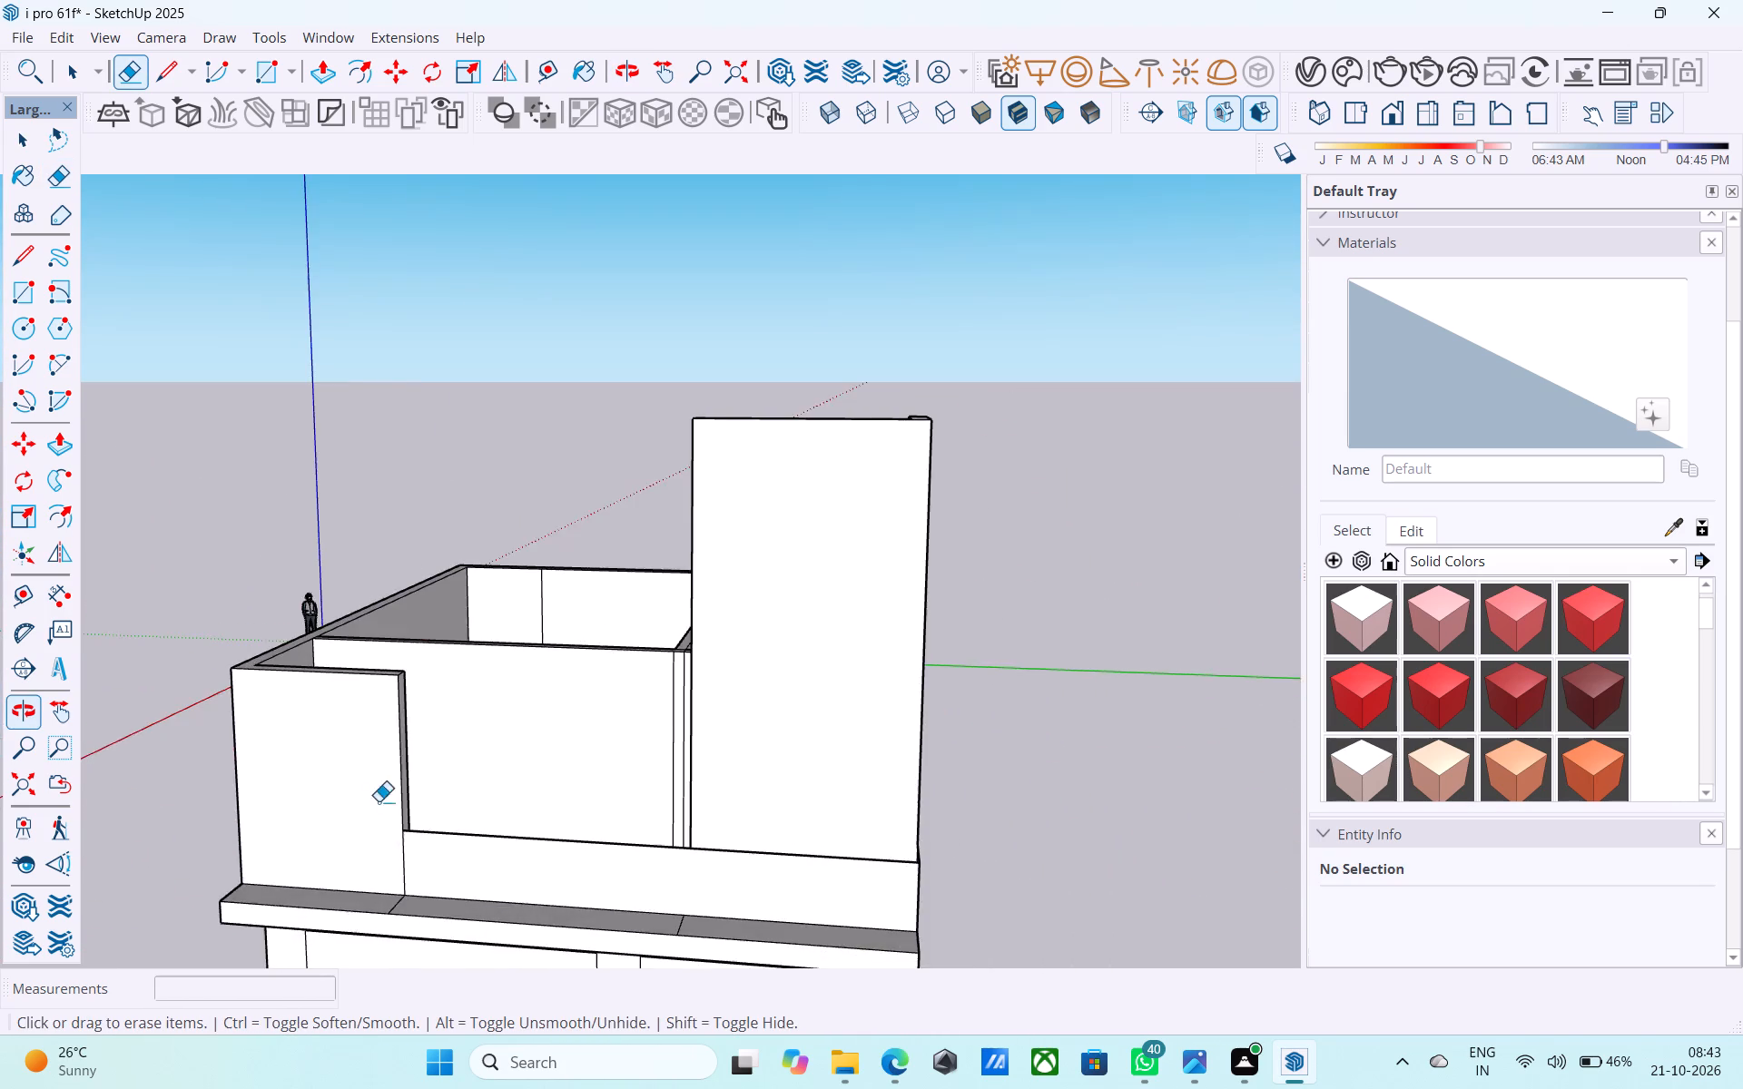
scroll(320, 819, "up", 4)
left_click_drag(442, 947, 433, 948)
scroll(491, 627, "down", 6)
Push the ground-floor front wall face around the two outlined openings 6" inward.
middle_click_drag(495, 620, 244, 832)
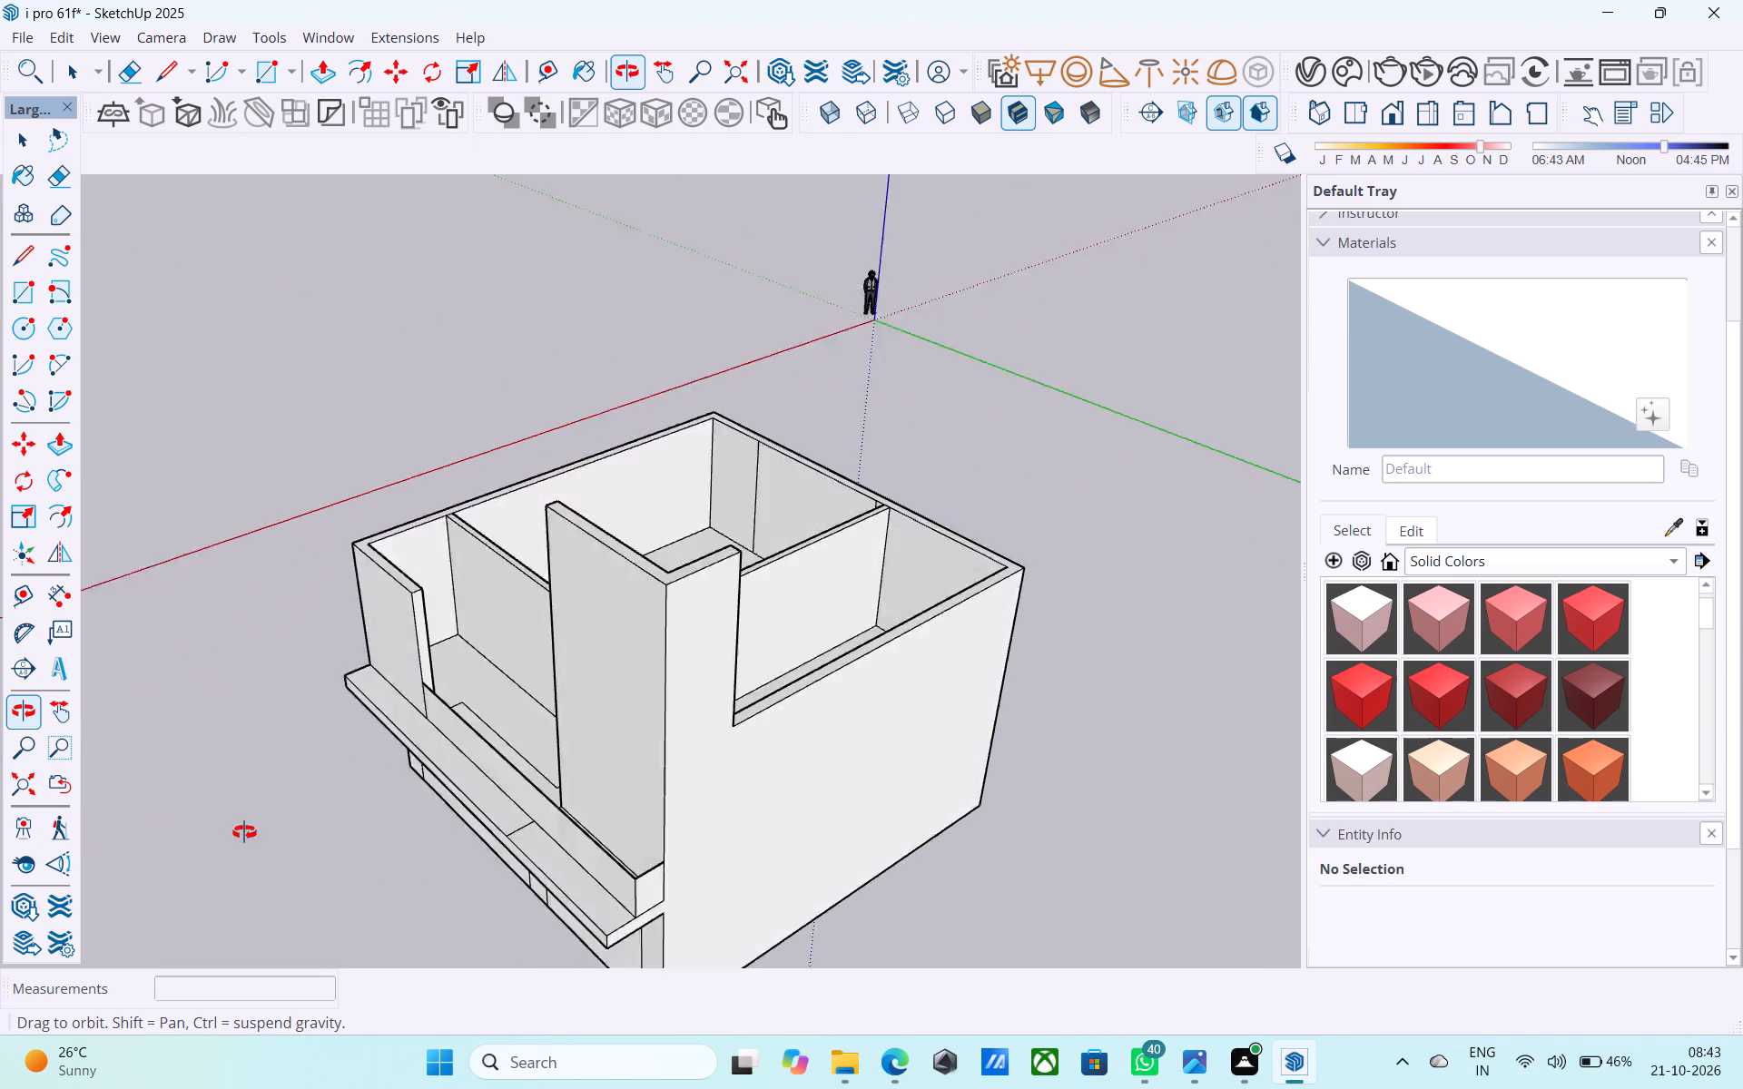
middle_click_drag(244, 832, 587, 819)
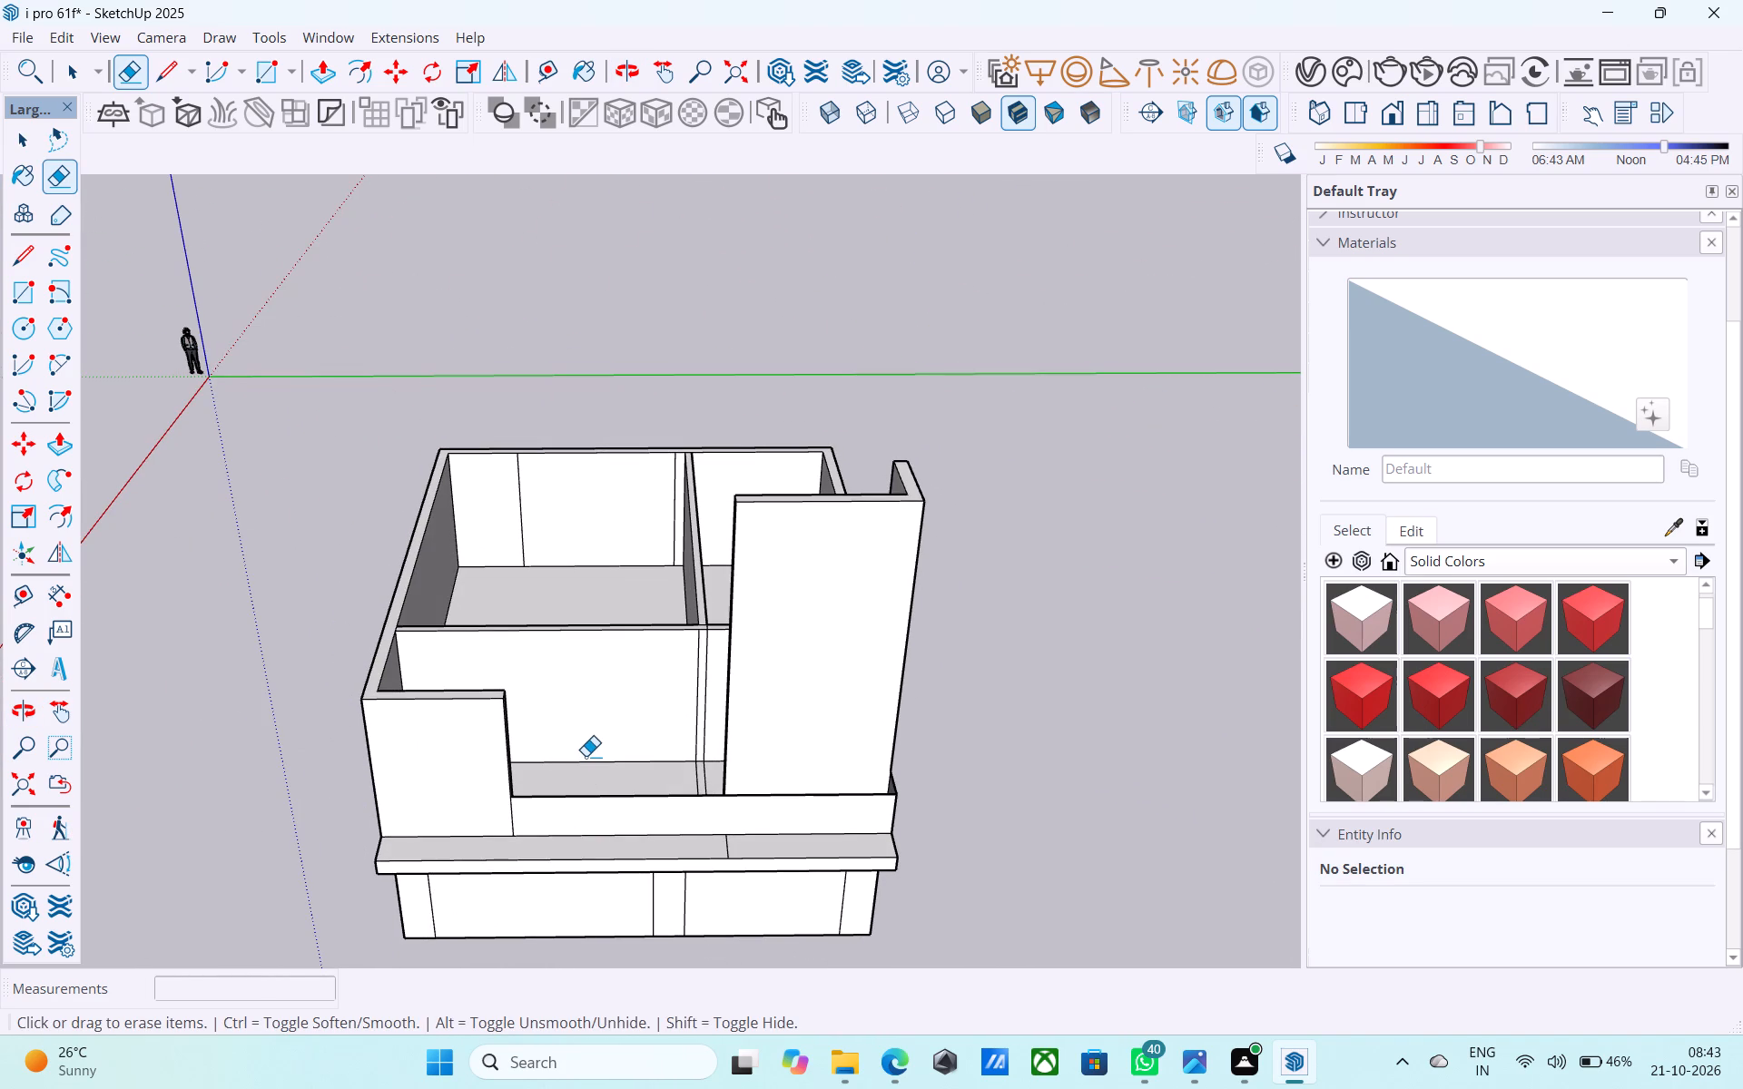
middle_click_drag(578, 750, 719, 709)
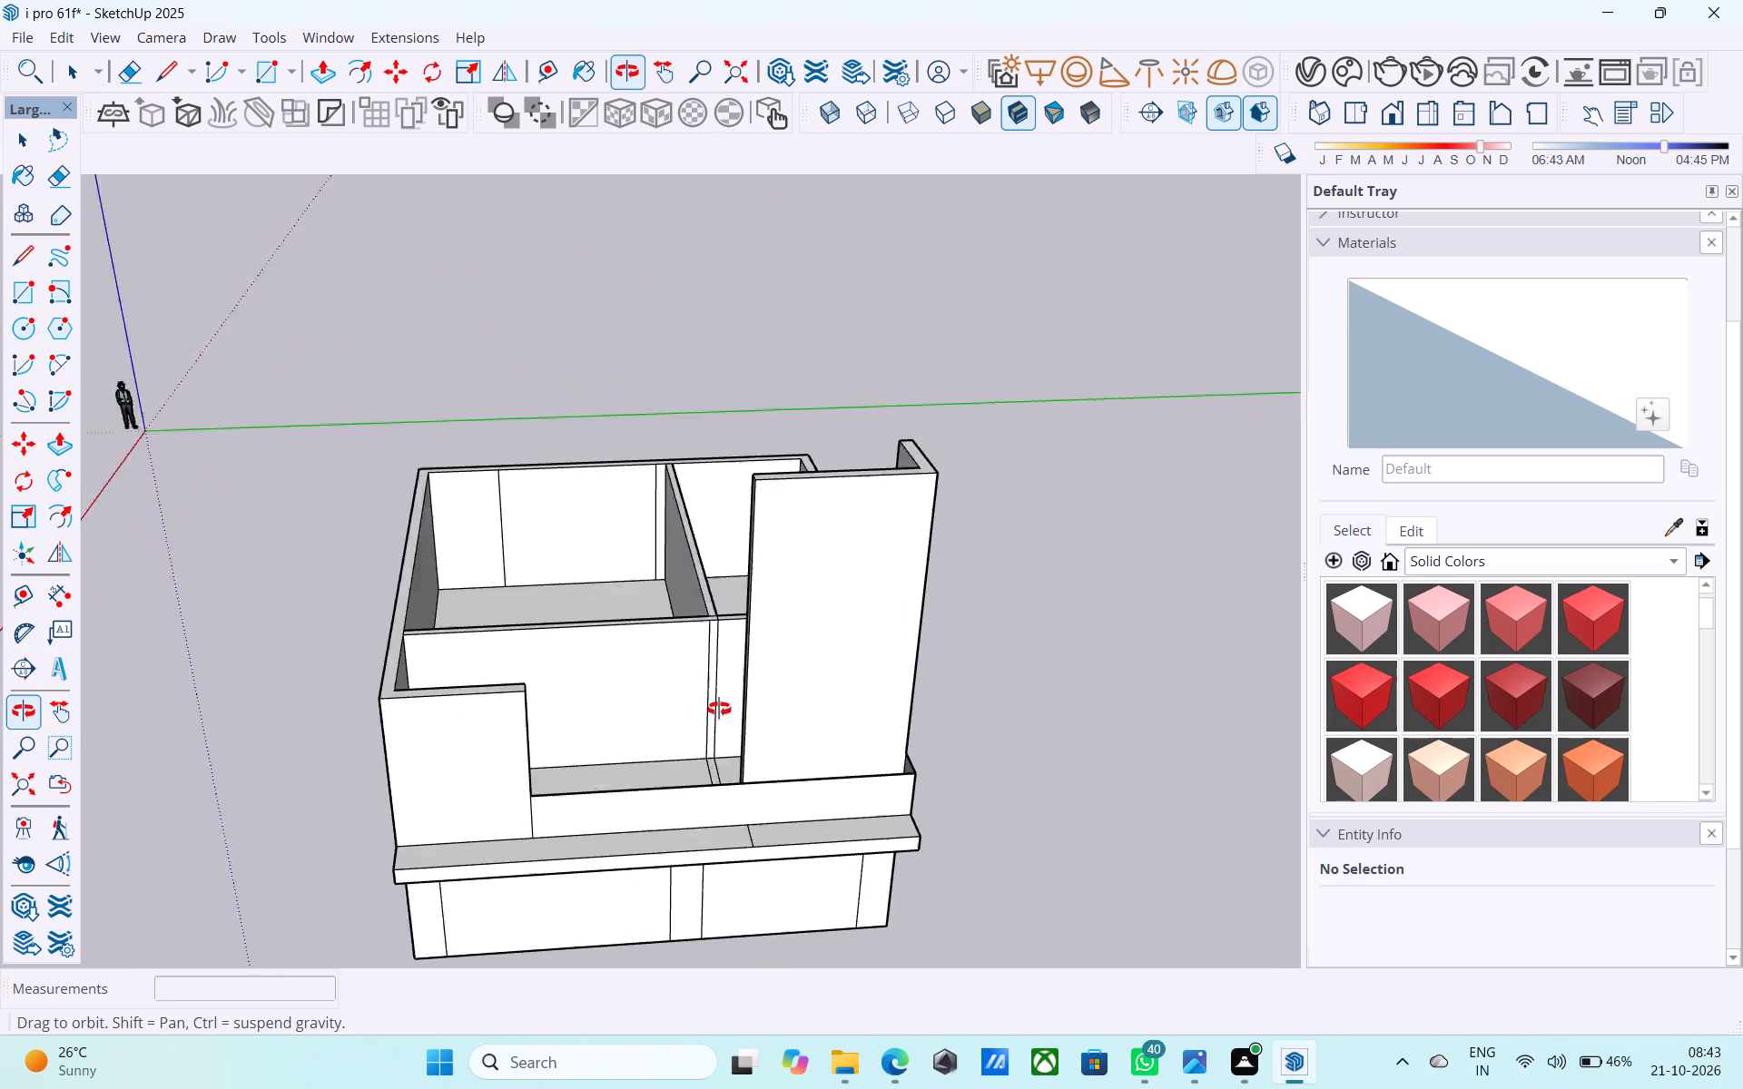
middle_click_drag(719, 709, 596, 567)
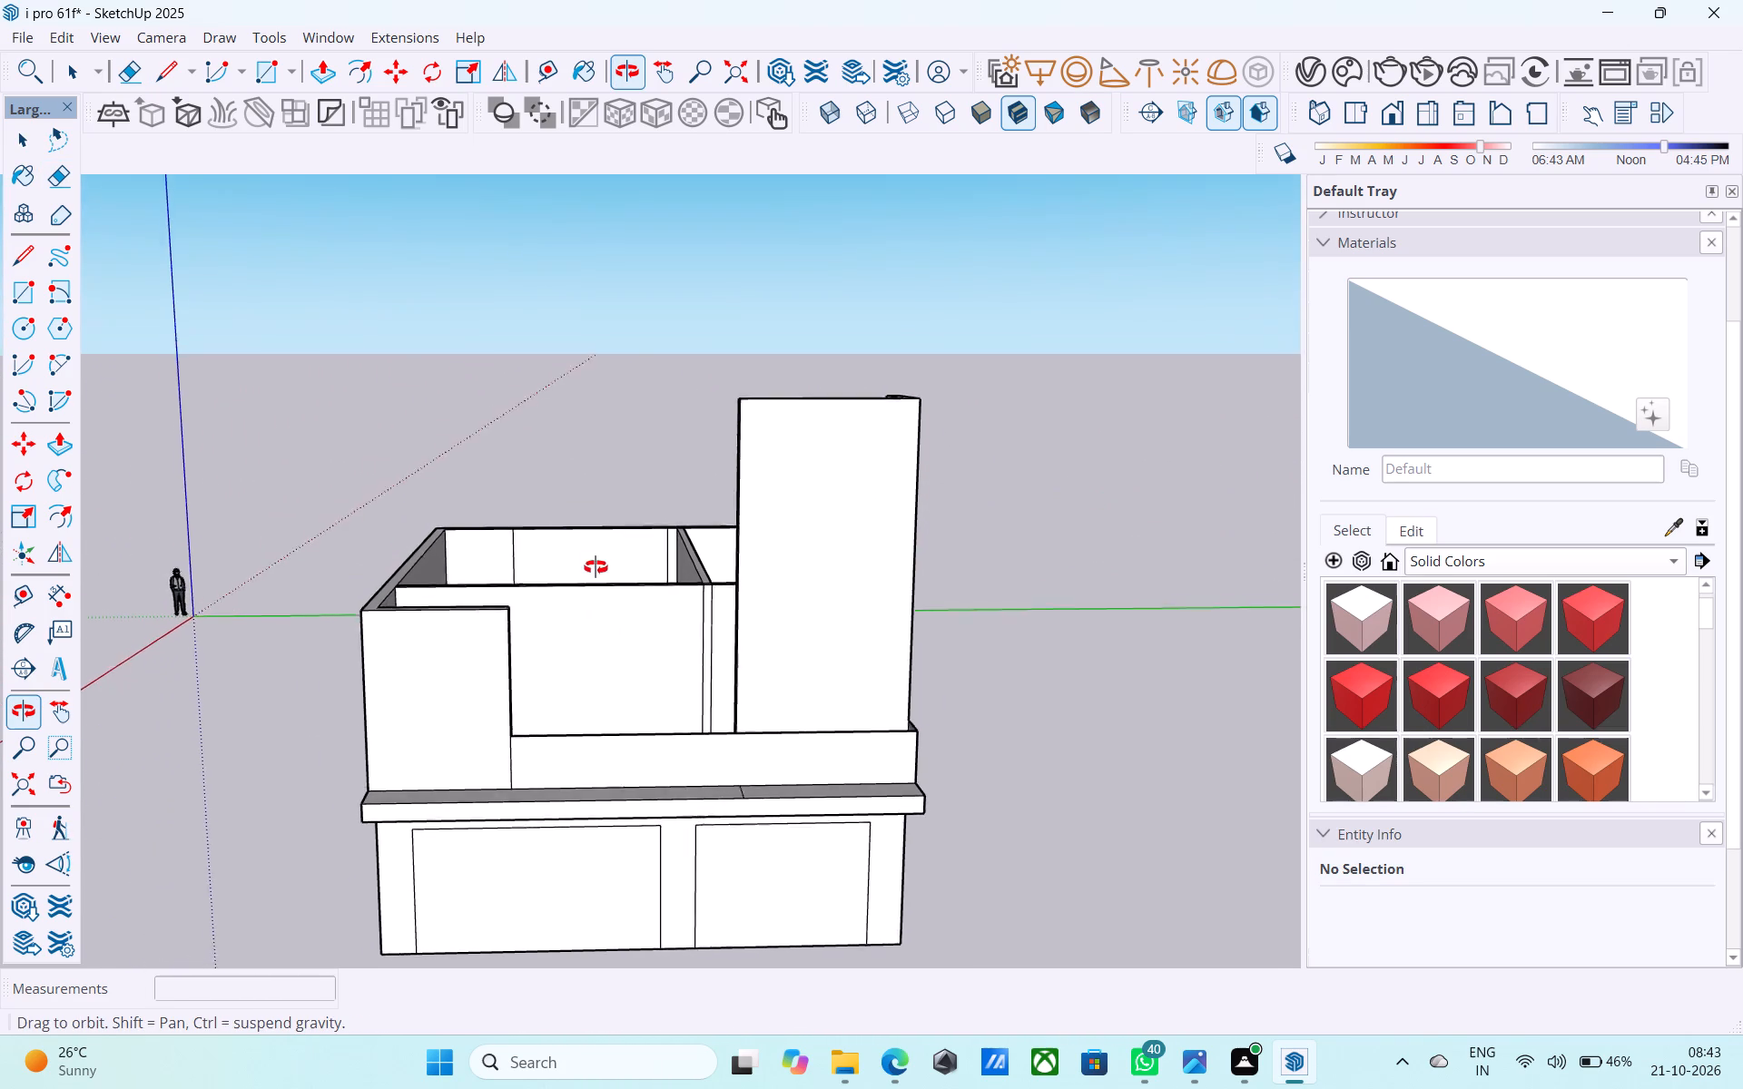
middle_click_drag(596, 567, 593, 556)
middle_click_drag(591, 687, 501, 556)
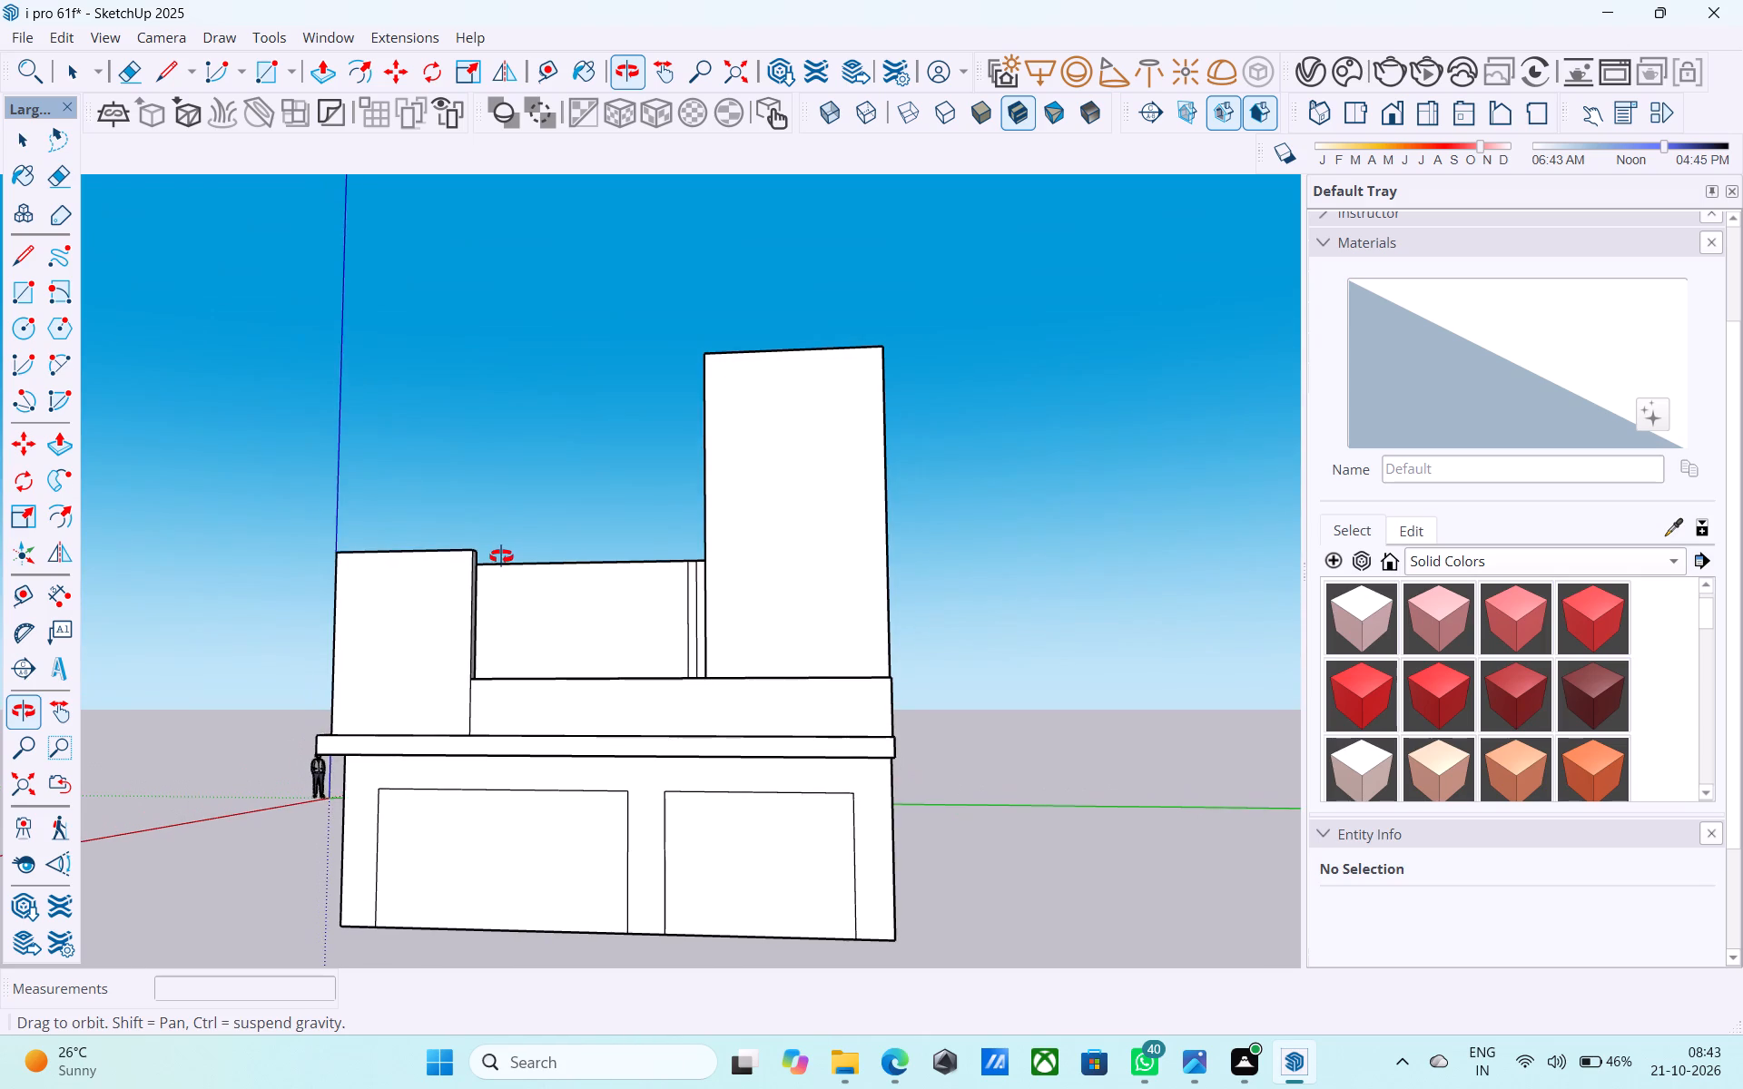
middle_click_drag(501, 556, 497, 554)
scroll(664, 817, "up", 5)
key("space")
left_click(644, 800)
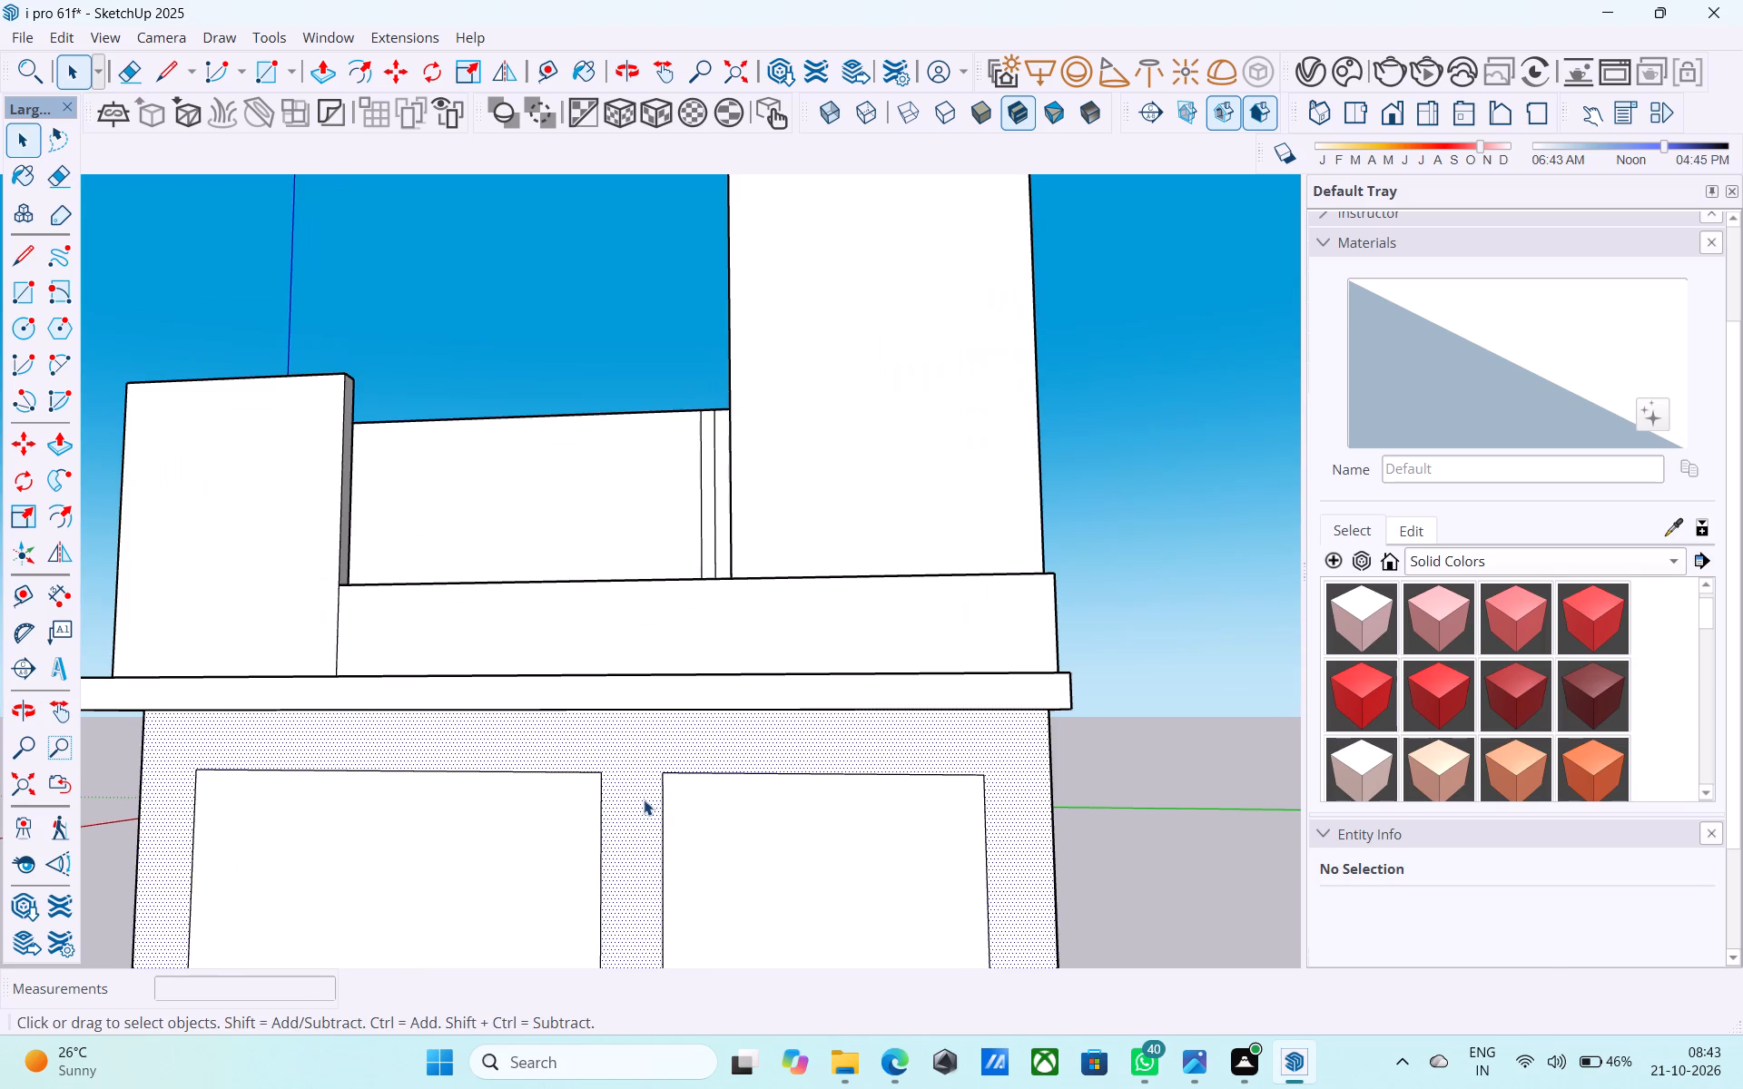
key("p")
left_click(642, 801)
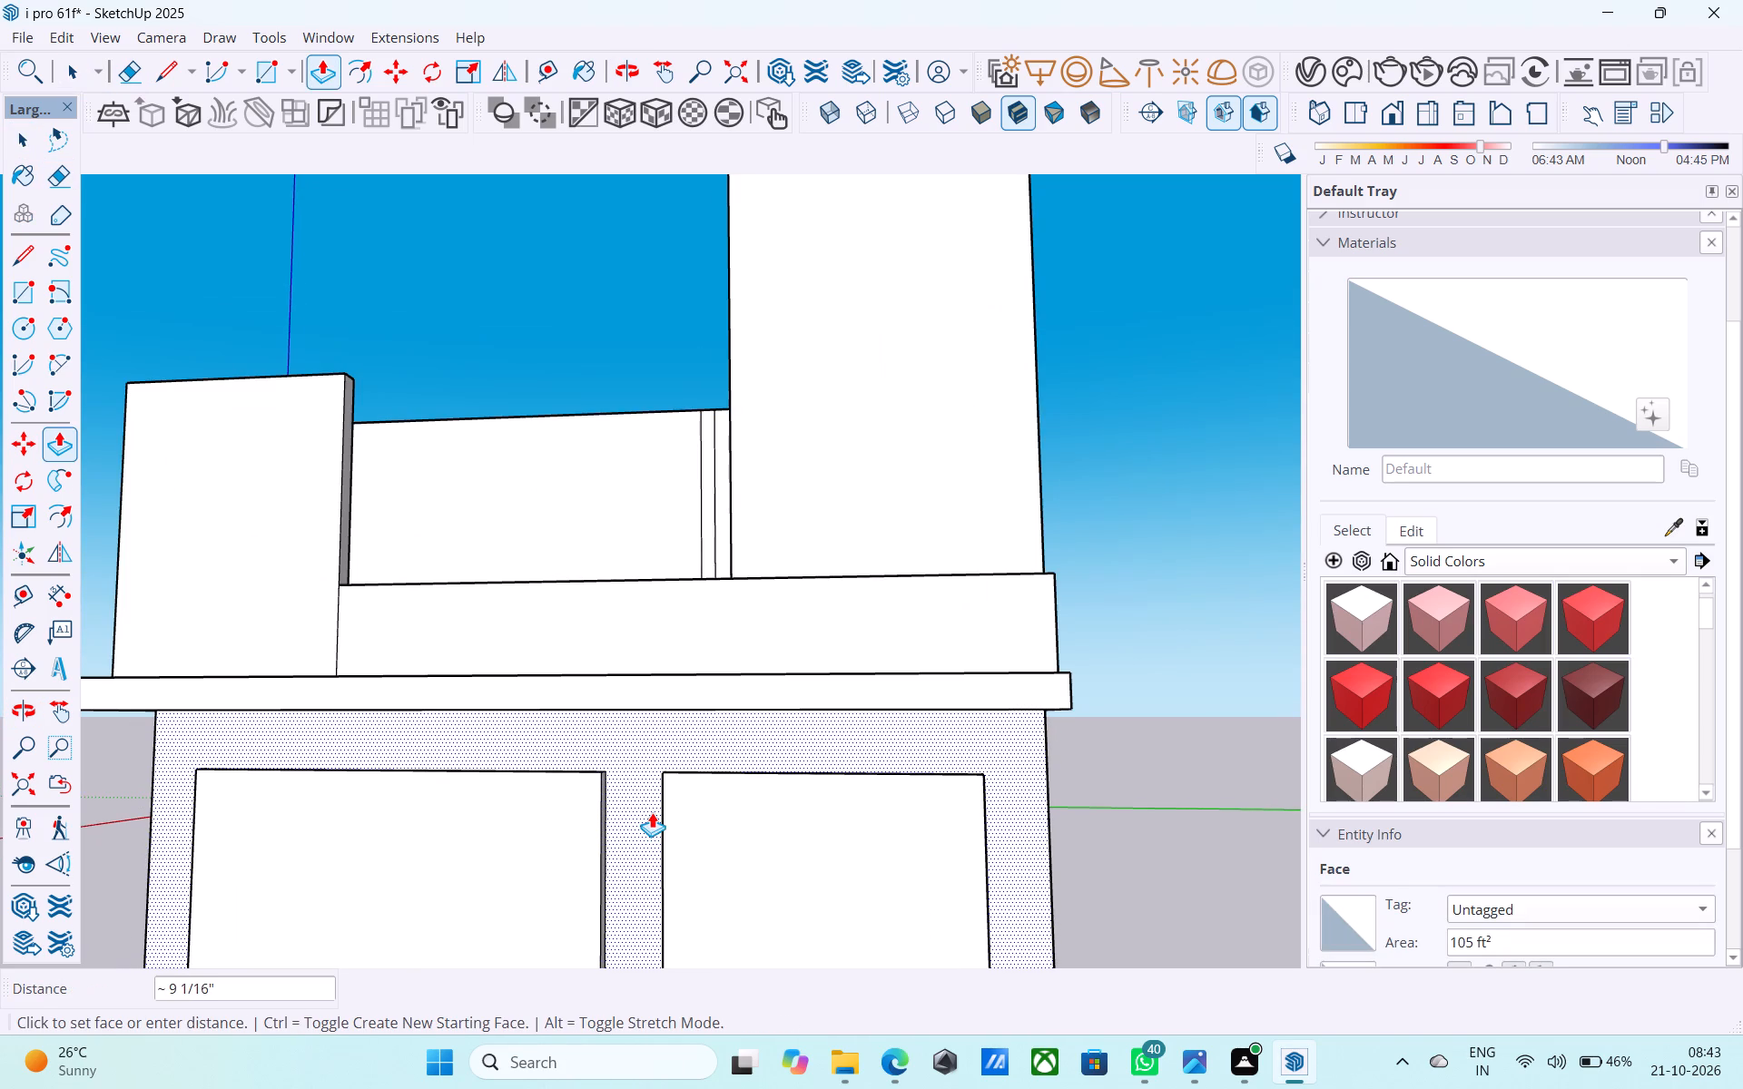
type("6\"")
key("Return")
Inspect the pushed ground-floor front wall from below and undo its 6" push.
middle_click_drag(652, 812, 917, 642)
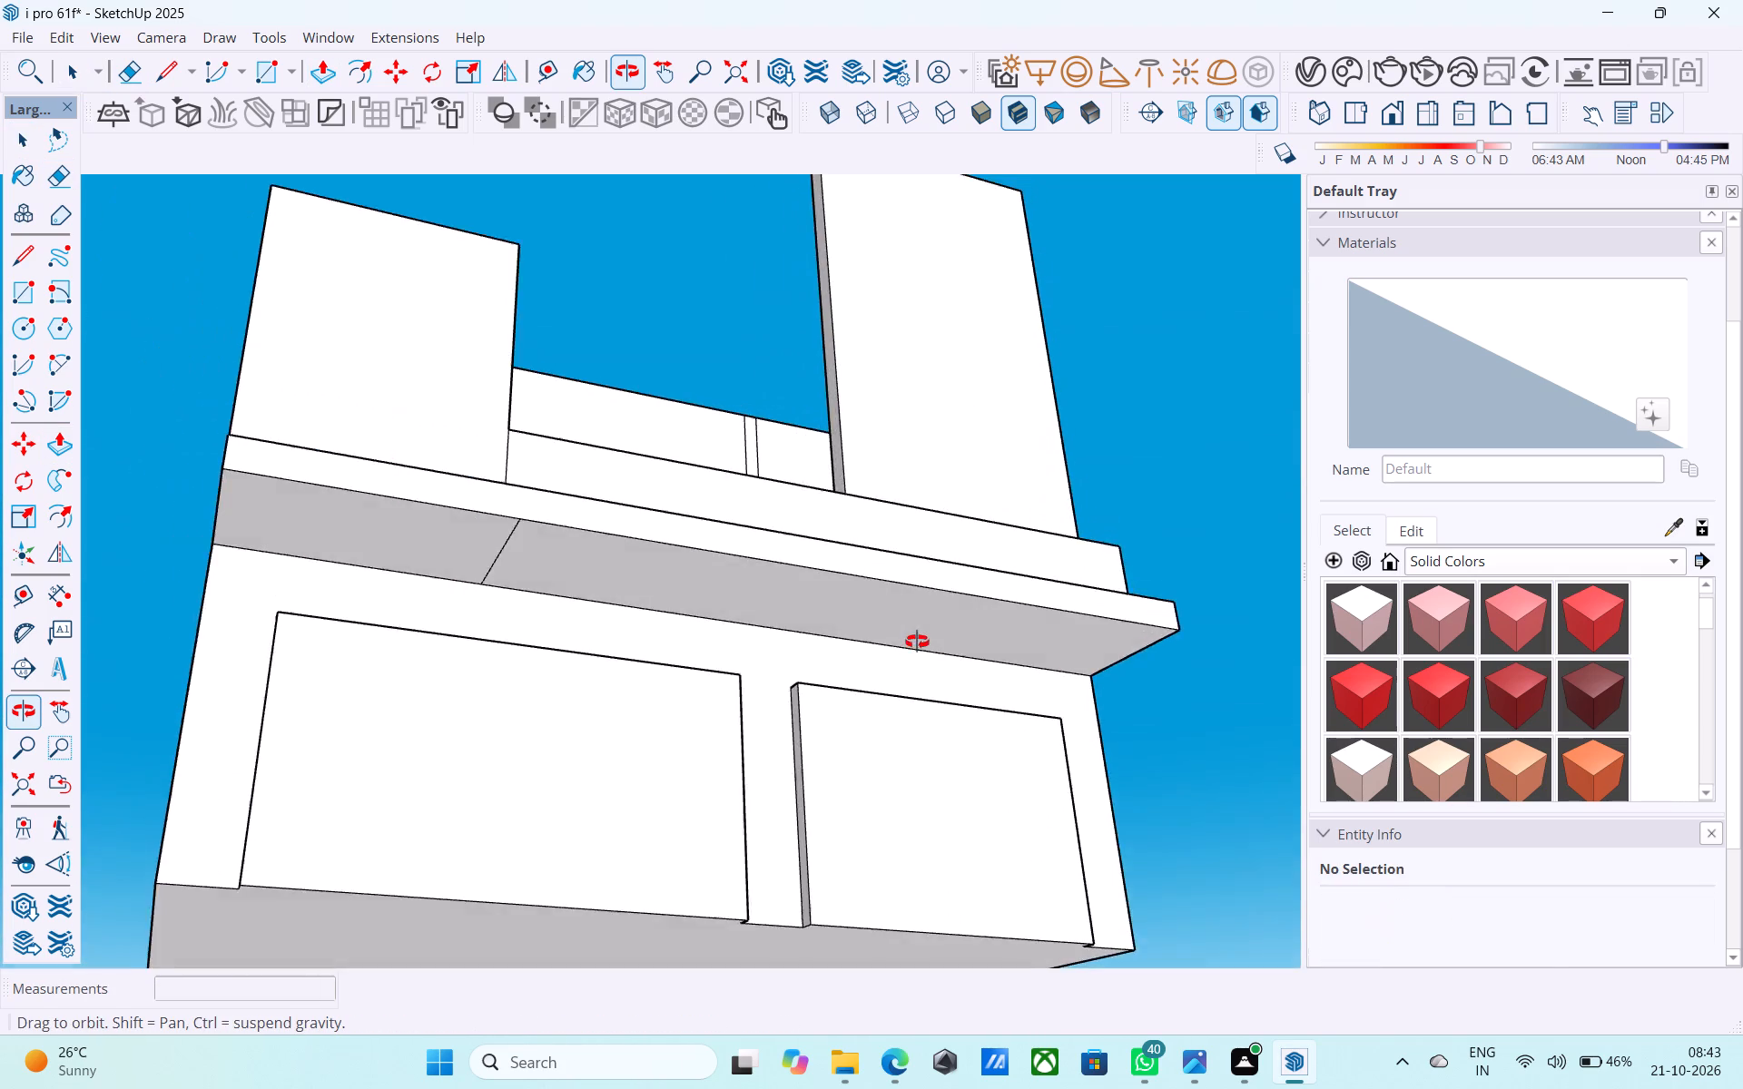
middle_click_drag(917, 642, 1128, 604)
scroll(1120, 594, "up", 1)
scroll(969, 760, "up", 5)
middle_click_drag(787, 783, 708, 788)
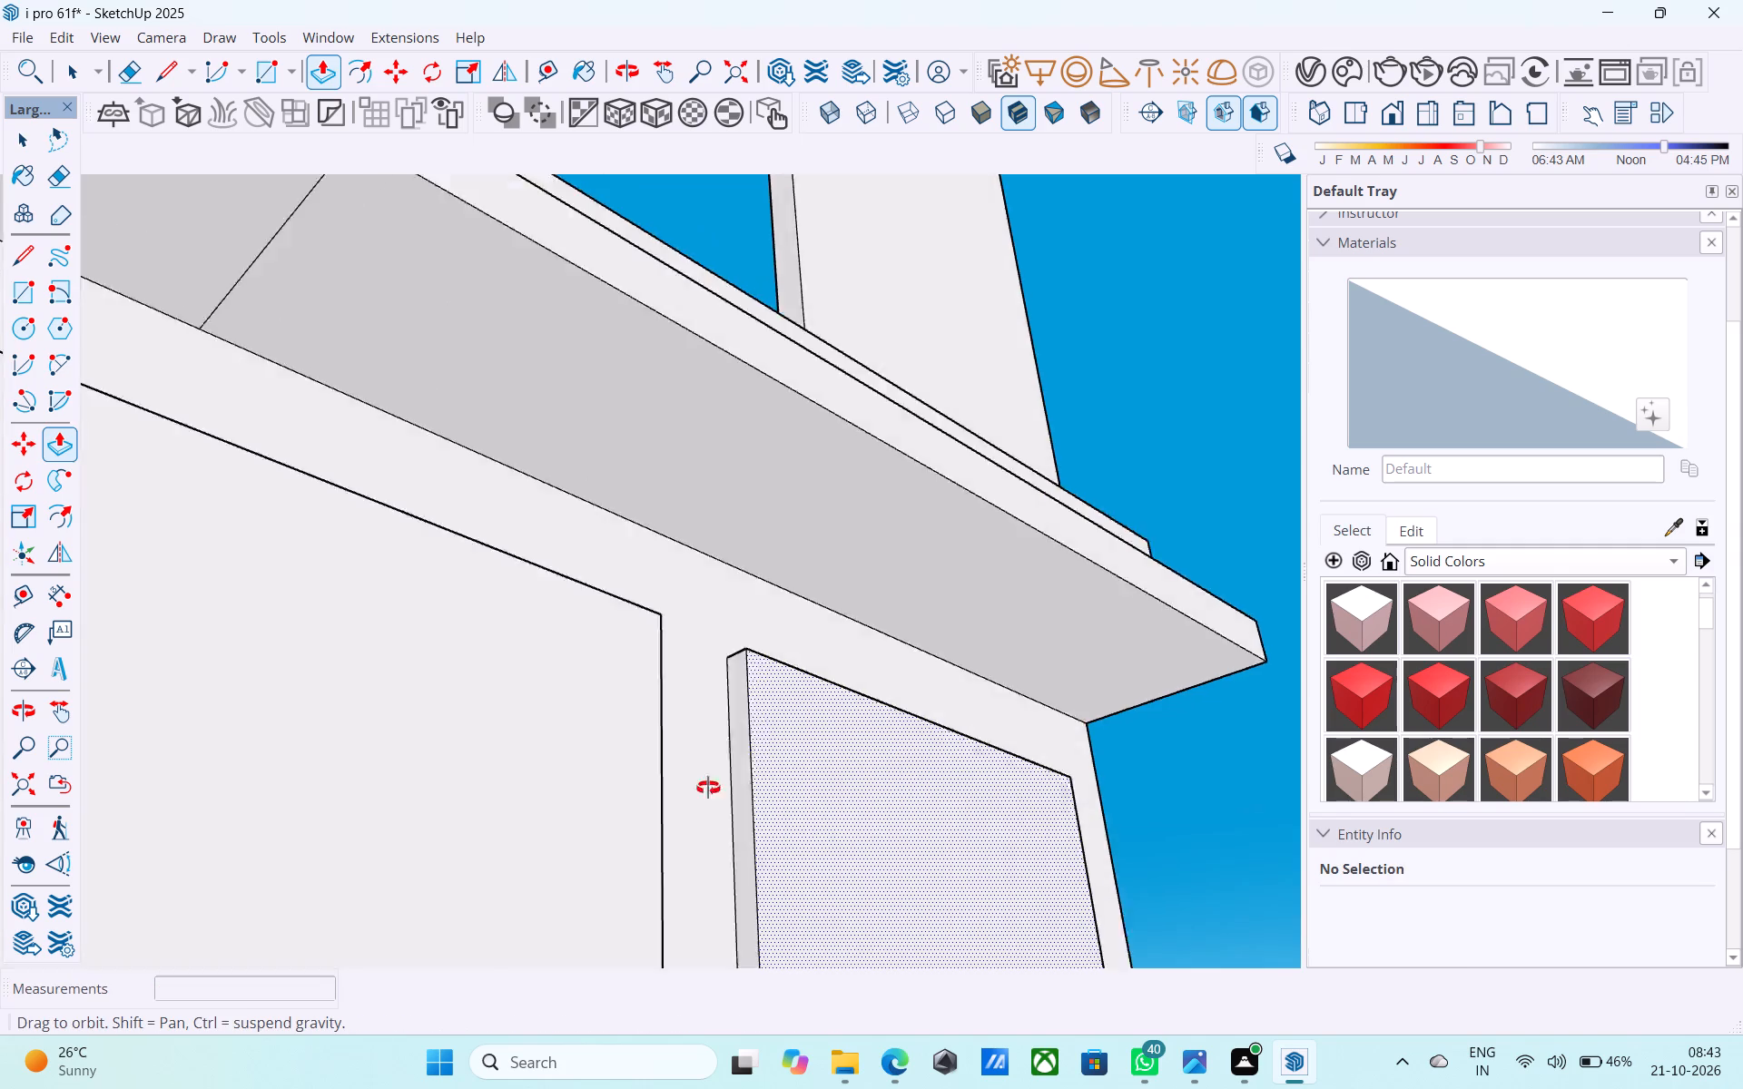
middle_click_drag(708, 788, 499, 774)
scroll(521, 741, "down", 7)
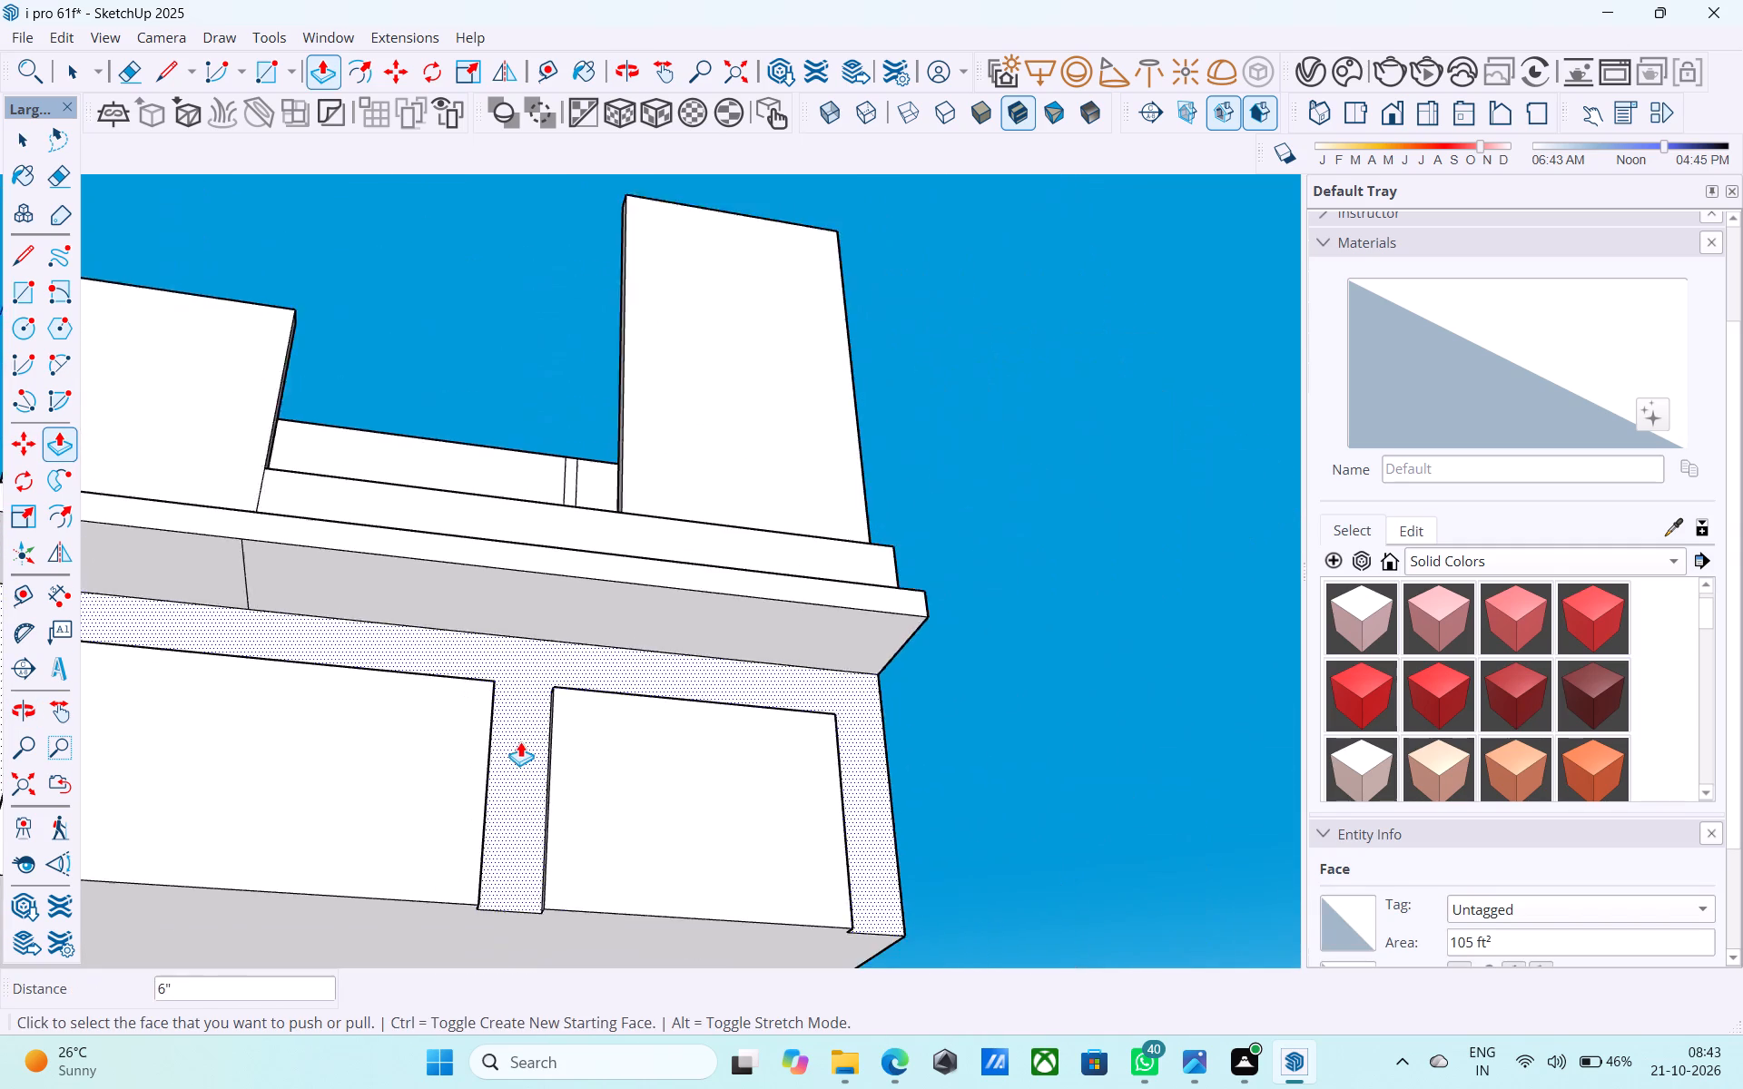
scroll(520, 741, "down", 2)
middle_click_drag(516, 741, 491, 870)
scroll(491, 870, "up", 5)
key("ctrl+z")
Pull the ground-floor front wall face around the two openings 6" outward.
middle_click_drag(526, 698, 515, 758)
left_click(519, 739)
scroll(723, 778, "down", 4)
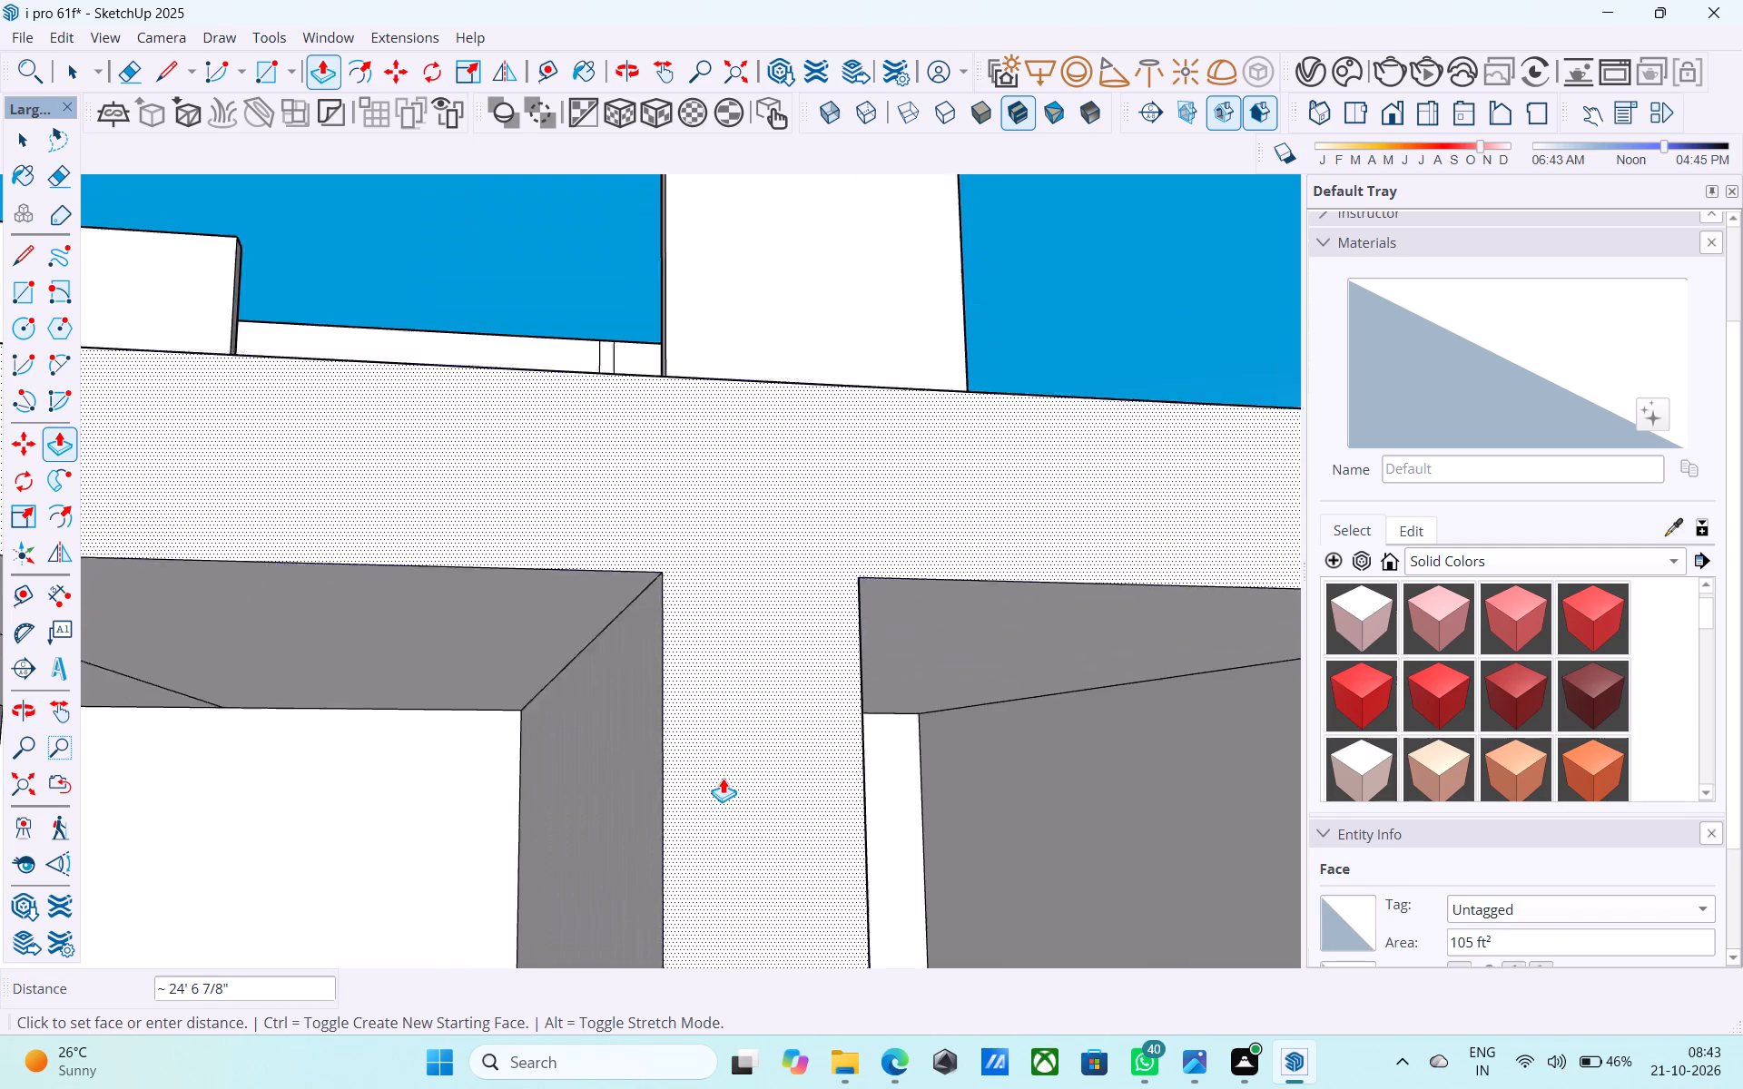
scroll(723, 778, "down", 2)
scroll(615, 788, "down", 5)
middle_click_drag(435, 819, 521, 825)
scroll(506, 818, "down", 6)
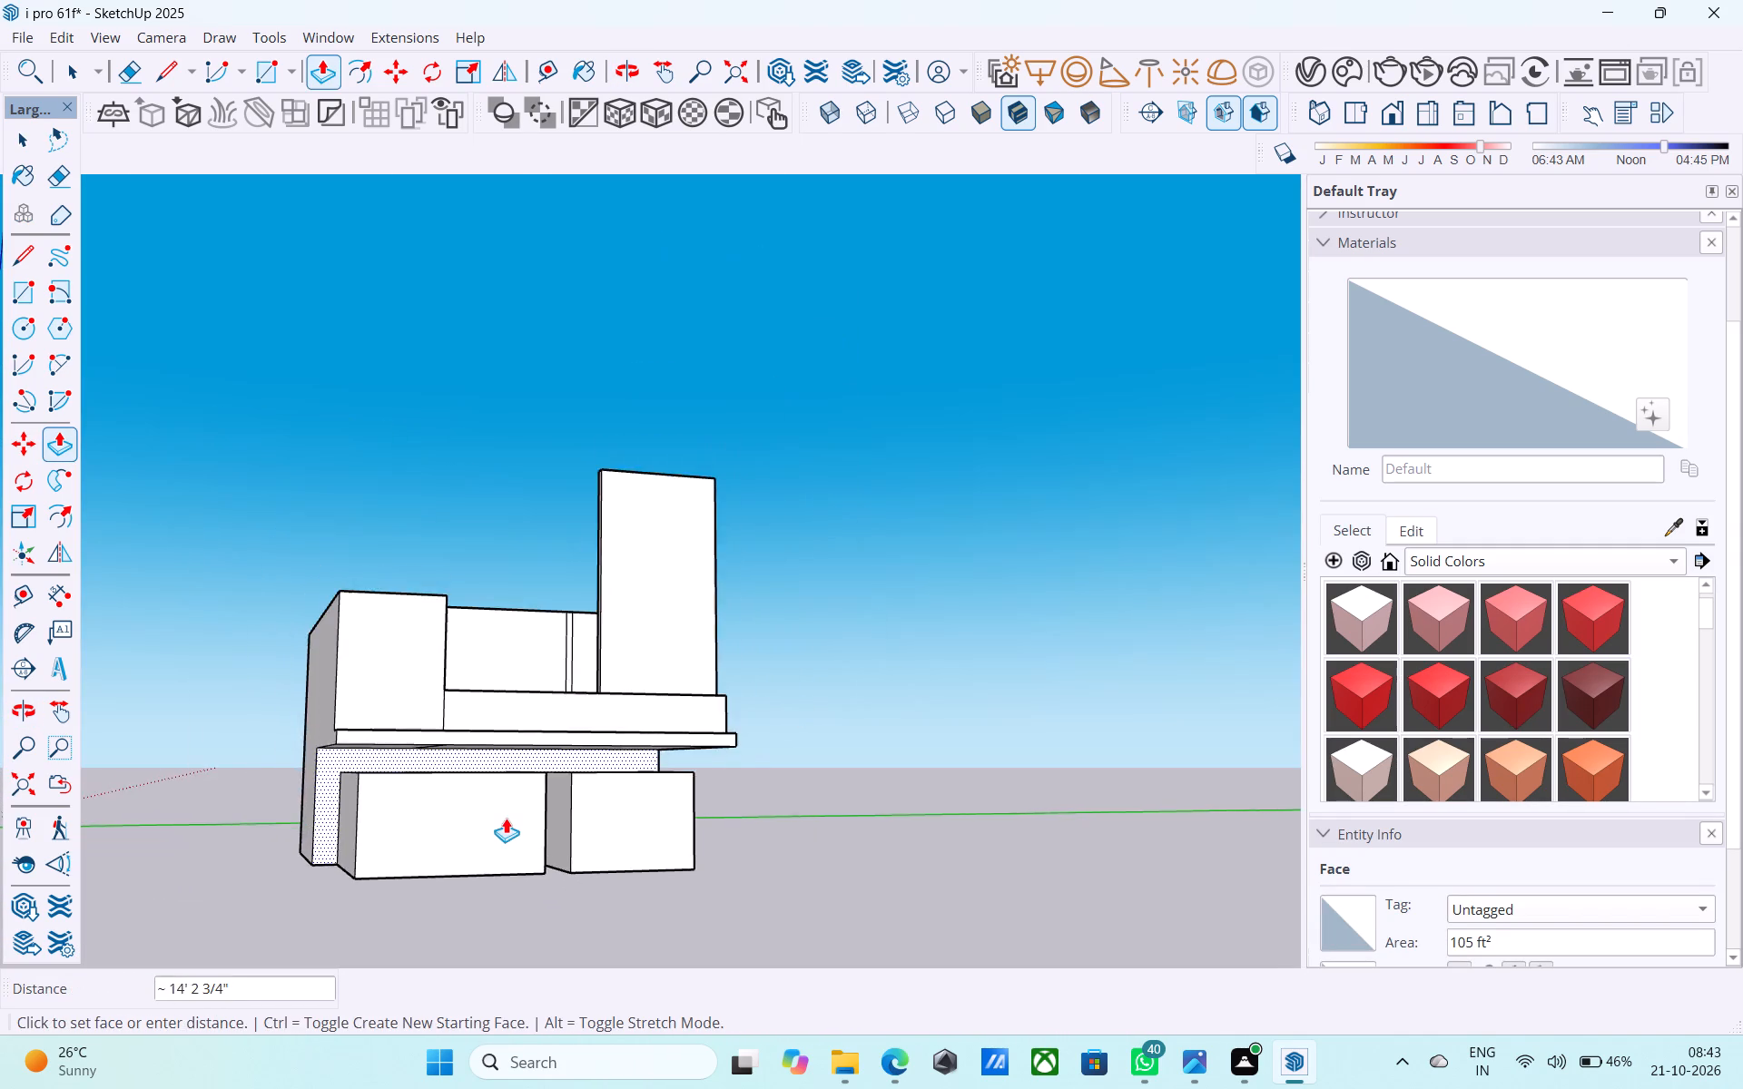
middle_click_drag(506, 818, 689, 882)
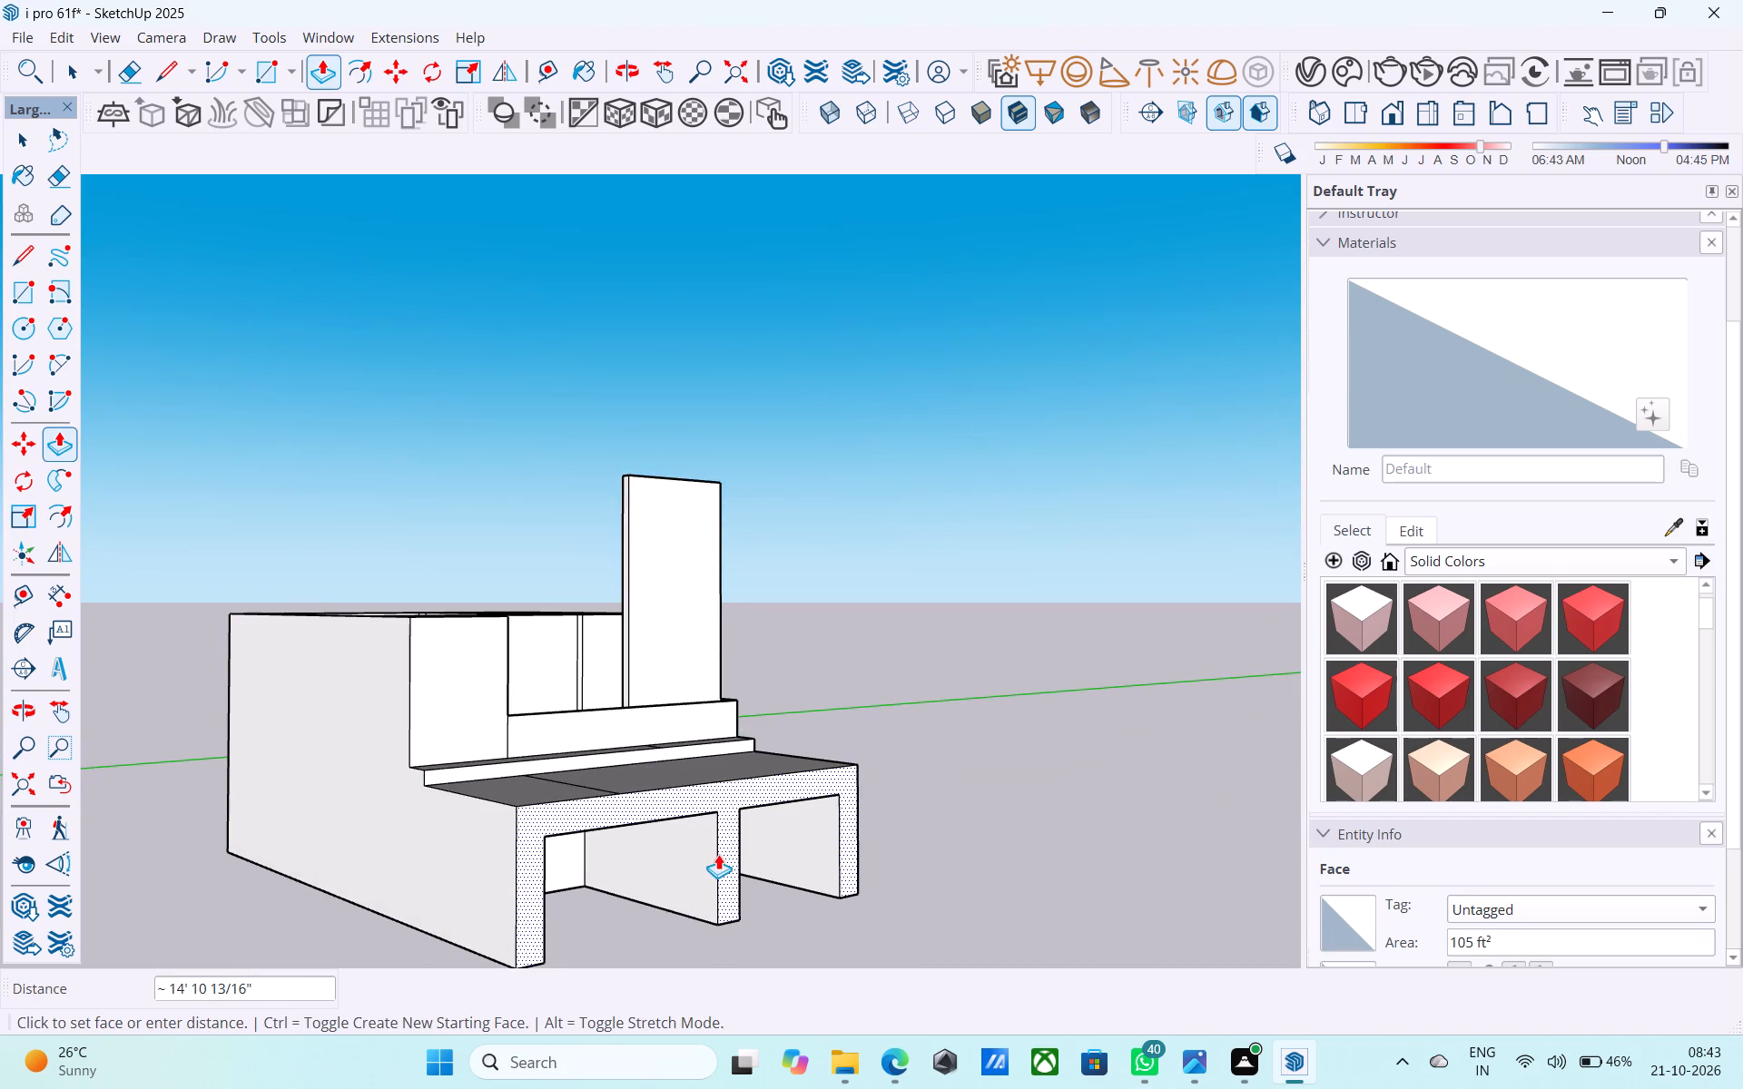
type("6\"")
key("Return")
key("space")
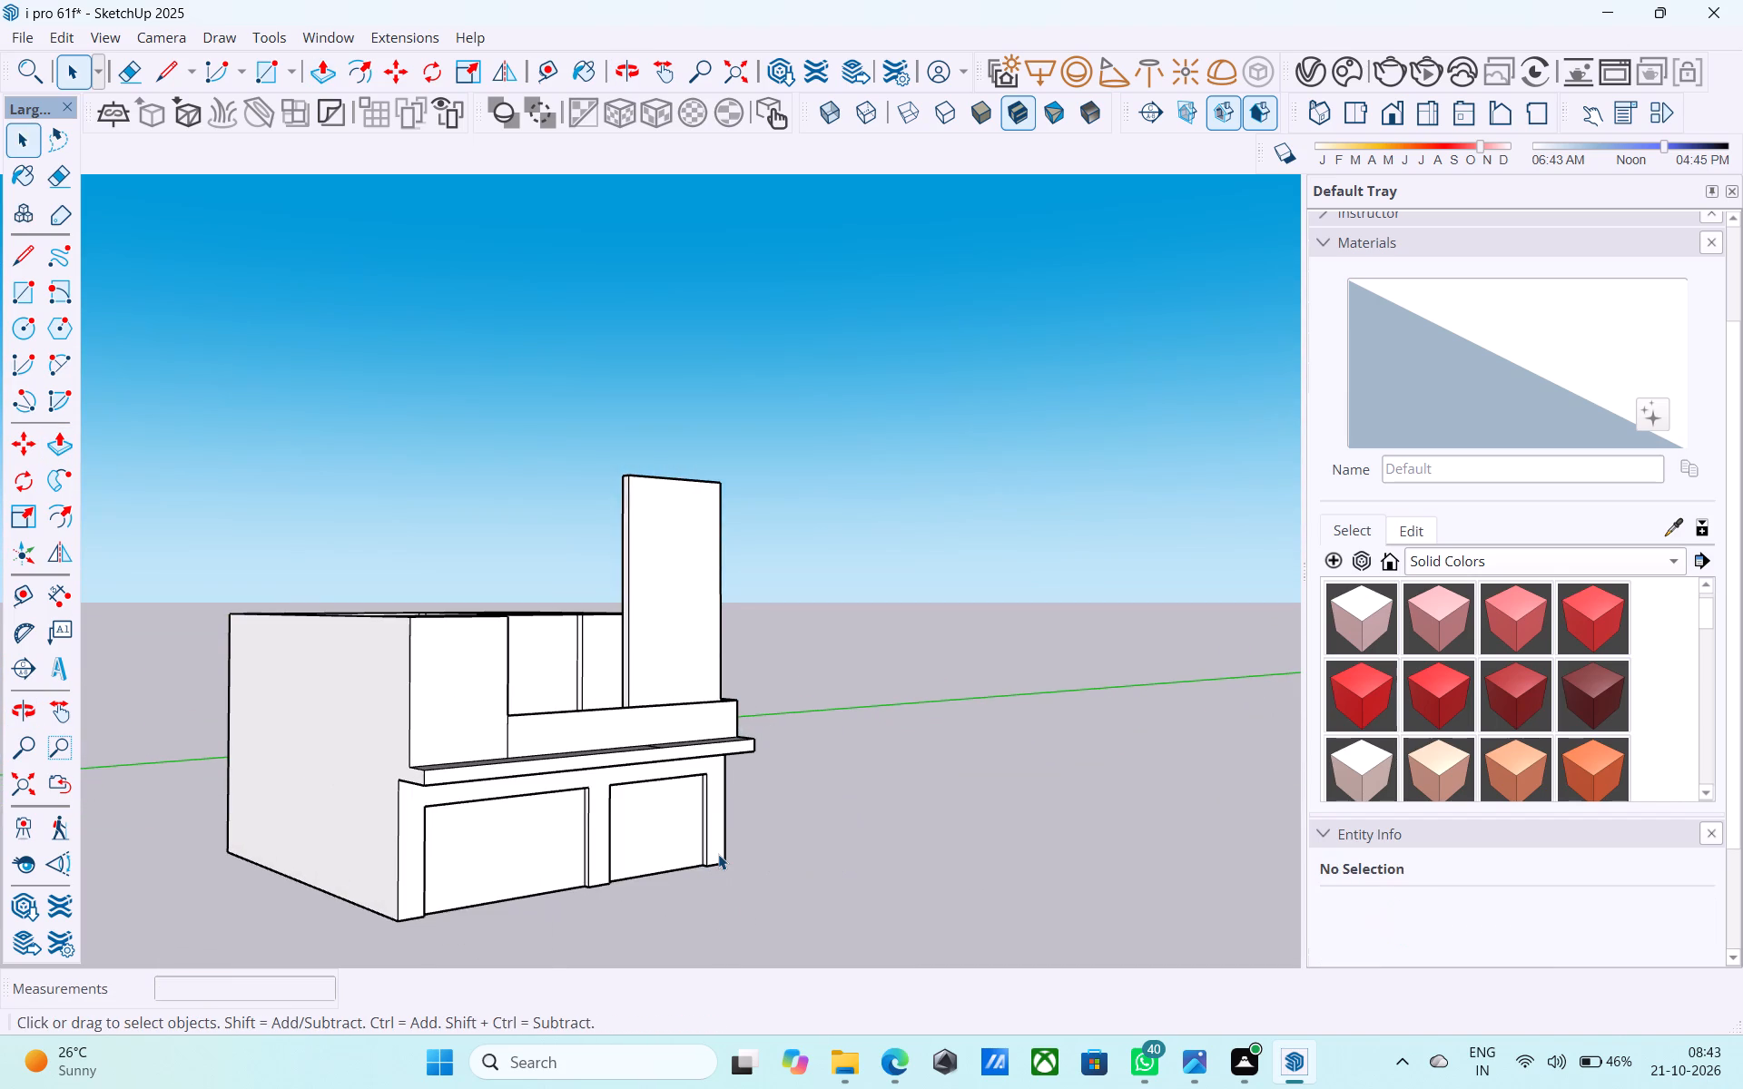
Examine the recessed front openings, slab, parapet and tall corner wall from the front, both sides and above.
scroll(722, 855, "down", 1)
middle_click_drag(724, 856, 641, 807)
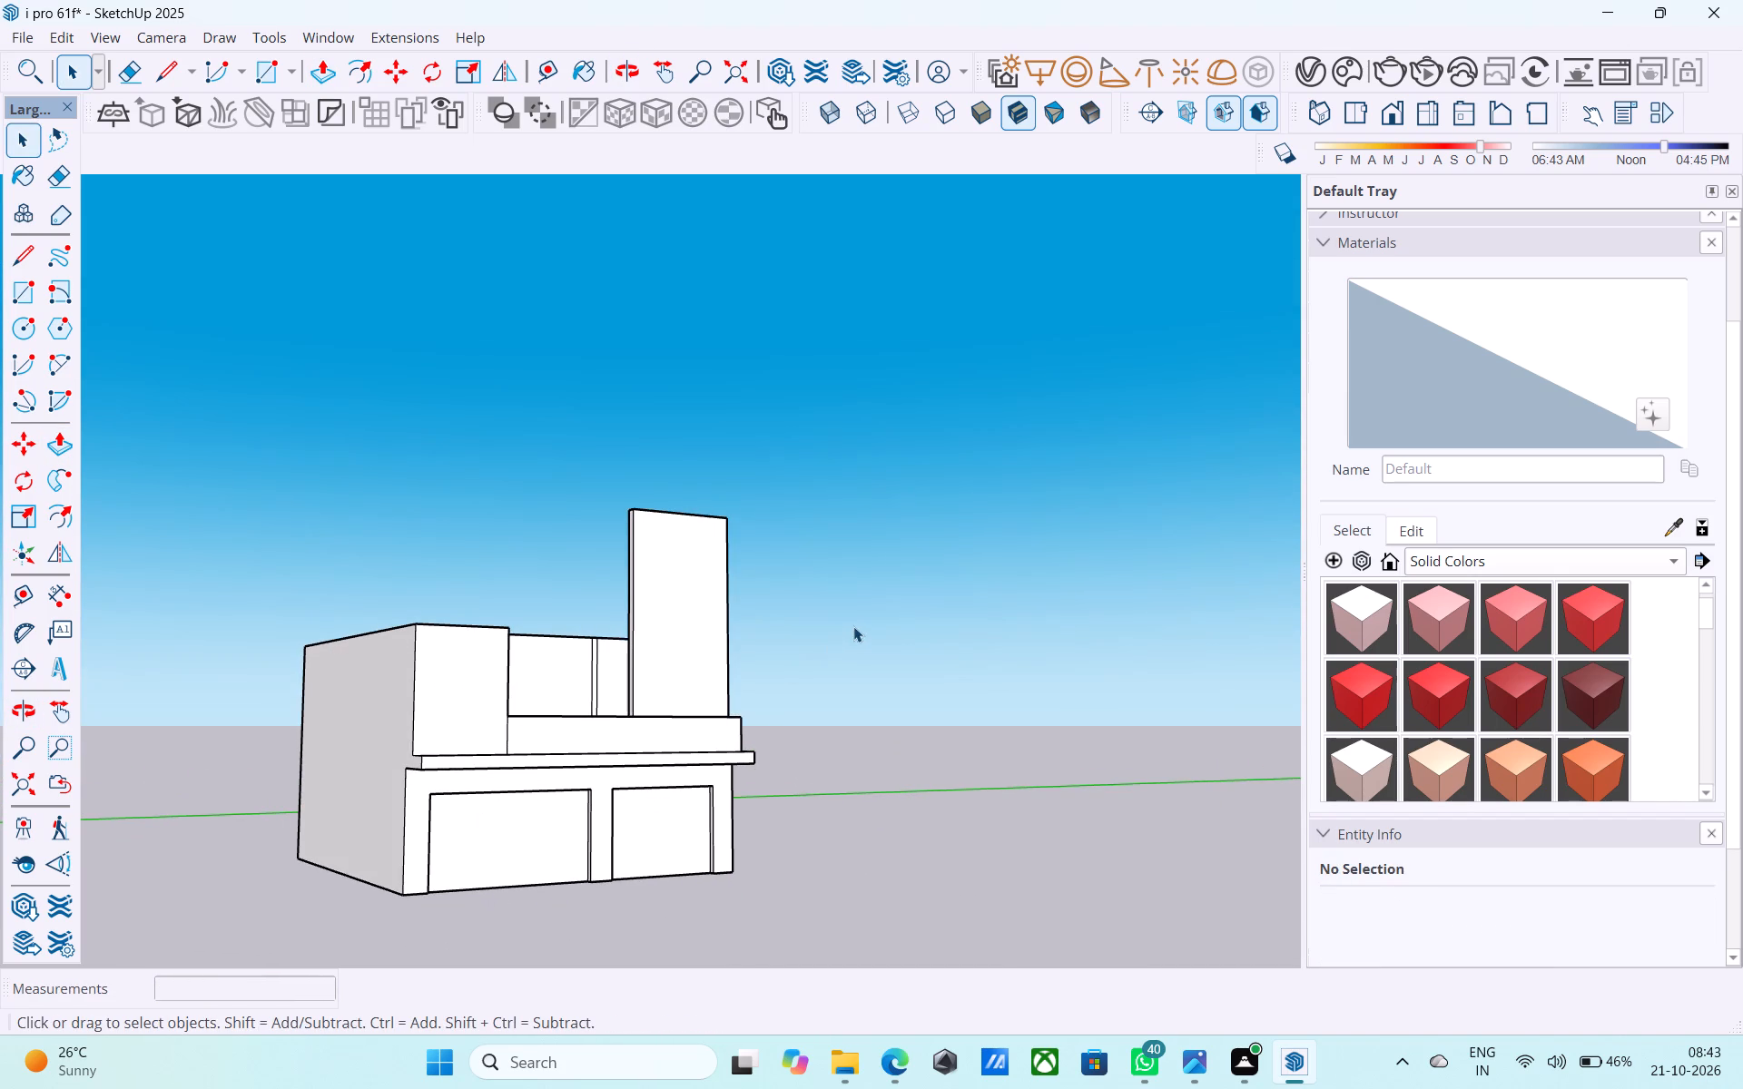
scroll(1137, 531, "down", 3)
middle_click_drag(1098, 548, 666, 752)
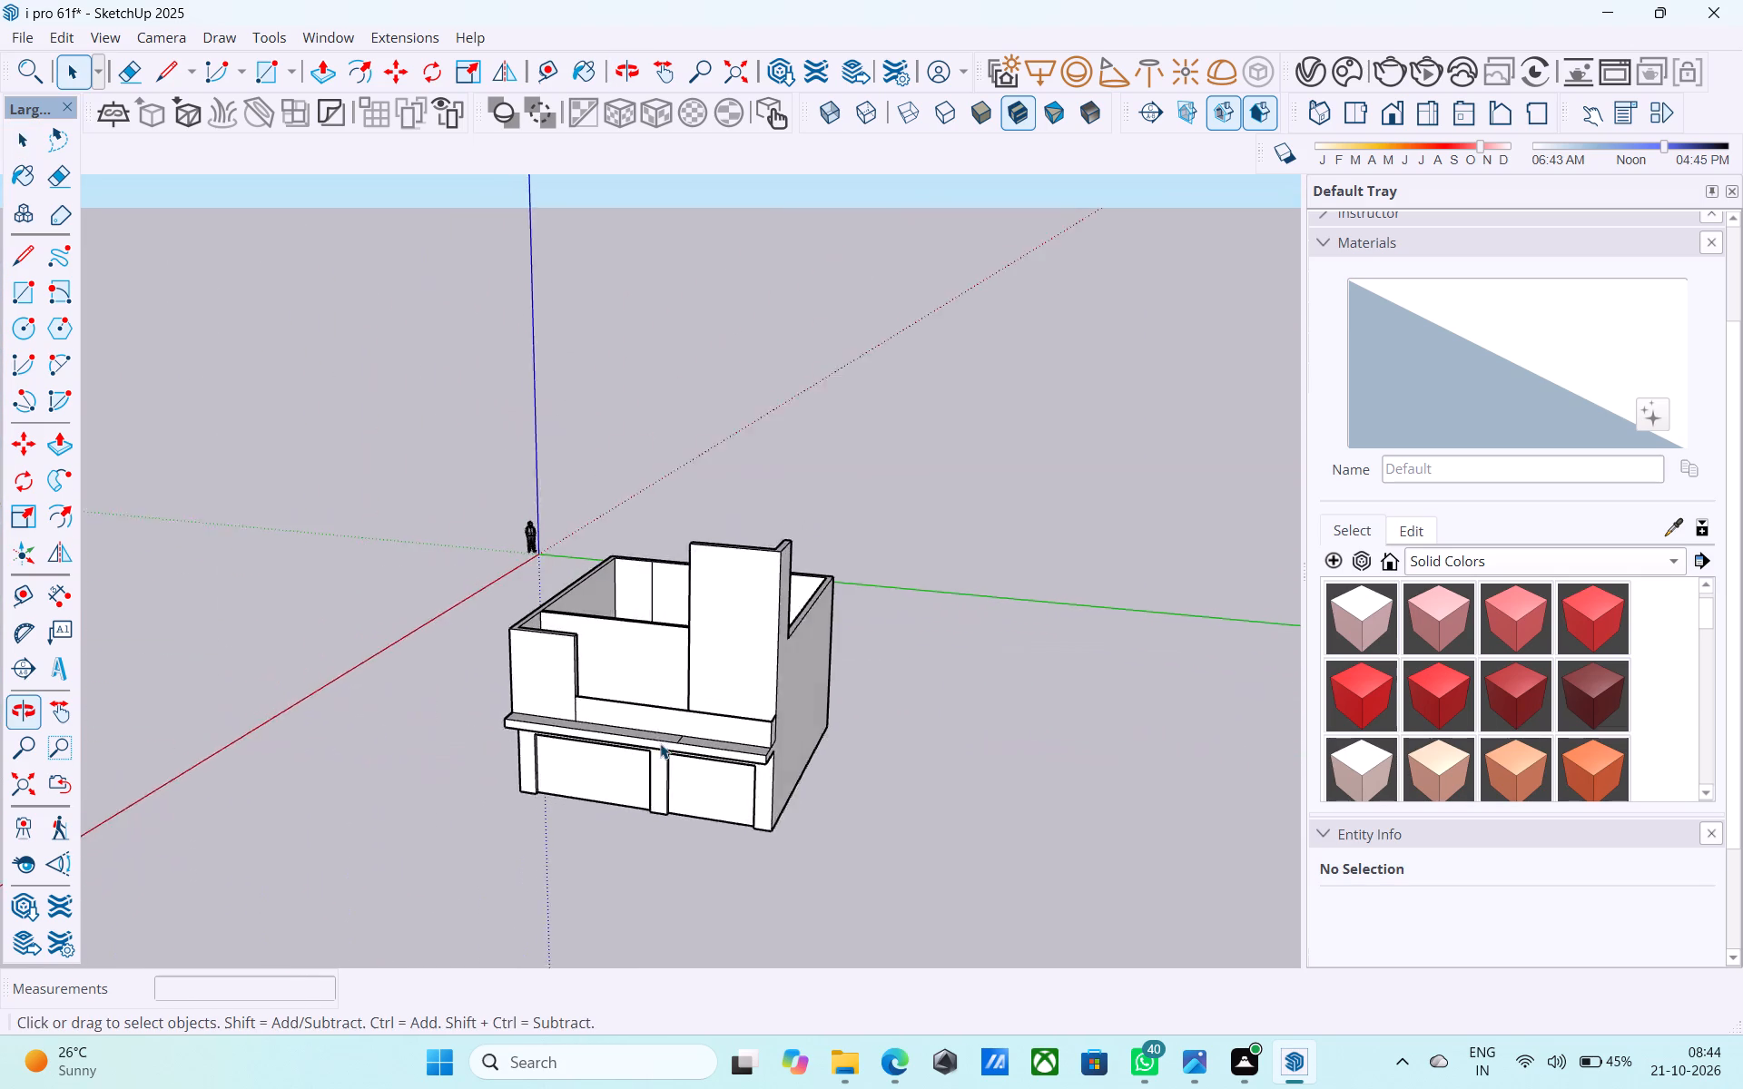
scroll(658, 743, "up", 4)
middle_click_drag(663, 697, 883, 574)
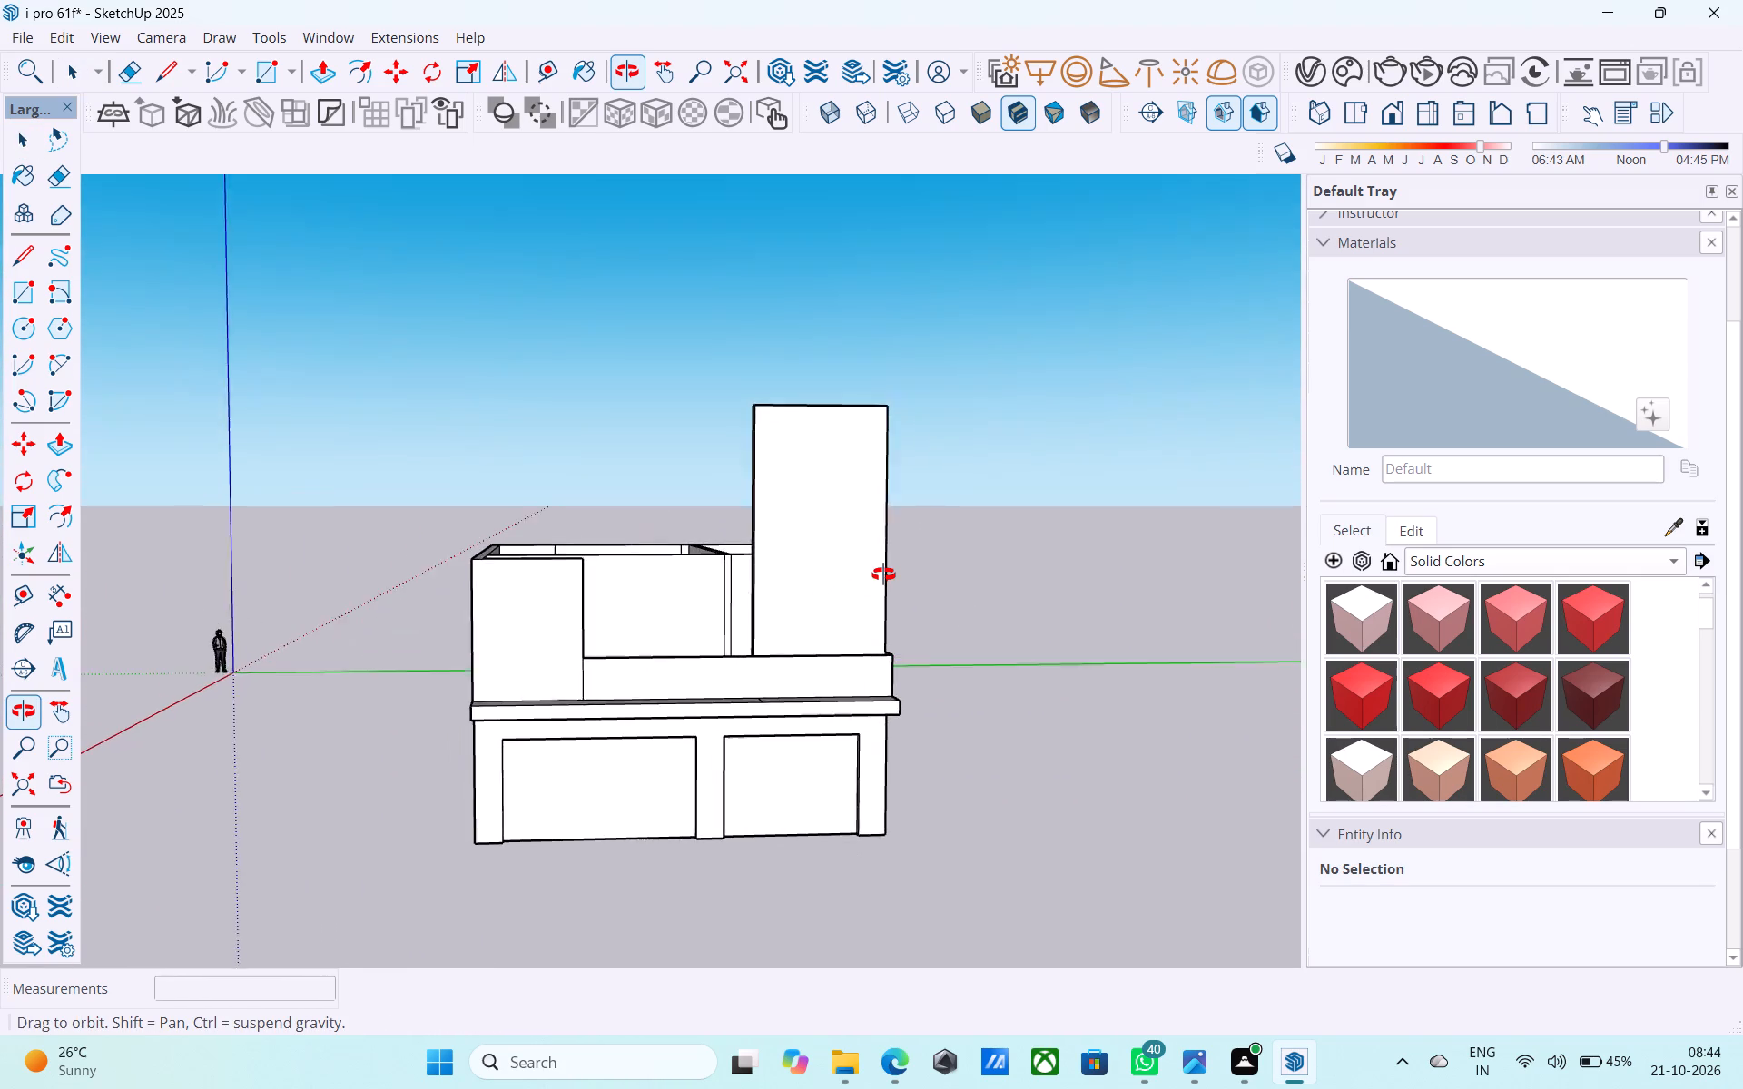
middle_click_drag(883, 574, 583, 666)
scroll(853, 714, "up", 3)
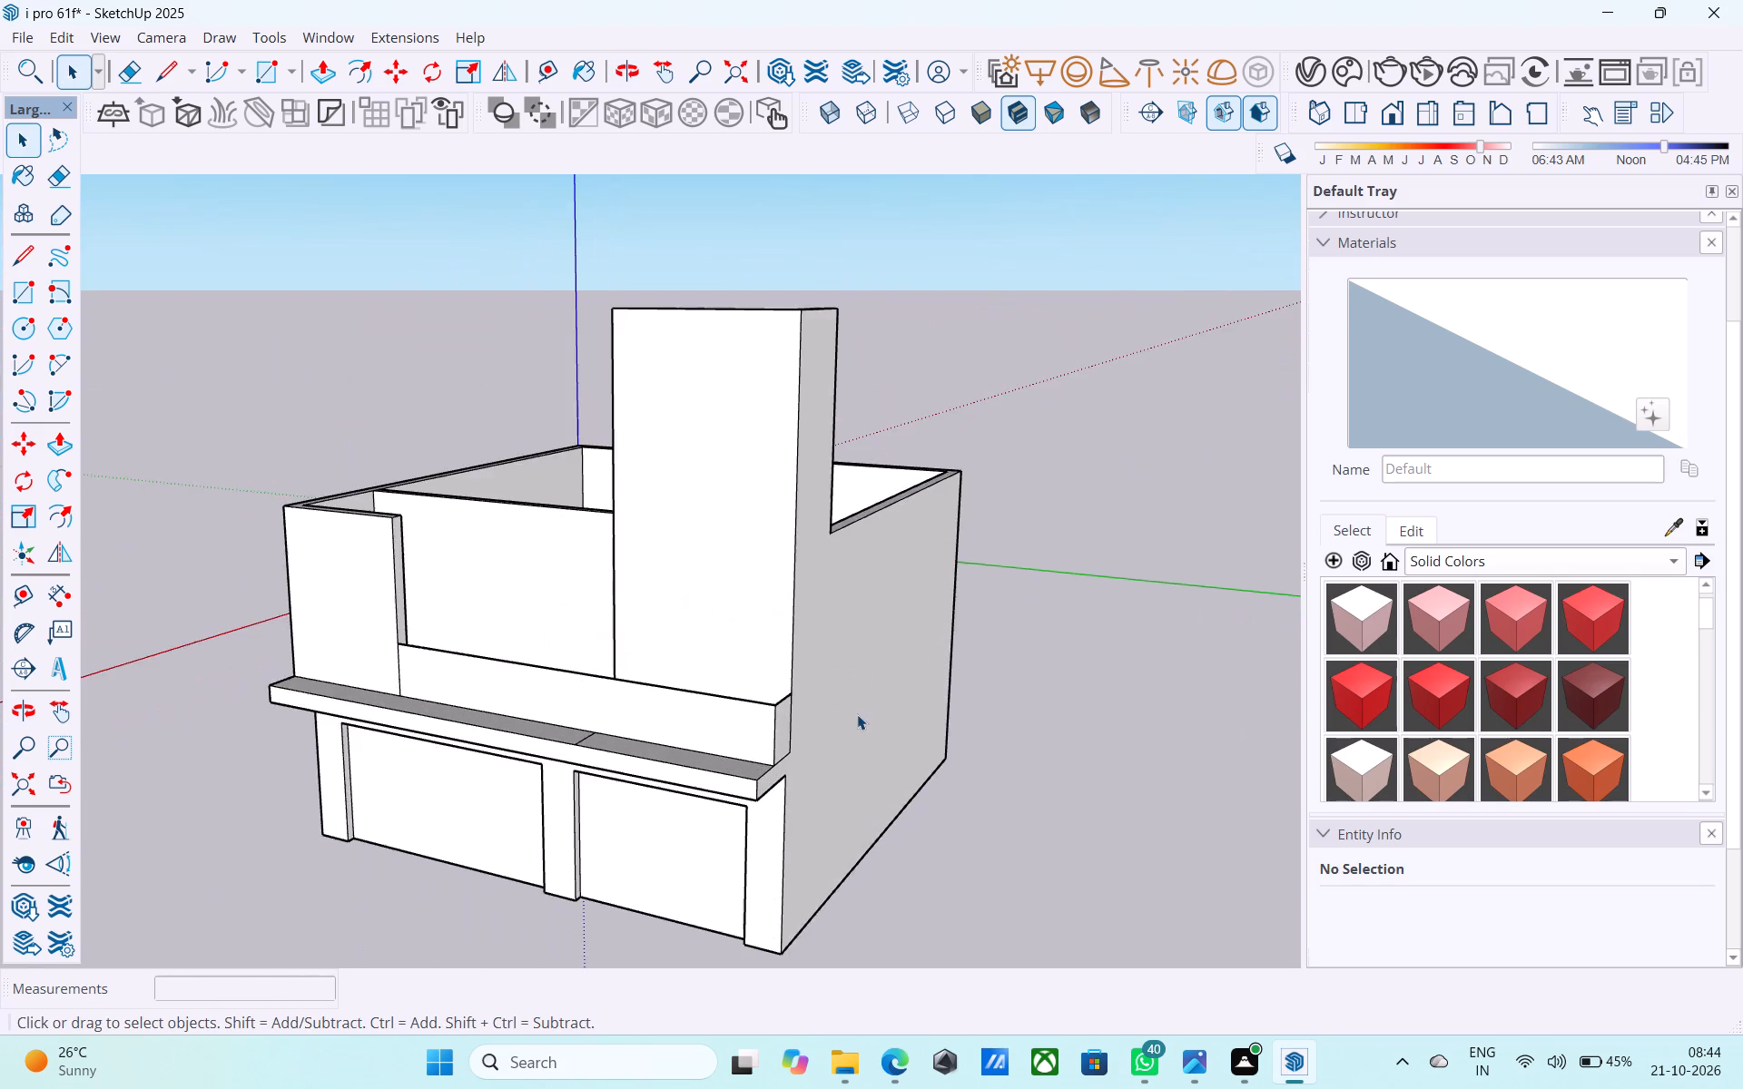
scroll(857, 714, "up", 4)
middle_click_drag(789, 730, 632, 760)
middle_click_drag(460, 809, 696, 825)
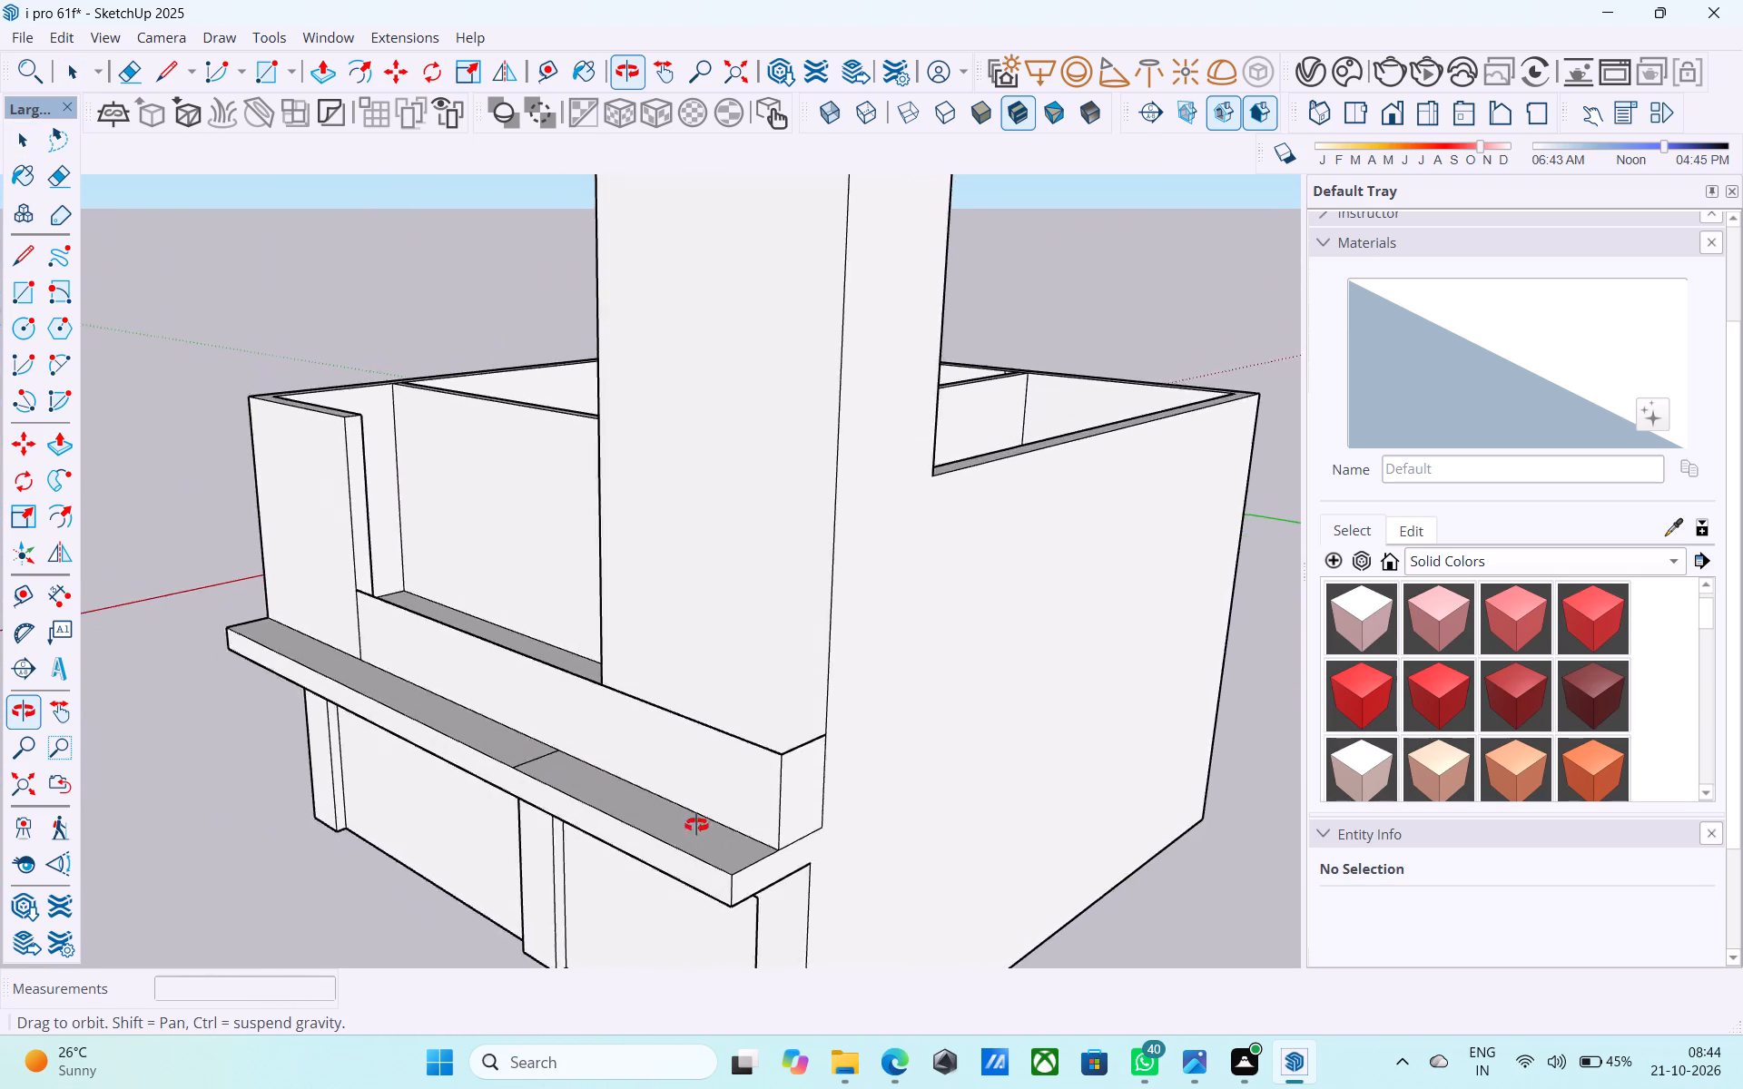
middle_click_drag(696, 825, 778, 721)
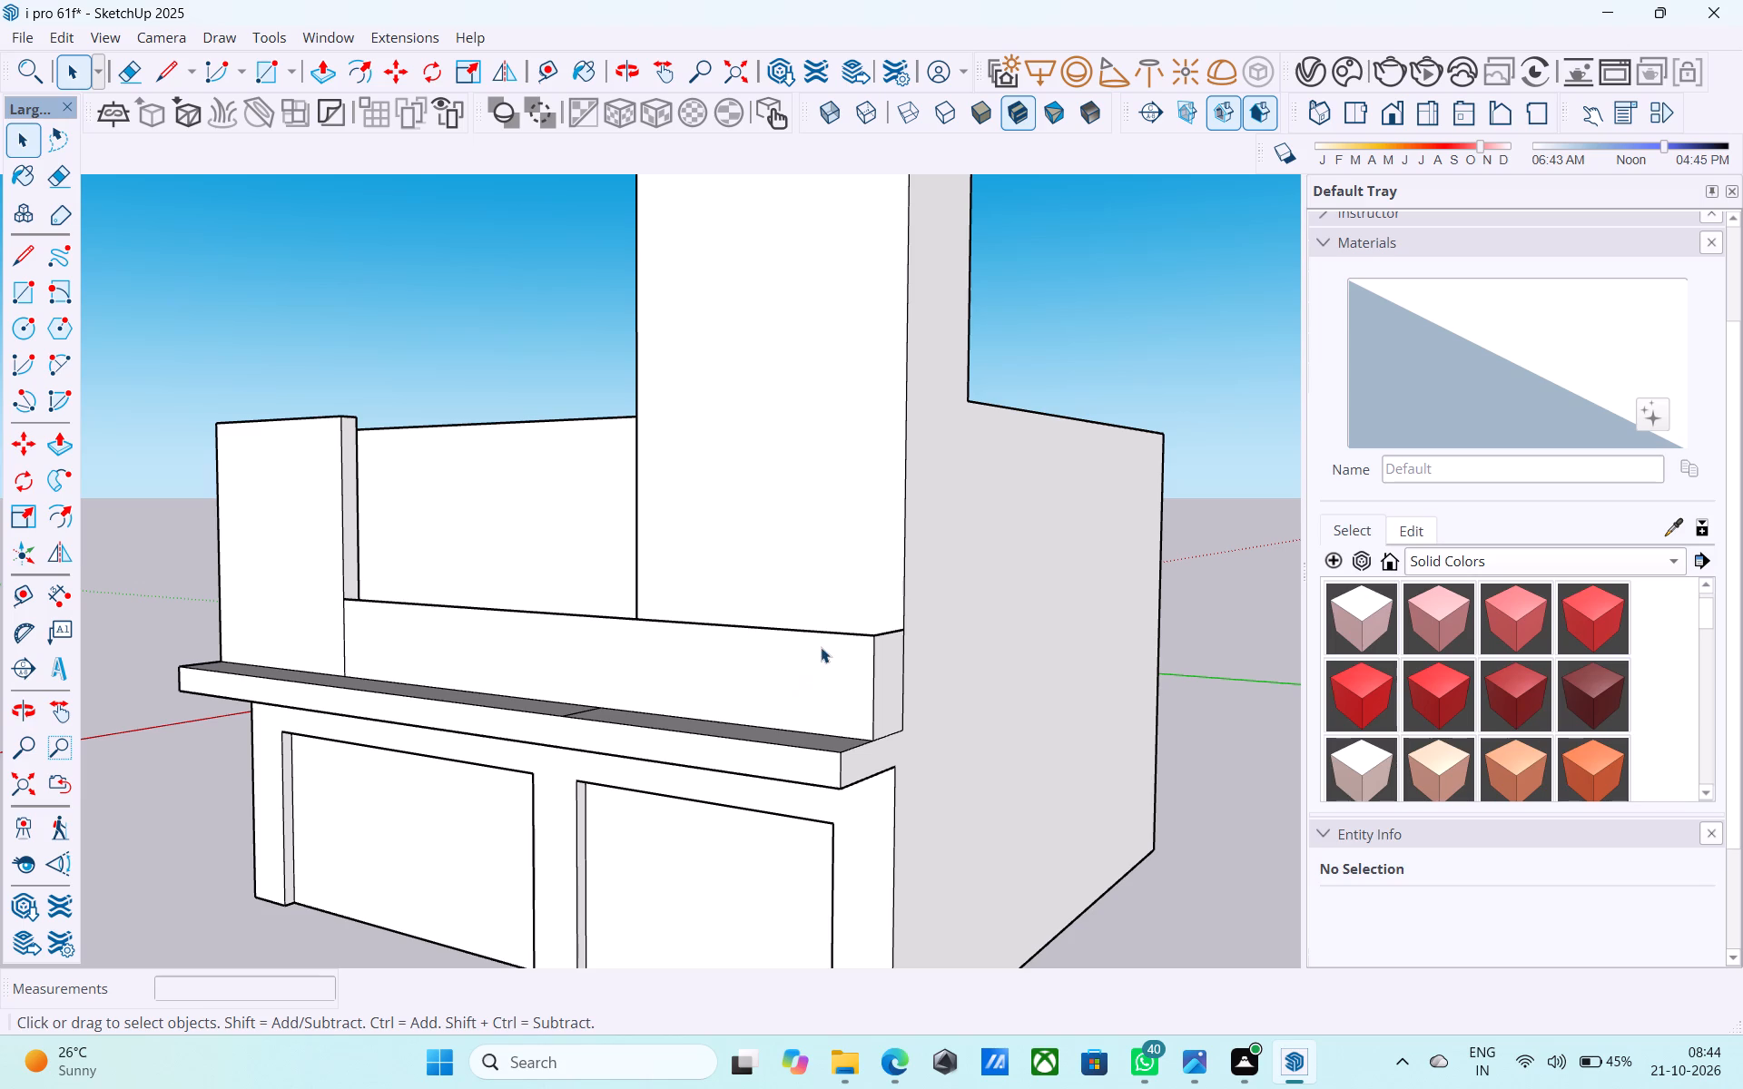
middle_click_drag(824, 641, 1070, 809)
middle_click_drag(842, 684, 861, 673)
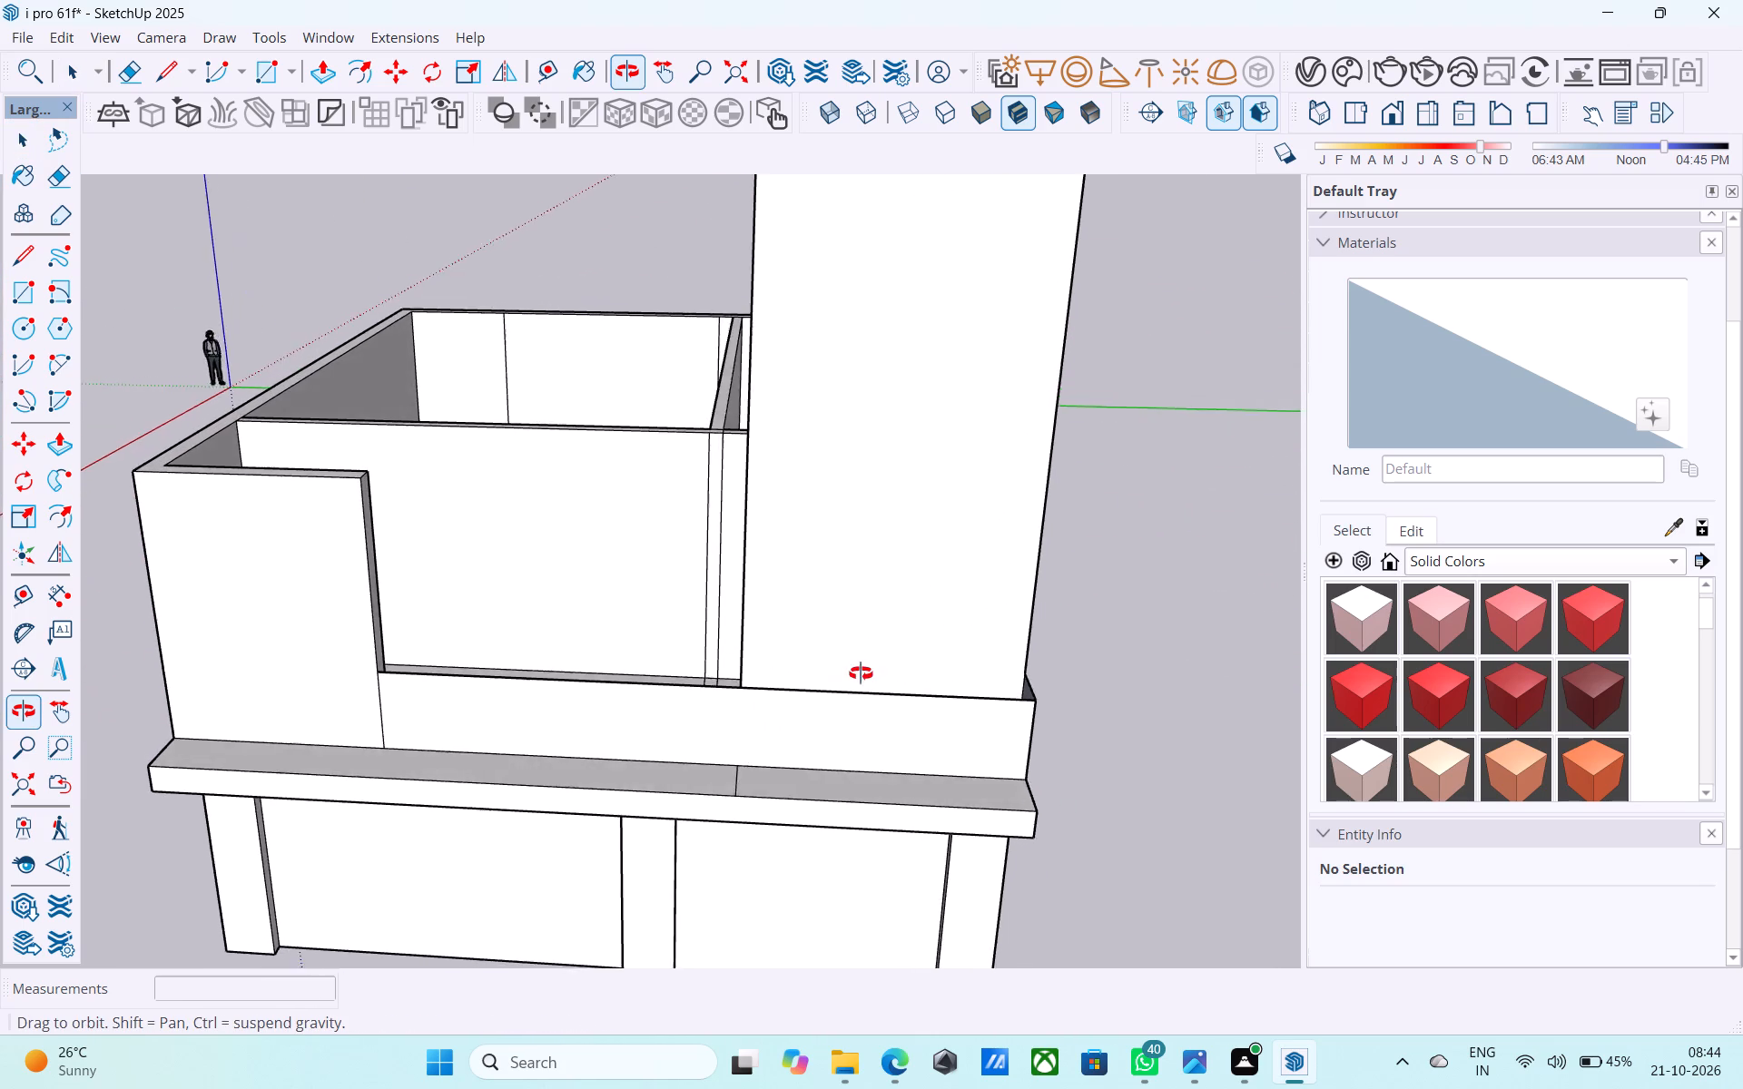
middle_click_drag(861, 673, 951, 692)
scroll(951, 692, "down", 4)
middle_click_drag(951, 692, 986, 610)
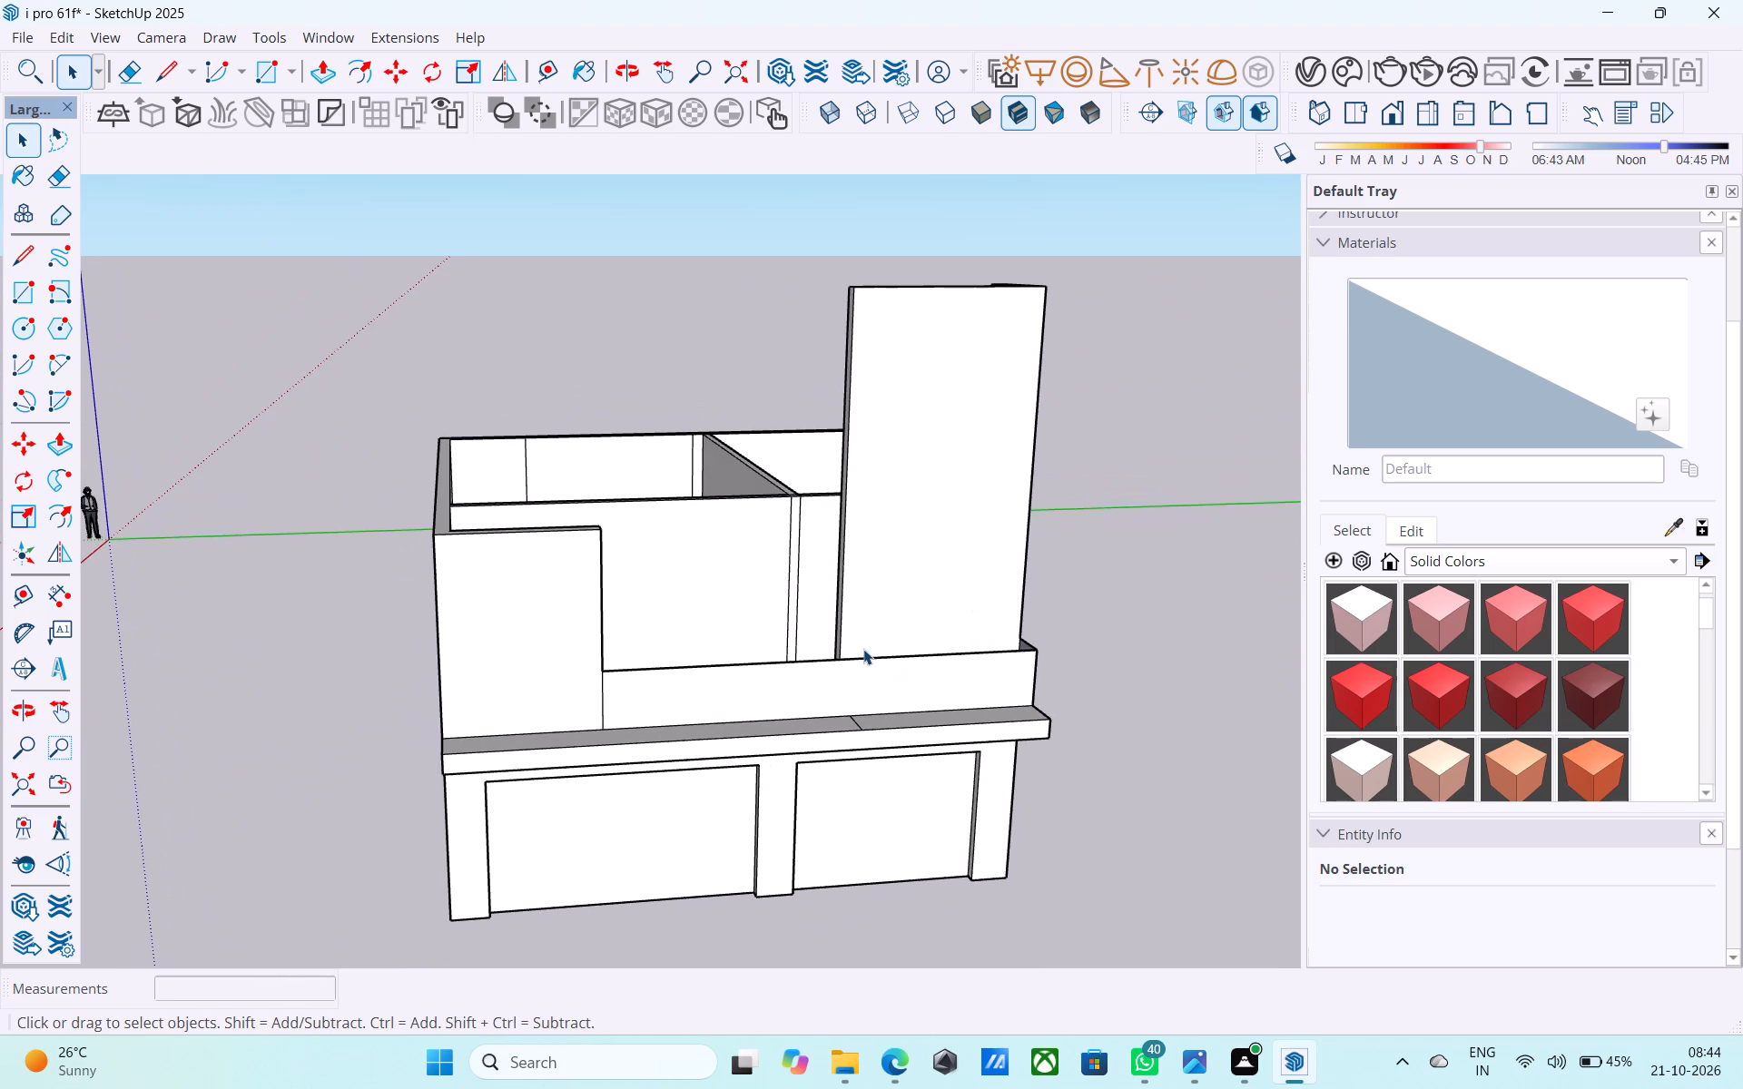
middle_click_drag(869, 634, 869, 633)
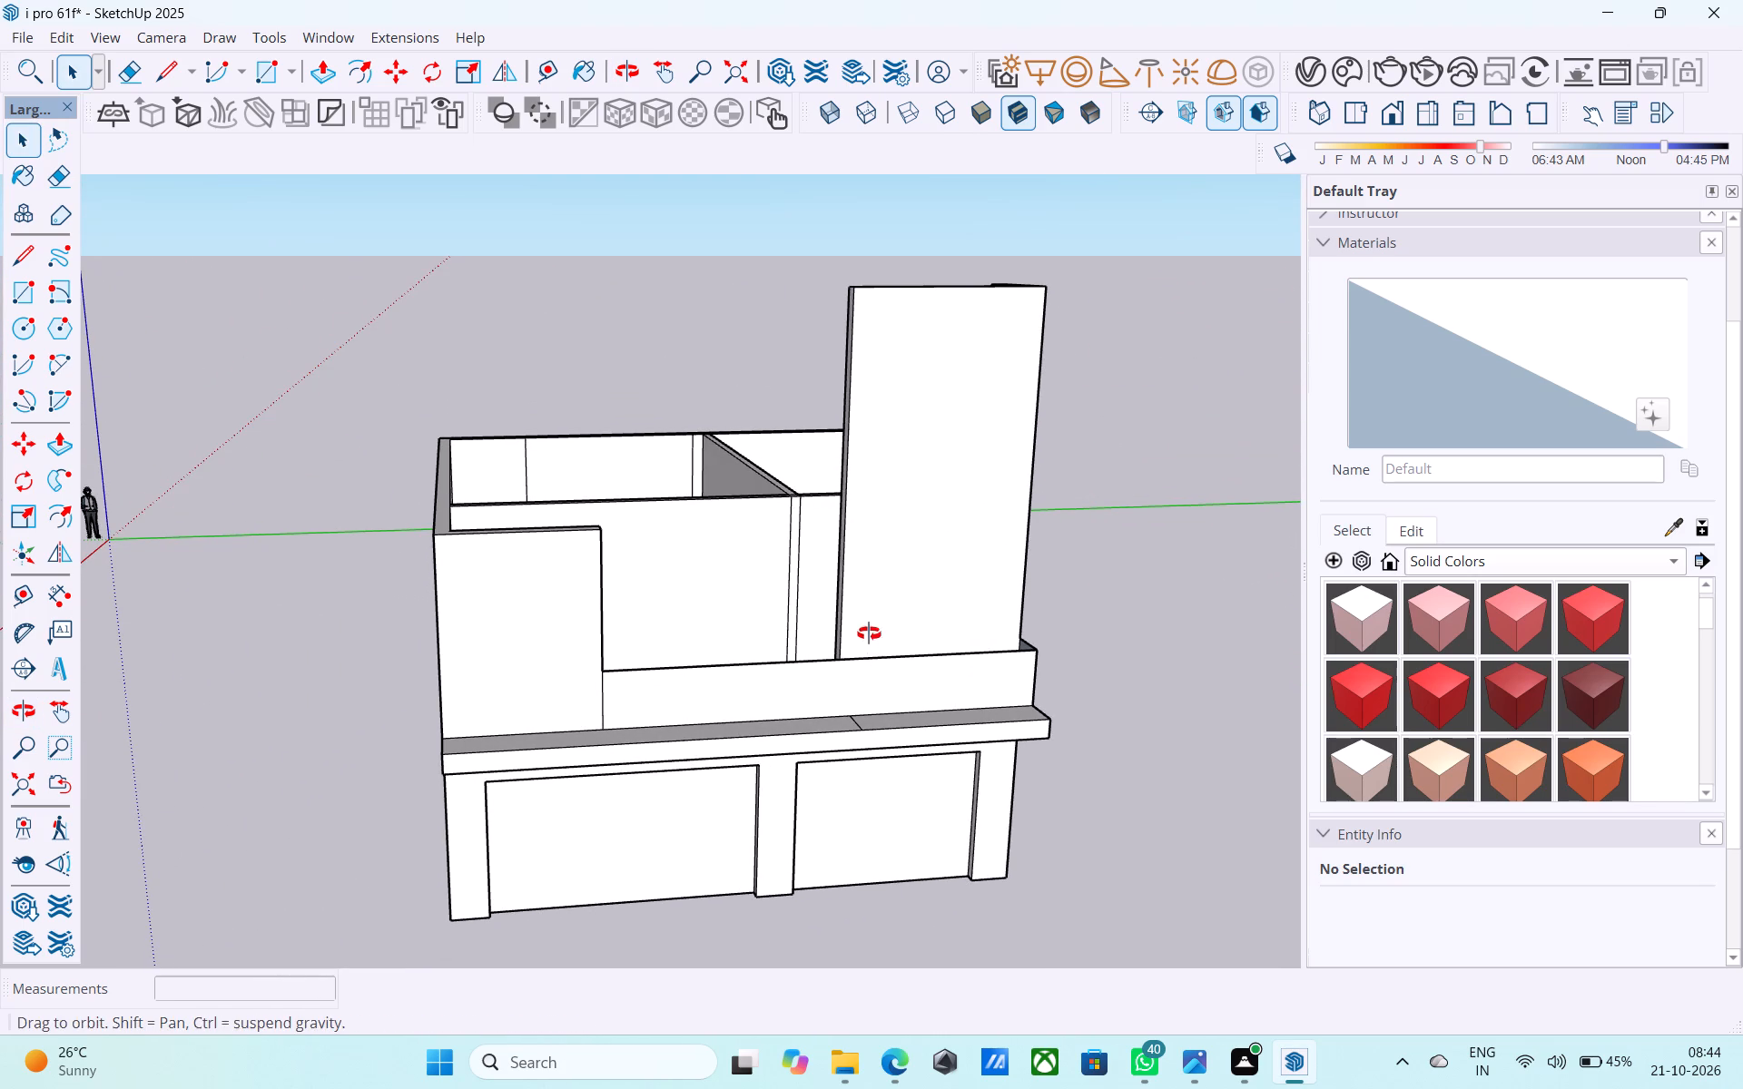
middle_click_drag(869, 633, 383, 705)
middle_click_drag(571, 656, 1295, 720)
scroll(1295, 719, "down", 2)
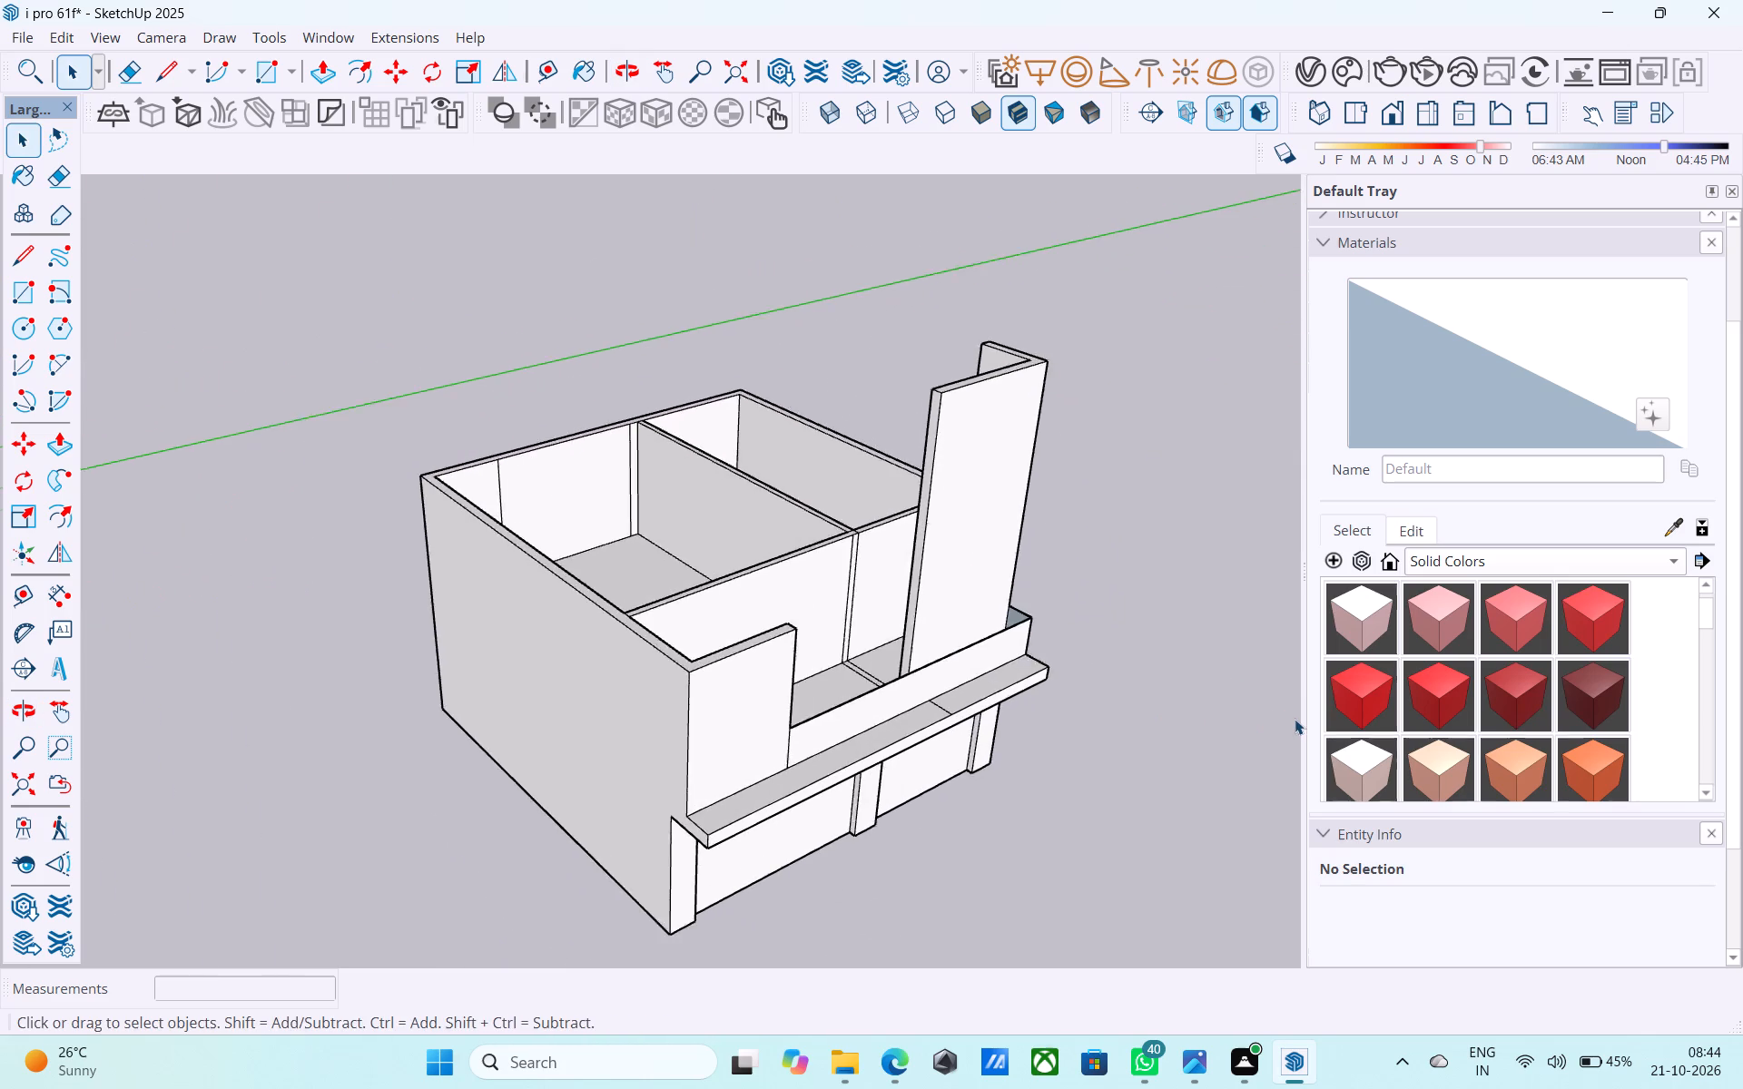
Erase the vertical seam line on the inner face of the back wall in the larger rear room.
scroll(1295, 719, "down", 2)
middle_click_drag(1154, 717, 795, 768)
scroll(649, 461, "up", 3)
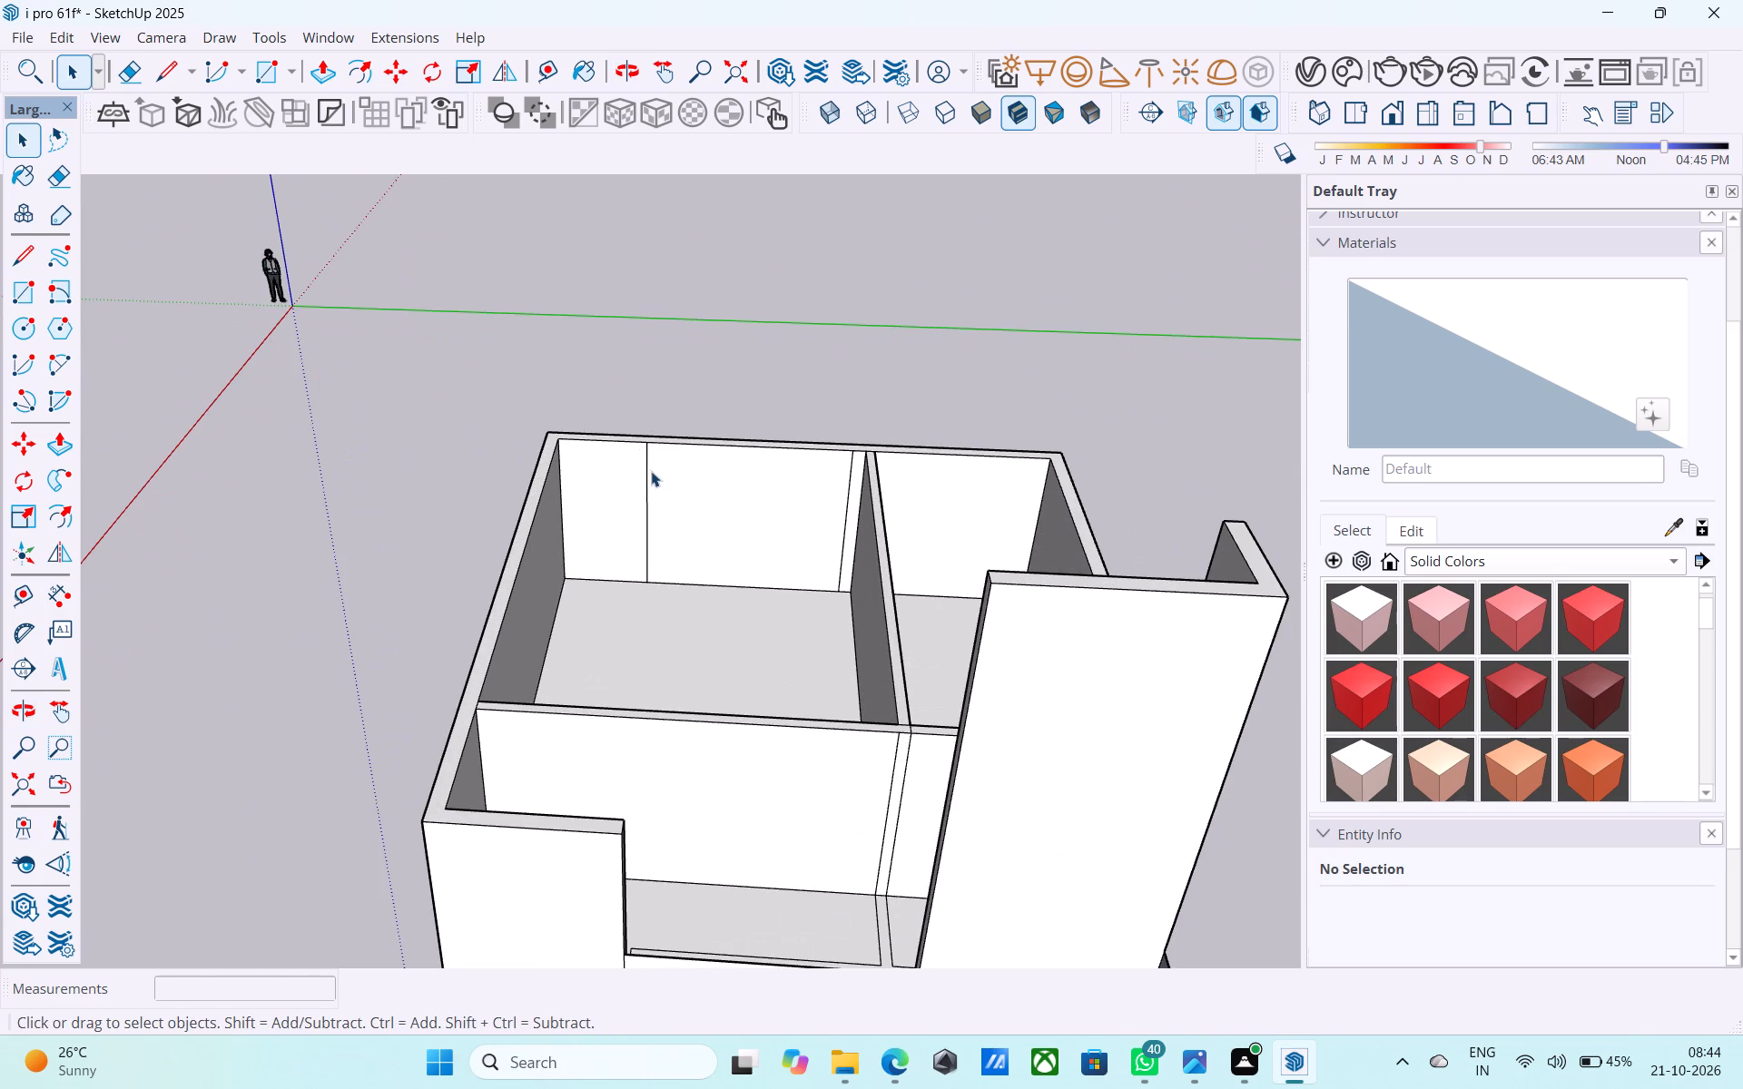
scroll(652, 476, "up", 2)
key("e")
left_click(652, 476)
key("space")
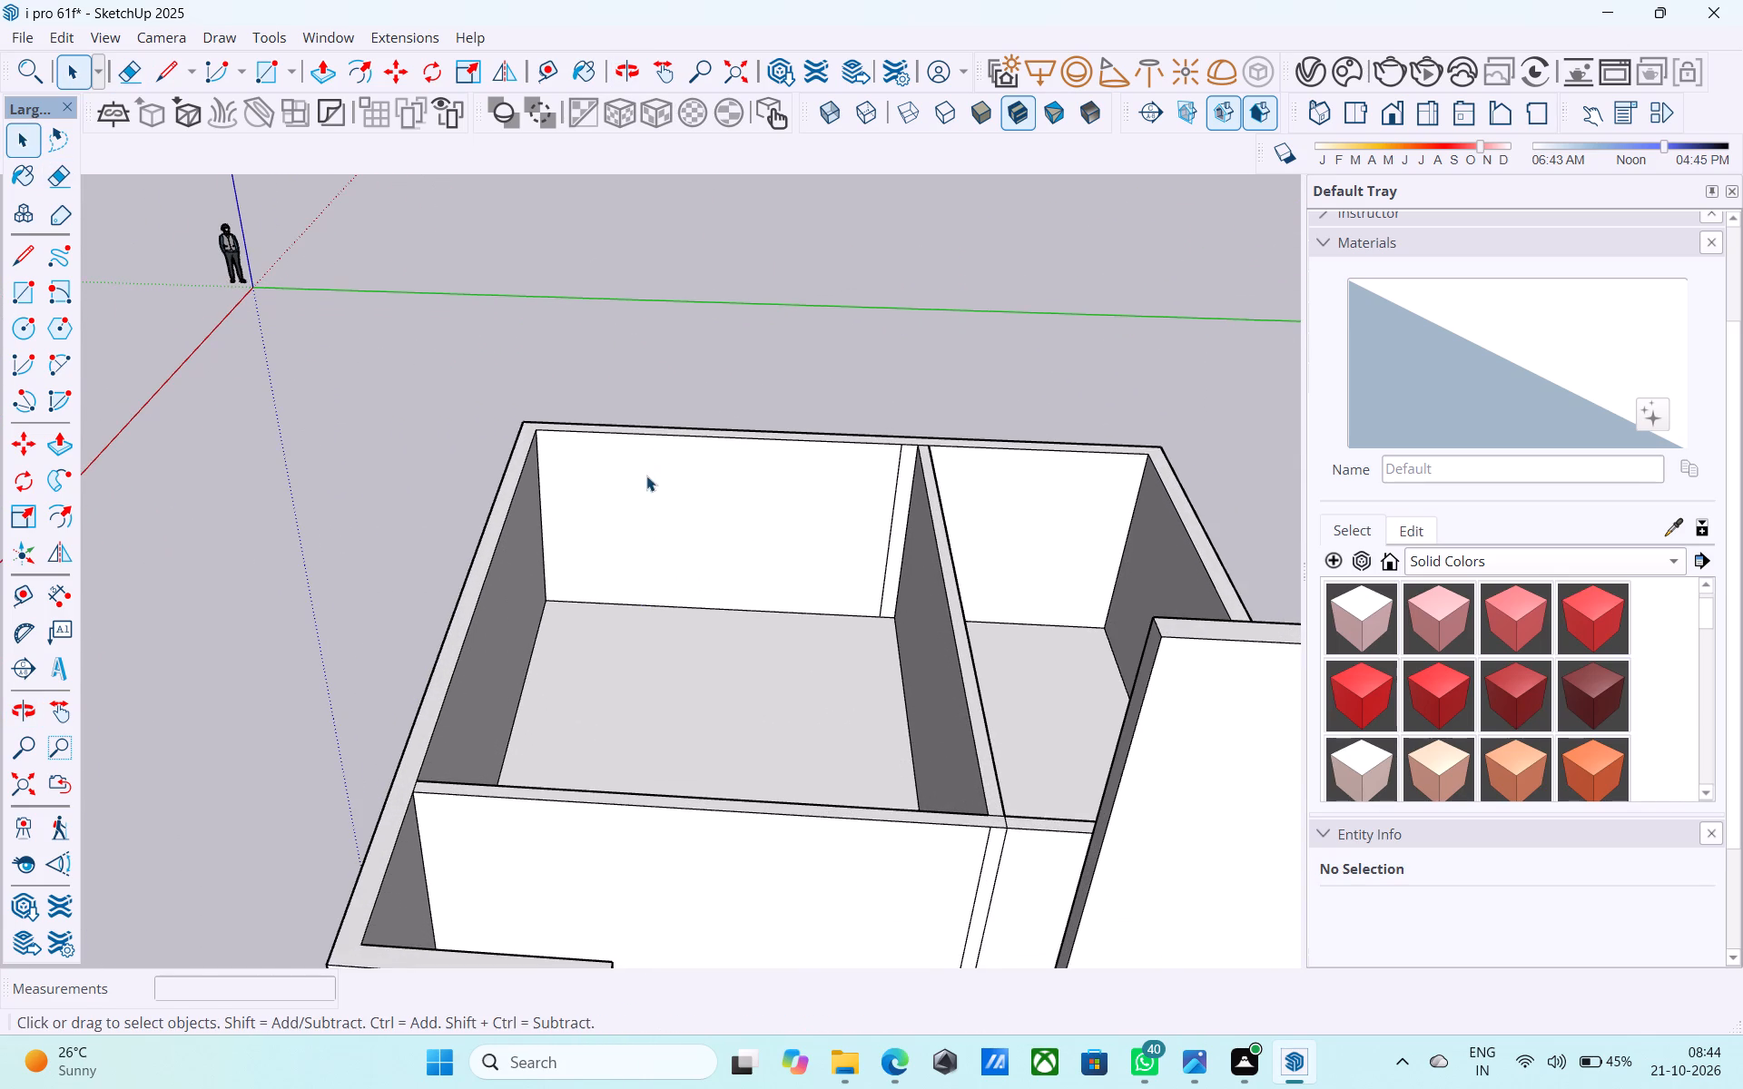
Examine the ground-floor front openings at eye level and the building's underside from below.
scroll(649, 479, "down", 9)
triple_click(697, 560)
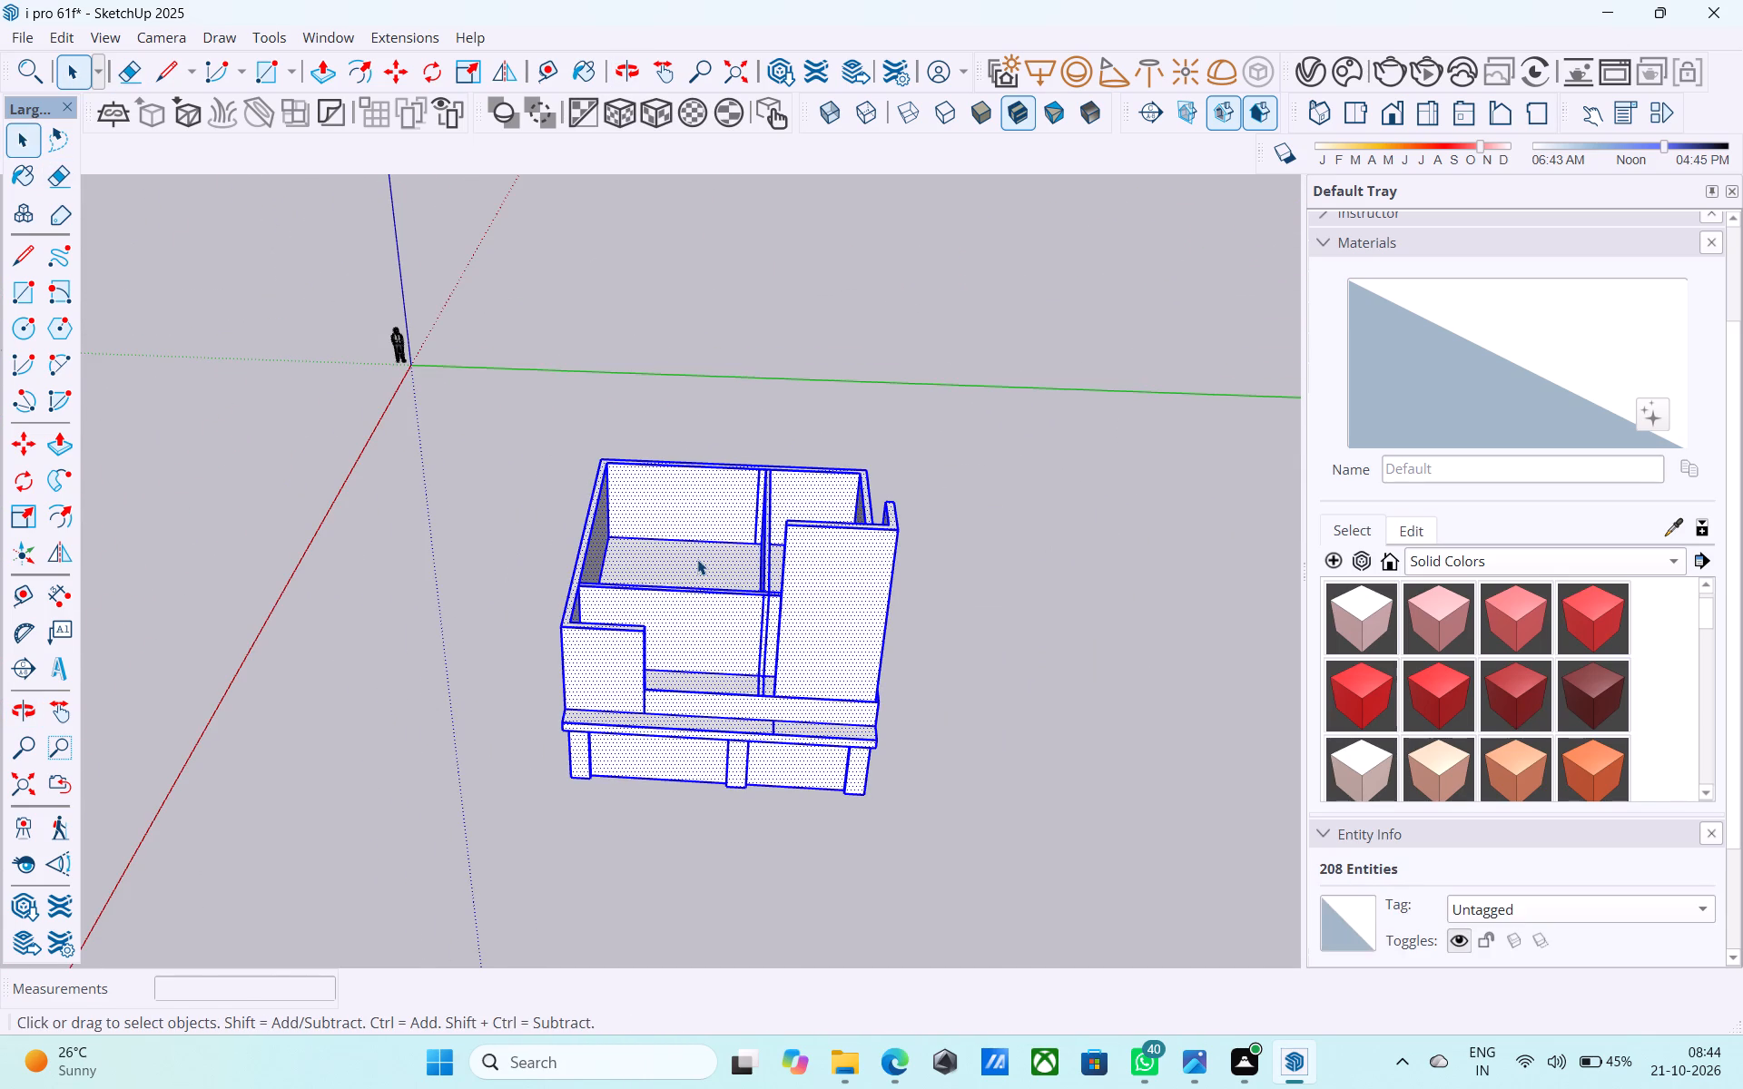
left_click(1118, 535)
middle_click_drag(917, 620, 962, 293)
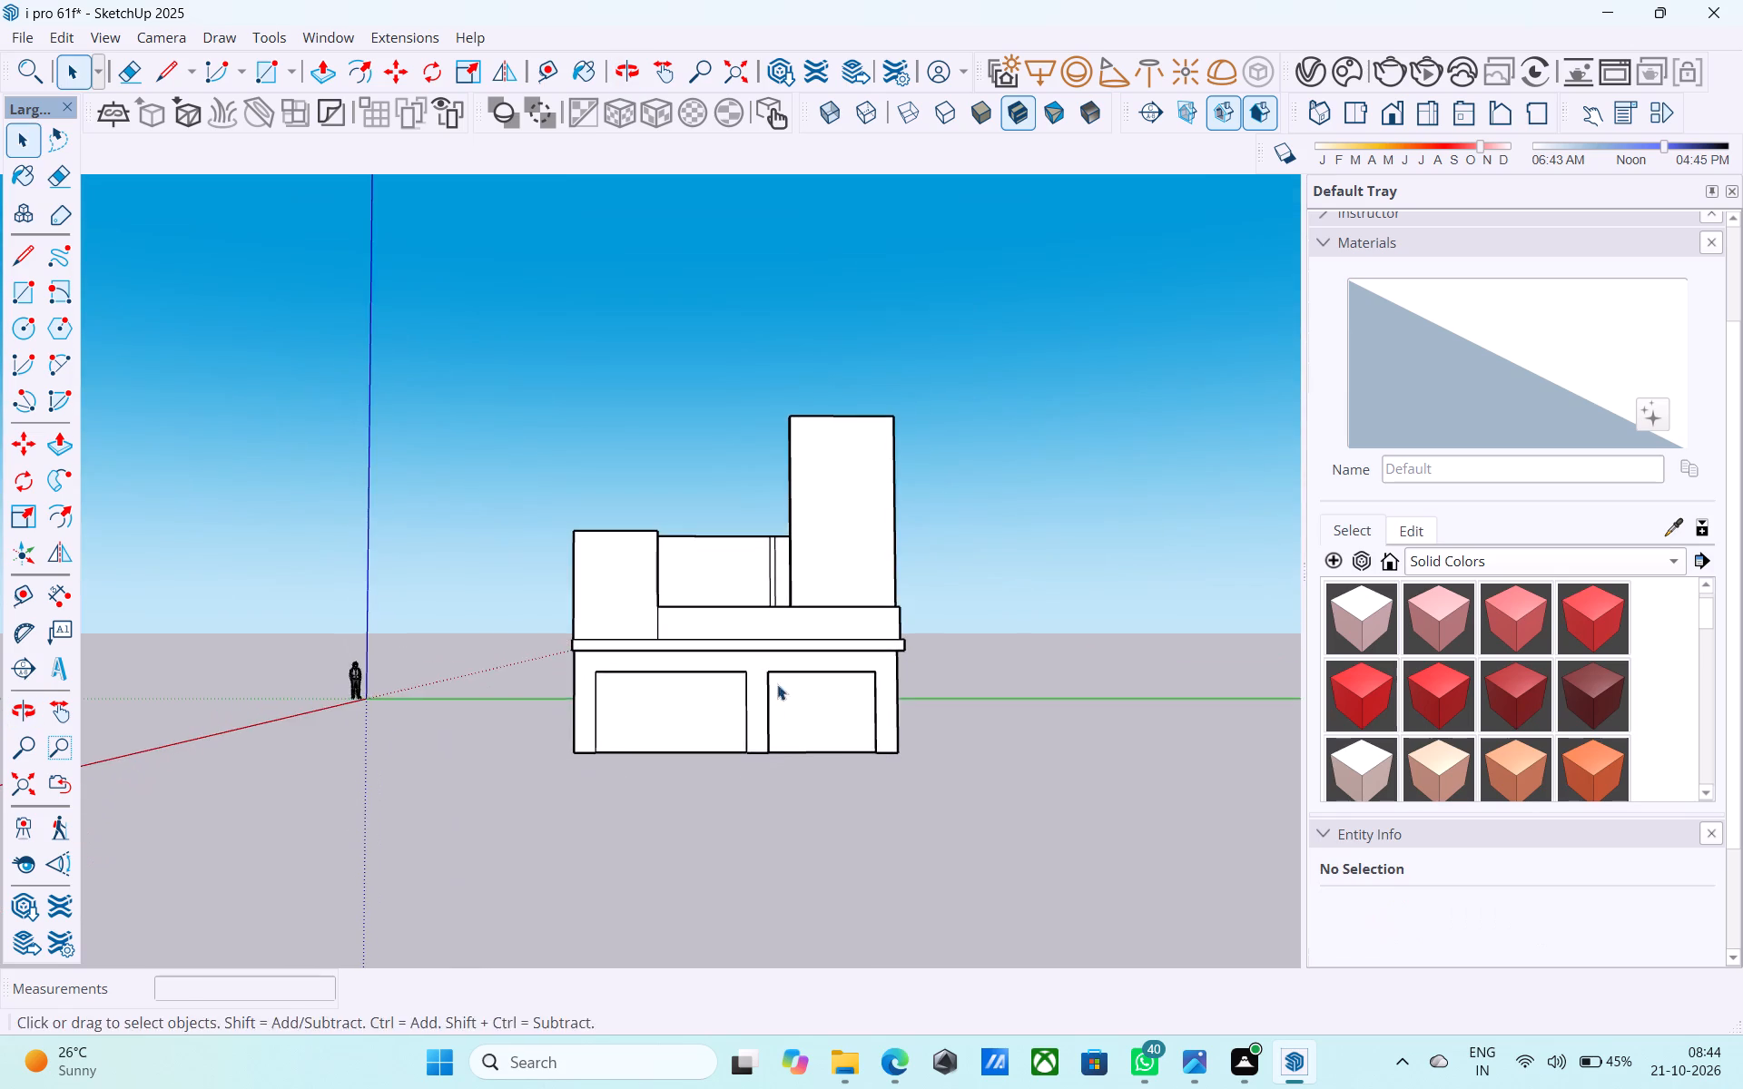
middle_click_drag(777, 684, 775, 663)
middle_click_drag(723, 692, 716, 676)
scroll(622, 751, "up", 7)
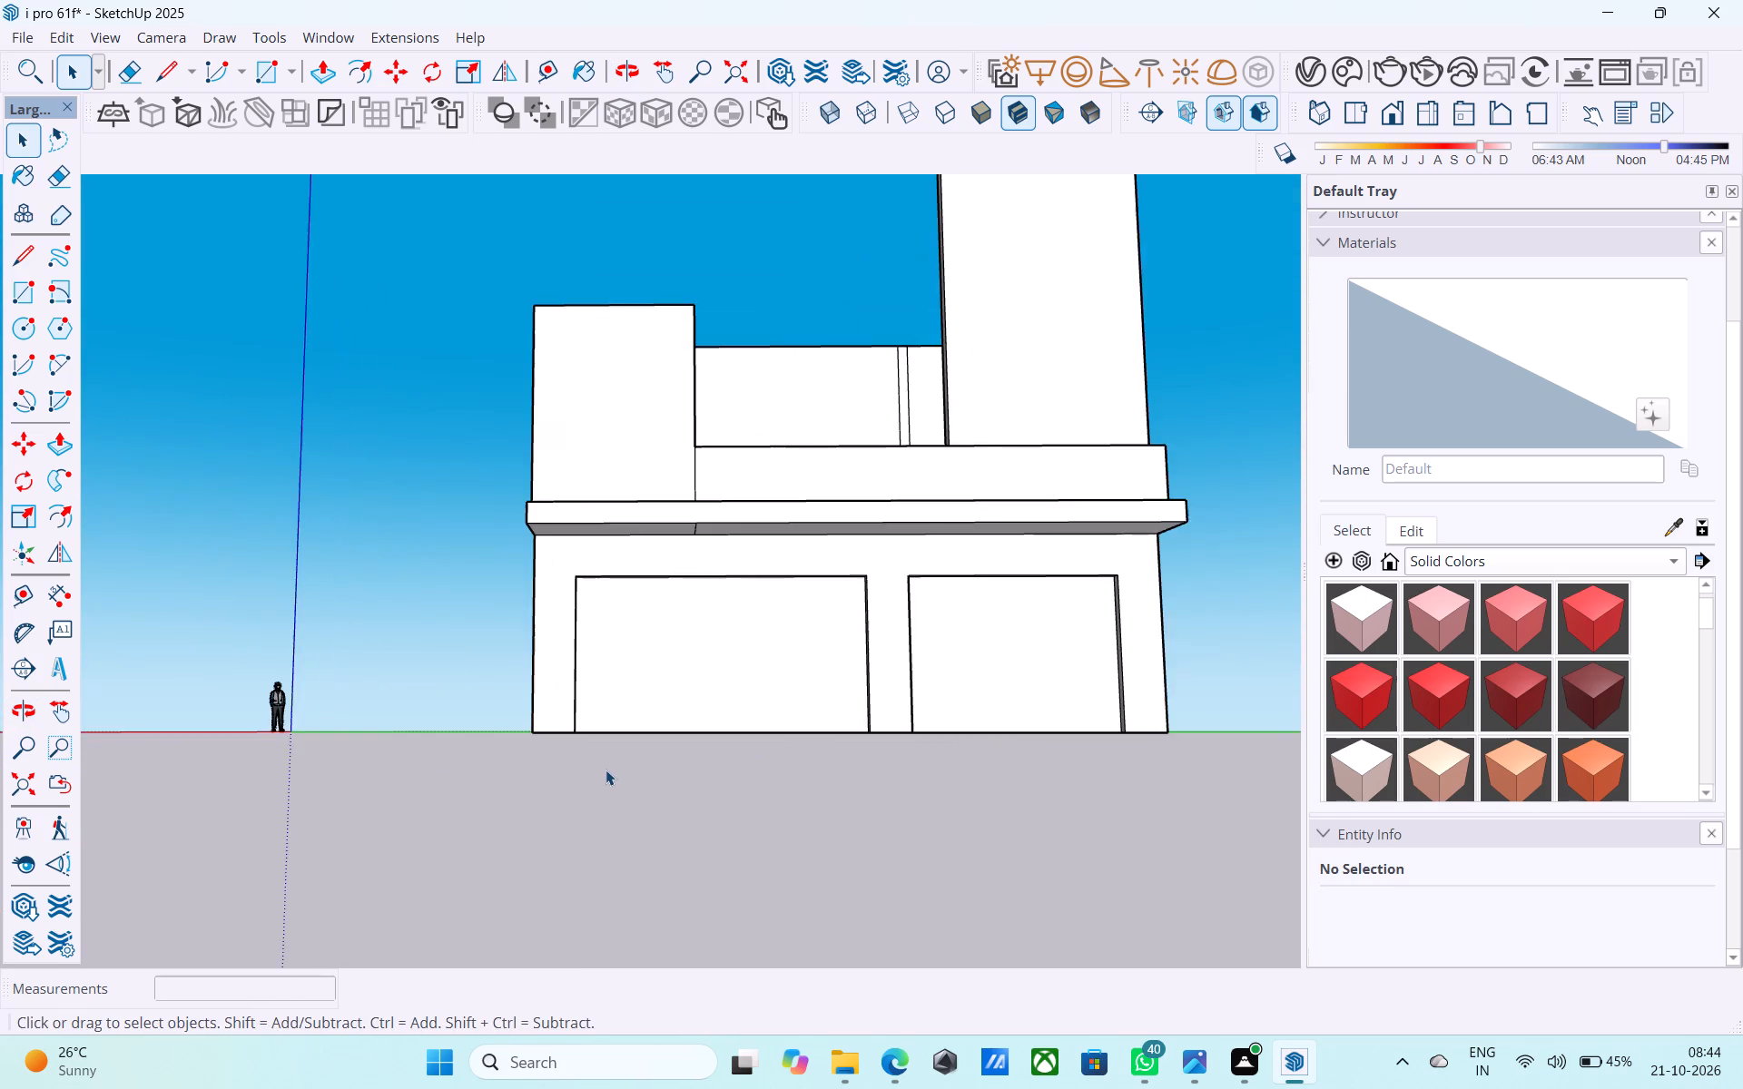
middle_click_drag(606, 770, 687, 614)
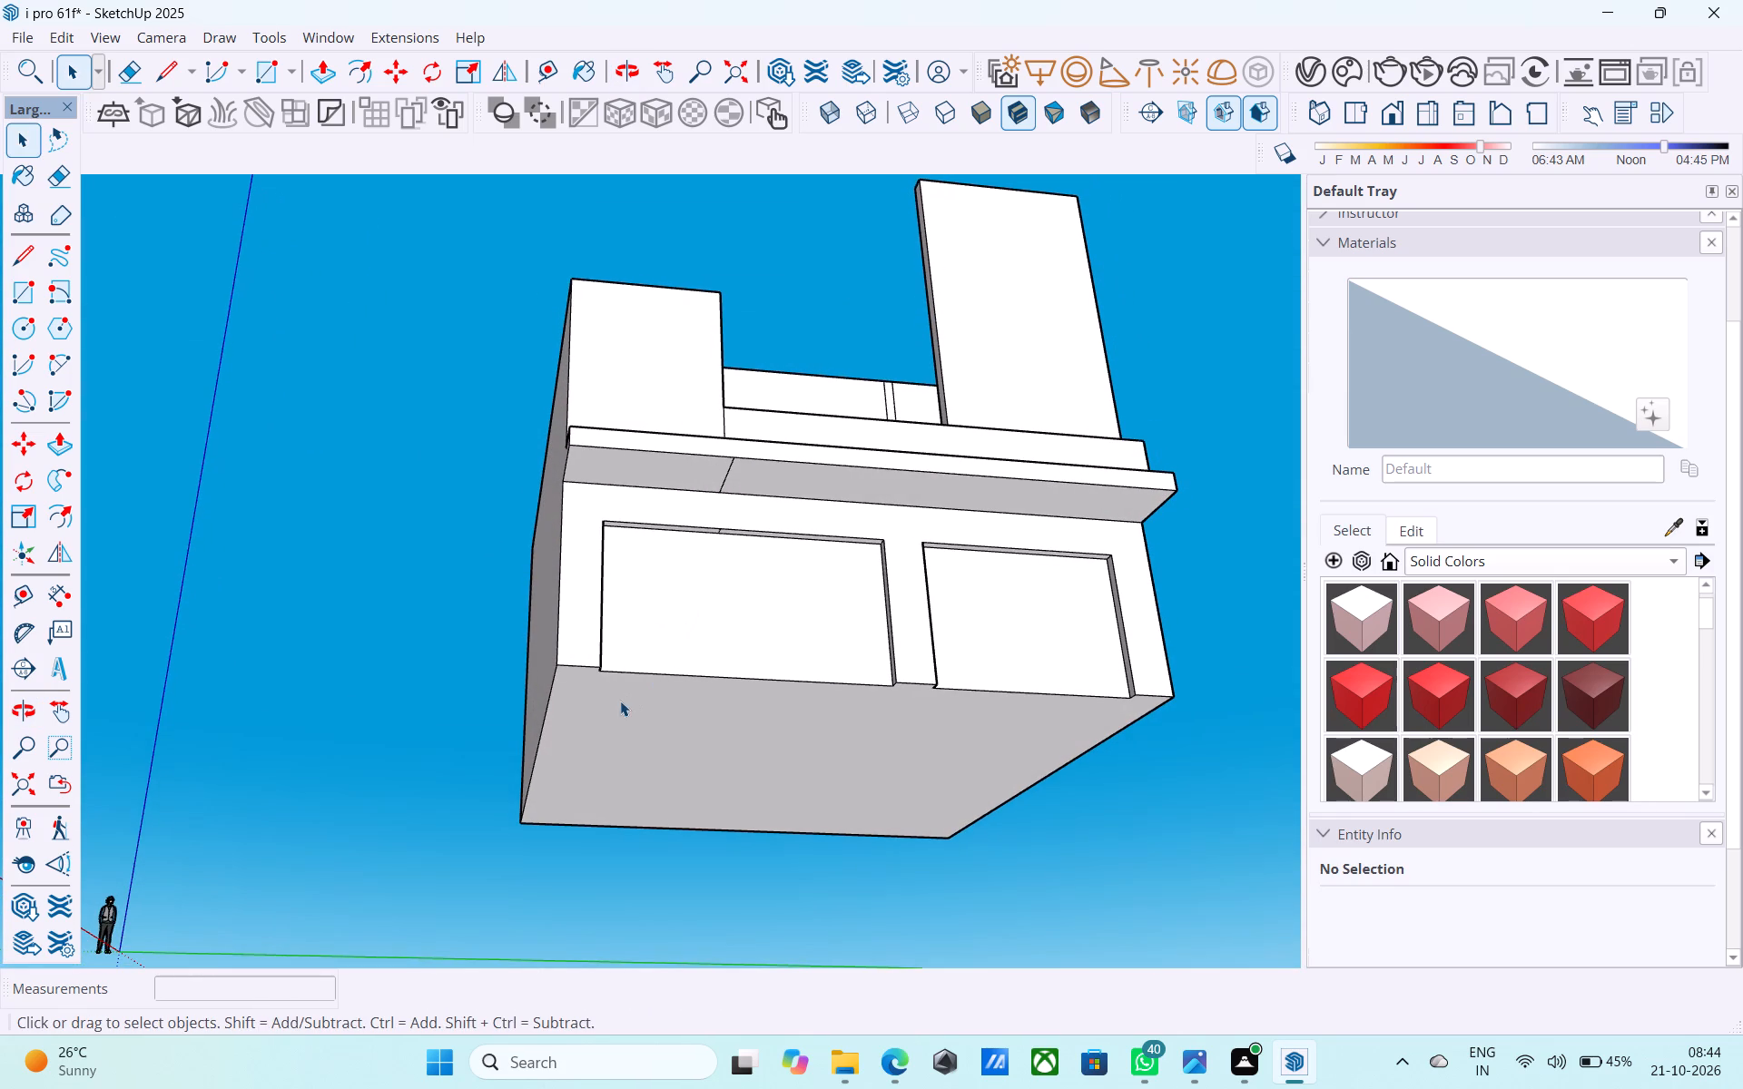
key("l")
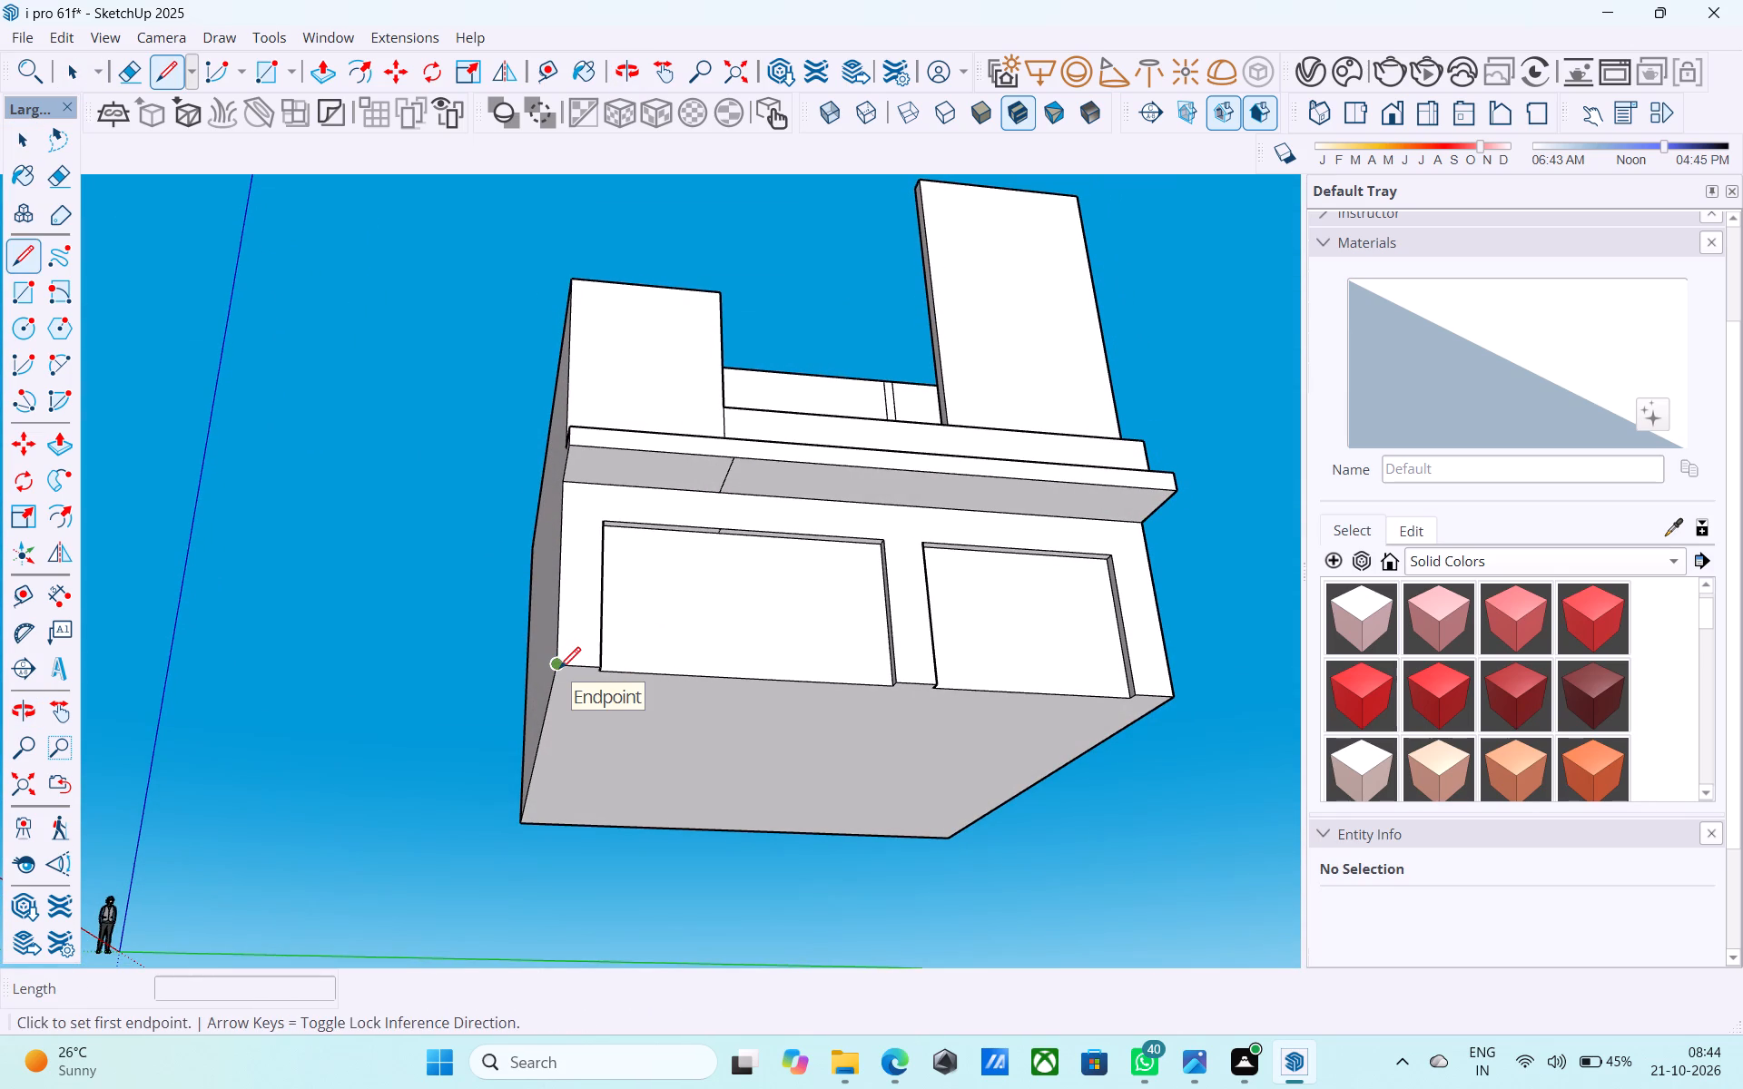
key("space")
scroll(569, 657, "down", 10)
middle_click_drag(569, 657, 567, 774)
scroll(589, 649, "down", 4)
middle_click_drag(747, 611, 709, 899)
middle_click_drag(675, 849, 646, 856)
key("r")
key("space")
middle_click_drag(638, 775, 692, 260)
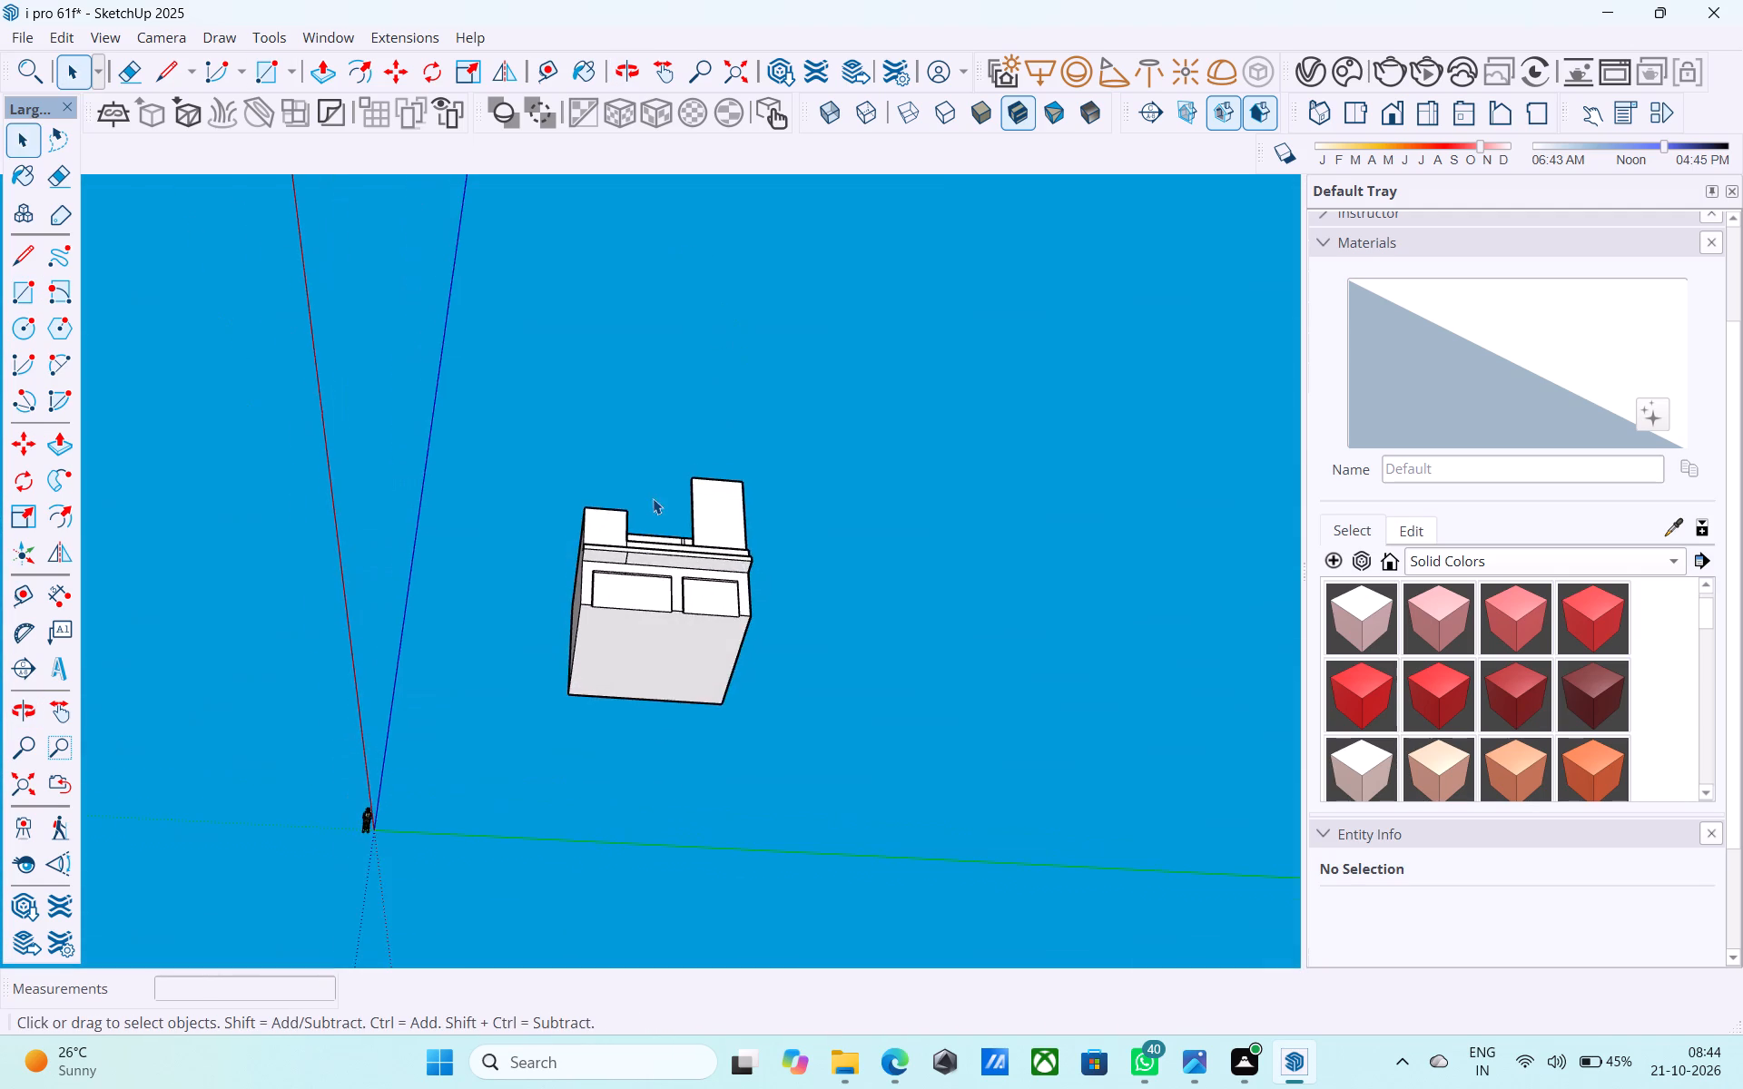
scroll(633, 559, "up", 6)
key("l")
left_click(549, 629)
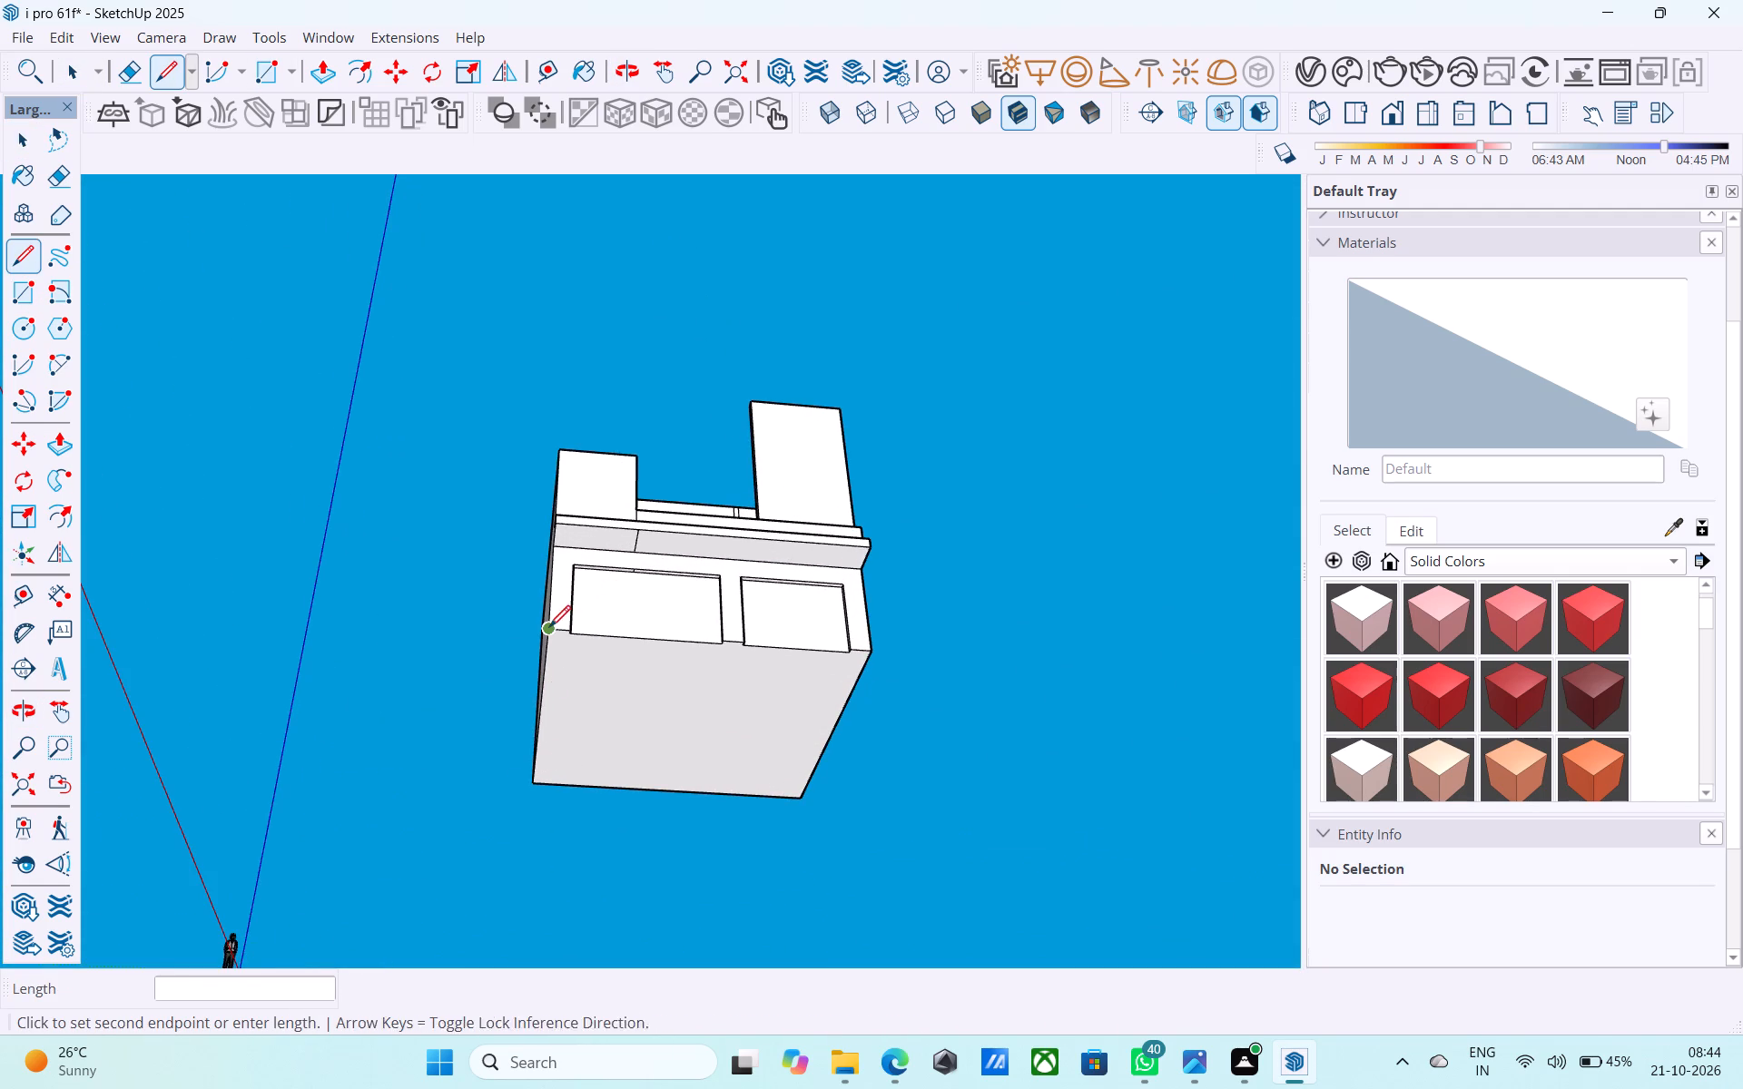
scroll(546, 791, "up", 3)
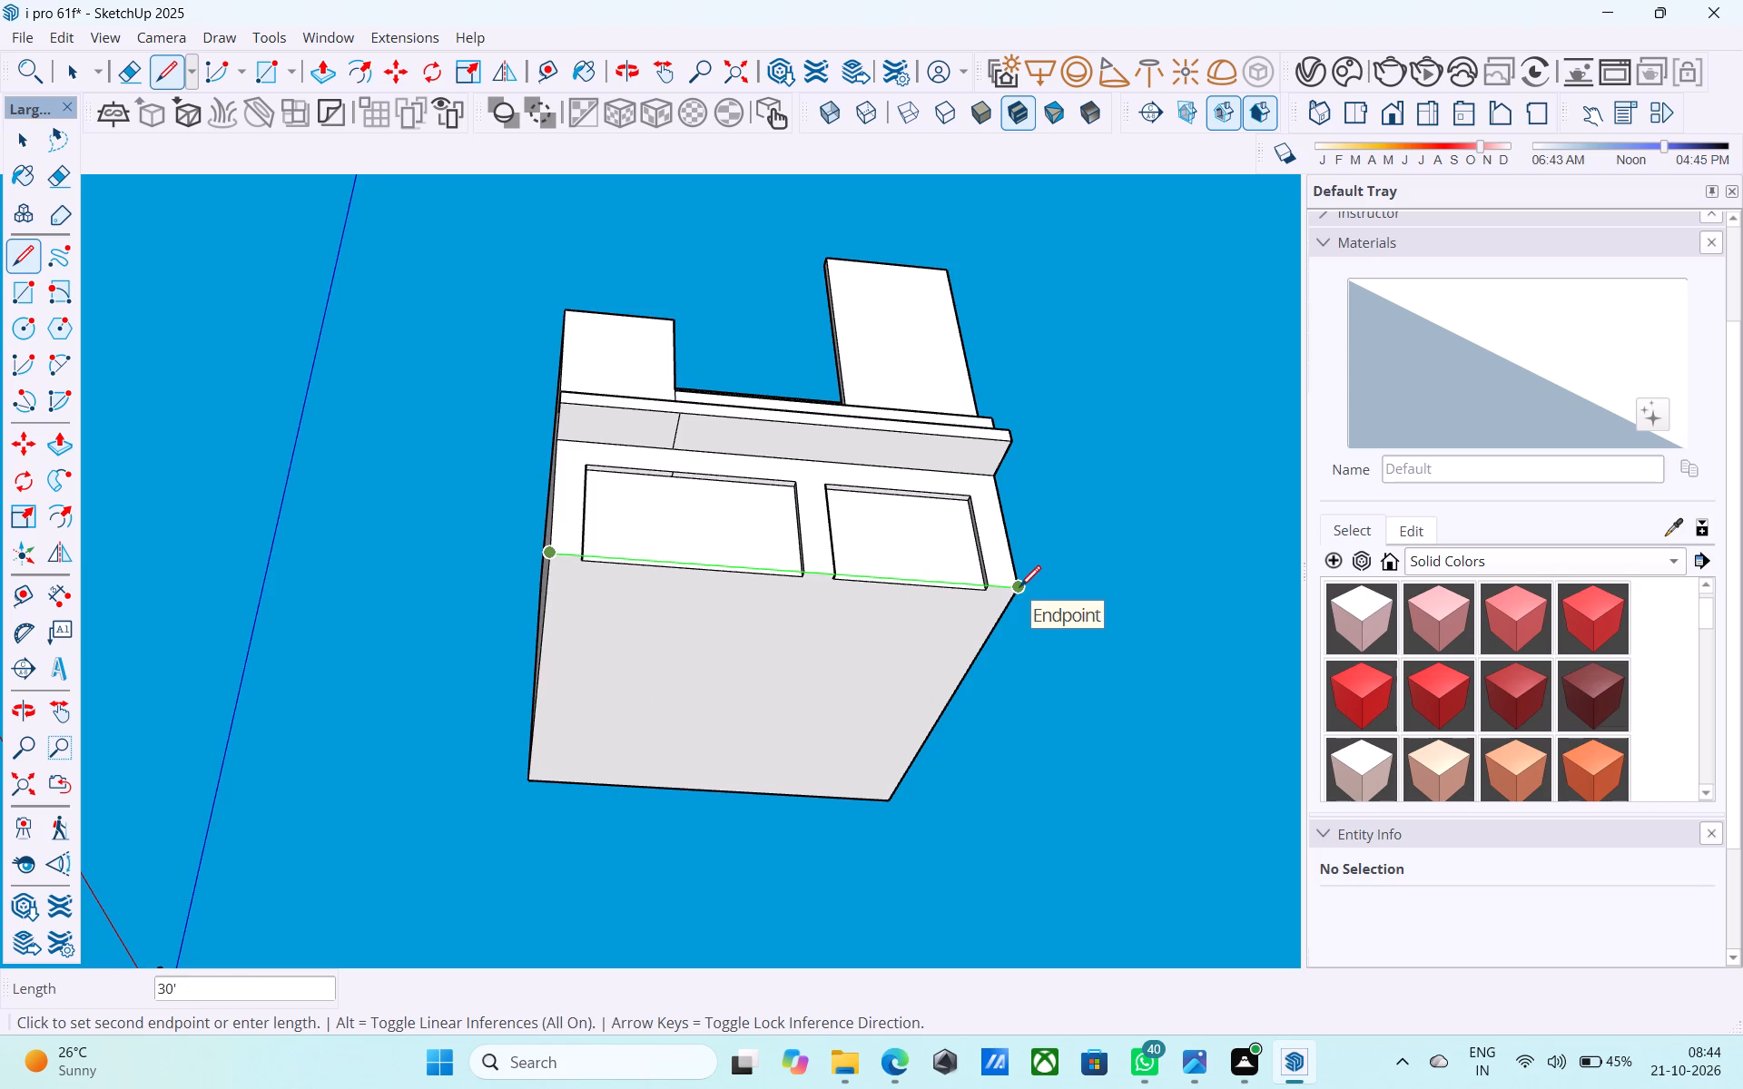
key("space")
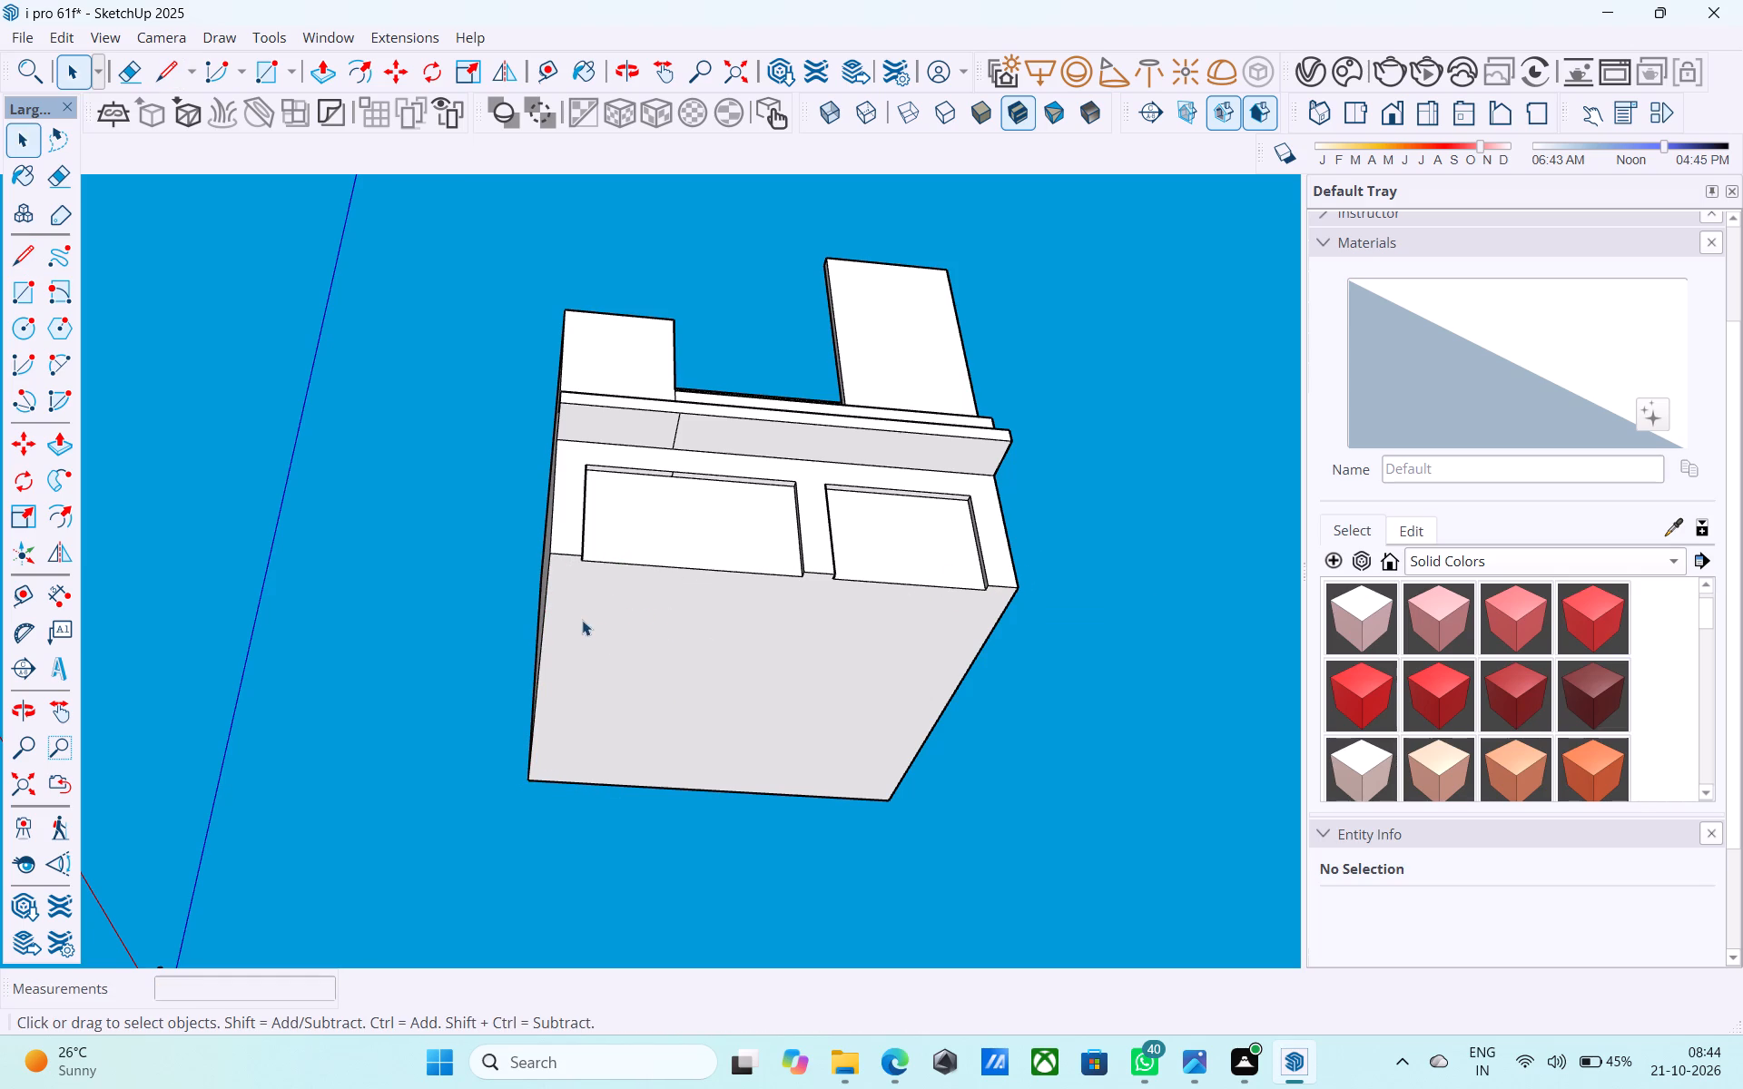
Select the bottom edge of the outer side wall on the short front wall's side of the building.
middle_click_drag(551, 730, 752, 780)
scroll(499, 749, "up", 3)
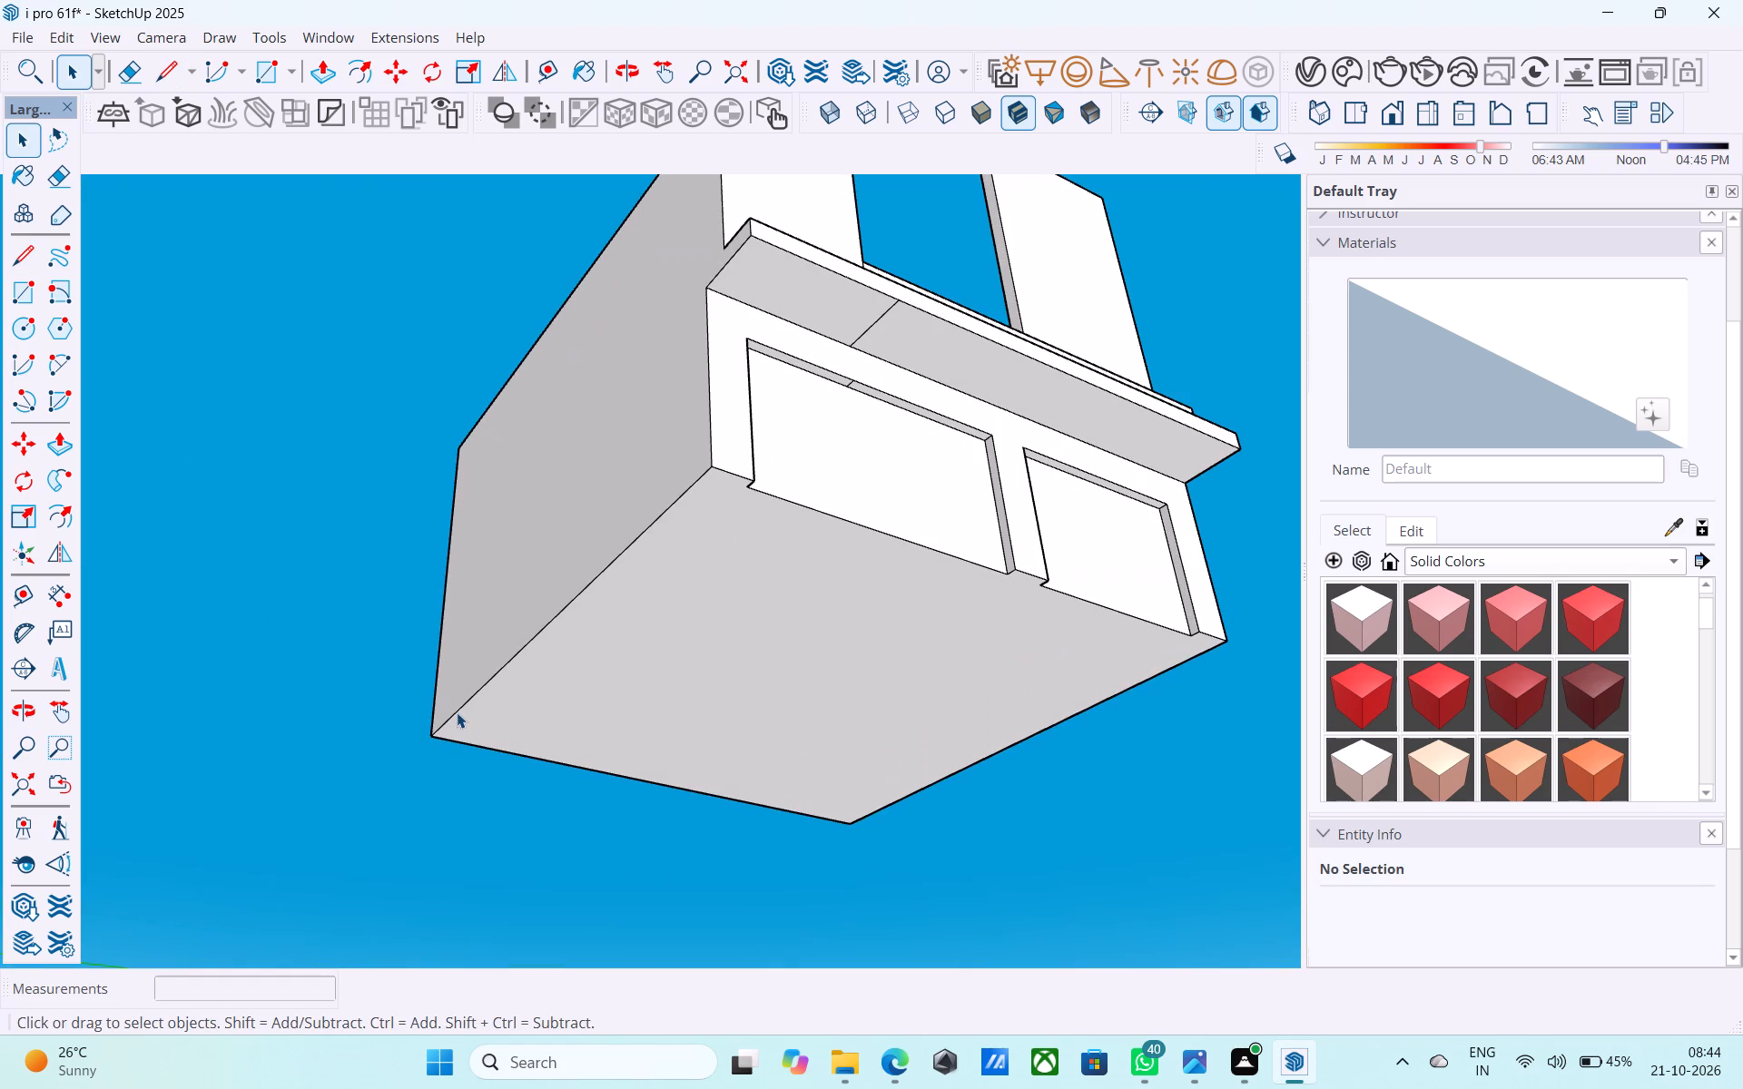
left_click(457, 712)
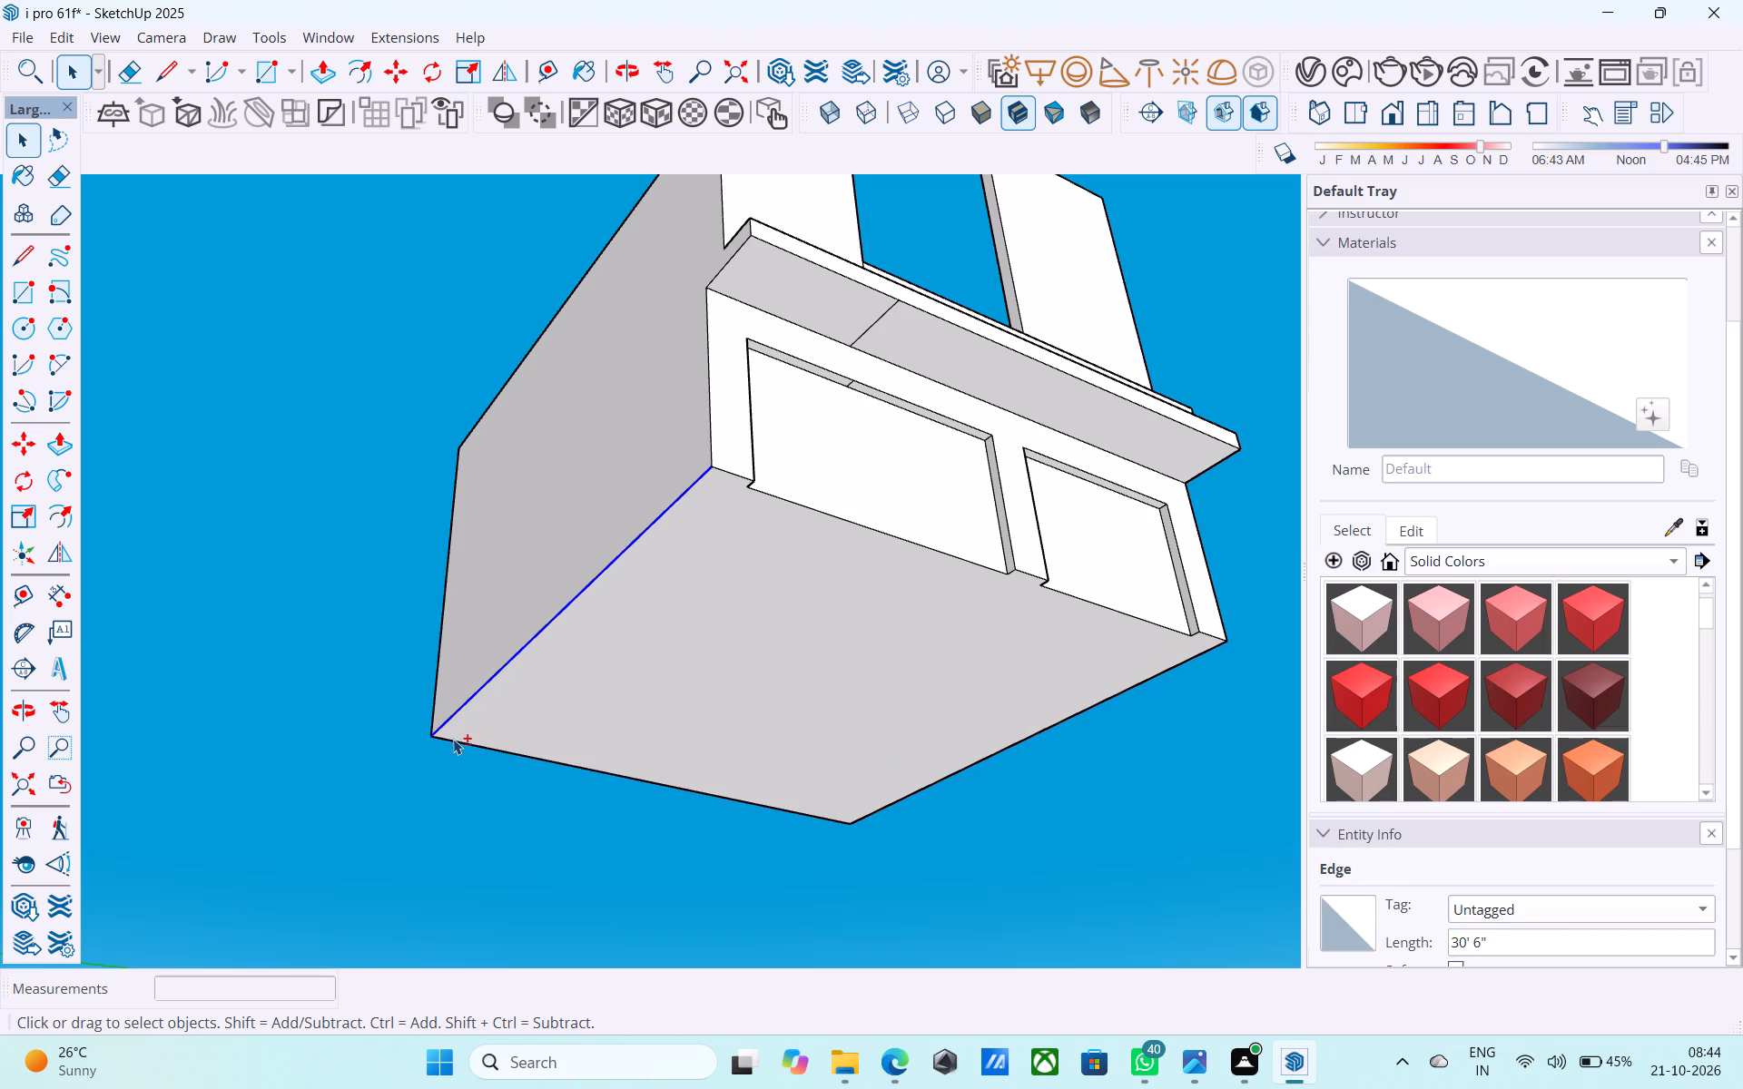
Copy the outer side wall's bottom edge together with the rear bottom edges about 66 ft out in front of the building along the red axis.
left_click(455, 741, "shift")
left_click(550, 764, "shift")
left_click(720, 800, "shift")
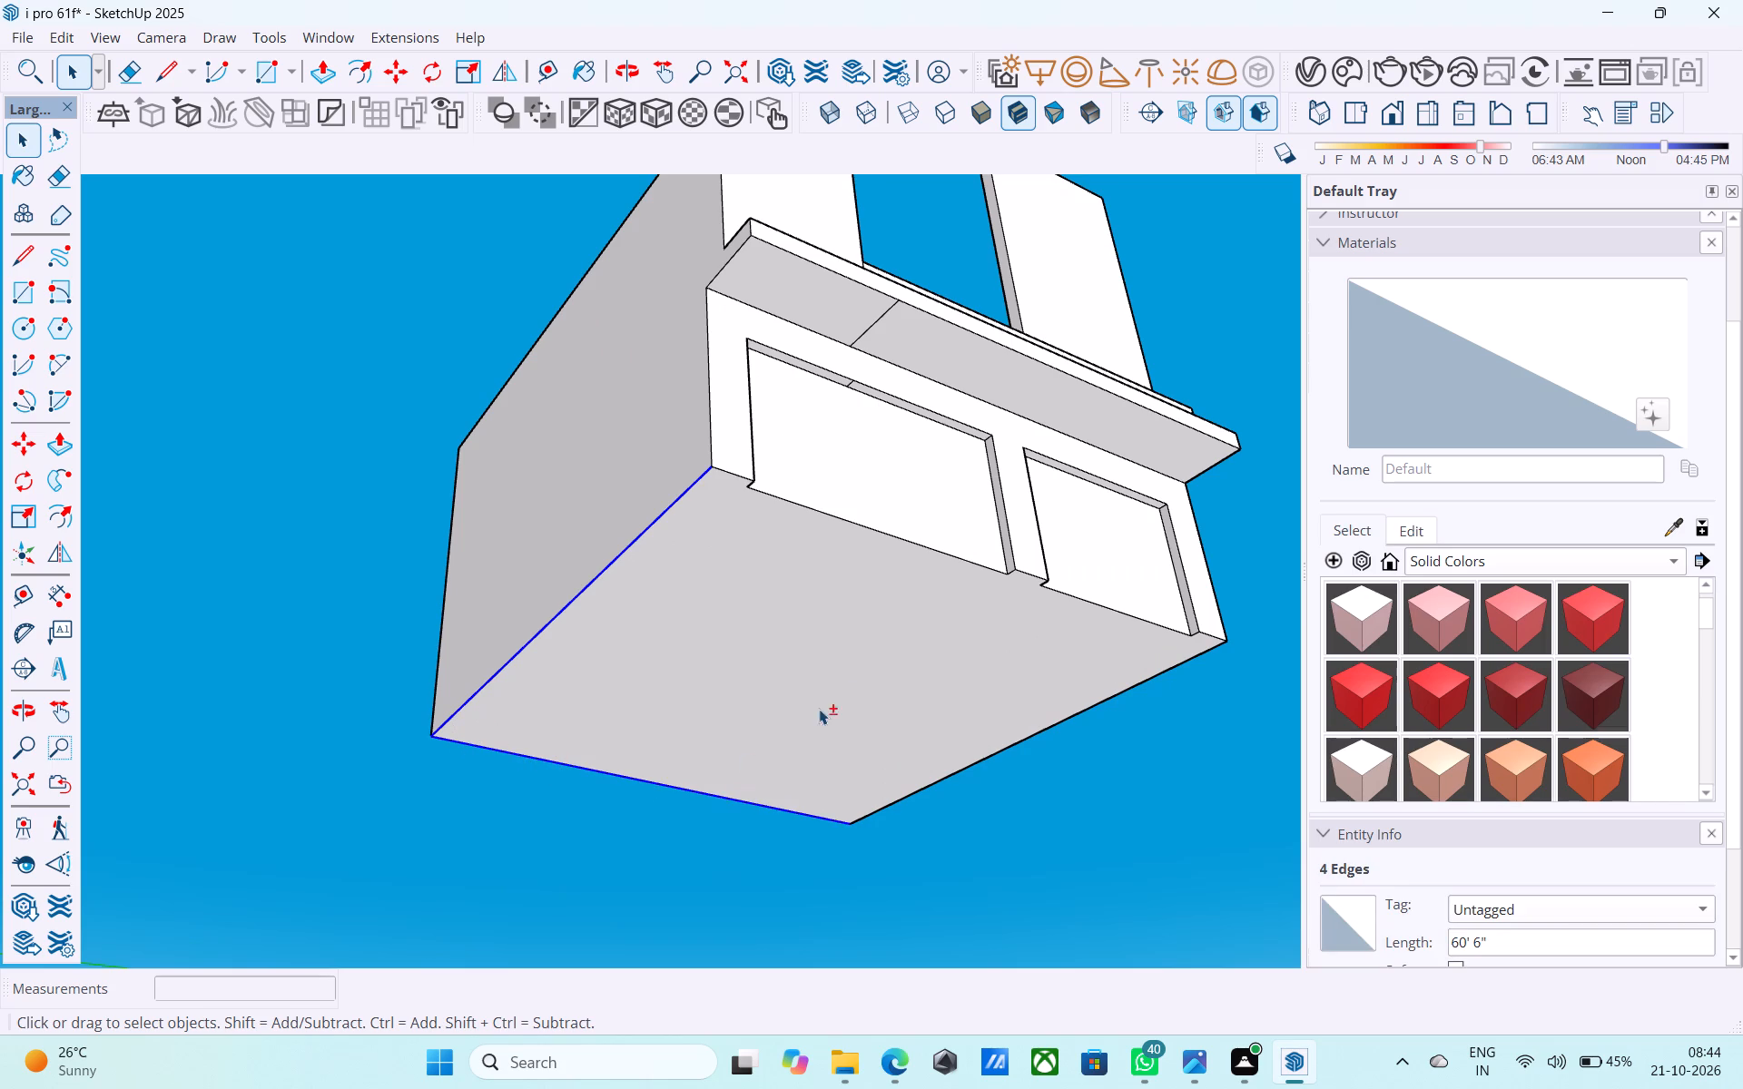
middle_click_drag(855, 692, 772, 770)
key("m")
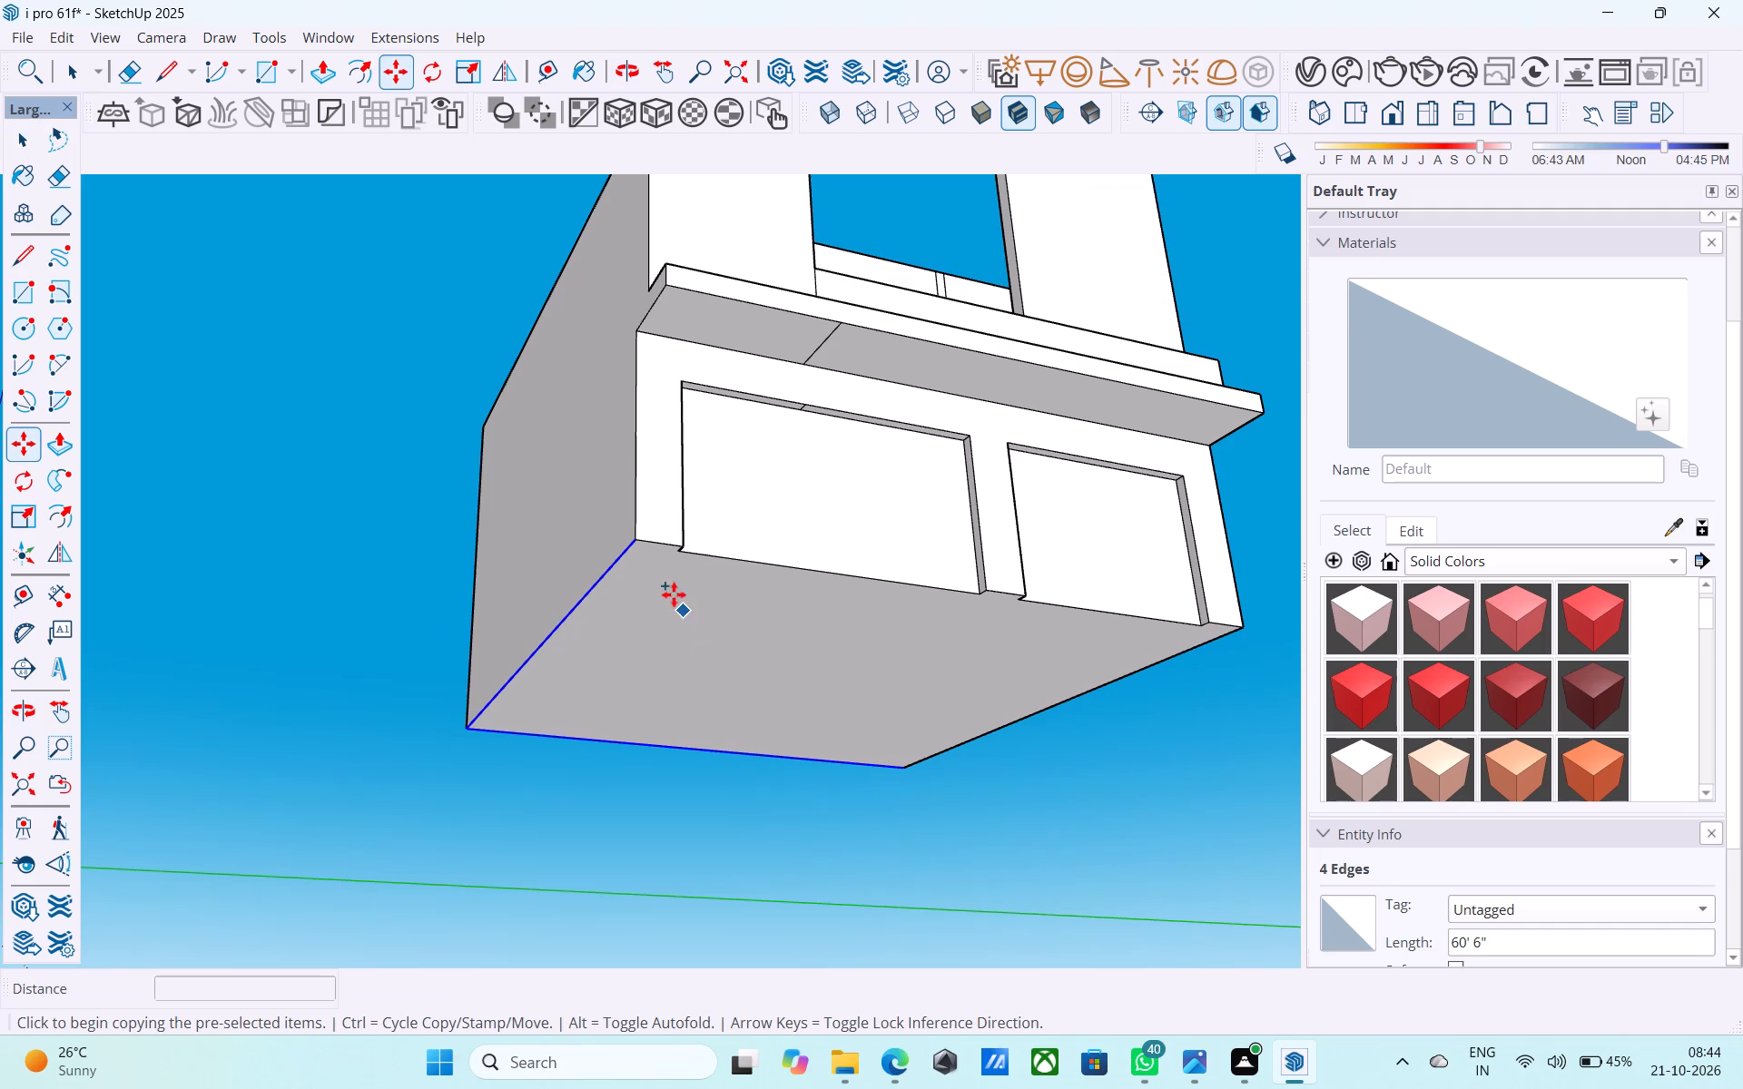
left_click(642, 547)
scroll(807, 450, "down", 3)
scroll(807, 450, "up", 1)
scroll(807, 450, "down", 4)
middle_click_drag(714, 486, 528, 916)
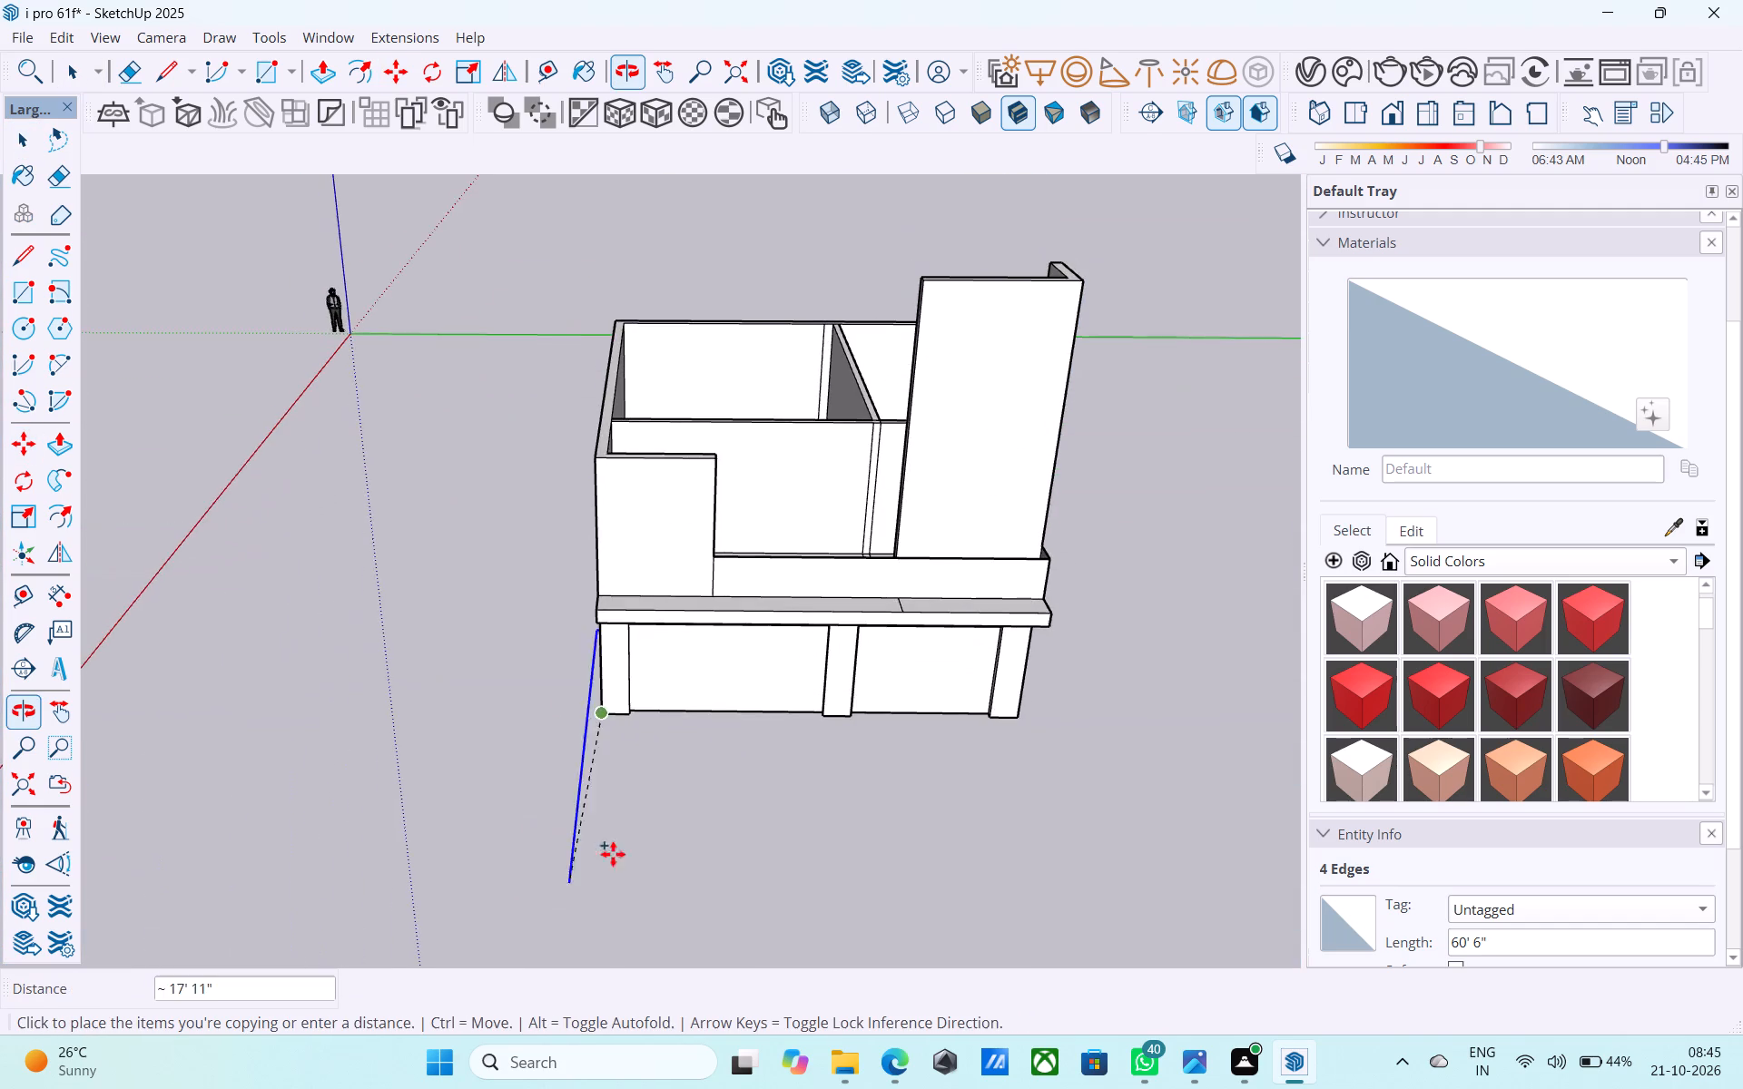
scroll(793, 633, "down", 6)
scroll(763, 480, "down", 2)
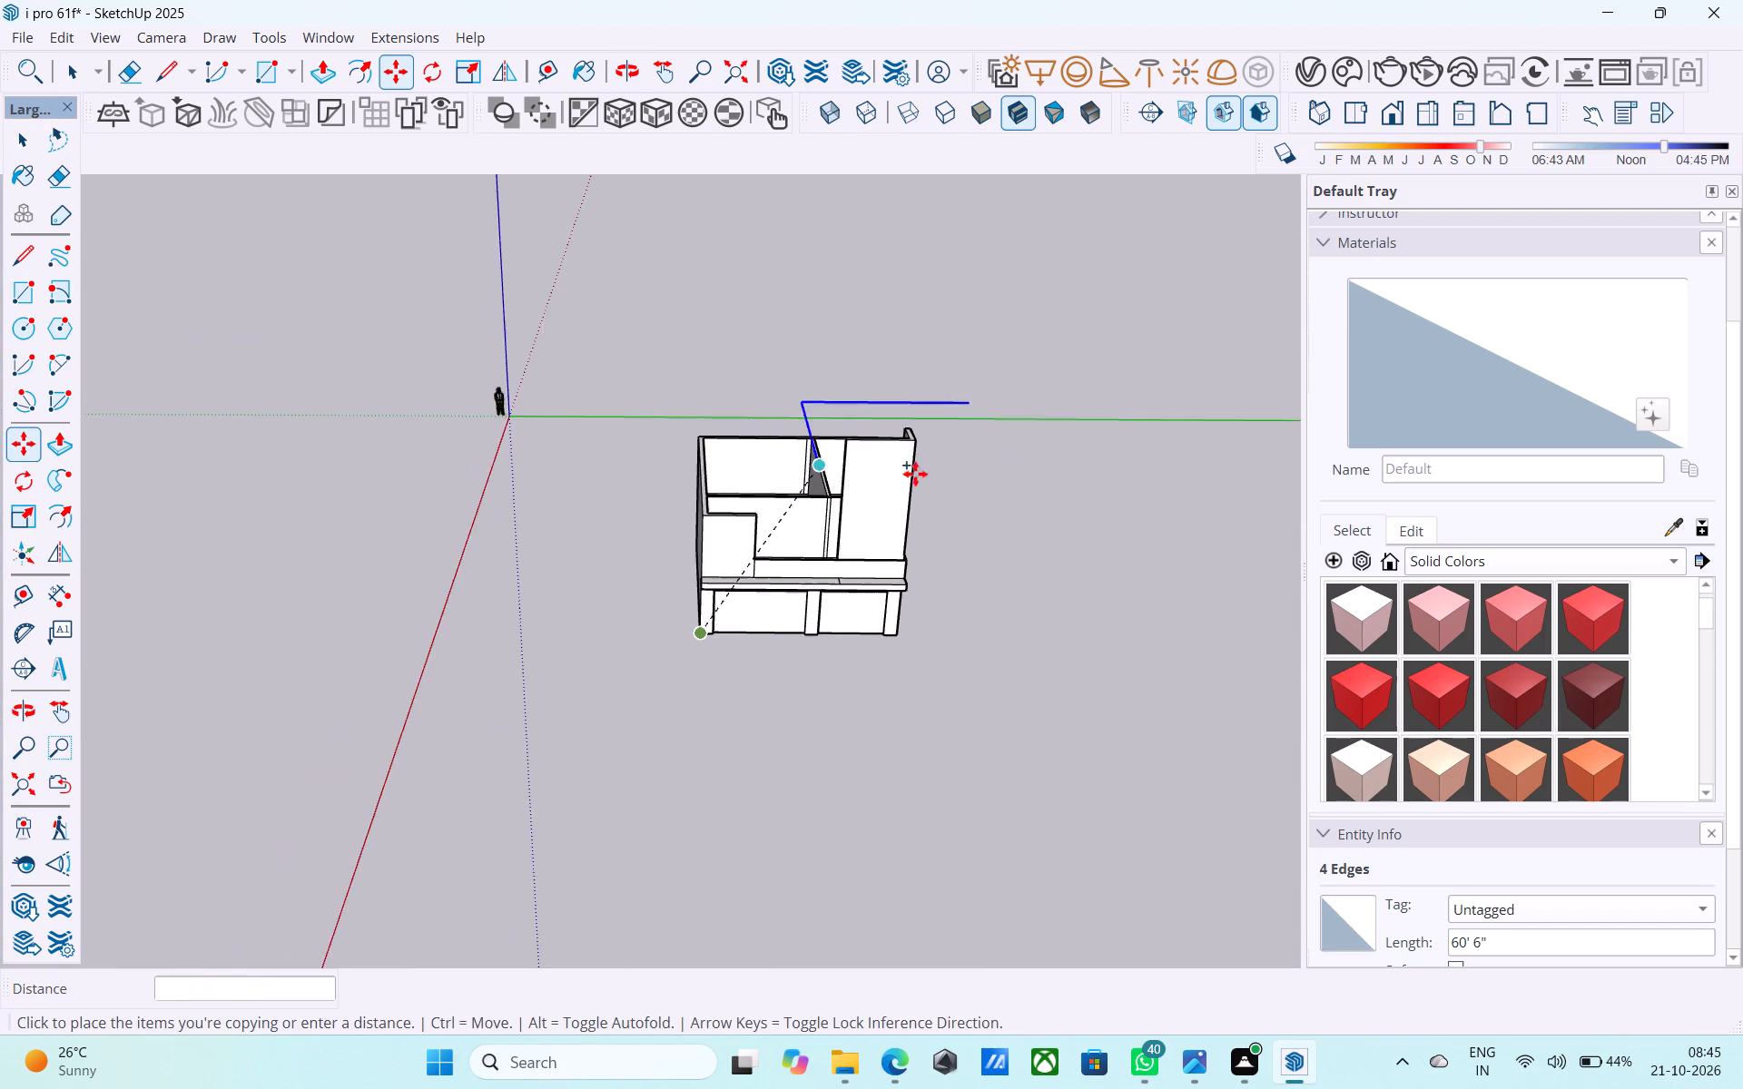
scroll(915, 474, "down", 4)
scroll(1051, 468, "down", 5)
scroll(926, 653, "up", 7)
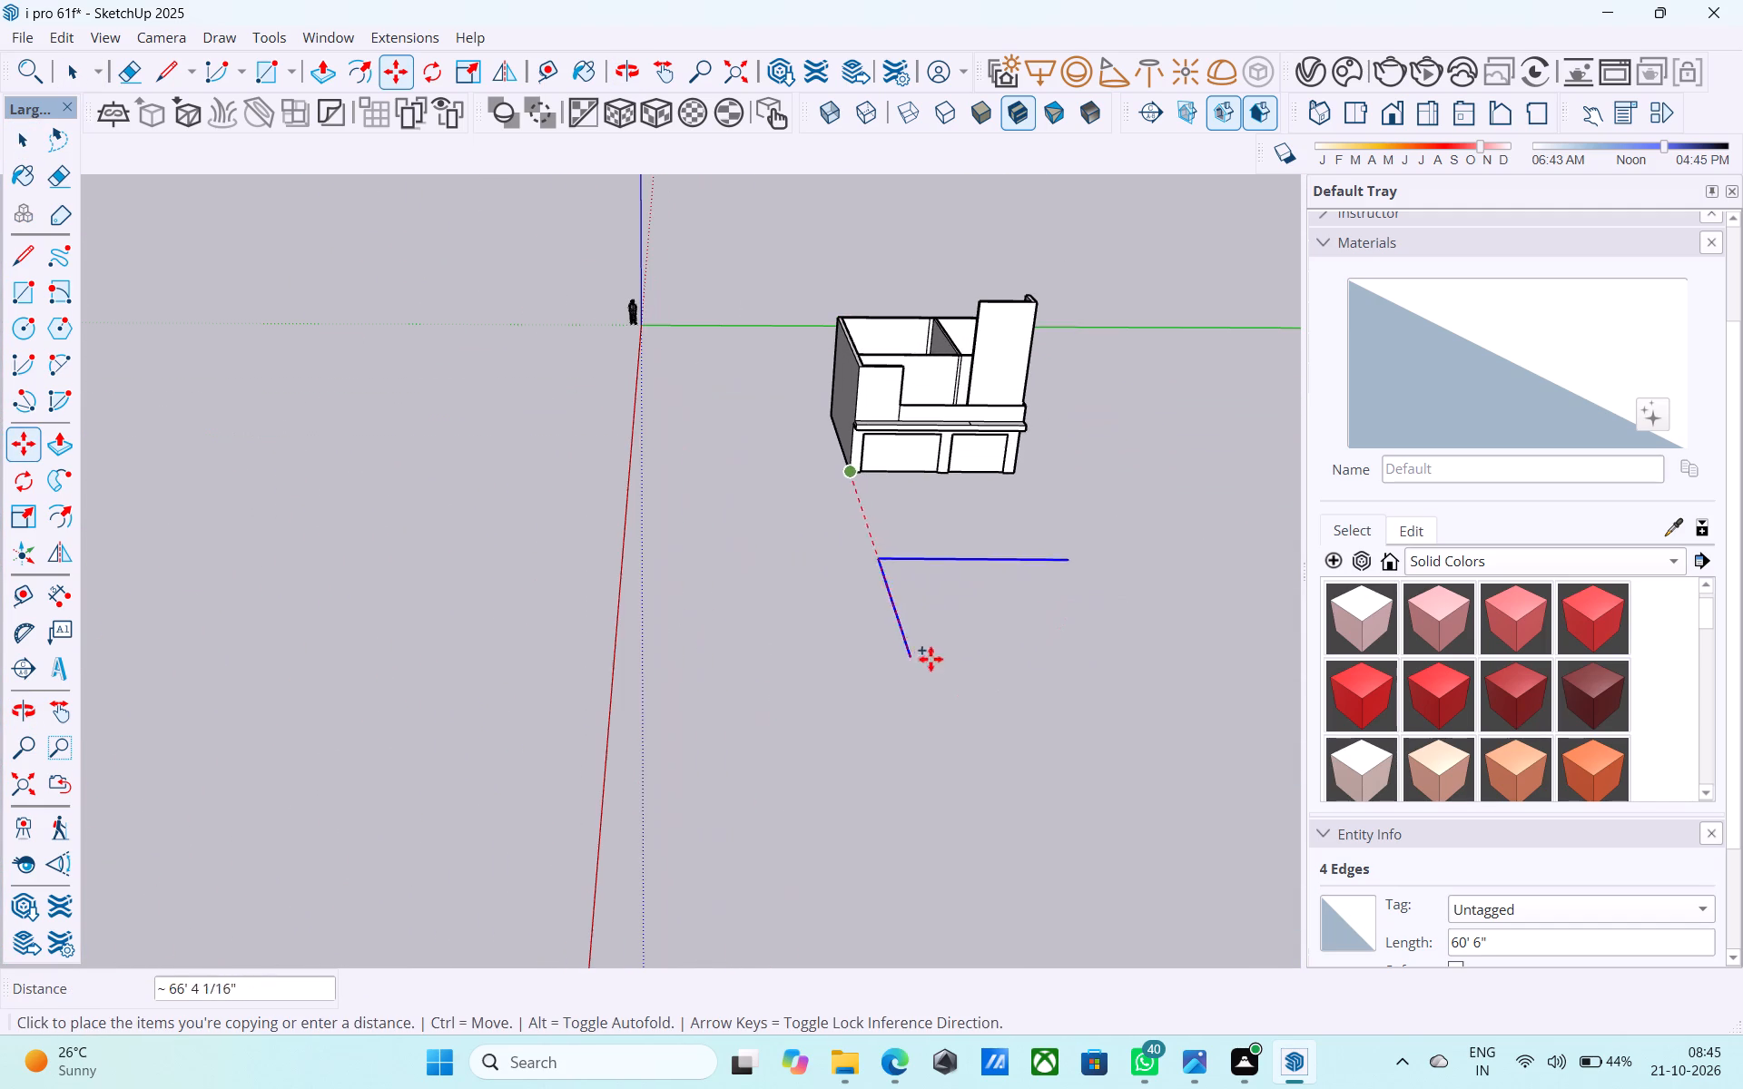
left_click(920, 668)
scroll(968, 630, "up", 4)
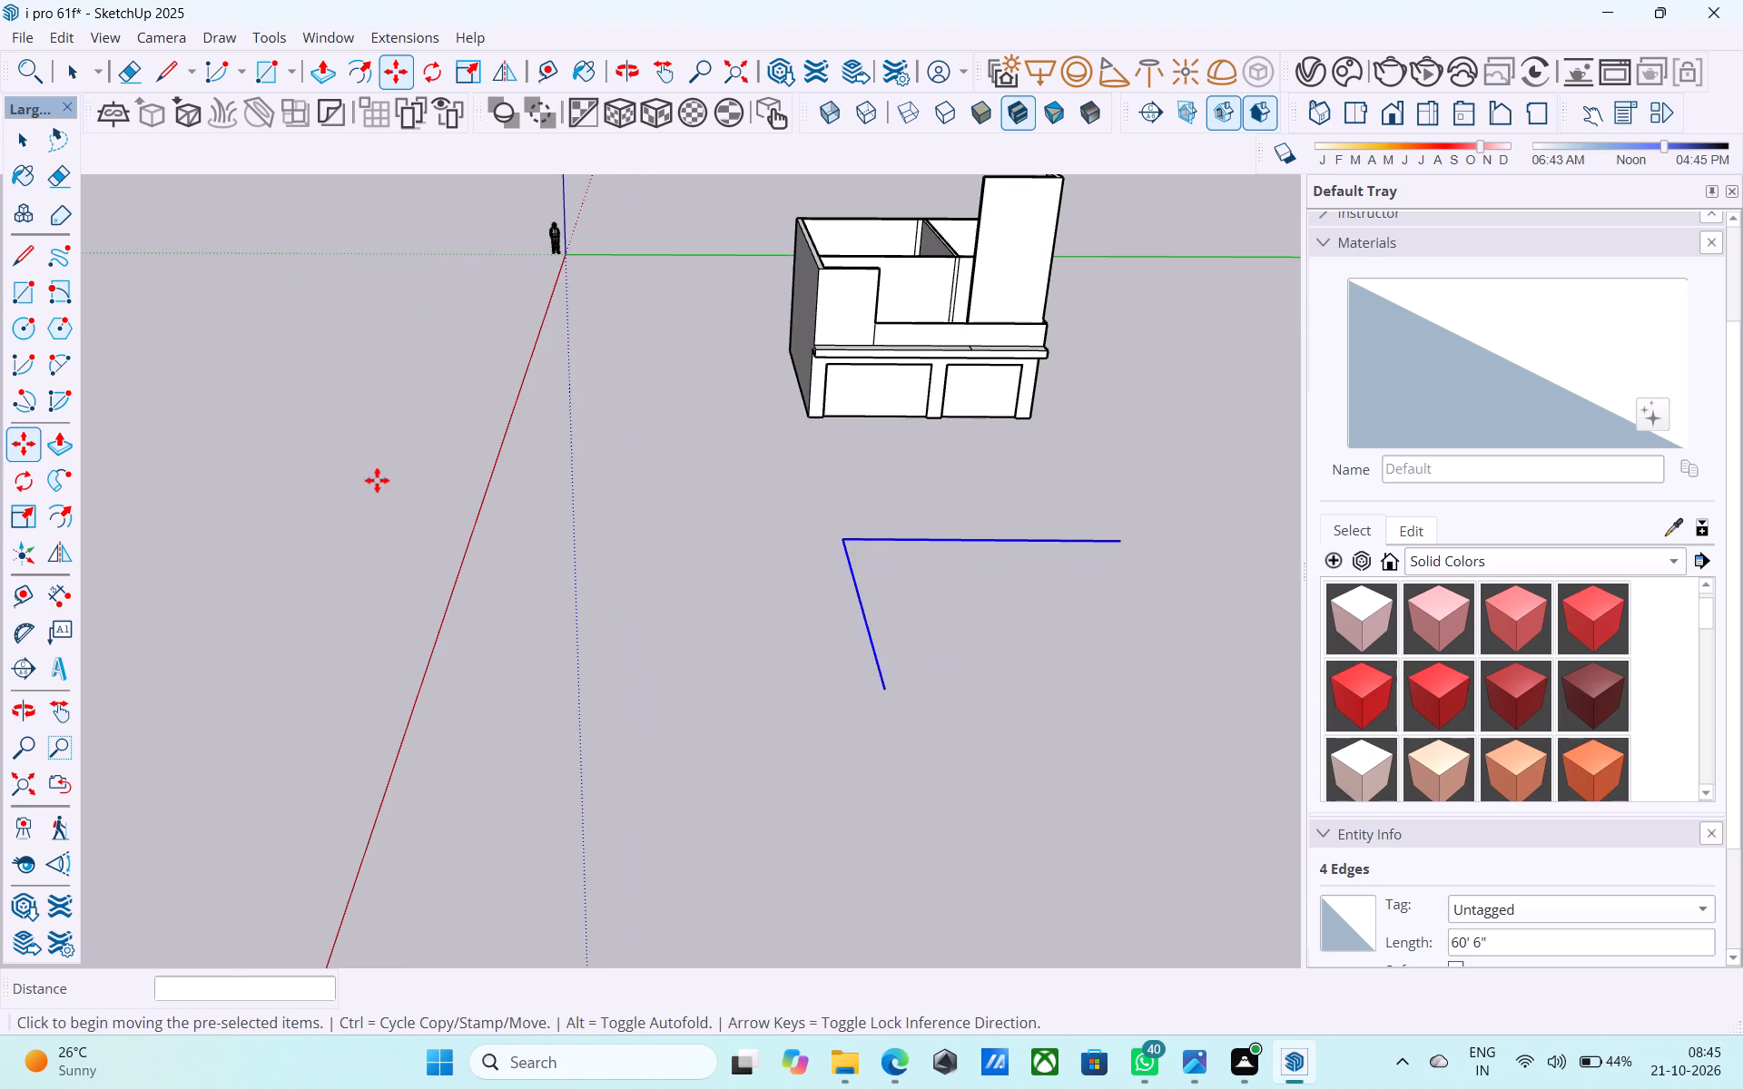
Close the copied edges into a four-sided face with two lines, and erase the line end that overshoots the corner.
scroll(374, 490, "down", 3)
scroll(747, 593, "up", 2)
key("l")
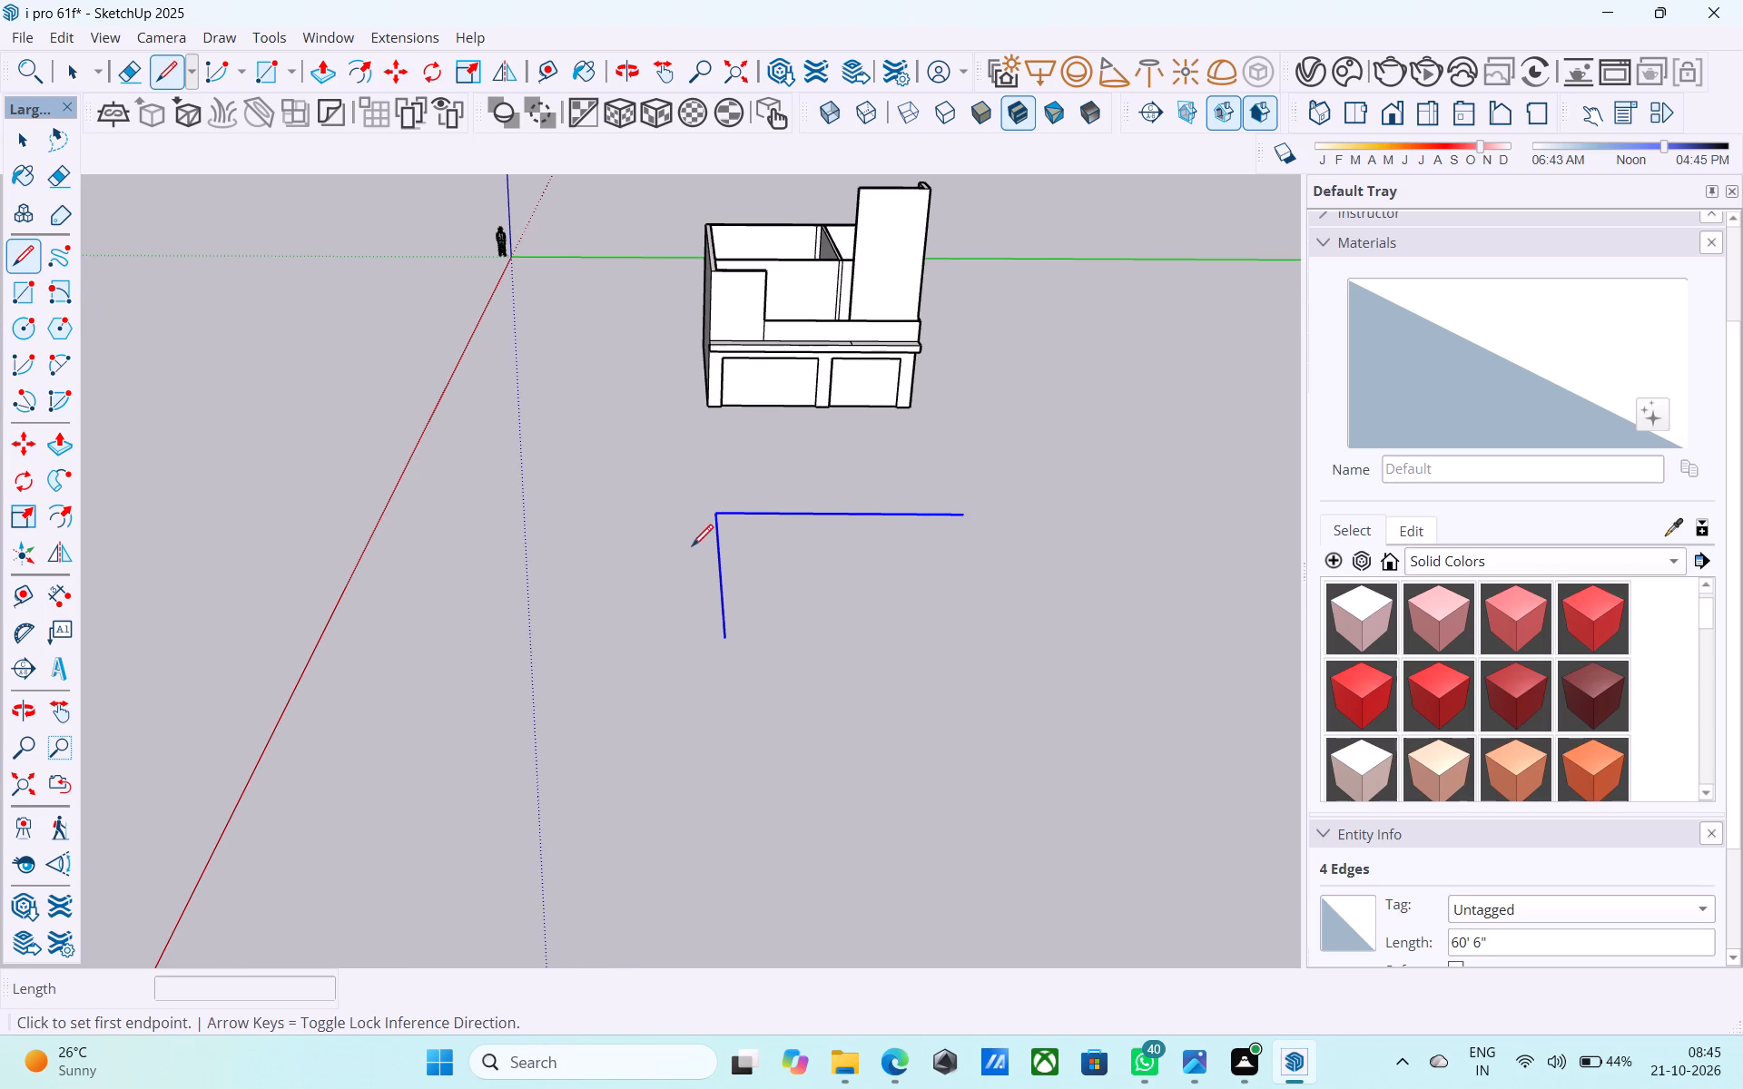
left_click(727, 634)
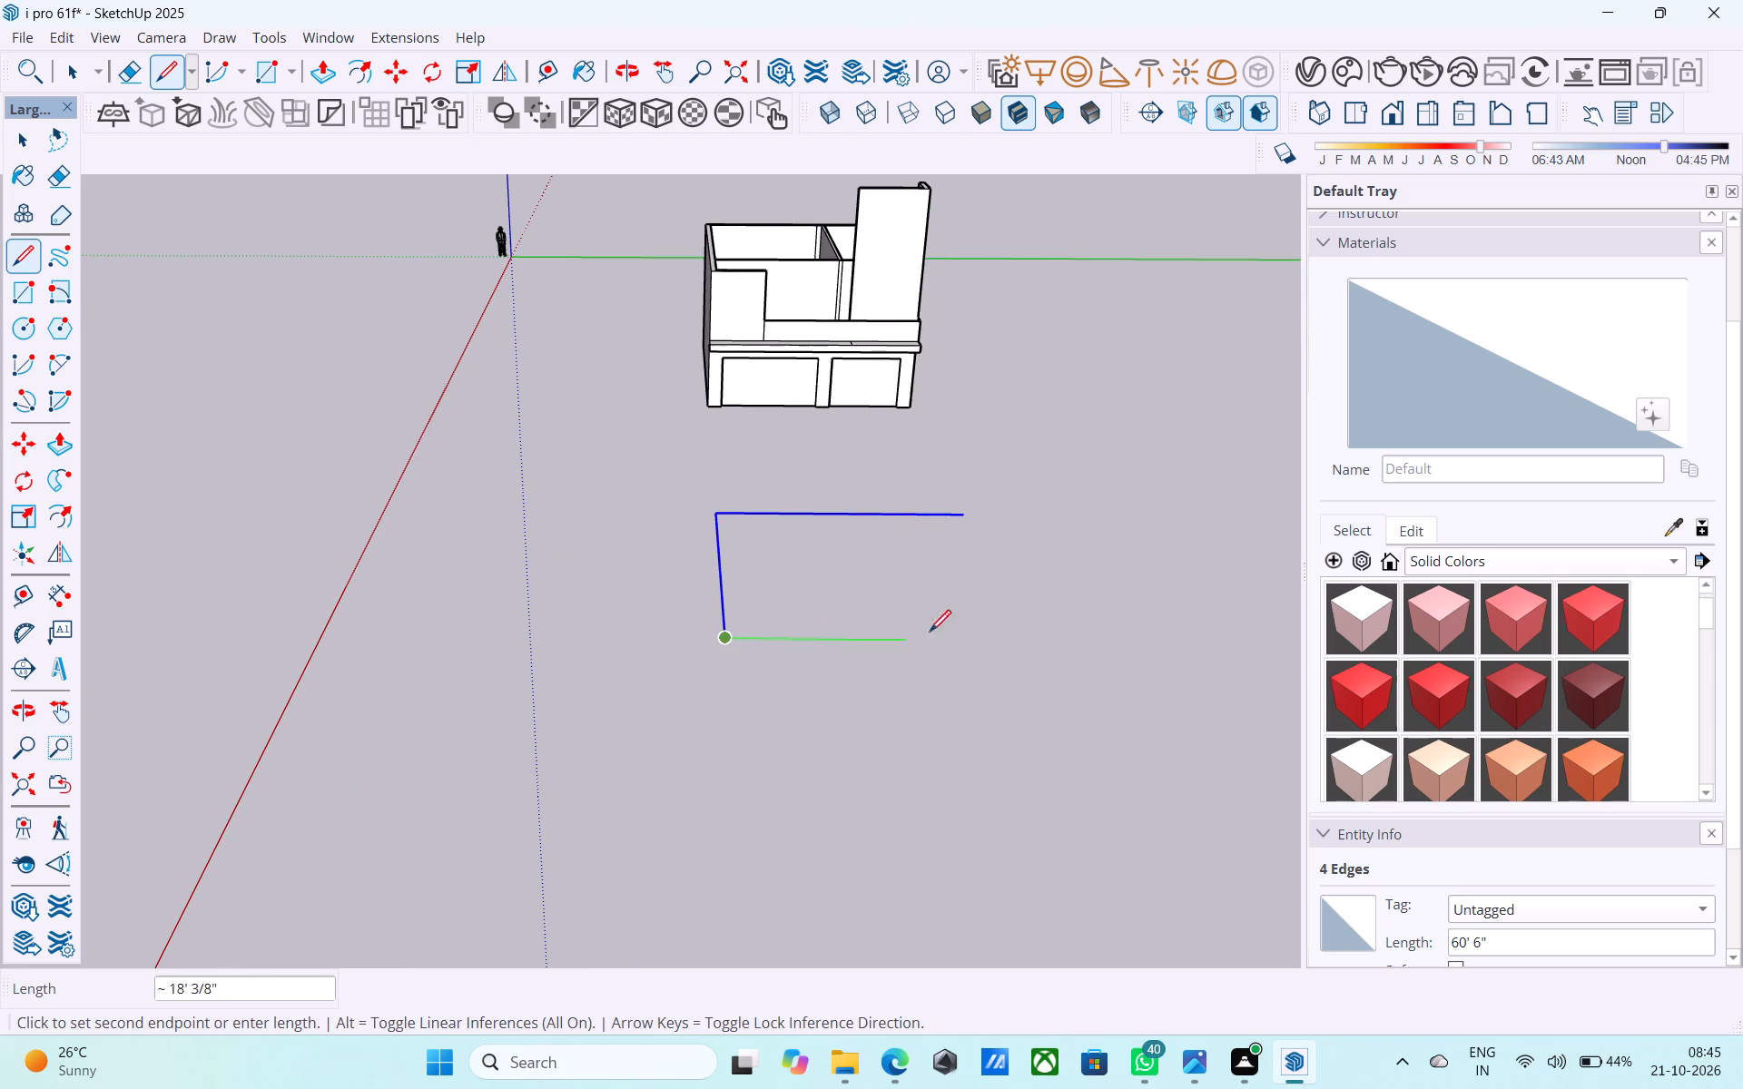
left_click(1103, 627)
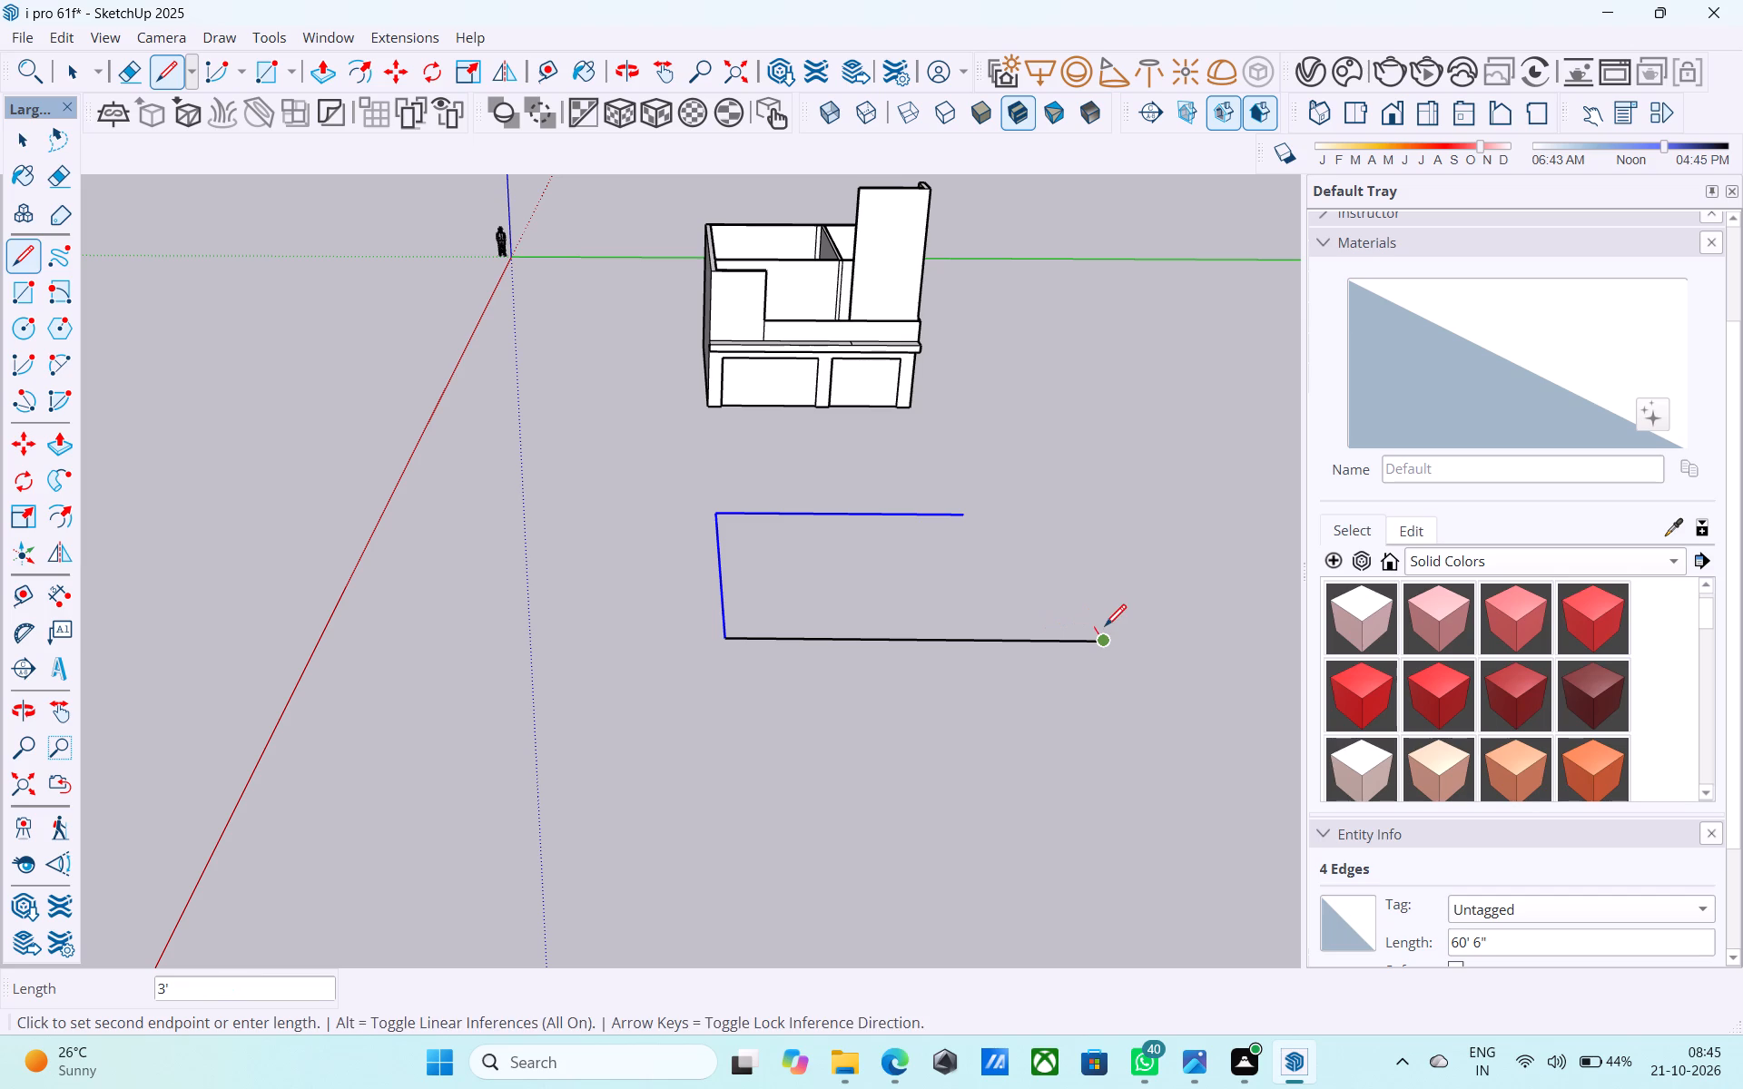
key("l")
left_click(965, 519)
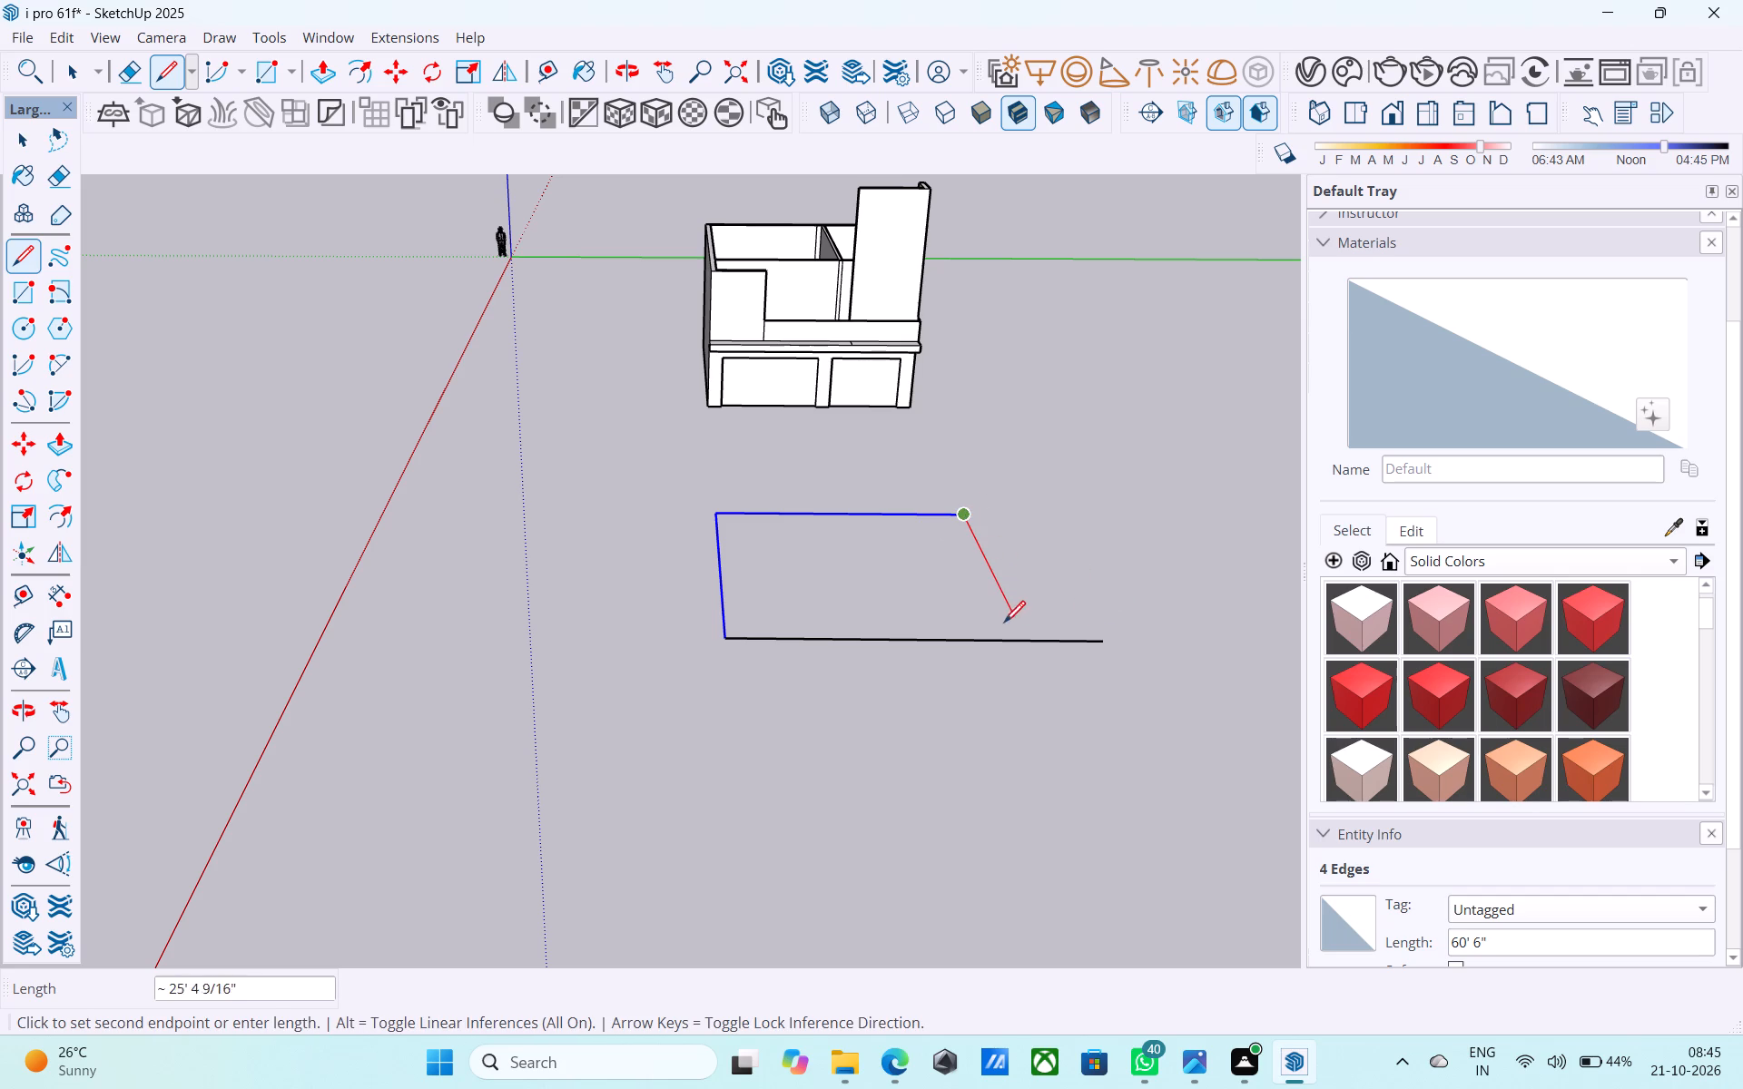
left_click(1025, 641)
key("e")
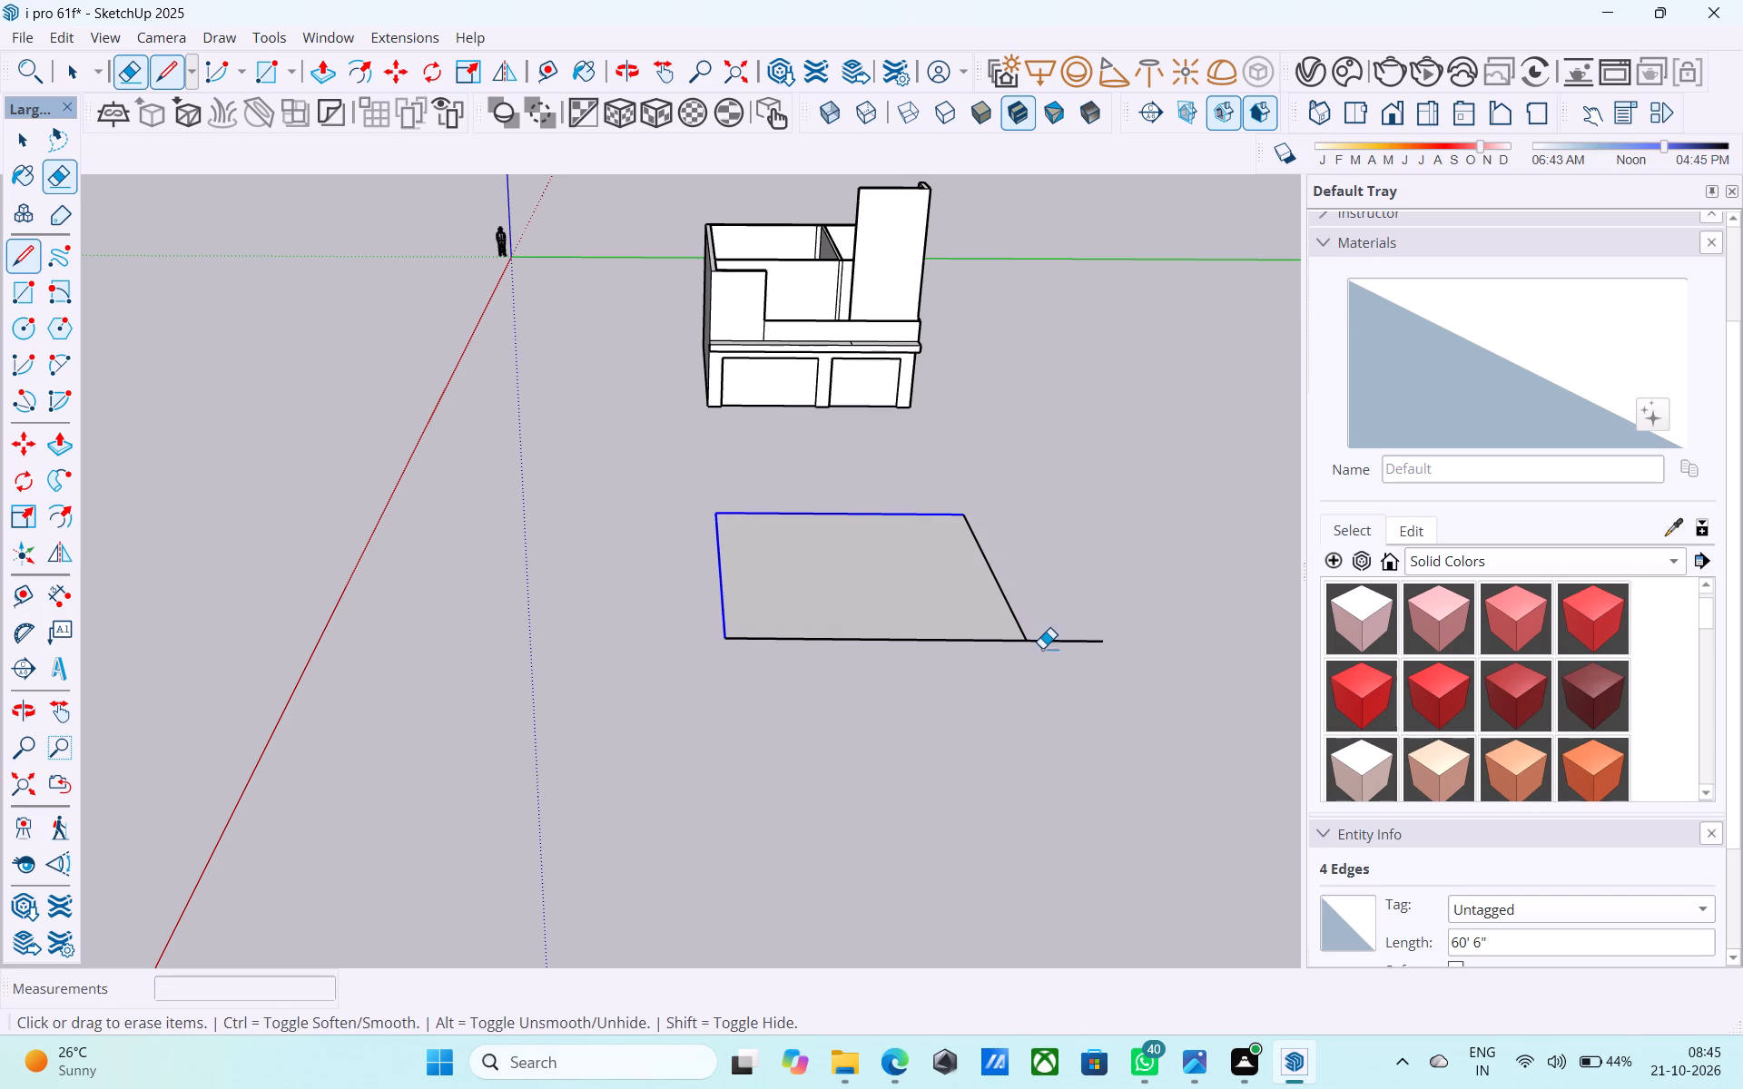
left_click_drag(1042, 648, 1060, 611)
key("space")
Push/Pull the new face in front of the building up 2' to form a base slab.
middle_click_drag(882, 500, 893, 591)
scroll(908, 646, "up", 4)
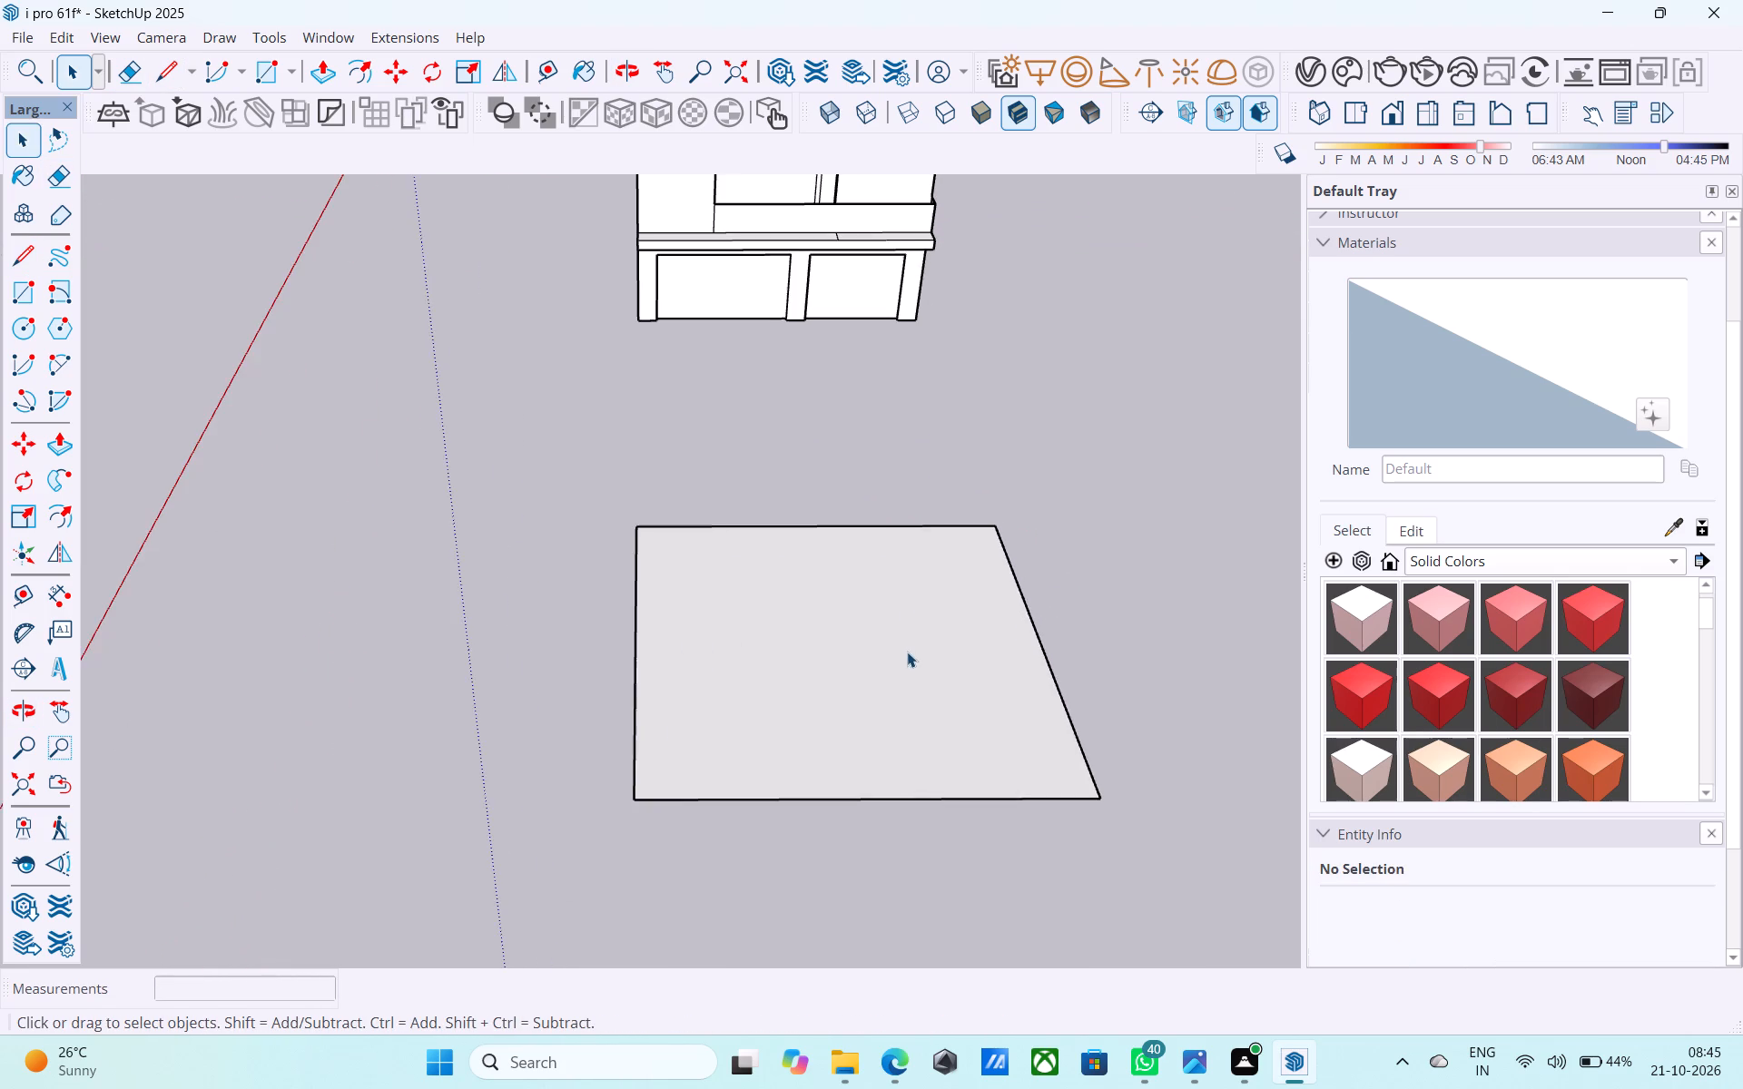
middle_click_drag(891, 649, 919, 562)
left_click(884, 595)
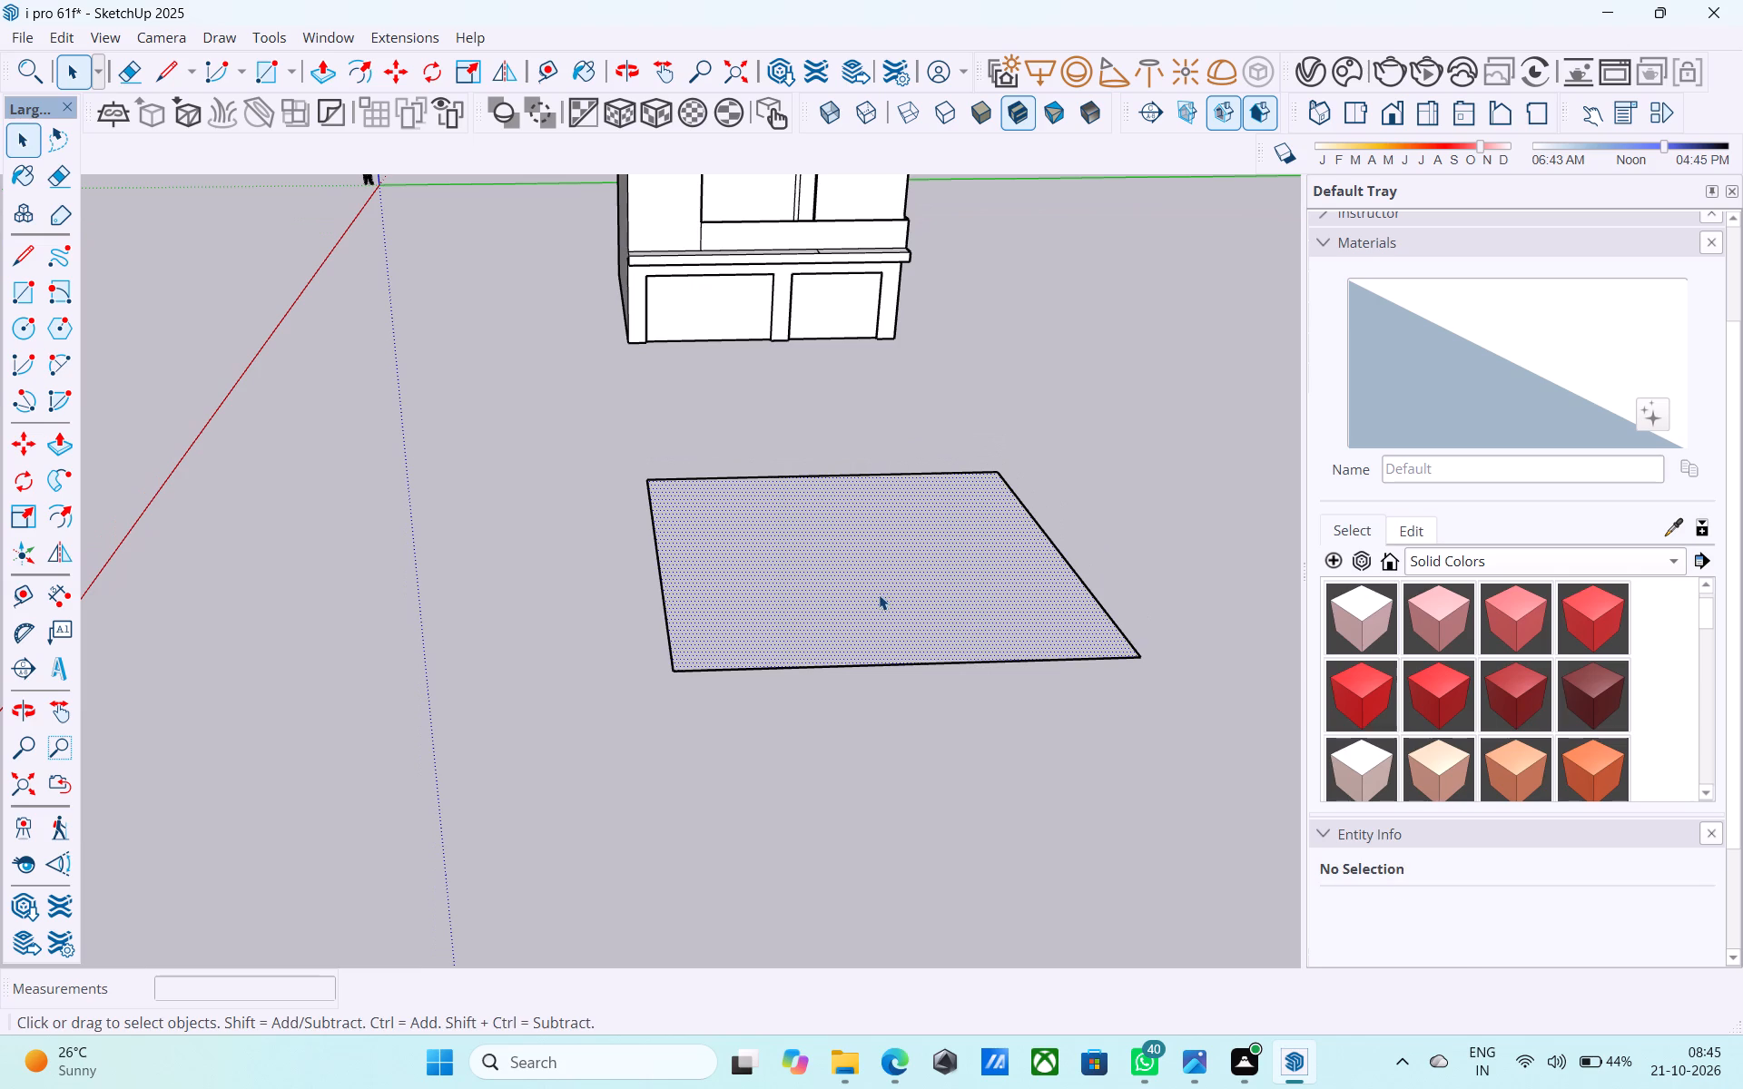
key("p")
left_click(877, 594)
middle_click_drag(868, 580, 877, 648)
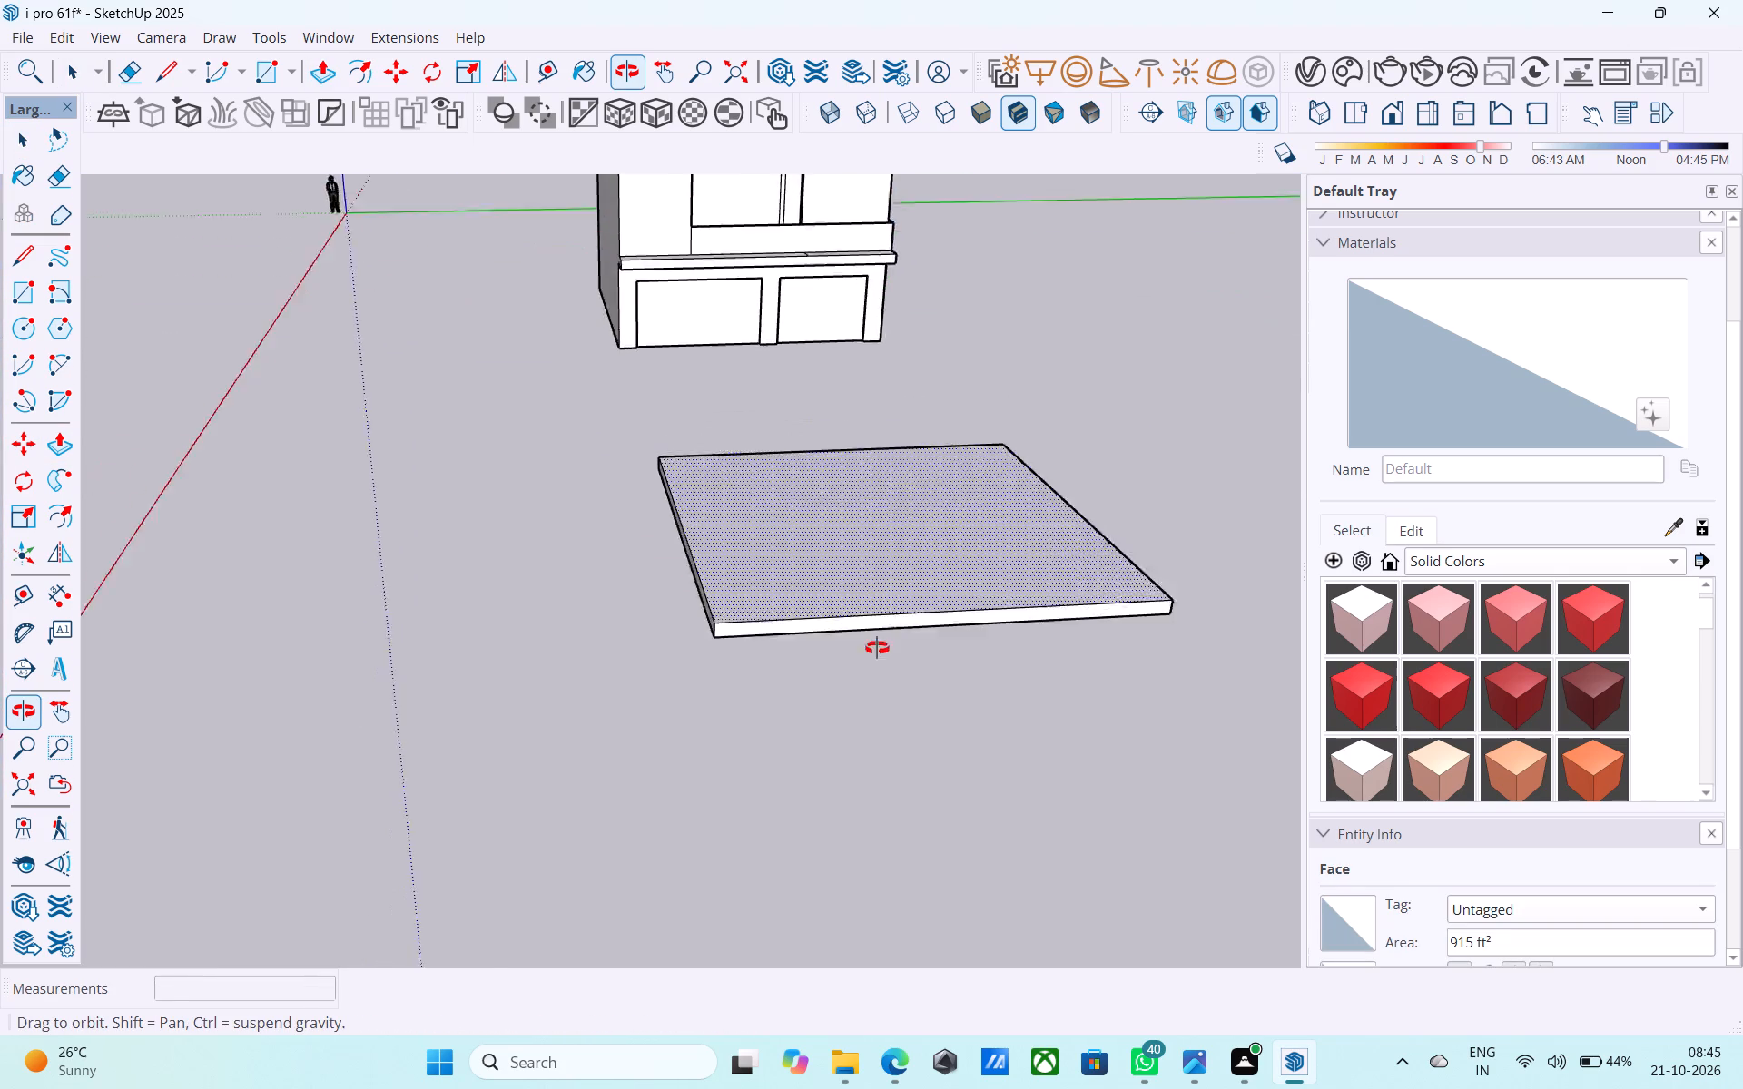
middle_click_drag(877, 648, 872, 709)
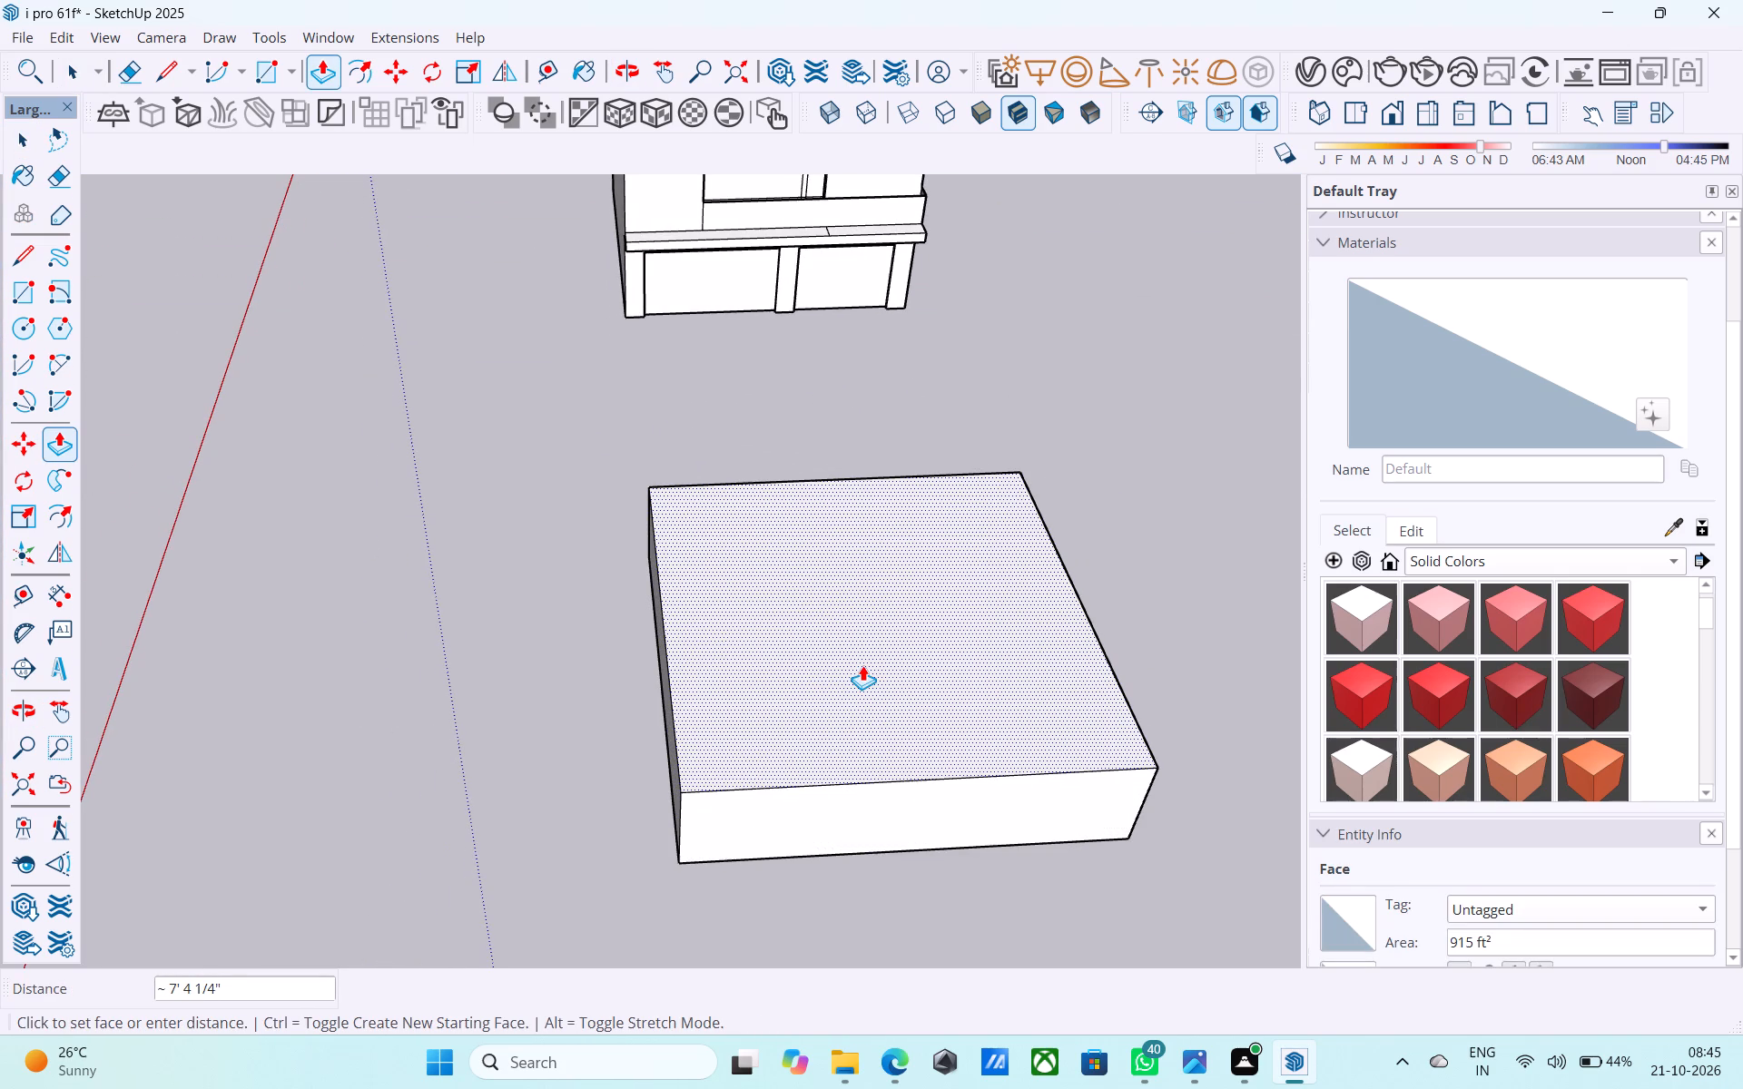
type("2'")
key("Return")
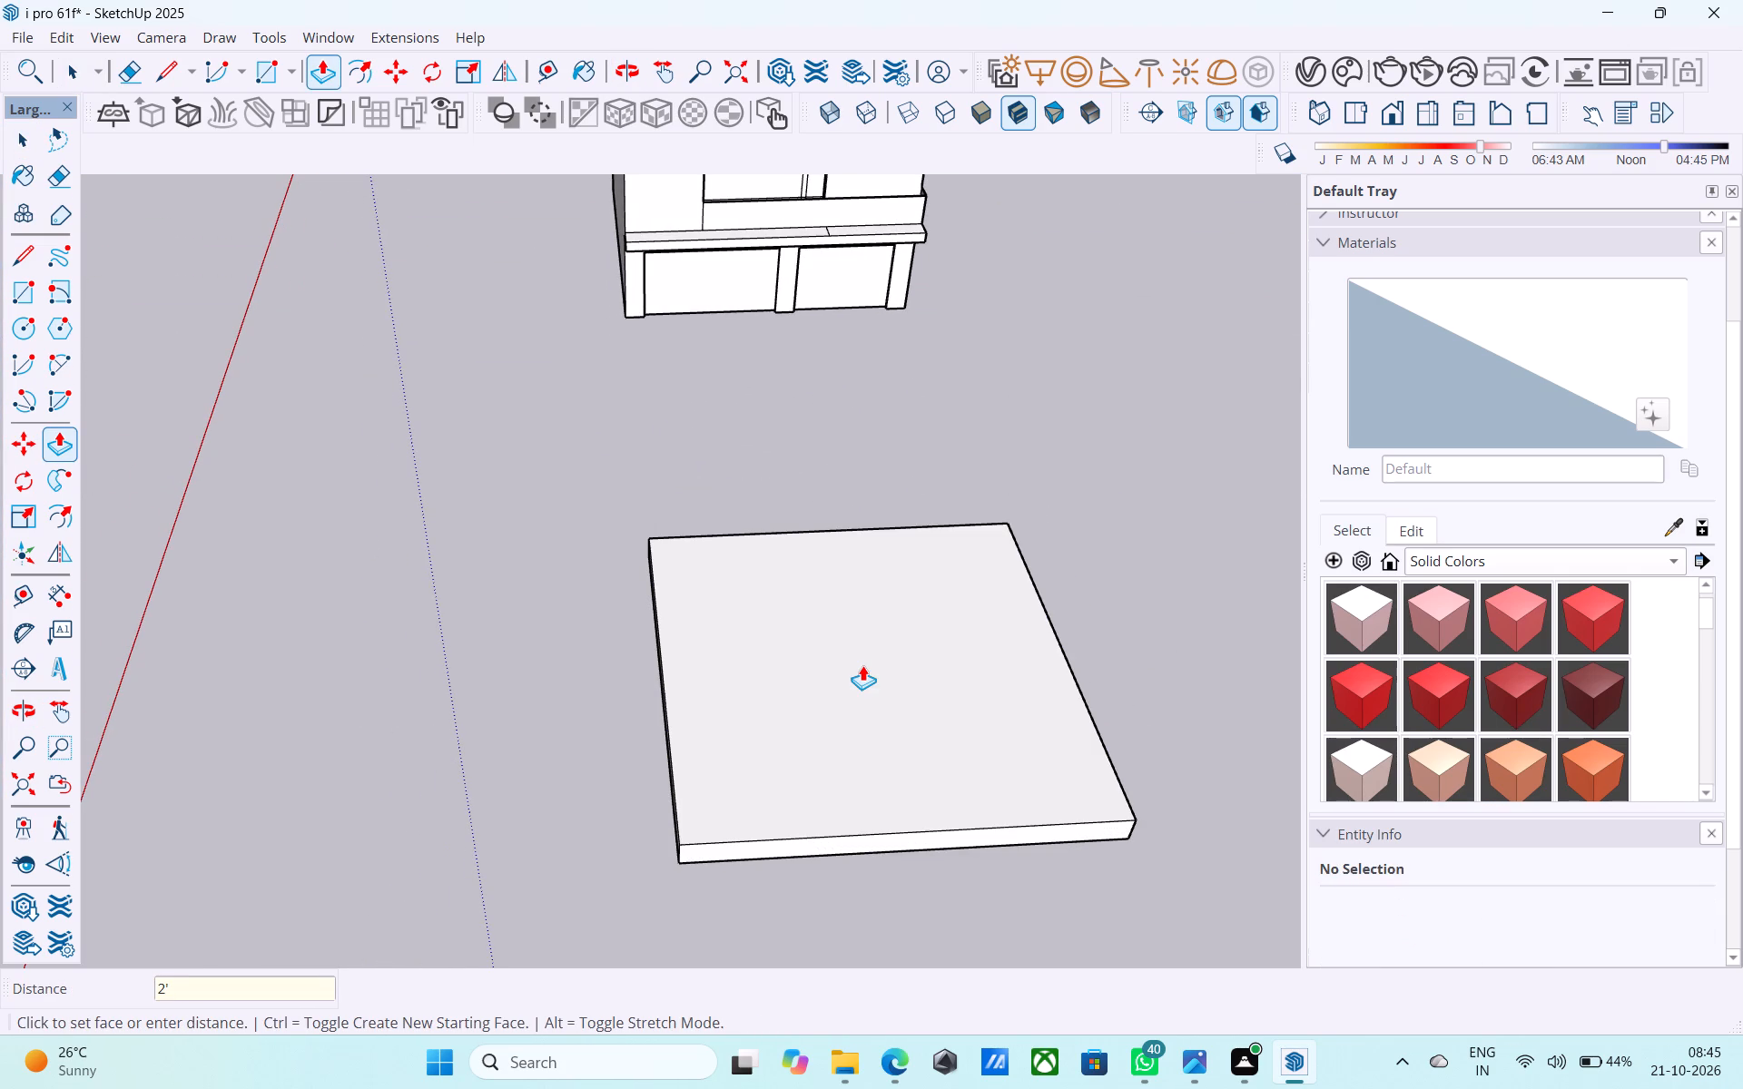
Make the whole base slab a group.
scroll(877, 580, "down", 2)
key("space")
triple_click(821, 728)
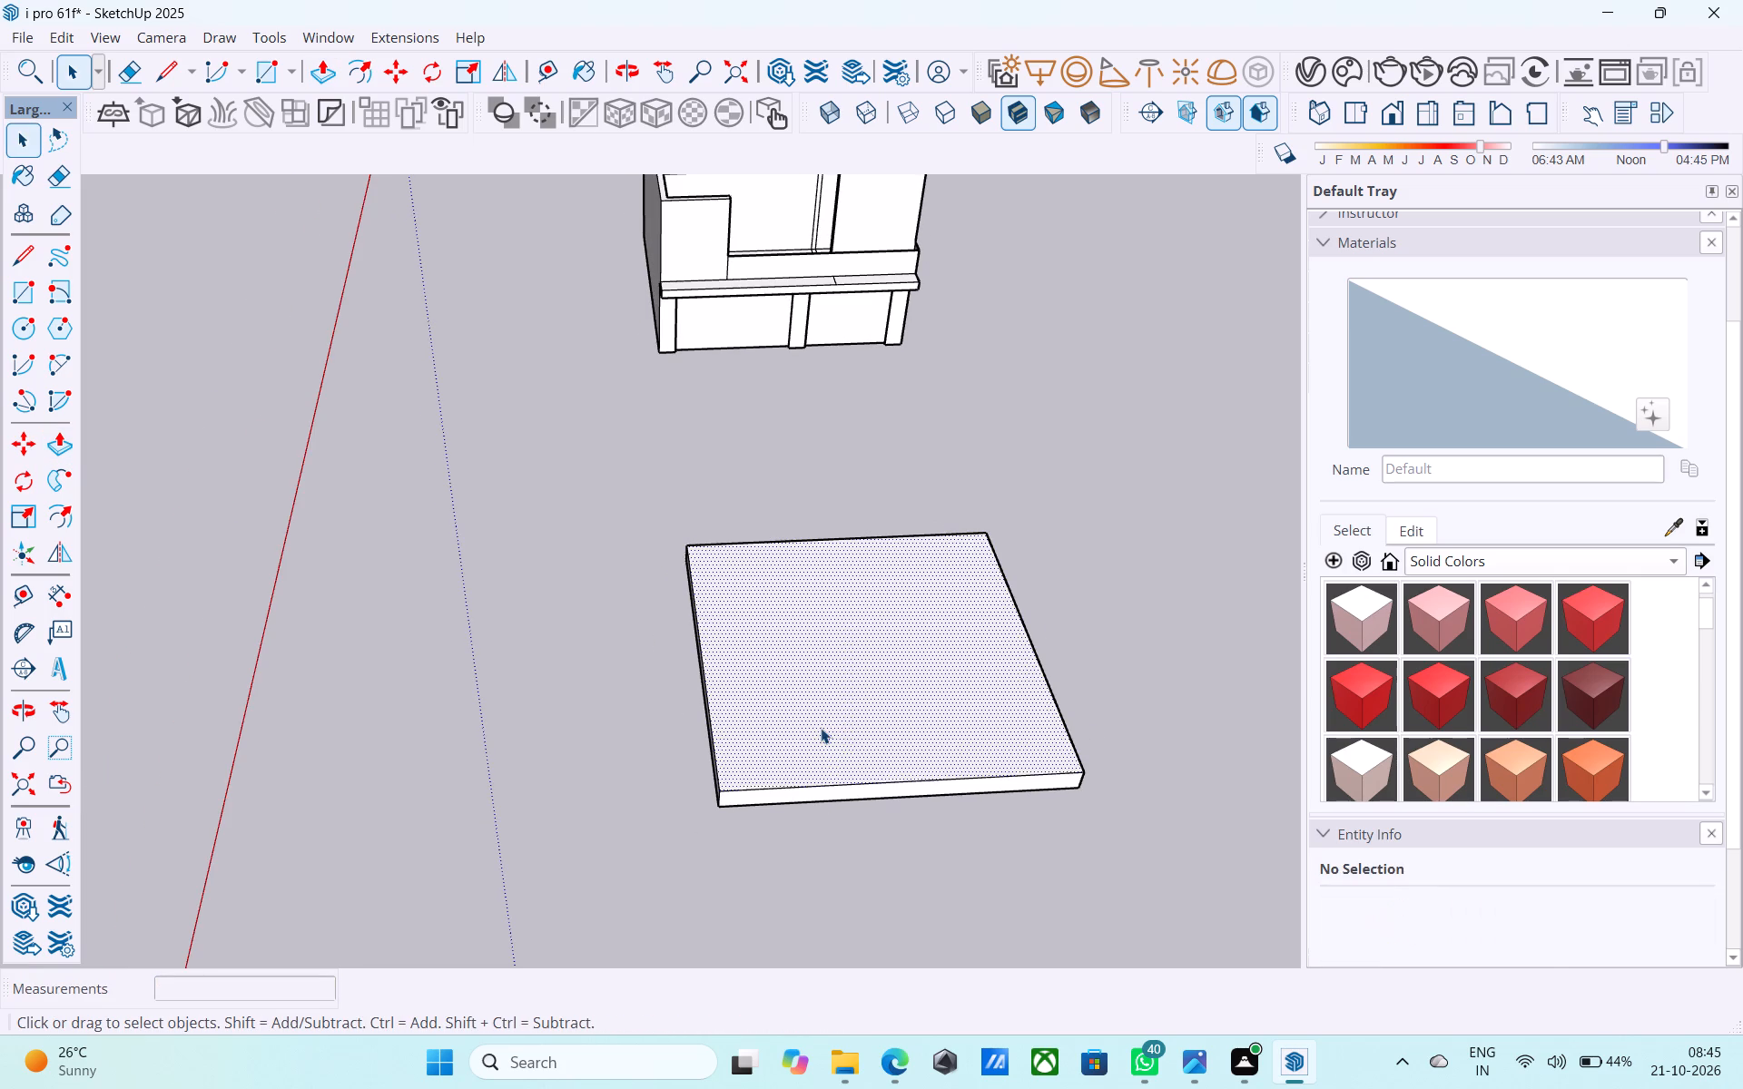
right_click(820, 727)
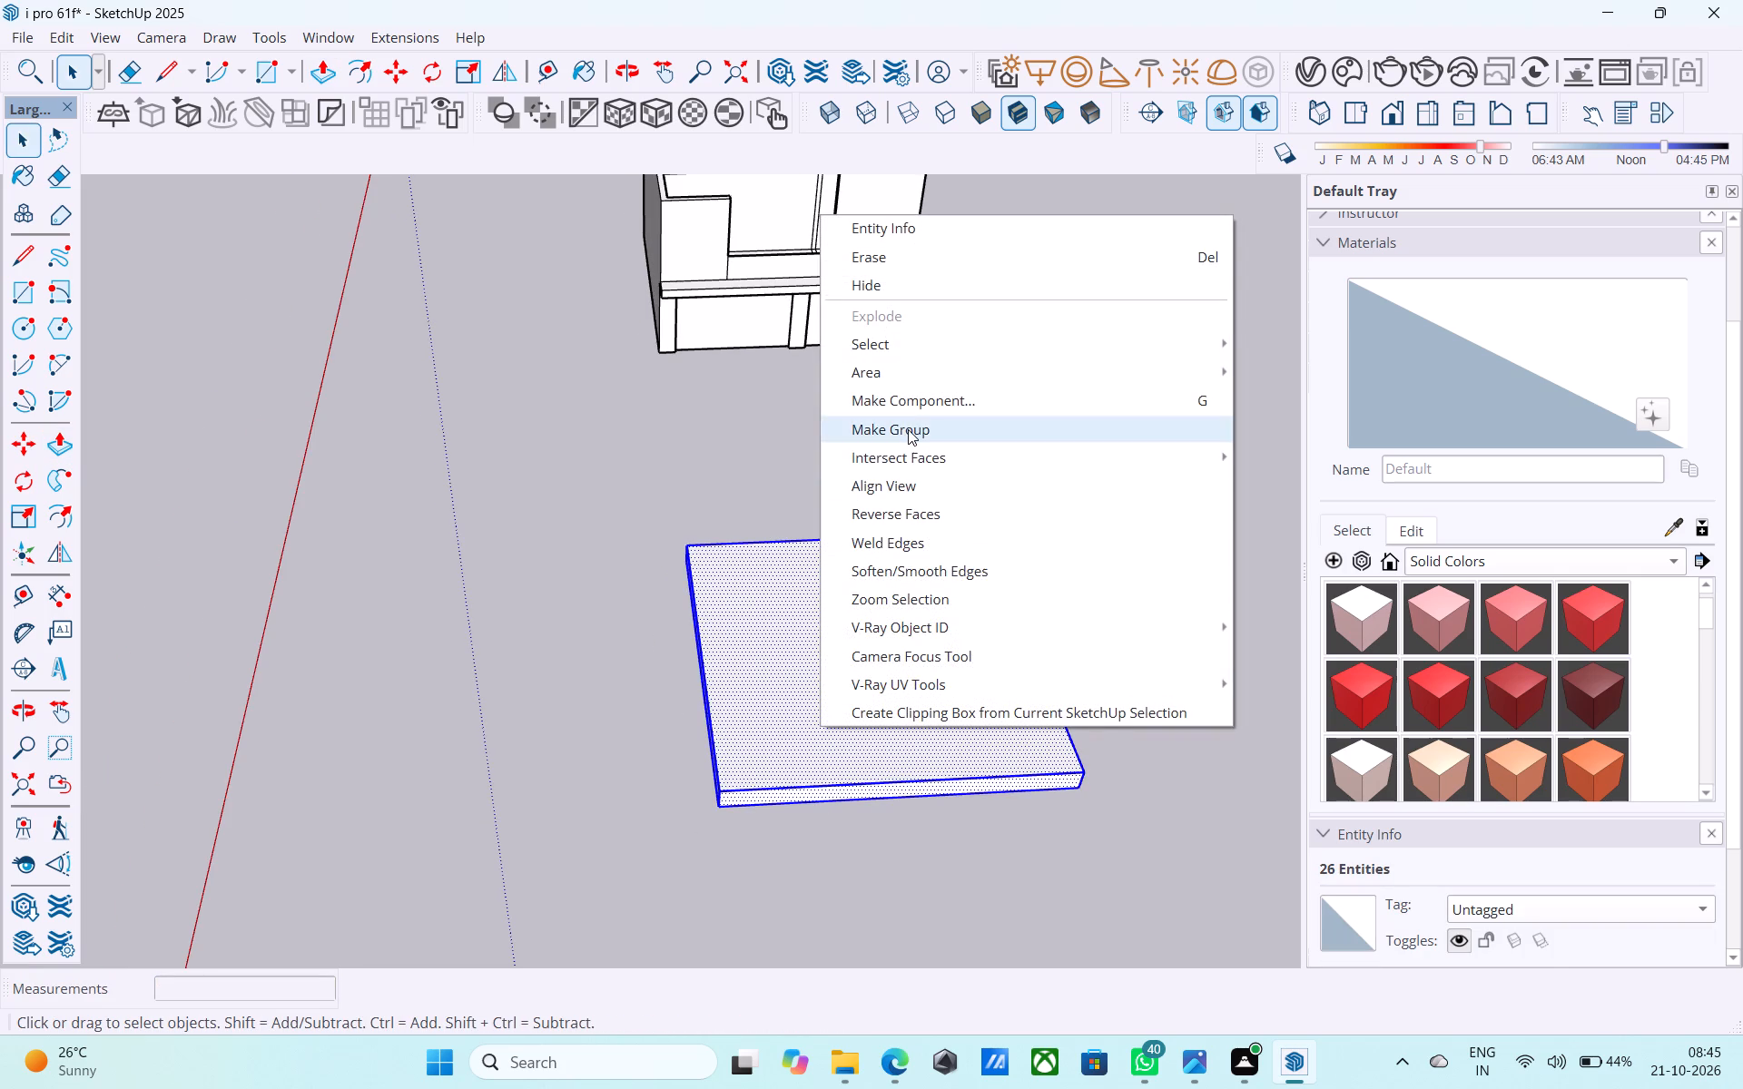
left_click(908, 428)
Select all of the building's connected geometry and make it a group.
left_click(662, 286)
triple_click(678, 292)
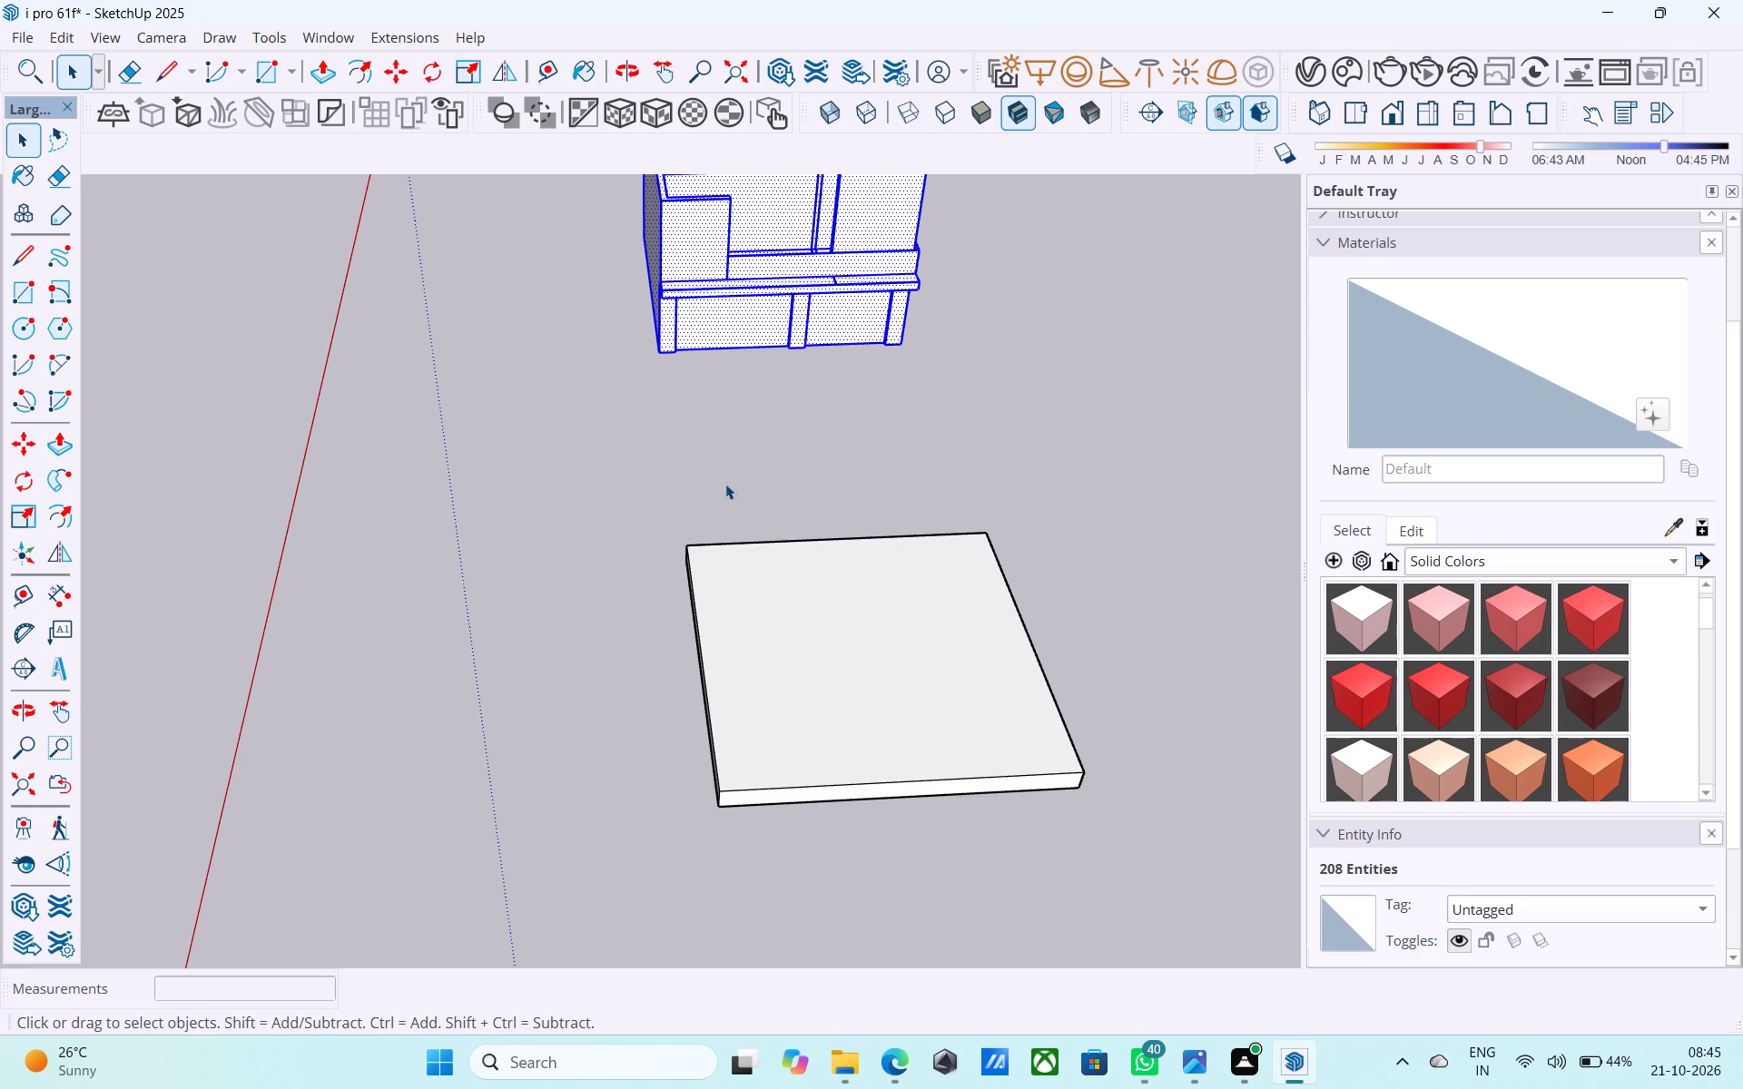
scroll(997, 456, "down", 1)
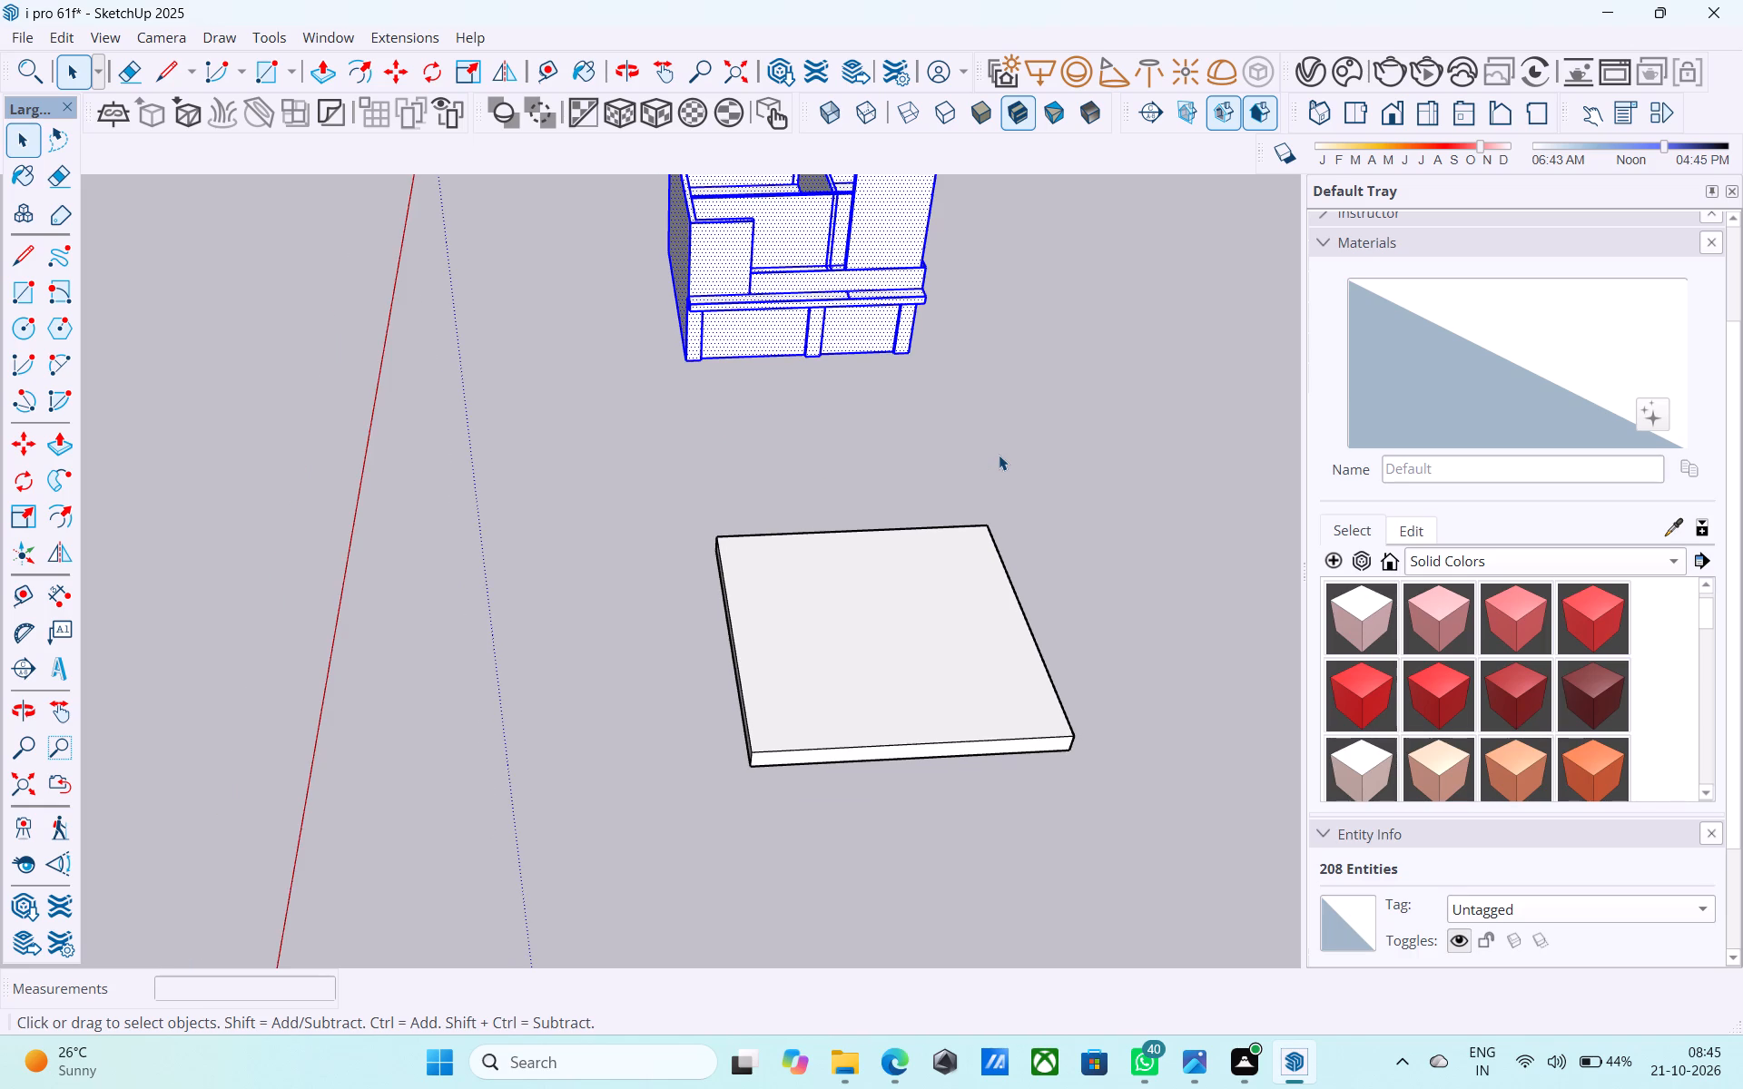
scroll(999, 453, "down", 1)
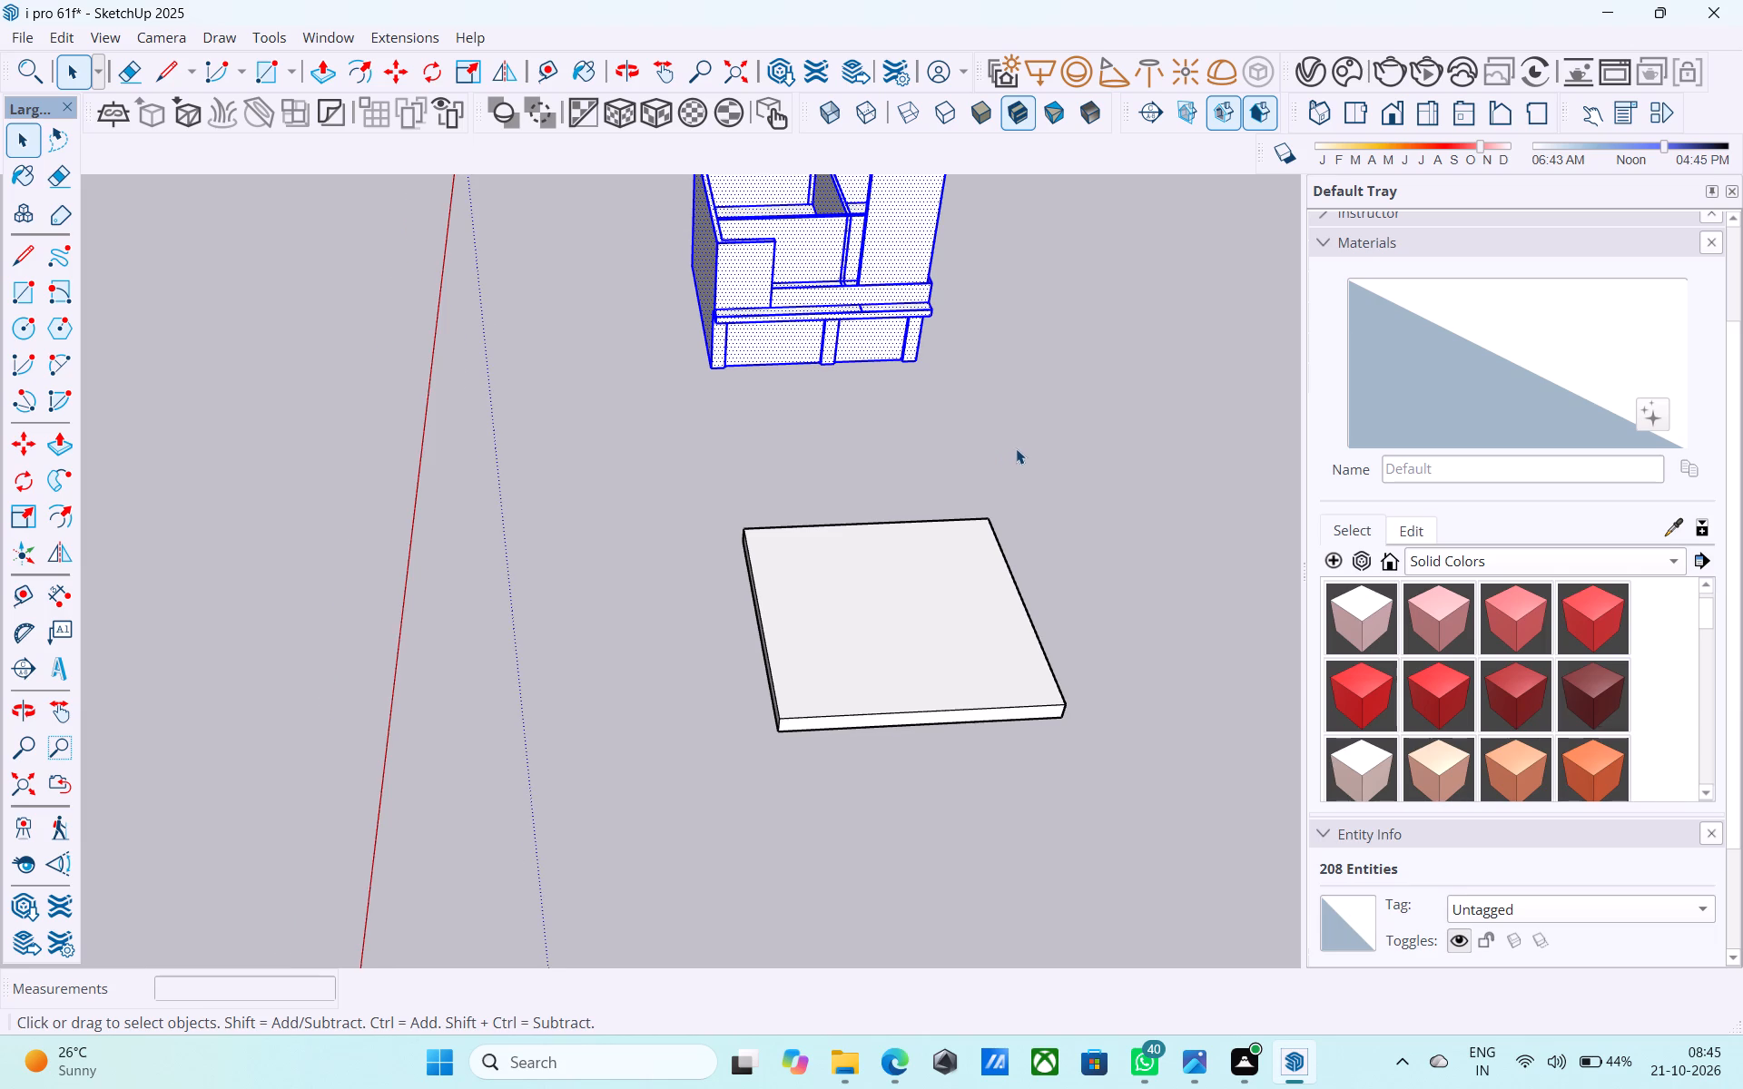
middle_click_drag(1065, 446, 1031, 413)
scroll(1027, 368, "down", 5)
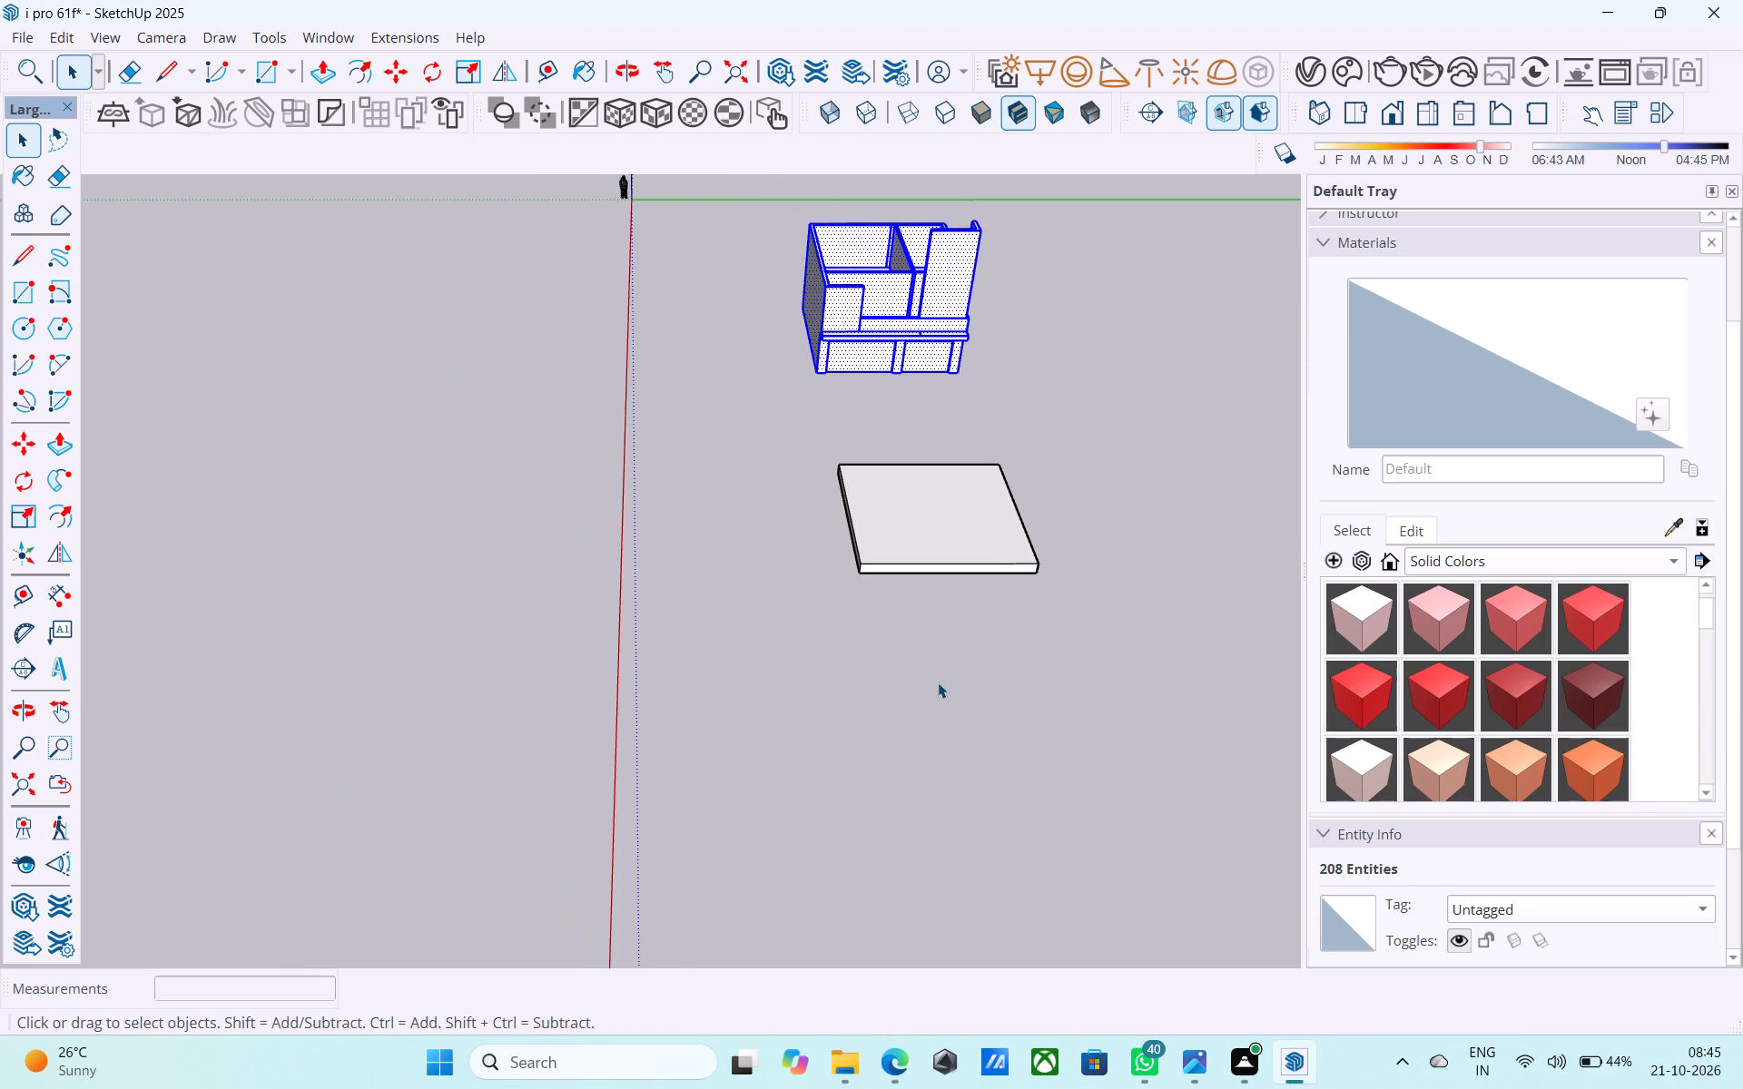
scroll(938, 682, "down", 3)
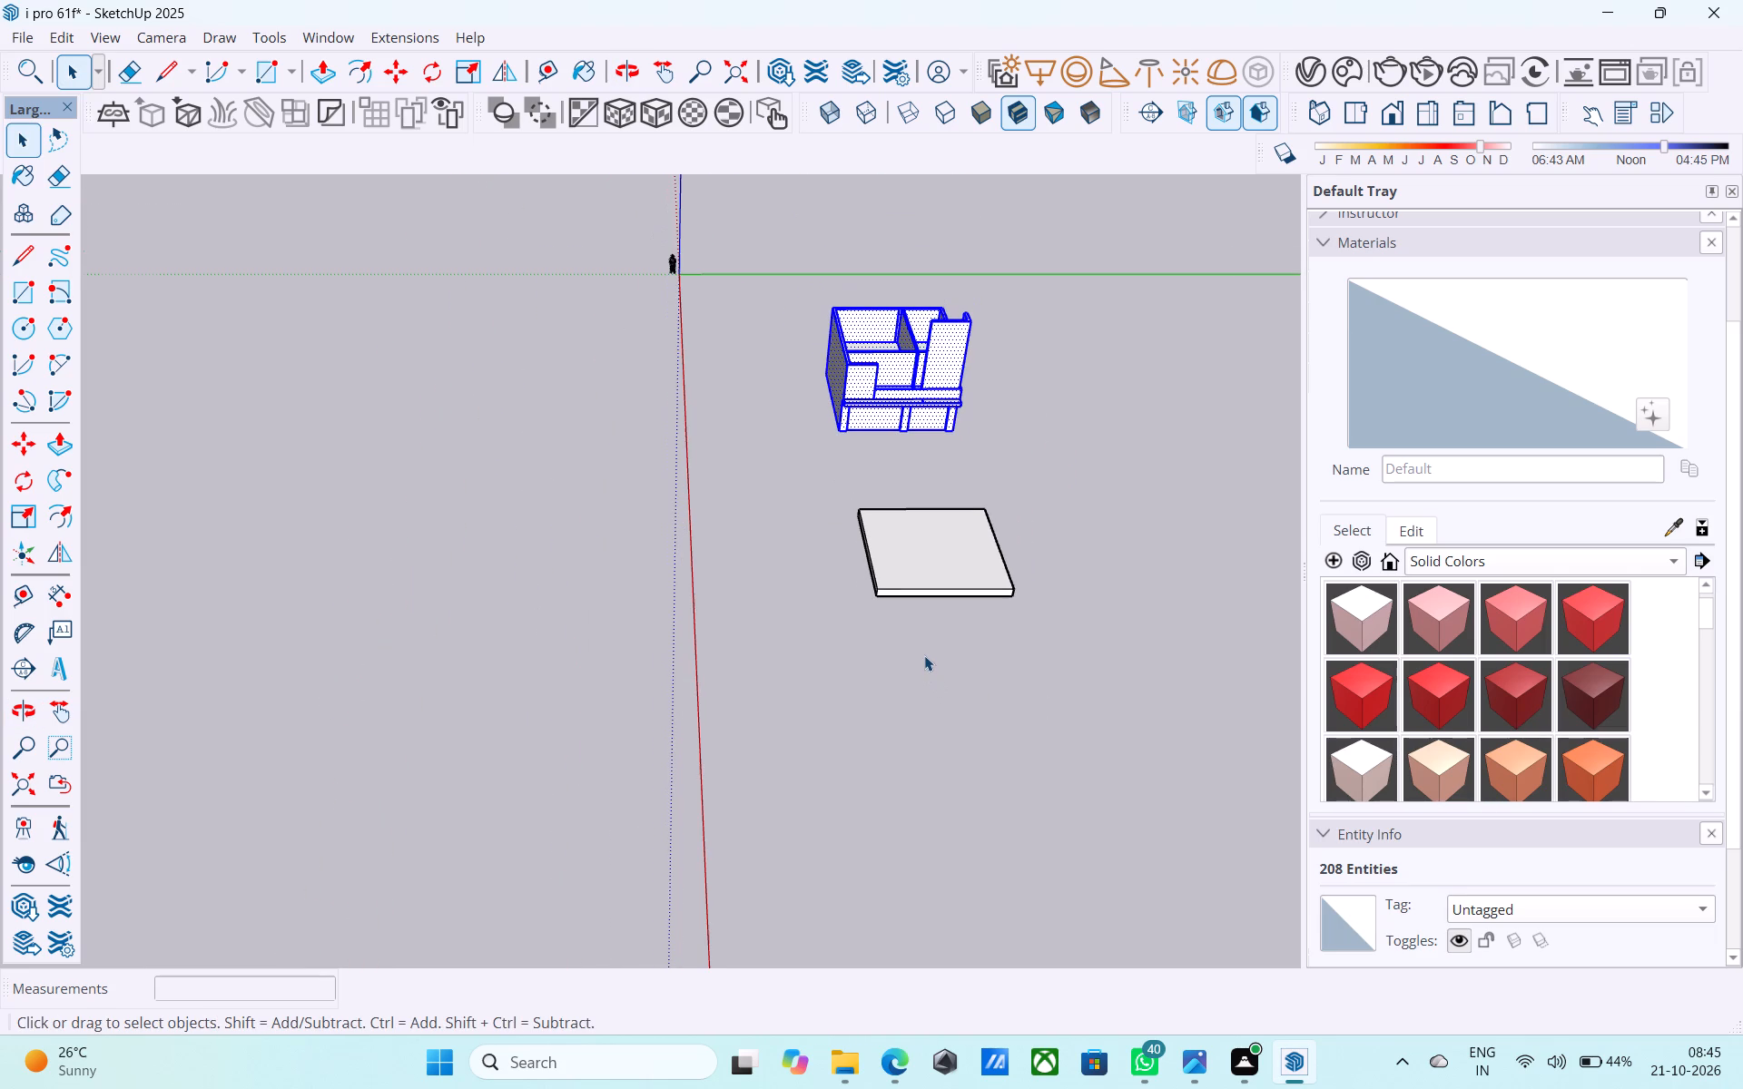
scroll(928, 647, "down", 1)
middle_click_drag(930, 641, 917, 579)
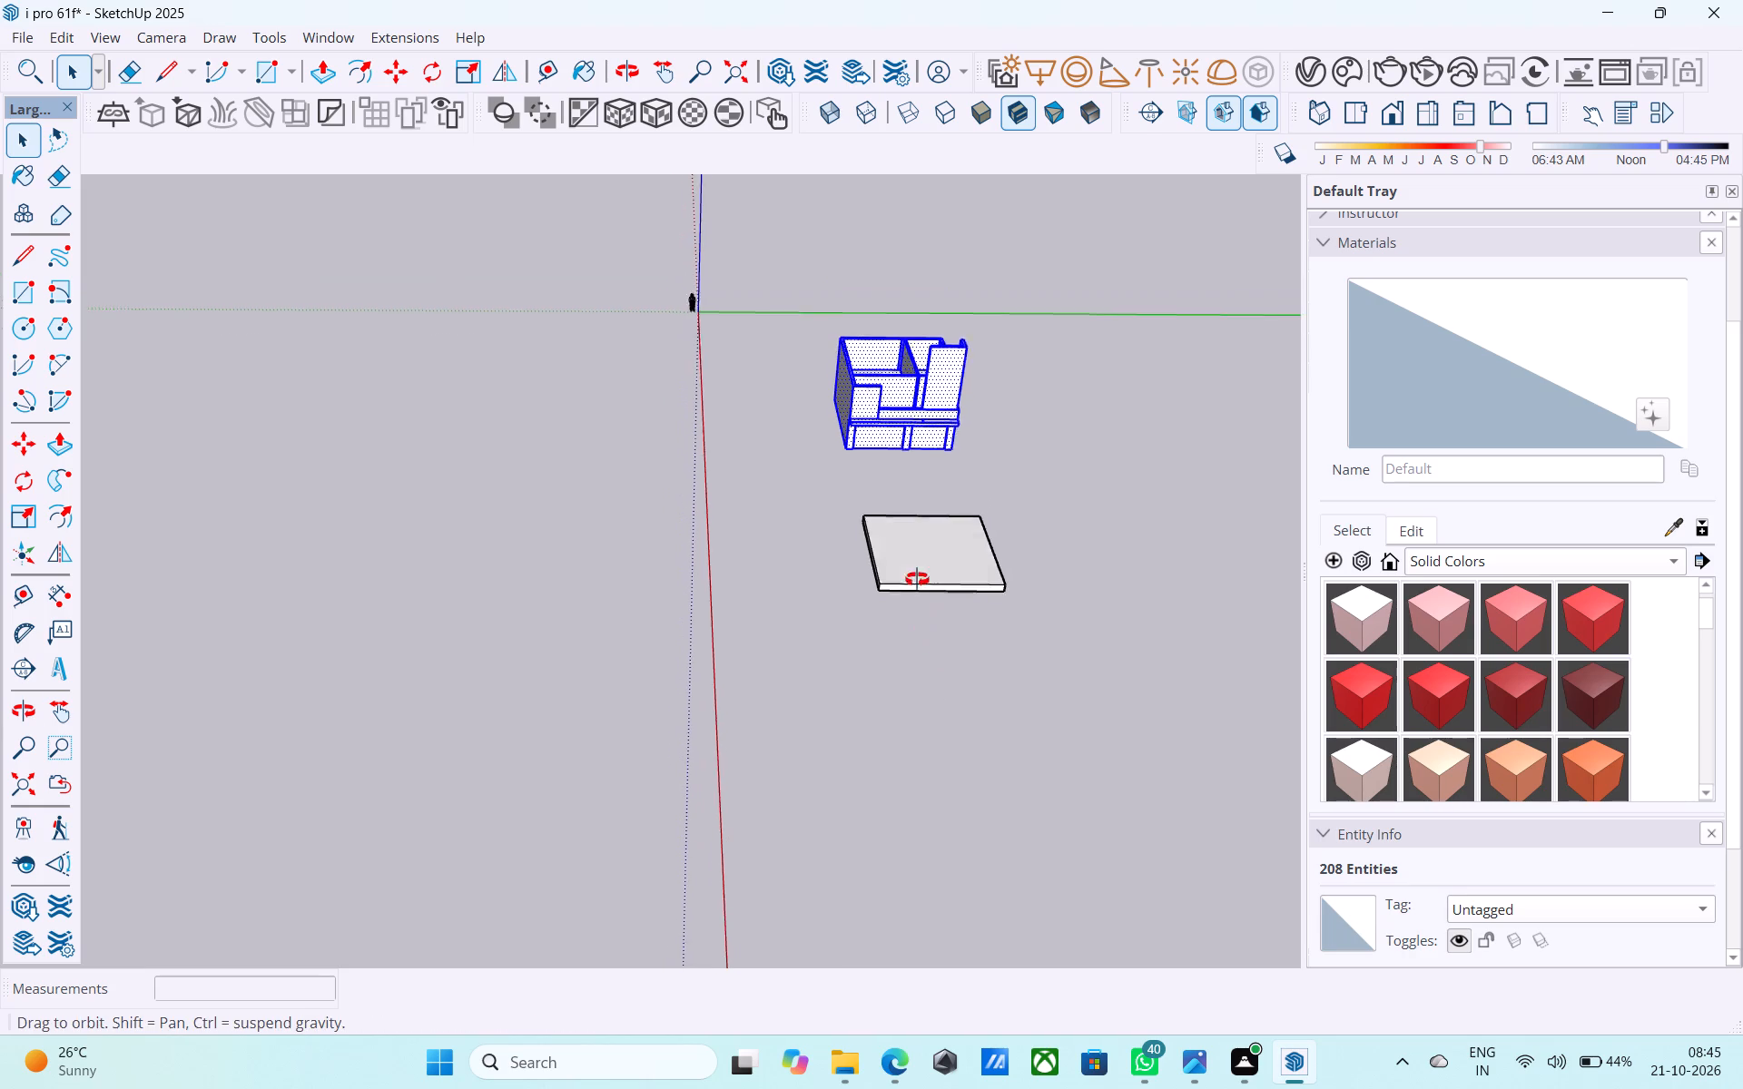
middle_click_drag(917, 579, 913, 561)
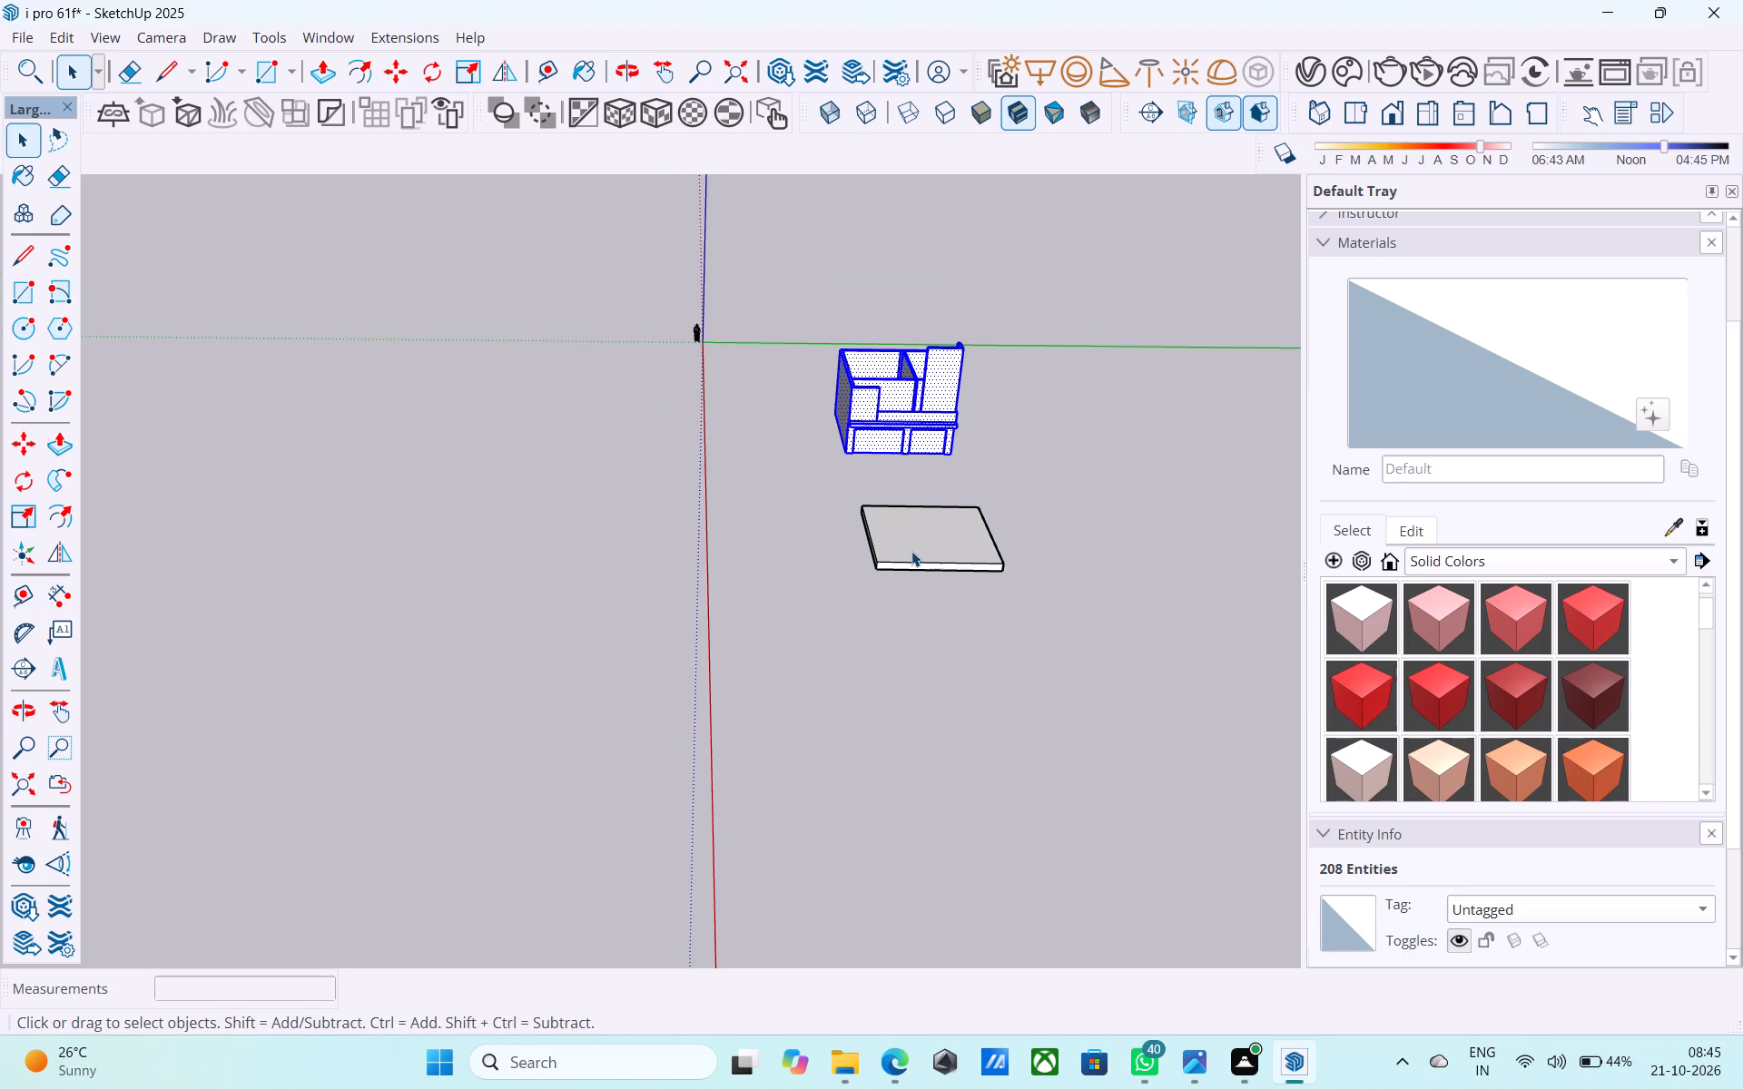
middle_click_drag(911, 551, 911, 512)
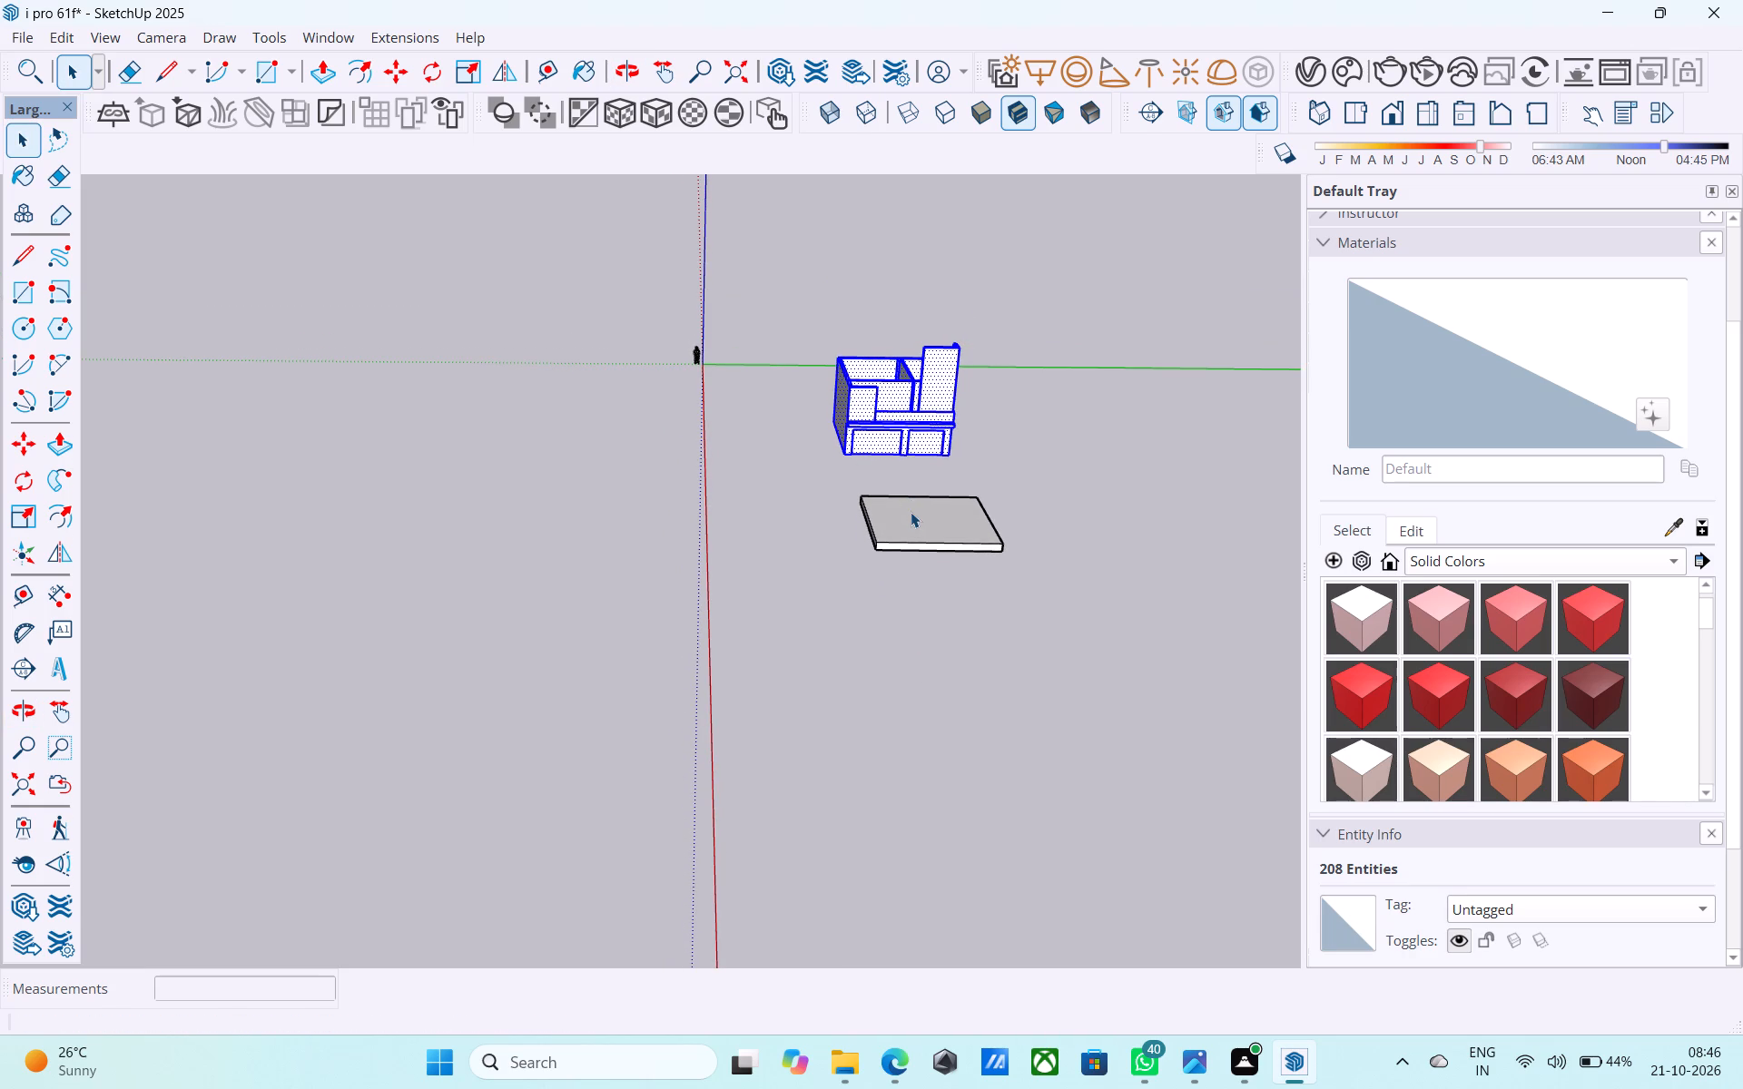
middle_click_drag(911, 515, 968, 506)
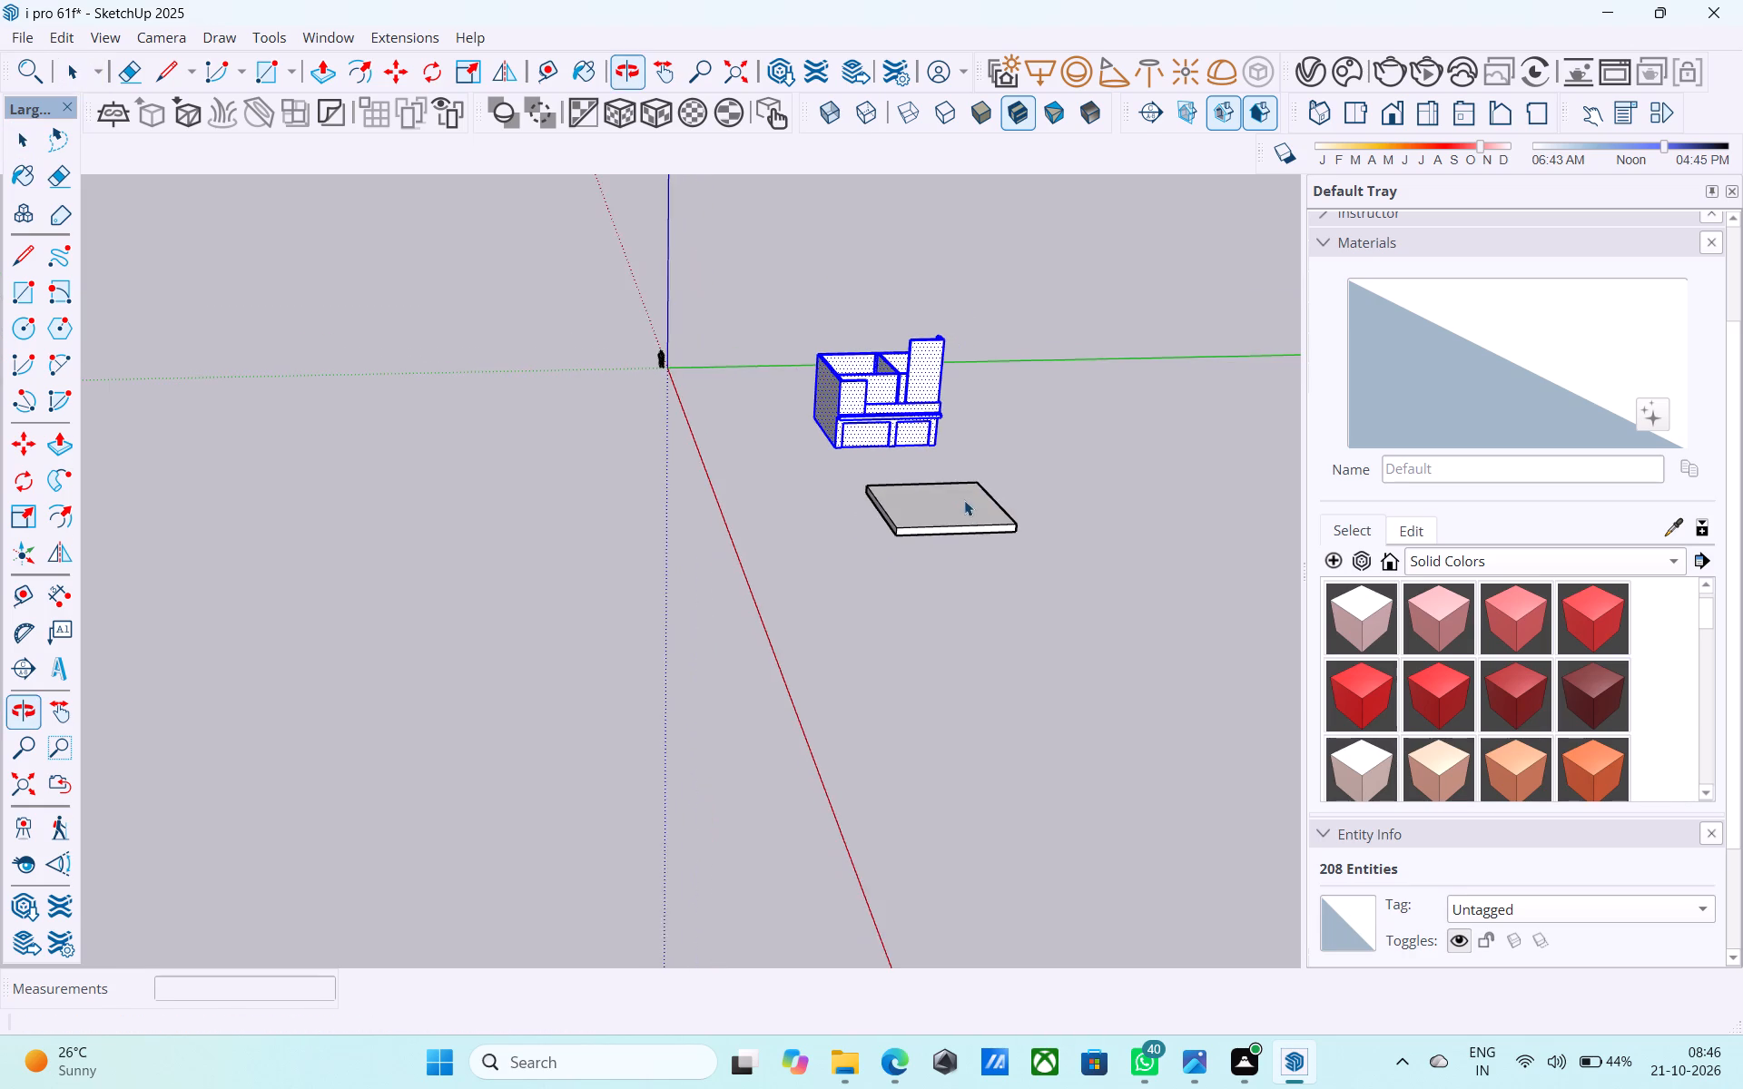
scroll(891, 323, "up", 13)
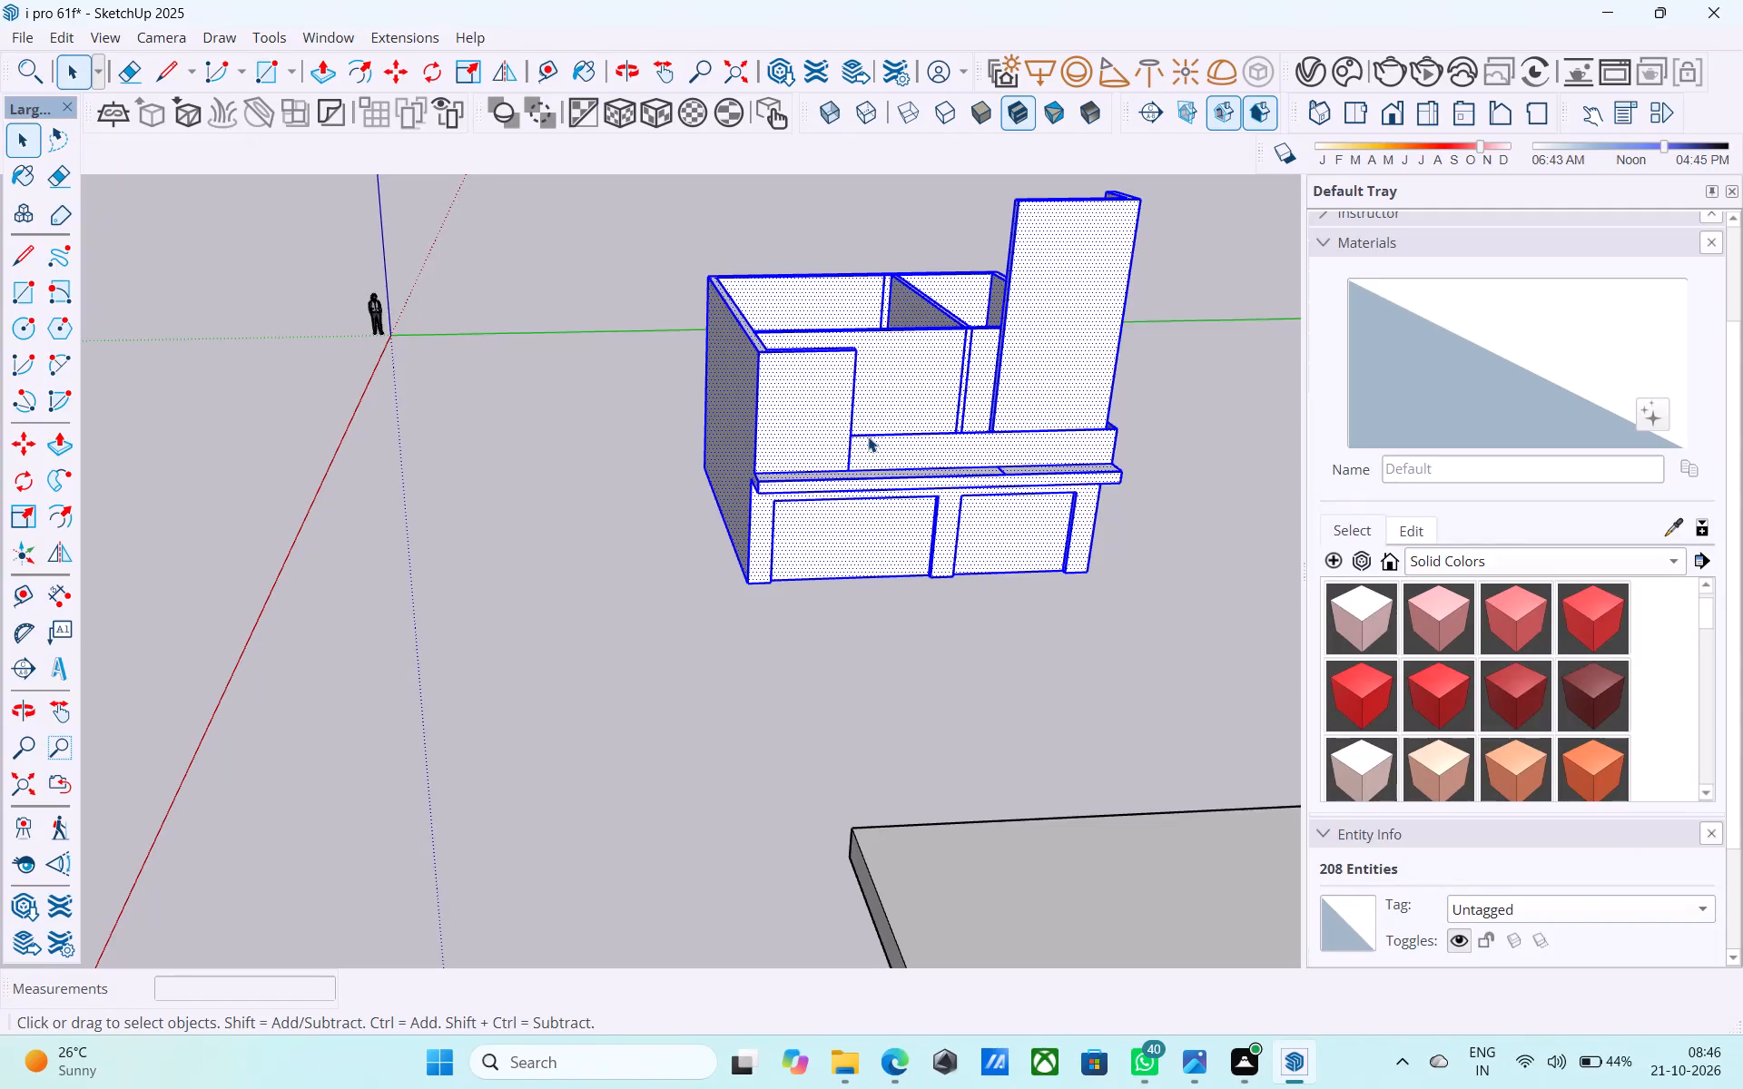
middle_click_drag(862, 431, 822, 391)
scroll(832, 397, "up", 4)
middle_click_drag(838, 398, 905, 392)
scroll(903, 391, "down", 5)
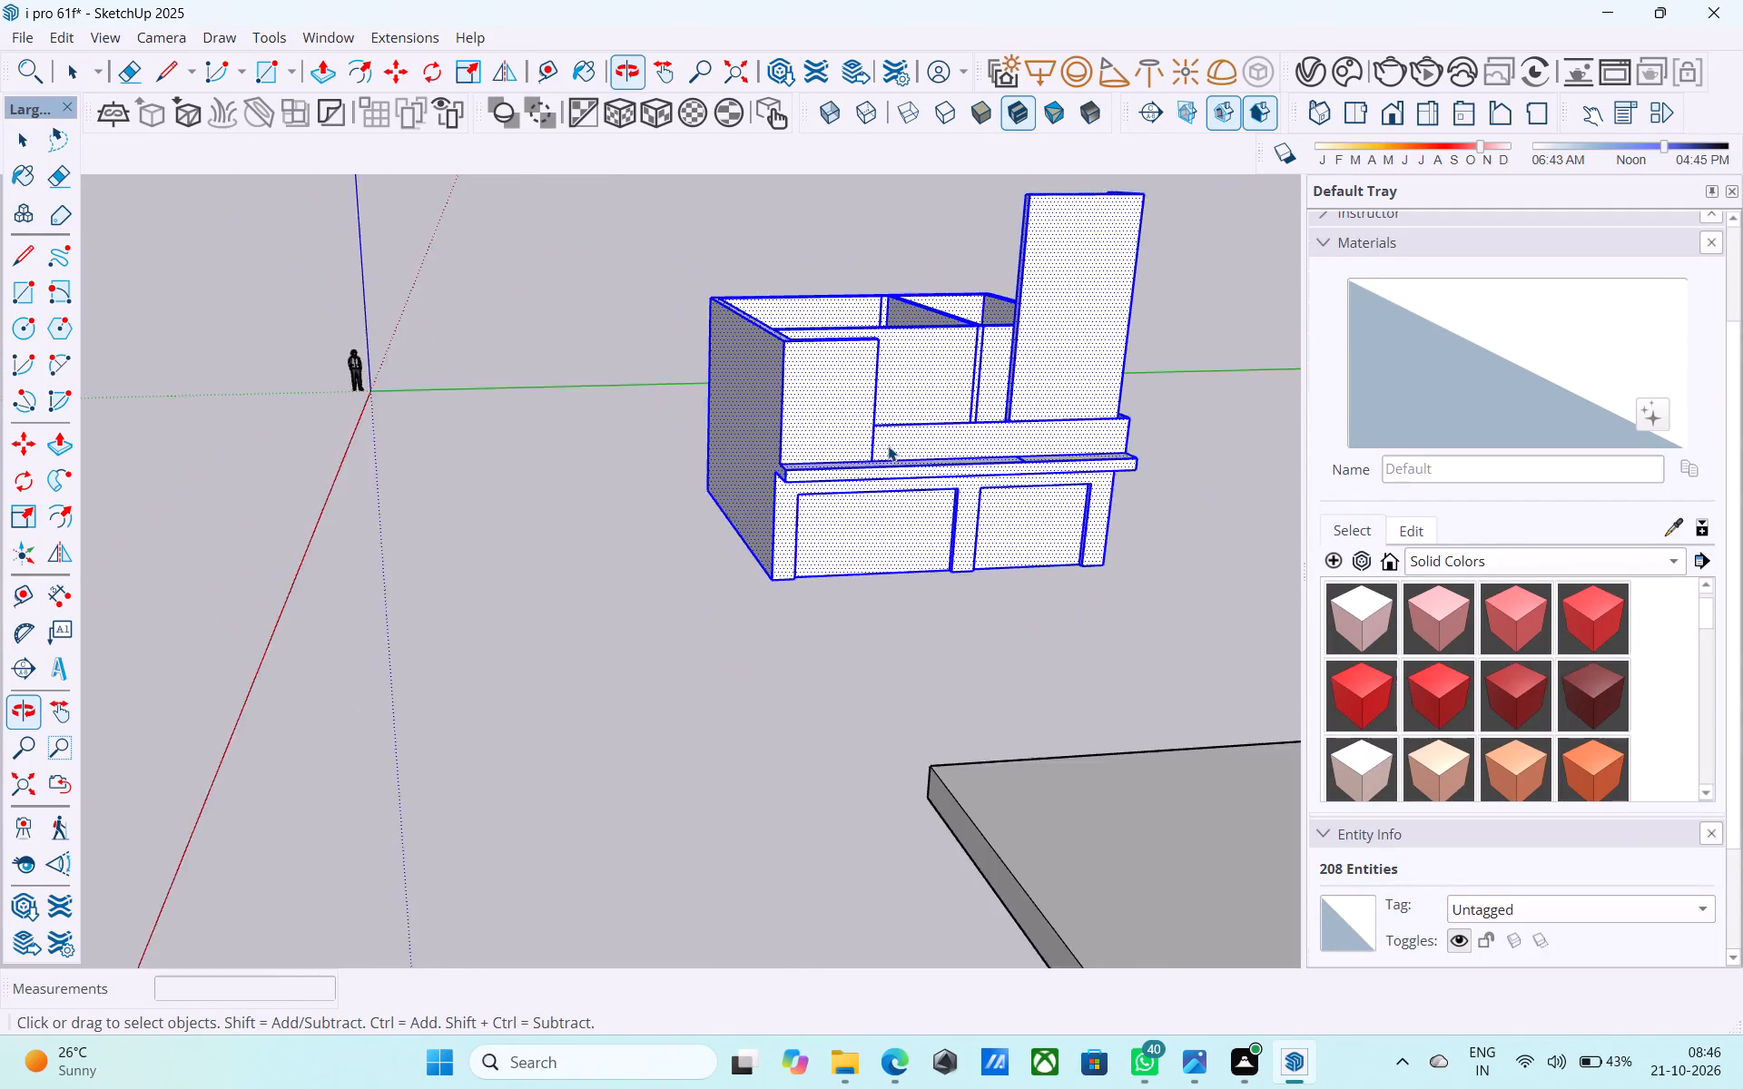
right_click(885, 446)
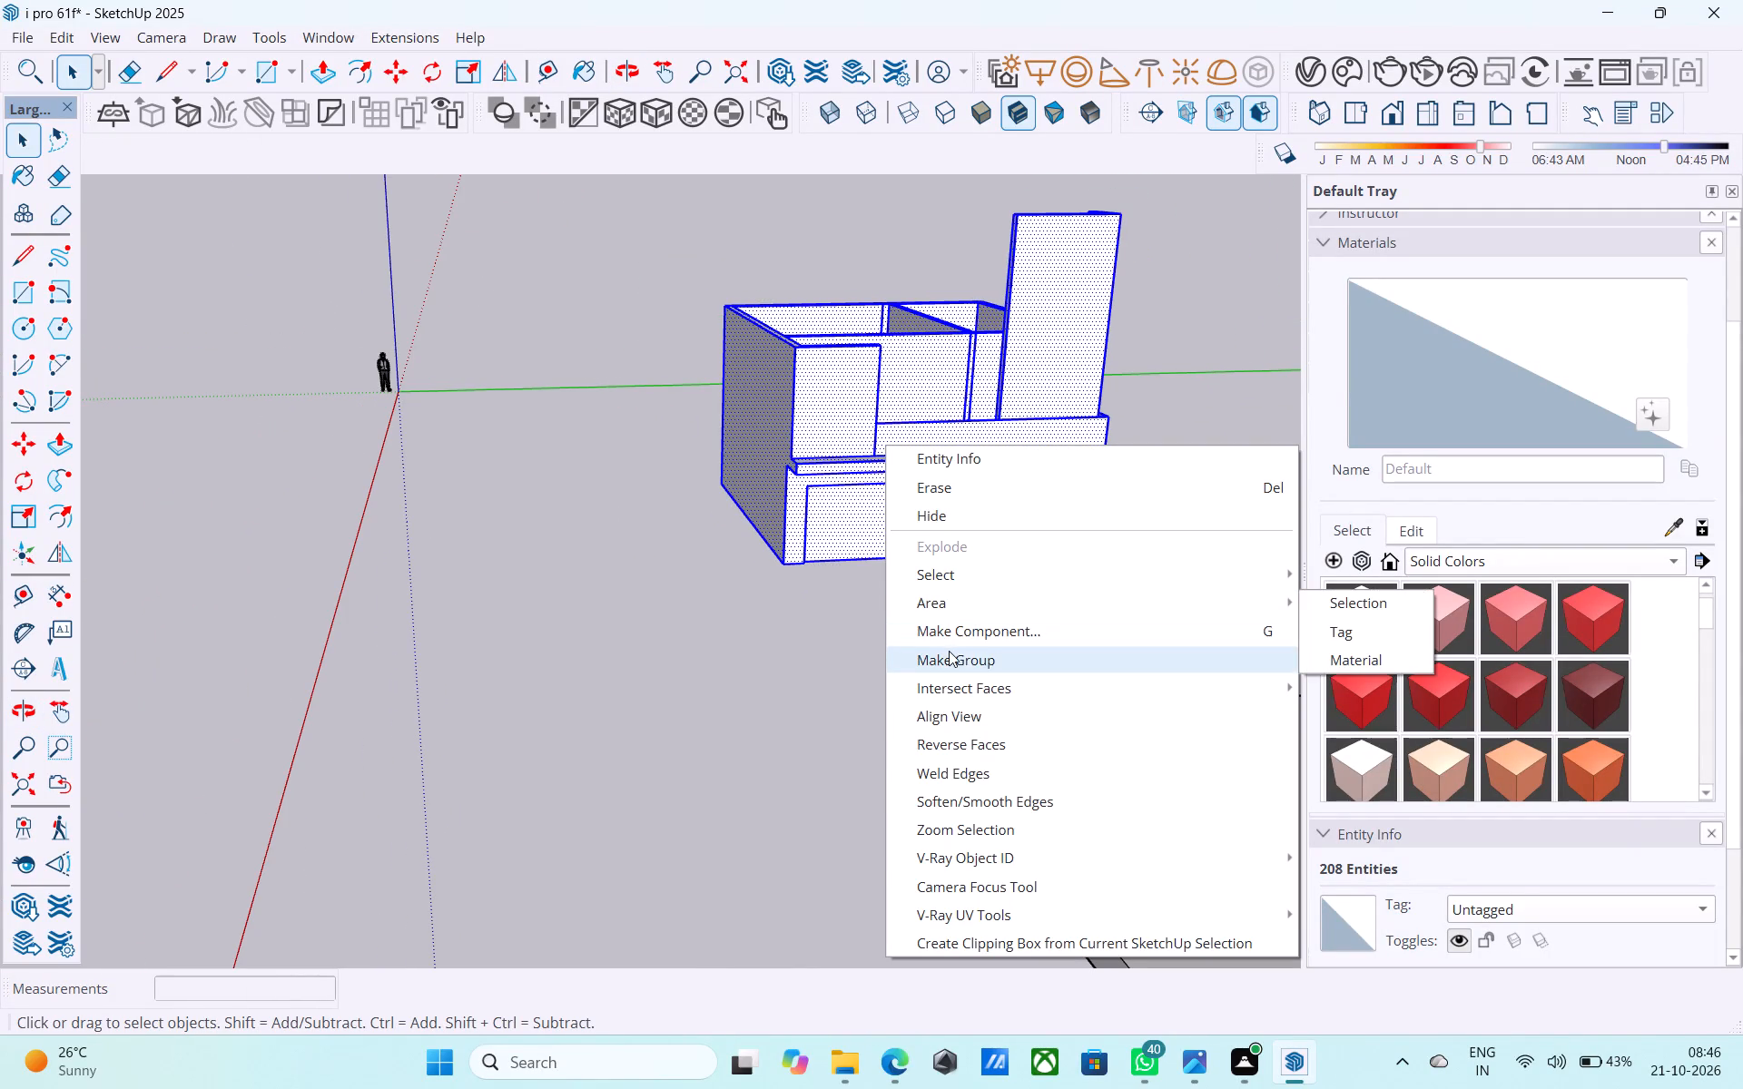
left_click(950, 652)
Move the building group by its bottom front corner at the side wall onto the matching top corner of the base slab.
key("m")
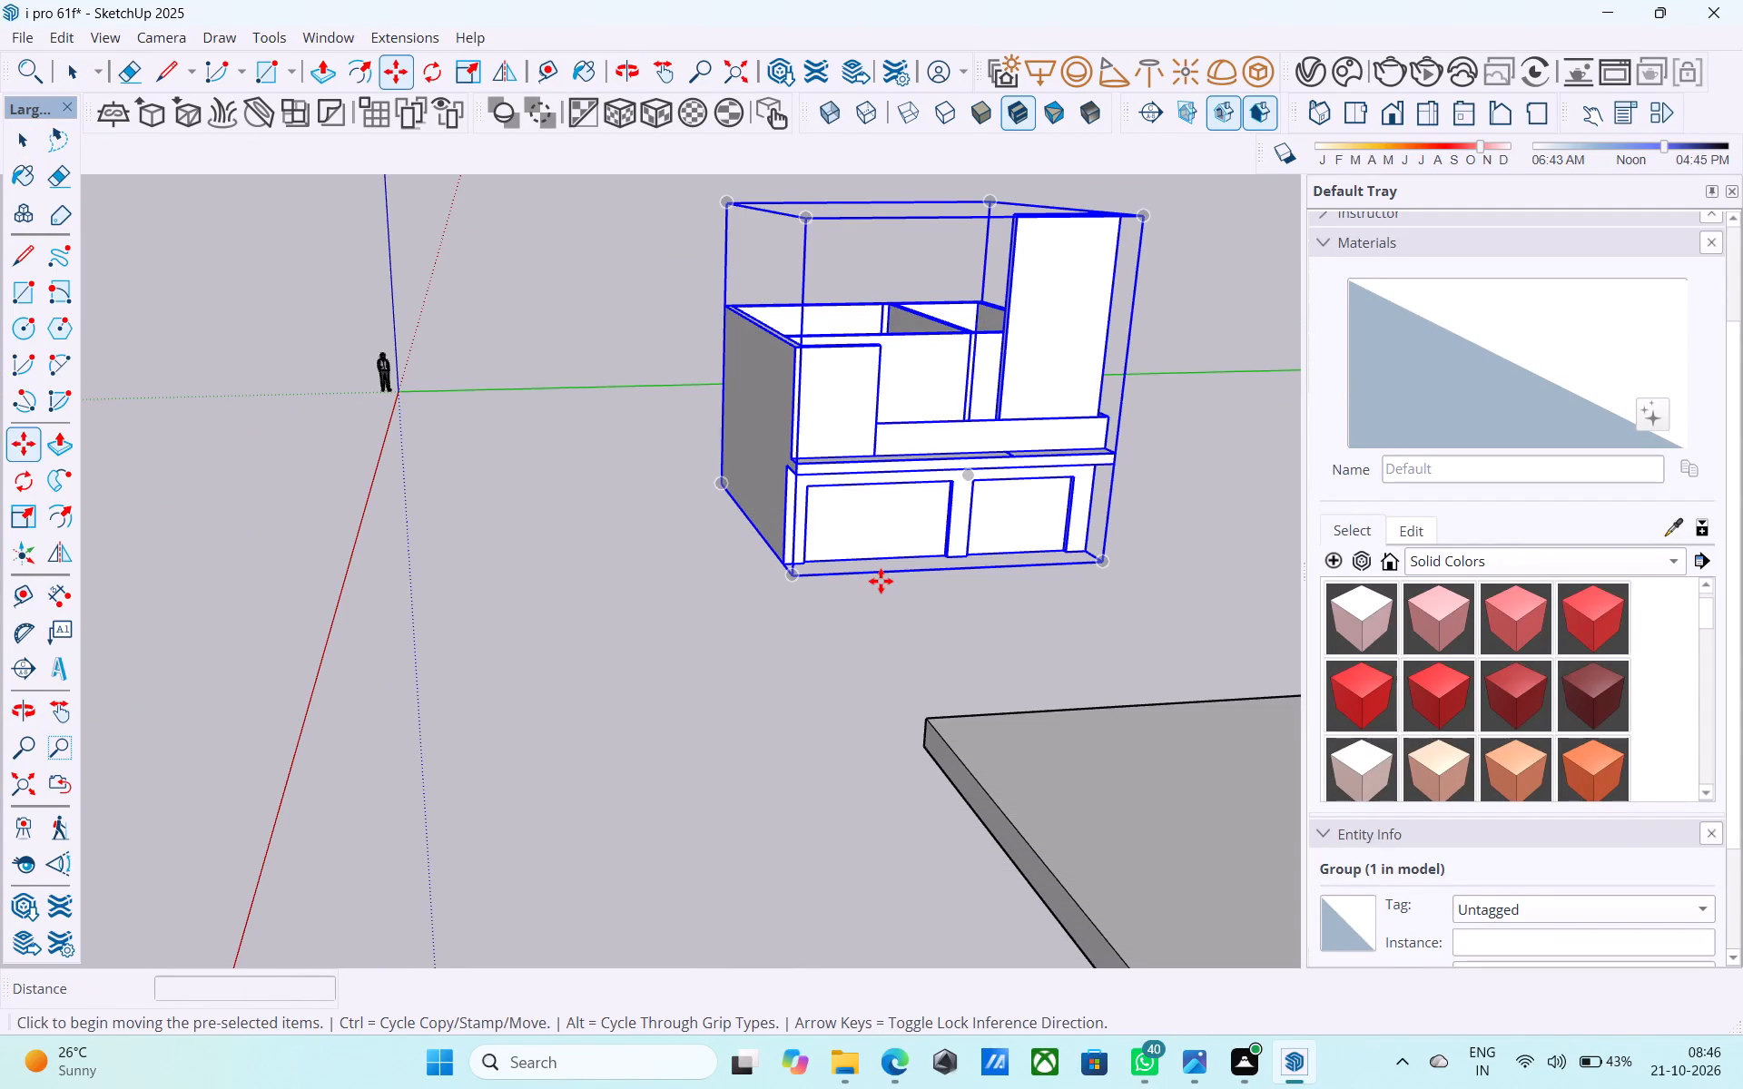
middle_click_drag(770, 564, 993, 549)
scroll(978, 546, "up", 9)
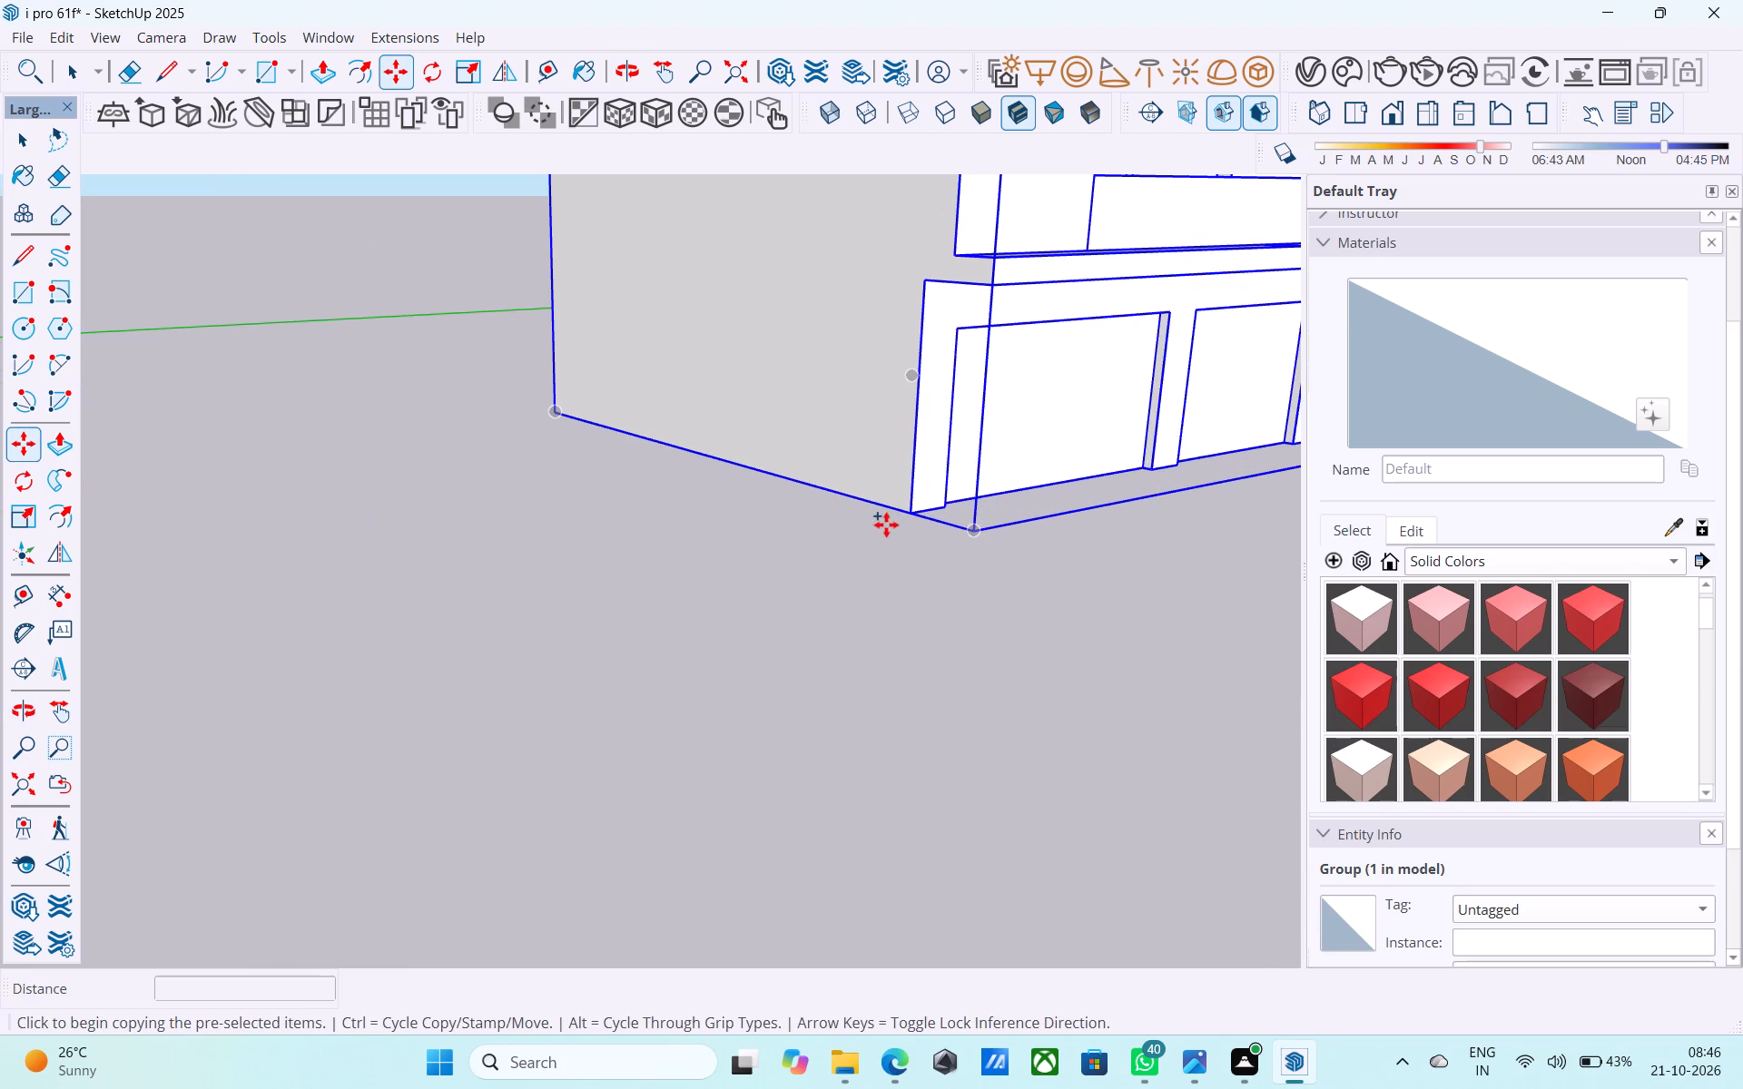
left_click(906, 506)
scroll(632, 378, "down", 11)
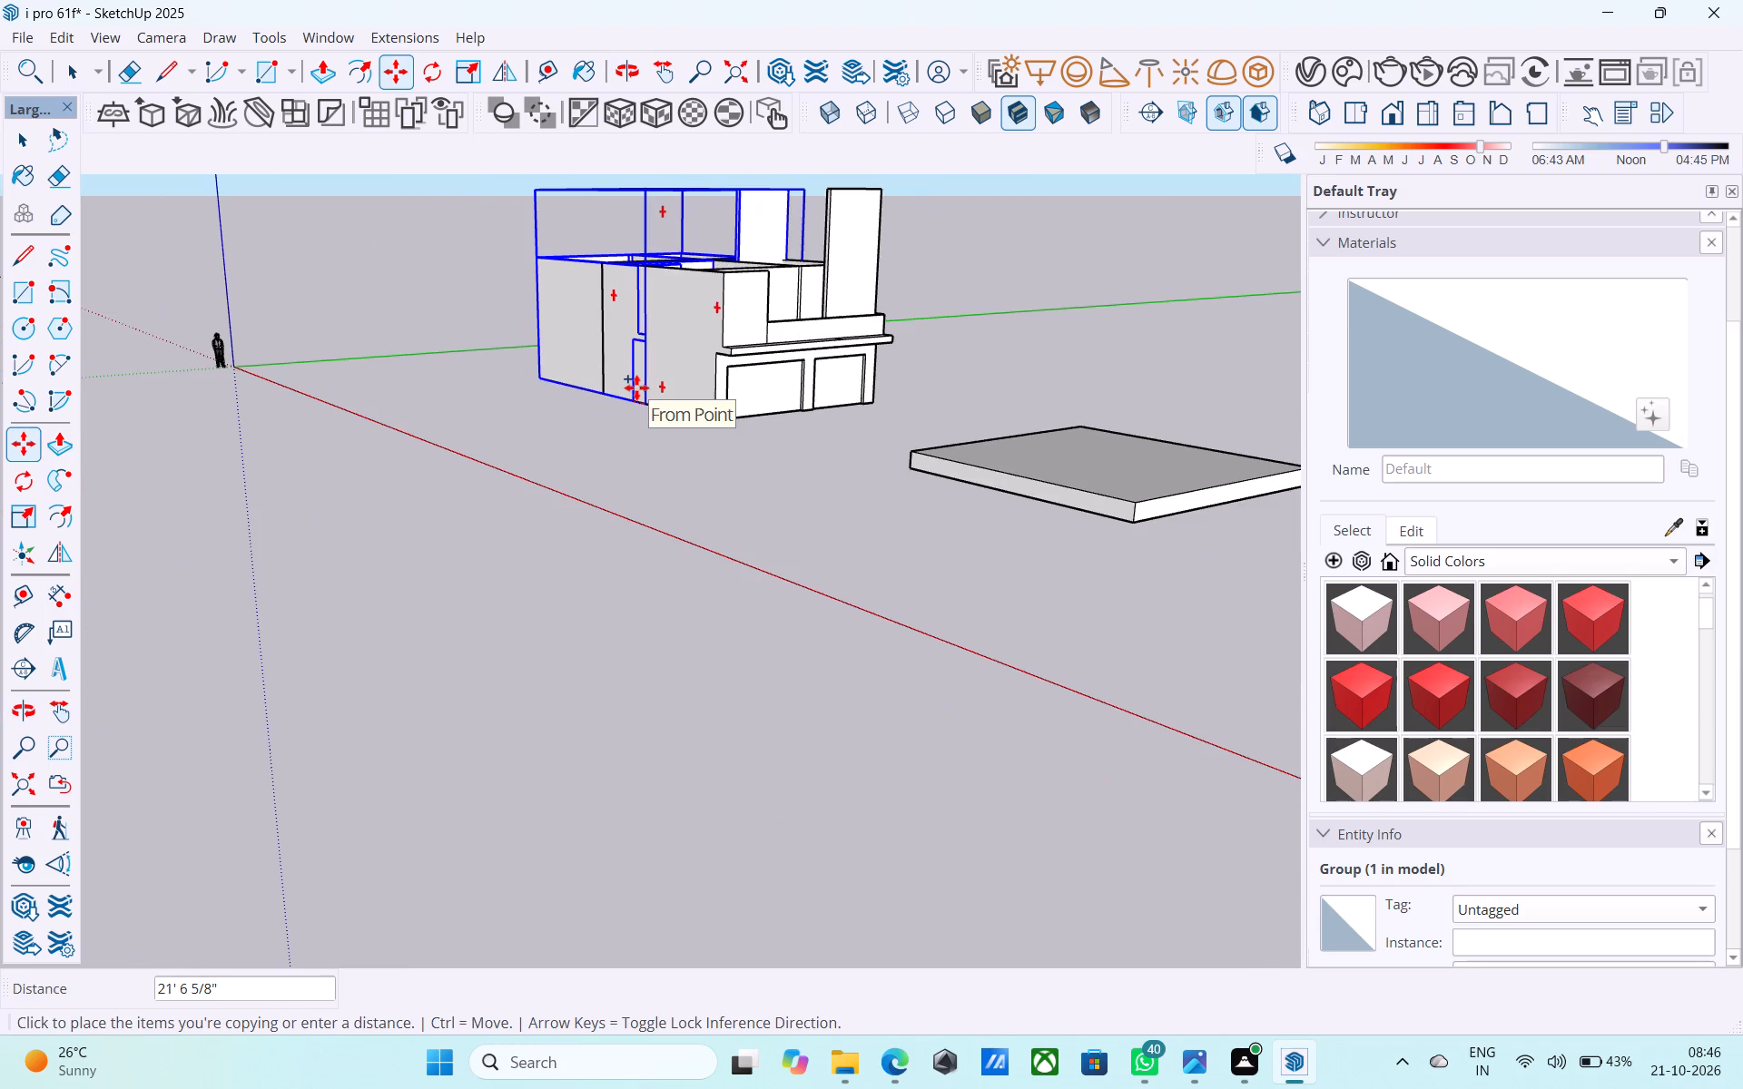
left_click(1129, 498)
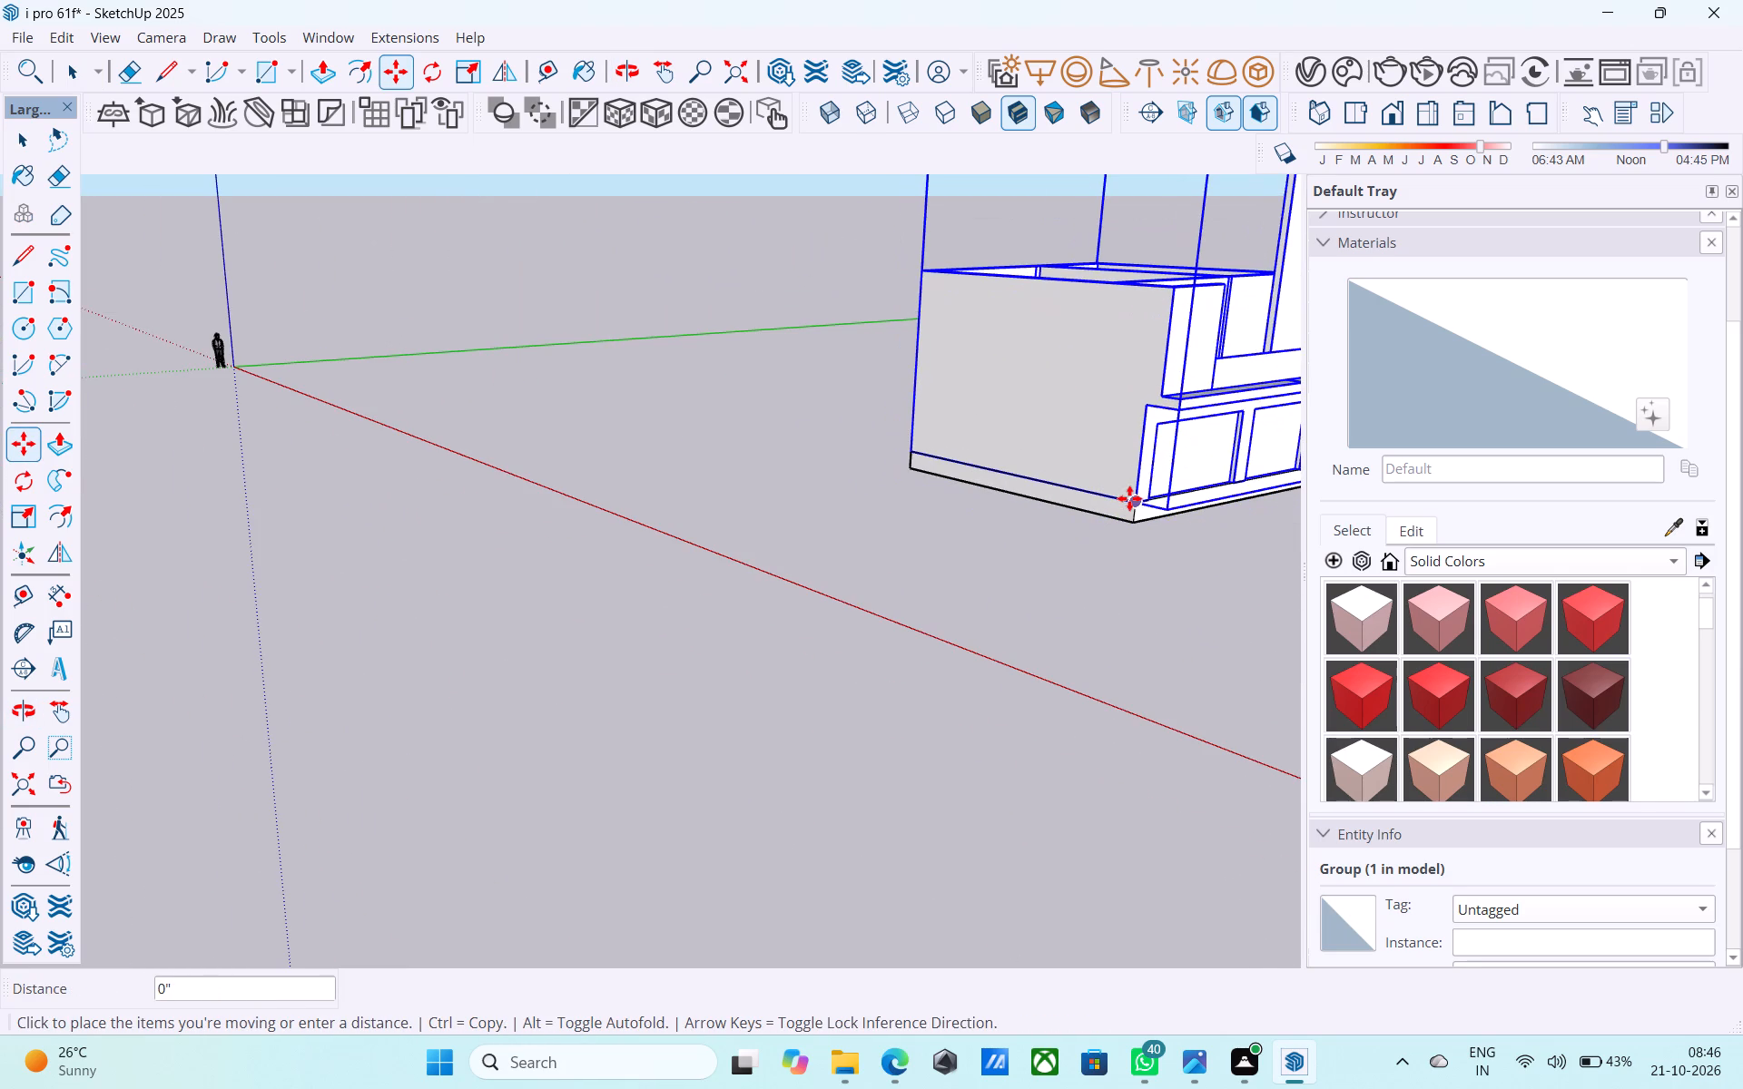
Clear the selection and examine how the building sits on its base slab from the front, underneath, above and the side.
scroll(916, 509, "down", 4)
middle_click_drag(902, 505, 600, 504)
scroll(490, 502, "down", 4)
scroll(834, 451, "up", 3)
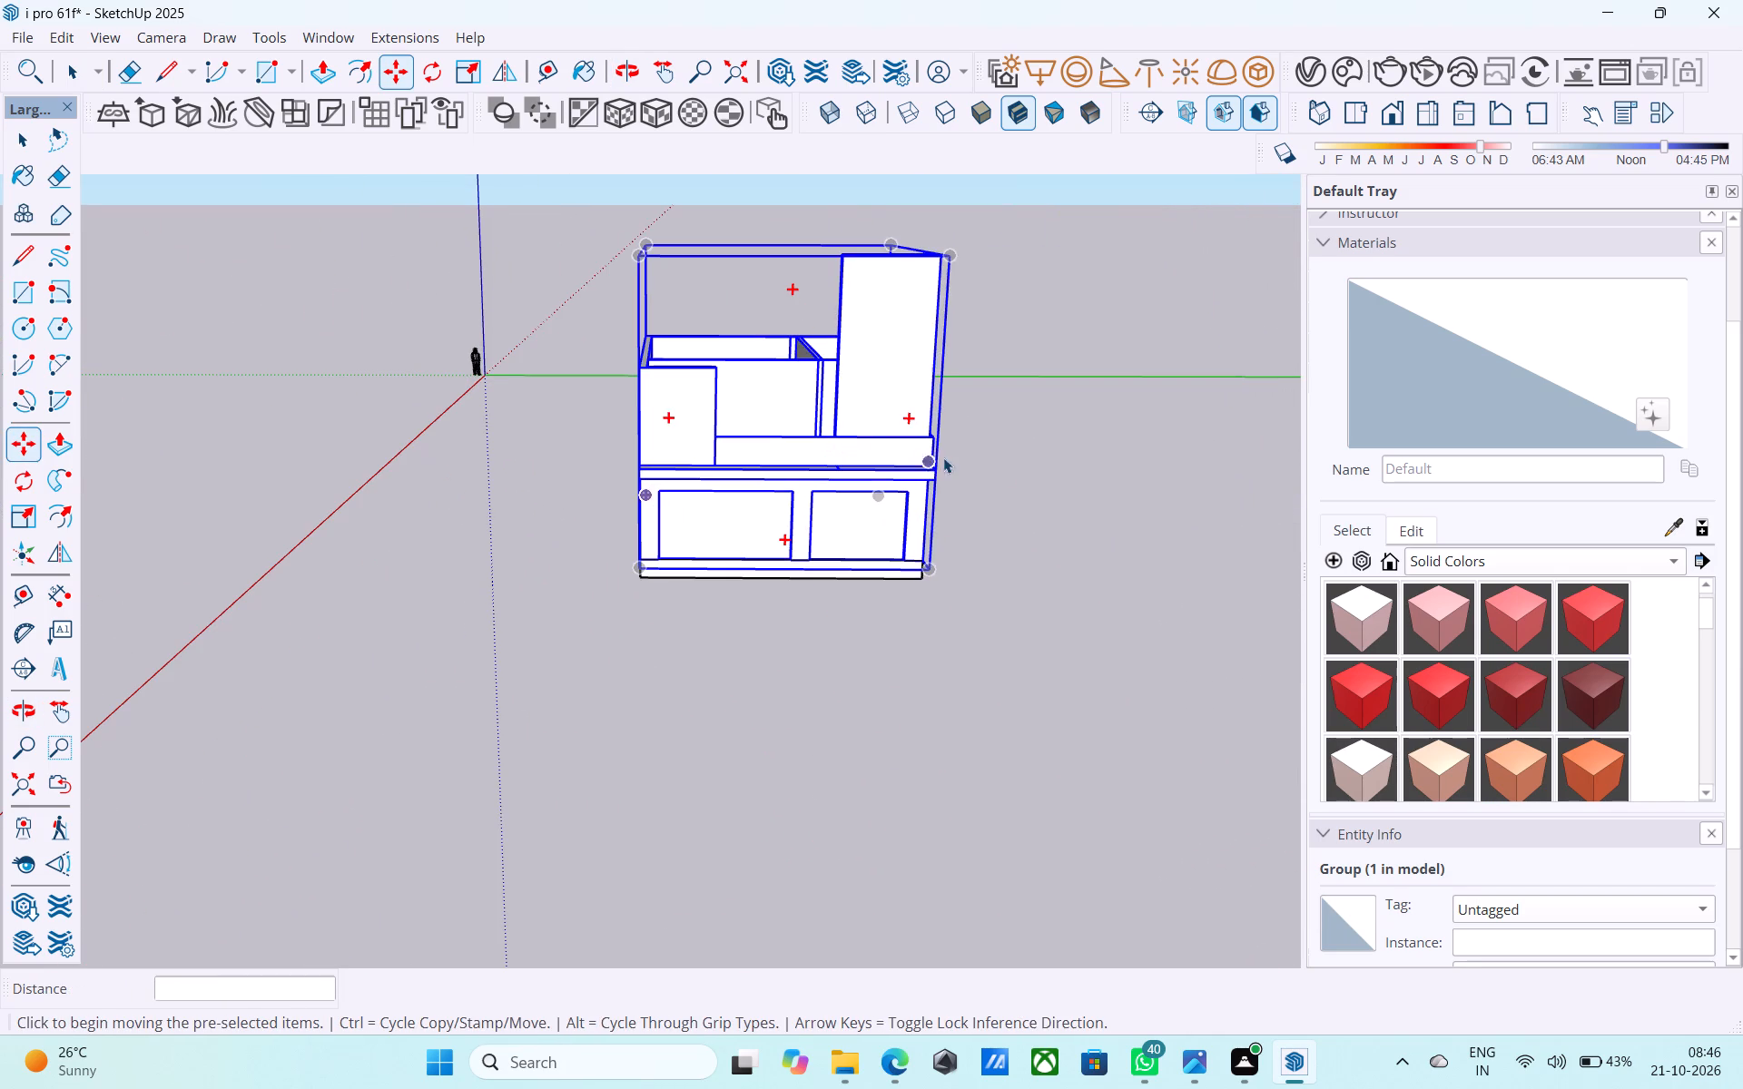
key("space")
left_click(1002, 441)
middle_click_drag(893, 471, 928, 364)
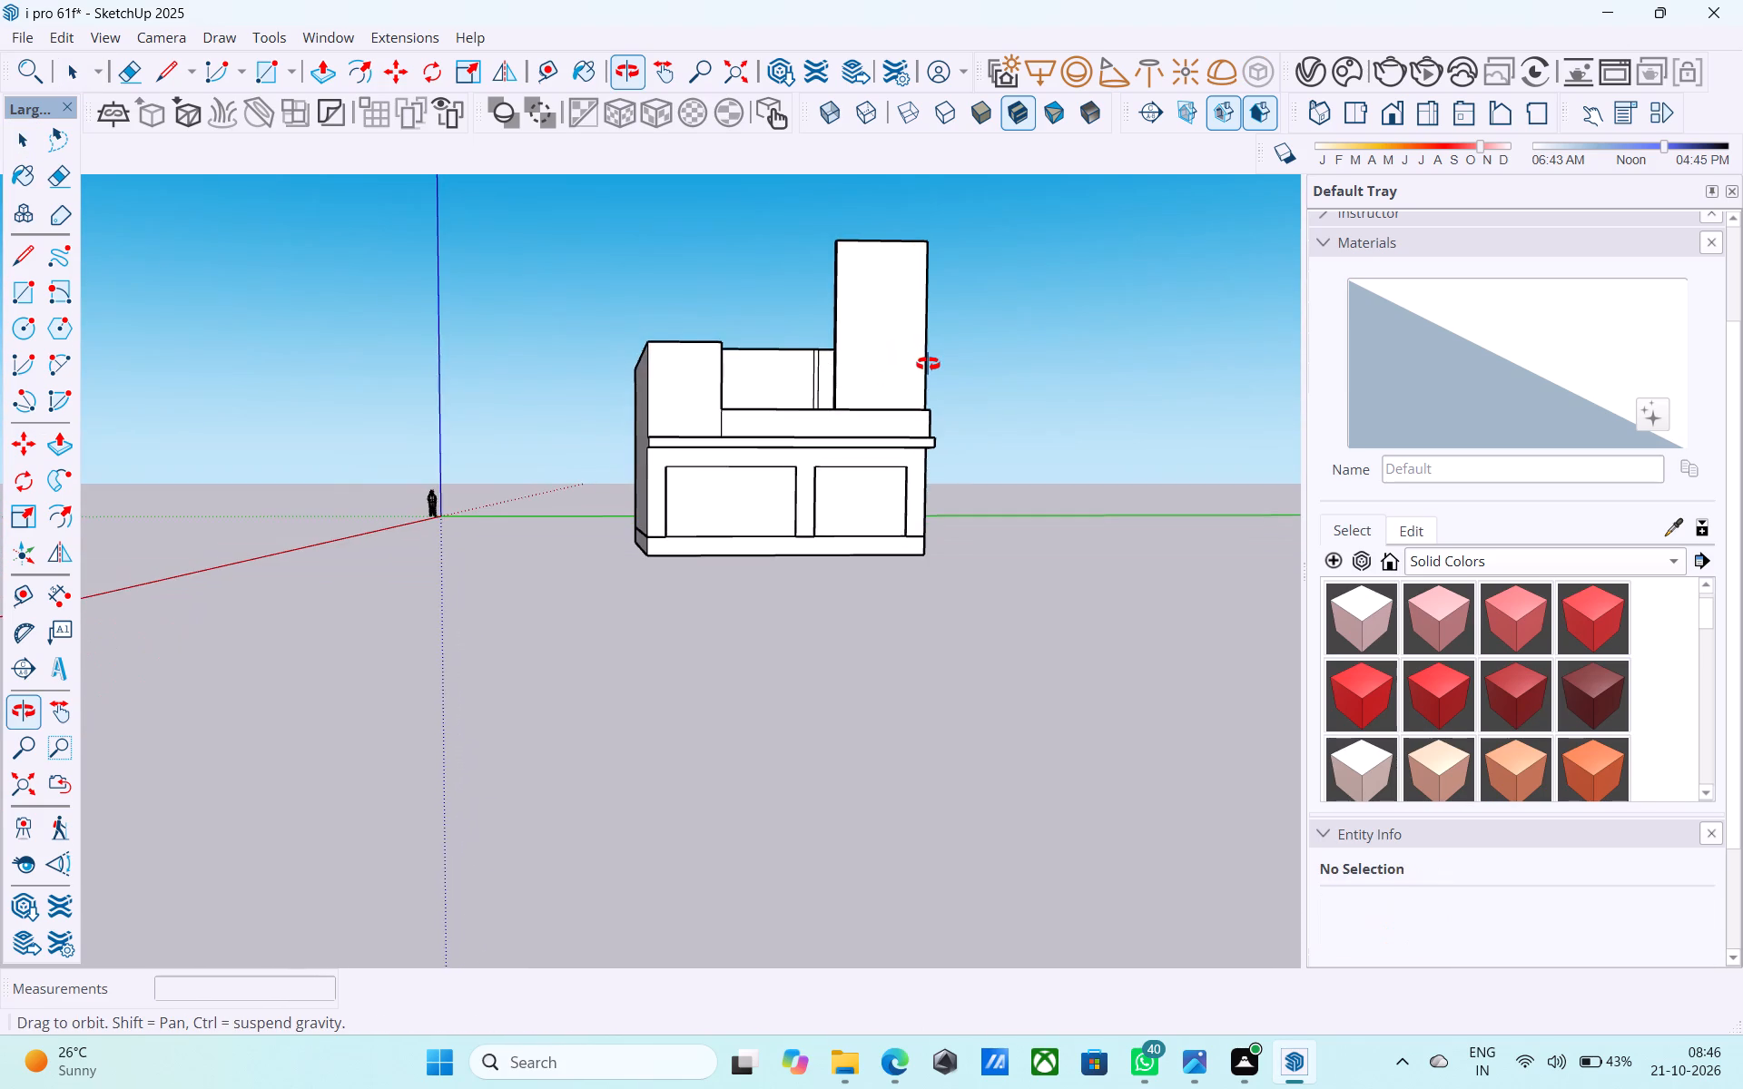
middle_click_drag(928, 364, 946, 386)
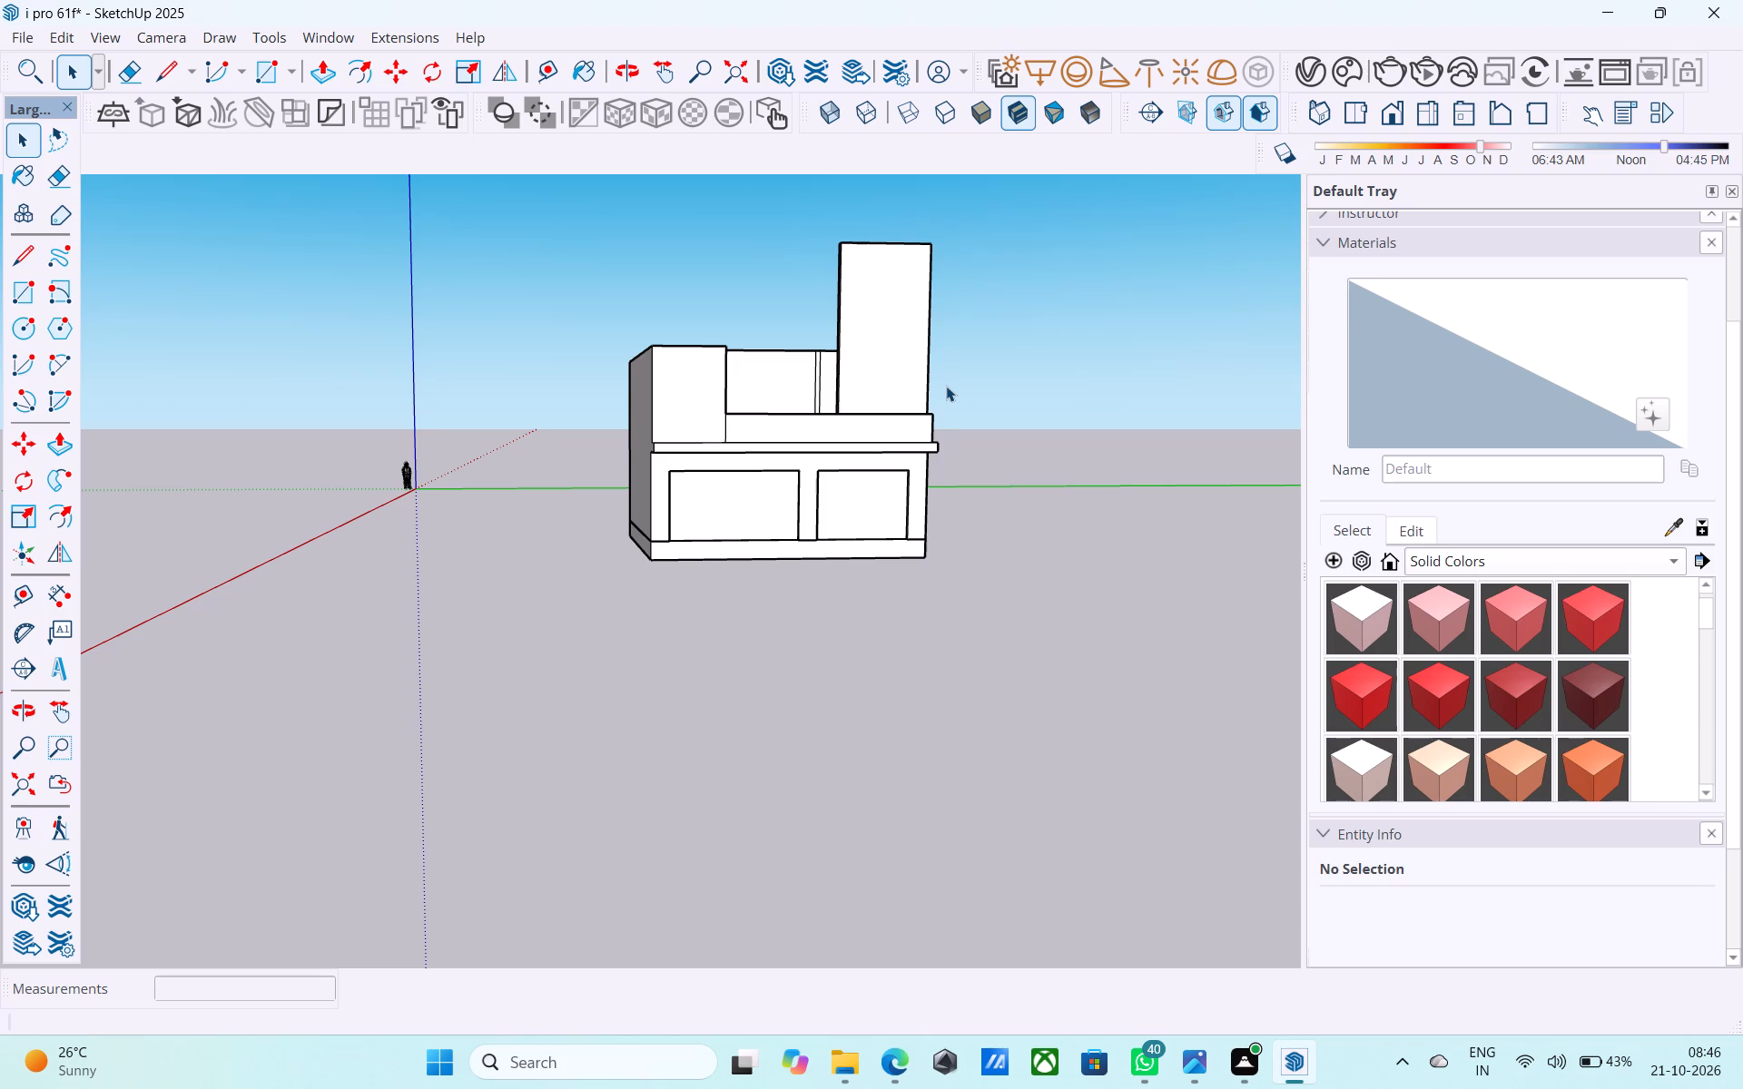
middle_click_drag(946, 386, 946, 354)
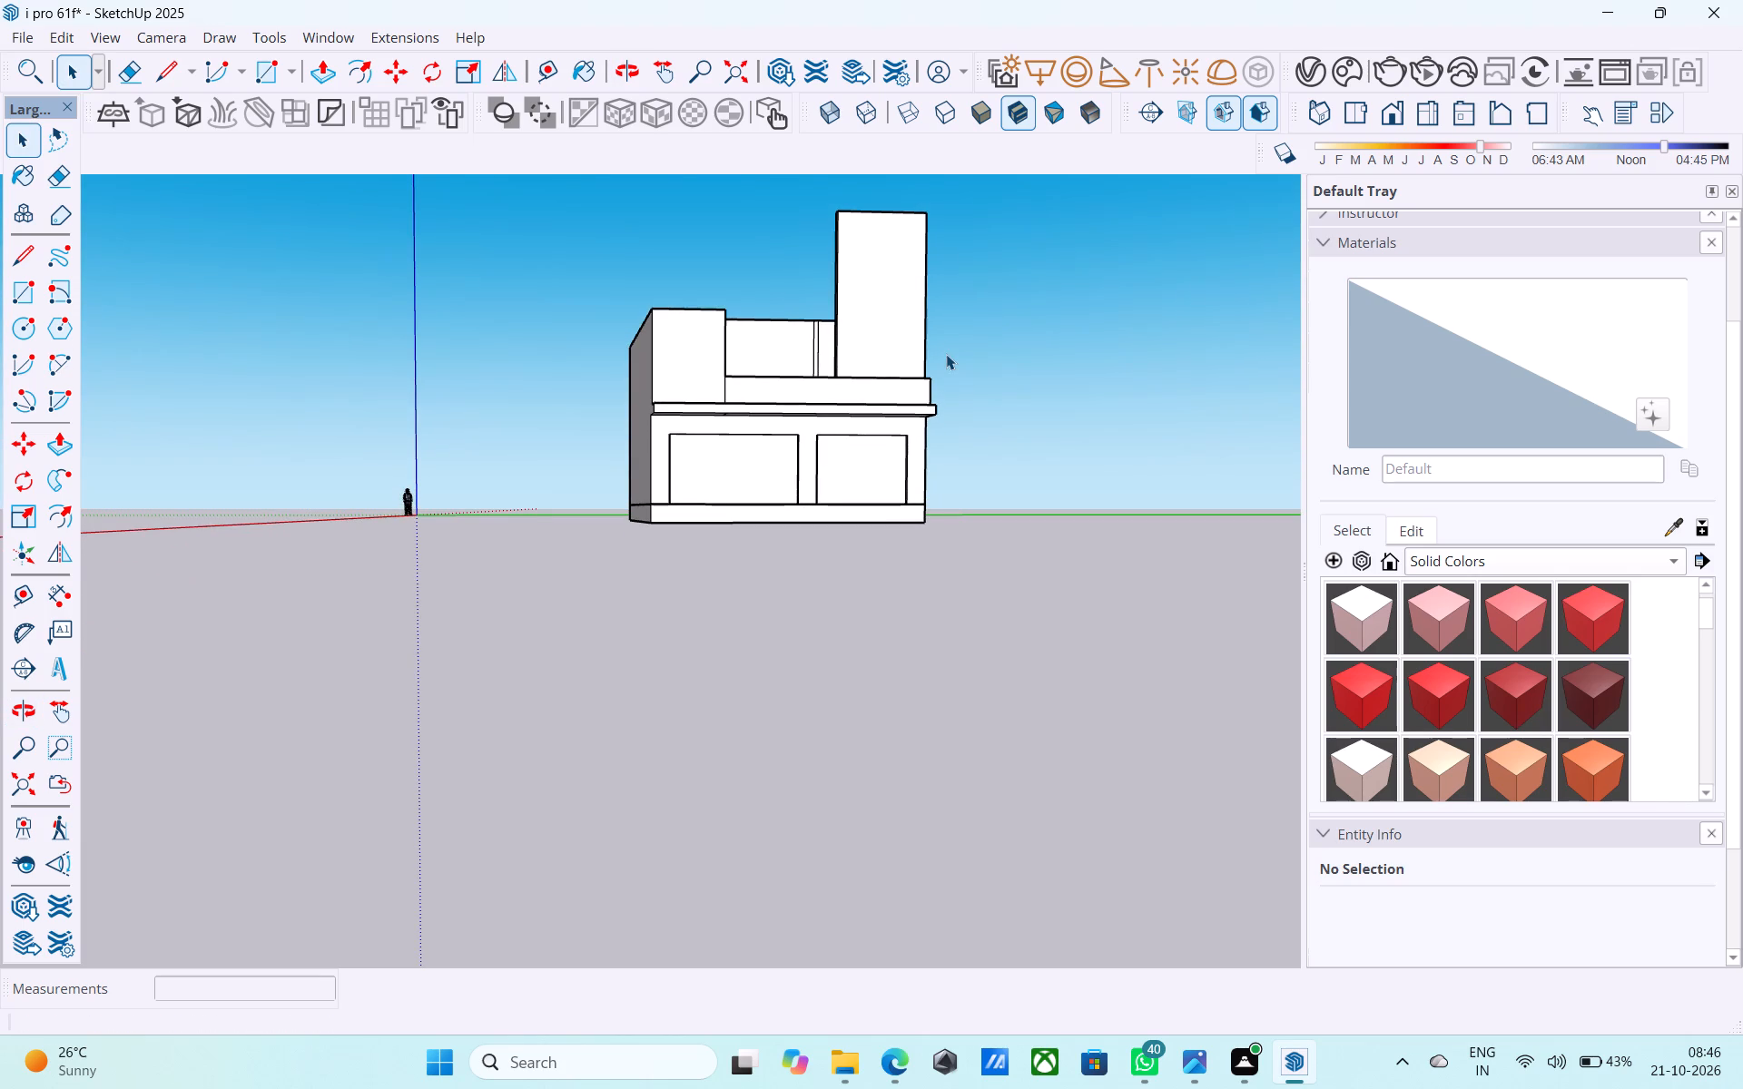
middle_click(946, 354)
middle_click_drag(946, 354, 945, 325)
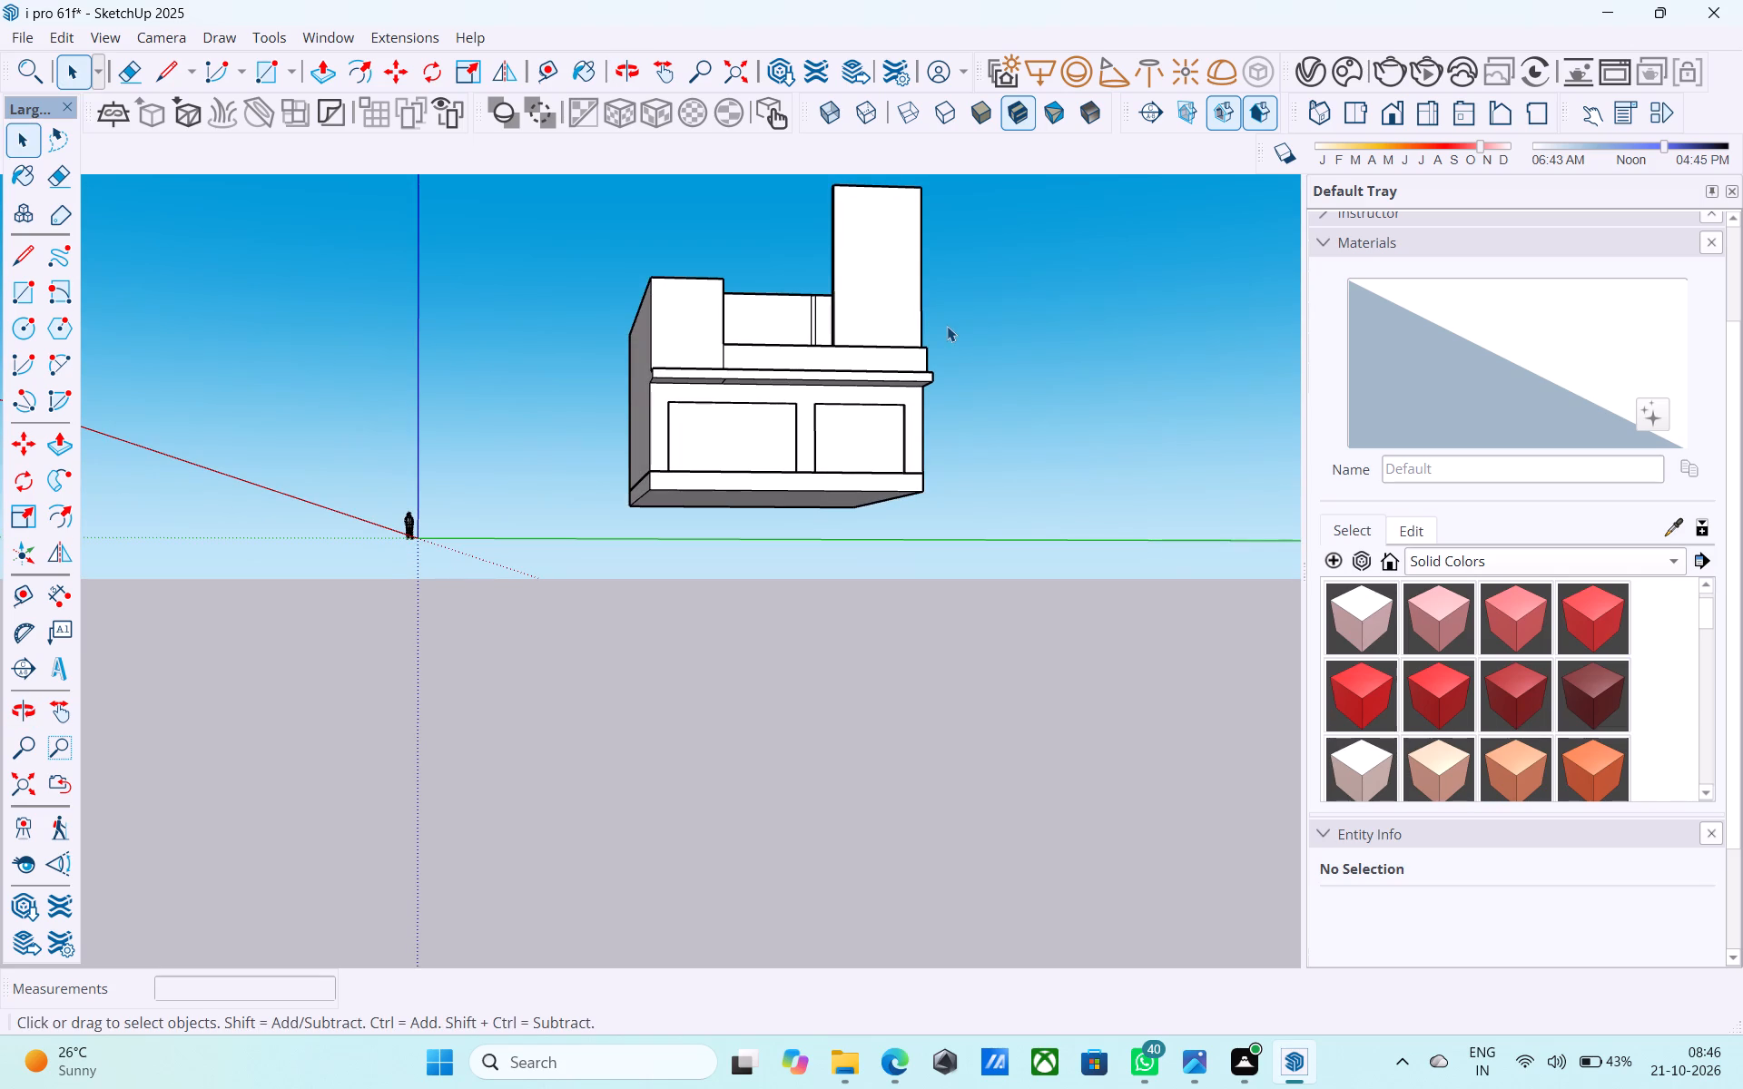
scroll(947, 326, "down", 3)
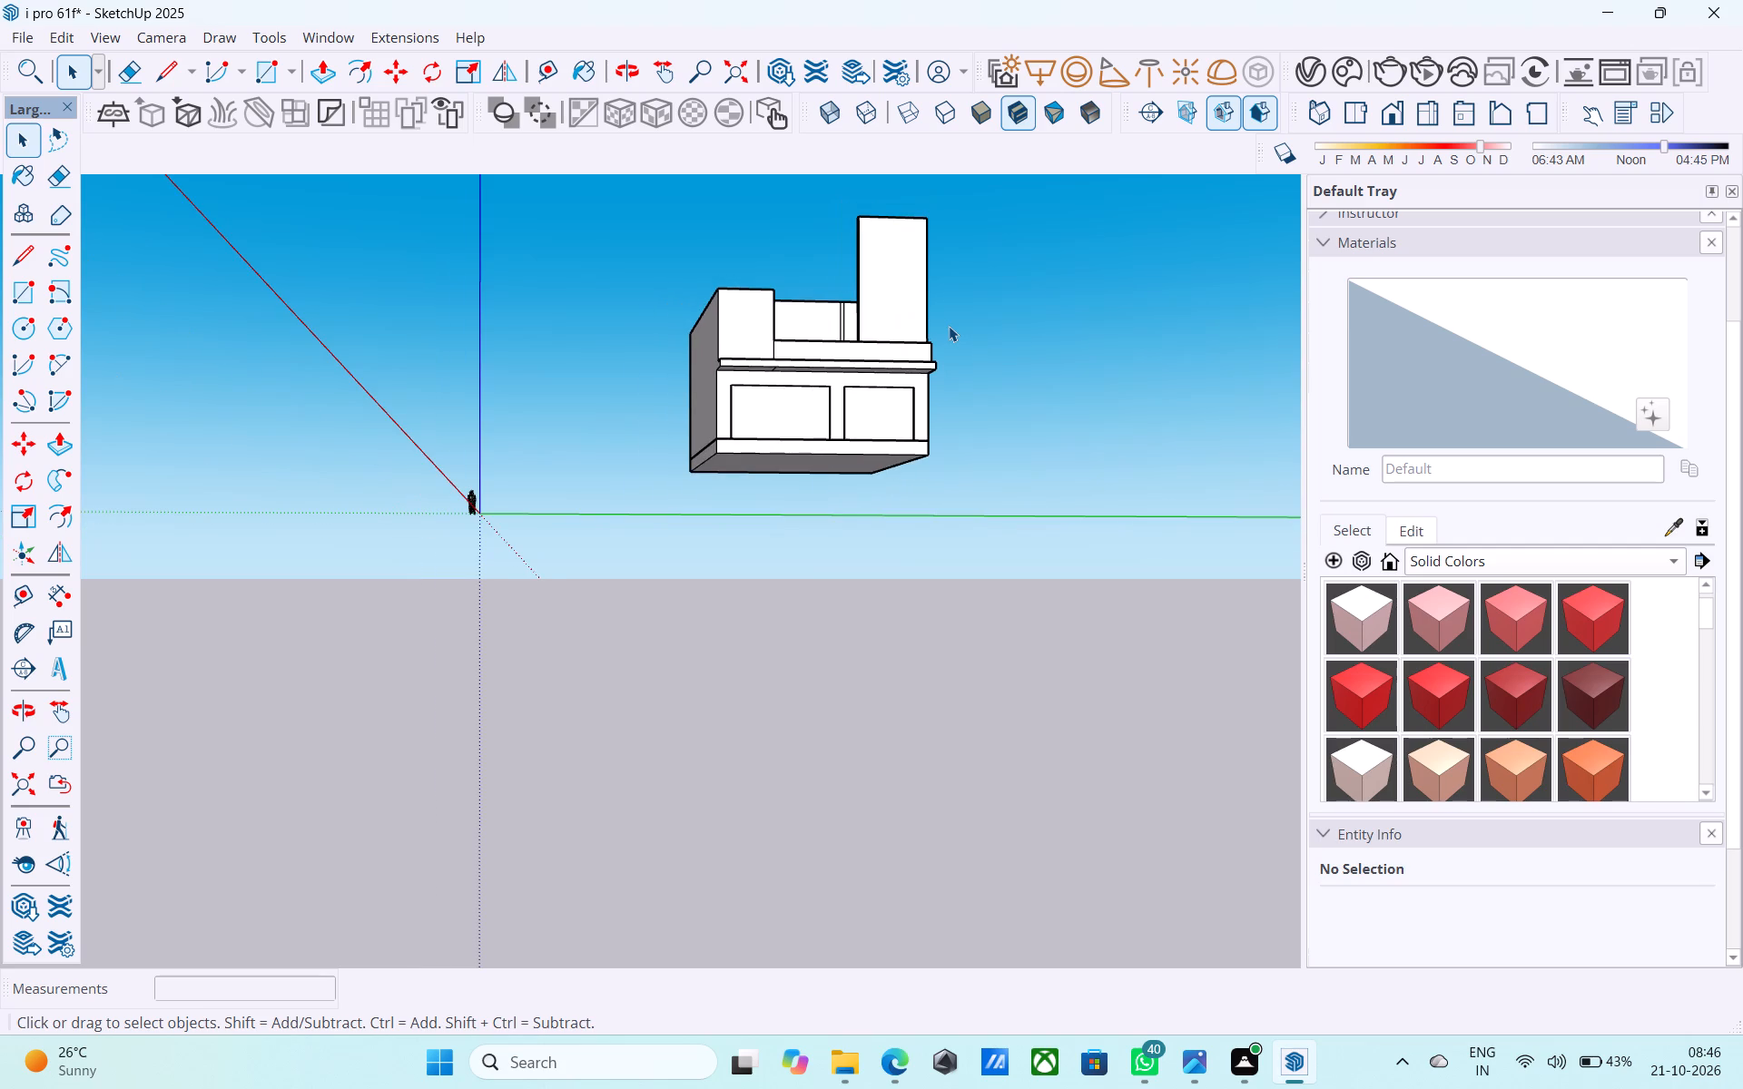
scroll(949, 326, "down", 1)
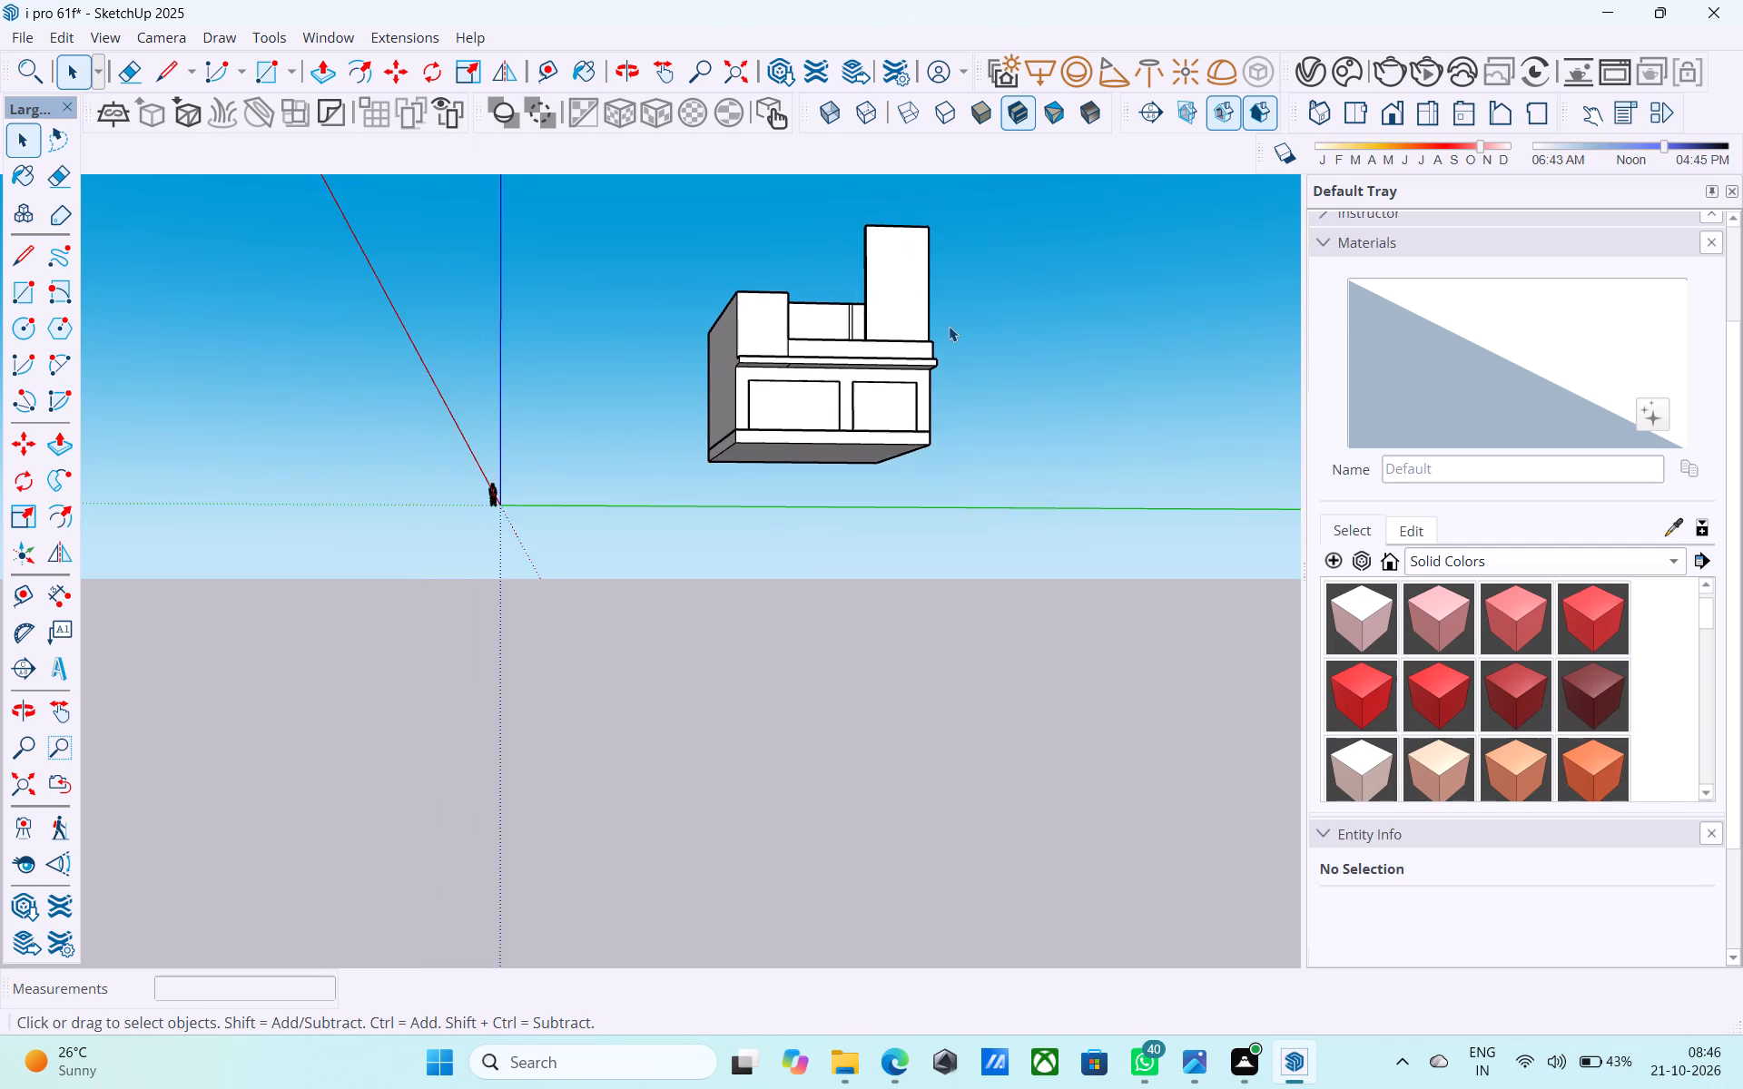
scroll(949, 326, "down", 1)
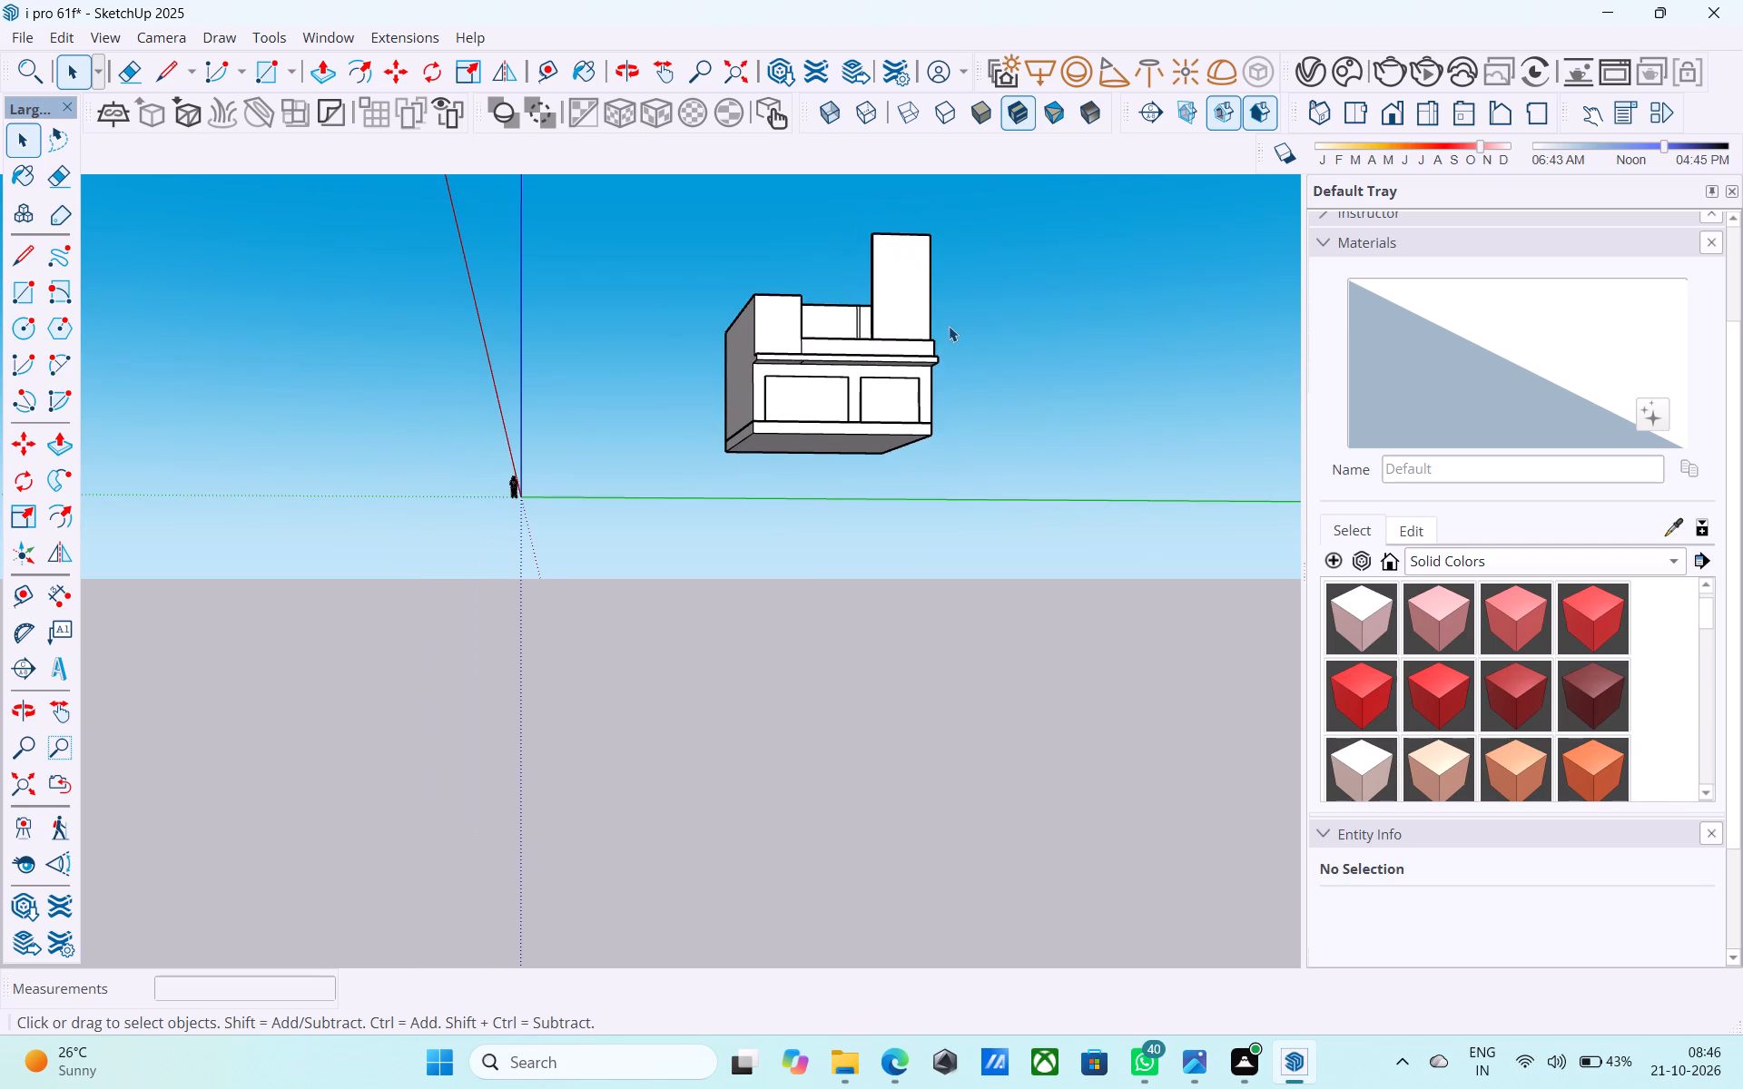
middle_click_drag(949, 326, 957, 310)
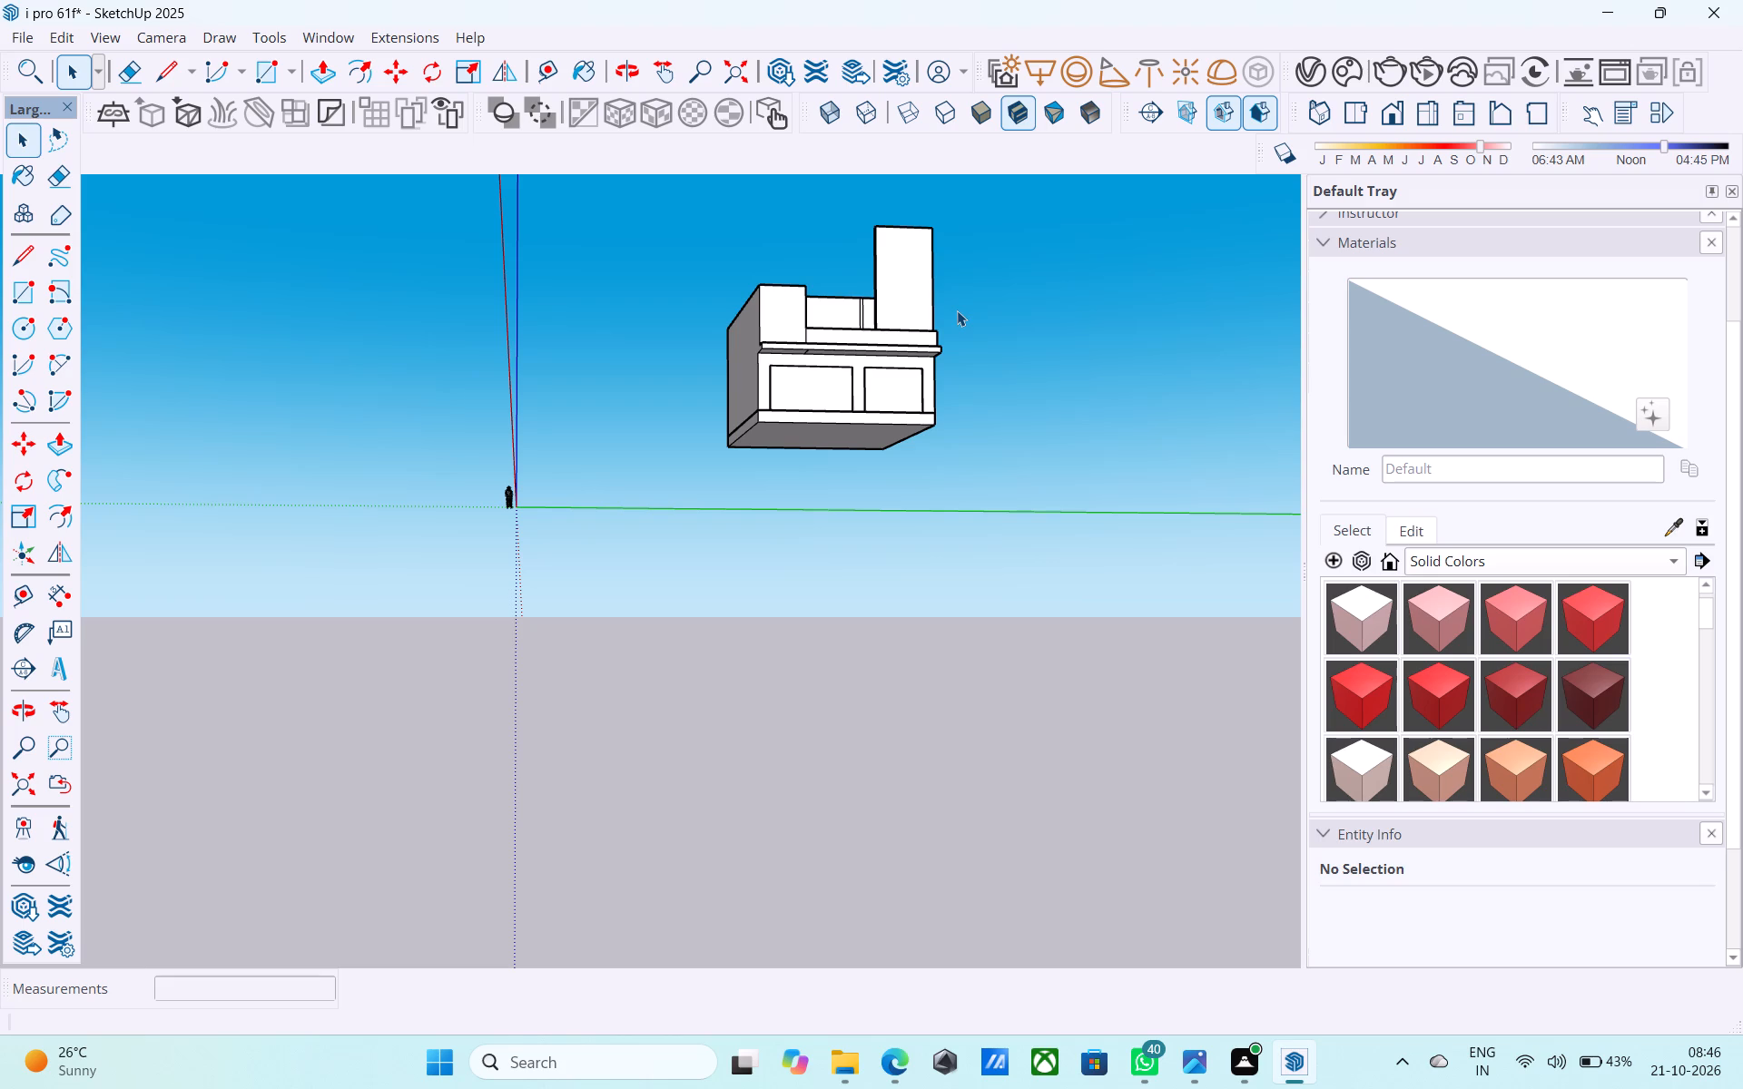
middle_click_drag(957, 310, 921, 503)
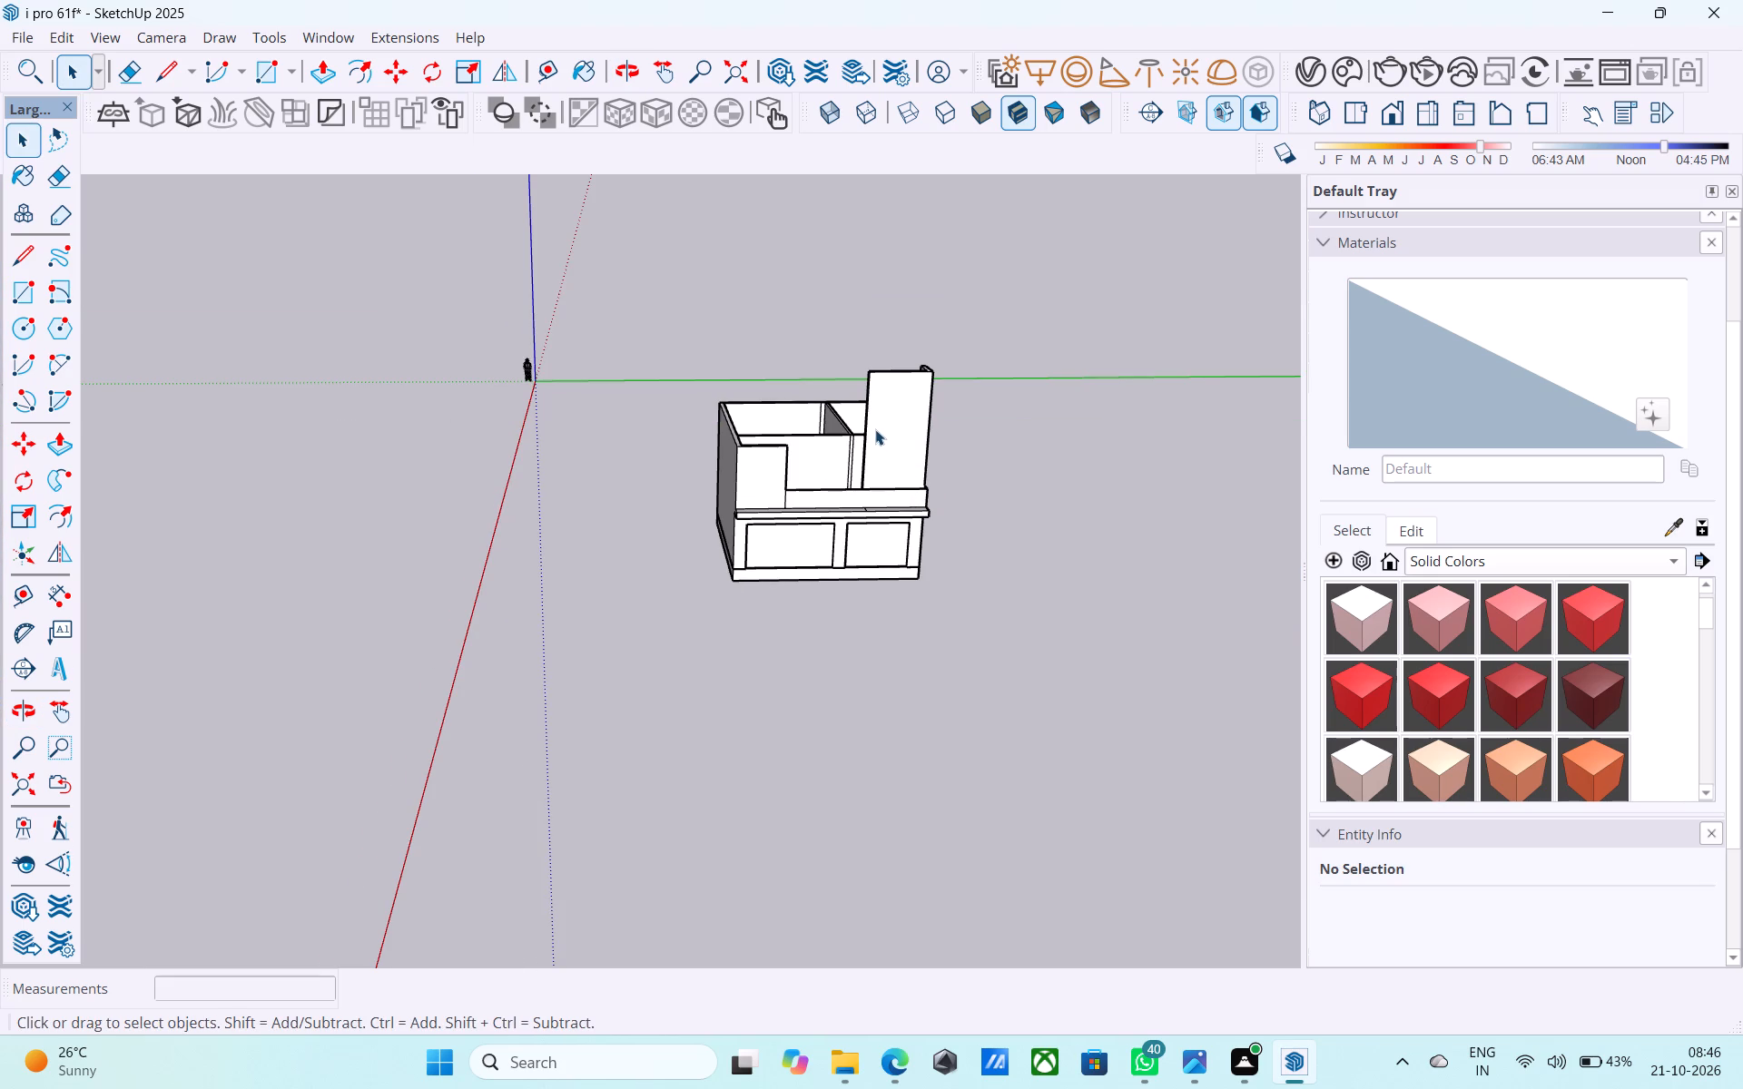
middle_click_drag(875, 429, 878, 391)
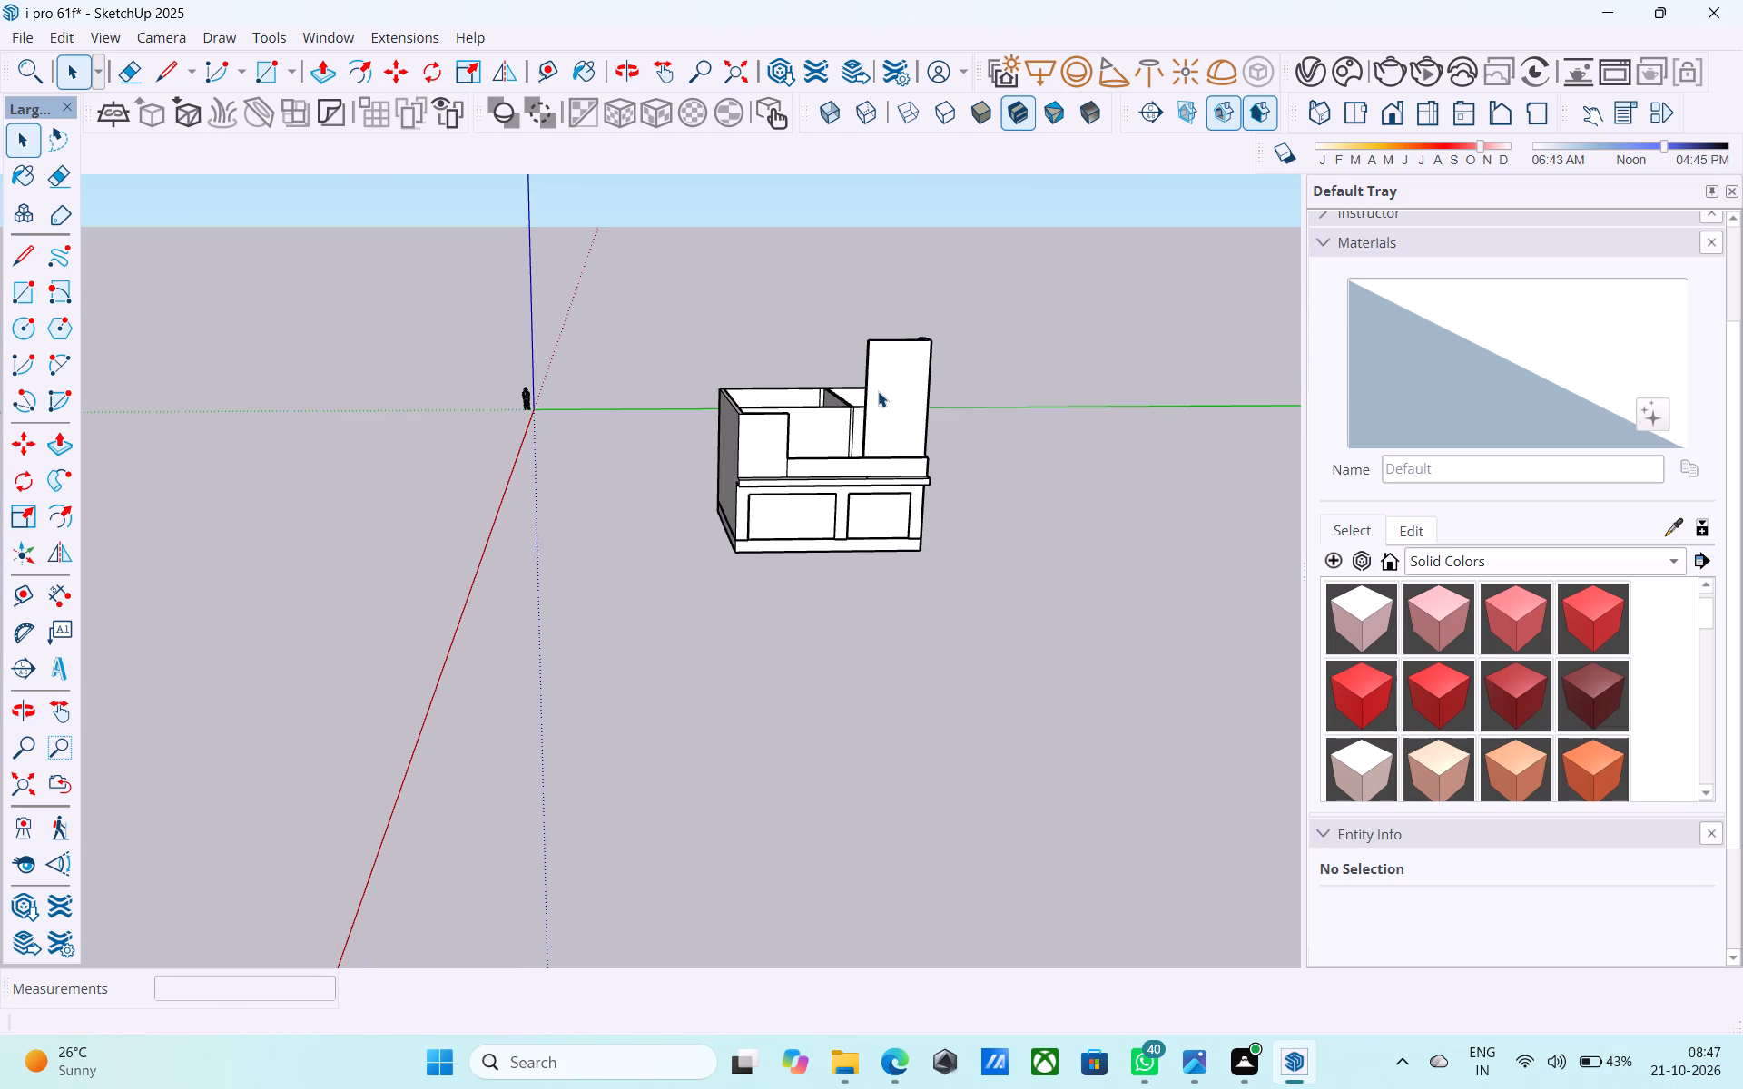
middle_click(878, 391)
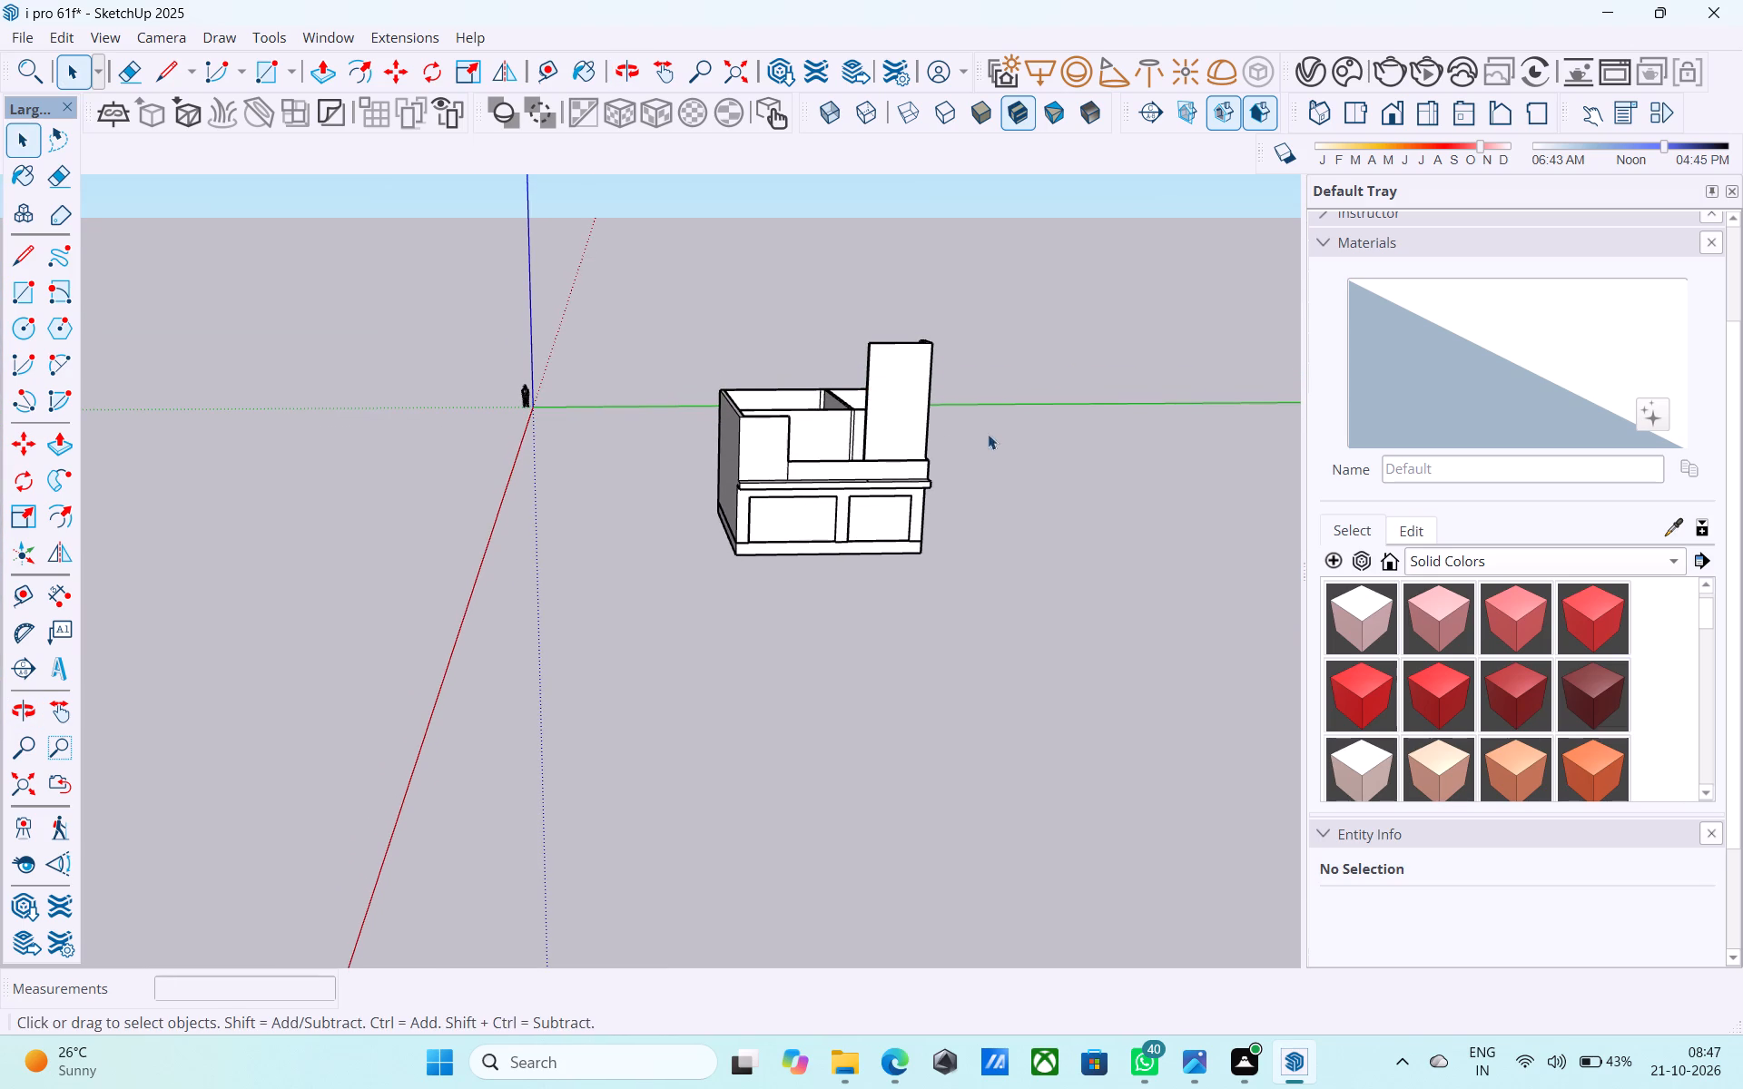
scroll(1016, 435, "down", 2)
middle_click_drag(1012, 432, 975, 421)
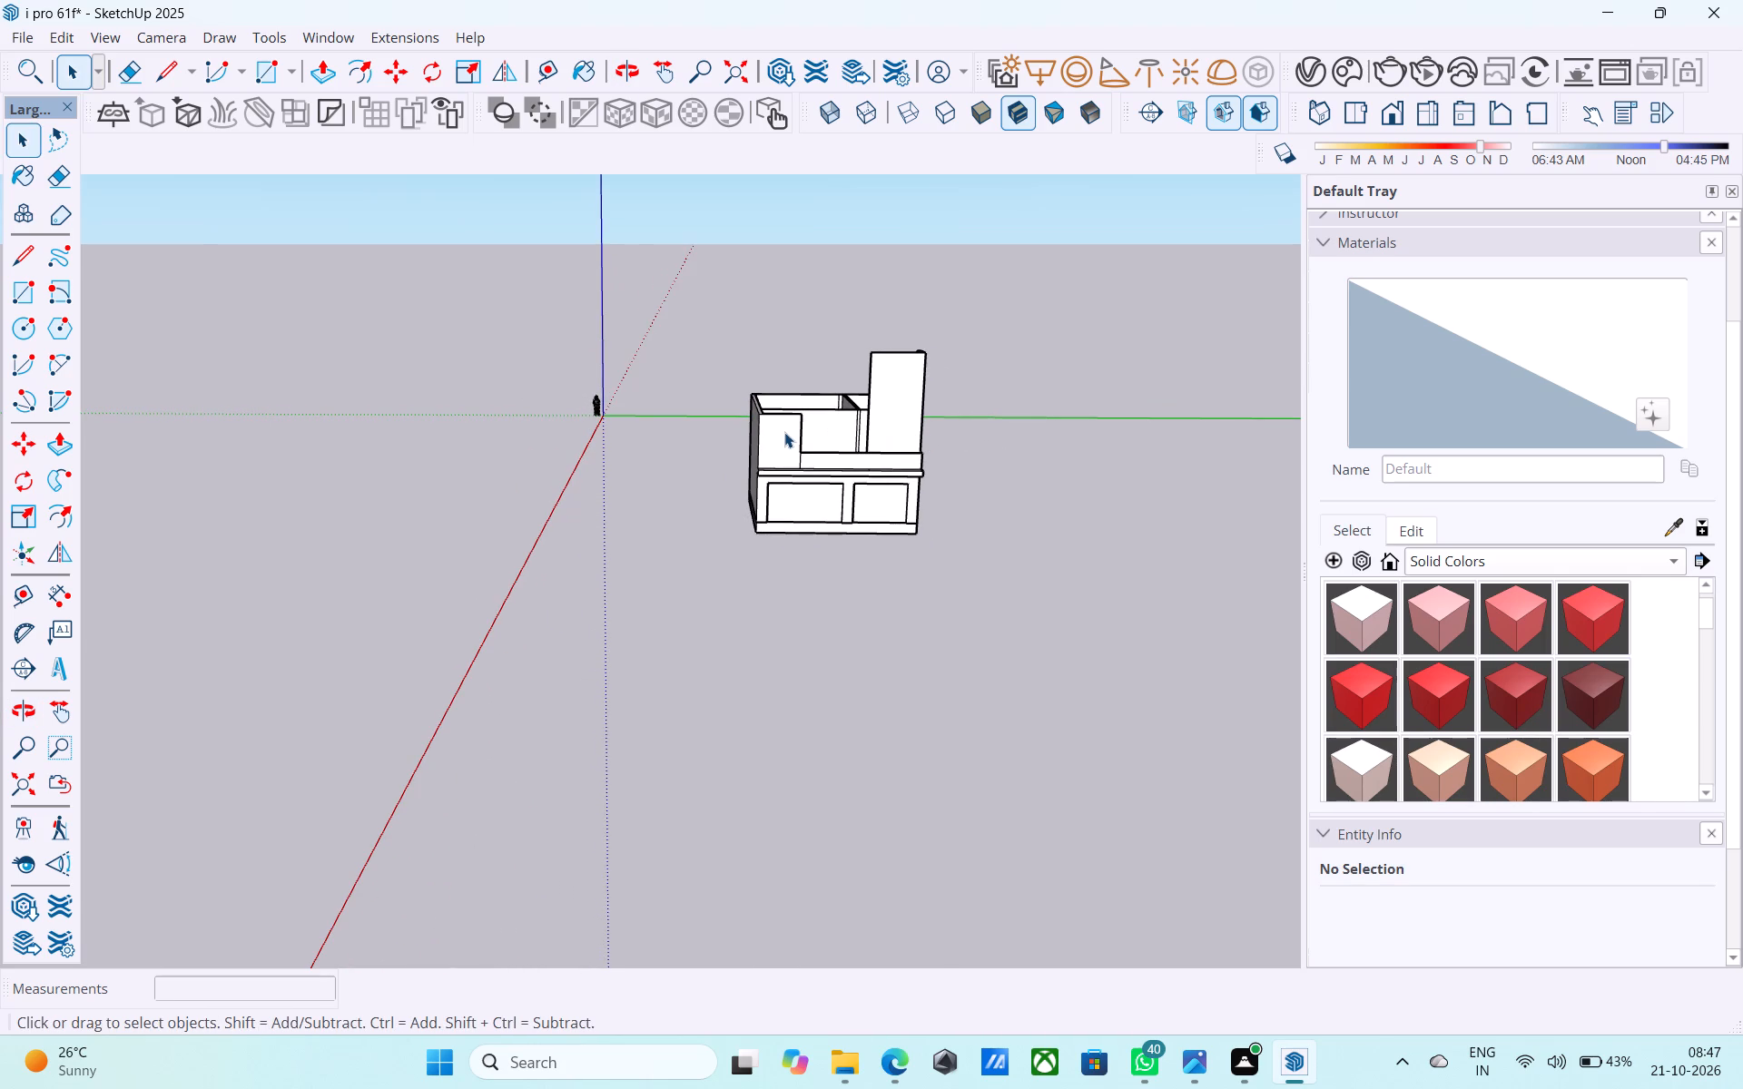
scroll(784, 432, "up", 1)
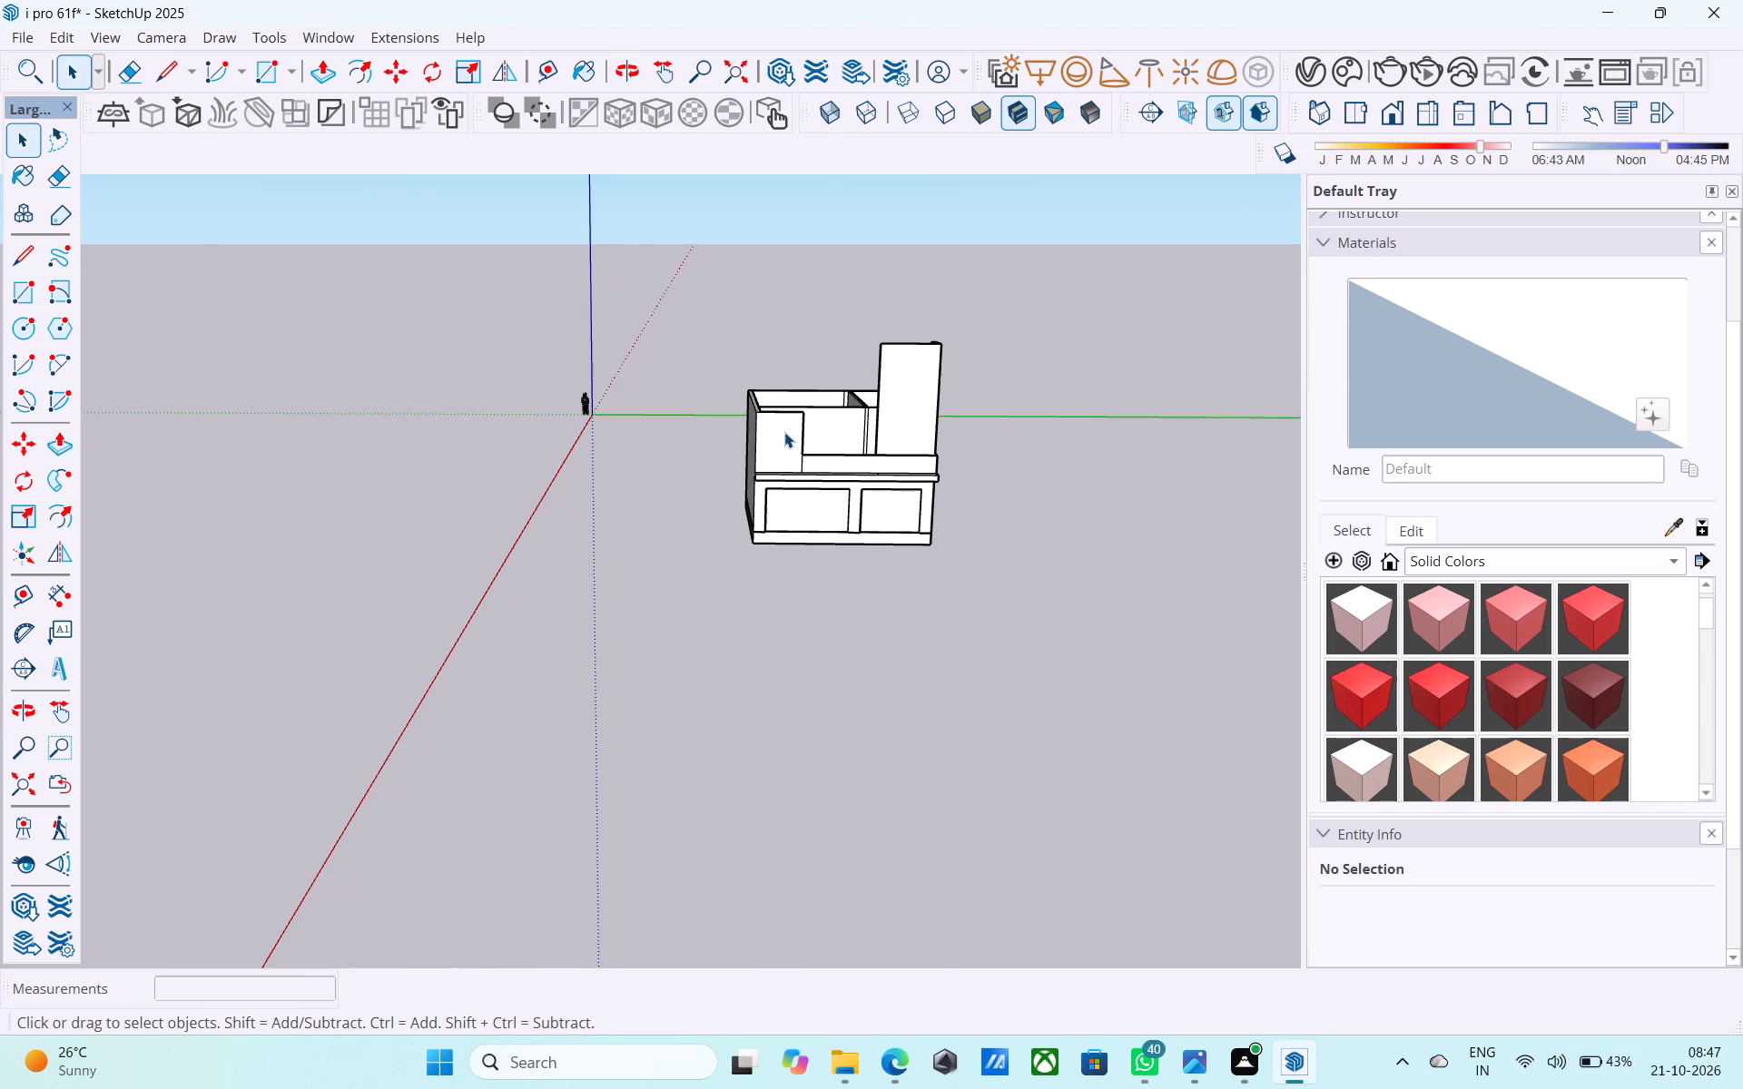
scroll(784, 432, "up", 3)
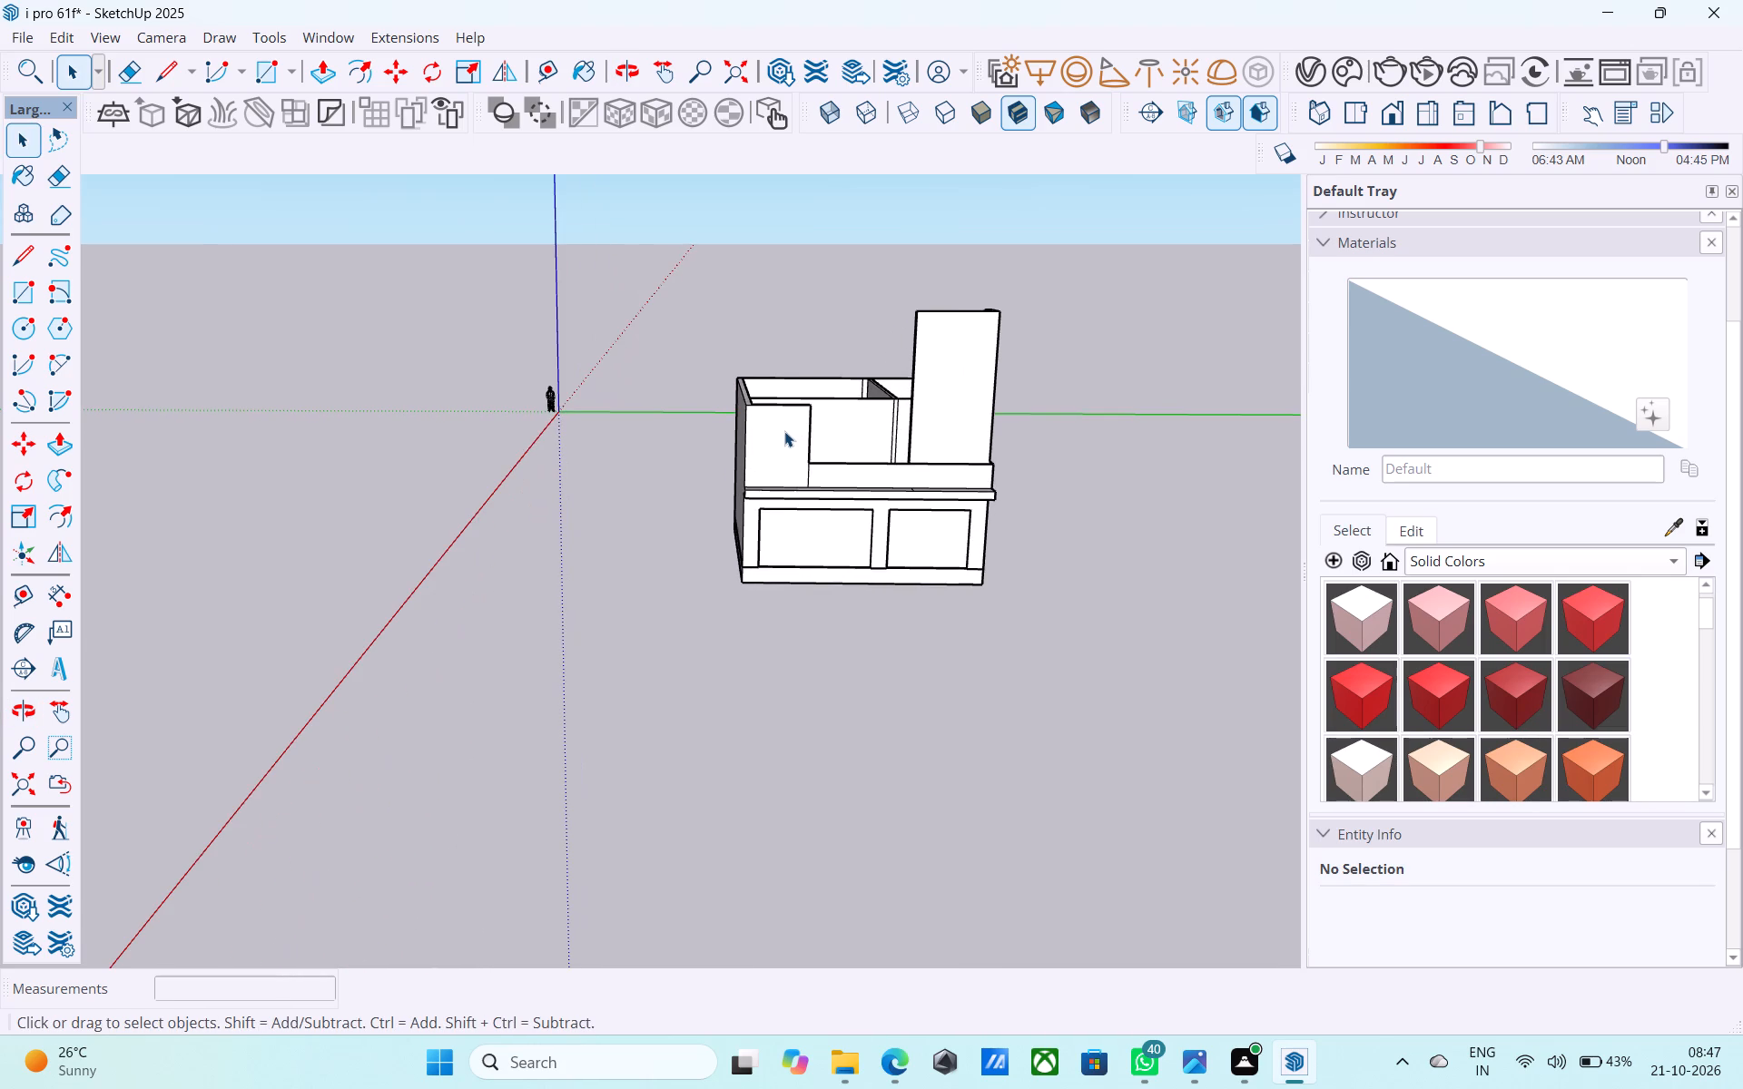
scroll(786, 427, "up", 1)
scroll(931, 442, "down", 3)
middle_click_drag(931, 442, 951, 555)
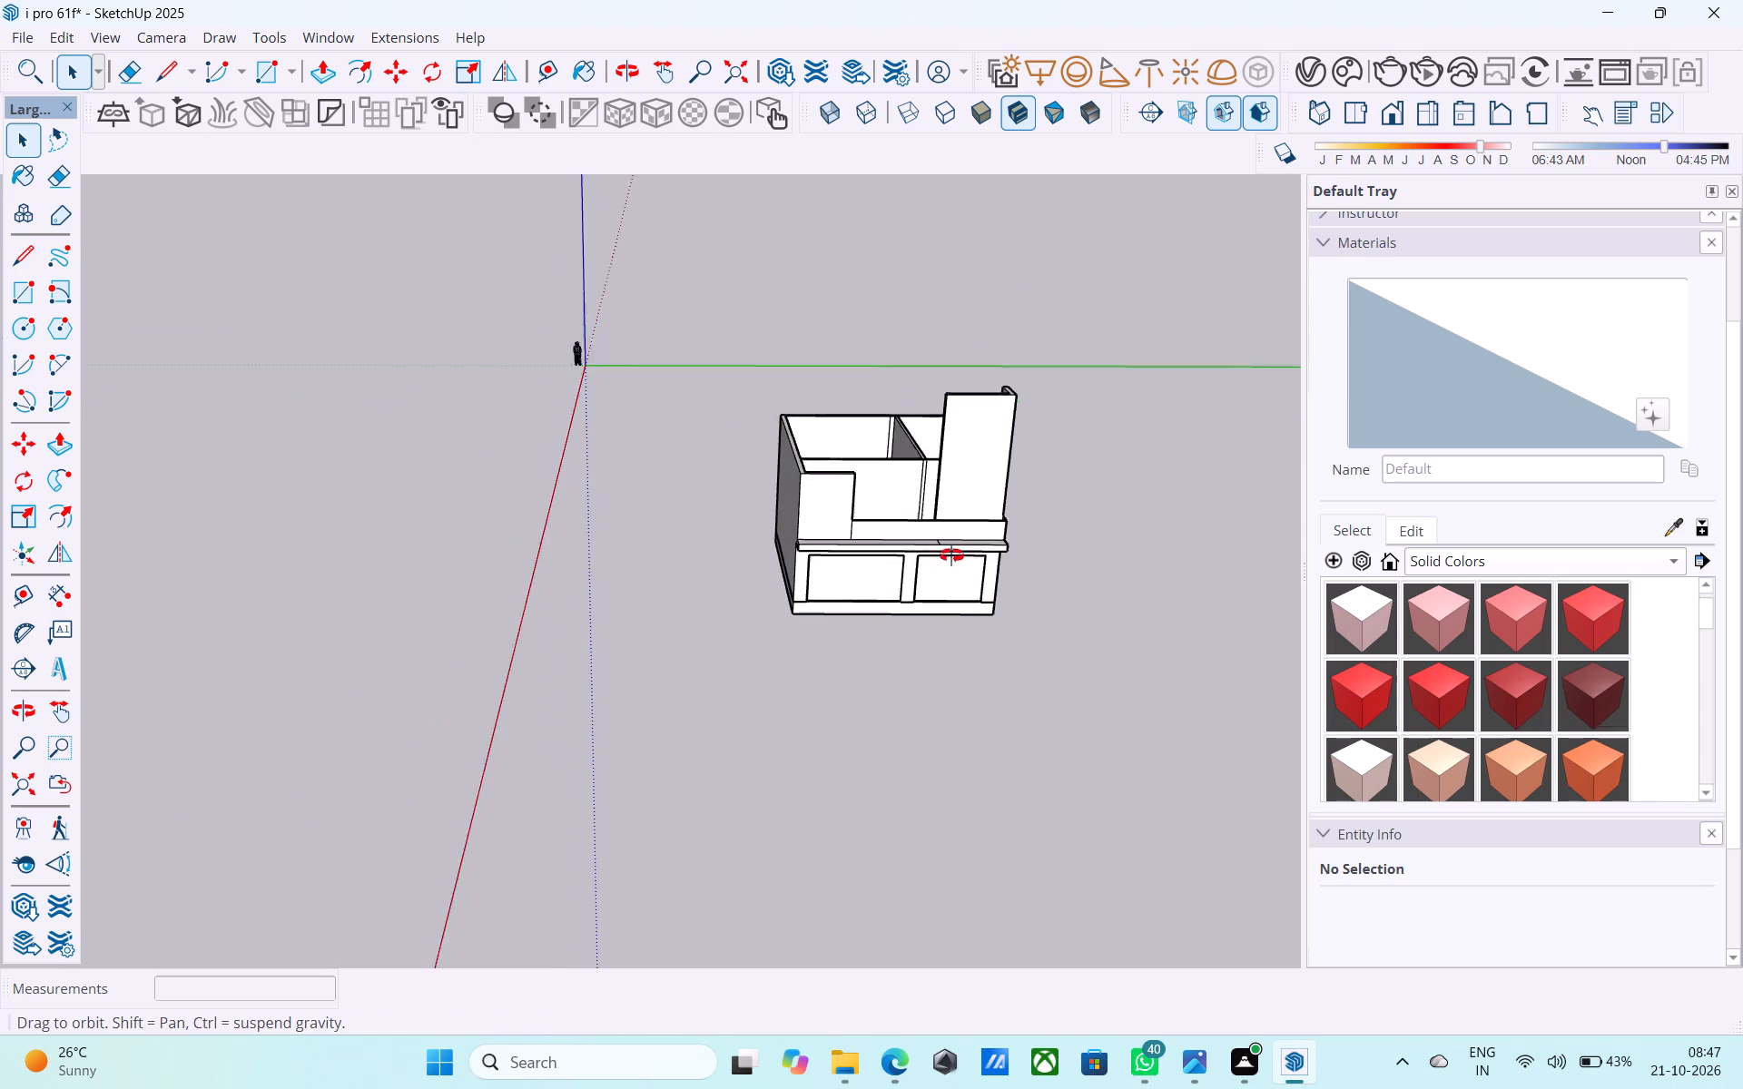
middle_click_drag(951, 555, 950, 572)
scroll(921, 426, "up", 6)
middle_click_drag(930, 408, 909, 378)
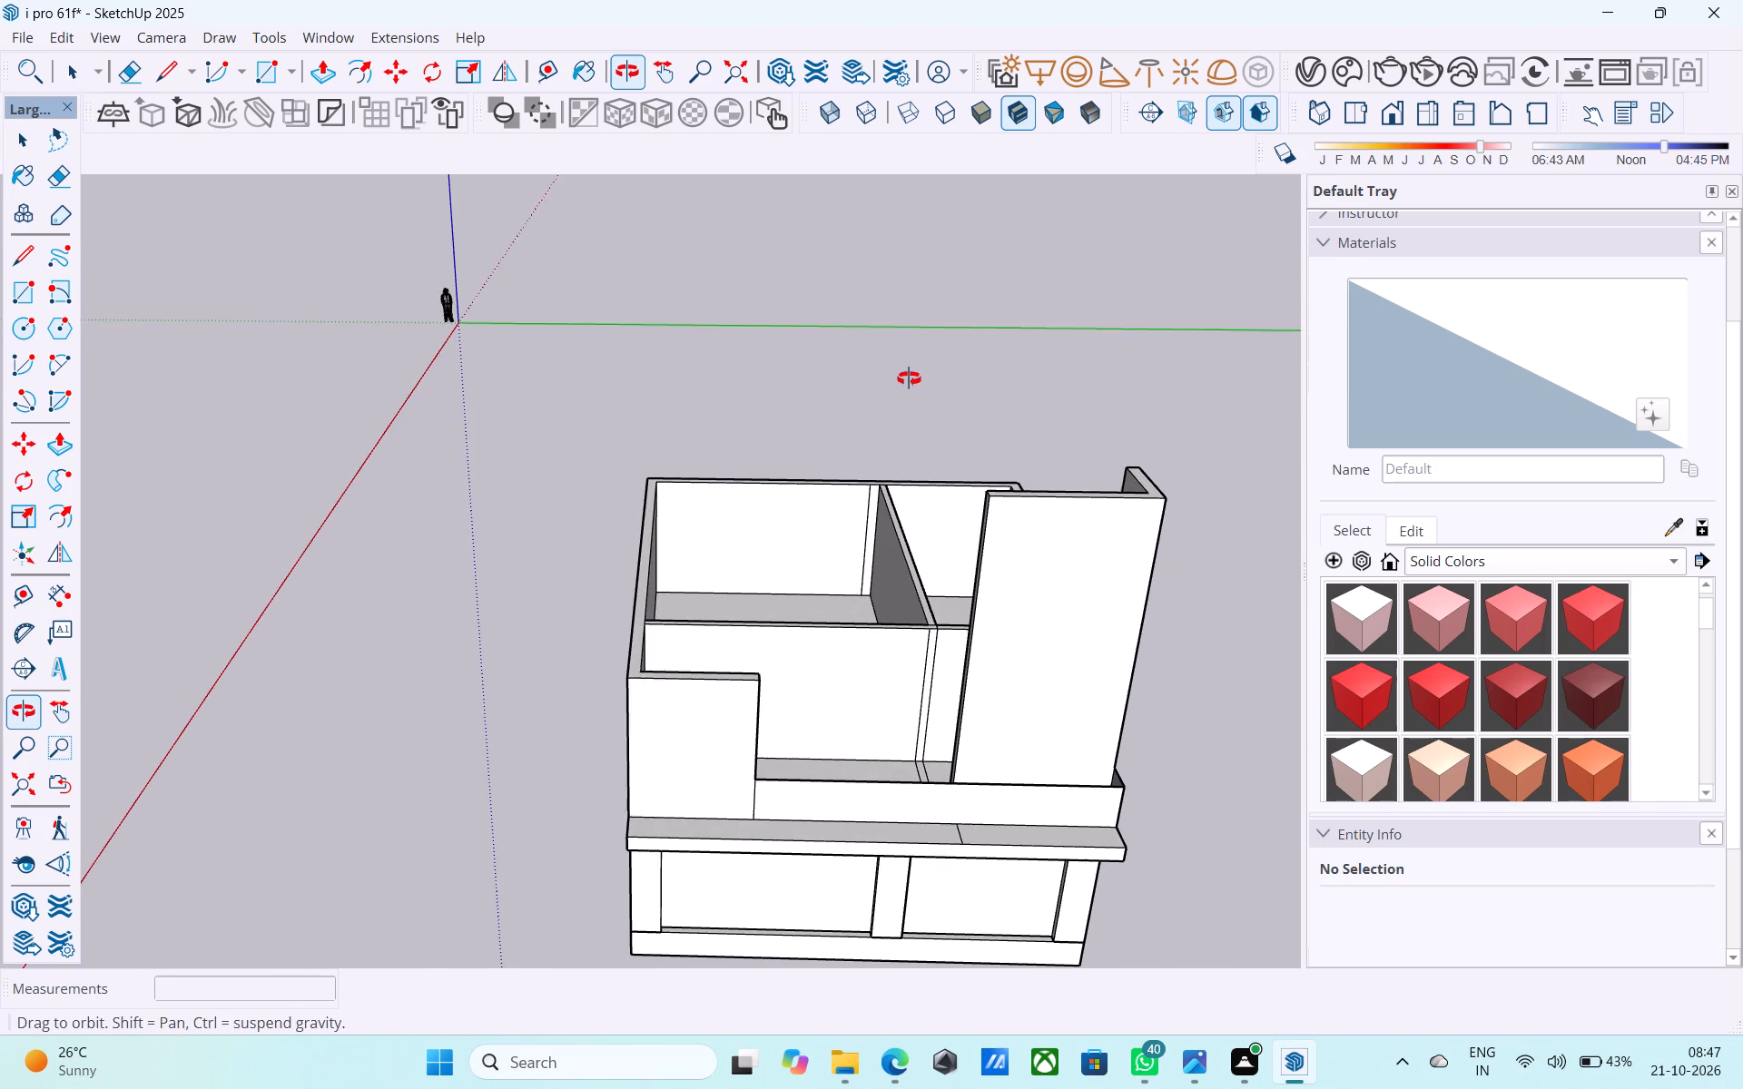
middle_click_drag(909, 378, 910, 378)
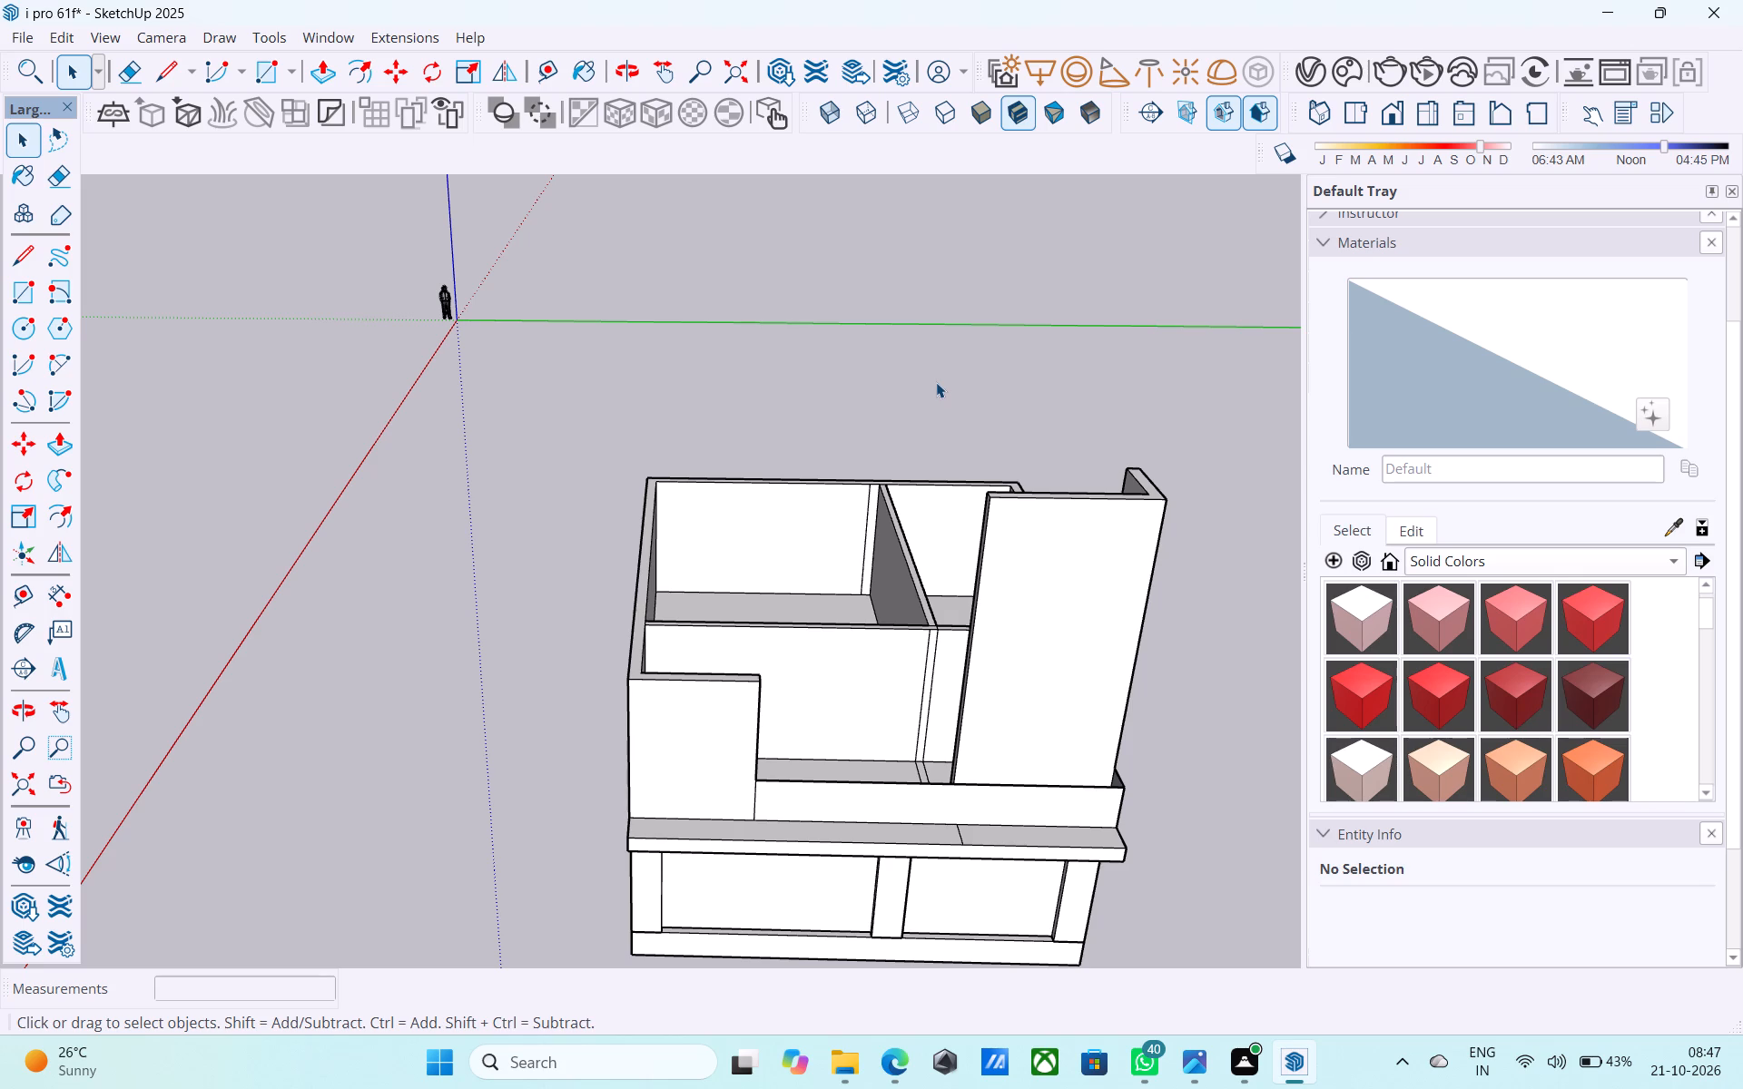
middle_click_drag(936, 382, 941, 437)
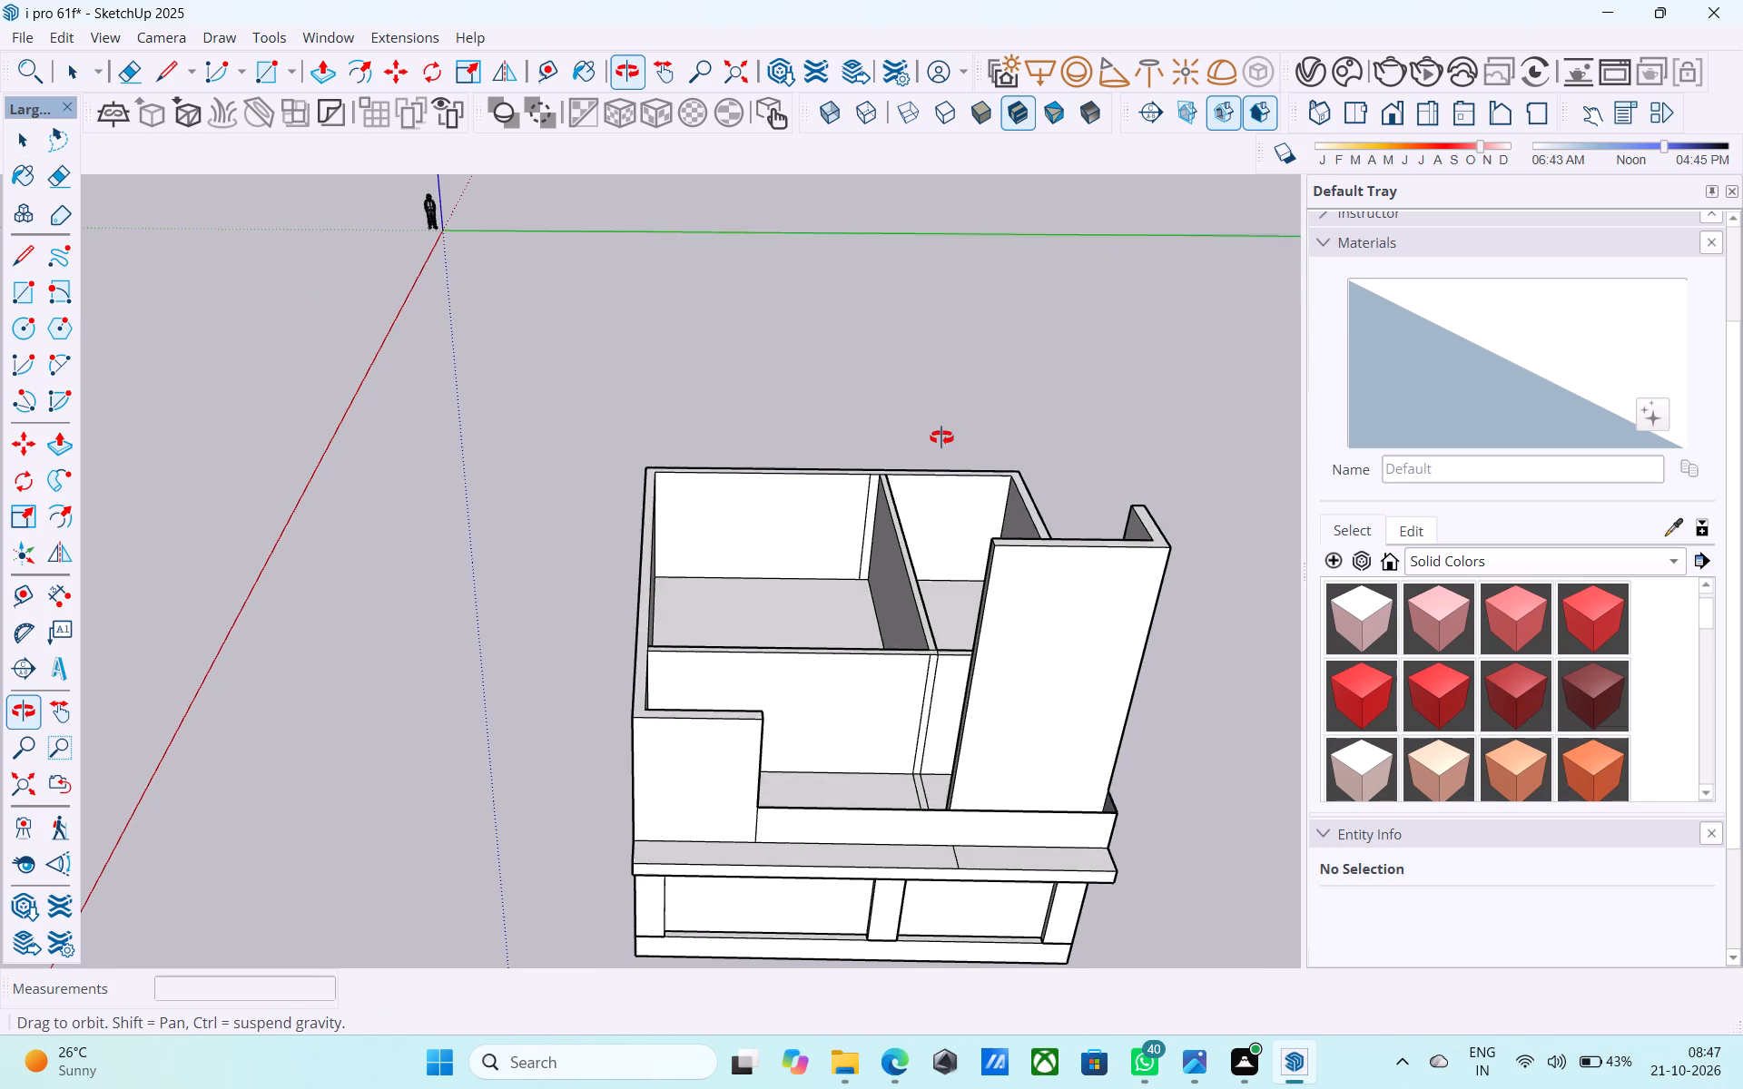
middle_click_drag(941, 437, 950, 413)
scroll(1075, 415, "down", 1)
middle_click_drag(1072, 415, 1037, 416)
middle_click_drag(762, 517, 882, 307)
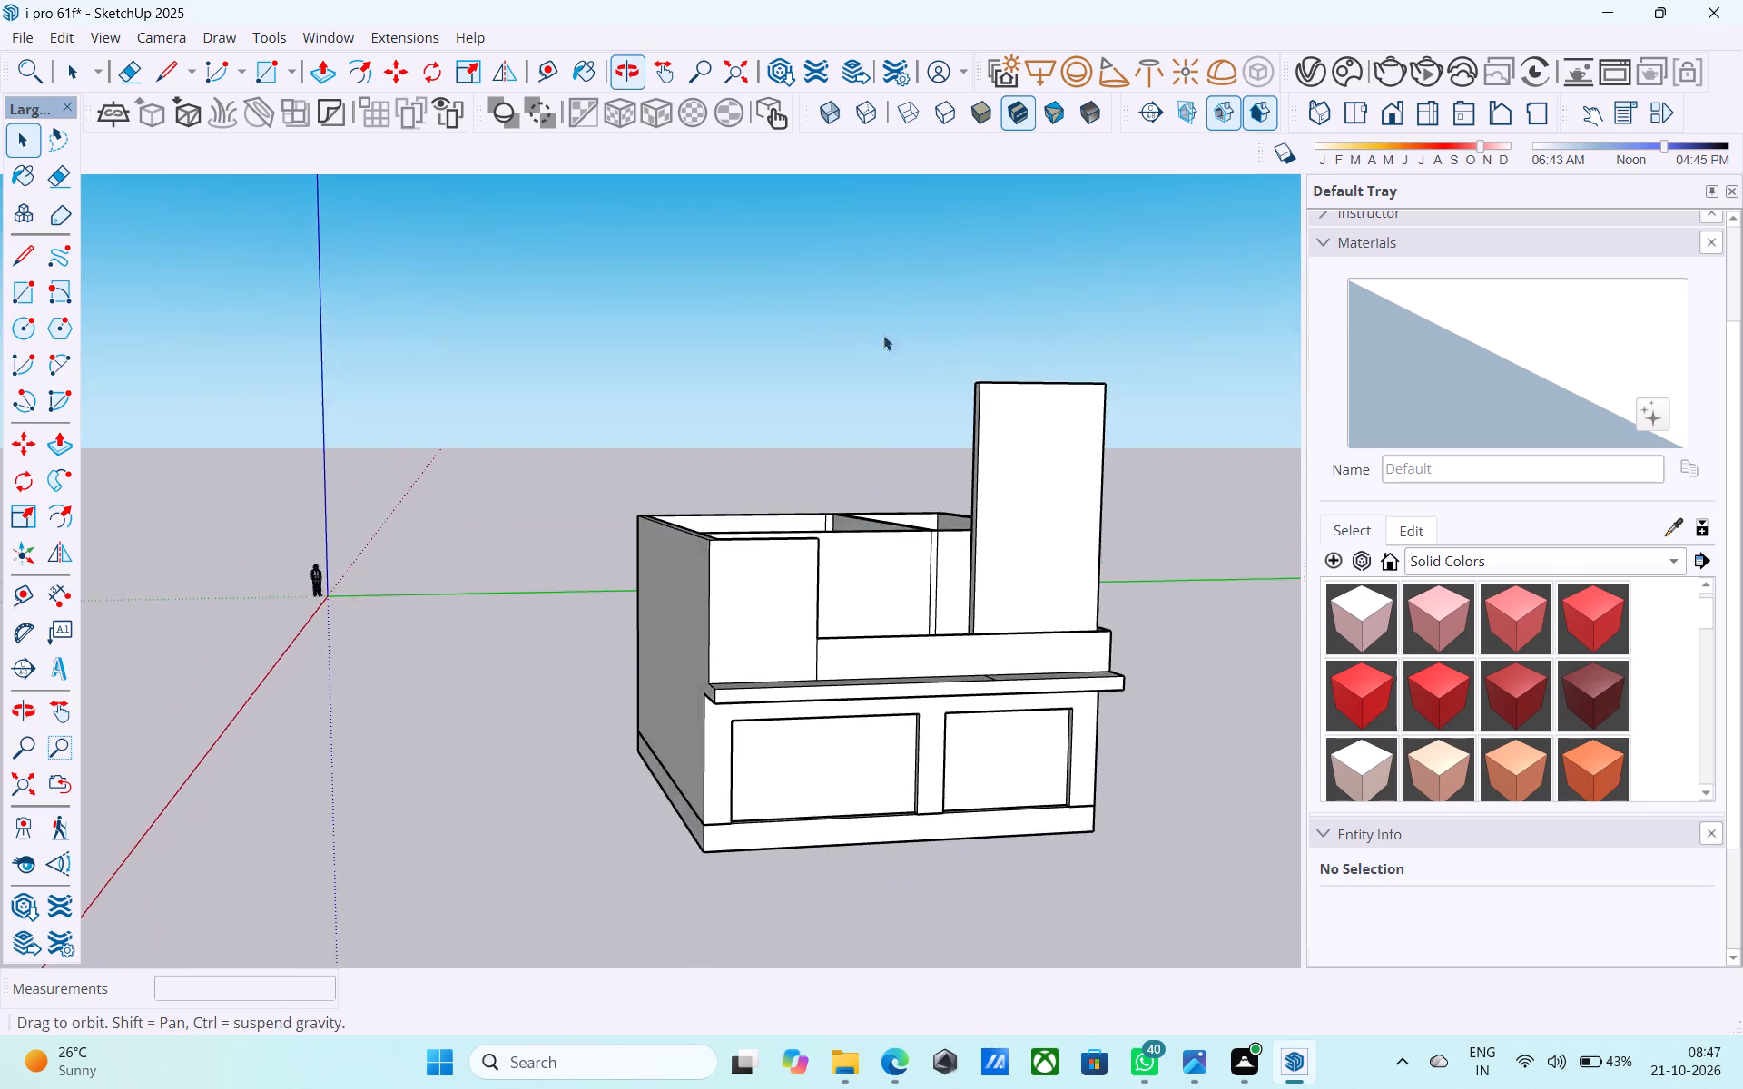
scroll(859, 591, "up", 4)
middle_click_drag(812, 589, 613, 589)
scroll(749, 436, "down", 3)
Save the model.
key("ctrl+s")
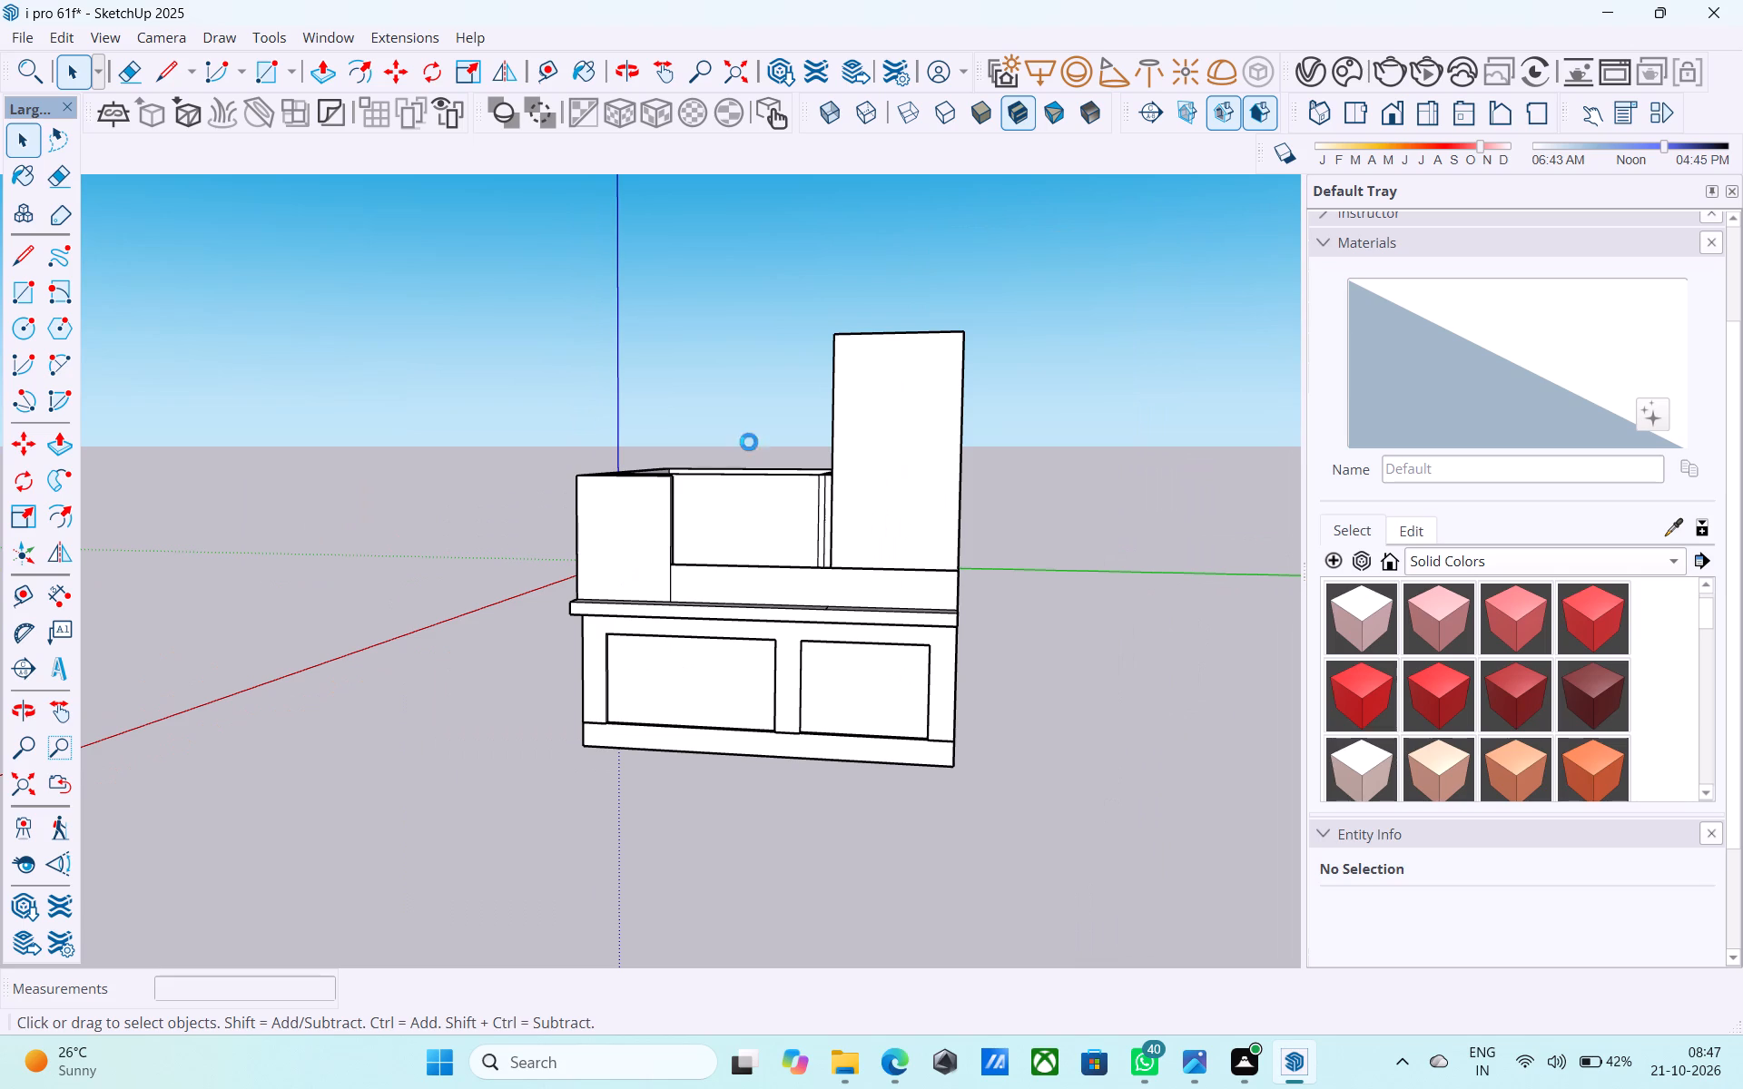
Paint the whole building group above the base slab with Glass_Basic_01 from the Glass material collection.
middle_click_drag(749, 442, 783, 553)
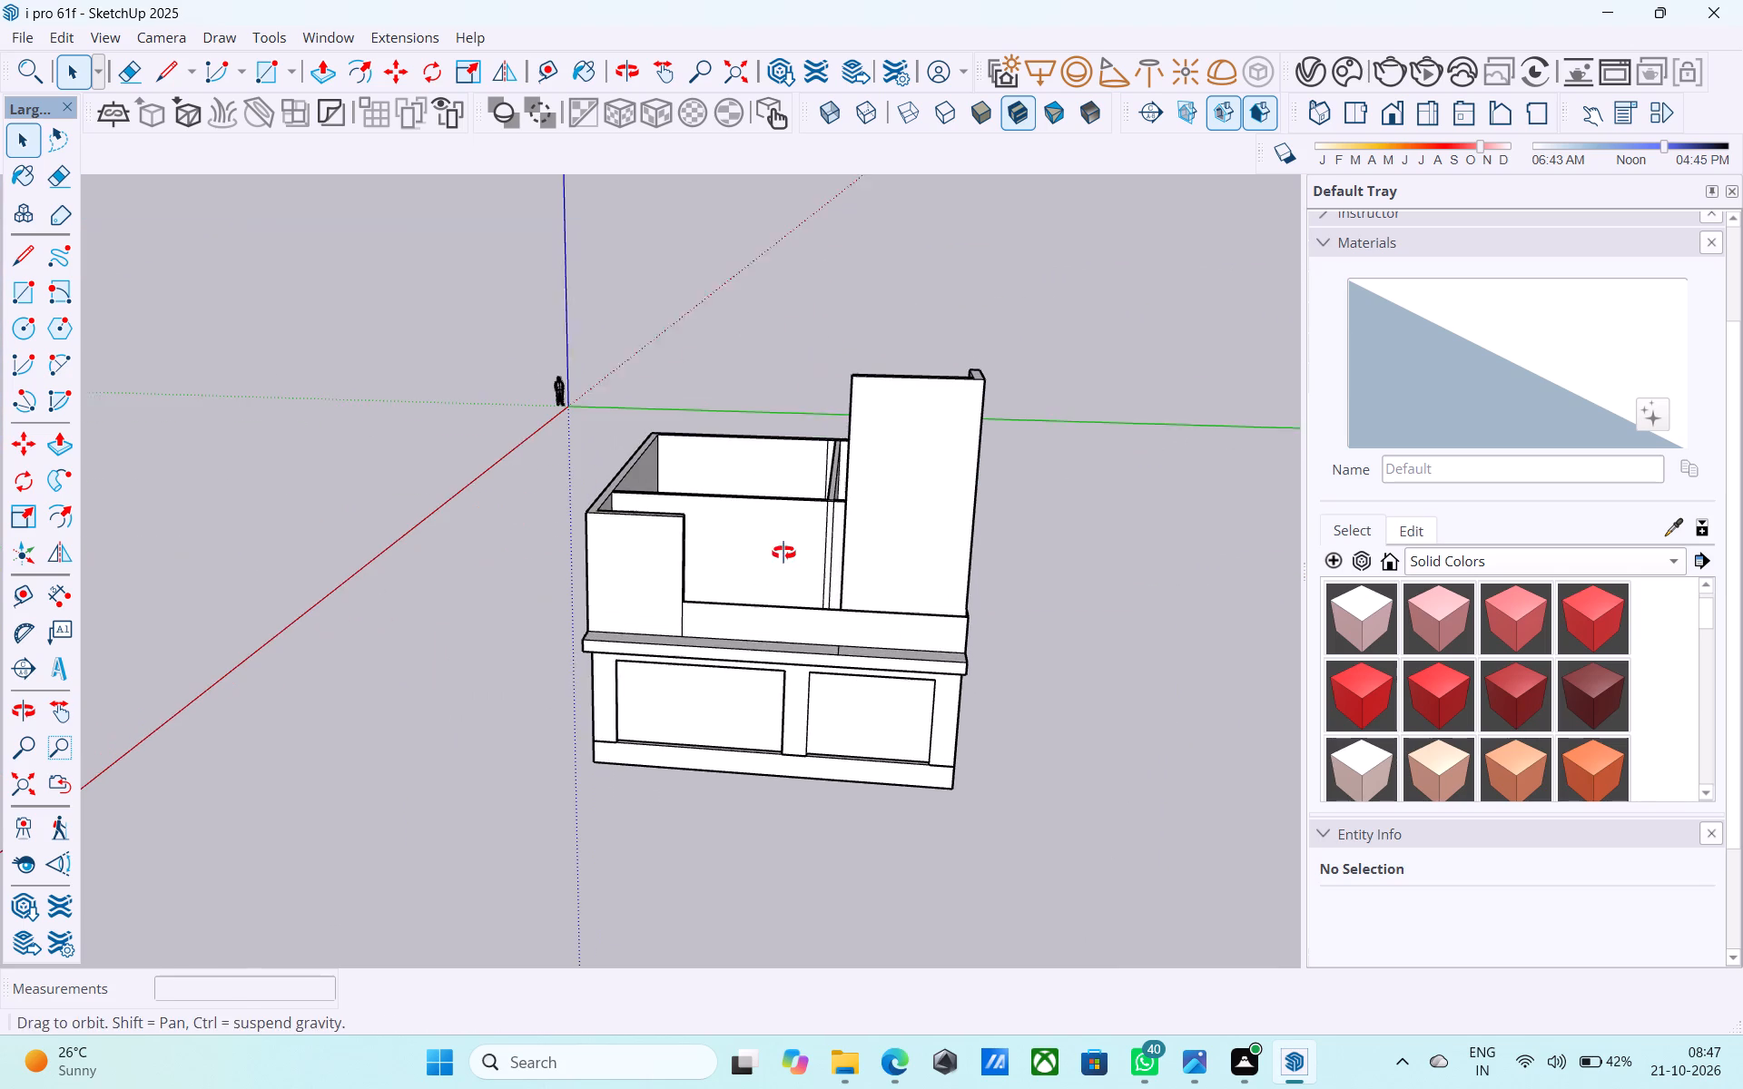
middle_click_drag(783, 553, 784, 554)
middle_click_drag(718, 682, 713, 825)
middle_click_drag(790, 671, 383, 692)
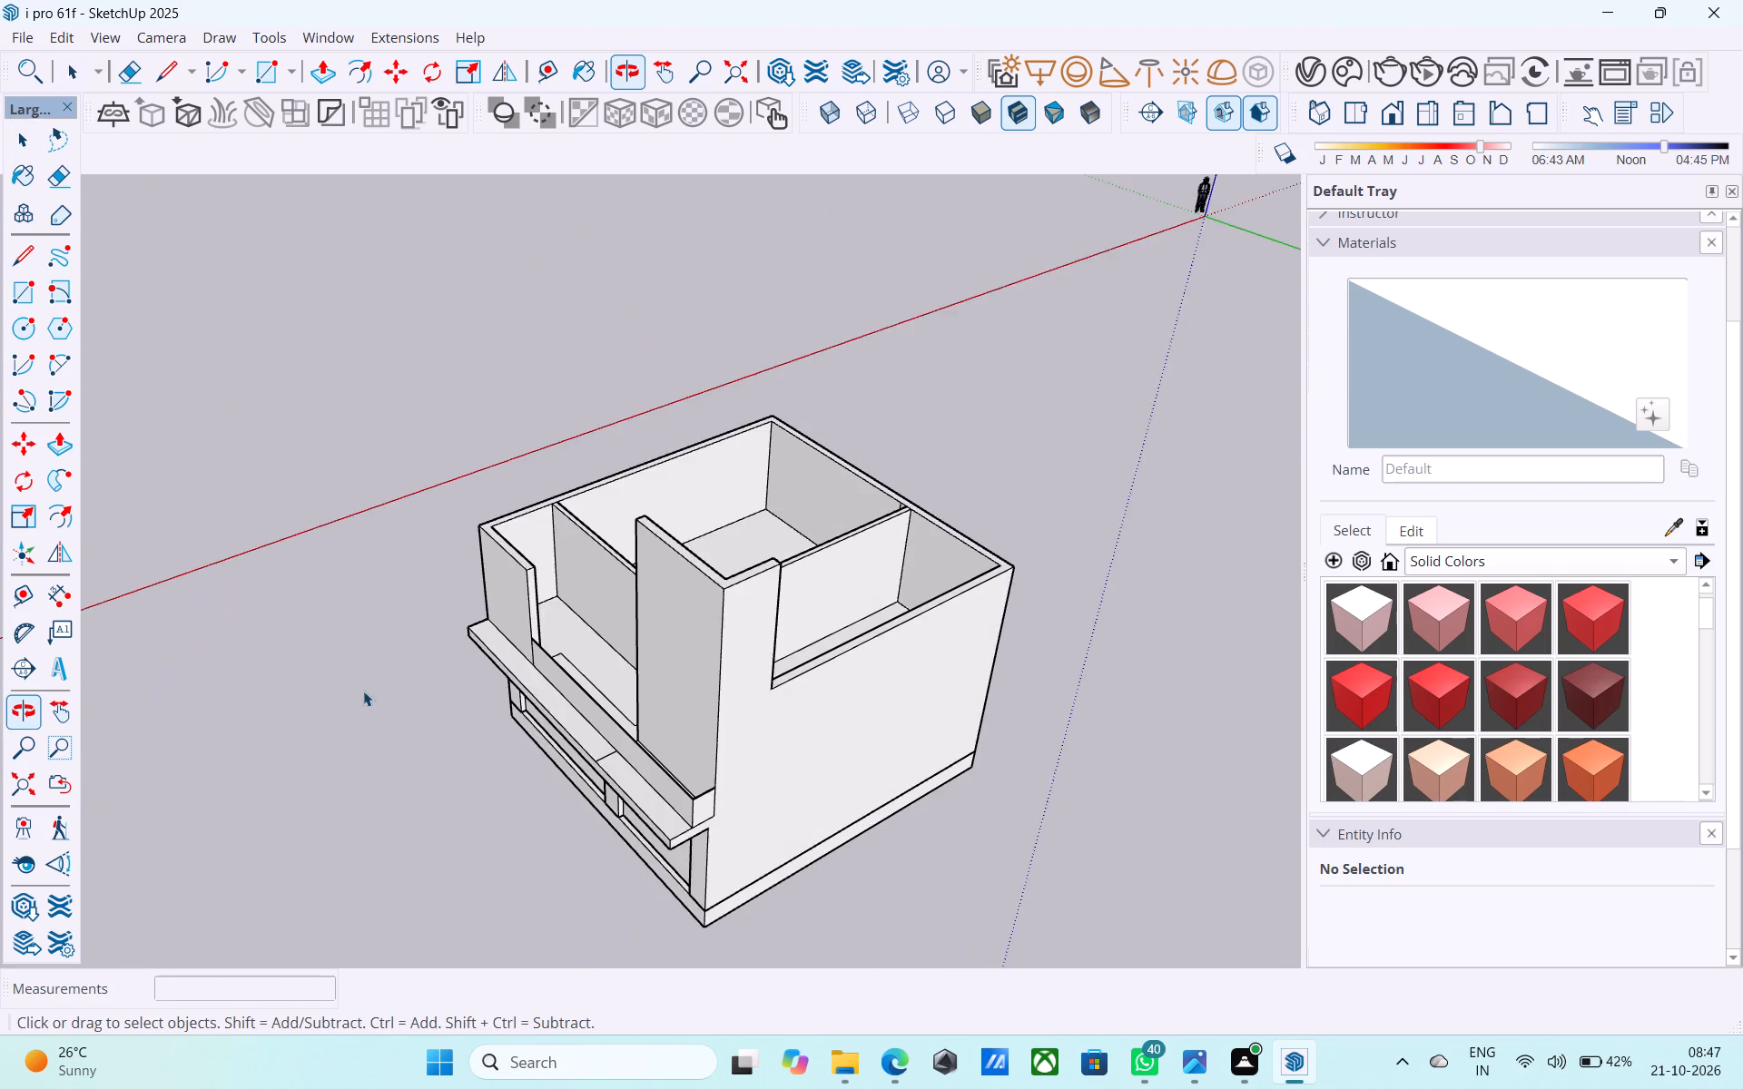
middle_click_drag(486, 657, 841, 649)
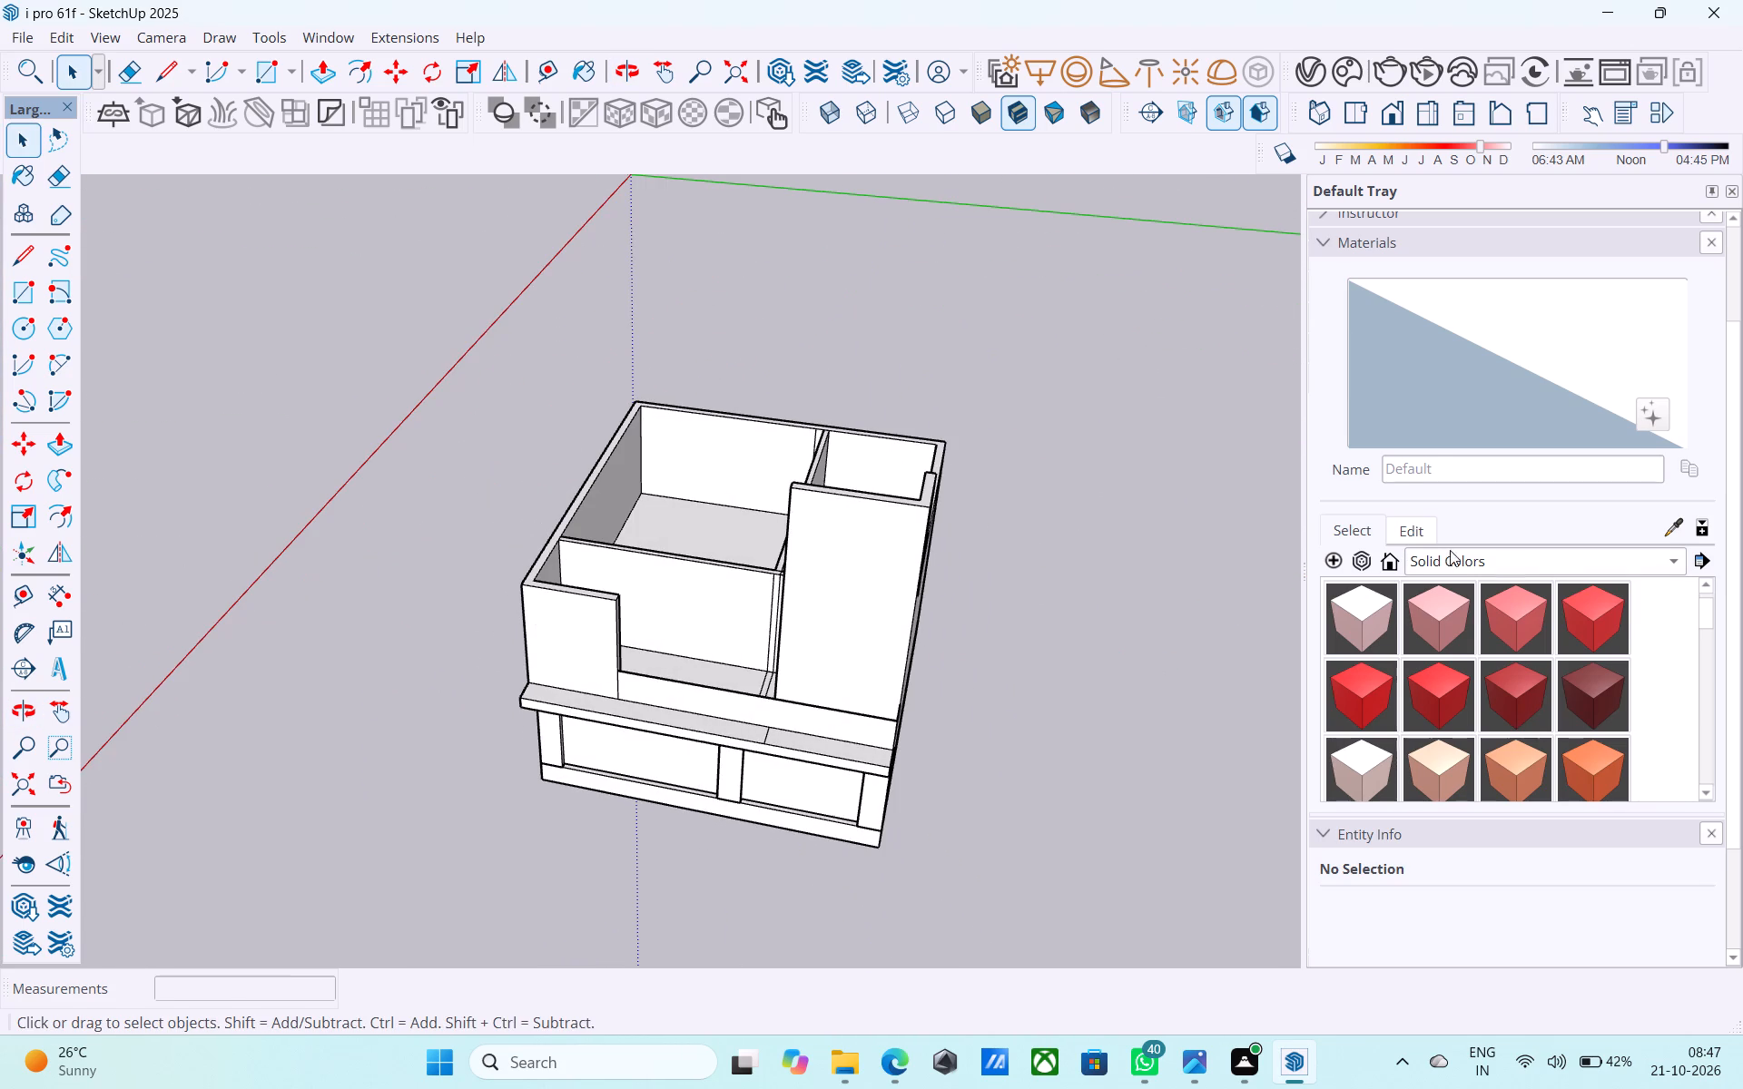
left_click(1459, 564)
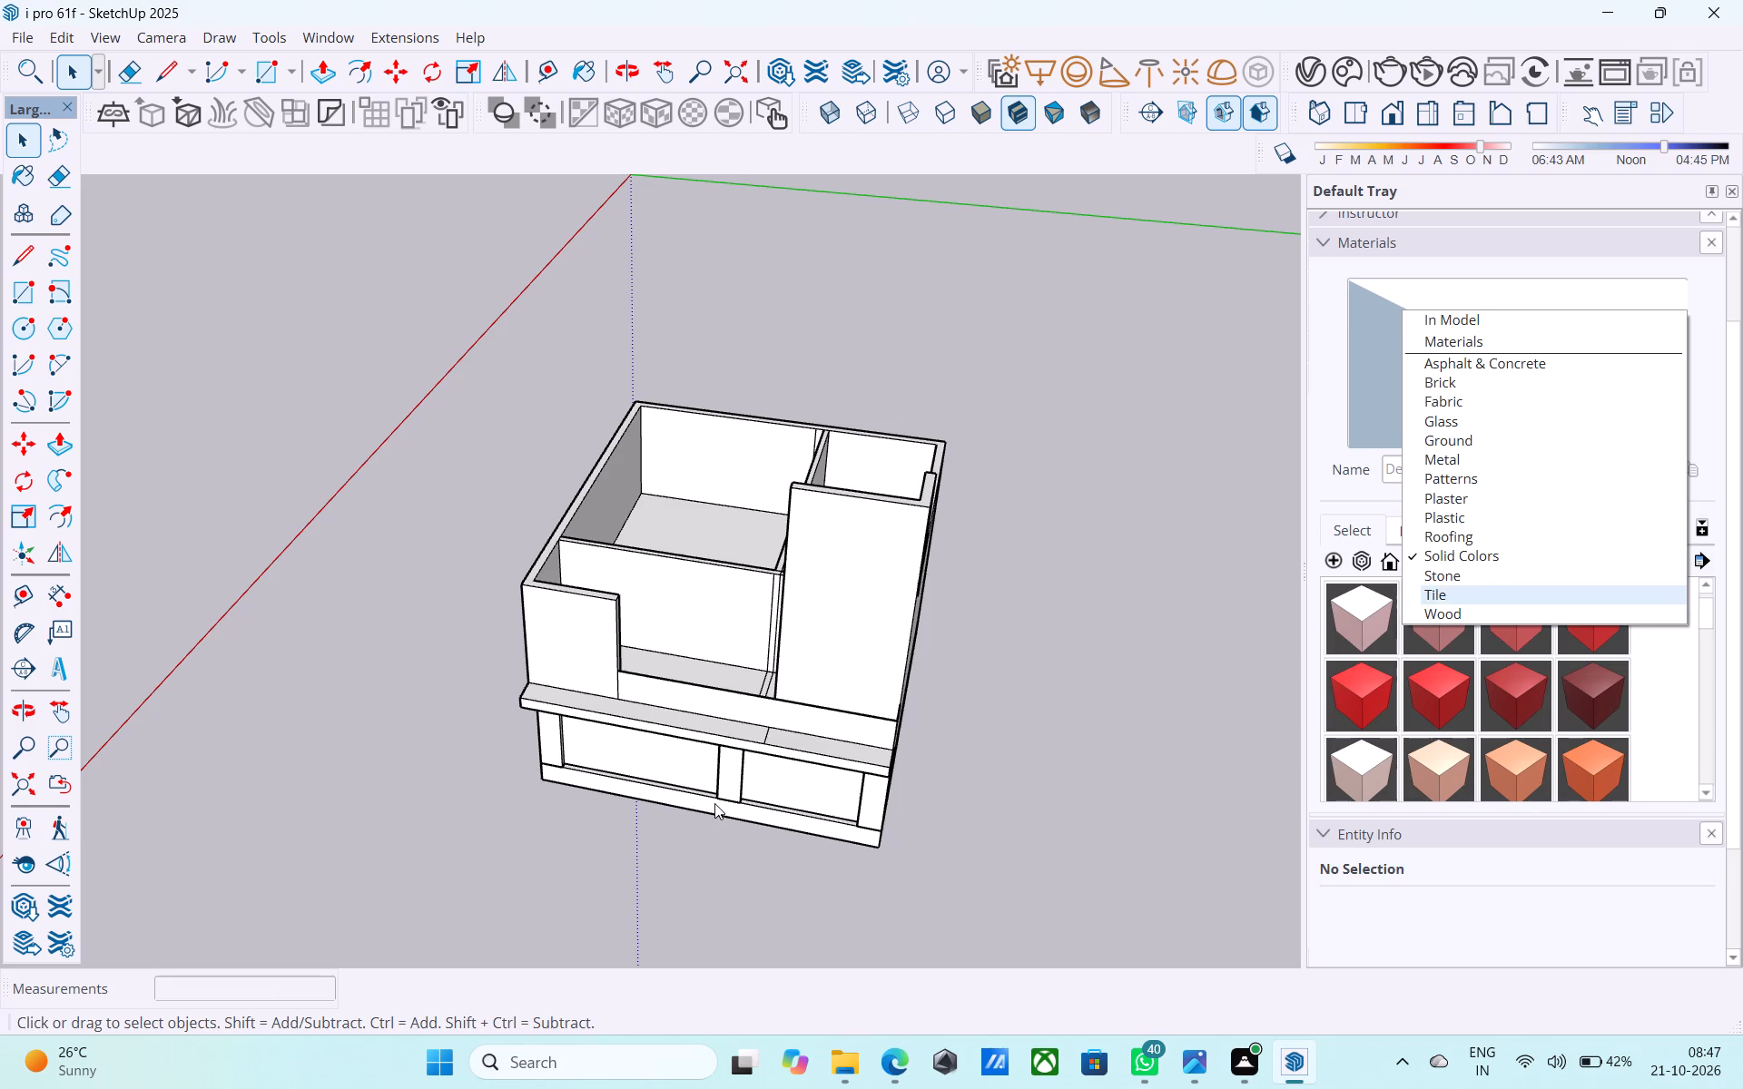
middle_click_drag(701, 800, 340, 638)
scroll(511, 682, "up", 6)
scroll(847, 655, "up", 4)
middle_click_drag(847, 654, 762, 707)
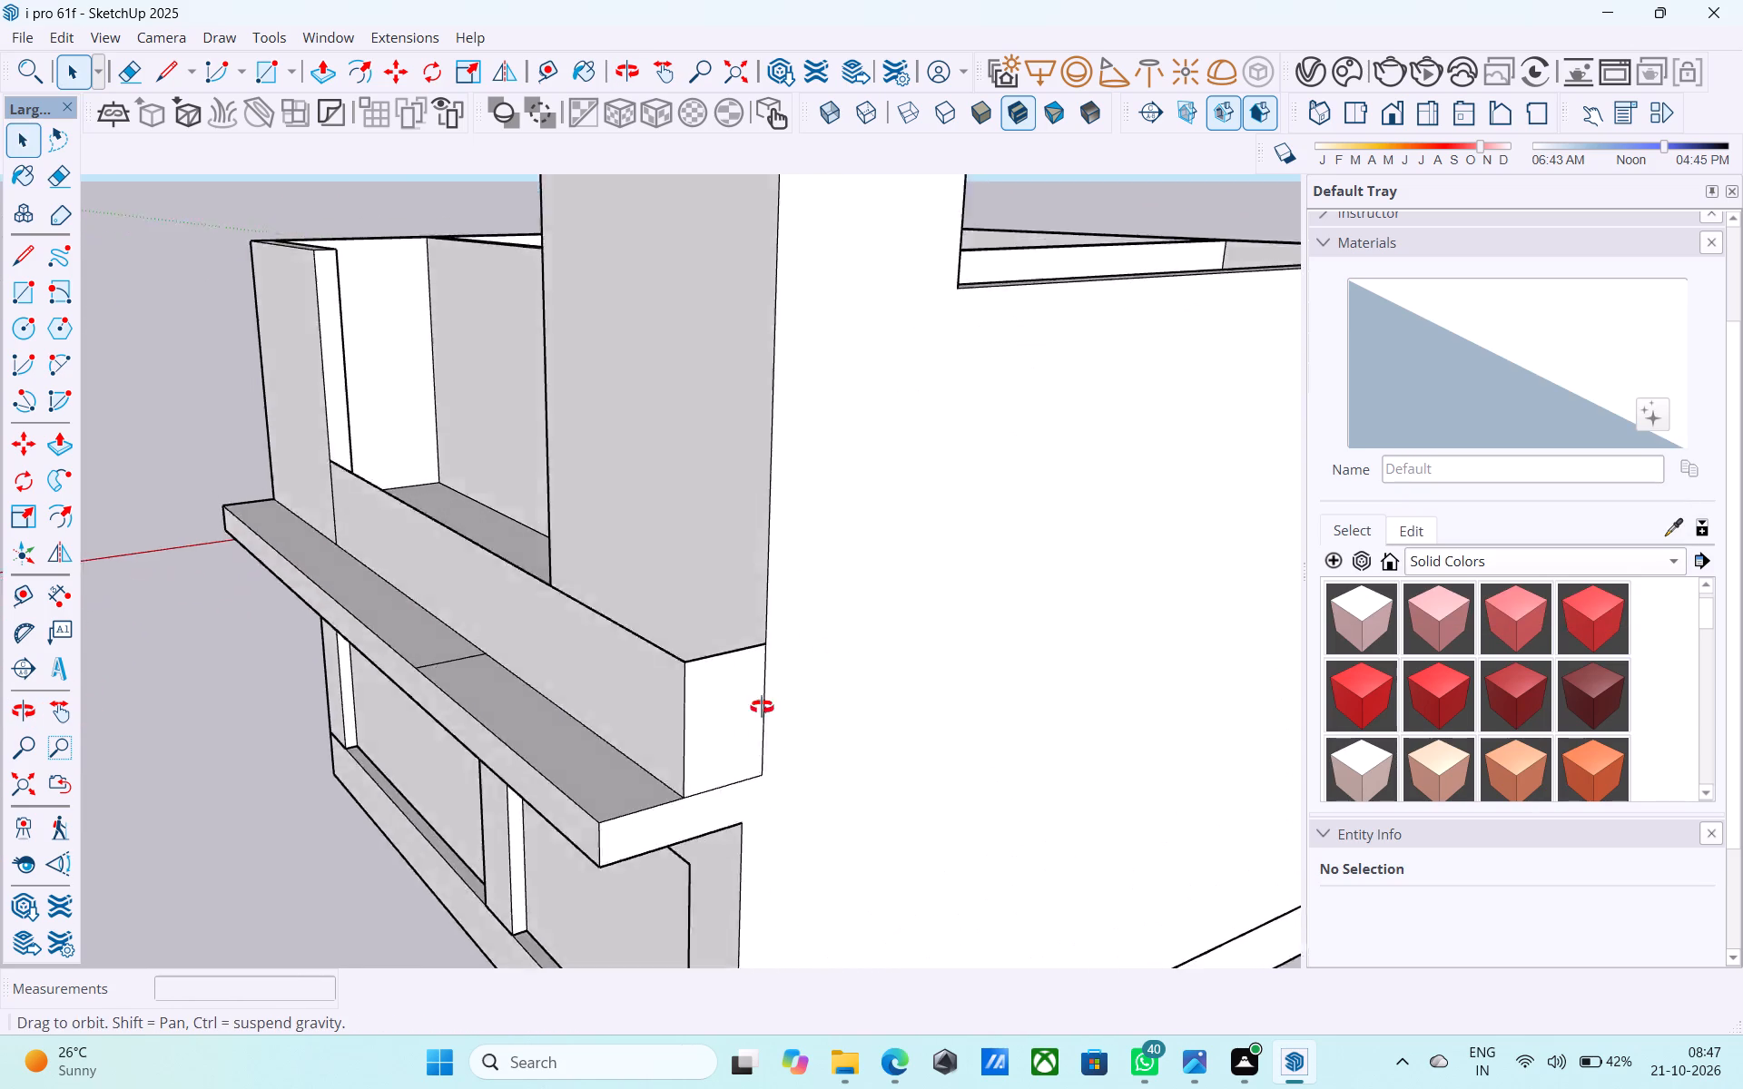
middle_click_drag(762, 707, 703, 720)
middle_click(703, 720)
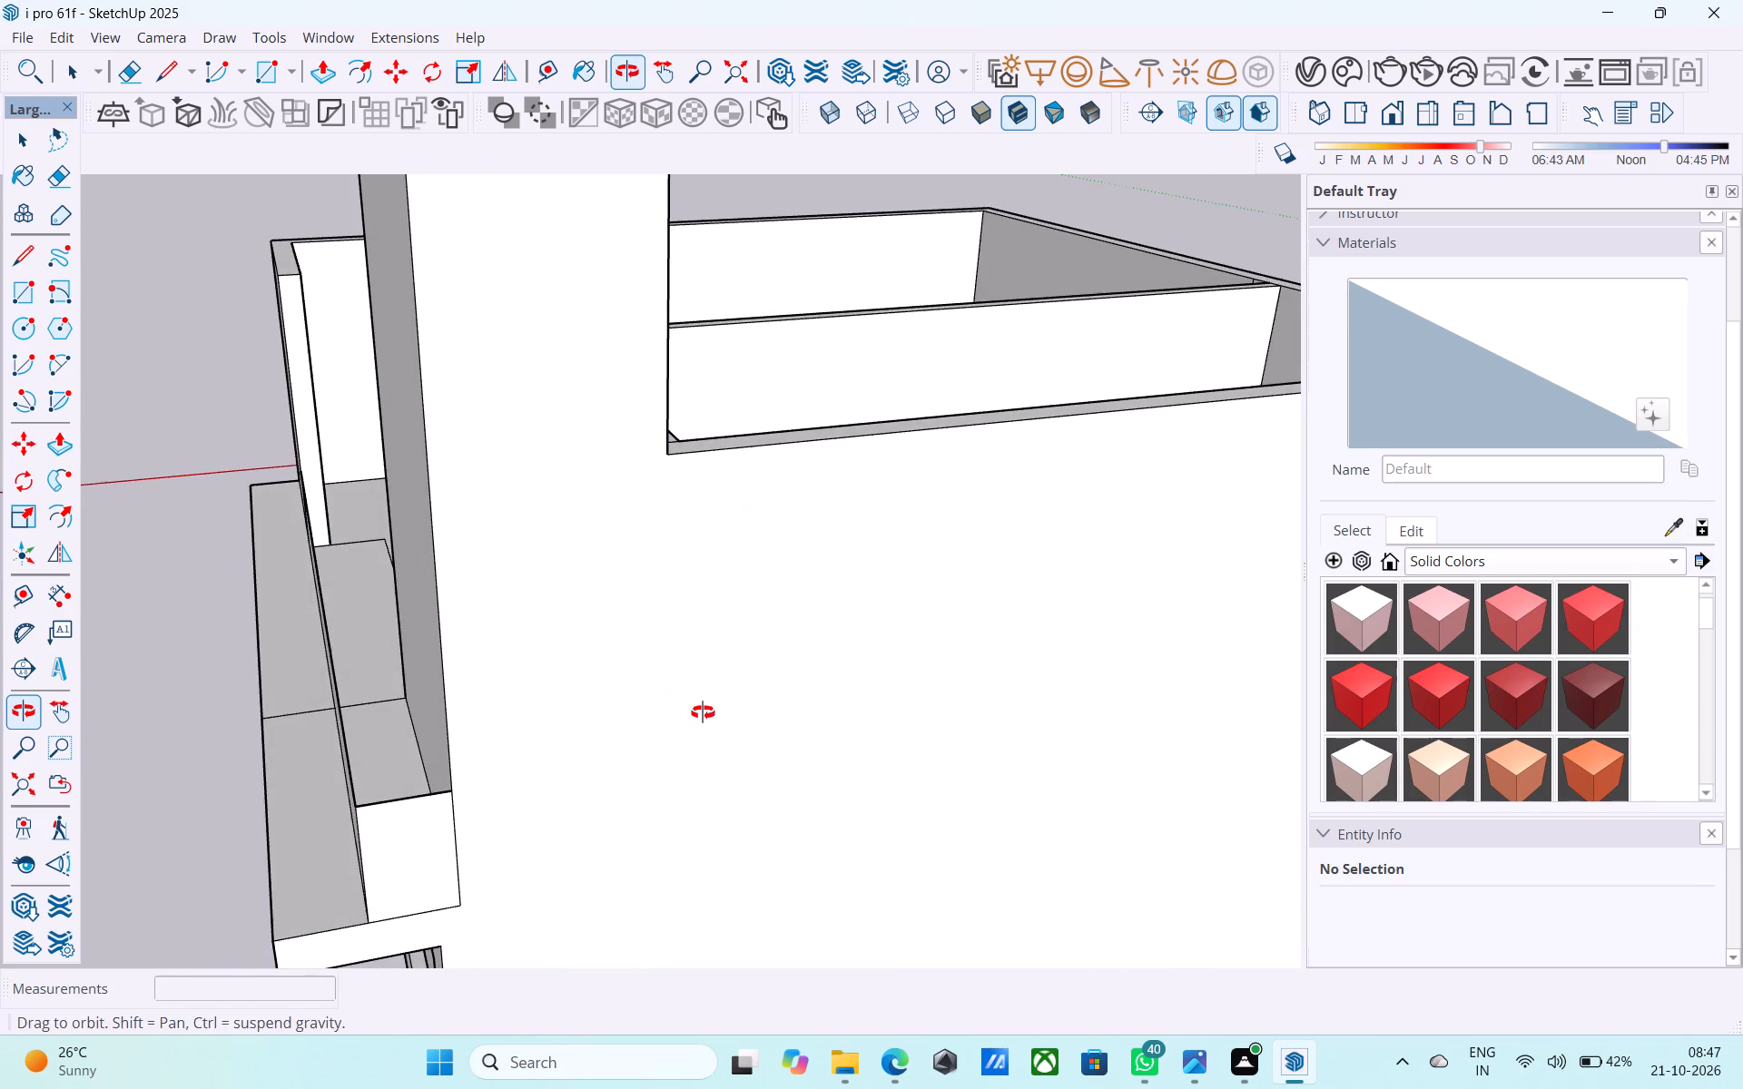
scroll(576, 739, "up", 2)
scroll(337, 739, "up", 2)
middle_click_drag(337, 739, 382, 683)
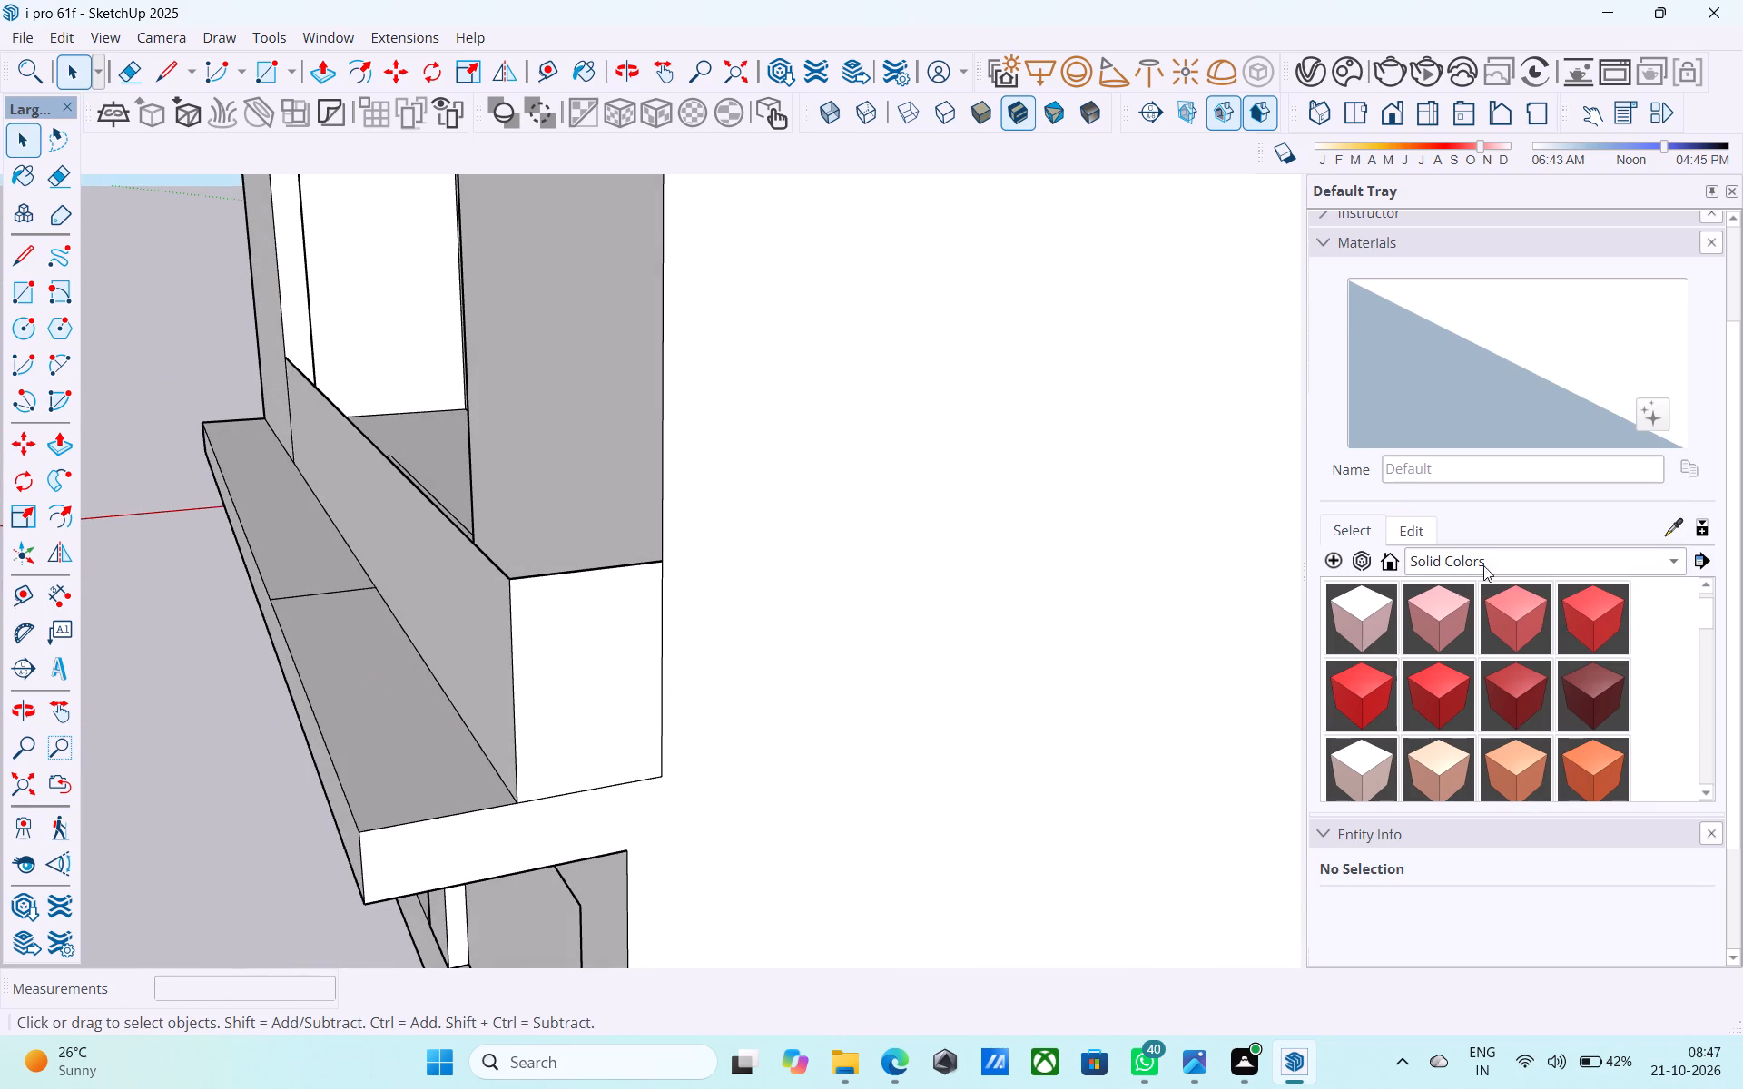
left_click(1490, 557)
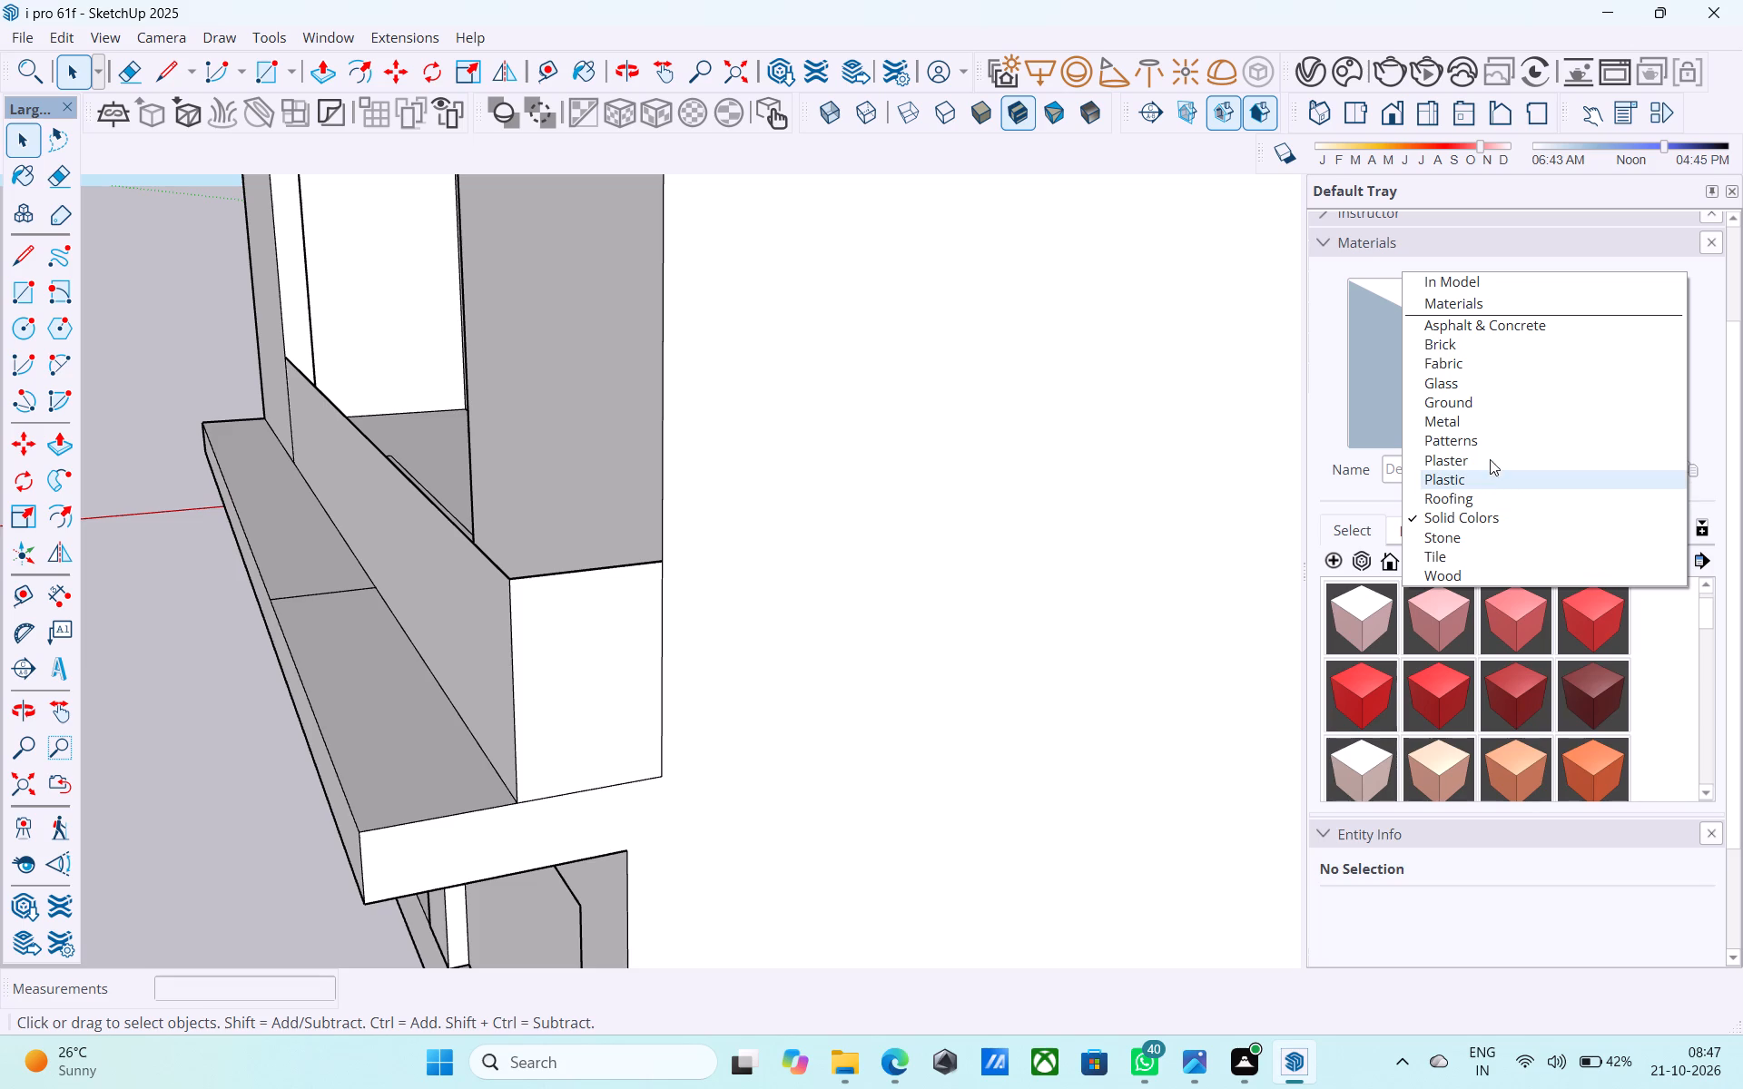
left_click(1483, 388)
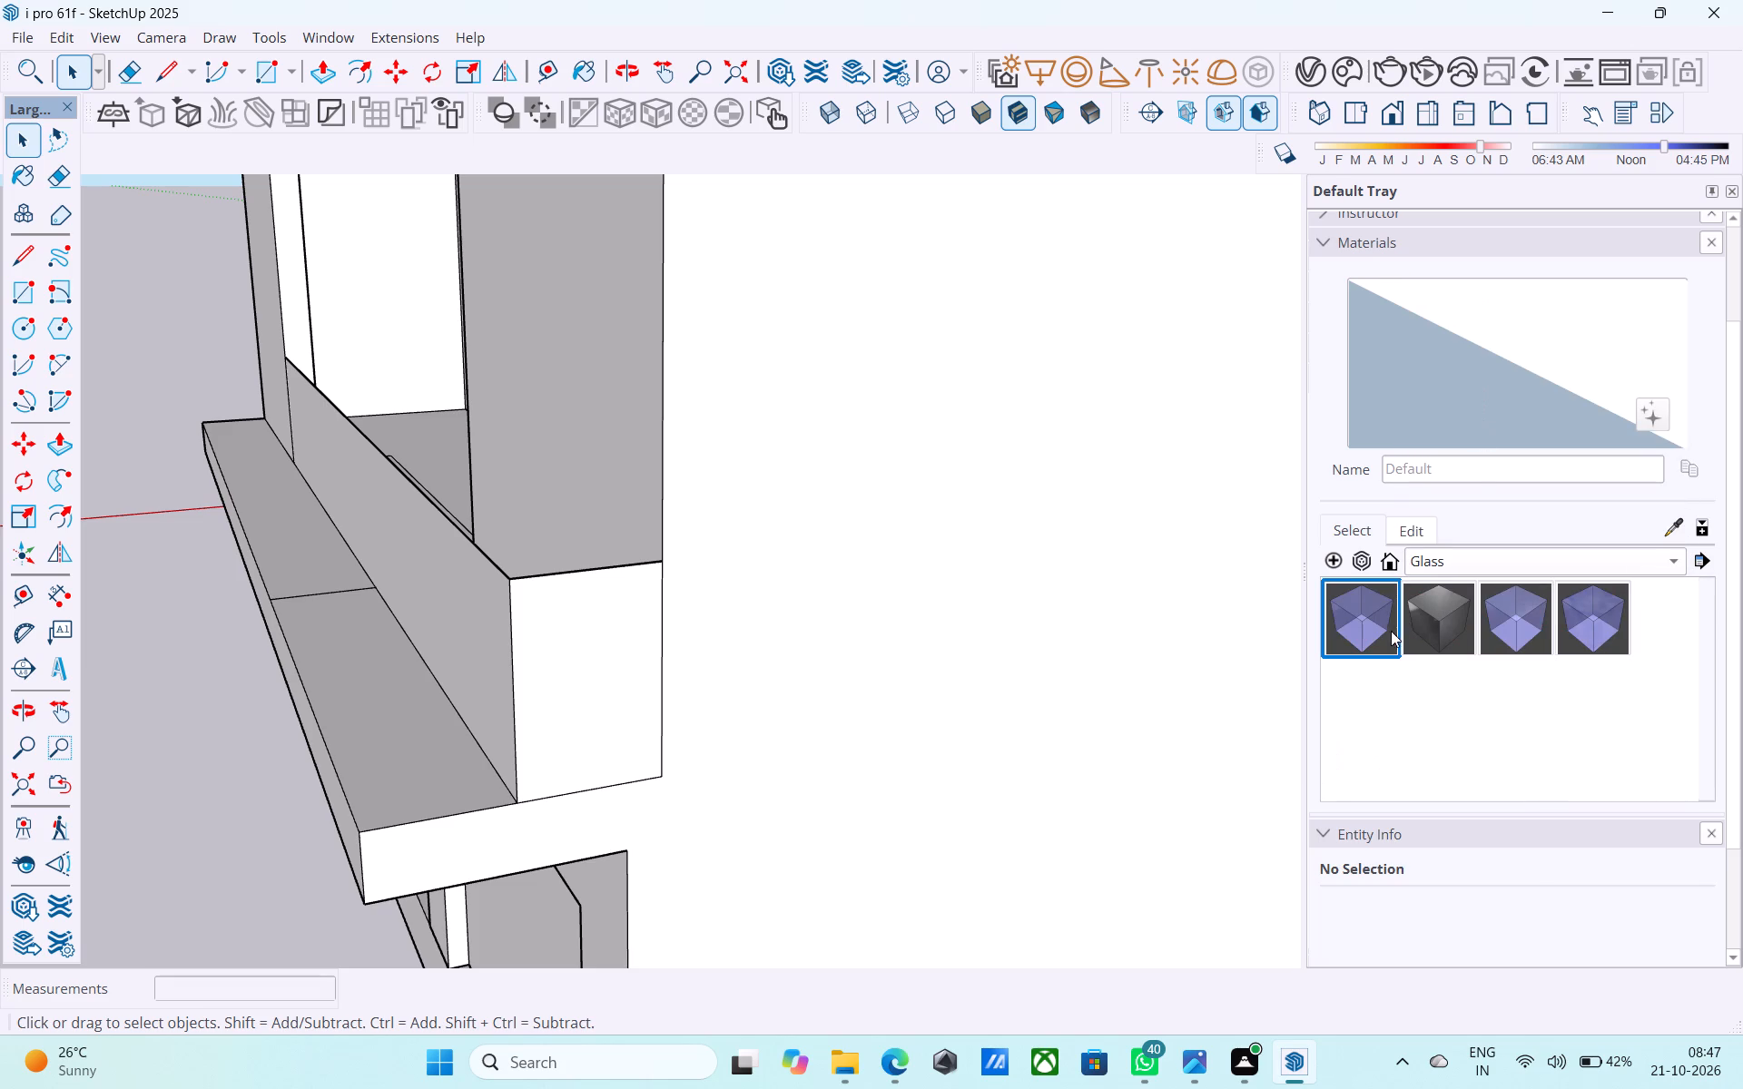
left_click(1385, 629)
left_click(572, 718)
left_click(484, 676)
Examine the glass-painted building's inner walls, floors and openings above the base slab from several angles.
middle_click_drag(713, 617, 751, 608)
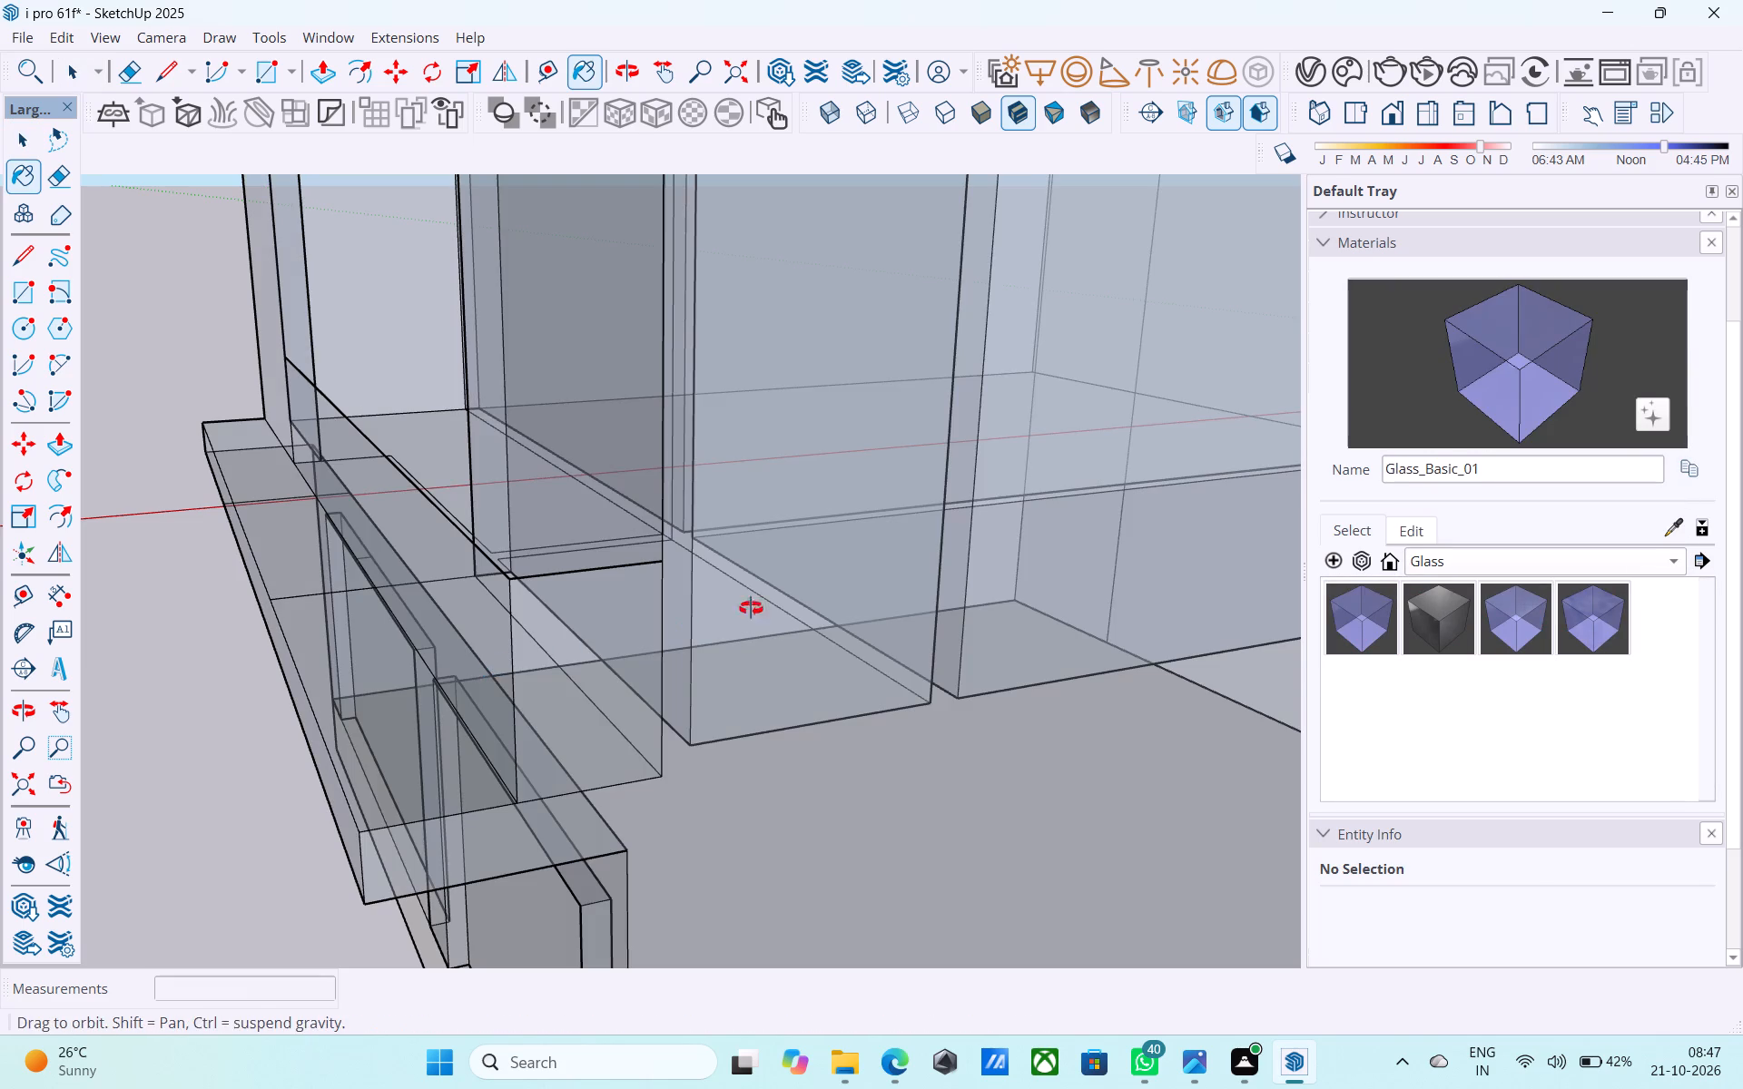
middle_click_drag(751, 608, 1097, 515)
scroll(1103, 525, "down", 8)
scroll(1091, 549, "up", 3)
middle_click_drag(1084, 560, 1026, 585)
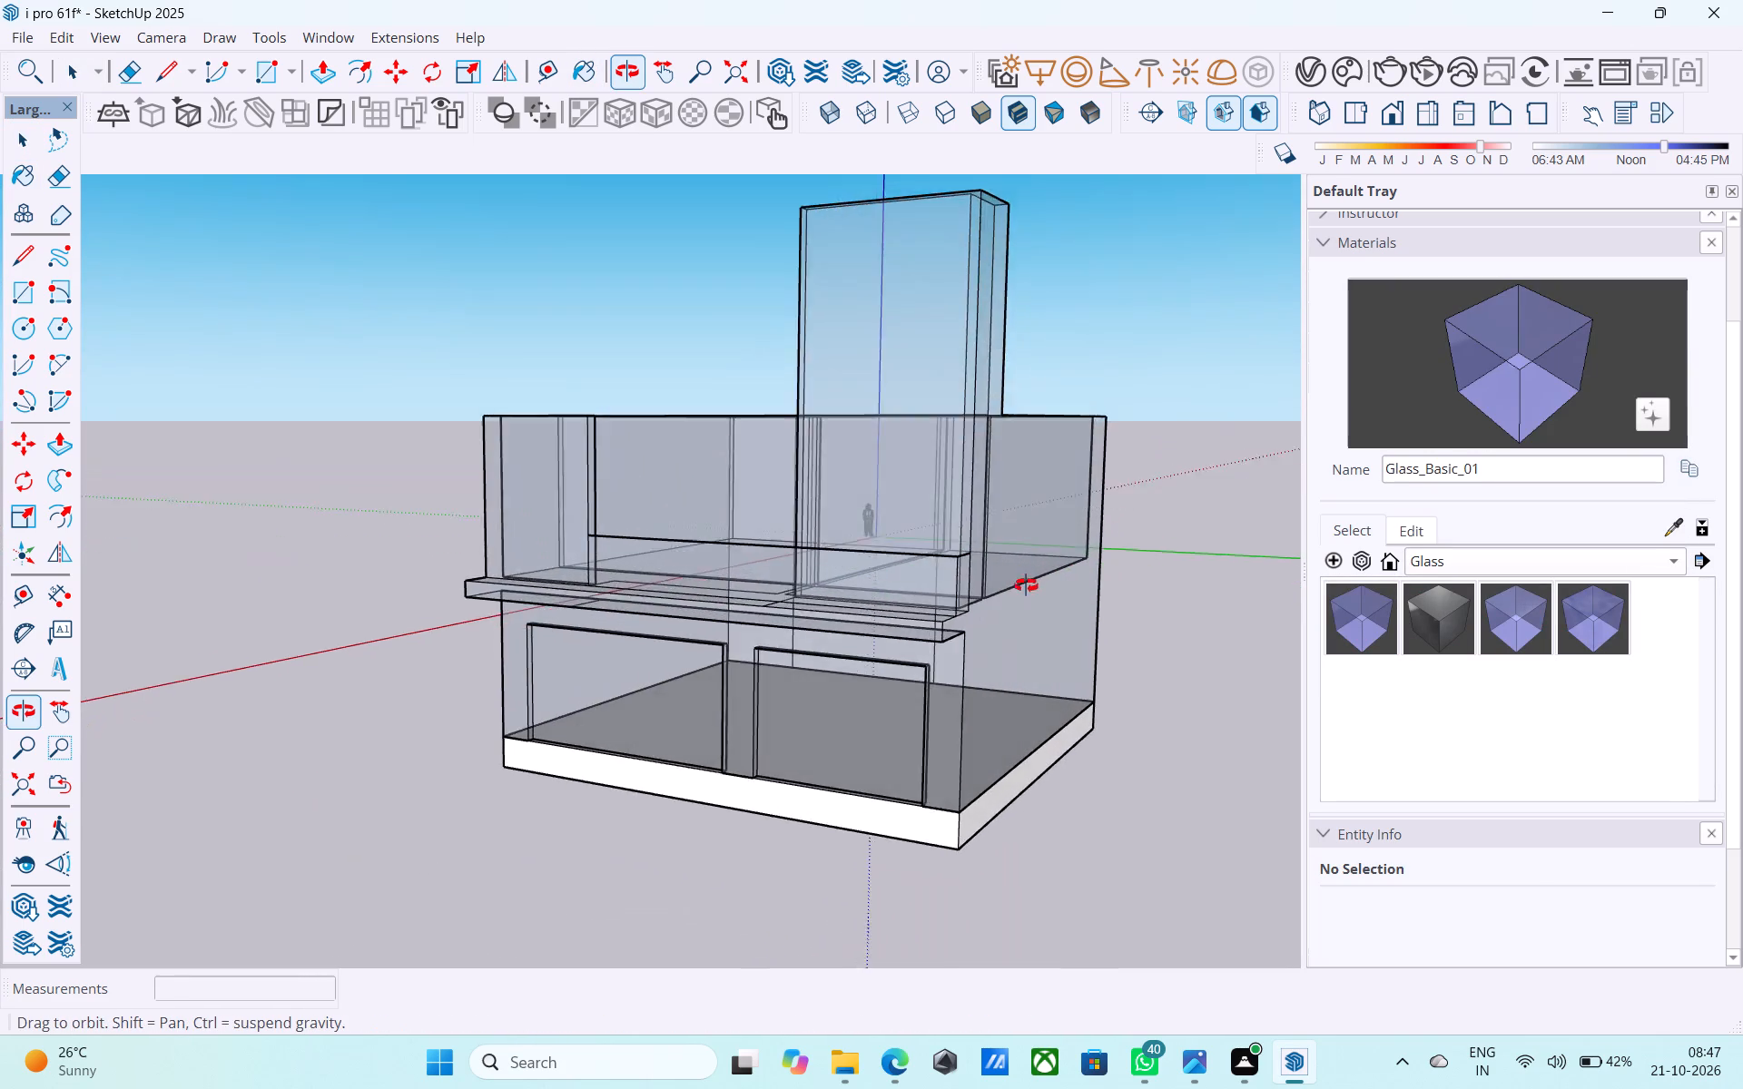
middle_click_drag(1026, 585, 859, 697)
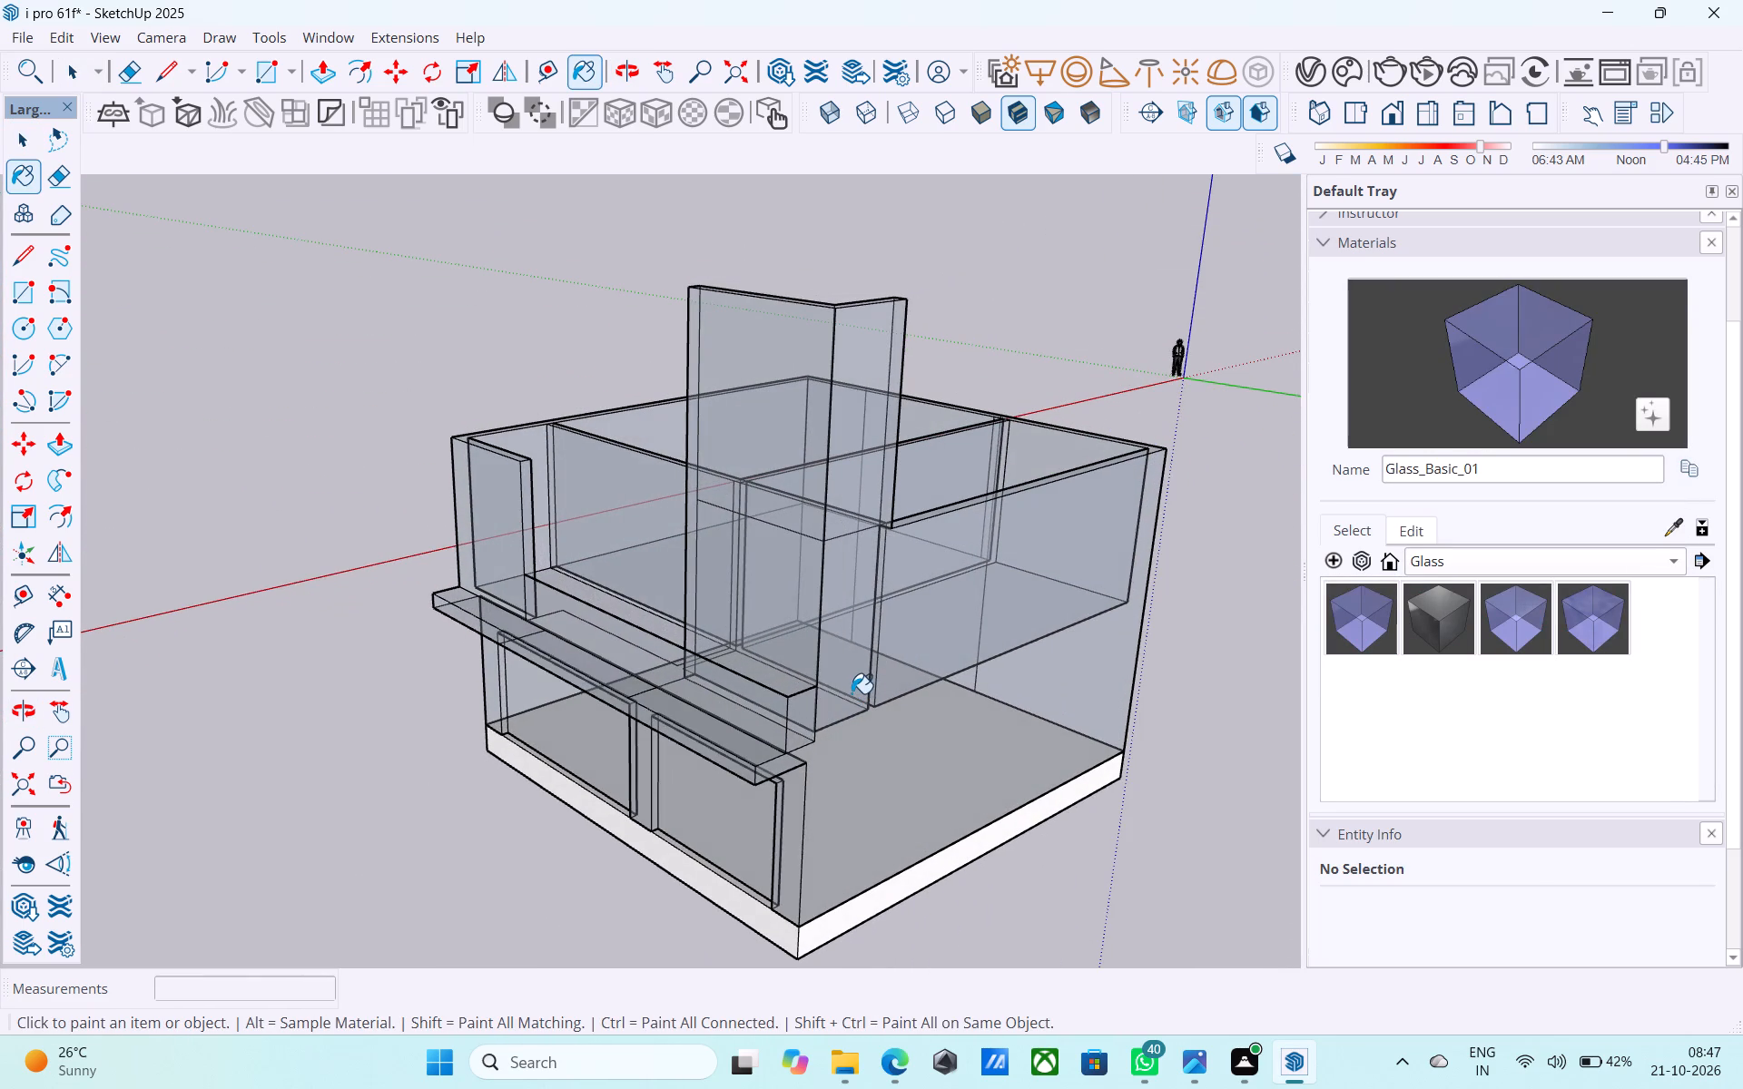
middle_click_drag(851, 693, 903, 638)
scroll(706, 522, "up", 2)
middle_click_drag(690, 528, 728, 520)
scroll(811, 675, "up", 1)
middle_click_drag(907, 840, 802, 646)
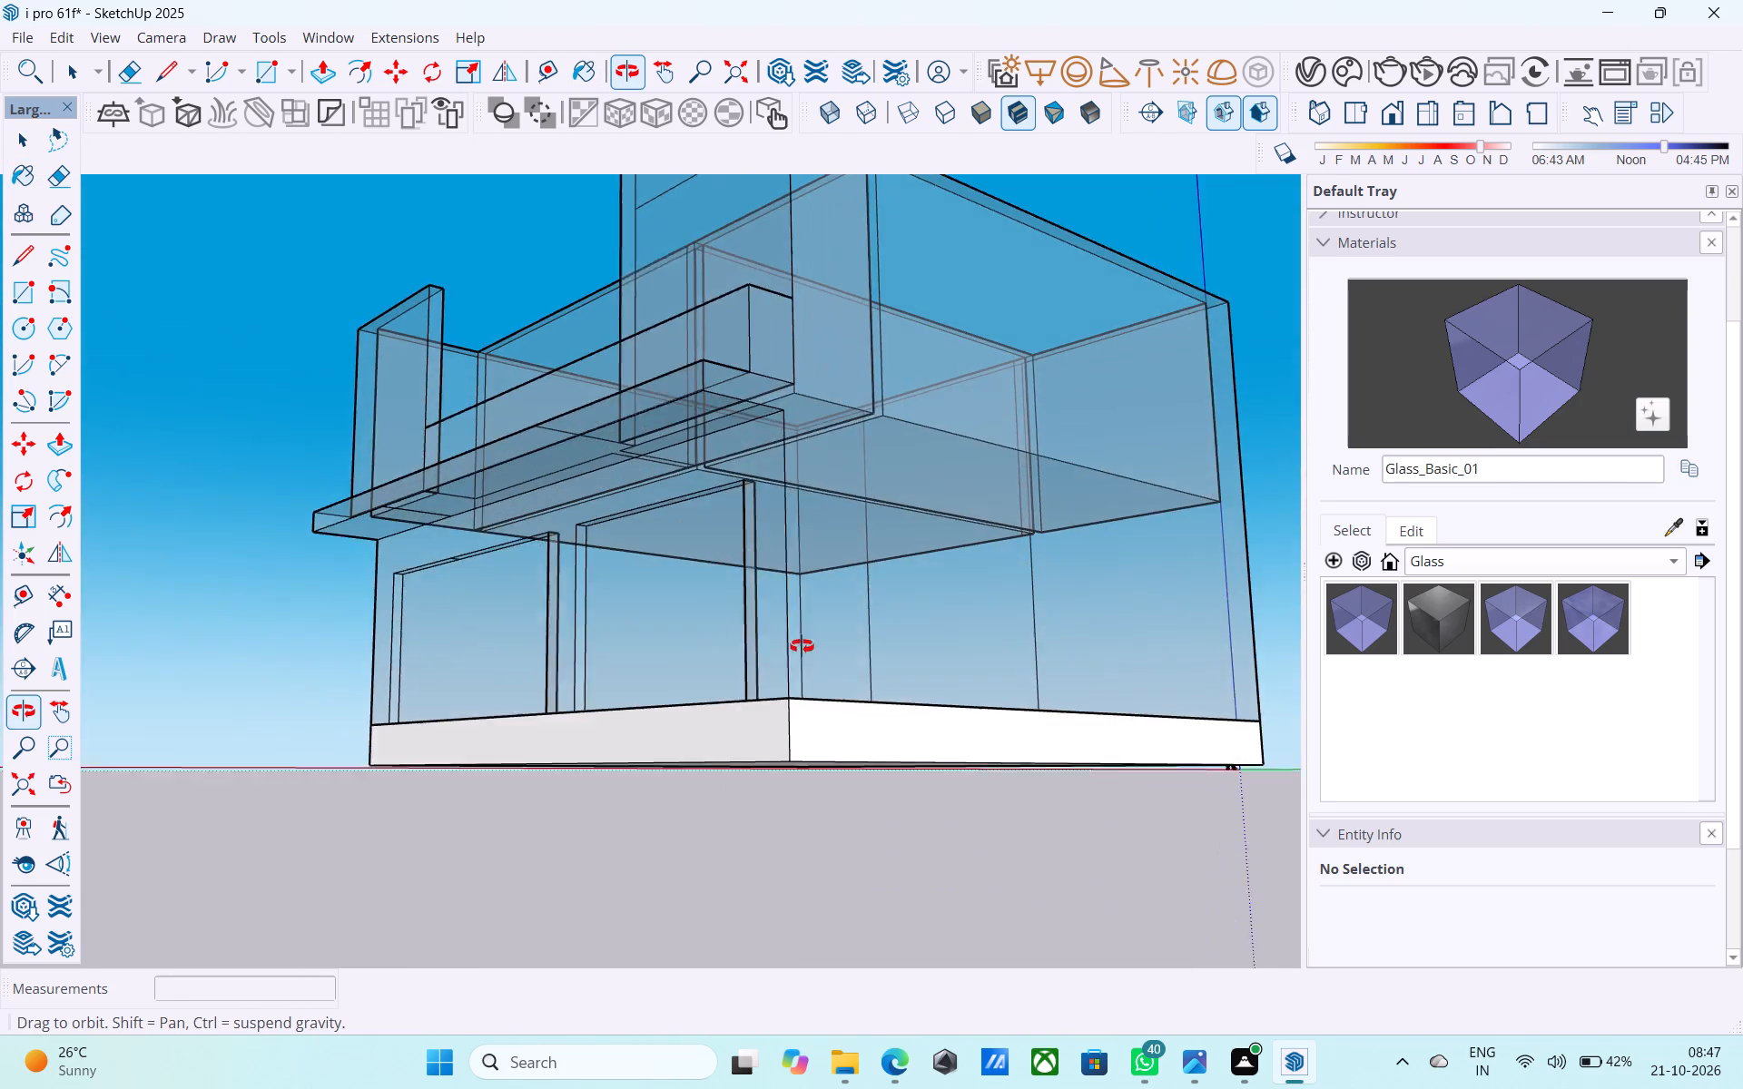
Examine the glass-painted building's ground-floor openings, base slab and balcony from low, side and raised angles.
middle_click_drag(802, 646, 792, 654)
scroll(792, 654, "up", 8)
middle_click_drag(729, 613, 940, 786)
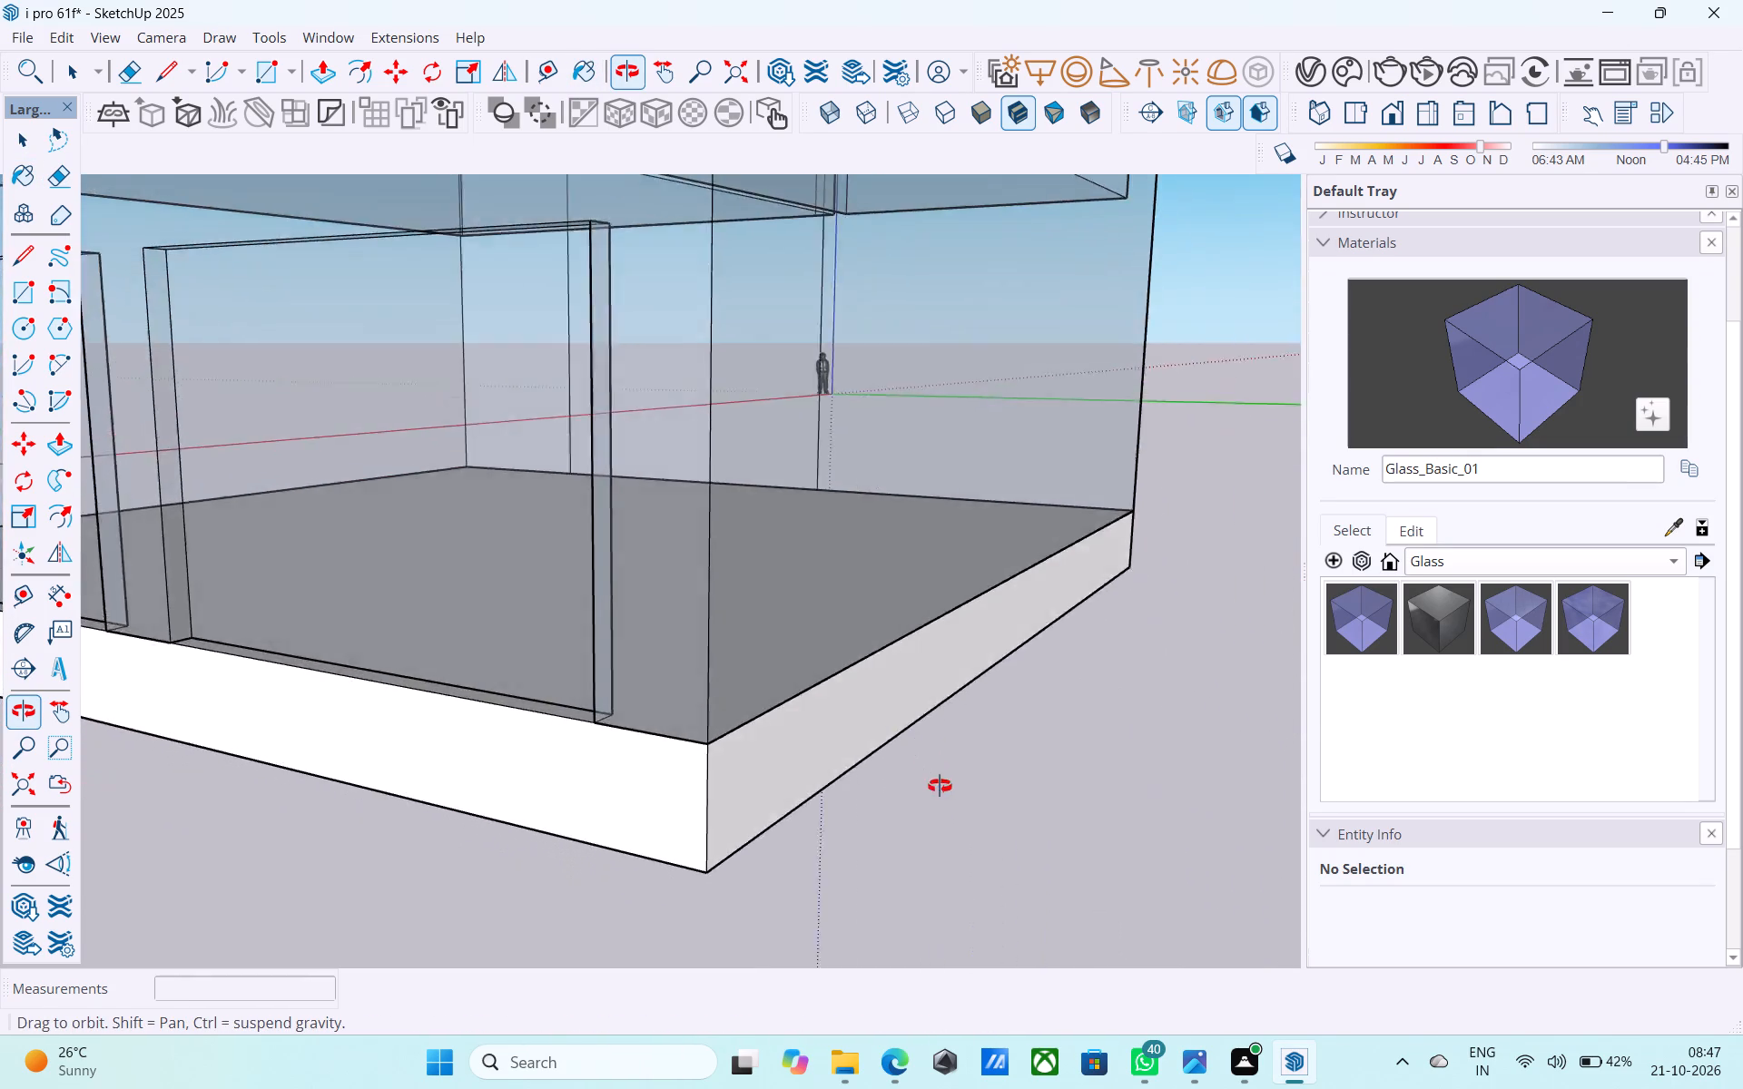
middle_click_drag(940, 786, 1172, 834)
scroll(1195, 798, "down", 3)
middle_click_drag(720, 708, 965, 546)
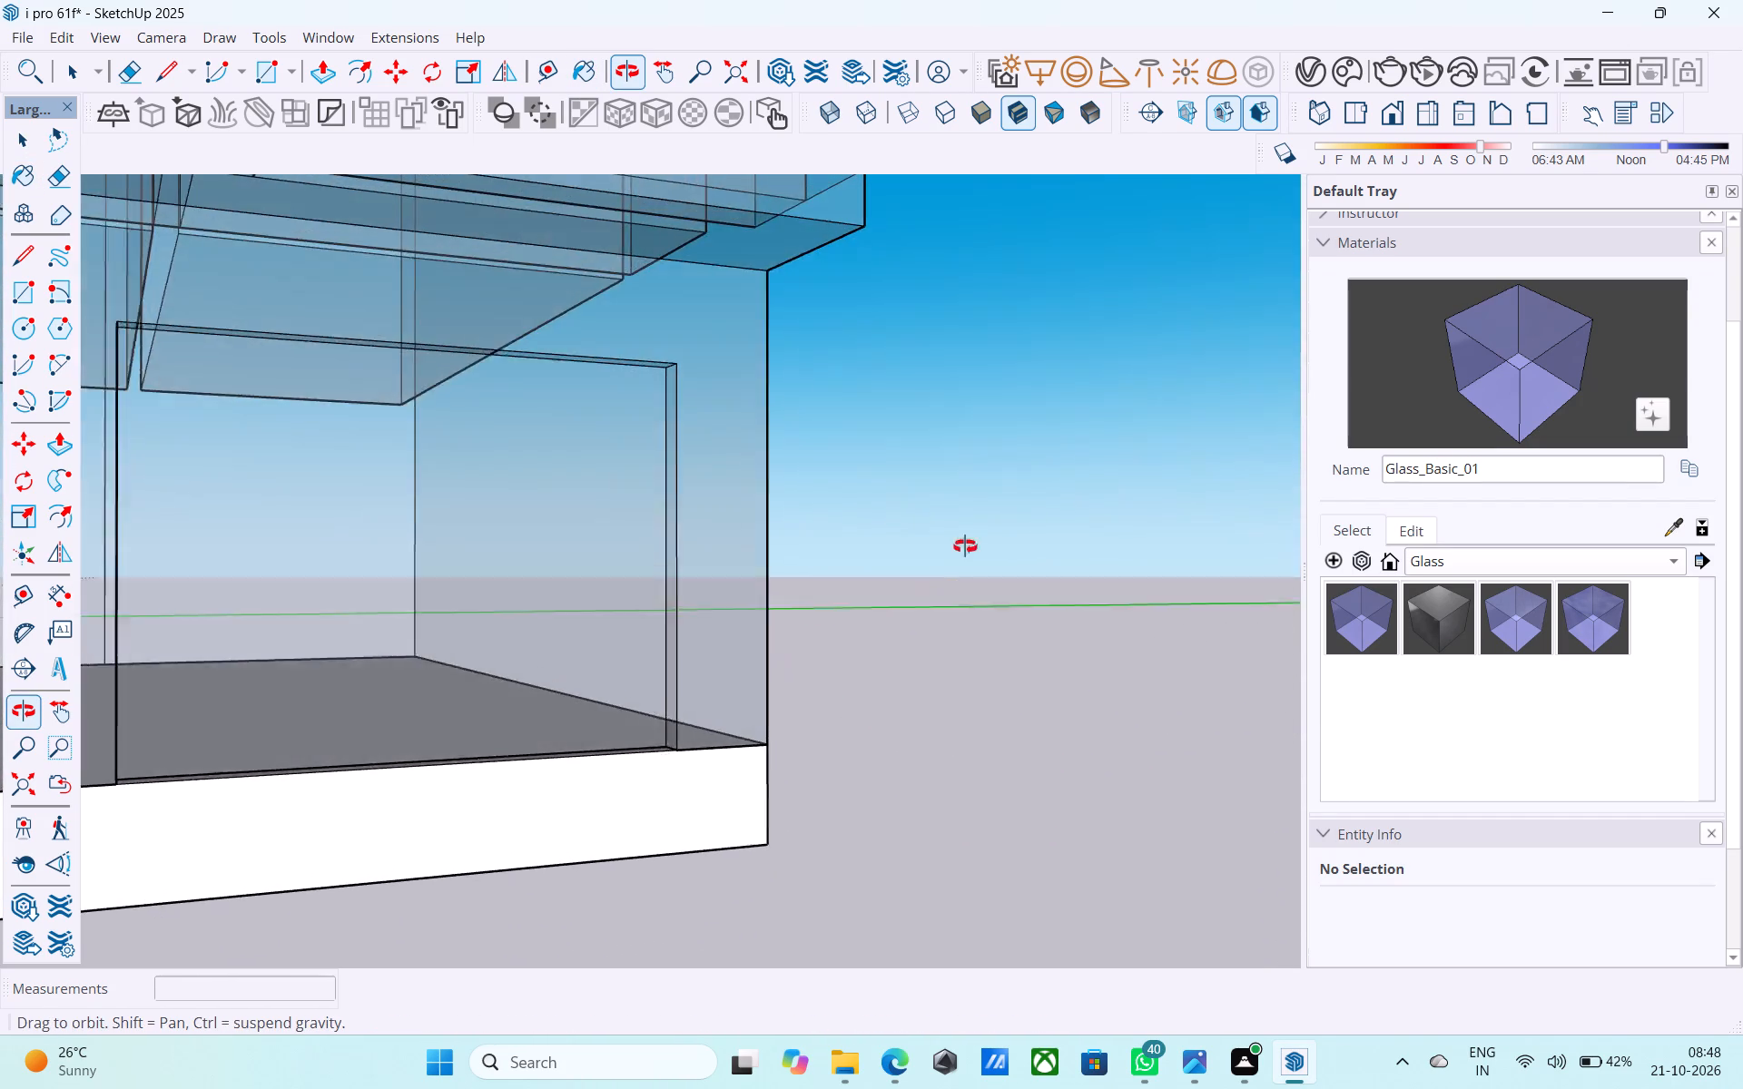
middle_click_drag(965, 546, 340, 566)
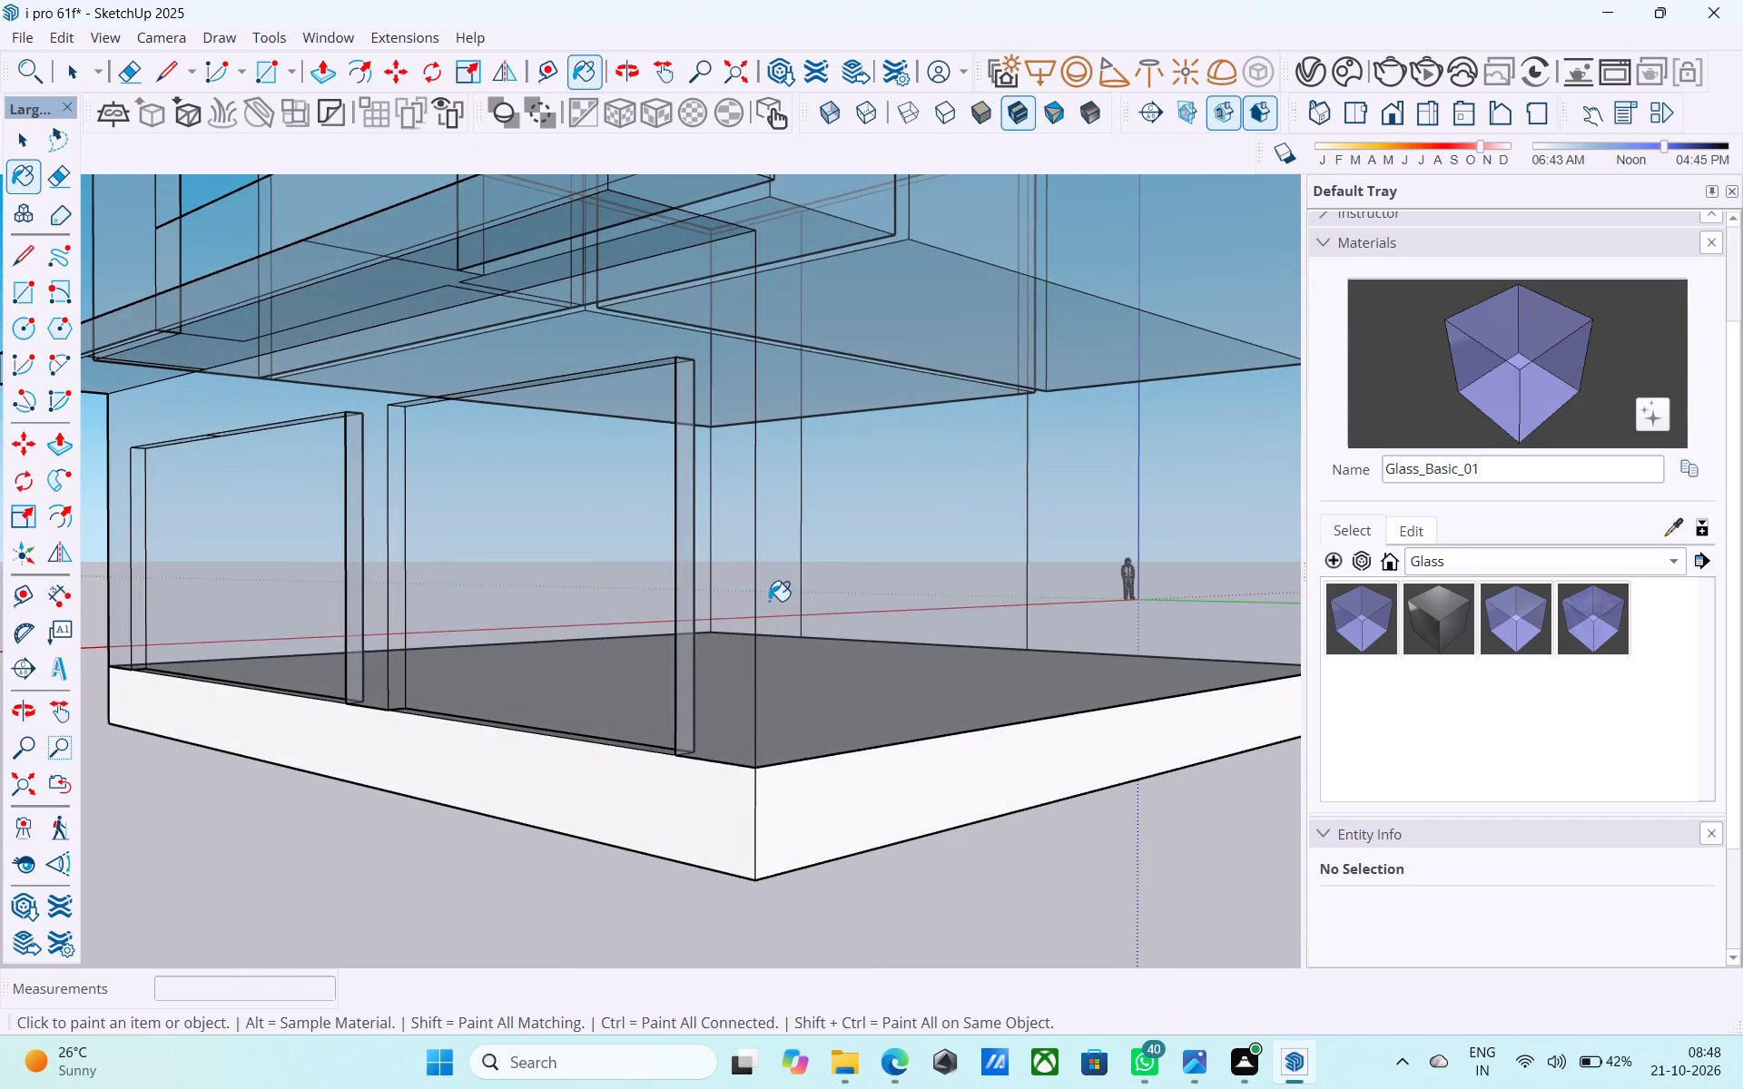
scroll(777, 603, "down", 3)
scroll(846, 629, "down", 2)
middle_click_drag(869, 789, 878, 776)
scroll(884, 775, "down", 1)
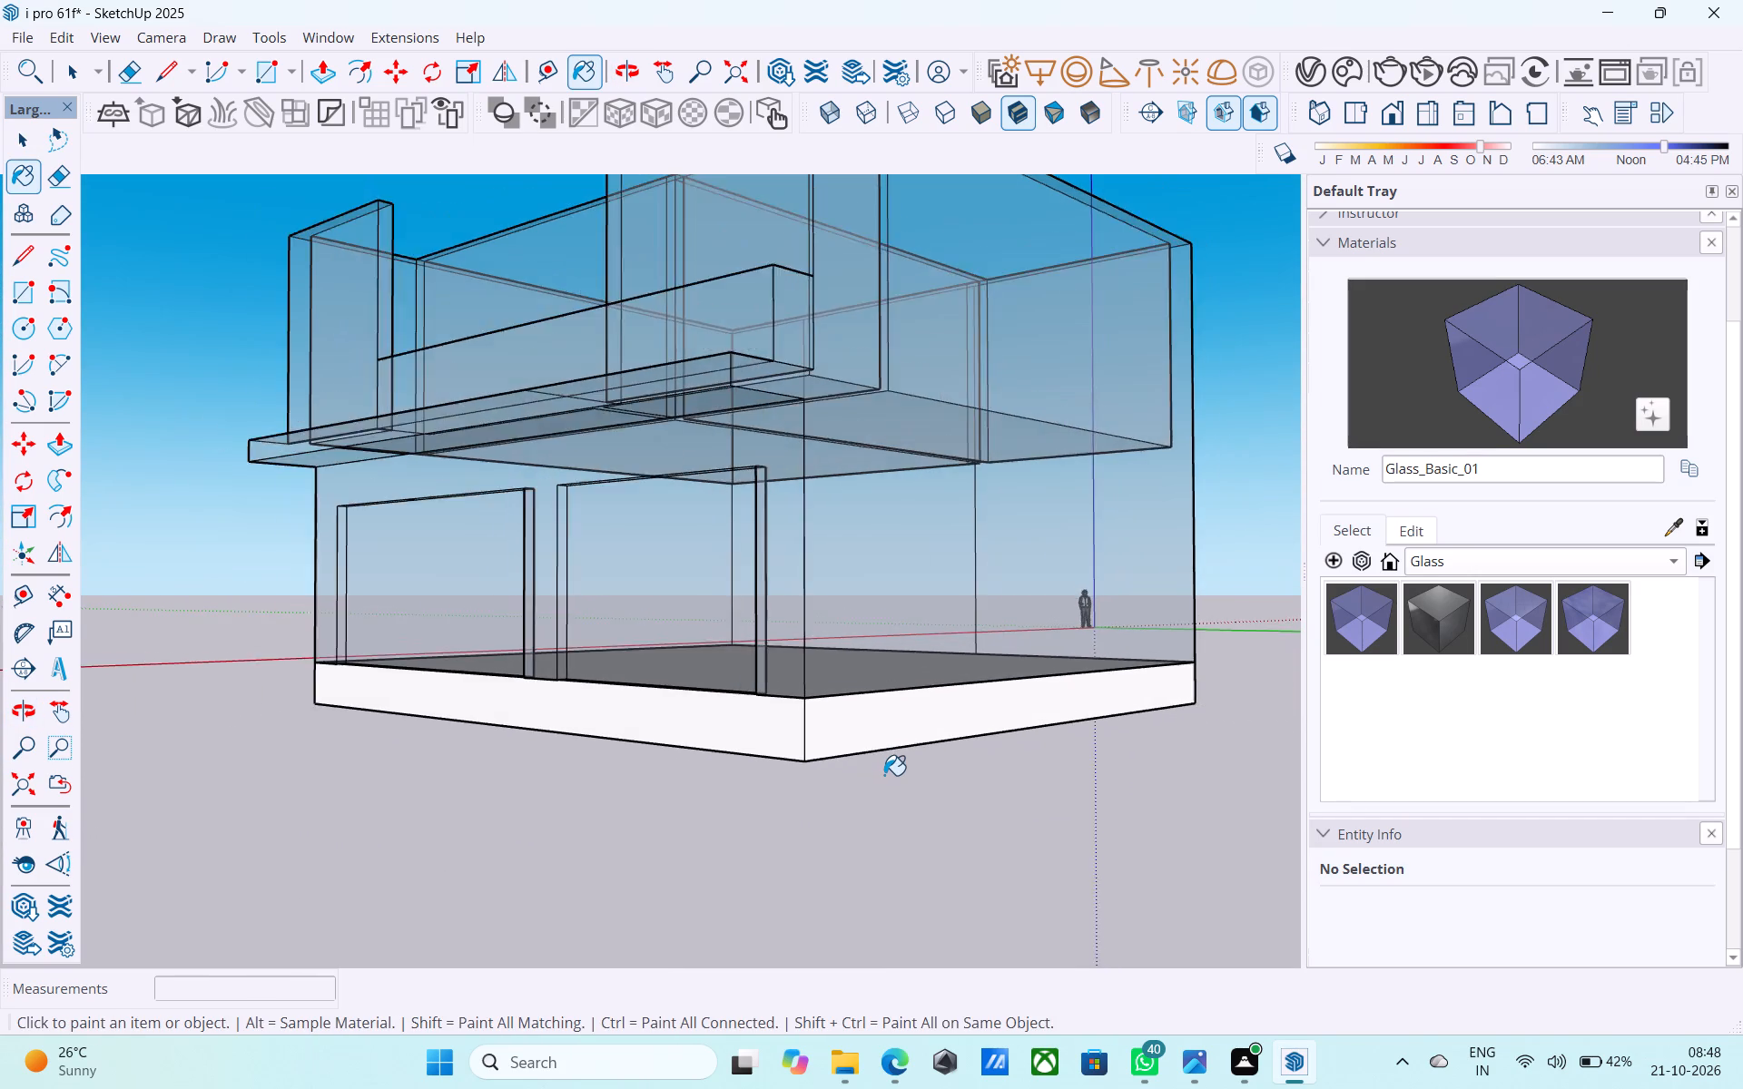
scroll(884, 775, "down", 2)
middle_click_drag(884, 775, 885, 900)
middle_click_drag(886, 865, 957, 859)
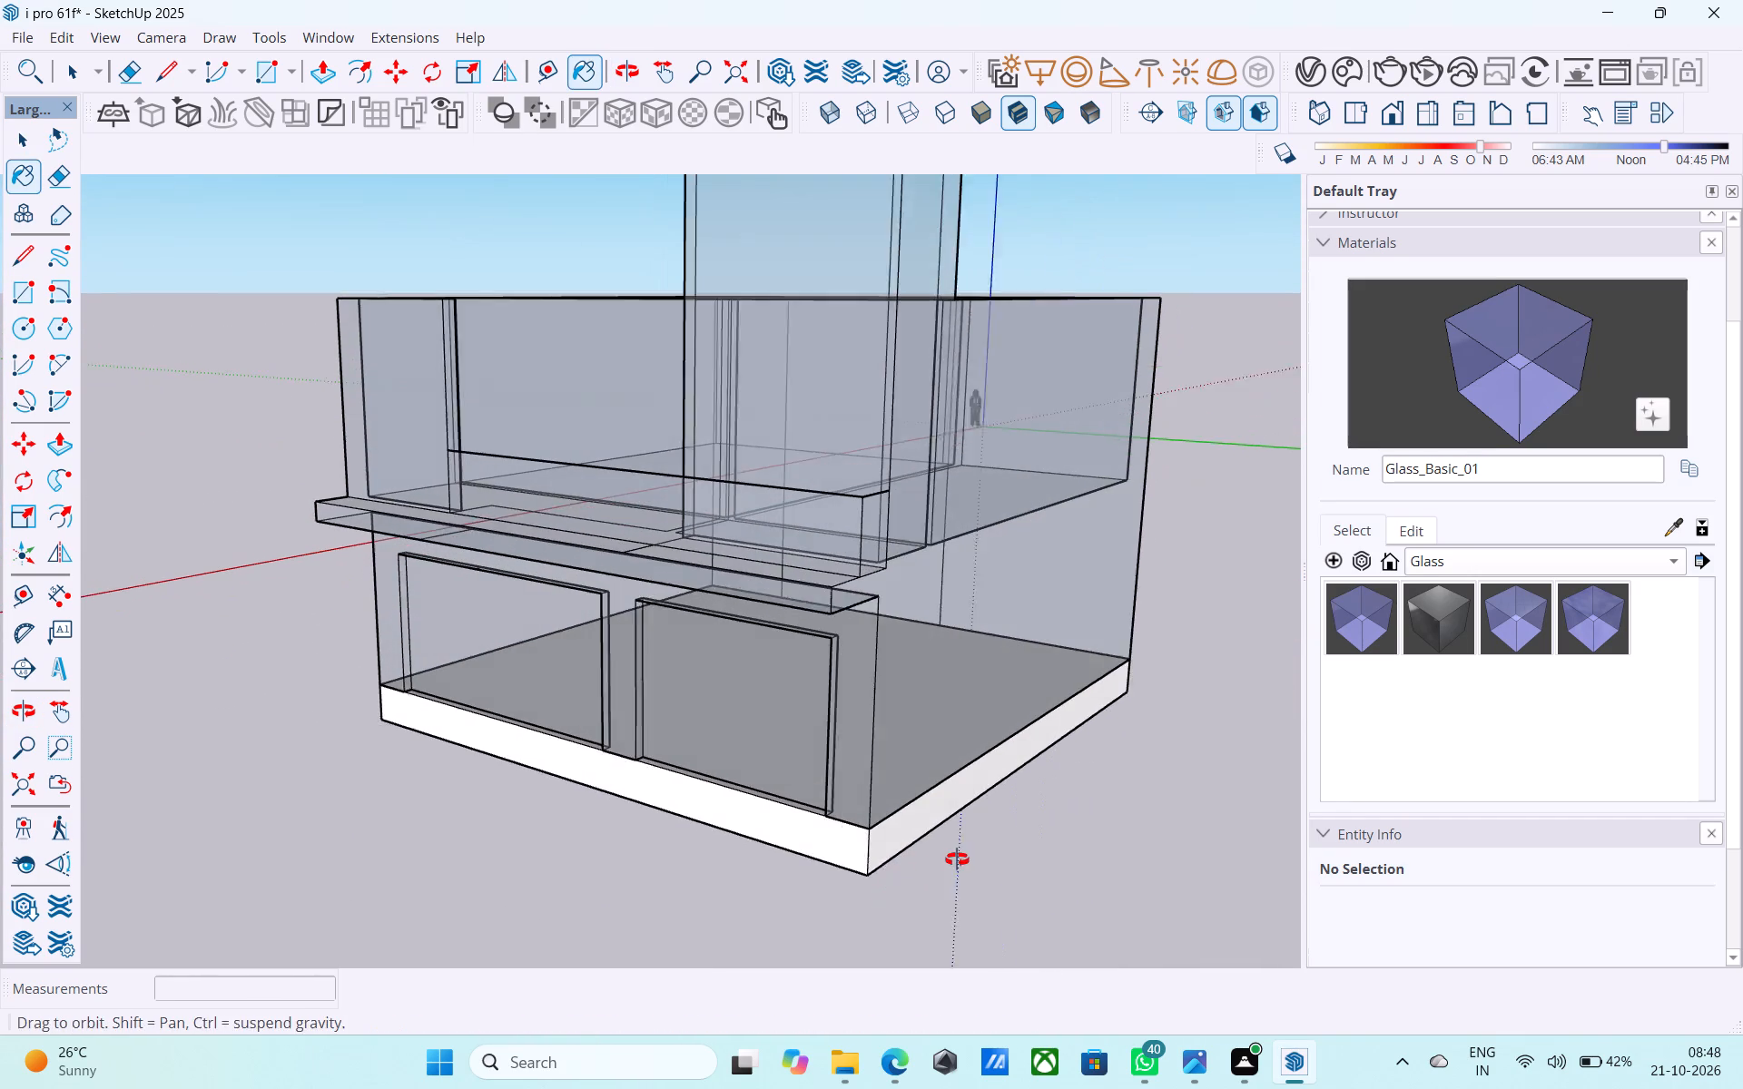
middle_click_drag(957, 859, 961, 860)
Undo the glass painting of the whole building group.
key("ctrl+z")
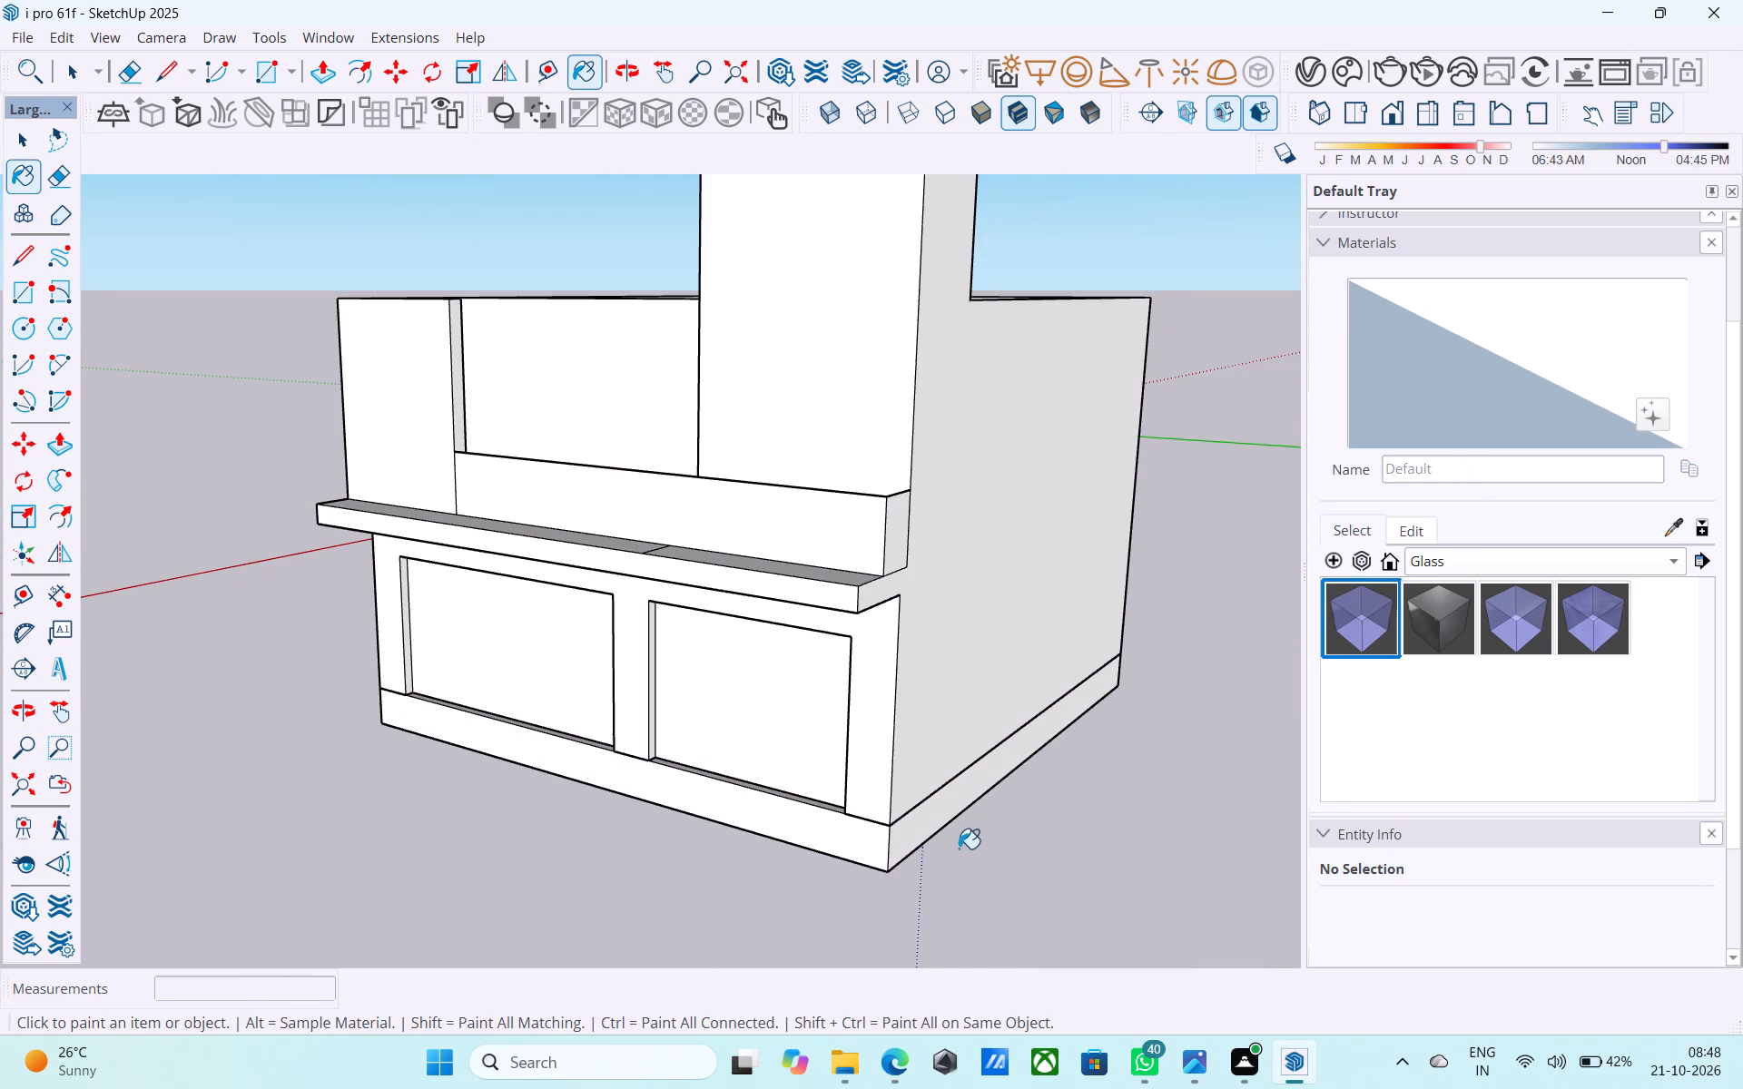
Open the building group for editing and paint the balcony parapet's long front face with Glass_Basic_01.
key("space")
double_click(927, 676)
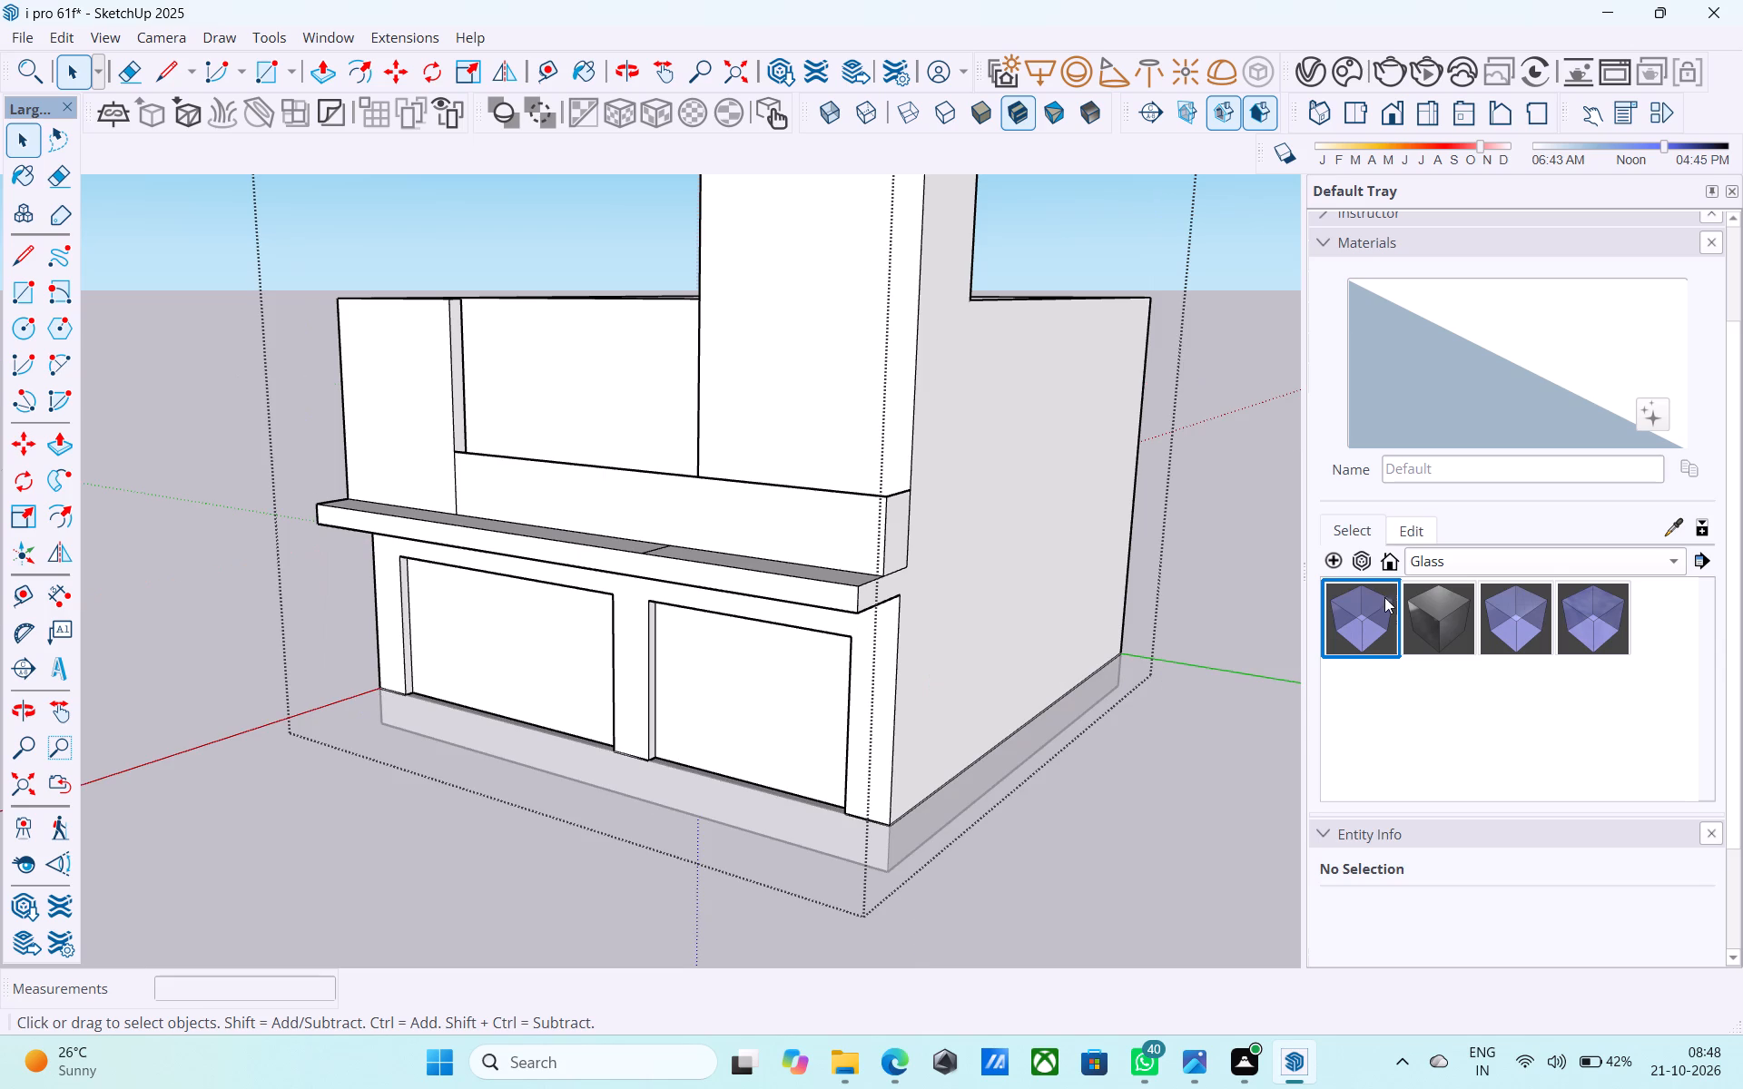
left_click(1370, 603)
left_click(842, 532)
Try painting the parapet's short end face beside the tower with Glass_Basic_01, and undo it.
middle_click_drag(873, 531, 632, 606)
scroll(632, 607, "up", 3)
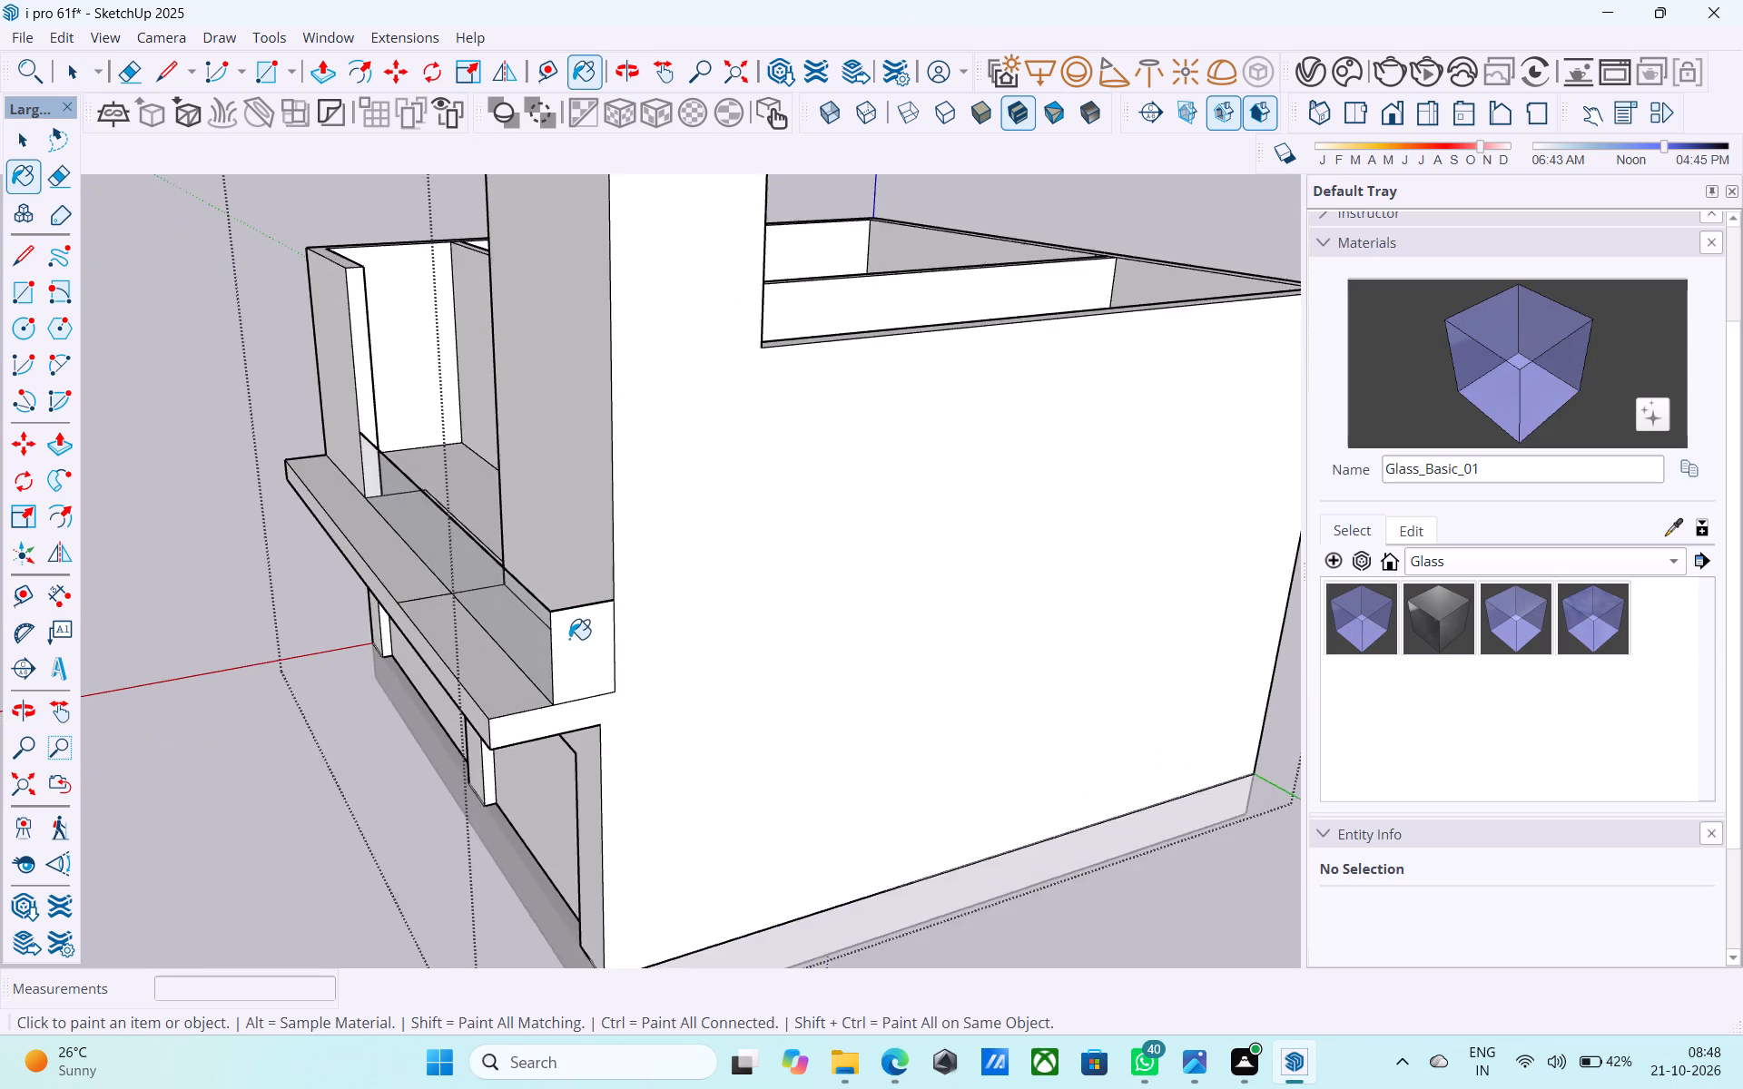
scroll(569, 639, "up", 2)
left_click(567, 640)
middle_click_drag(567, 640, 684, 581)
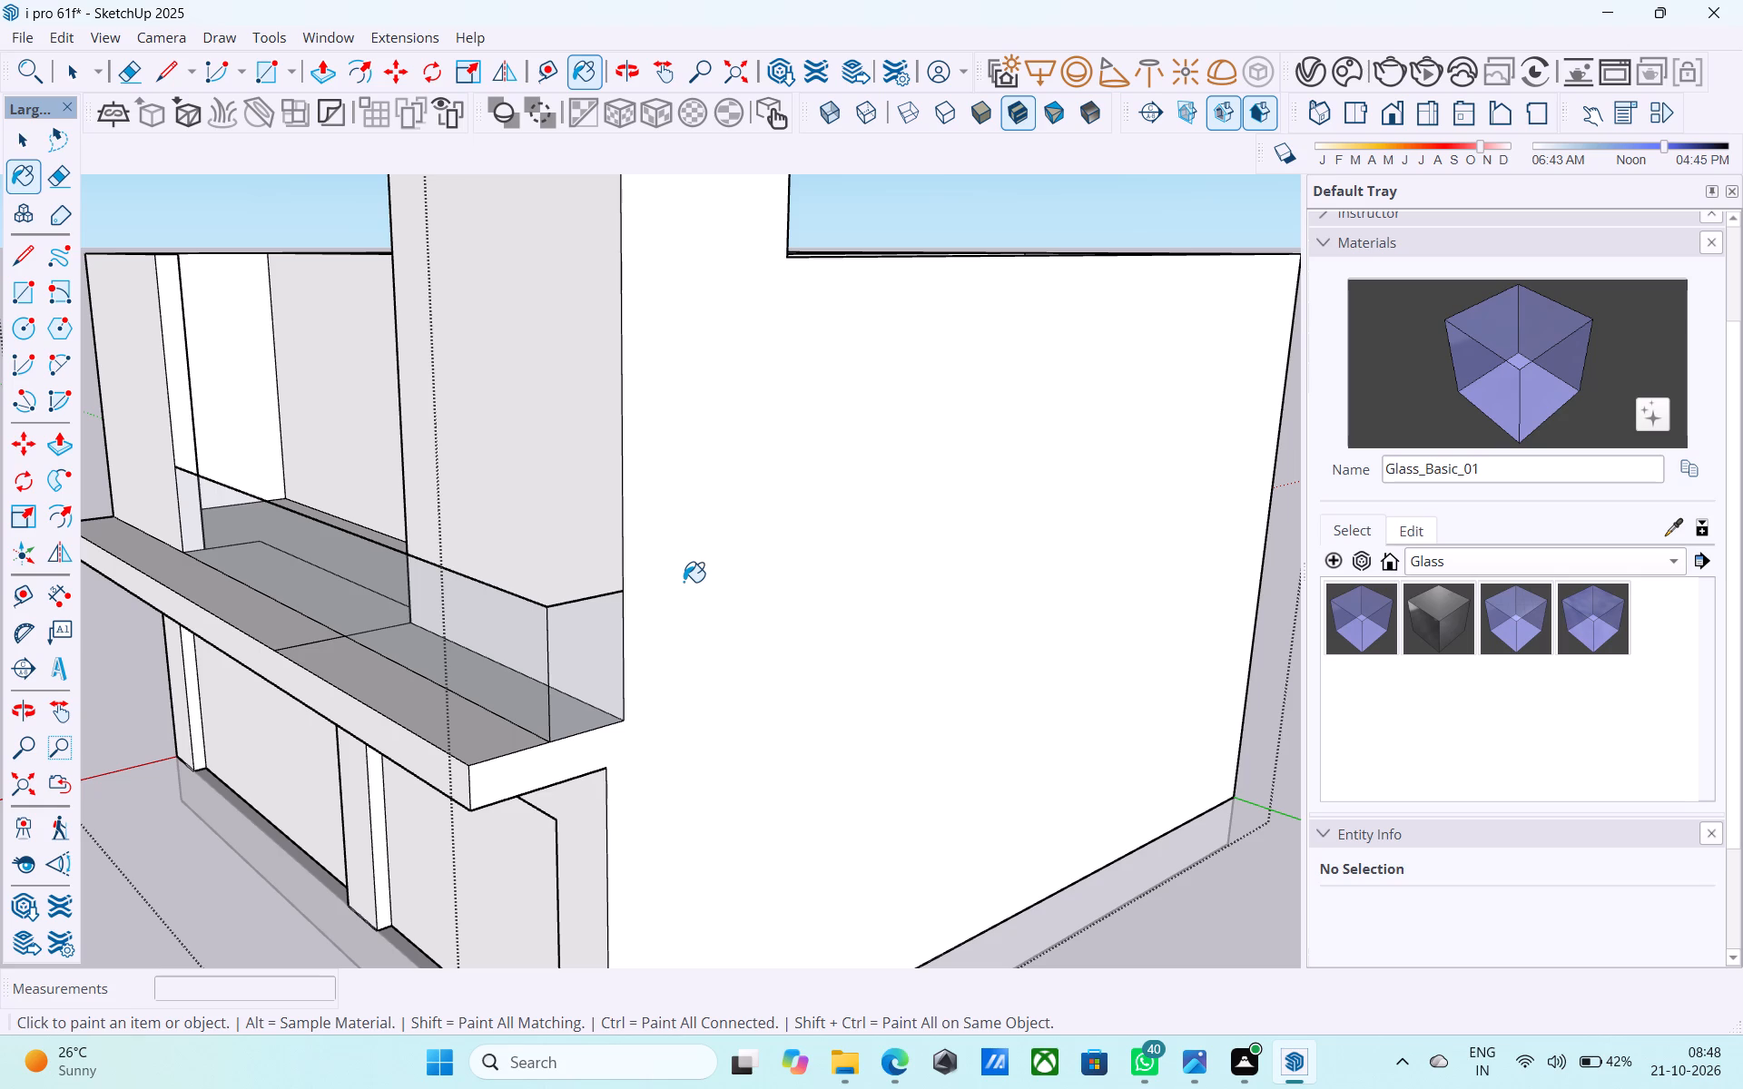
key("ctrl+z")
Delete the parapet's short end face and erase its remaining top edge.
key("space")
left_click(601, 620)
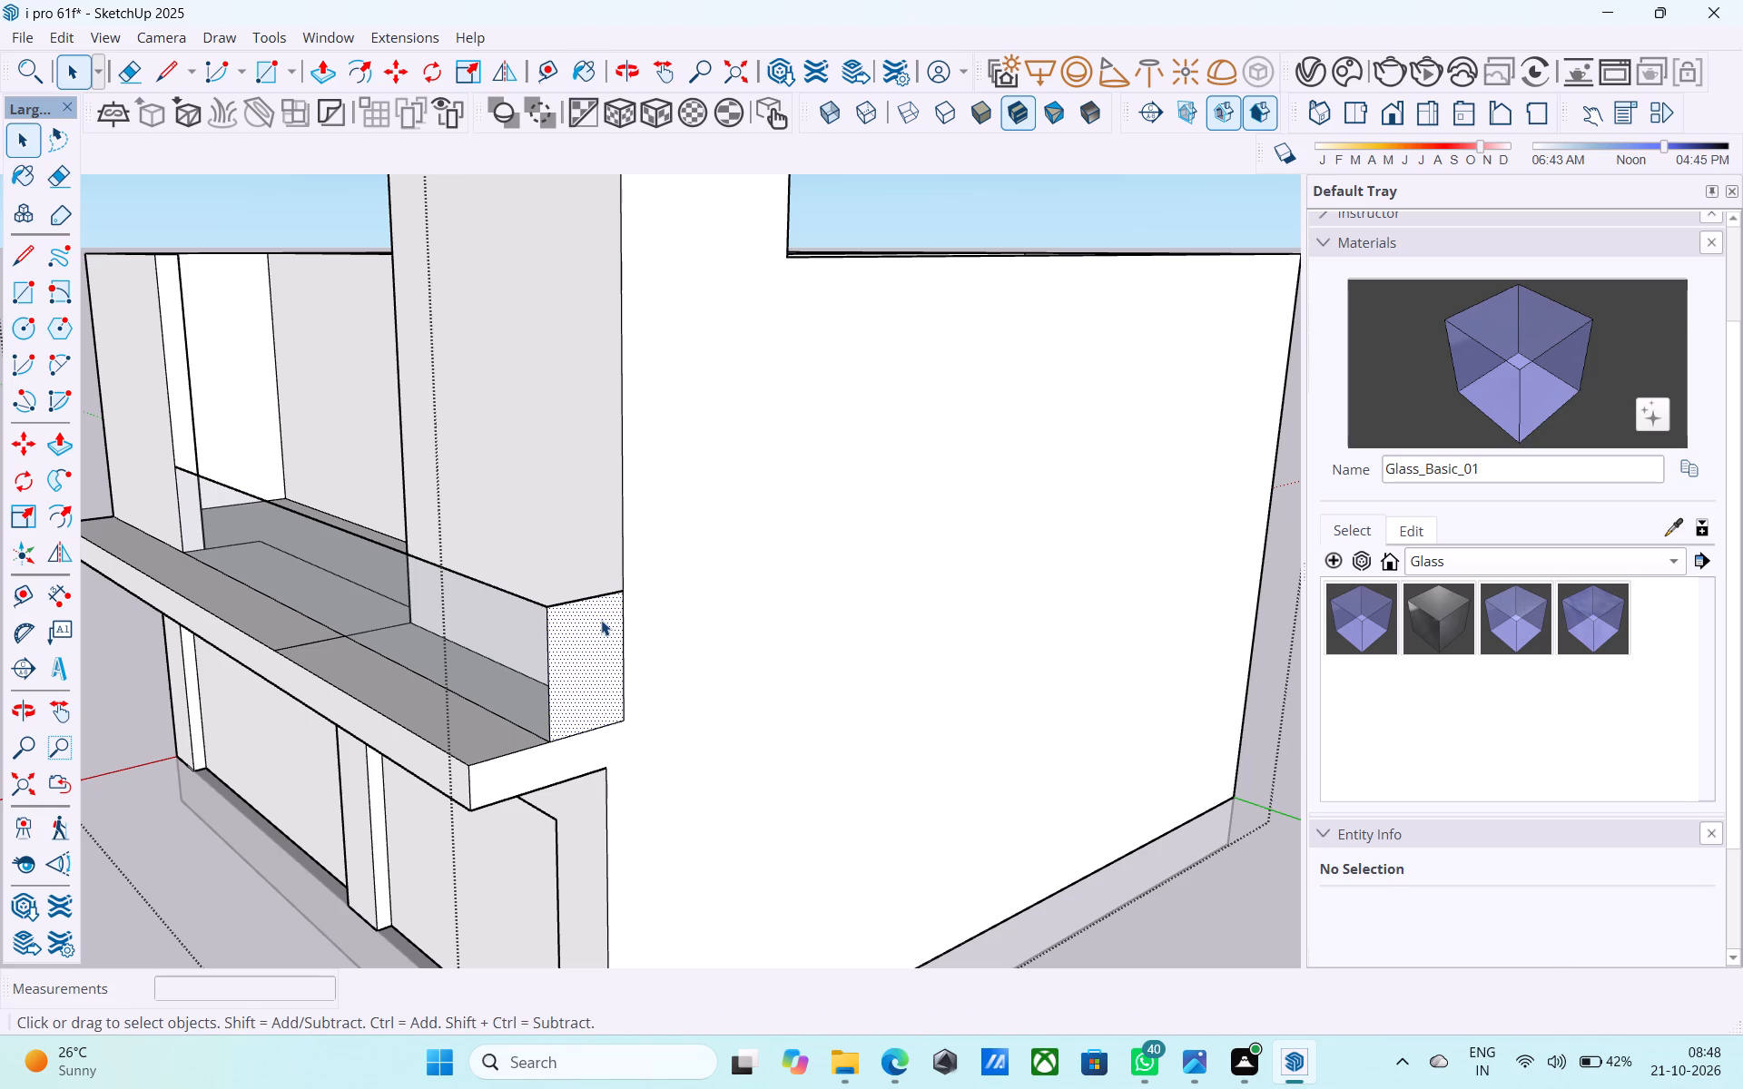
key("Delete")
key("e")
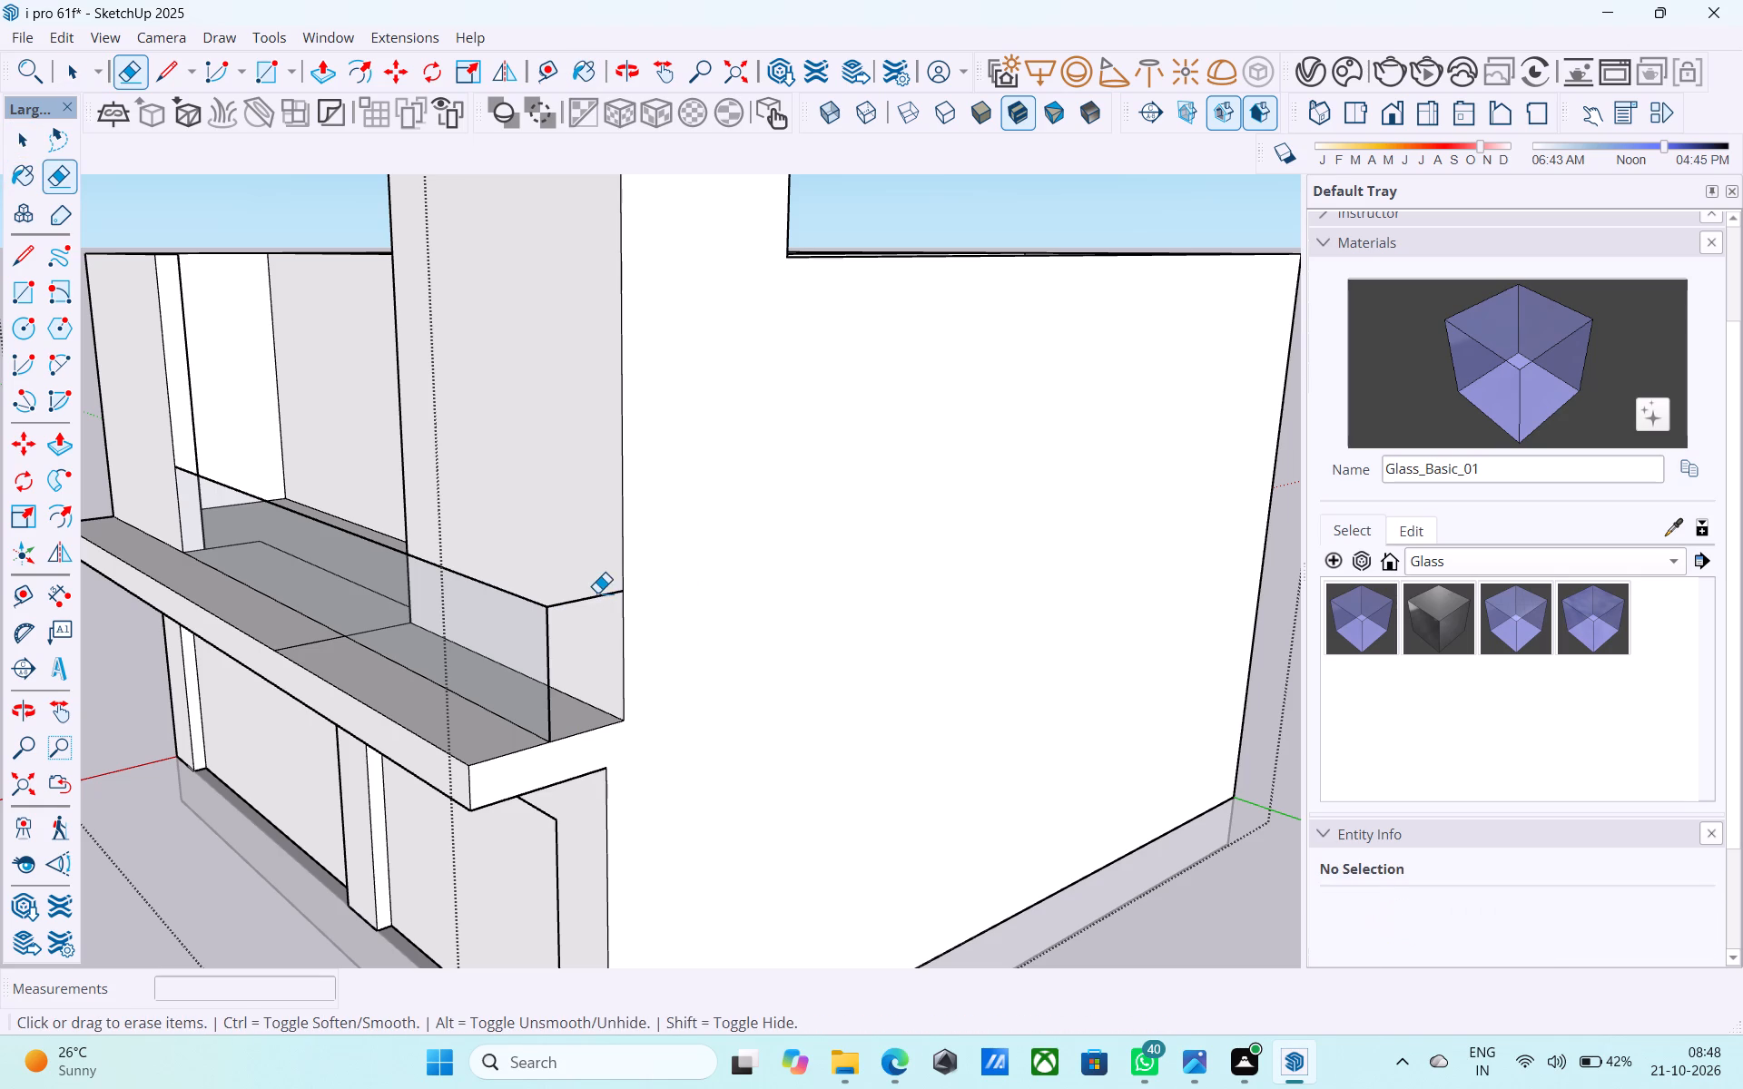
left_click(597, 593)
key("space")
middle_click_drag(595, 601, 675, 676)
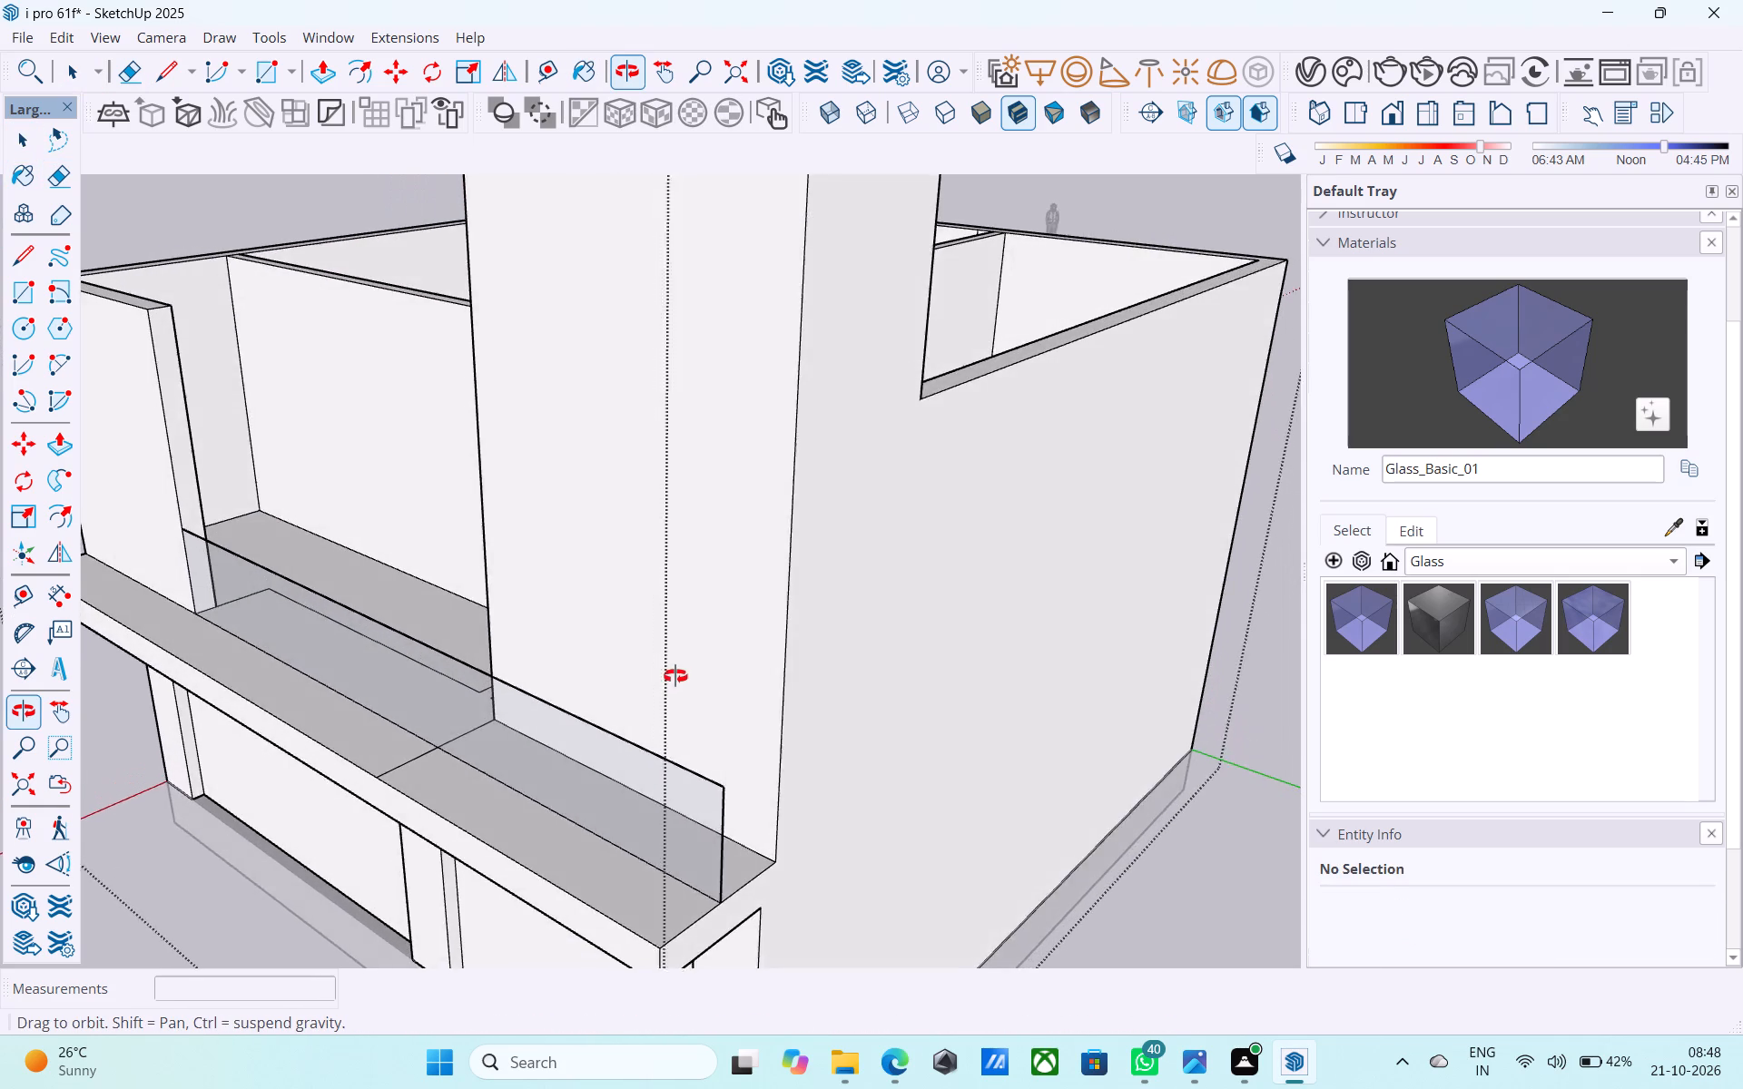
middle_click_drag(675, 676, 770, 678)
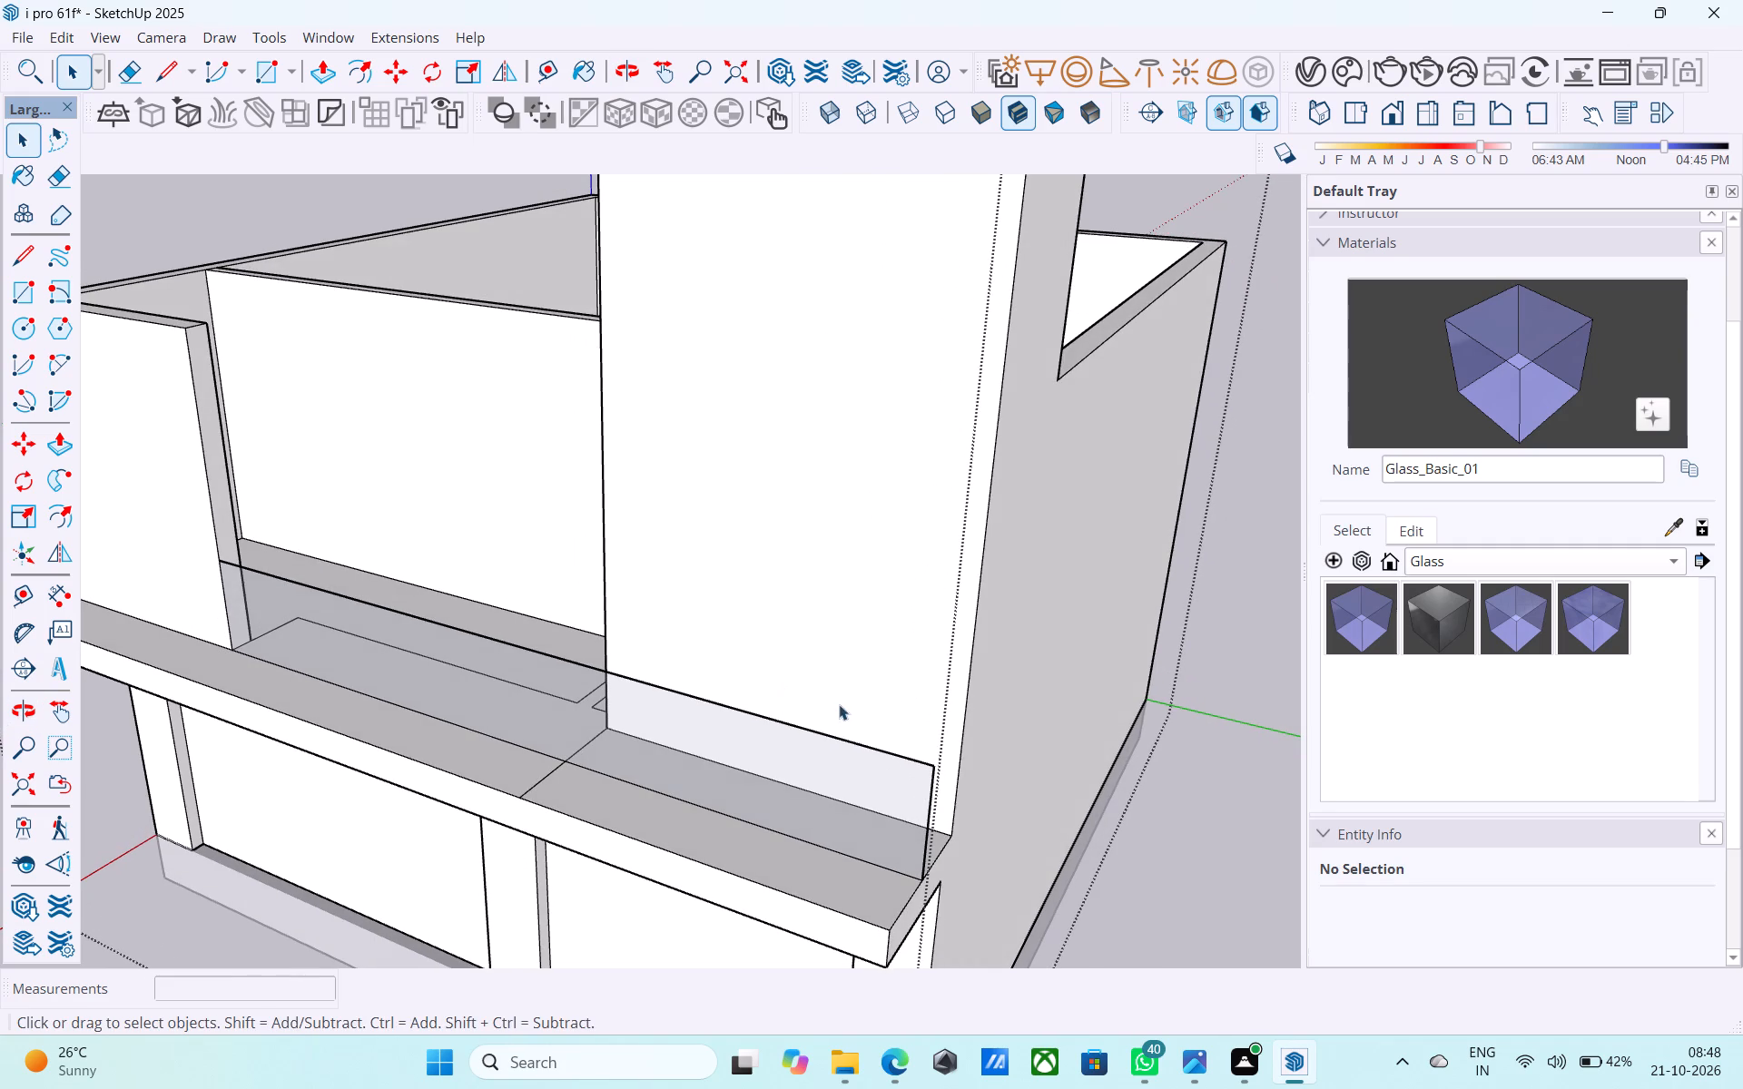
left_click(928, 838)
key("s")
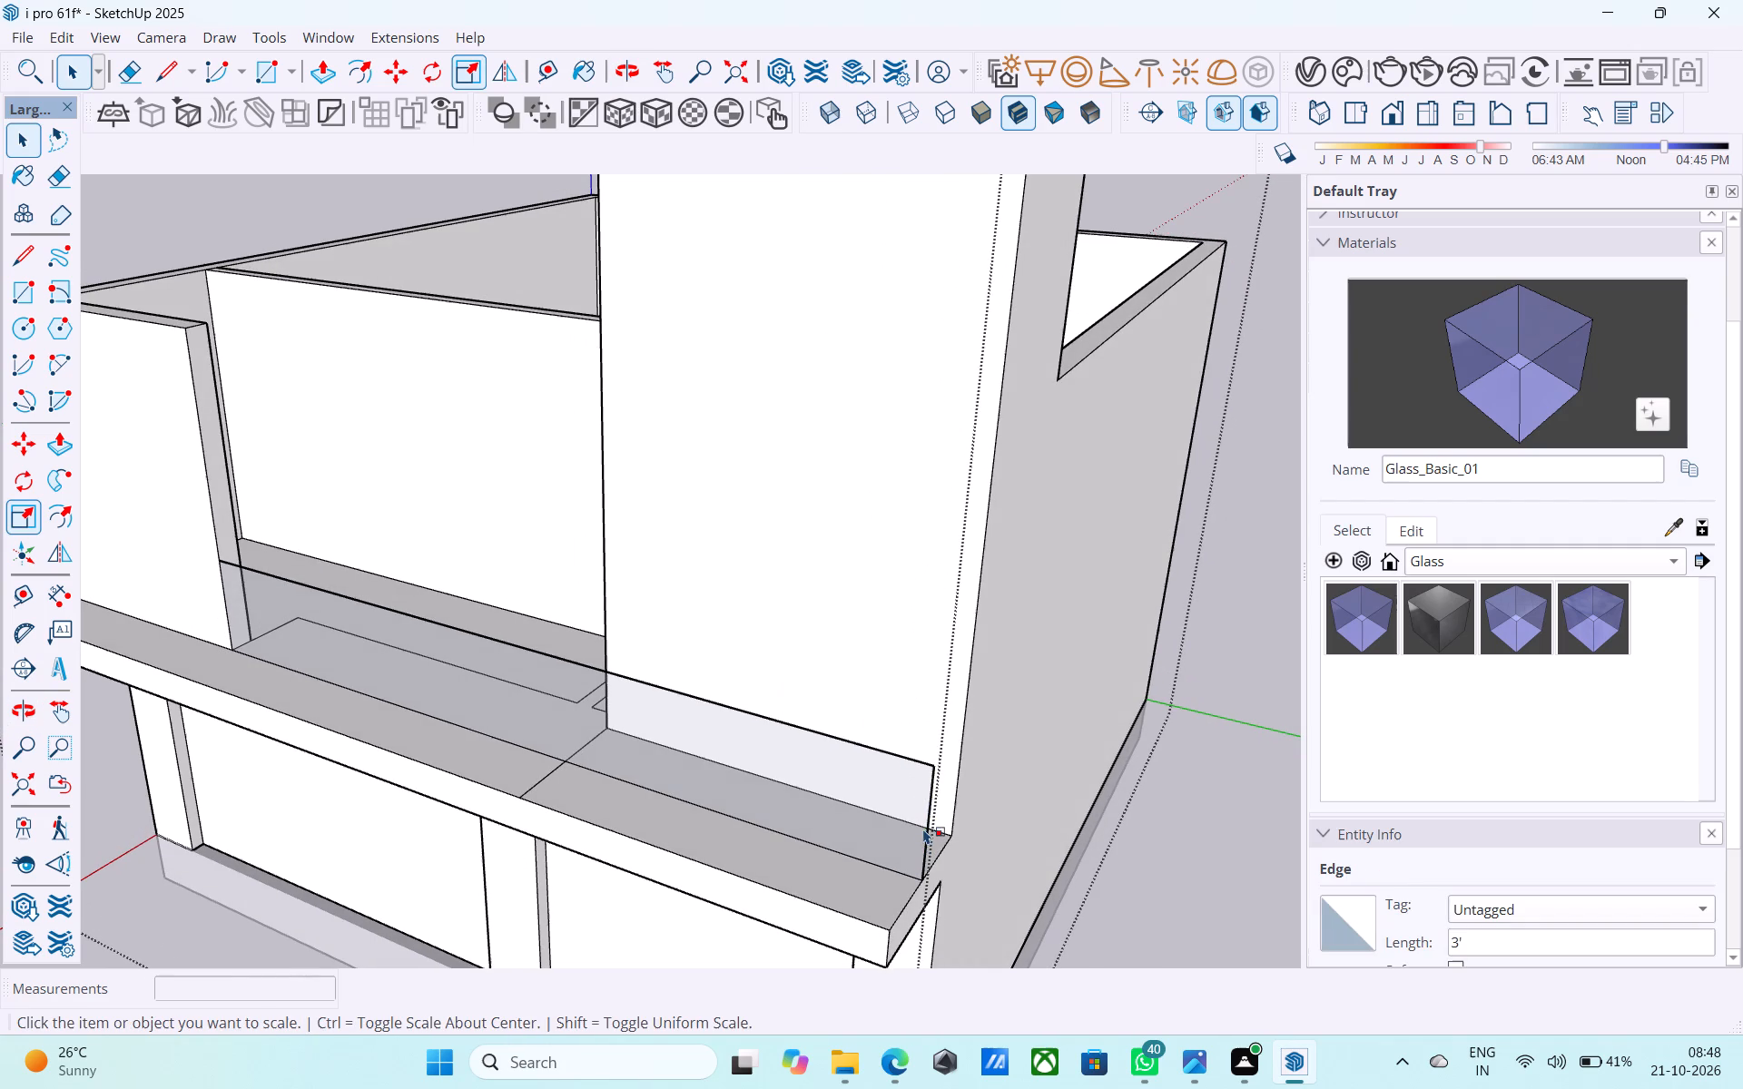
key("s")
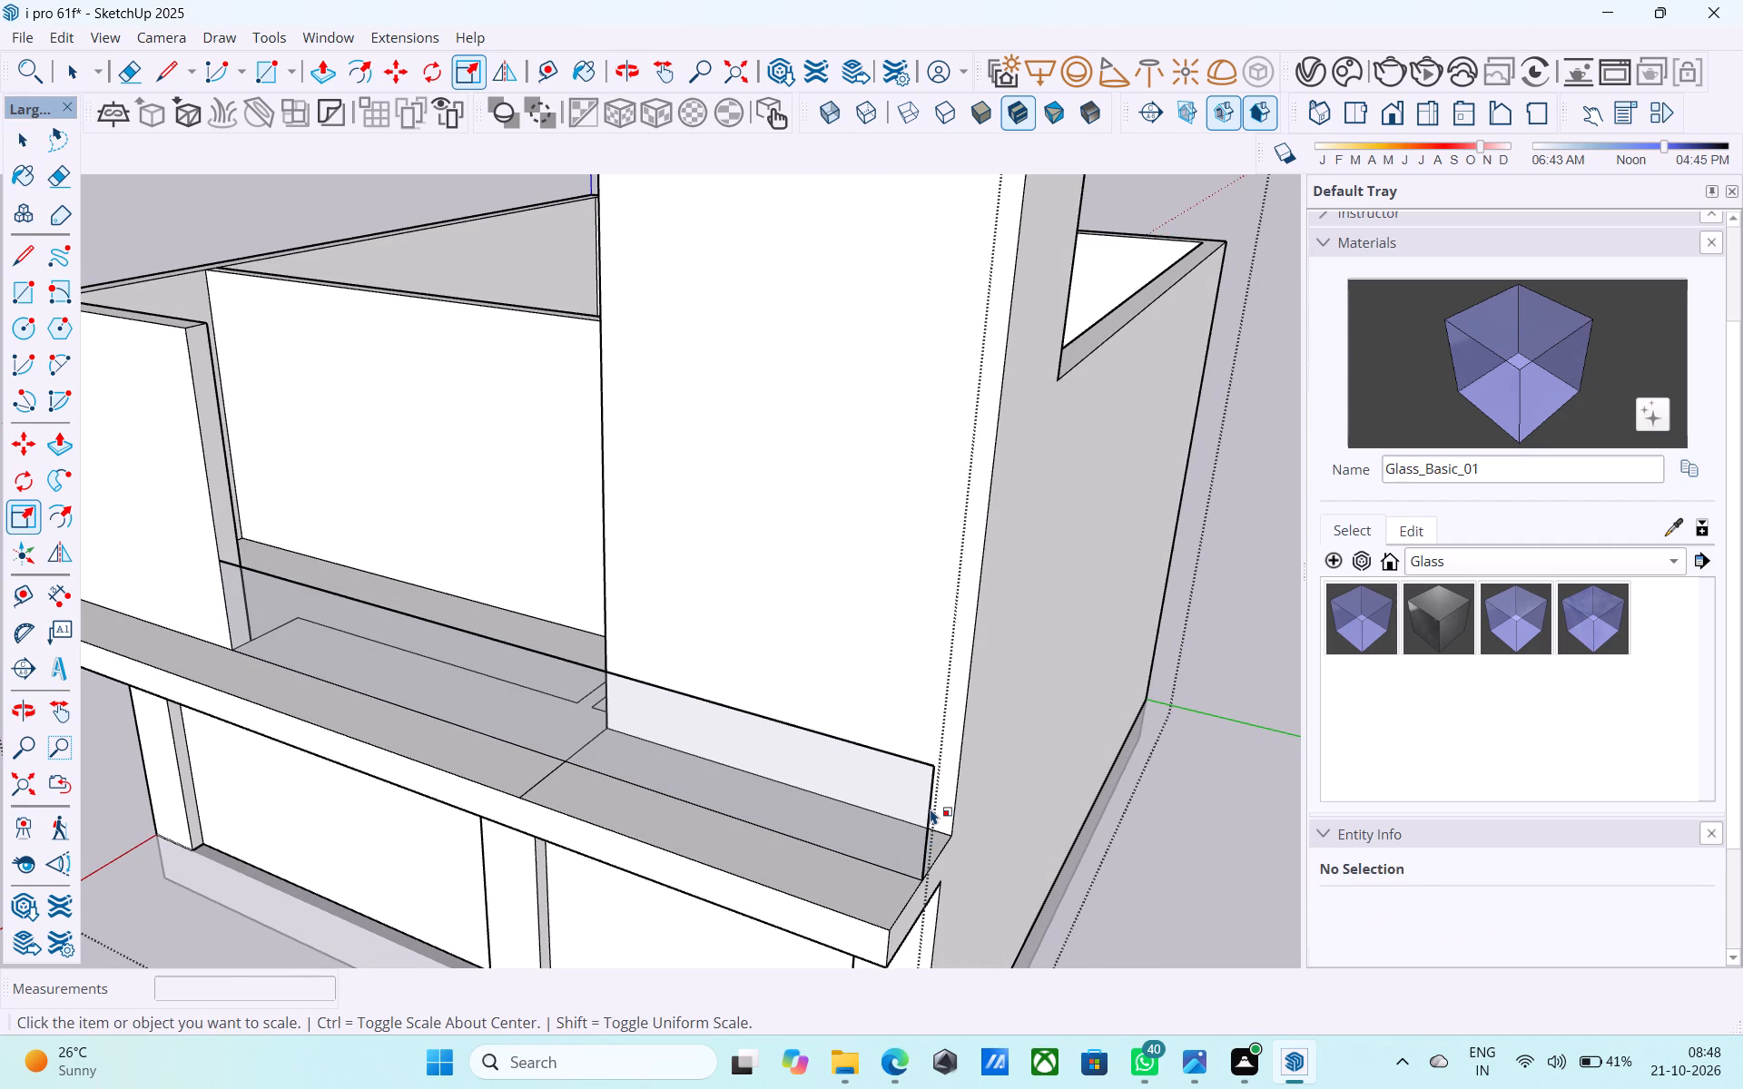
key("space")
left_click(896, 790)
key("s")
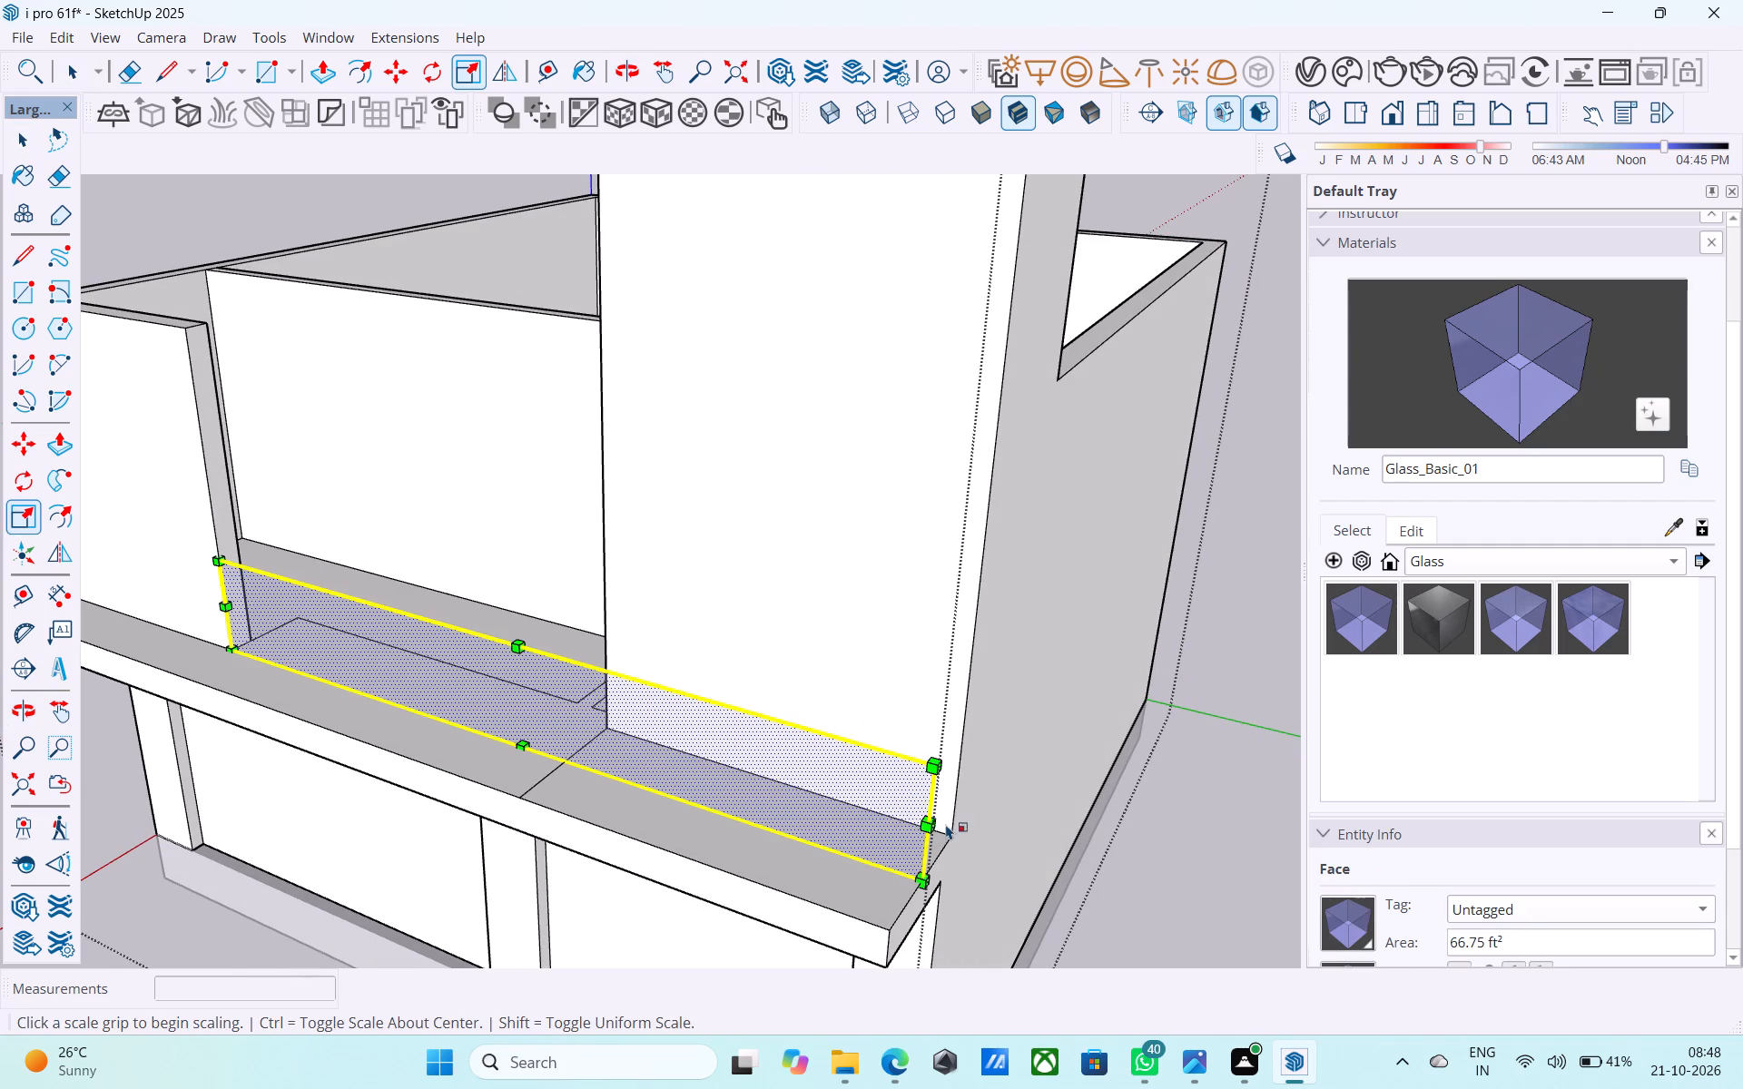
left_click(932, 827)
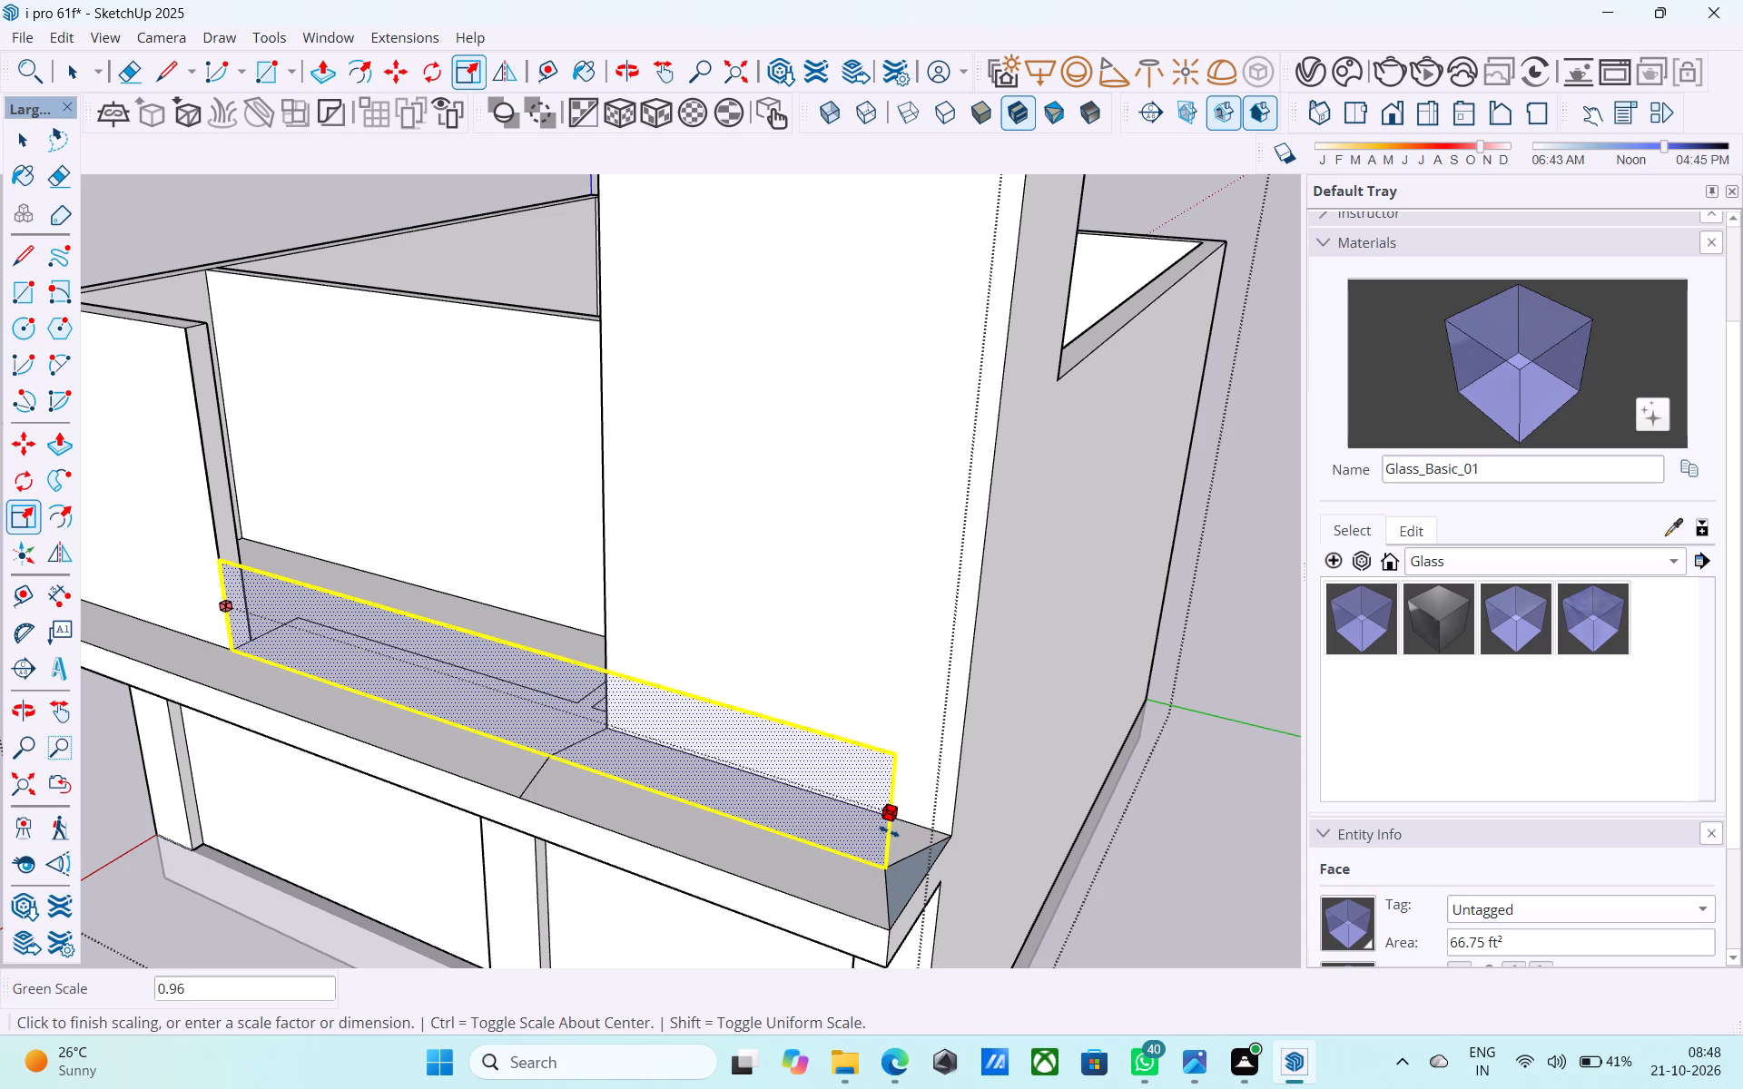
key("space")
Copy the glass parapet's vertical end edge 1' inward along the parapet.
middle_click_drag(881, 830, 517, 806)
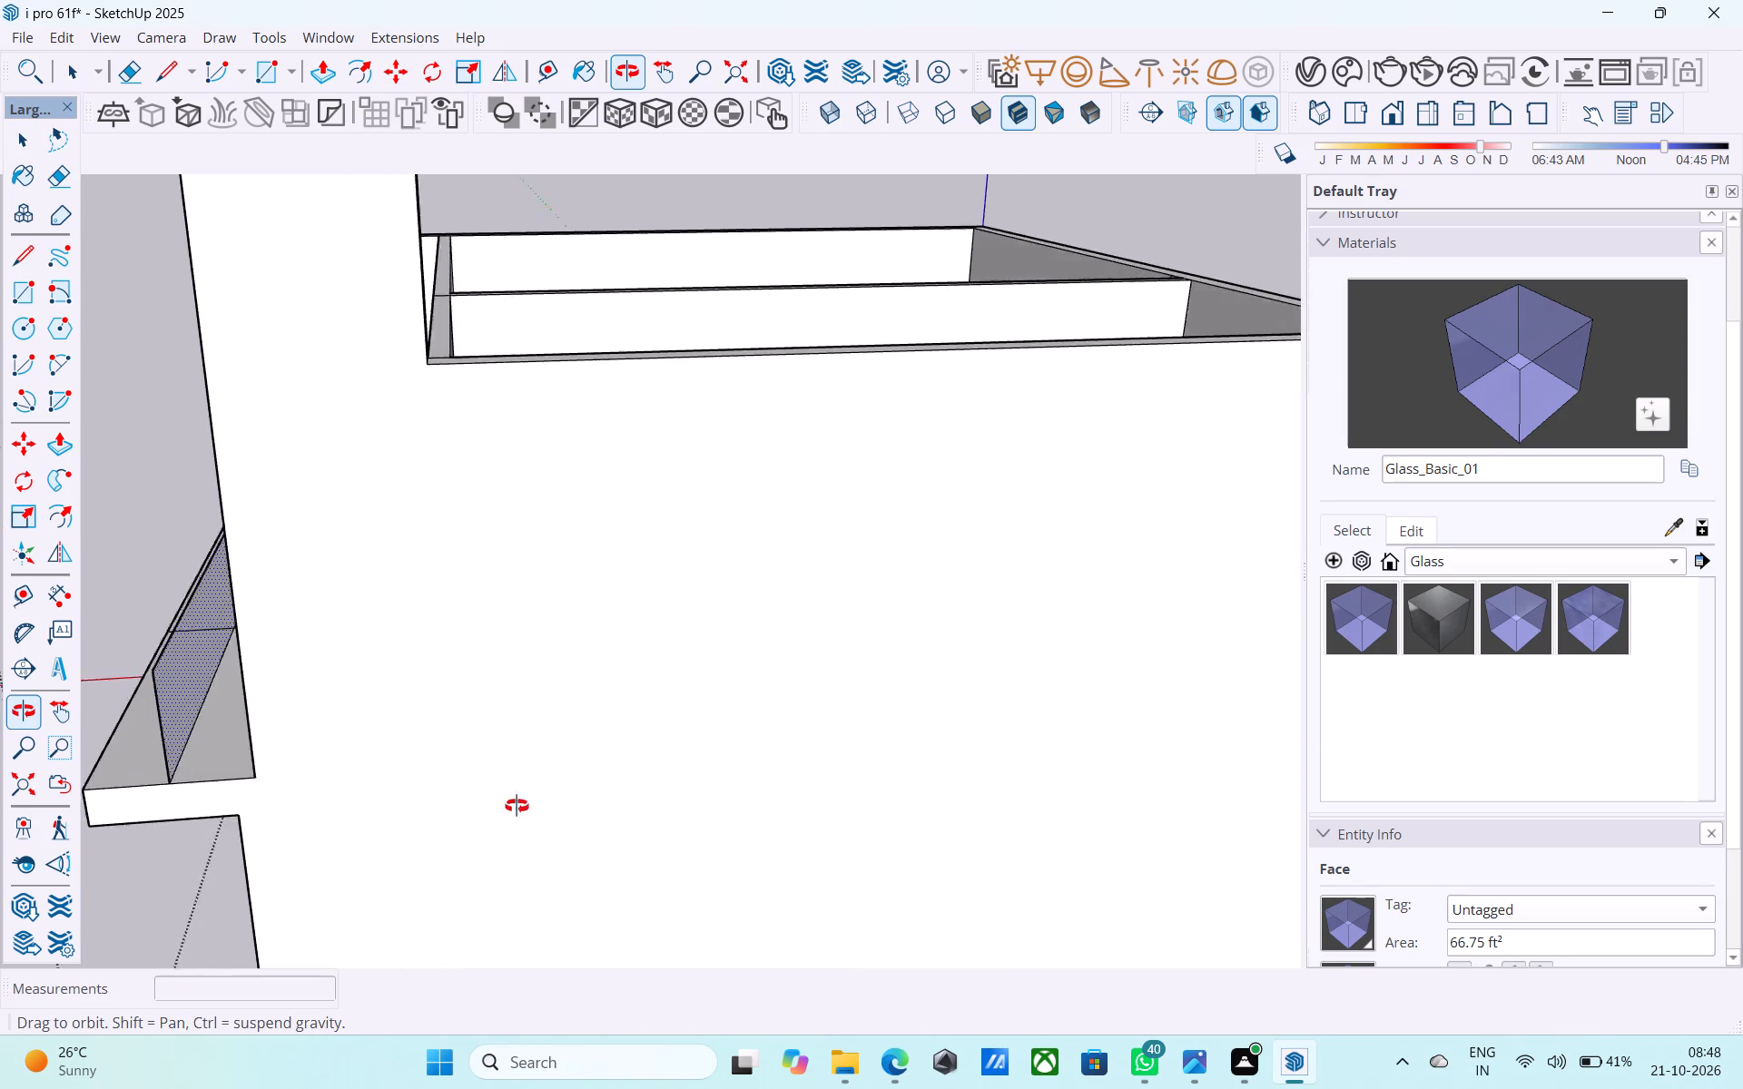
middle_click_drag(517, 806, 745, 751)
left_click(675, 726)
left_click(675, 727)
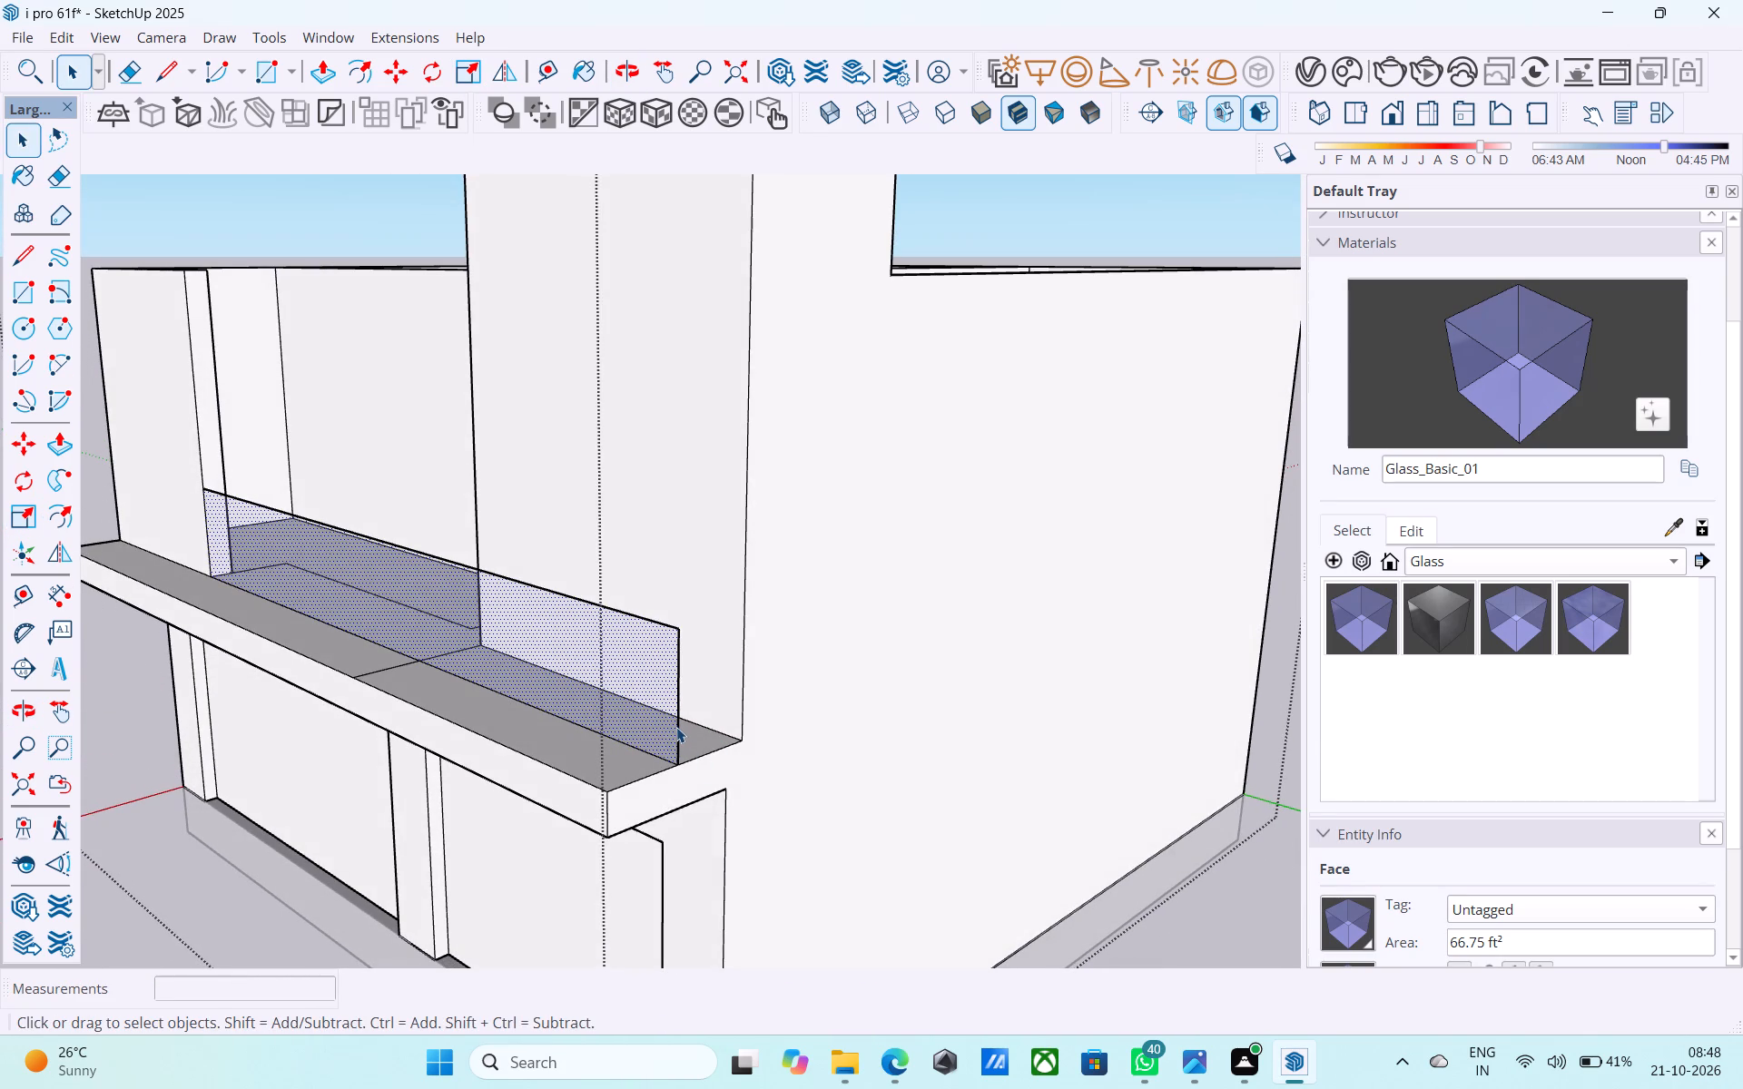
key("m")
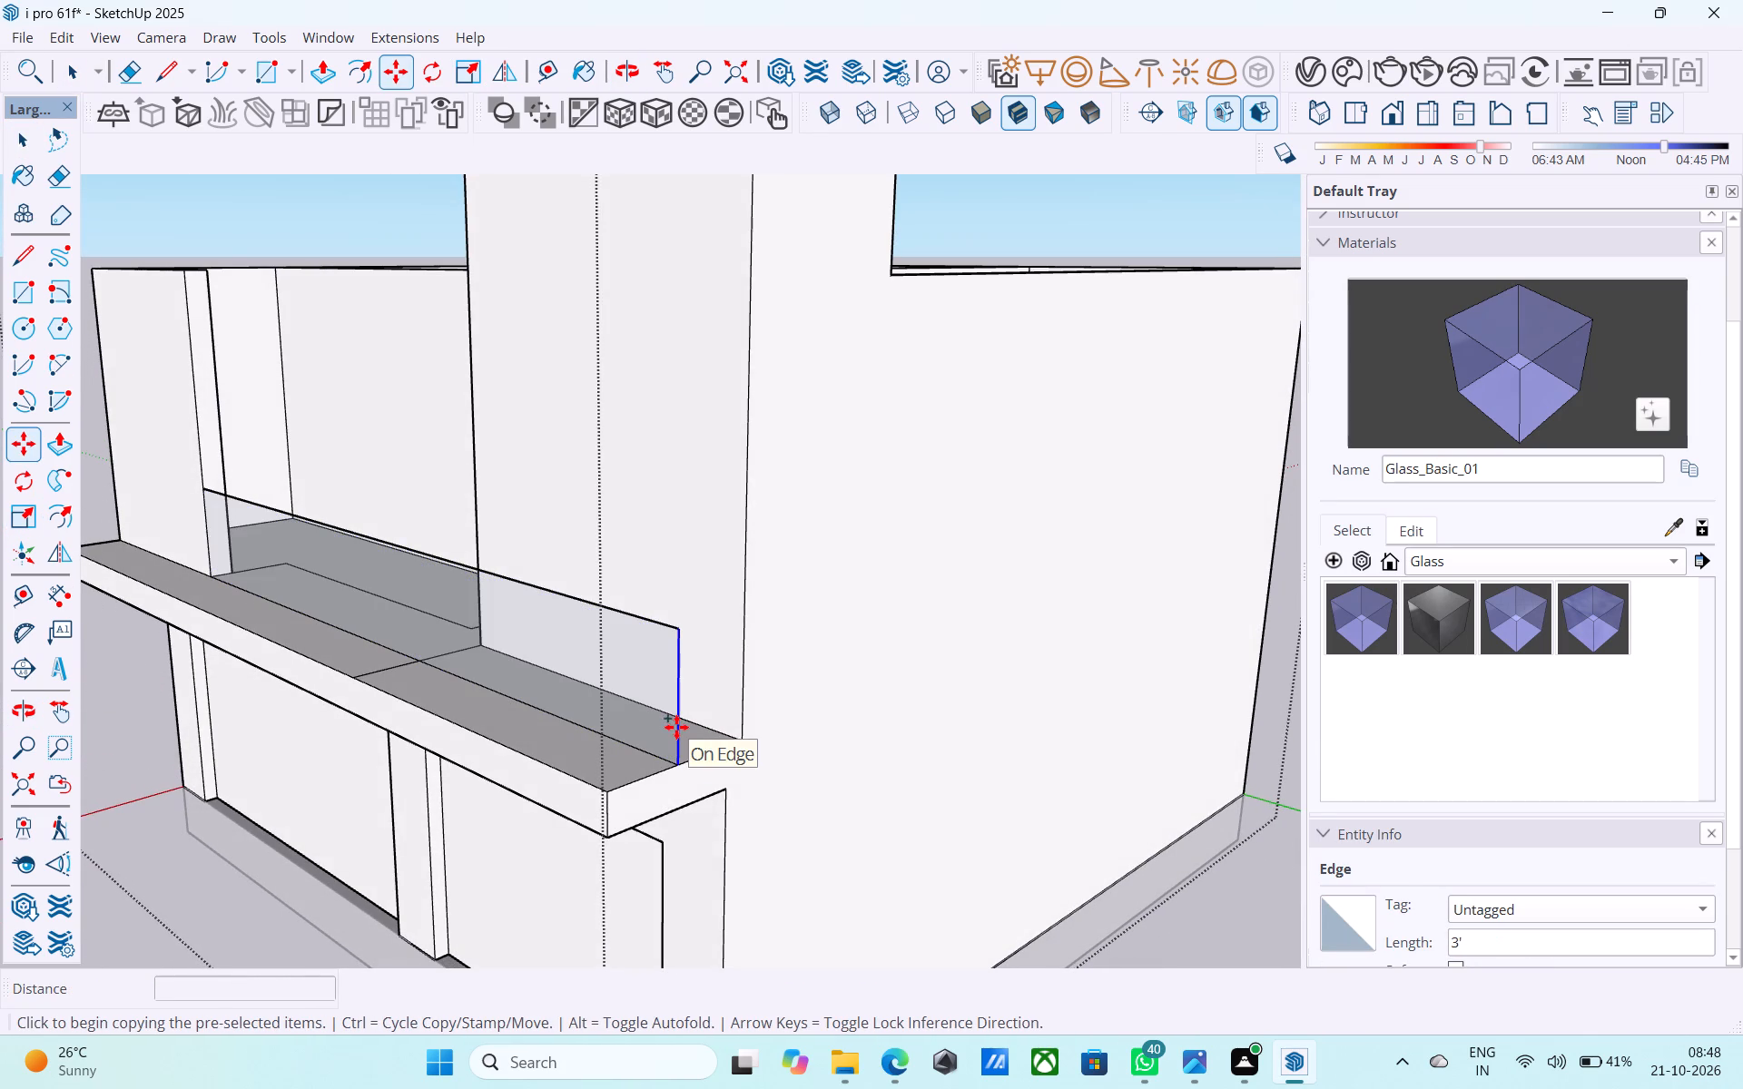
left_click_drag(683, 640, 671, 637)
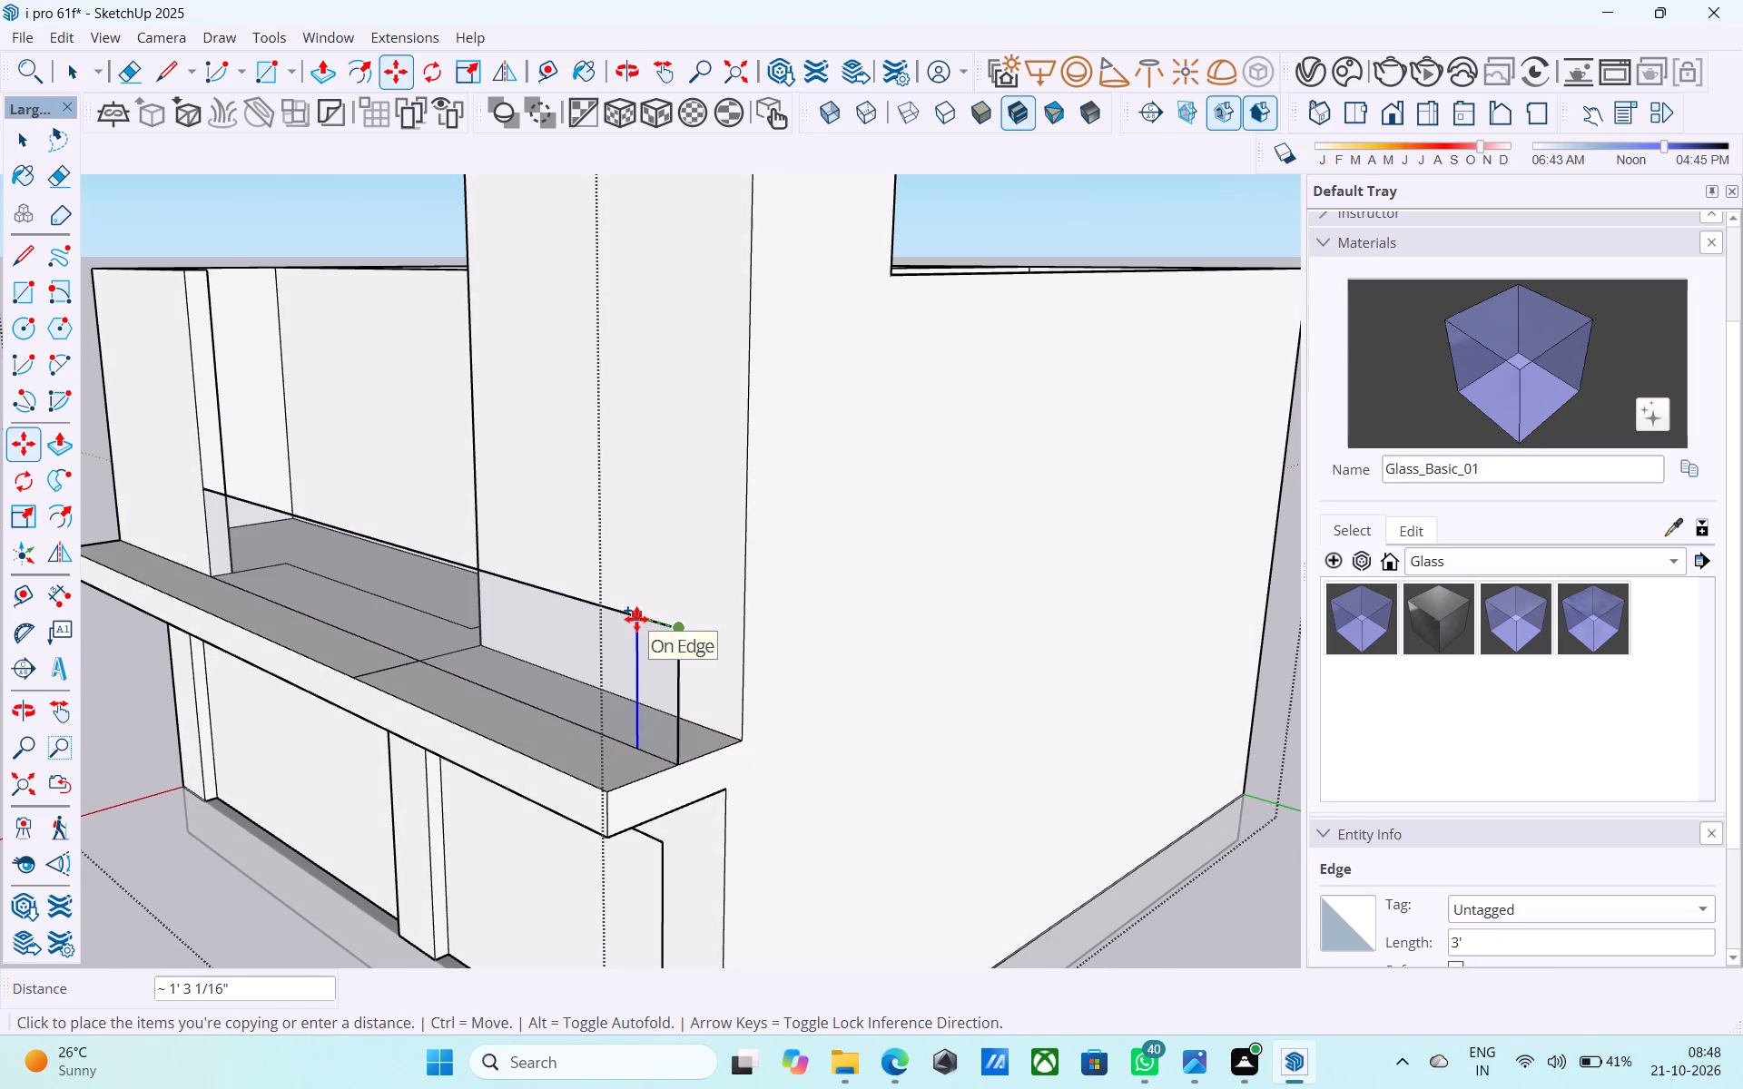
type("1'")
key("Return")
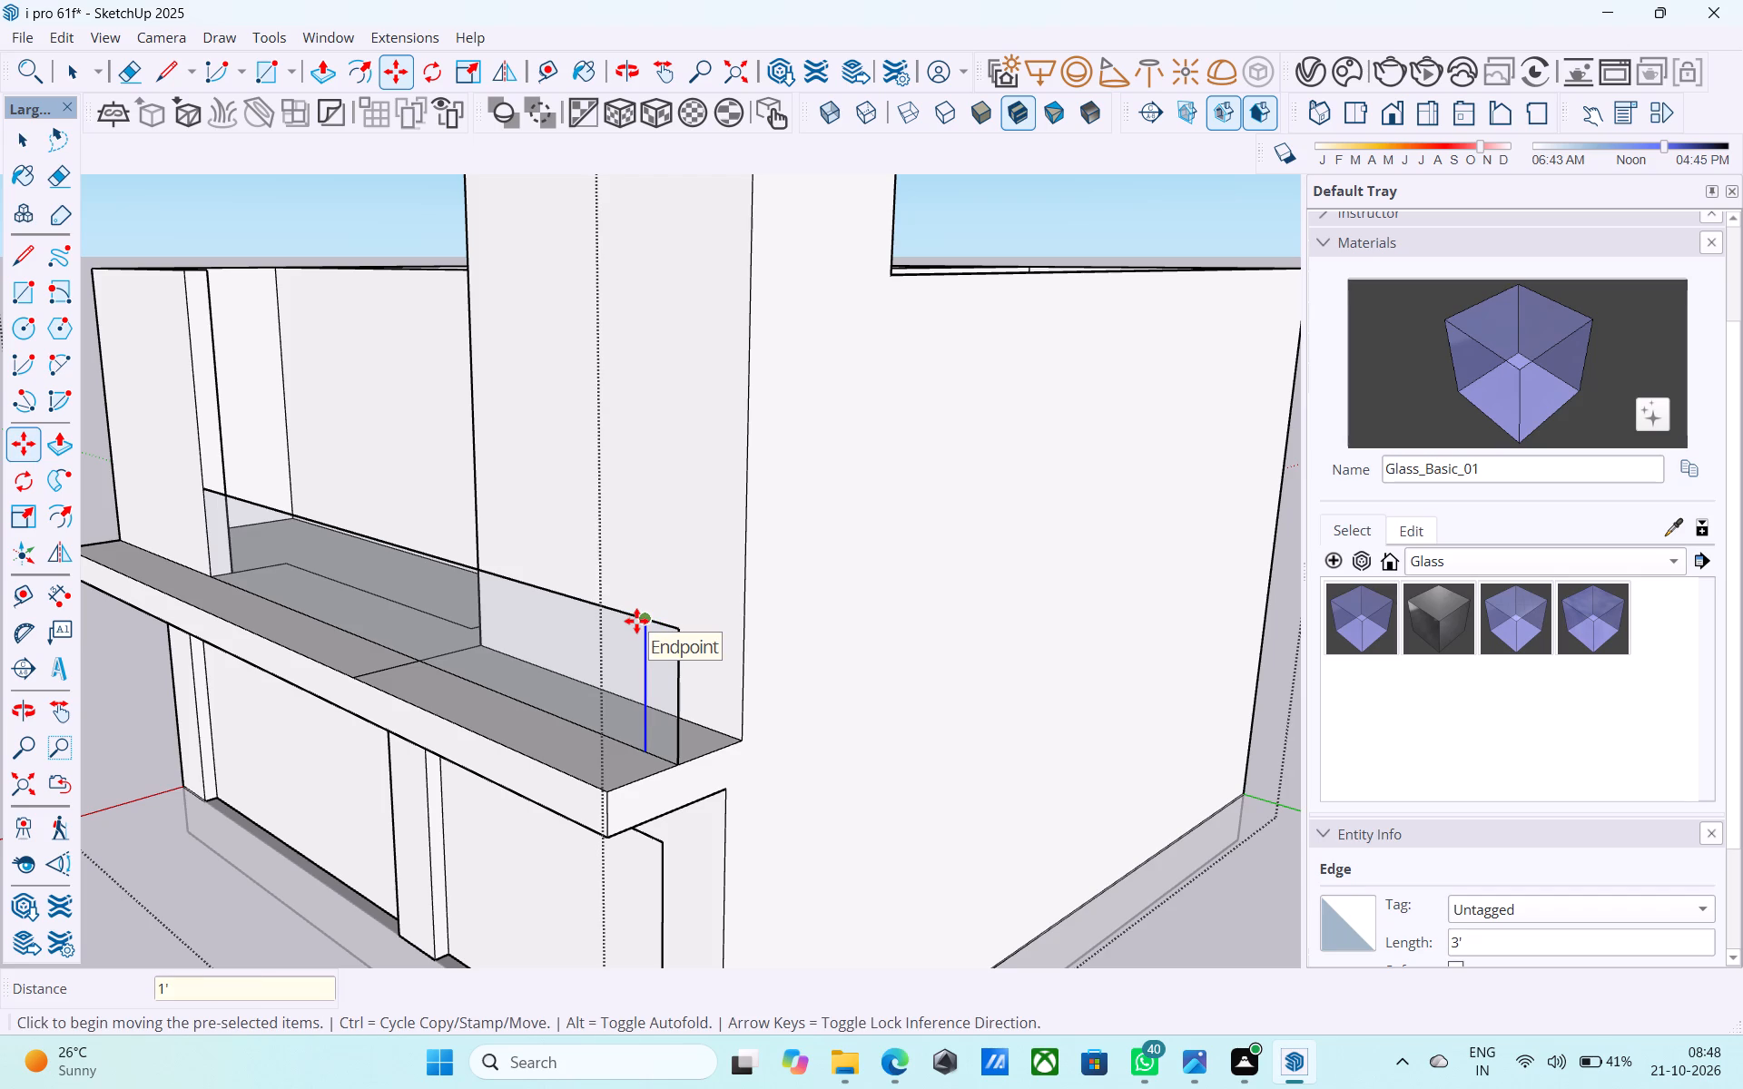
Erase the parapet's outer vertical end edge and the leftover top edge beyond the copied edge.
key("e")
middle_click_drag(666, 624, 777, 533)
scroll(602, 505, "down", 4)
middle_click_drag(719, 476, 726, 537)
scroll(776, 535, "up", 2)
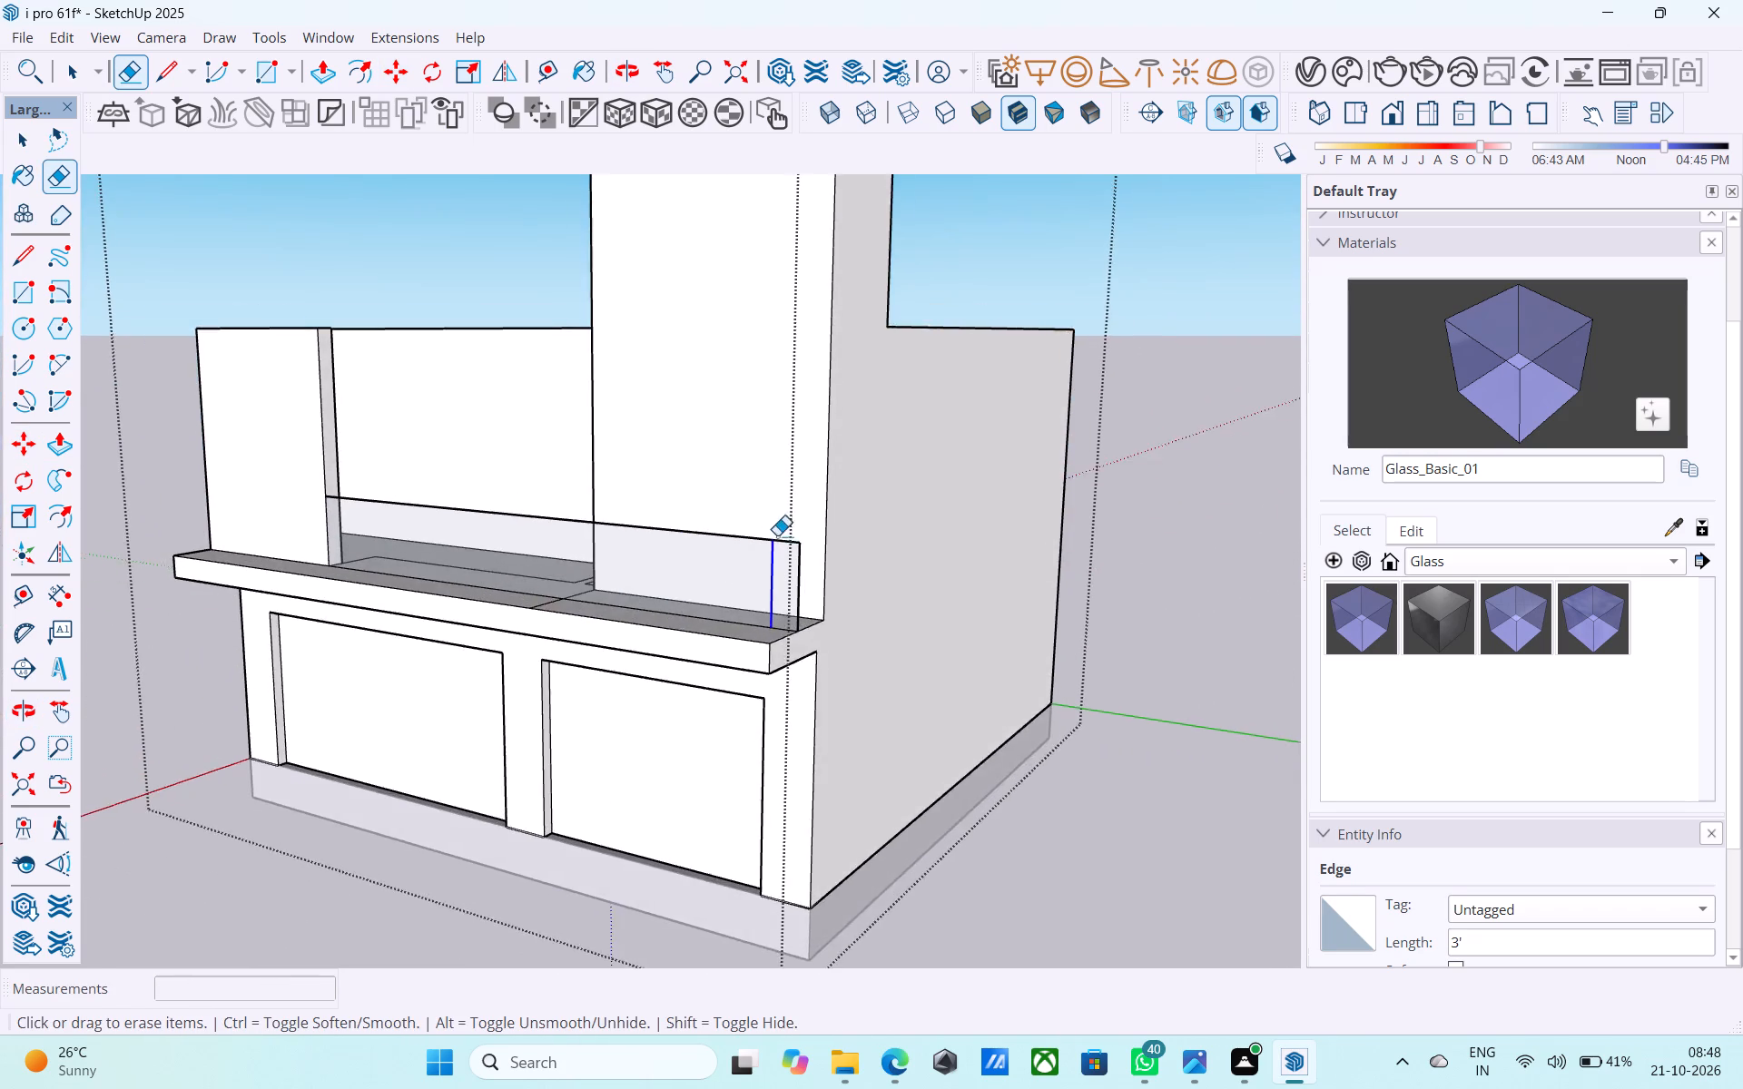
scroll(777, 535, "up", 5)
left_click(816, 584)
left_click_drag(803, 541, 799, 526)
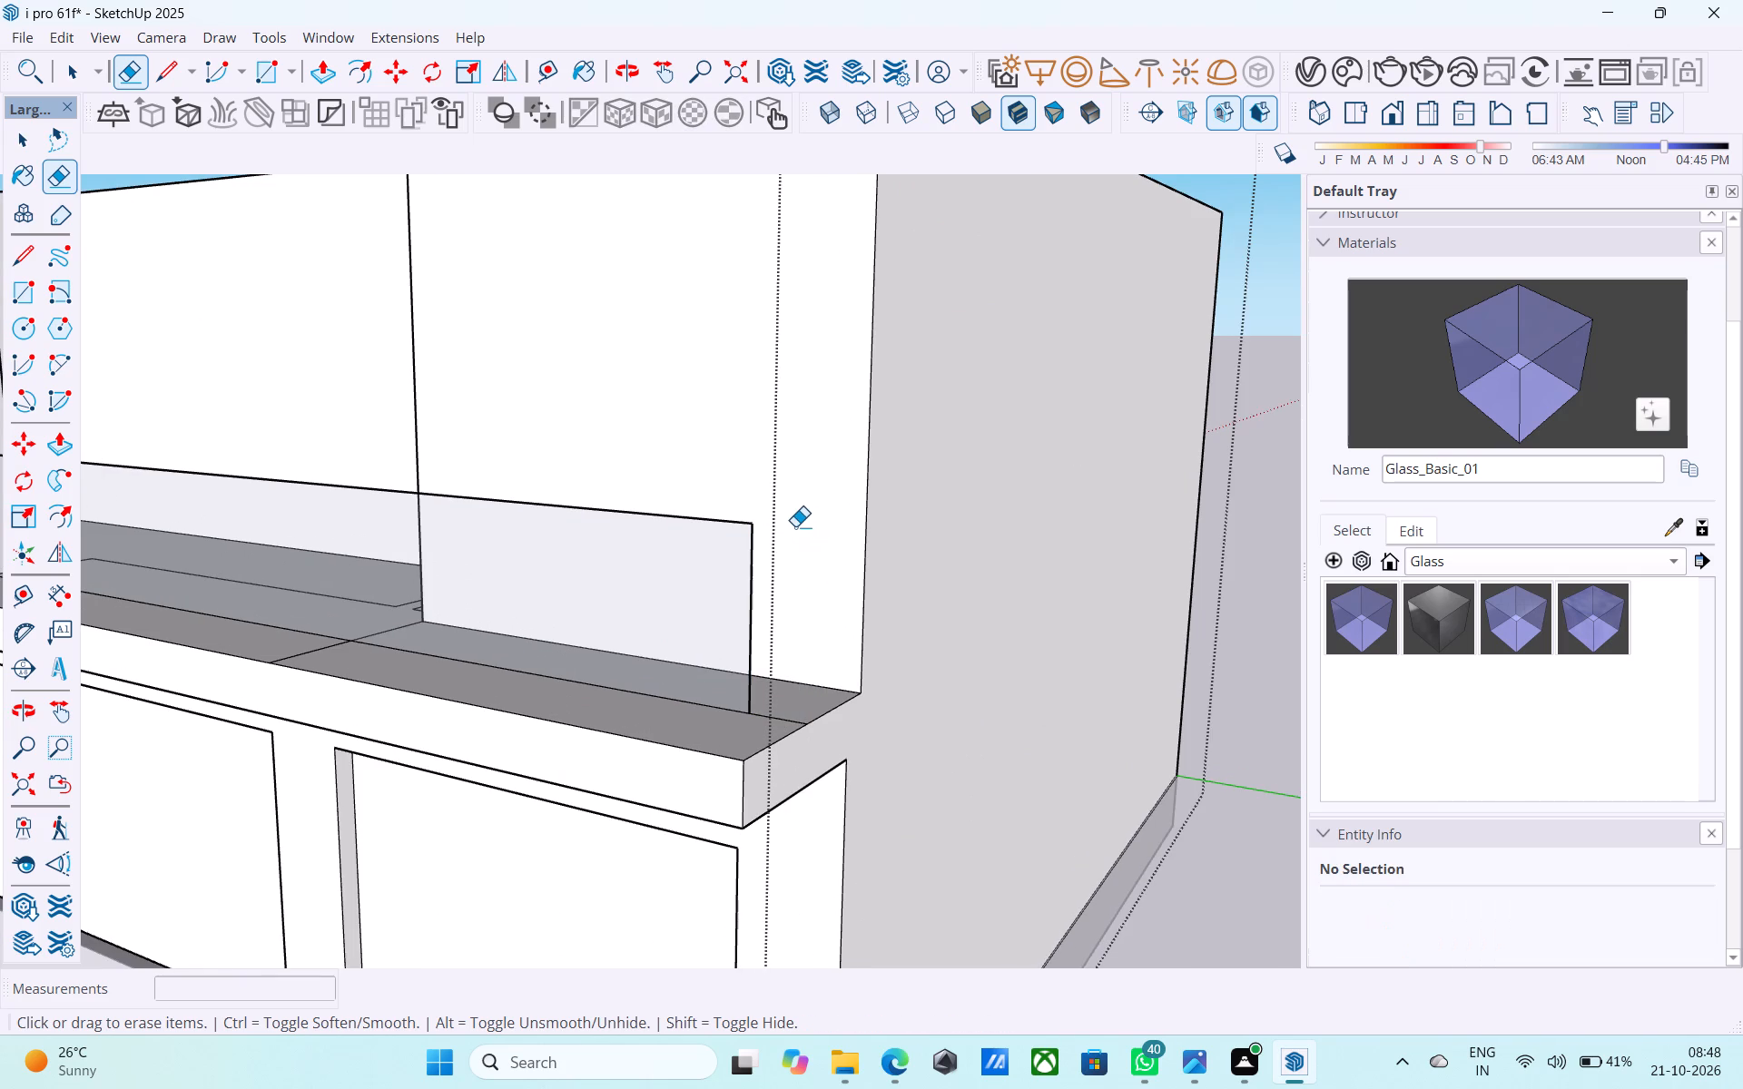
Copy the tower's vertical front corner edge above the balcony 1' inward across the tower's front face.
scroll(795, 526, "down", 3)
middle_click_drag(795, 528, 856, 601)
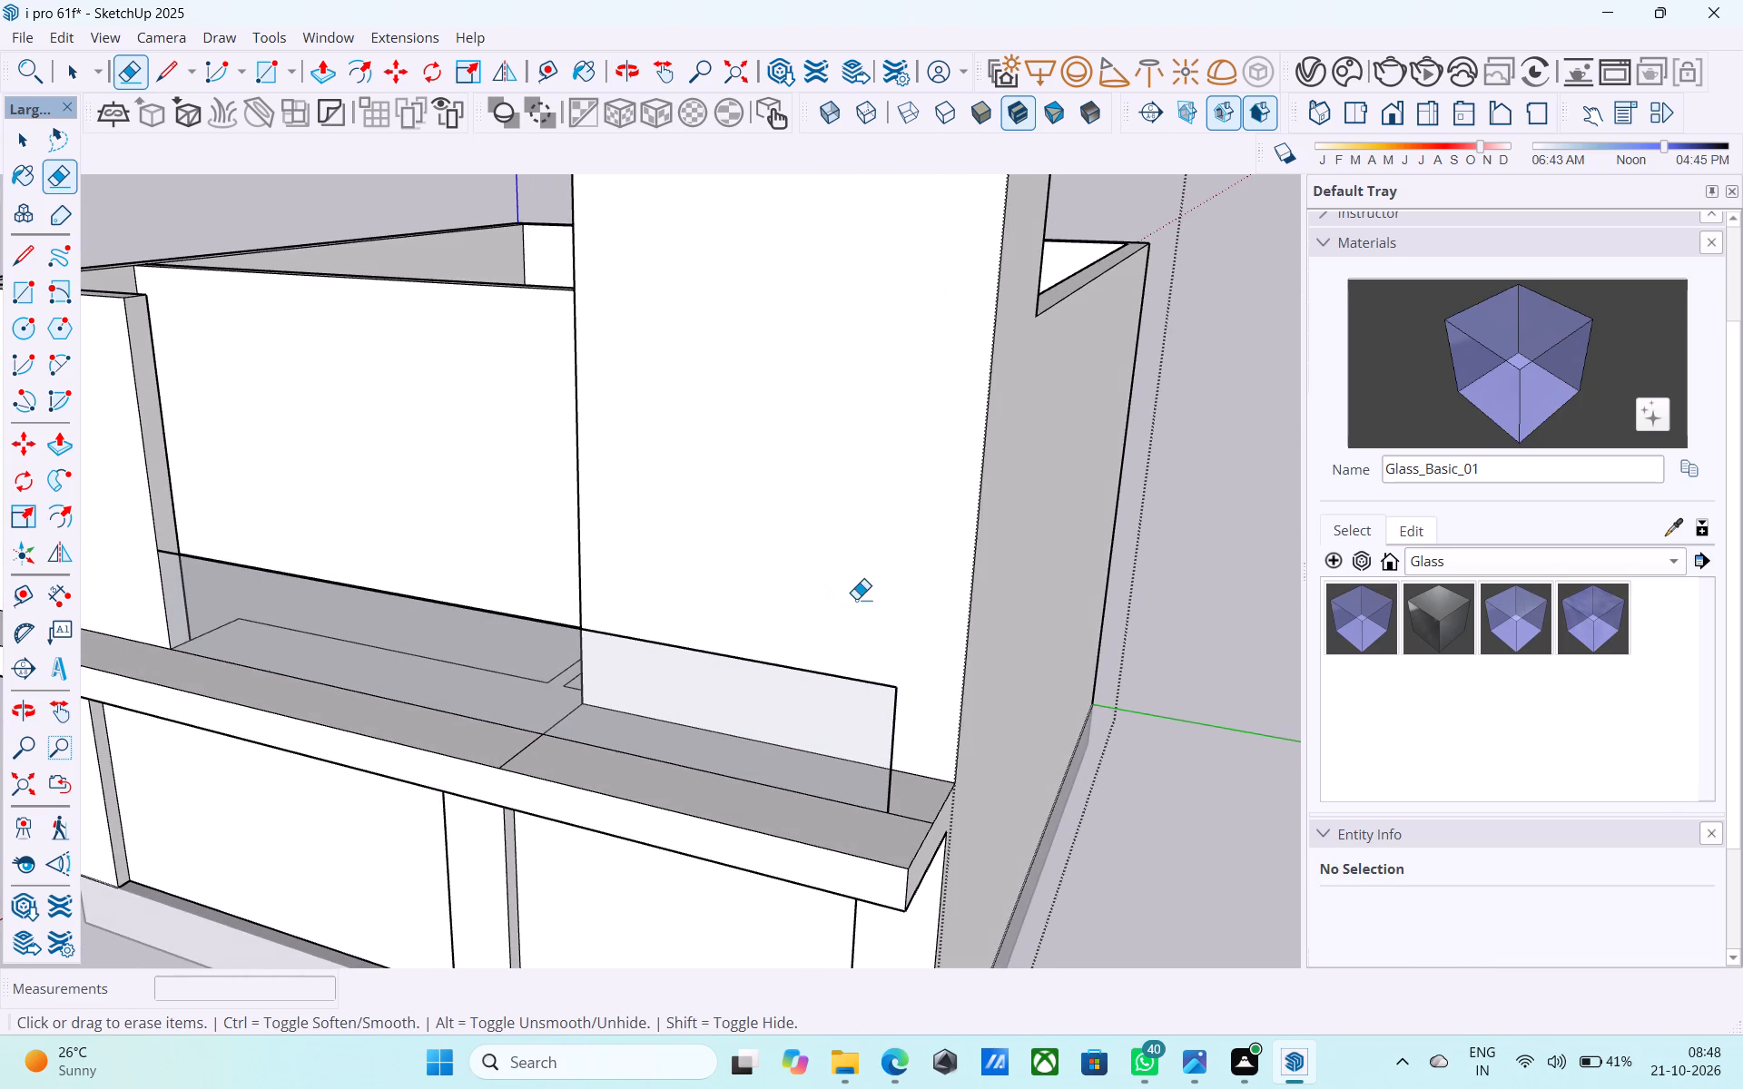
key("space")
left_click(961, 707)
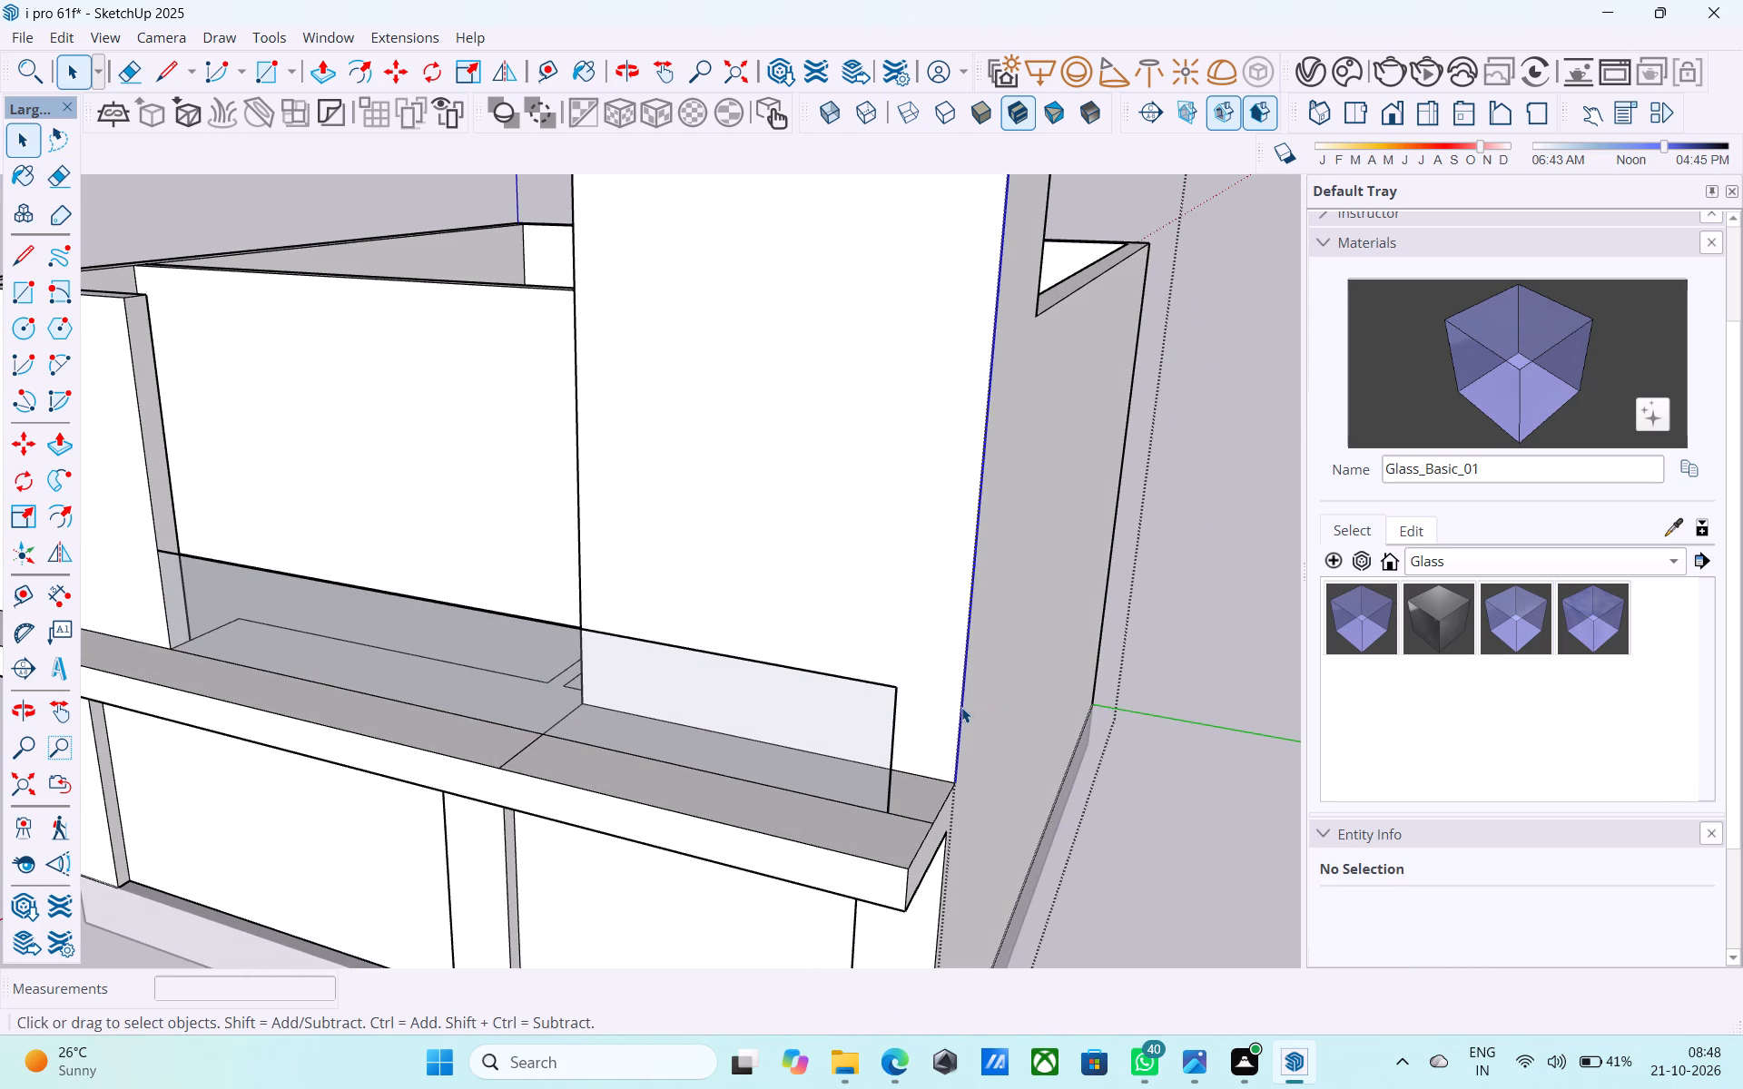
key("m")
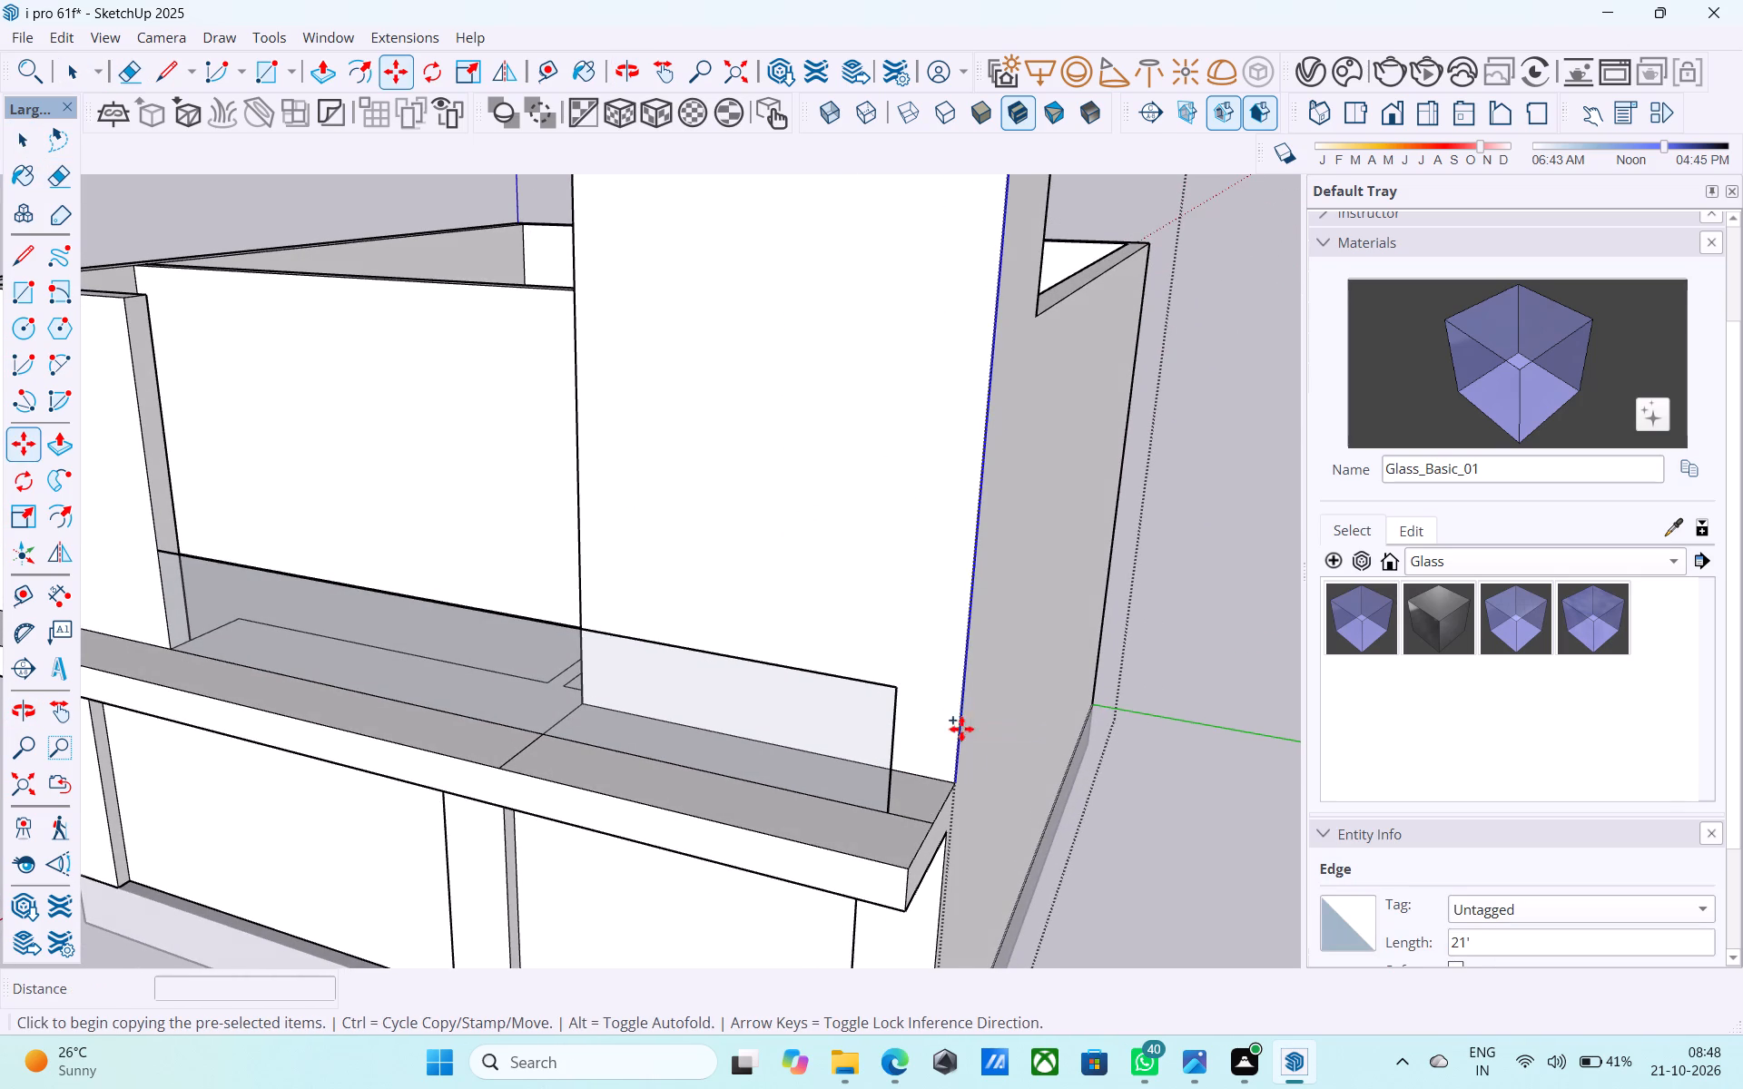
left_click(956, 783)
left_click(911, 770)
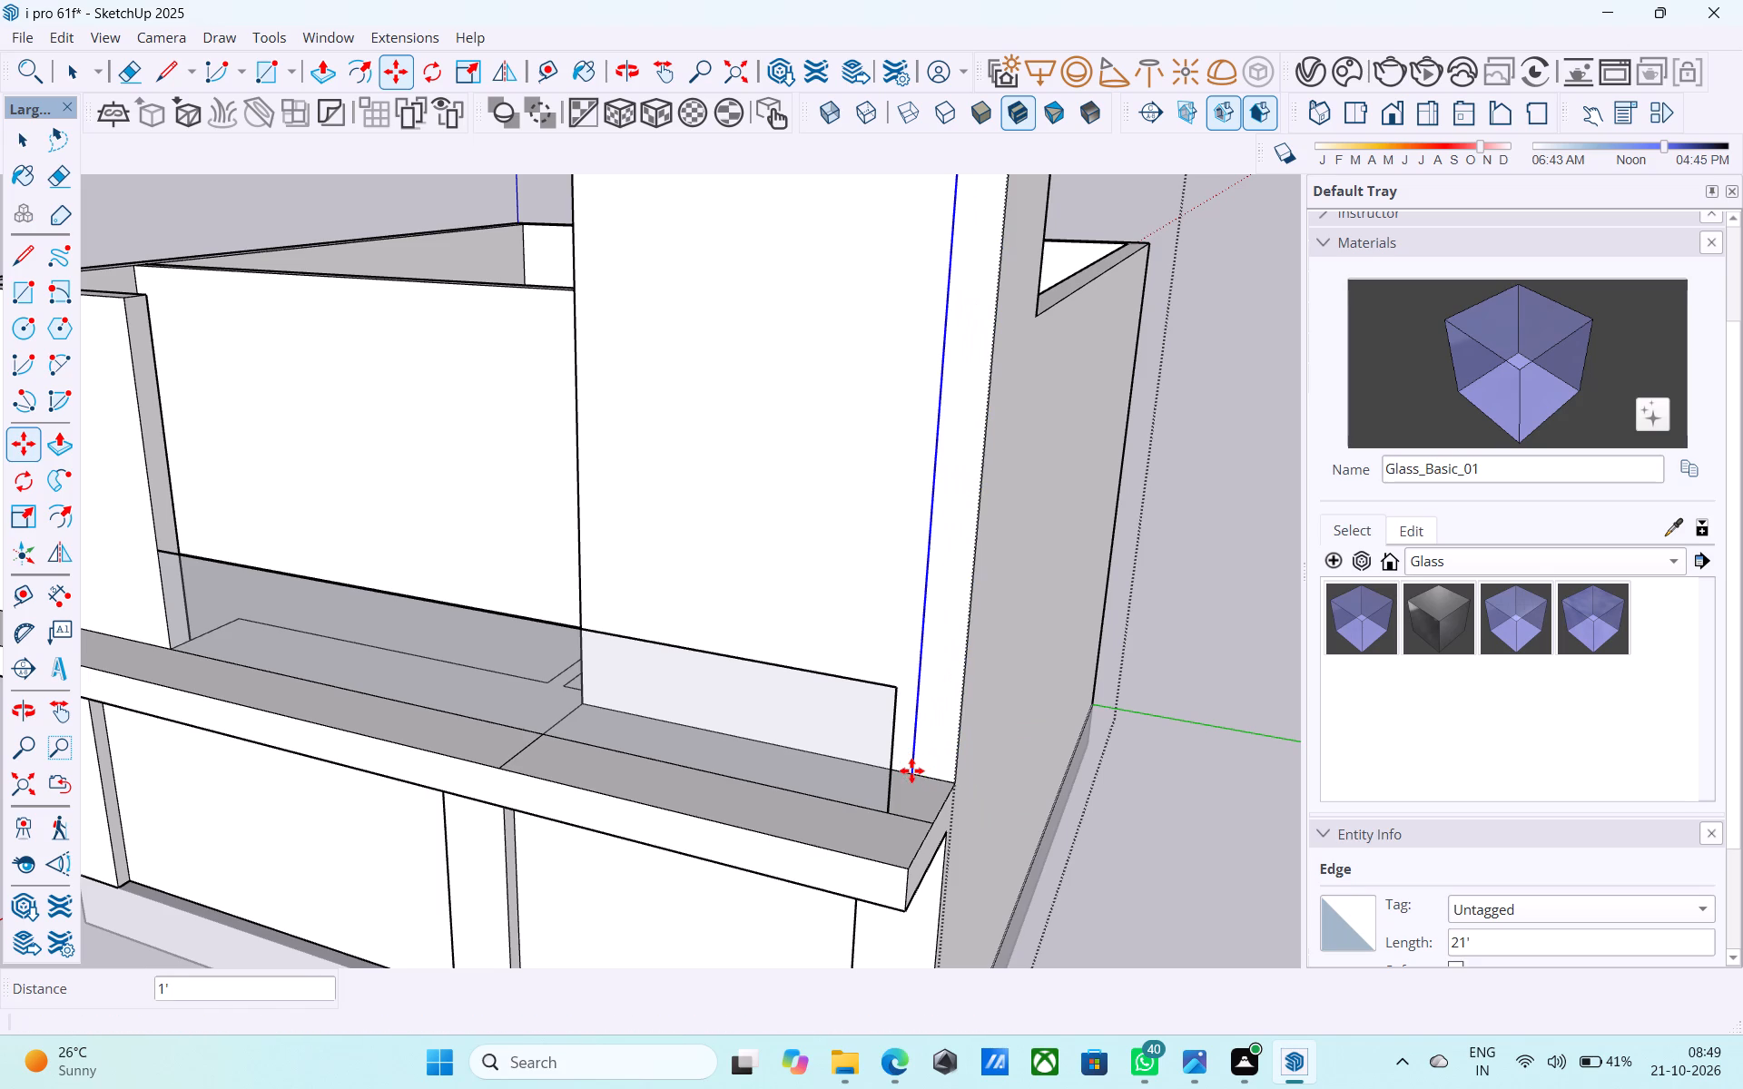
Draw a rectangle closing the parapet's end, from the glass face's top corner to the base of the copied tower edge.
type("er")
left_click(894, 693)
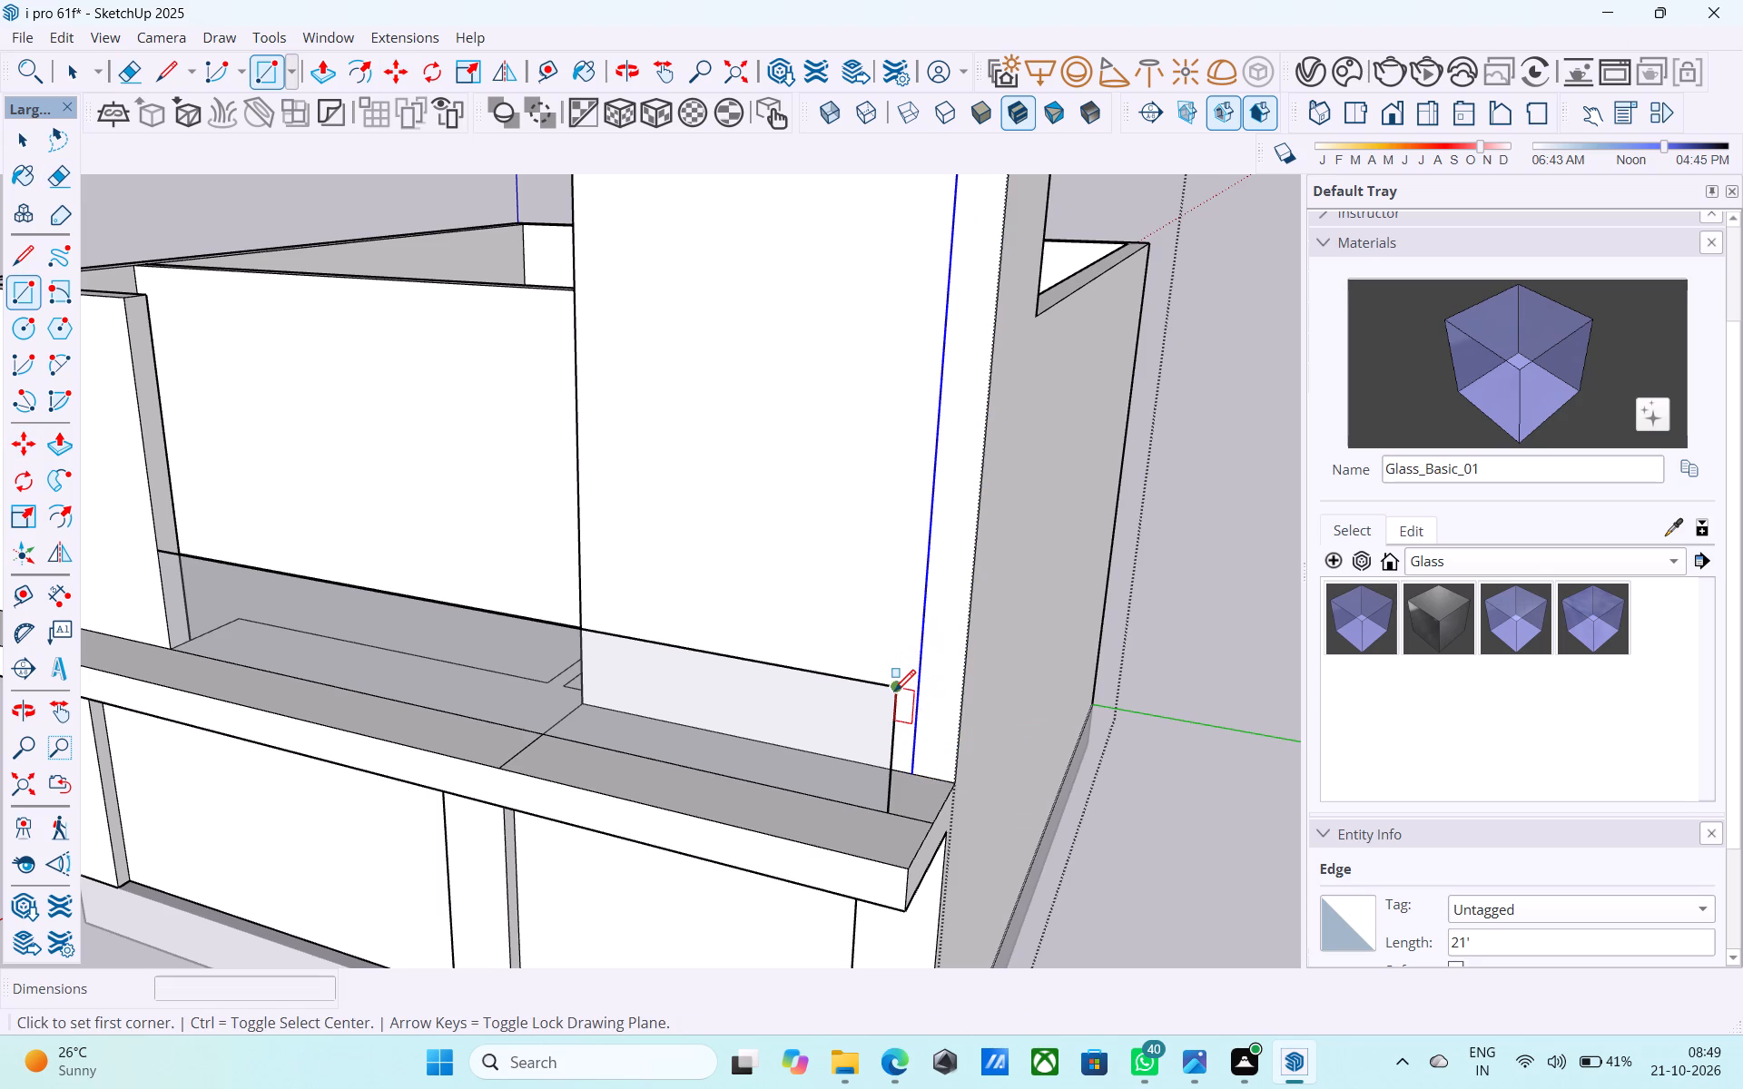
left_click(918, 765)
key("space")
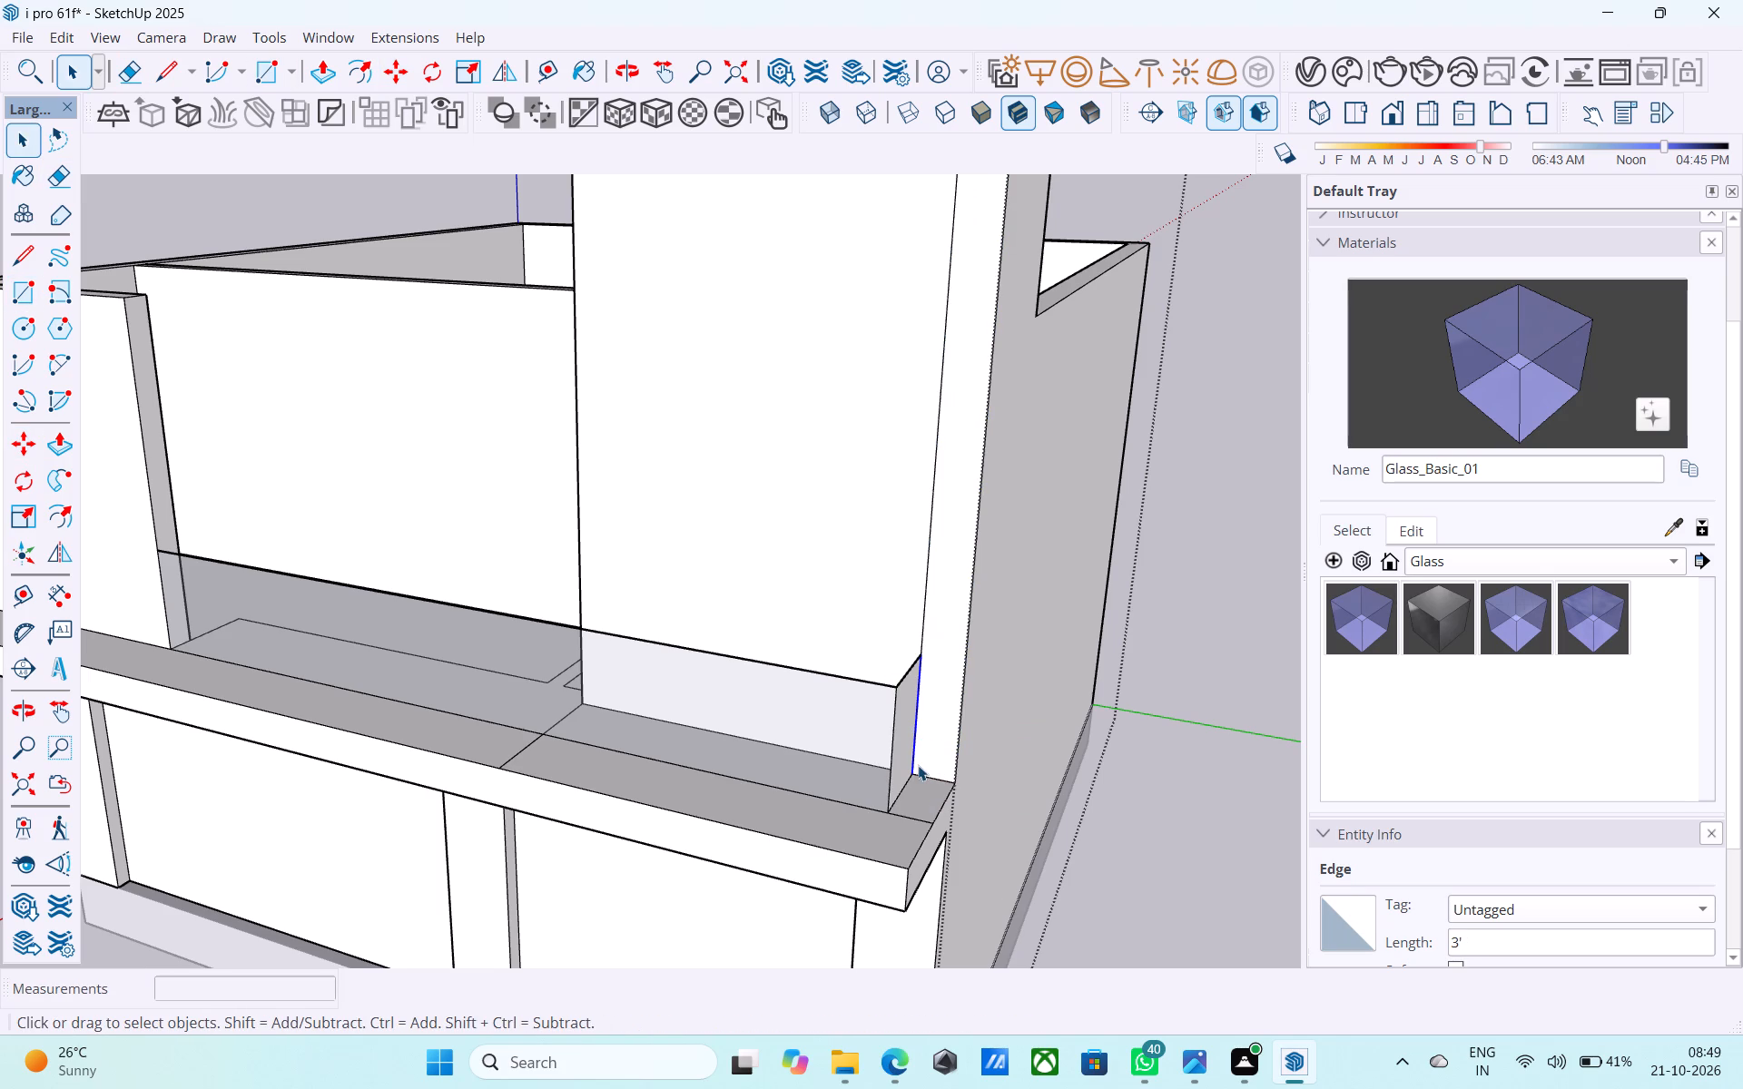
Paint the parapet's new end face with Glass_Basic_01.
left_click(1525, 372)
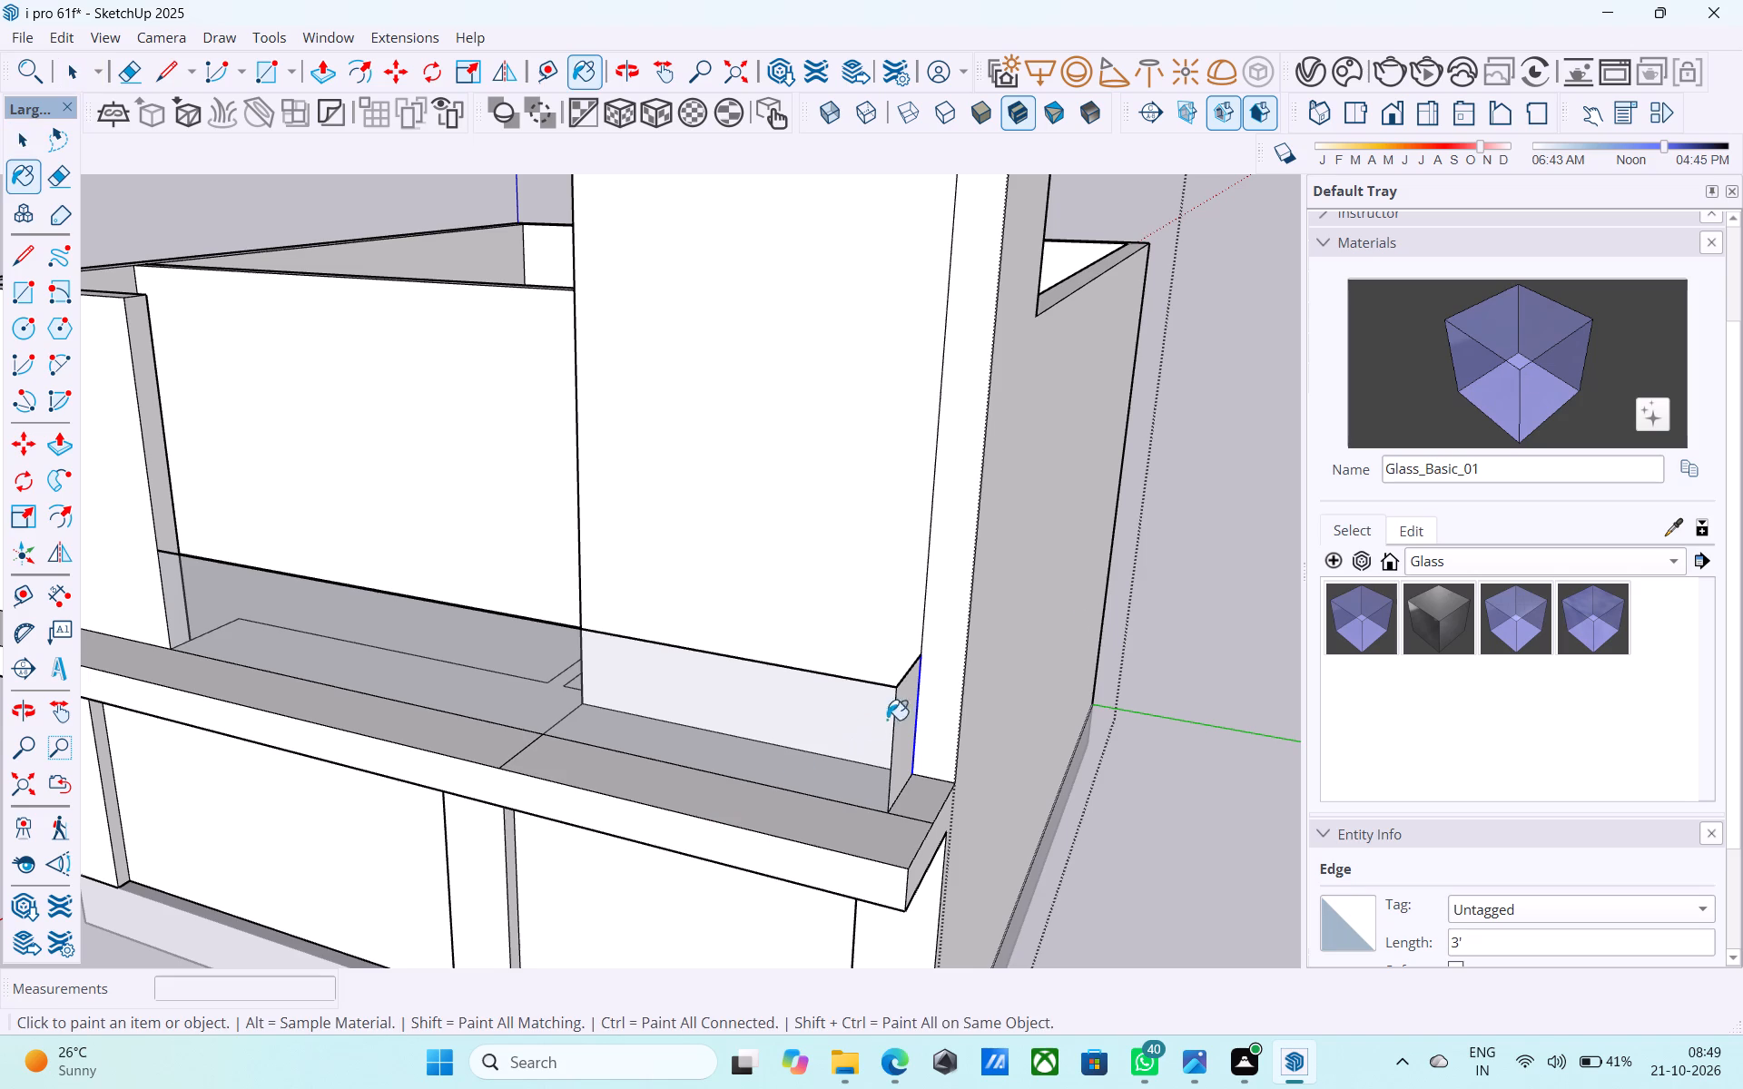
middle_click_drag(888, 719, 799, 728)
left_click(783, 734)
key("space")
Save the model.
middle_click_drag(675, 800, 763, 737)
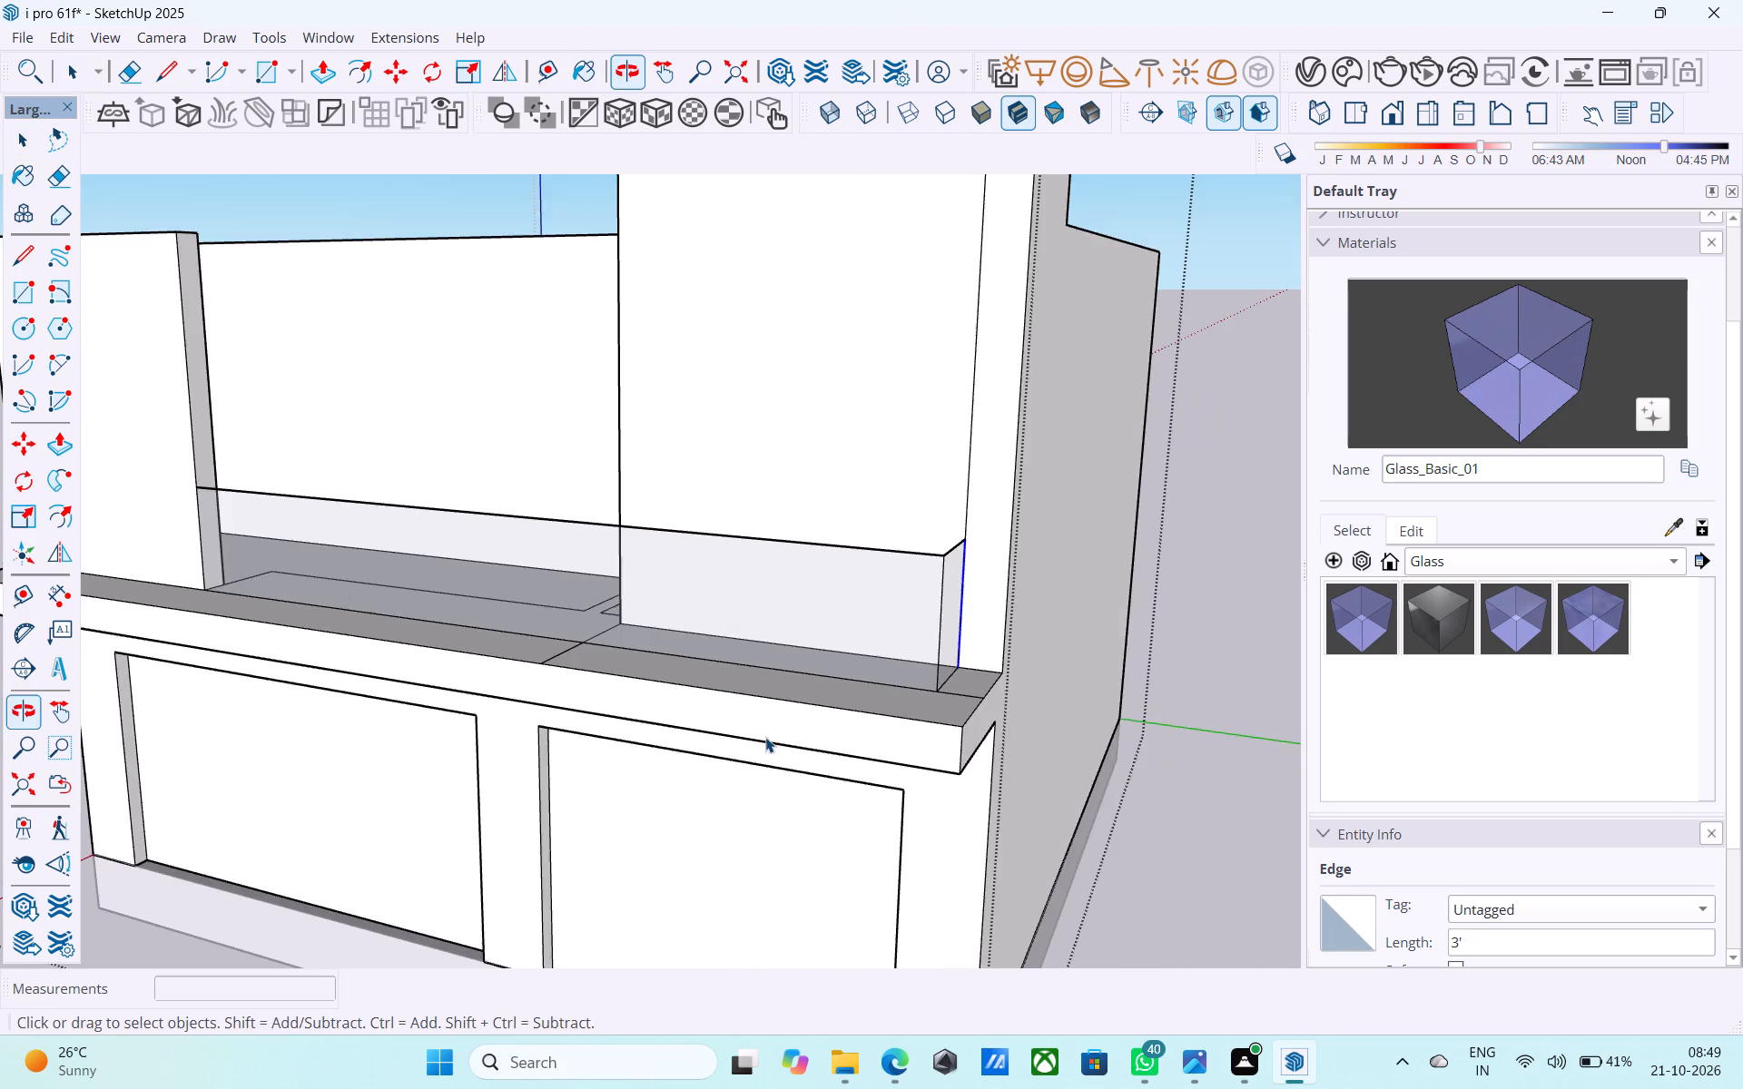
scroll(767, 737, "down", 5)
middle_click_drag(647, 804, 719, 800)
key("ctrl+s")
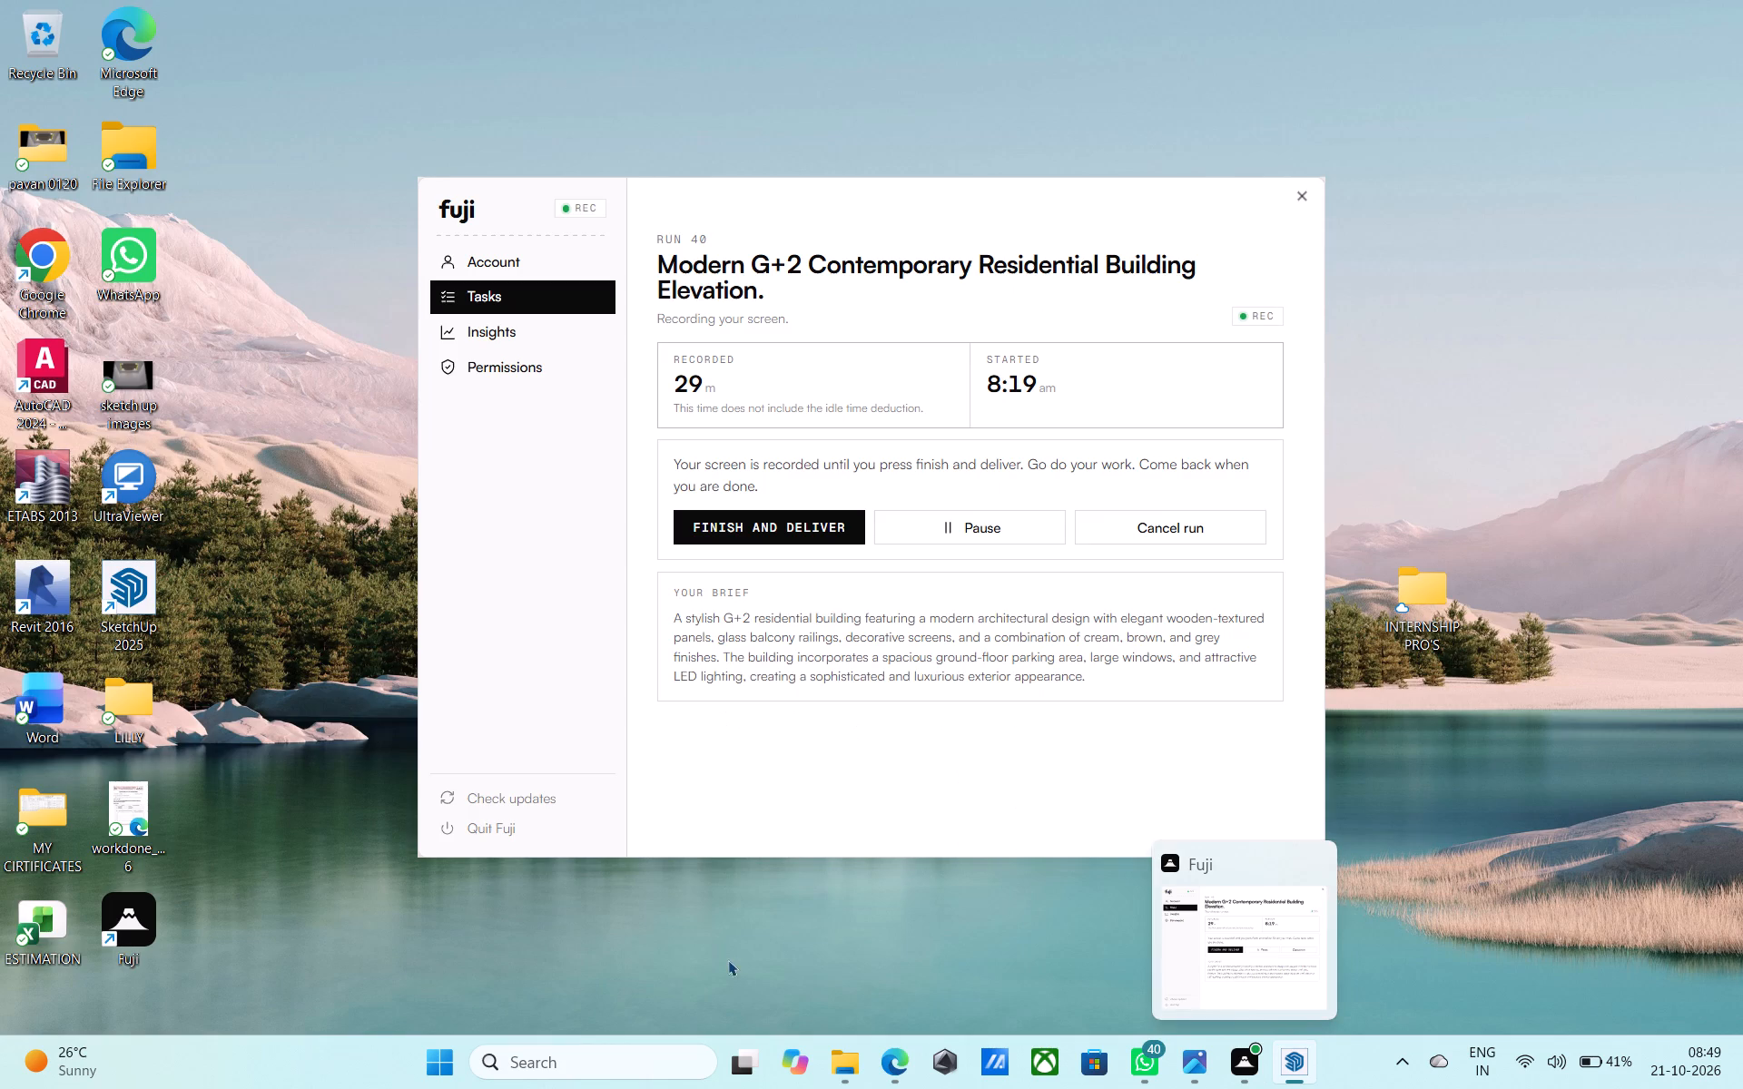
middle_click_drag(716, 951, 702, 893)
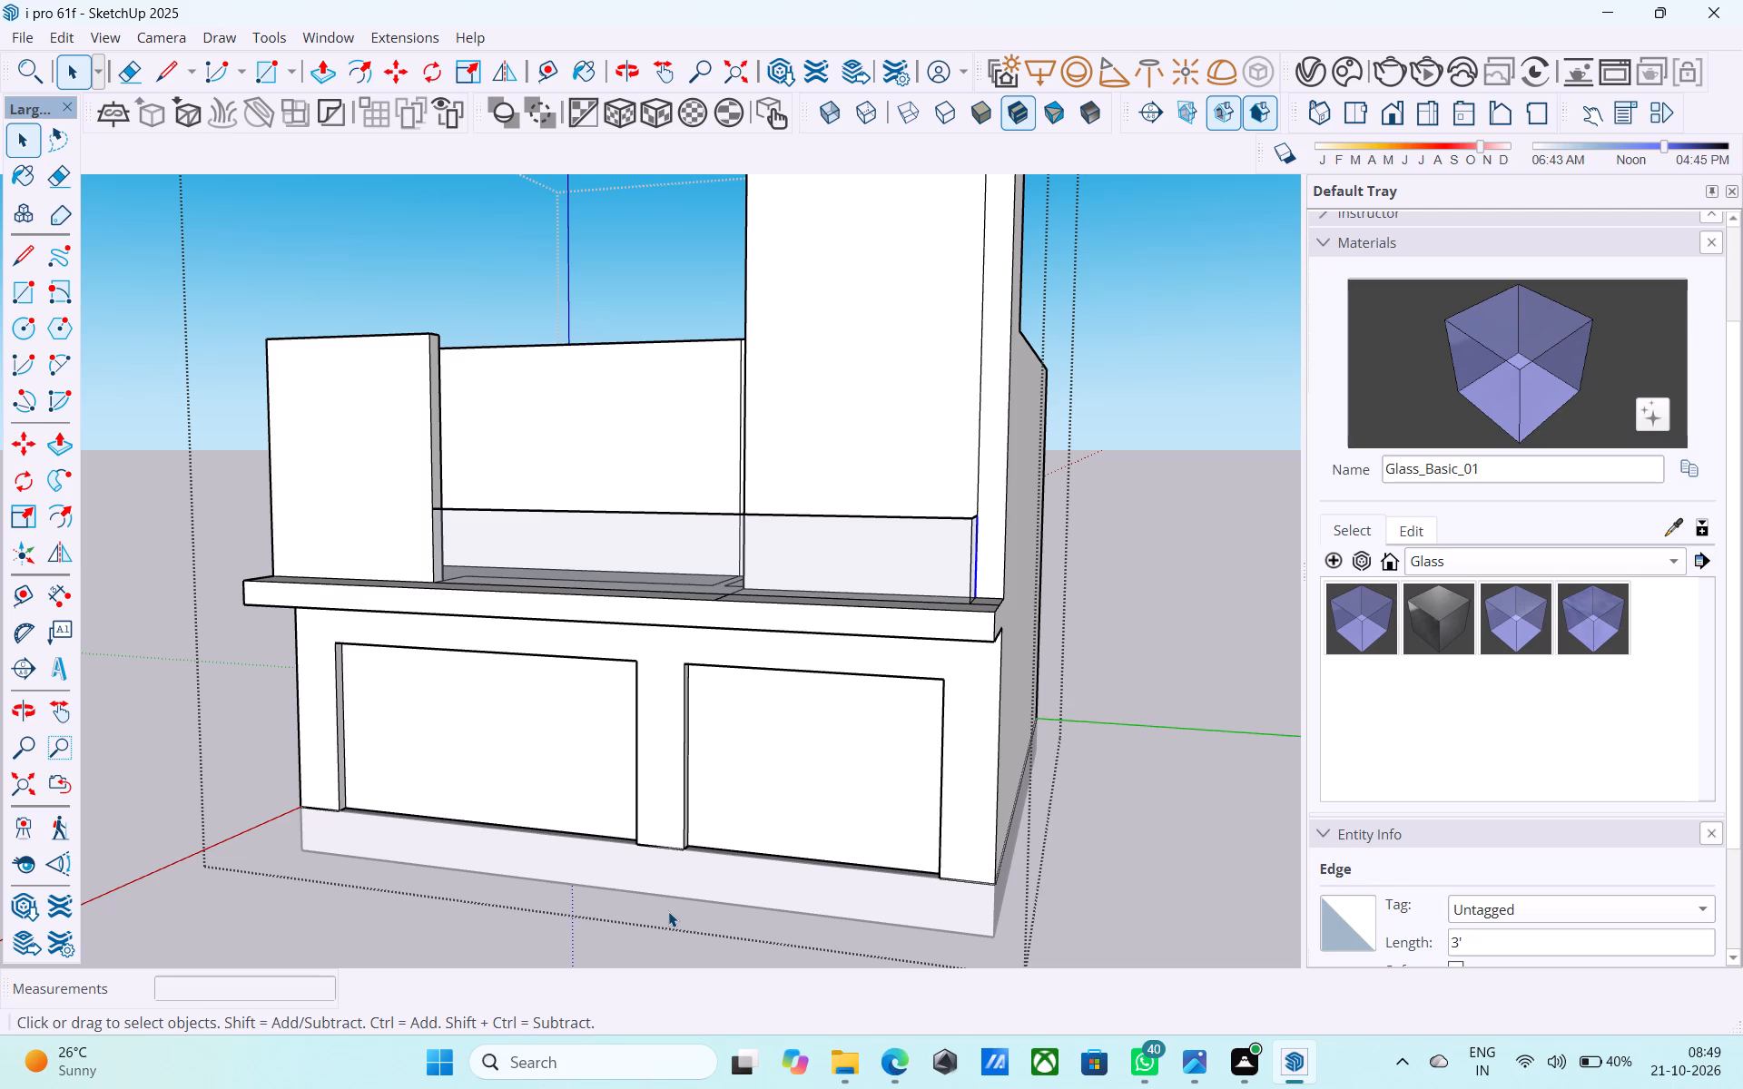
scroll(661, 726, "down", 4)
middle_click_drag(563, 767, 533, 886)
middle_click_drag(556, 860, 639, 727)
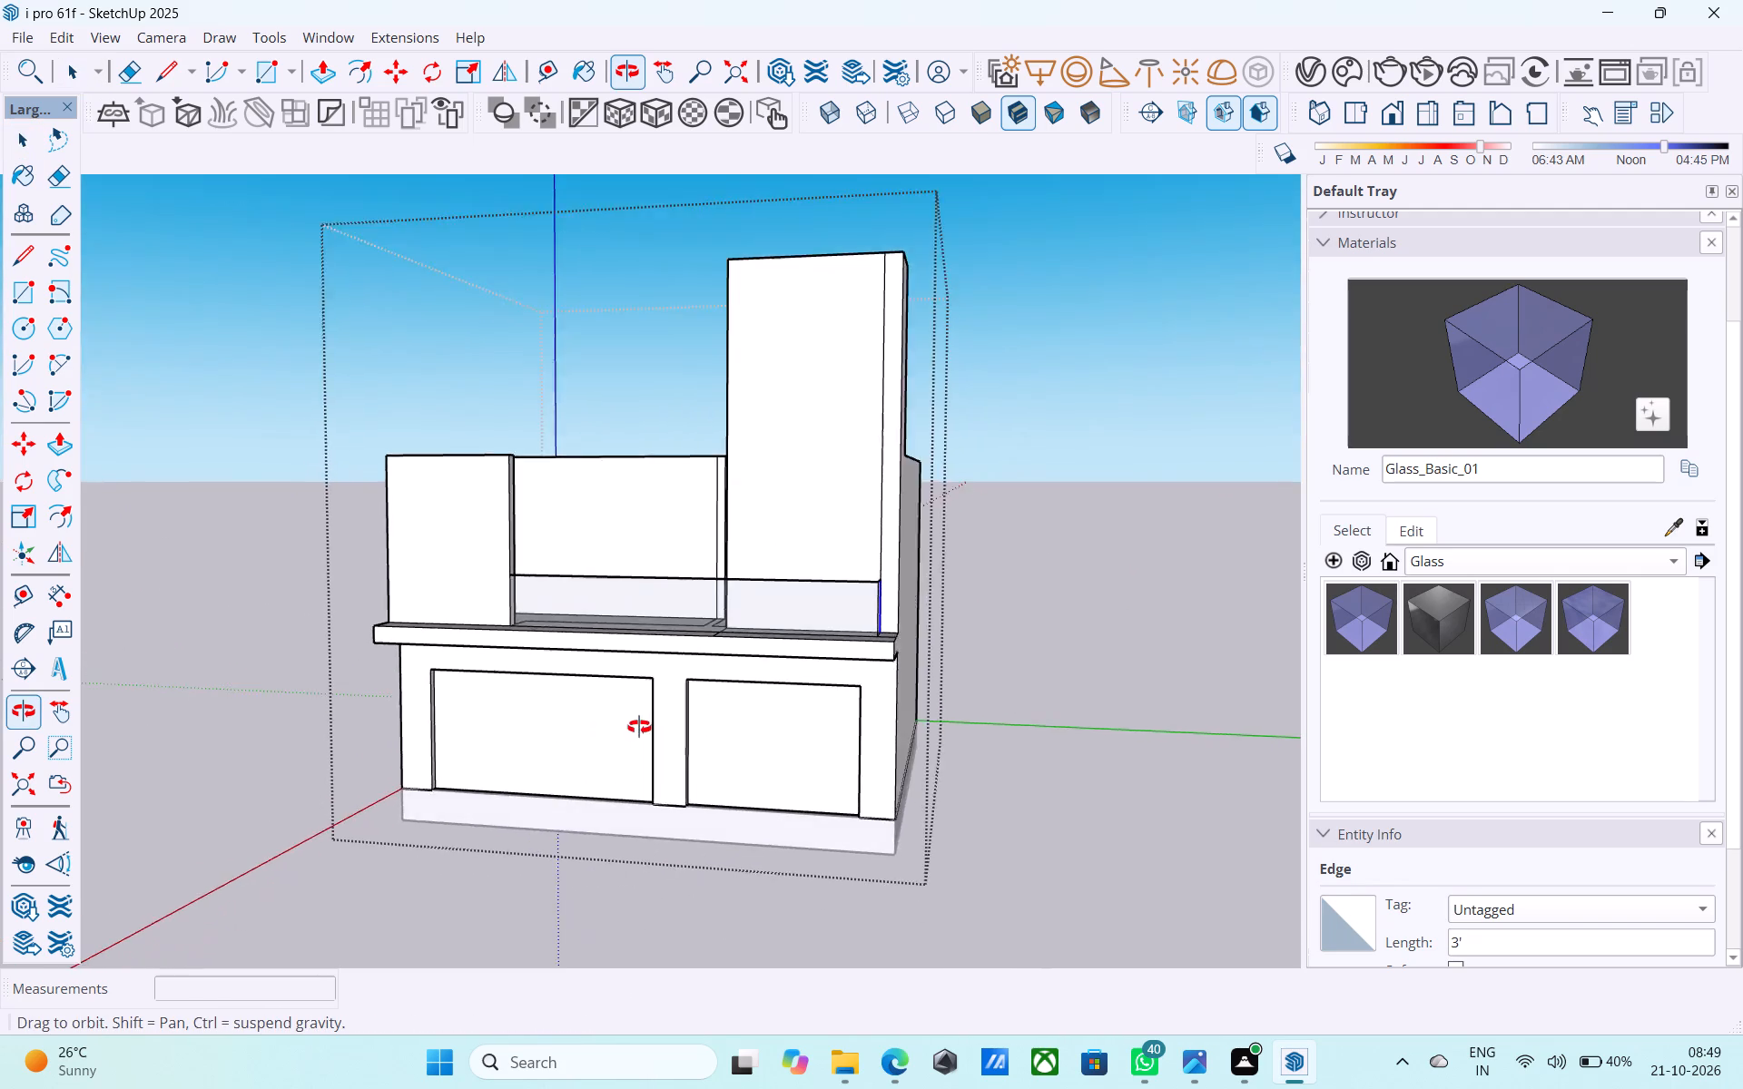
Examine the building's front, glass parapet and upper-floor rooms from several angles.
middle_click_drag(639, 727, 673, 758)
scroll(688, 669, "up", 1)
middle_click_drag(688, 668, 692, 714)
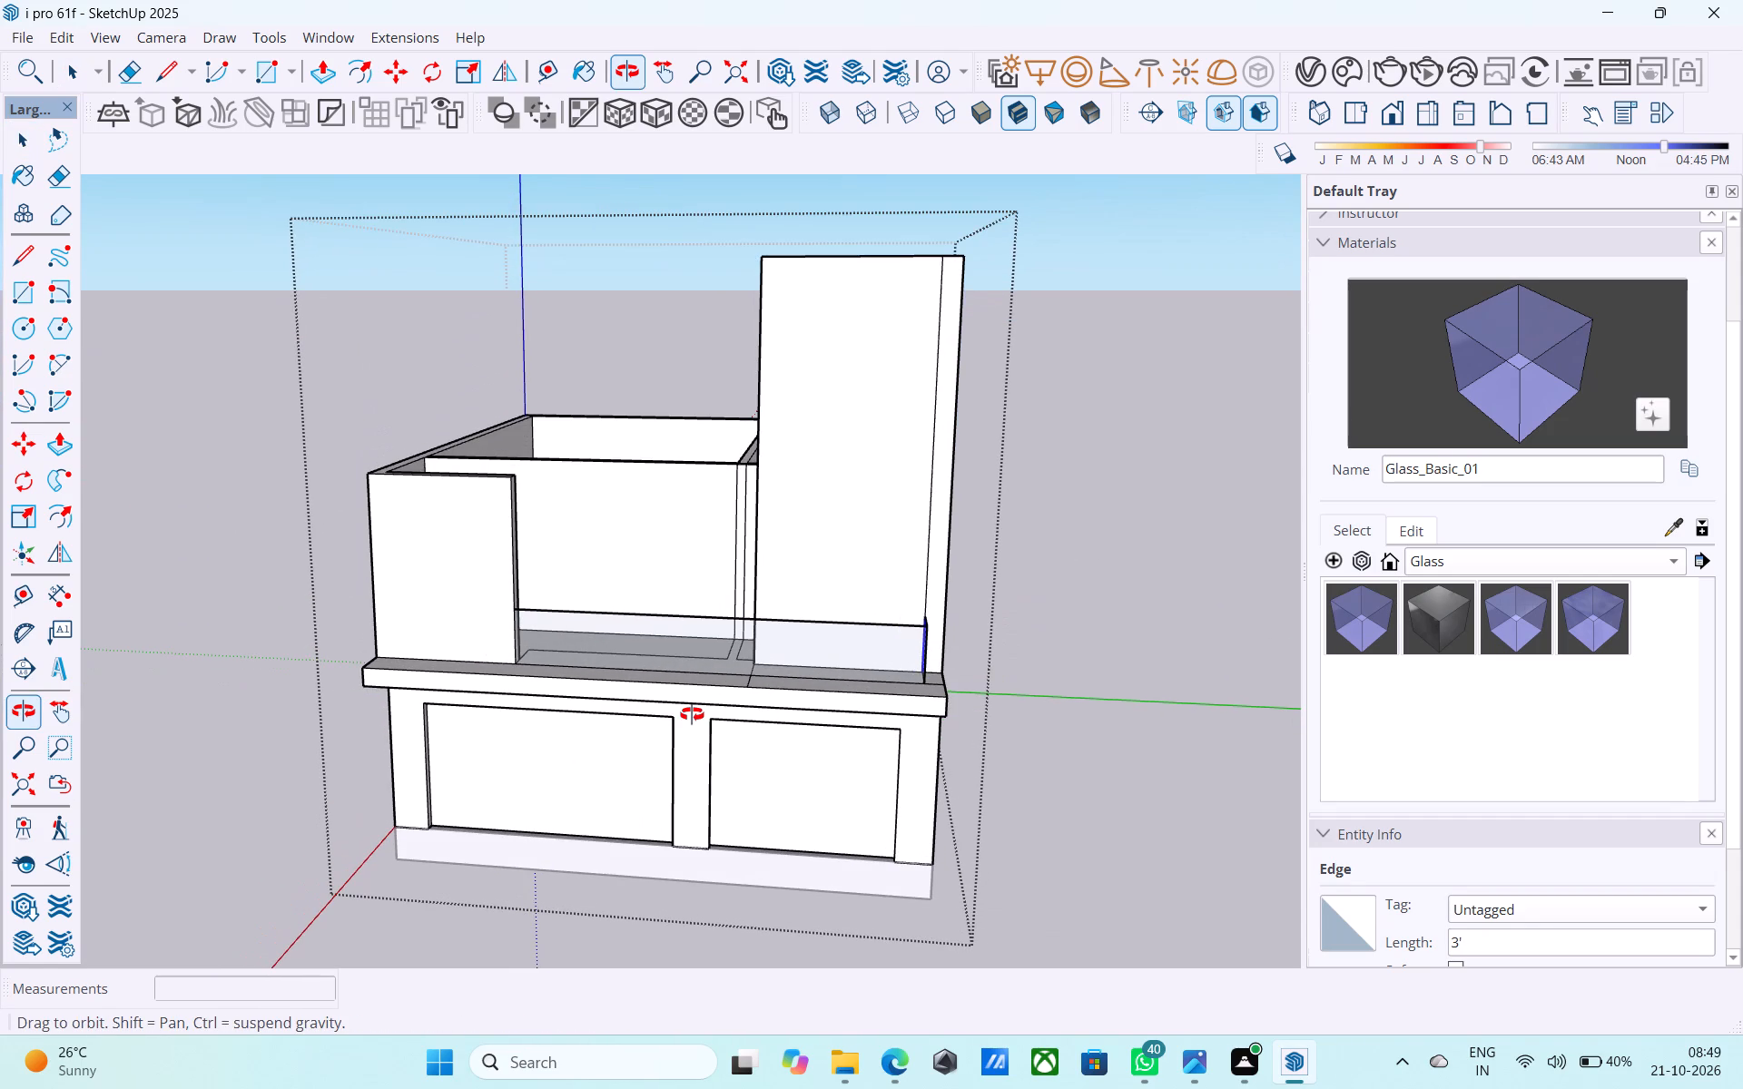
middle_click_drag(692, 714, 818, 649)
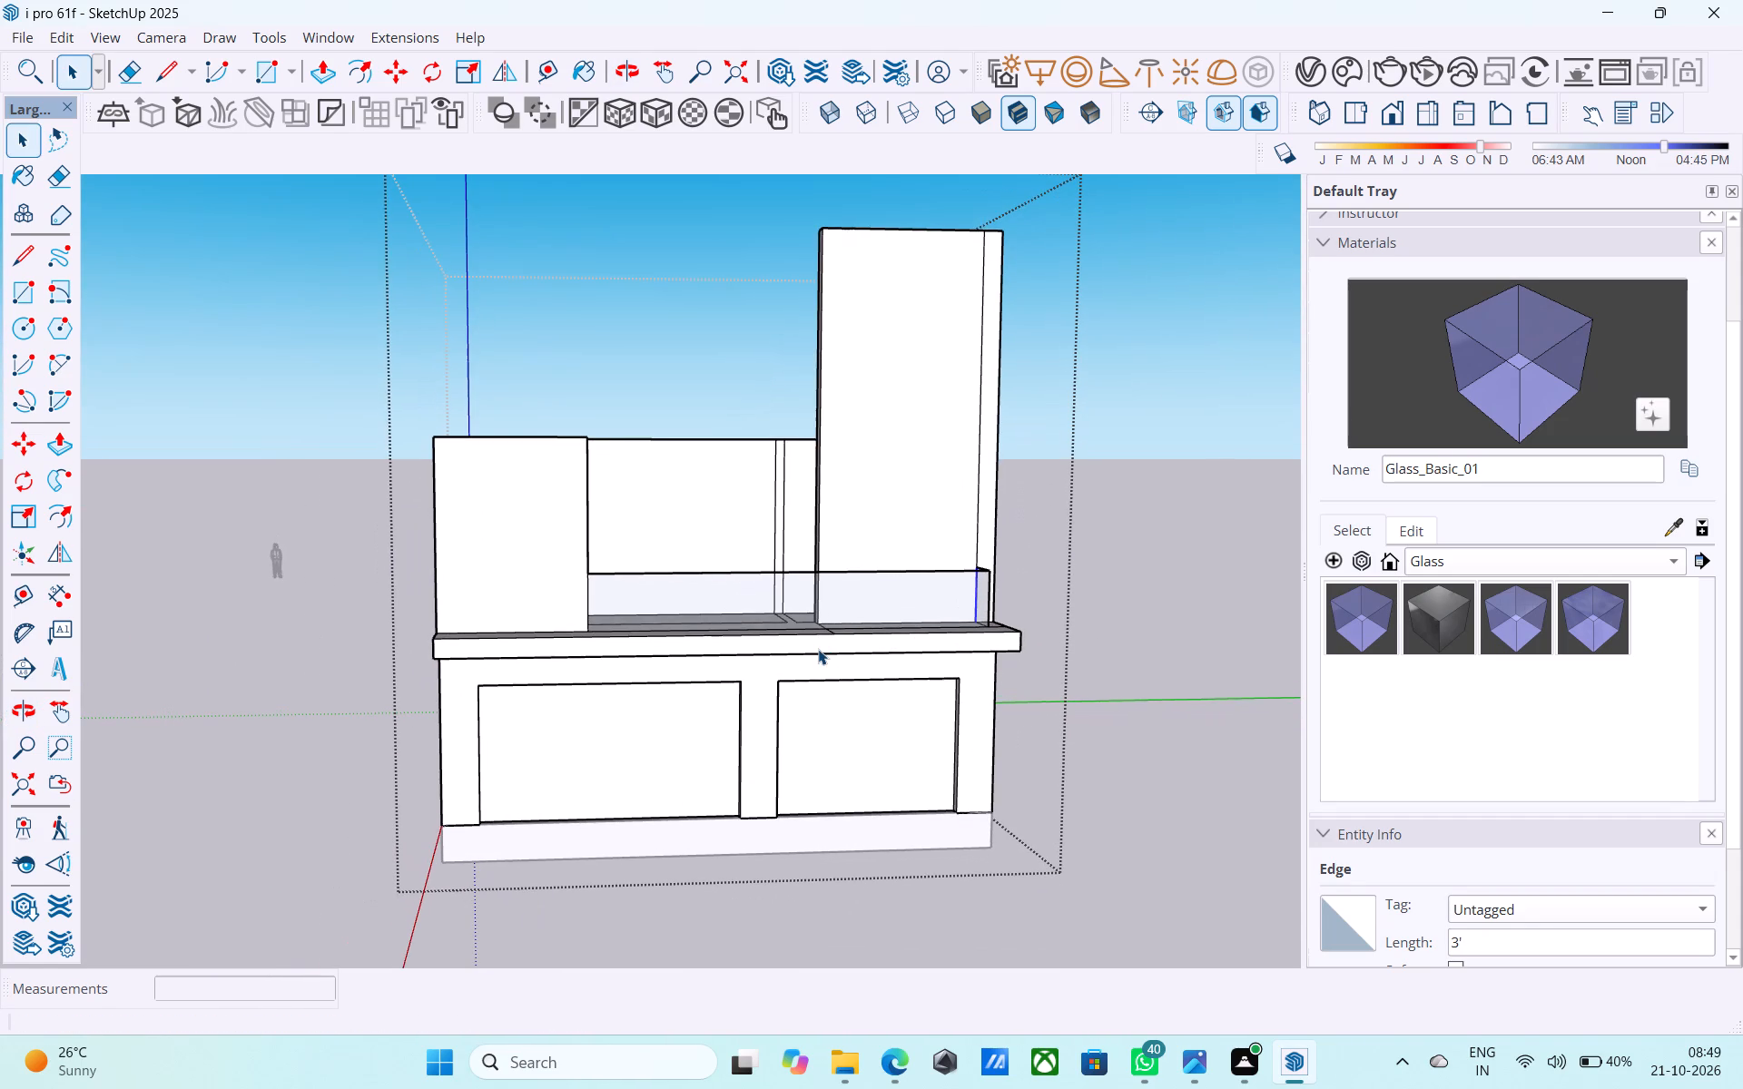
middle_click_drag(818, 649, 1163, 931)
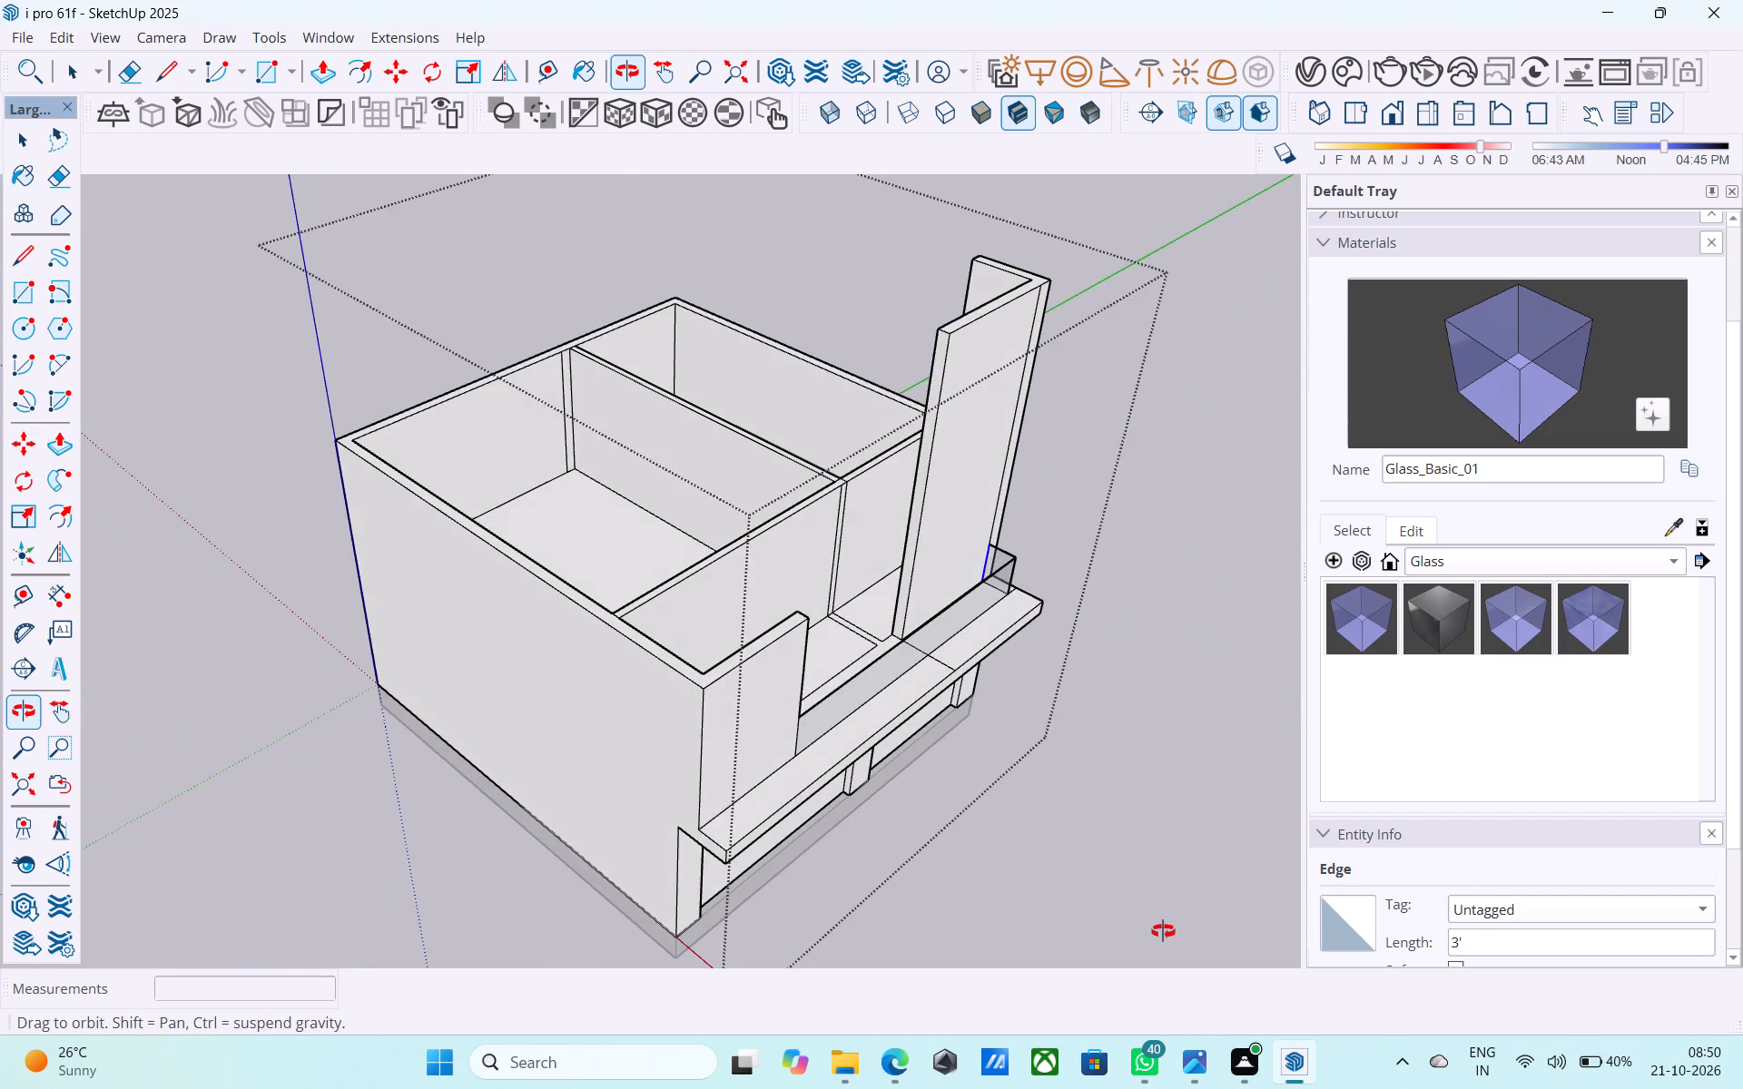
middle_click_drag(1163, 931, 806, 1006)
scroll(799, 974, "up", 1)
scroll(817, 865, "down", 5)
middle_click_drag(810, 861, 803, 853)
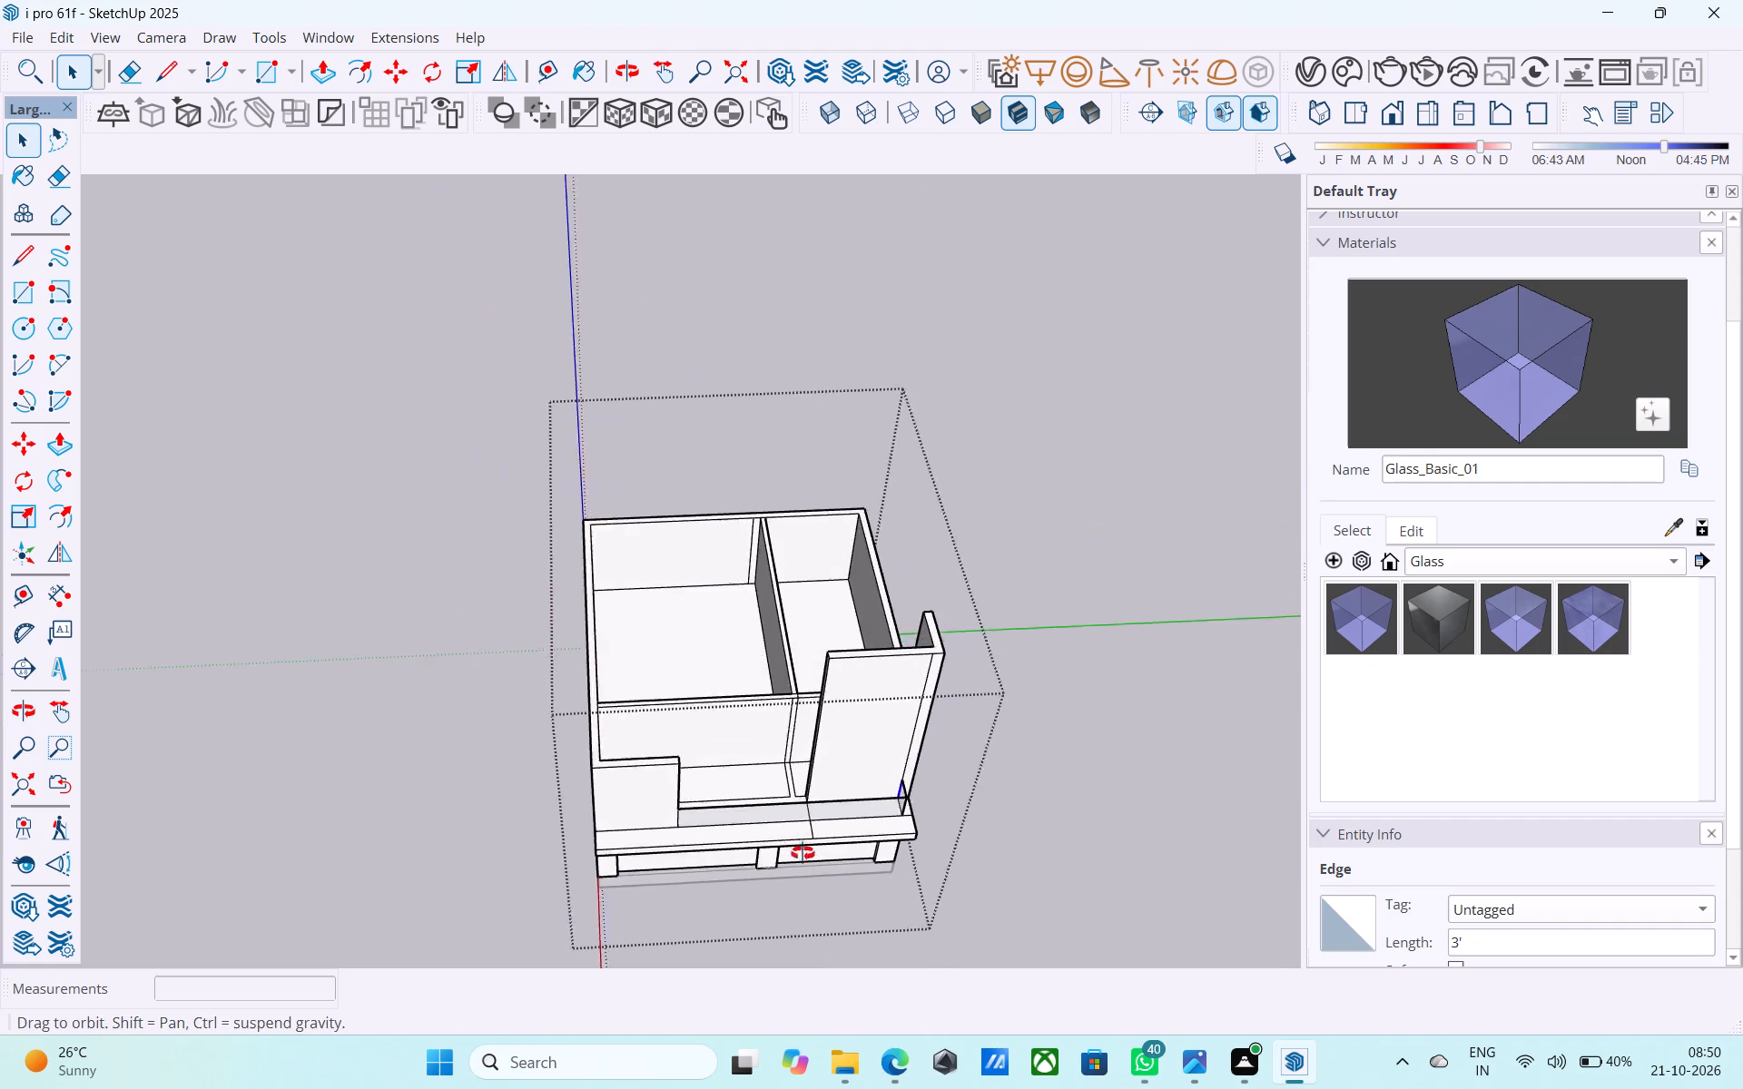
middle_click_drag(803, 853, 368, 649)
scroll(383, 637, "up", 4)
middle_click_drag(451, 706, 417, 692)
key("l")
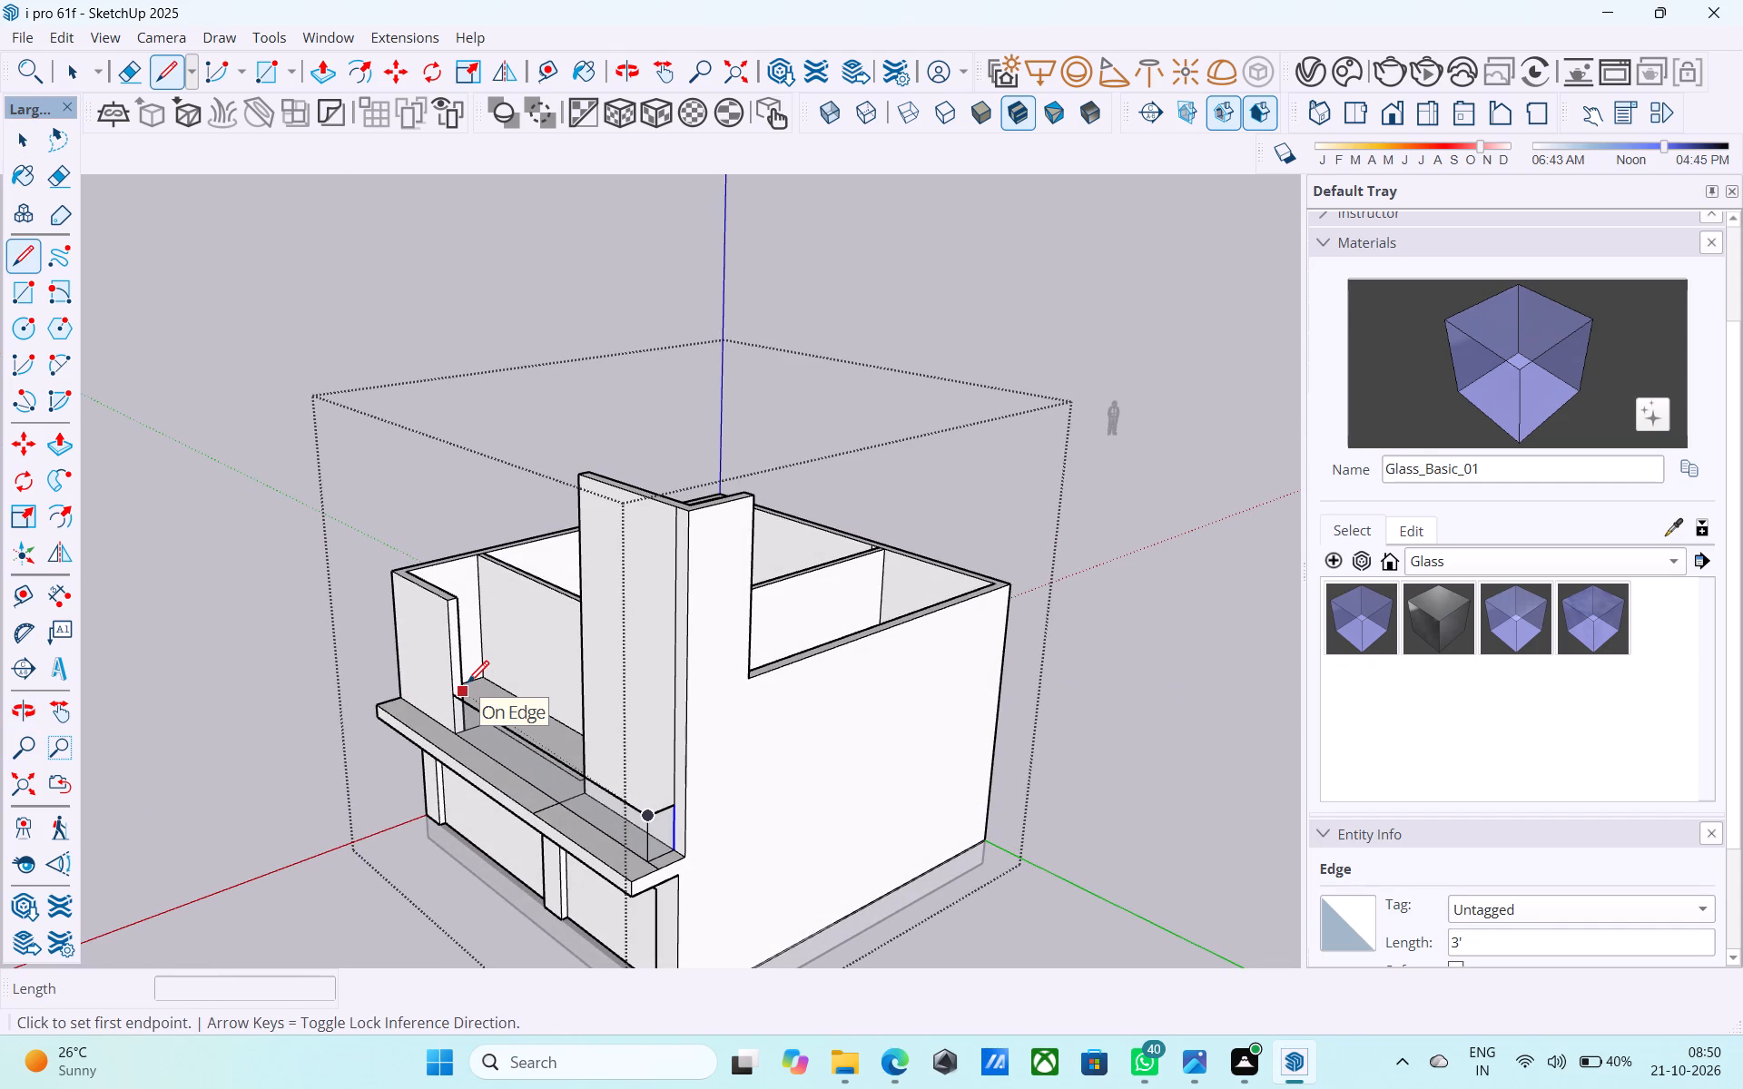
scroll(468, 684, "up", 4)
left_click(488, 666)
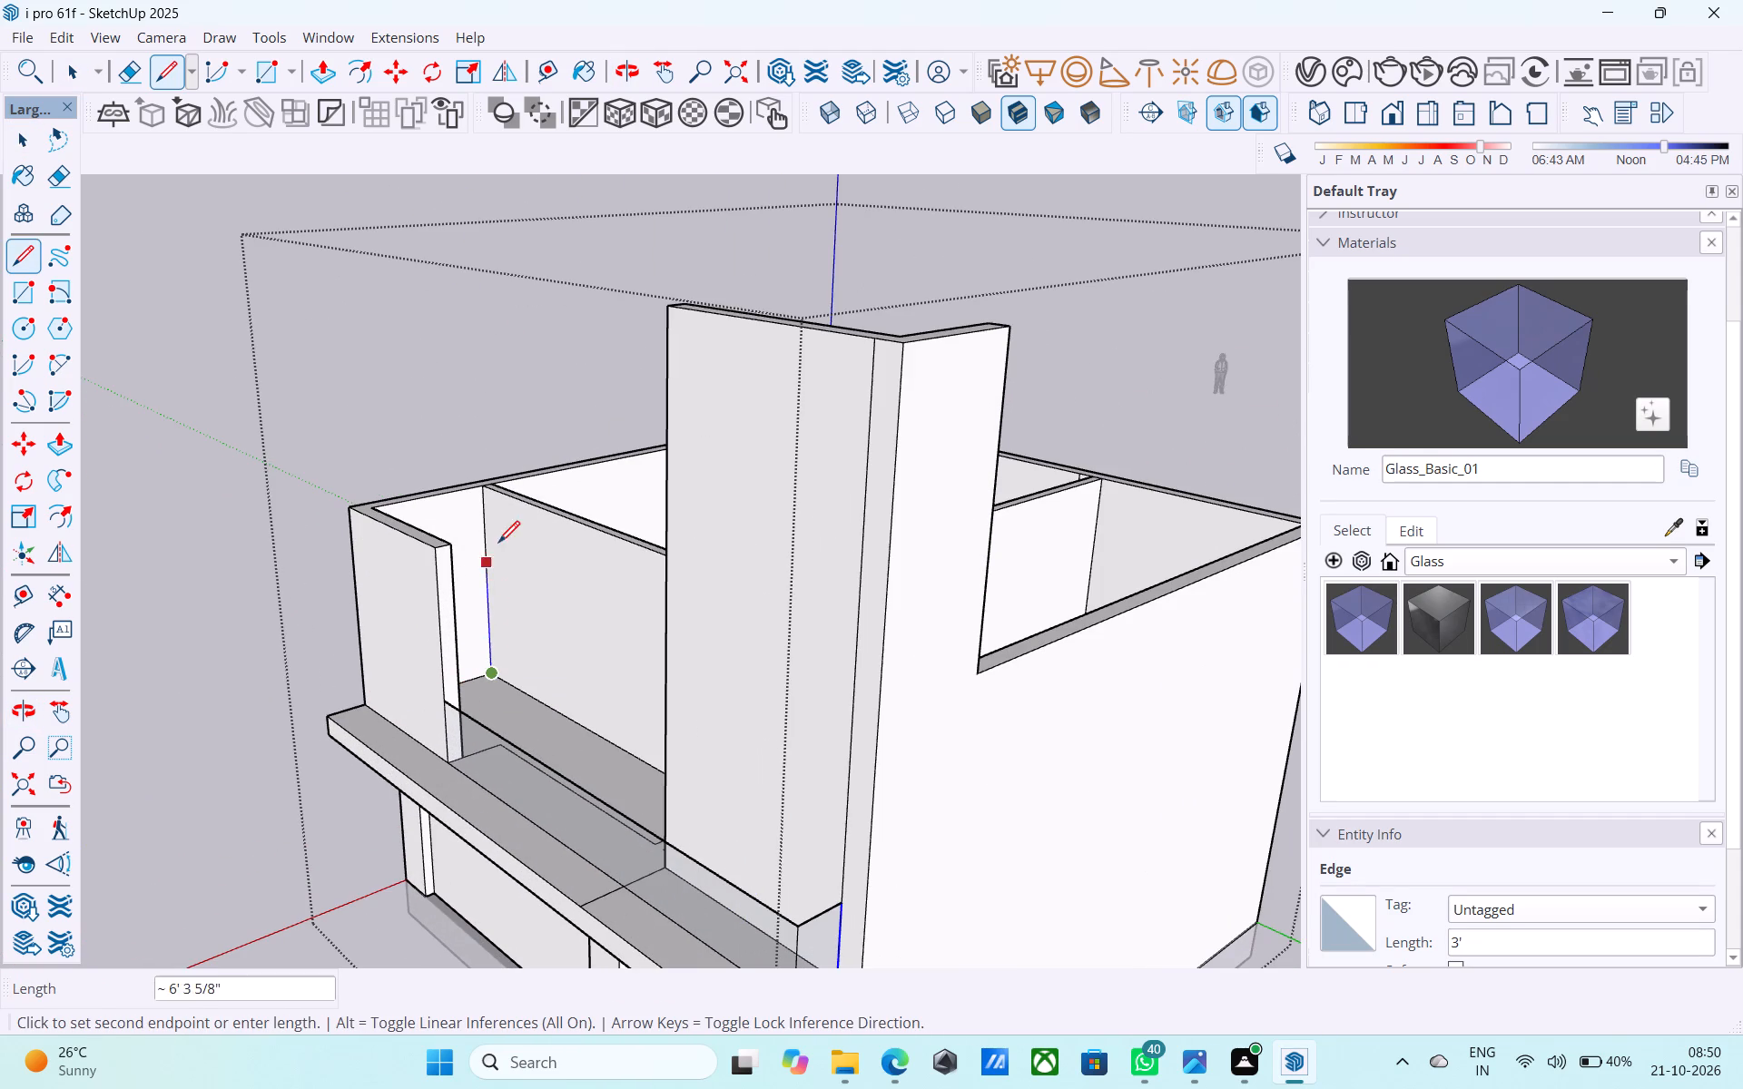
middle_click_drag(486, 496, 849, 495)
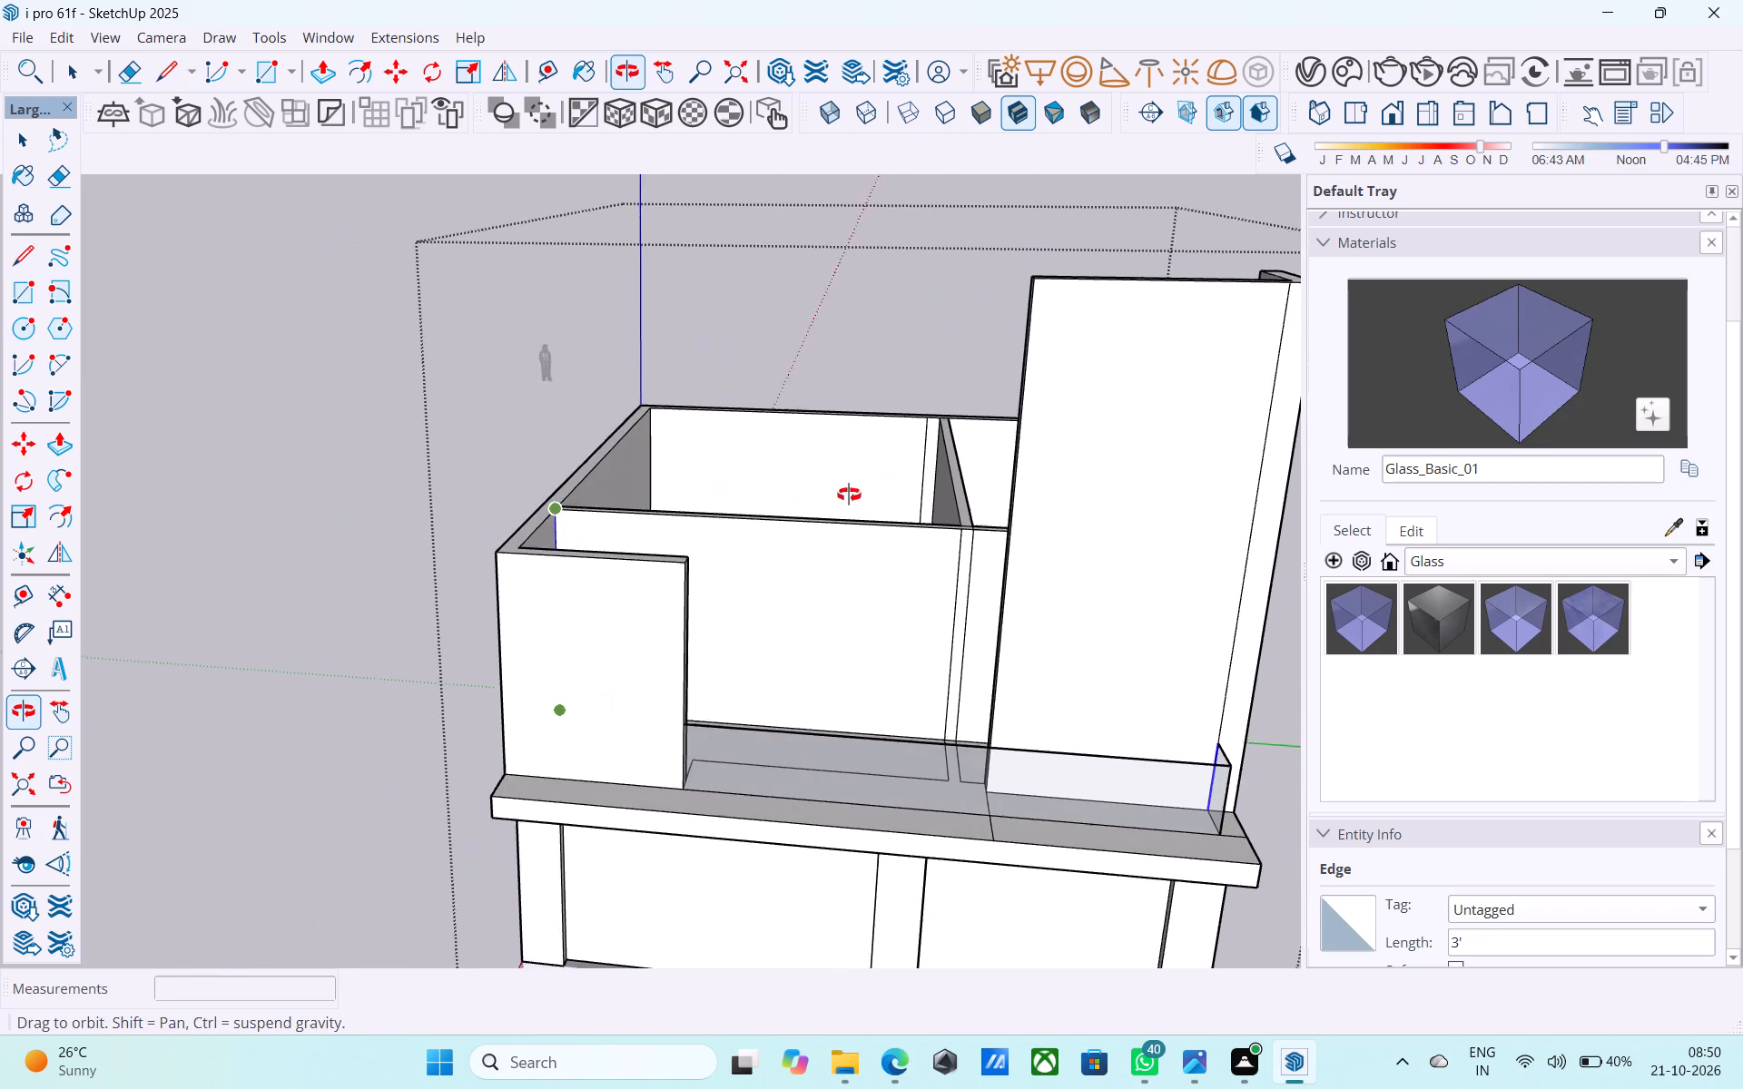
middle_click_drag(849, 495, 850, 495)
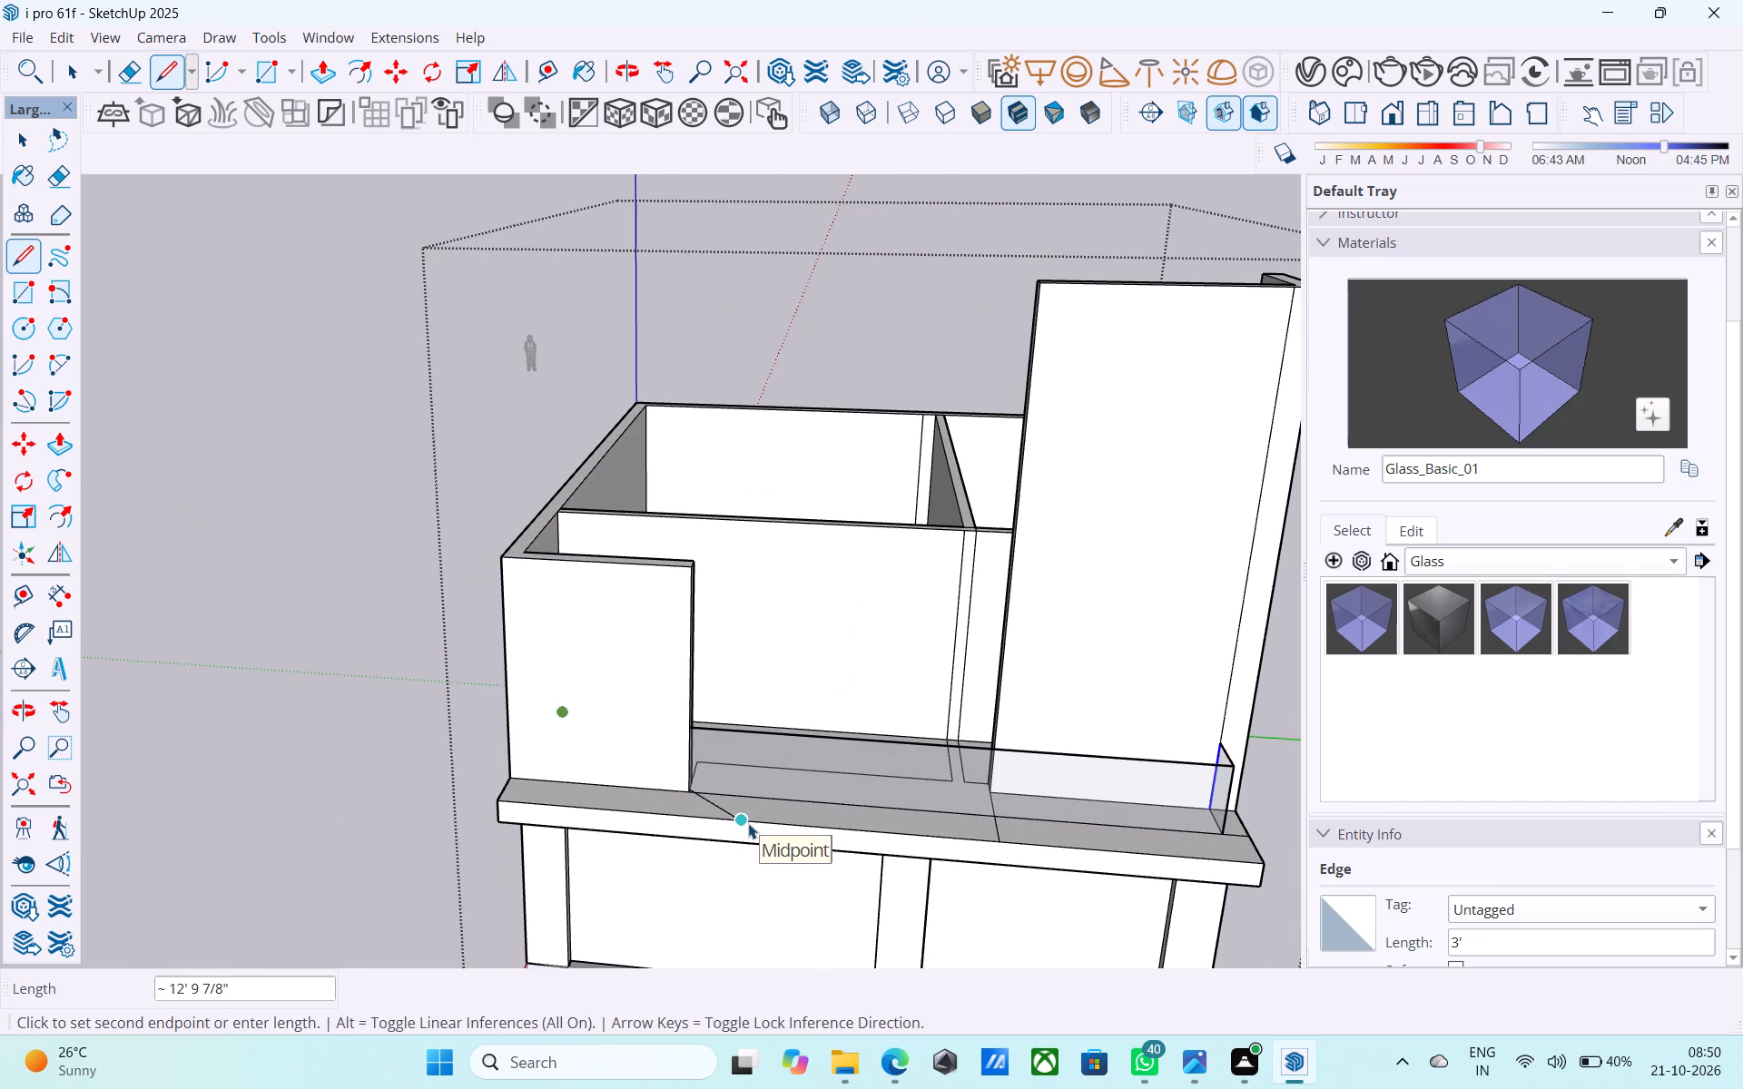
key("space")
Review the overall front elevation from a distance, including the tower, balcony and ground-floor openings.
scroll(664, 867, "down", 1)
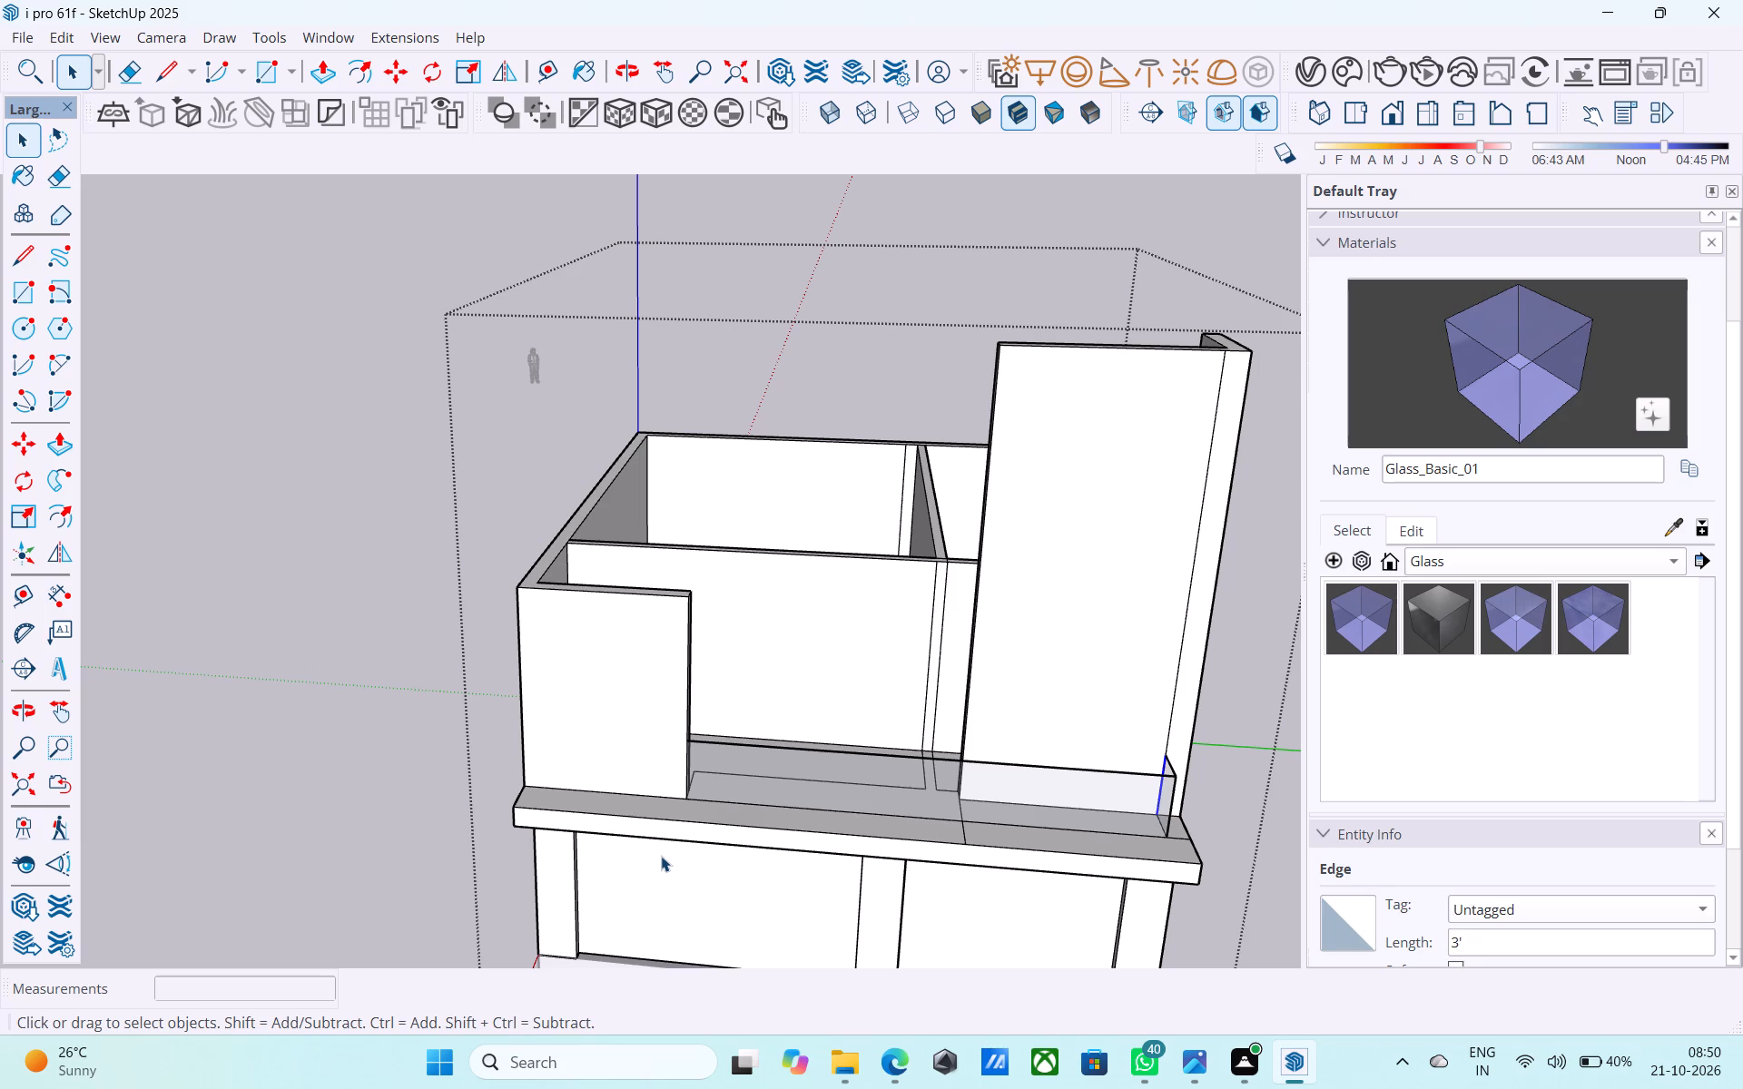
scroll(734, 858, "down", 3)
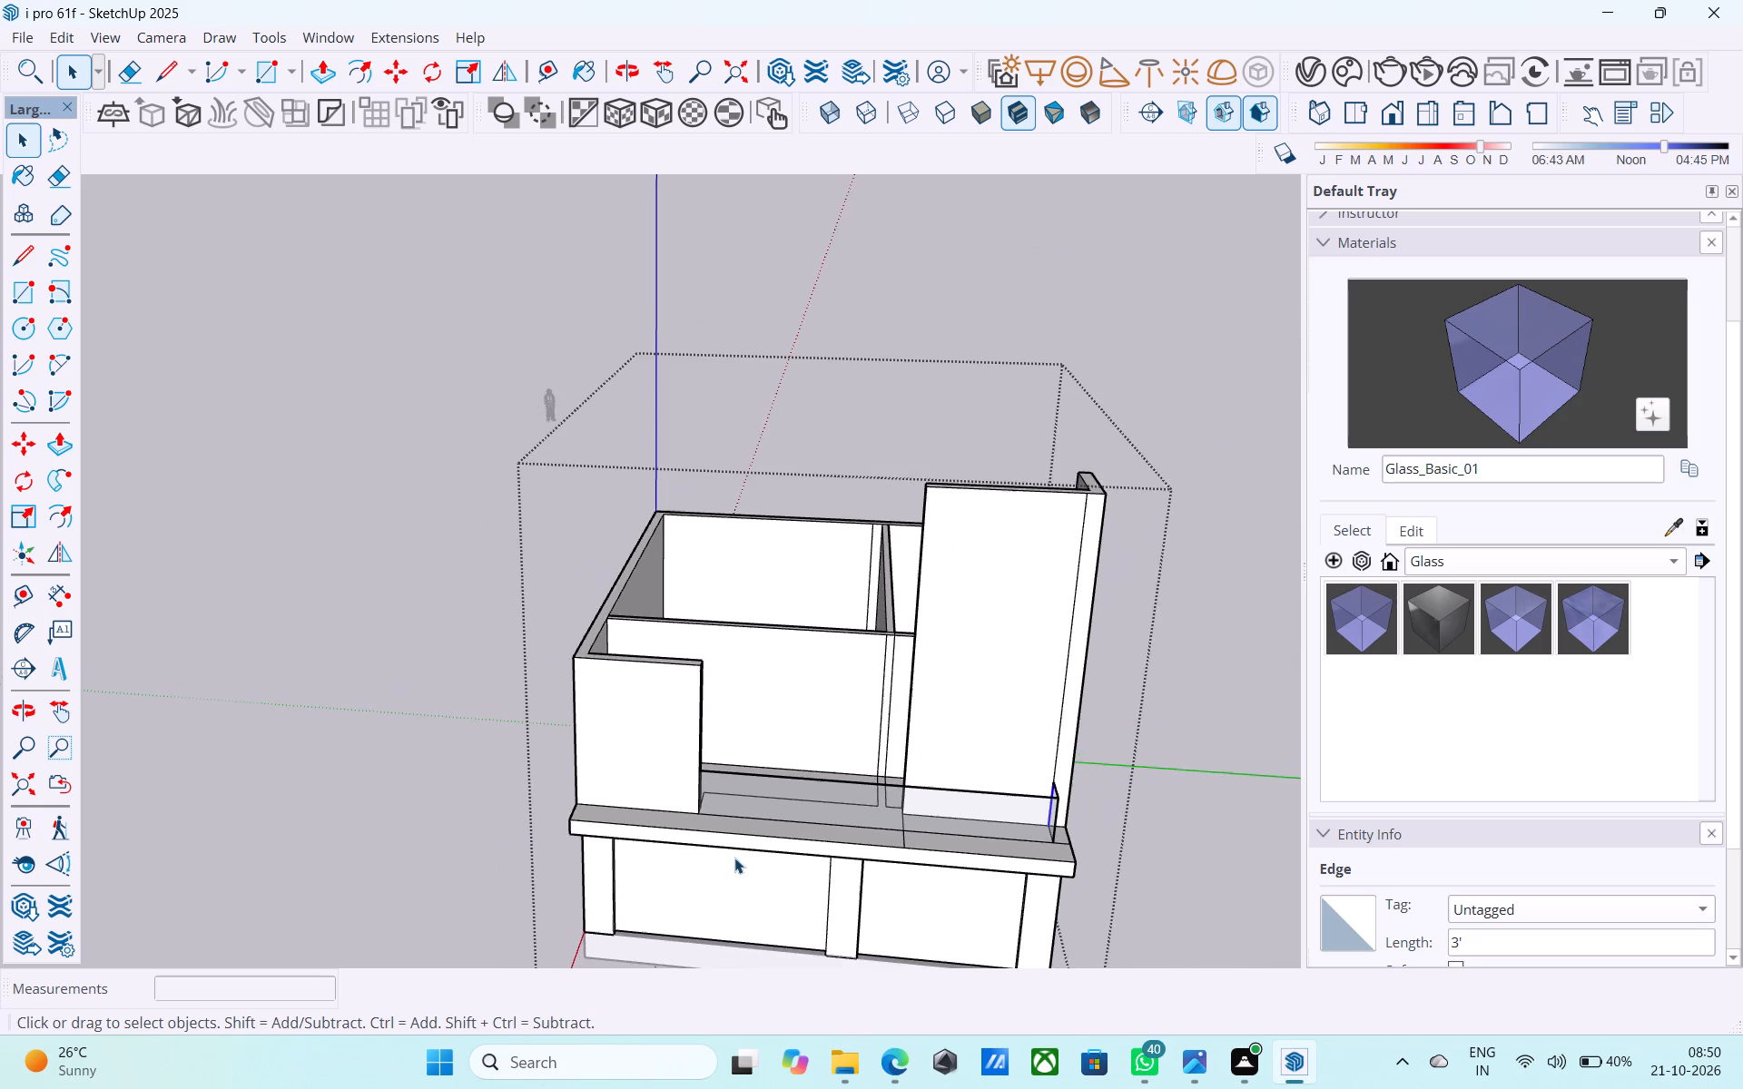
middle_click_drag(734, 858, 726, 830)
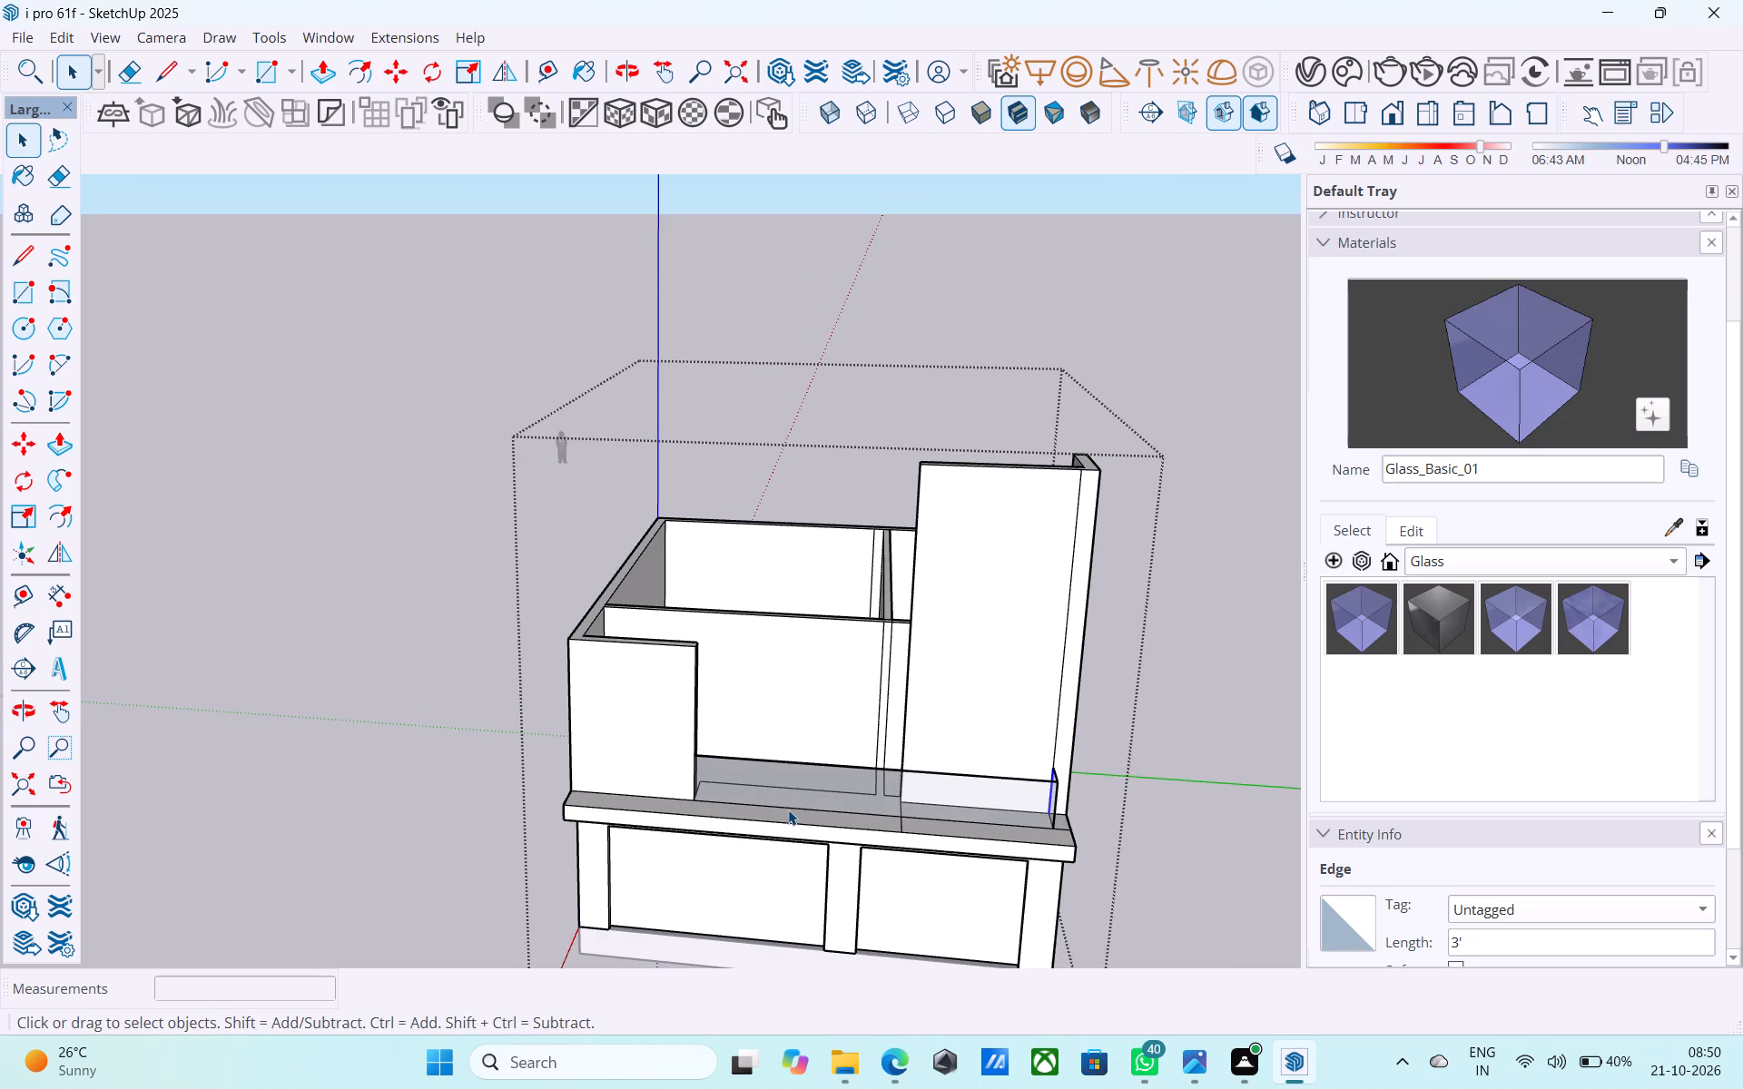
scroll(788, 809, "down", 3)
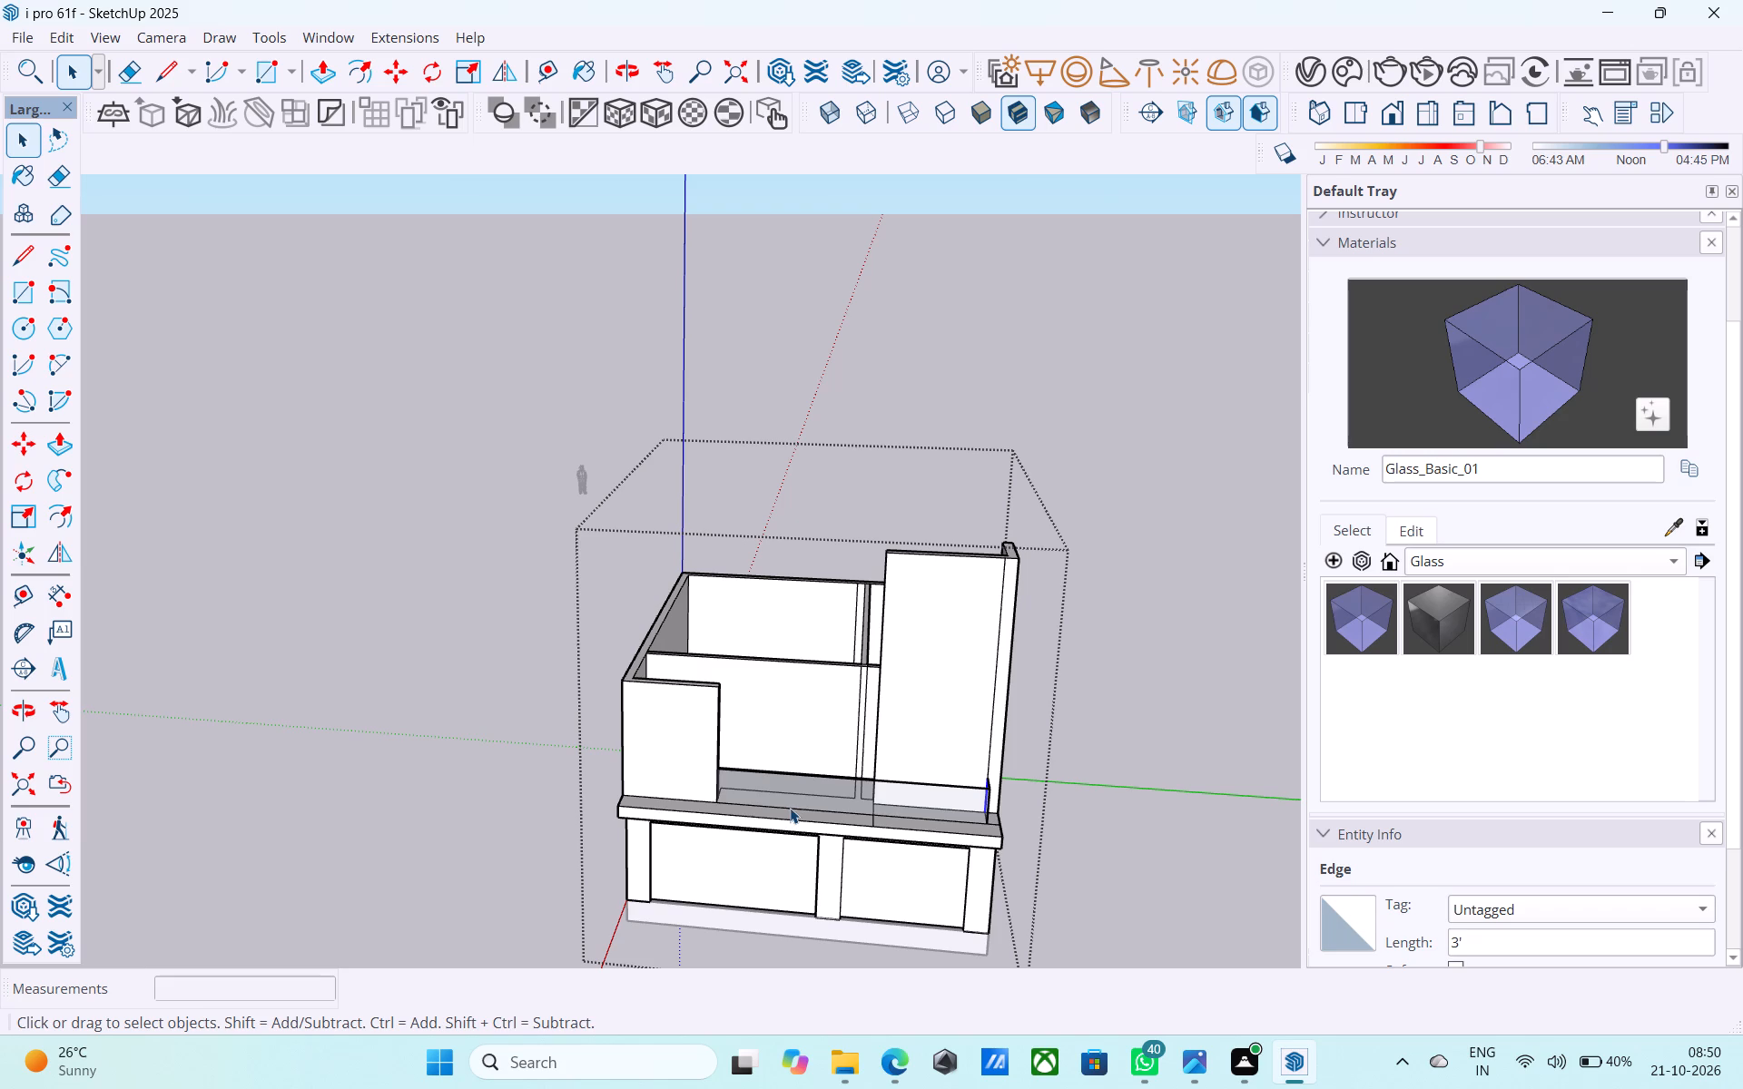
scroll(790, 808, "down", 2)
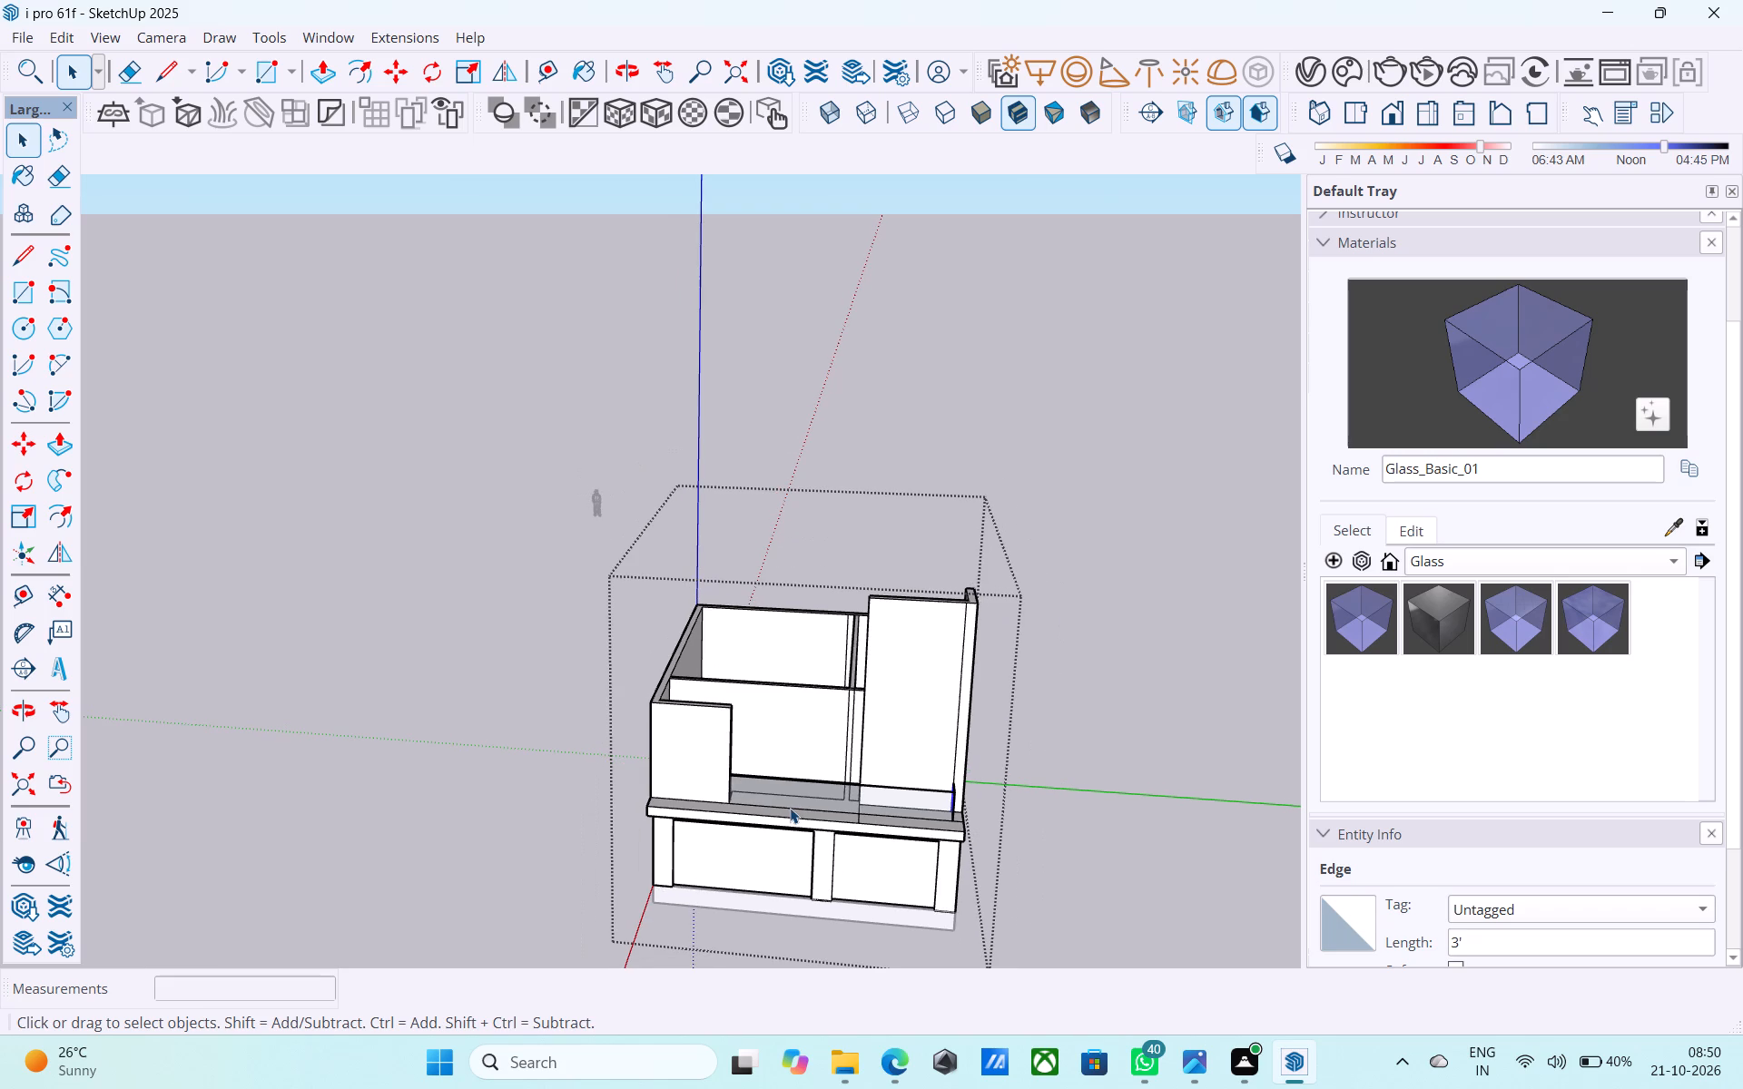
scroll(790, 808, "down", 2)
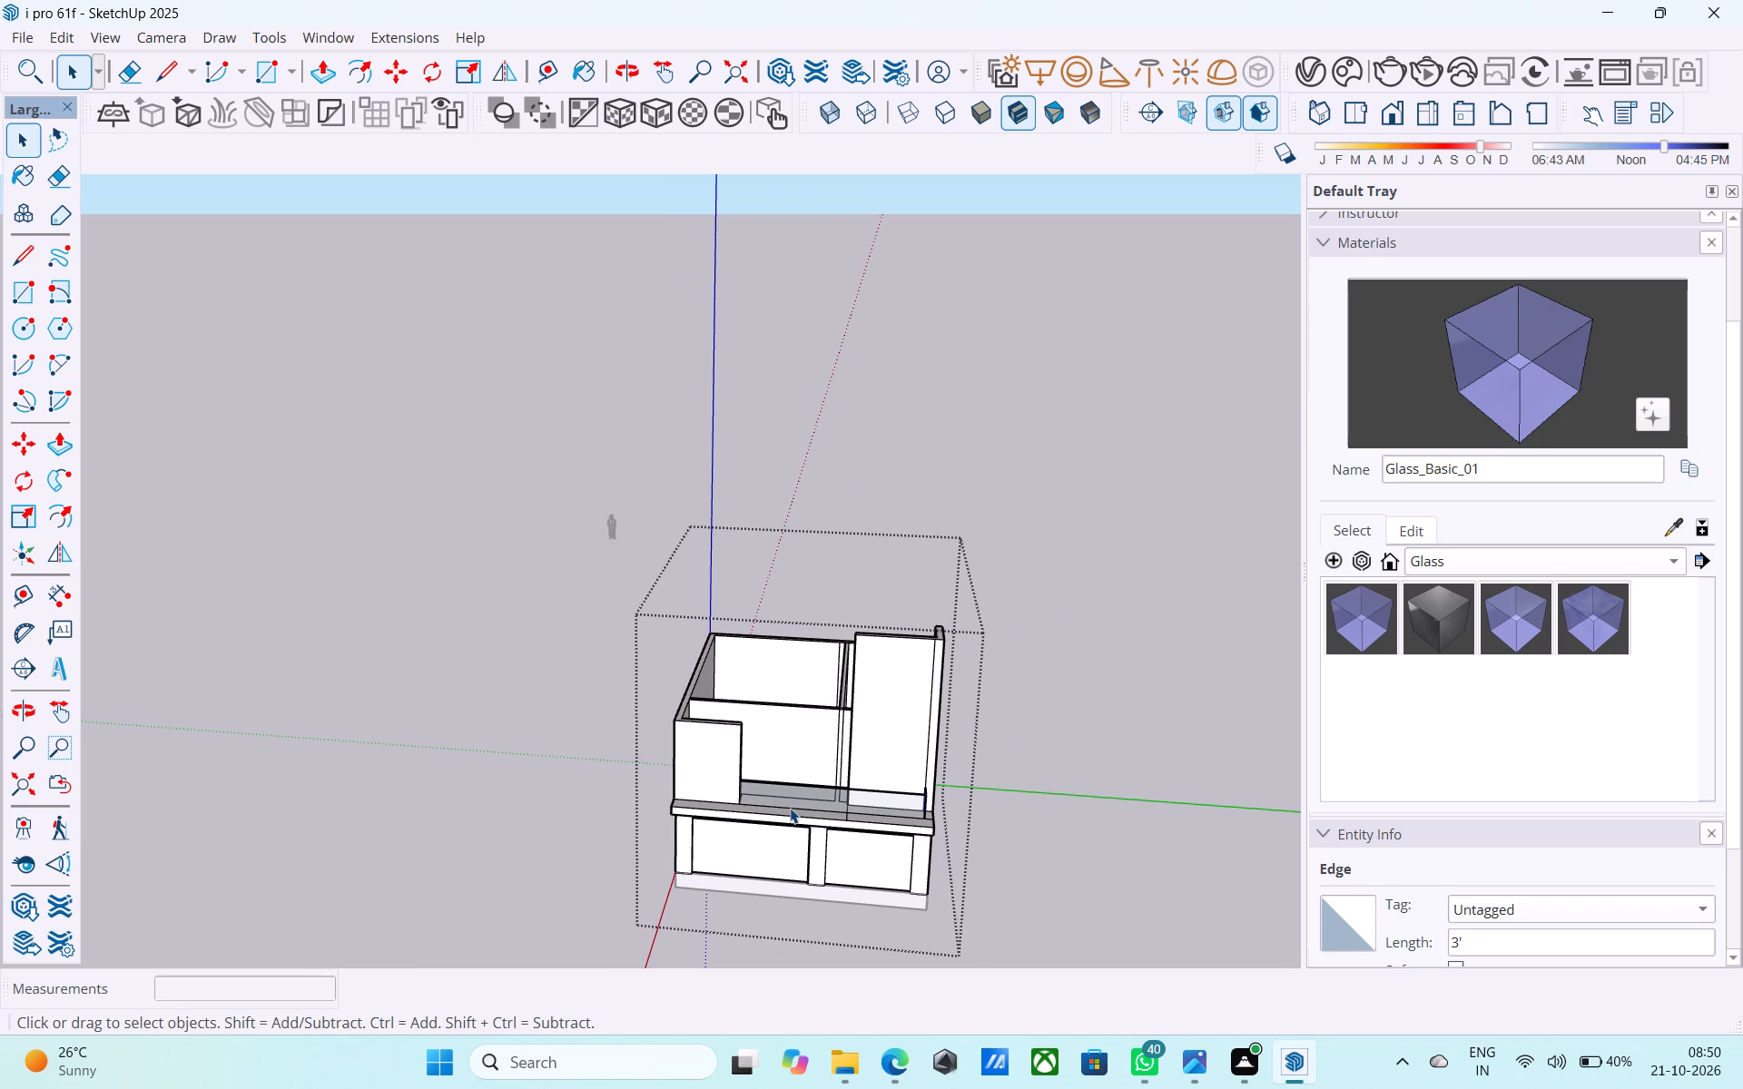
scroll(790, 808, "down", 1)
middle_click_drag(790, 806, 793, 744)
middle_click_drag(770, 840, 758, 831)
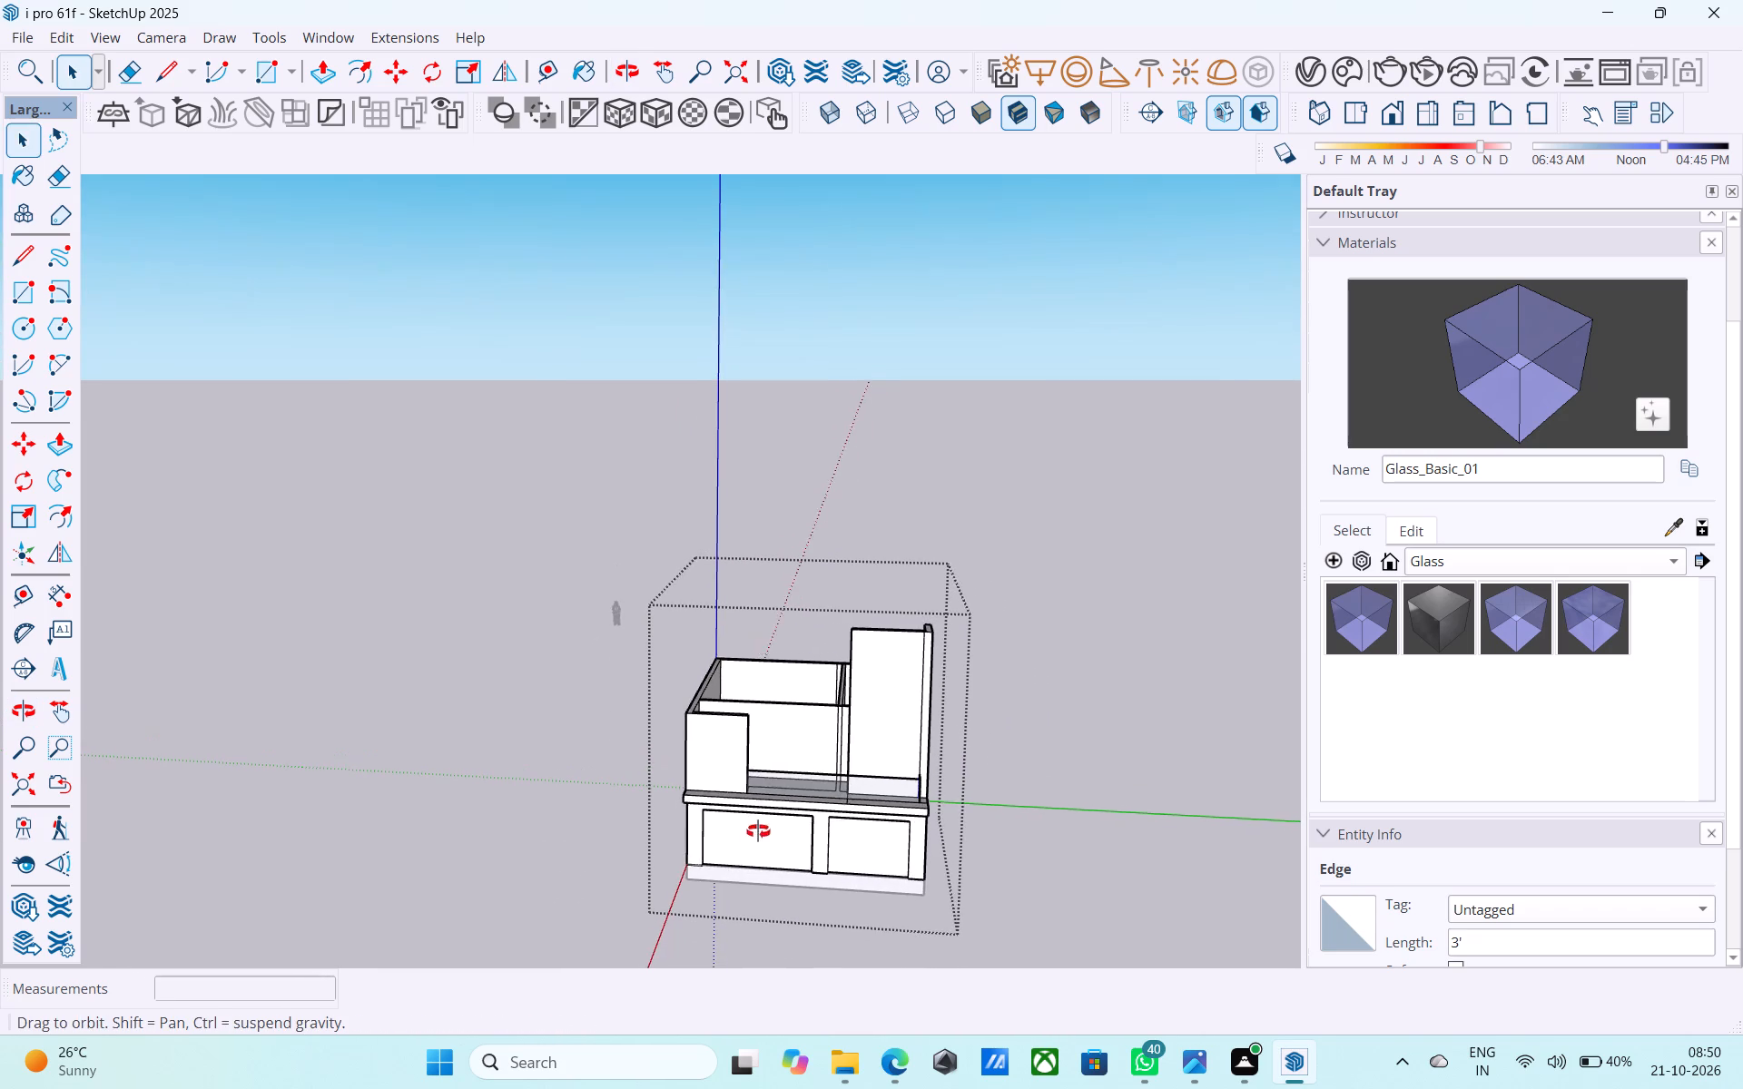
middle_click_drag(758, 831, 814, 715)
middle_click_drag(829, 822, 827, 797)
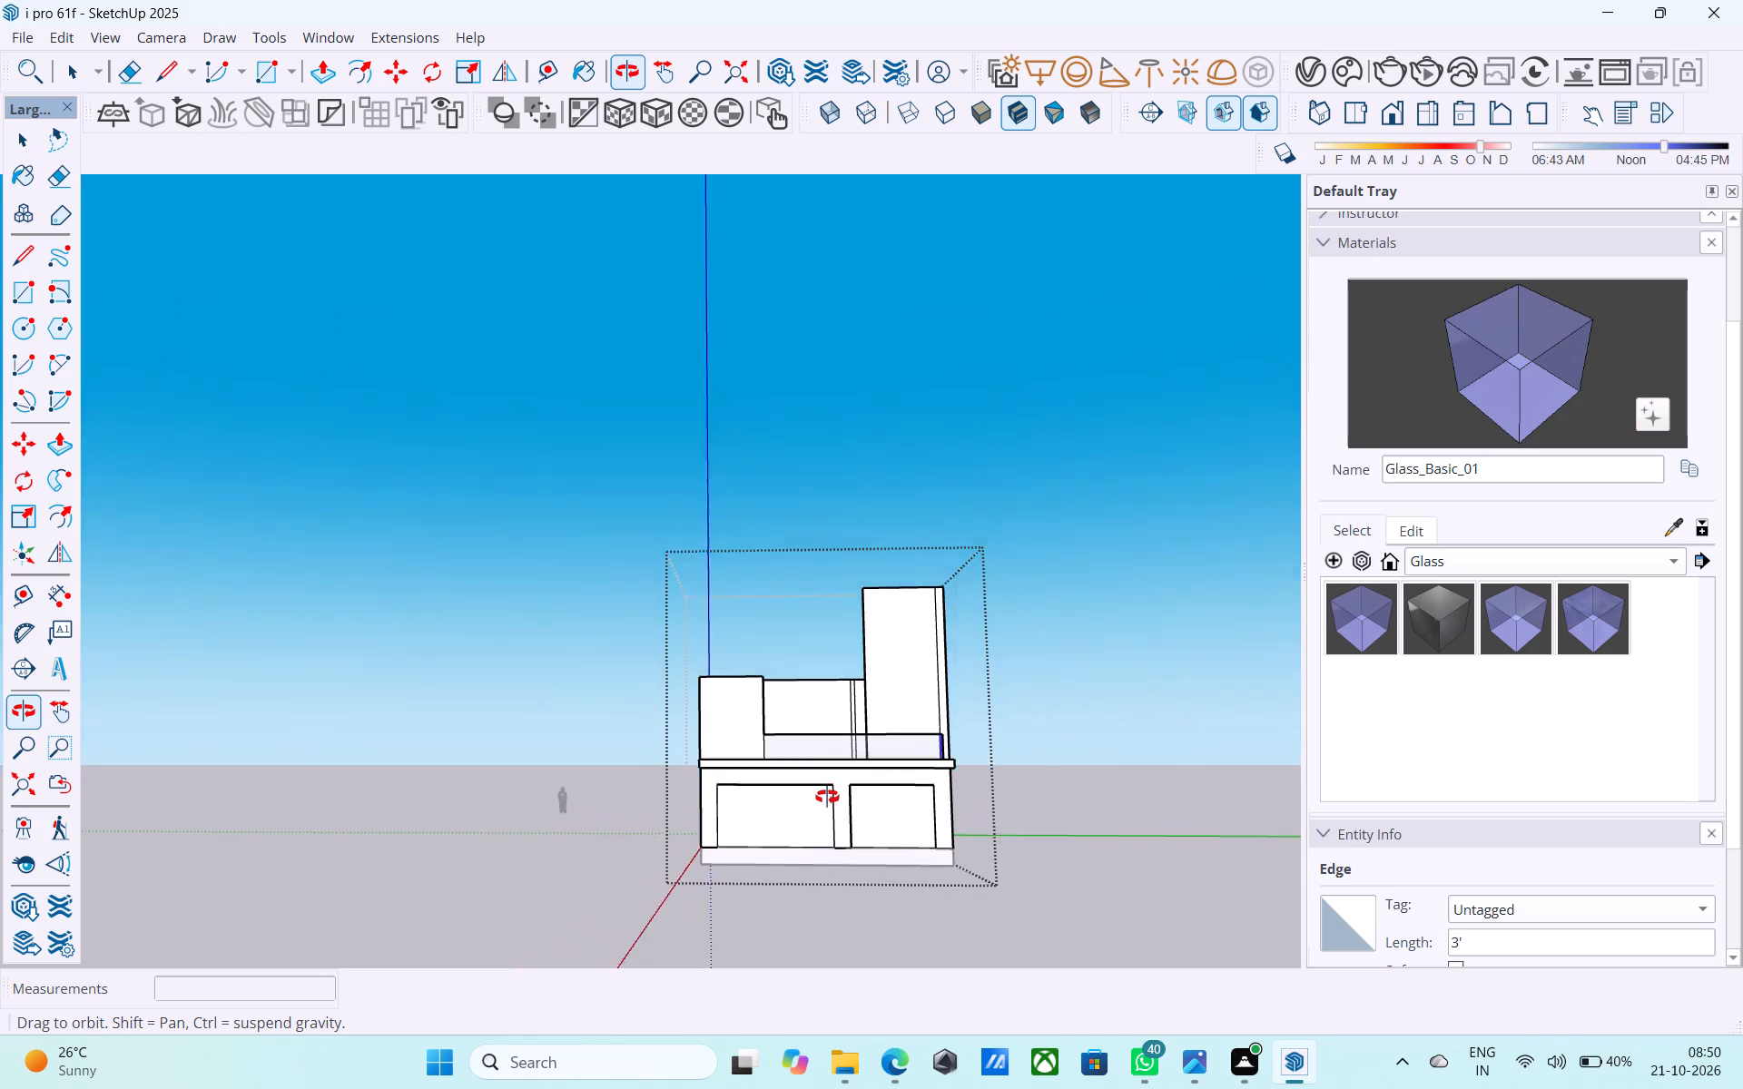
middle_click_drag(827, 797, 825, 813)
scroll(825, 813, "up", 3)
middle_click_drag(820, 807, 828, 874)
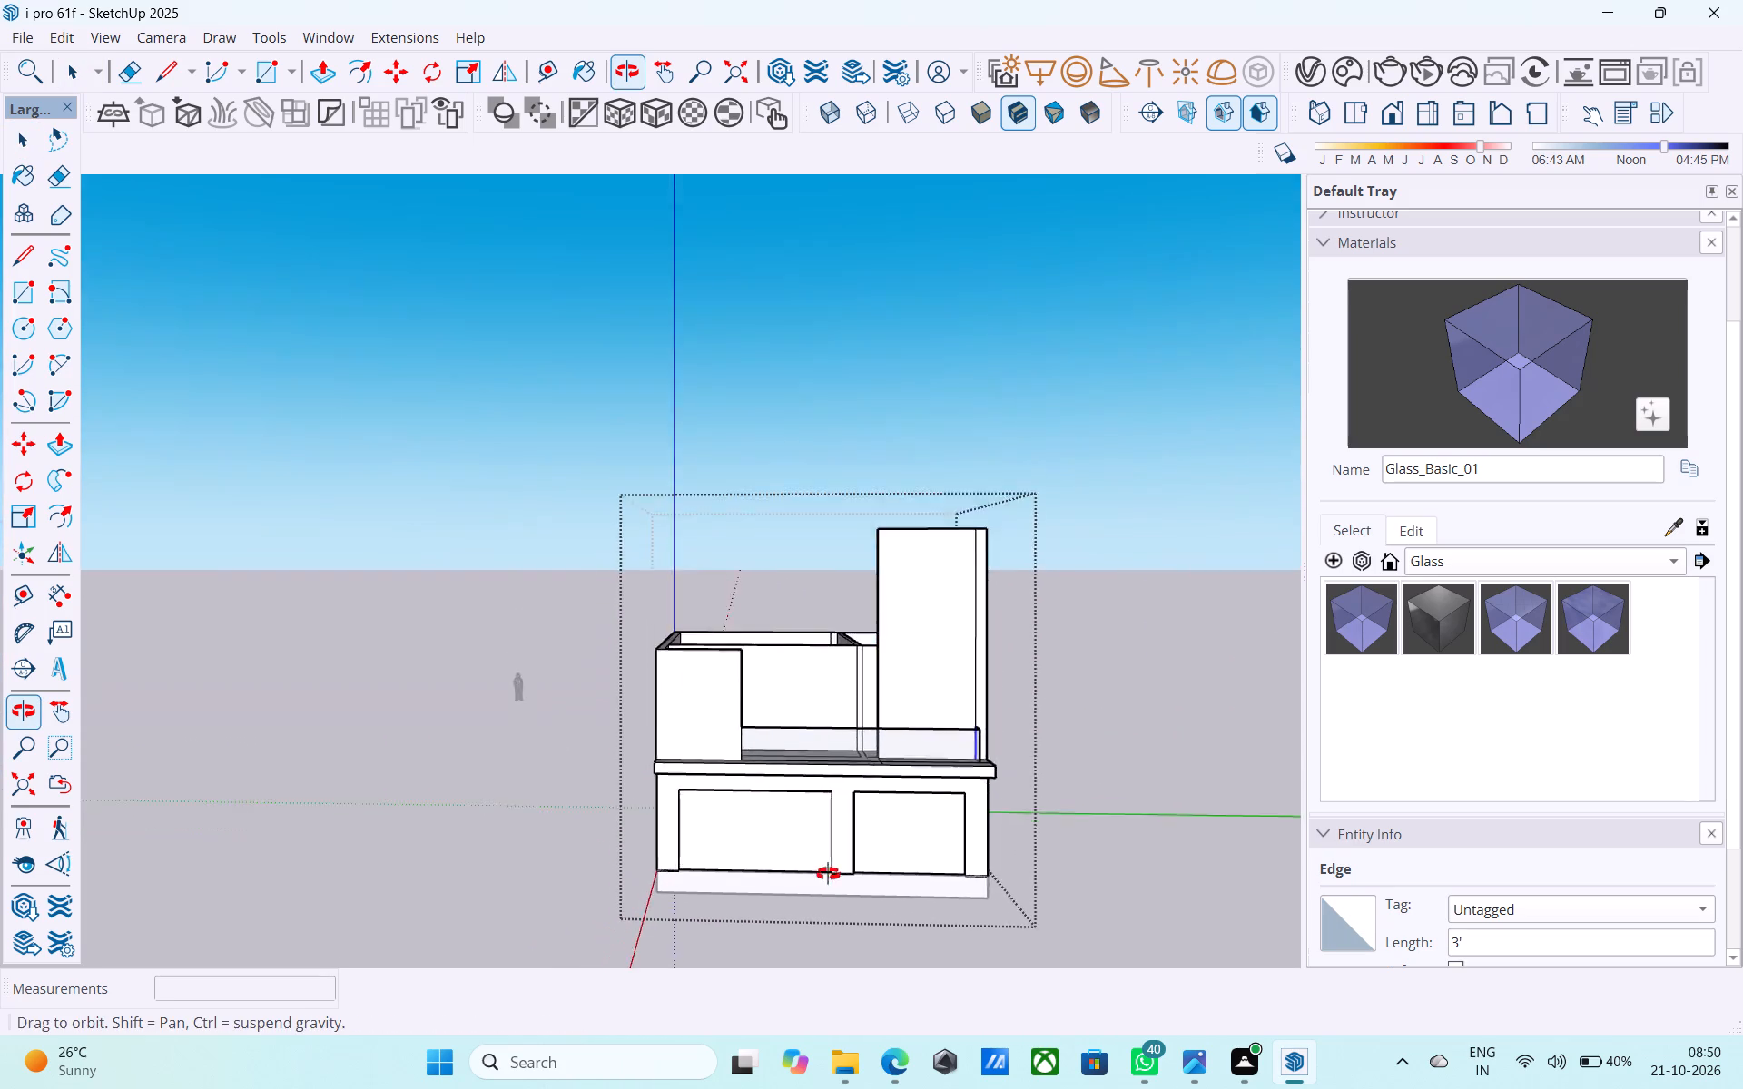
middle_click_drag(828, 874, 841, 932)
Draw a 24' by 18' rectangle closing the top of the larger upper-floor room between its inner wall corners.
scroll(738, 591, "up", 5)
middle_click_drag(724, 527, 706, 569)
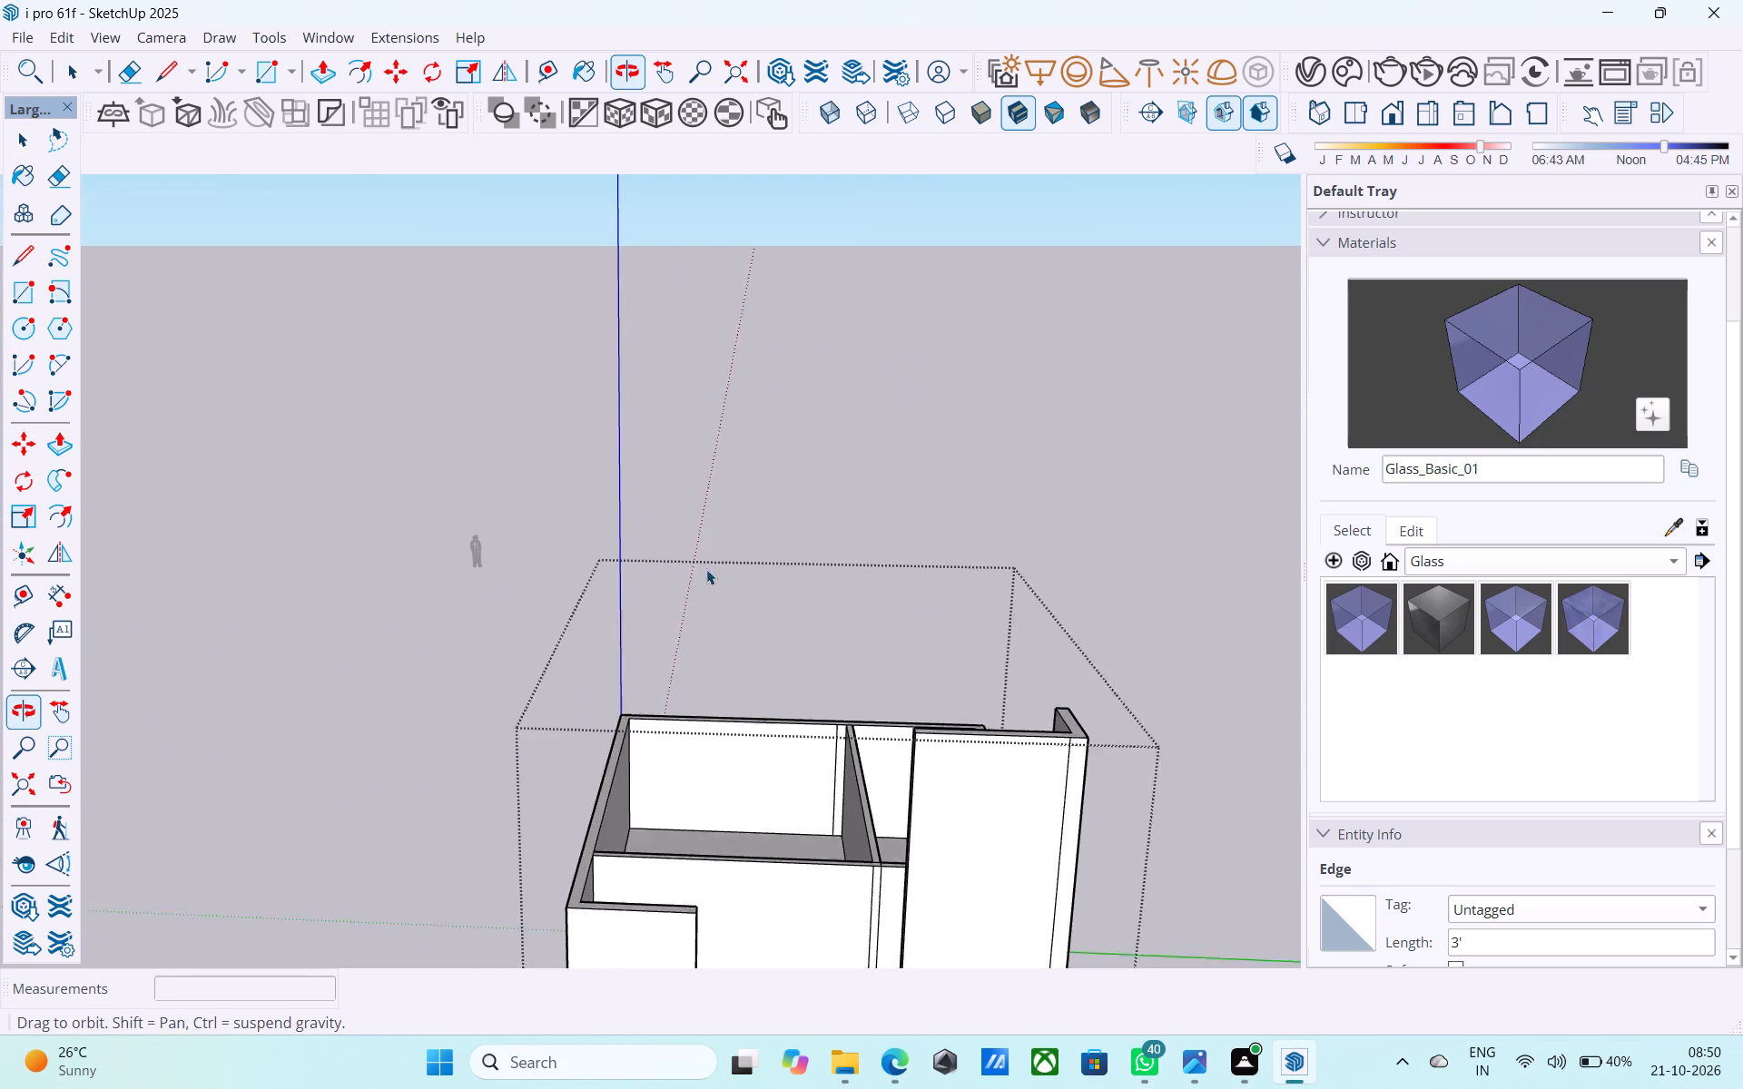
middle_click_drag(706, 569, 706, 571)
scroll(707, 609, "down", 4)
middle_click_drag(687, 679, 687, 760)
middle_click_drag(650, 675, 658, 725)
middle_click_drag(655, 671, 666, 731)
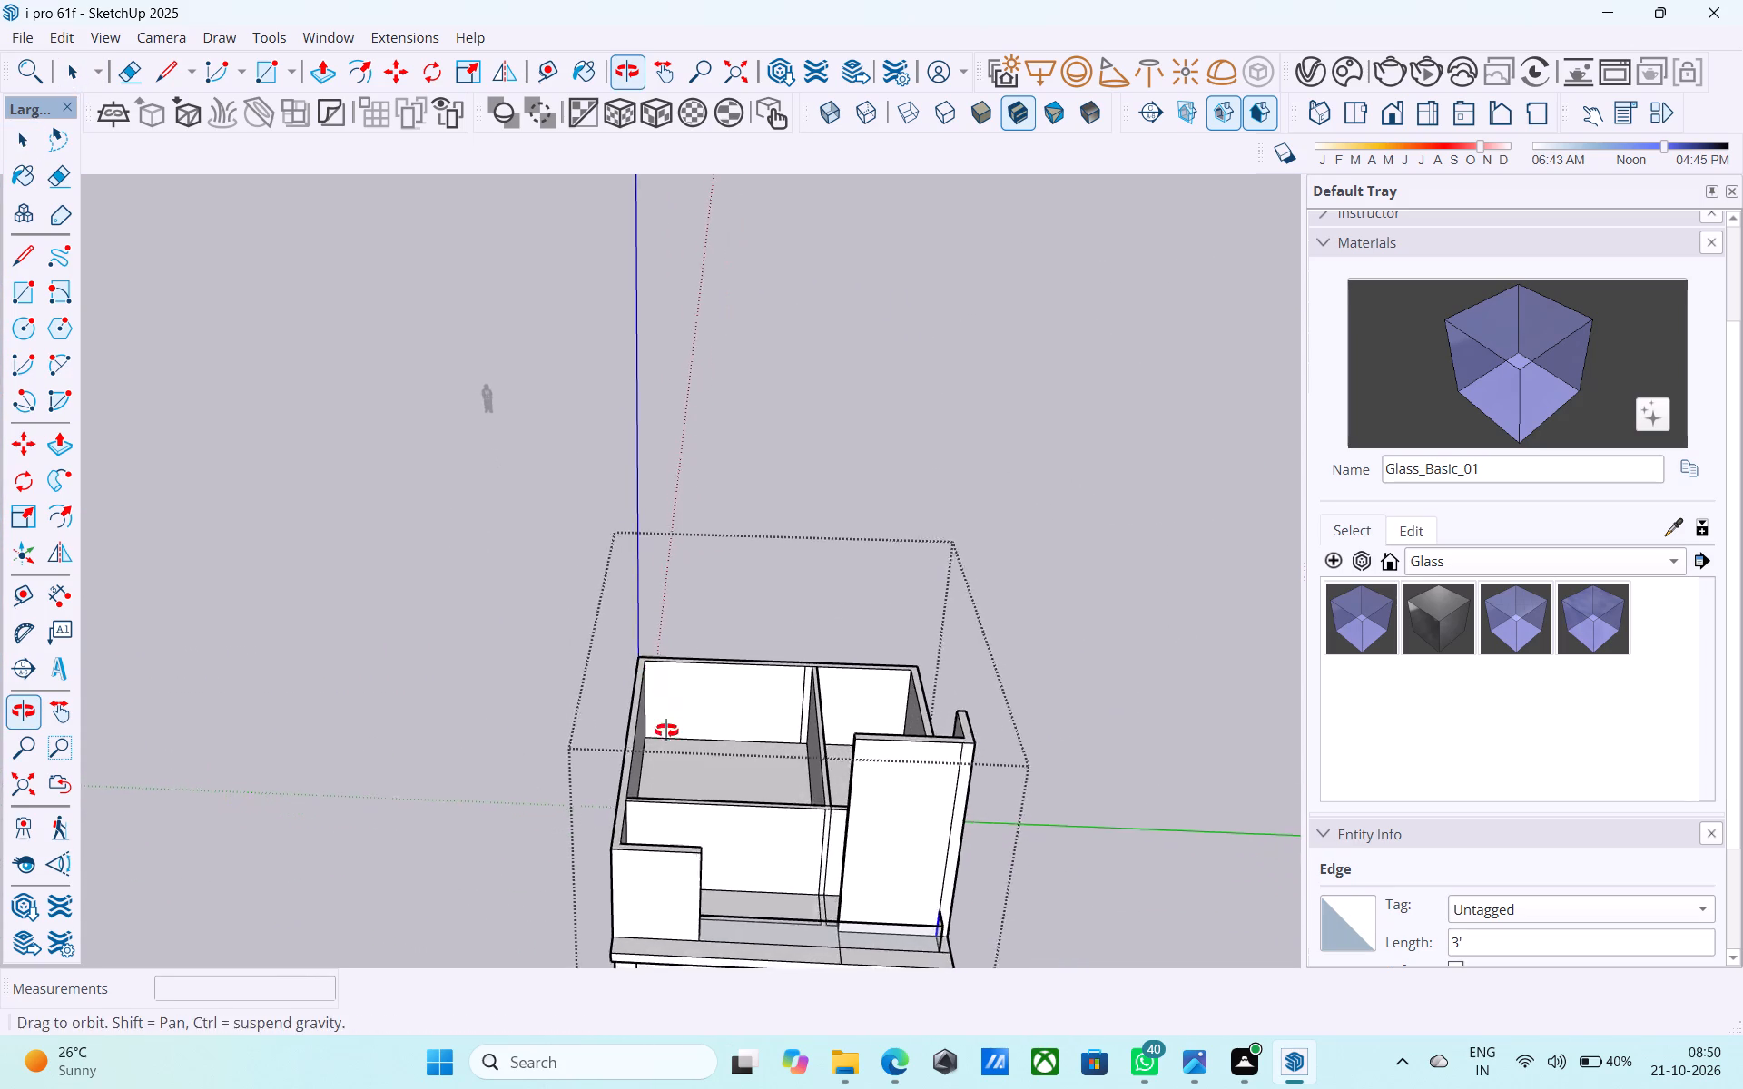
middle_click_drag(666, 731, 674, 883)
scroll(675, 877, "up", 3)
scroll(652, 537, "down", 6)
scroll(702, 782, "up", 10)
key("r")
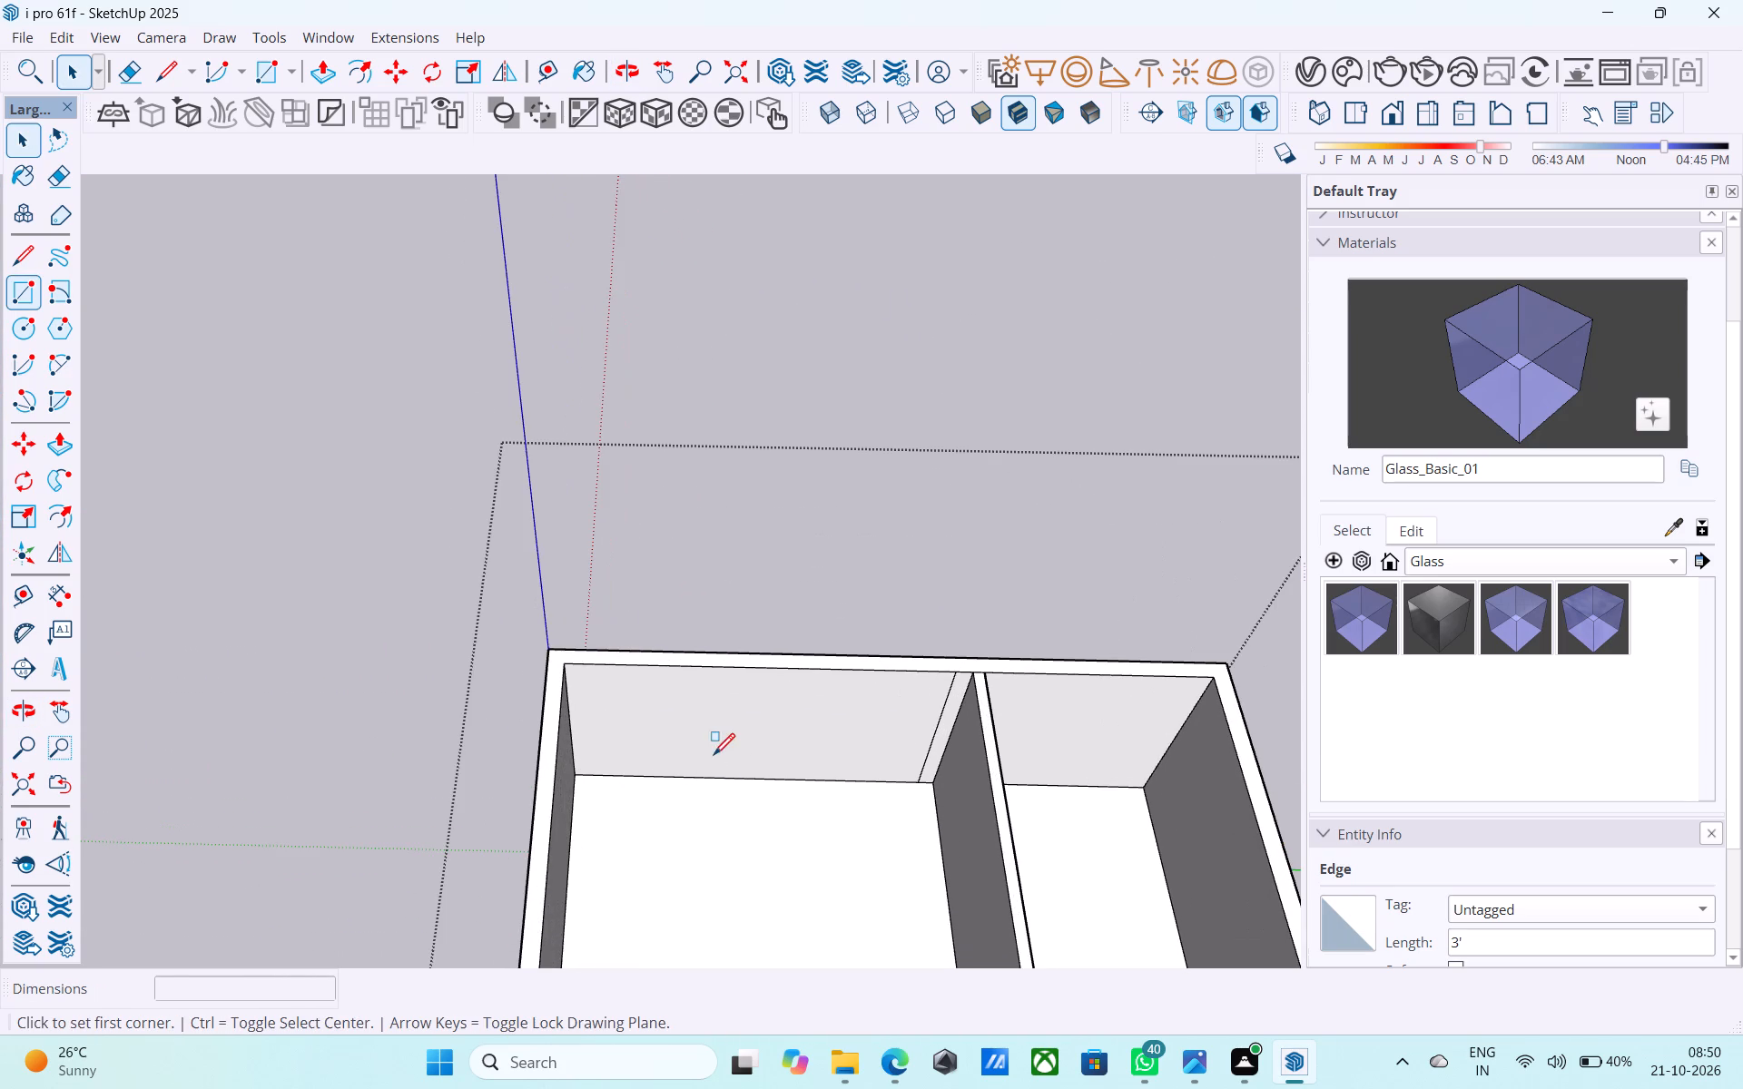
left_click(565, 660)
scroll(562, 326, "down", 7)
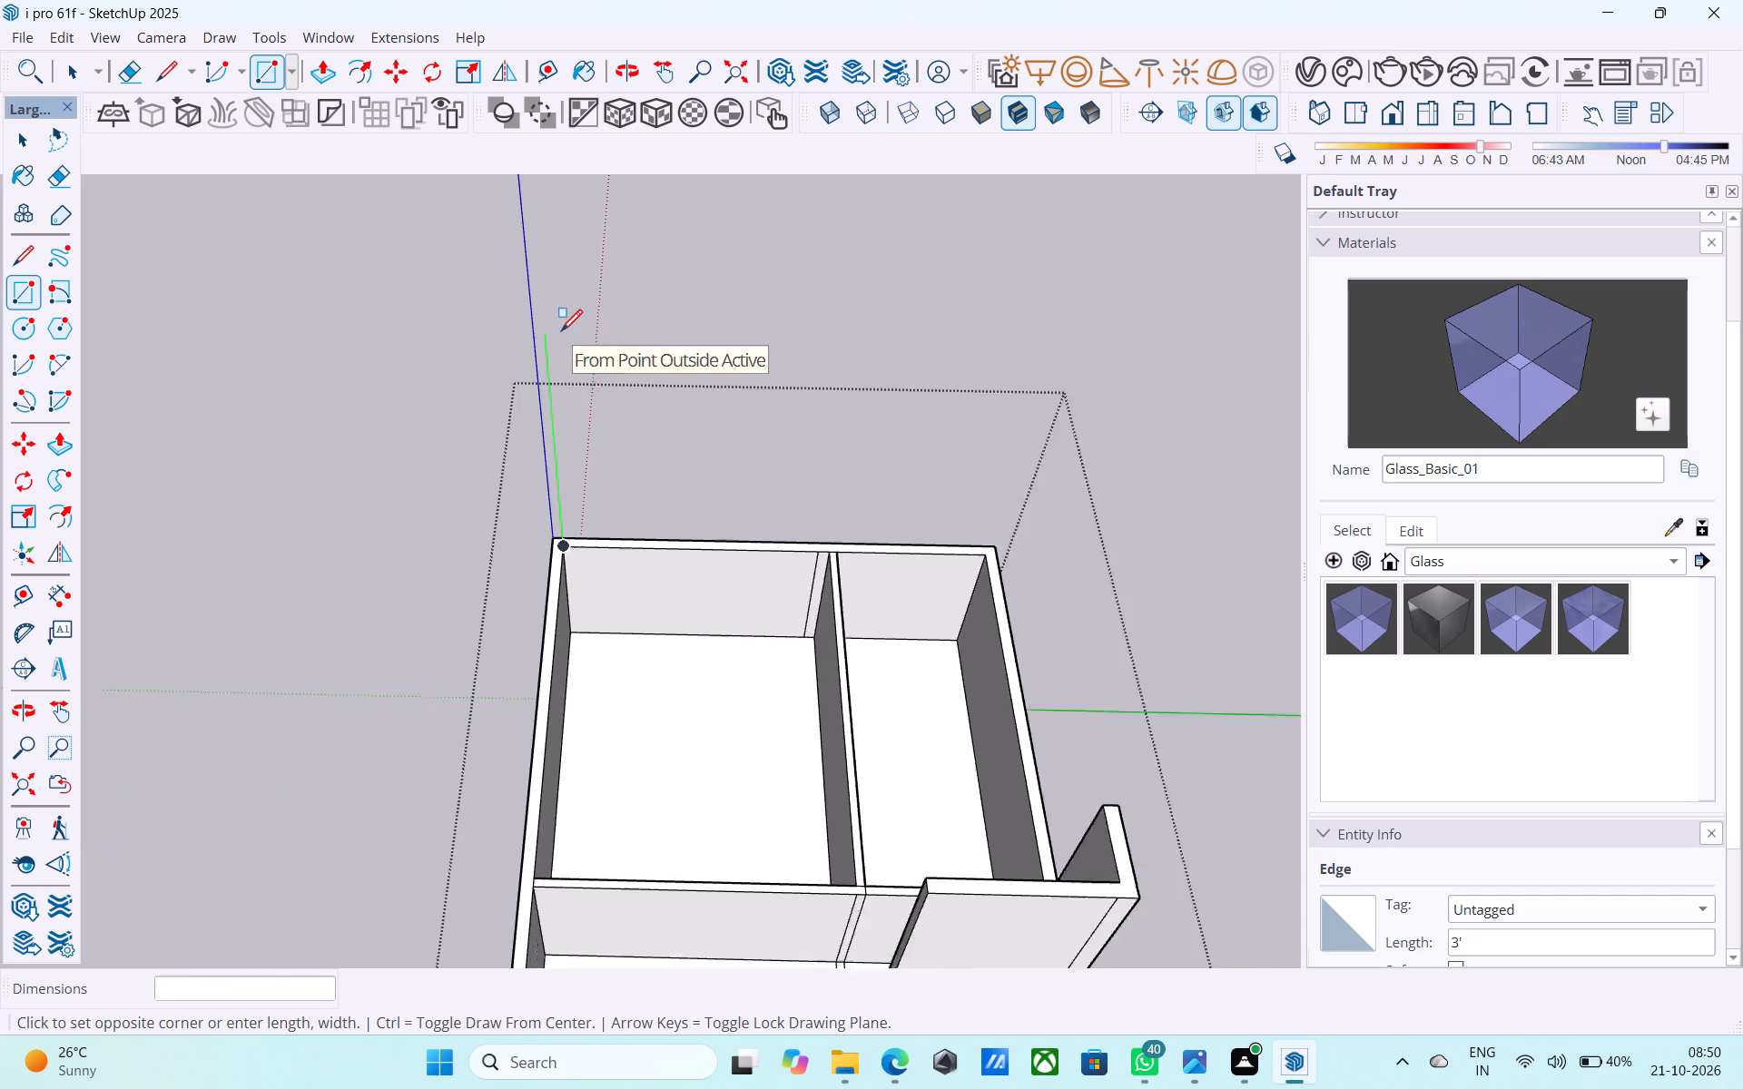
scroll(561, 333, "down", 3)
scroll(709, 653, "up", 5)
scroll(798, 770, "up", 4)
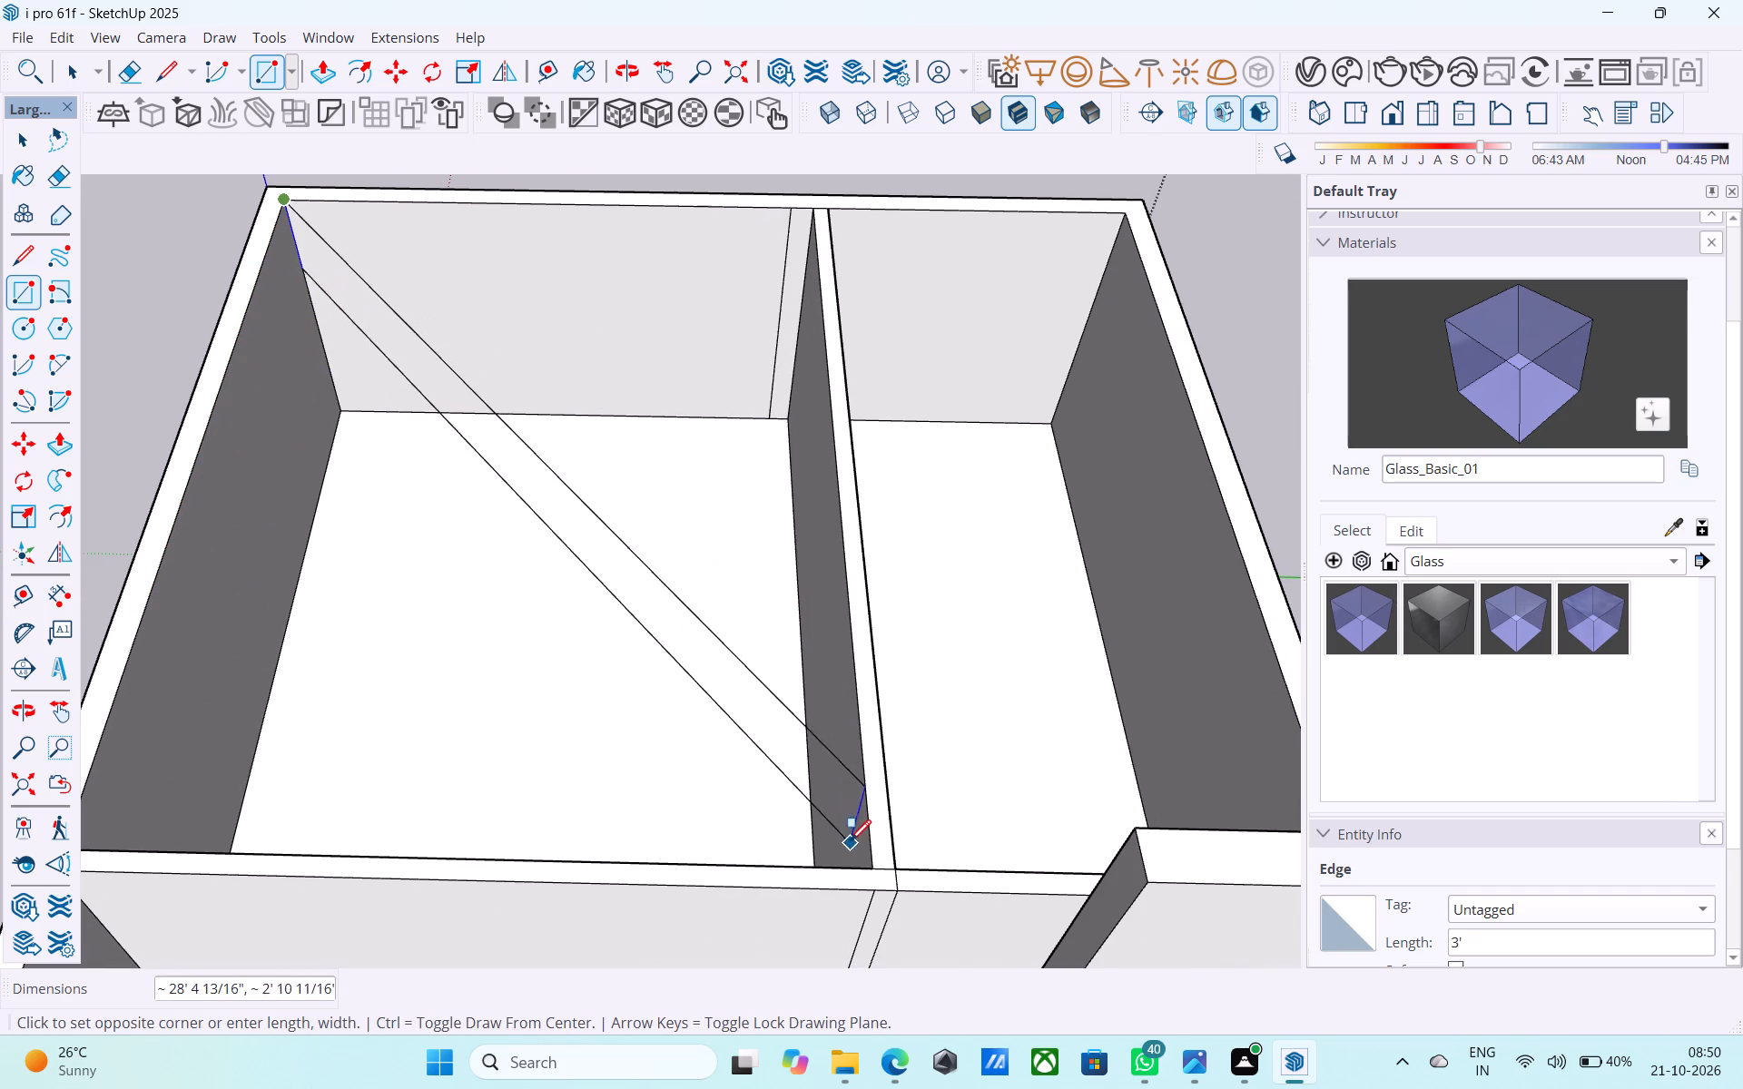
left_click(879, 869)
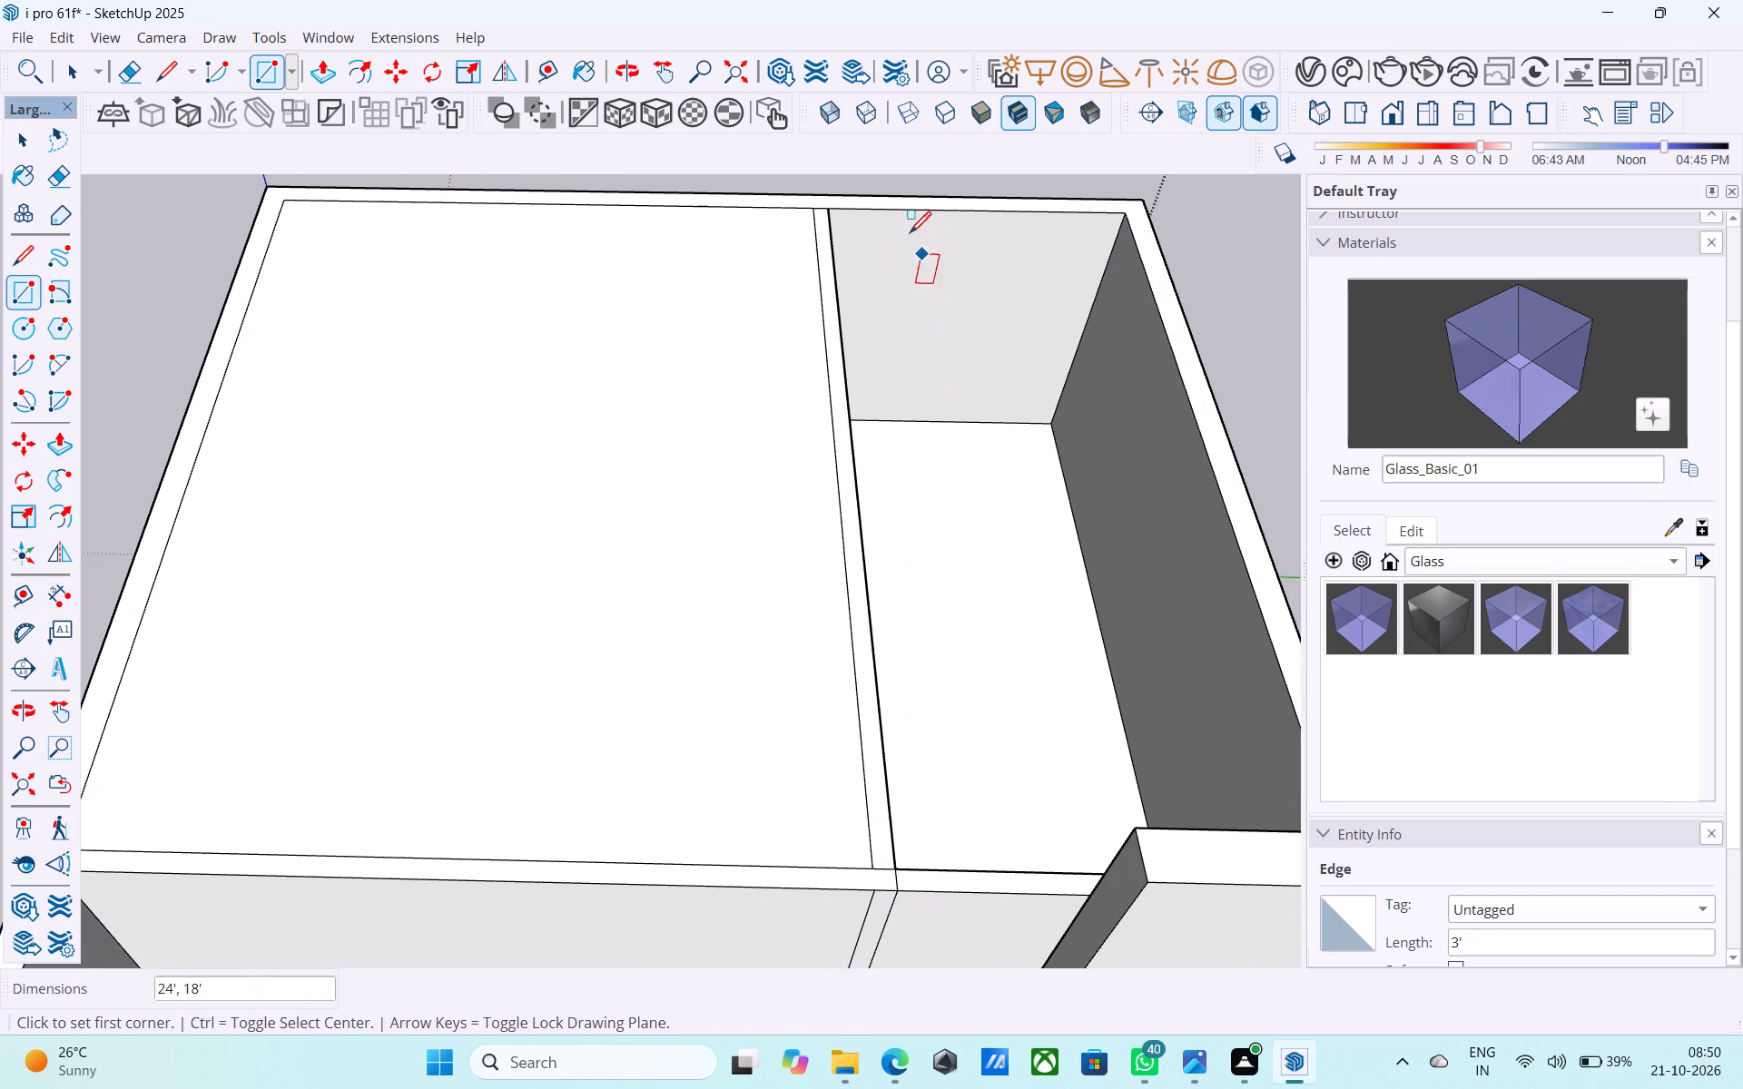
Draw a 24' by 10' rectangle closing the top of the narrower room beside it.
left_click(833, 212)
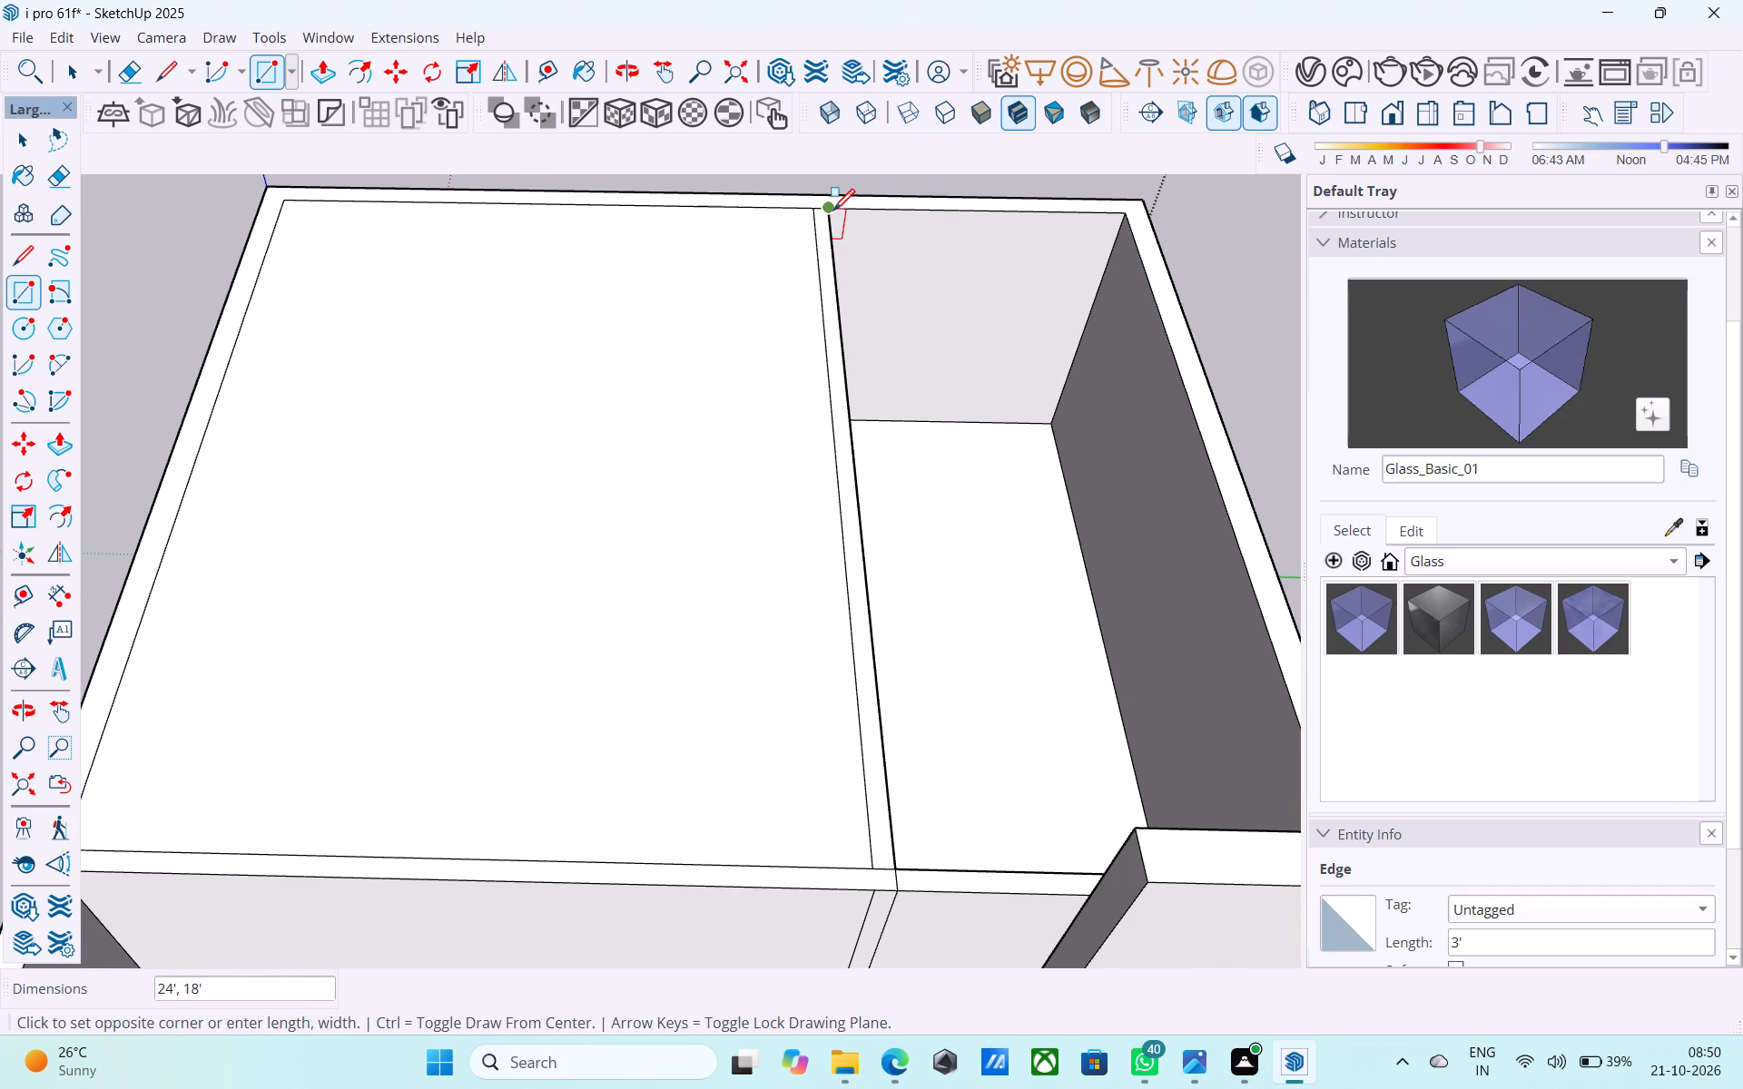
scroll(199, 410, "down", 5)
middle_click_drag(394, 427, 733, 497)
scroll(990, 482, "up", 2)
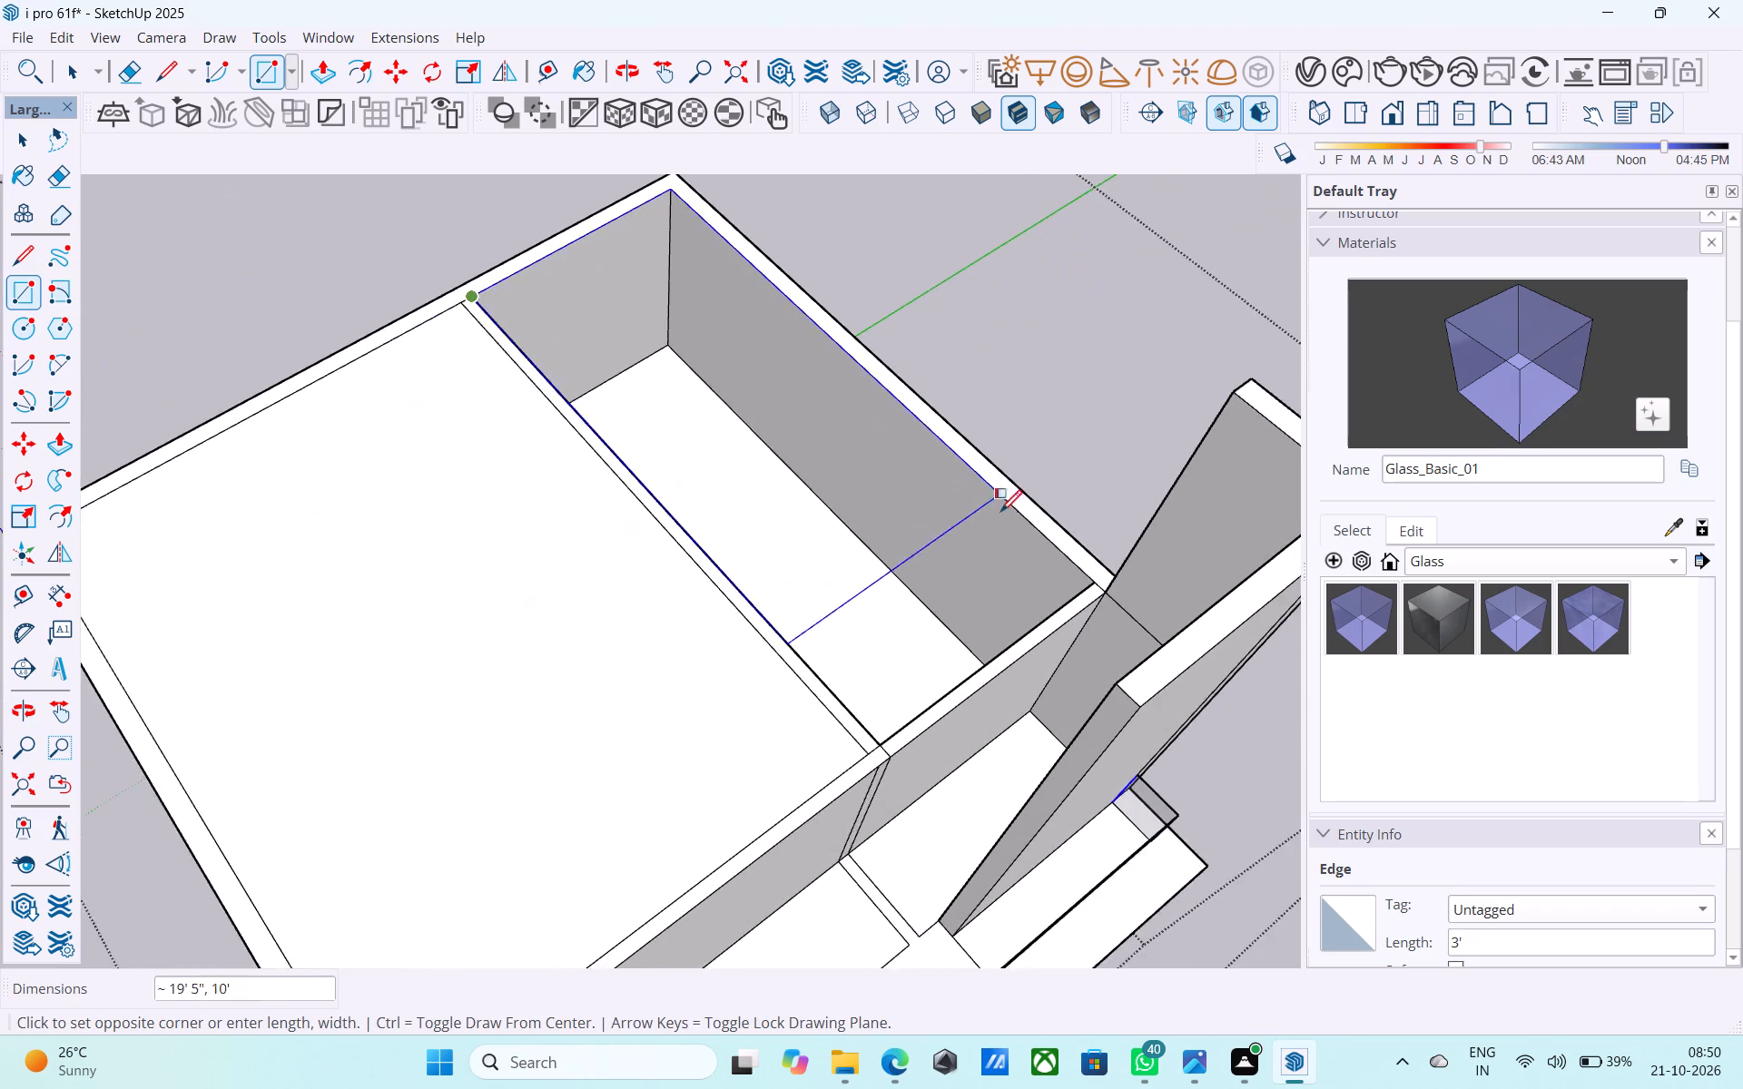
scroll(1000, 514, "up", 1)
left_click(1101, 589)
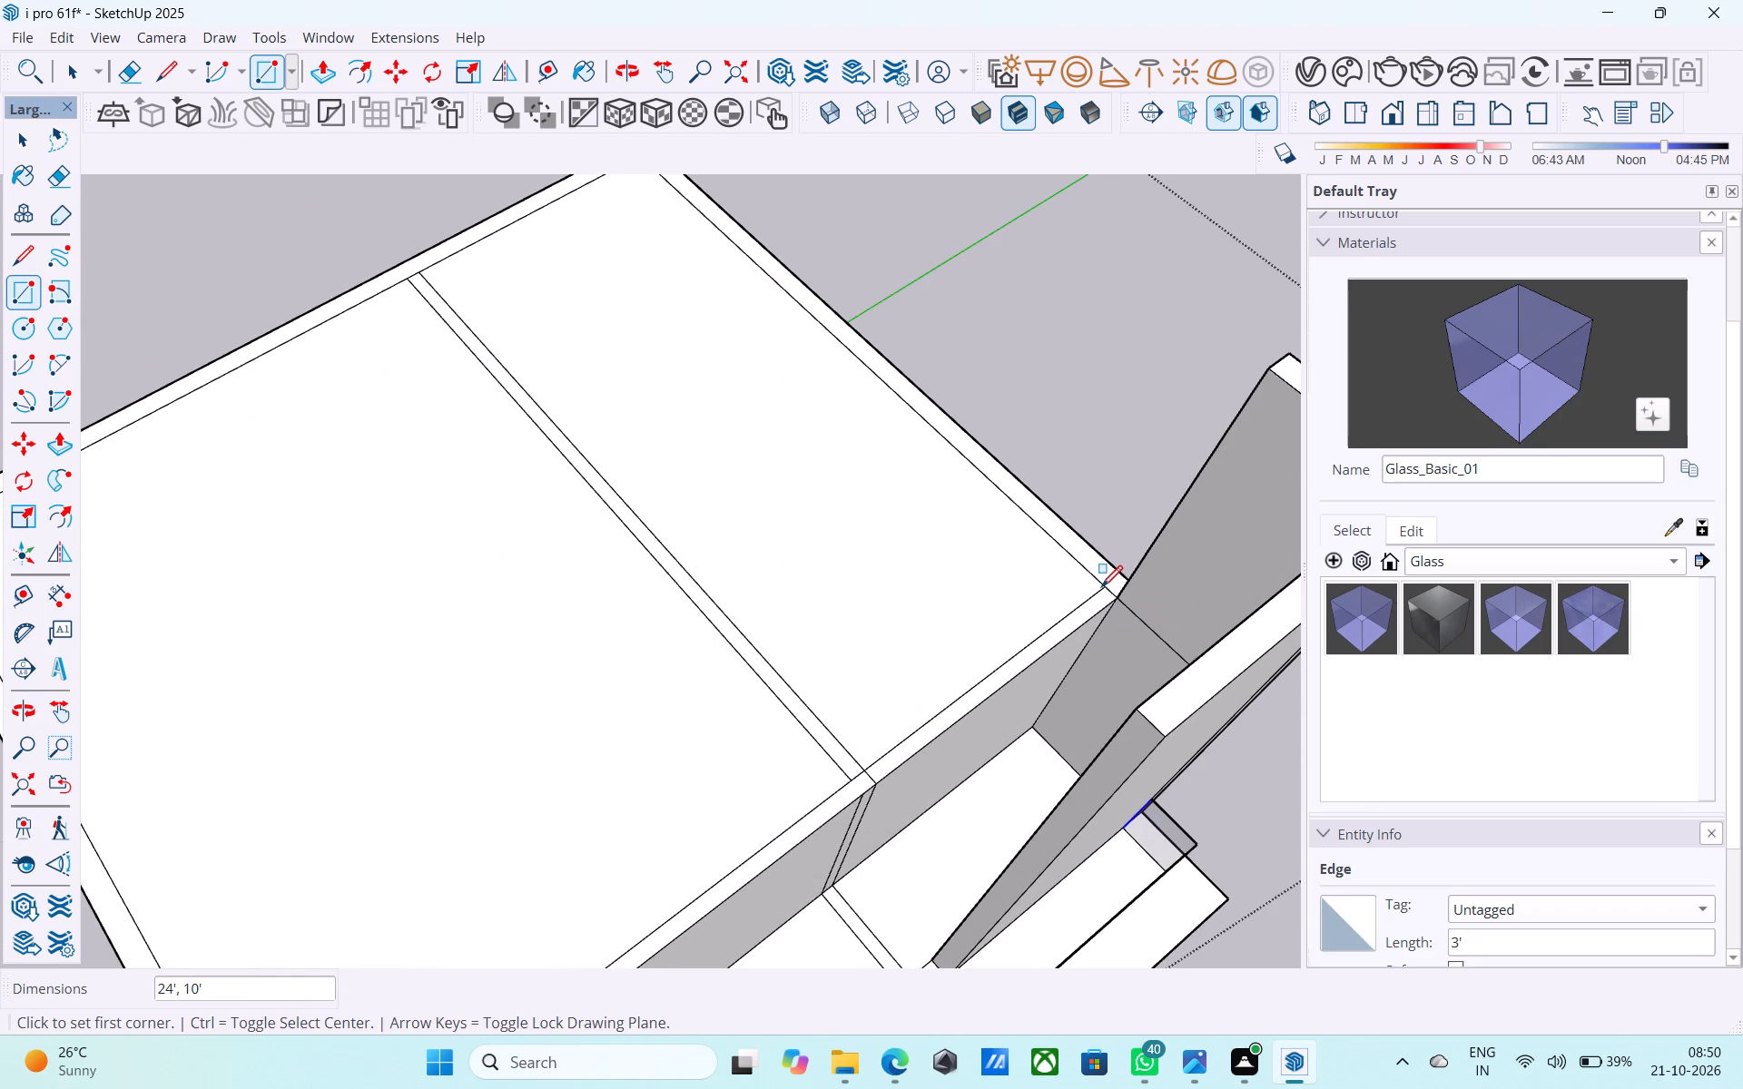
Reverse the two new roof faces over the larger and the narrower room.
key("space")
left_click(630, 697)
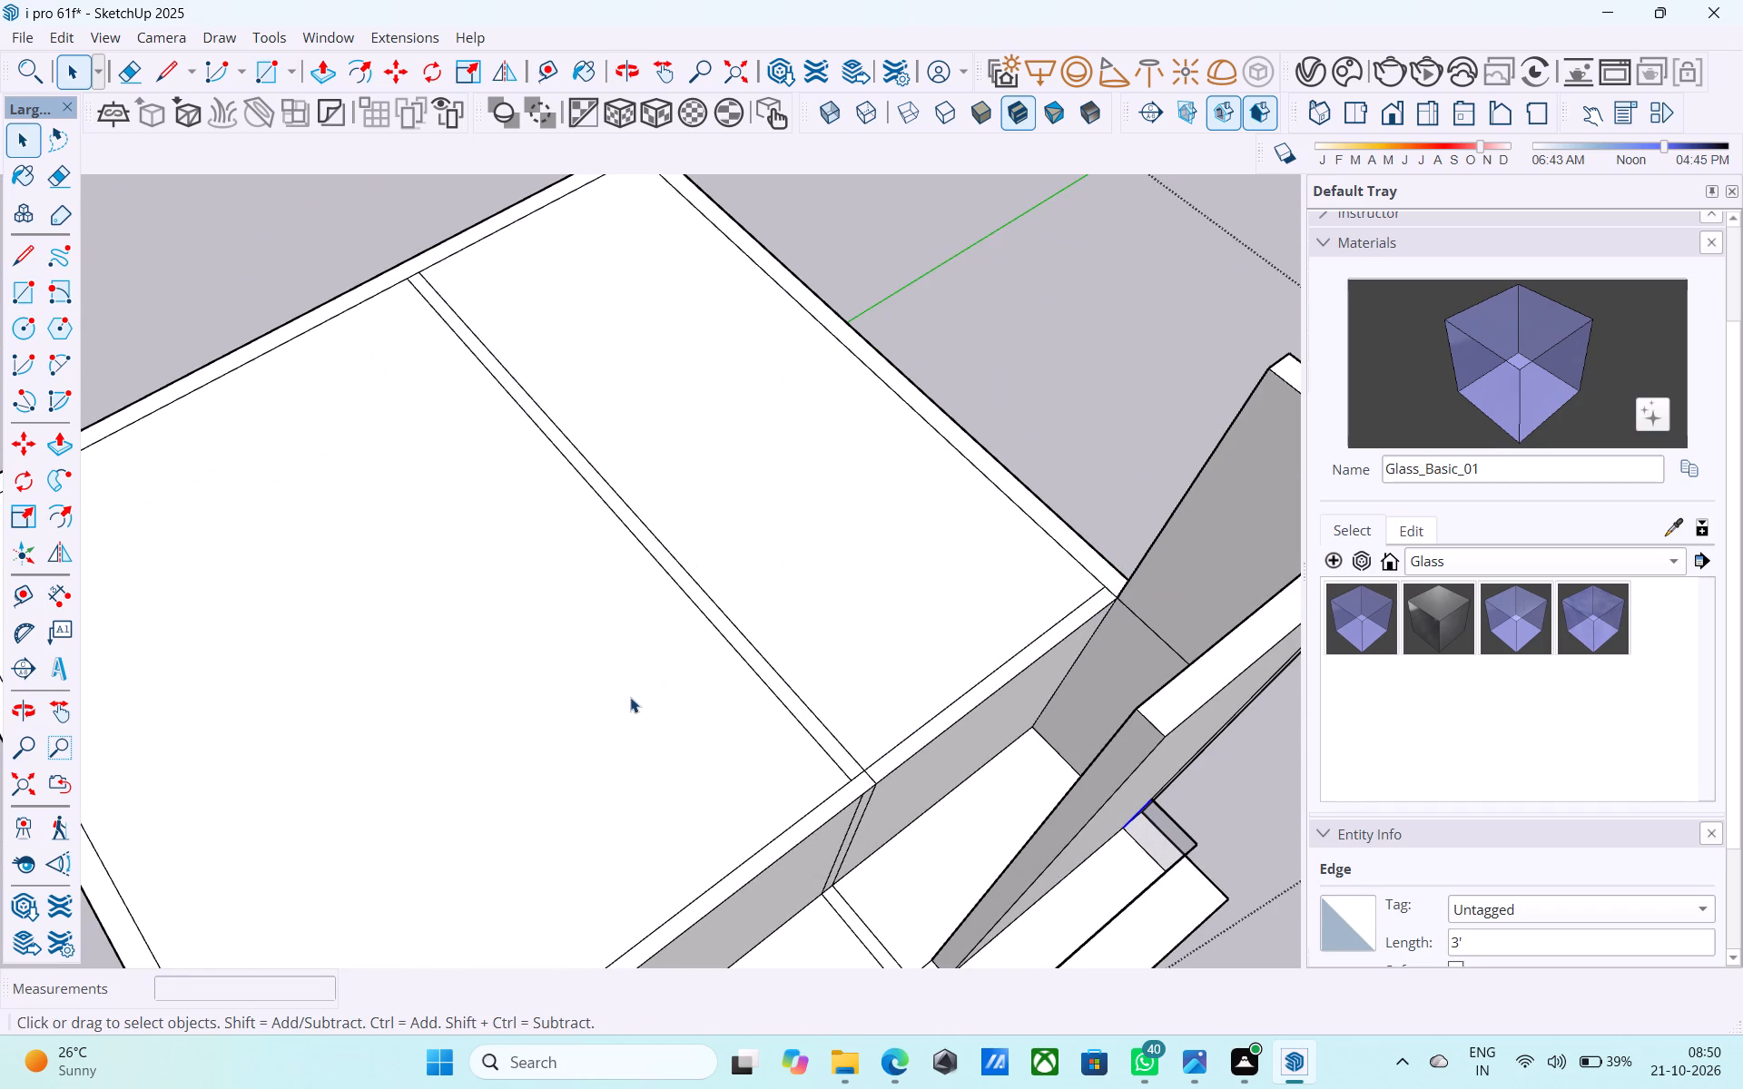
right_click(630, 697)
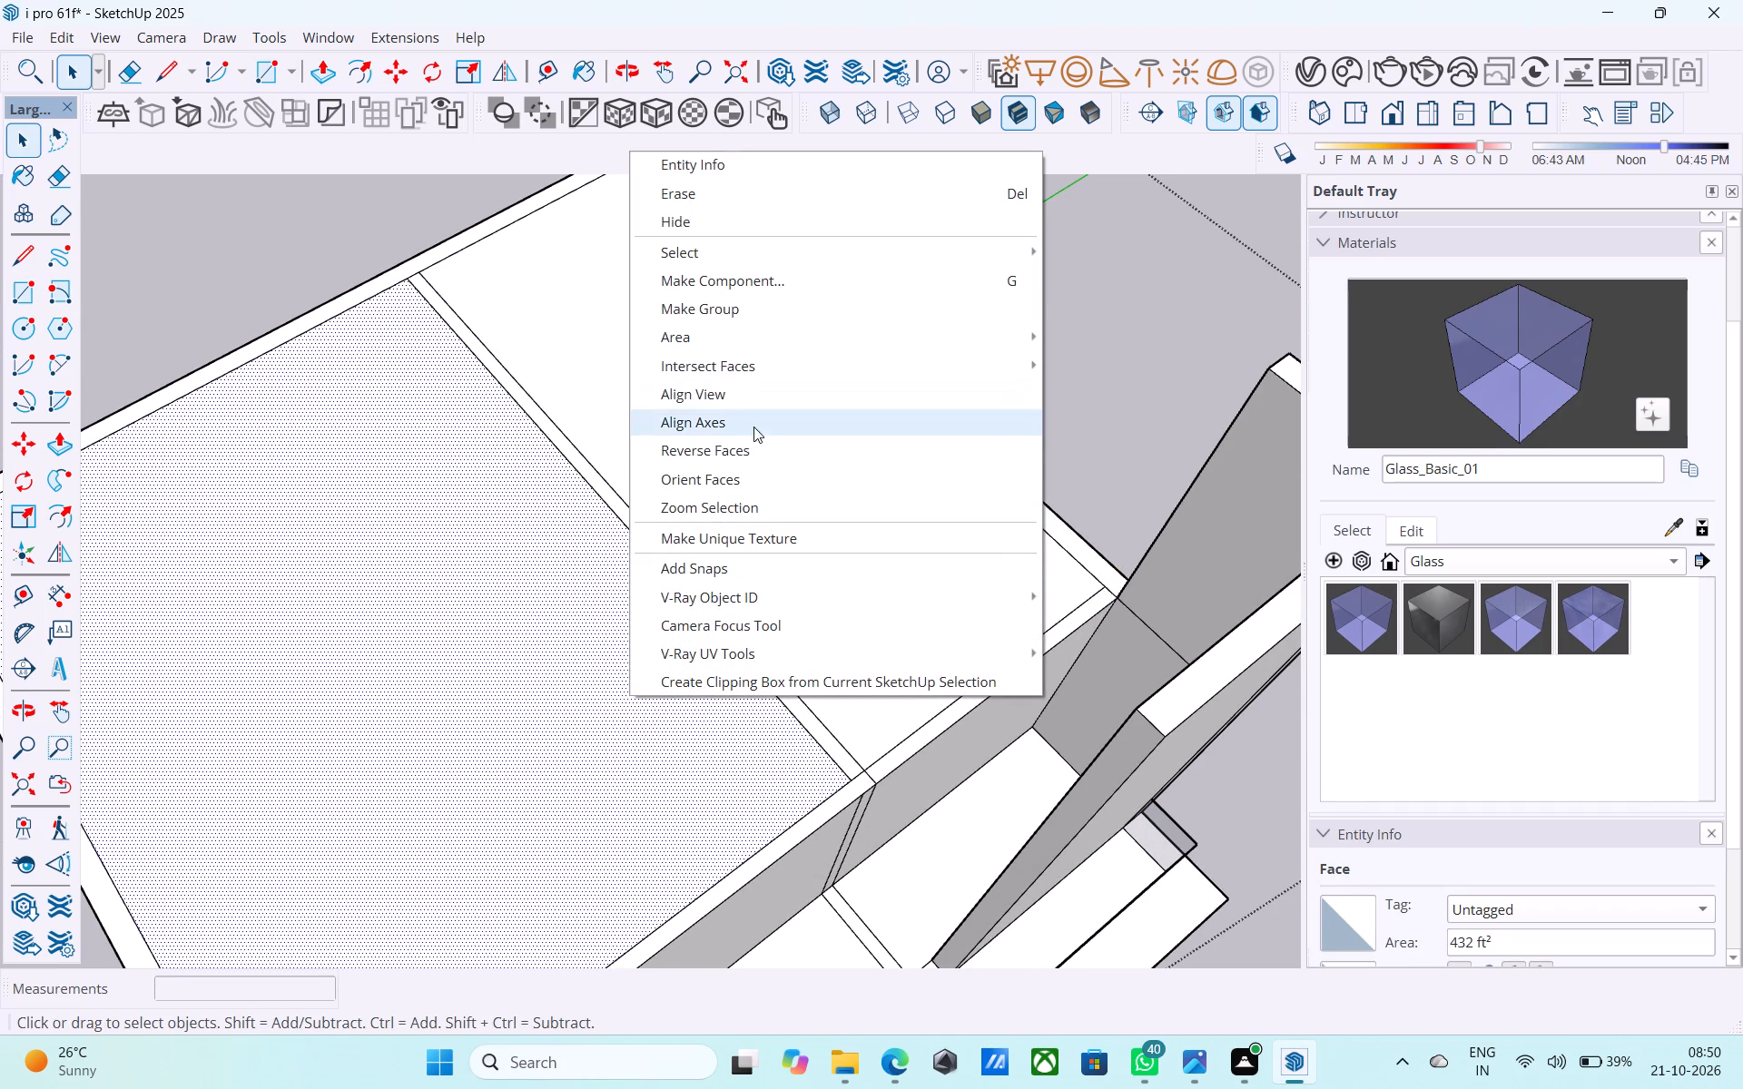
double_click(754, 457)
right_click(754, 460)
left_click(665, 459)
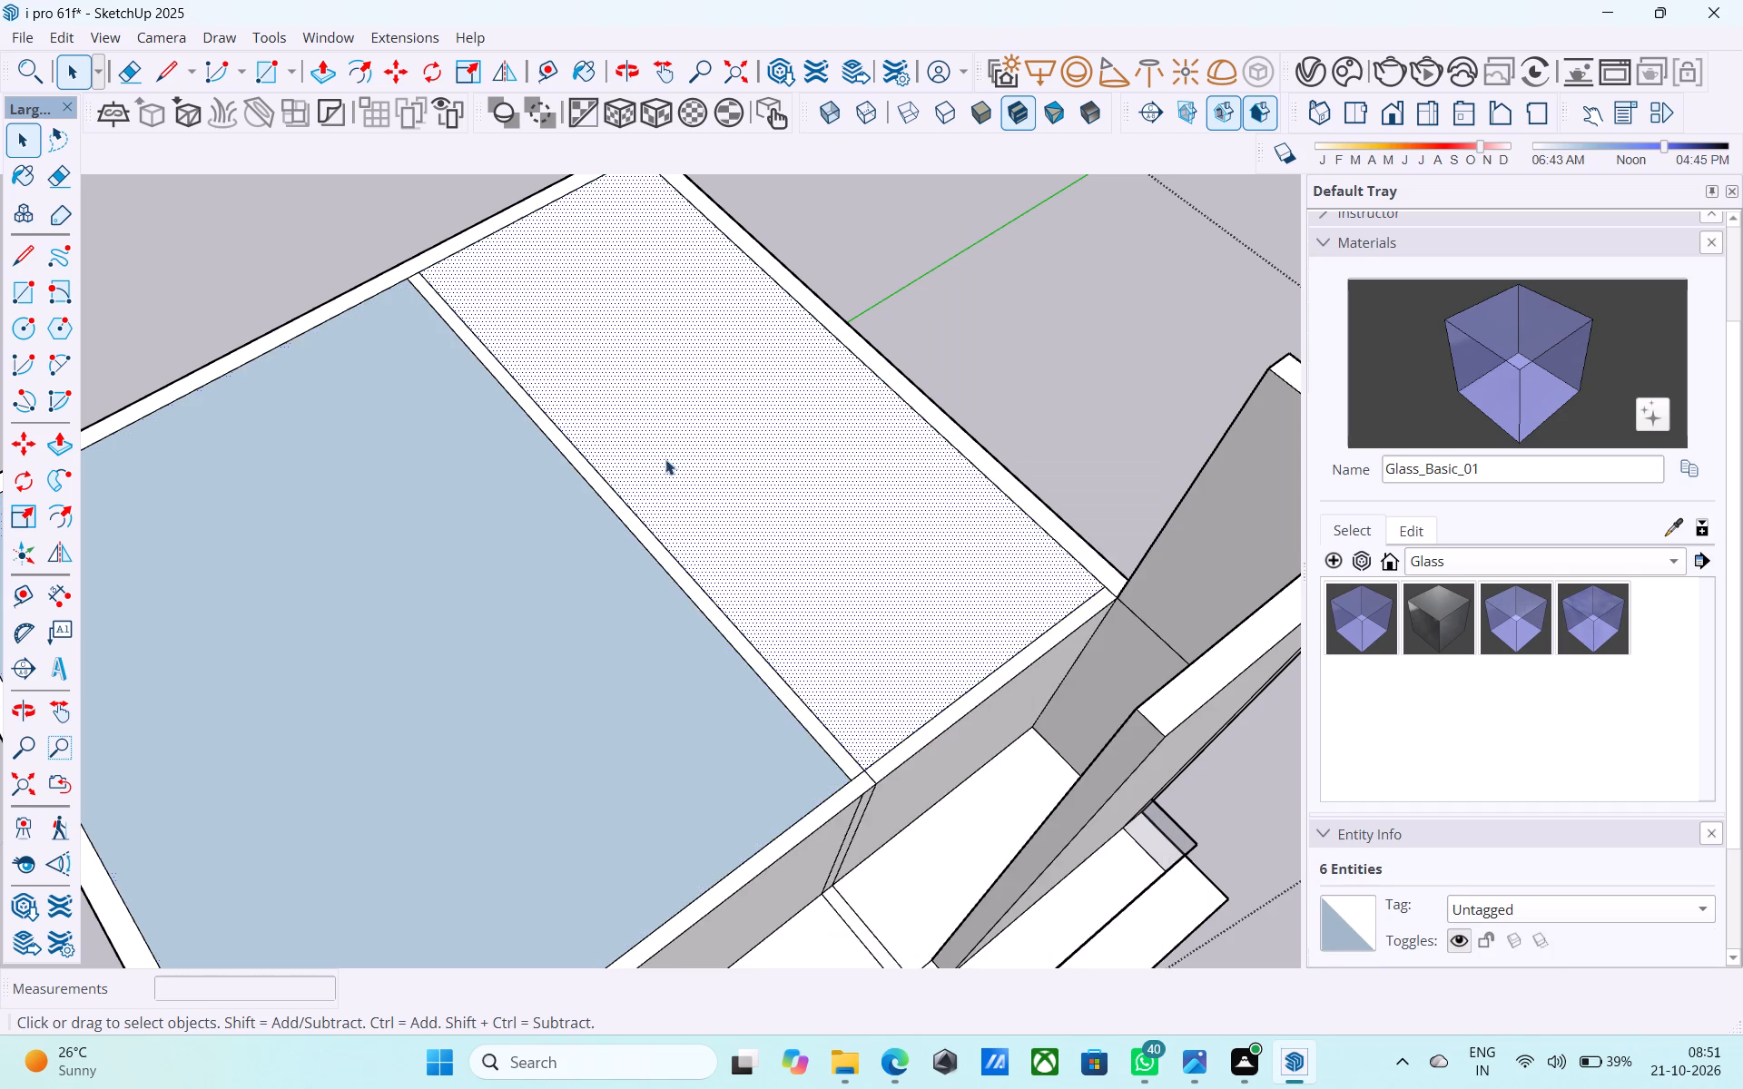
right_click(682, 470)
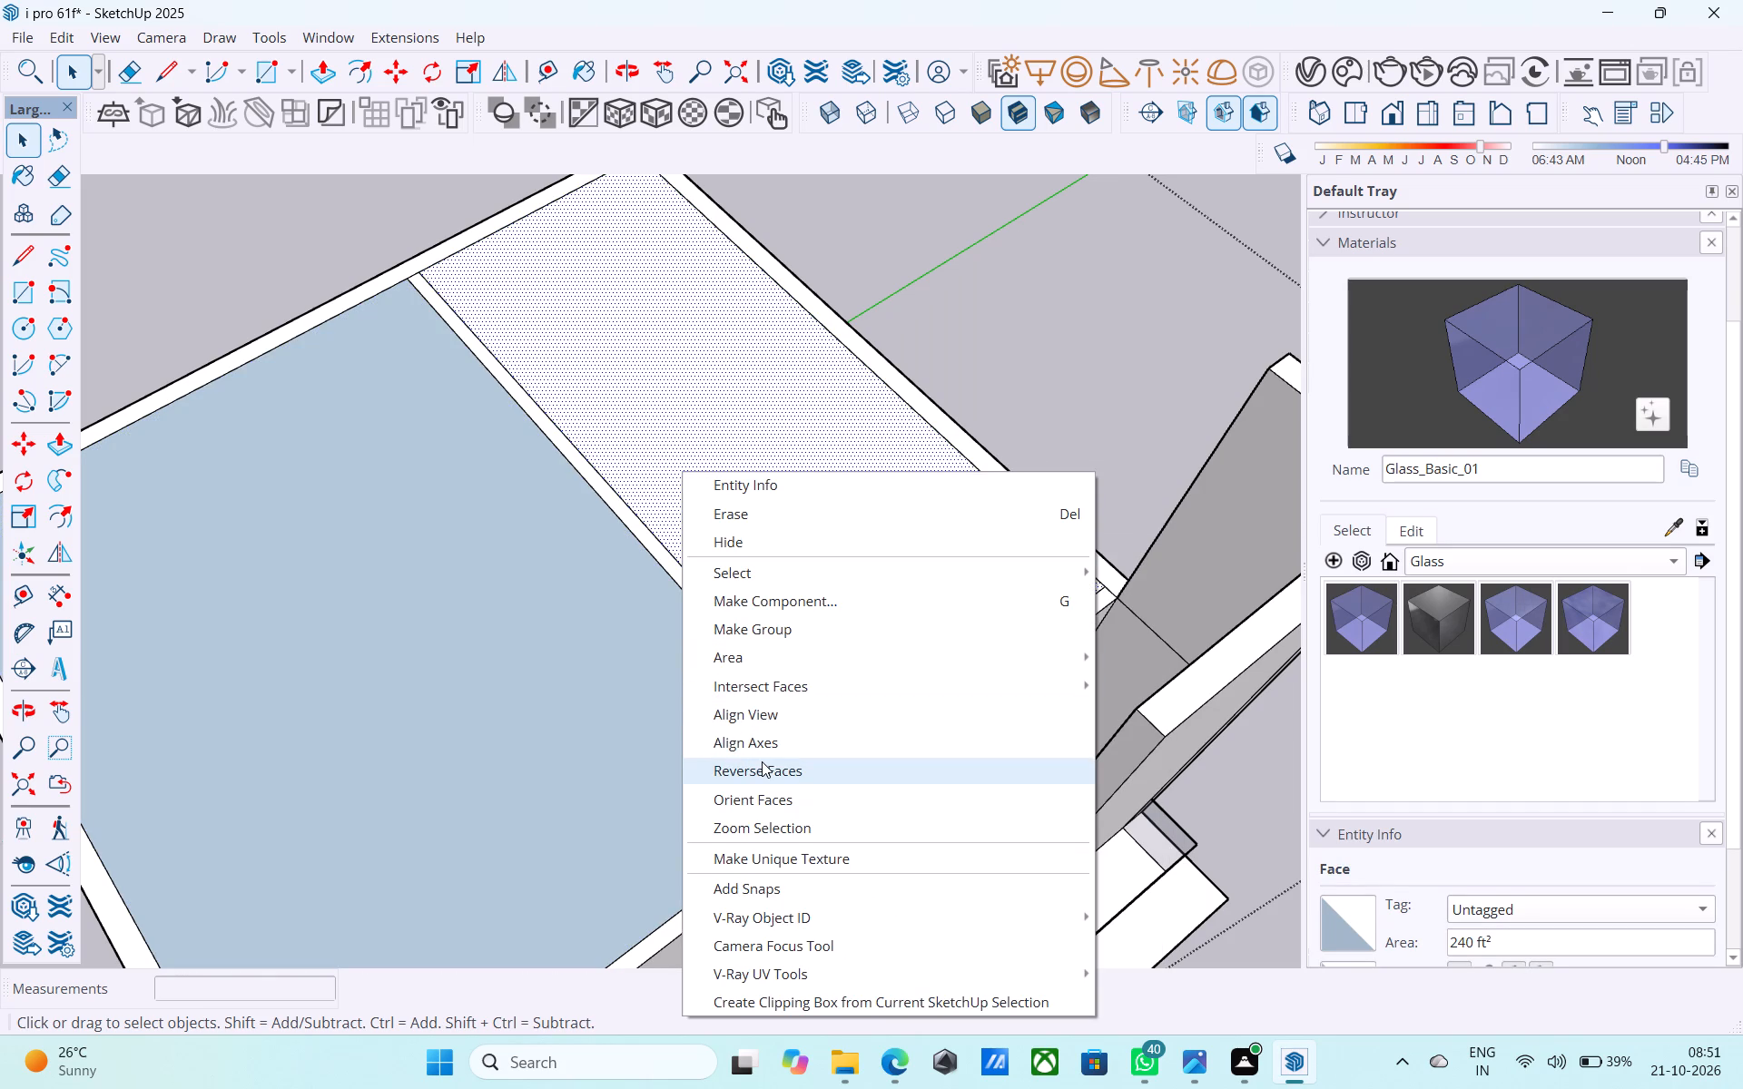
left_click(762, 761)
Draw a 6" vertical line up from the larger roof face's inner back corner, near the blue axis.
middle_click_drag(752, 747, 741, 598)
scroll(749, 603, "down", 5)
scroll(947, 603, "down", 4)
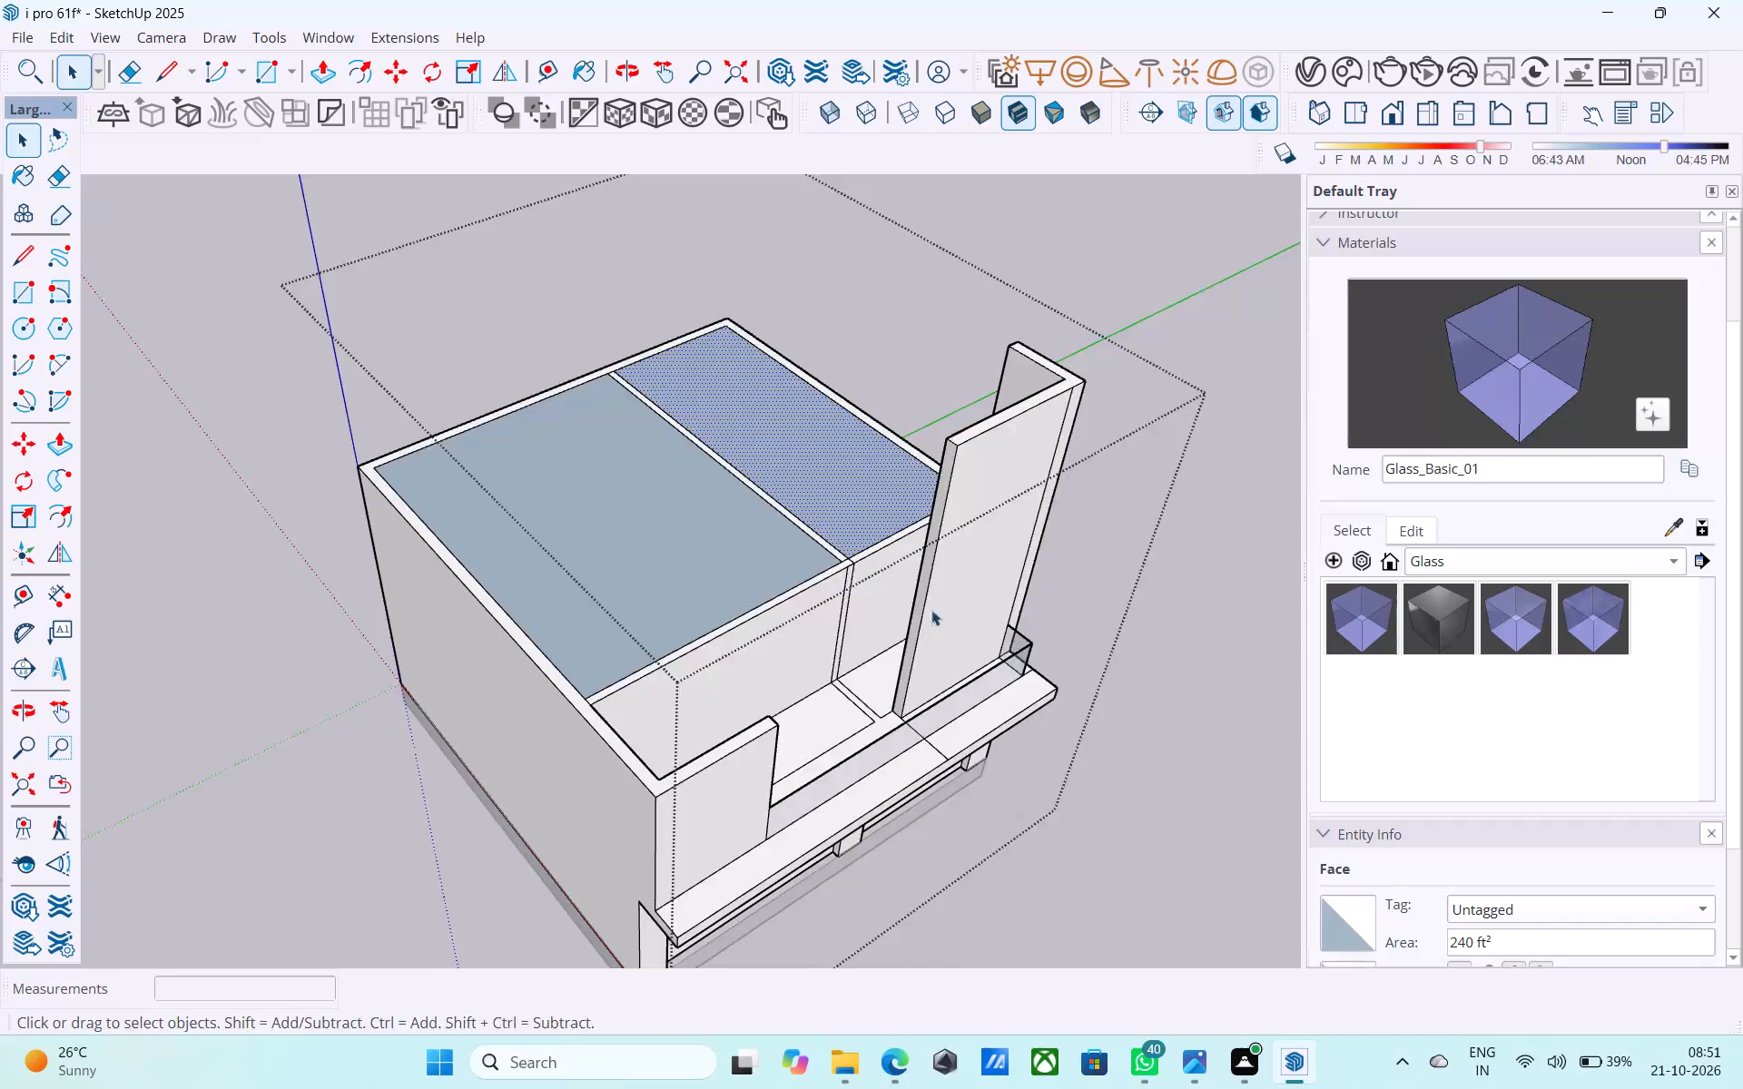
middle_click_drag(820, 635, 299, 640)
scroll(482, 269, "up", 4)
middle_click_drag(499, 348, 526, 309)
scroll(526, 309, "up", 3)
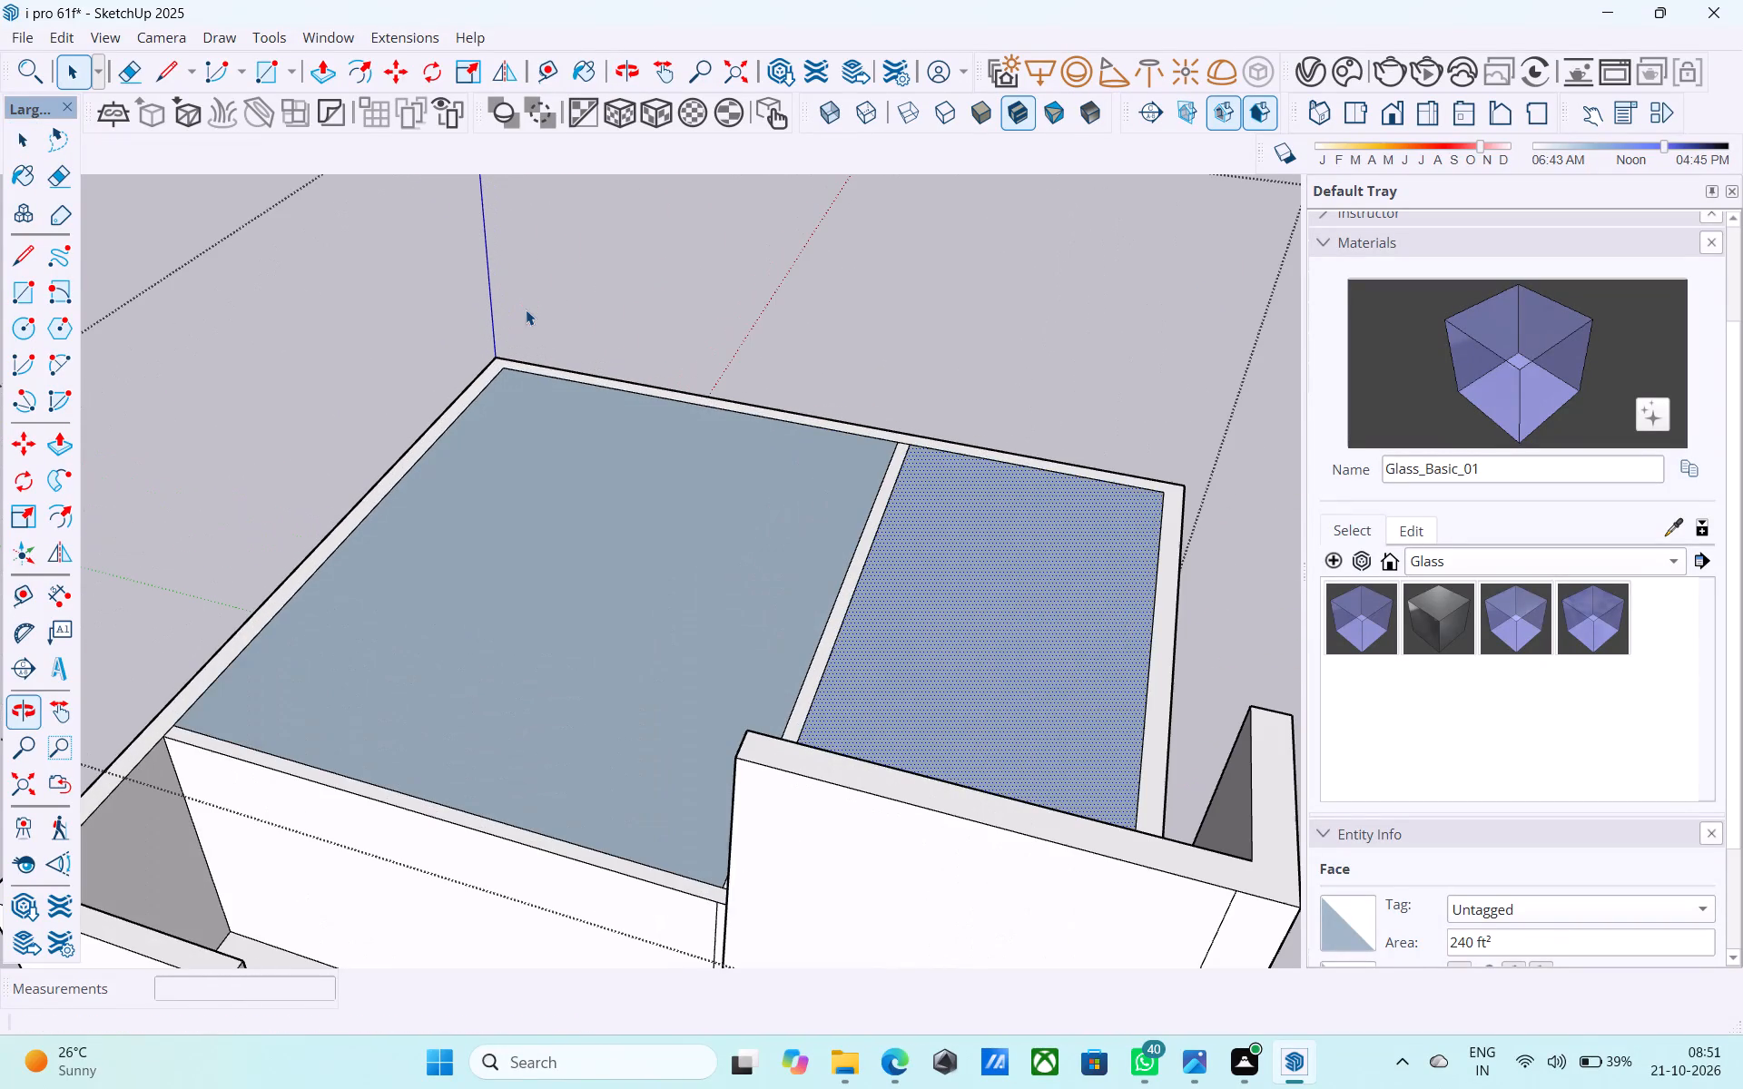
key("l")
left_click(500, 368)
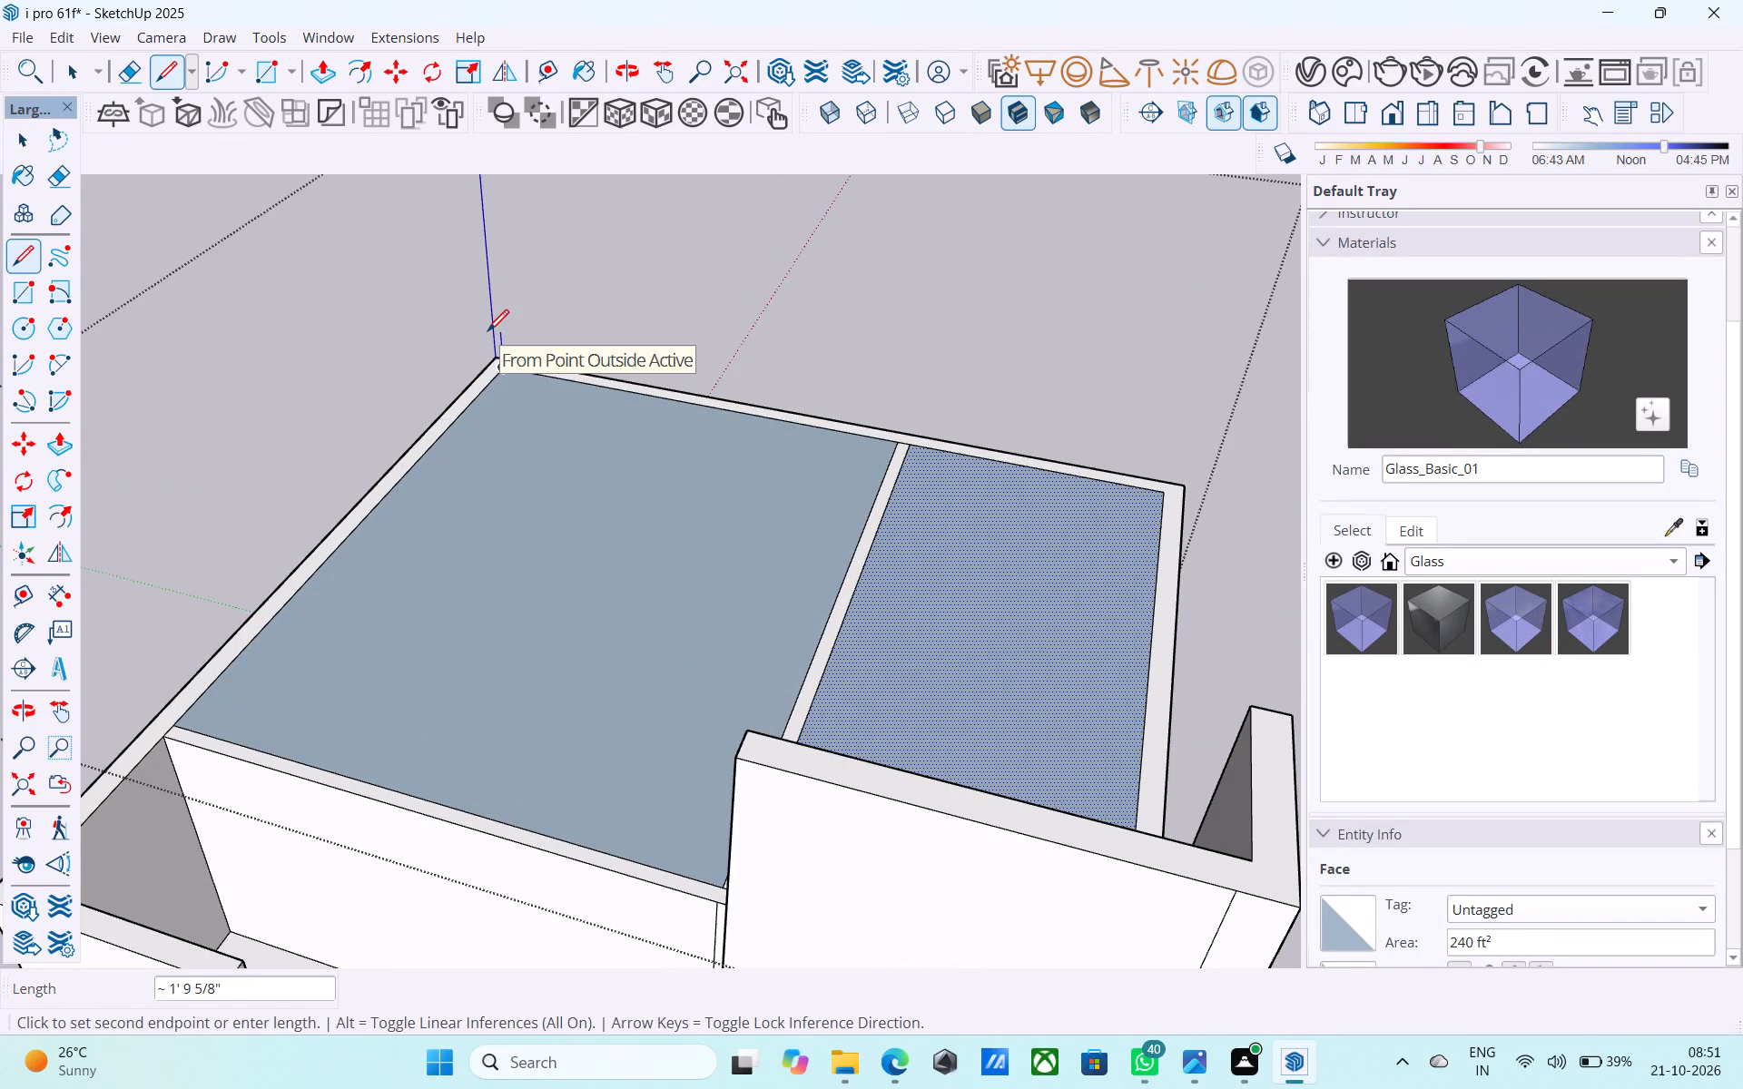
key("6")
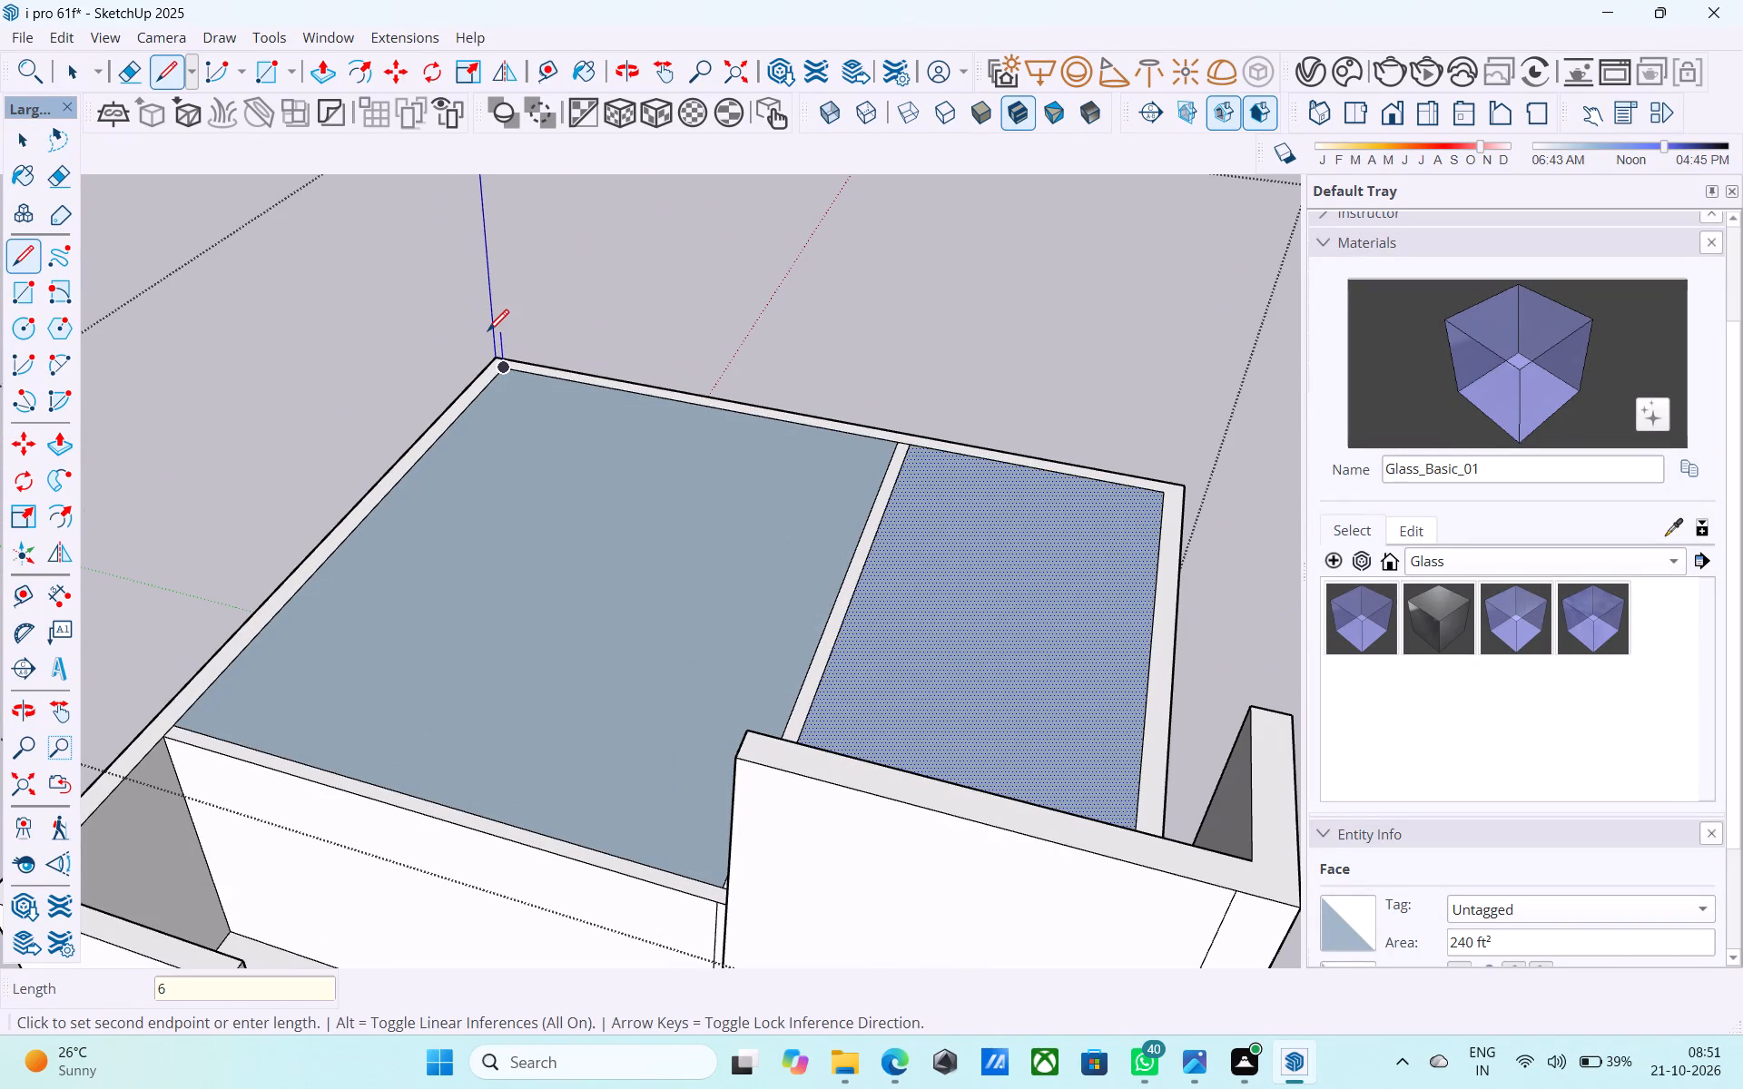
key("shift+quotedbl")
key("Return")
scroll(406, 304, "down", 4)
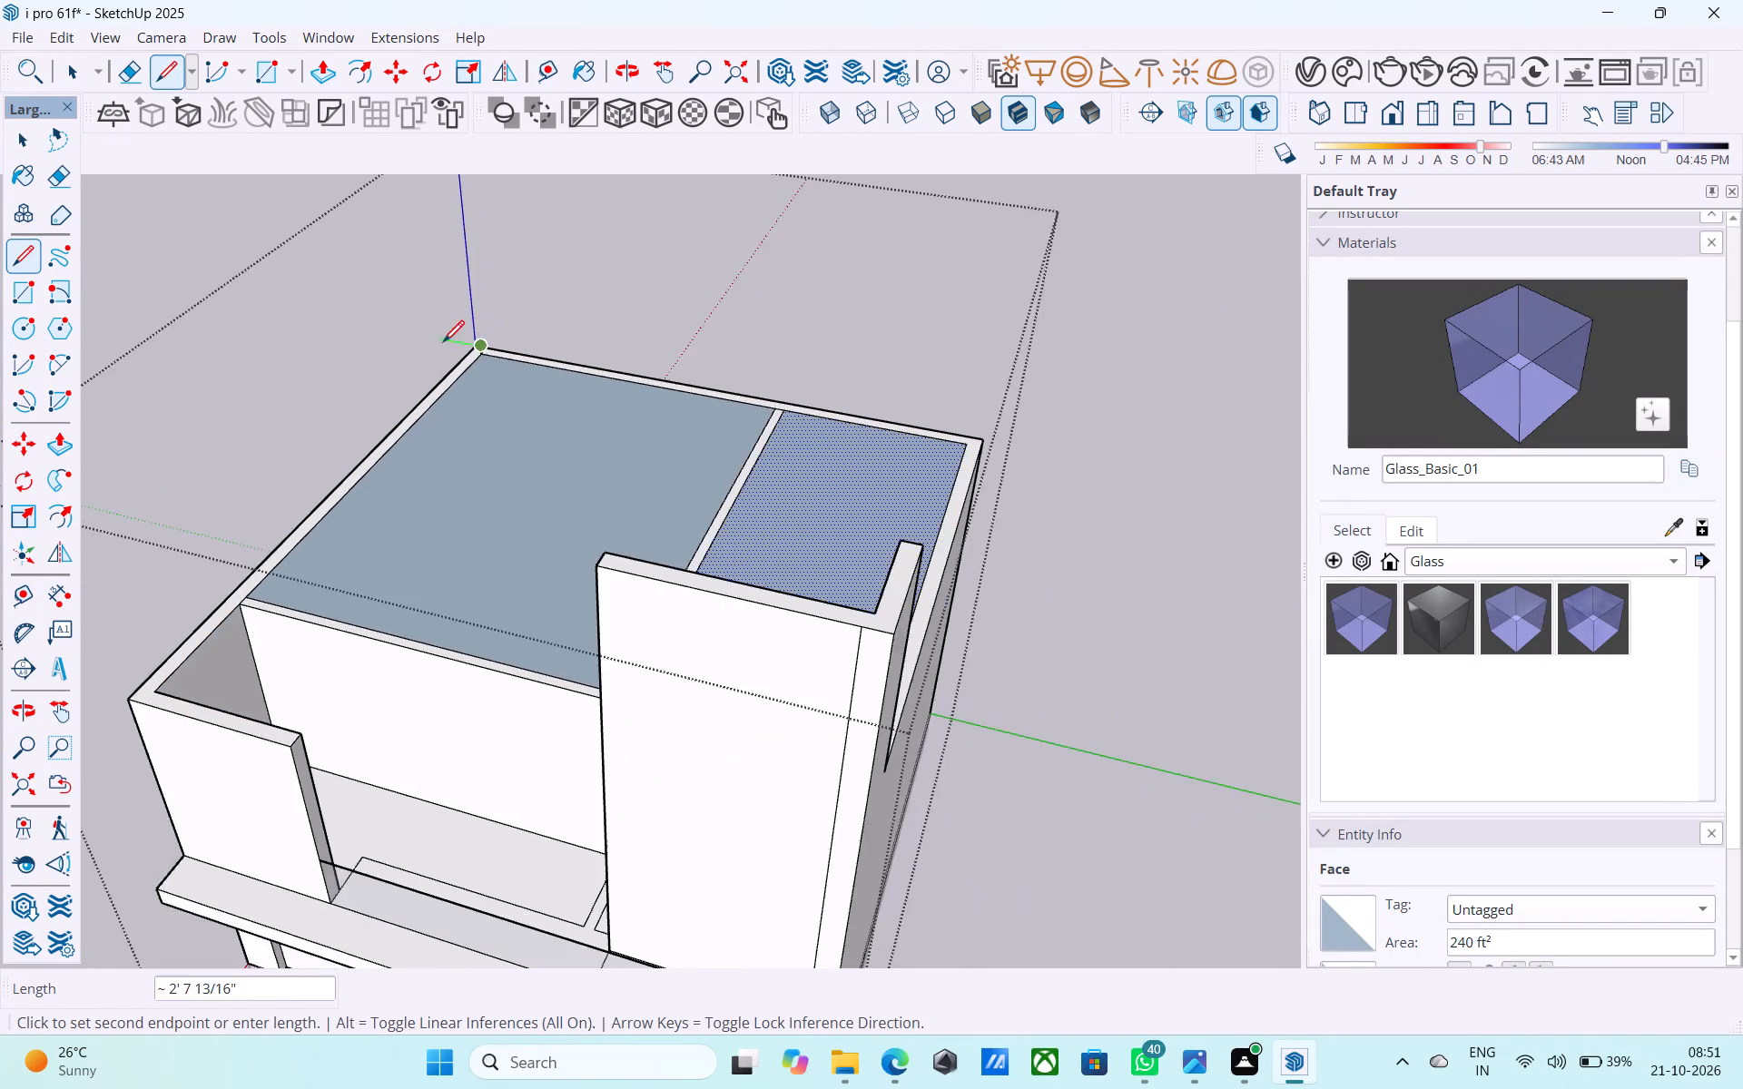
Draw a 6" vertical line up from the larger roof face's front inner corner beside the partition wall.
middle_click_drag(458, 361, 761, 466)
scroll(799, 712, "up", 4)
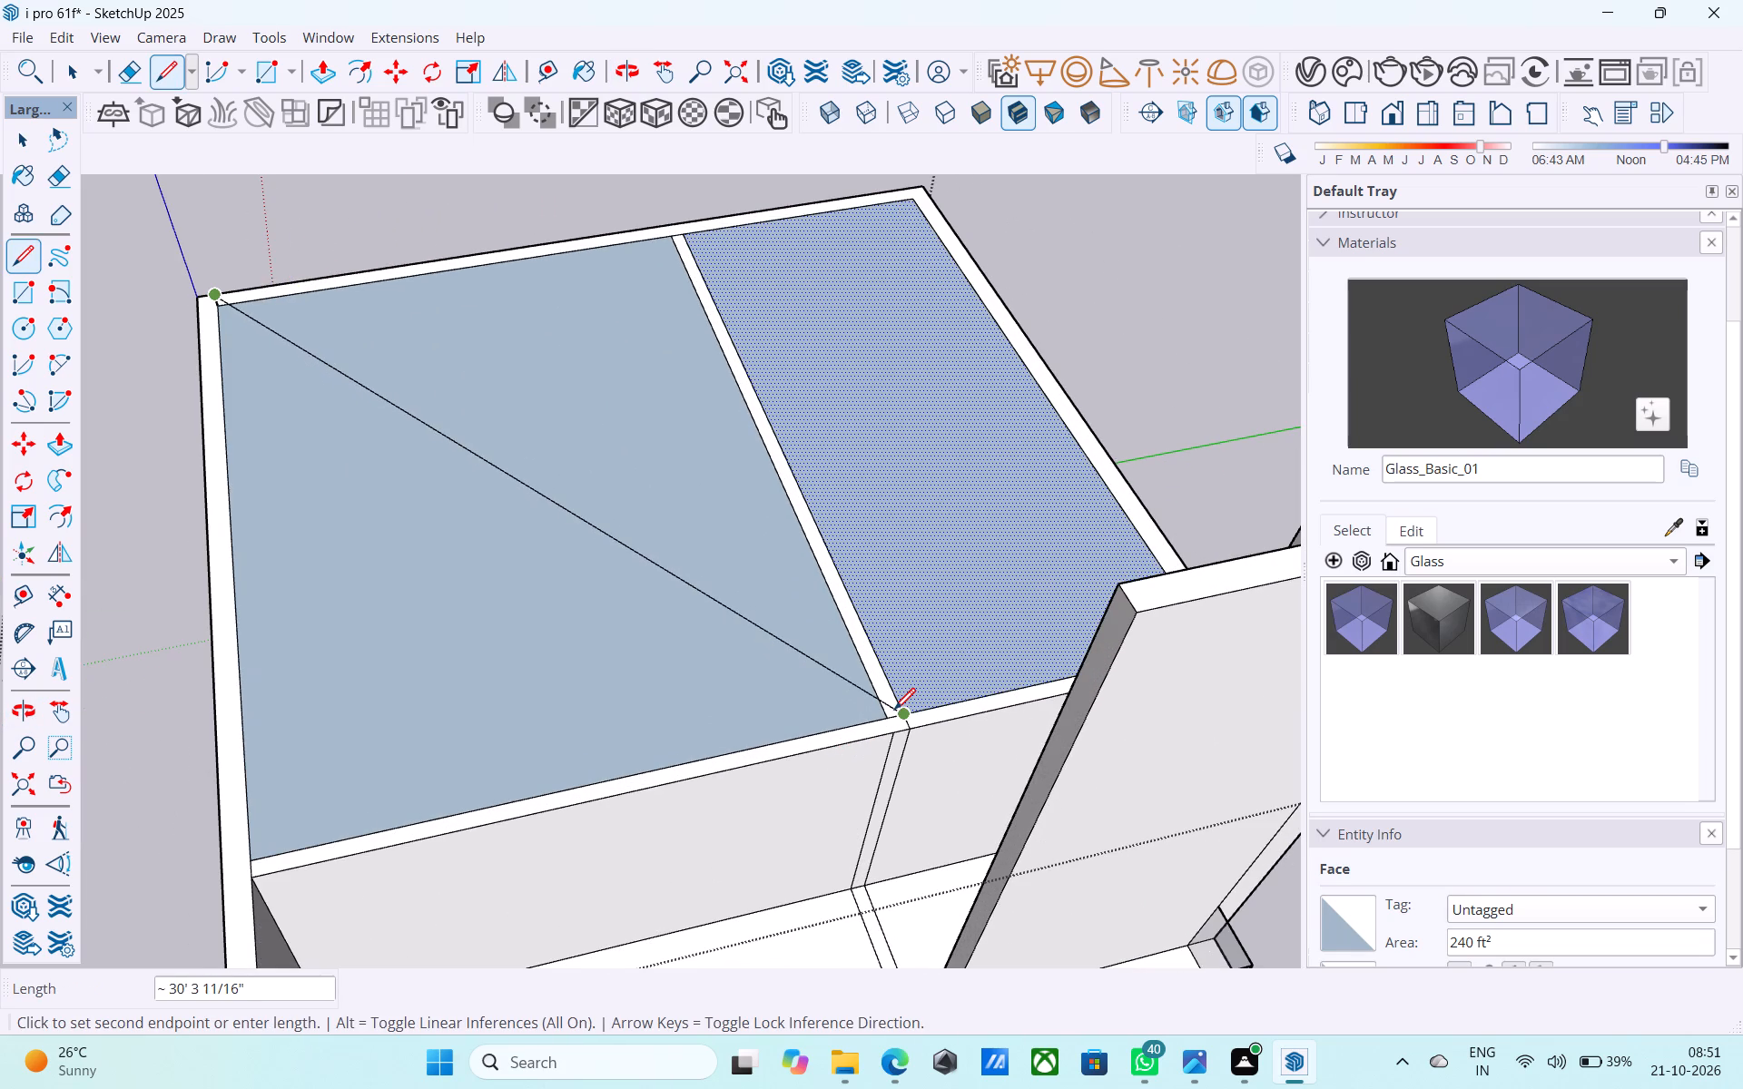
key("l")
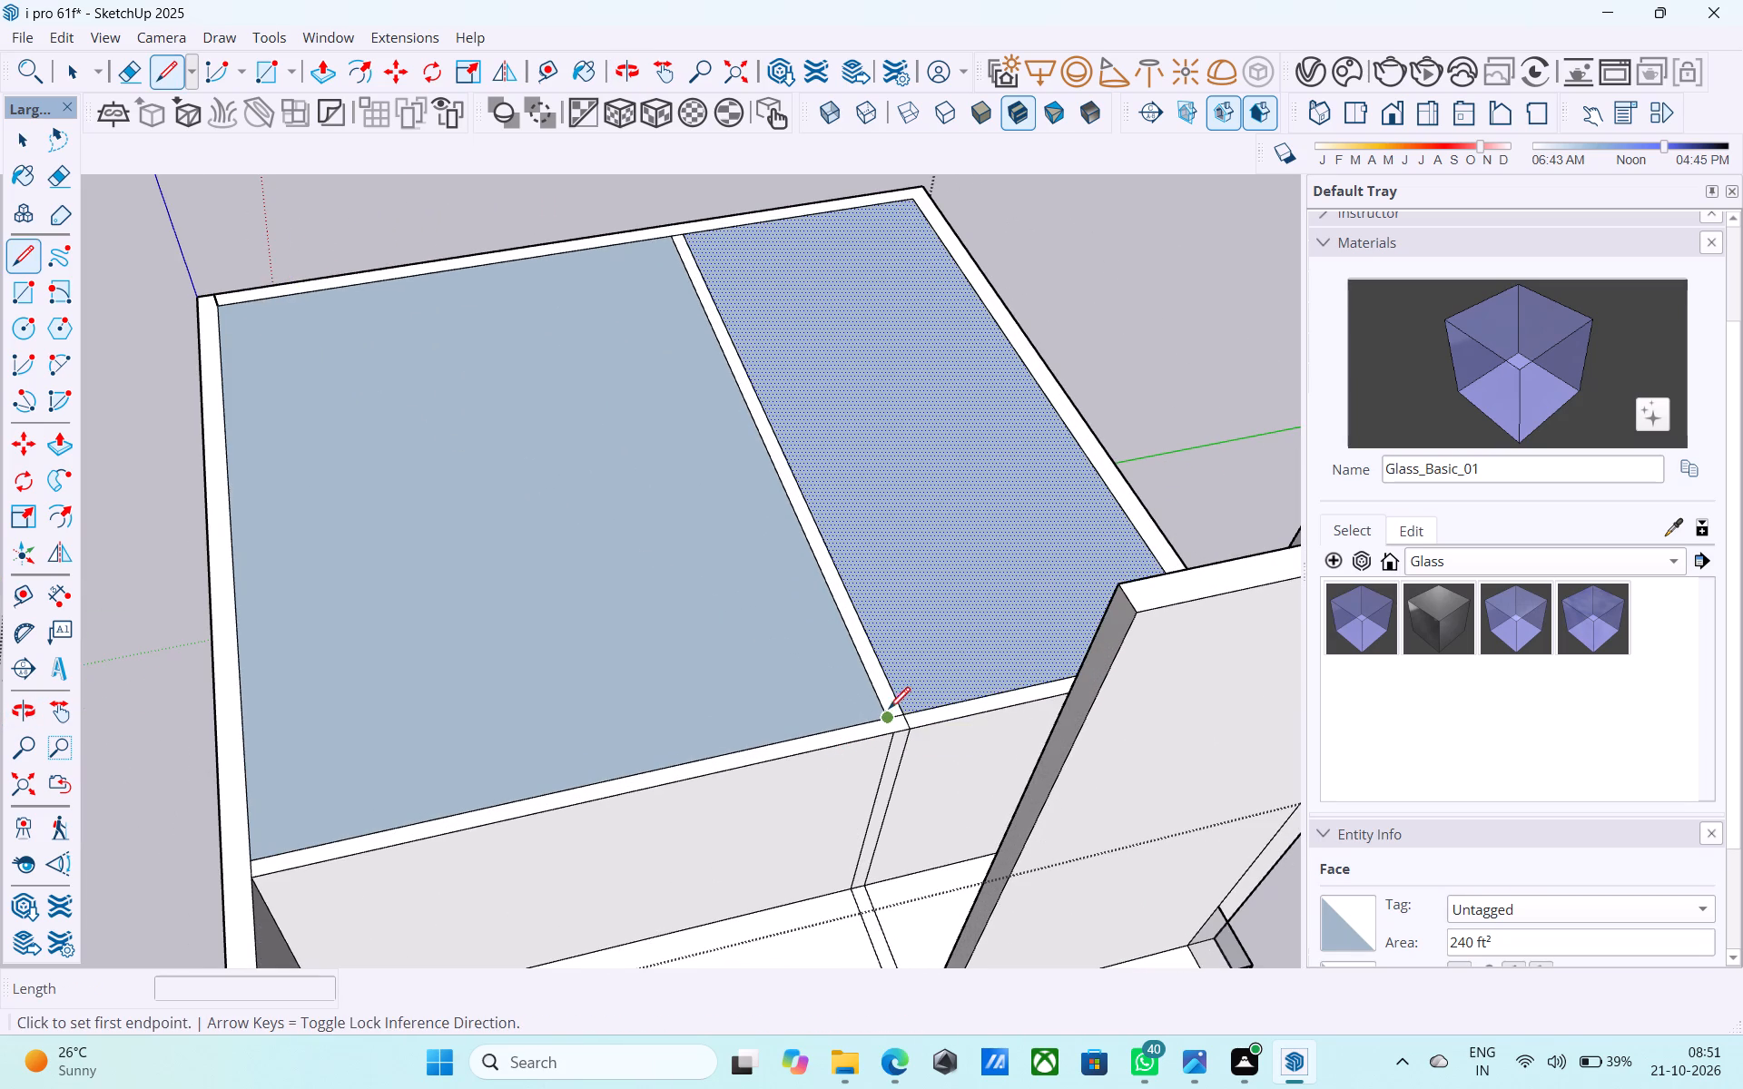
left_click(886, 712)
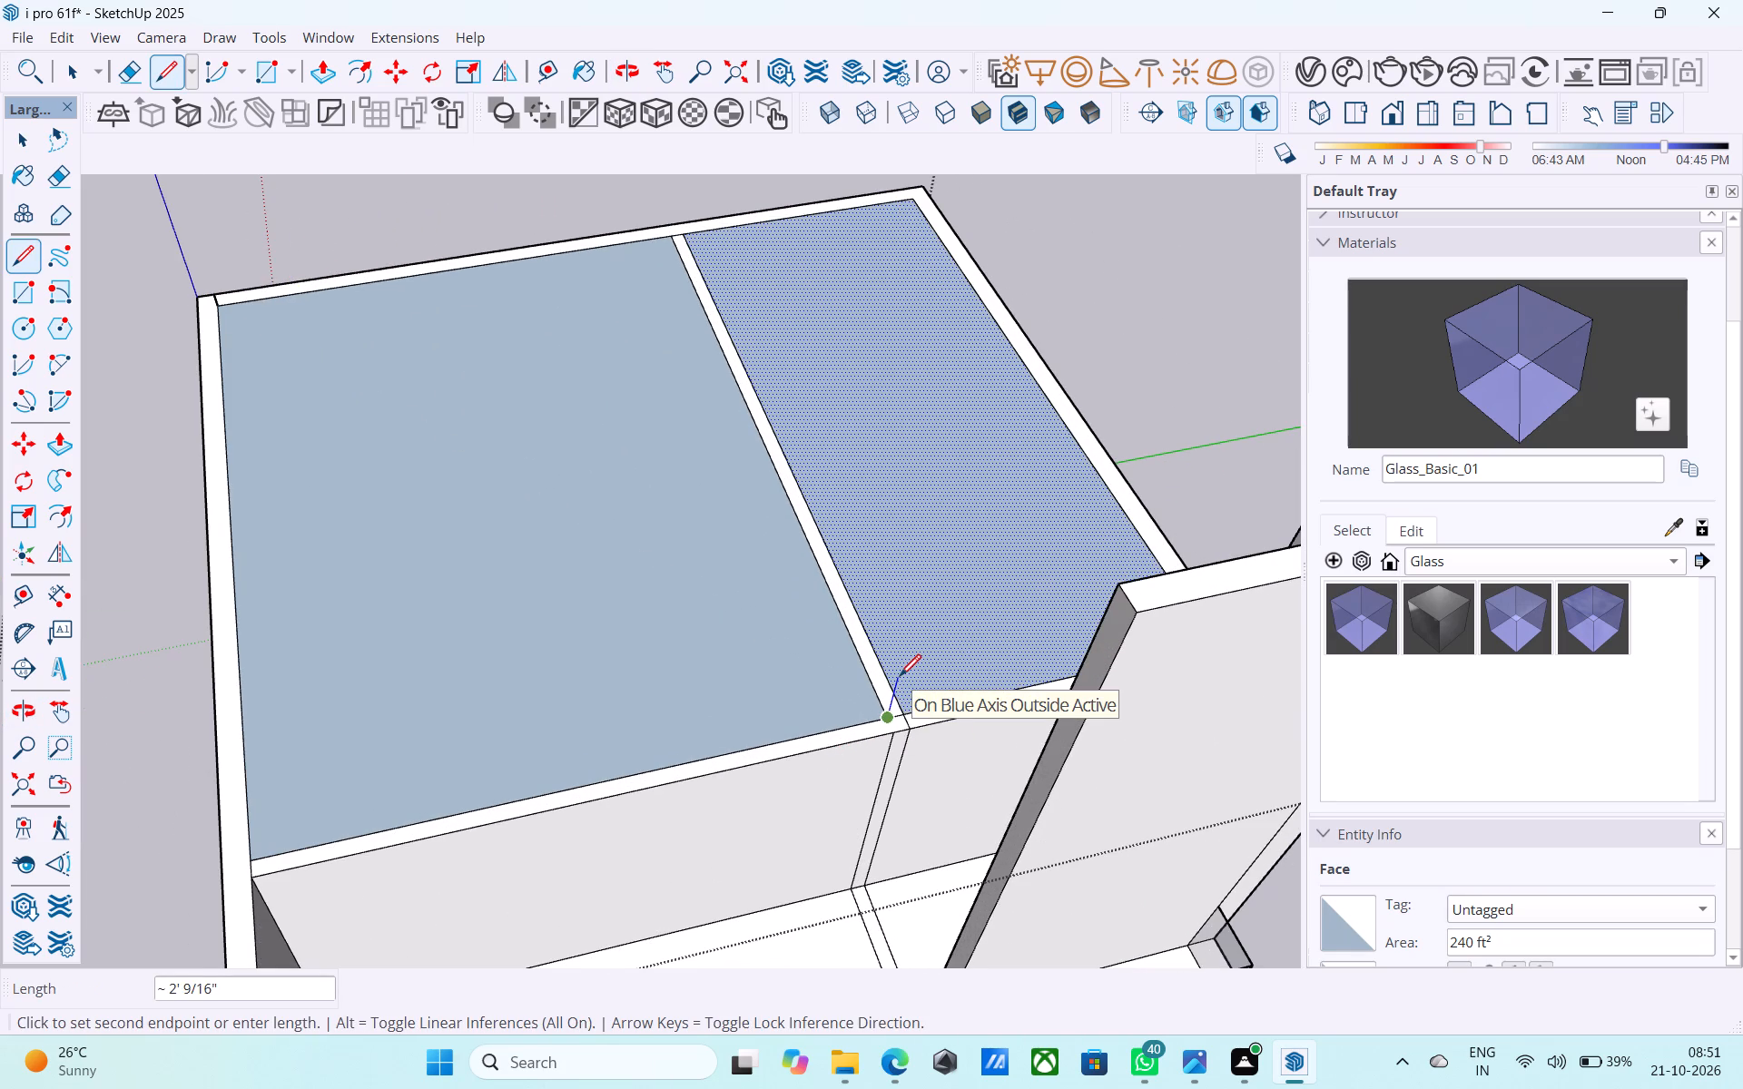
type("6\"")
key("Return")
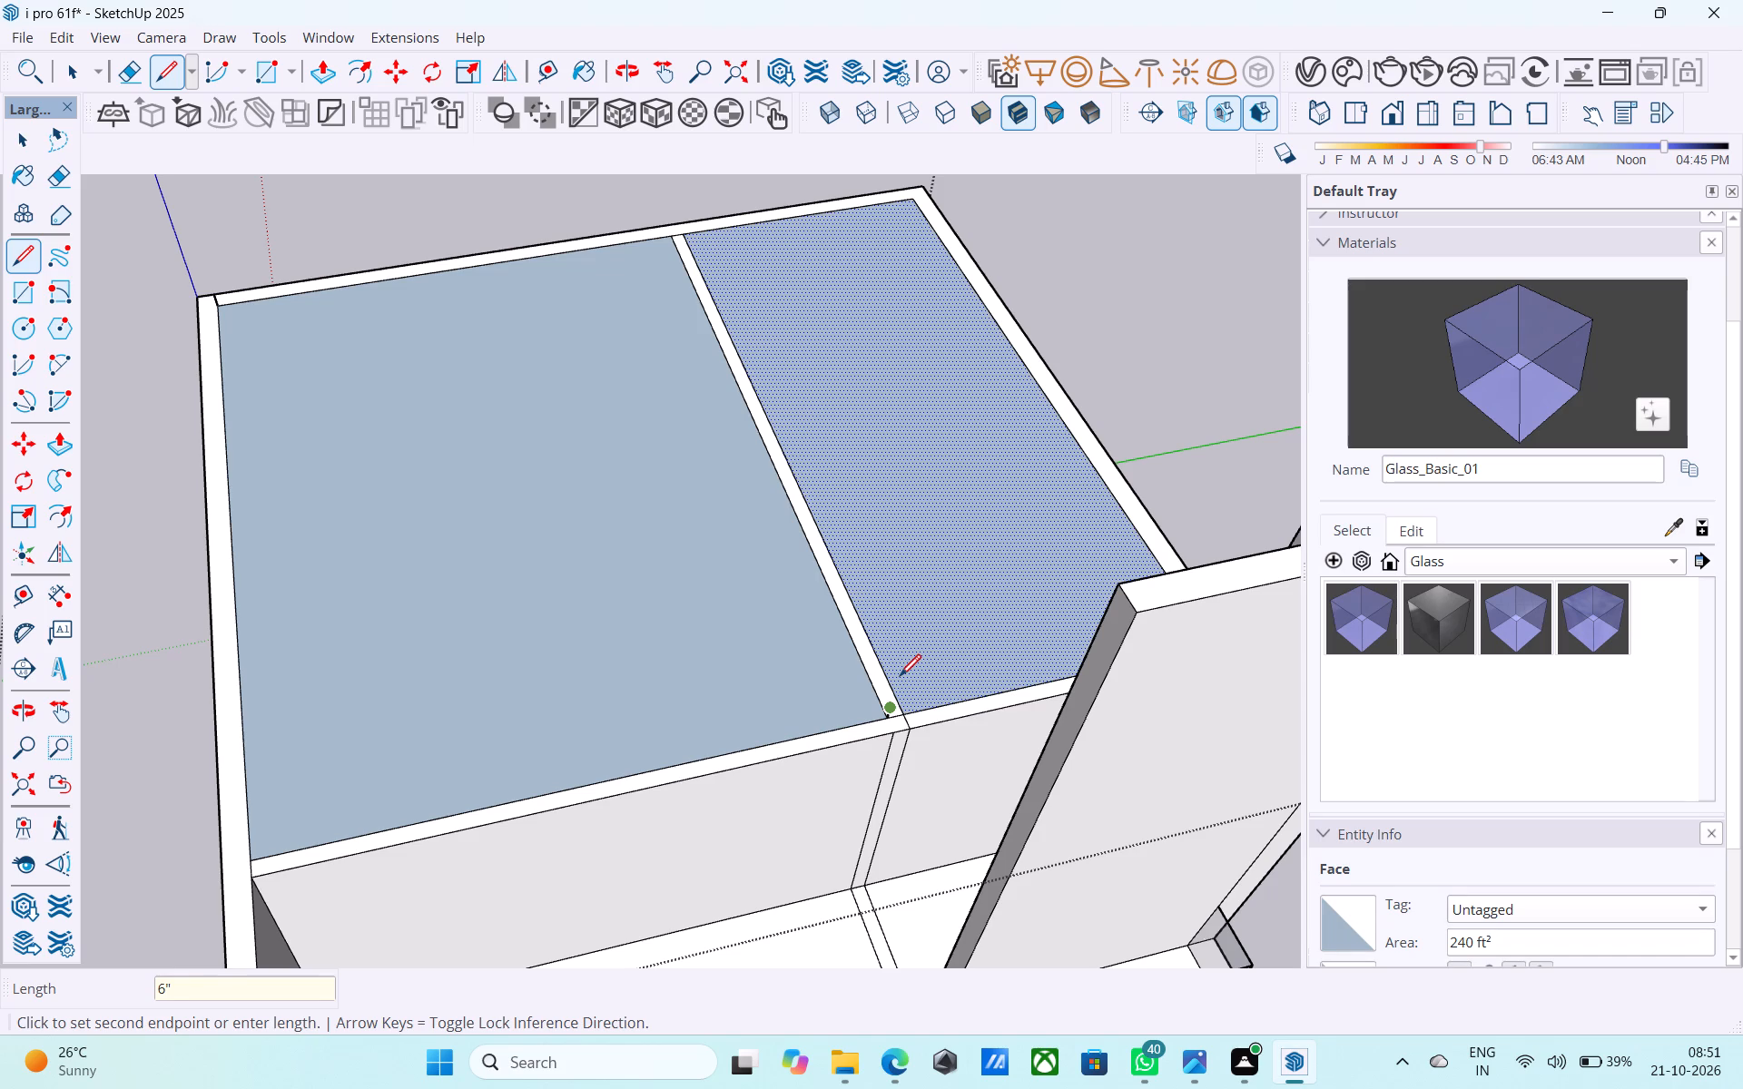
Draw a 24' by 18' rectangle above the larger roof face, spanning diagonally between the tops of the two 6" vertical lines.
key("r")
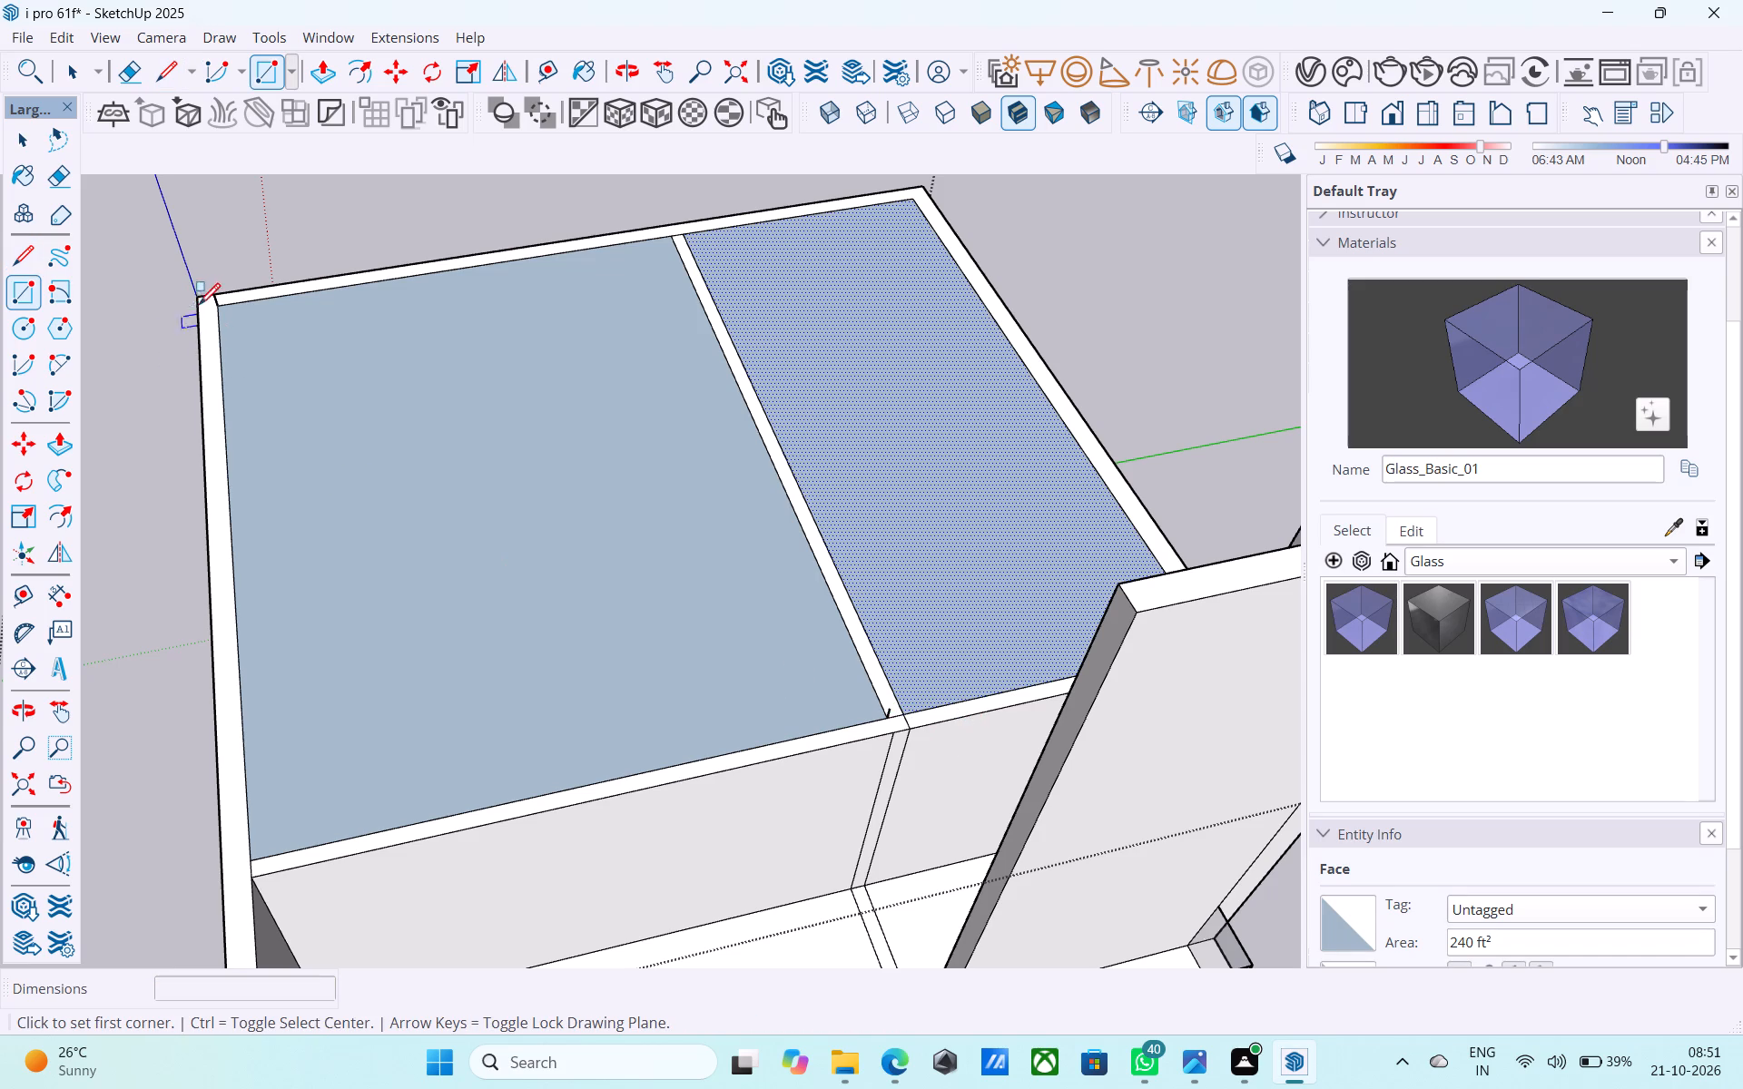
scroll(202, 305, "up", 4)
middle_click_drag(205, 300, 195, 261)
scroll(209, 252, "up", 3)
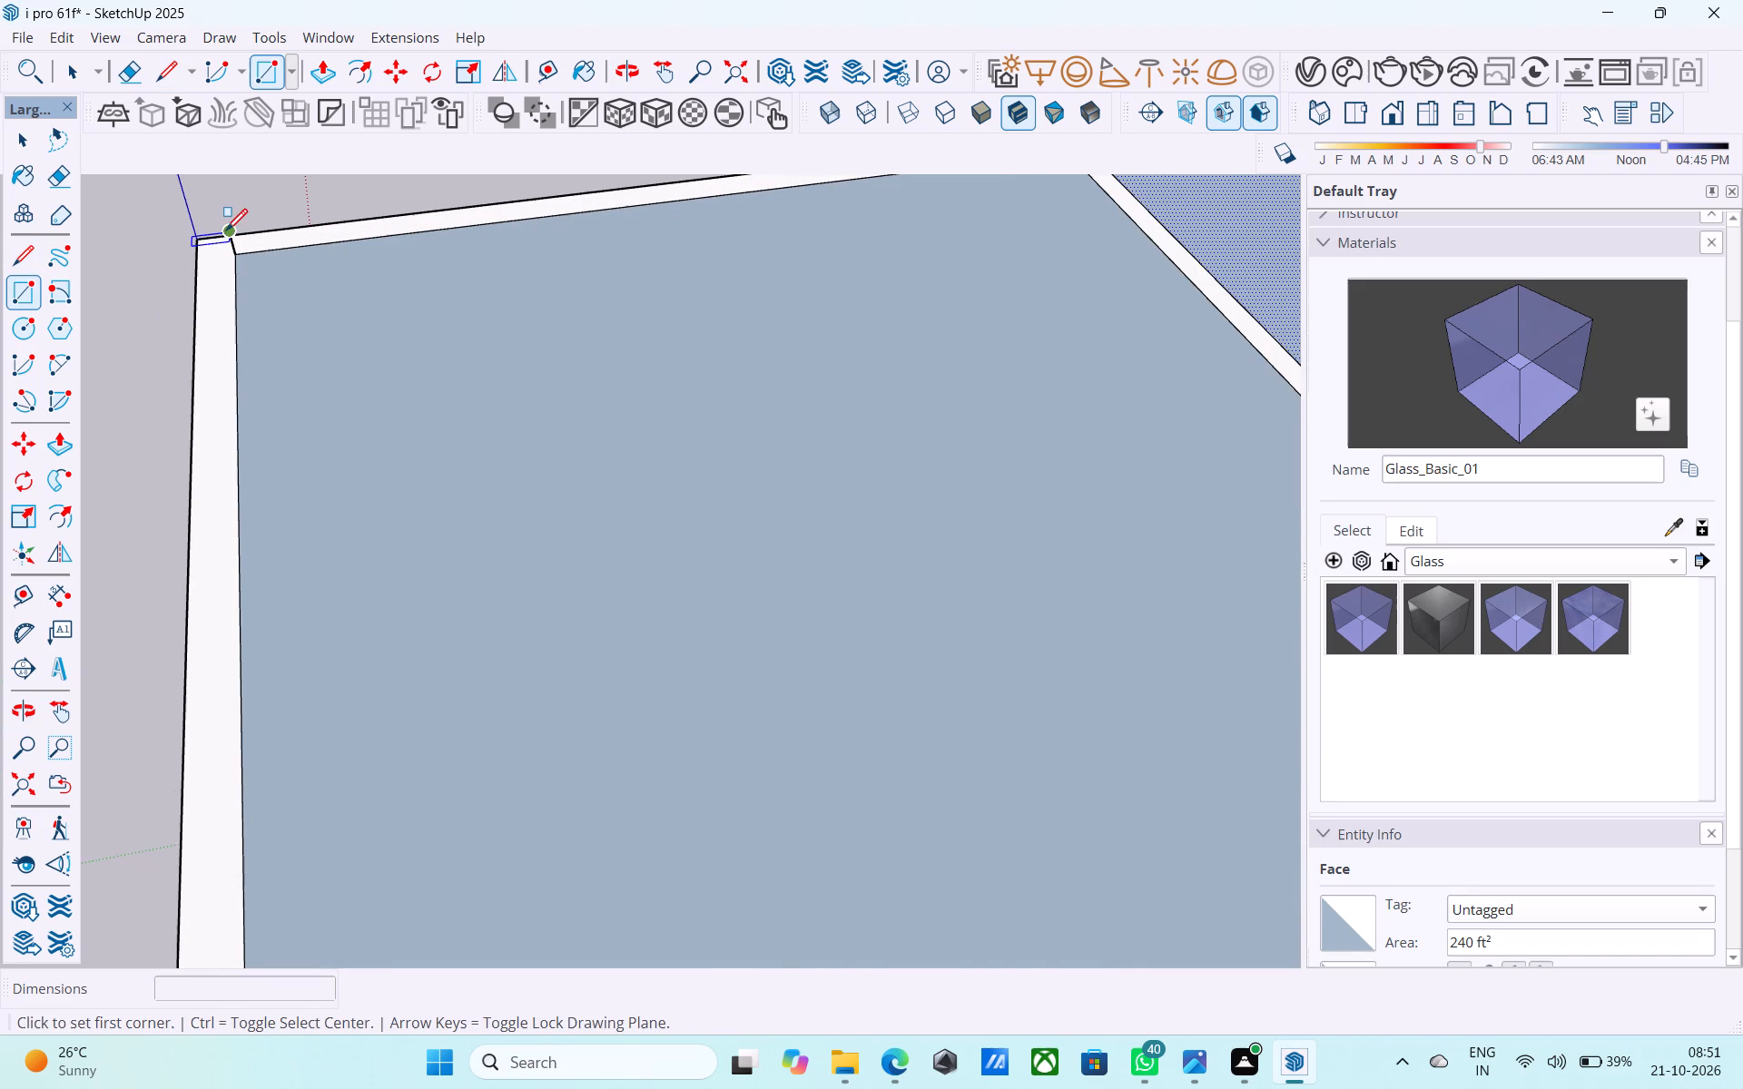
left_click(226, 233)
scroll(228, 233, "down", 5)
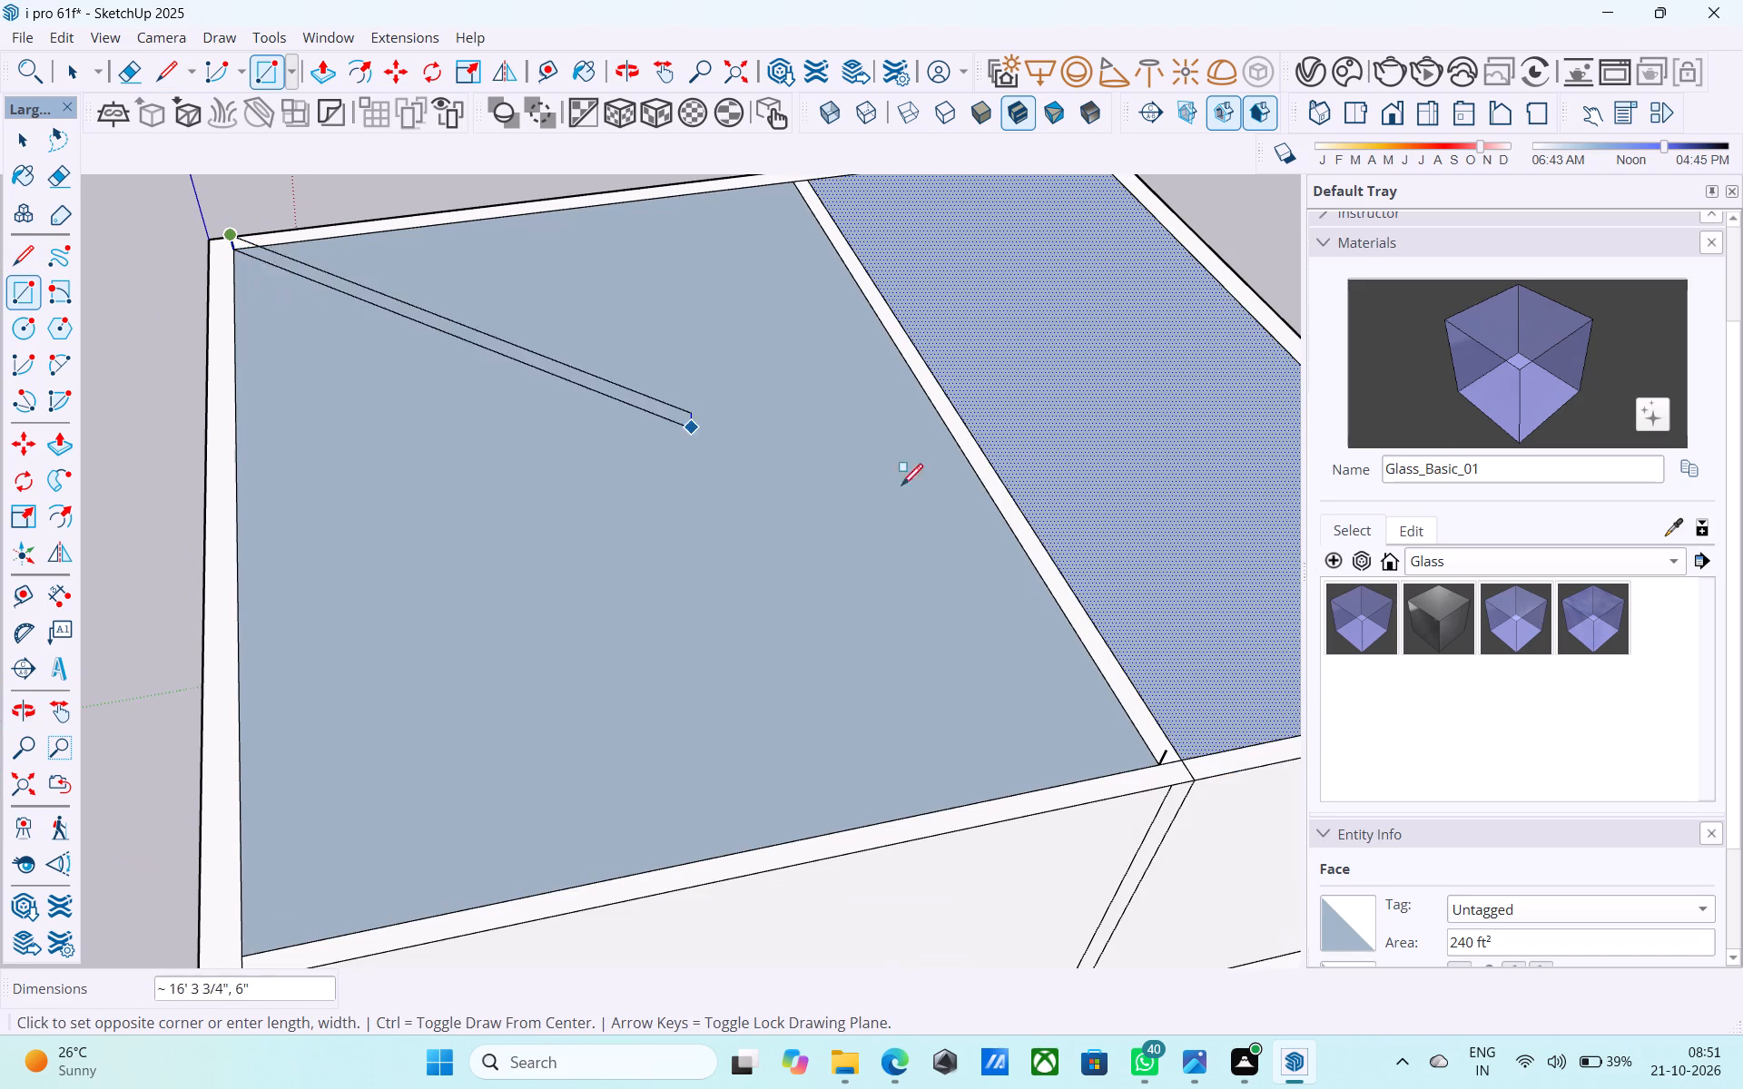
scroll(574, 487, "down", 5)
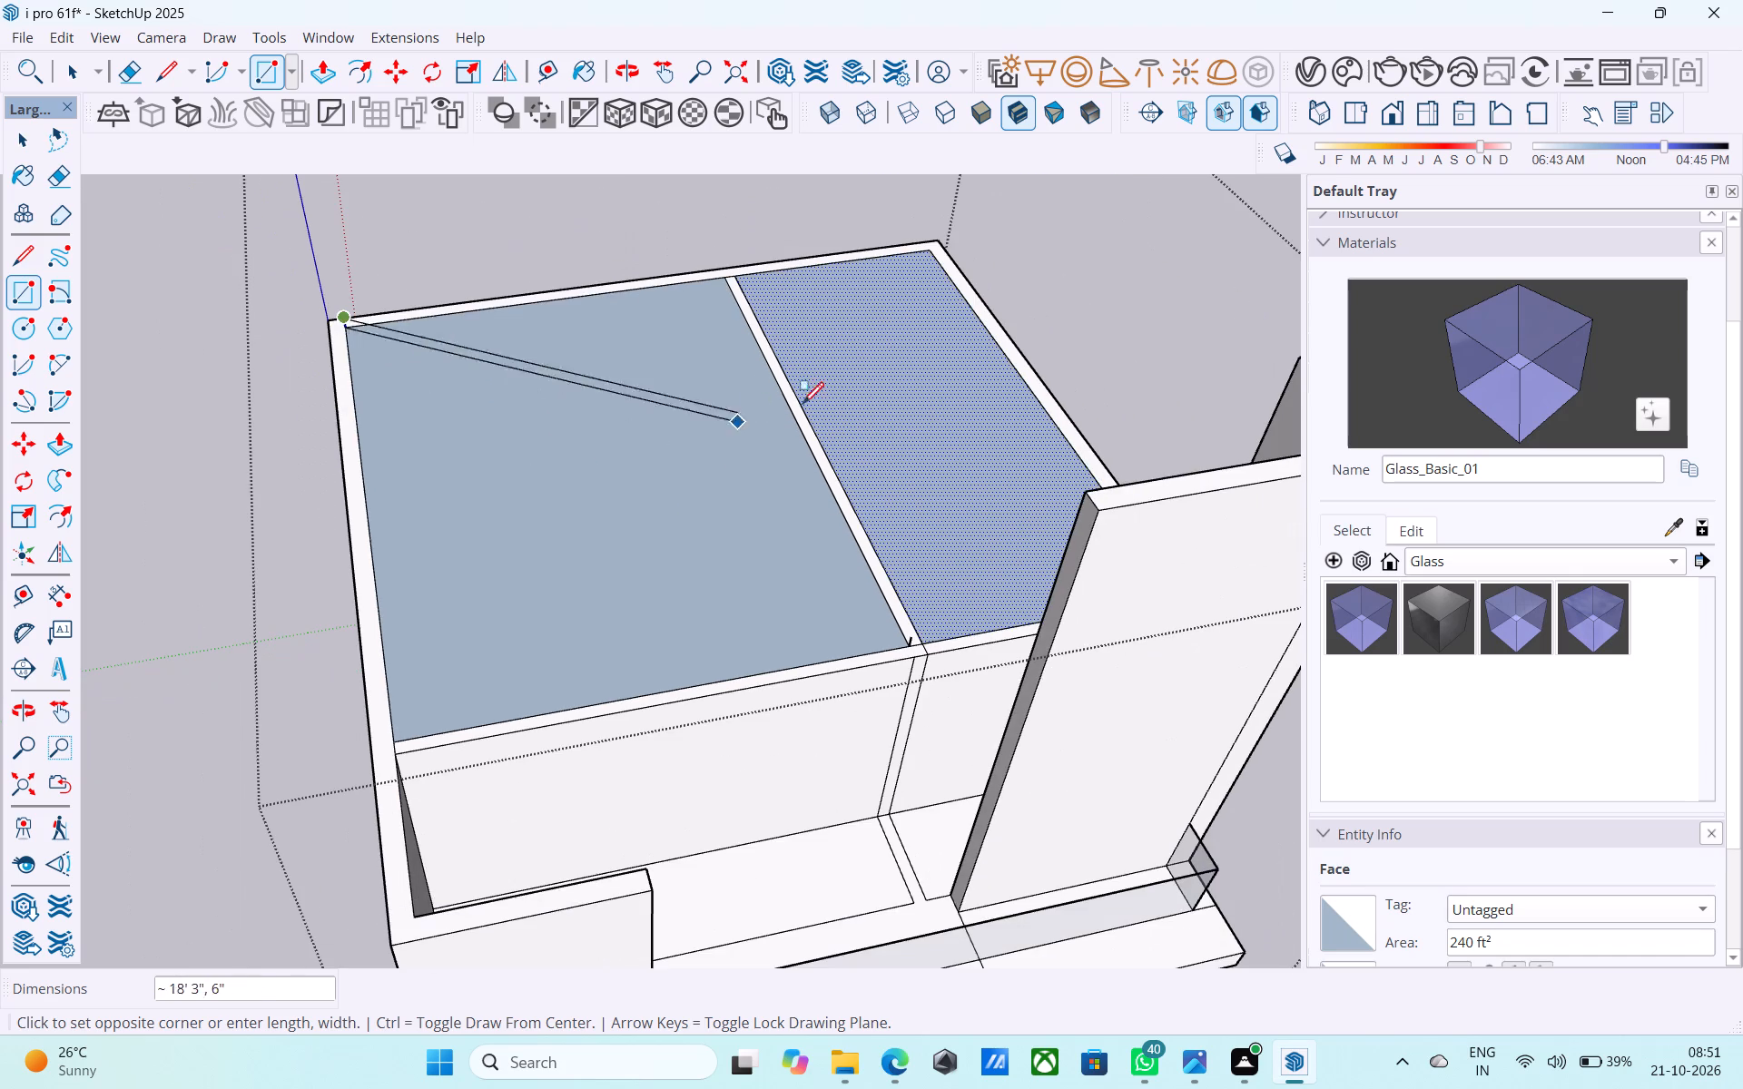
scroll(946, 397, "down", 2)
middle_click_drag(943, 397, 683, 463)
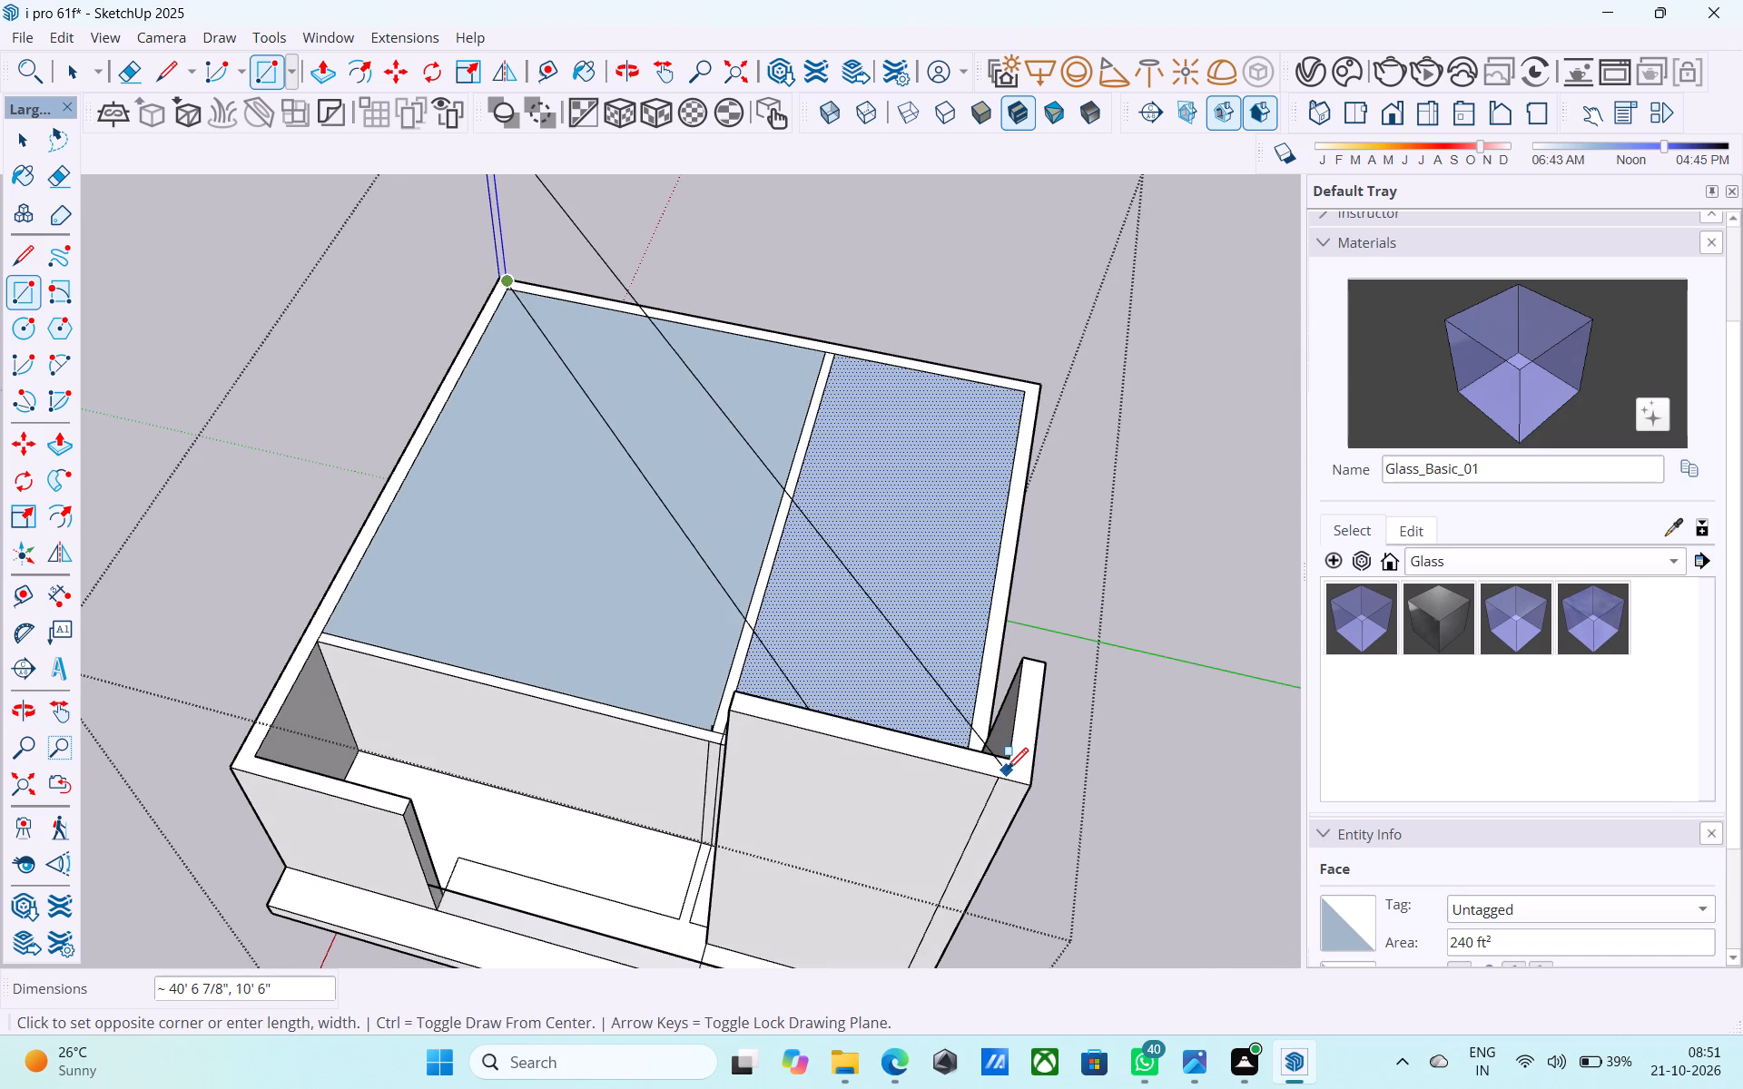
middle_click_drag(1035, 786, 997, 751)
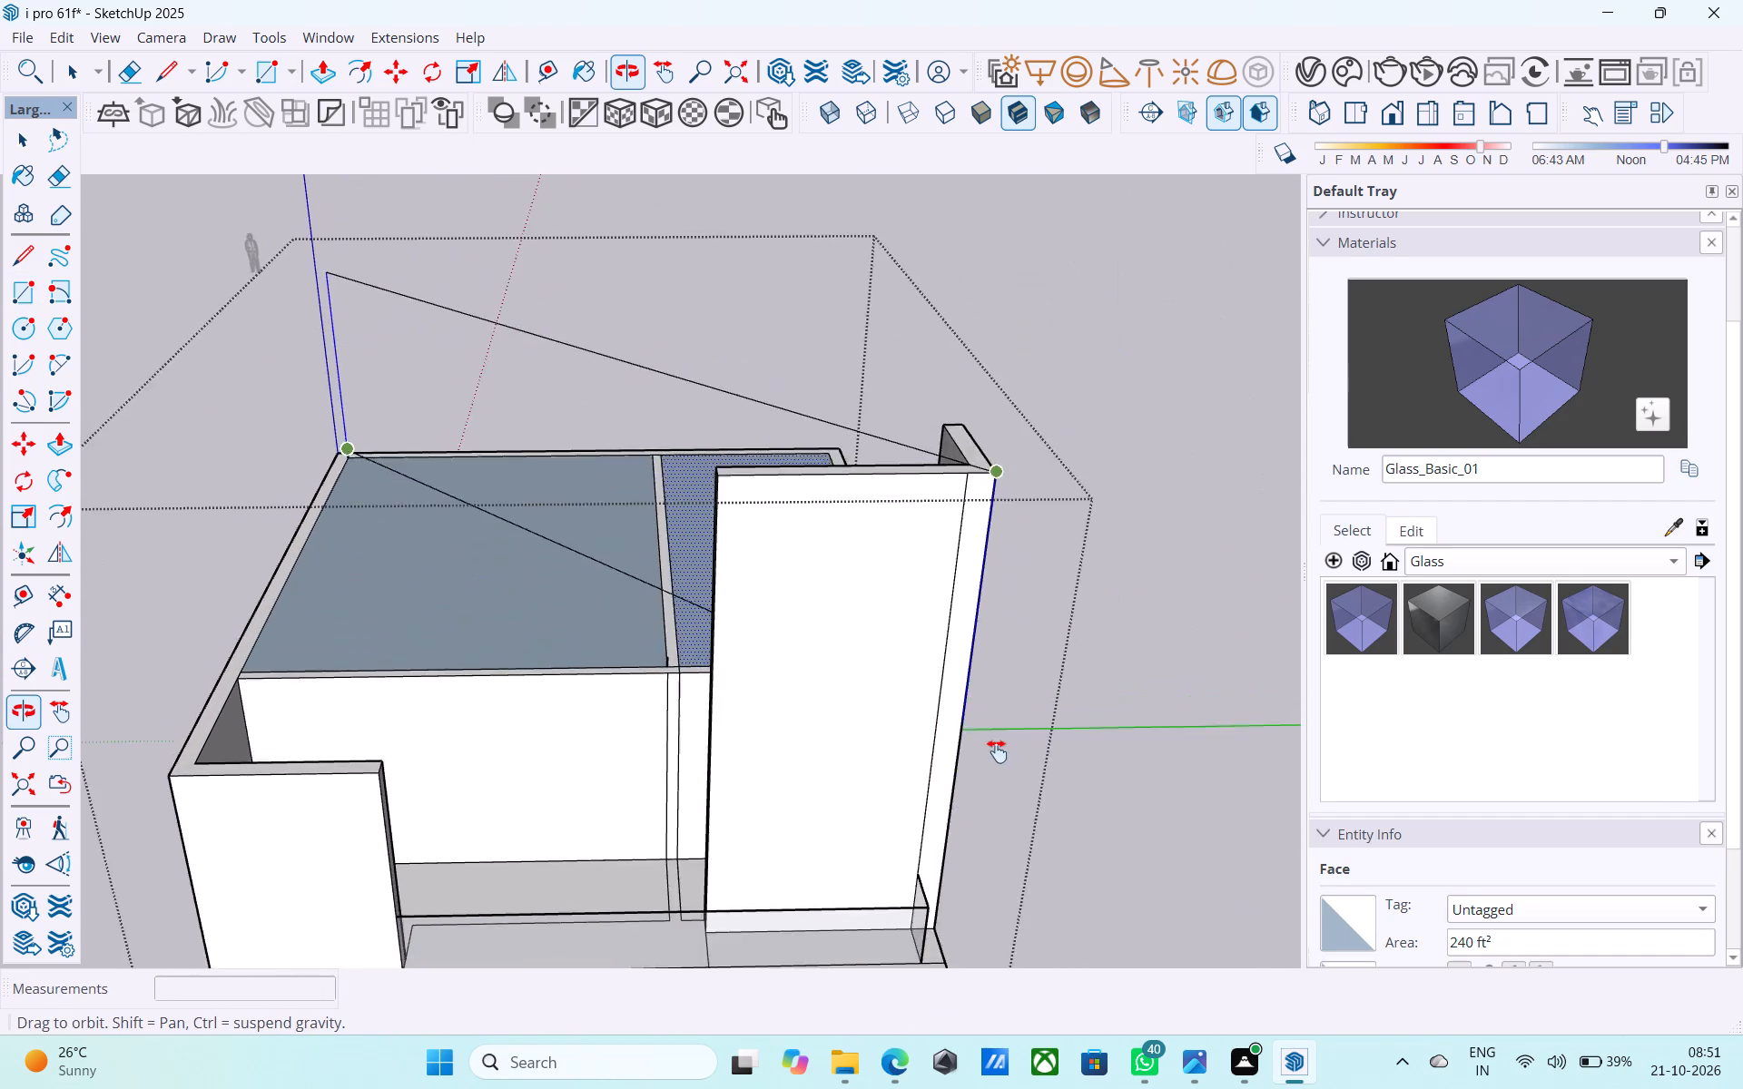
middle_click_drag(997, 751, 1025, 695)
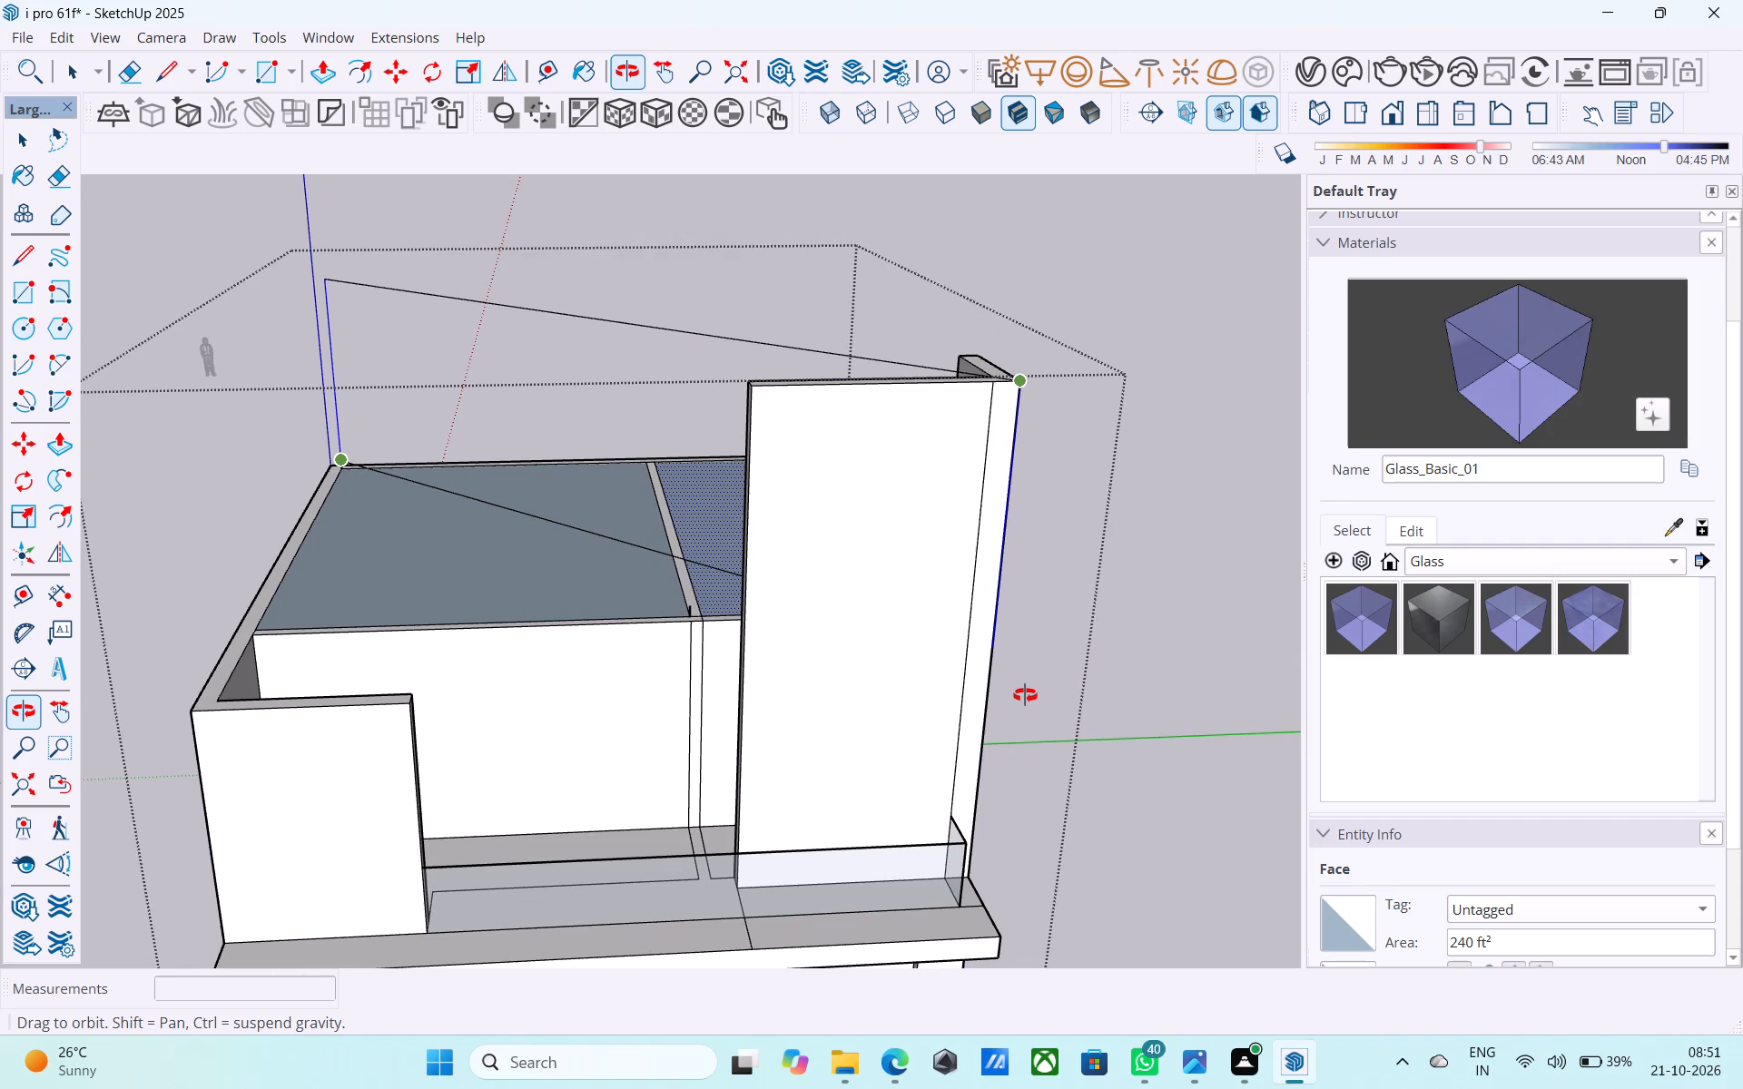
middle_click_drag(1025, 695, 1202, 407)
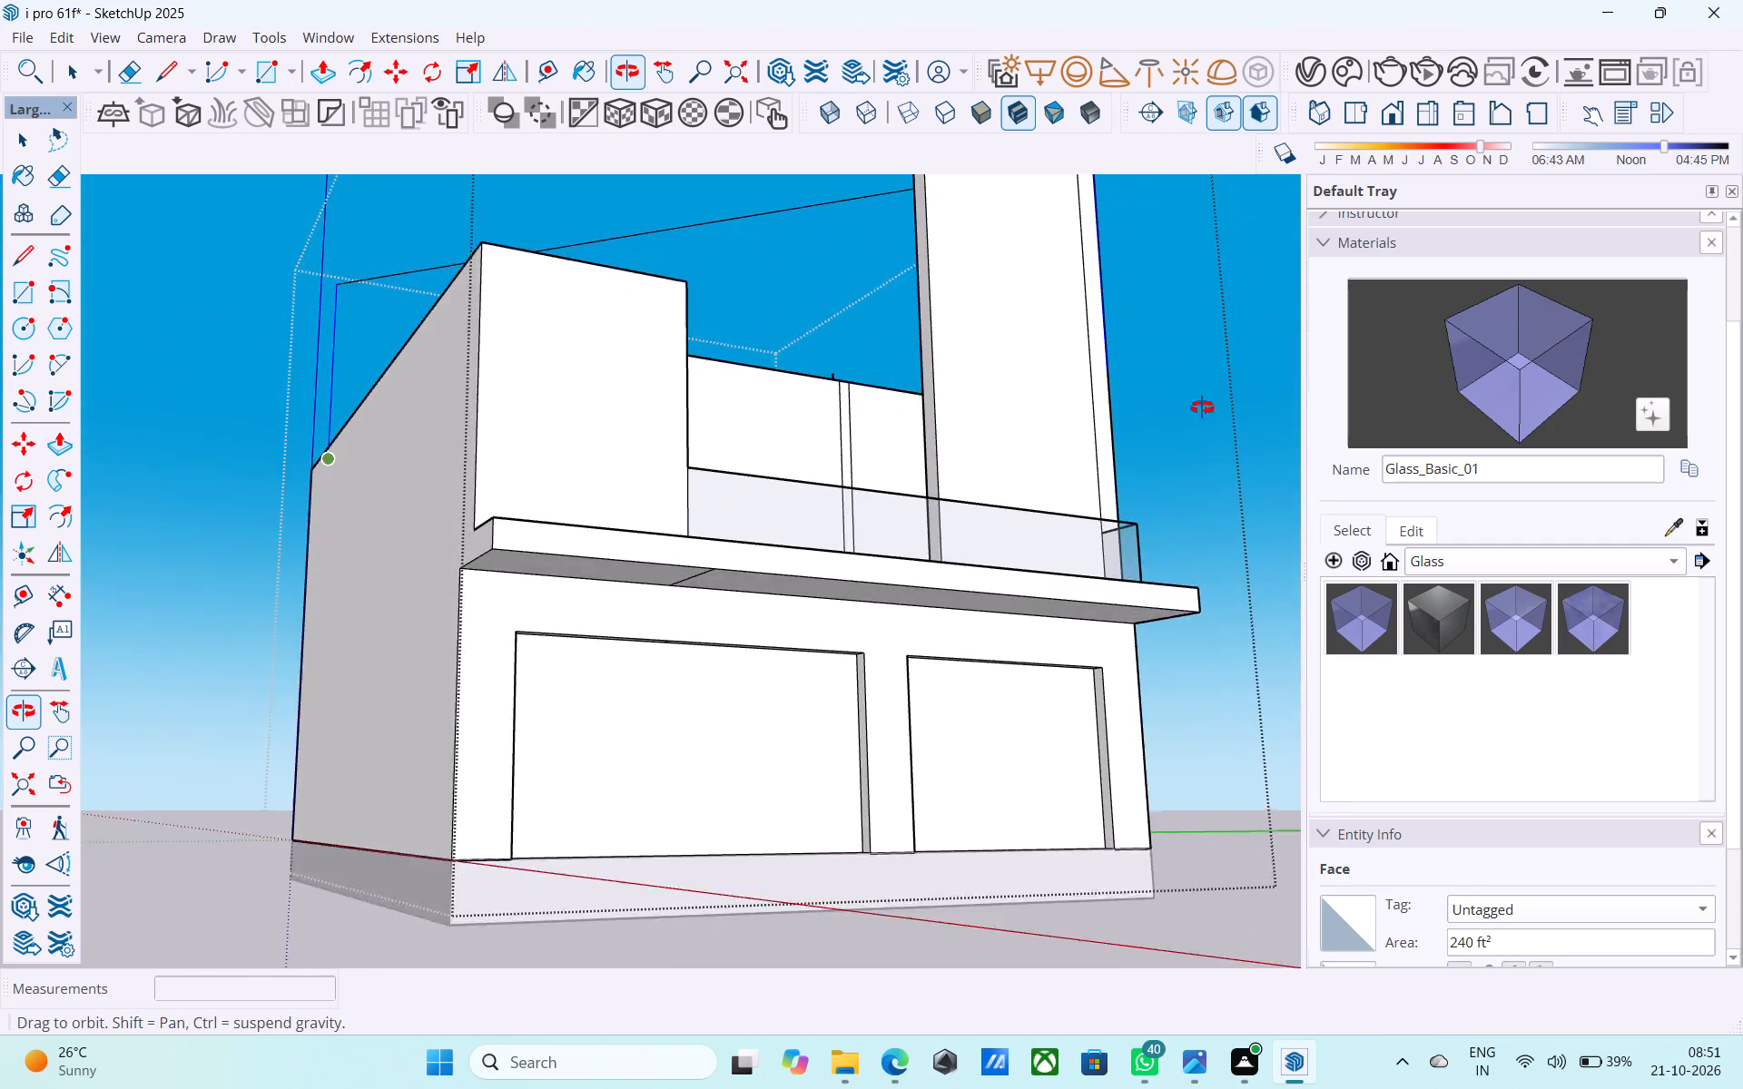
middle_click_drag(1202, 407, 997, 309)
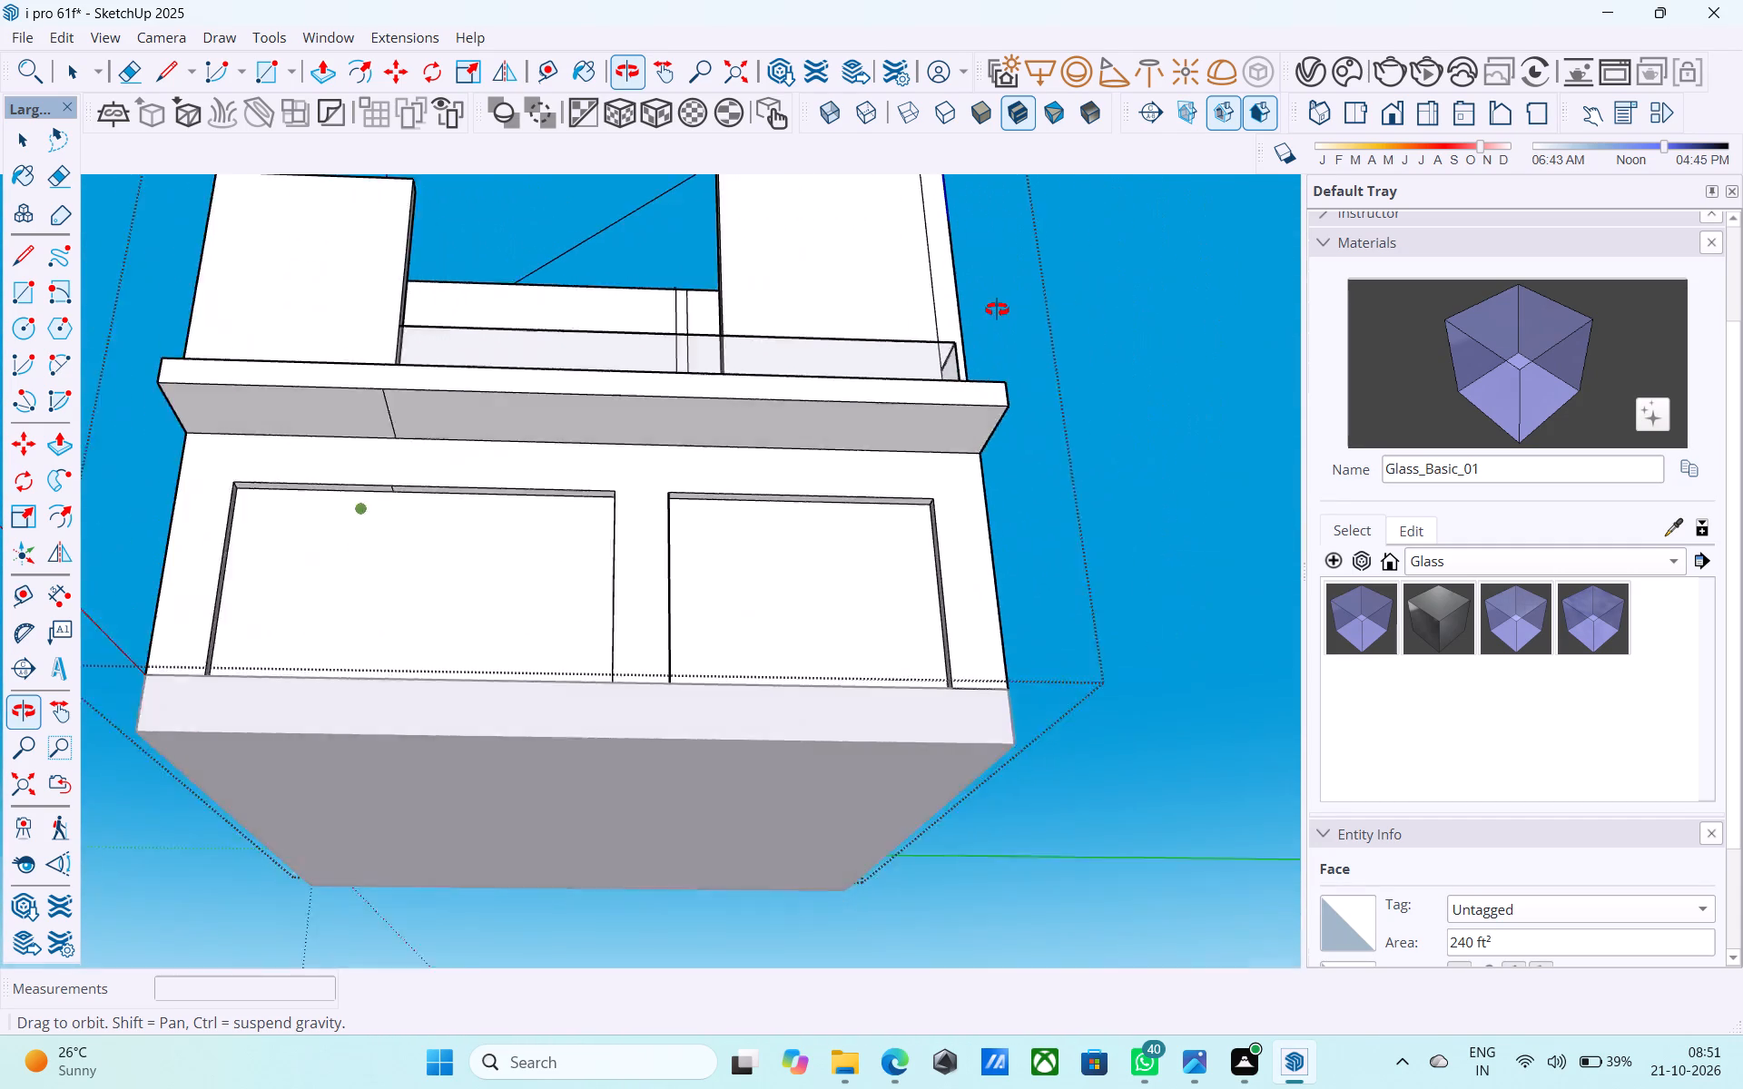
middle_click_drag(997, 309, 1049, 888)
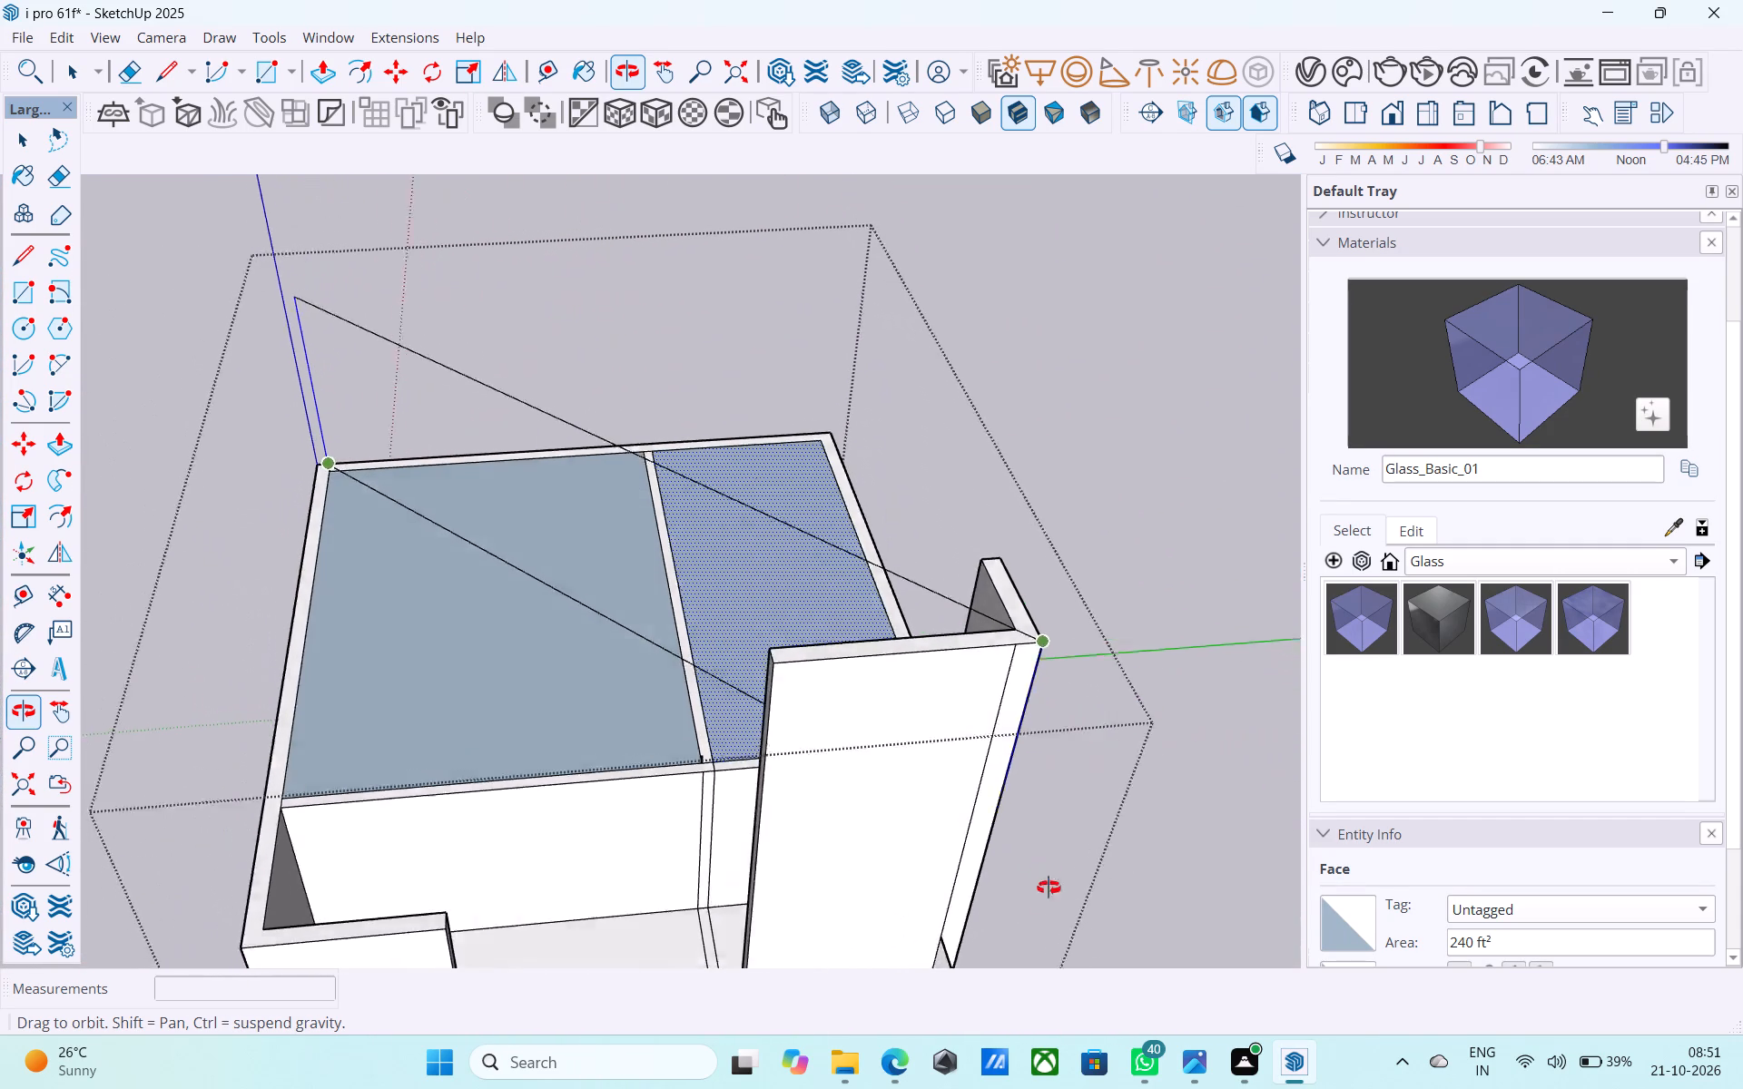
middle_click_drag(1049, 888, 1060, 930)
middle_click_drag(799, 739, 835, 827)
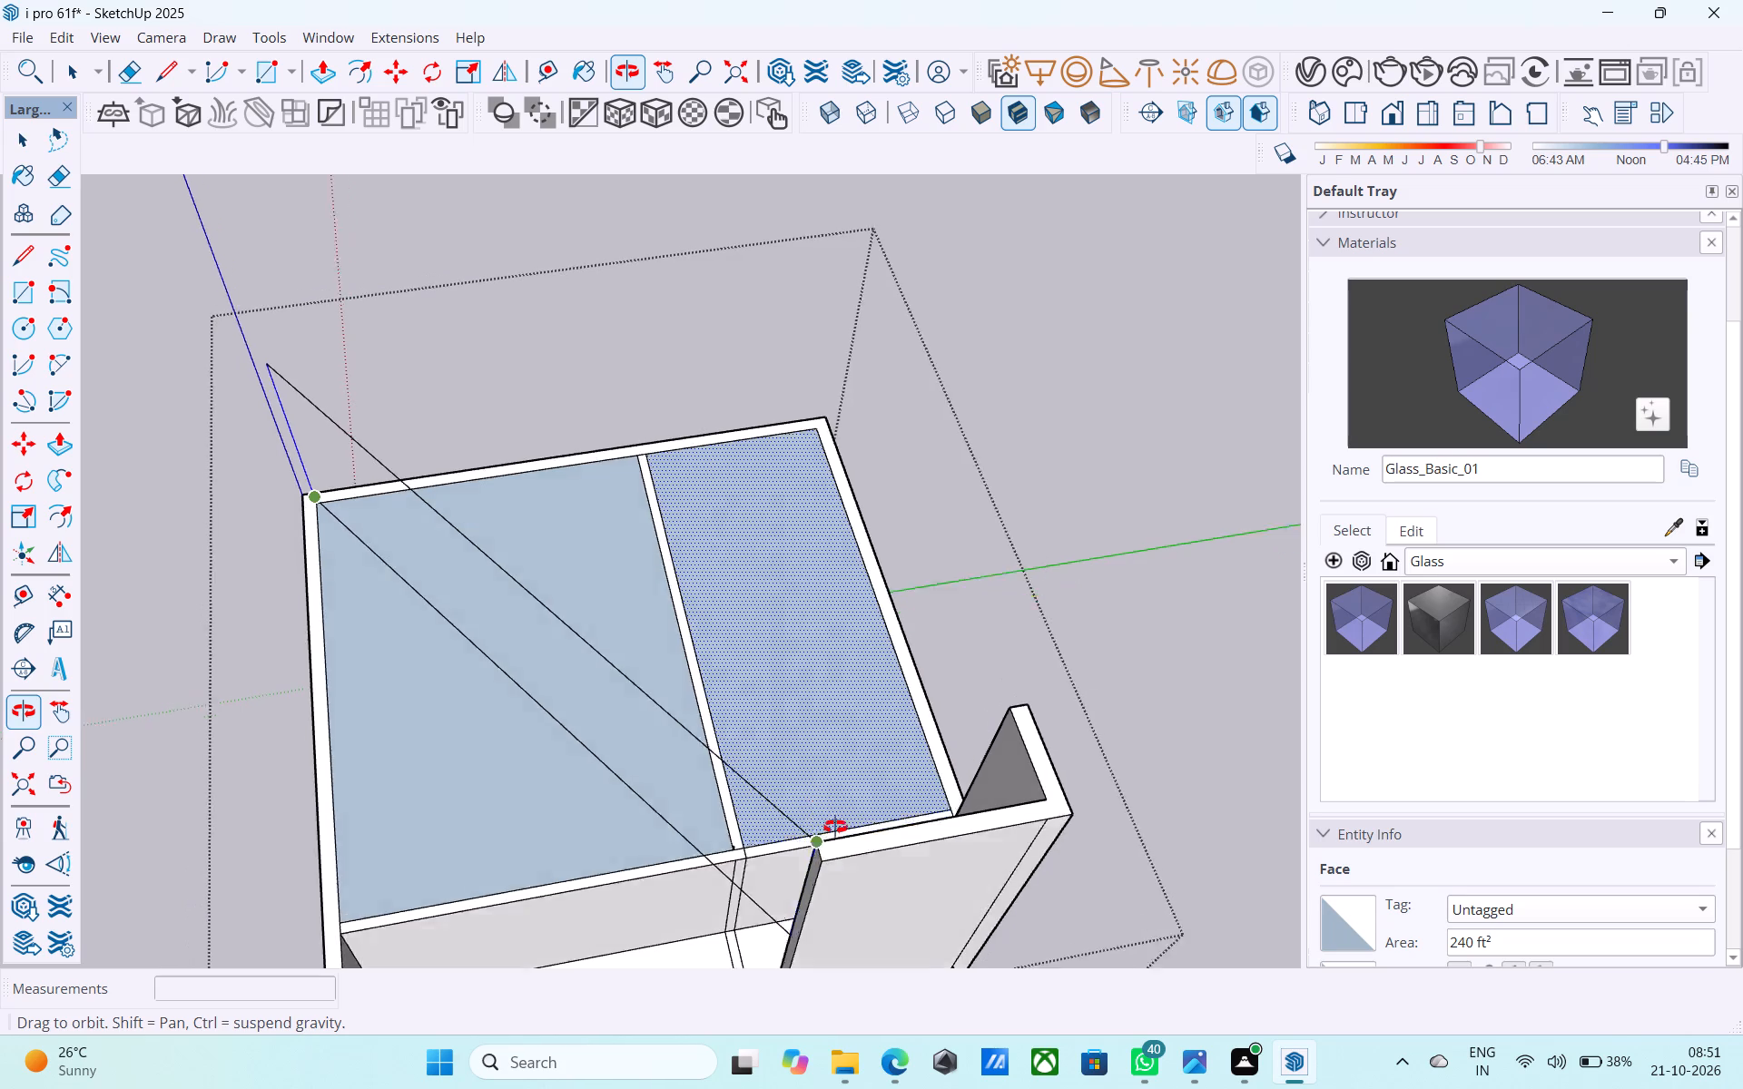
middle_click_drag(835, 827, 1138, 868)
scroll(1084, 674, "up", 4)
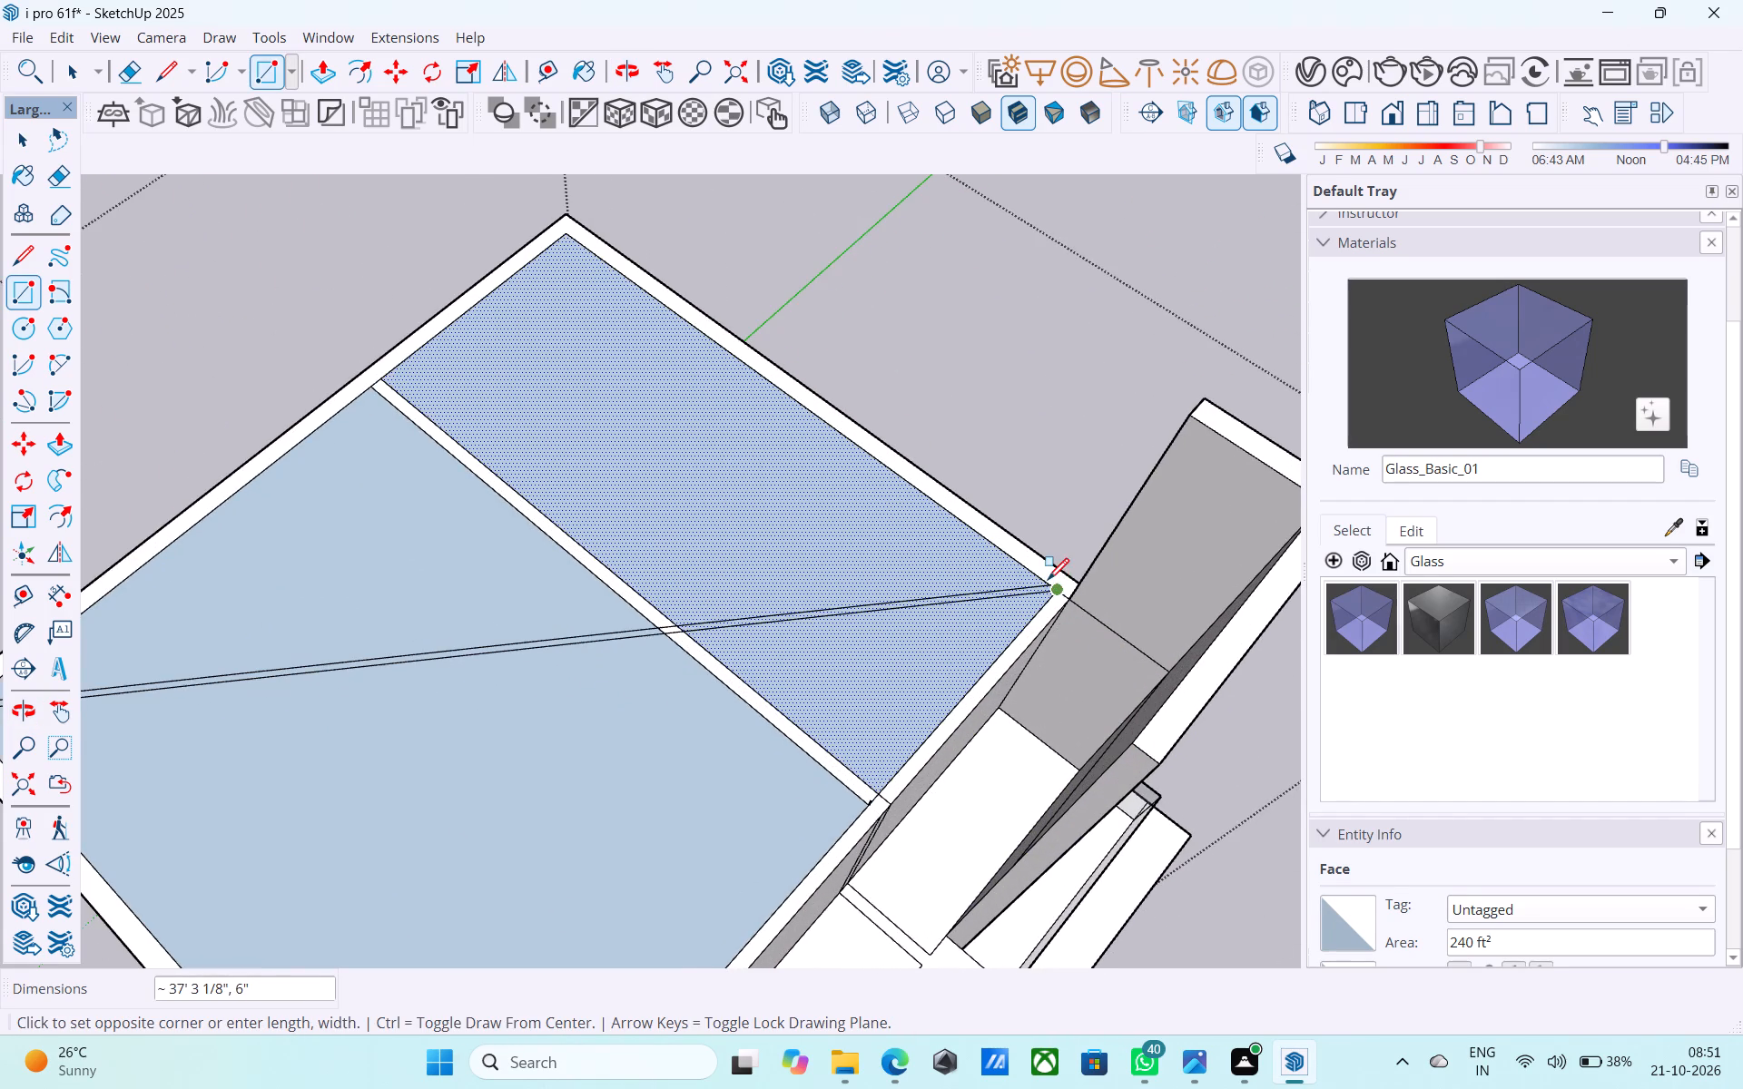
scroll(1048, 582, "up", 7)
middle_click_drag(1059, 596, 1077, 344)
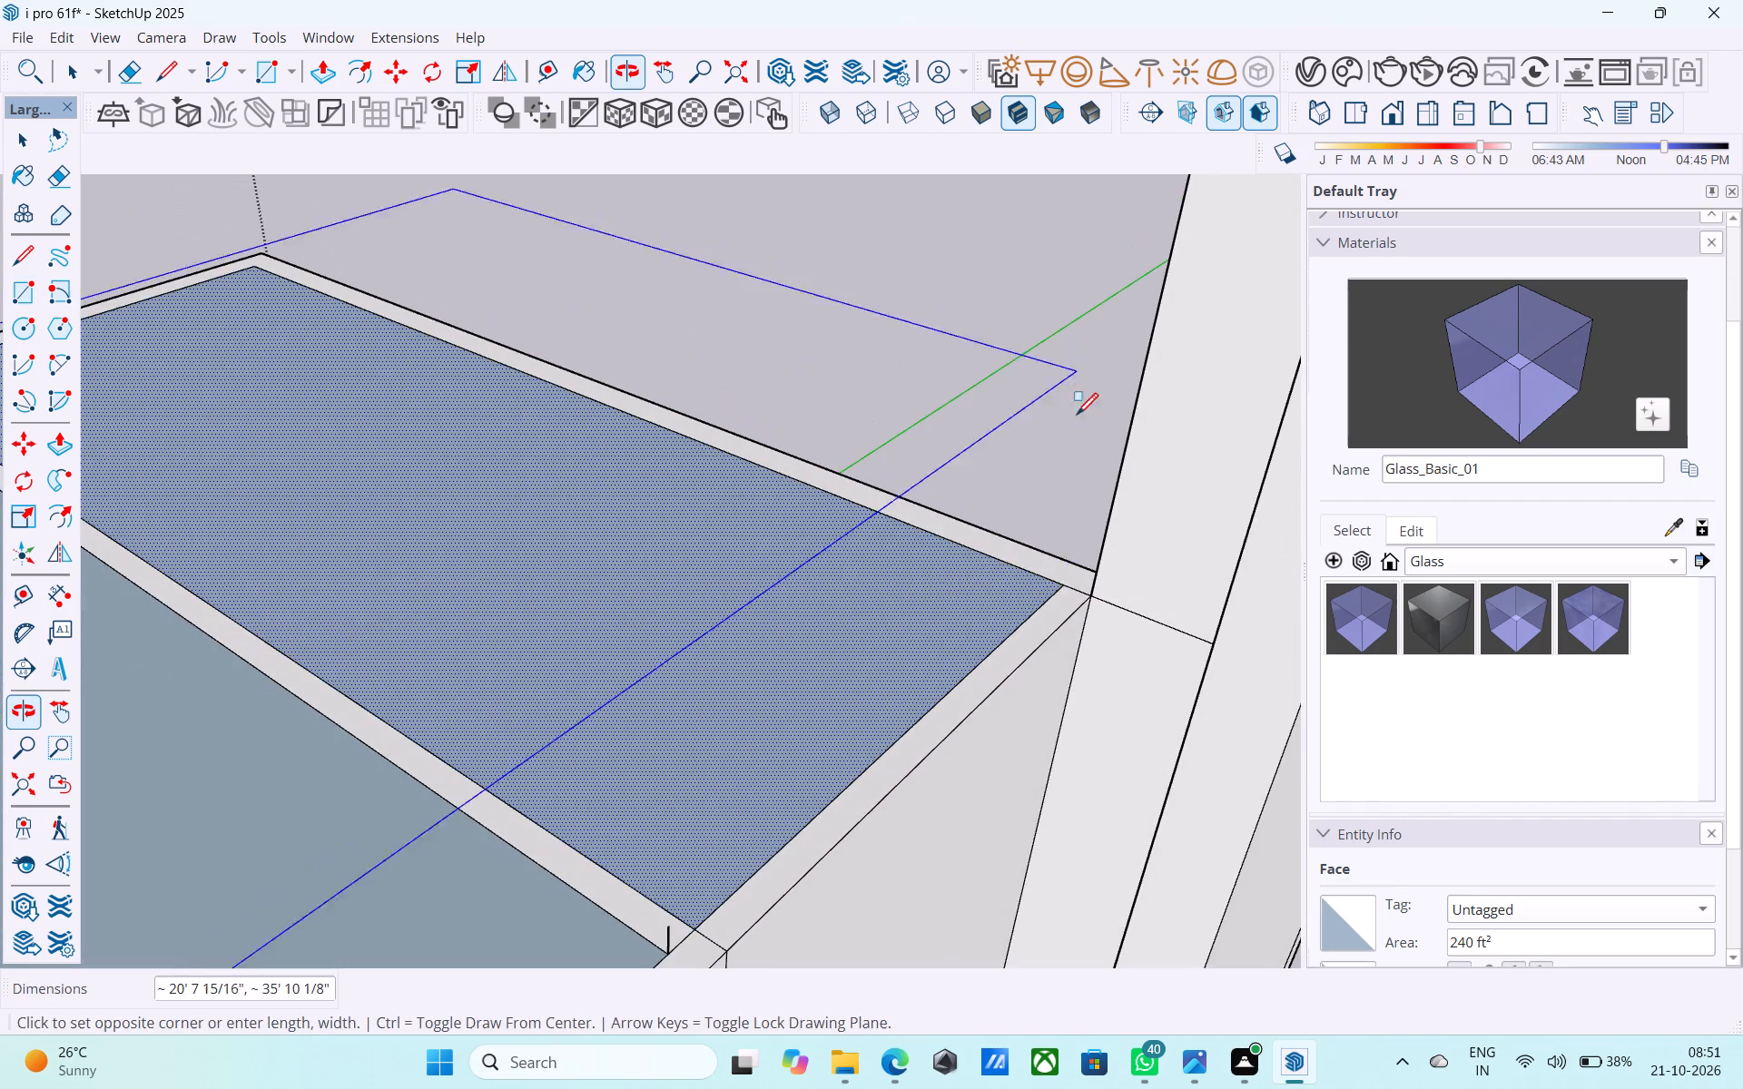
scroll(1044, 549, "up", 1)
middle_click_drag(1041, 546, 1066, 349)
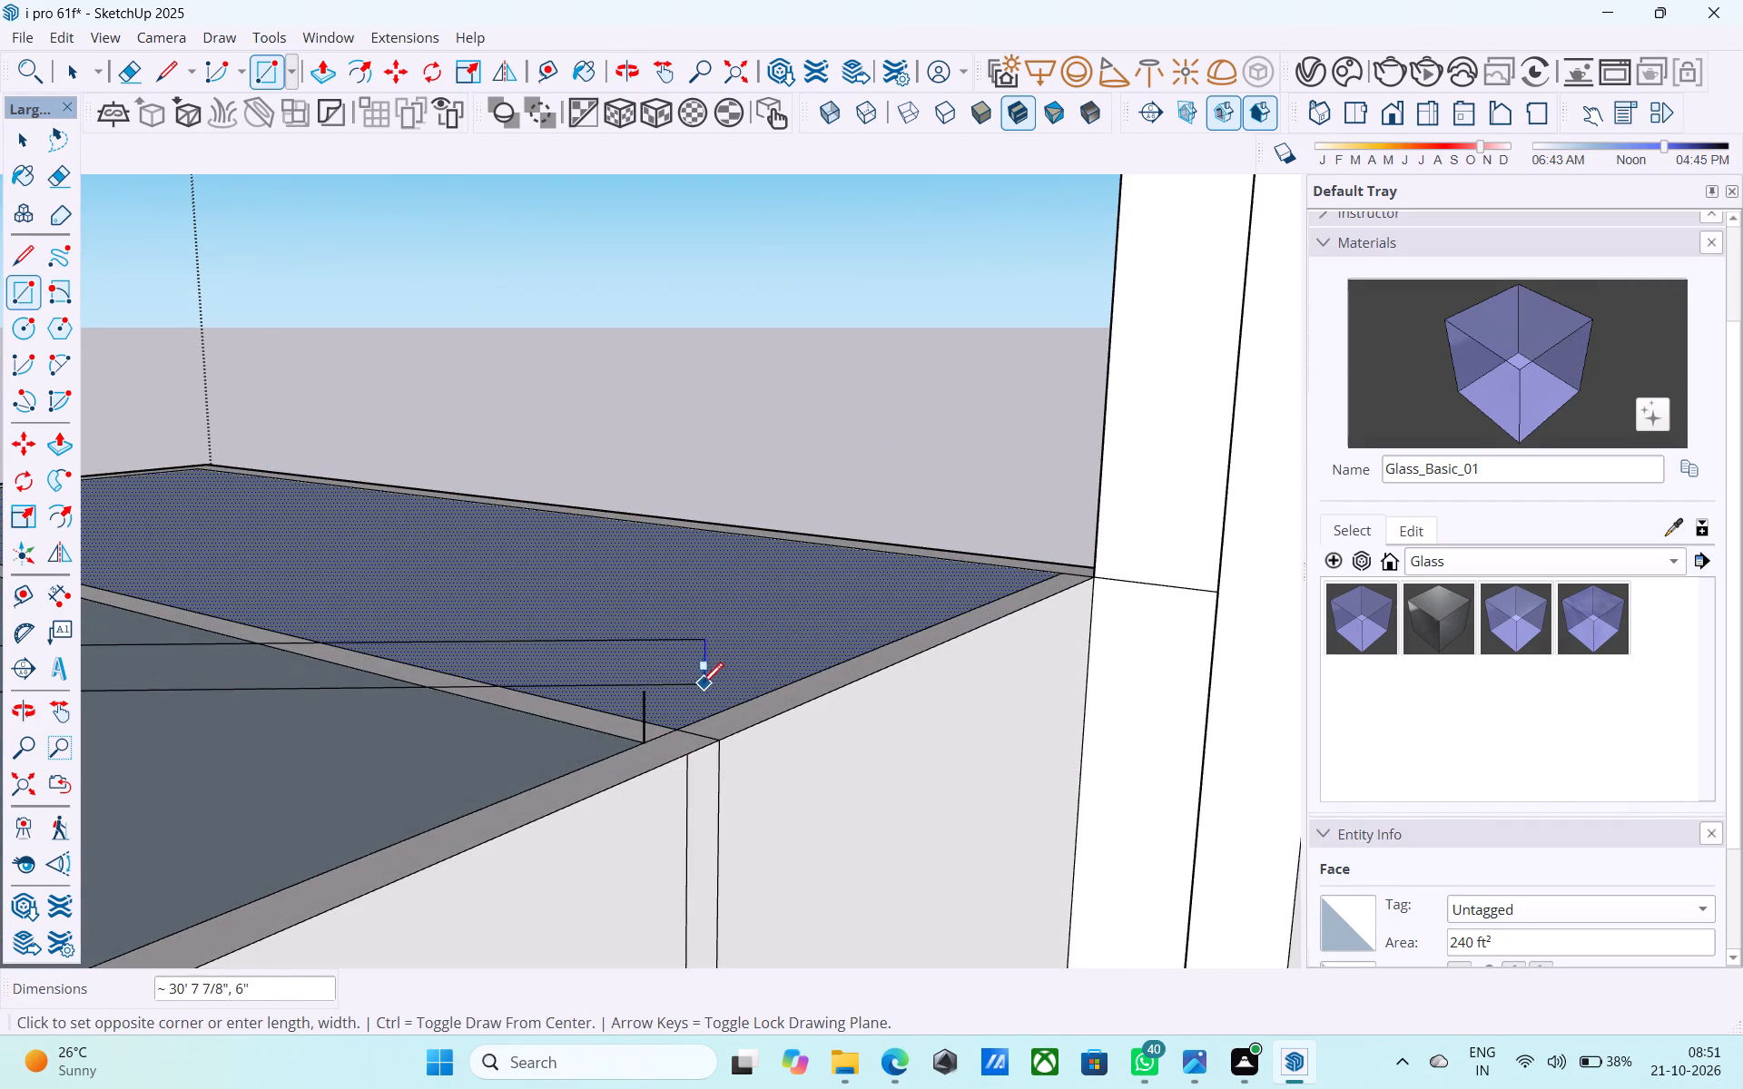
left_click(645, 690)
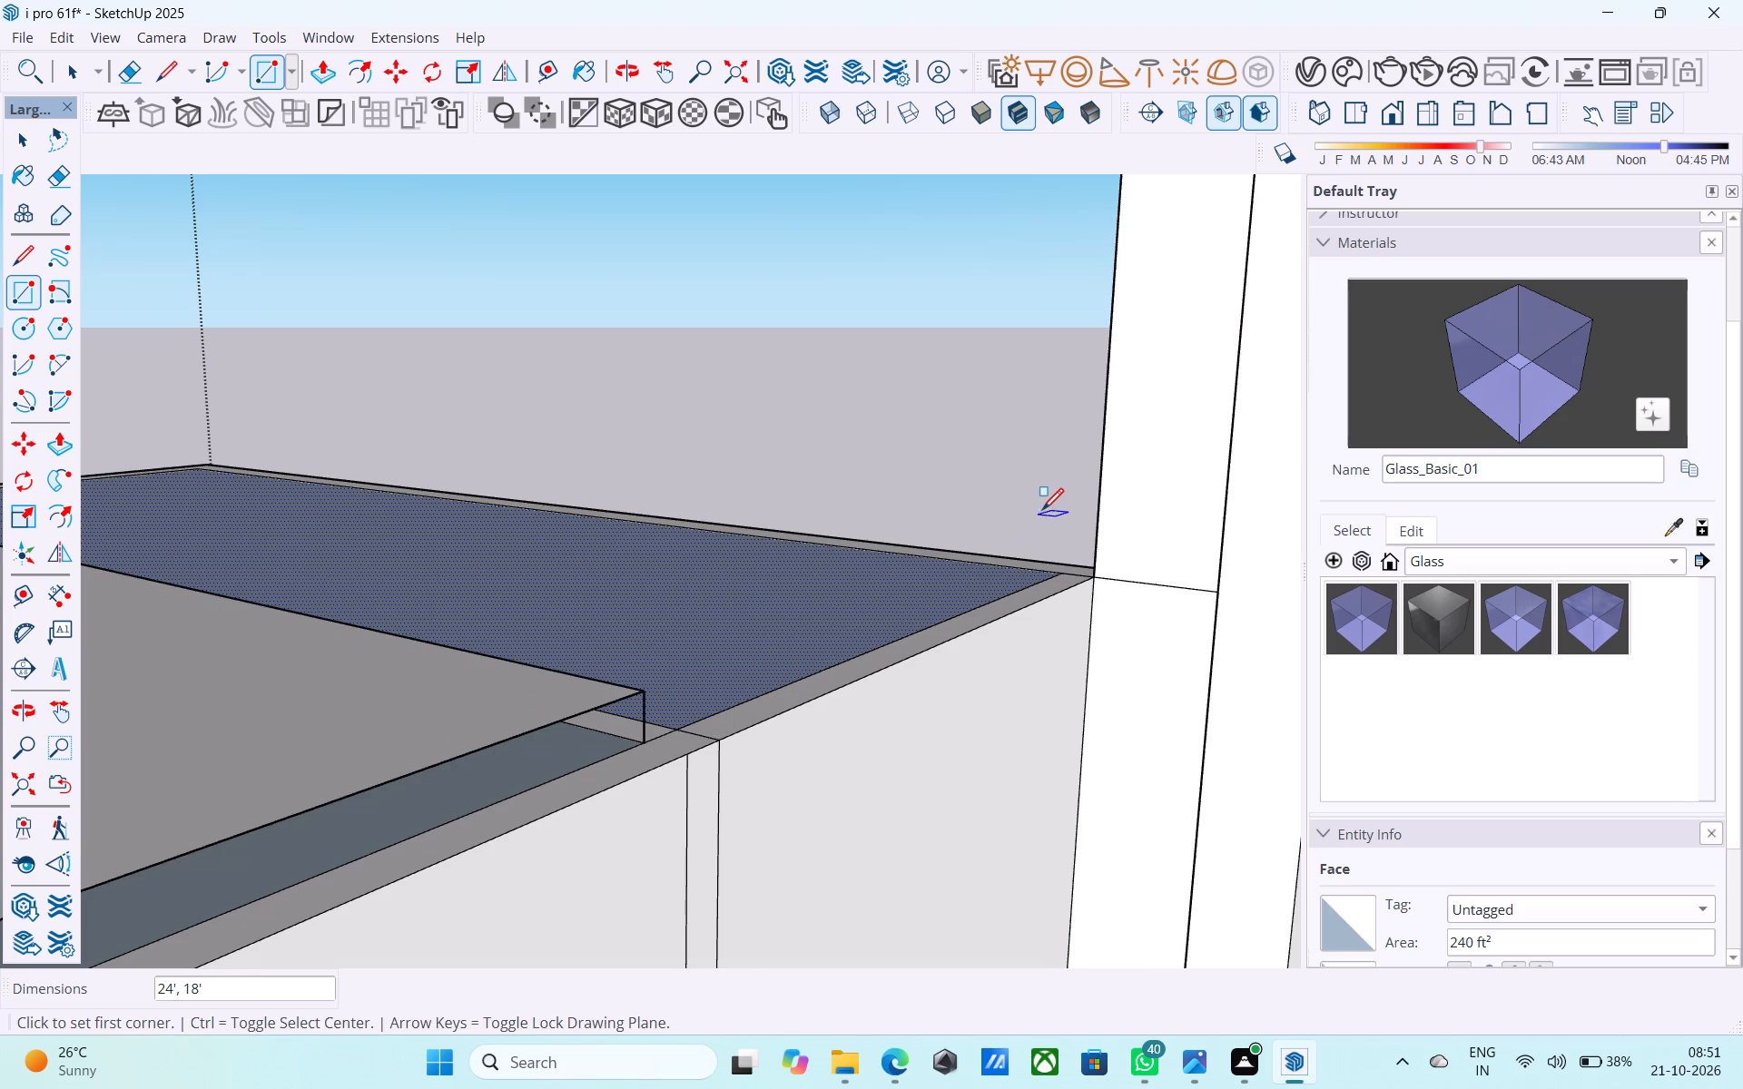
Draw a 6" vertical line joining the raised rectangle to the roof face at the front outer corner.
scroll(1042, 512, "down", 14)
key("l")
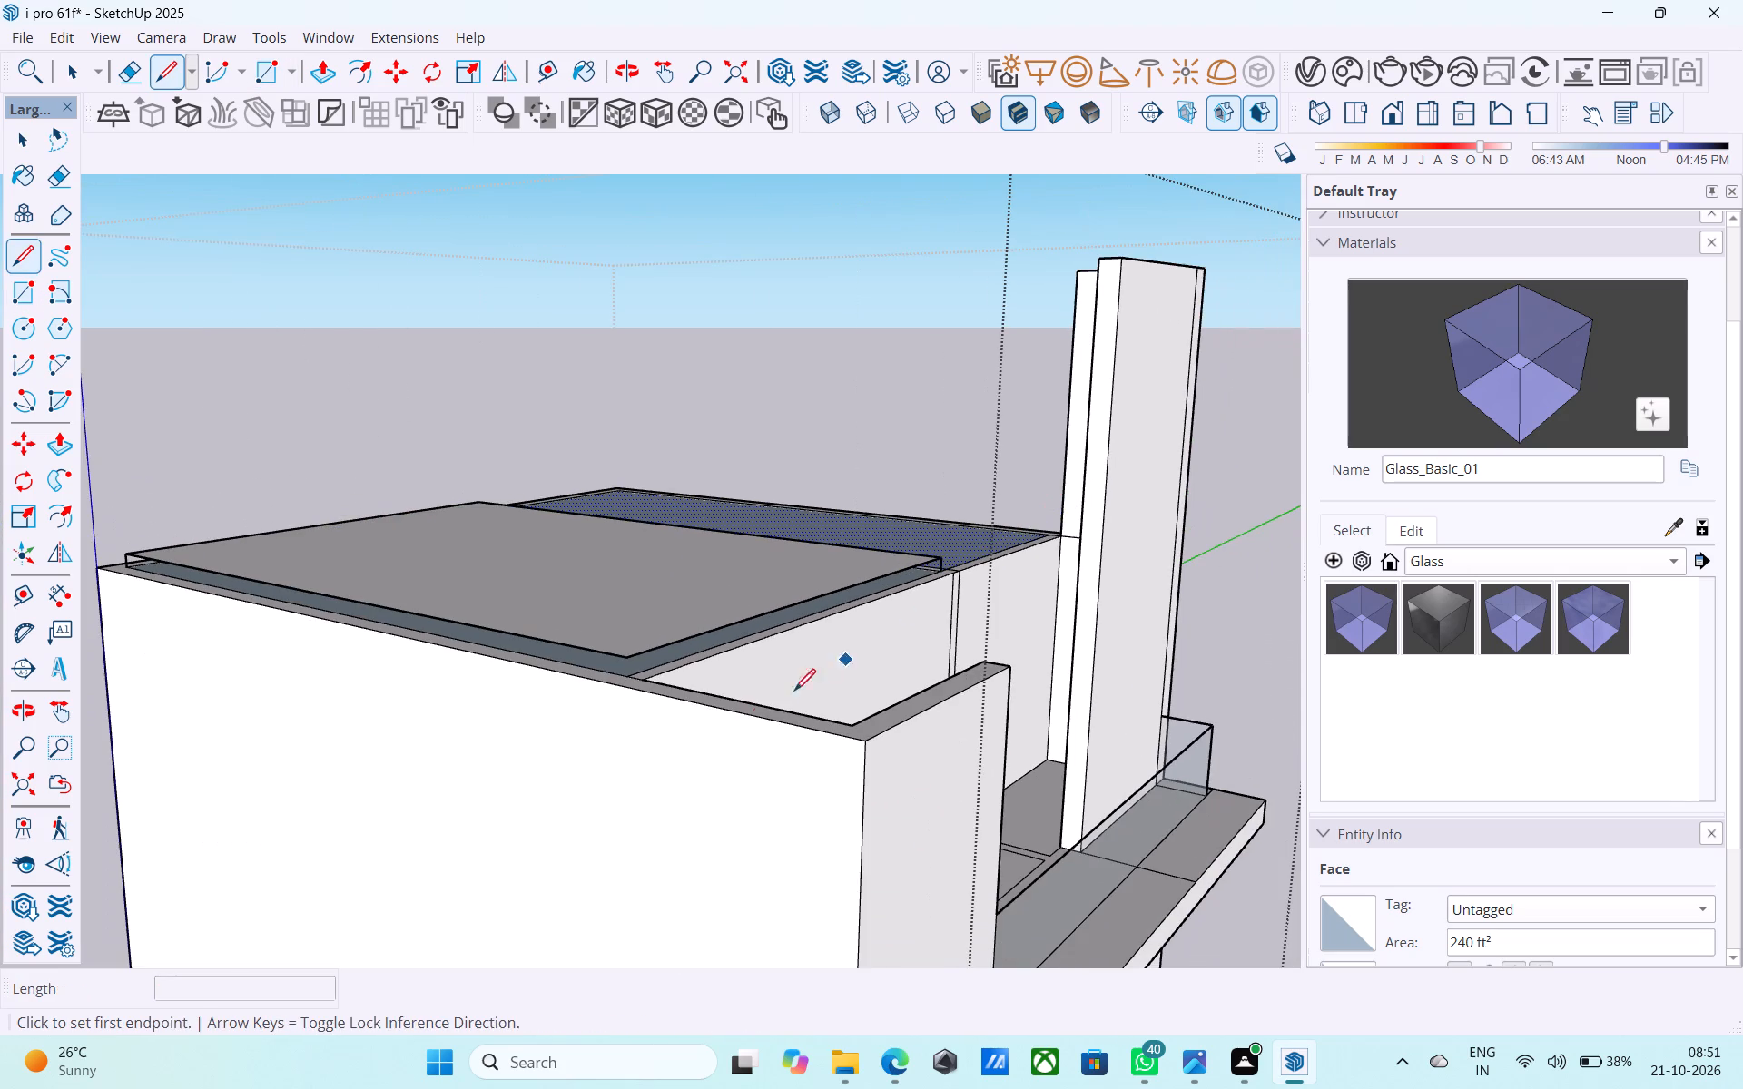
middle_click_drag(743, 721, 671, 695)
scroll(647, 689, "up", 5)
middle_click_drag(634, 666, 585, 1040)
scroll(596, 719, "up", 2)
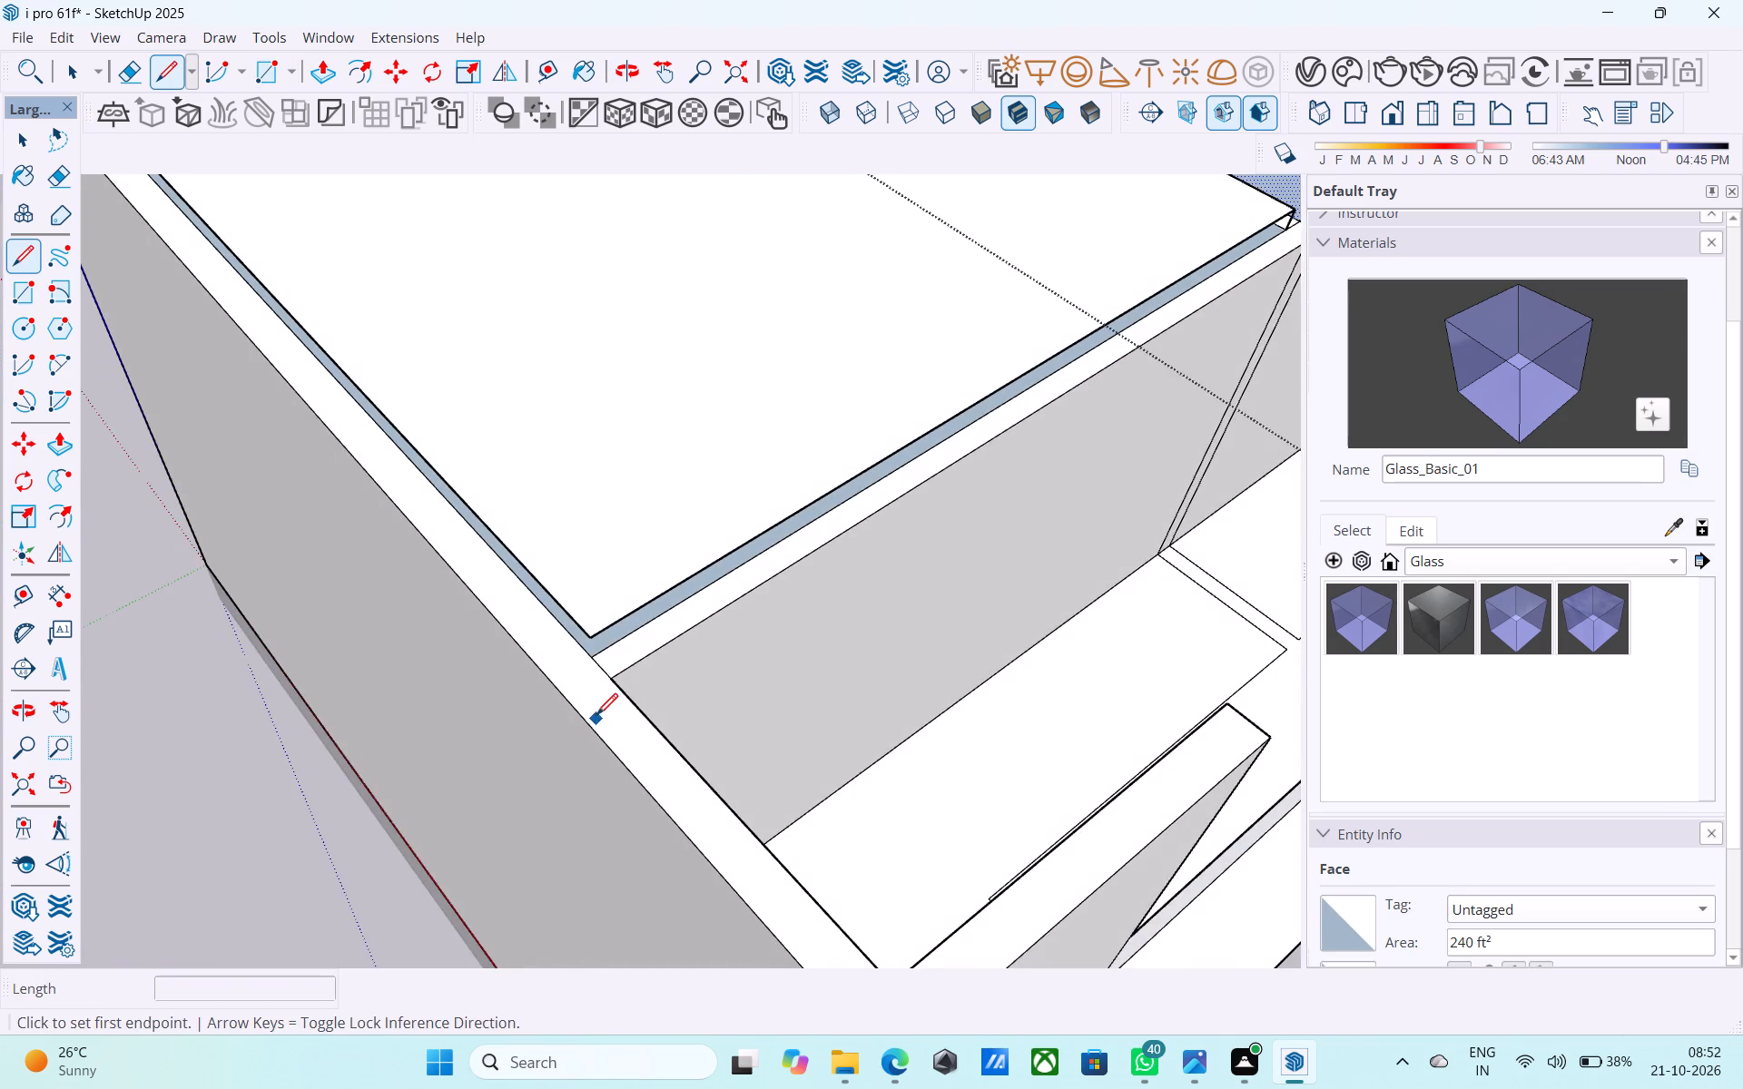
scroll(596, 717, "up", 3)
left_click(592, 619)
left_click(586, 586)
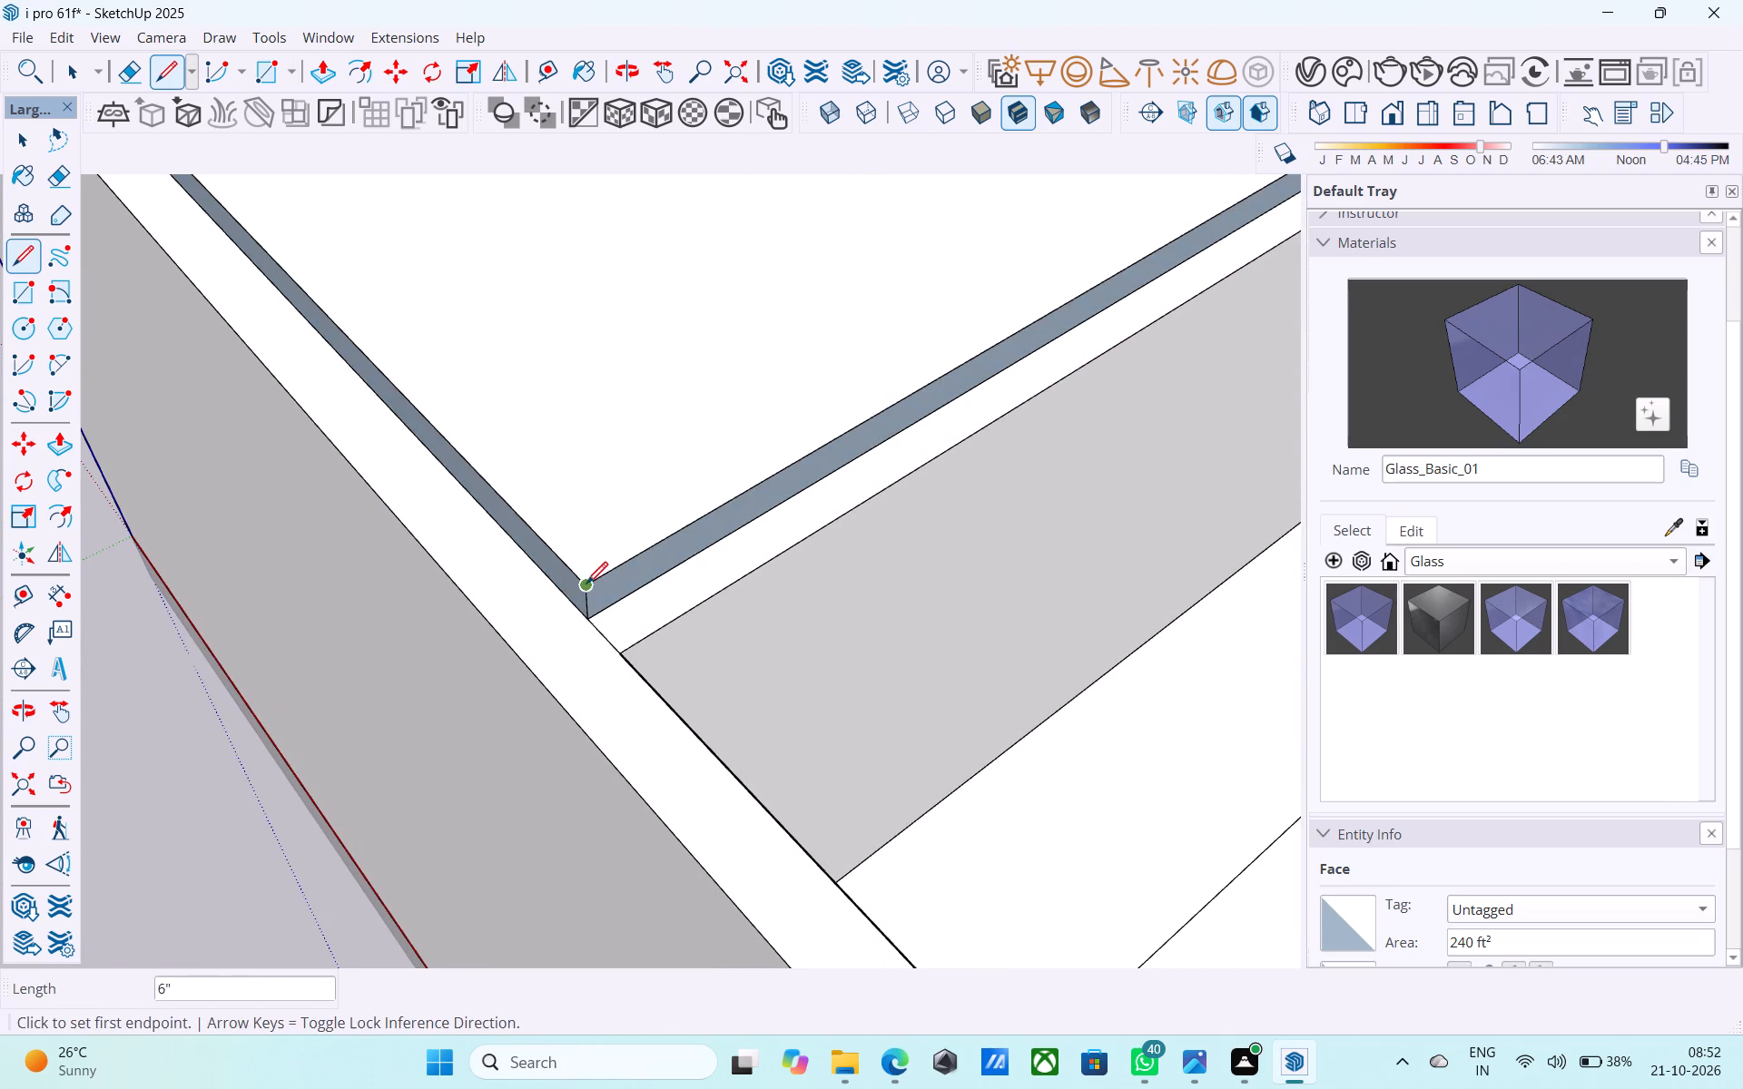
Draw a 6" vertical line joining the raised rectangle to the roof face at the back corner beside the partition wall.
middle_click_drag(556, 630, 960, 573)
scroll(965, 571, "down", 14)
middle_click_drag(498, 692, 712, 692)
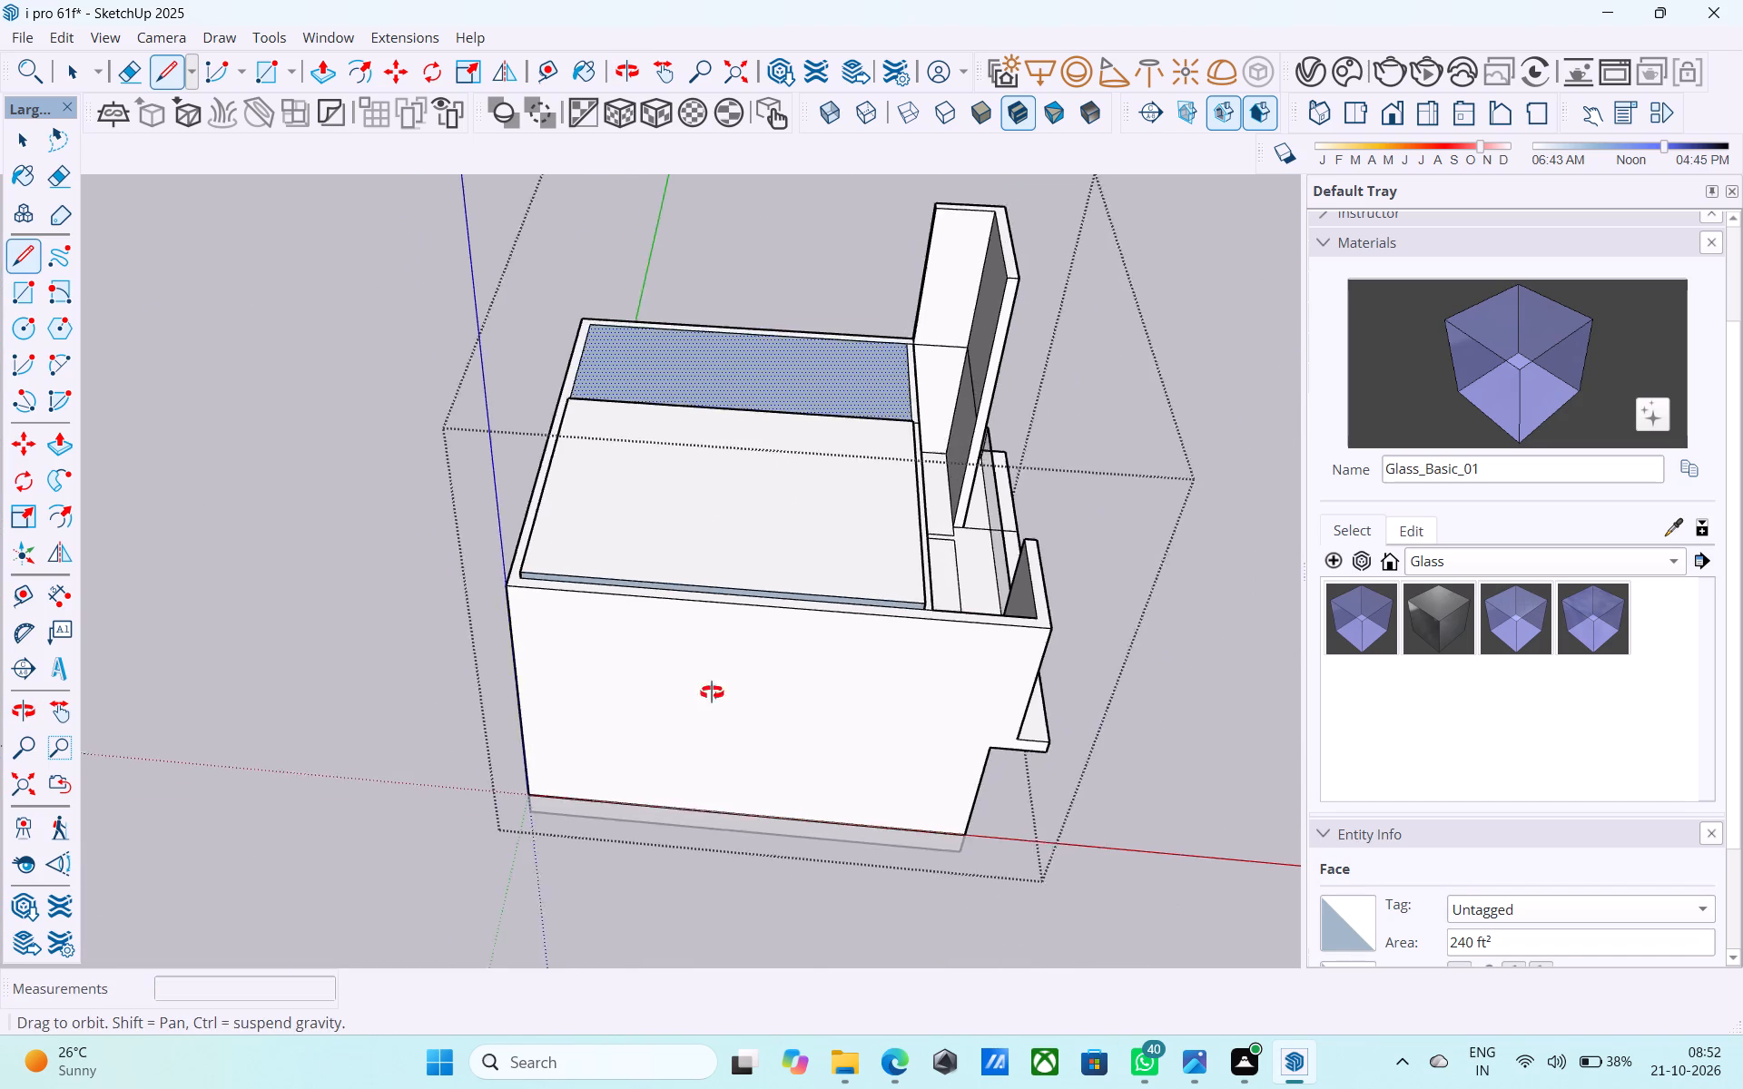
middle_click_drag(712, 692, 1295, 664)
scroll(824, 522, "up", 5)
middle_click_drag(430, 405, 756, 403)
scroll(717, 434, "up", 7)
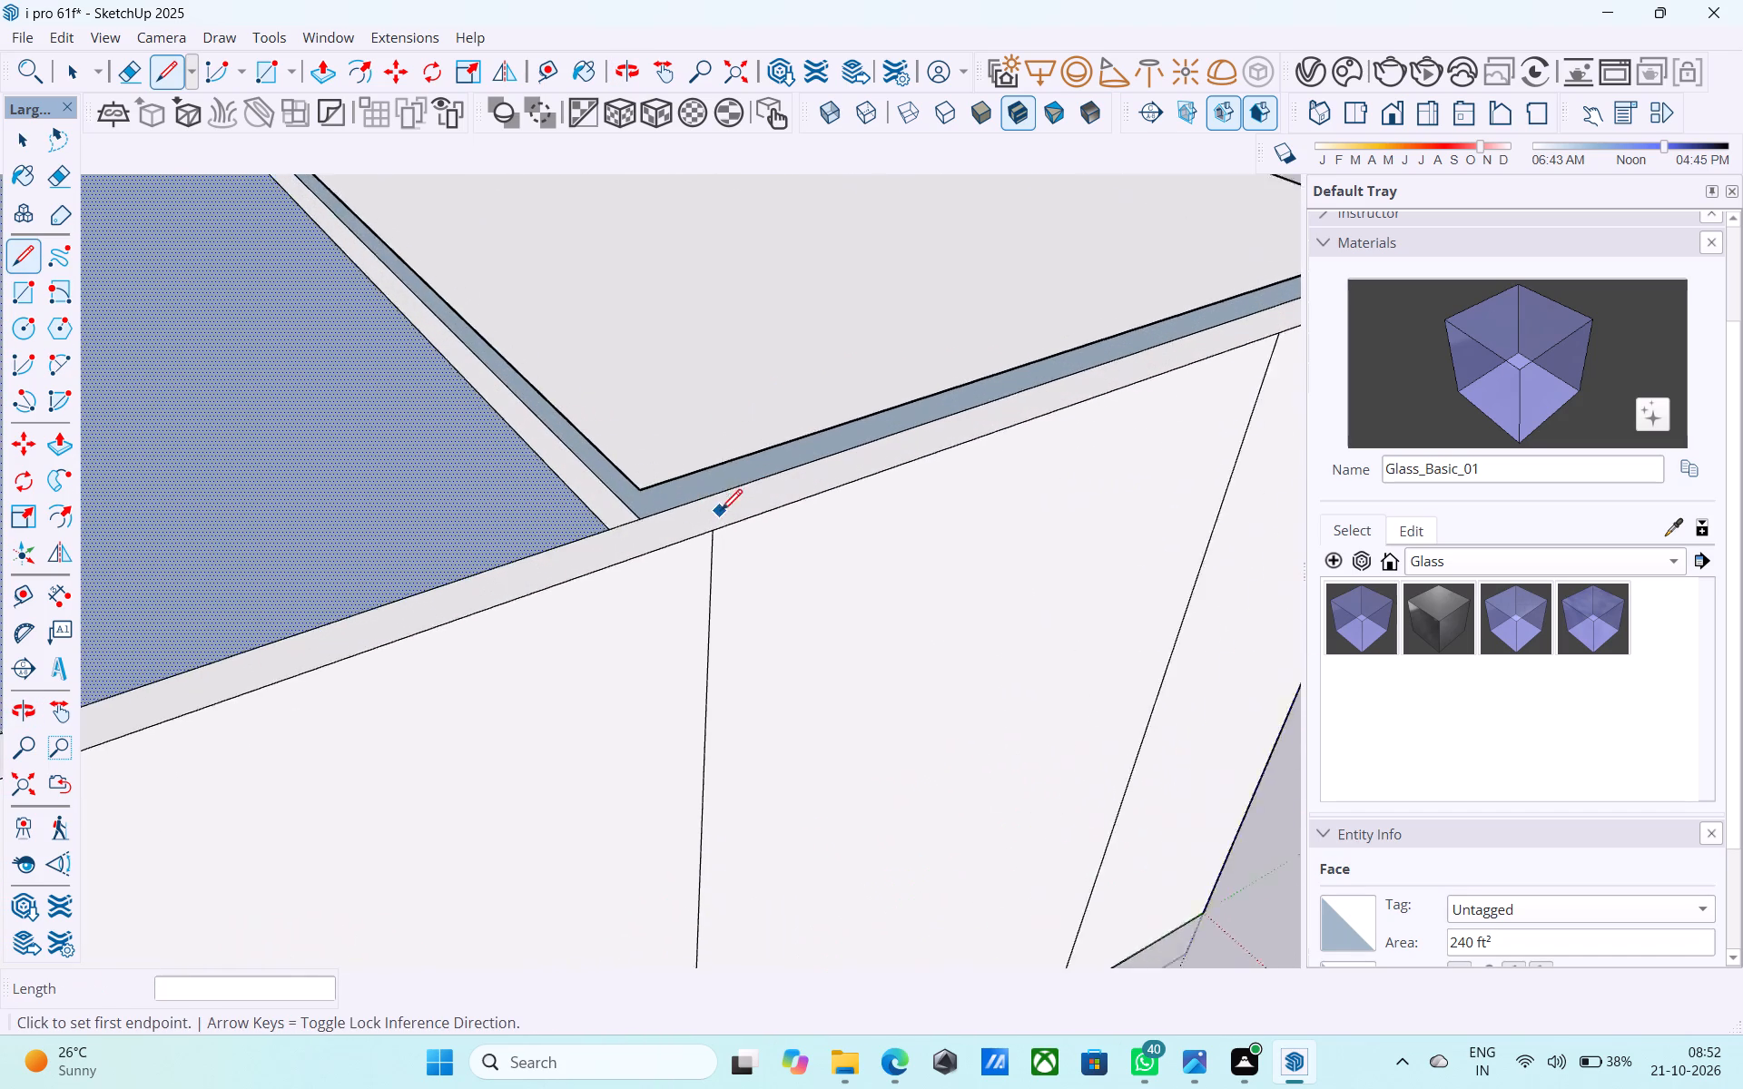
scroll(721, 513, "up", 7)
left_click(614, 525)
left_click(613, 469)
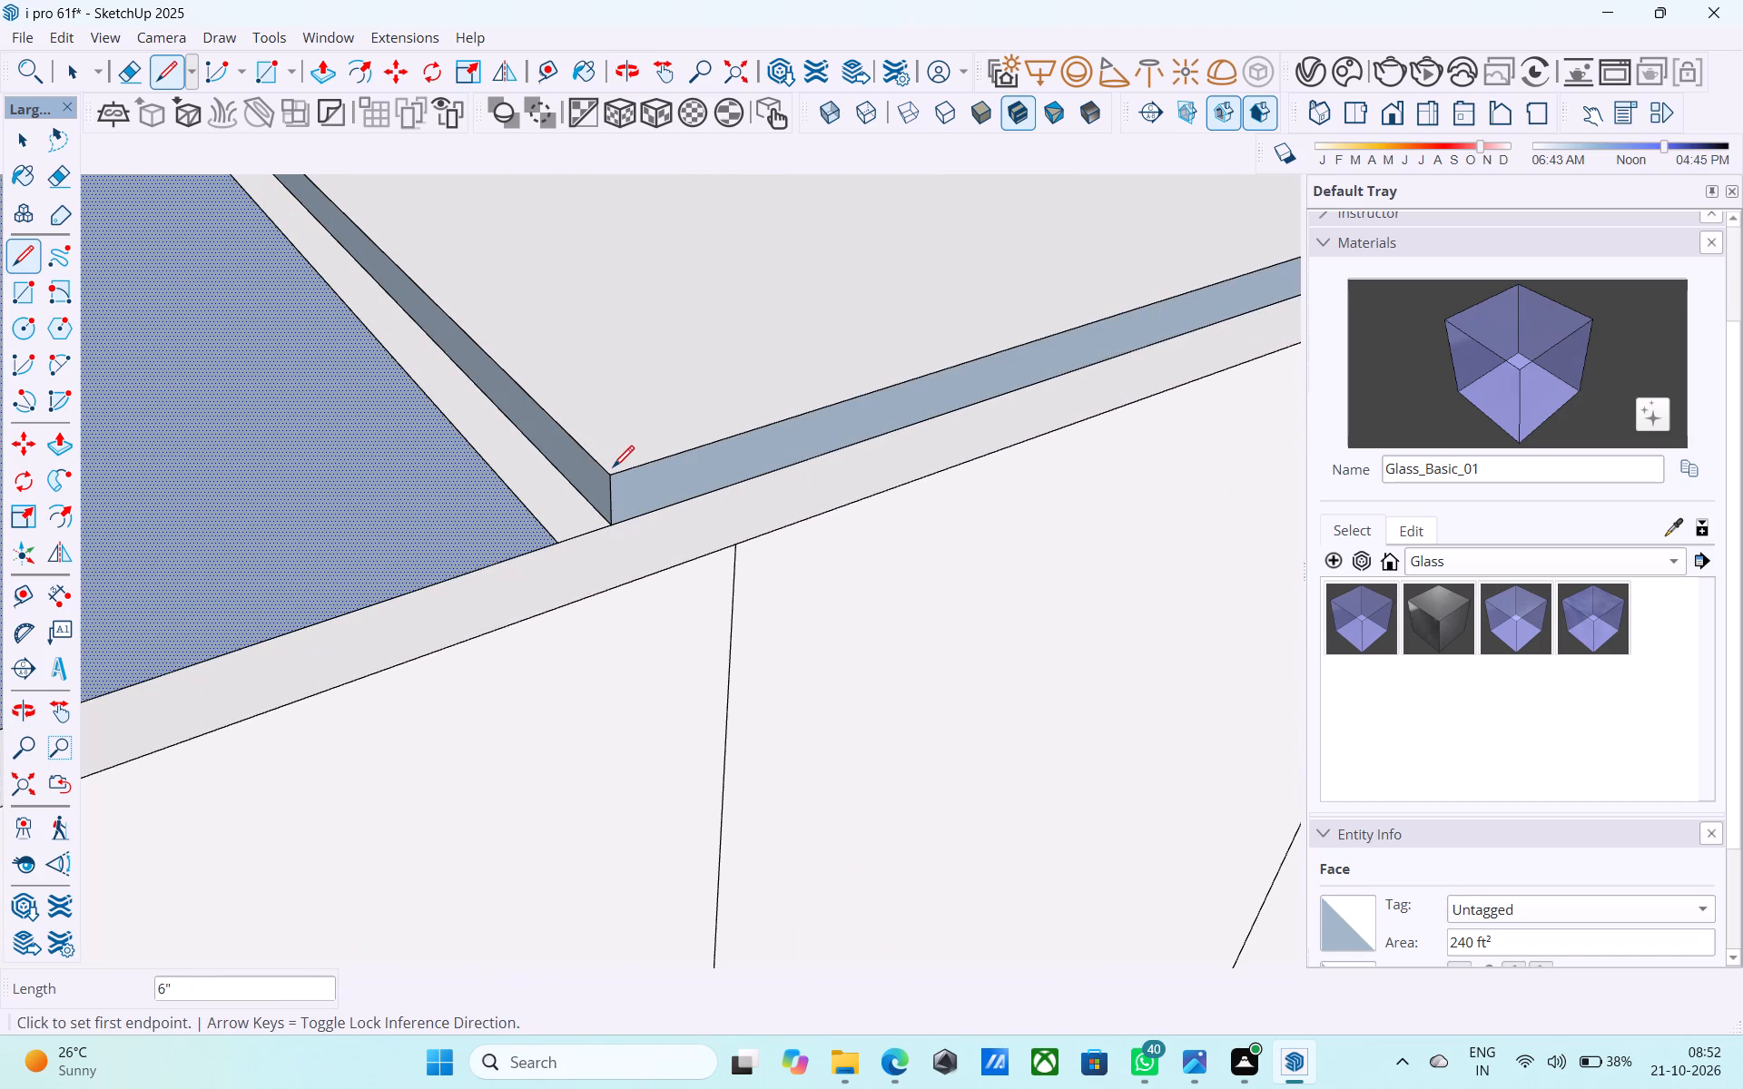
Reverse the raised slab's back edge face and its edge face along the partition wall.
key("space")
left_click(625, 484)
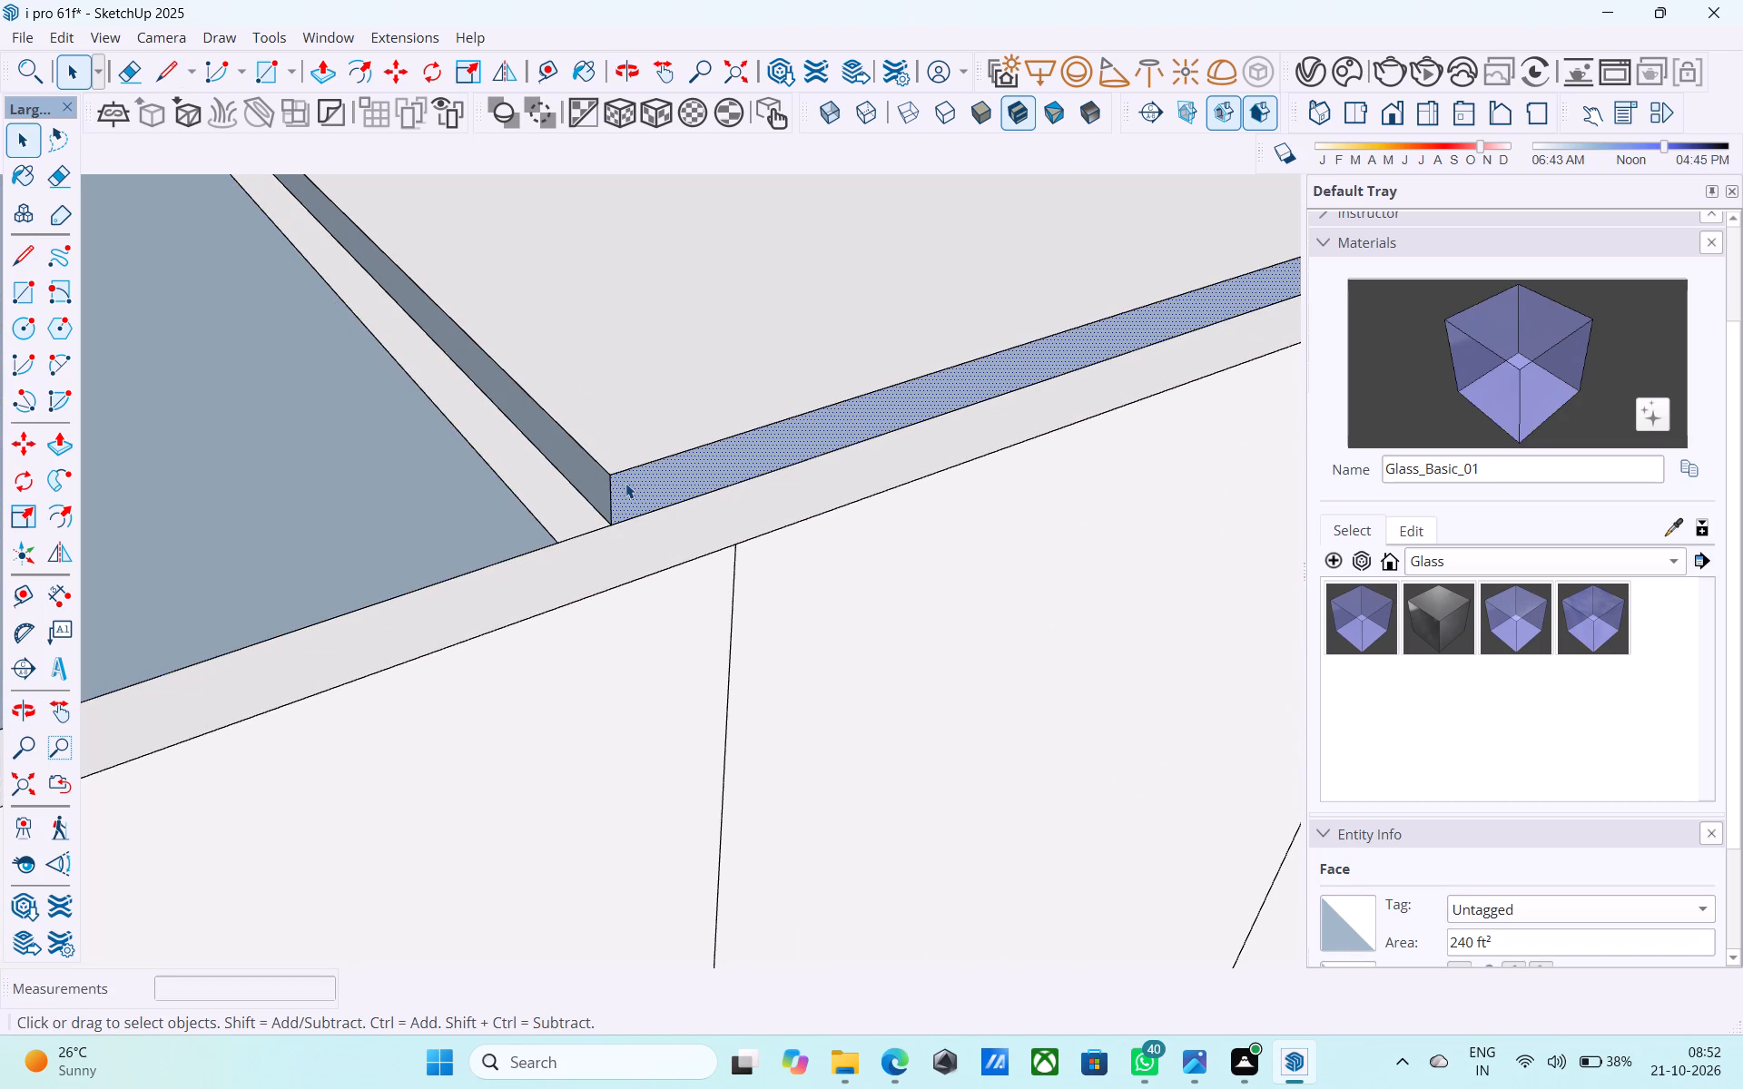
right_click(625, 483)
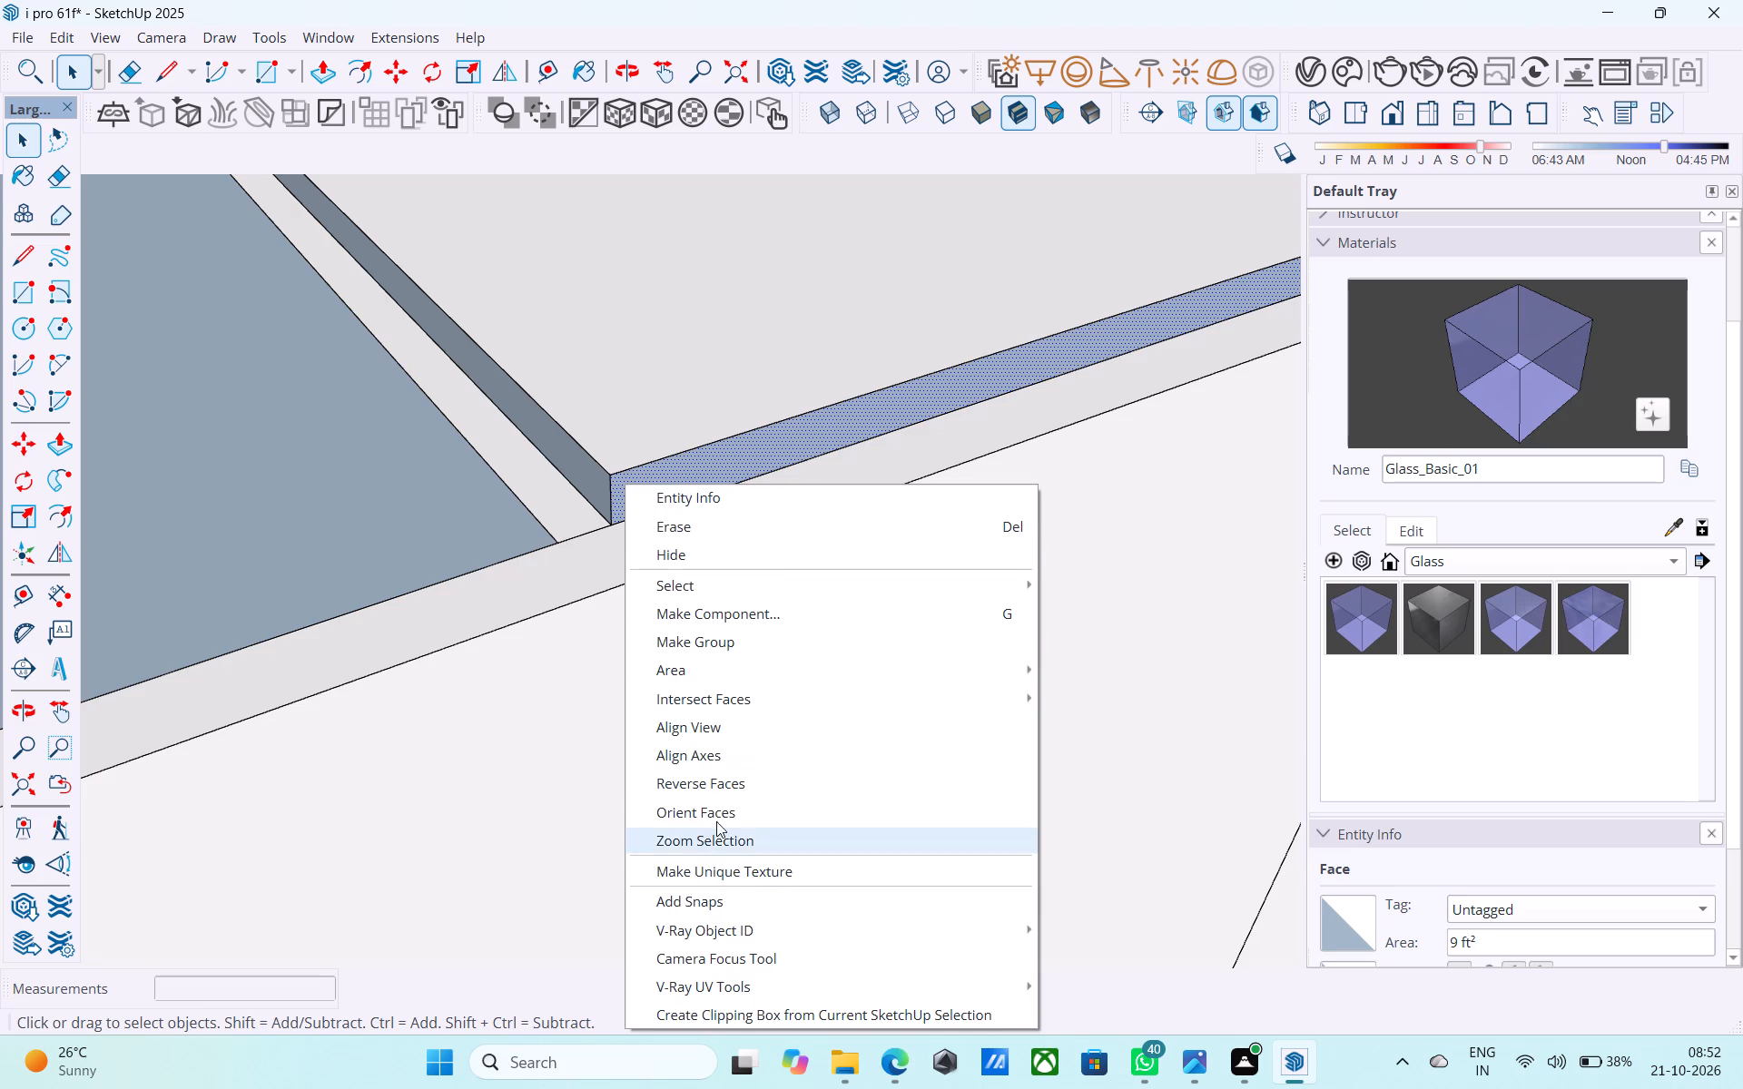
left_click(729, 773)
left_click(602, 493)
right_click(602, 493)
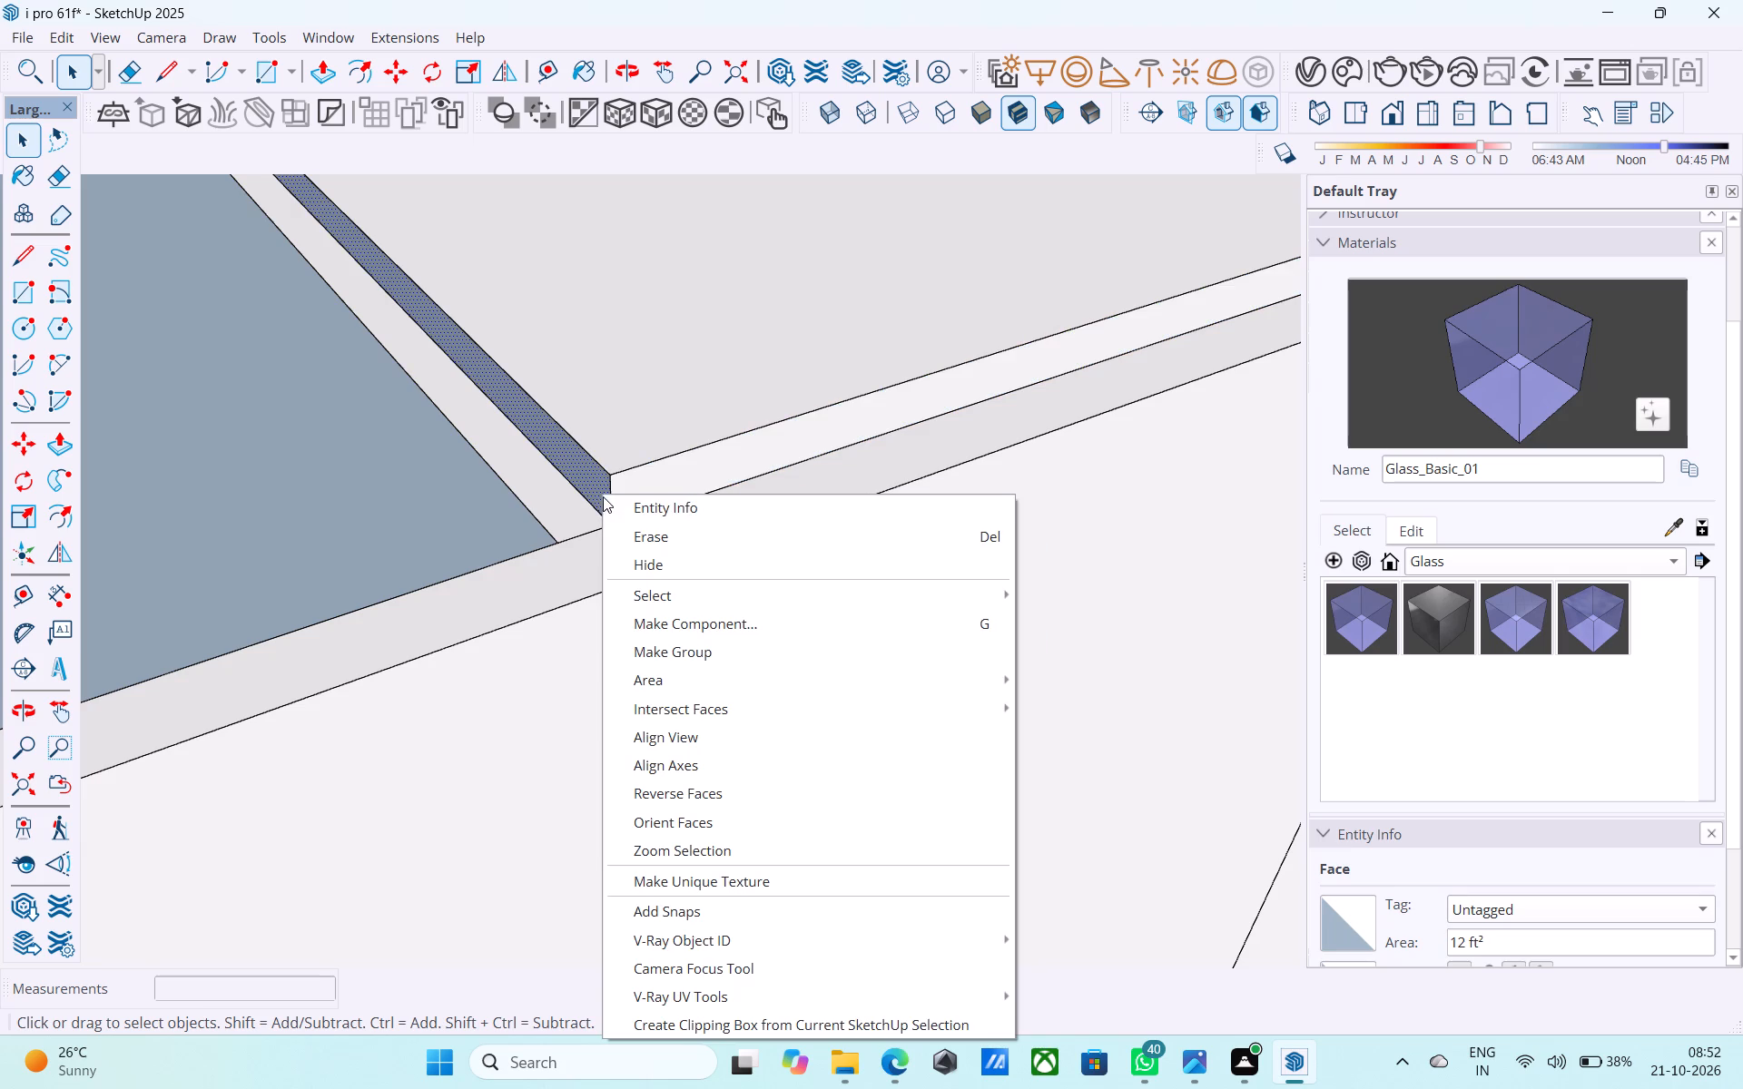
left_click(713, 787)
Reverse the raised slab's front edge face and its edge face along the outer side wall.
scroll(713, 787, "down", 5)
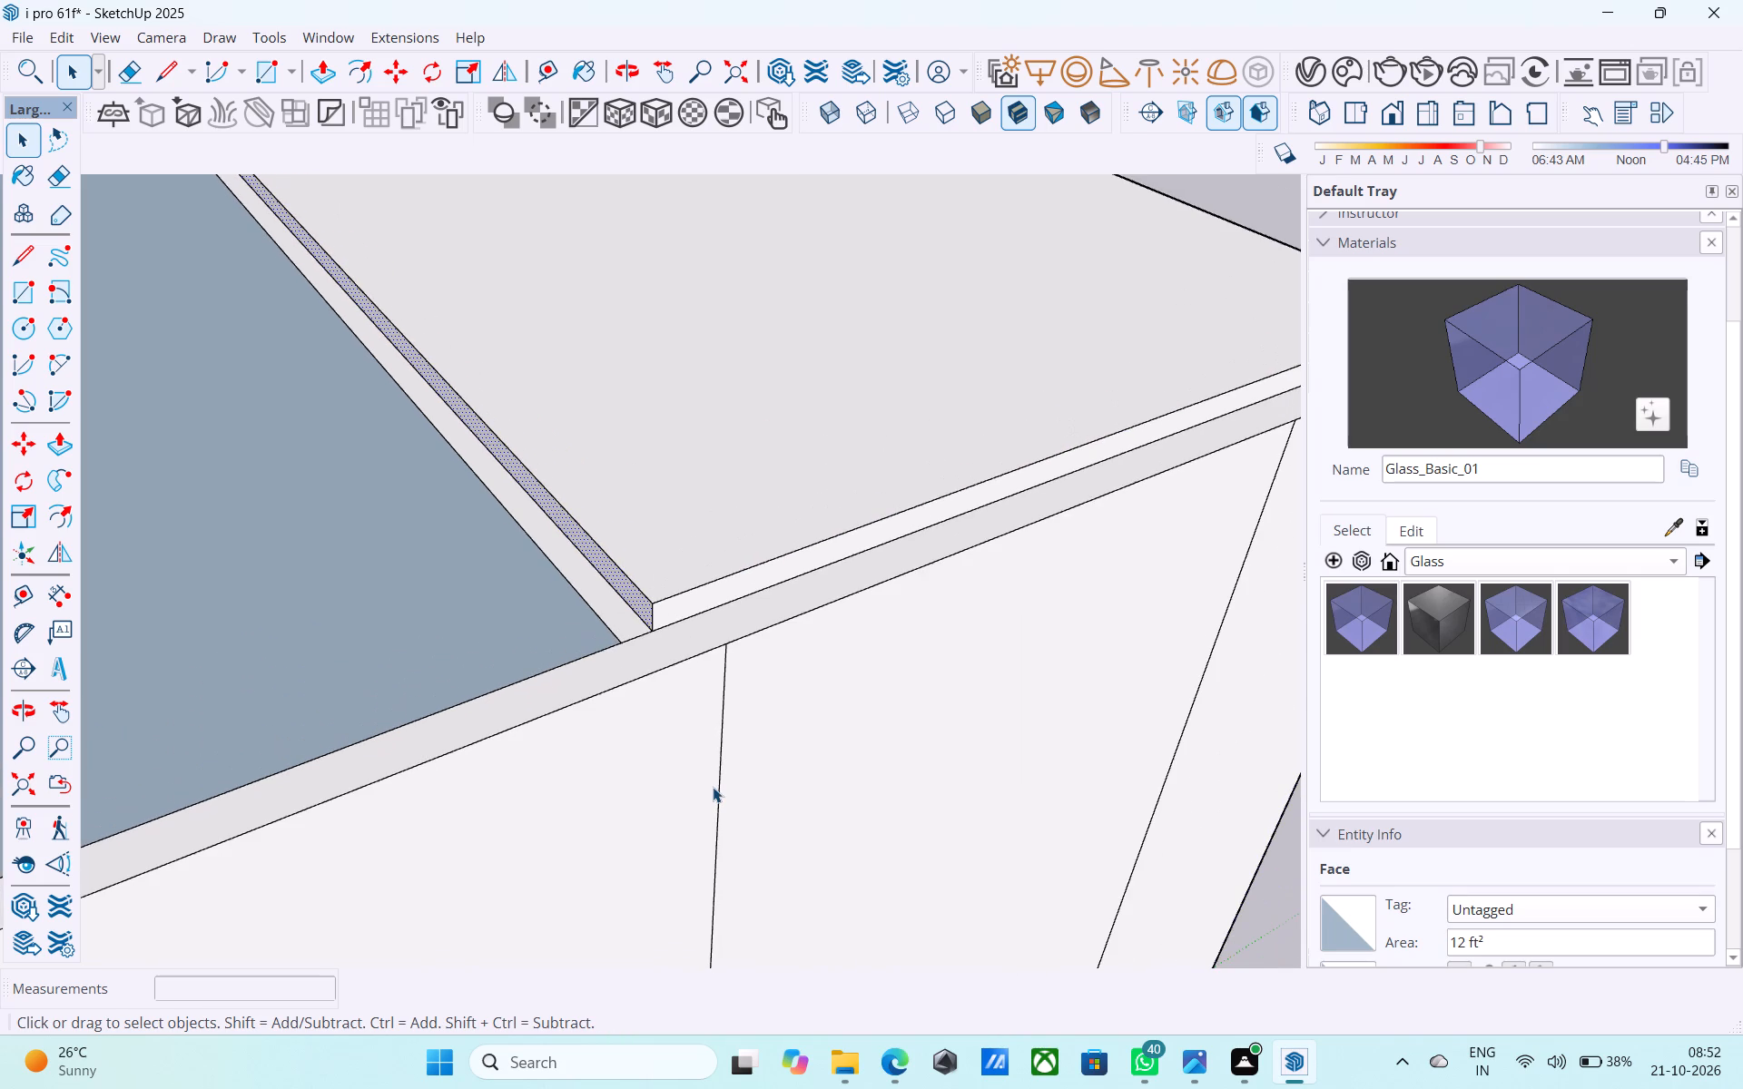
scroll(713, 787, "down", 4)
middle_click_drag(712, 787, 324, 776)
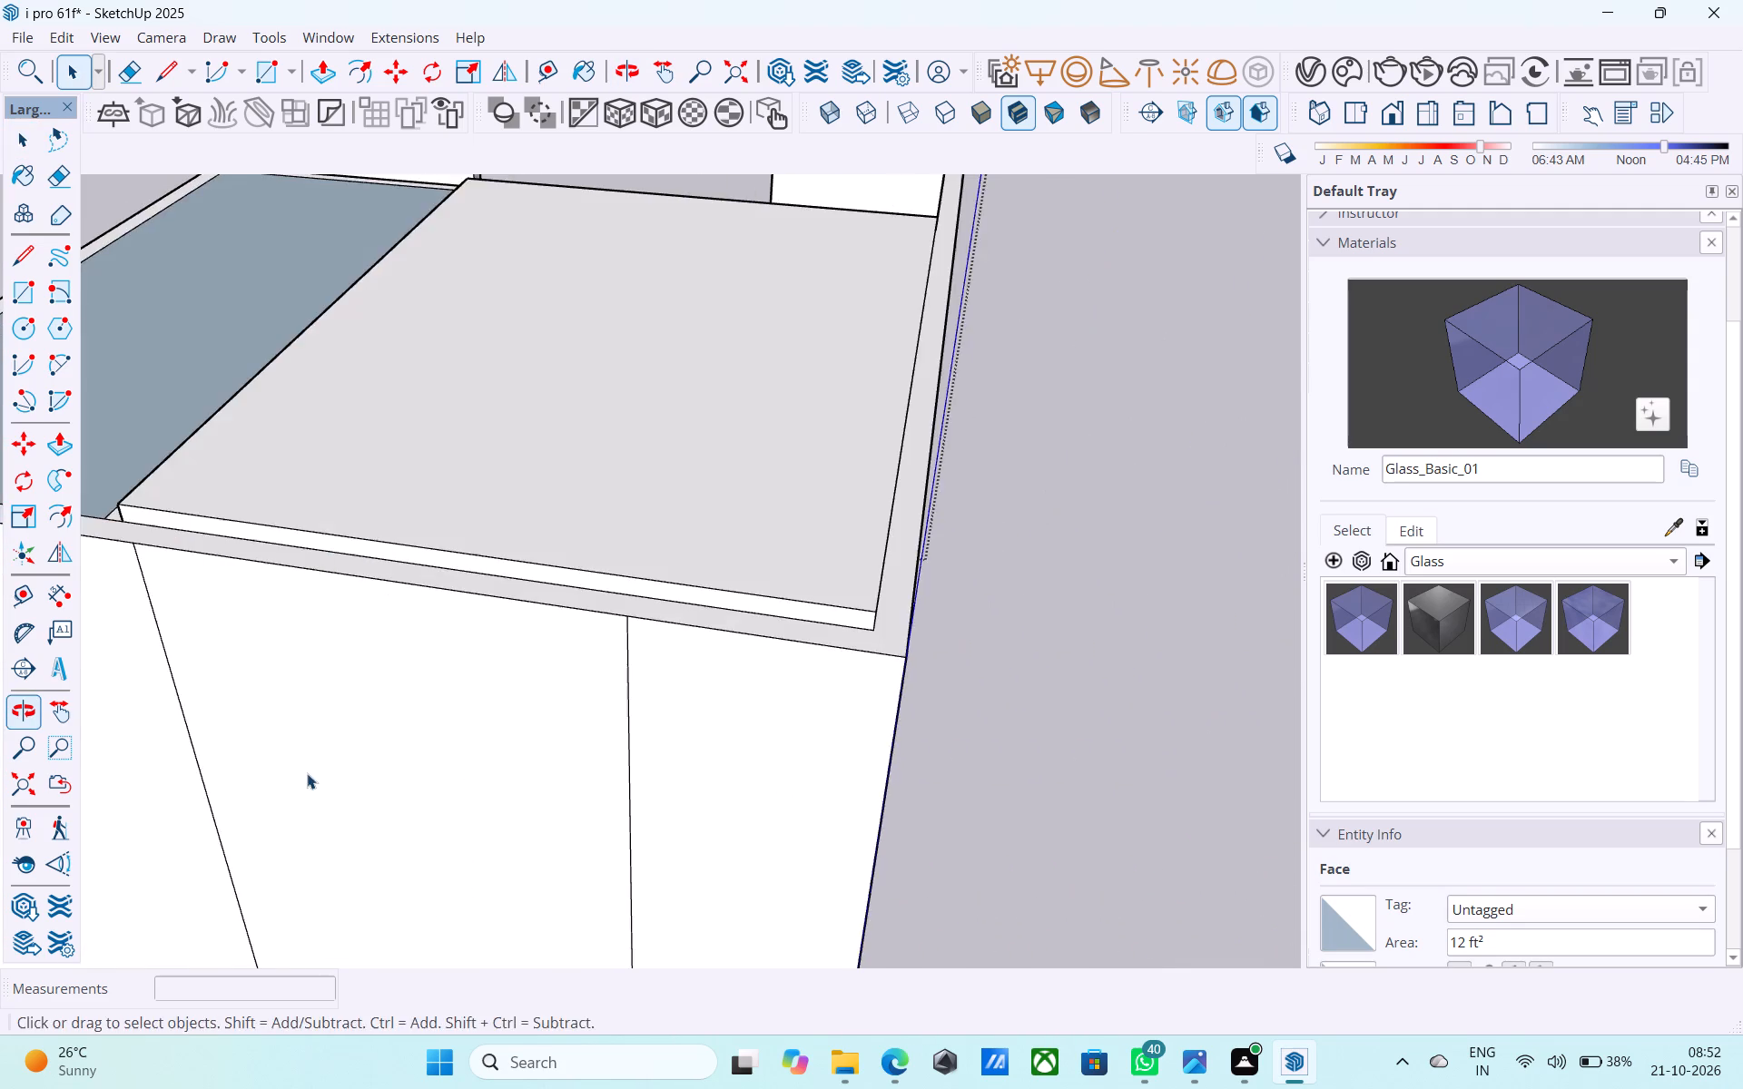
middle_click_drag(676, 697, 181, 705)
middle_click_drag(715, 626, 280, 633)
scroll(283, 623, "down", 14)
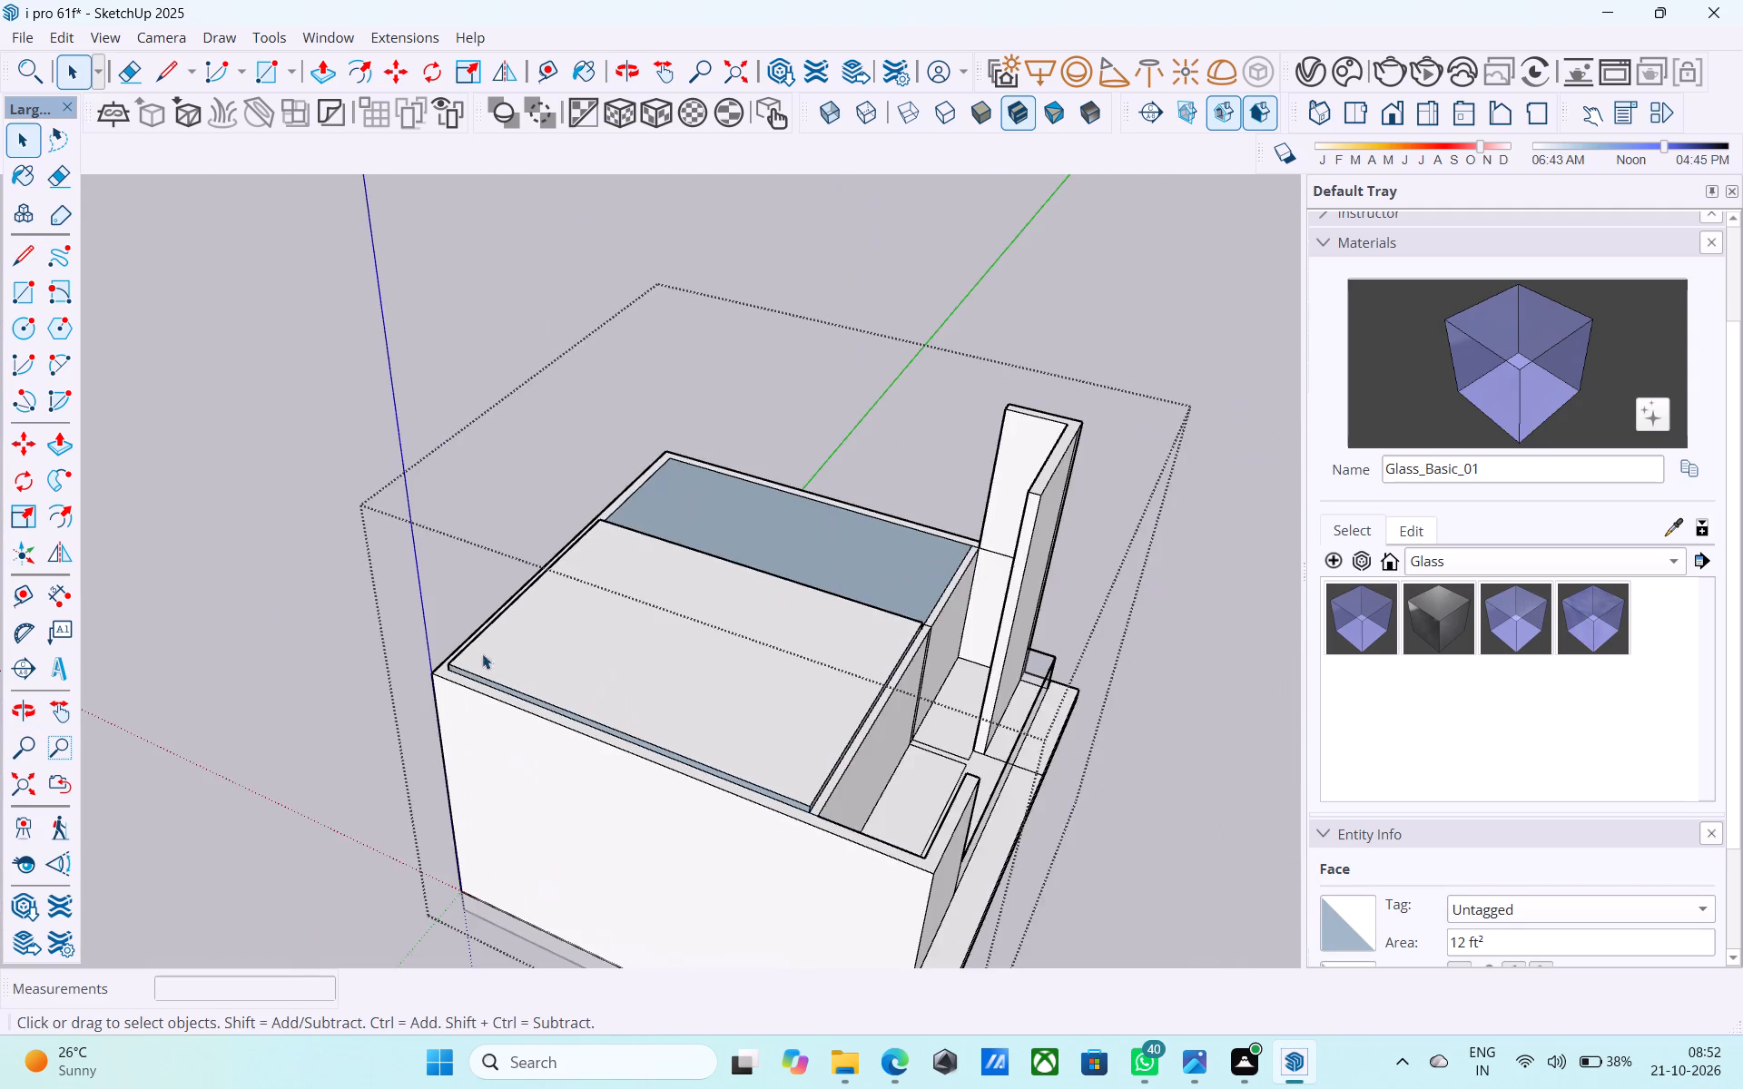
middle_click_drag(703, 698, 472, 456)
scroll(546, 568, "up", 10)
scroll(644, 615, "up", 6)
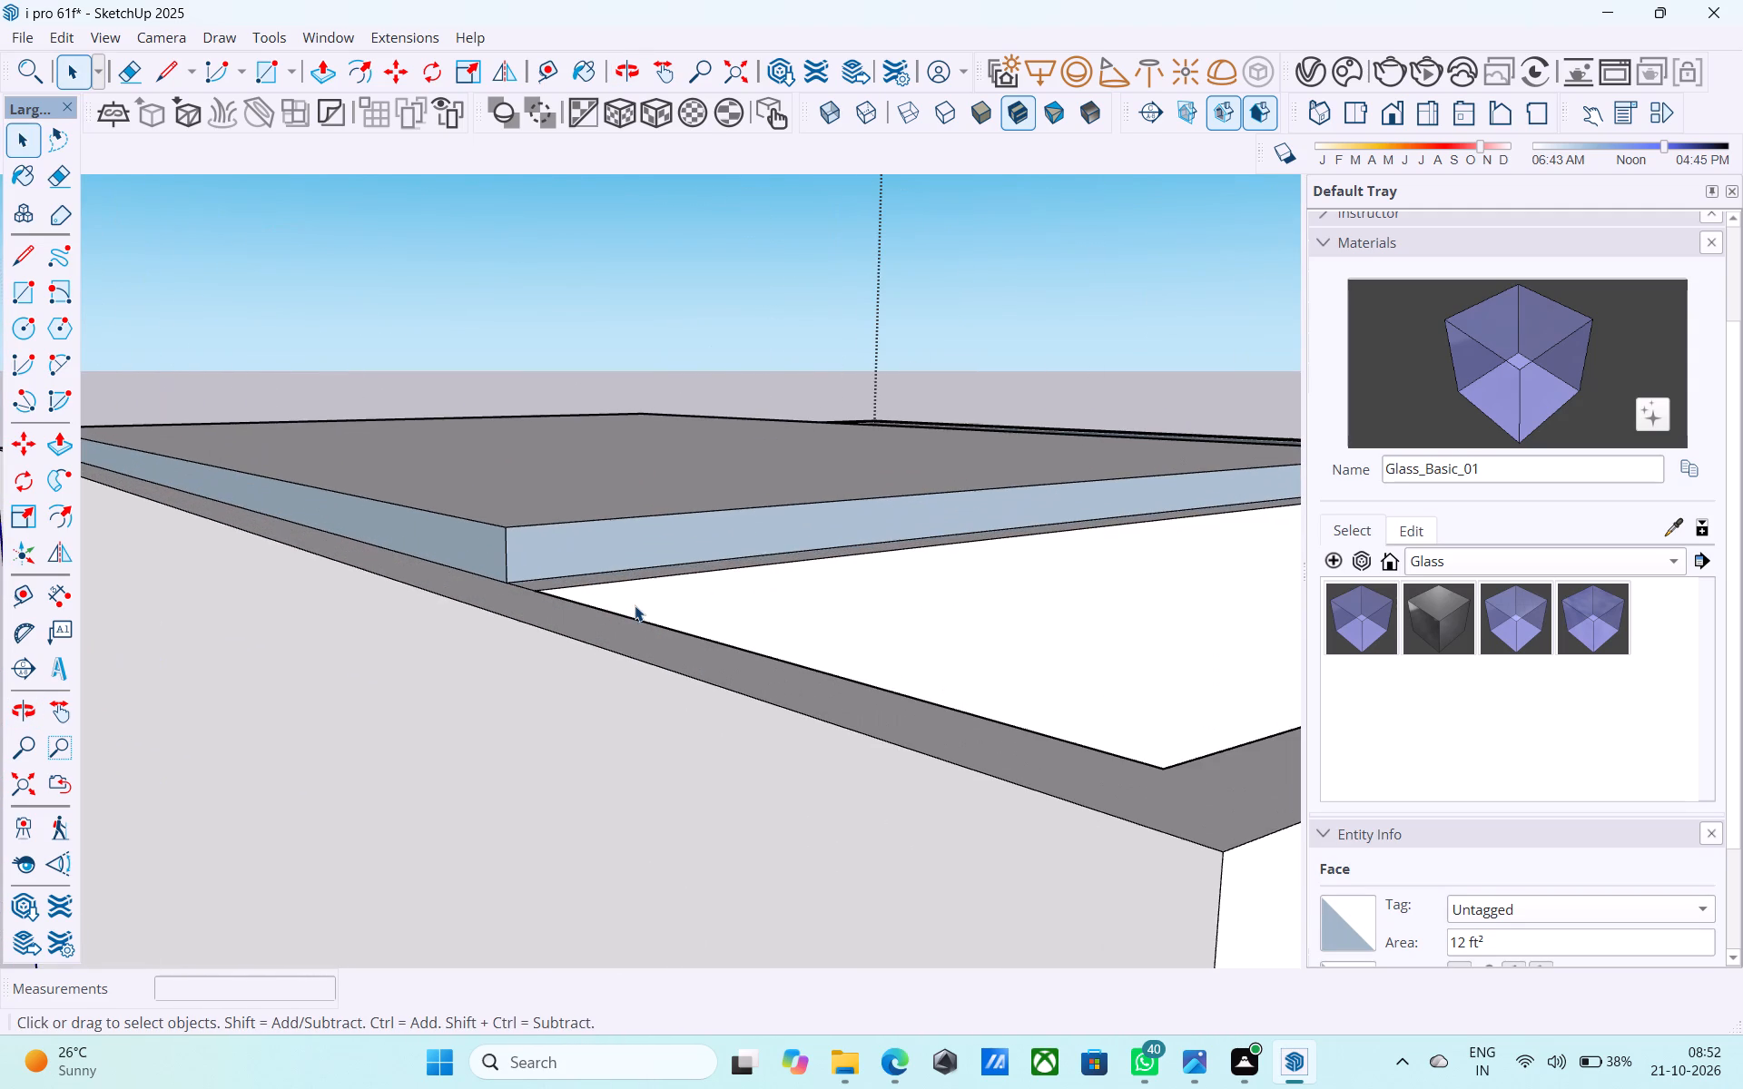
scroll(635, 605, "up", 1)
left_click(586, 566)
right_click(584, 564)
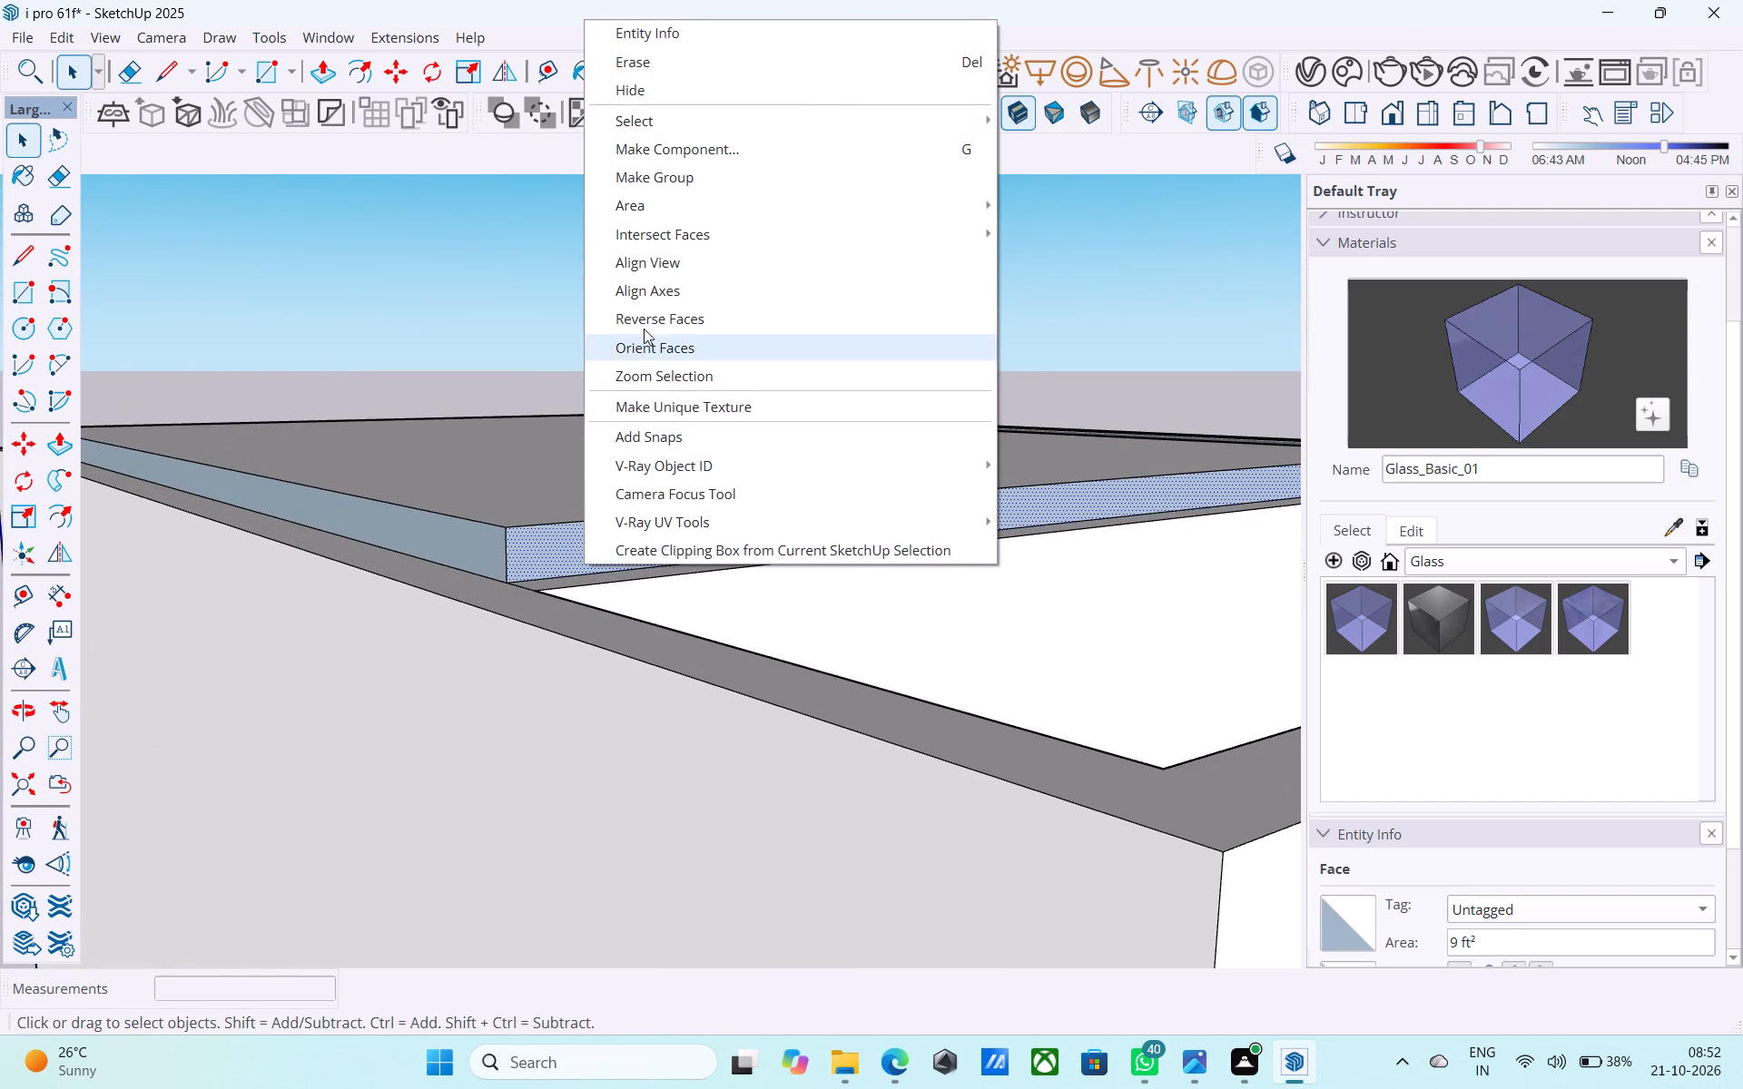
left_click(655, 310)
left_click(495, 551)
right_click(495, 550)
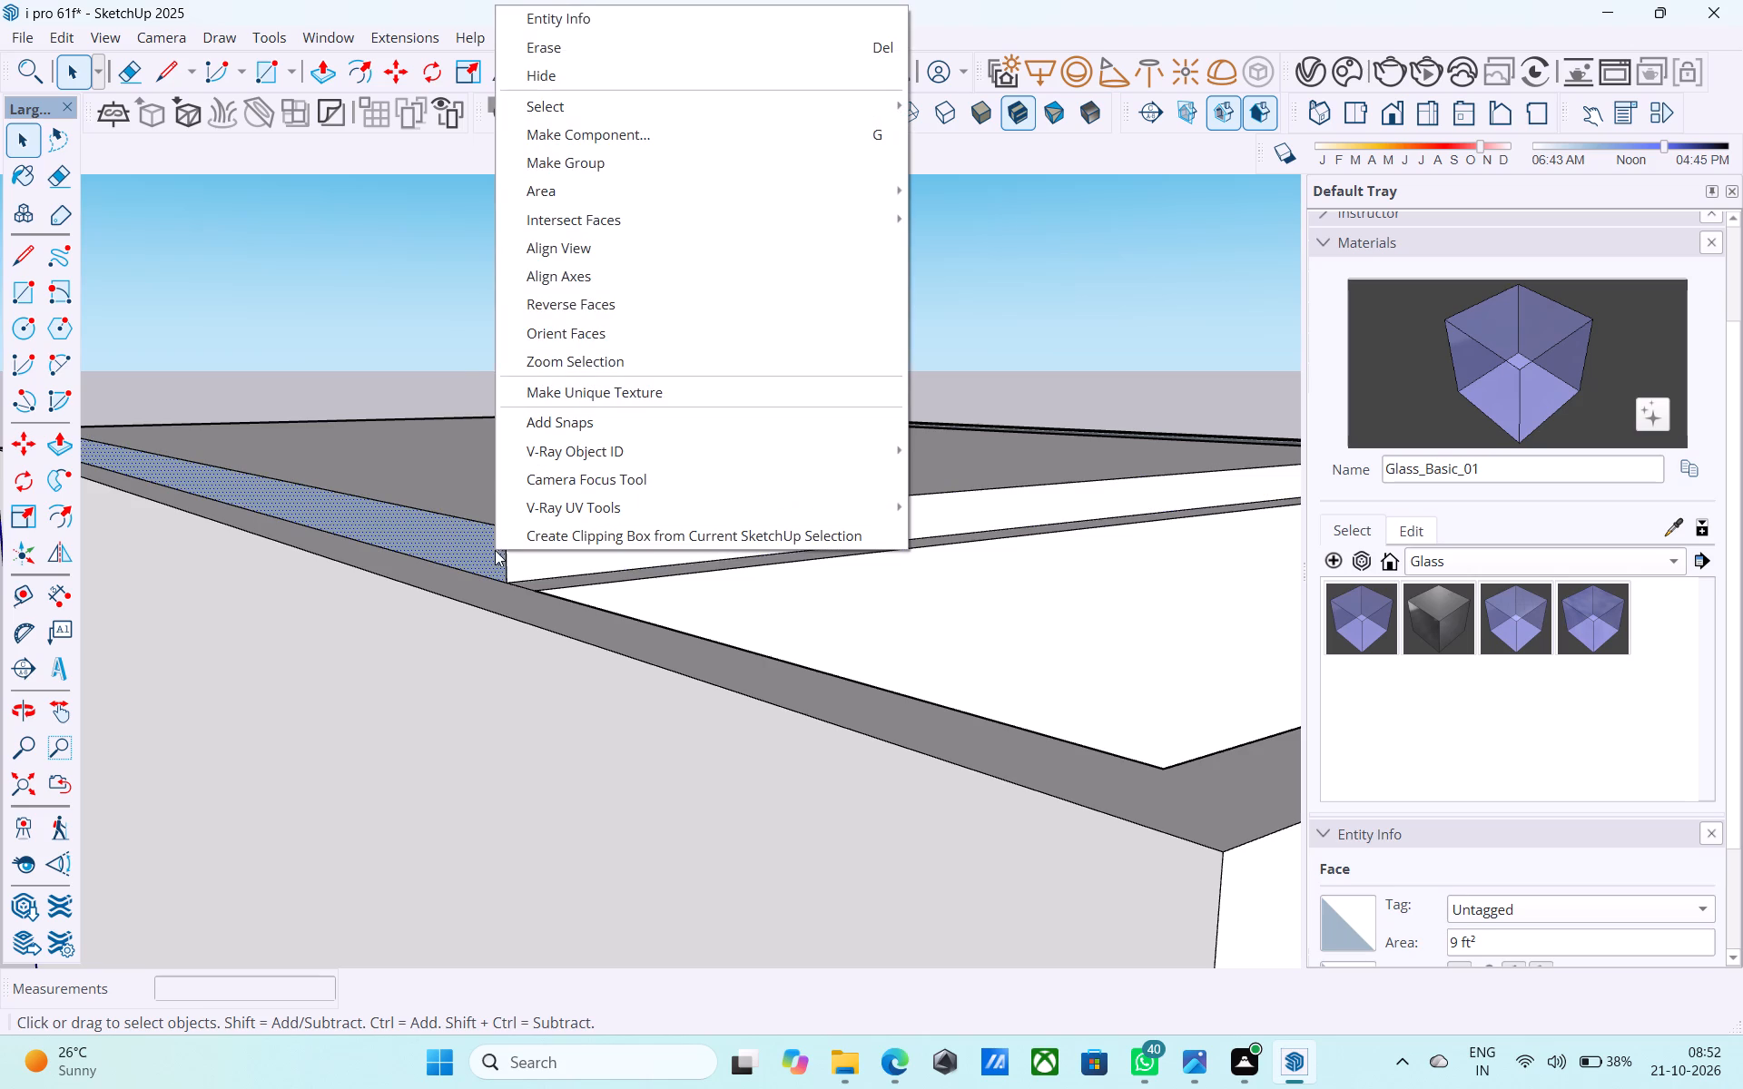
left_click(576, 303)
middle_click_drag(556, 372, 553, 475)
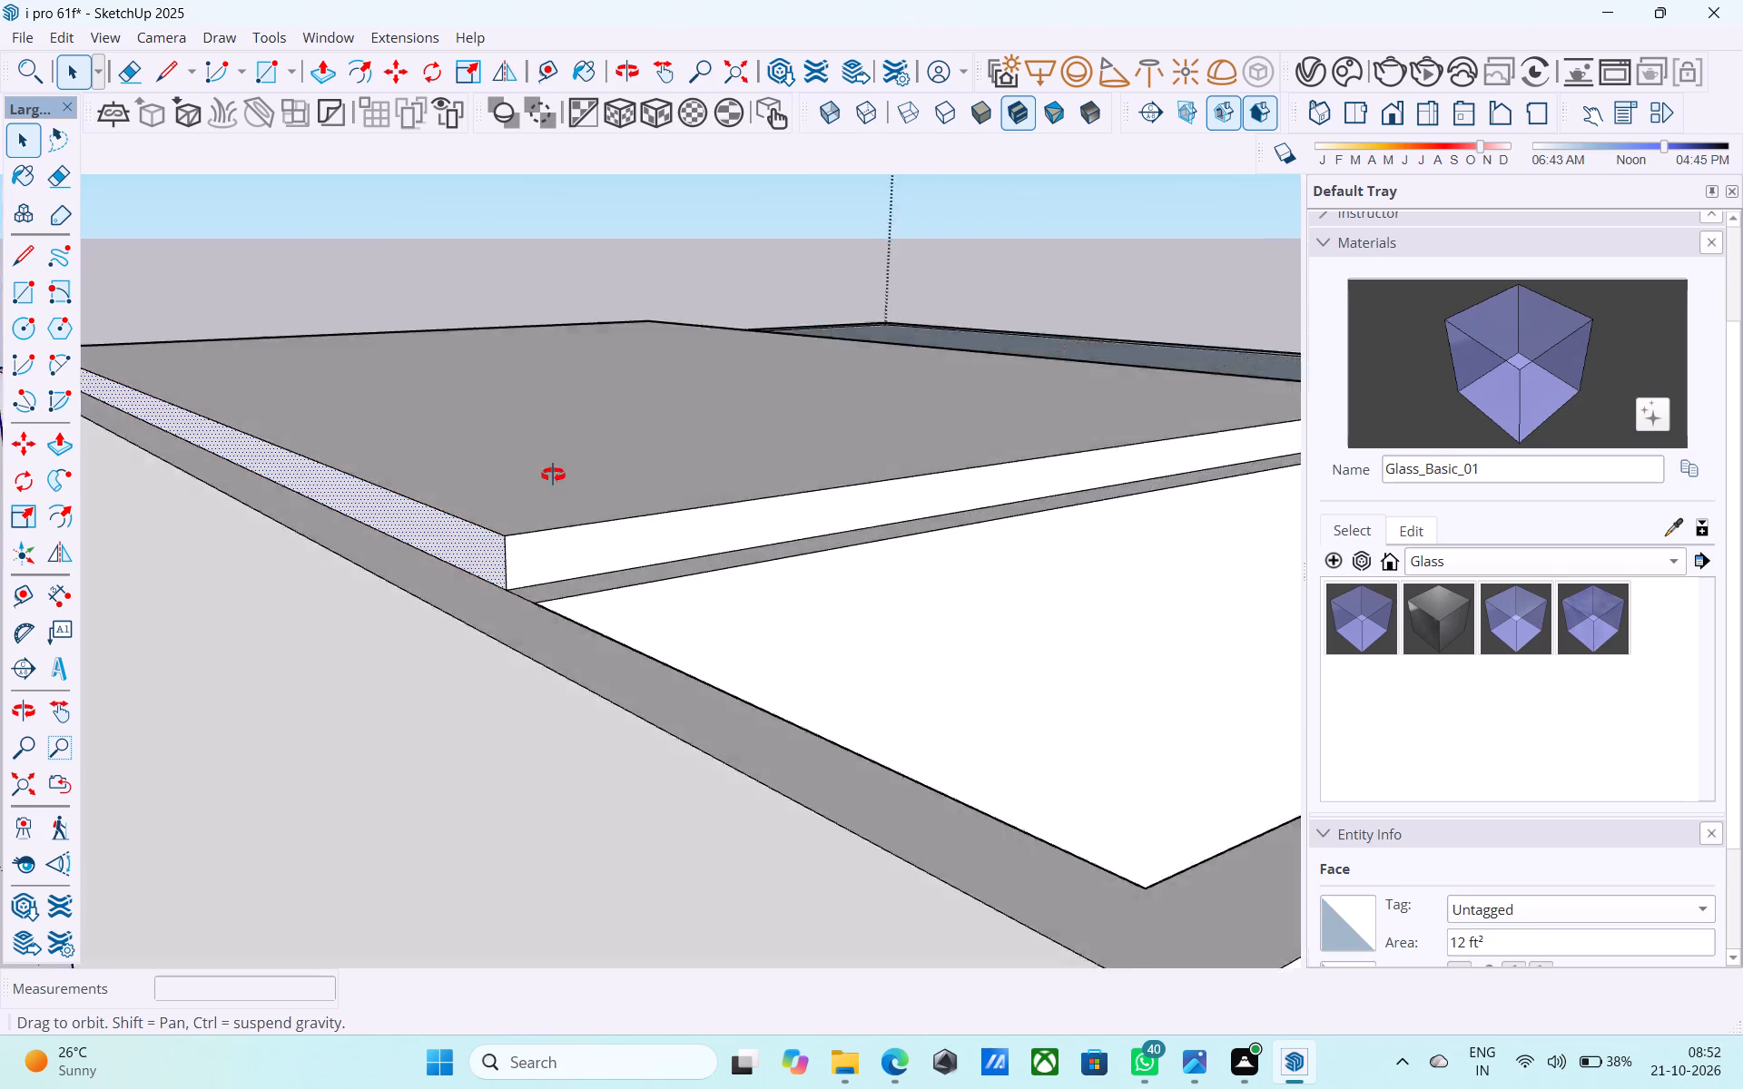
Push/Pull the raised slab's front edge face outward 6", flush with the front wall's outer face.
middle_click_drag(553, 475, 567, 685)
scroll(567, 685, "down", 10)
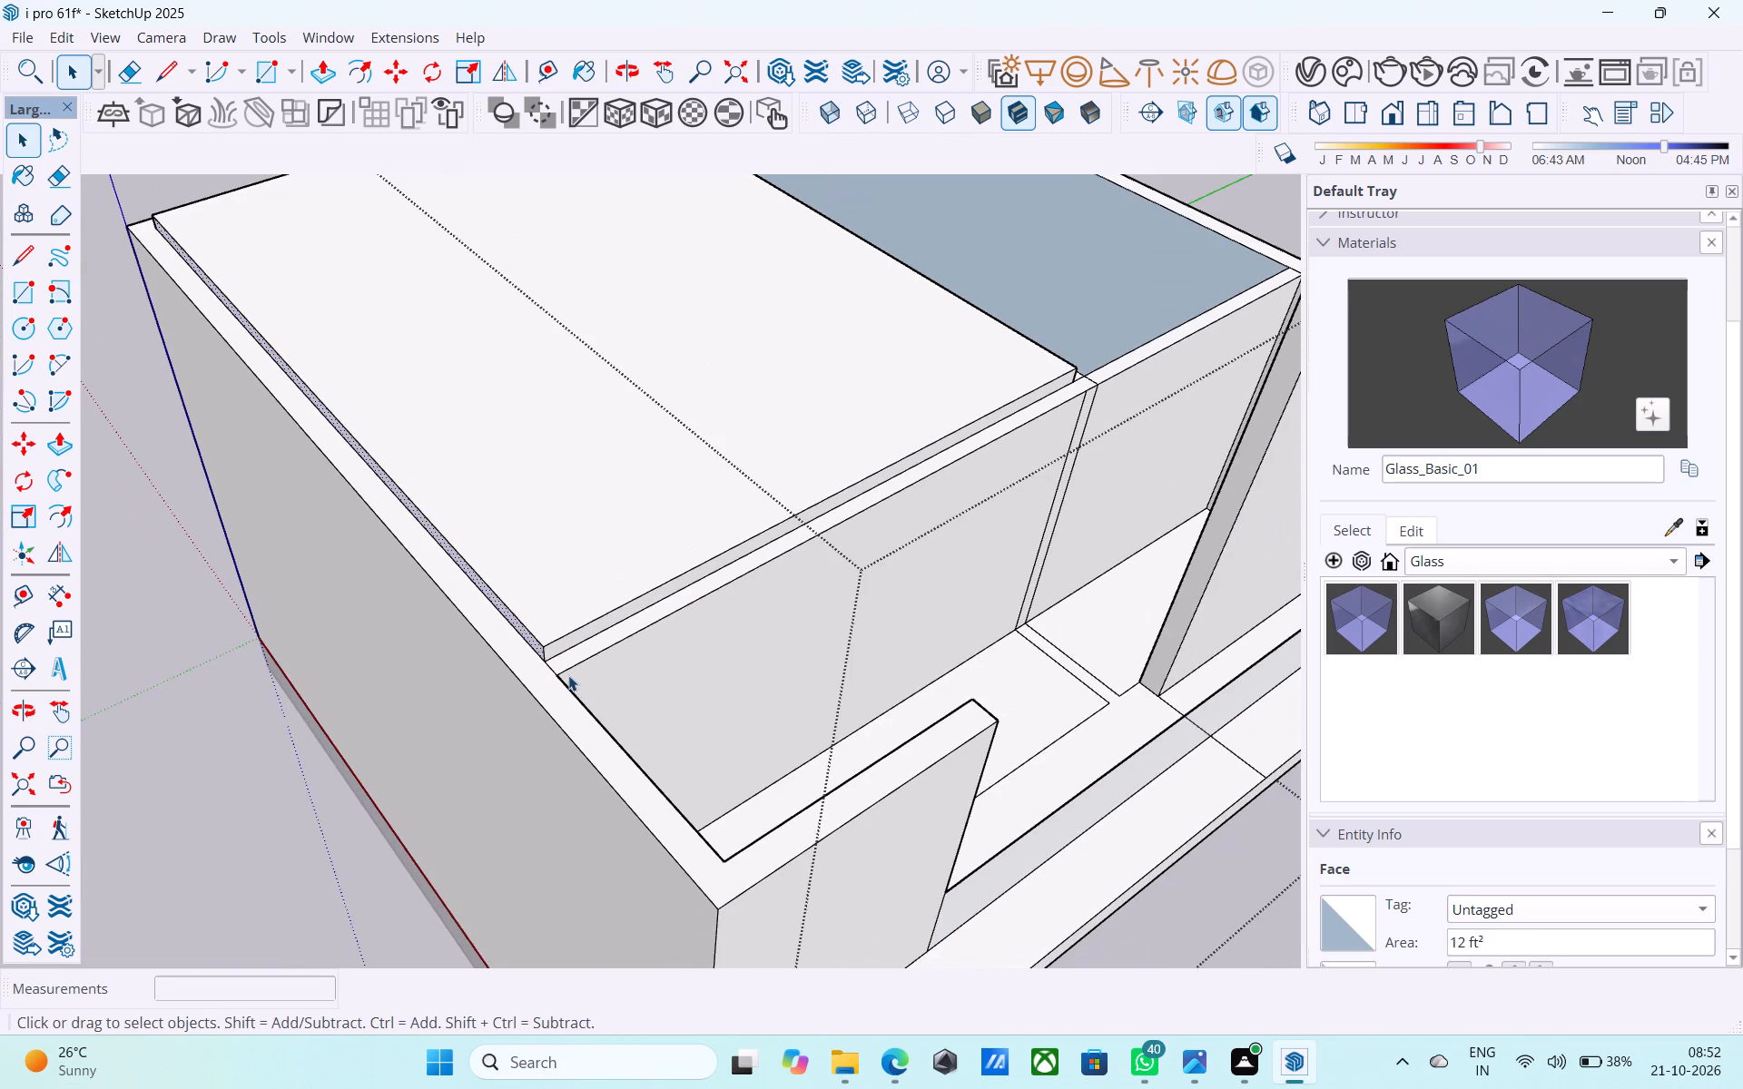
scroll(568, 675, "down", 7)
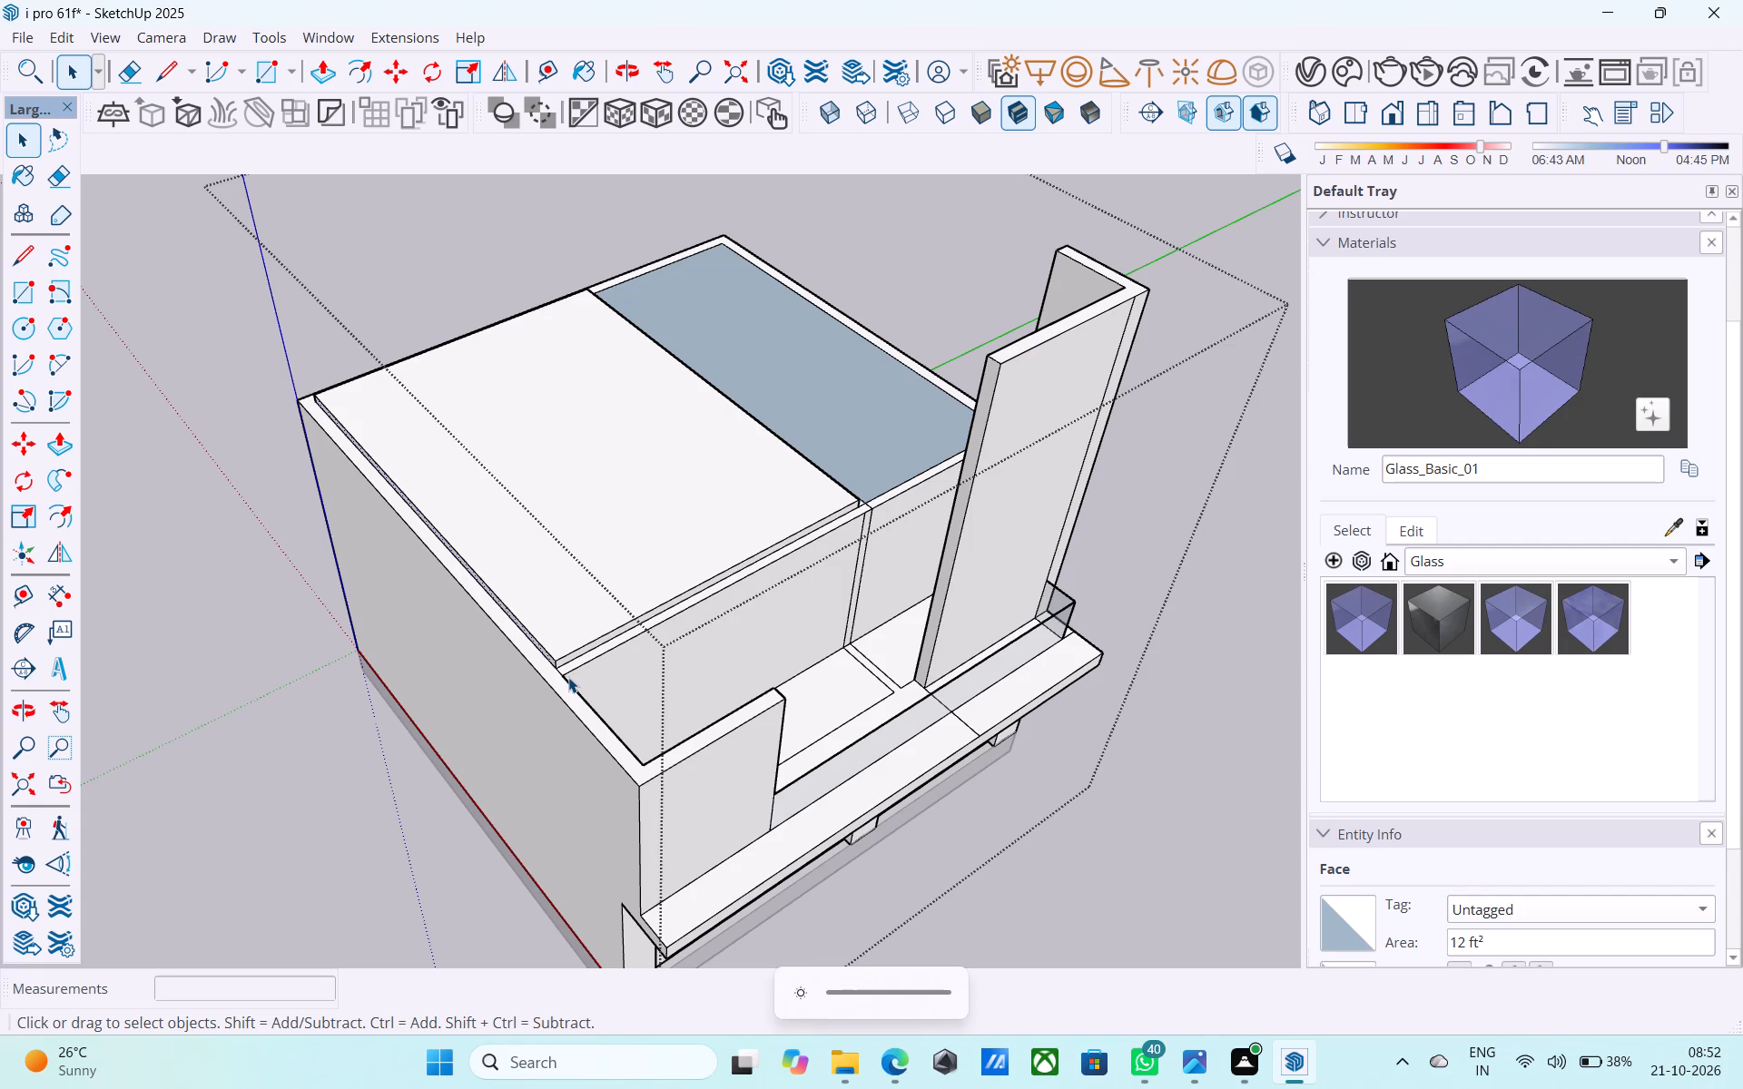
middle_click_drag(599, 591, 537, 392)
scroll(556, 403, "up", 6)
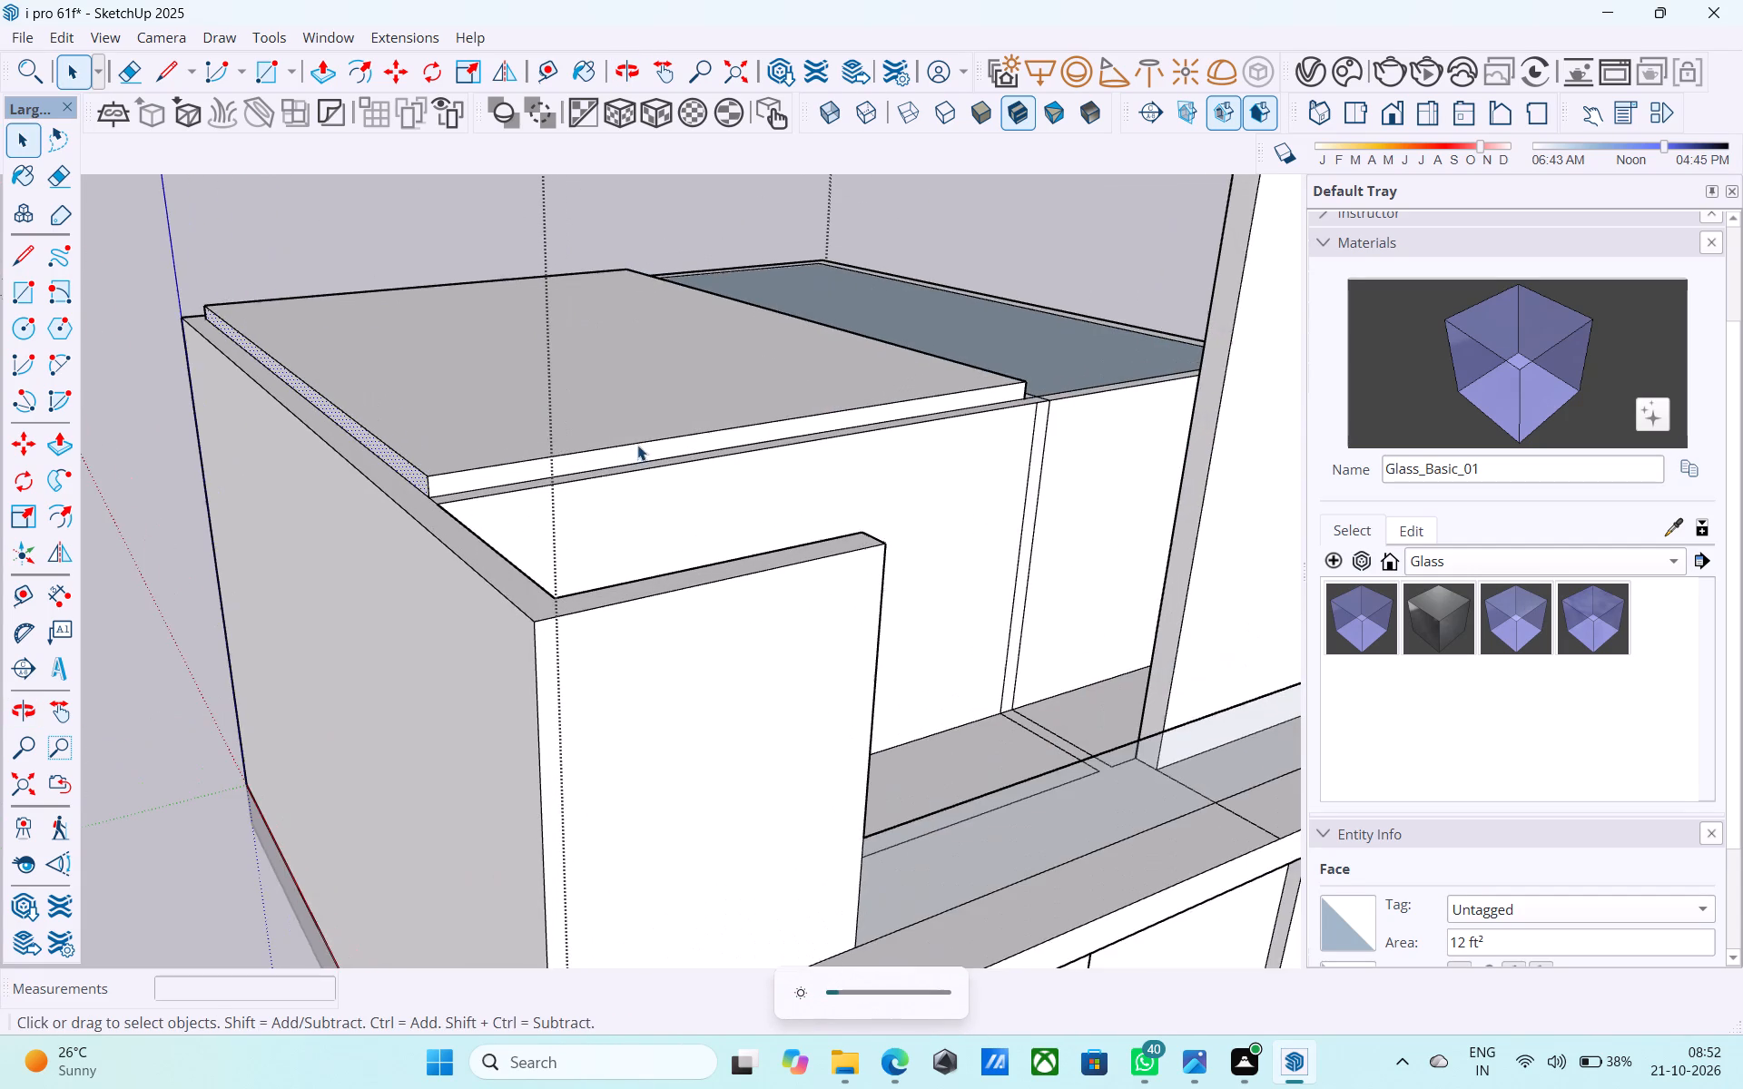
scroll(638, 446, "down", 1)
middle_click_drag(633, 450, 629, 567)
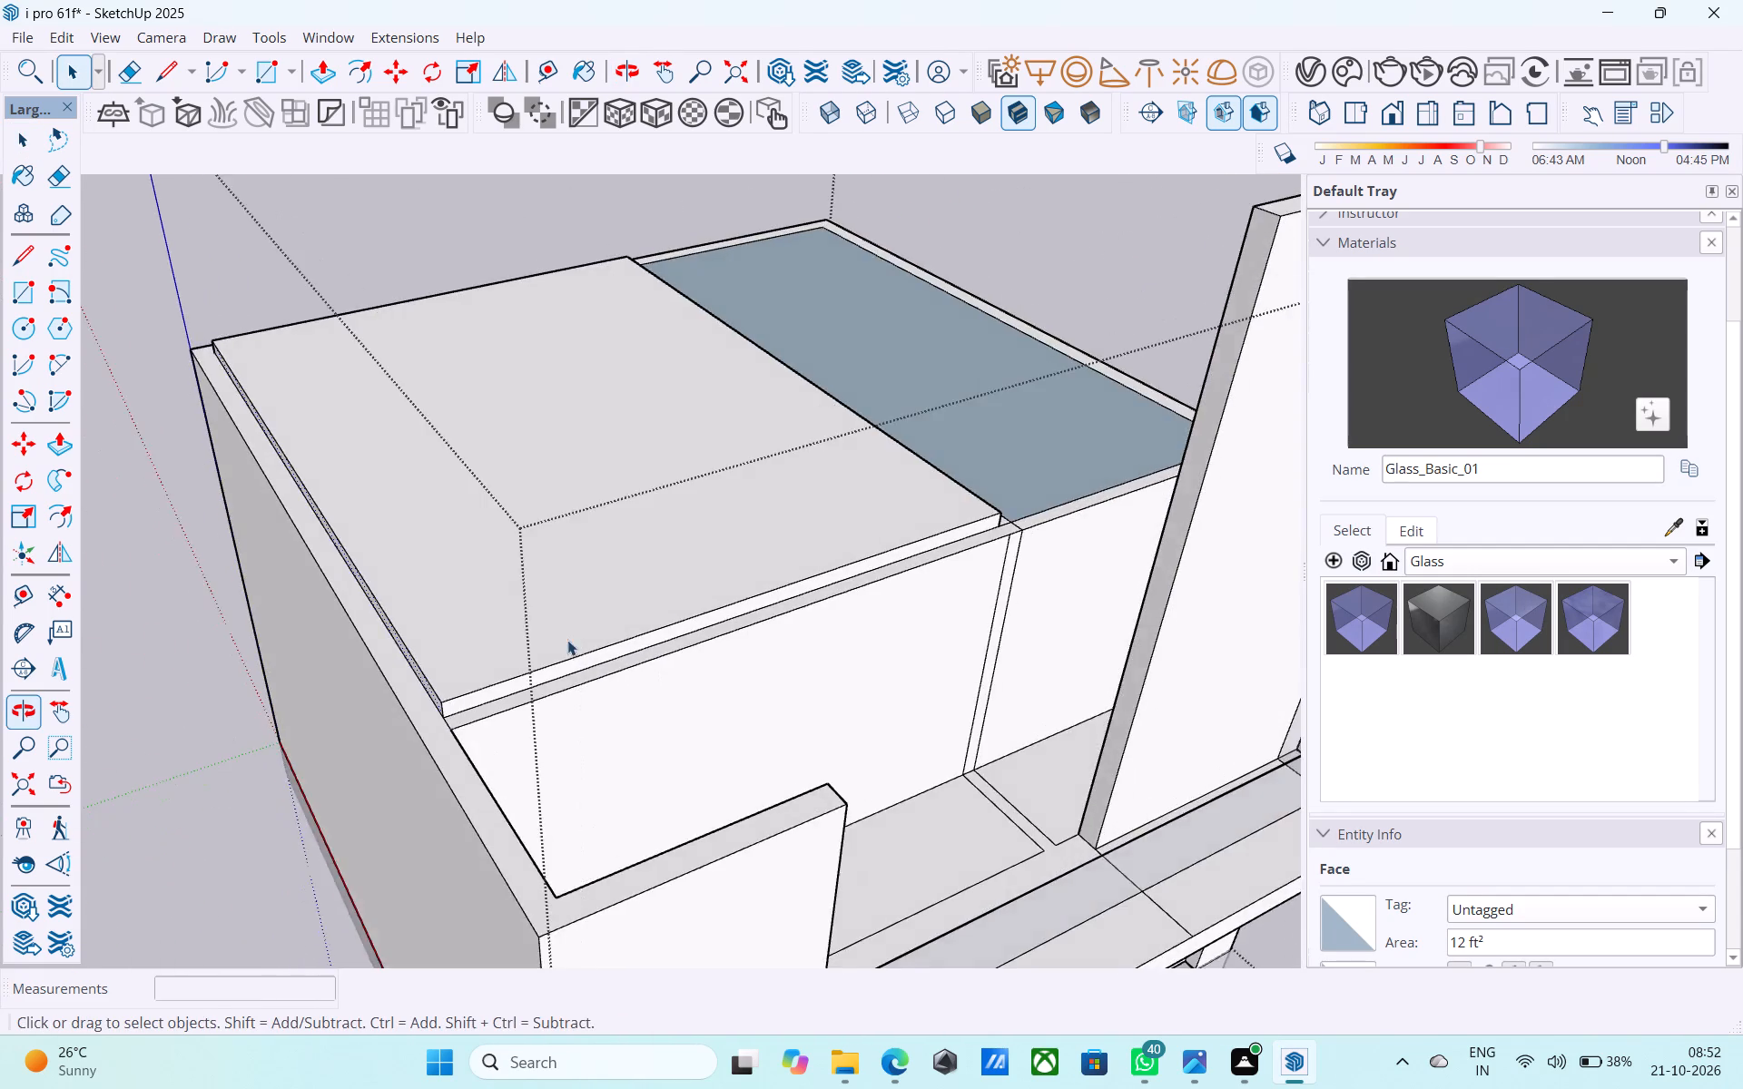
scroll(529, 661, "up", 3)
middle_click_drag(516, 668, 527, 596)
scroll(582, 531, "down", 2)
scroll(582, 531, "up", 2)
scroll(582, 531, "down", 4)
scroll(519, 738, "up", 6)
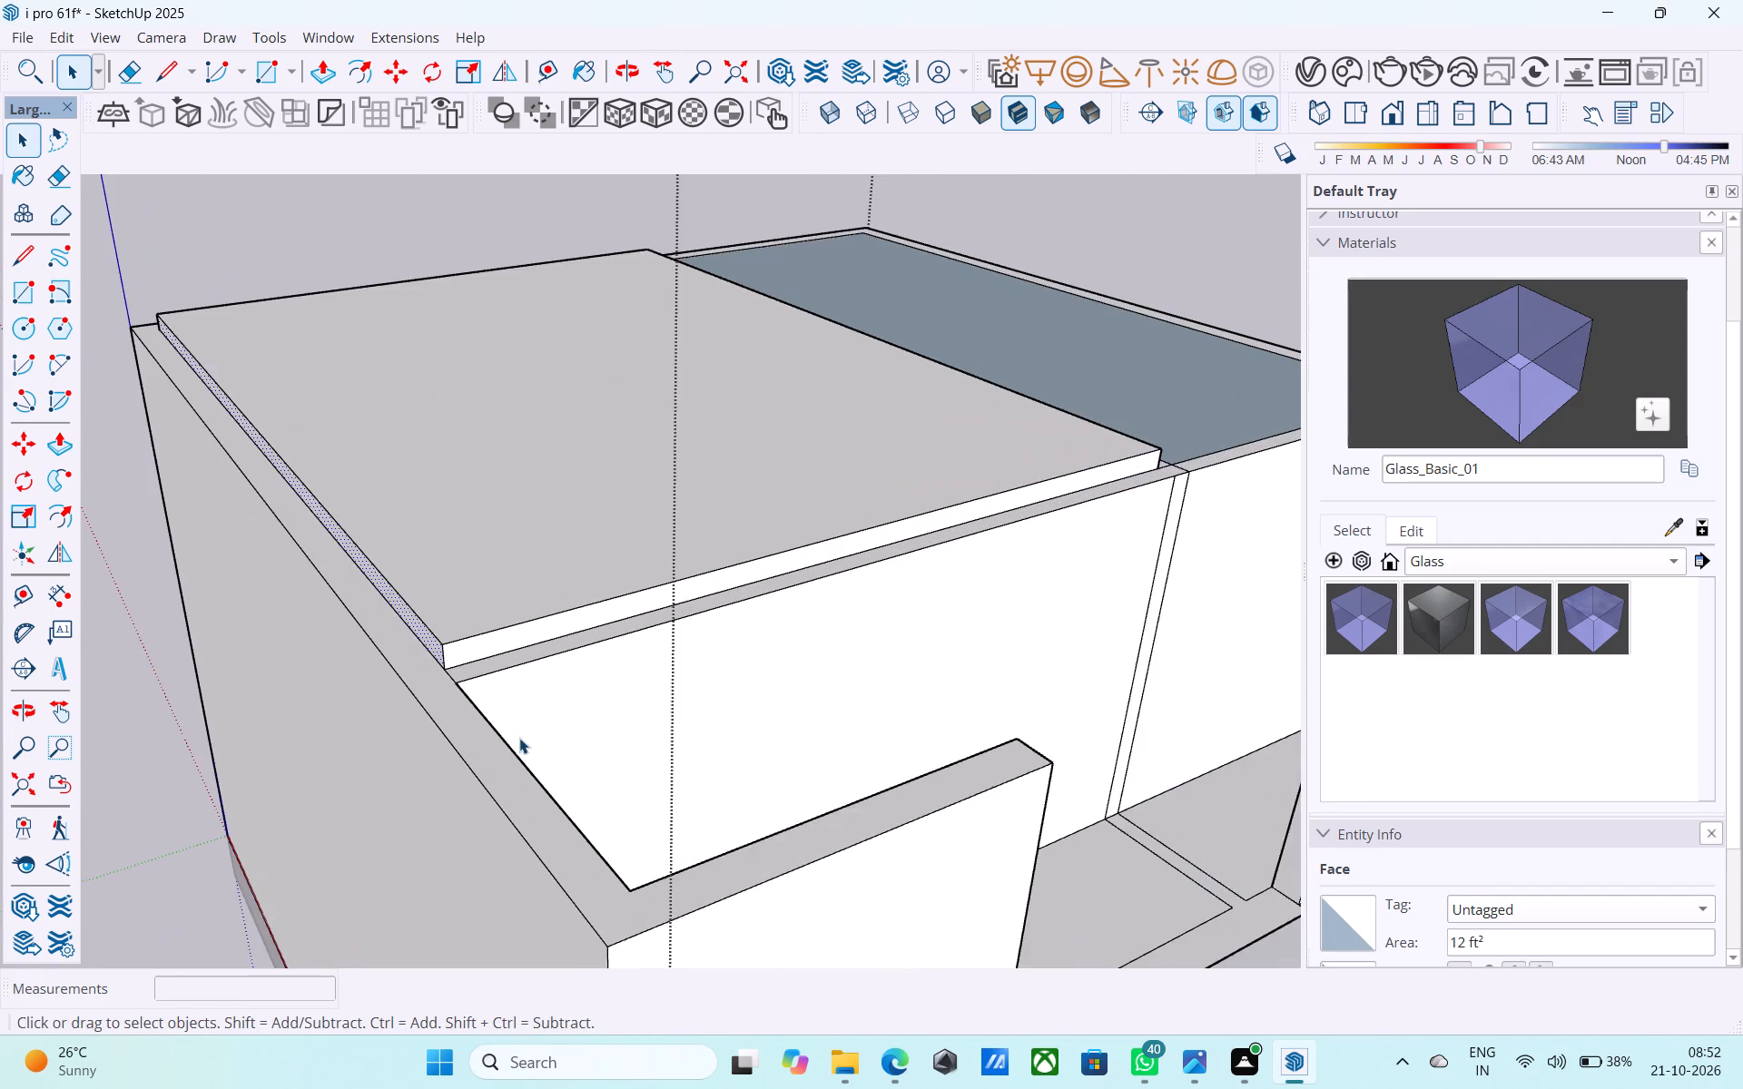
scroll(500, 727, "up", 1)
left_click(490, 626)
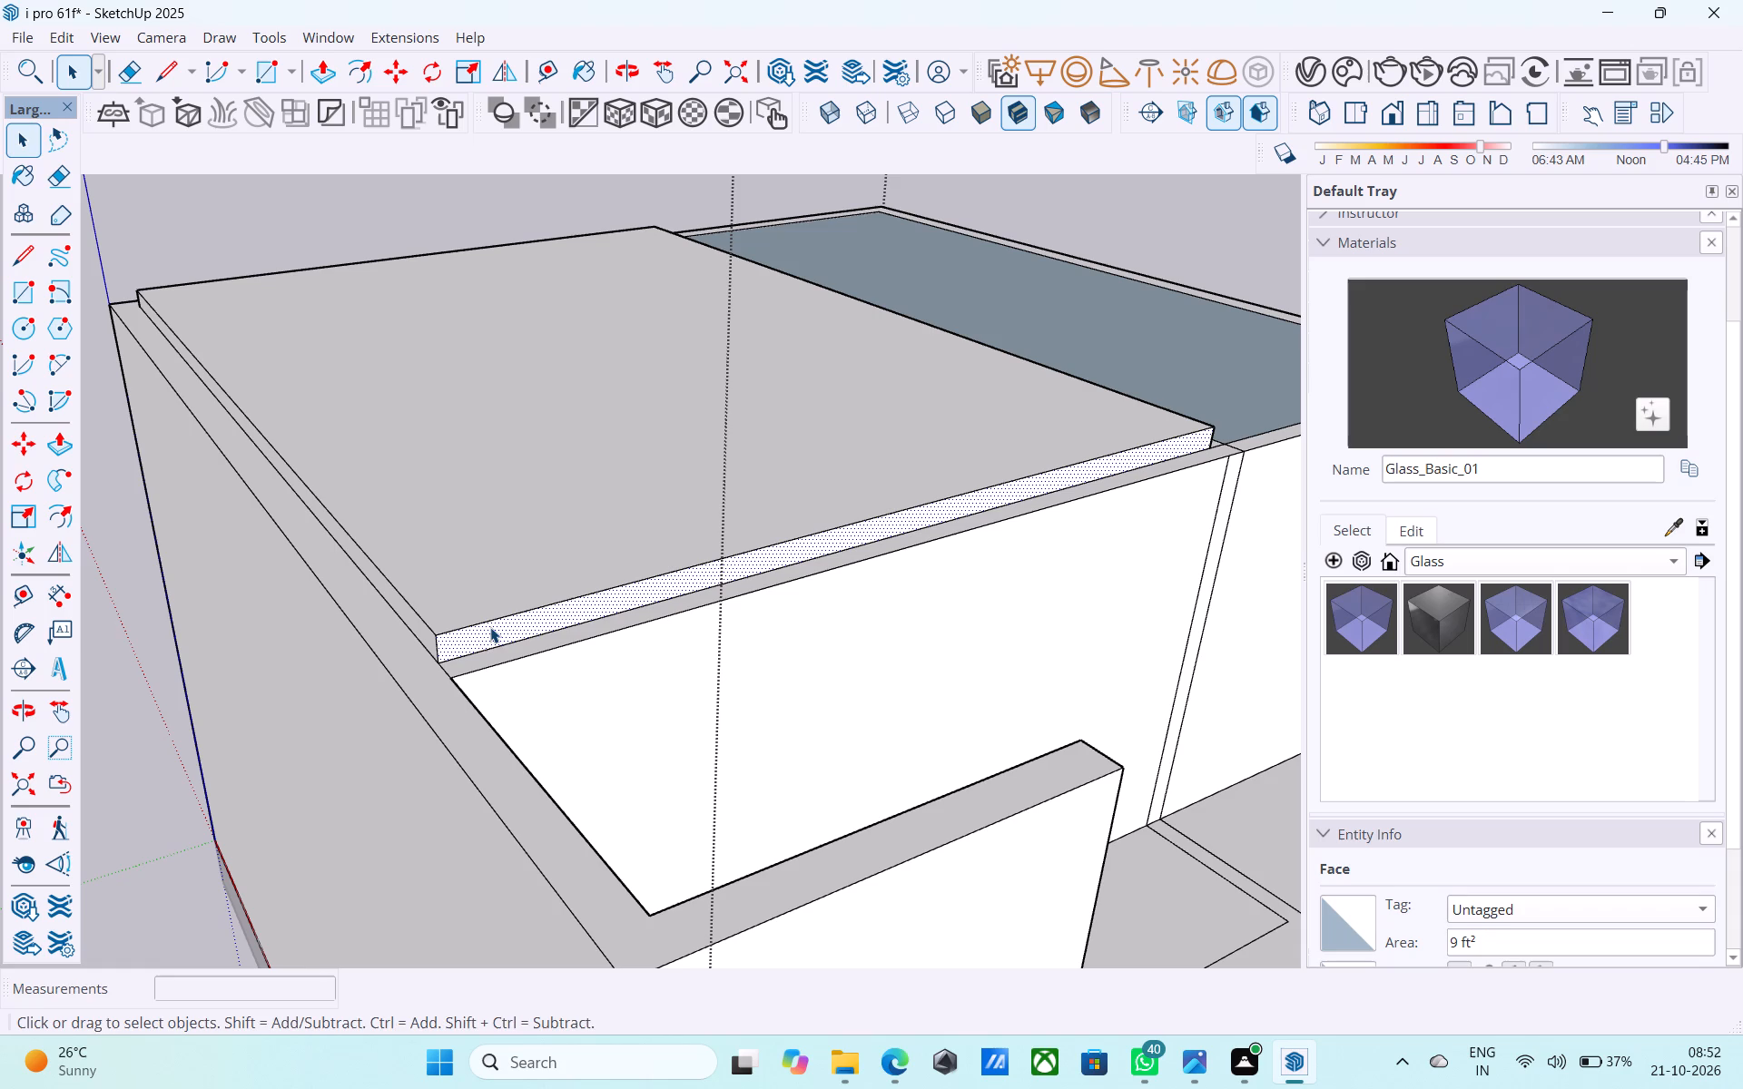
key("p")
left_click(503, 625)
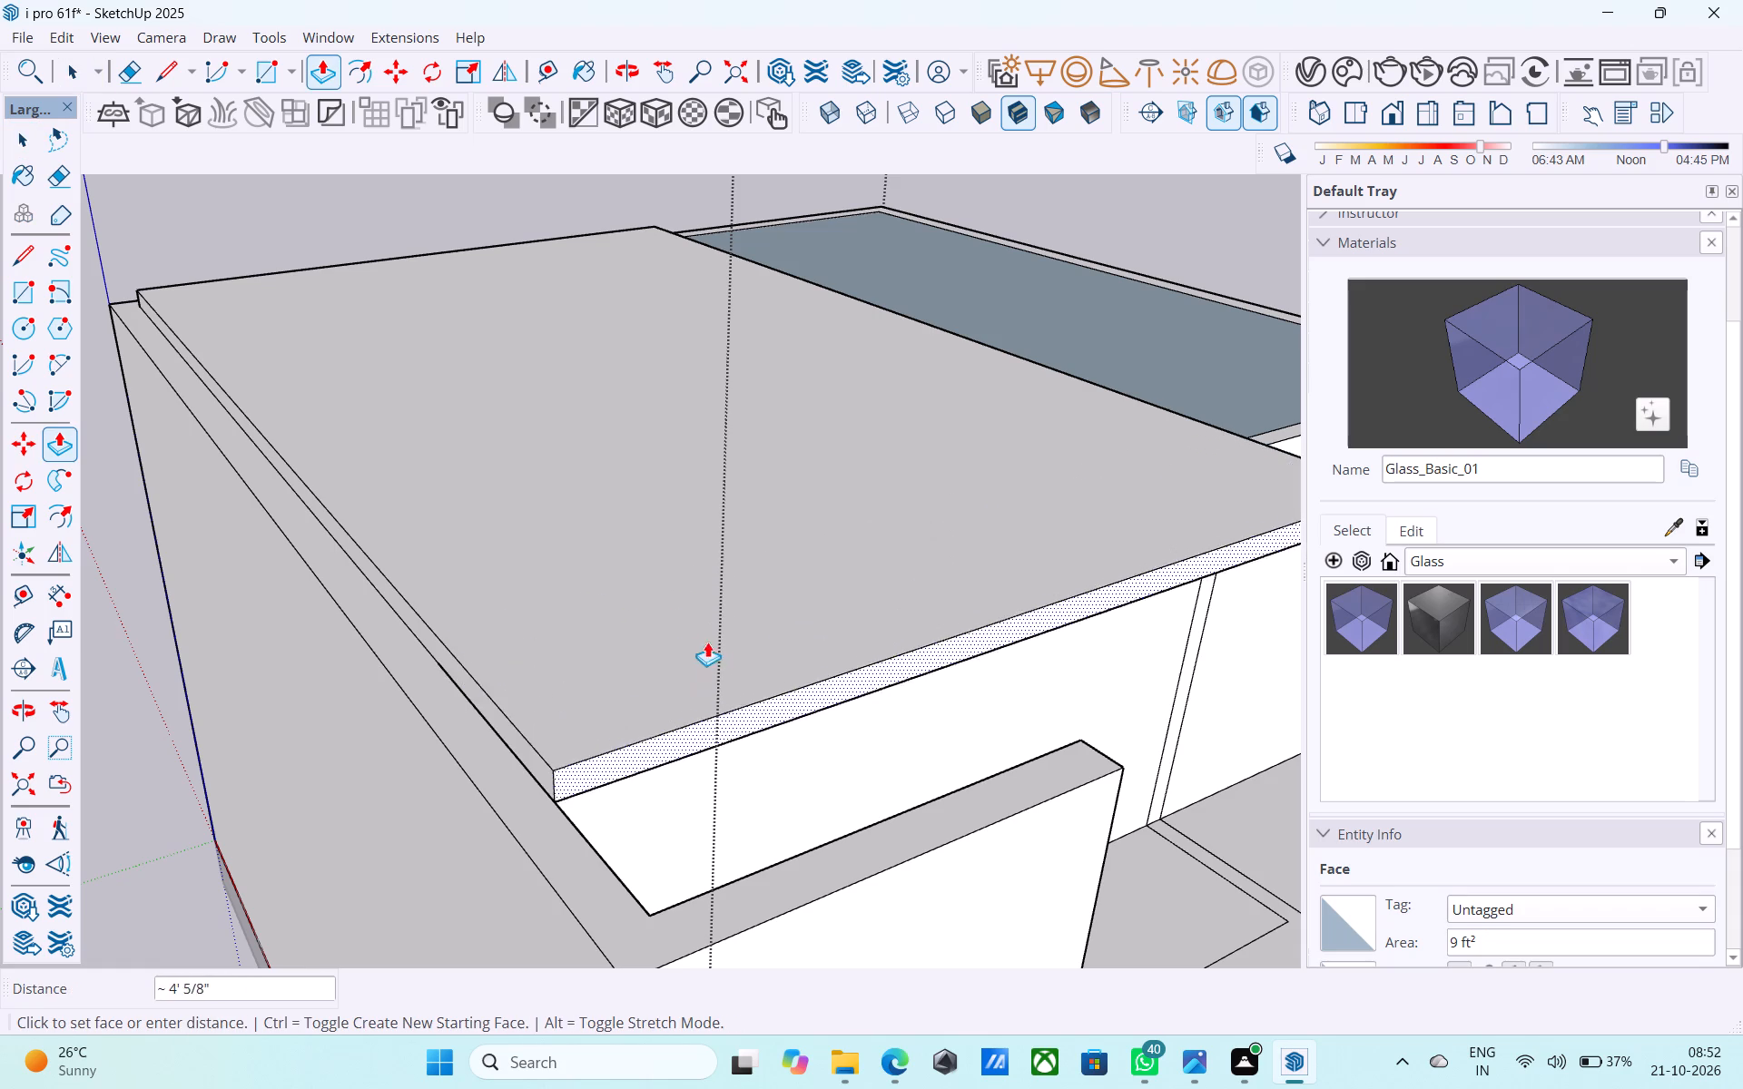
scroll(480, 508, "down", 3)
middle_click_drag(480, 508, 128, 331)
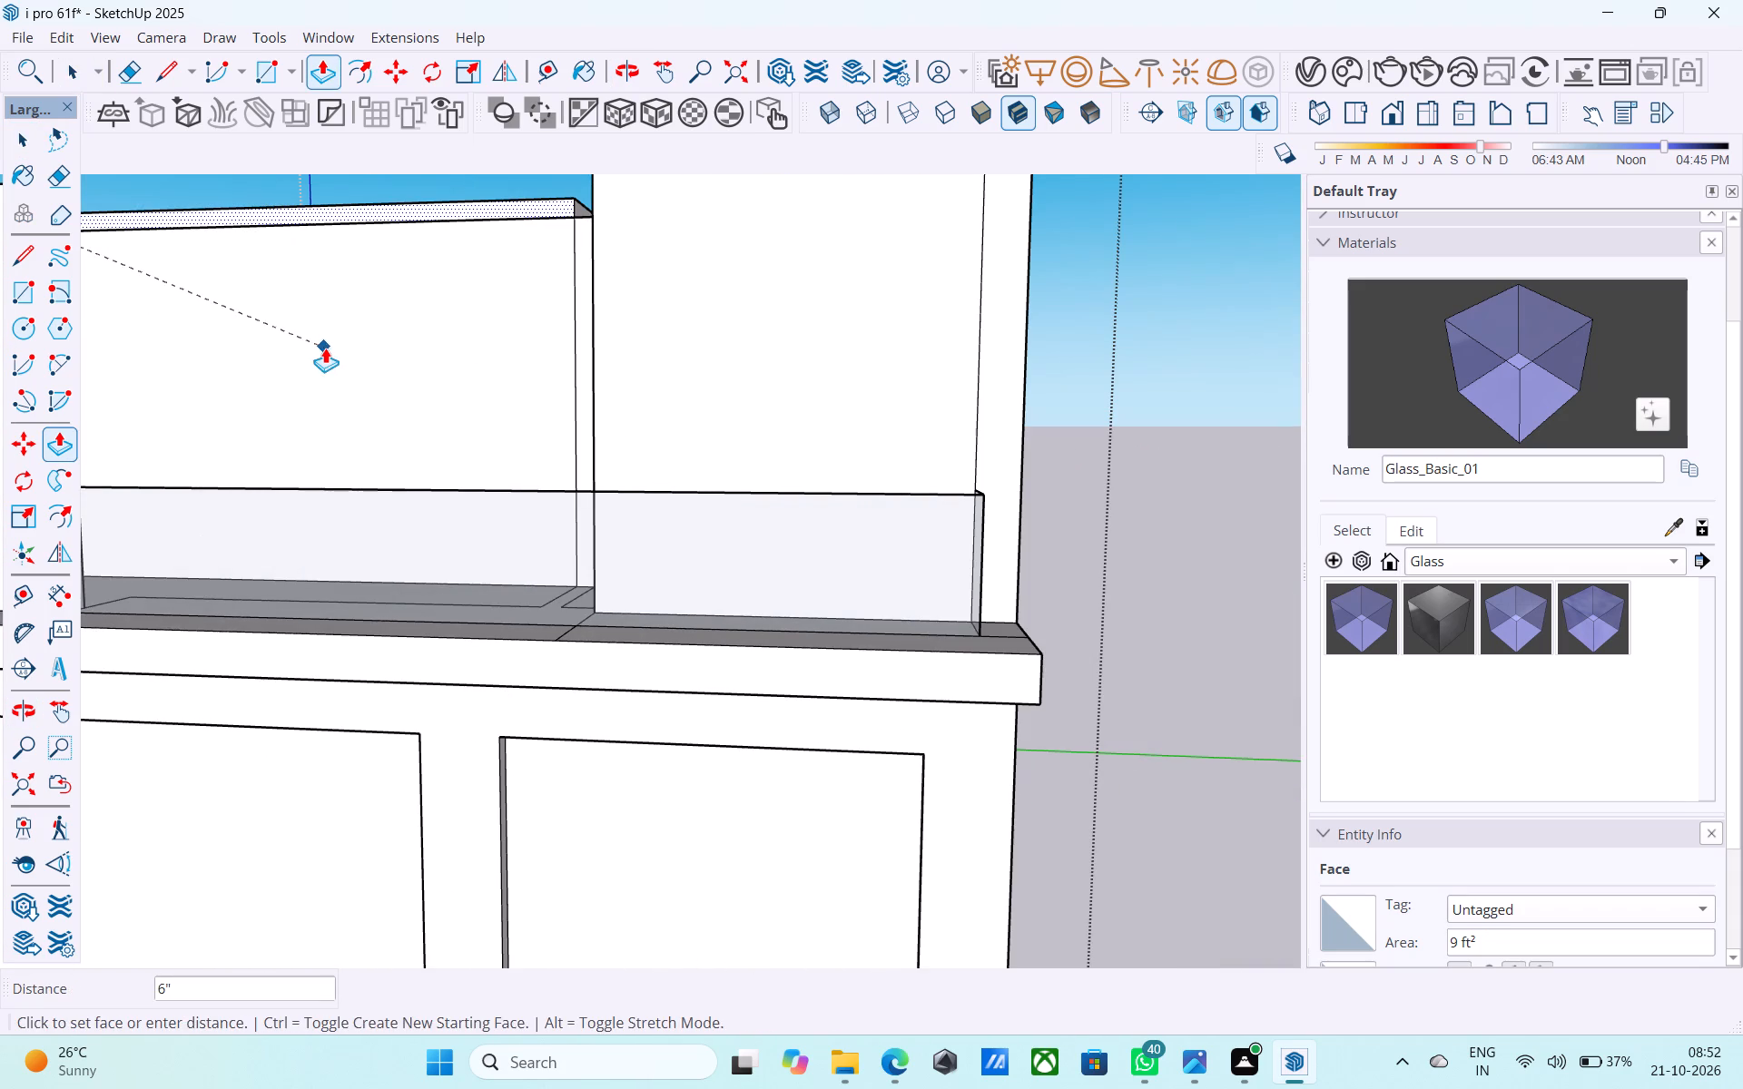
left_click(325, 347)
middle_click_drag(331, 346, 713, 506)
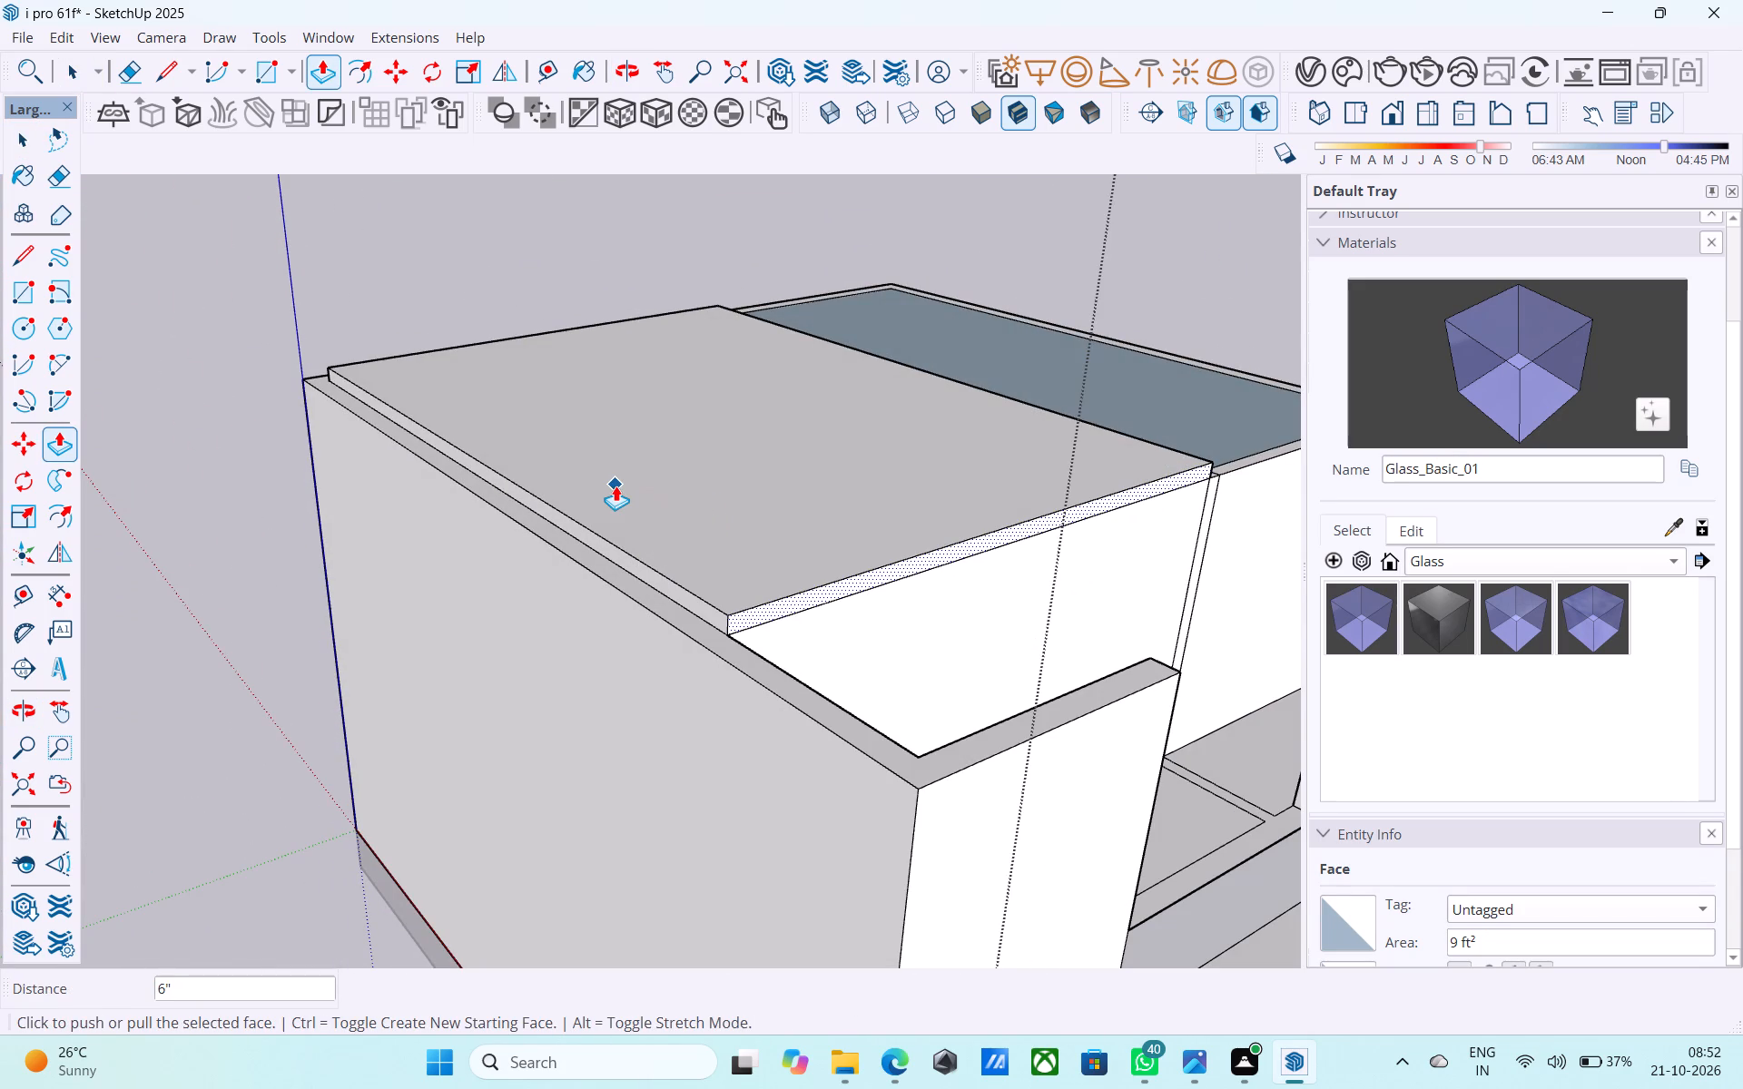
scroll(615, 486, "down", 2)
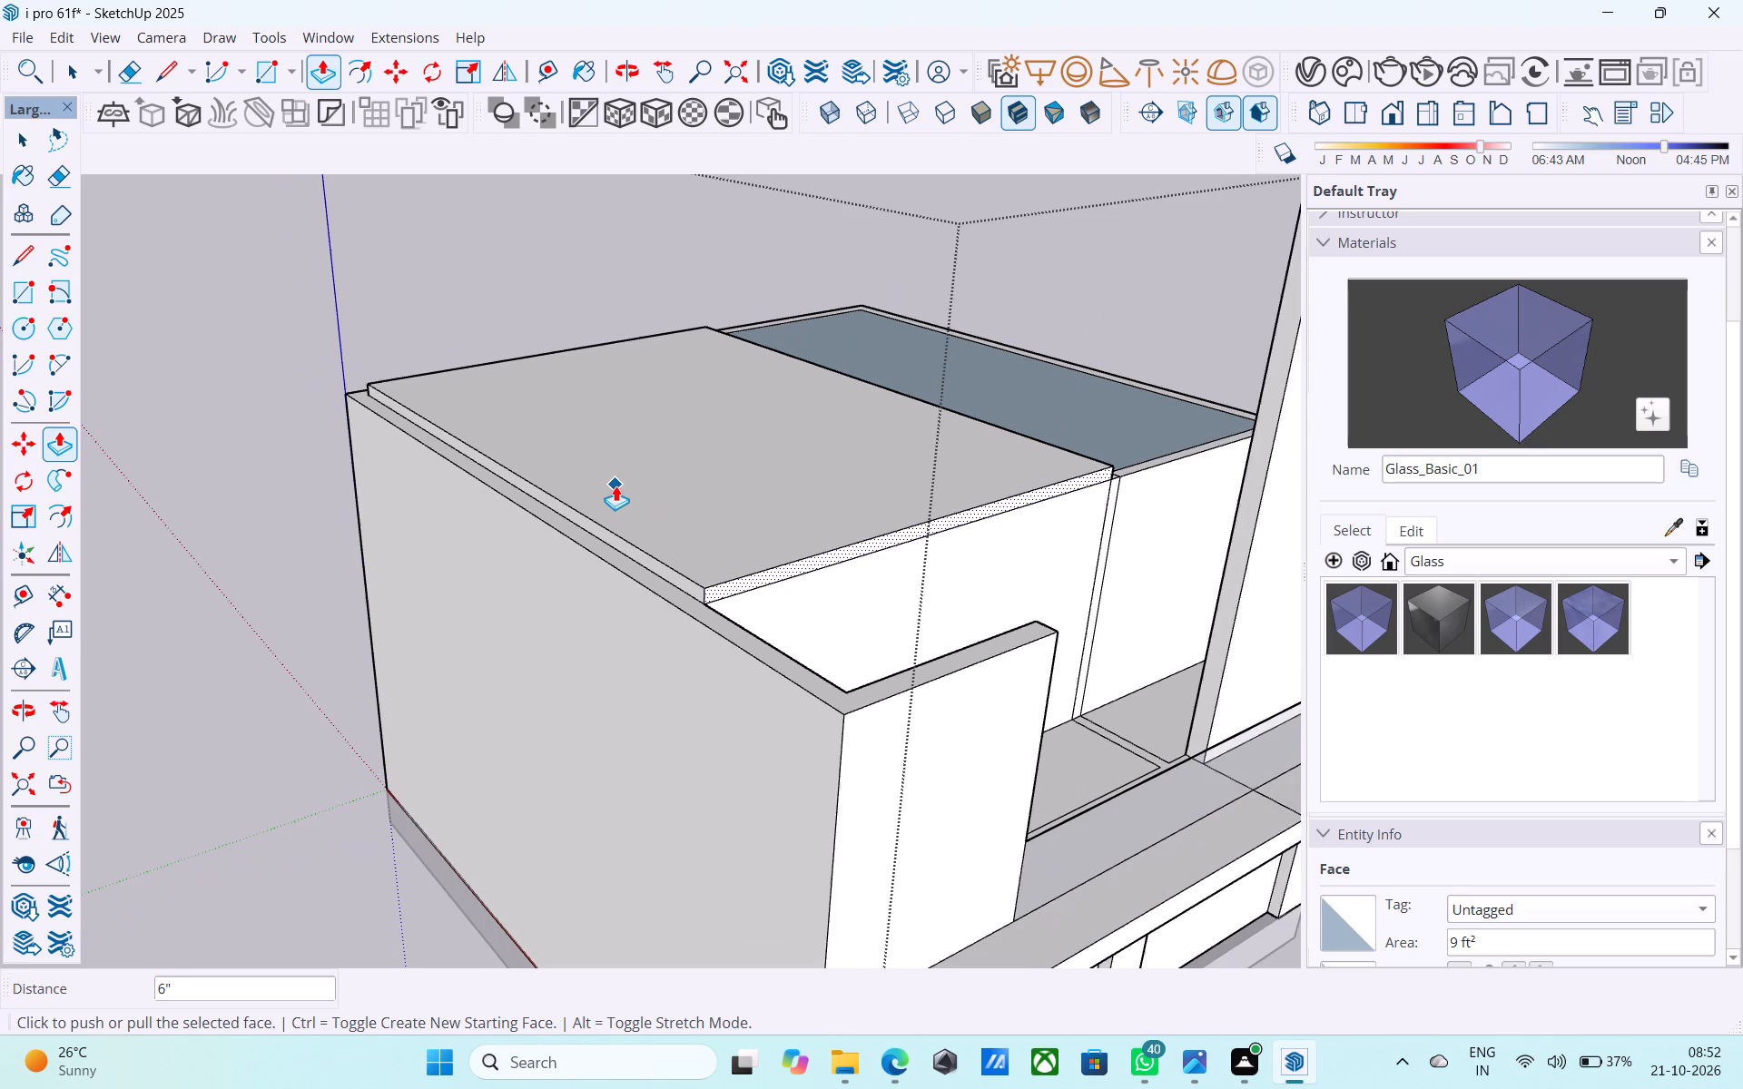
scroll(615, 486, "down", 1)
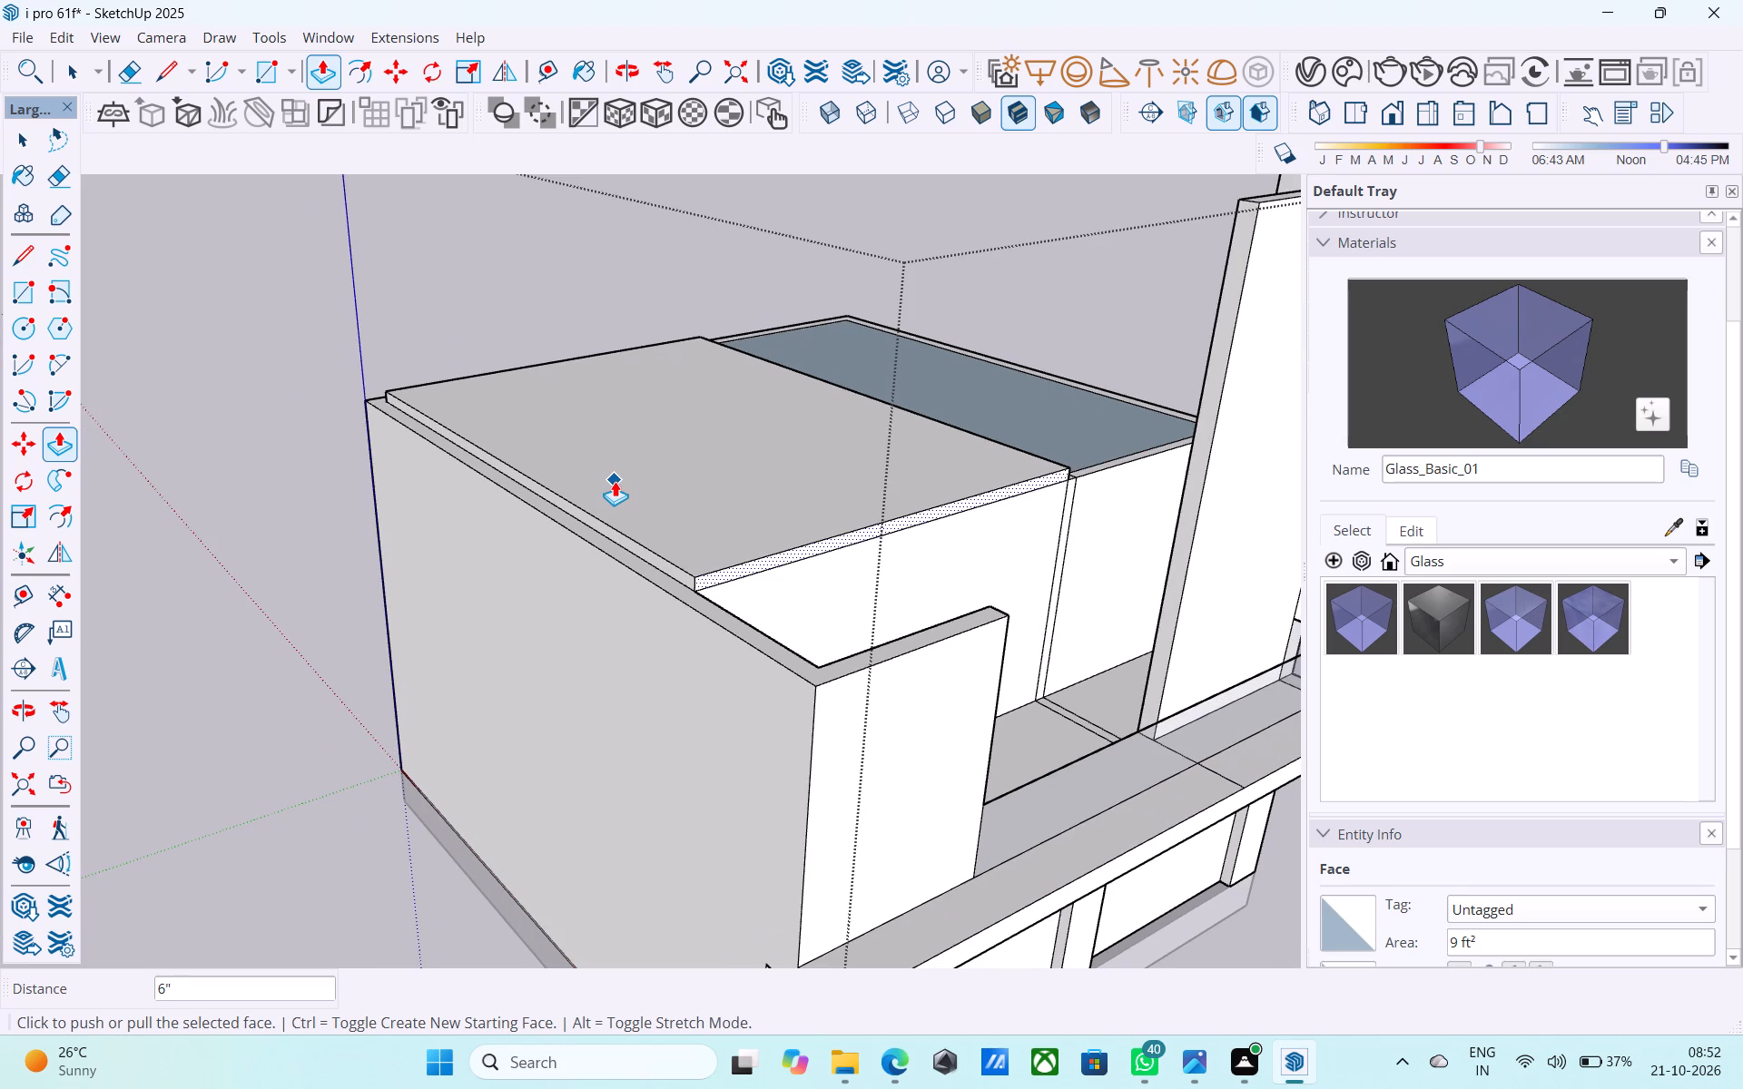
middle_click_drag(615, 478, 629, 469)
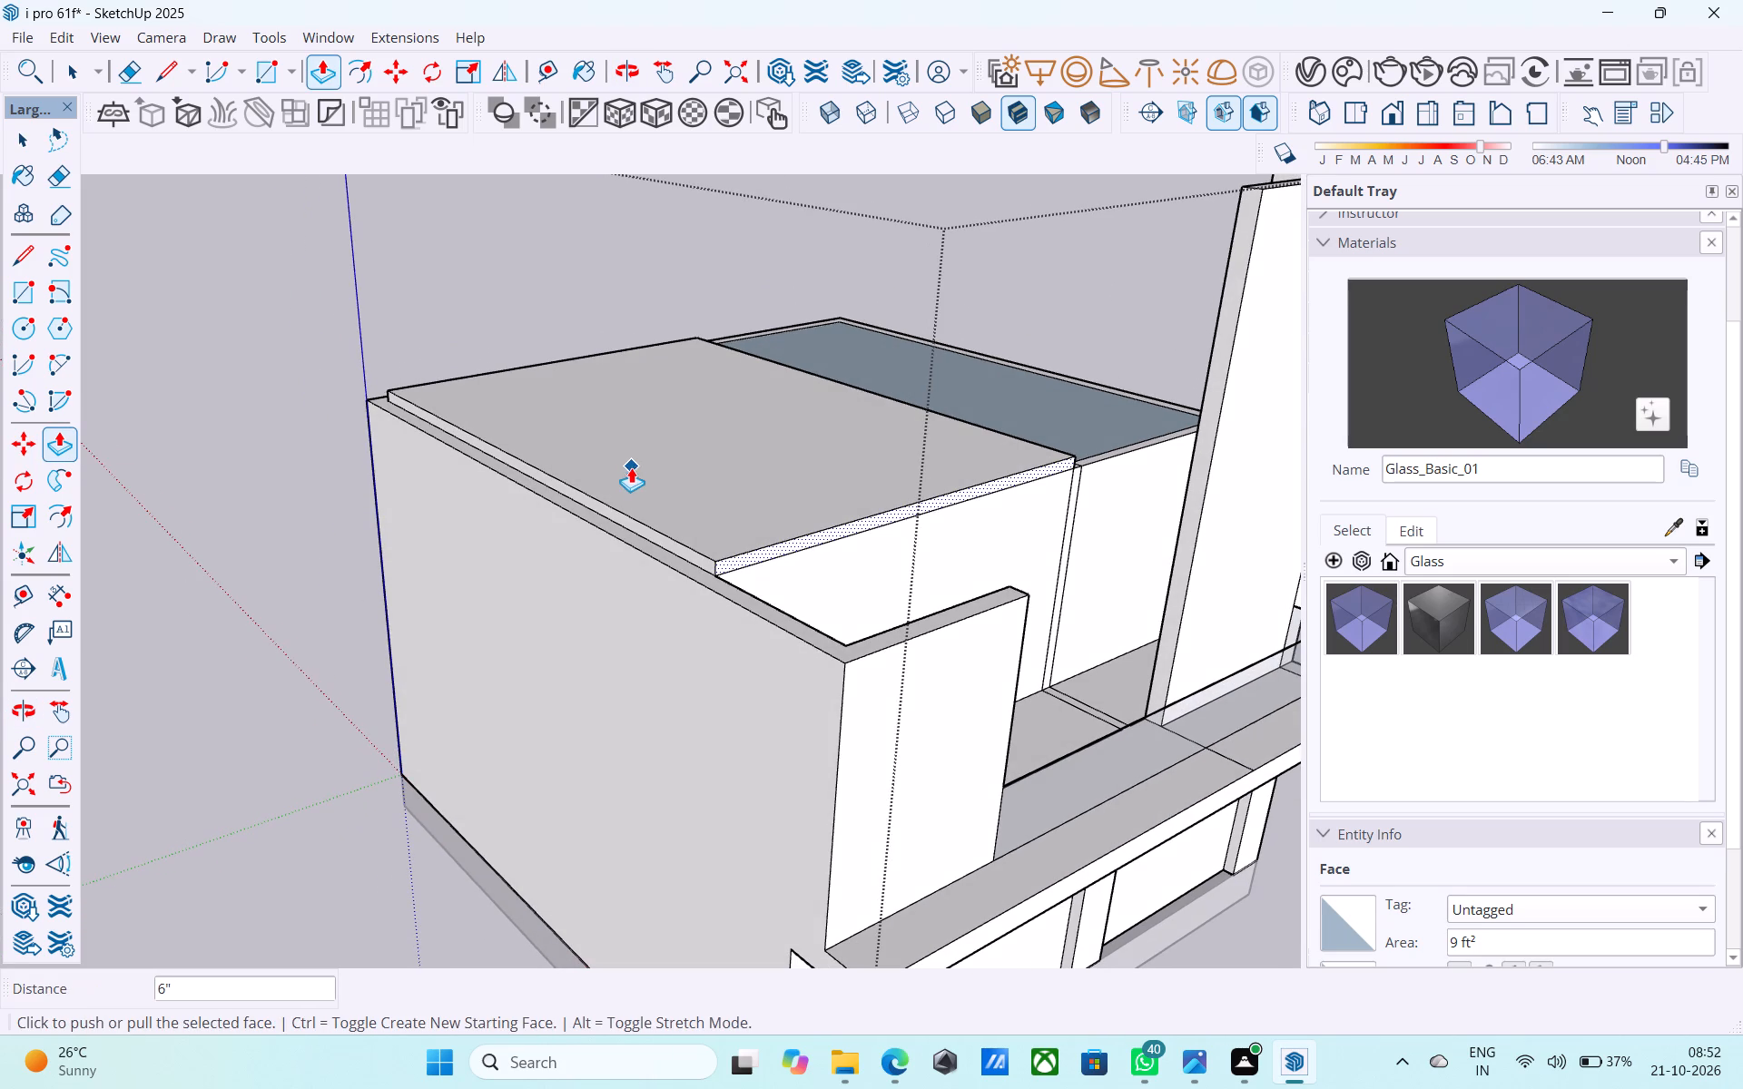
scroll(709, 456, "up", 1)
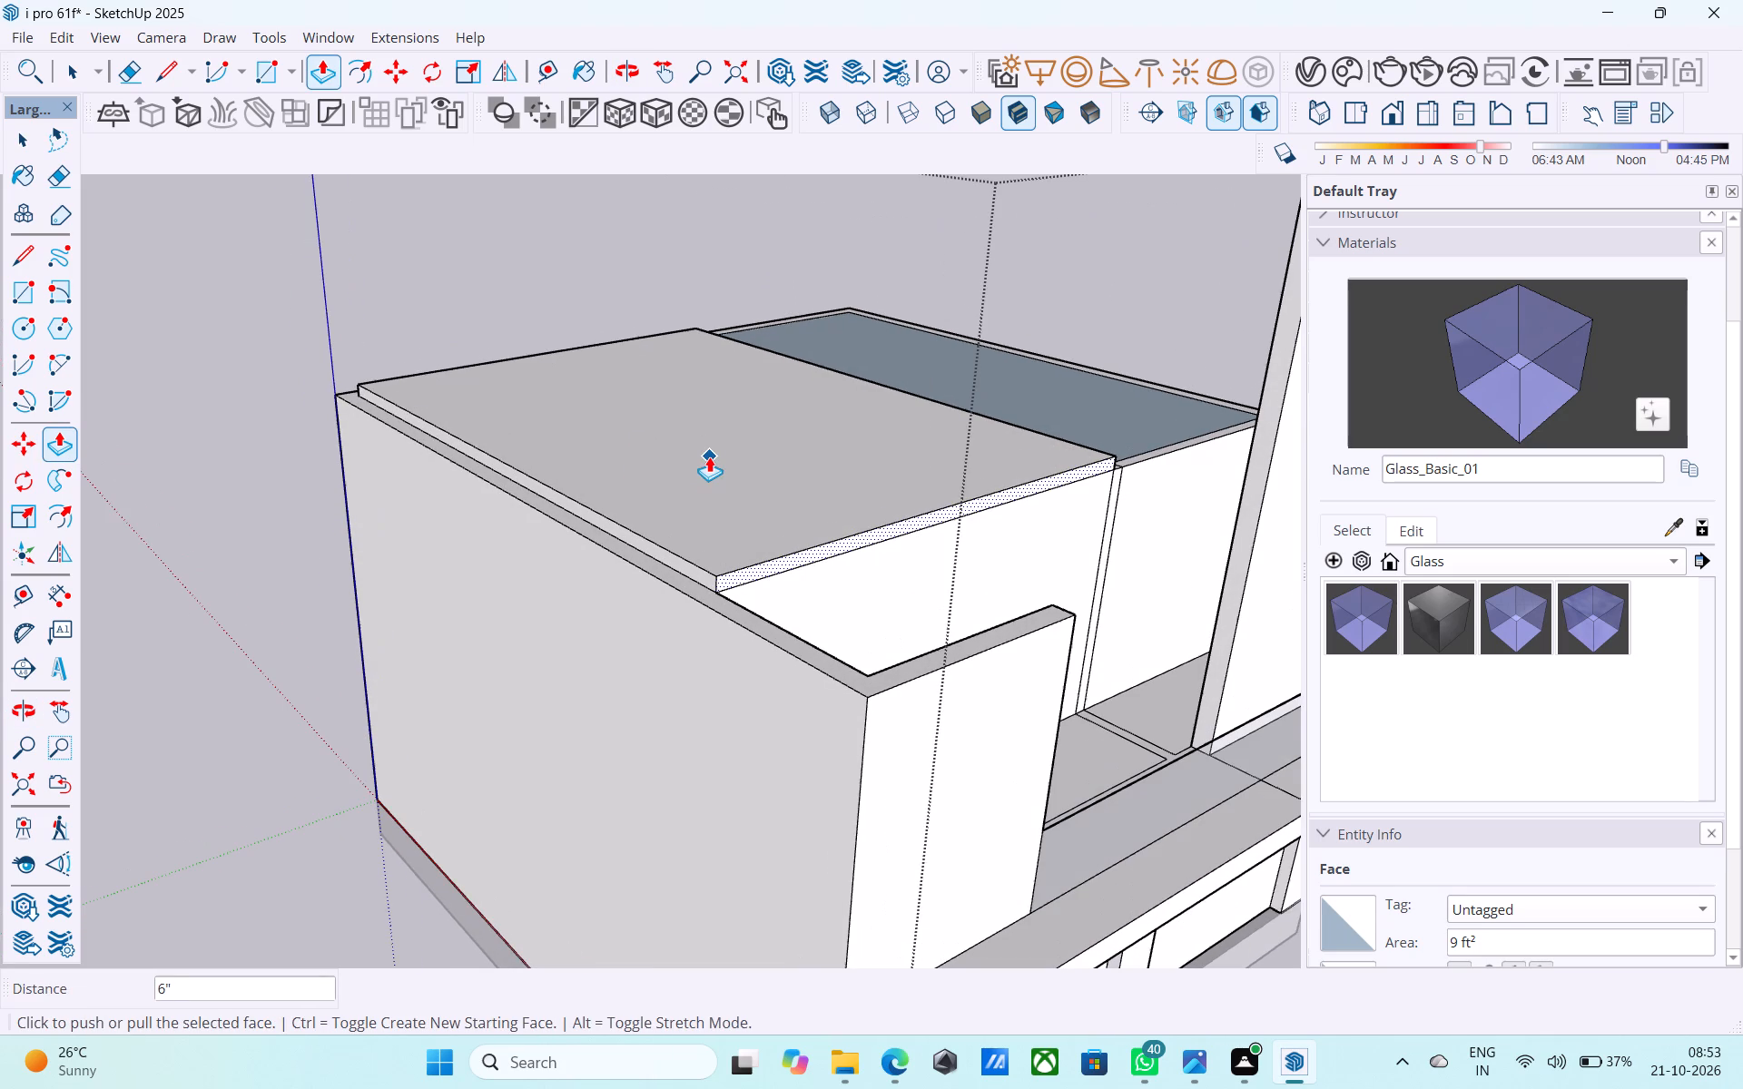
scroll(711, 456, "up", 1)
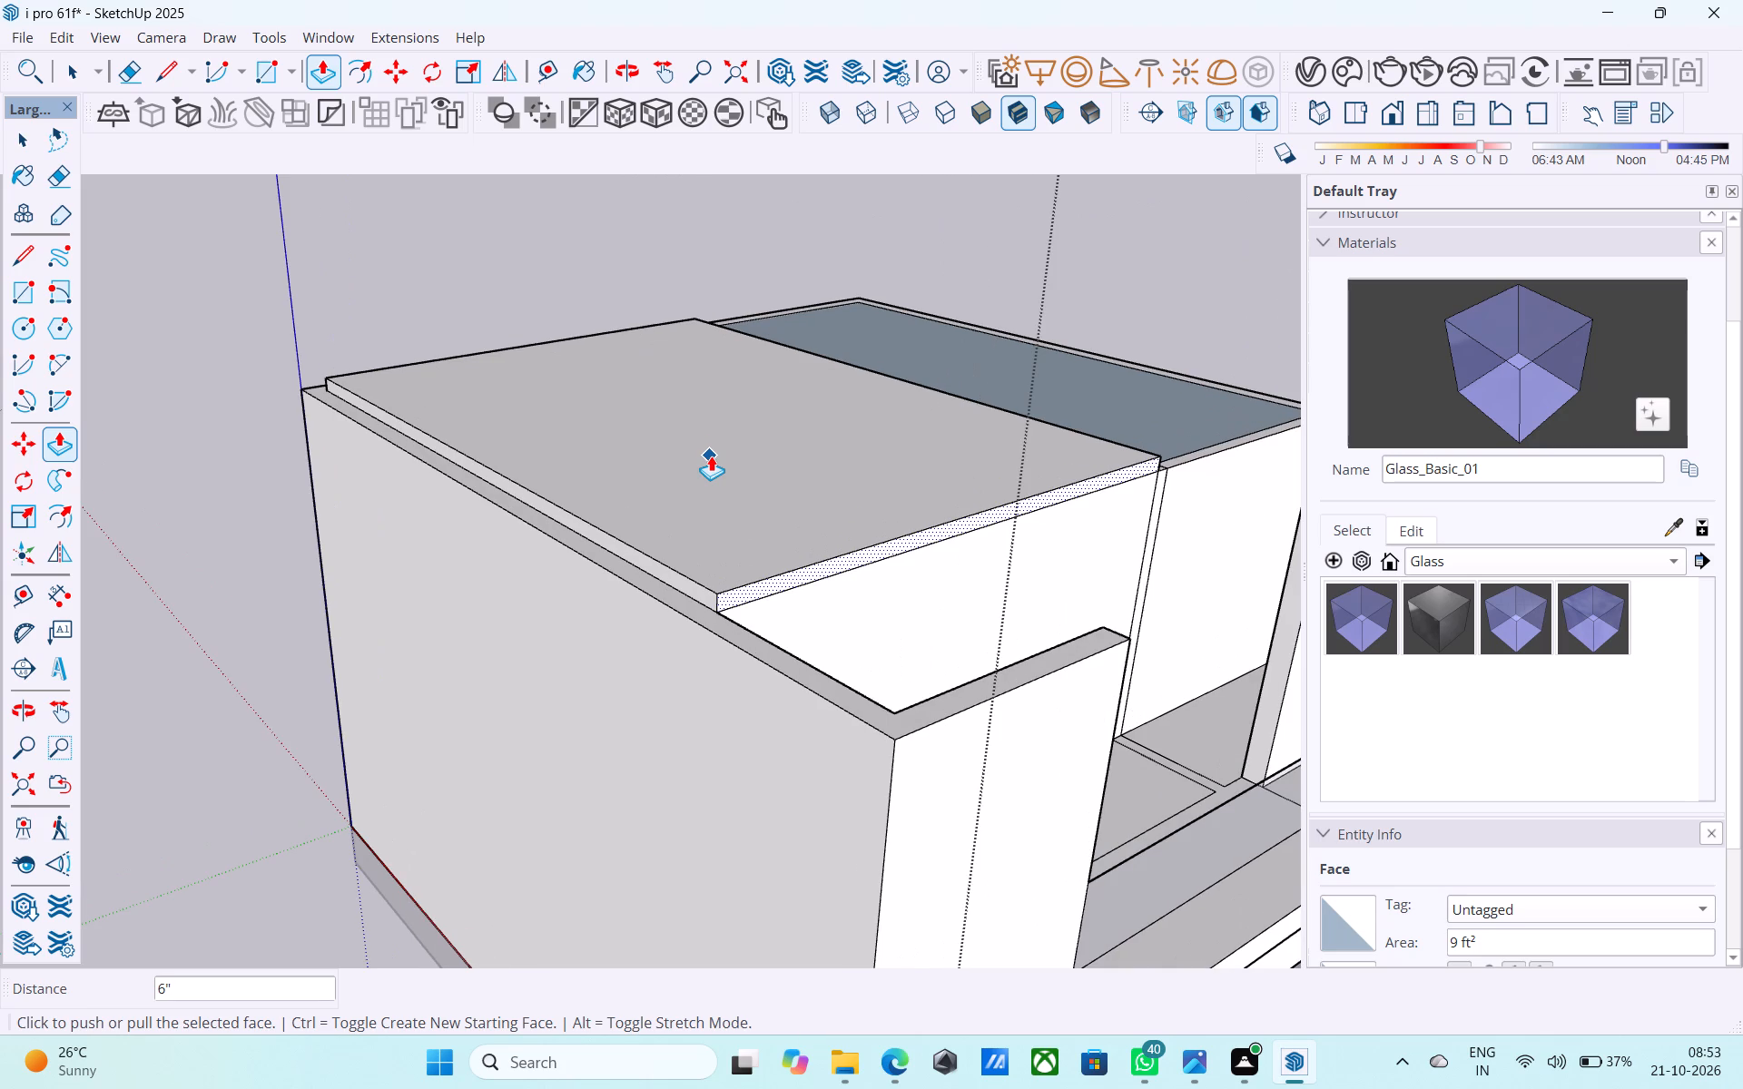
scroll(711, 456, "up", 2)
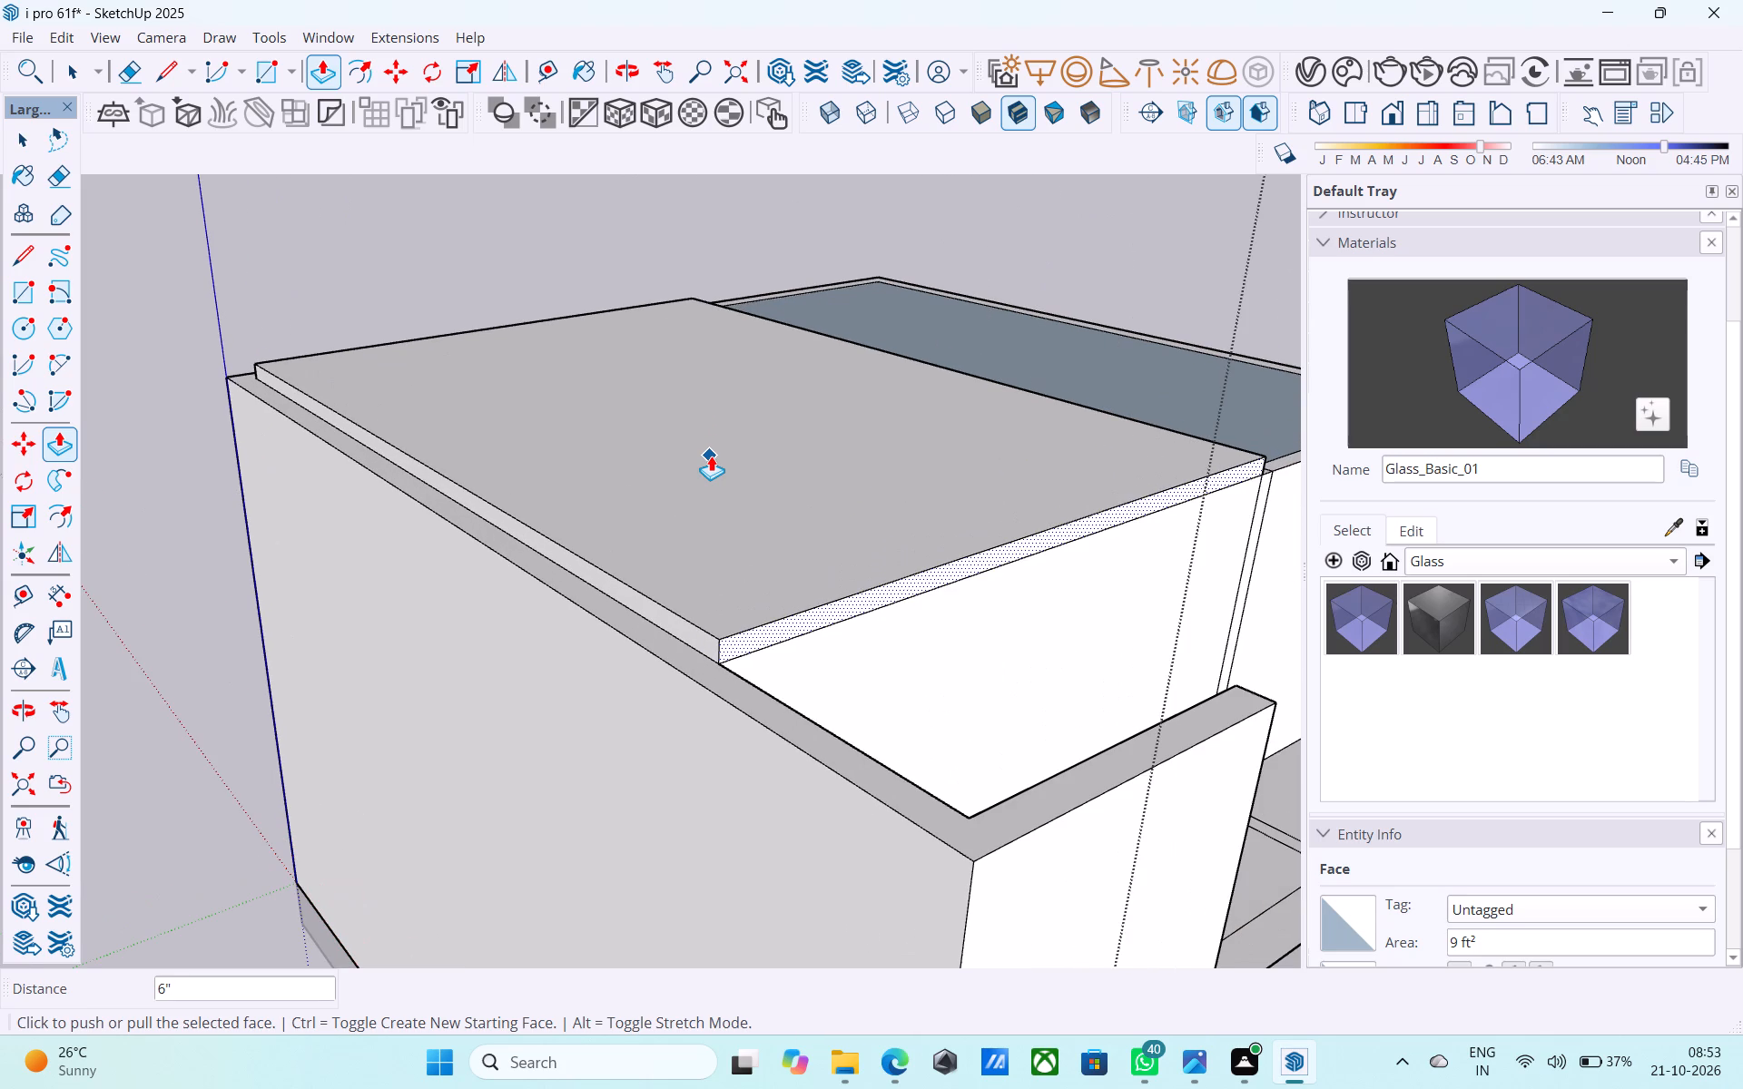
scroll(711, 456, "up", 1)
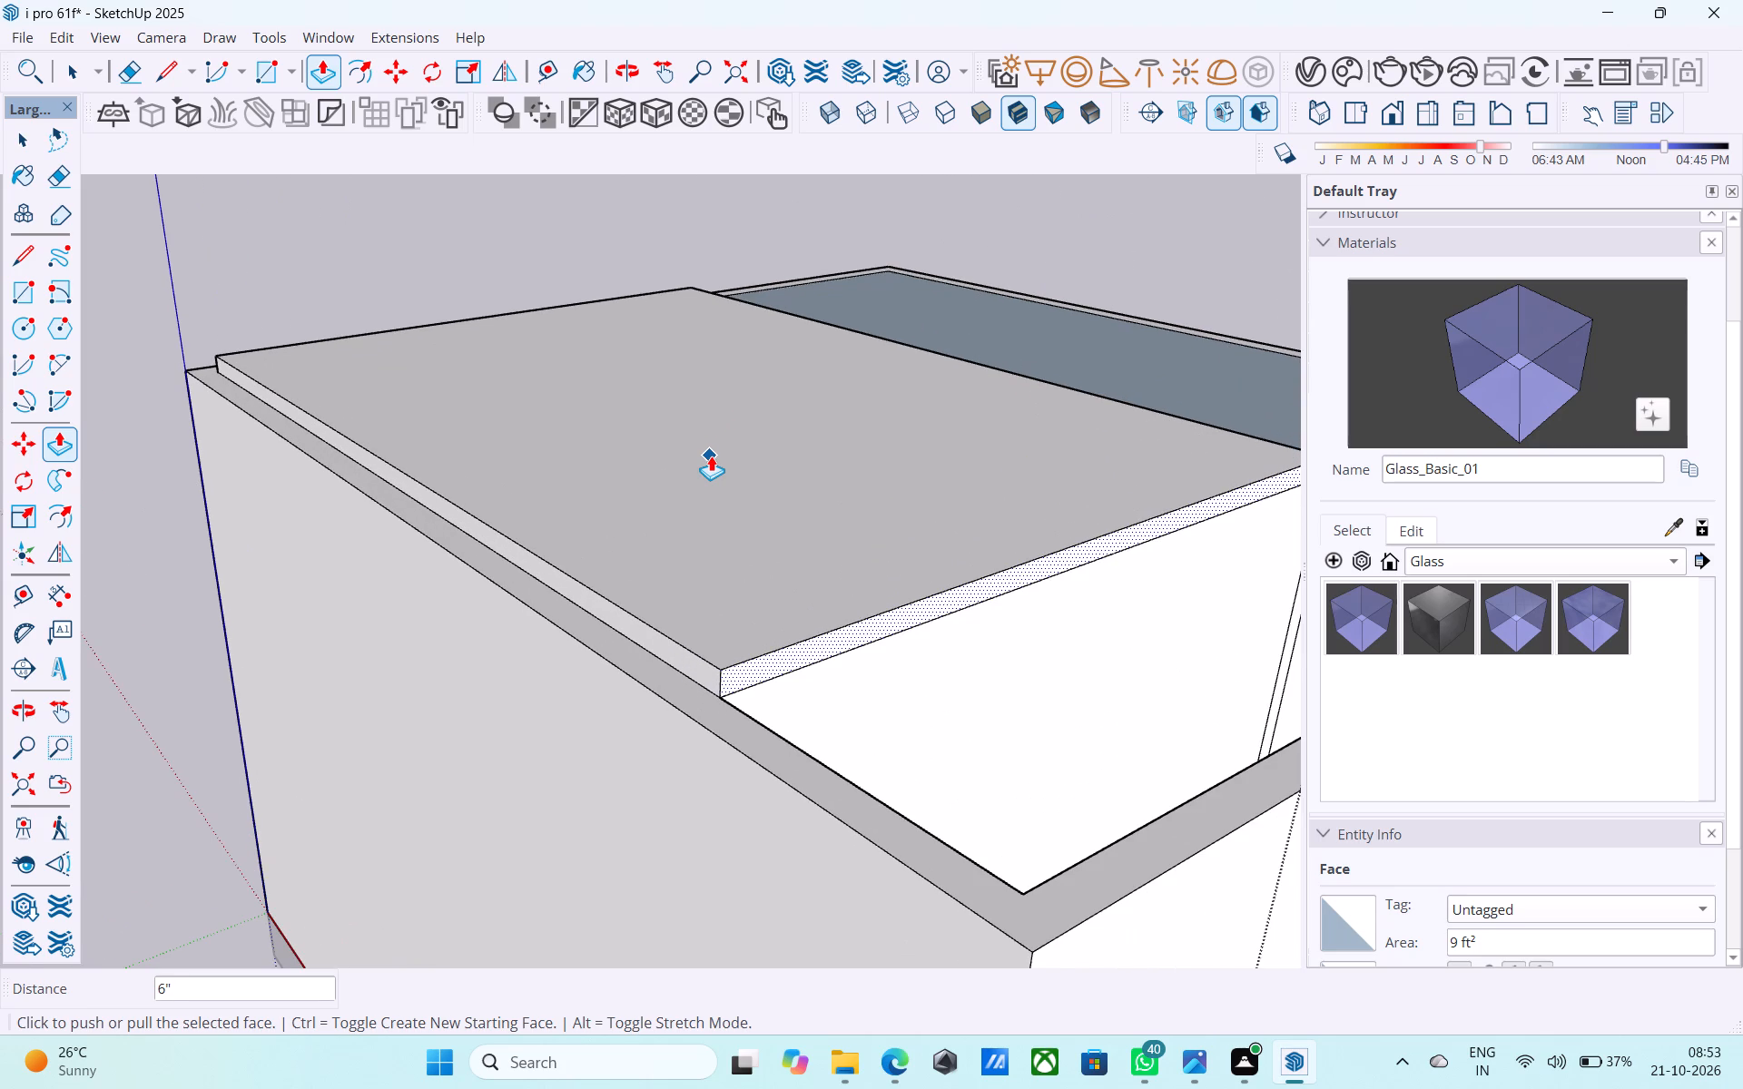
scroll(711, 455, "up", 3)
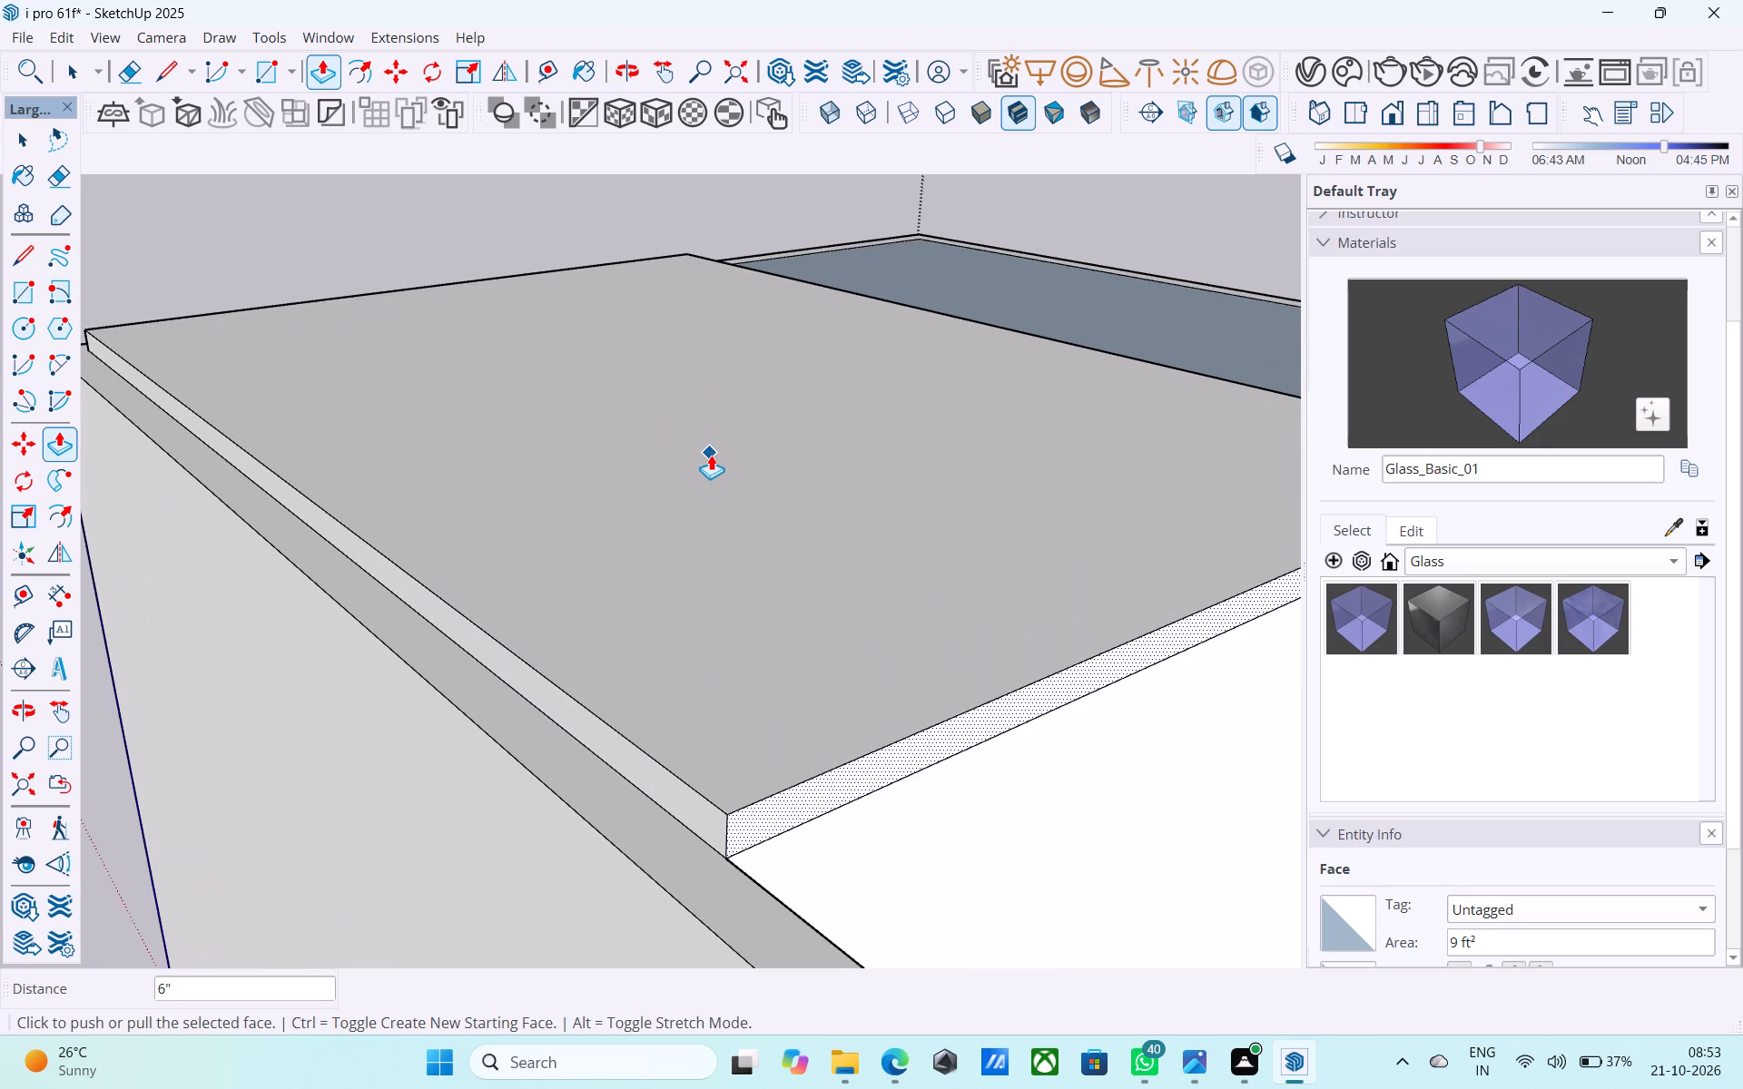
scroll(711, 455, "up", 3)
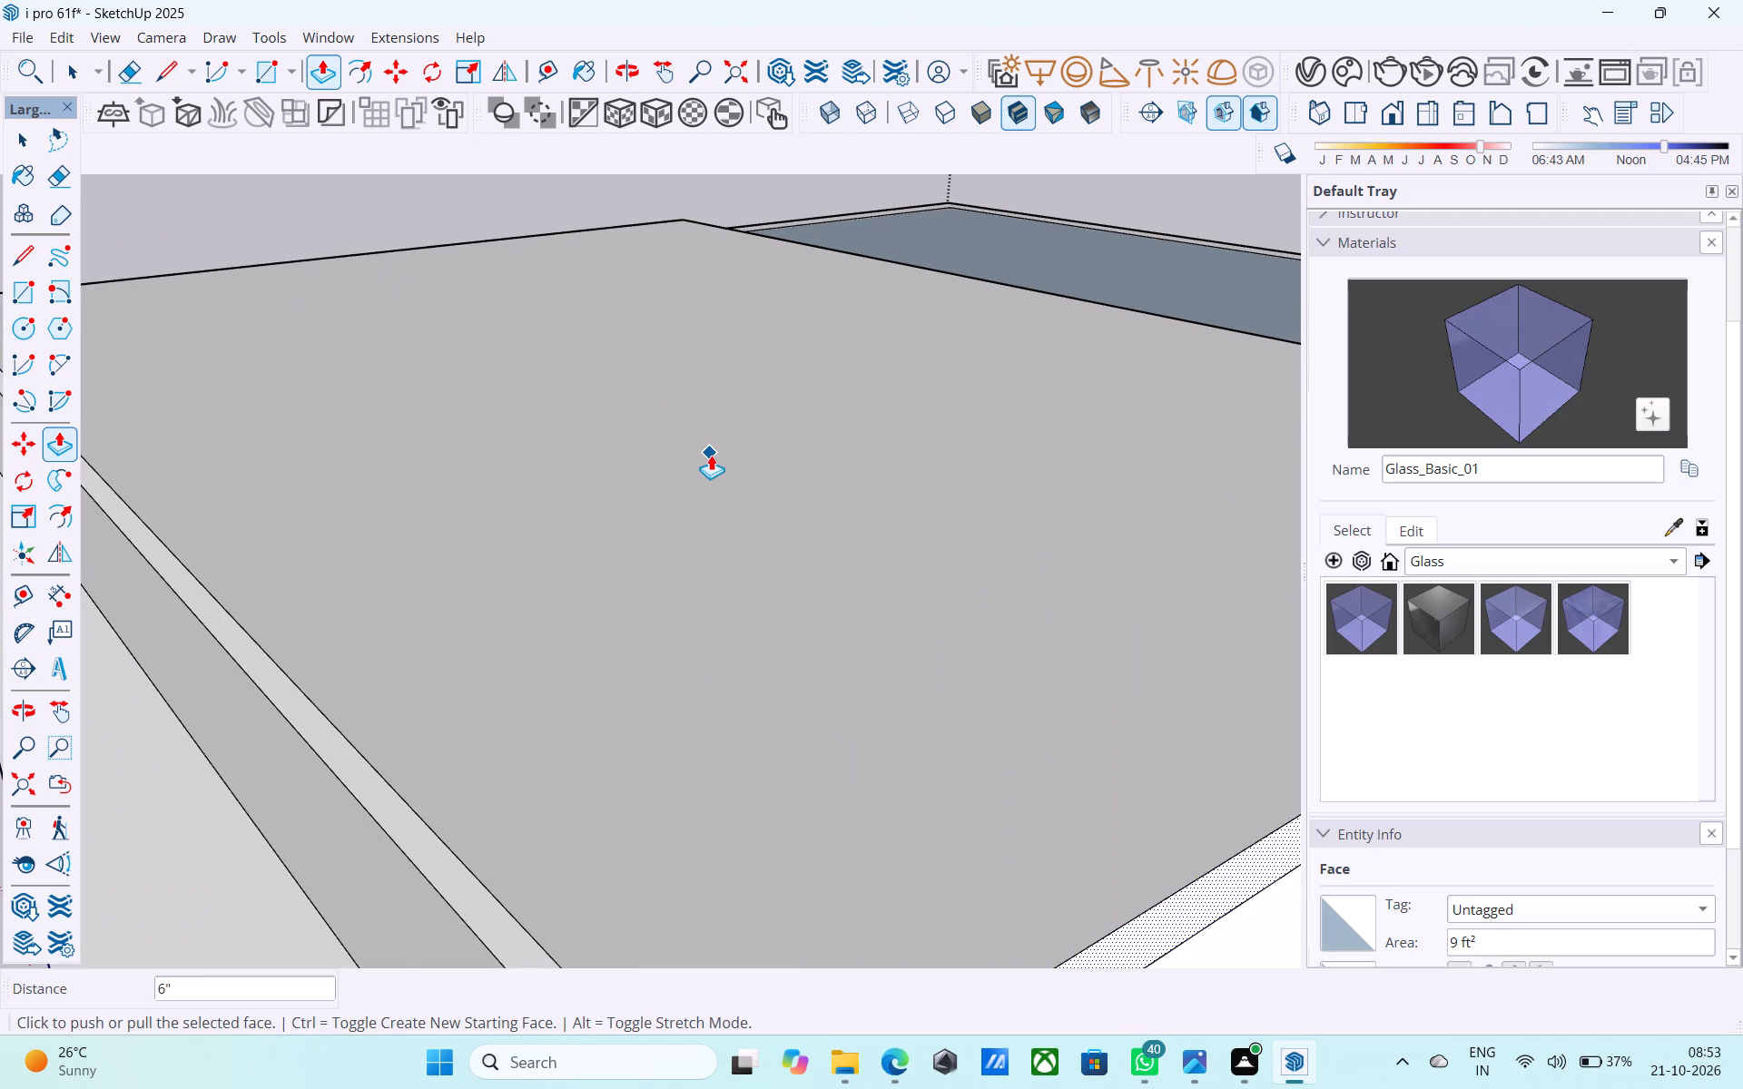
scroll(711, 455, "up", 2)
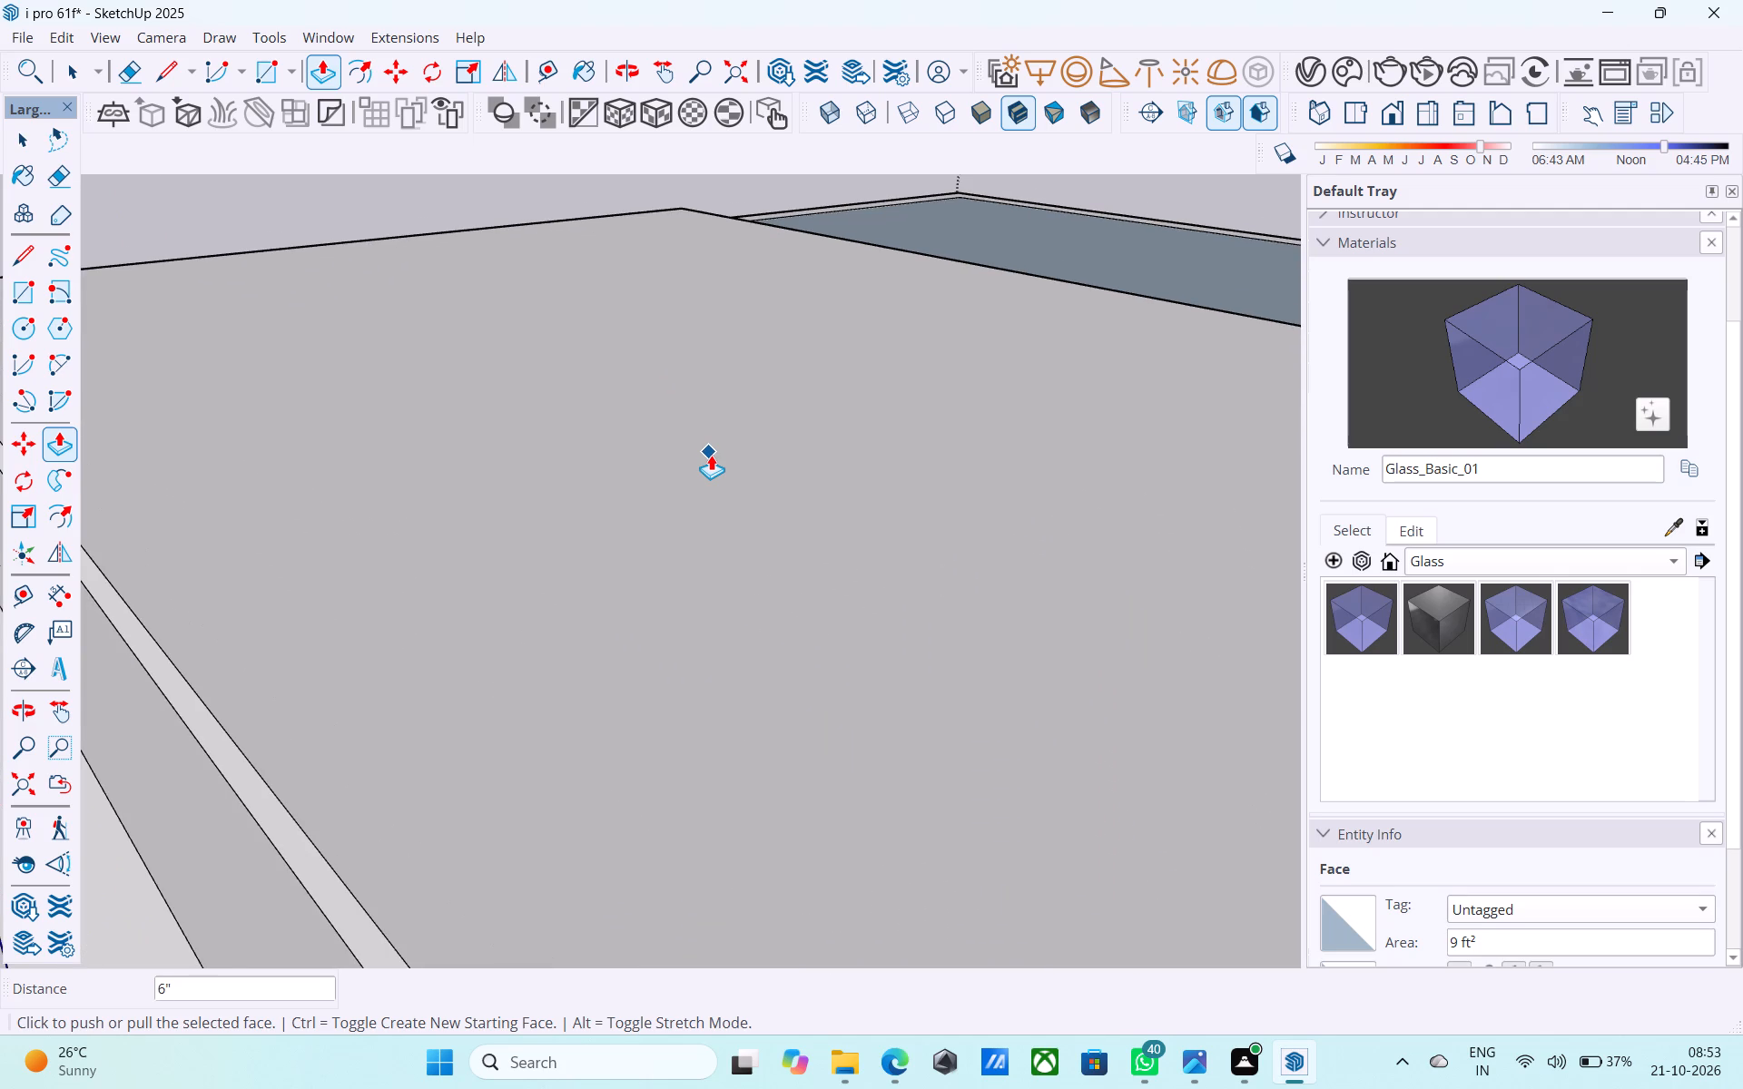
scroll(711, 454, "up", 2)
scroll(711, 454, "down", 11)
Push/Pull the raised slab's edge face along the outer side wall outward 9", flush with that wall's outer face.
middle_click_drag(660, 636, 651, 599)
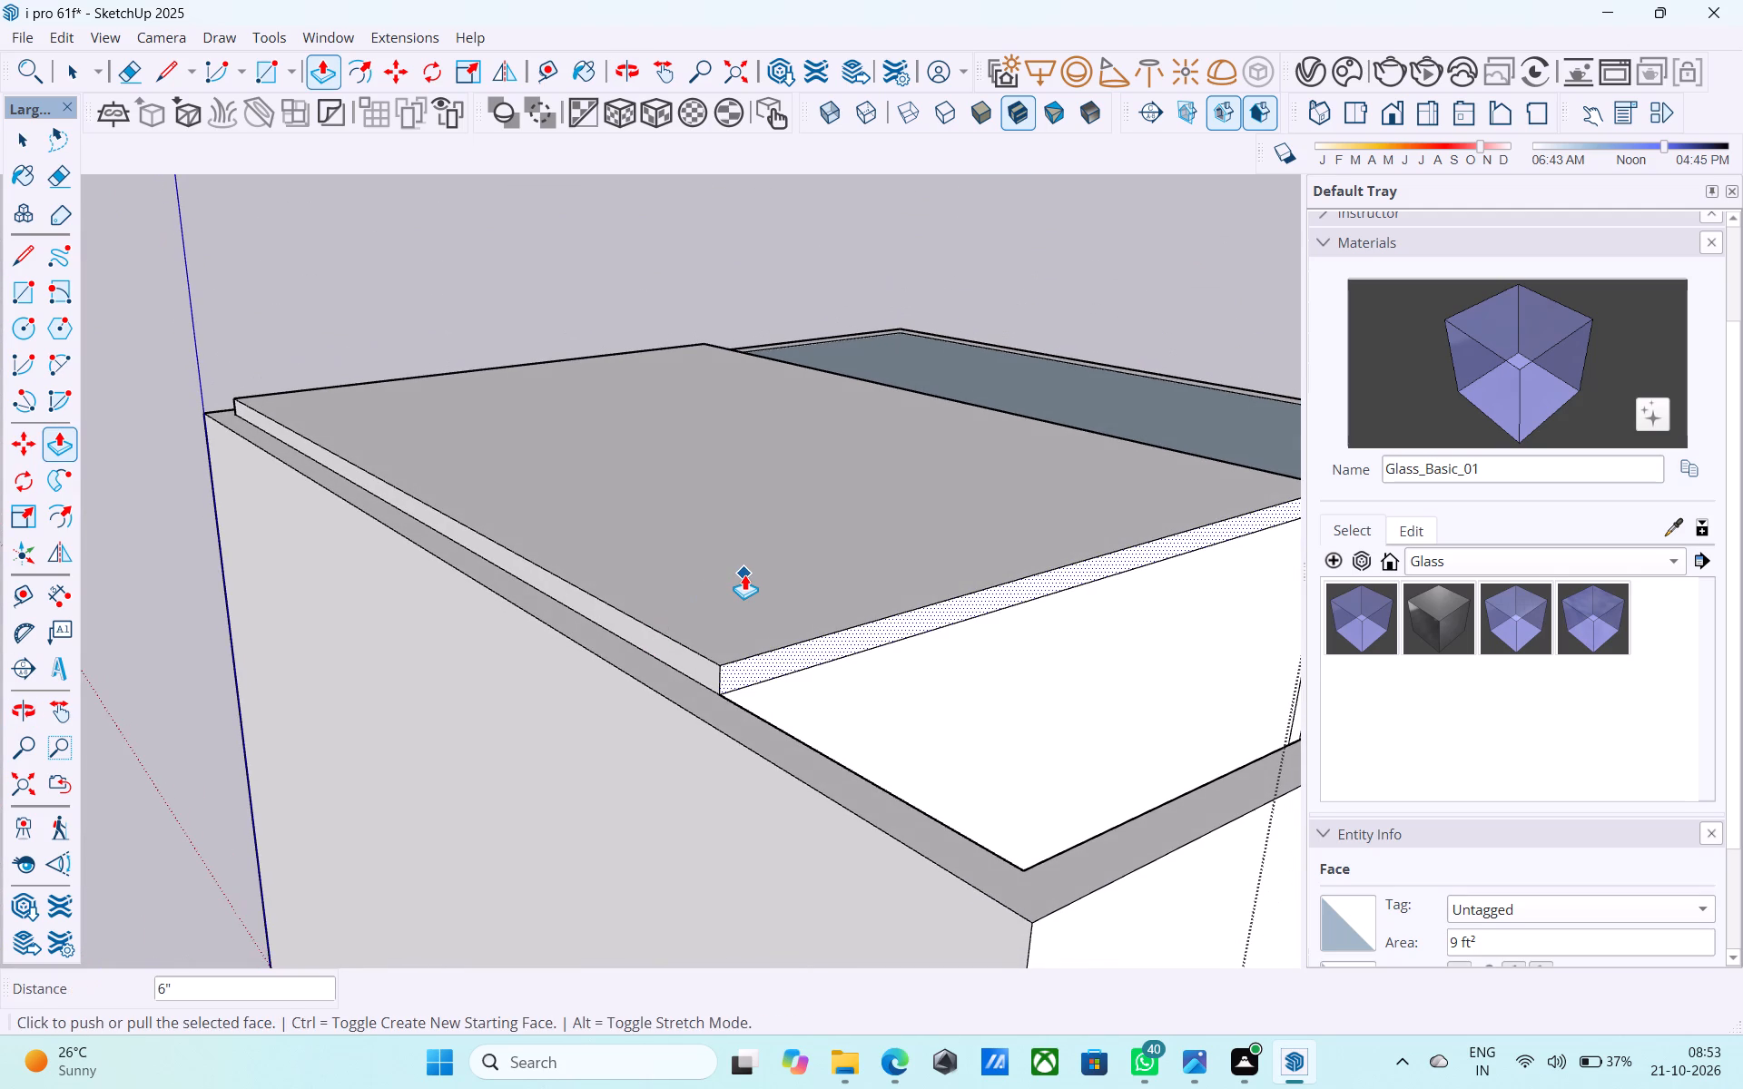
scroll(744, 574, "down", 1)
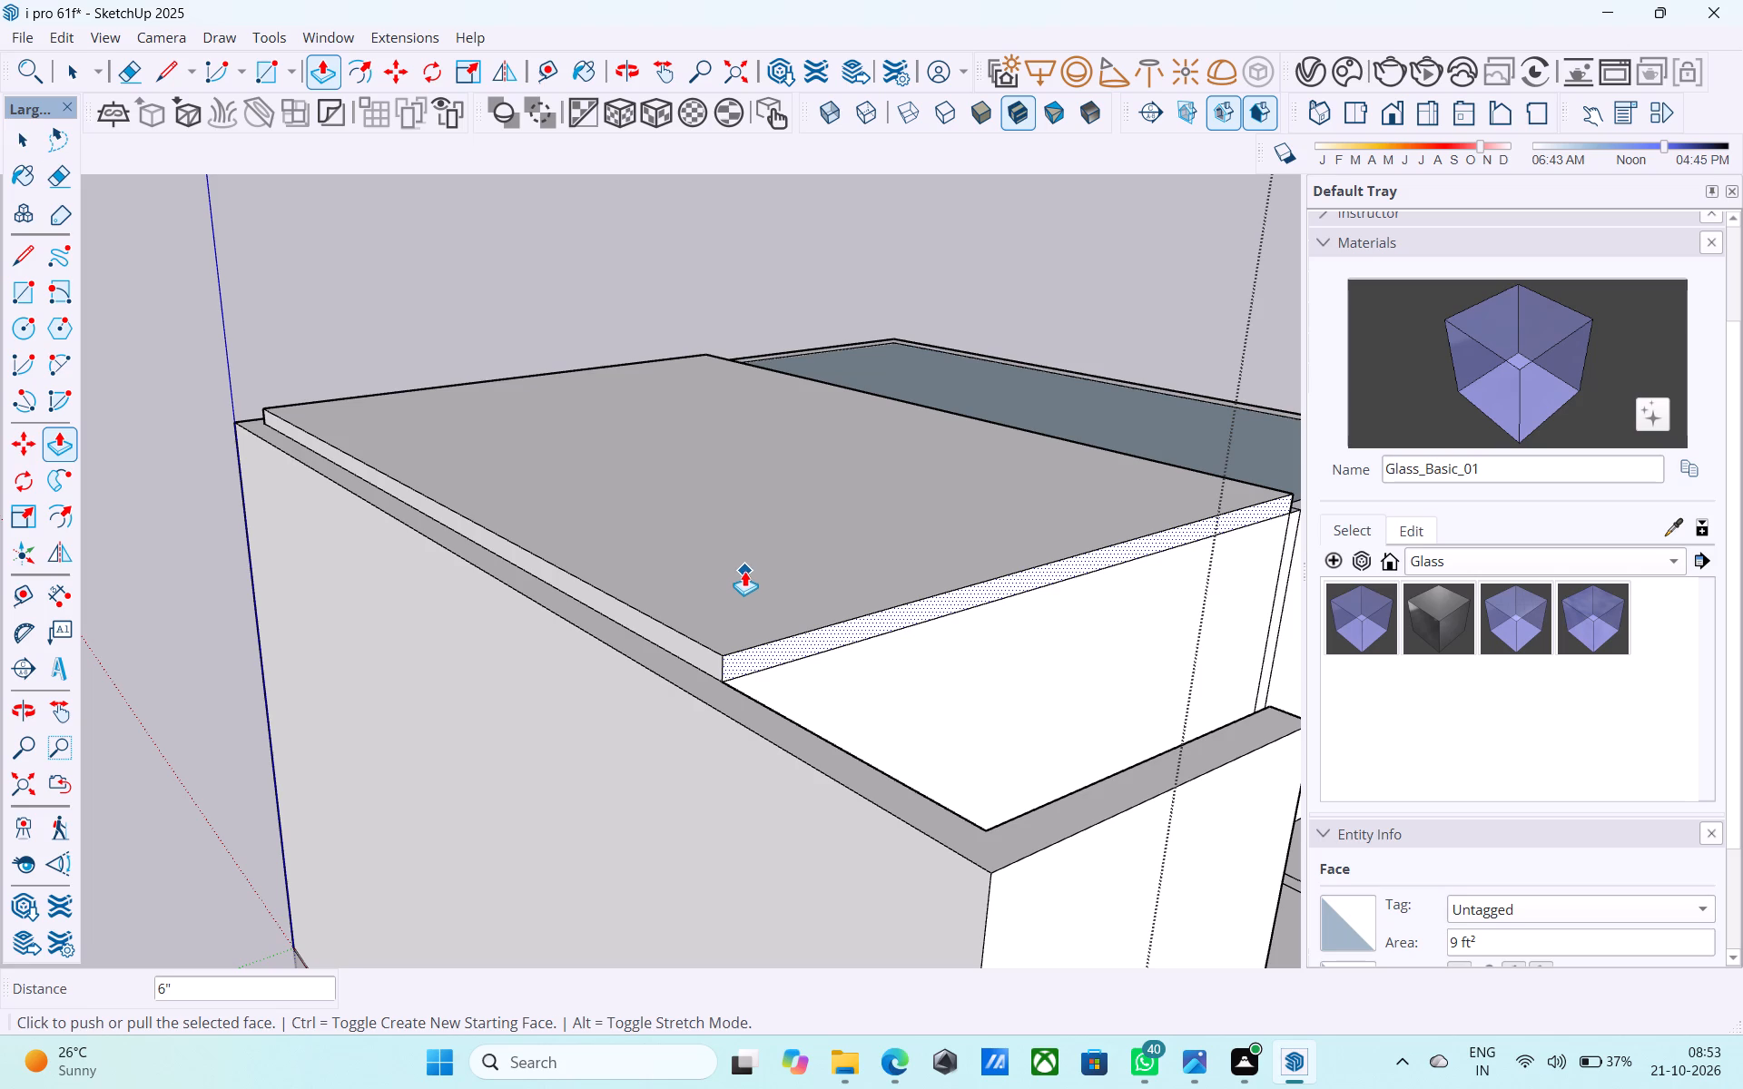
key("space")
scroll(615, 646, "up", 3)
left_click(648, 619)
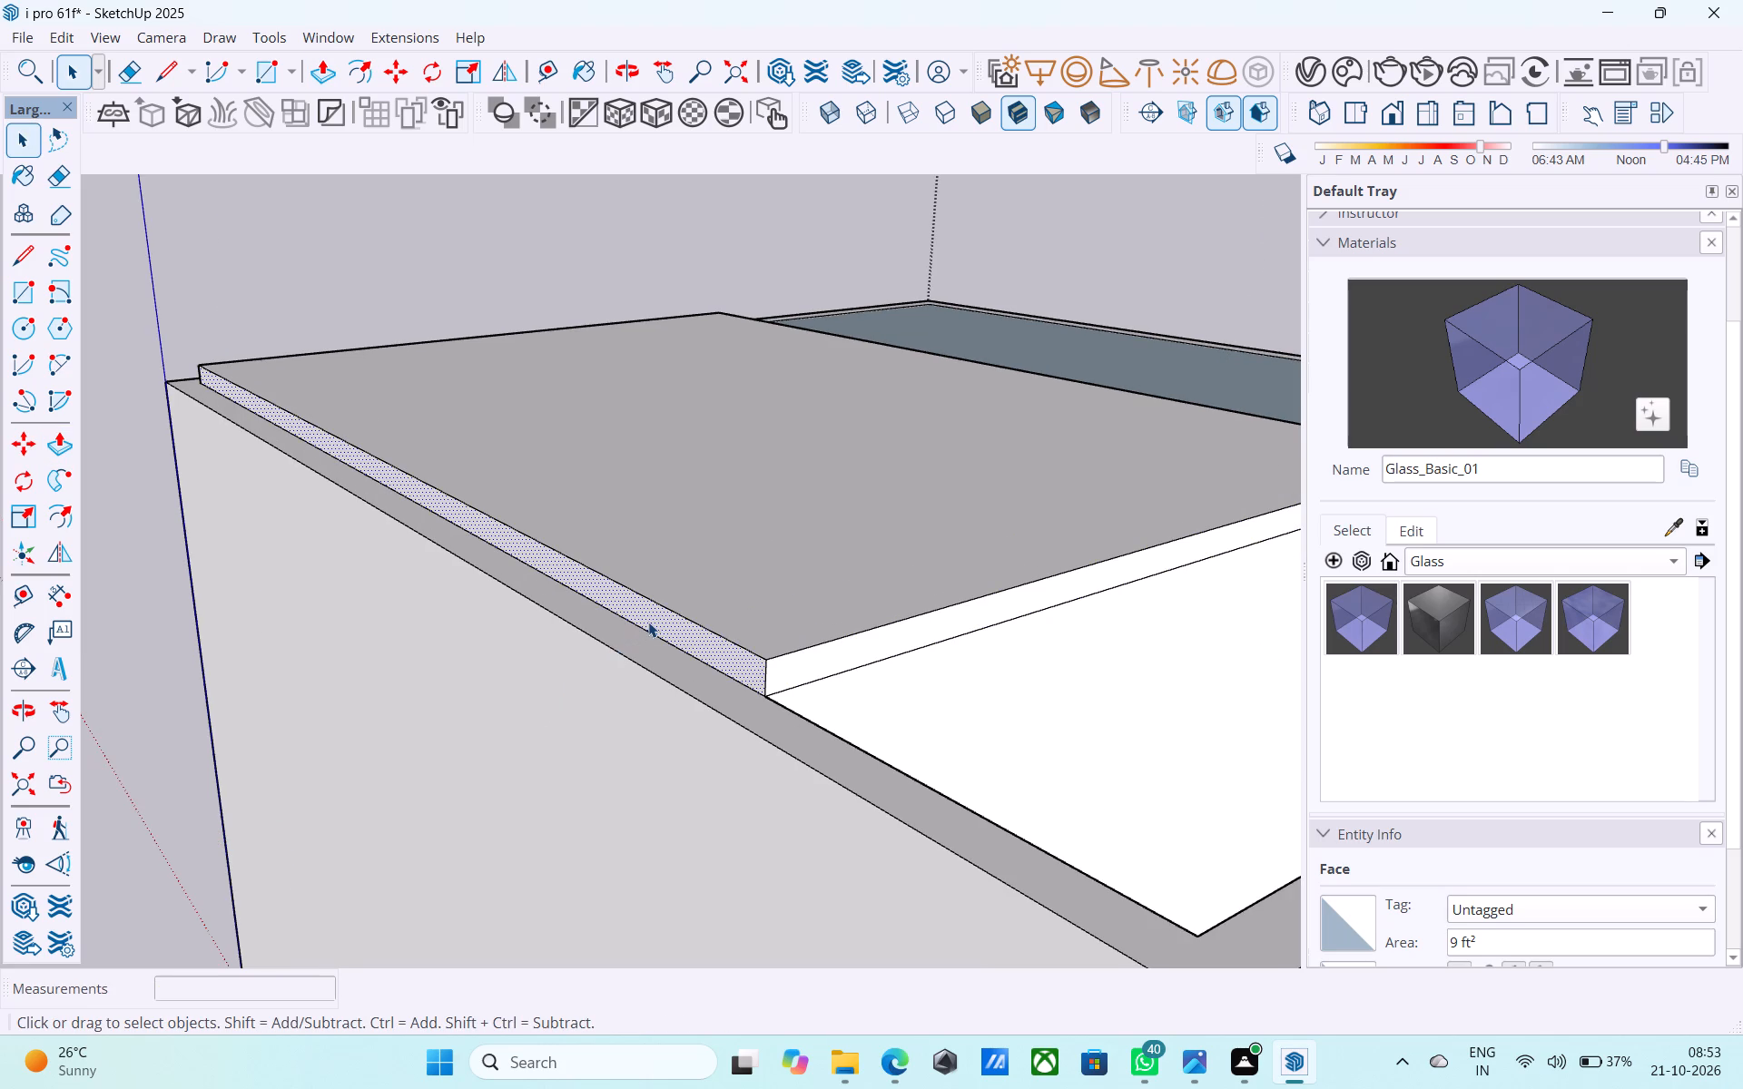
key("p")
left_click(648, 622)
left_click(630, 685)
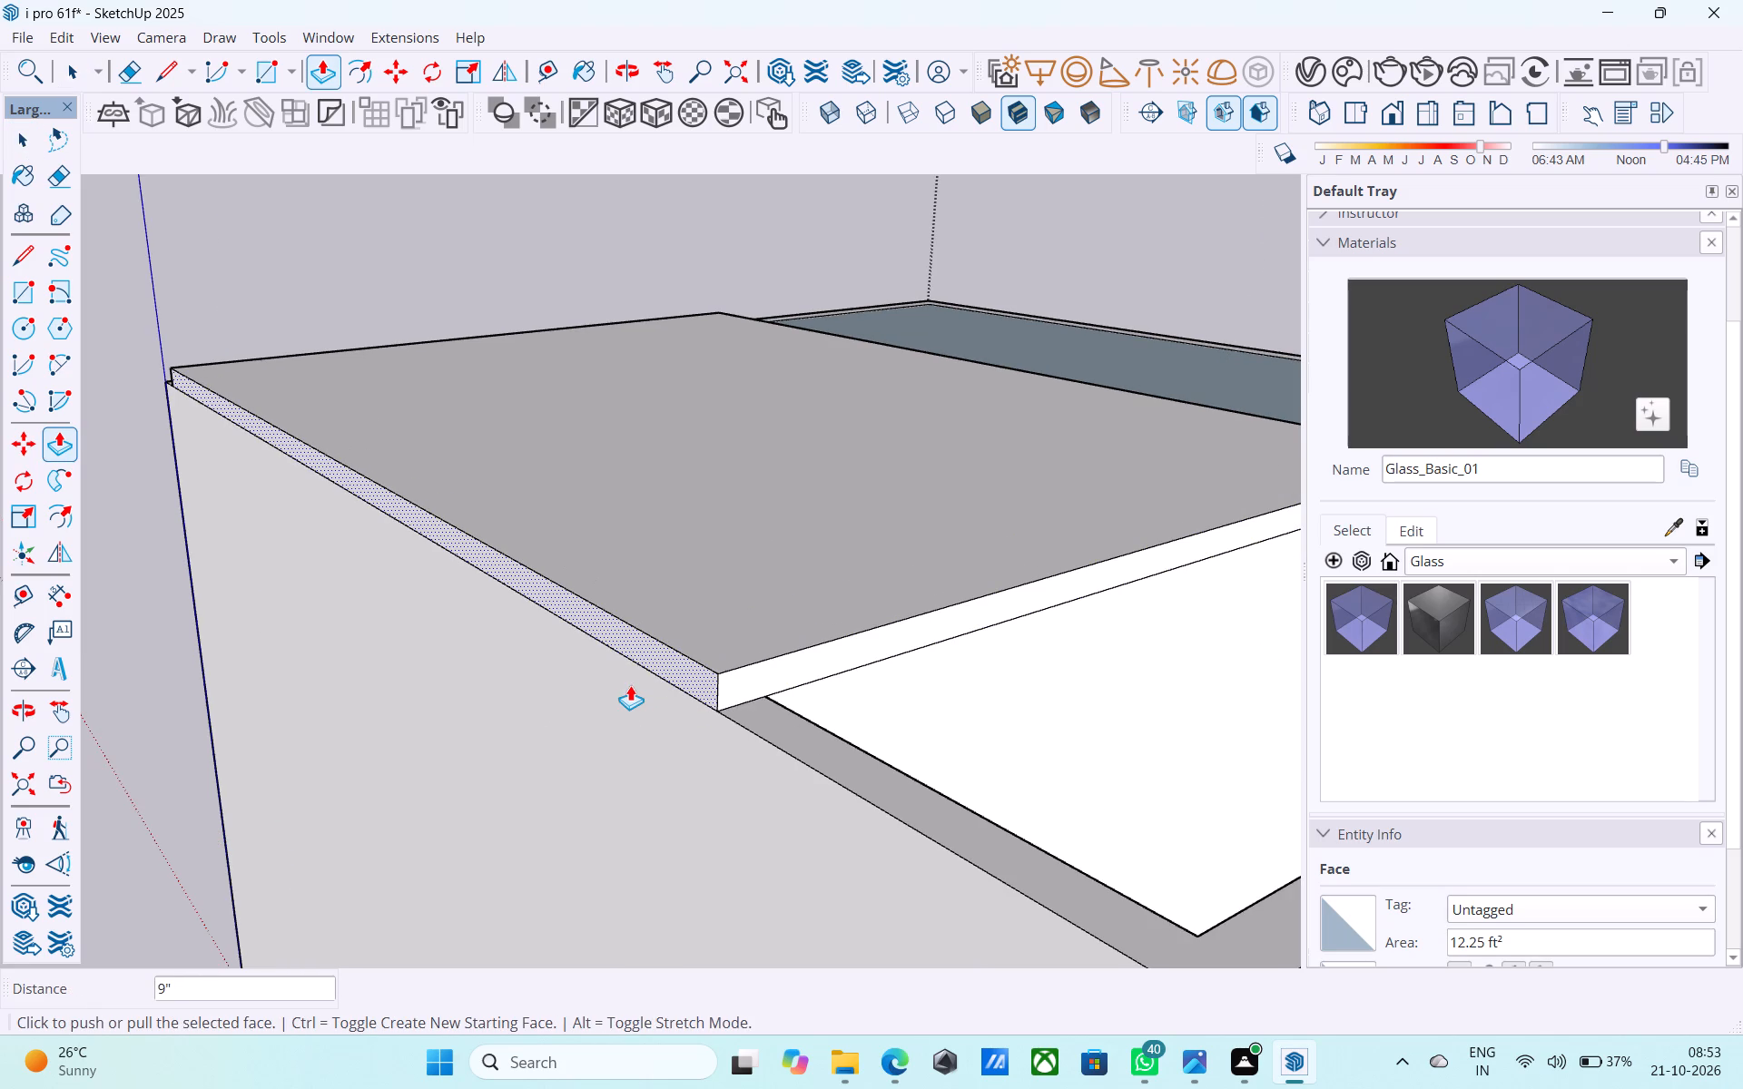
Push/Pull the raised slab's back edge face outward 9", flush with the back wall's outer face.
middle_click_drag(658, 656, 737, 629)
scroll(737, 629, "up", 1)
scroll(737, 628, "down", 1)
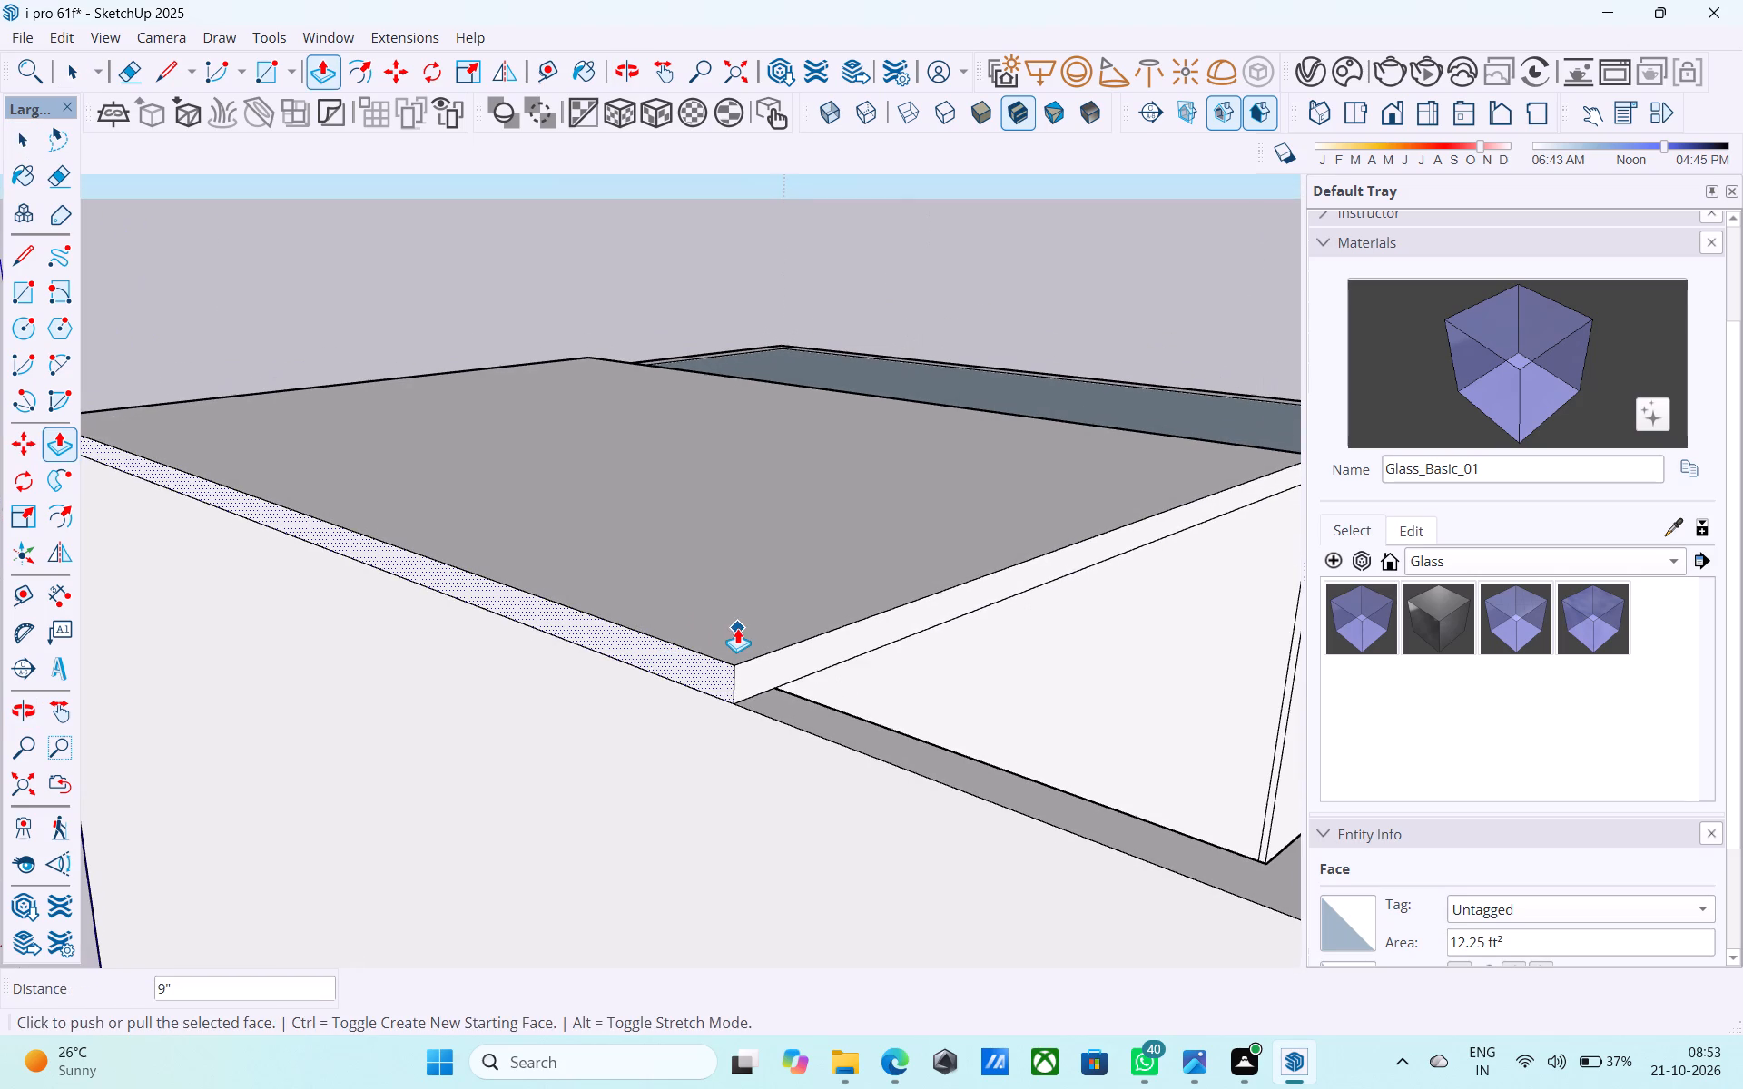
middle_click(829, 624)
middle_click_drag(605, 633, 948, 623)
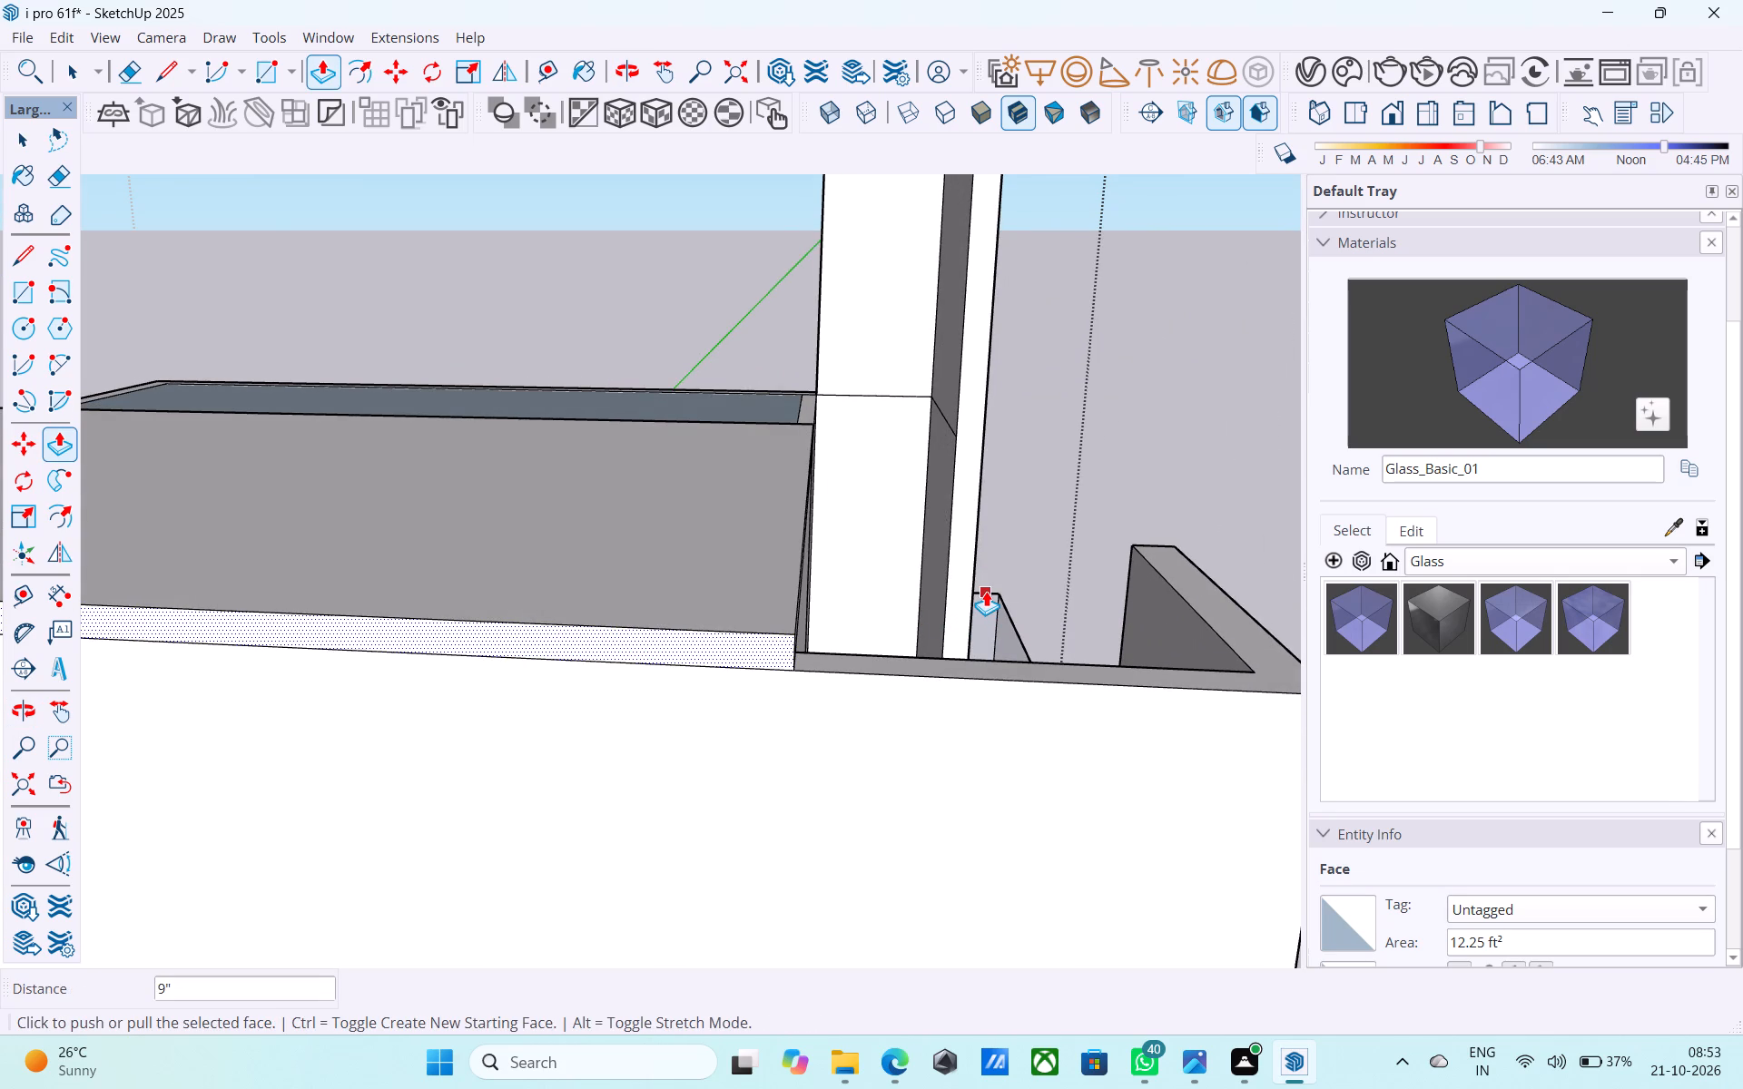
scroll(986, 591, "down", 4)
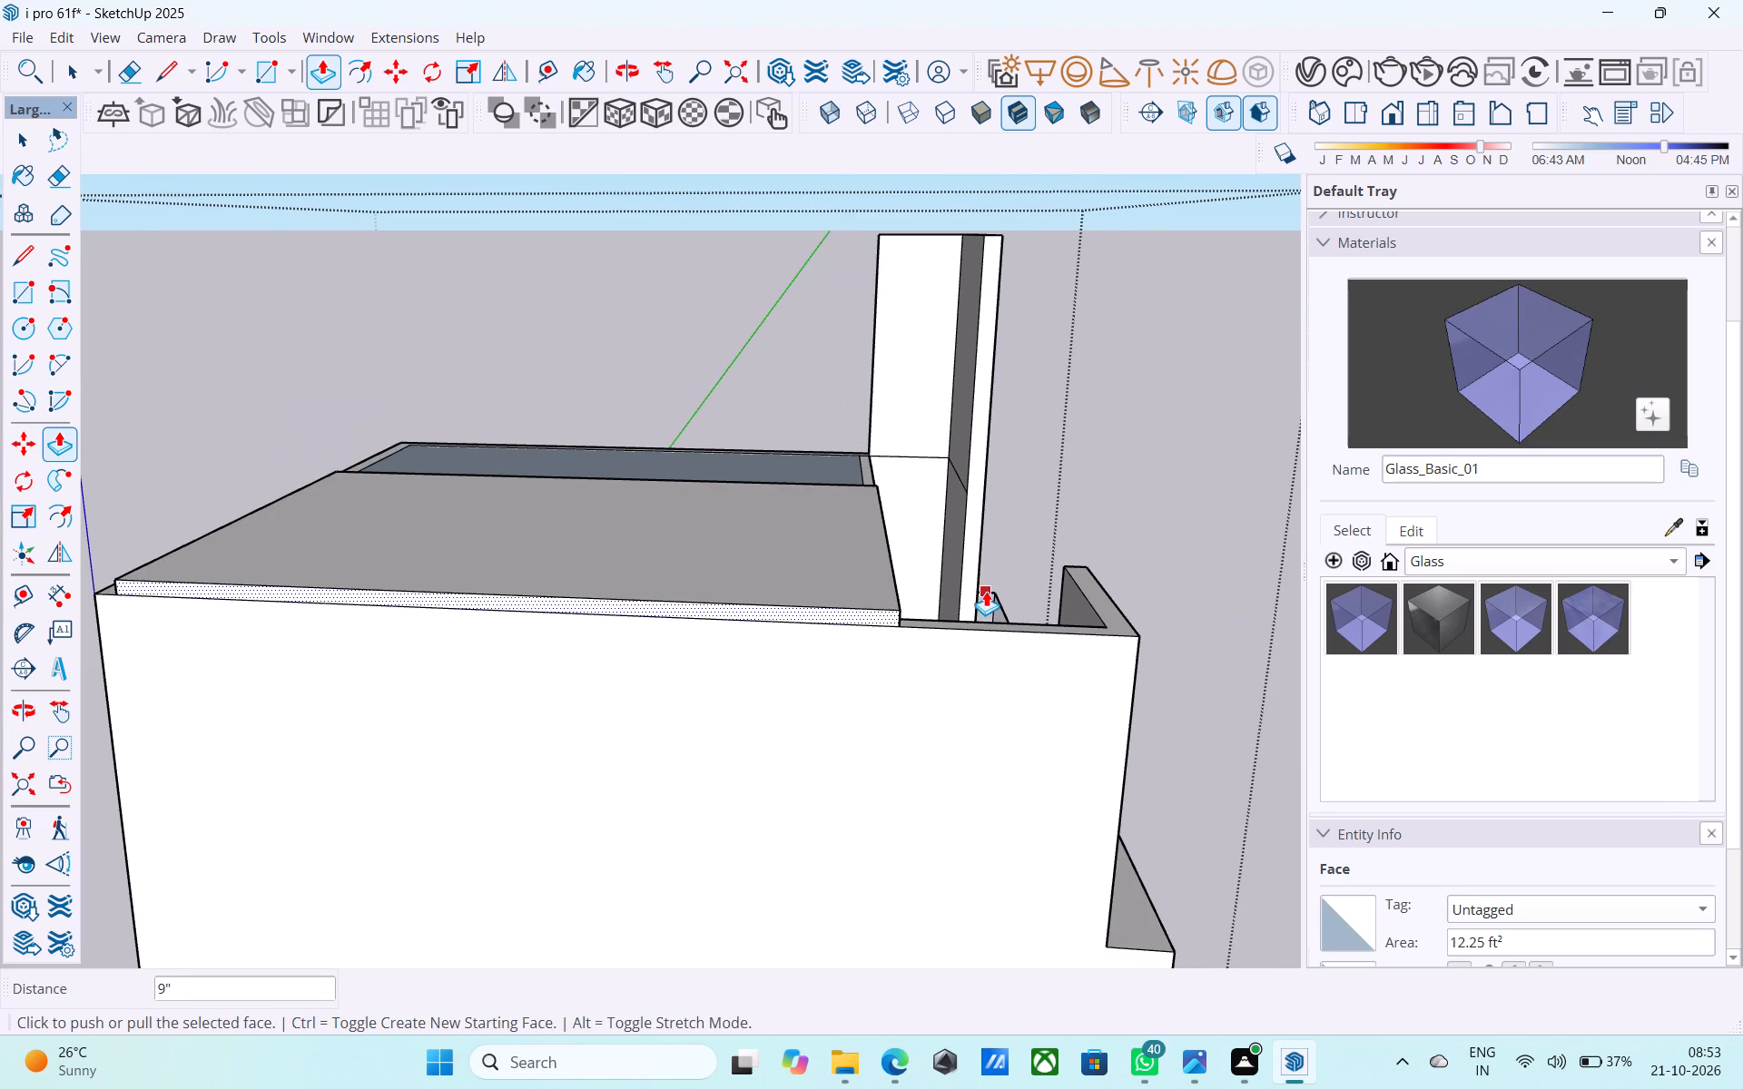
scroll(986, 591, "down", 4)
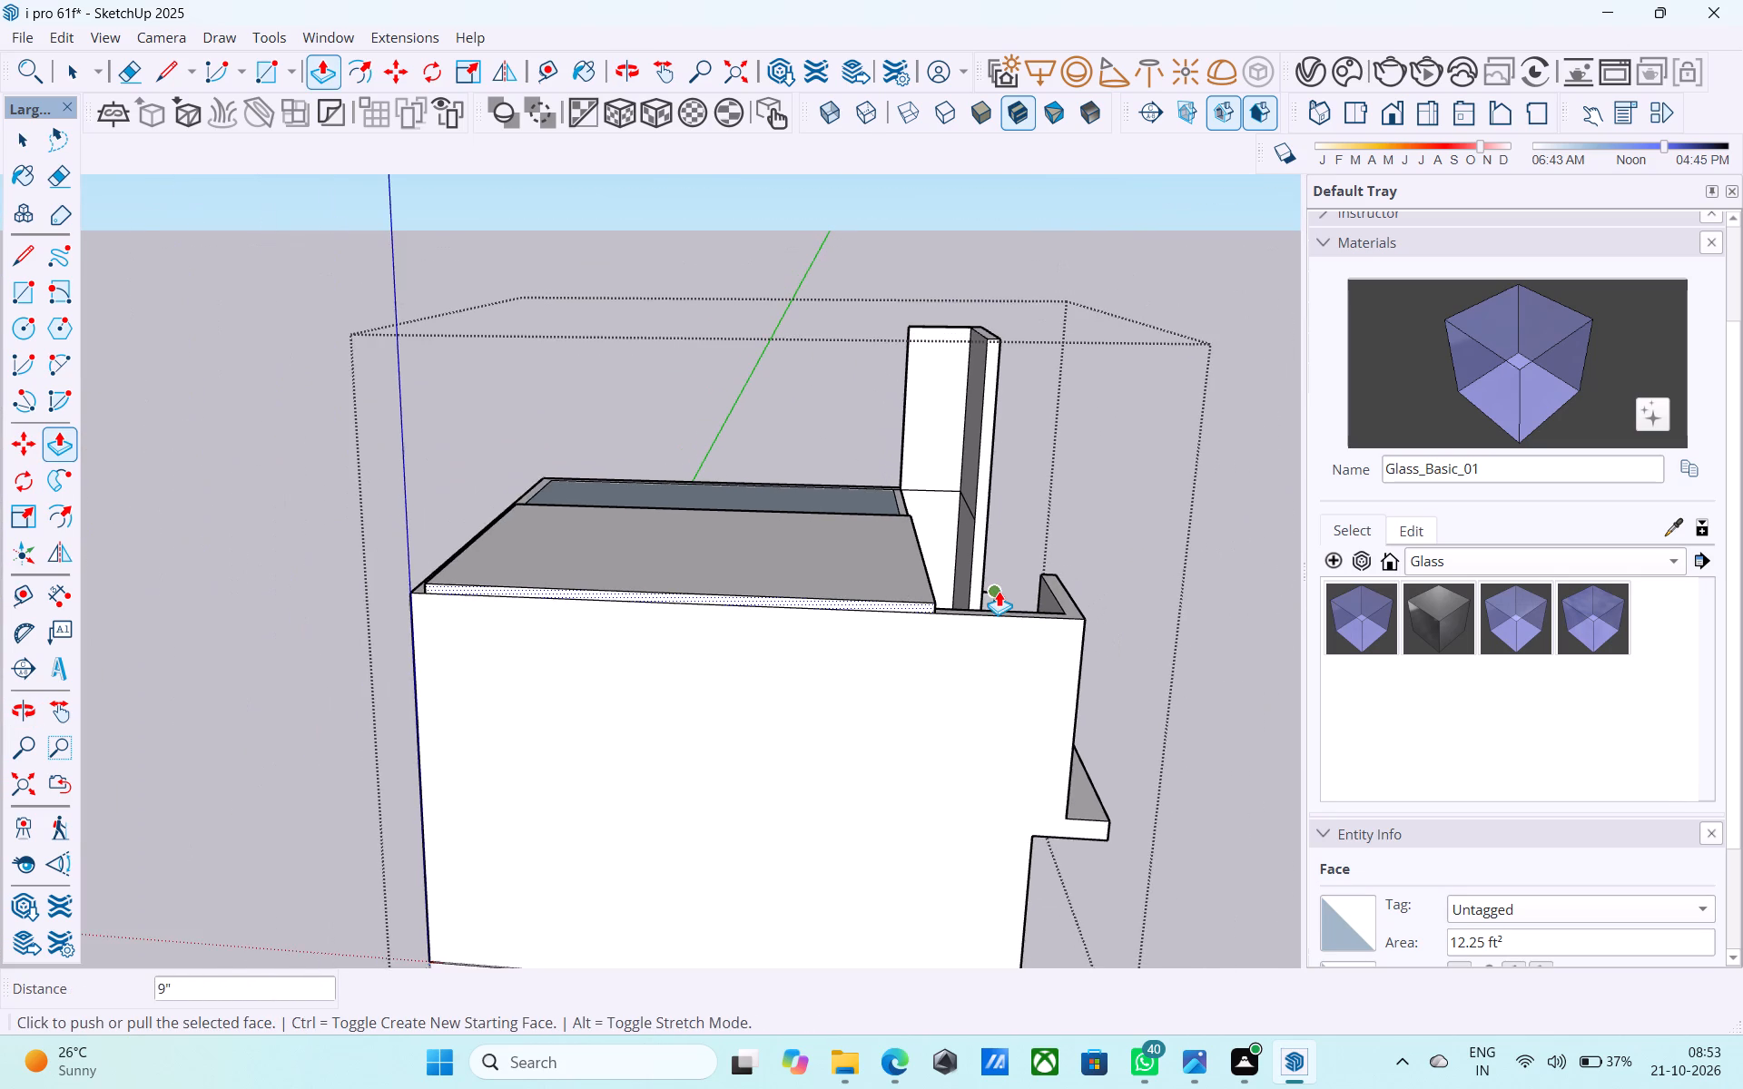
scroll(1000, 589, "down", 6)
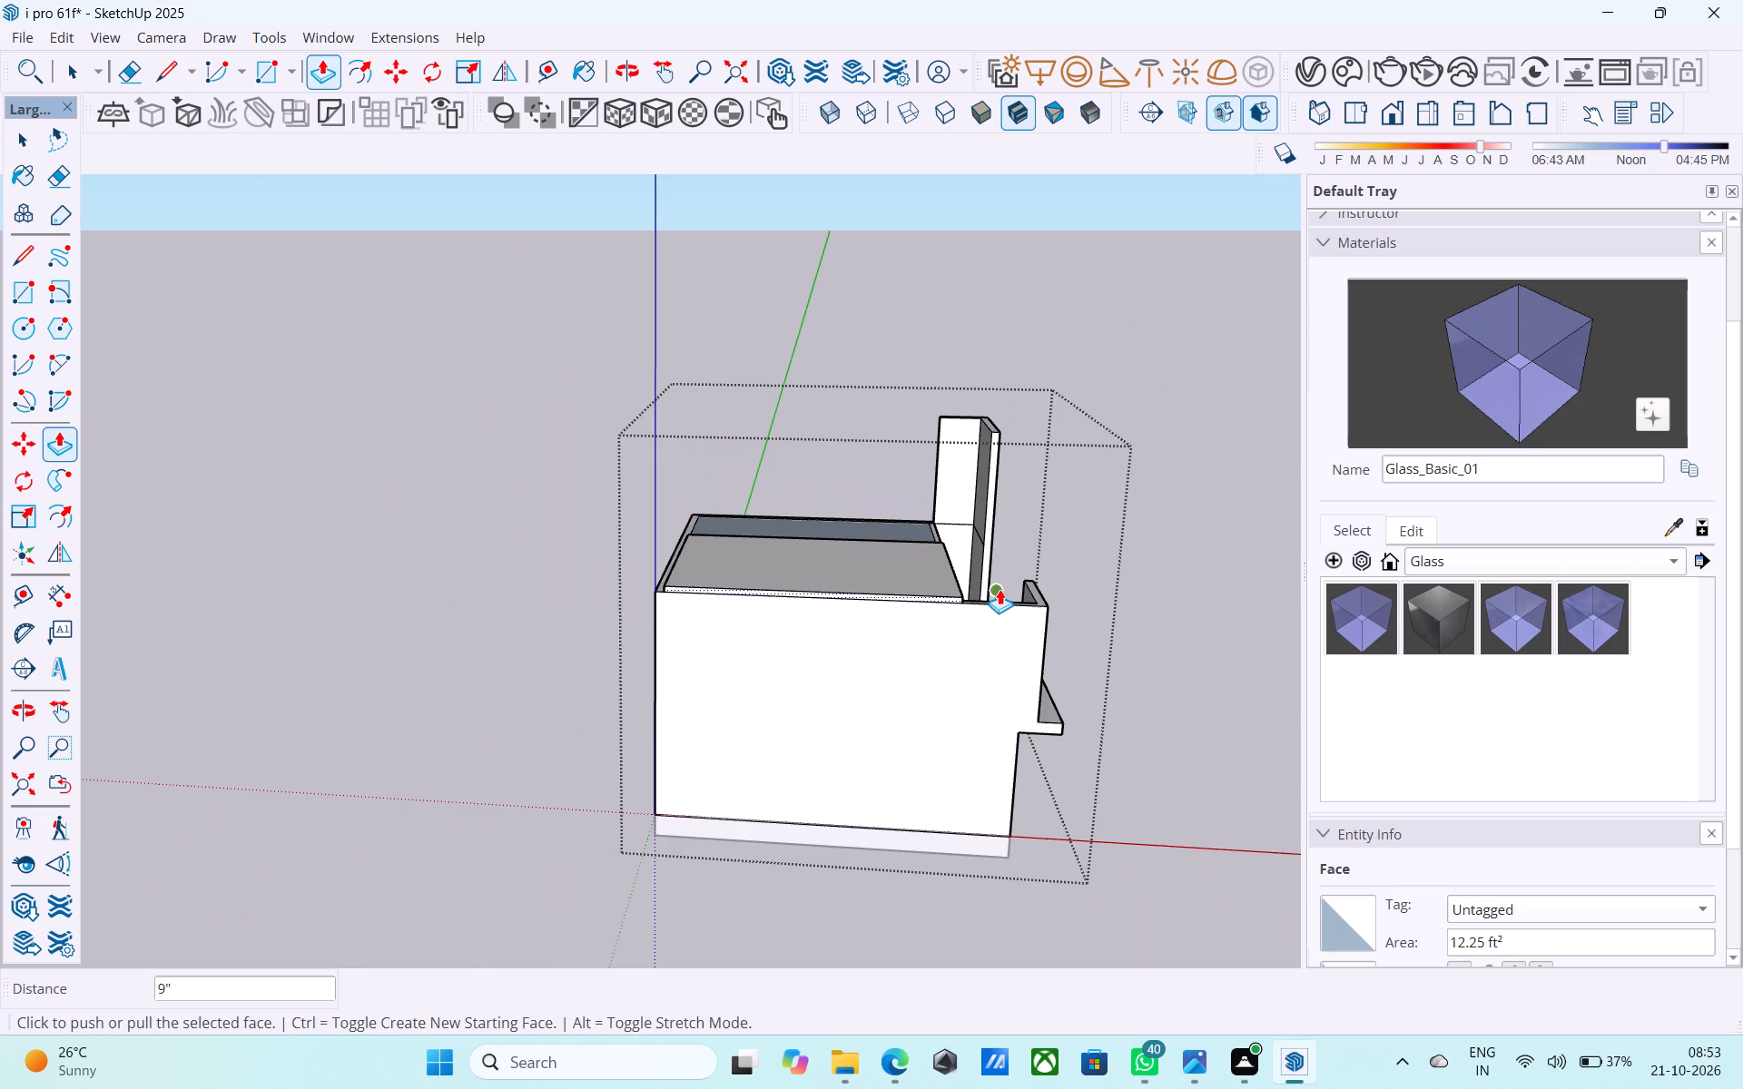
scroll(1000, 589, "down", 3)
middle_click_drag(772, 648, 996, 603)
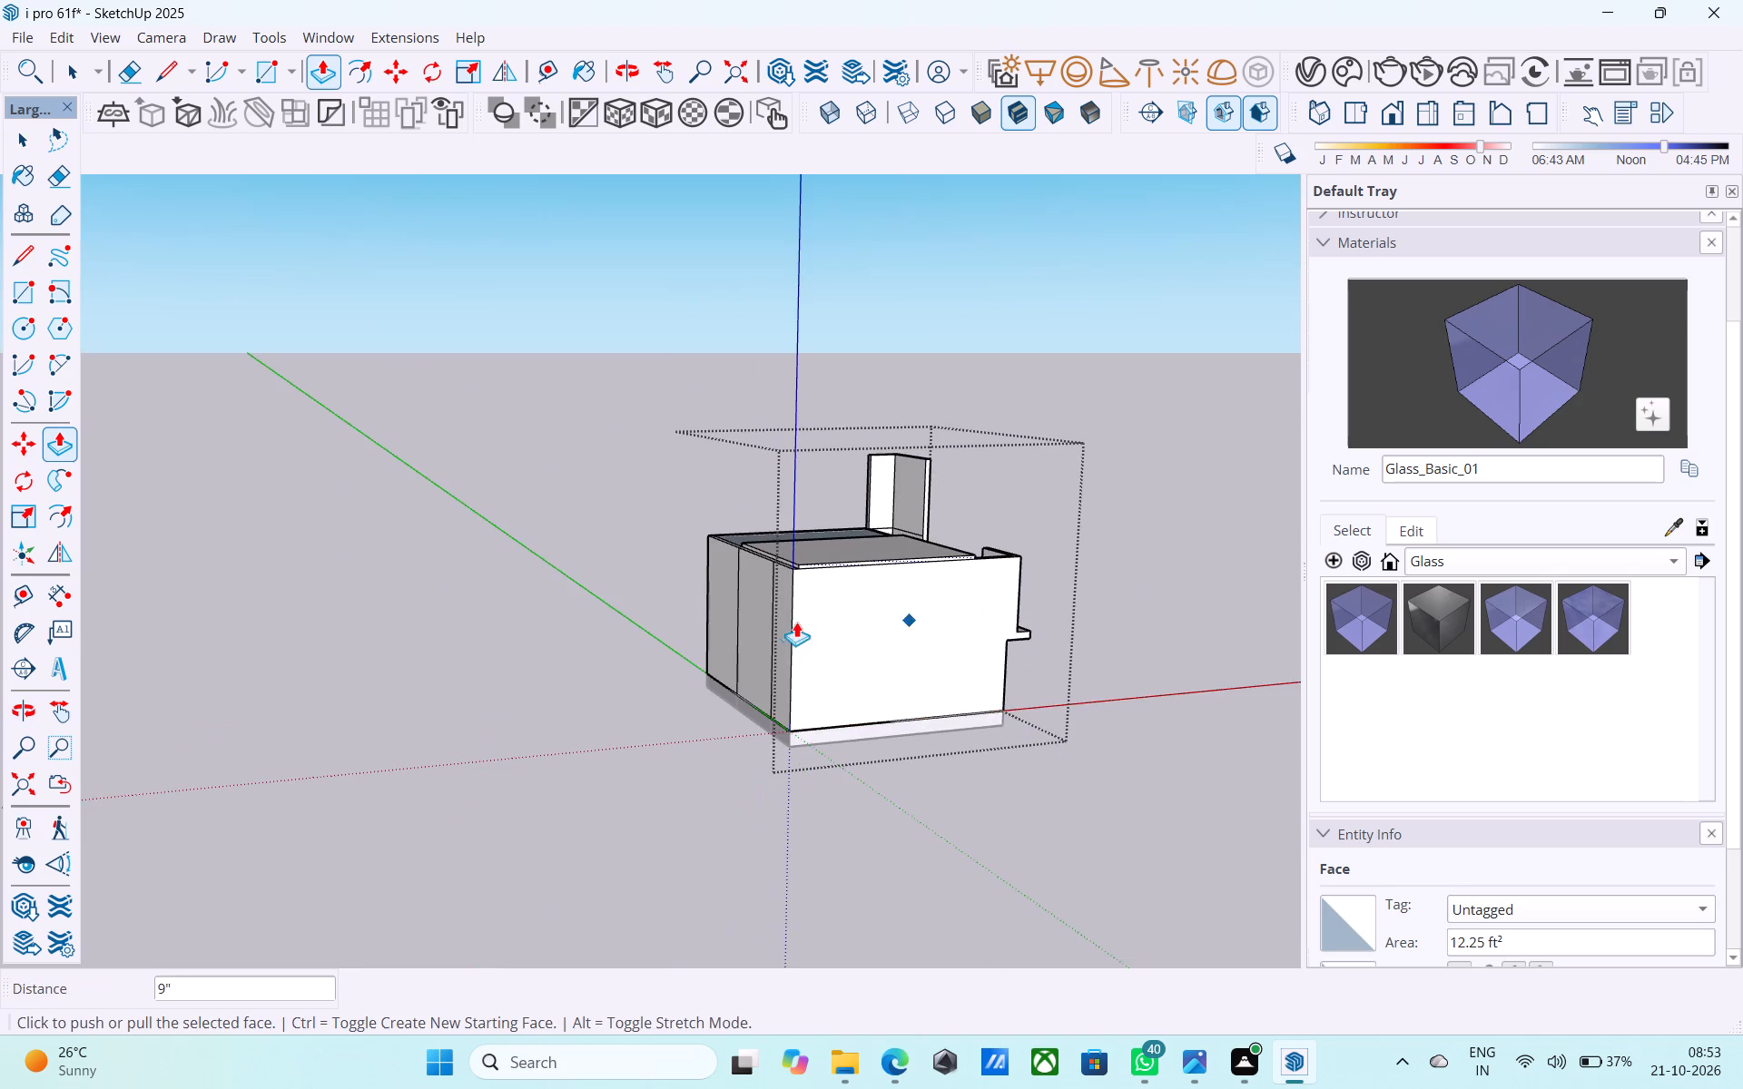
scroll(789, 620, "up", 20)
scroll(789, 620, "up", 5)
left_click(800, 530)
key("space")
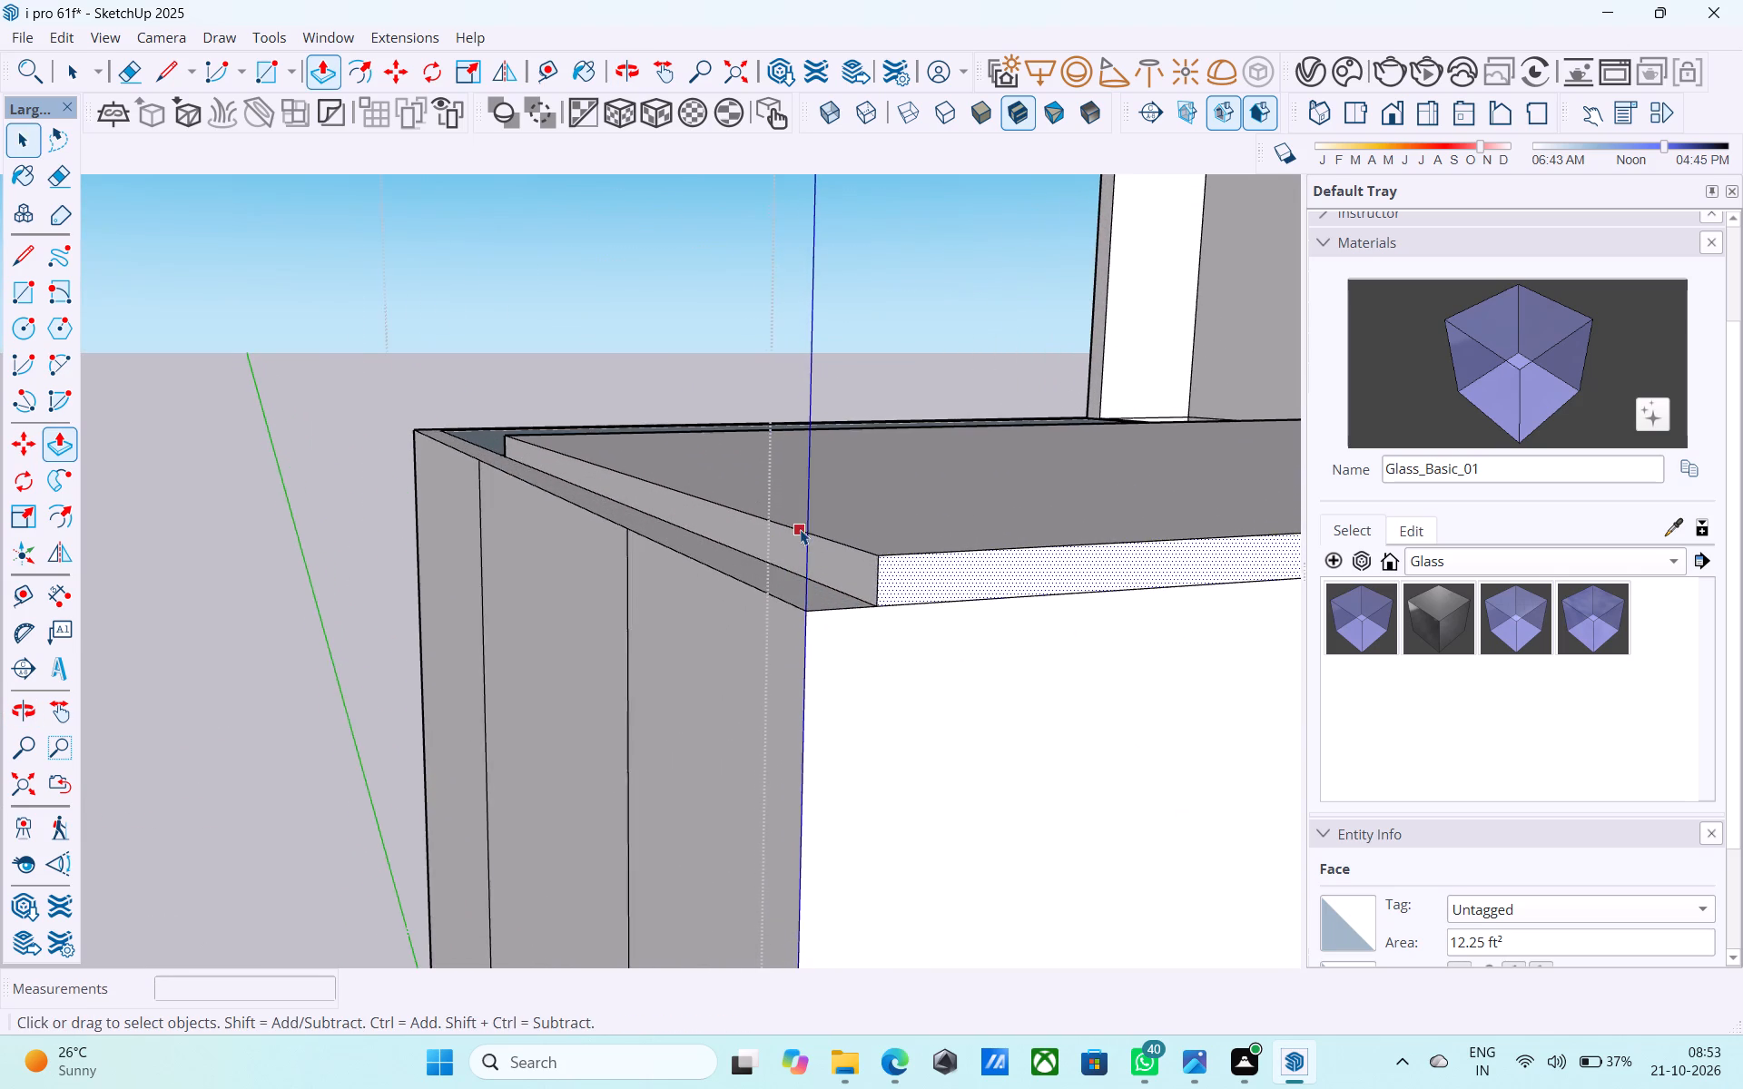
left_click(804, 545)
key("p")
left_click(804, 545)
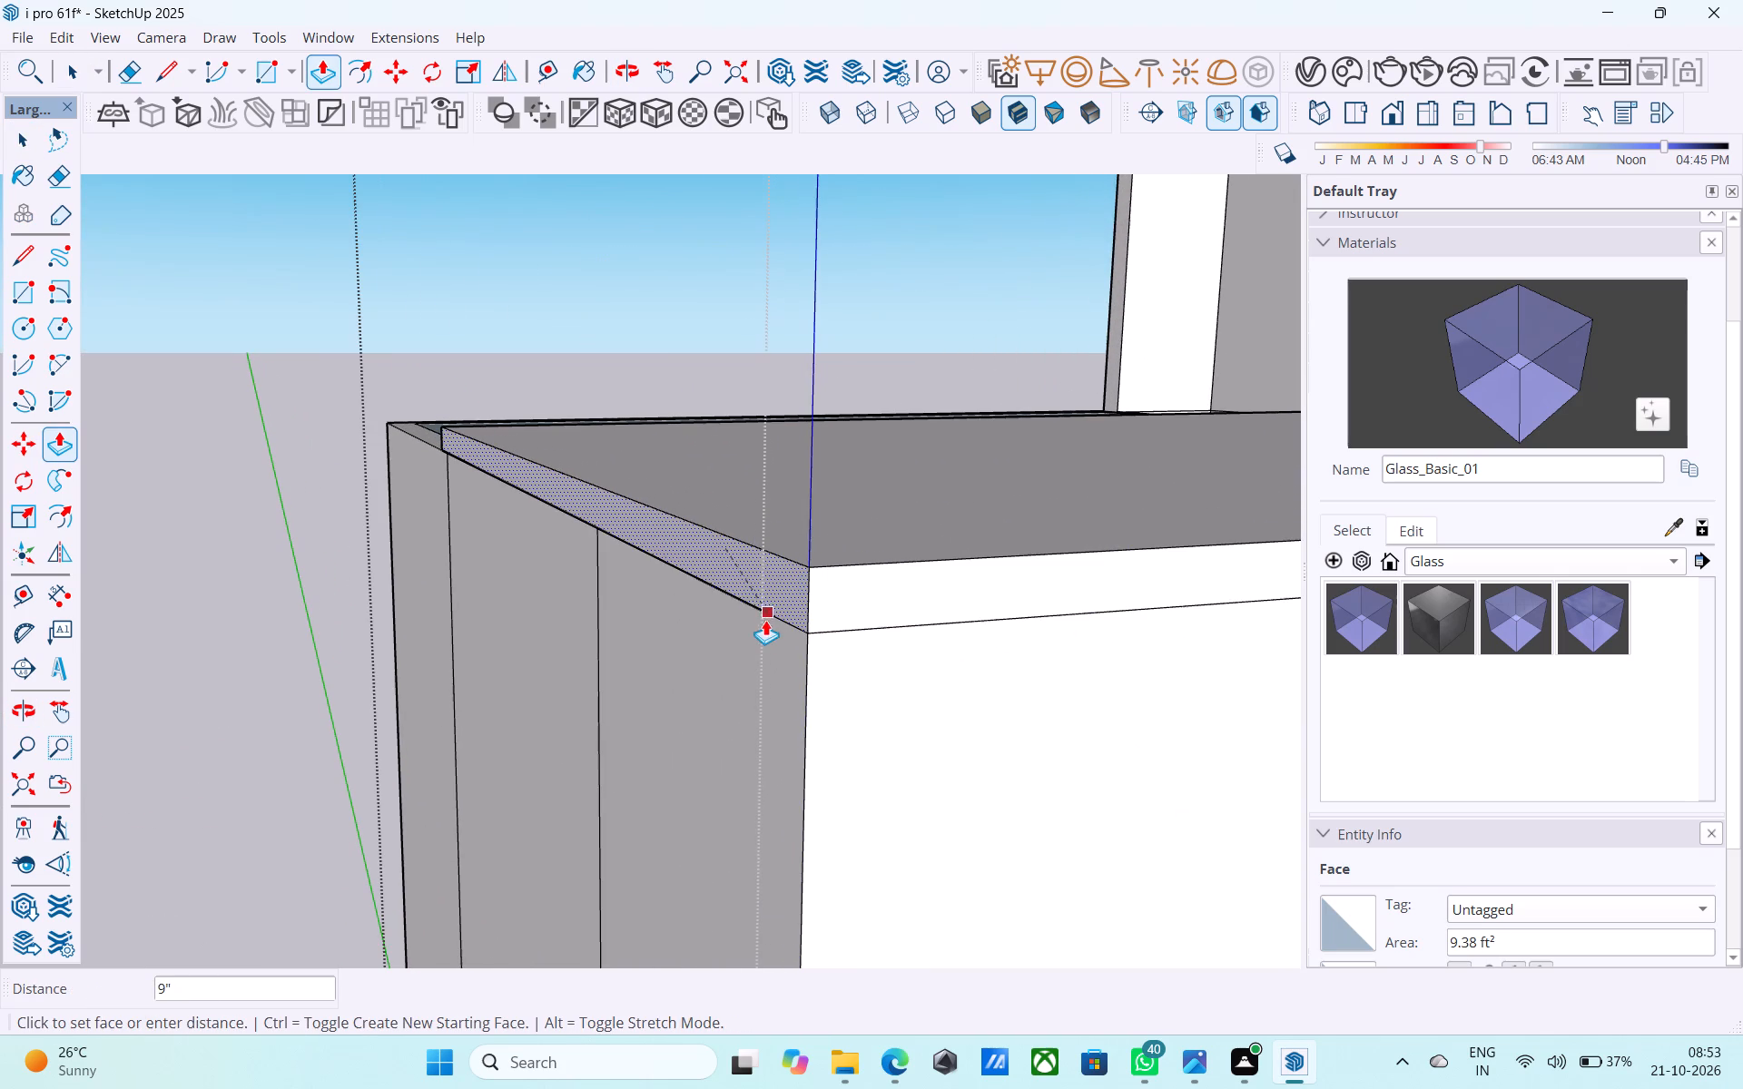
left_click(764, 627)
Examine the raised slab's outer edges and the part of the roof it leaves uncovered beside the tall side wall.
middle_click_drag(637, 701, 647, 714)
middle_click_drag(609, 580, 624, 660)
middle_click_drag(636, 508, 633, 572)
scroll(628, 576, "up", 1)
scroll(640, 550, "down", 2)
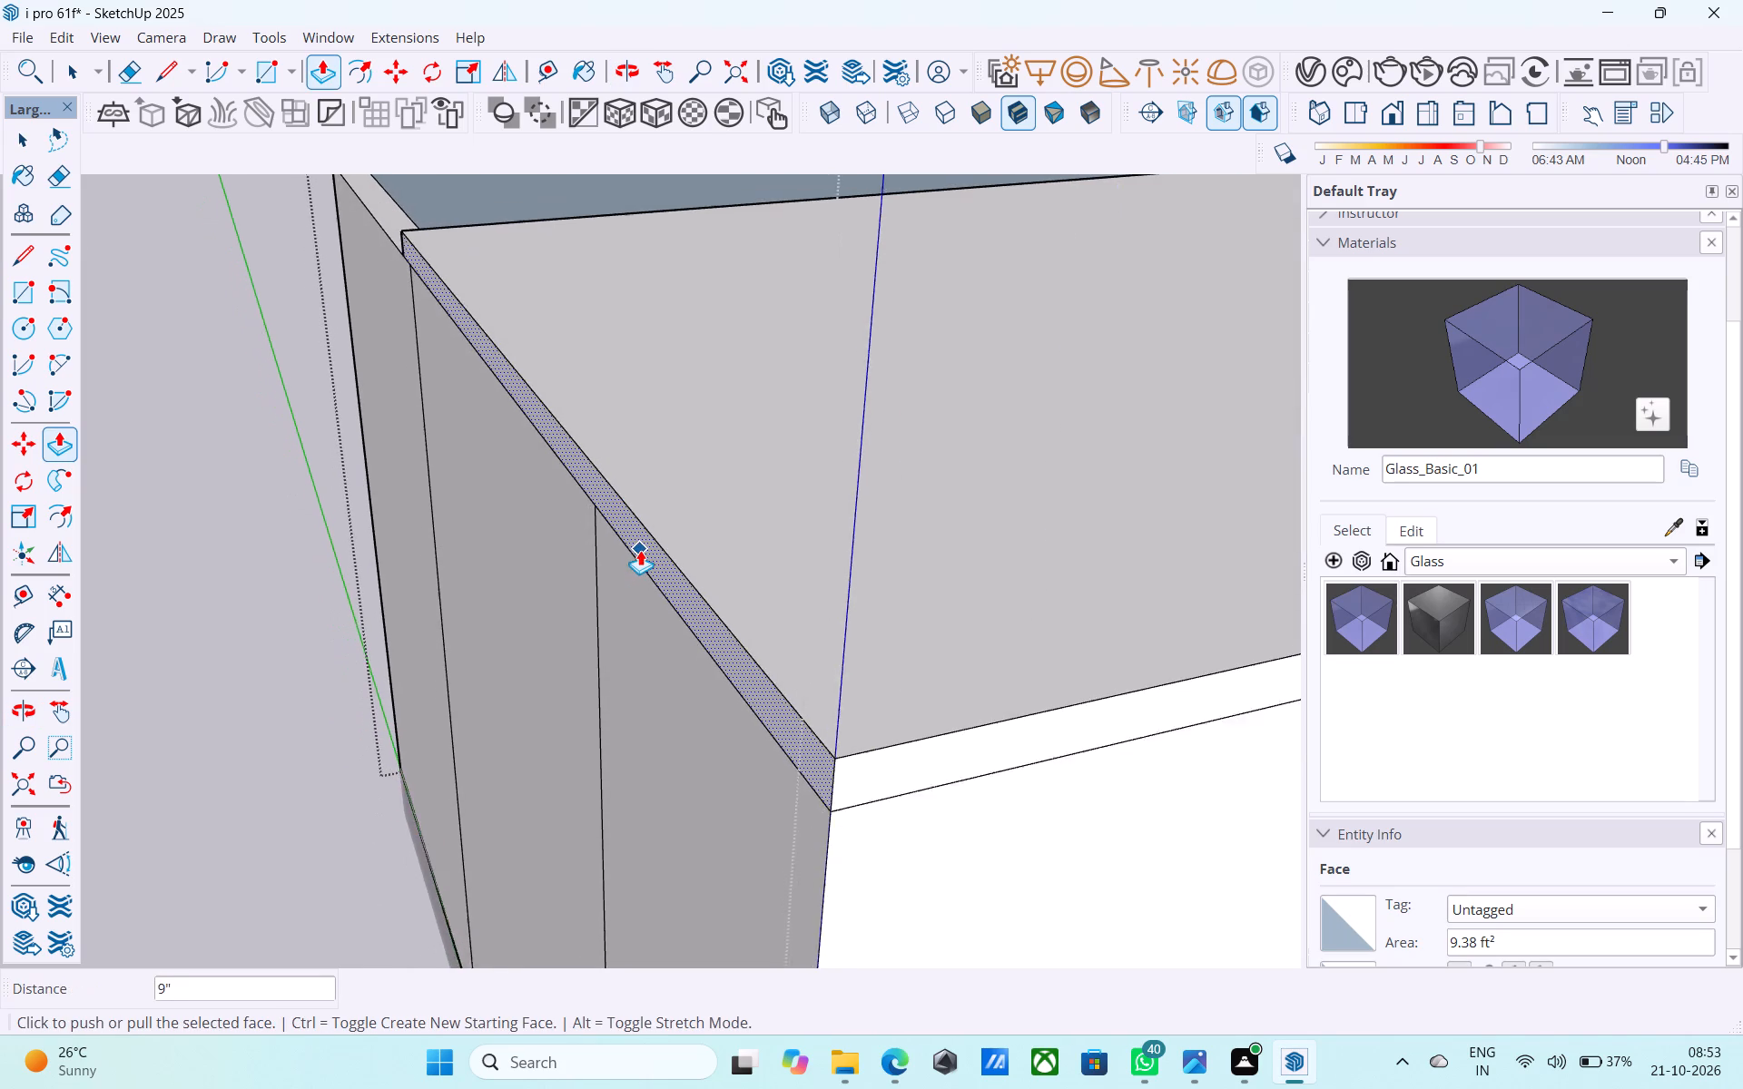
scroll(640, 550, "down", 4)
middle_click_drag(640, 550, 941, 489)
middle_click_drag(712, 496, 871, 471)
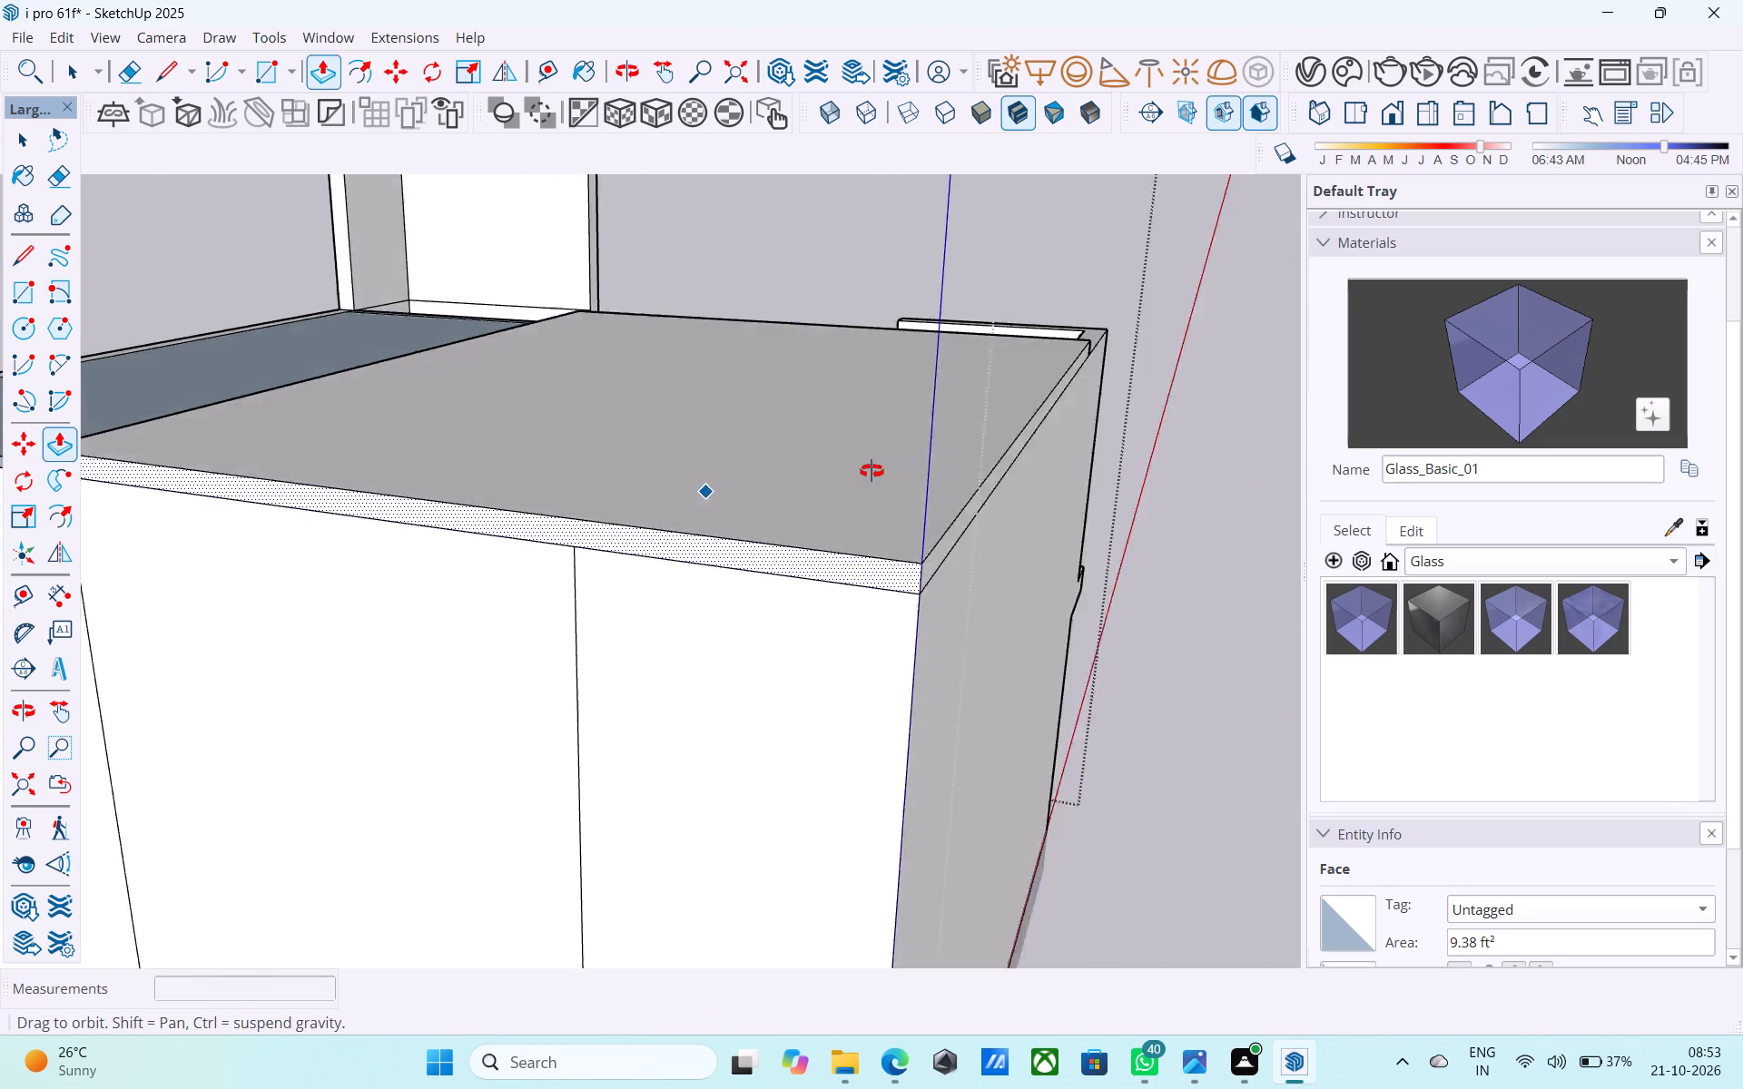
middle_click_drag(871, 471, 1067, 458)
middle_click_drag(794, 466, 1118, 444)
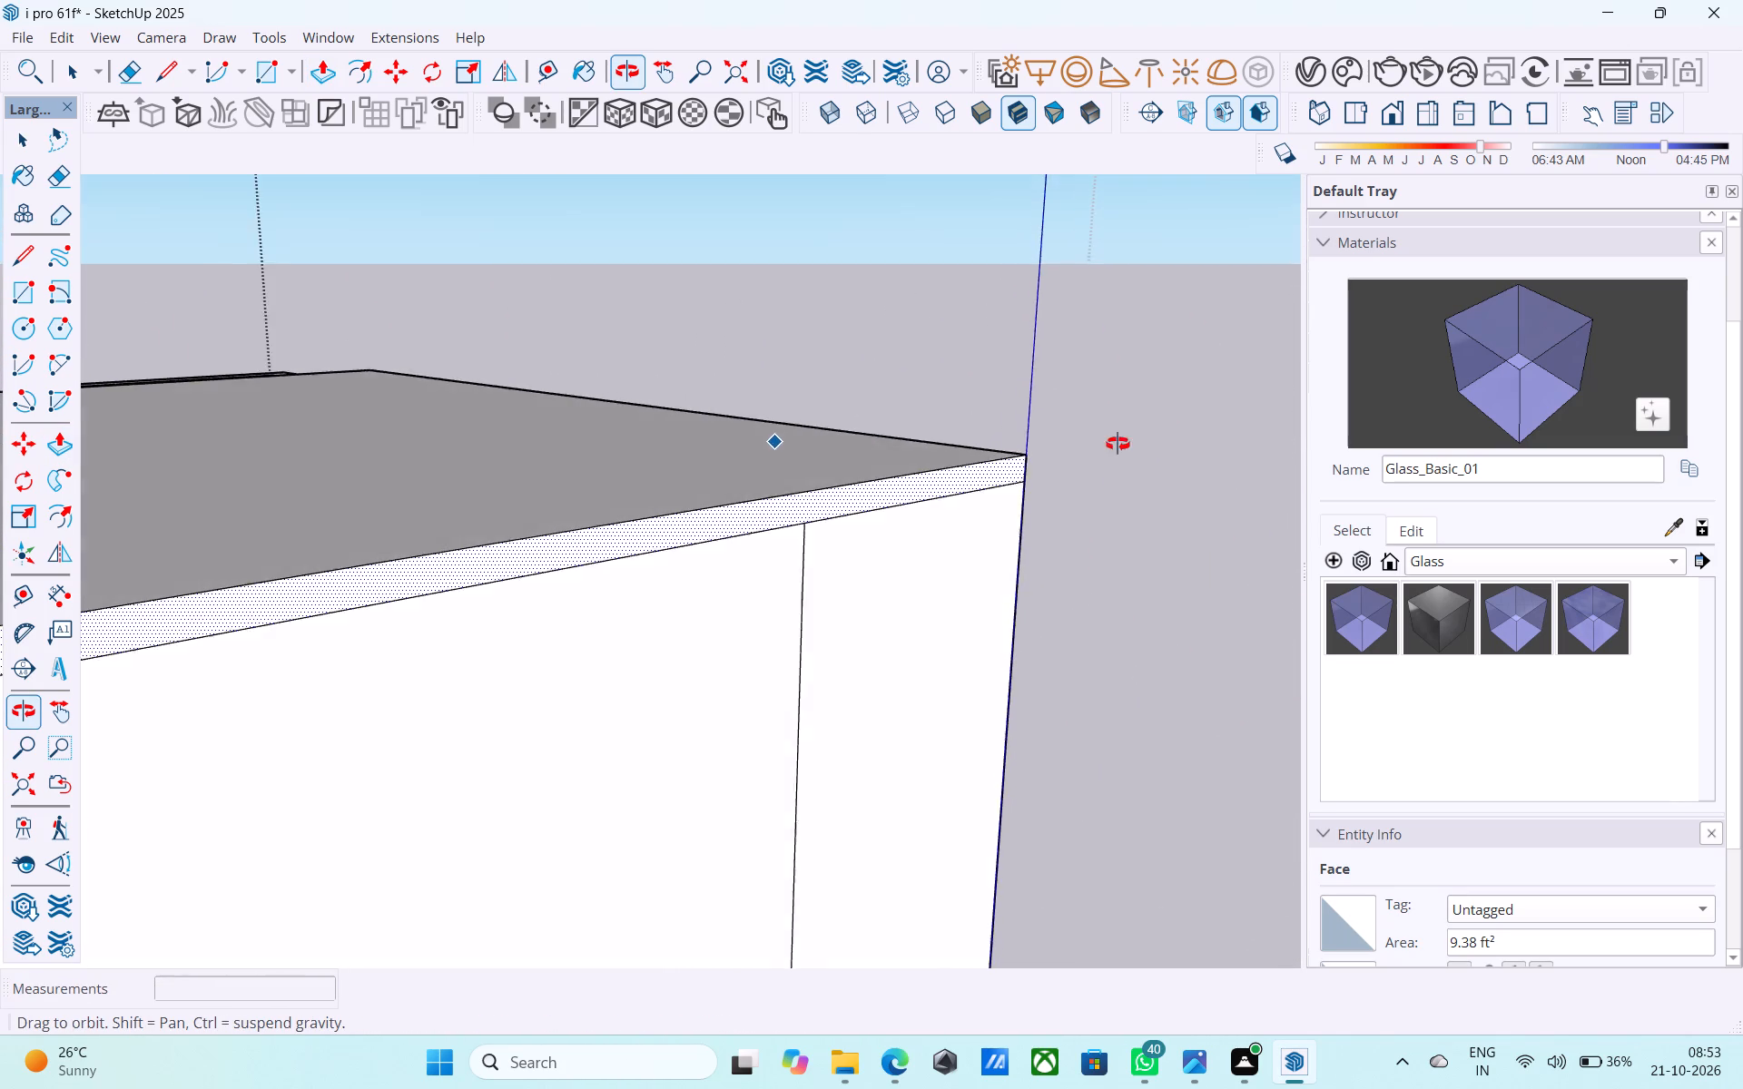
middle_click_drag(1118, 444, 1226, 418)
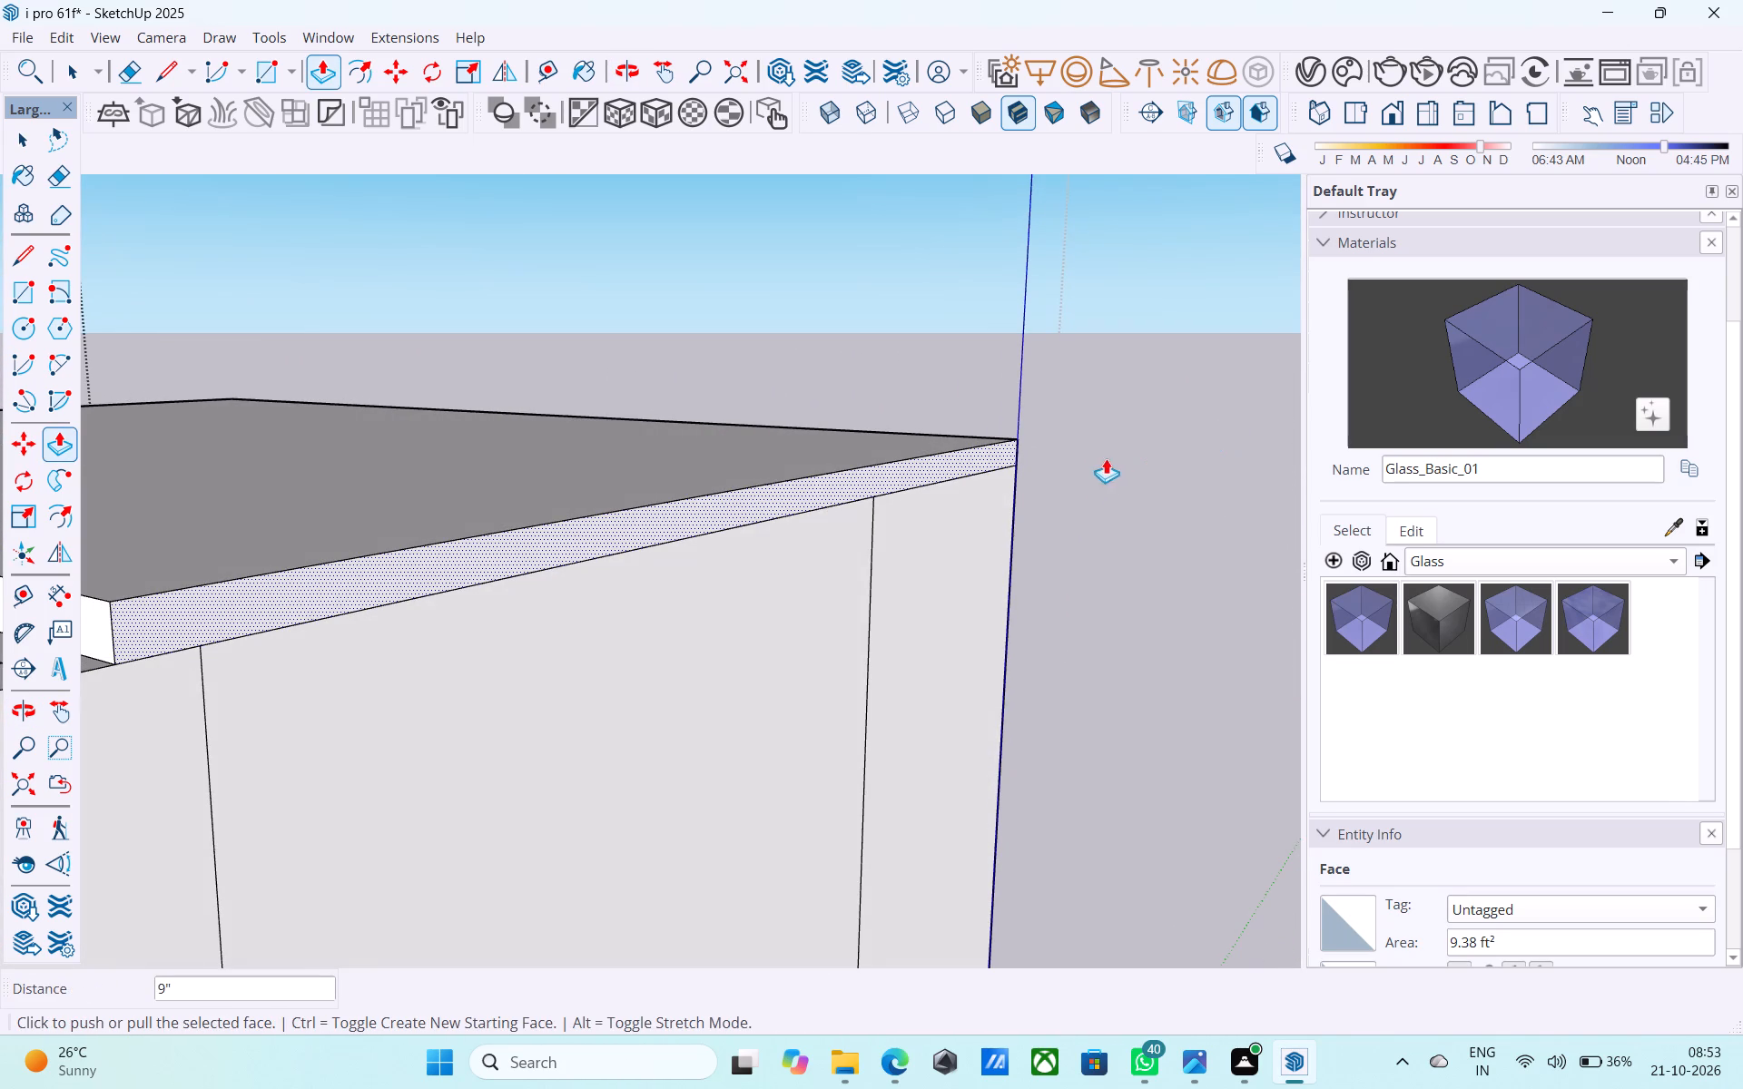
middle_click_drag(1054, 459, 1225, 414)
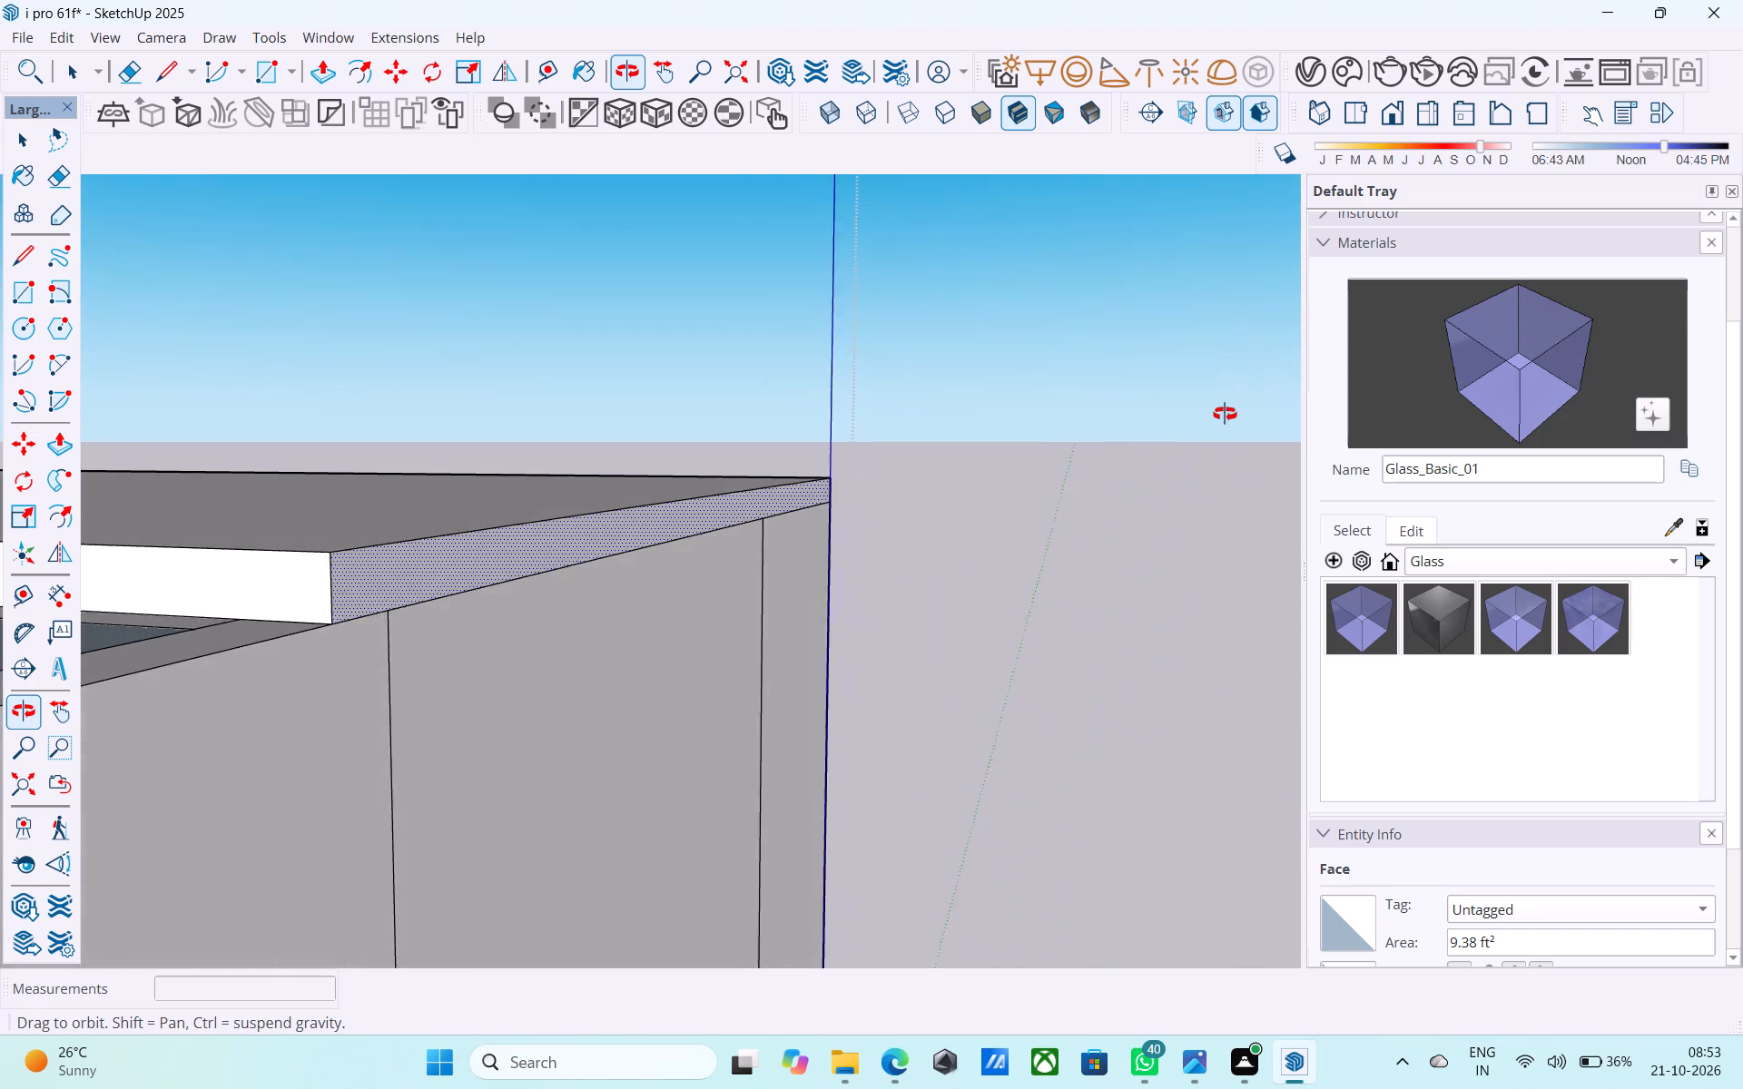
middle_click_drag(1225, 414, 1333, 384)
scroll(1098, 428, "up", 2)
scroll(1162, 374, "down", 12)
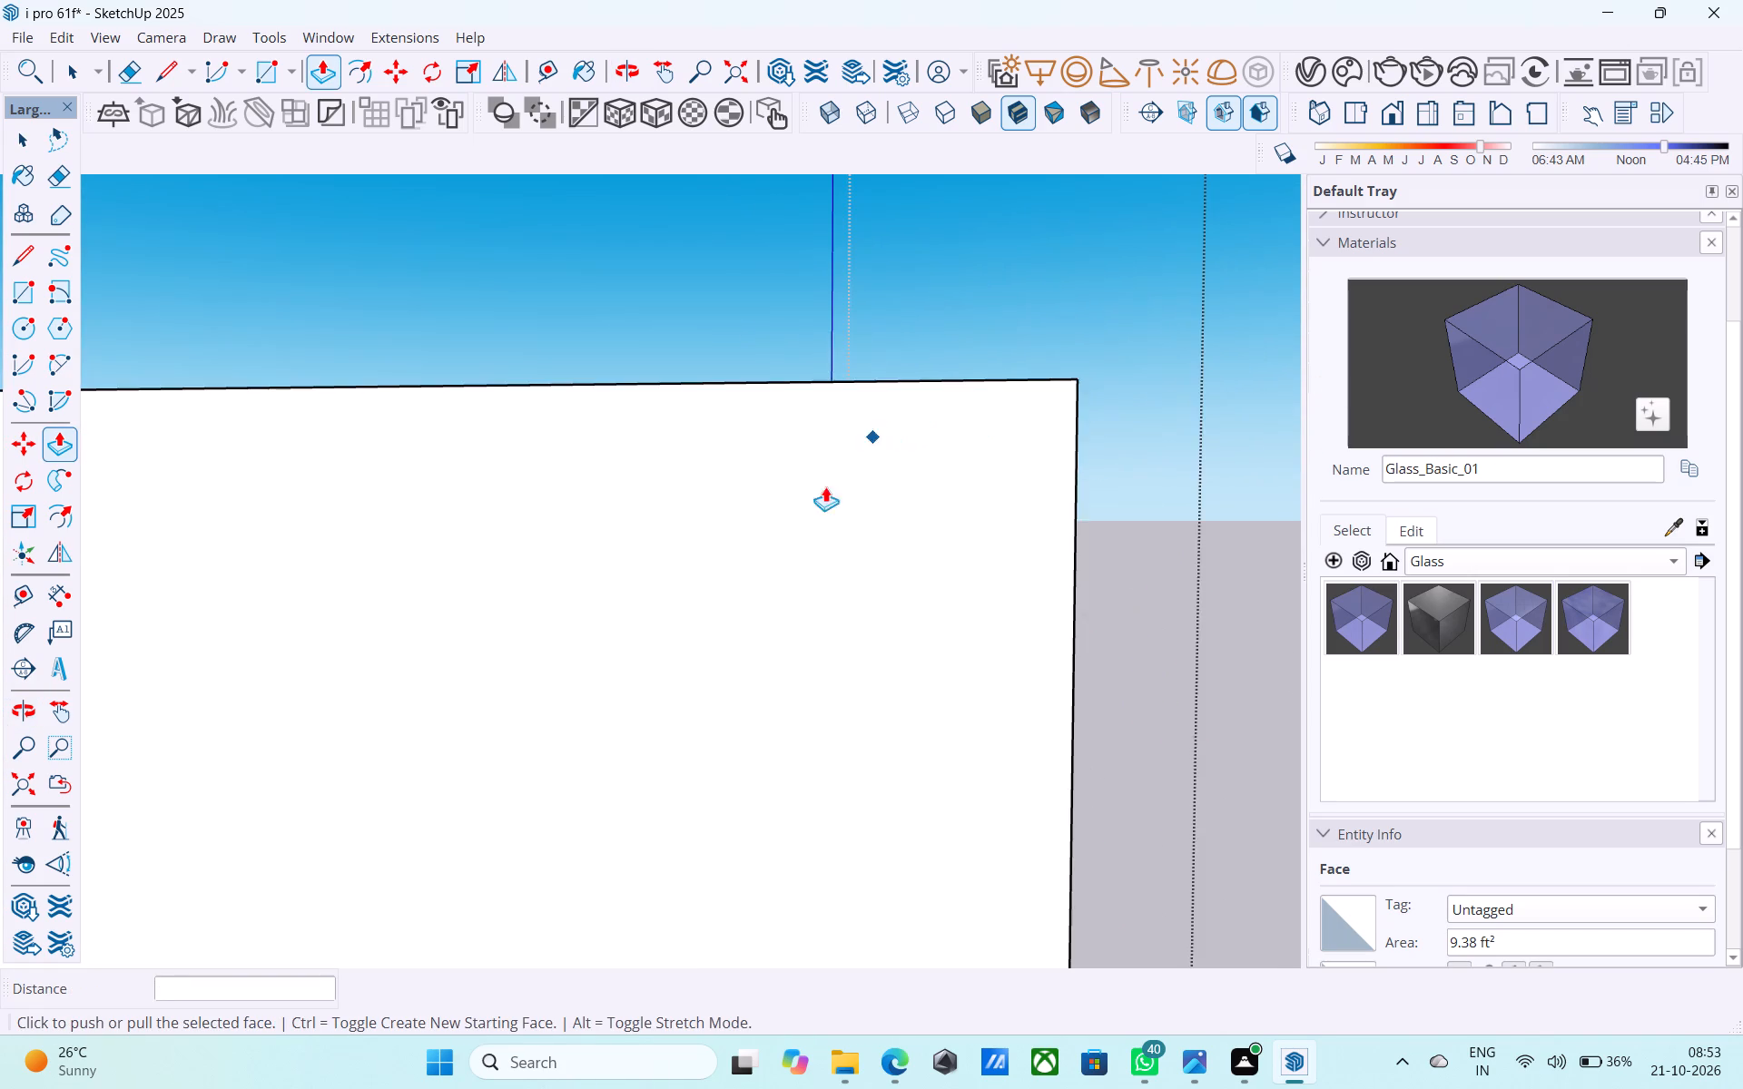
middle_click_drag(812, 505, 783, 625)
scroll(825, 486, "down", 1)
scroll(765, 533, "down", 9)
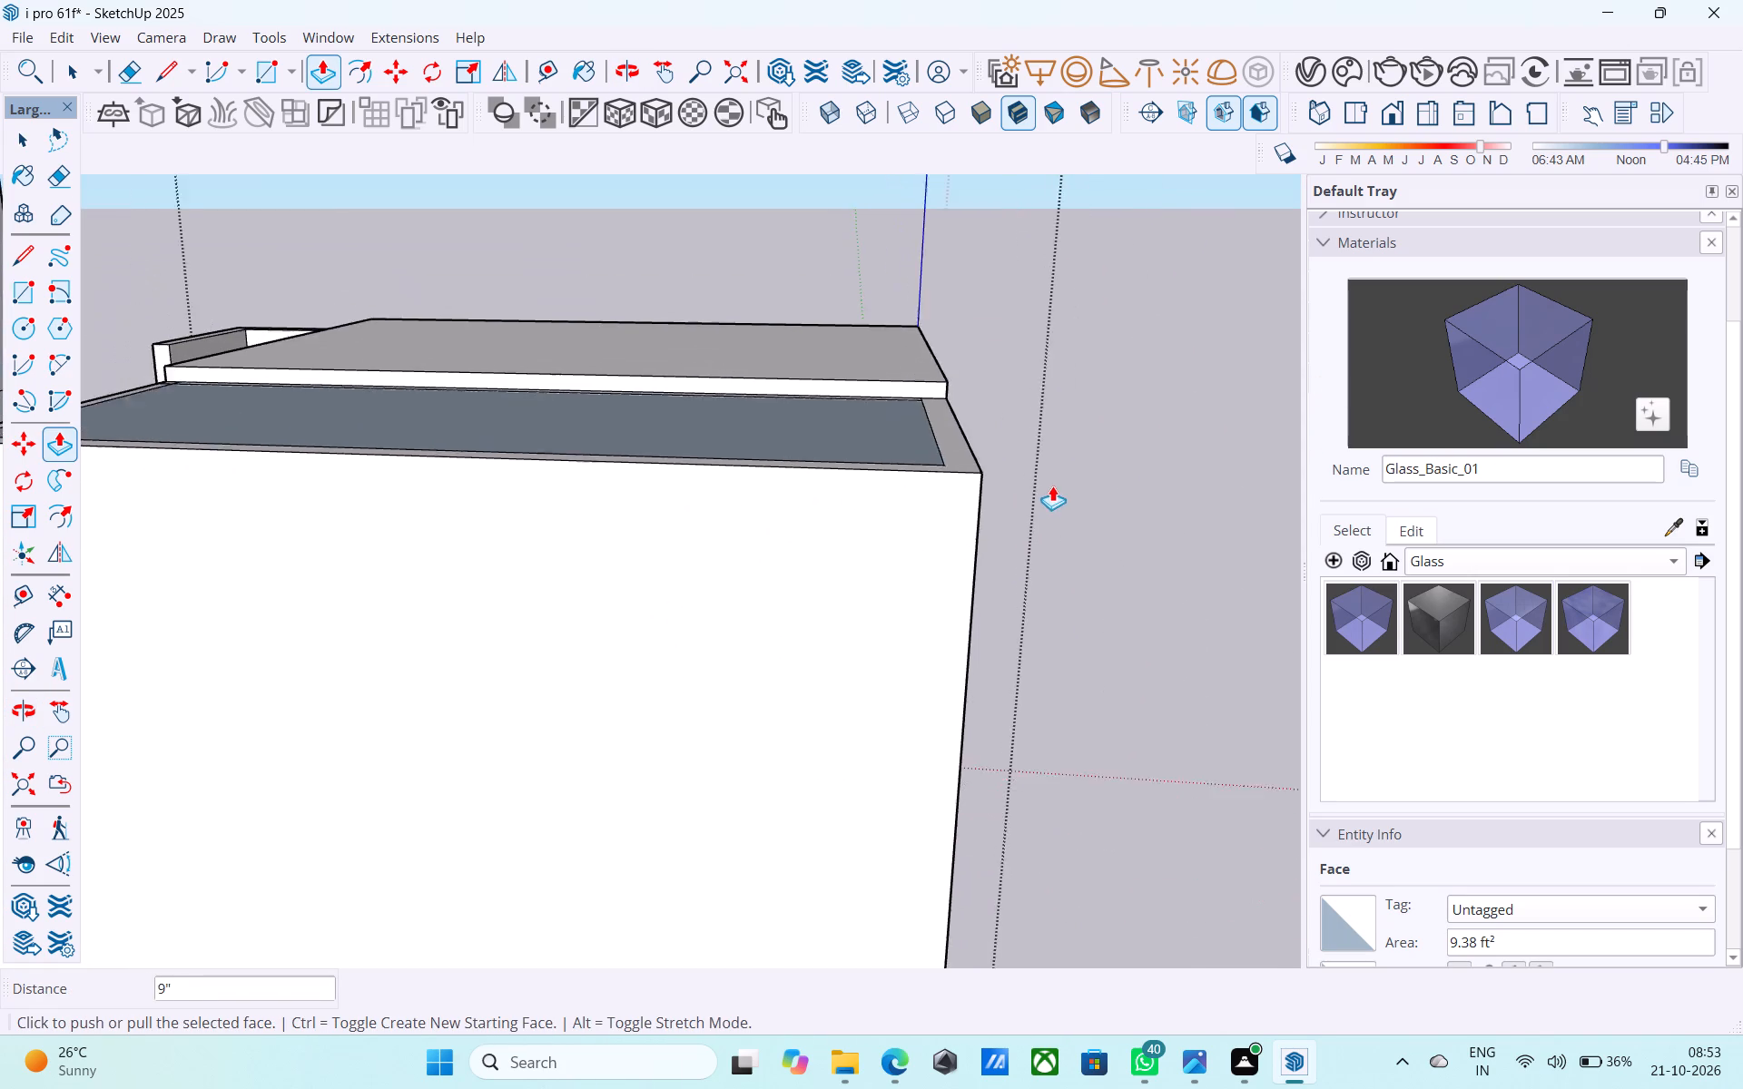
scroll(1053, 478, "up", 1)
scroll(1055, 475, "down", 3)
scroll(575, 403, "up", 5)
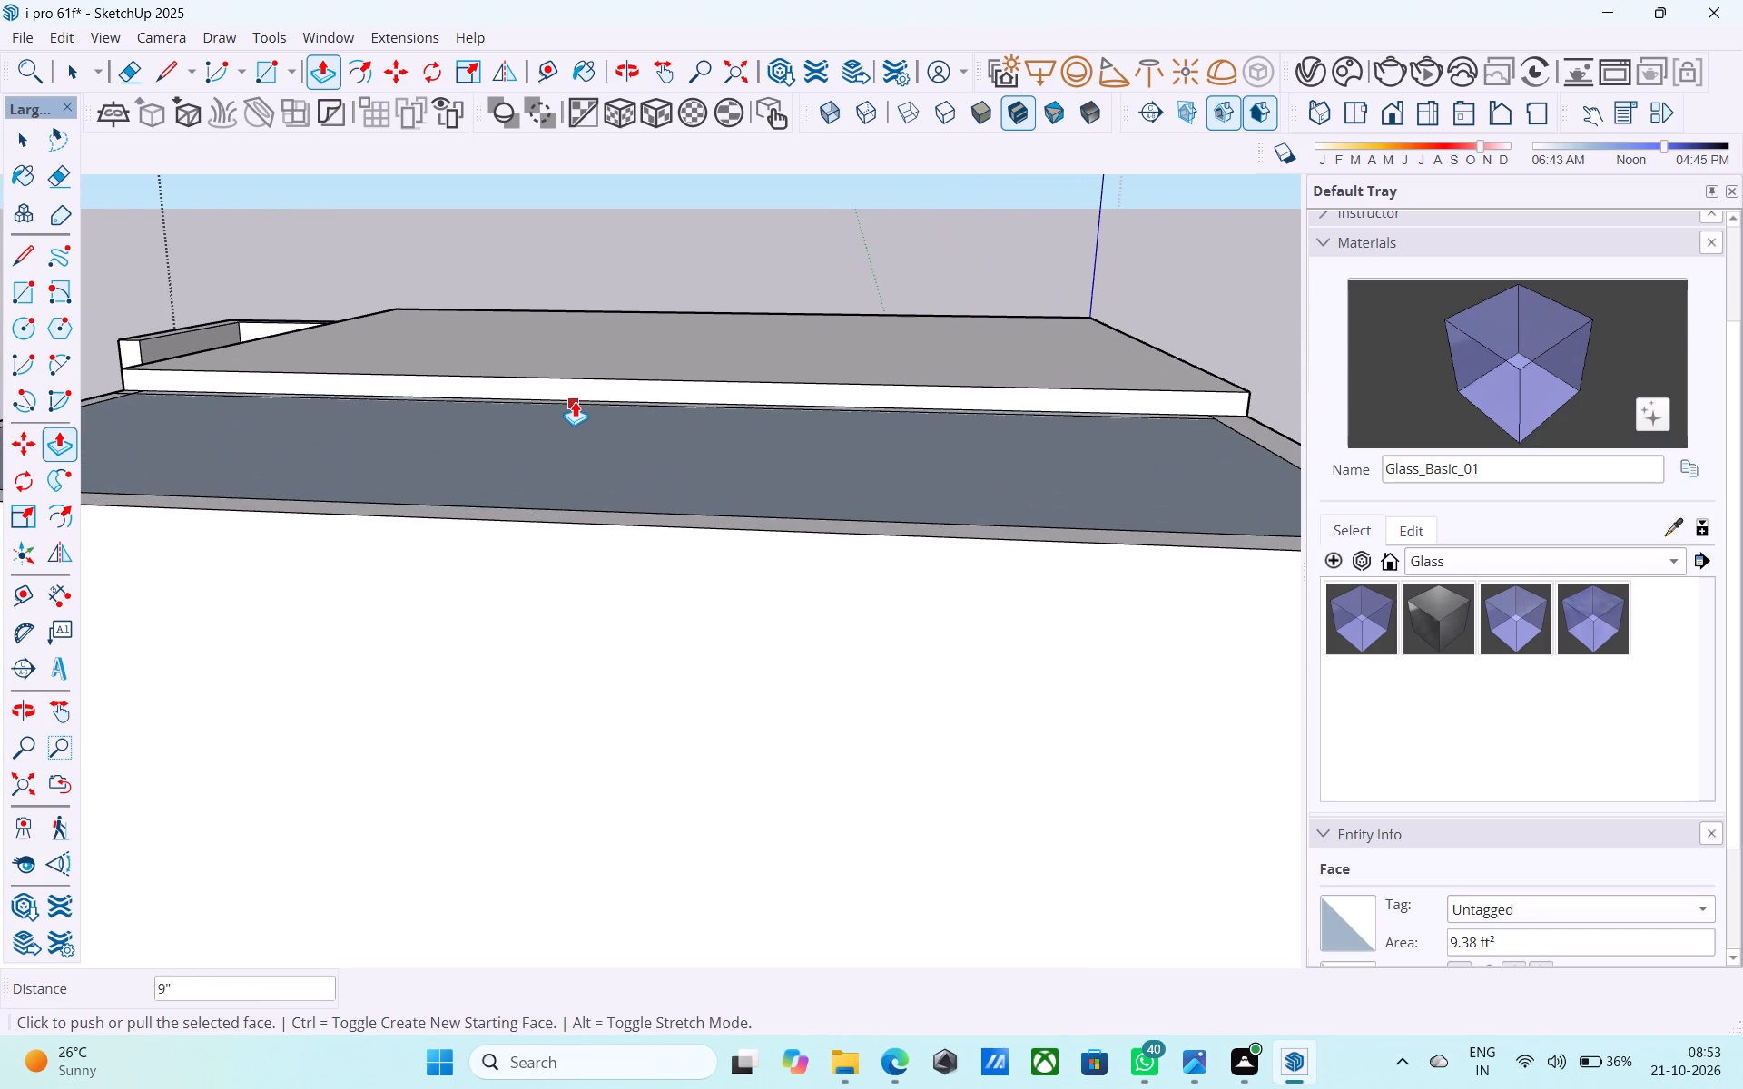
scroll(908, 408, "down", 1)
middle_click_drag(908, 408, 885, 398)
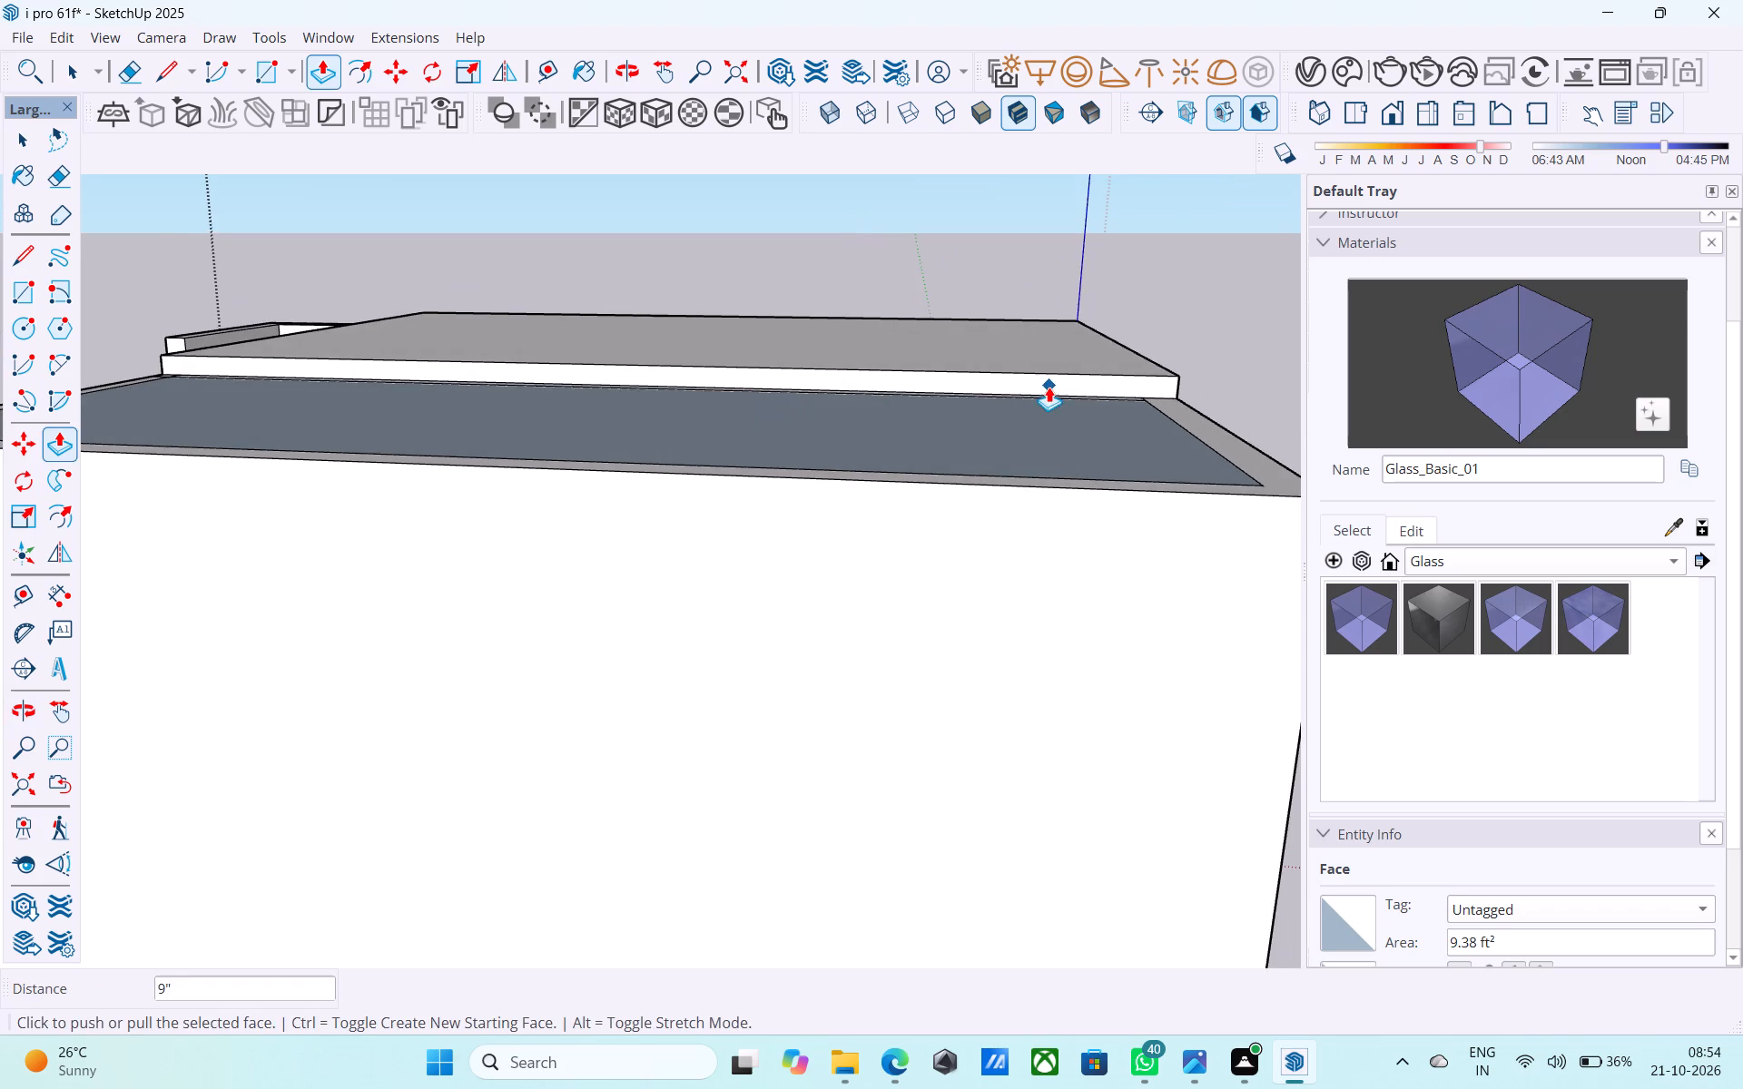
scroll(1049, 387, "down", 3)
middle_click_drag(543, 424, 529, 413)
scroll(1031, 412, "down", 4)
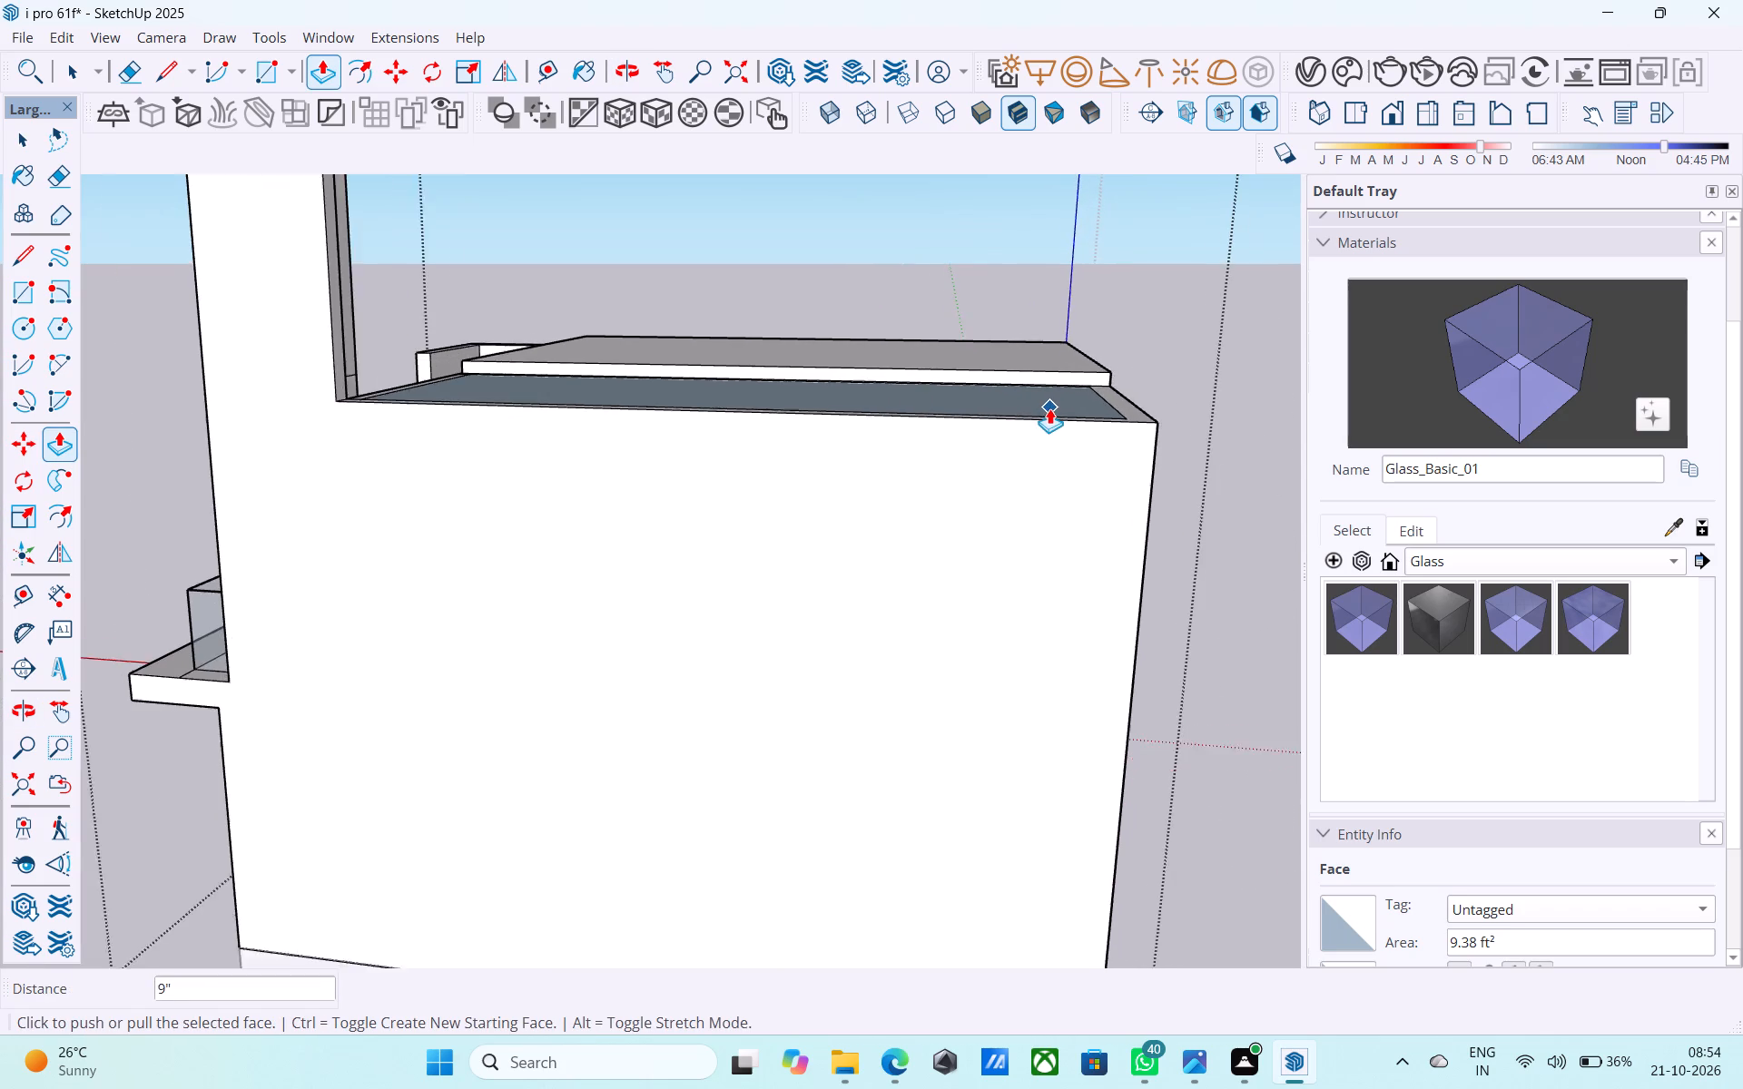
middle_click_drag(1048, 408, 1001, 417)
scroll(557, 391, "up", 9)
middle_click_drag(568, 391, 584, 501)
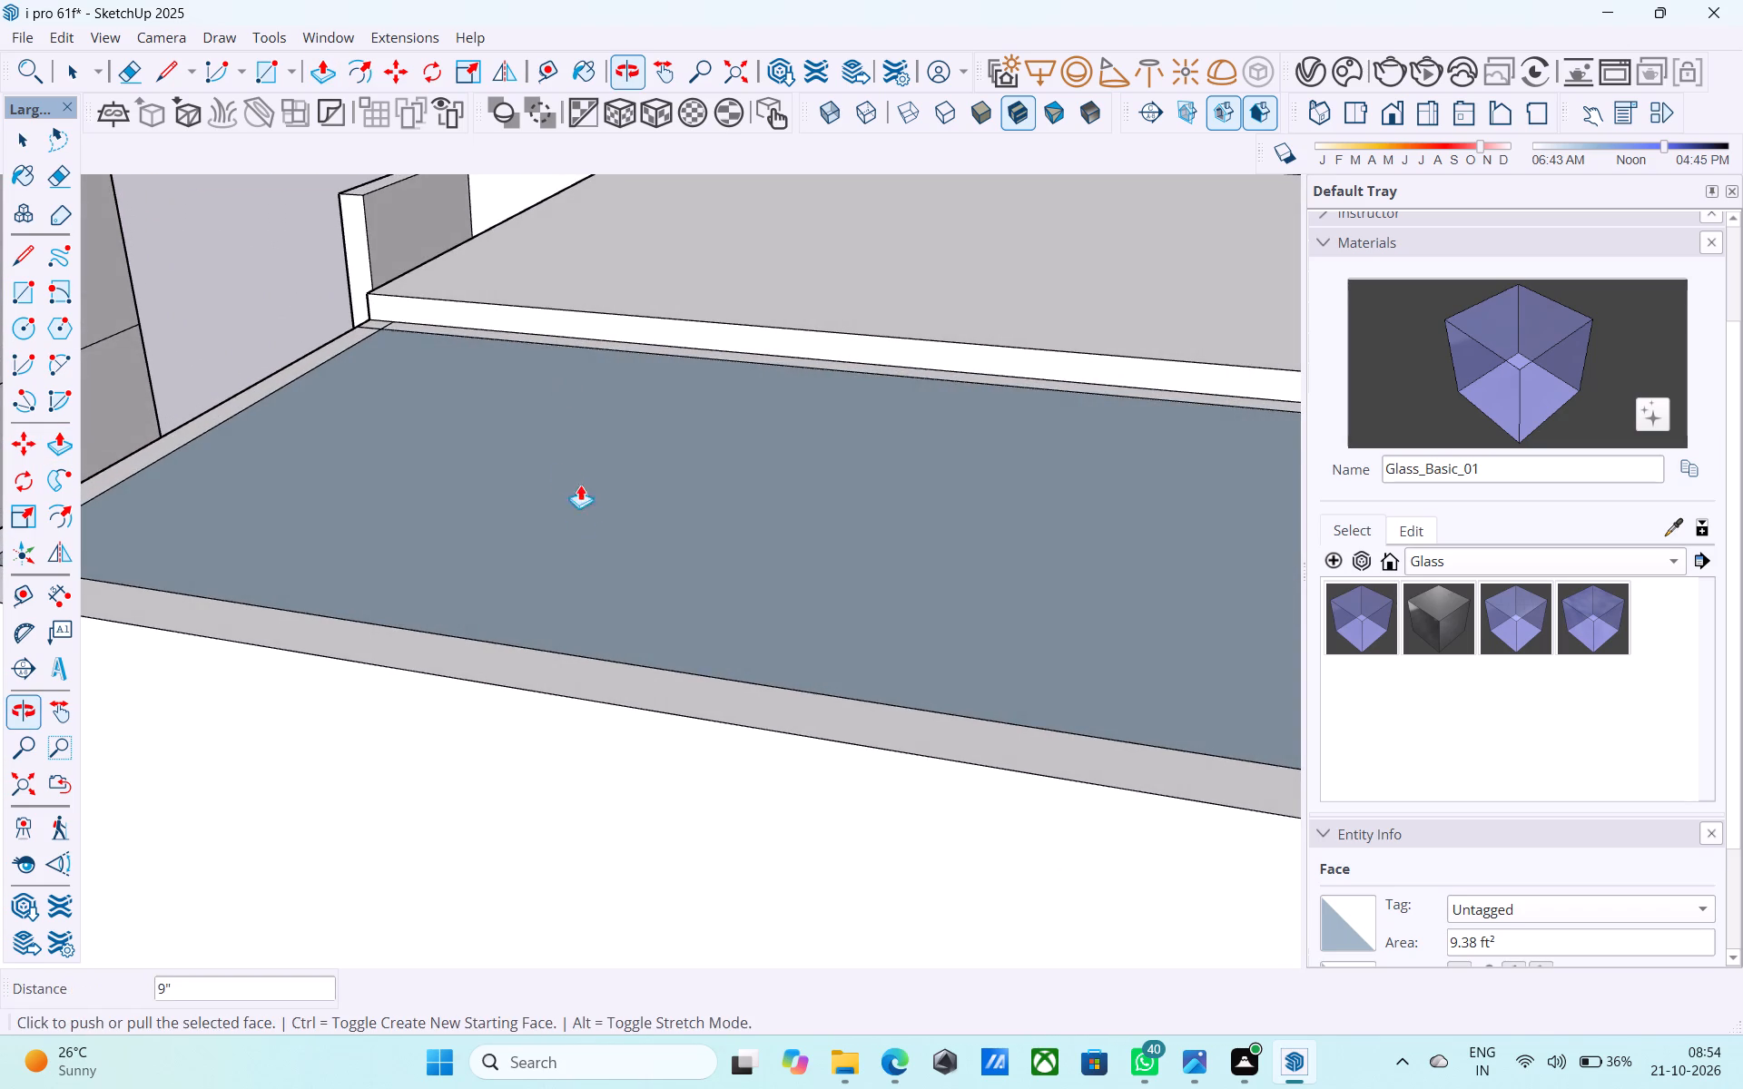
scroll(566, 466, "down", 9)
scroll(537, 486, "up", 1)
scroll(537, 486, "down", 7)
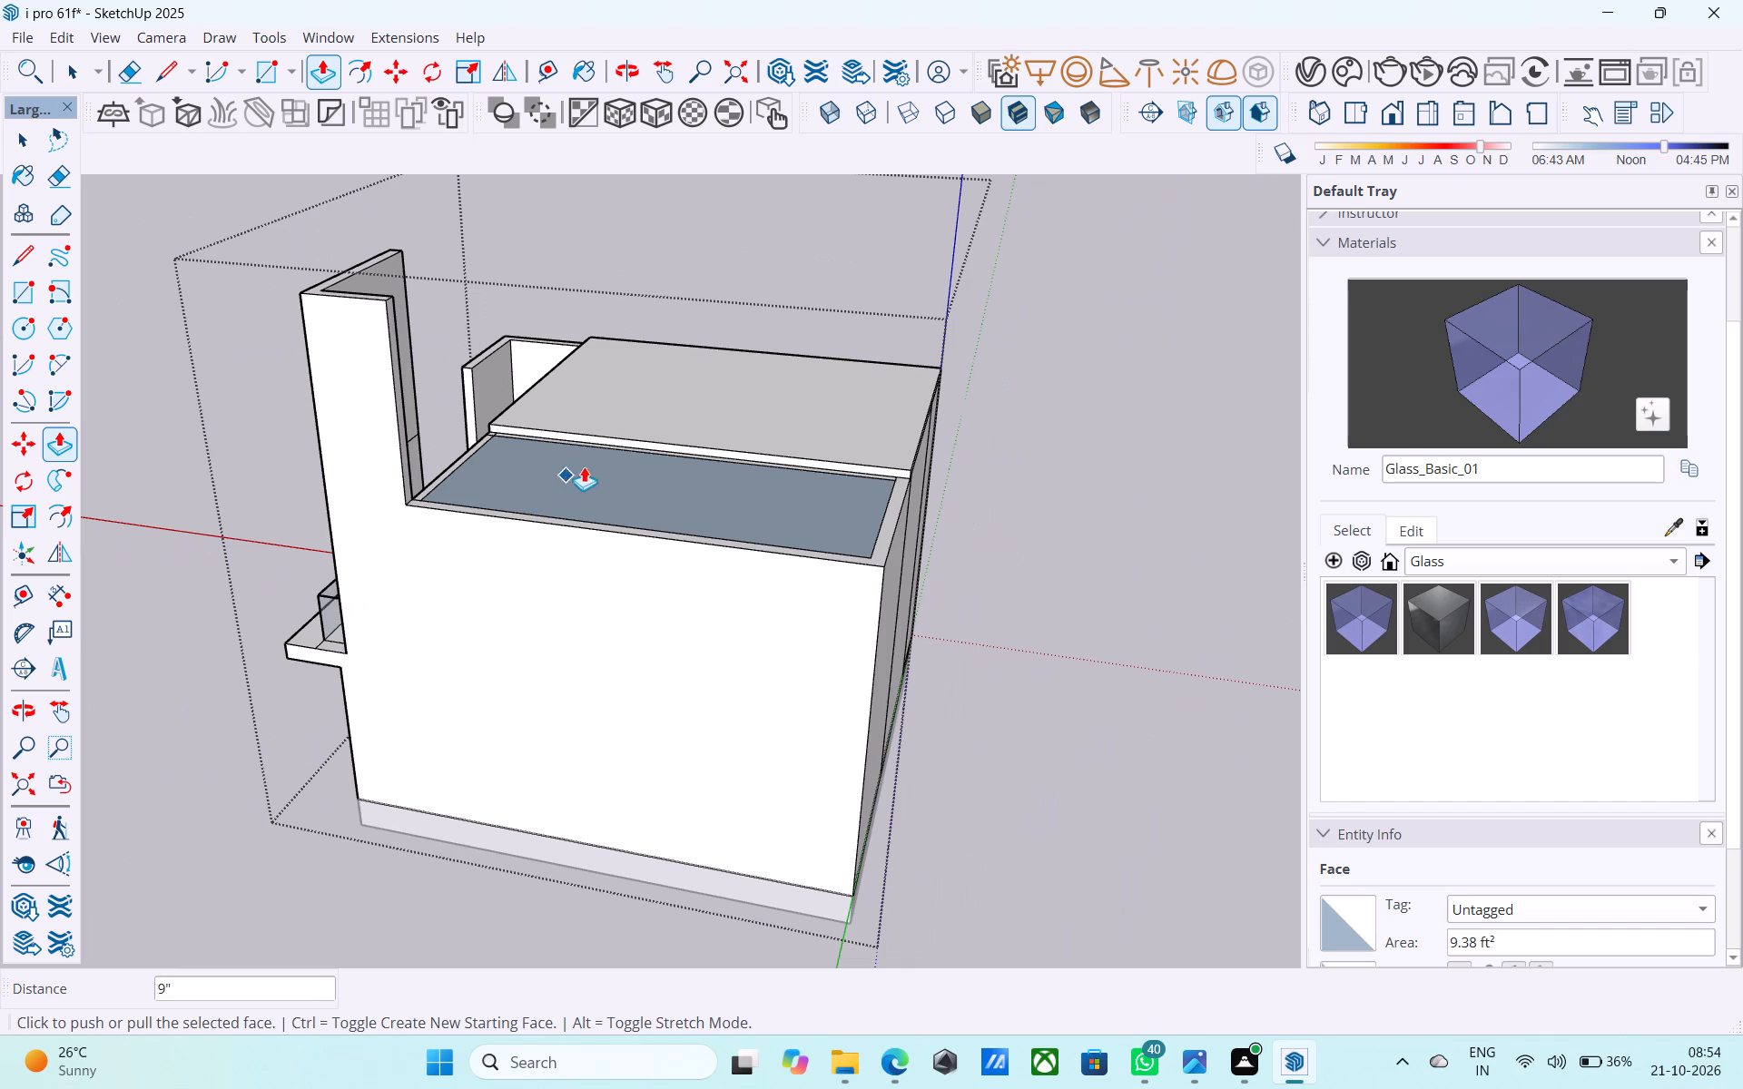
scroll(679, 407, "up", 2)
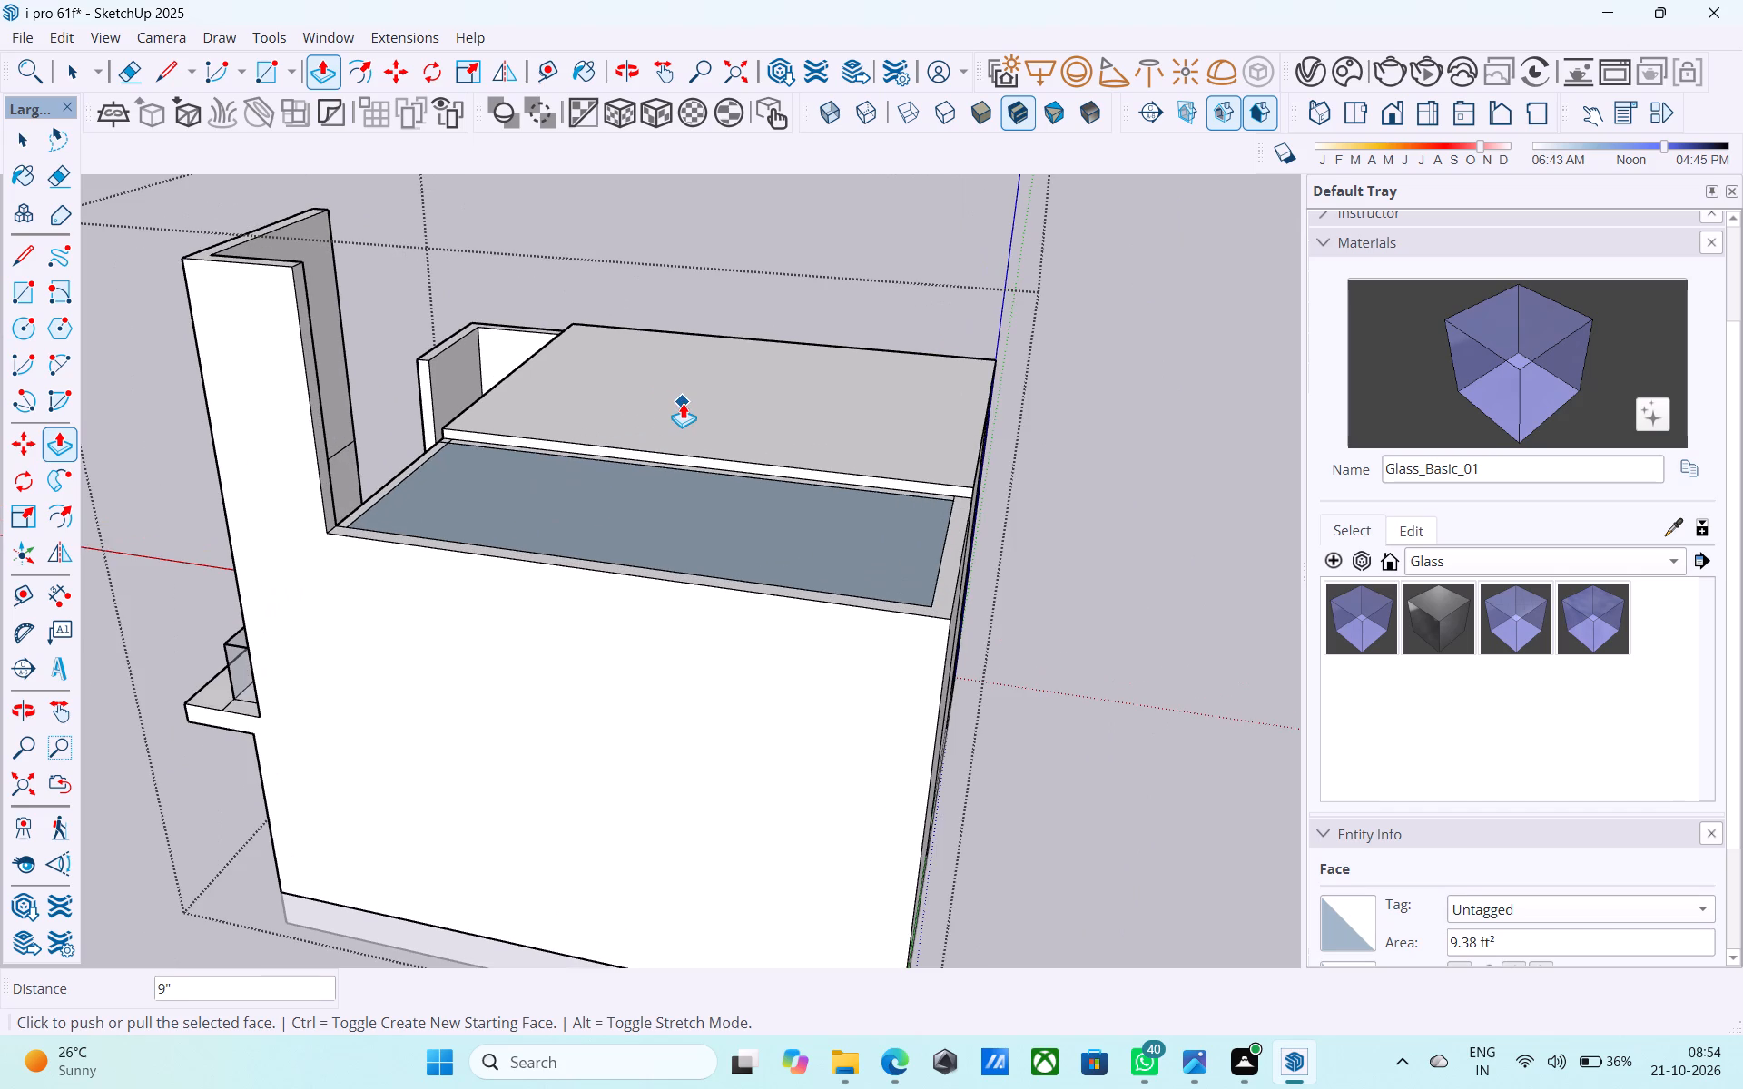
scroll(716, 385, "up", 1)
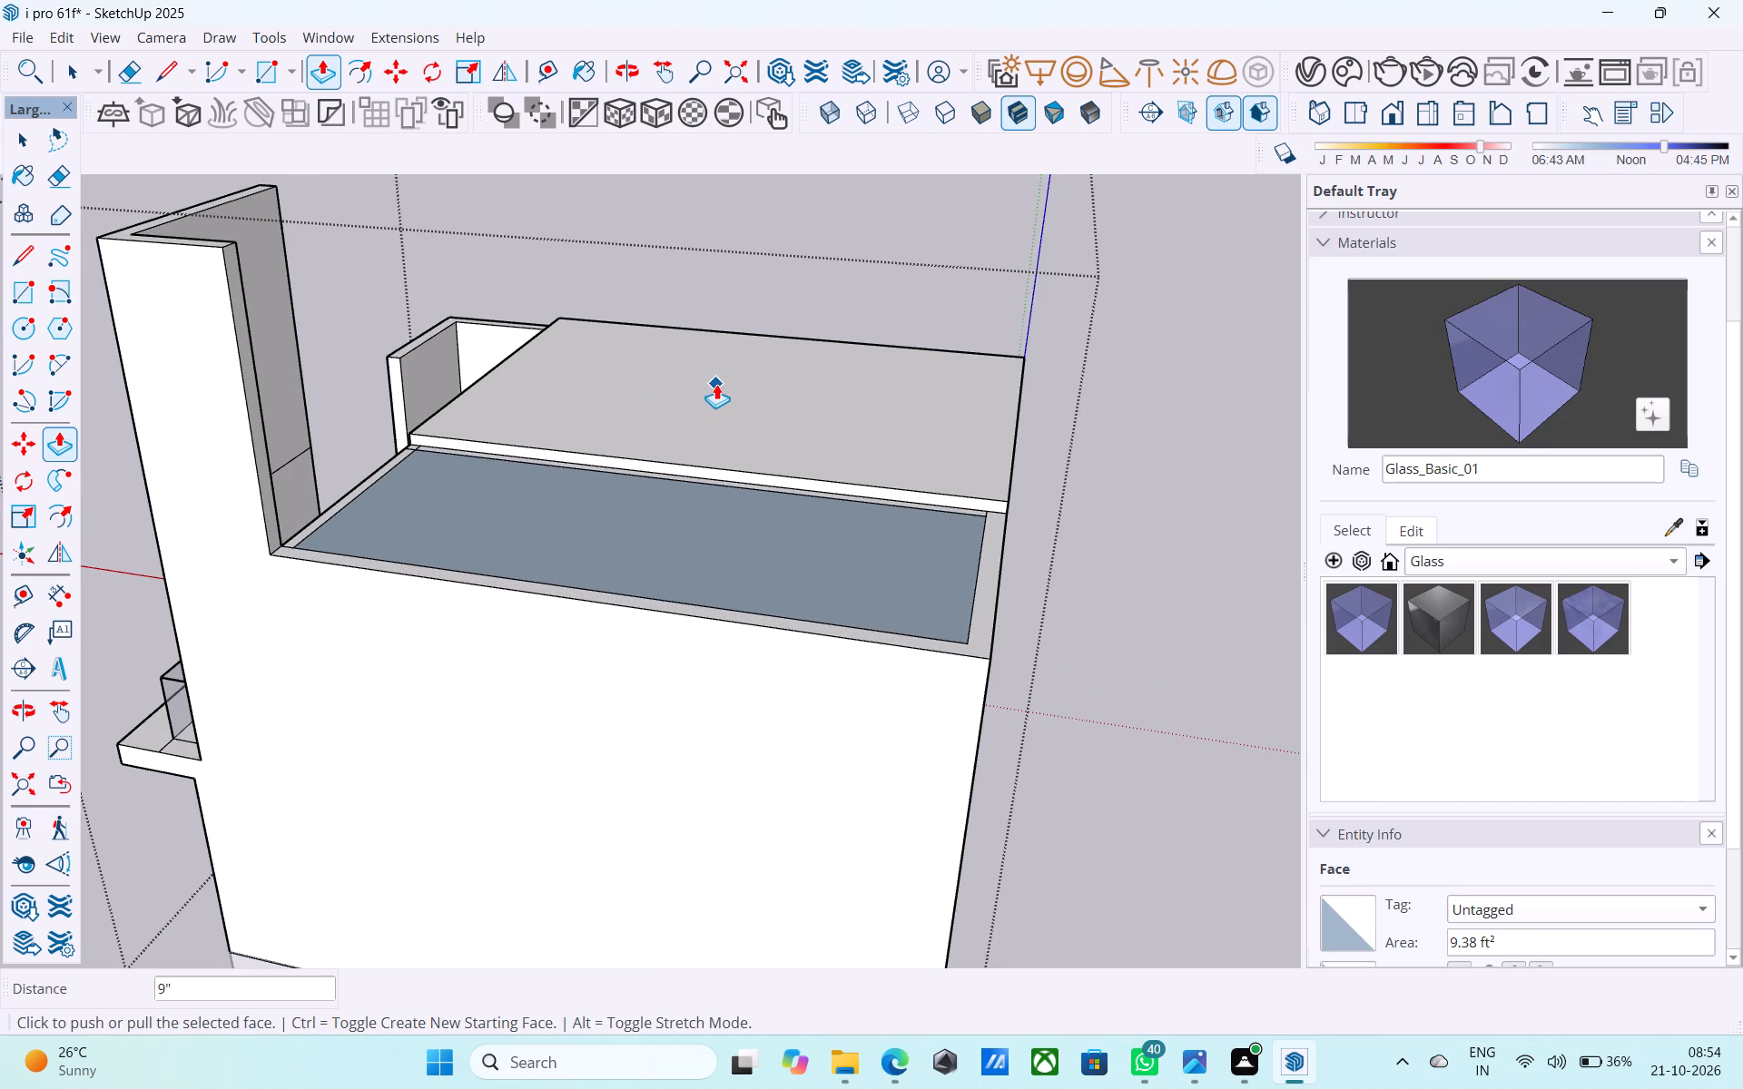
Push/Pull the raised slab's remaining side edge face outward by 6", 10' and 9" in turn, flush with the tall side wall's outer face.
key("space")
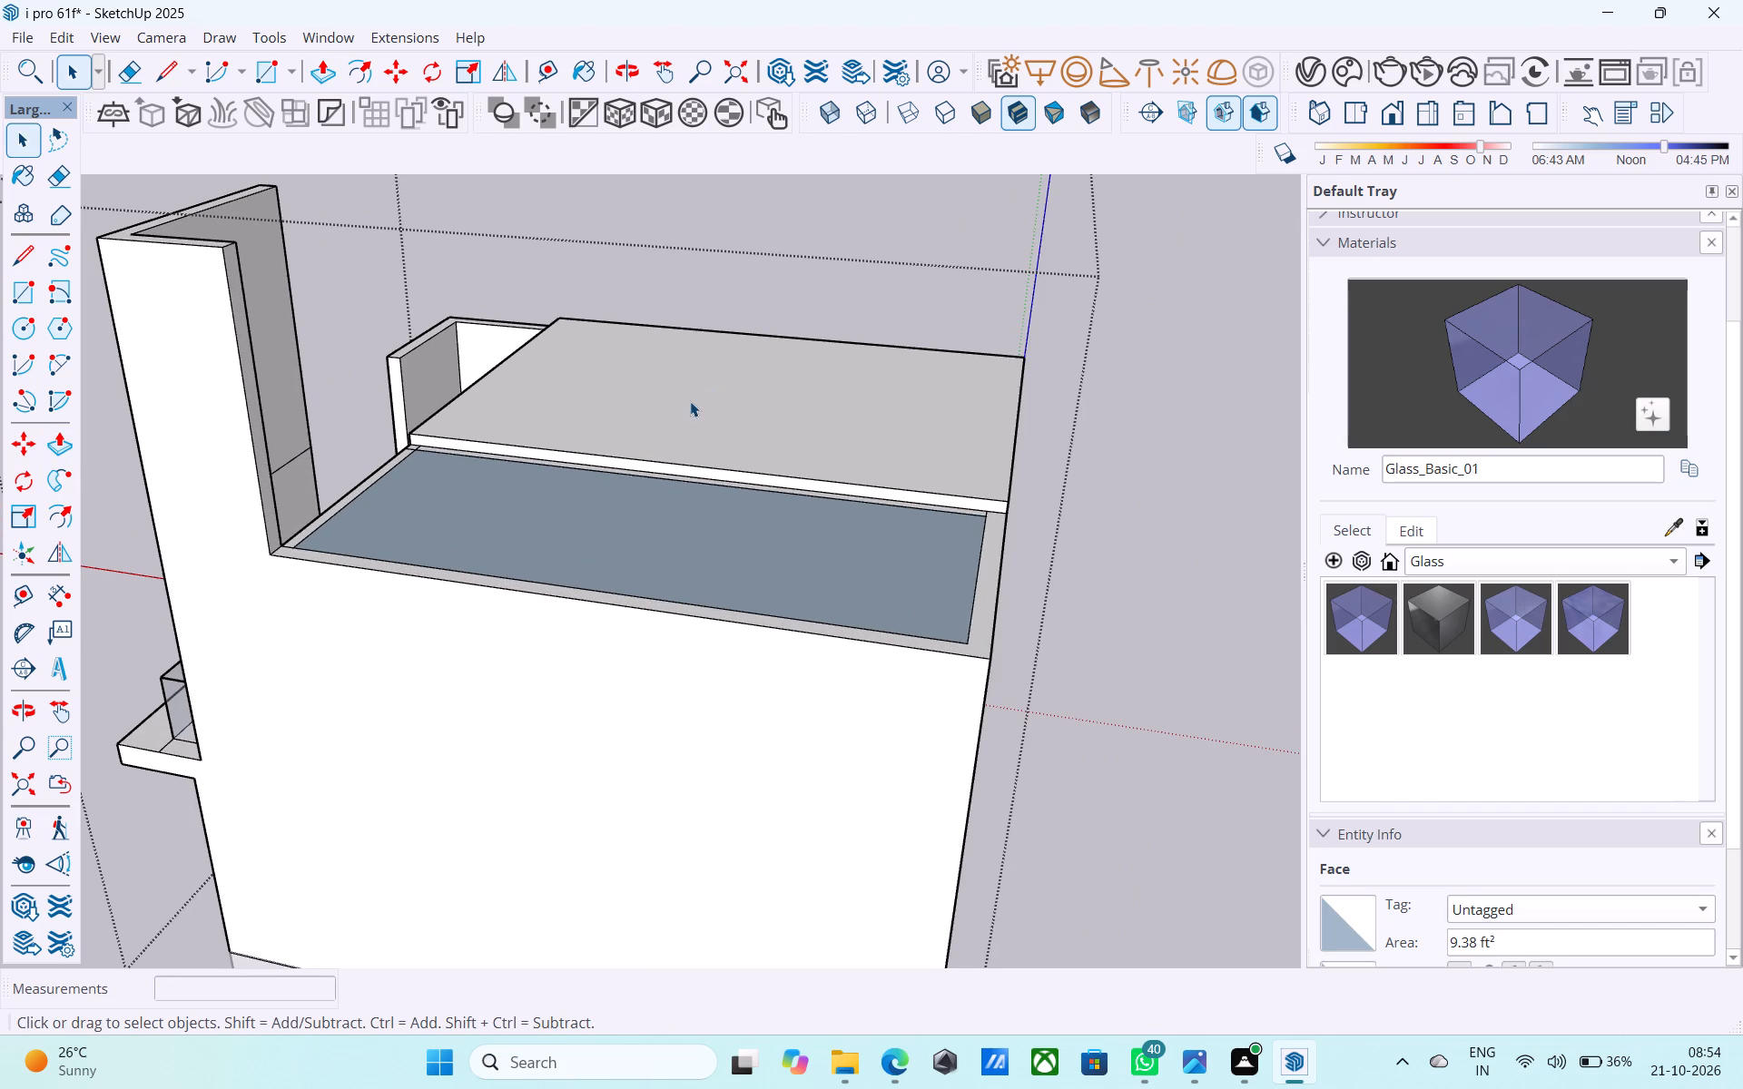
middle_click_drag(655, 425, 644, 417)
middle_click_drag(655, 384, 656, 361)
middle_click_drag(658, 364, 645, 357)
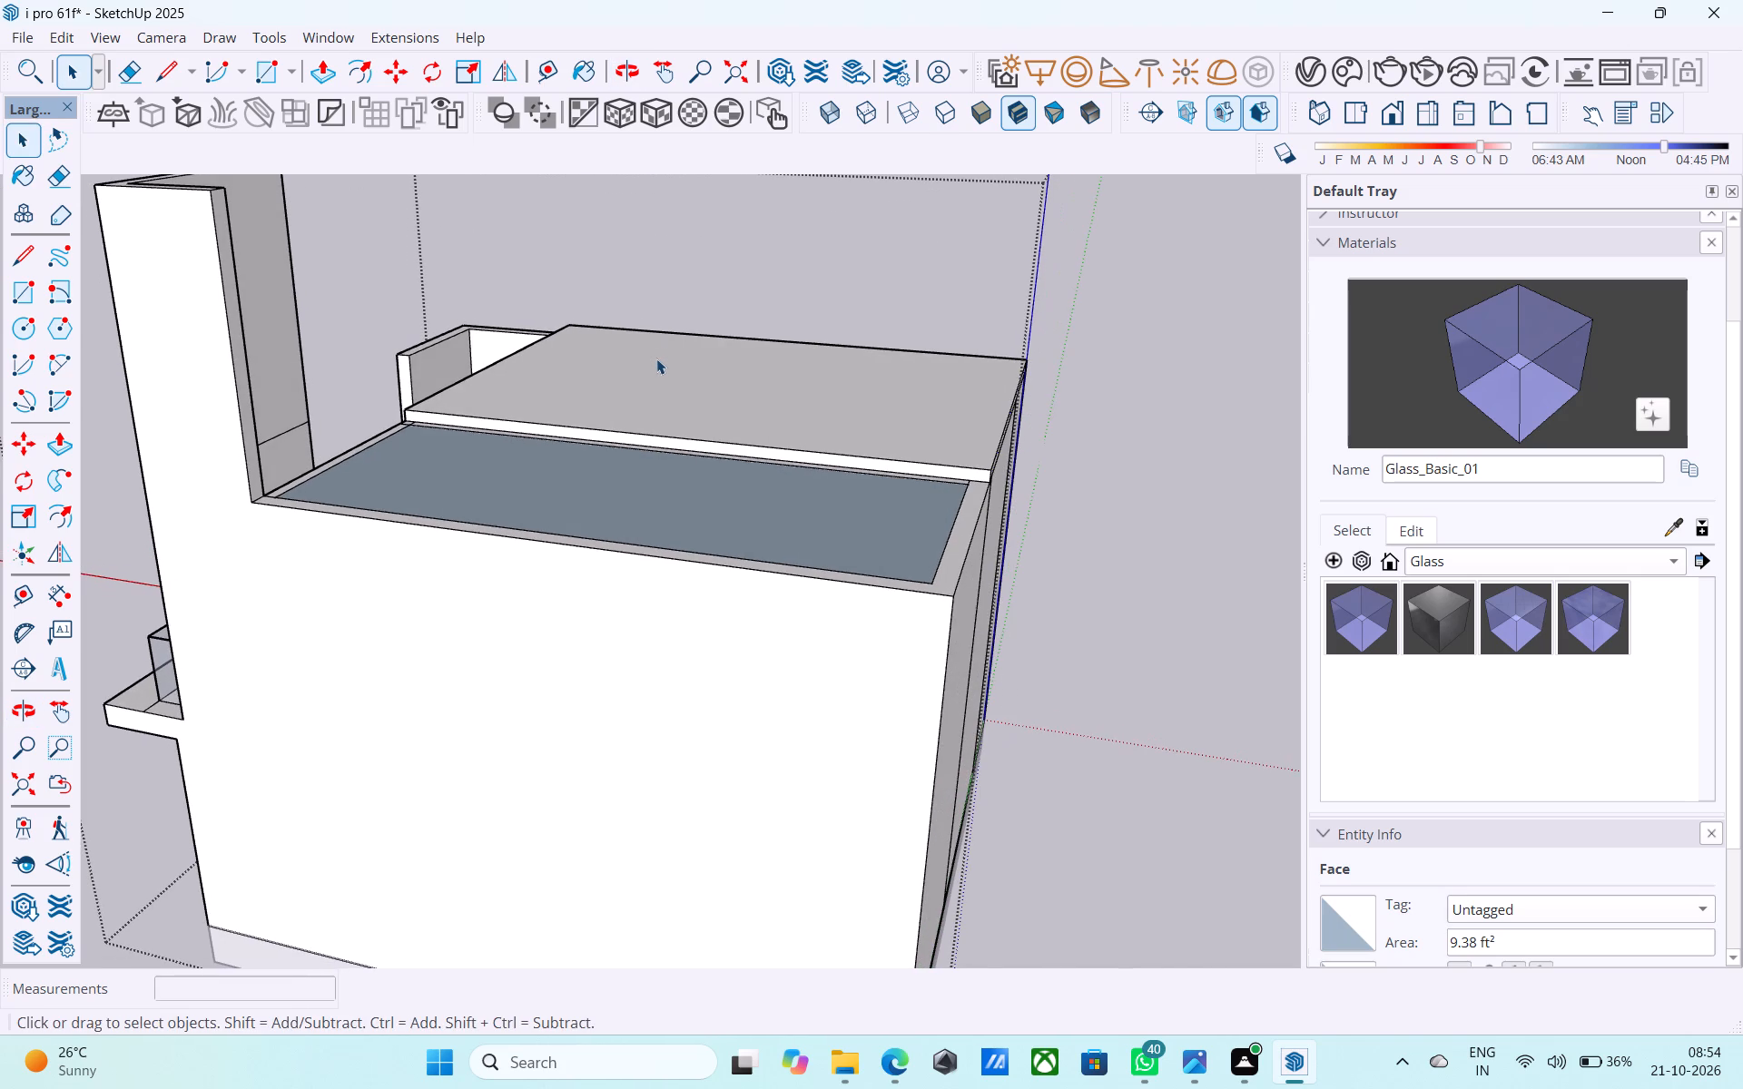
scroll(654, 368, "up", 3)
left_click(678, 477)
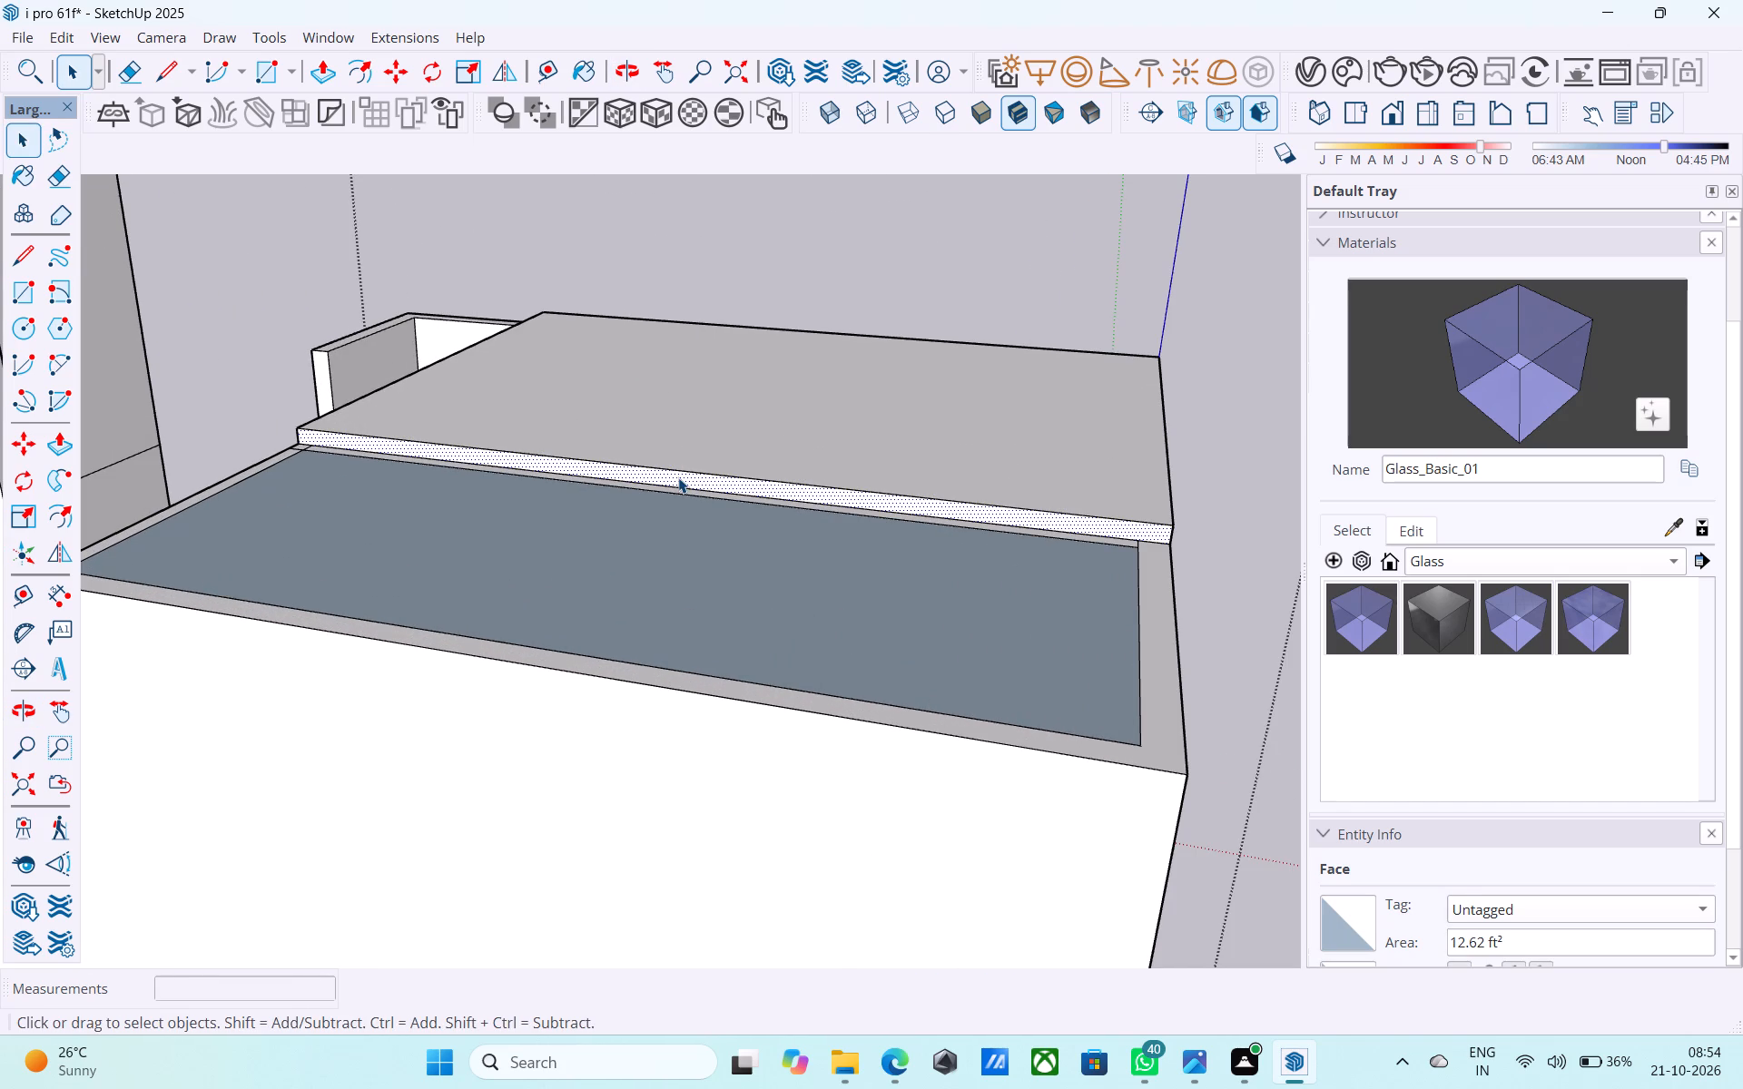
key("p")
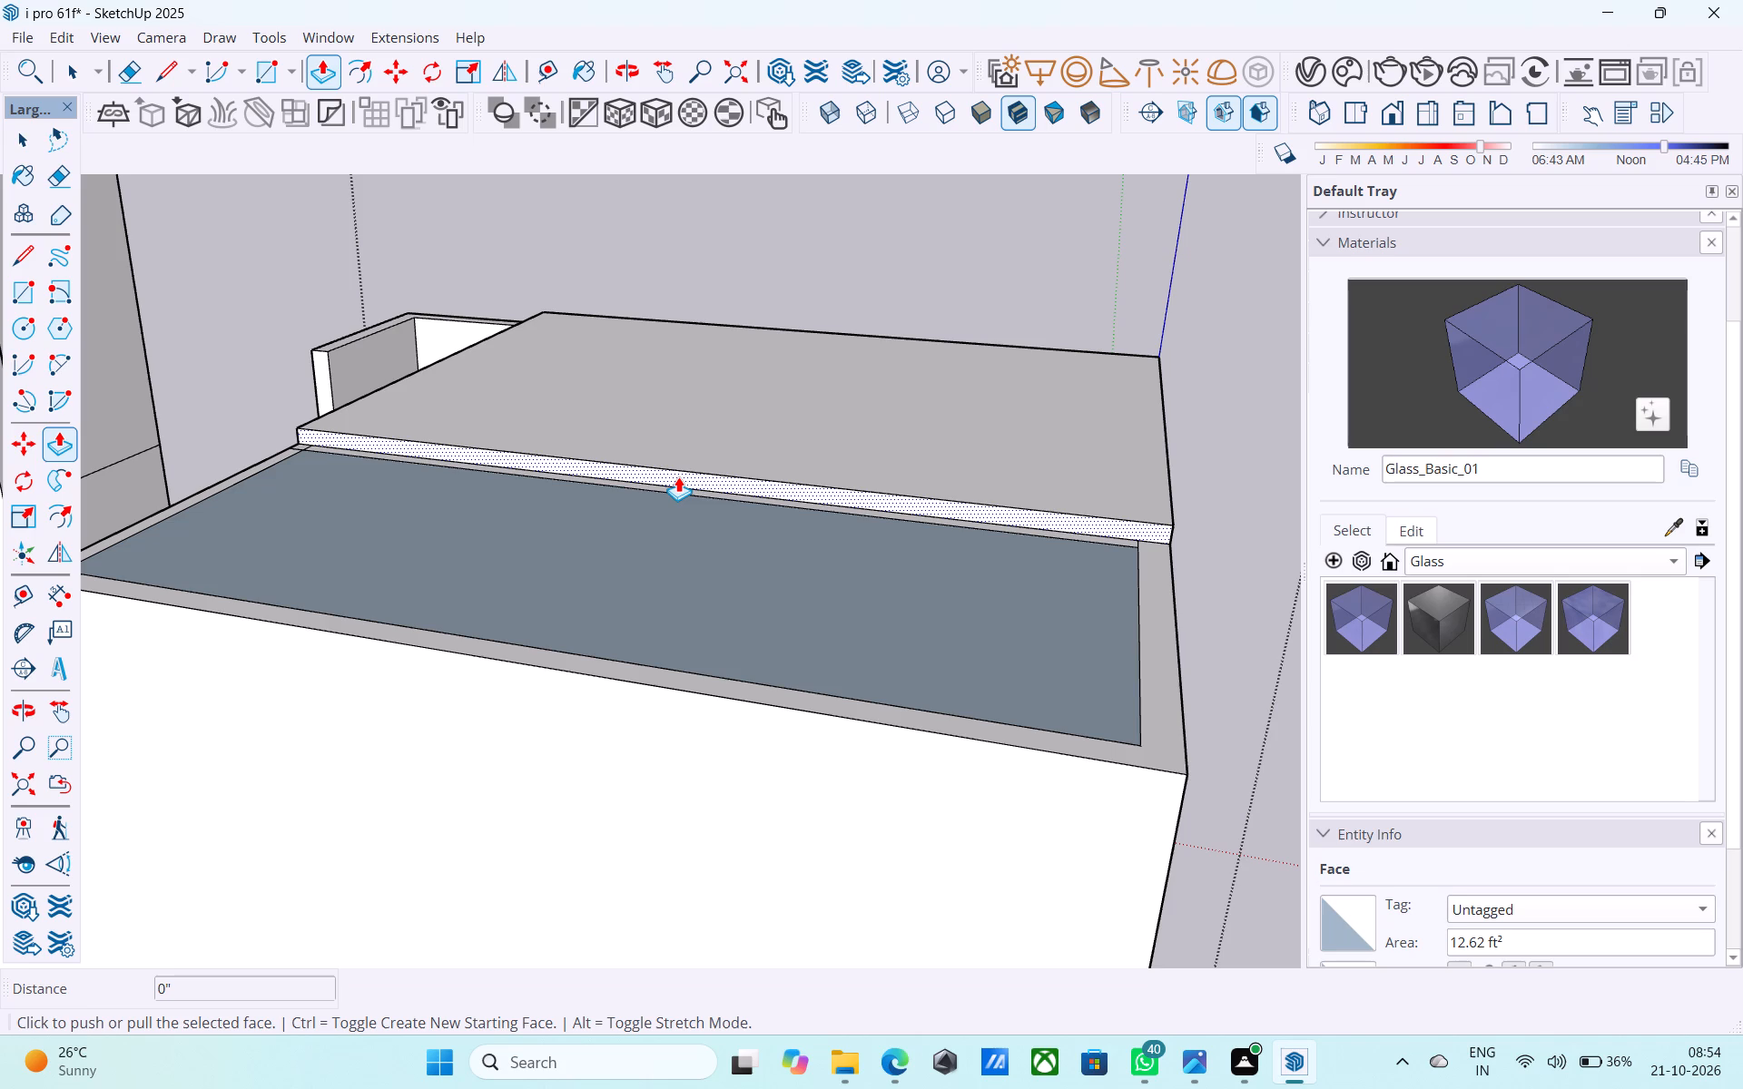
left_click(677, 474)
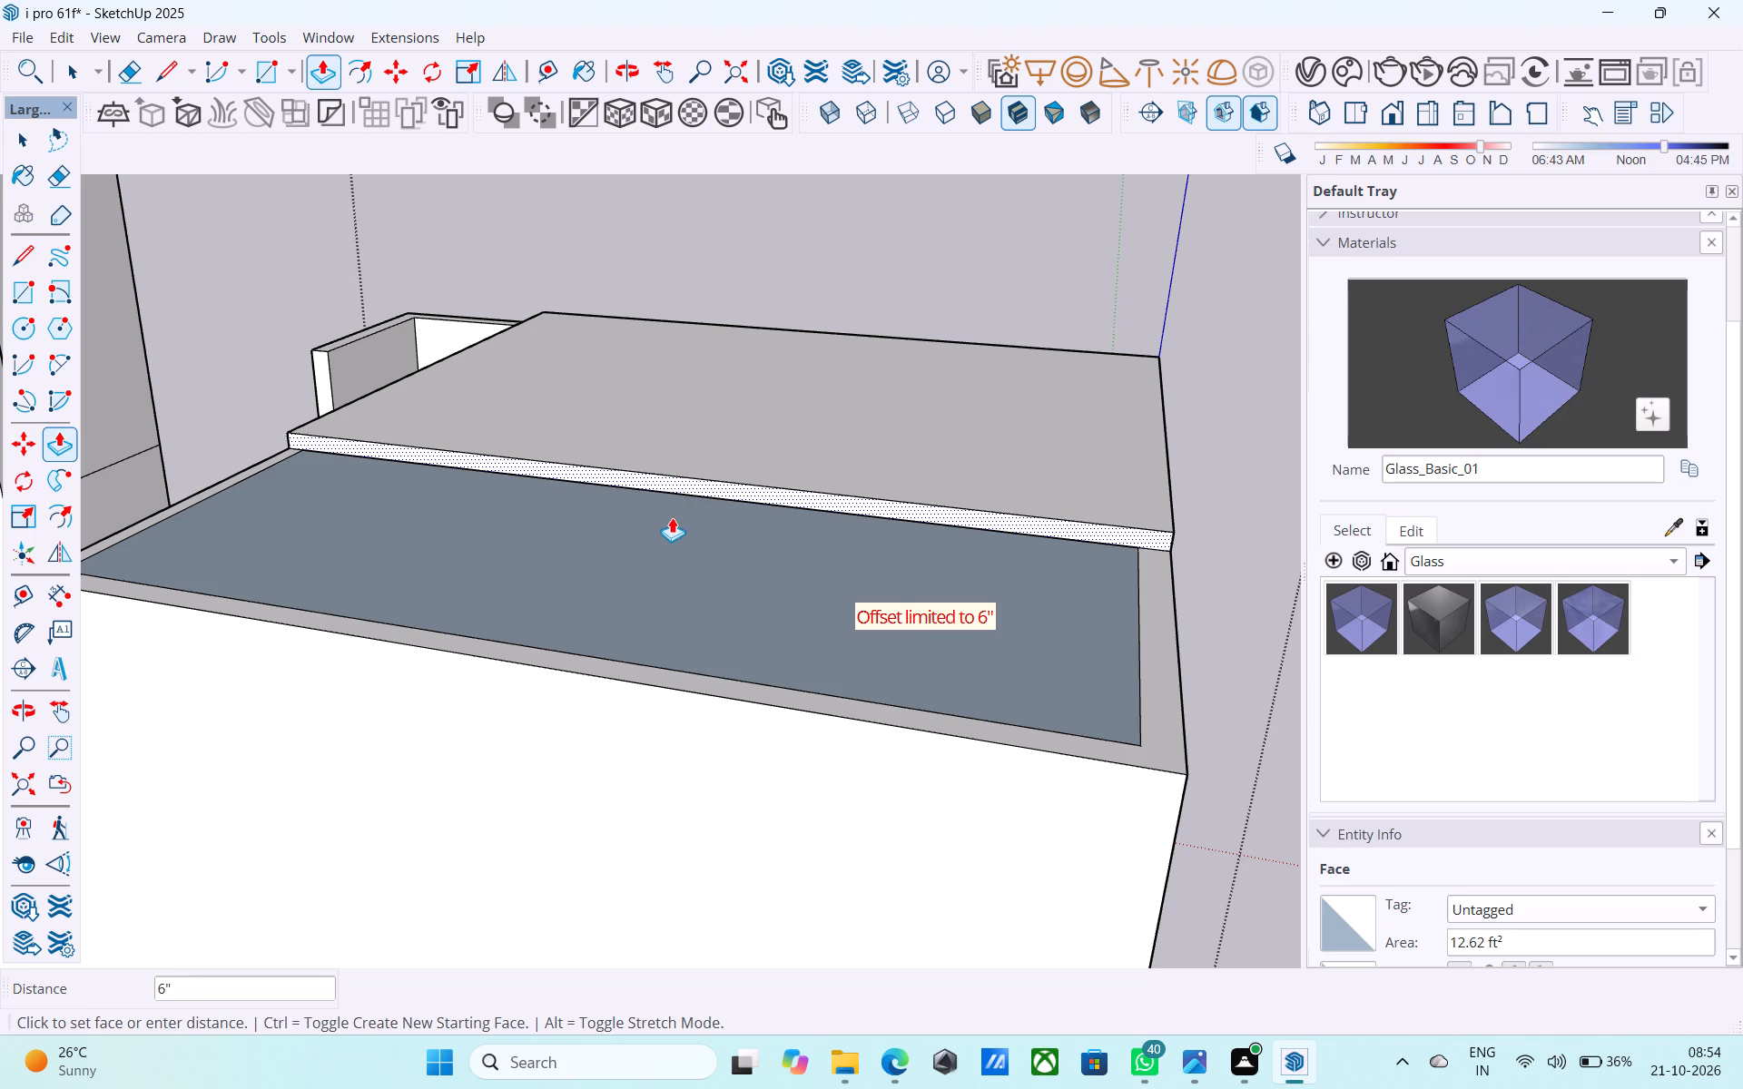
scroll(665, 564, "down", 5)
middle_click_drag(665, 564, 641, 447)
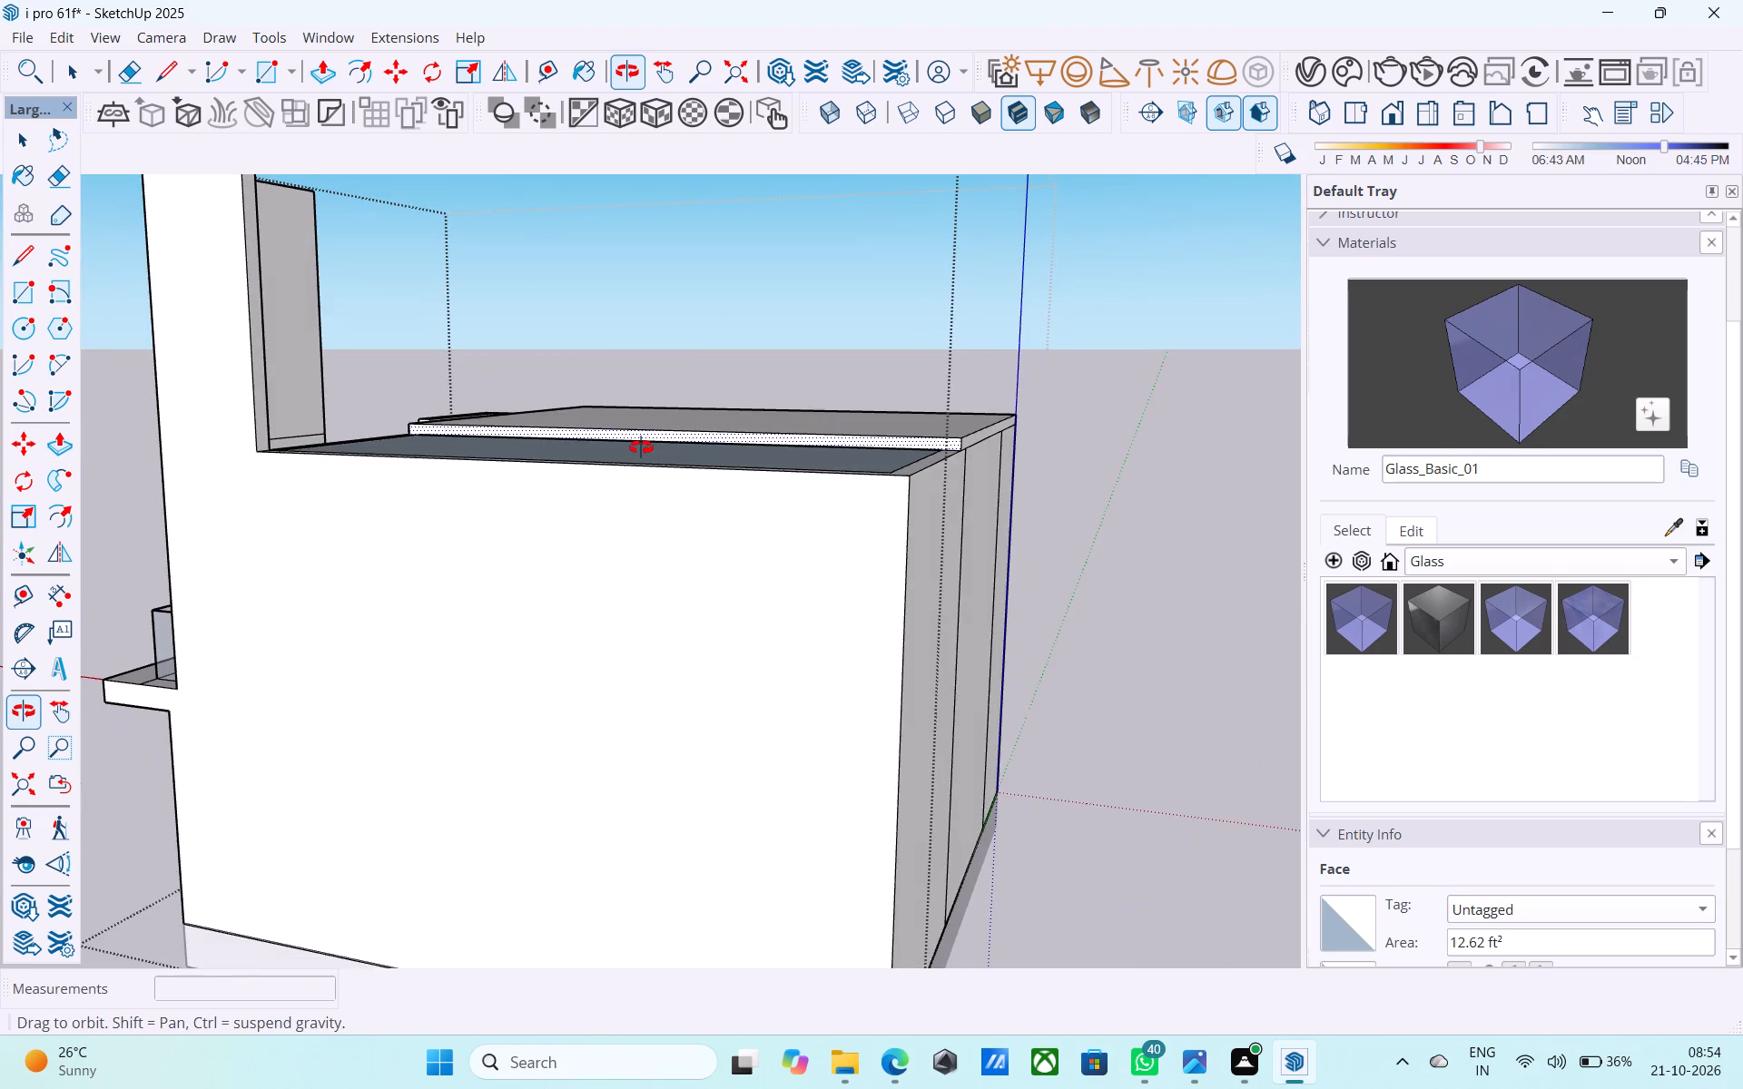
middle_click_drag(641, 447, 639, 386)
middle_click_drag(696, 397, 675, 530)
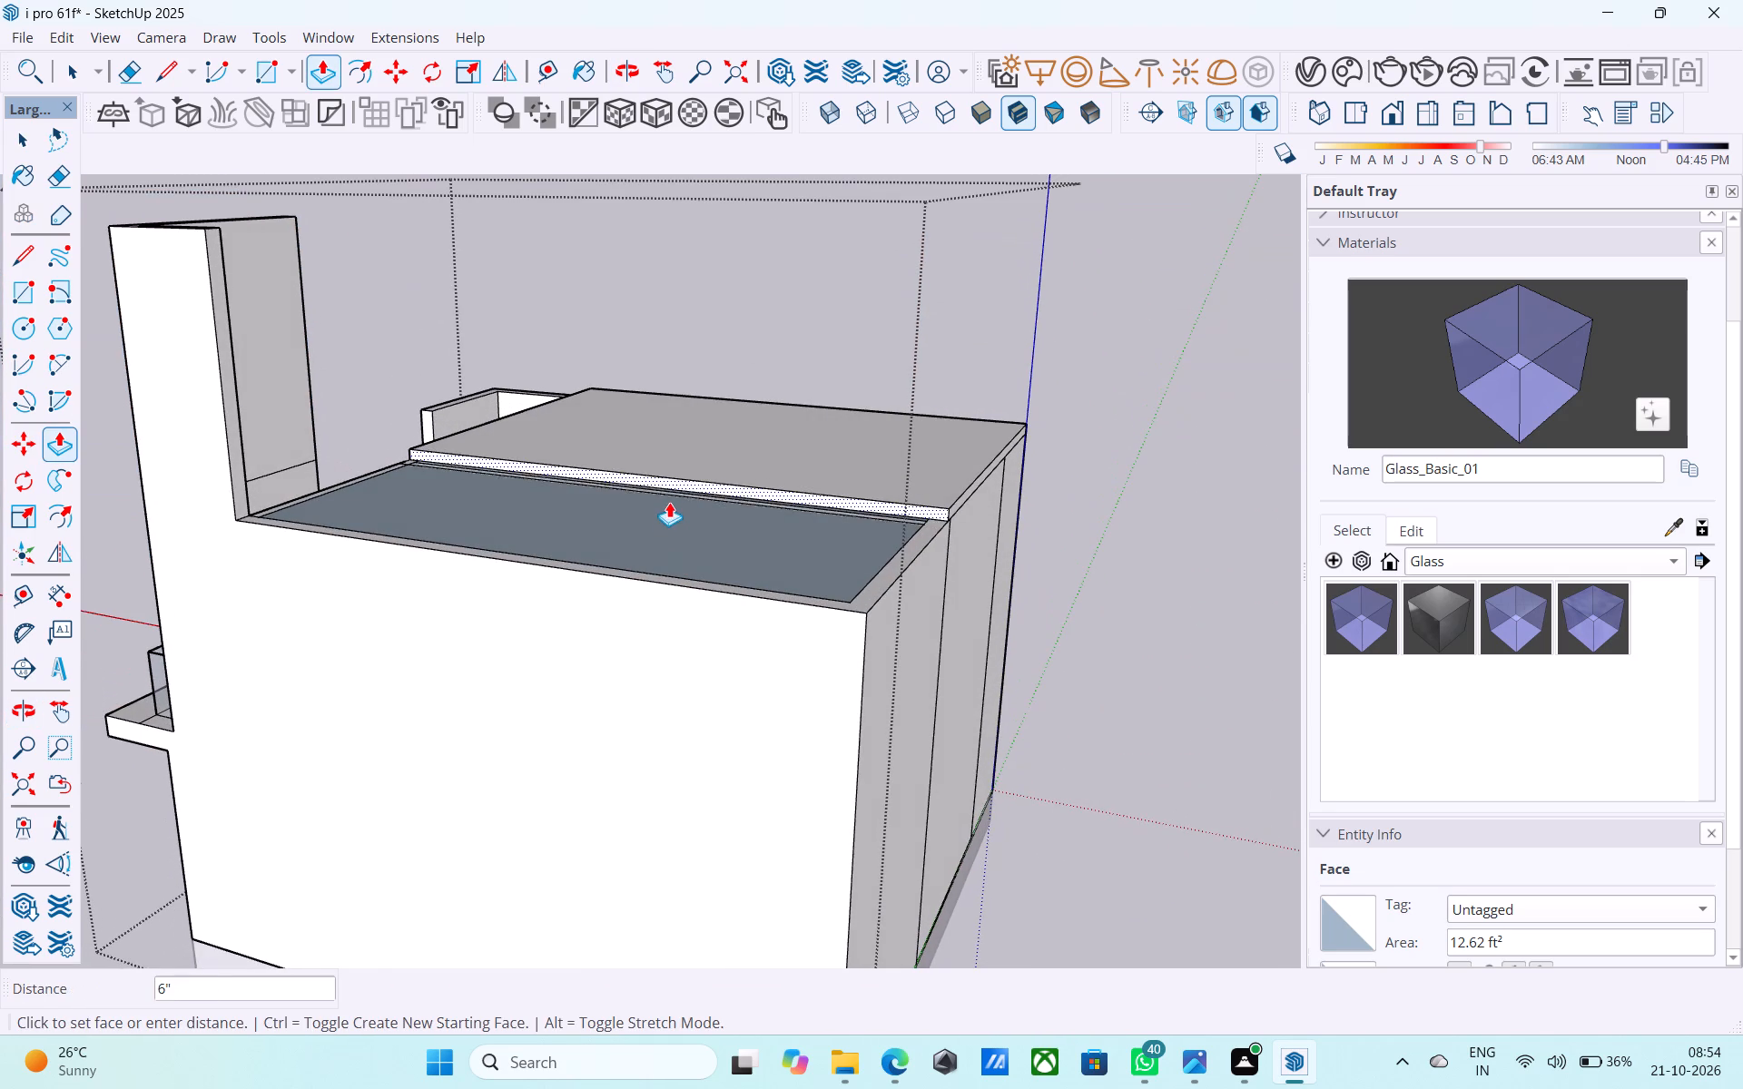
left_click(635, 563)
left_click(687, 474)
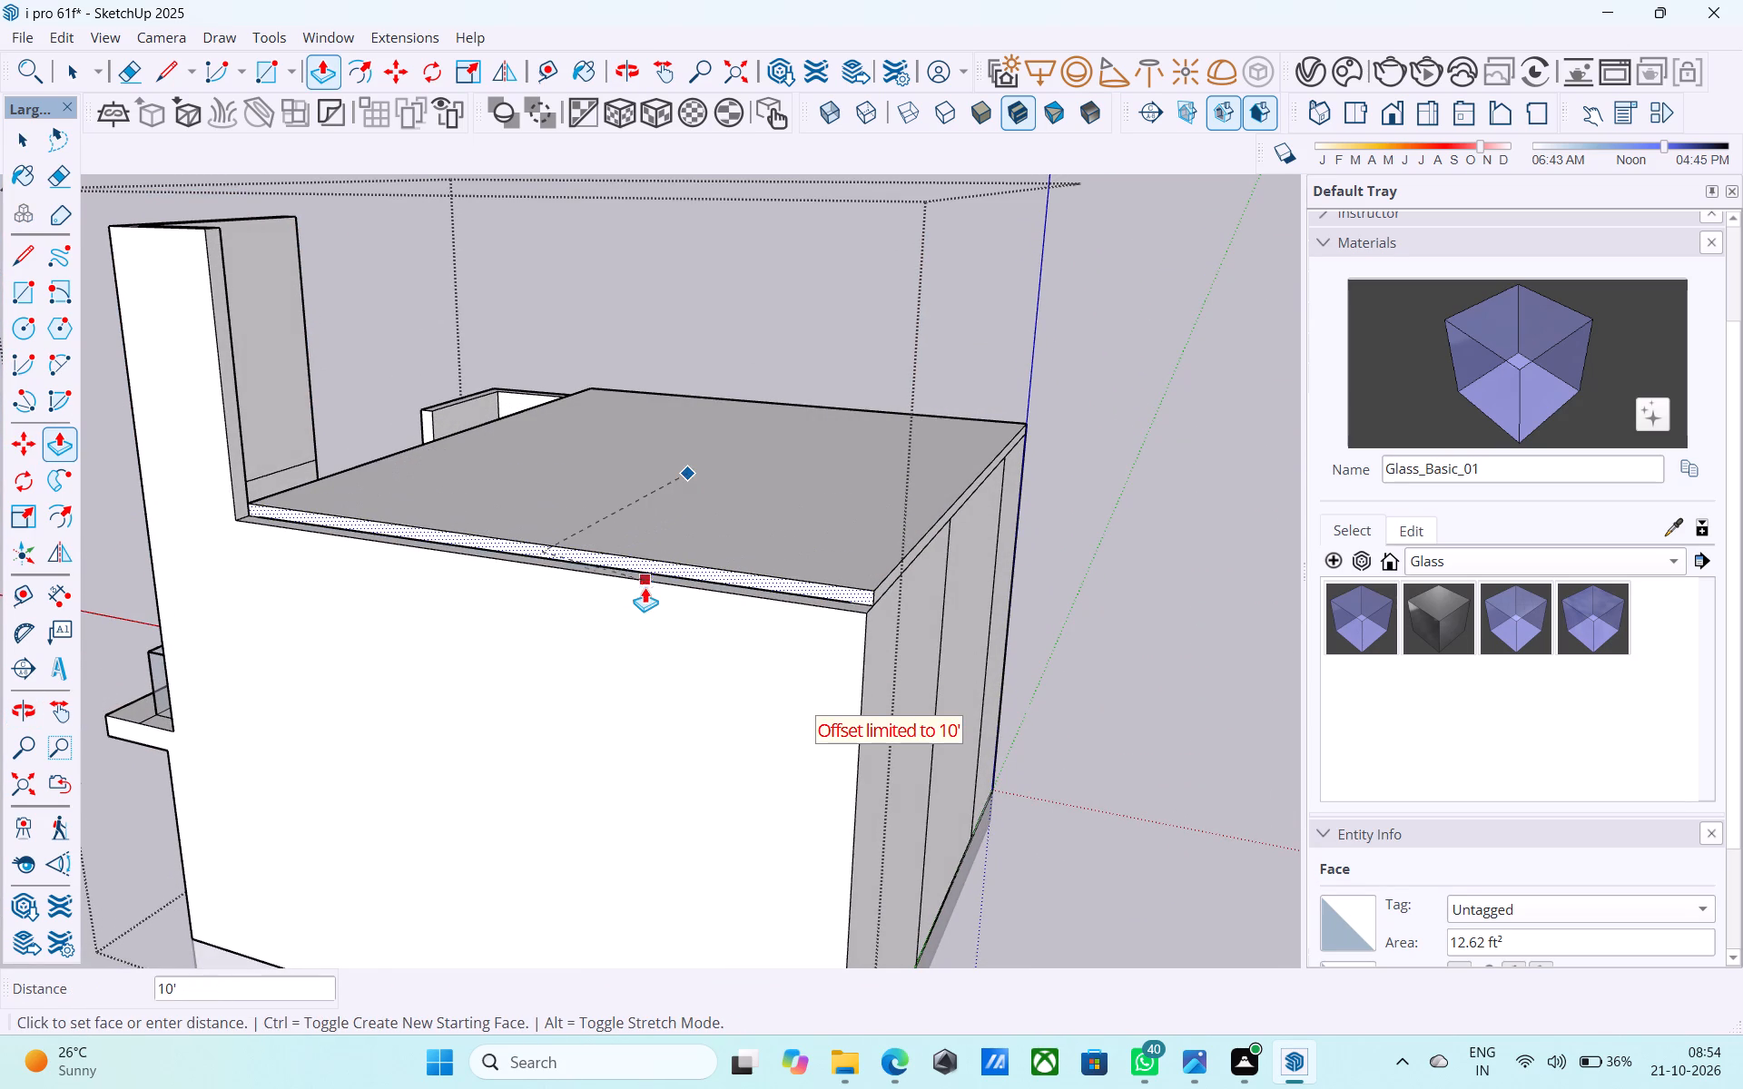
left_click(643, 599)
left_click(627, 552)
left_click(622, 594)
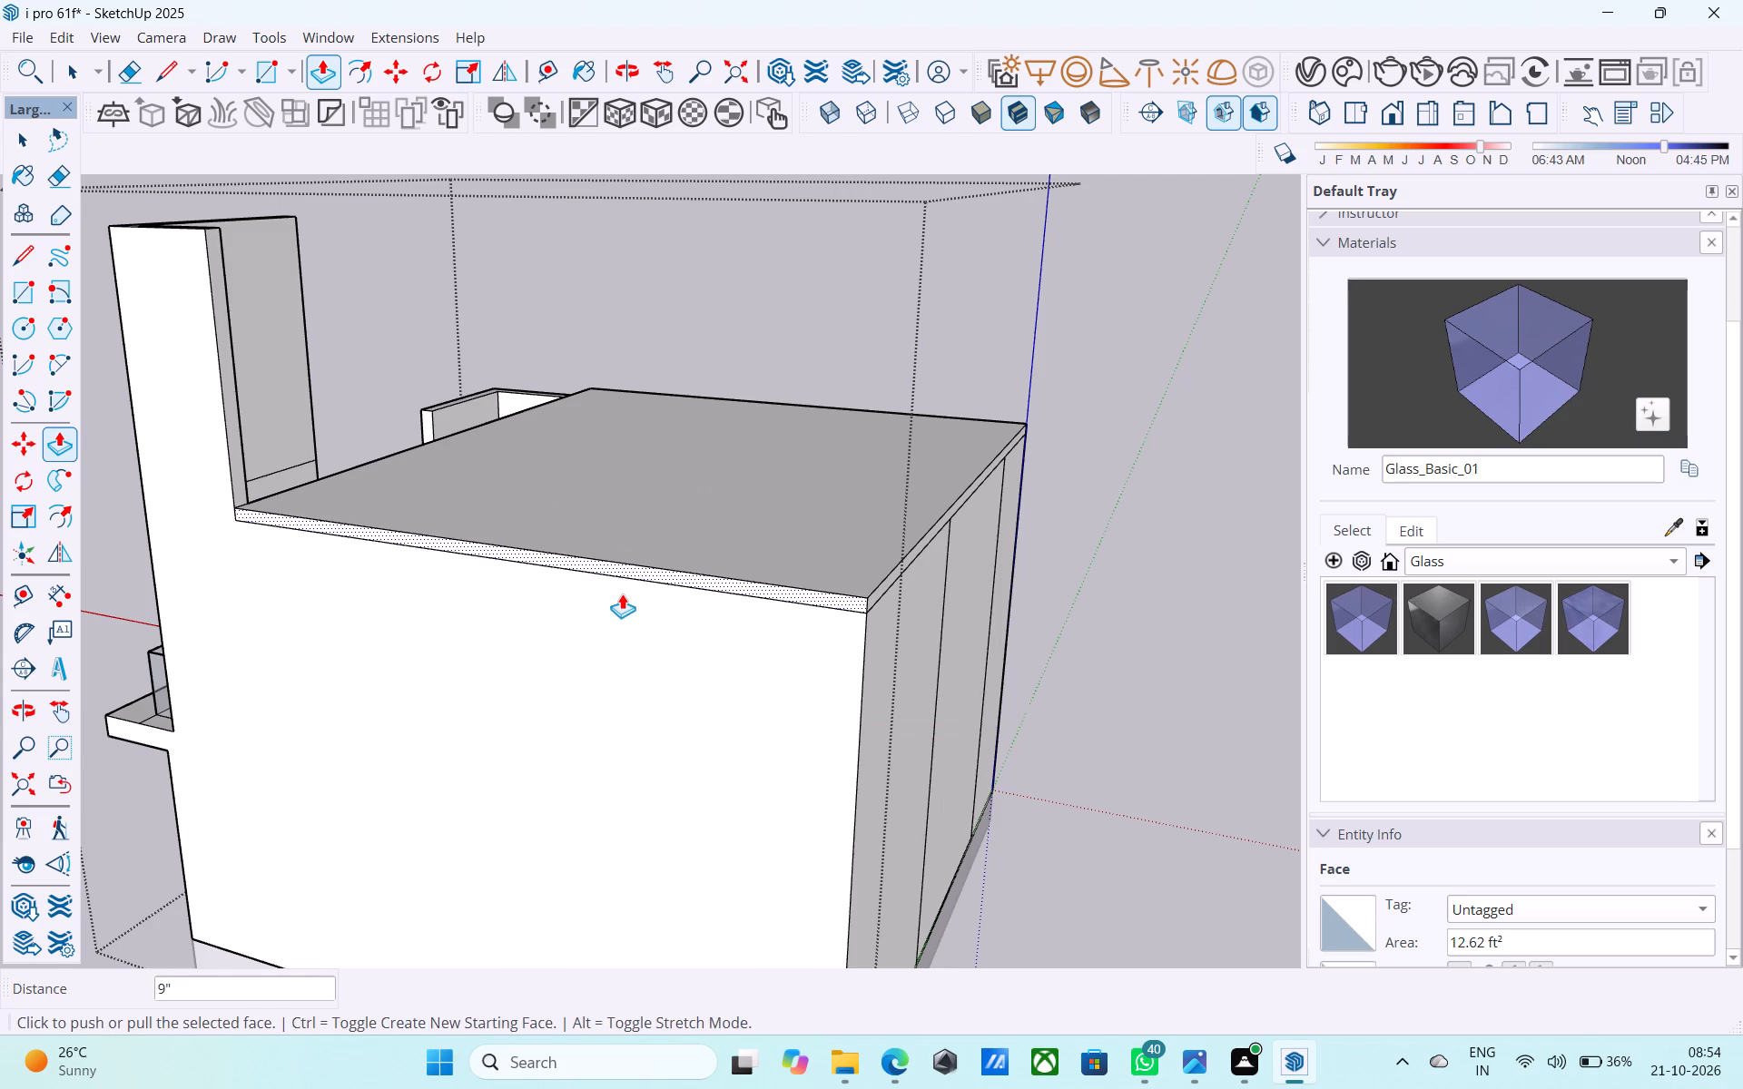
Examine the extended roof slab and the overall building massing from the side, the front and above.
scroll(622, 594, "up", 1)
middle_click_drag(622, 594, 637, 501)
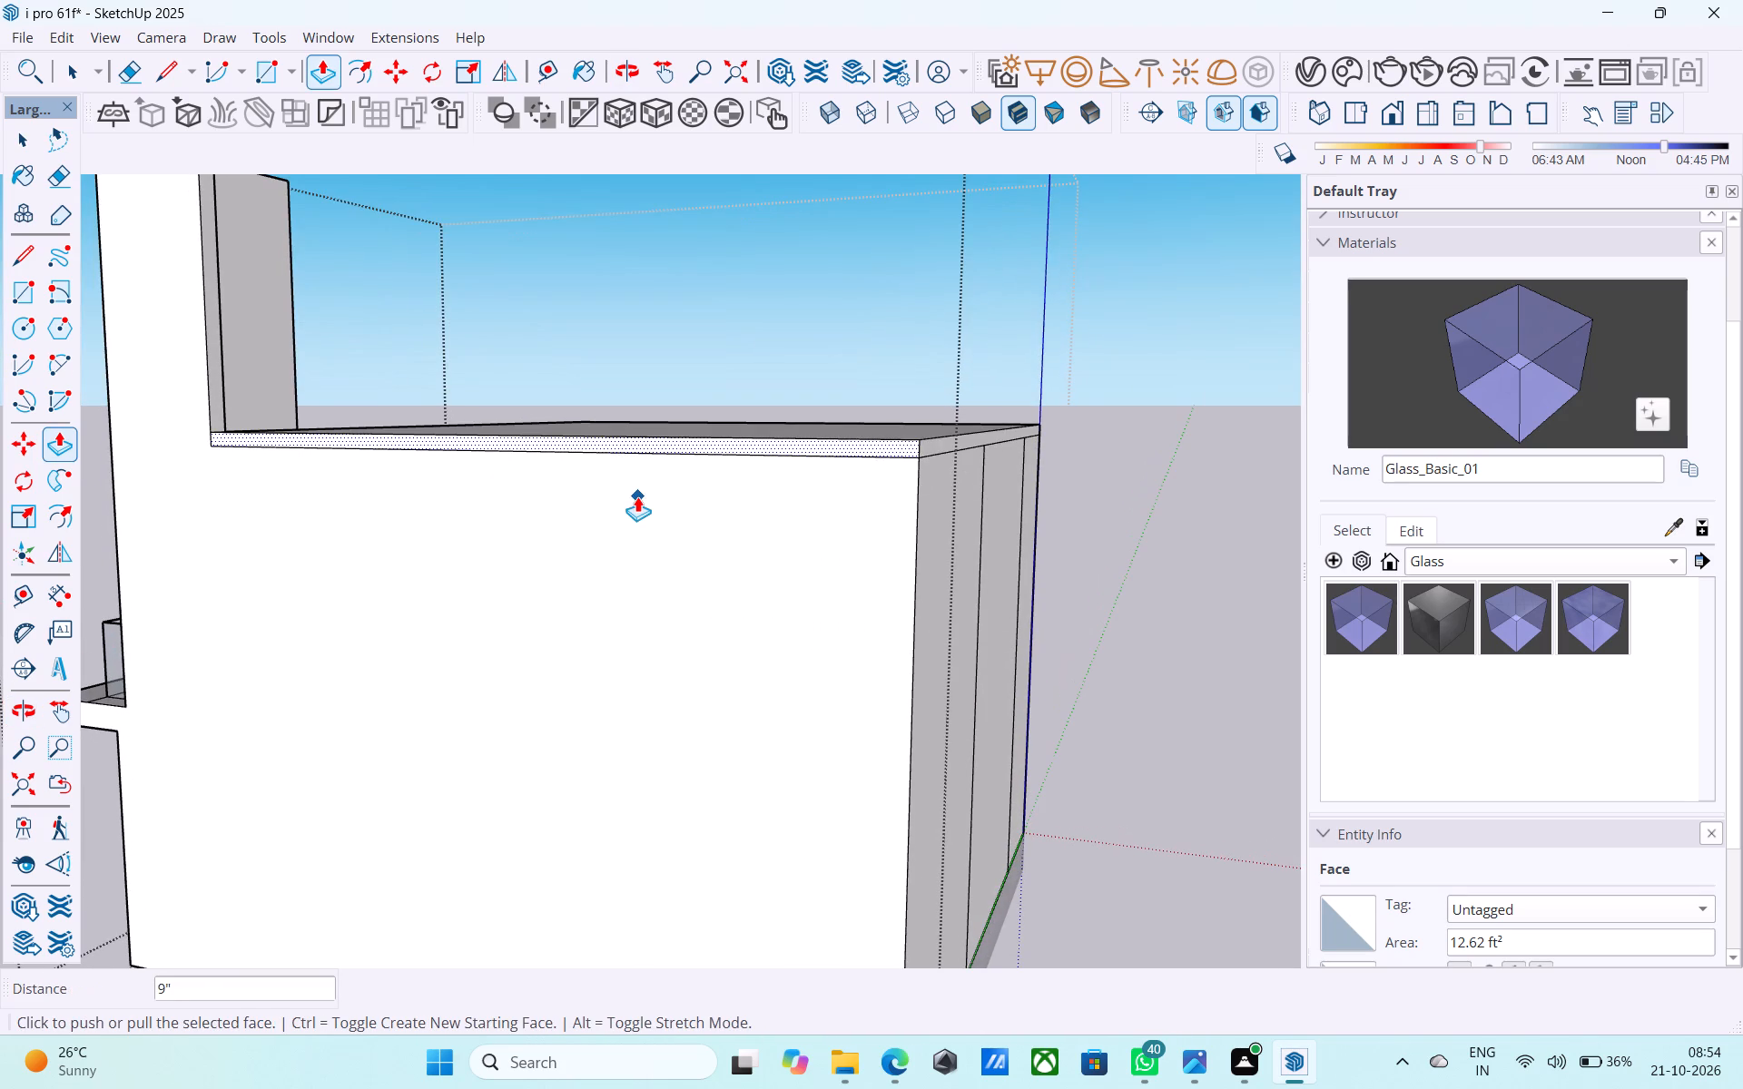
scroll(637, 496, "down", 4)
middle_click_drag(637, 496, 967, 442)
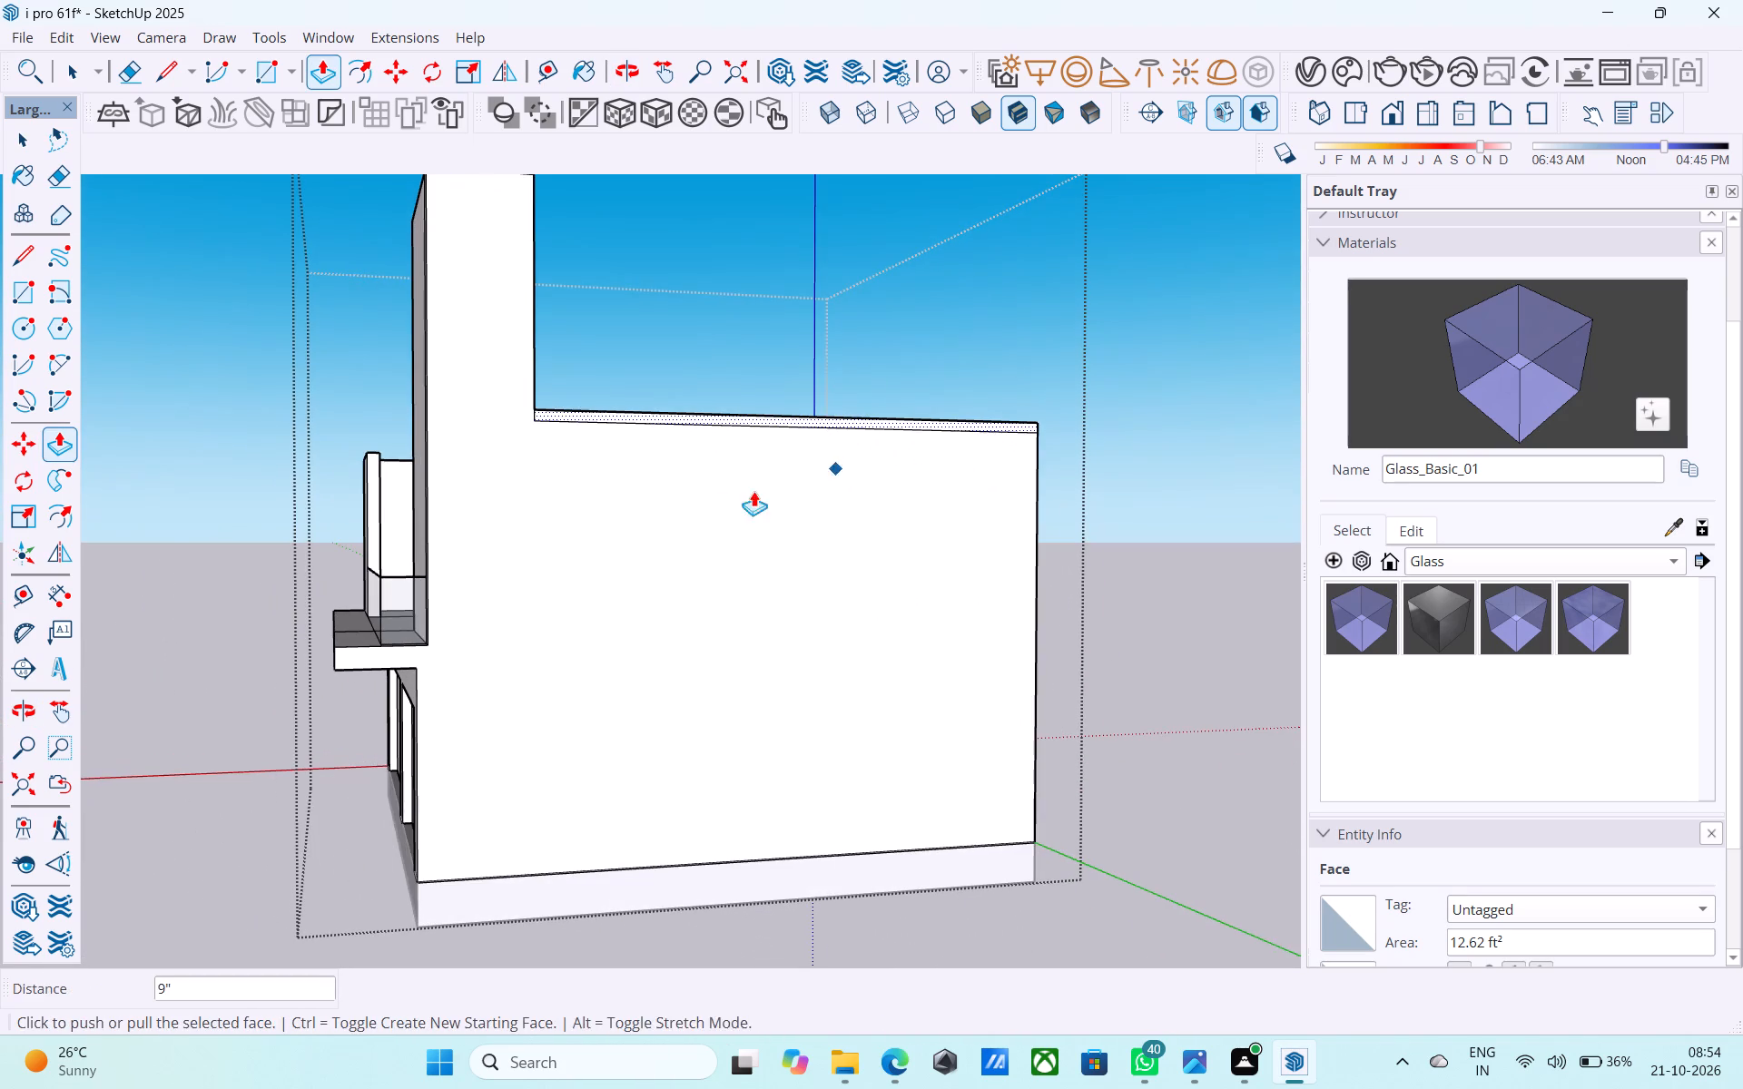
middle_click_drag(634, 523, 873, 510)
scroll(665, 600, "down", 5)
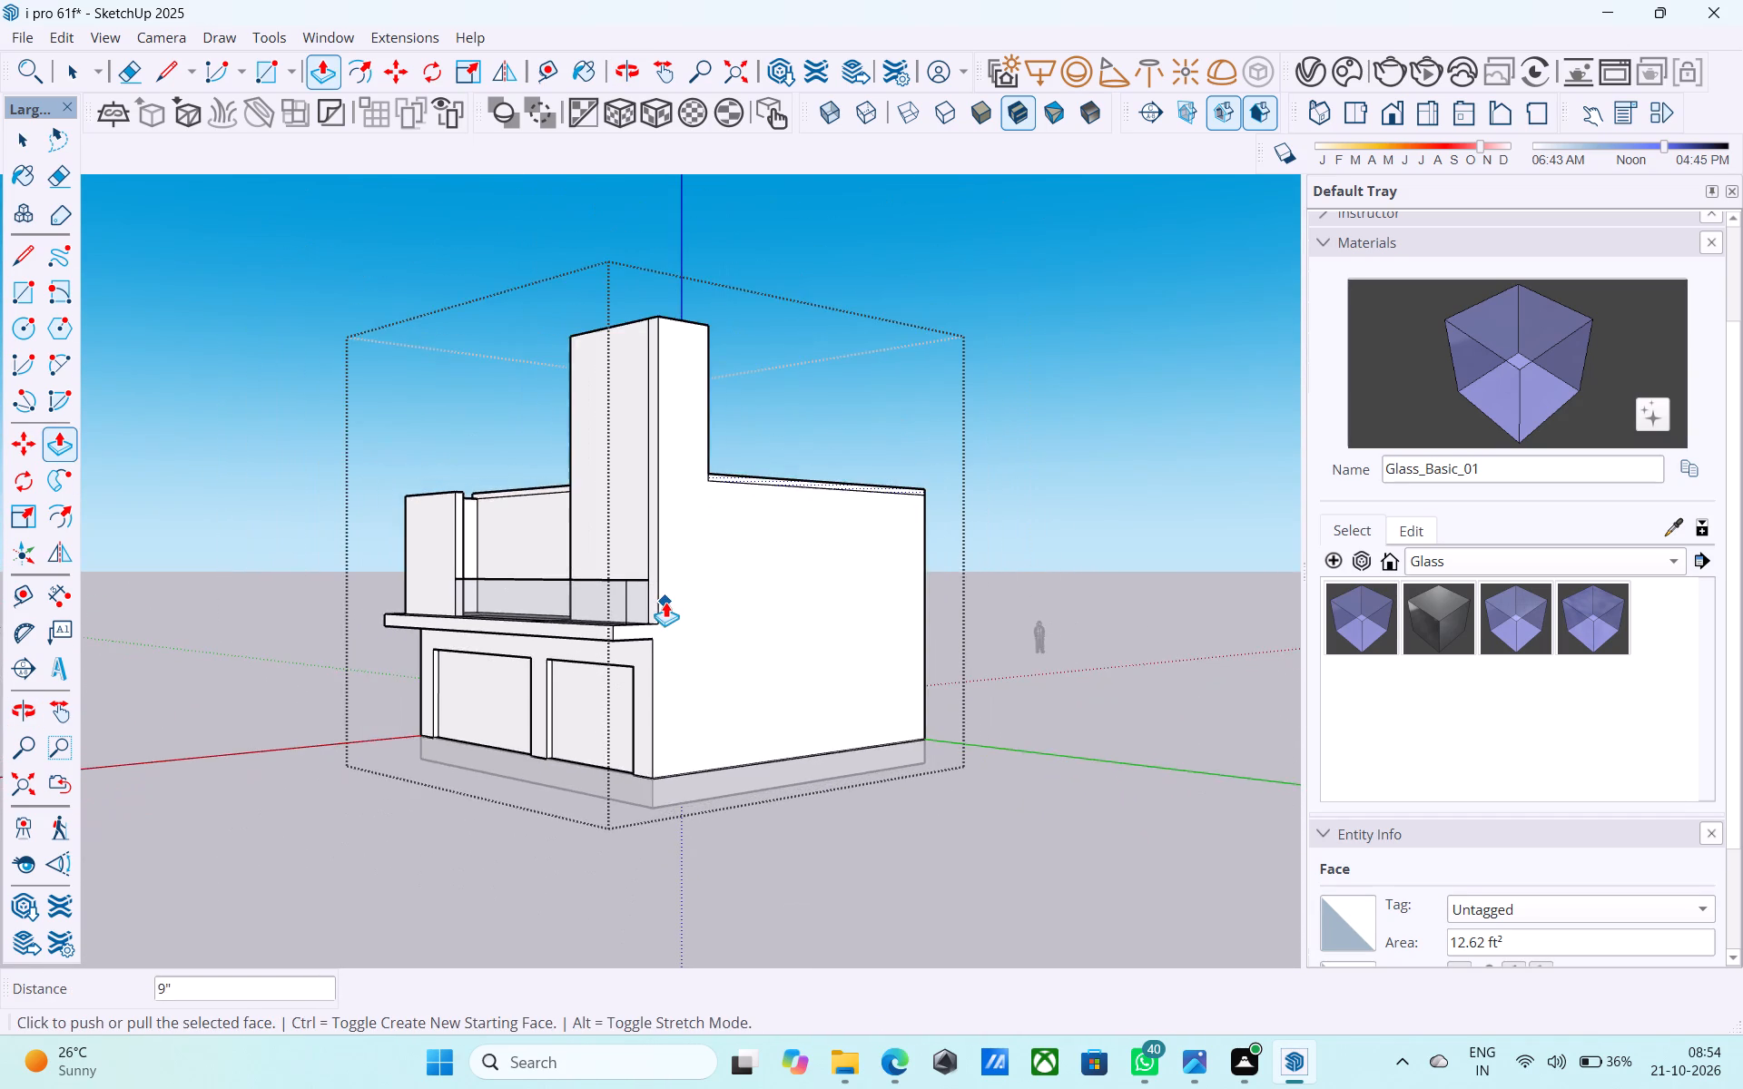
scroll(665, 602, "down", 4)
middle_click_drag(664, 599, 917, 541)
middle_click_drag(751, 506, 997, 662)
scroll(921, 442, "up", 6)
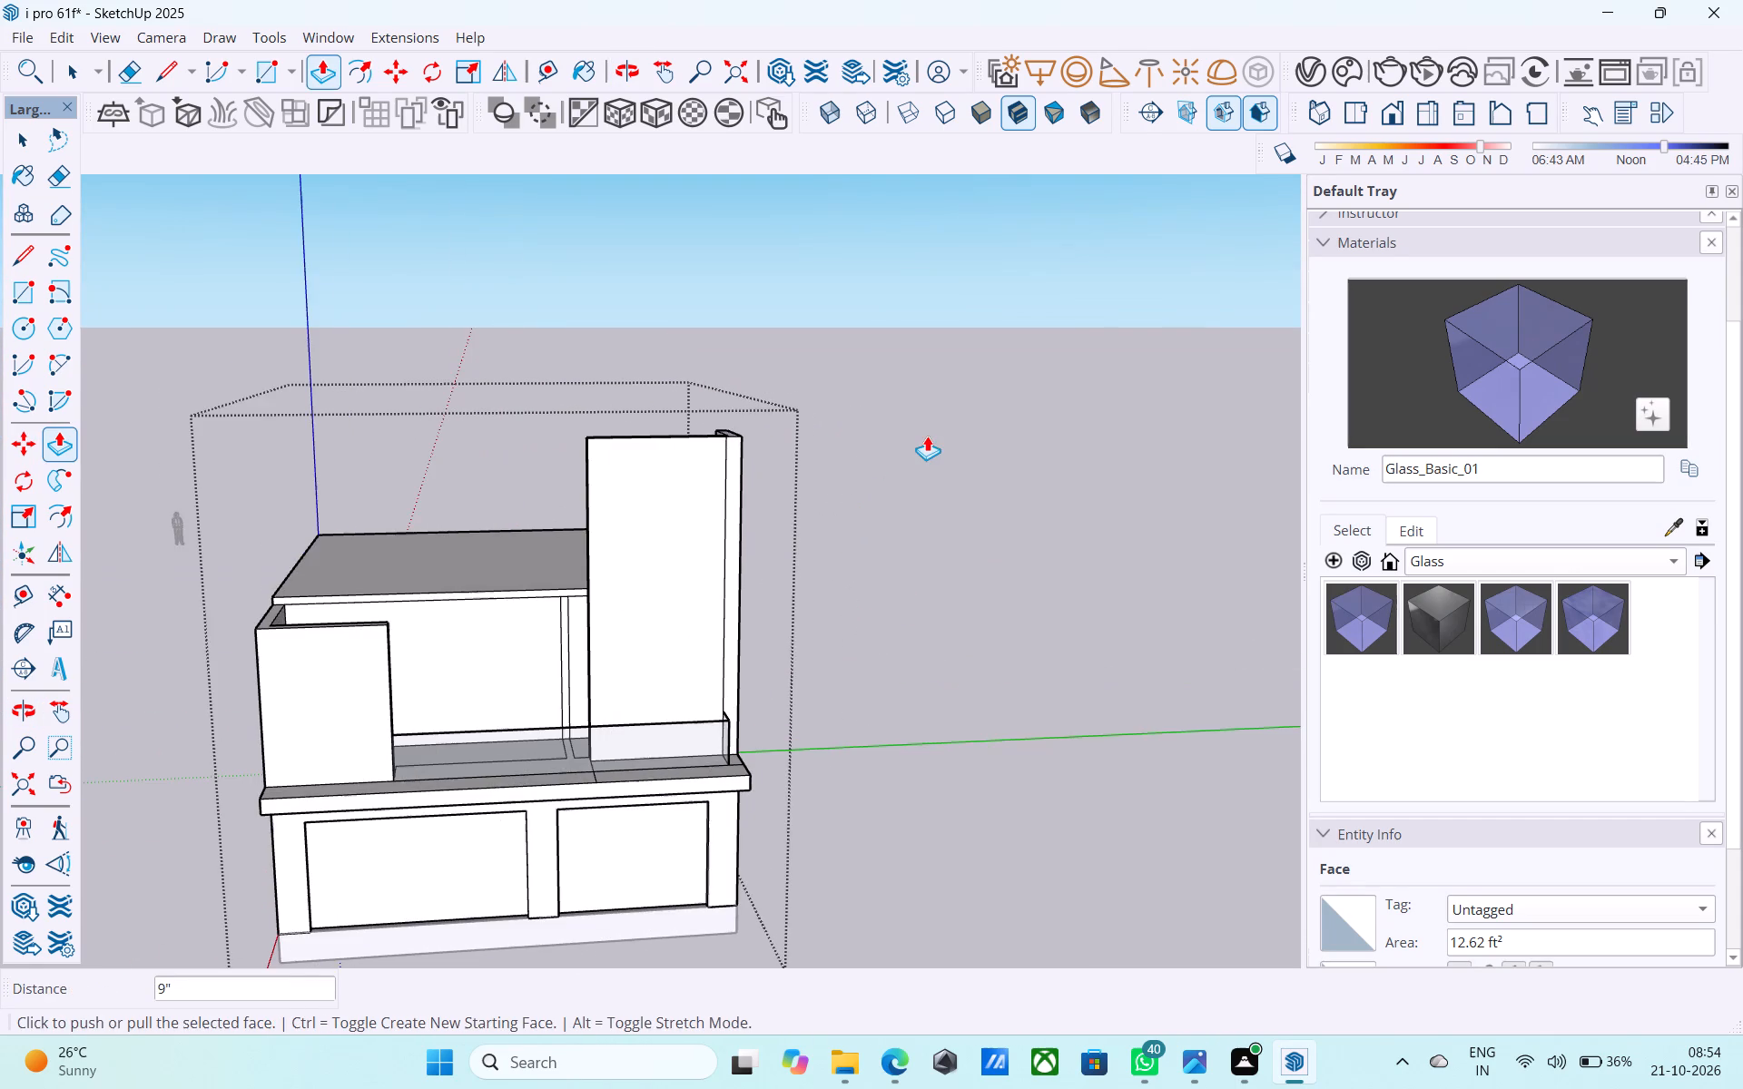
middle_click_drag(901, 449, 1223, 439)
middle_click_drag(994, 554, 1110, 460)
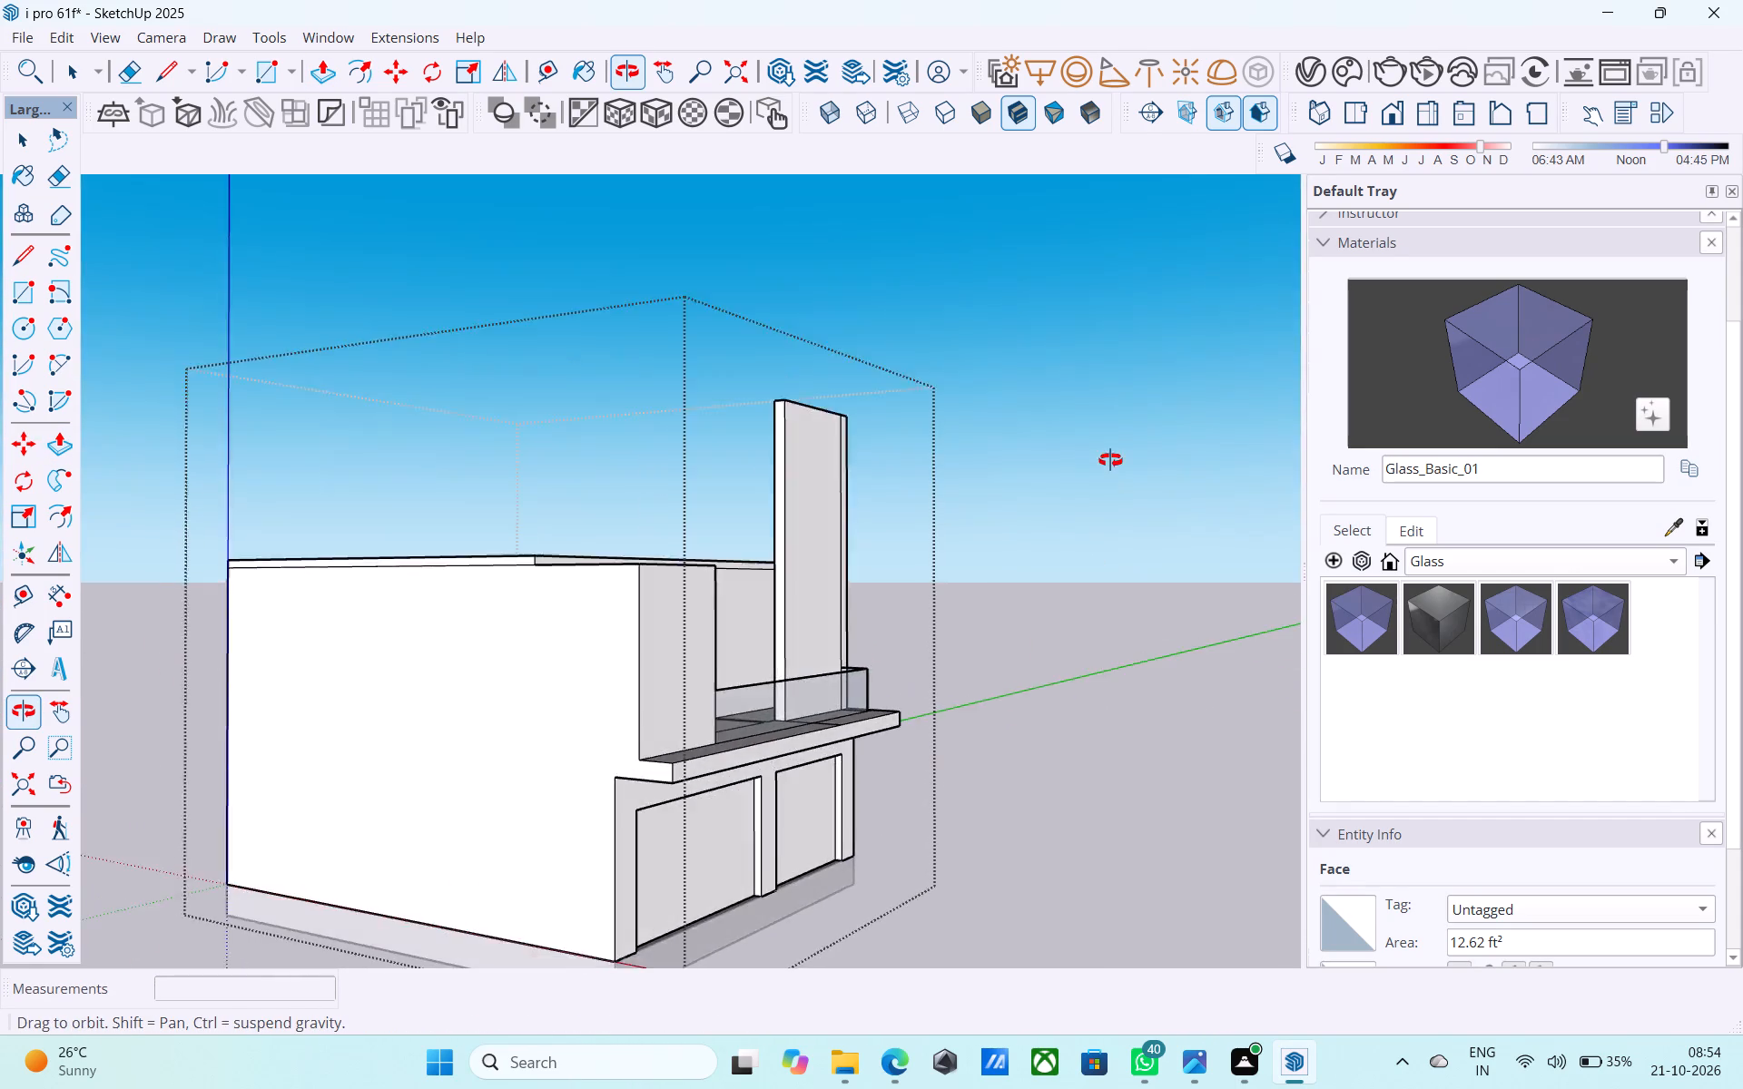
middle_click_drag(1110, 460, 1071, 677)
scroll(996, 542, "down", 3)
middle_click_drag(998, 552, 1006, 703)
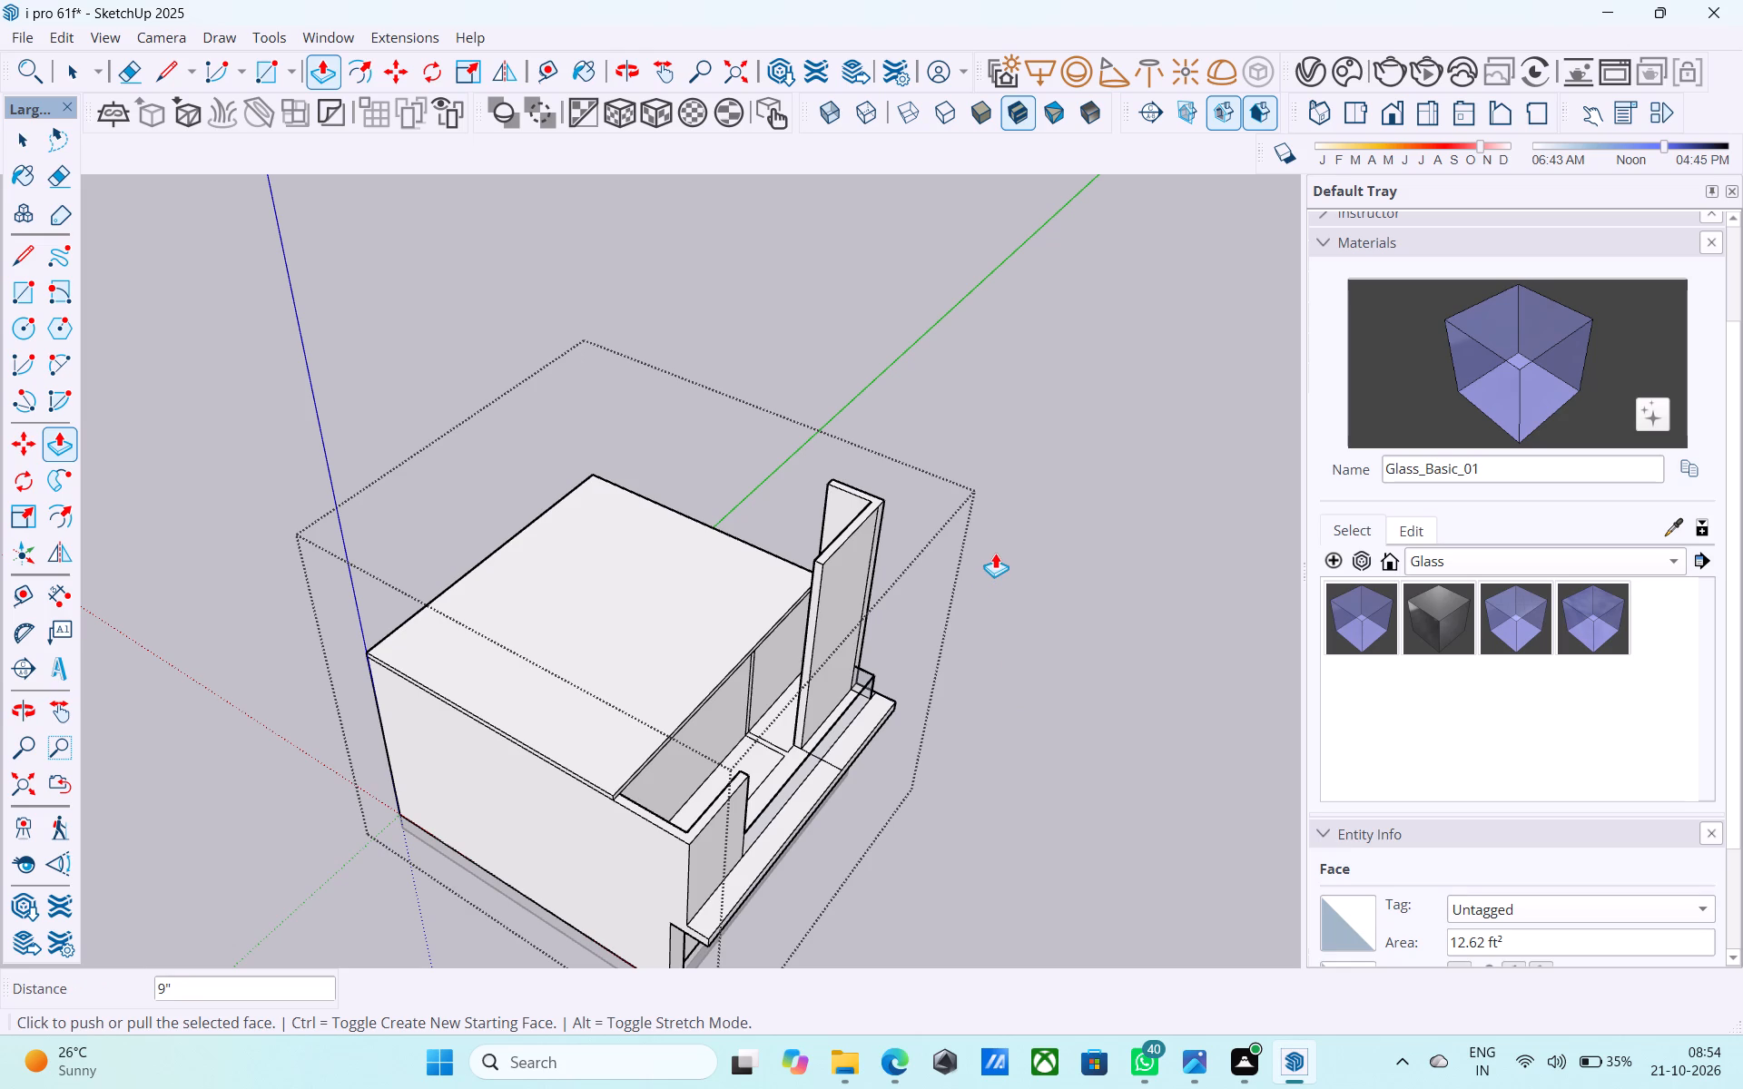
scroll(995, 553, "down", 2)
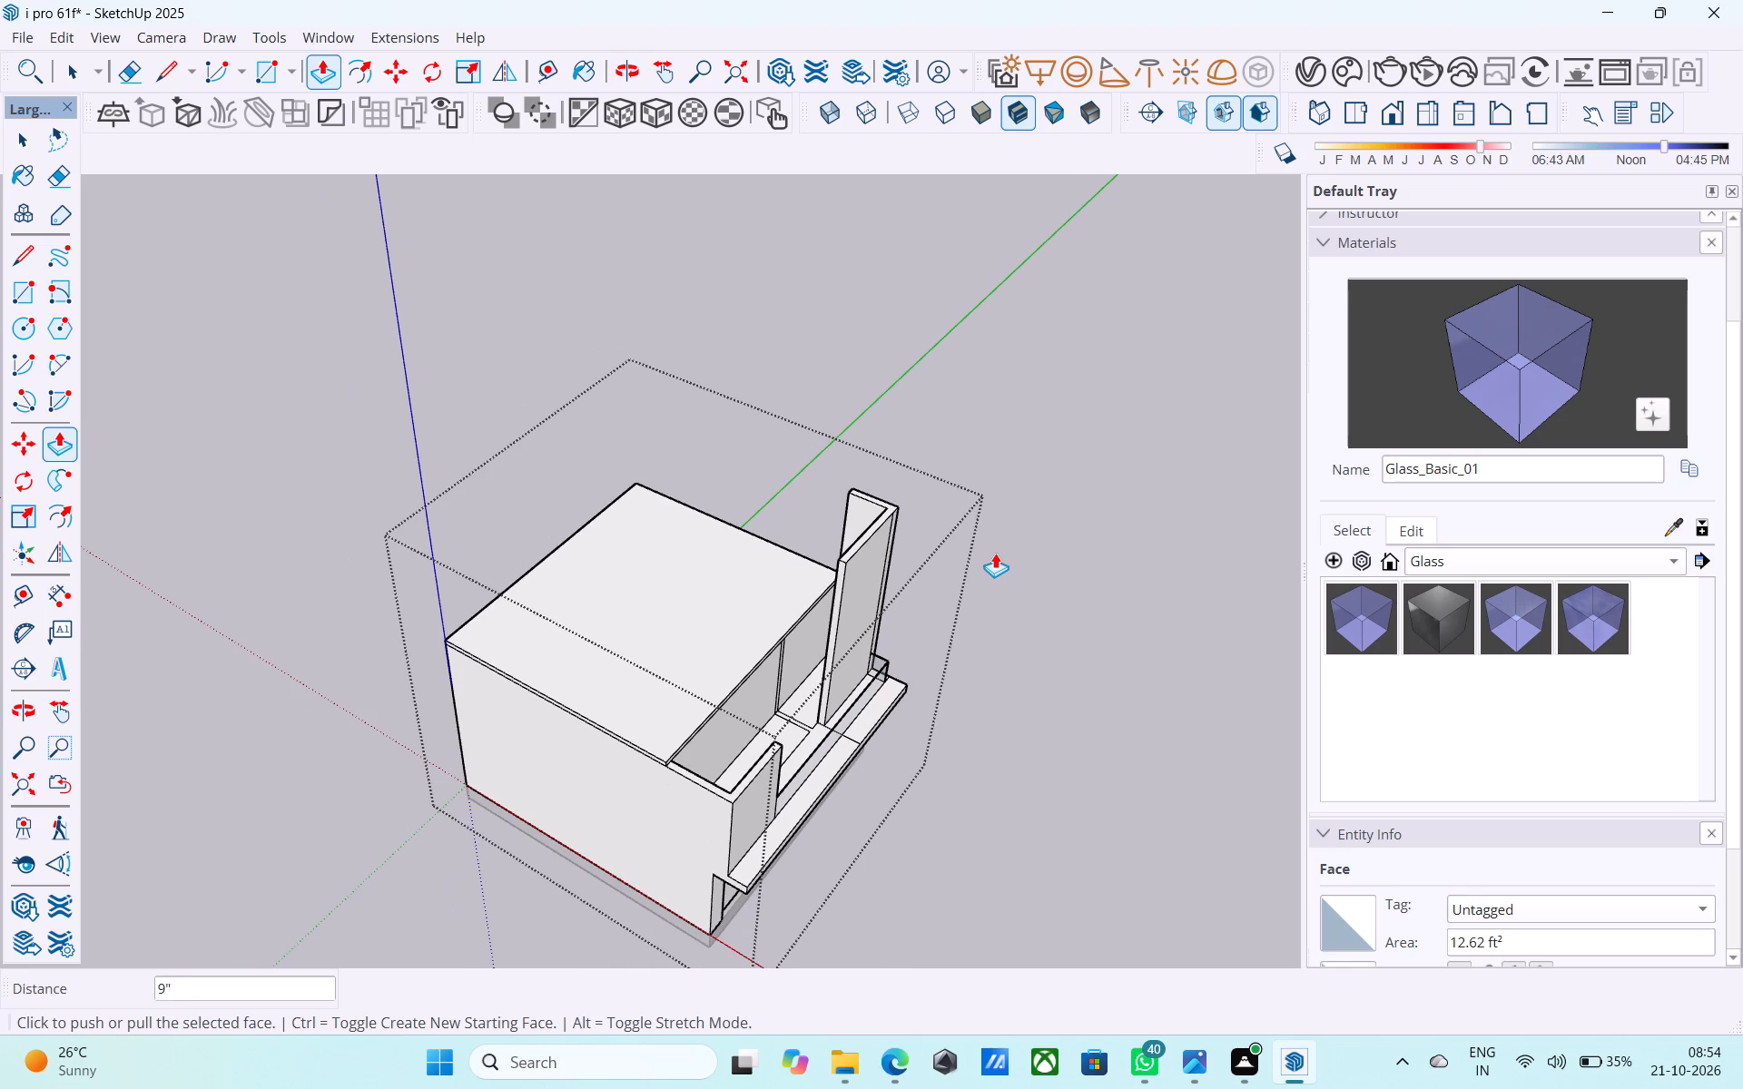
scroll(997, 553, "down", 1)
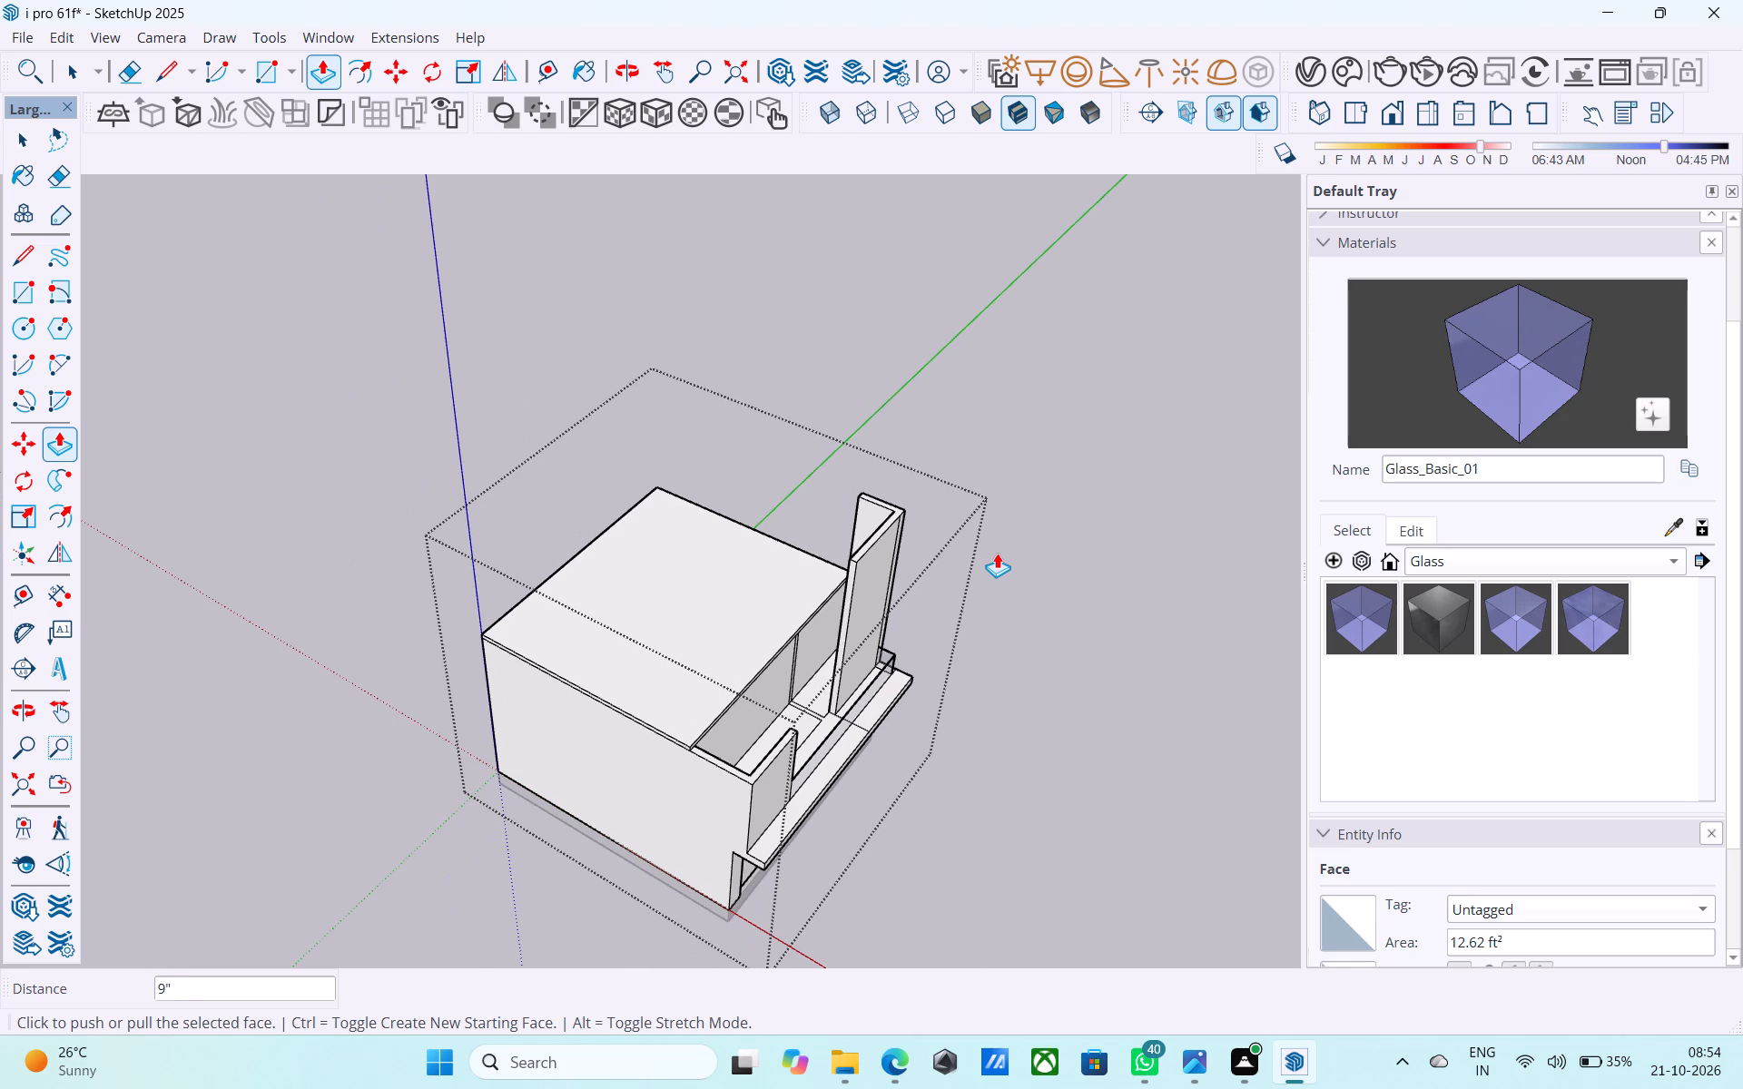
scroll(1141, 509, "down", 2)
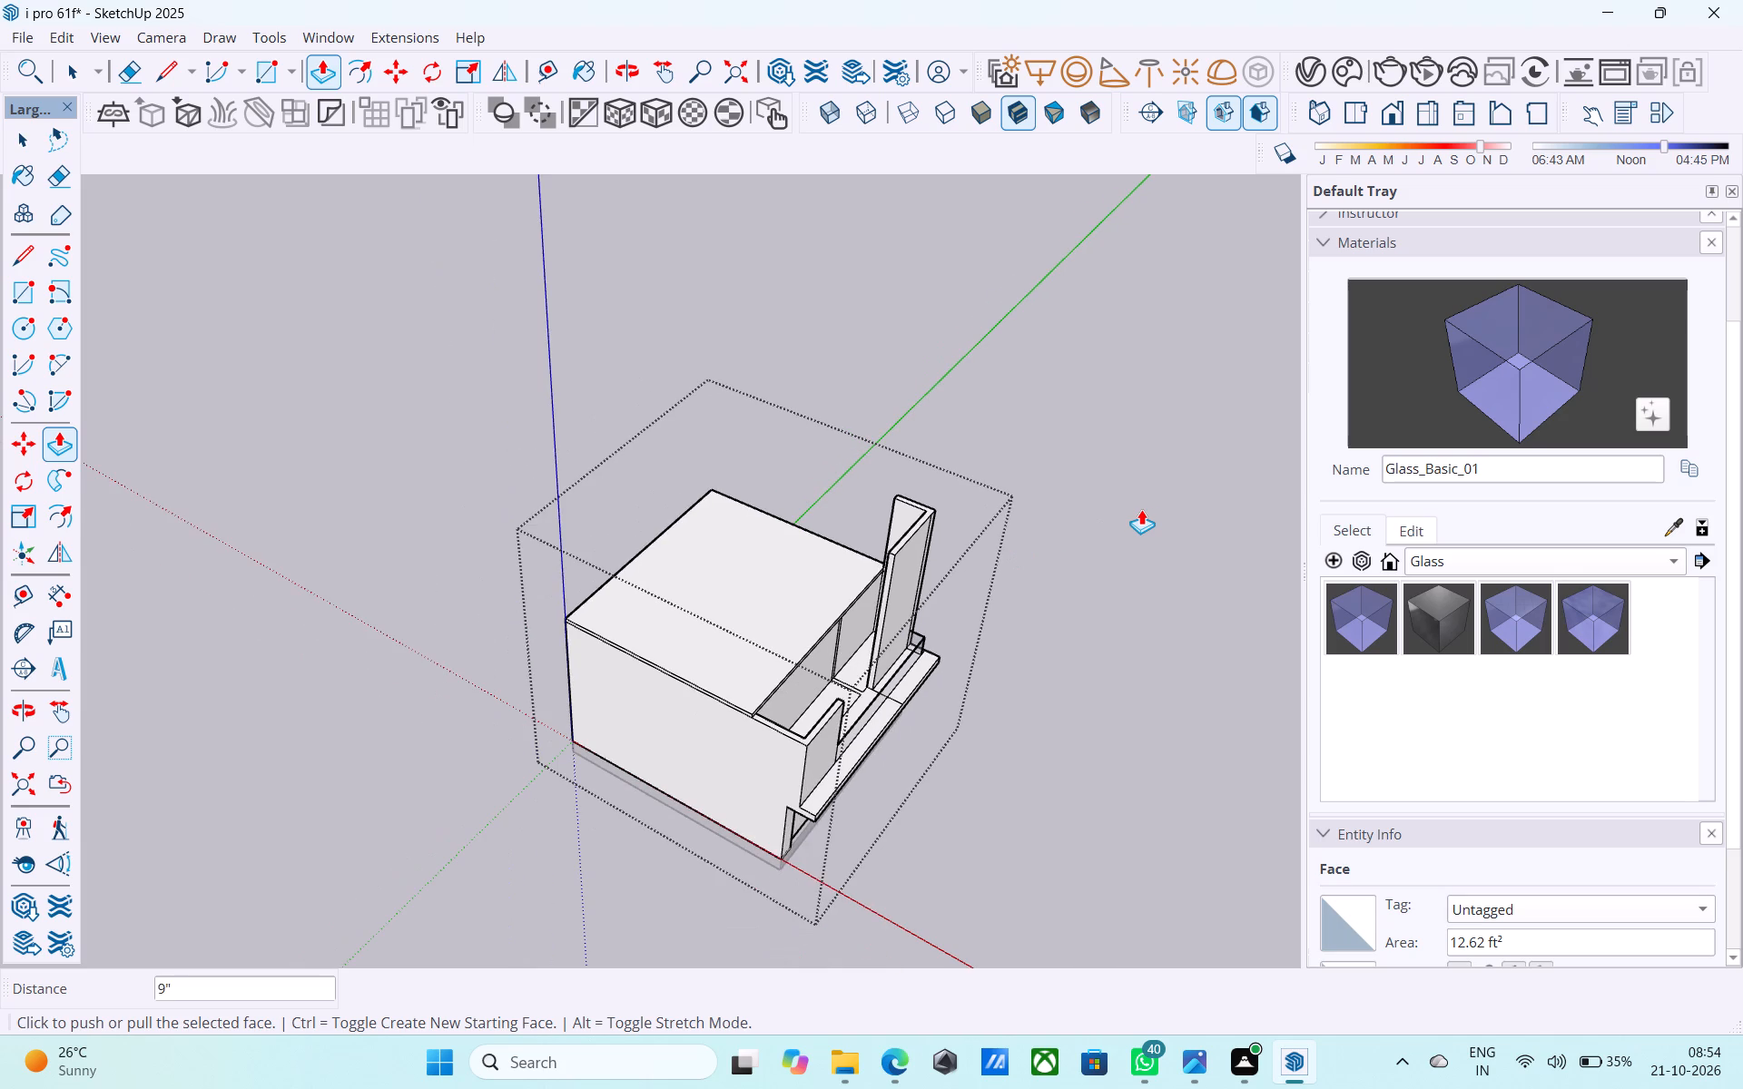
middle_click_drag(1141, 509, 1130, 512)
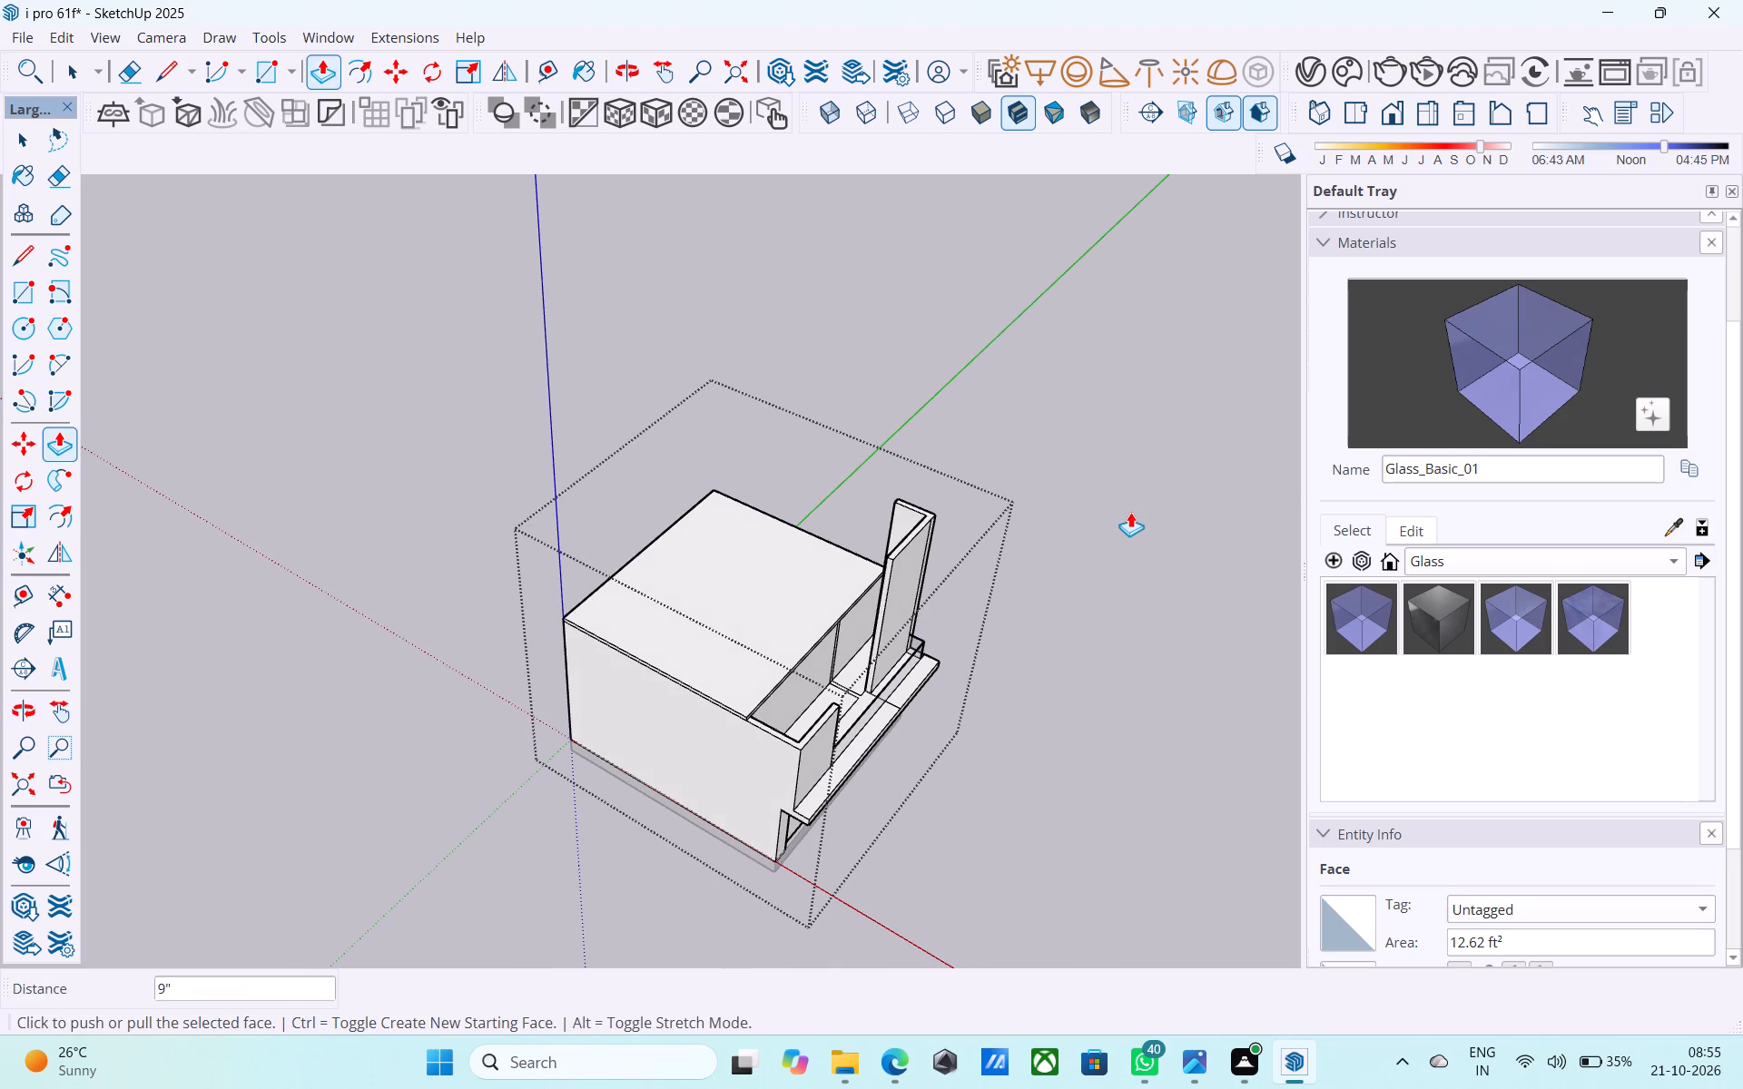
middle_click_drag(1130, 512, 1143, 476)
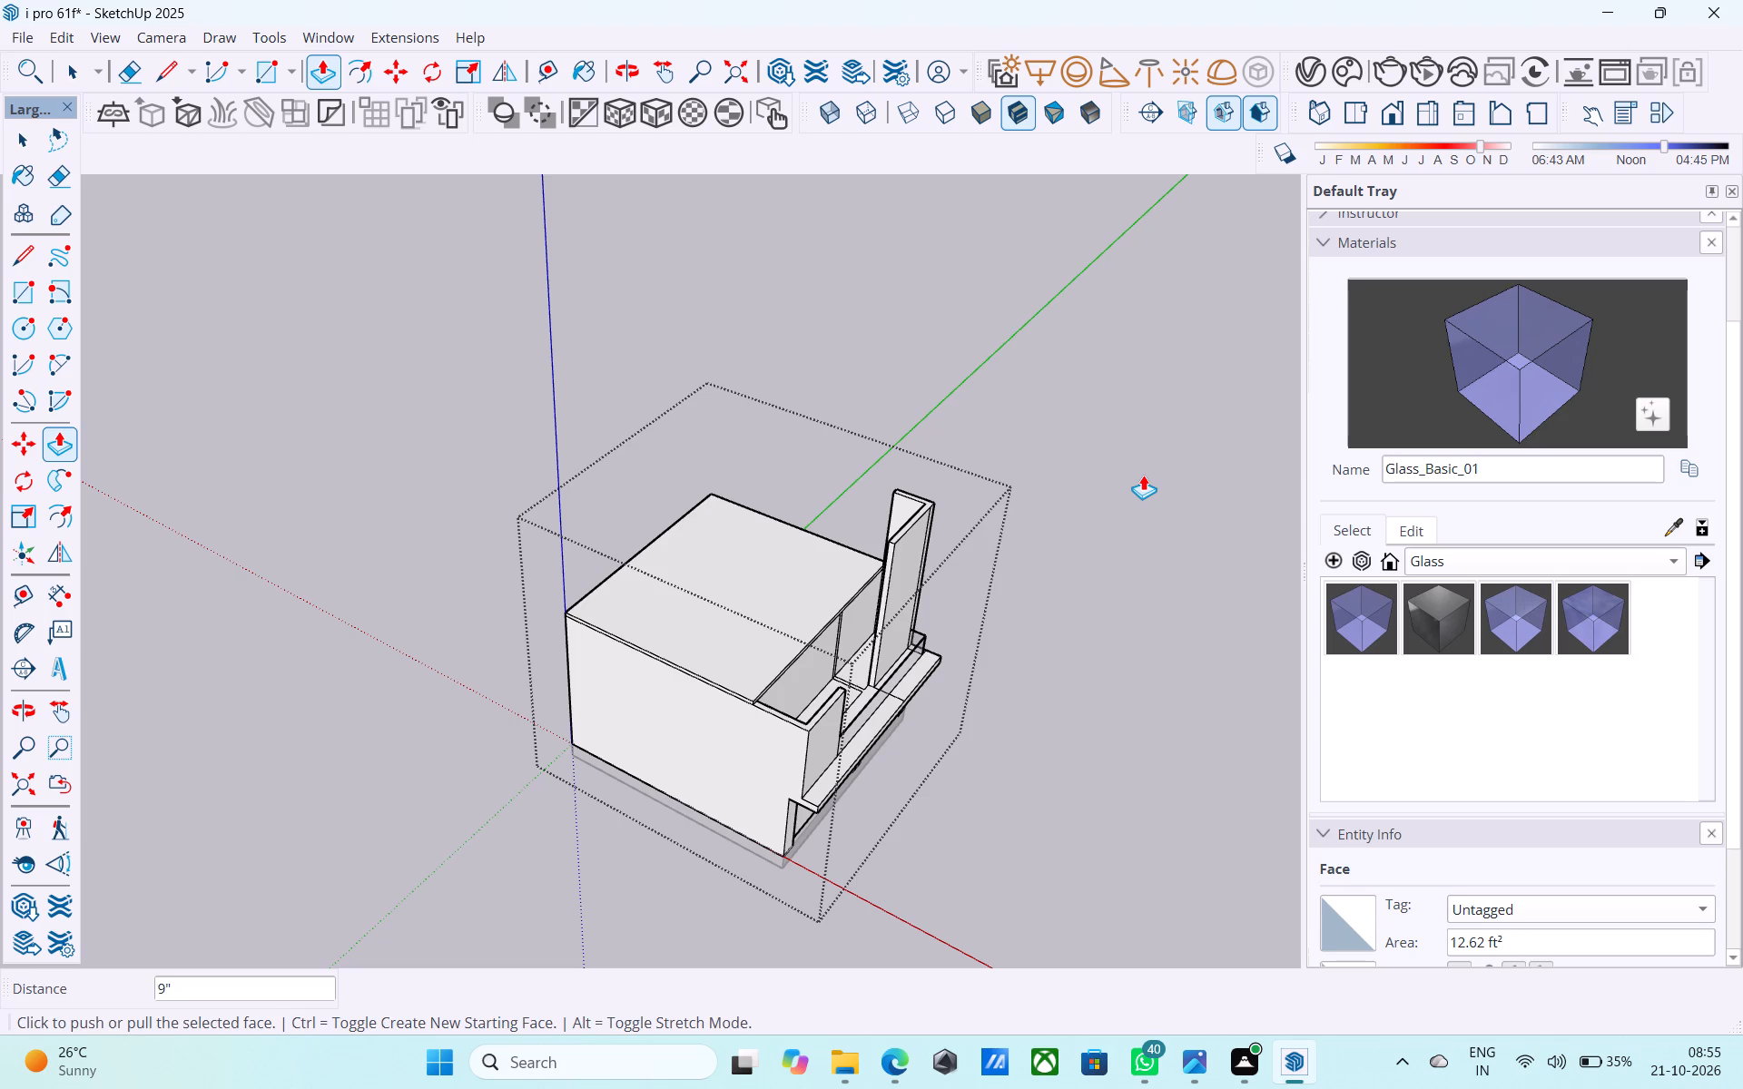
middle_click_drag(1143, 475, 1080, 475)
scroll(1182, 492, "down", 4)
middle_click_drag(1182, 492, 1103, 489)
middle_click_drag(1076, 494, 1086, 429)
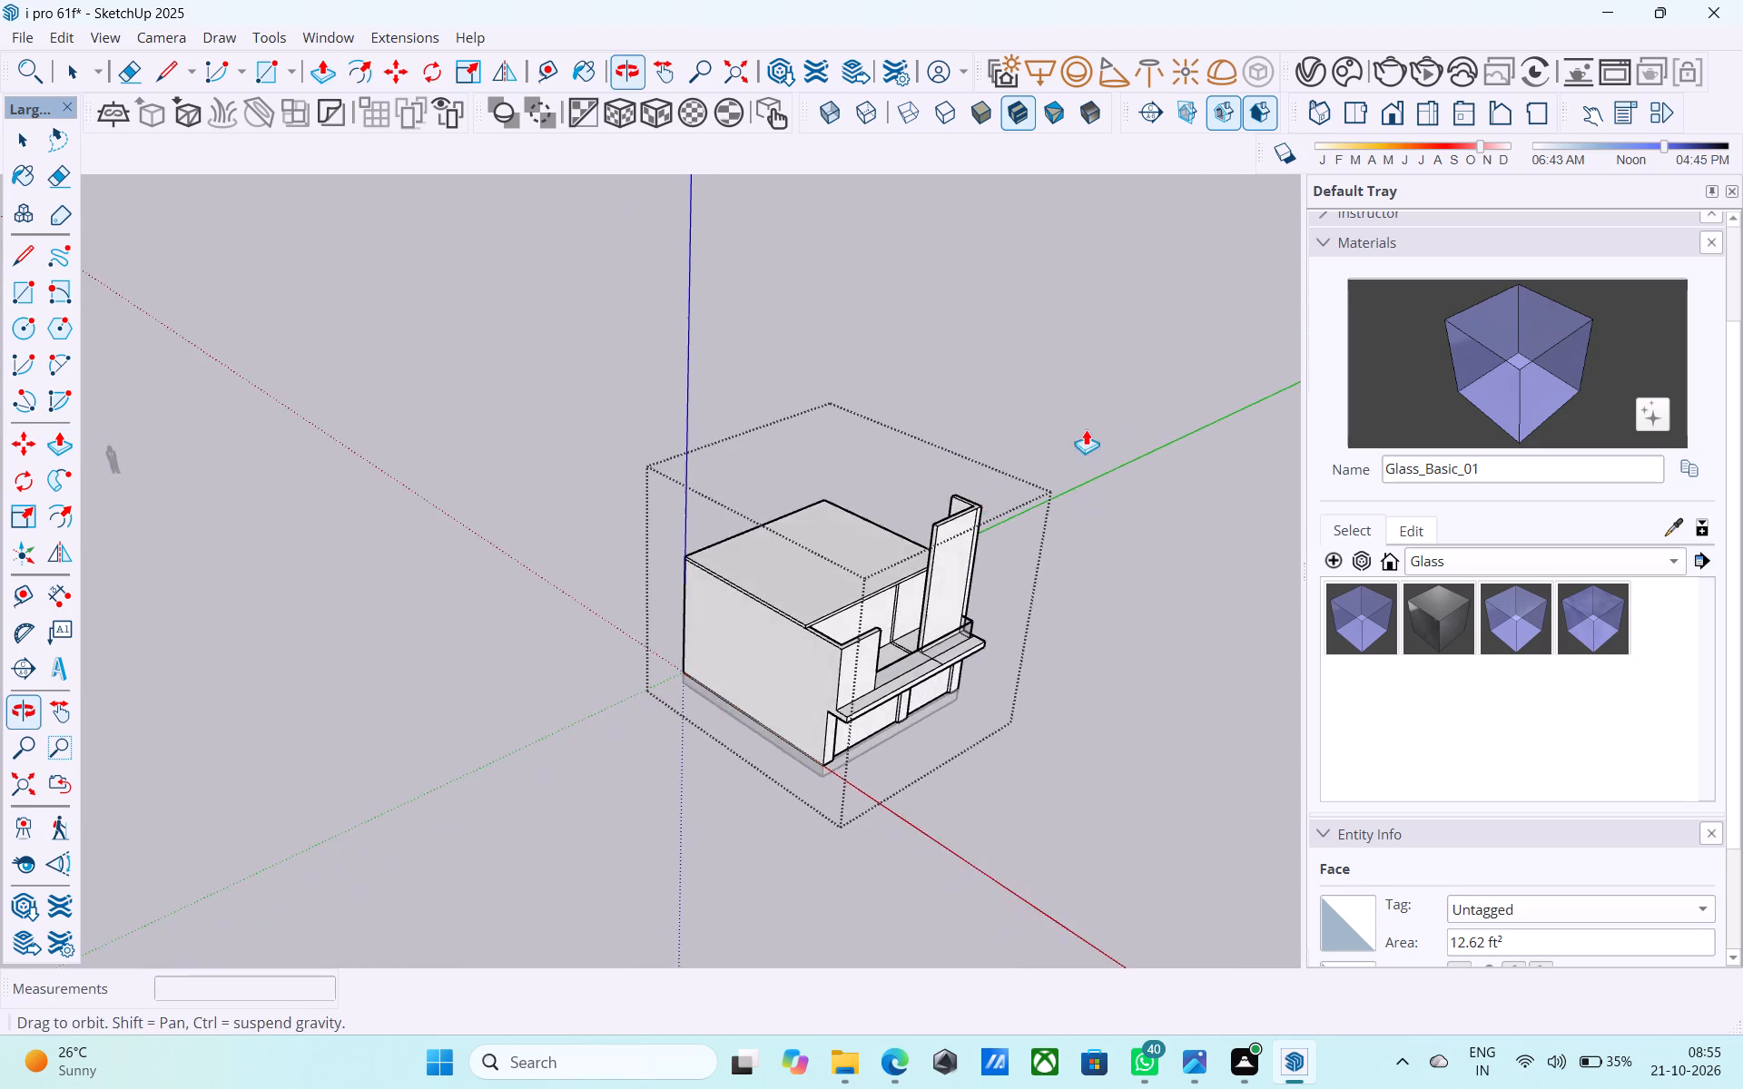
Offset the extended roof slab's top face outline inward by 6".
scroll(982, 519, "up", 14)
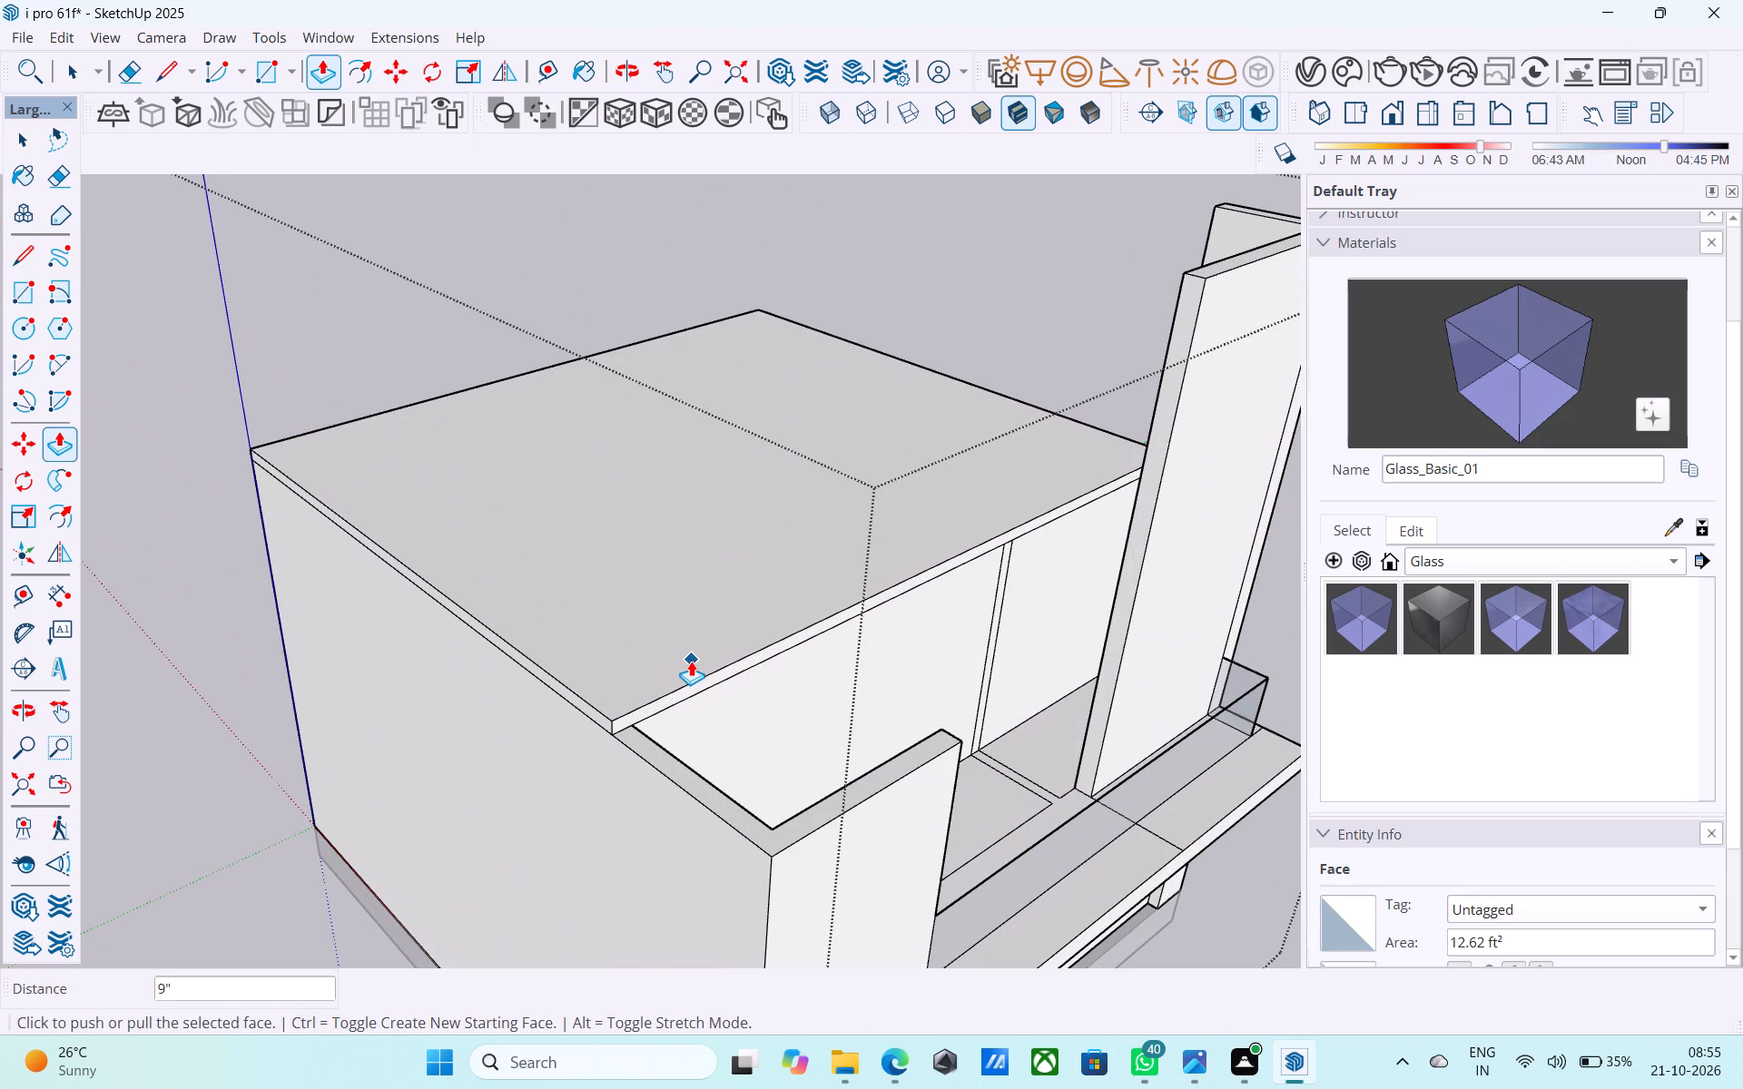
key("space")
left_click(668, 648)
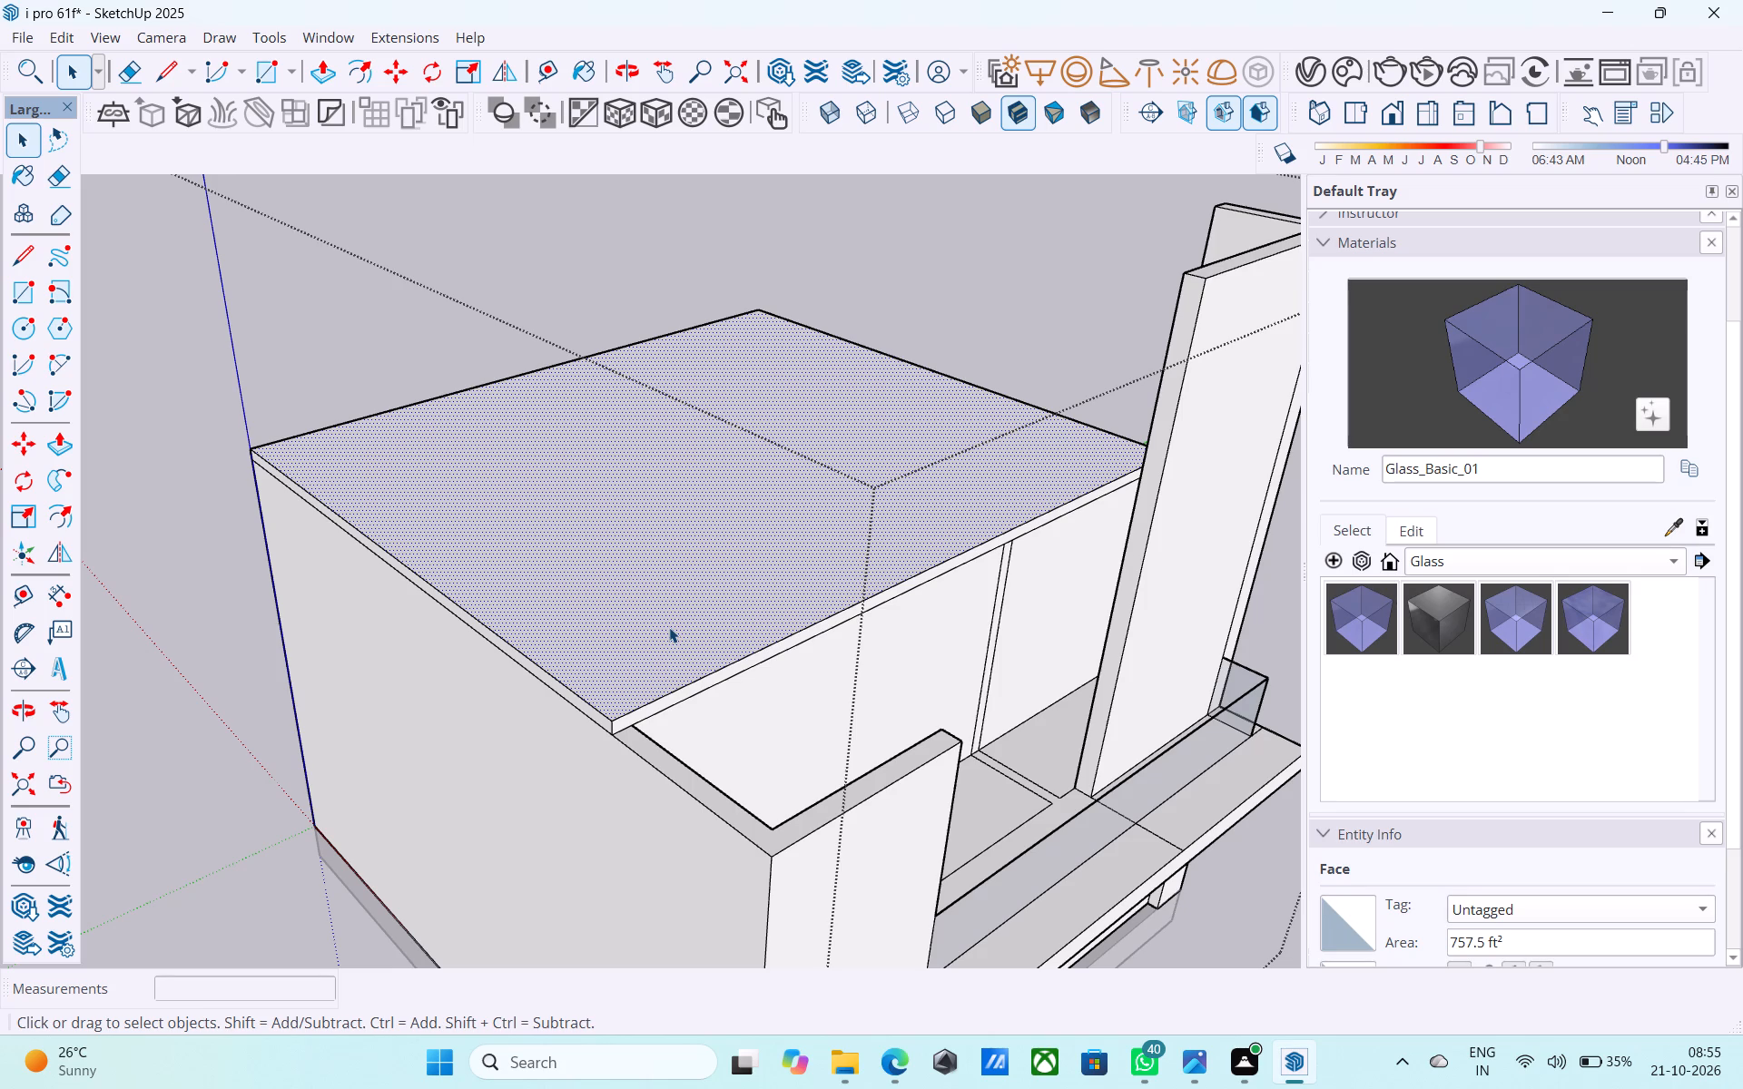
left_click(660, 637)
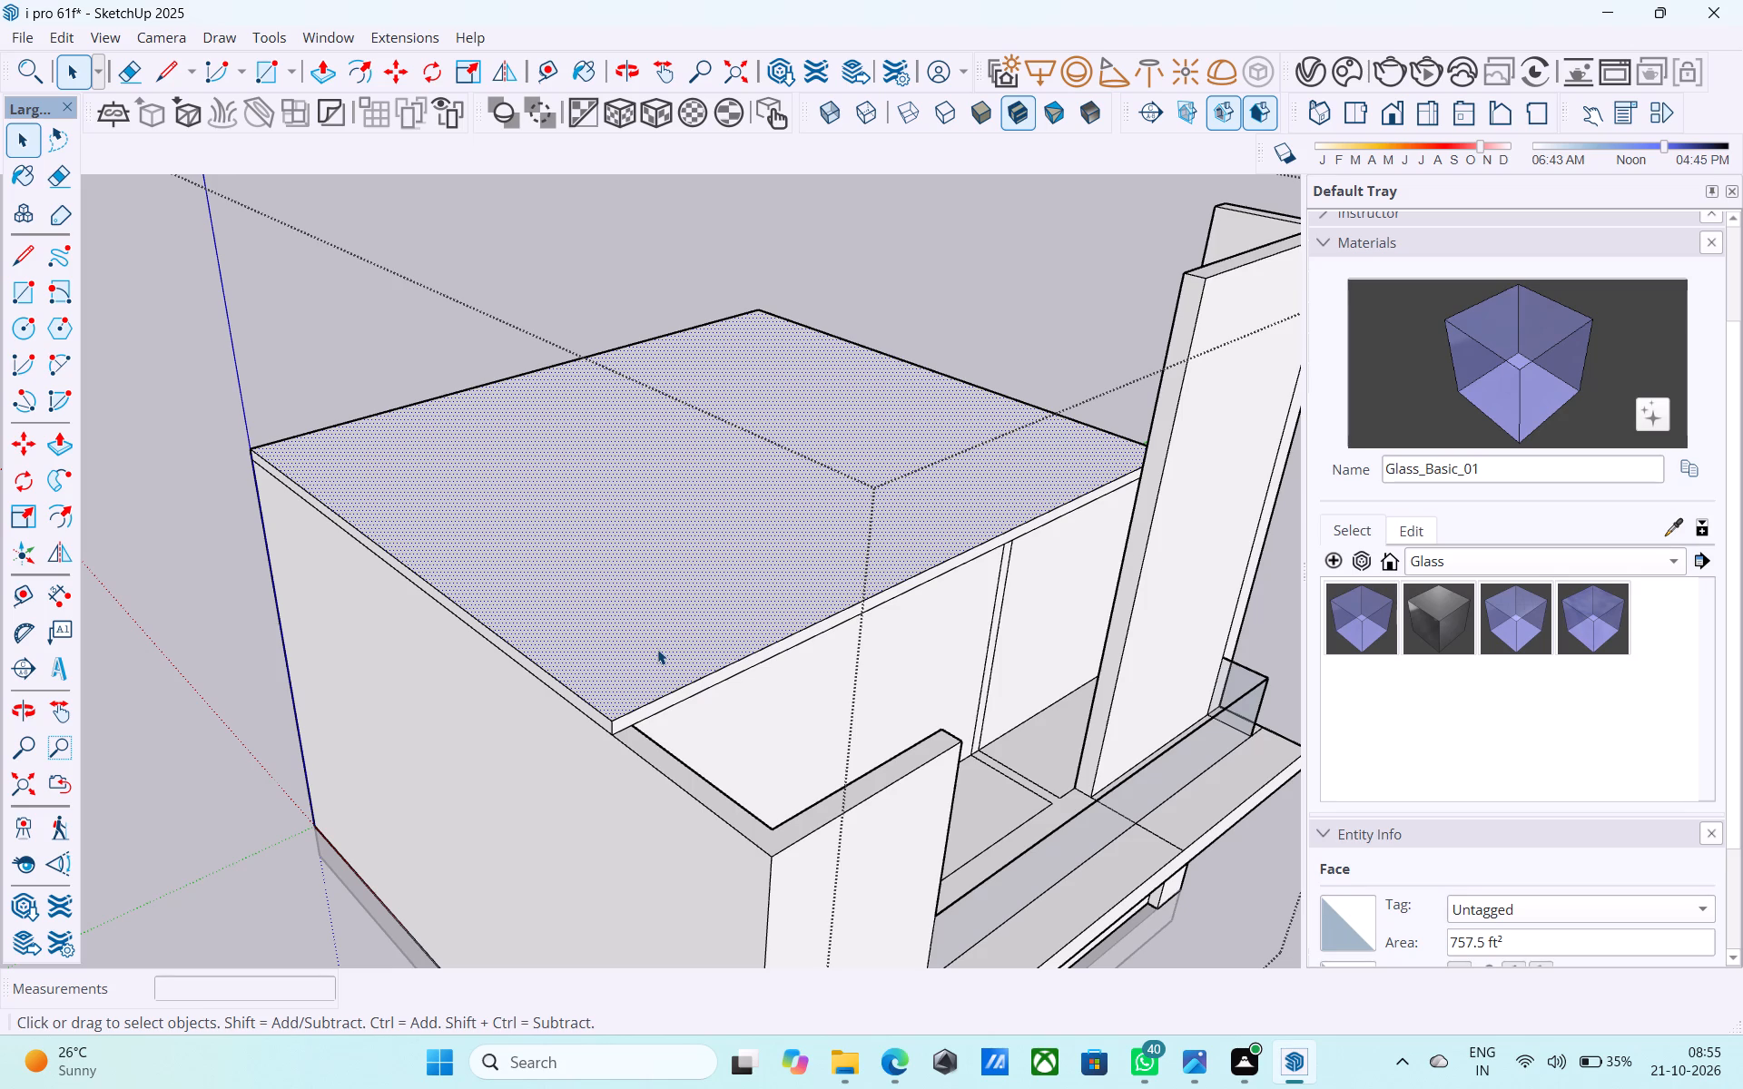
key("f")
left_click(657, 649)
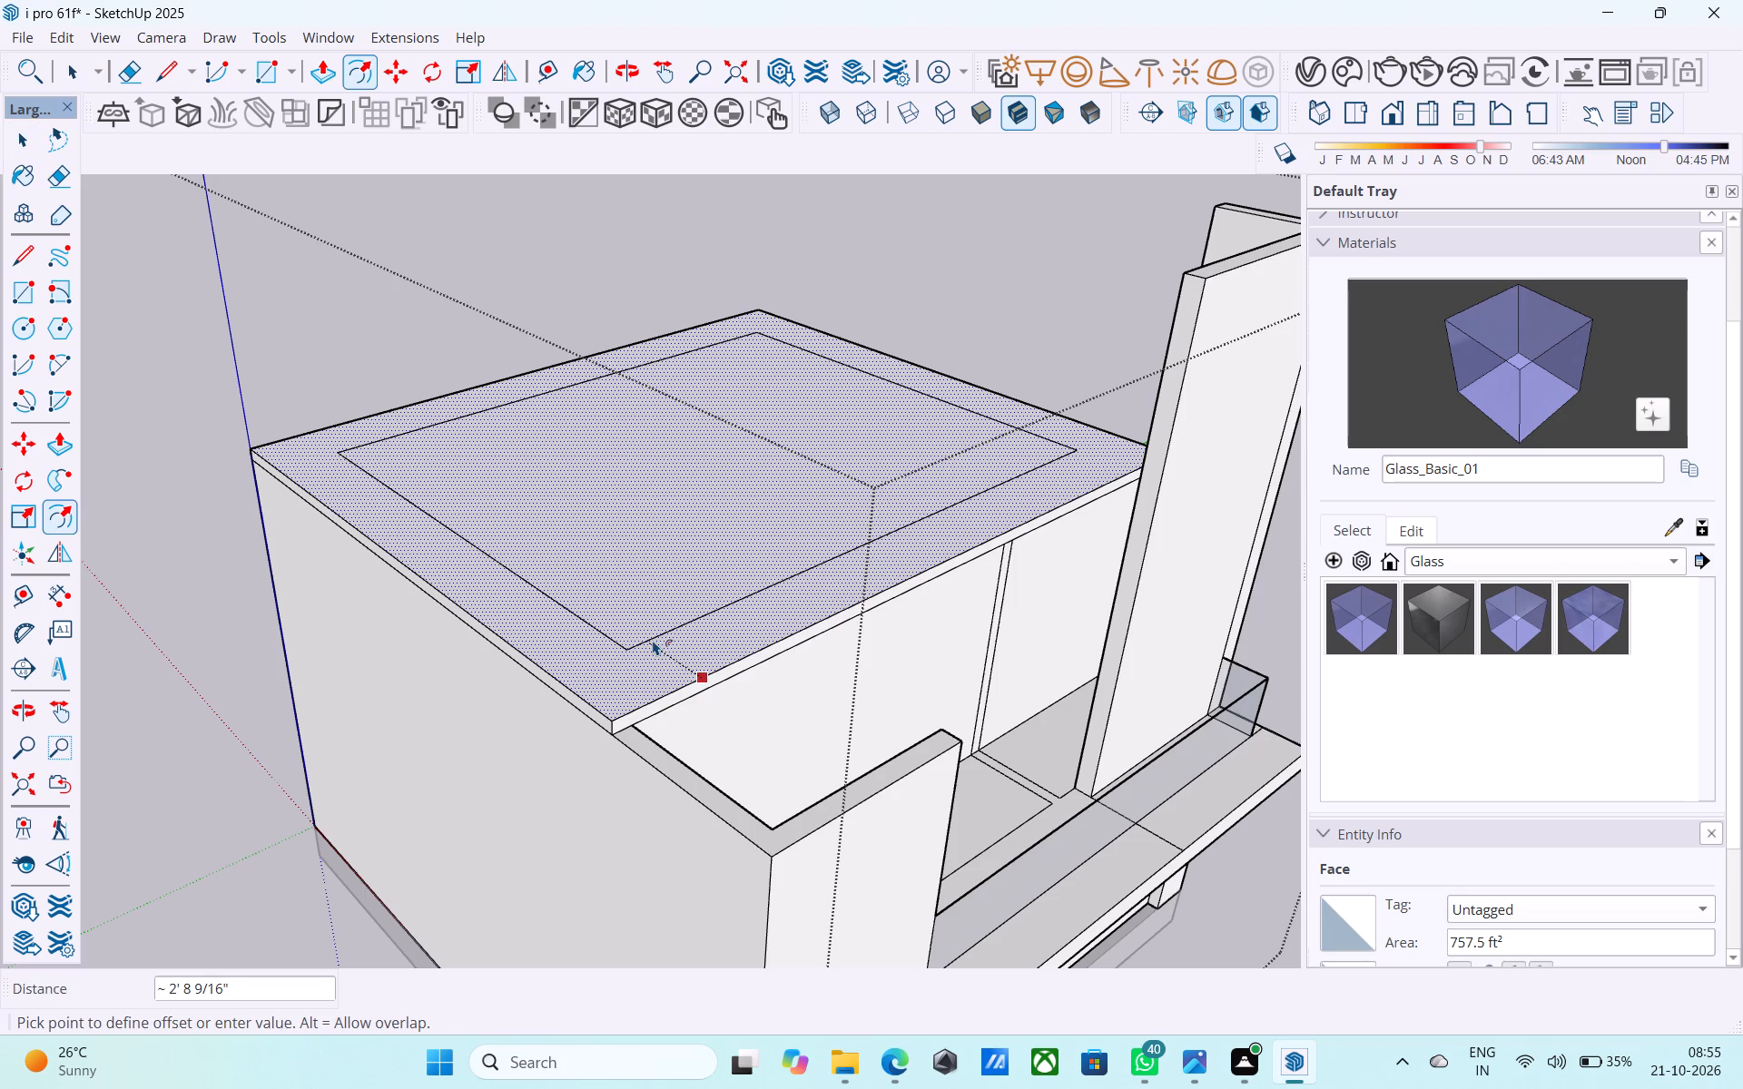
key("6")
key("shift+quotedbl")
key("Return")
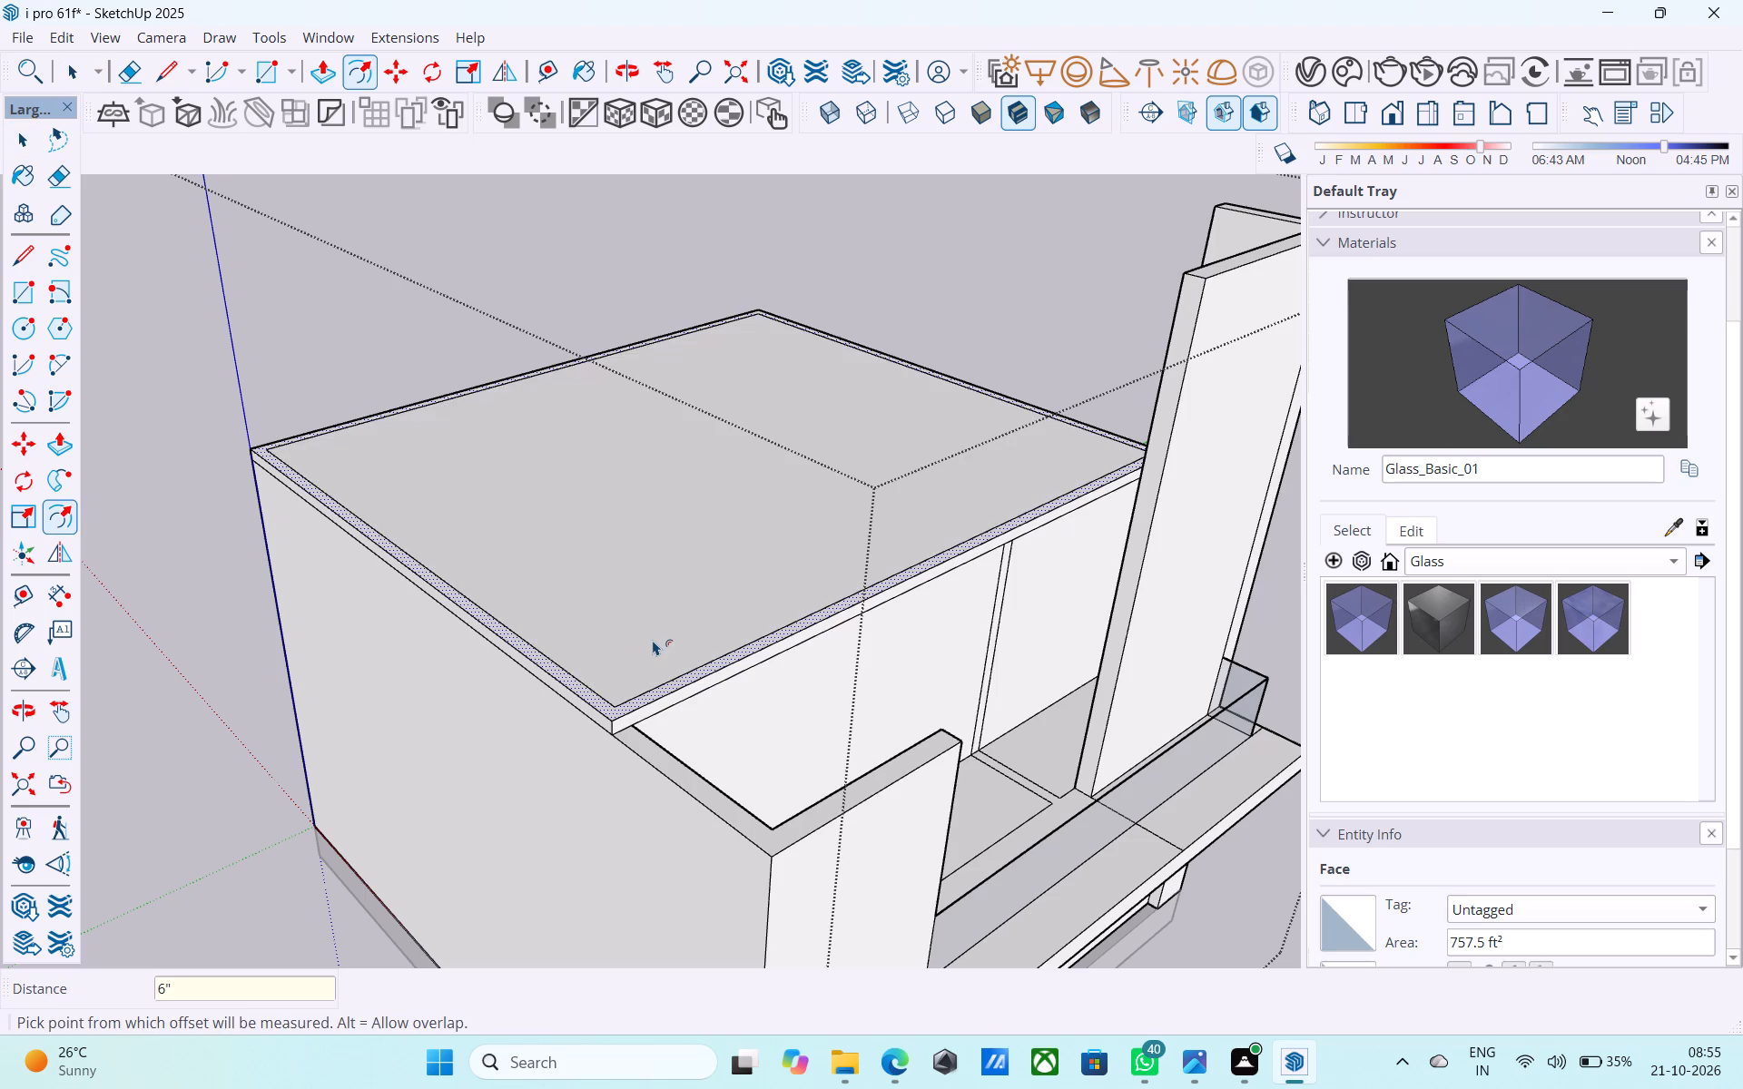
key("space")
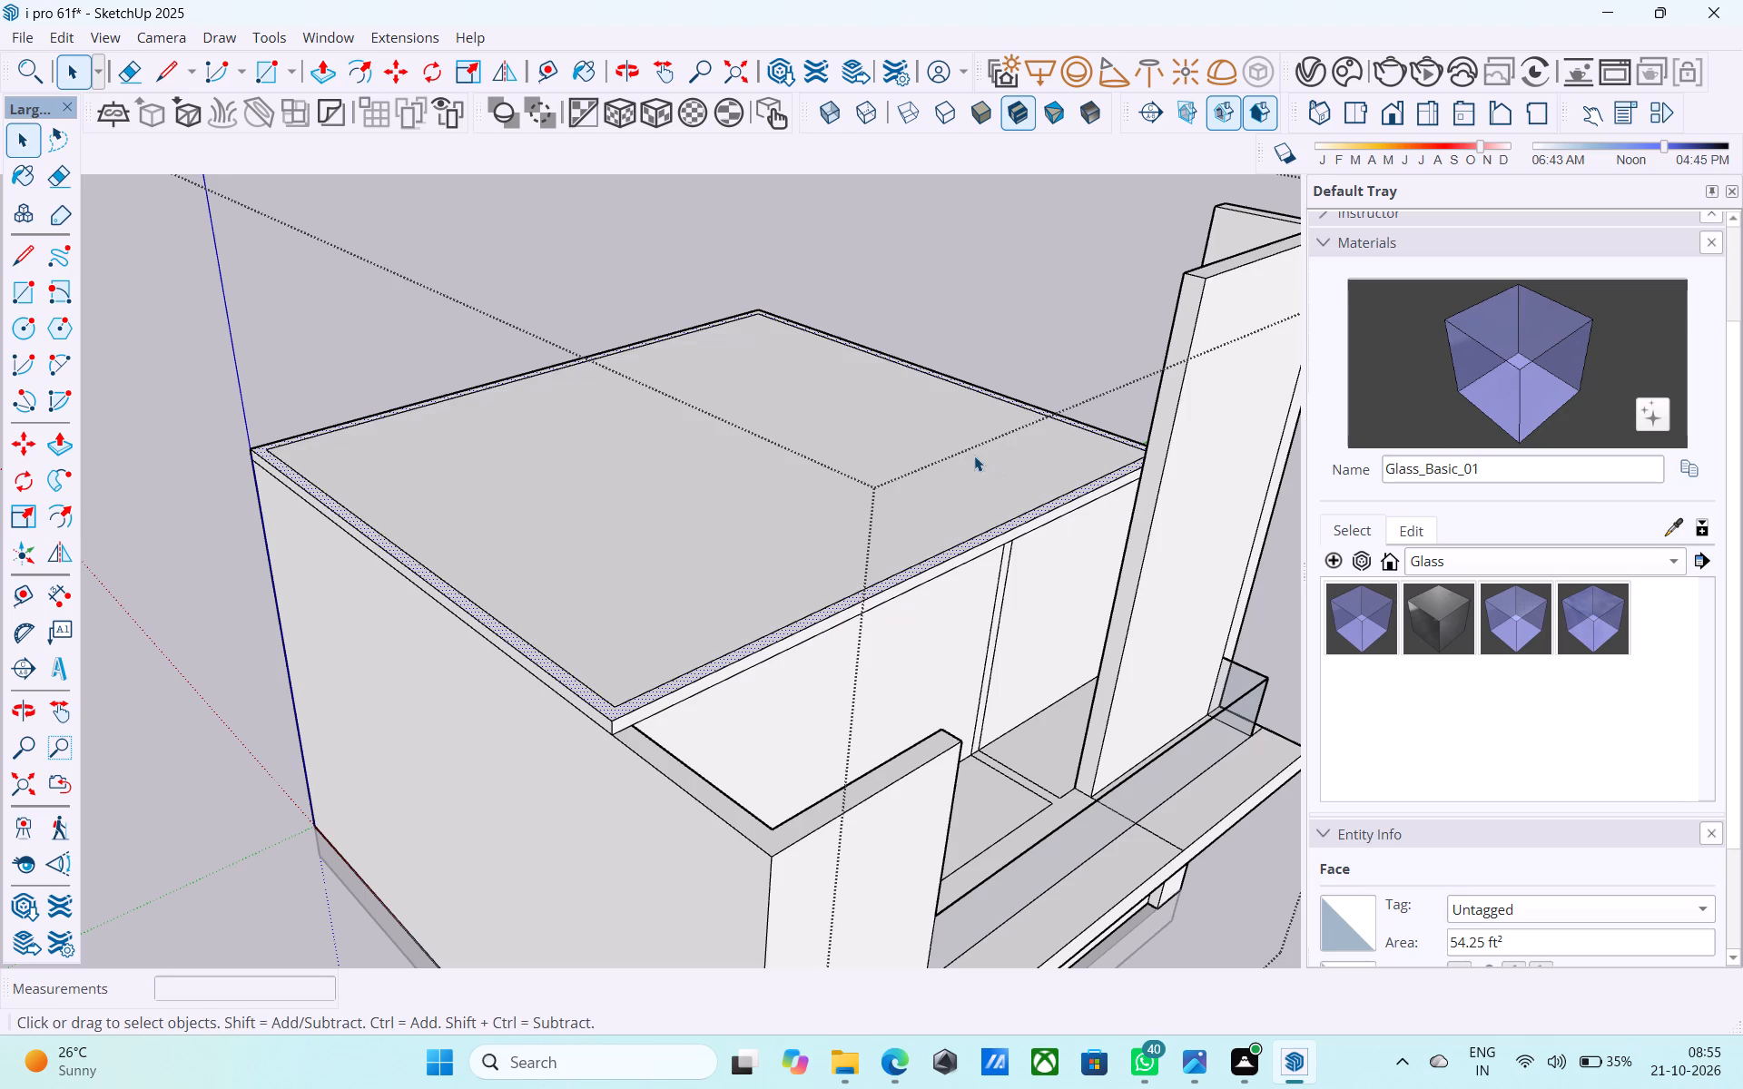
Push/Pull the 6" perimeter ring on the roof slab up 10' to raise the upper-floor walls.
middle_click_drag(895, 497, 905, 441)
scroll(924, 408, "down", 5)
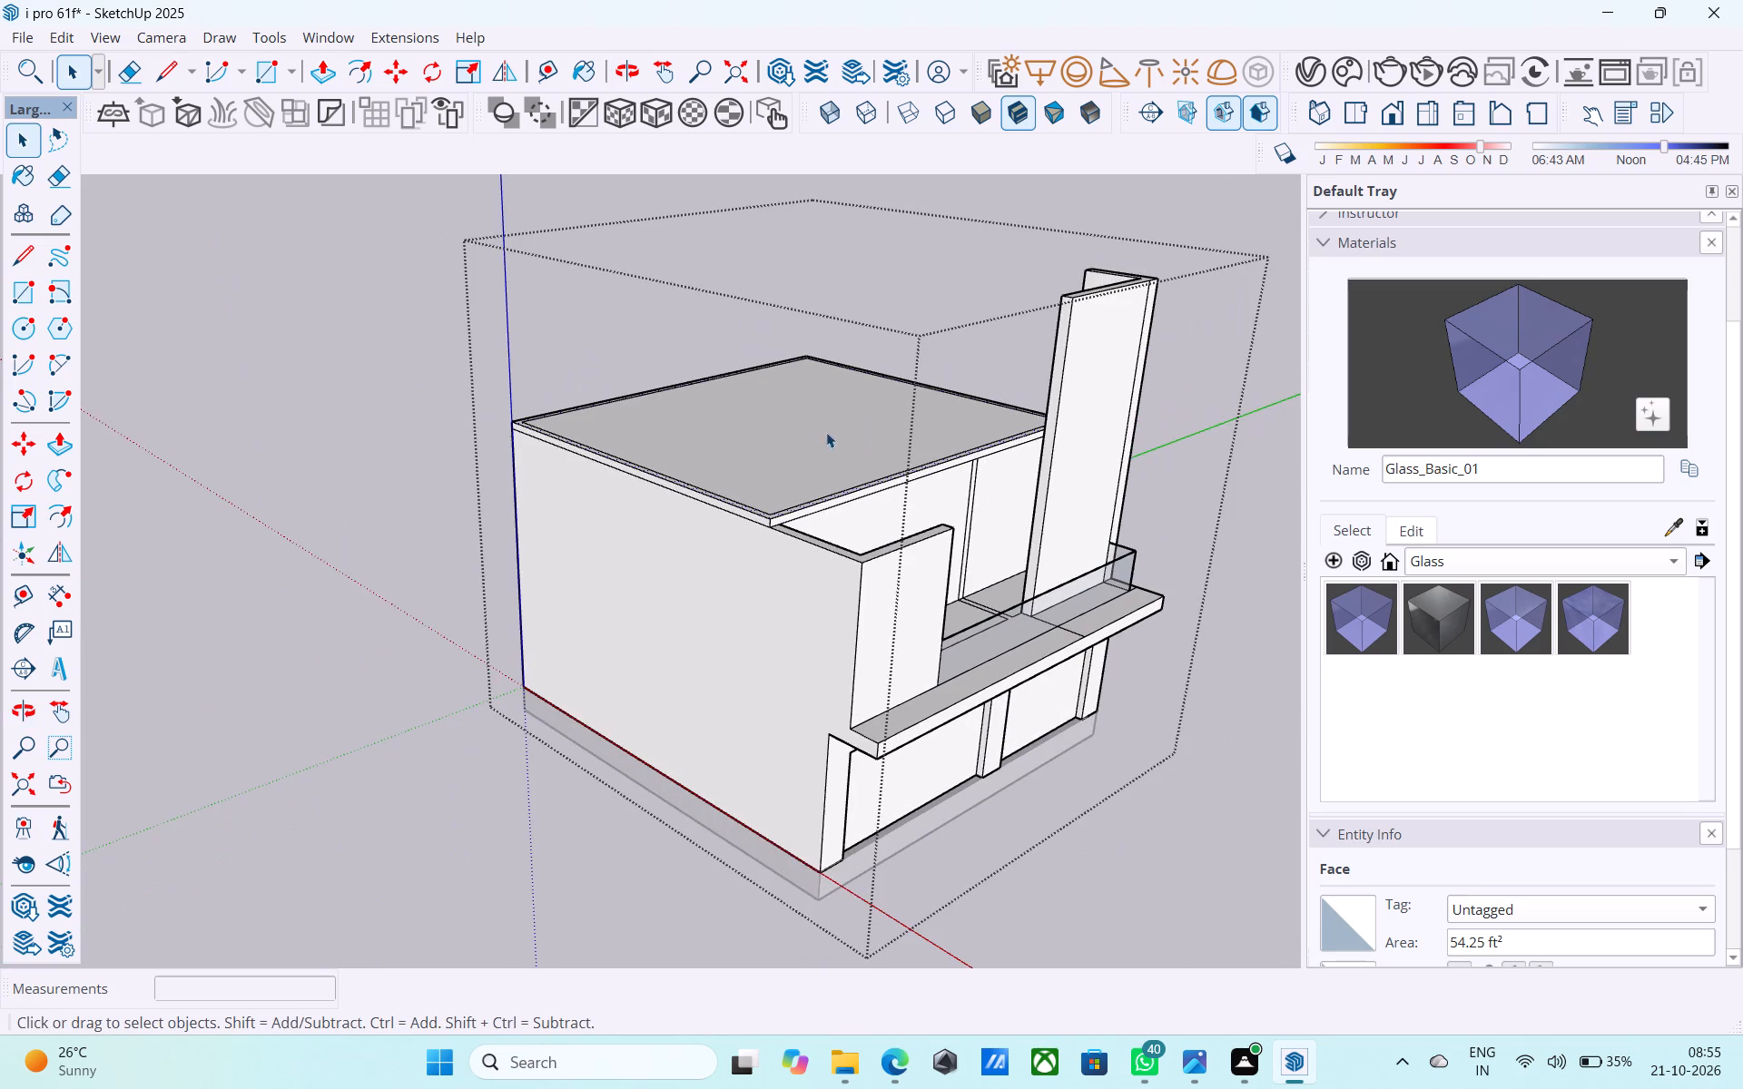
middle_click_drag(746, 449, 733, 480)
scroll(733, 486, "up", 10)
scroll(716, 346, "down", 5)
middle_click_drag(738, 329, 697, 501)
key("p")
left_click(728, 575)
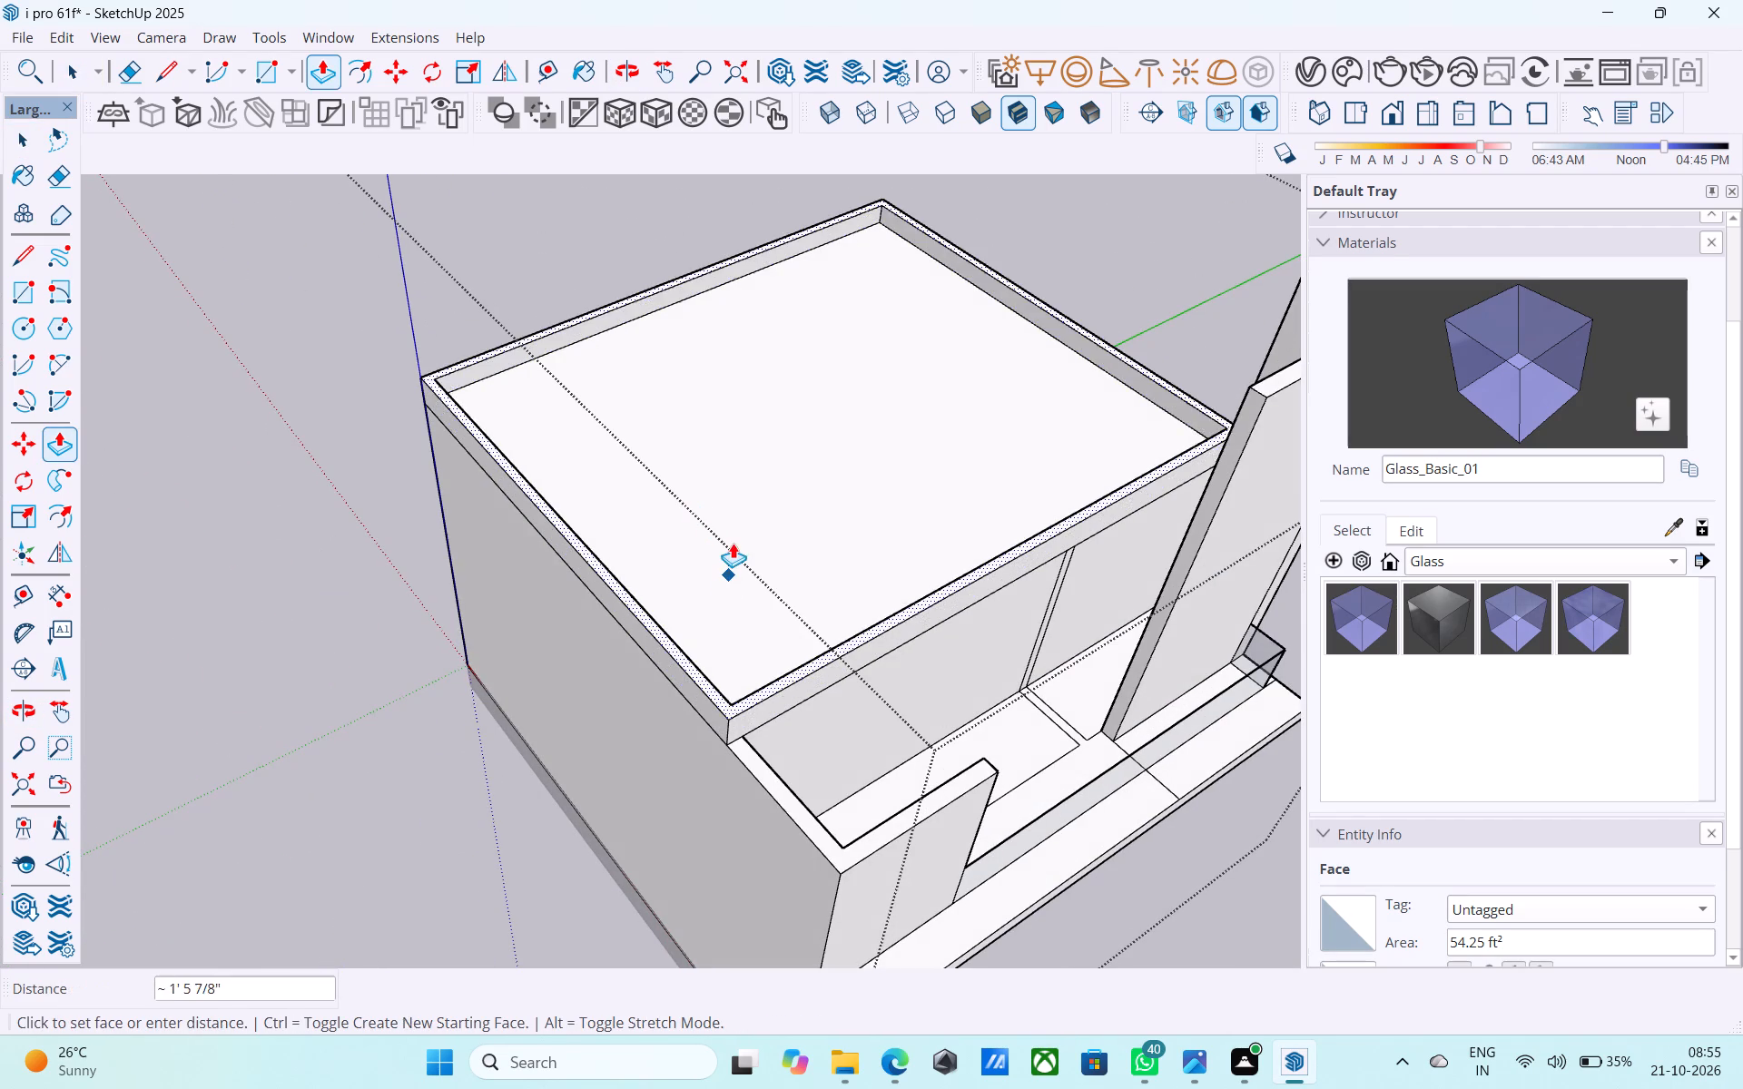
type("10")
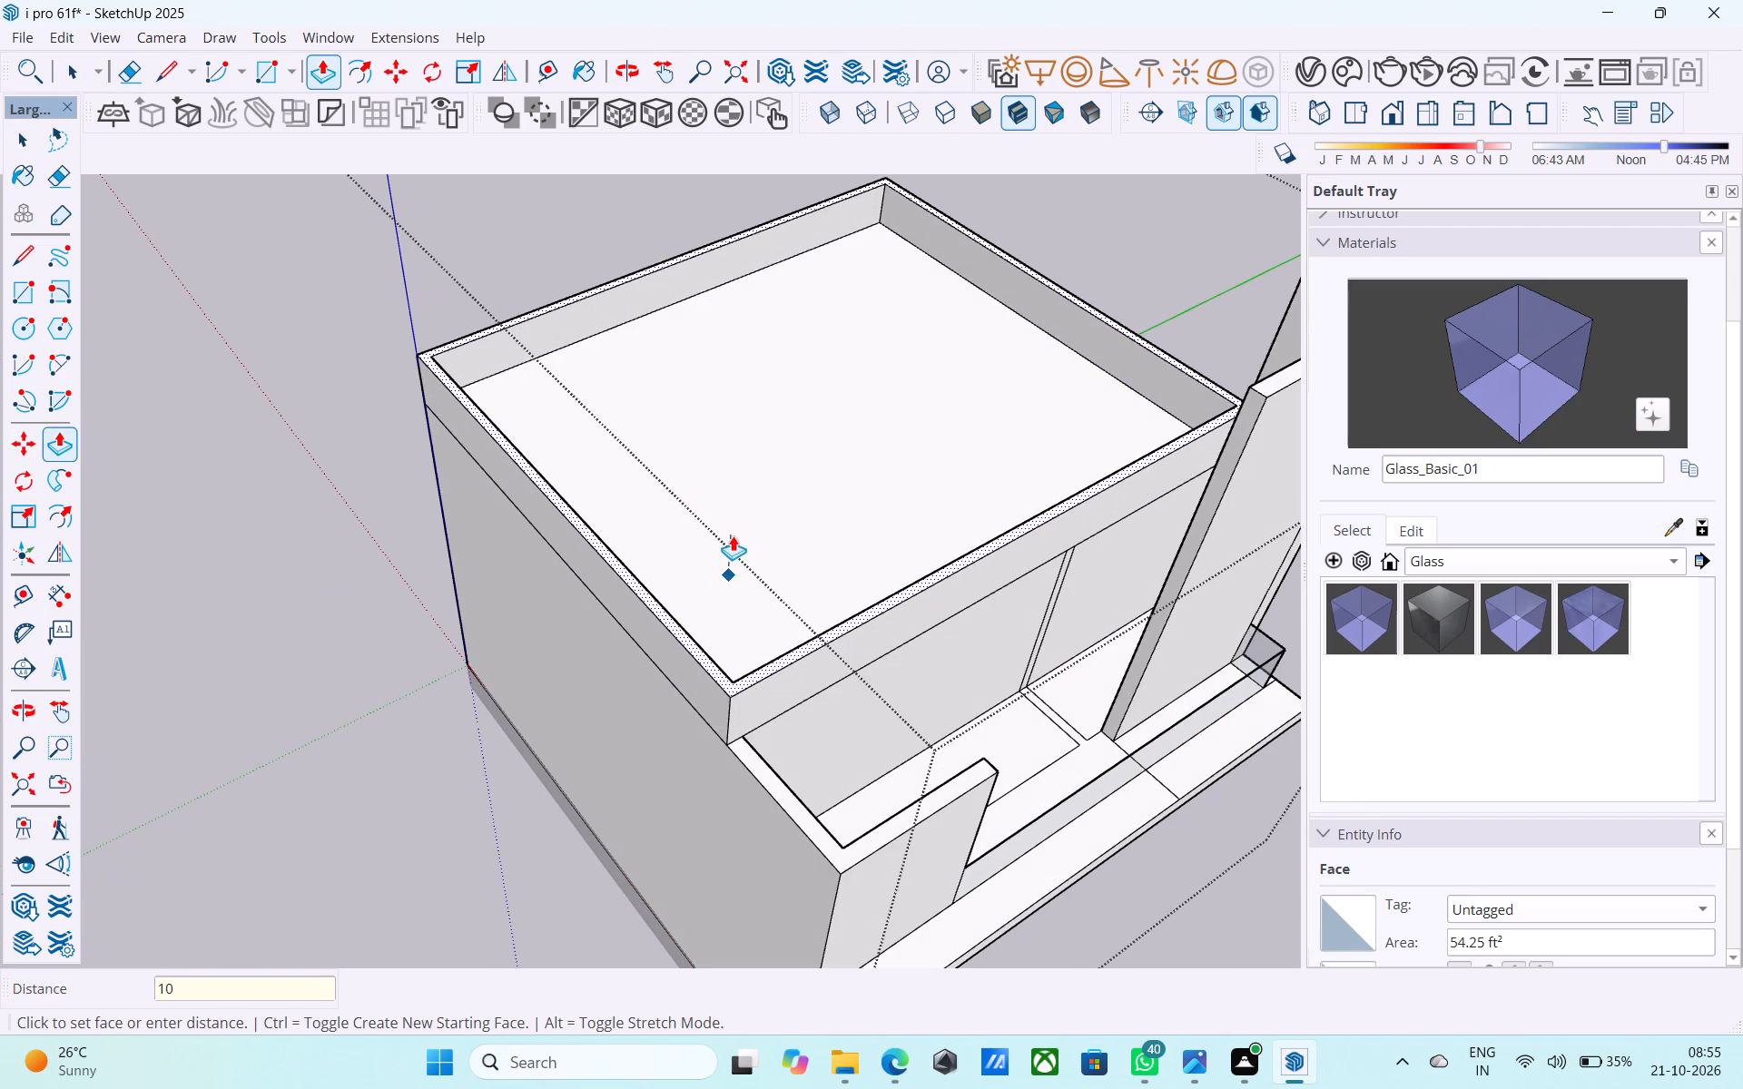
key("apostrophe")
key("Return")
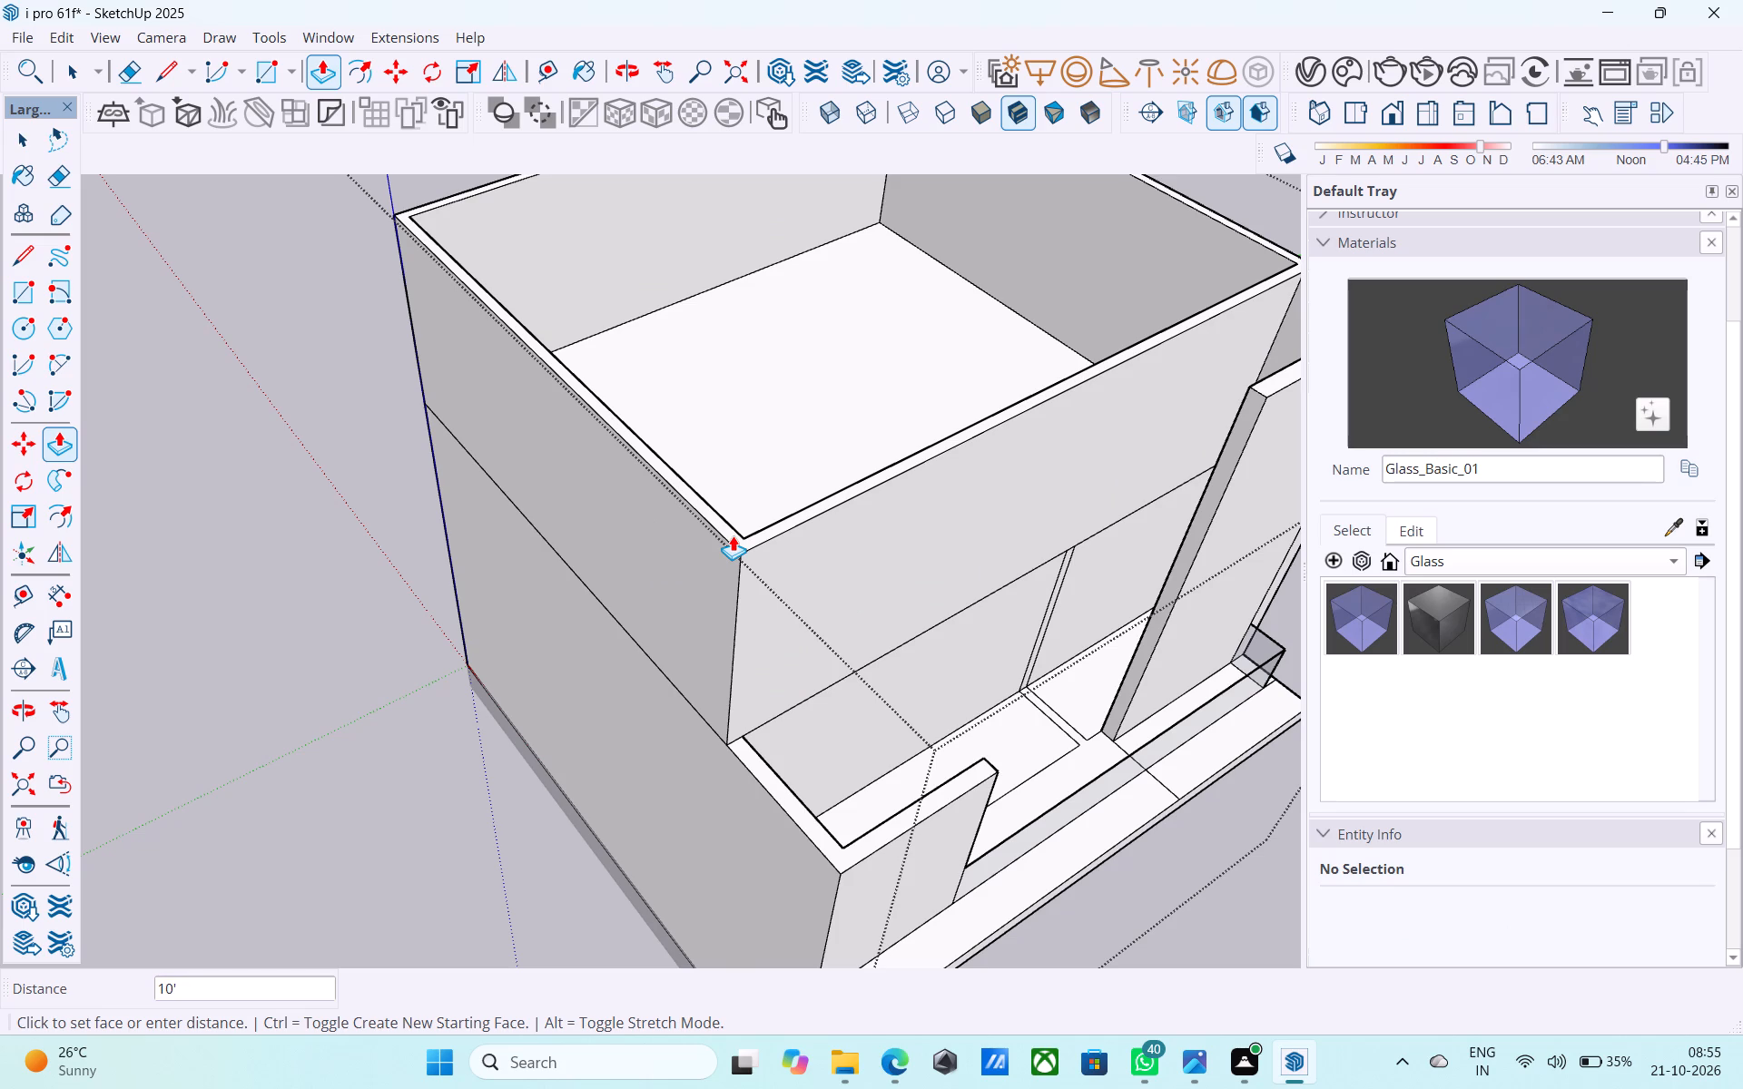
Examine the new upper-floor front wall where it meets the walls and roof slab edge below.
scroll(752, 564, "down", 4)
middle_click_drag(778, 592, 703, 250)
scroll(709, 301, "up", 12)
scroll(685, 372, "down", 3)
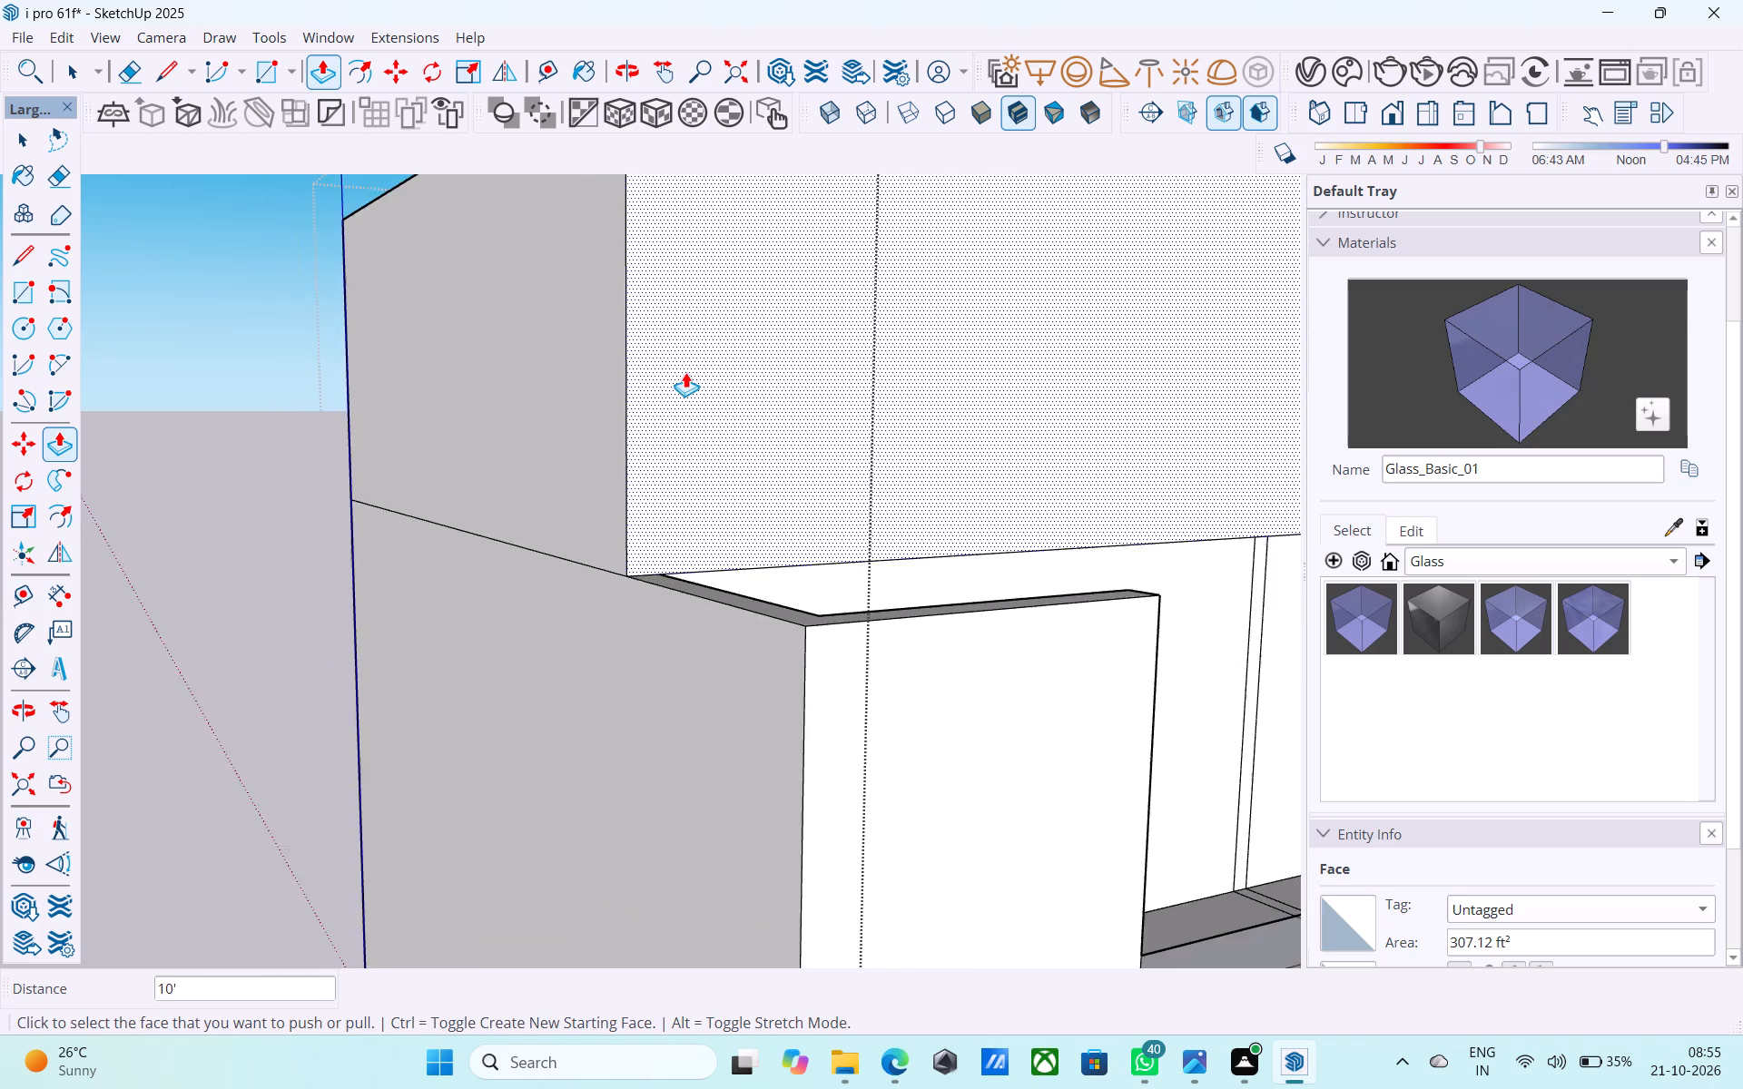
middle_click_drag(680, 372, 270, 384)
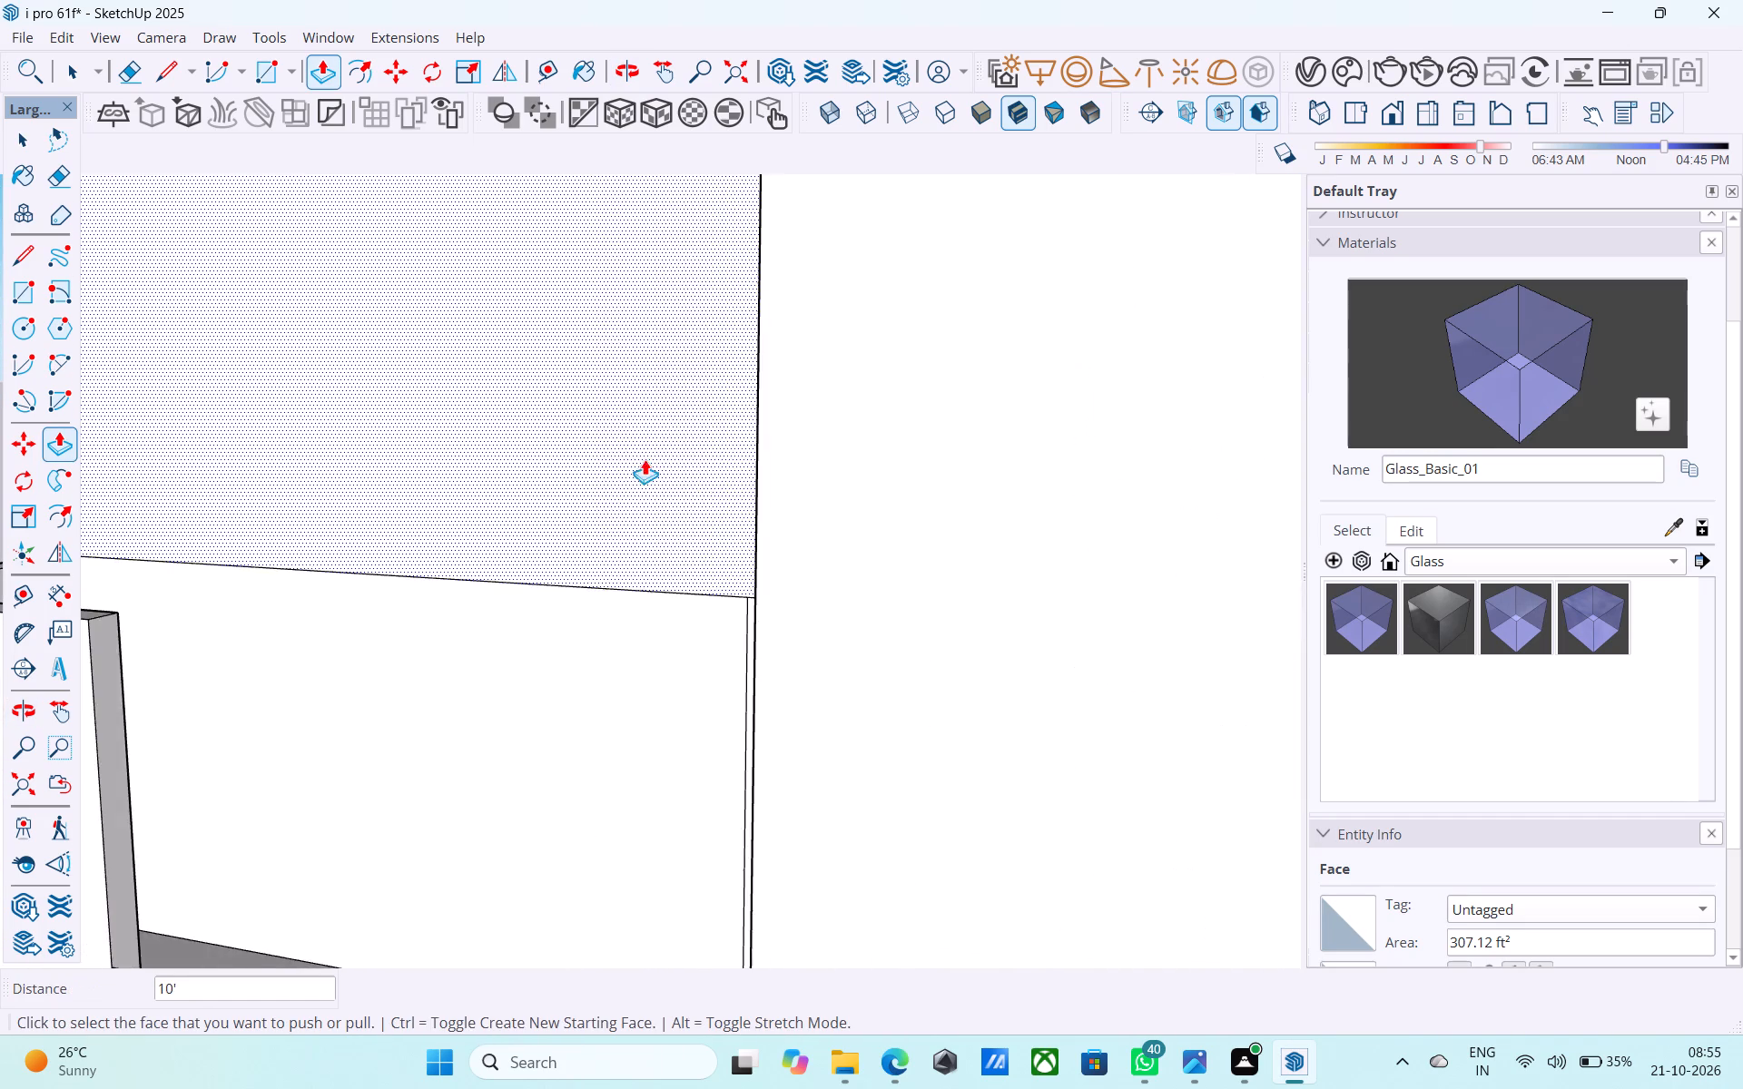
scroll(679, 469, "down", 6)
scroll(772, 505, "down", 4)
middle_click_drag(710, 516, 599, 484)
scroll(428, 476, "up", 7)
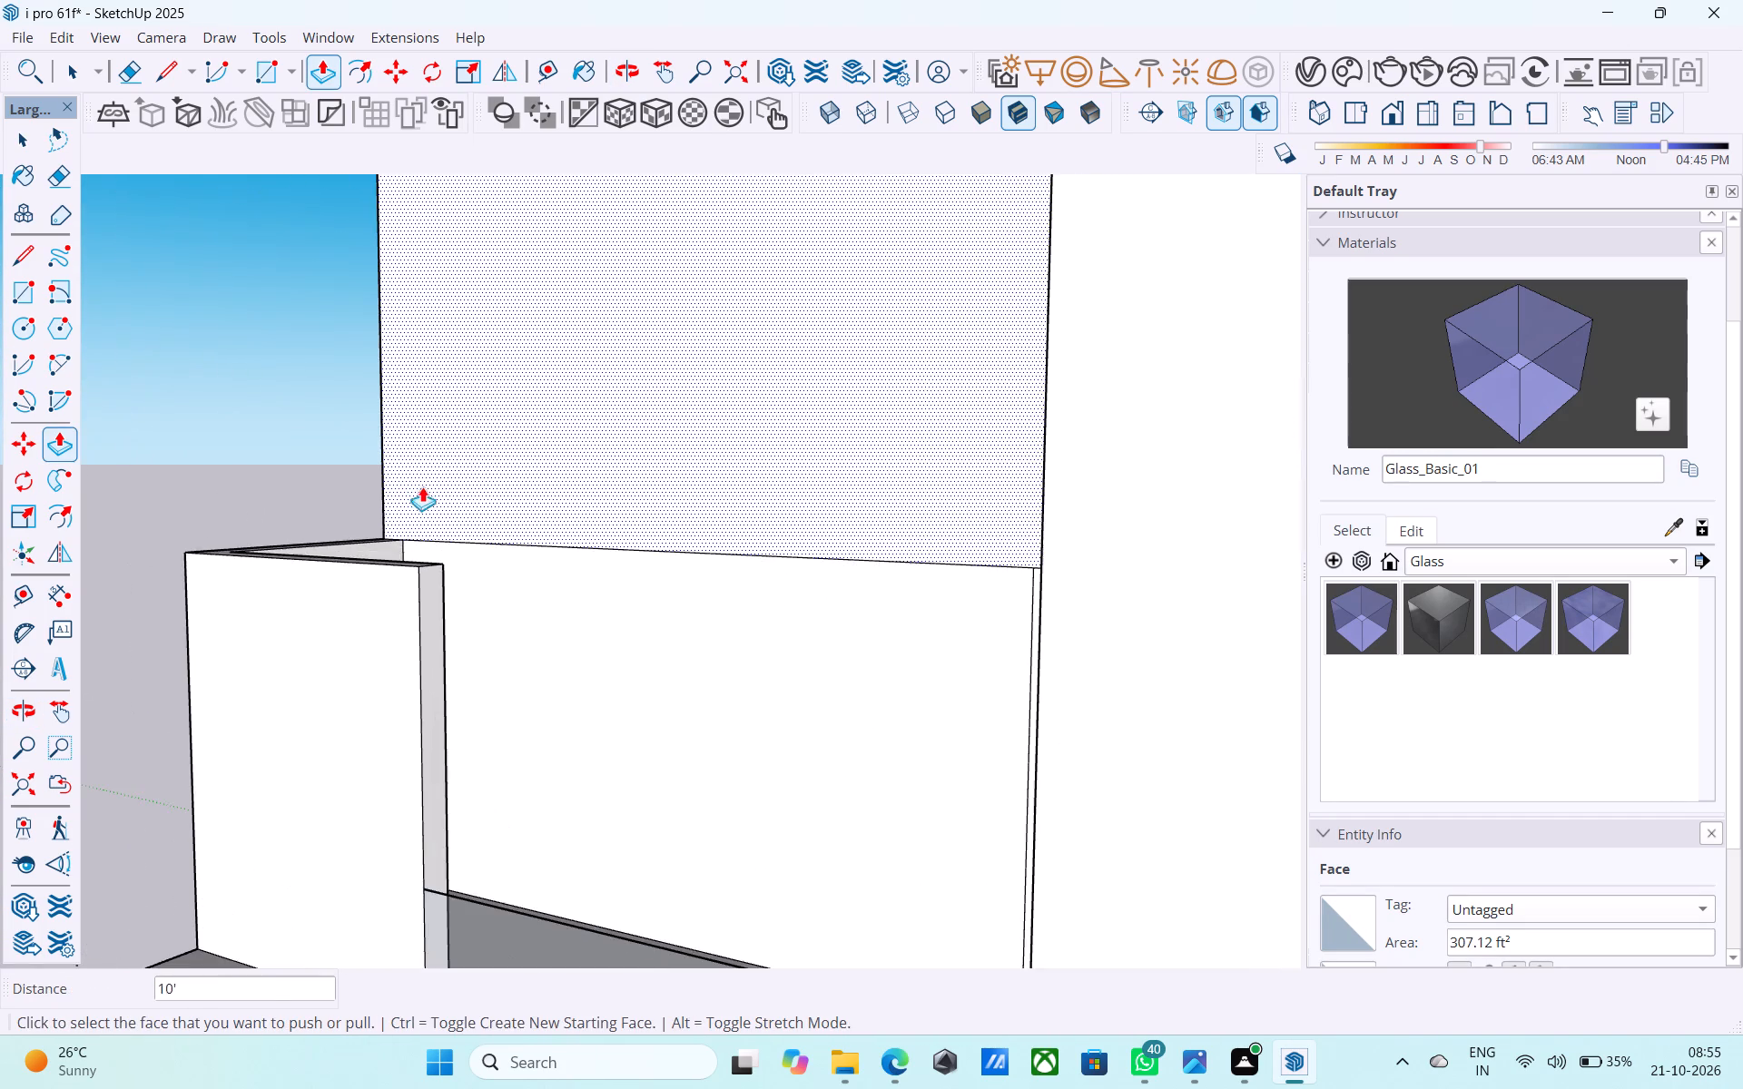
middle_click_drag(423, 505, 400, 676)
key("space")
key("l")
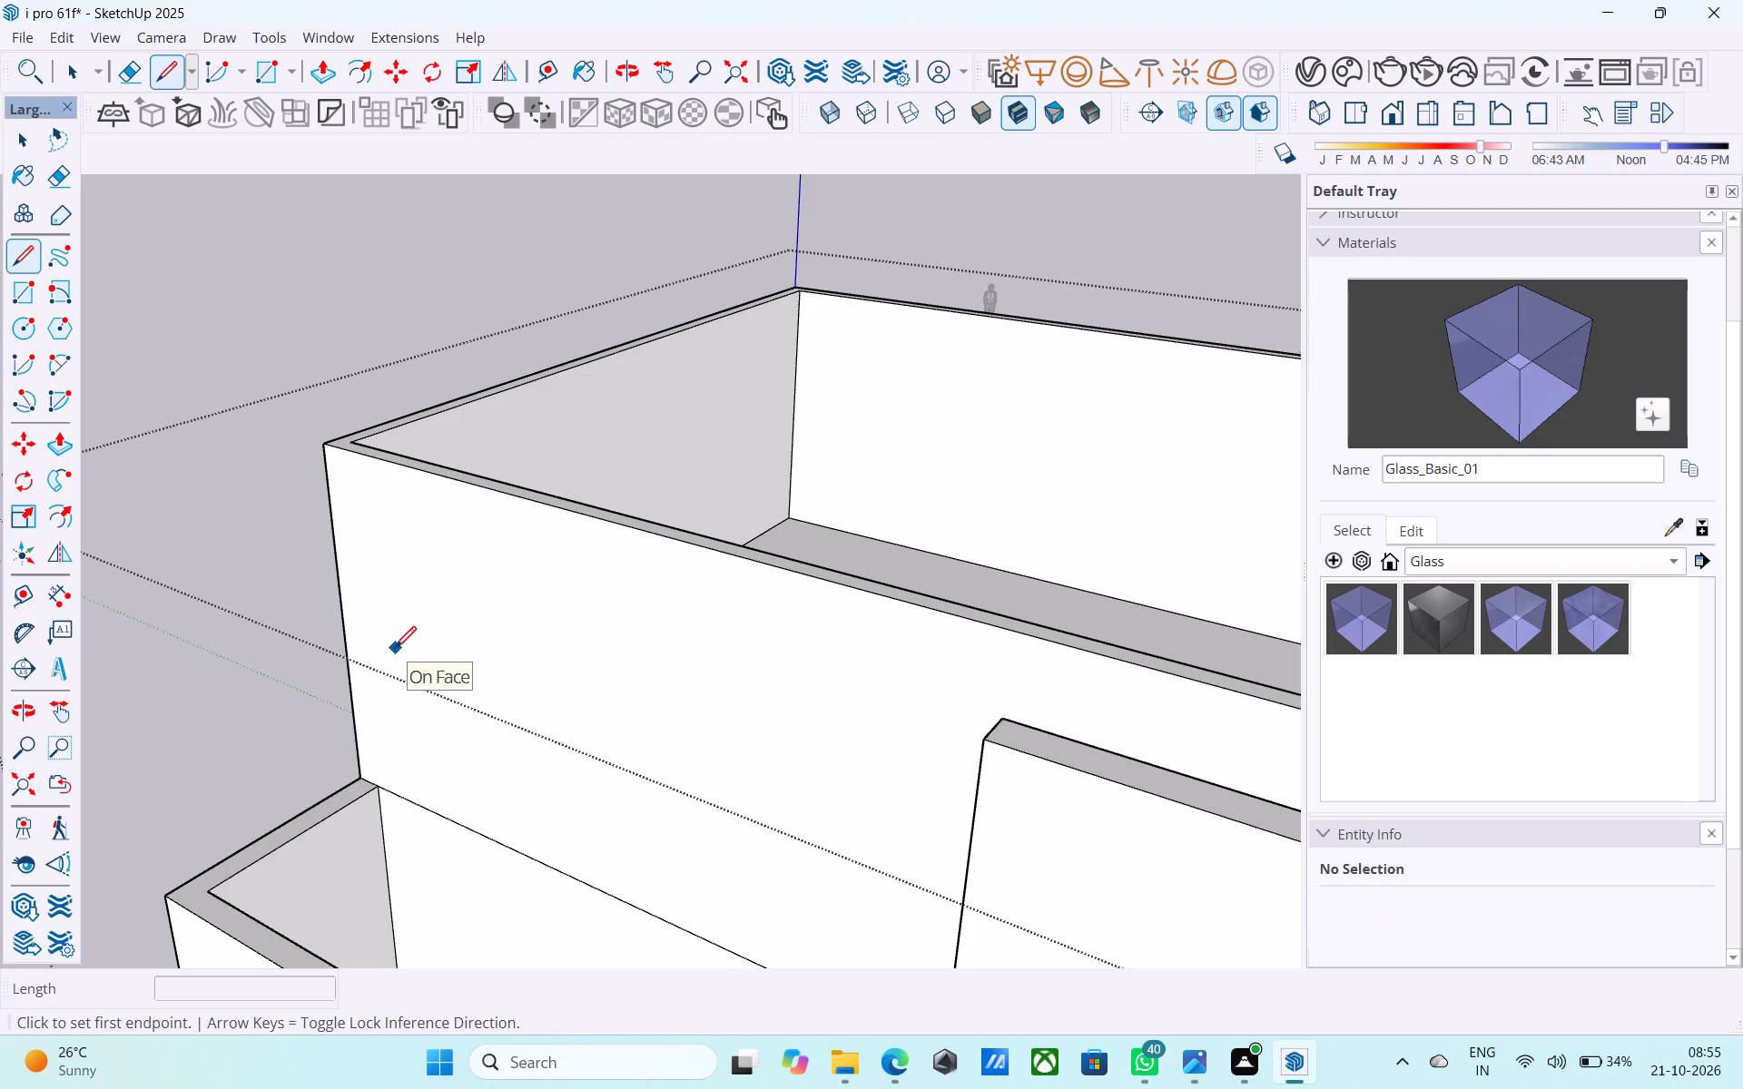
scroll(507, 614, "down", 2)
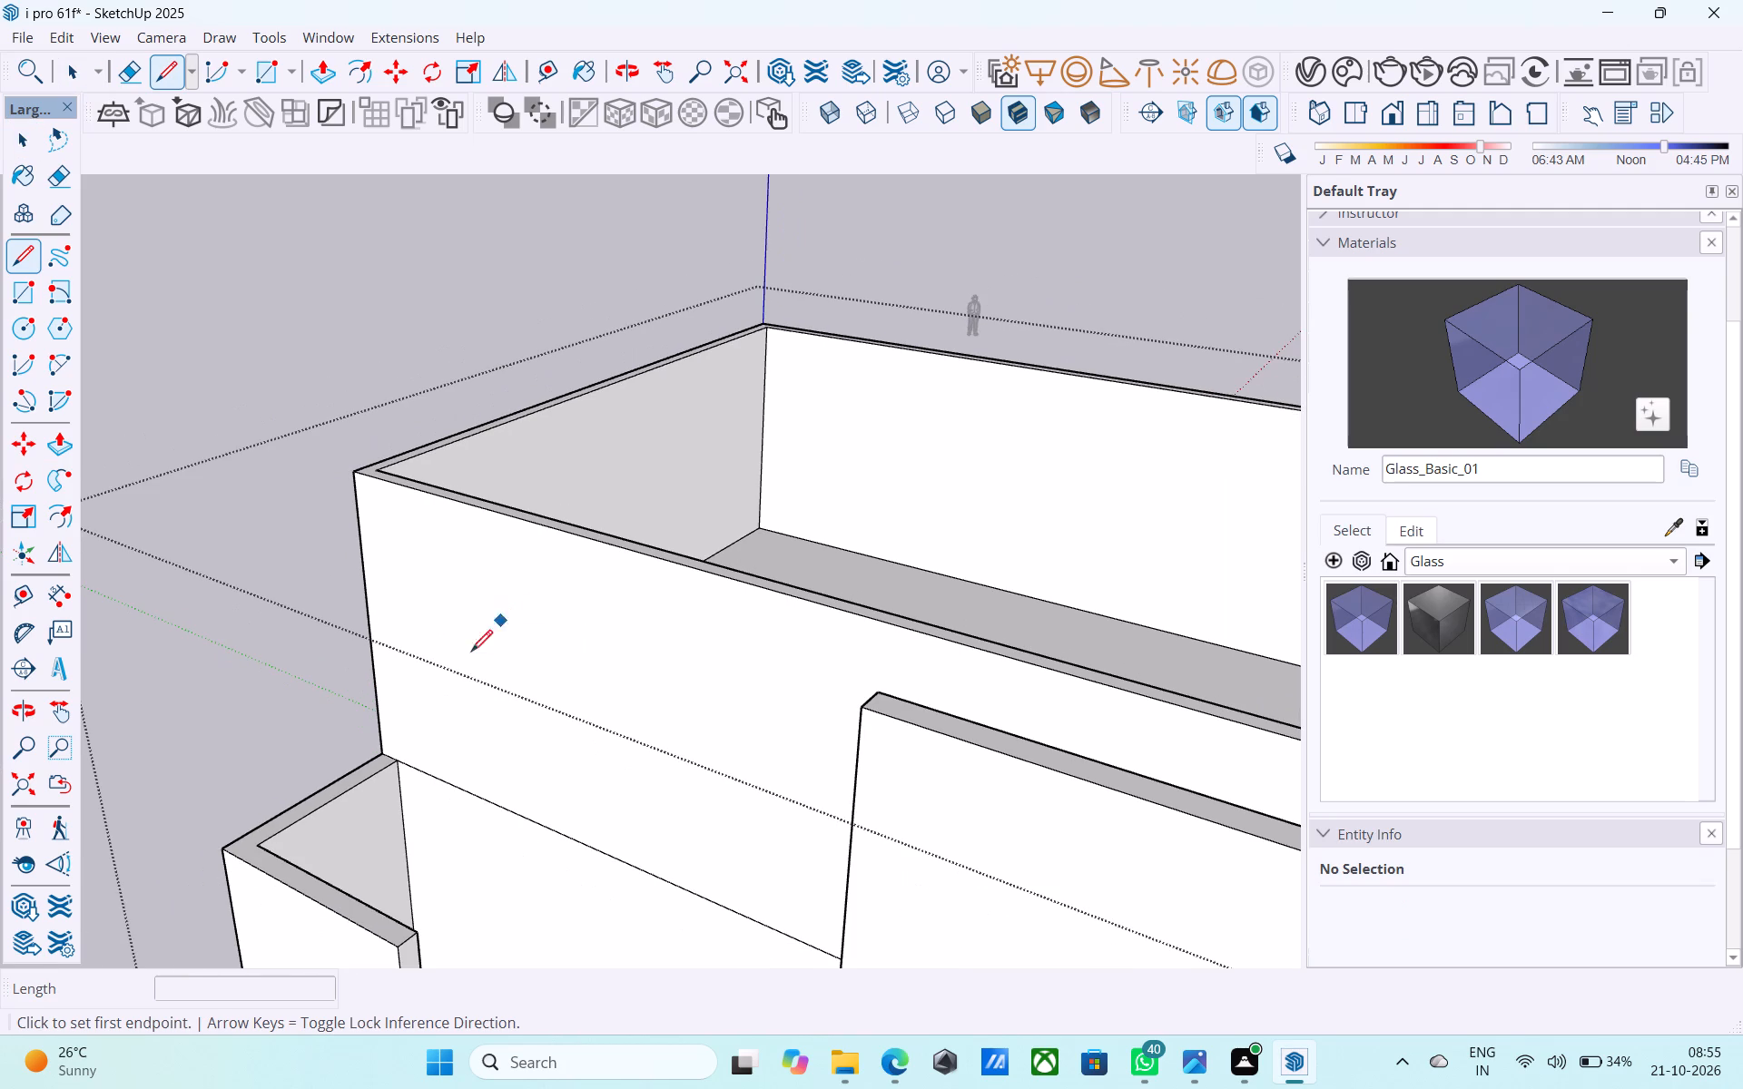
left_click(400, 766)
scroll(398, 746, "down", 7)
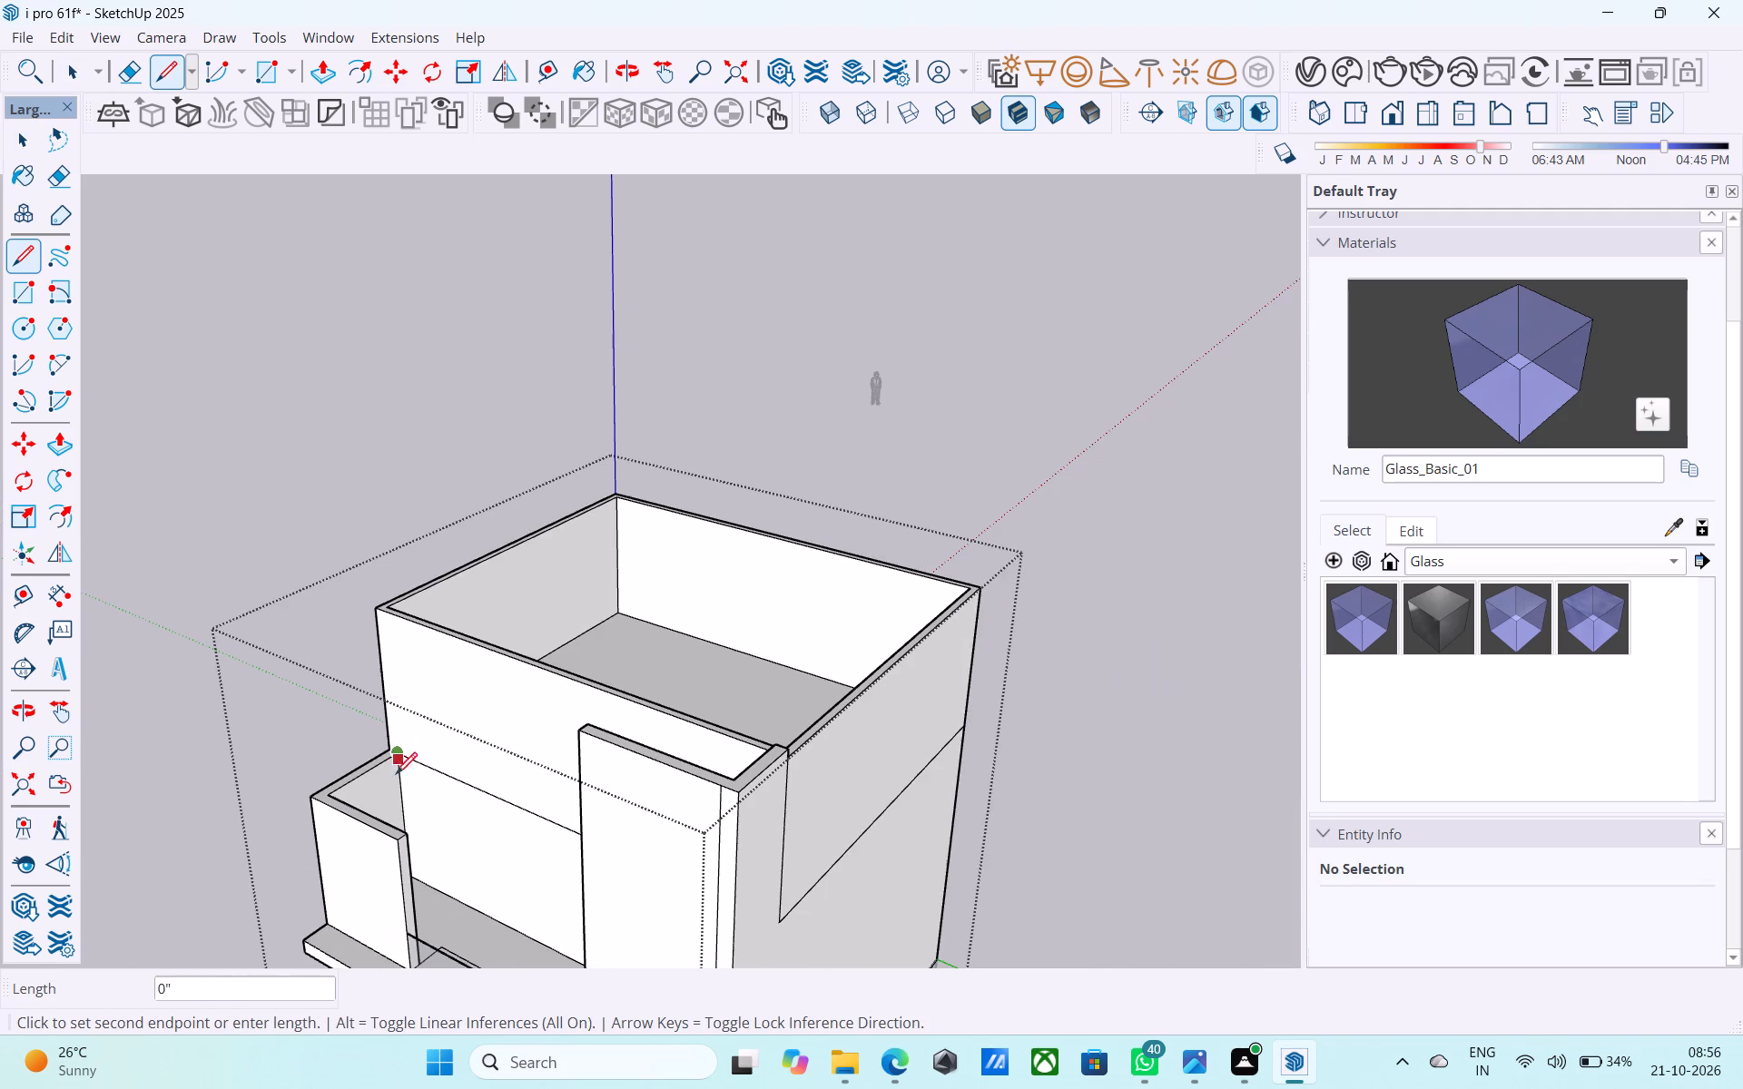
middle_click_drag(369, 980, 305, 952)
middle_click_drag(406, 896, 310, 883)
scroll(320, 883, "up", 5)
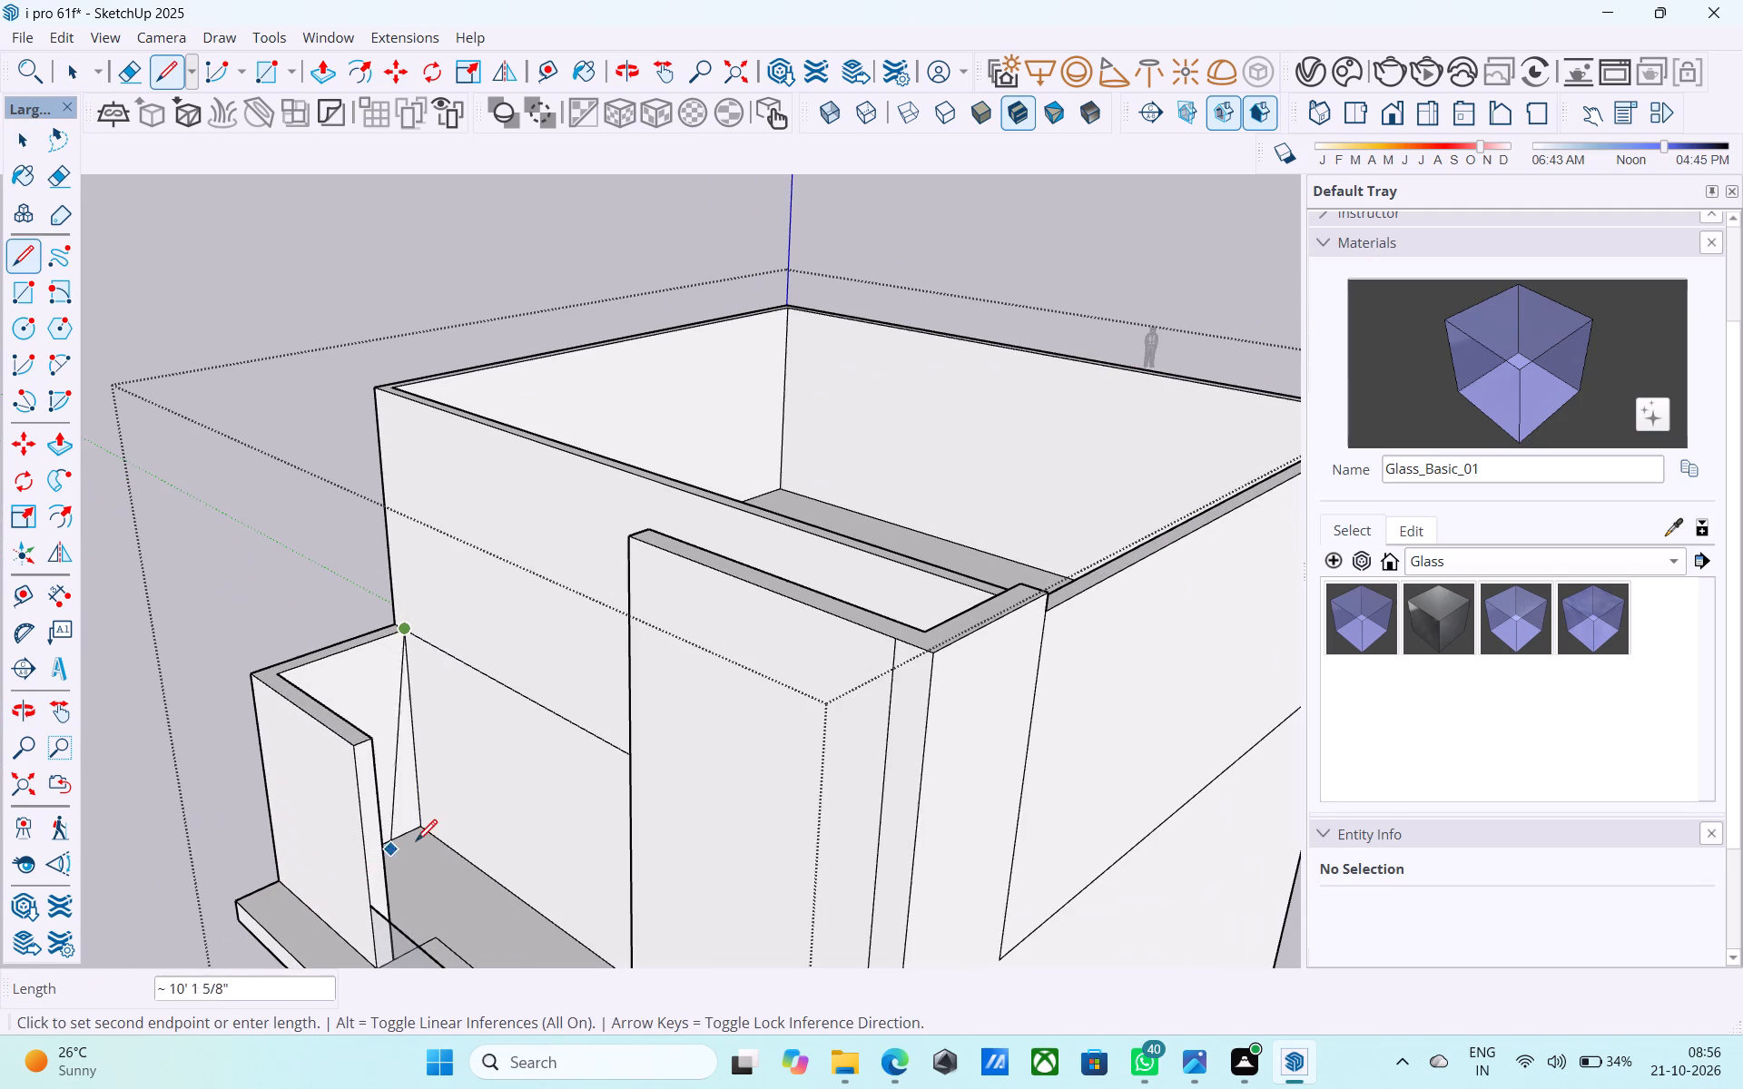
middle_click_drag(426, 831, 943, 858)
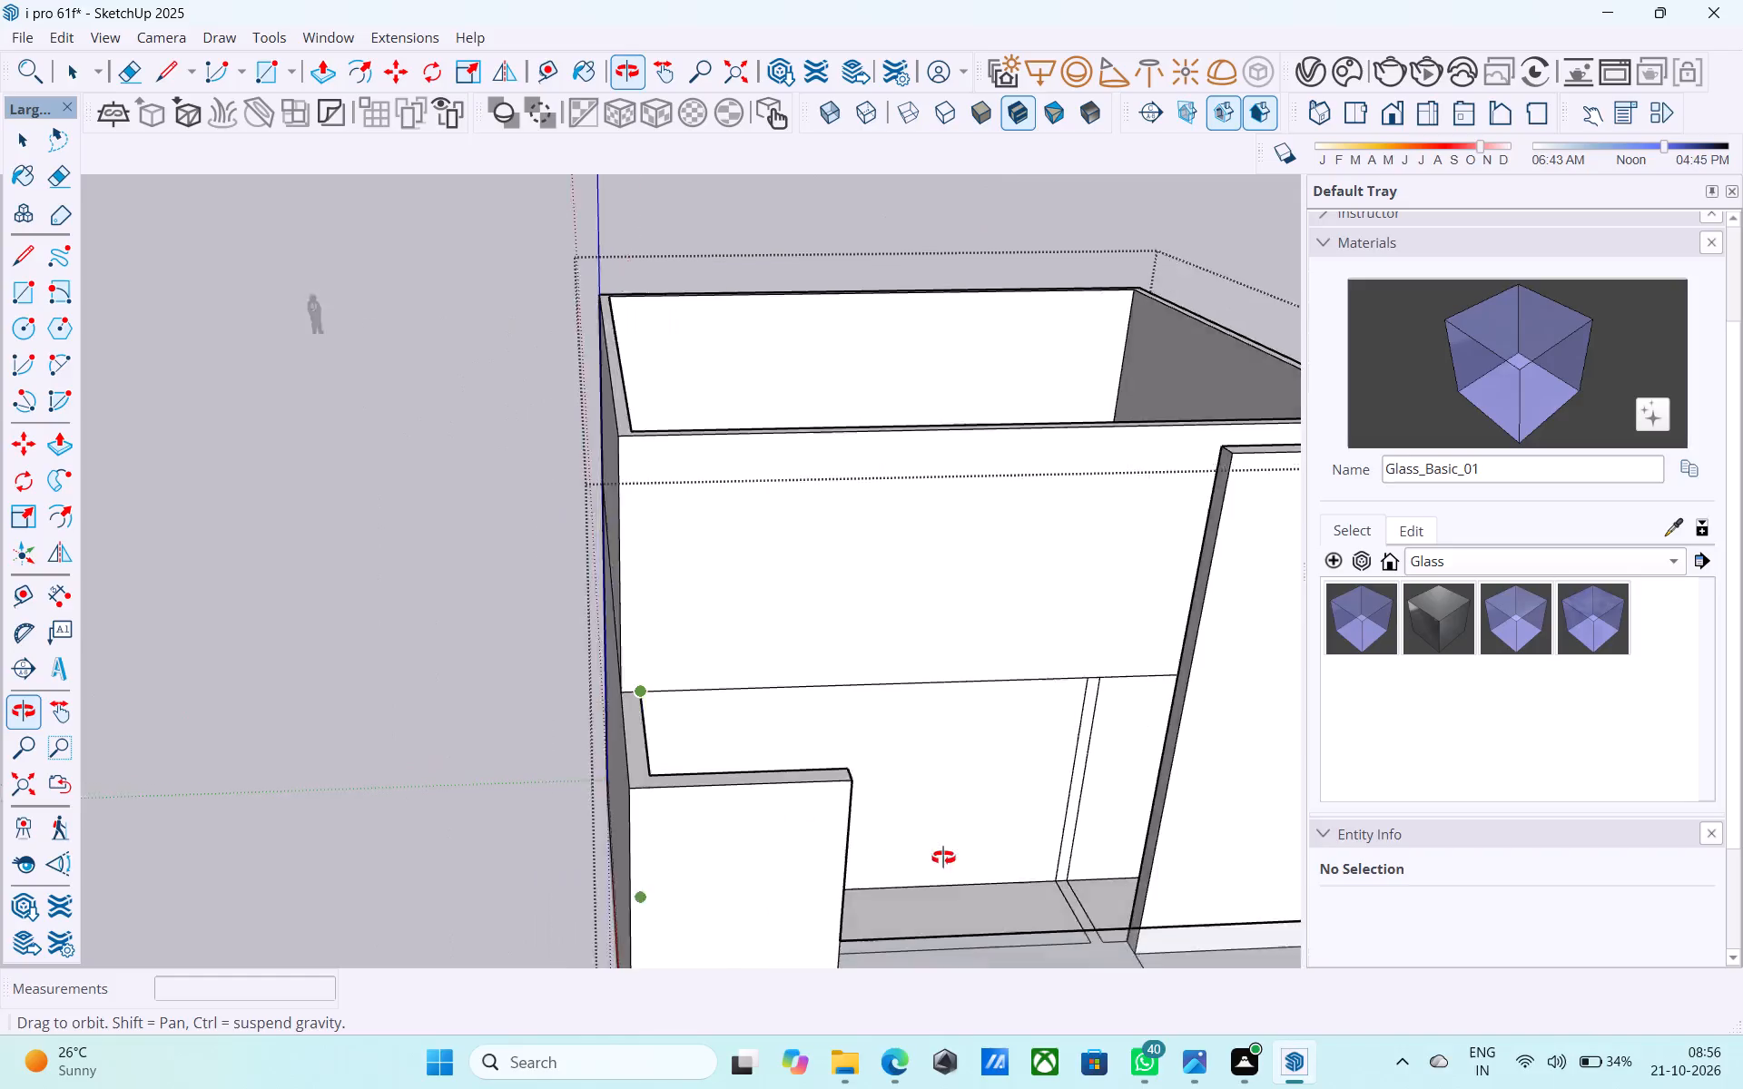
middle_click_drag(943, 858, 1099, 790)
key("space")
Copy the two edges along the upper front wall's base 6" straight up the wall face.
scroll(862, 682, "up", 10)
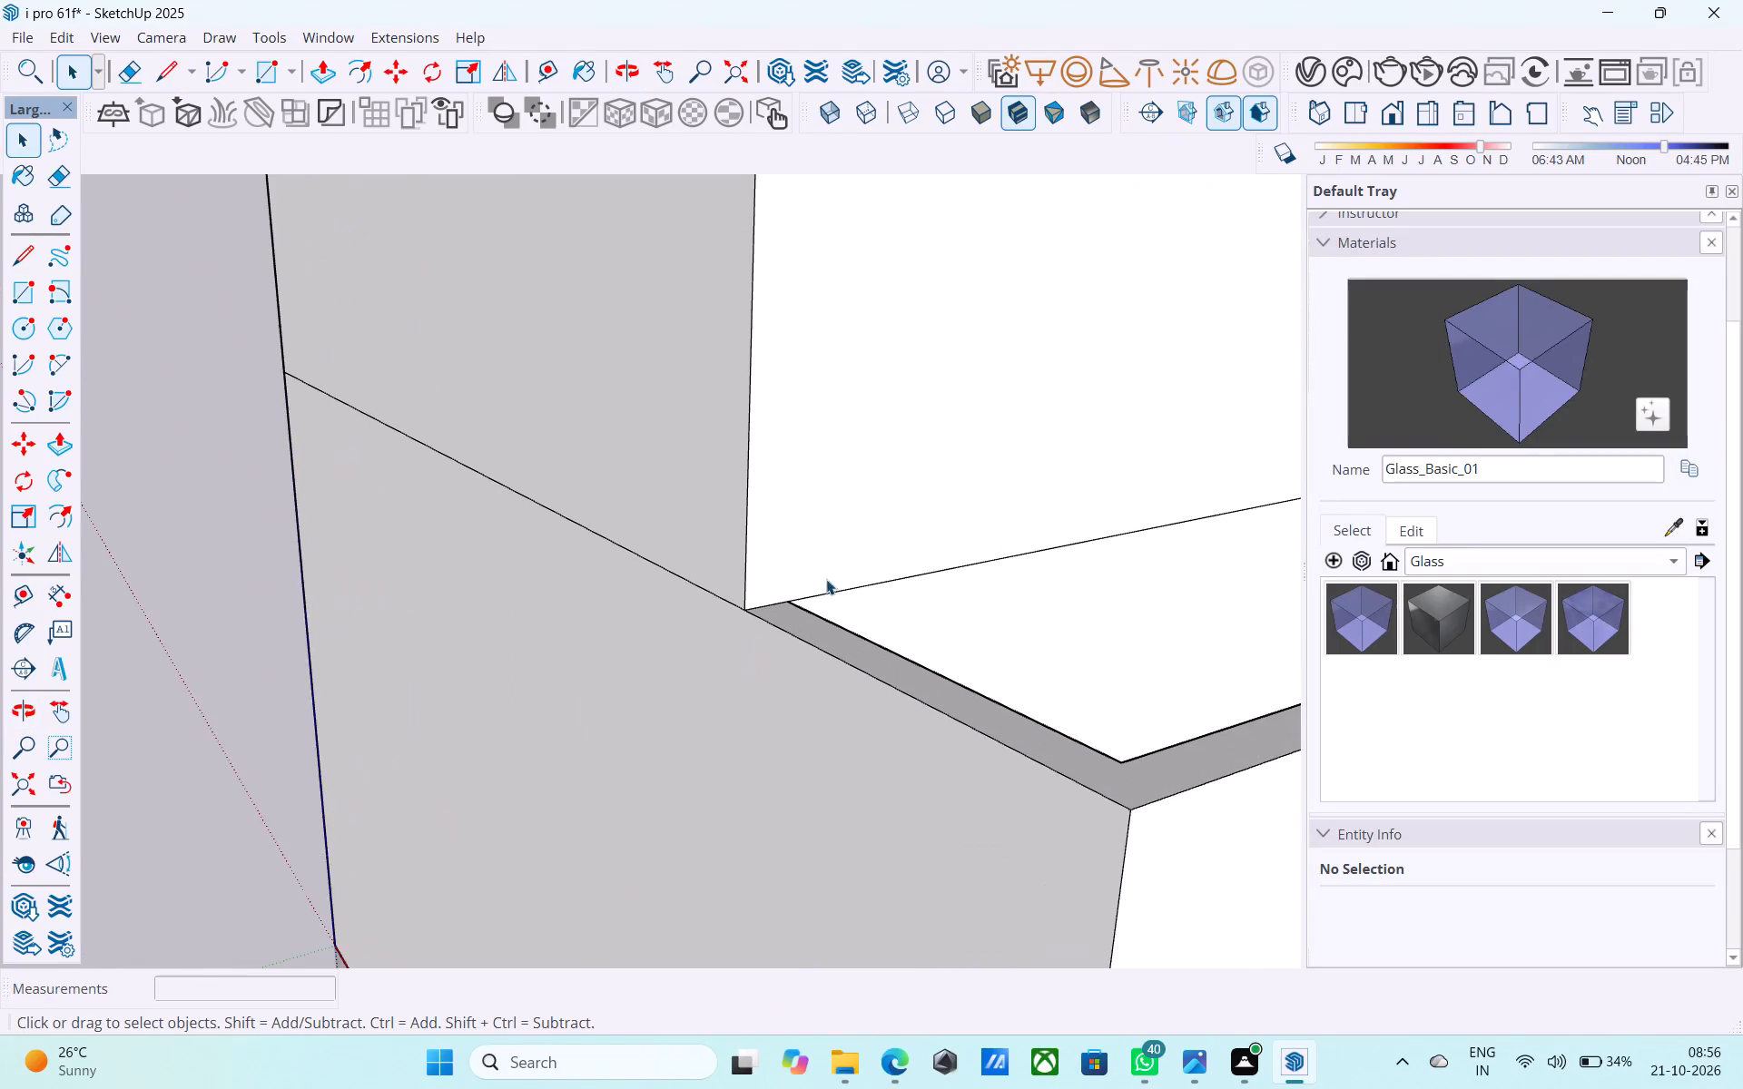
scroll(826, 579, "up", 3)
left_click(822, 603)
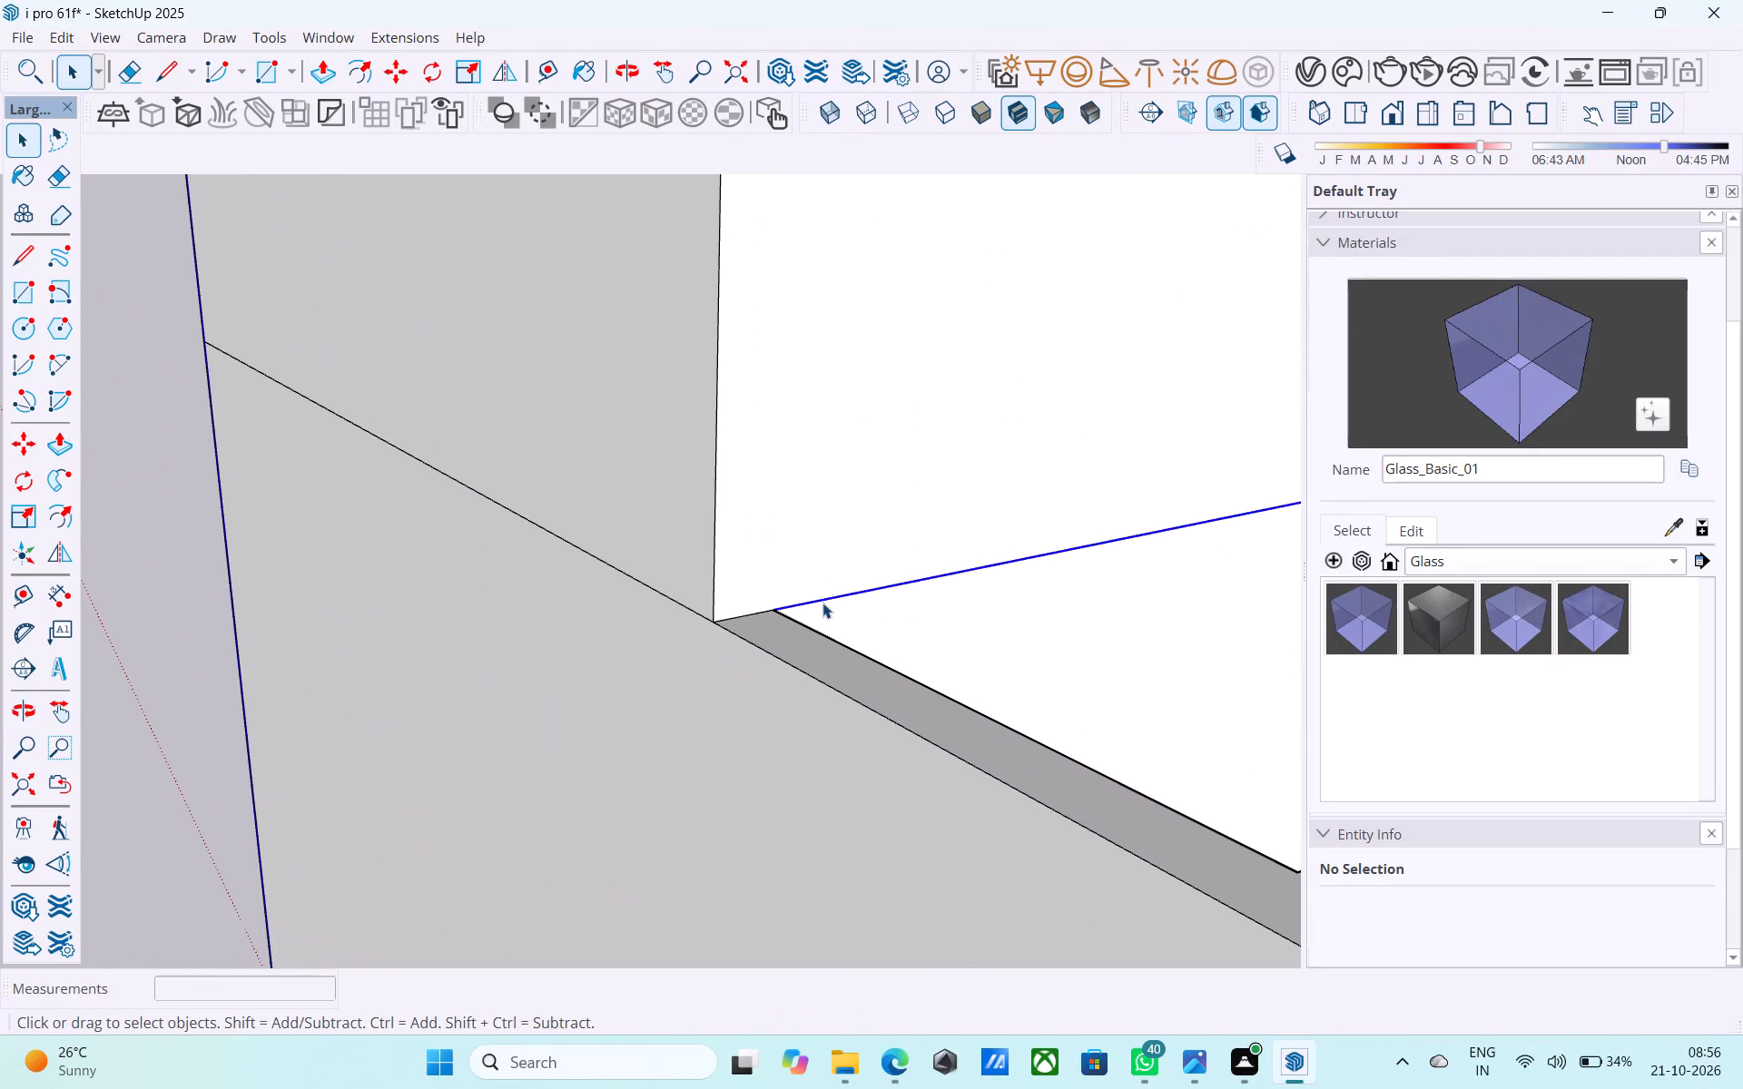
left_click(765, 613, "shift")
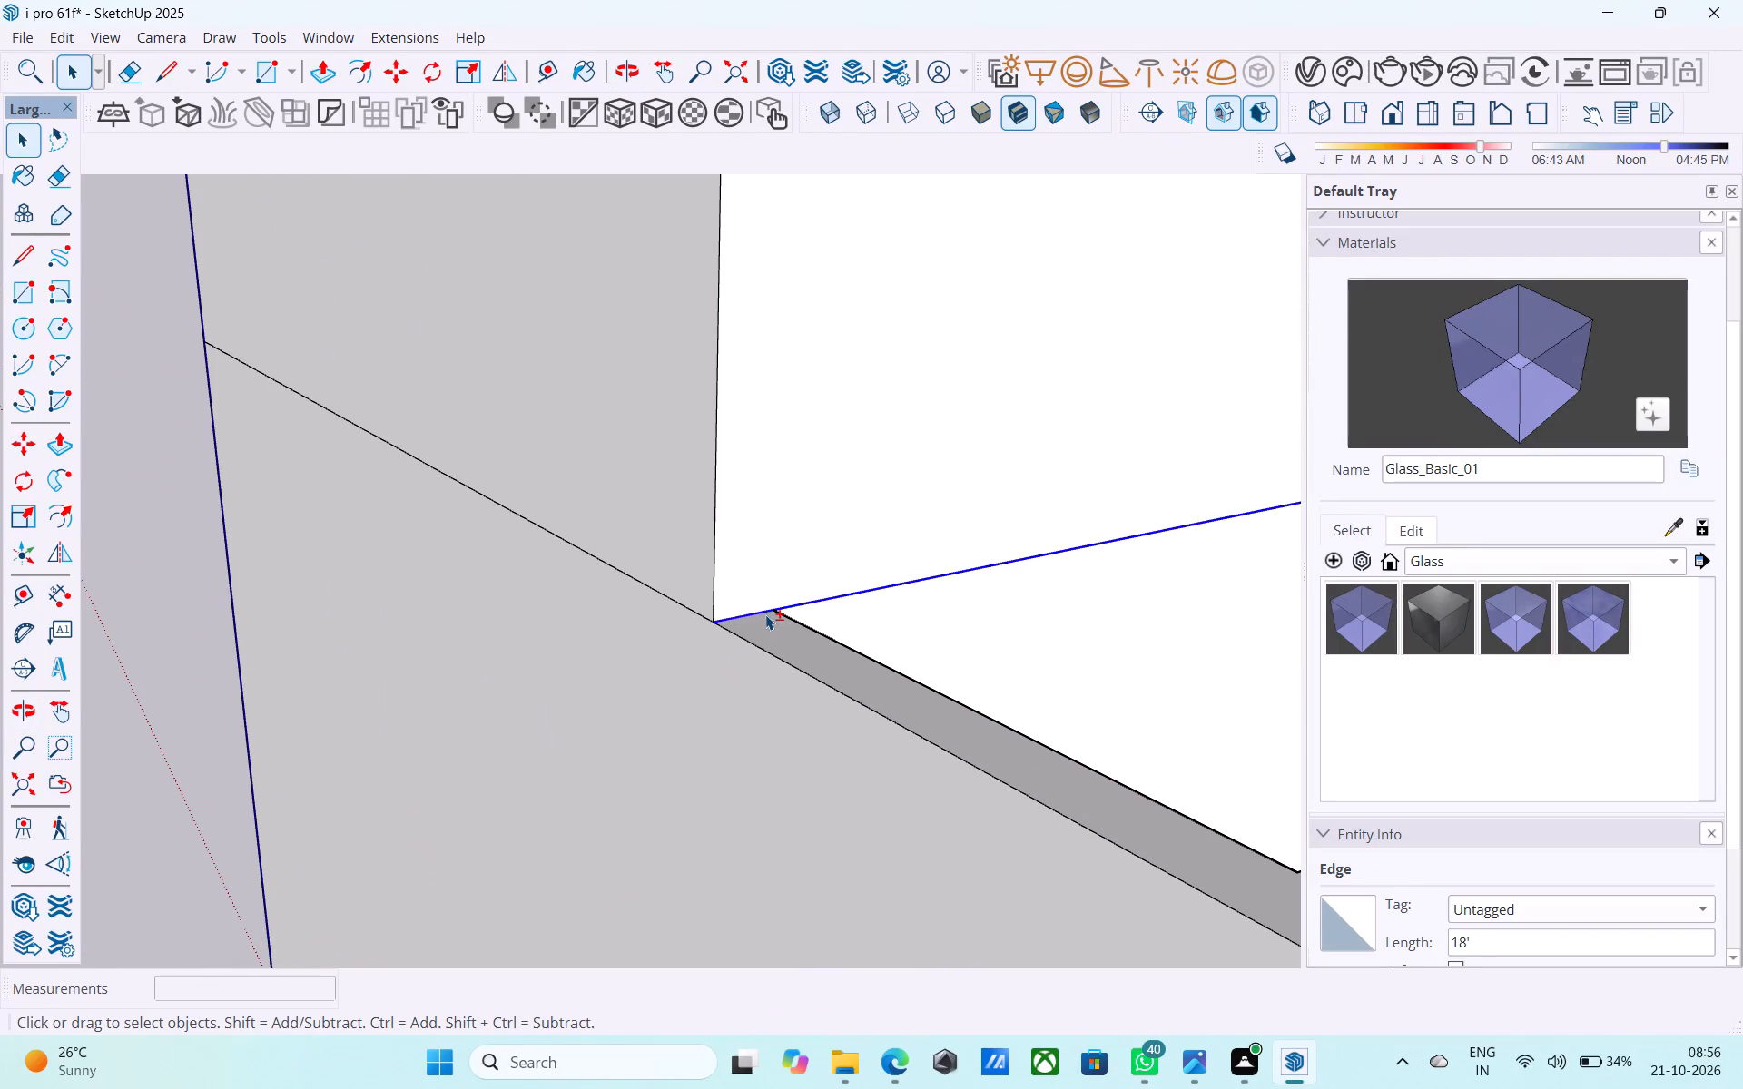
key("m")
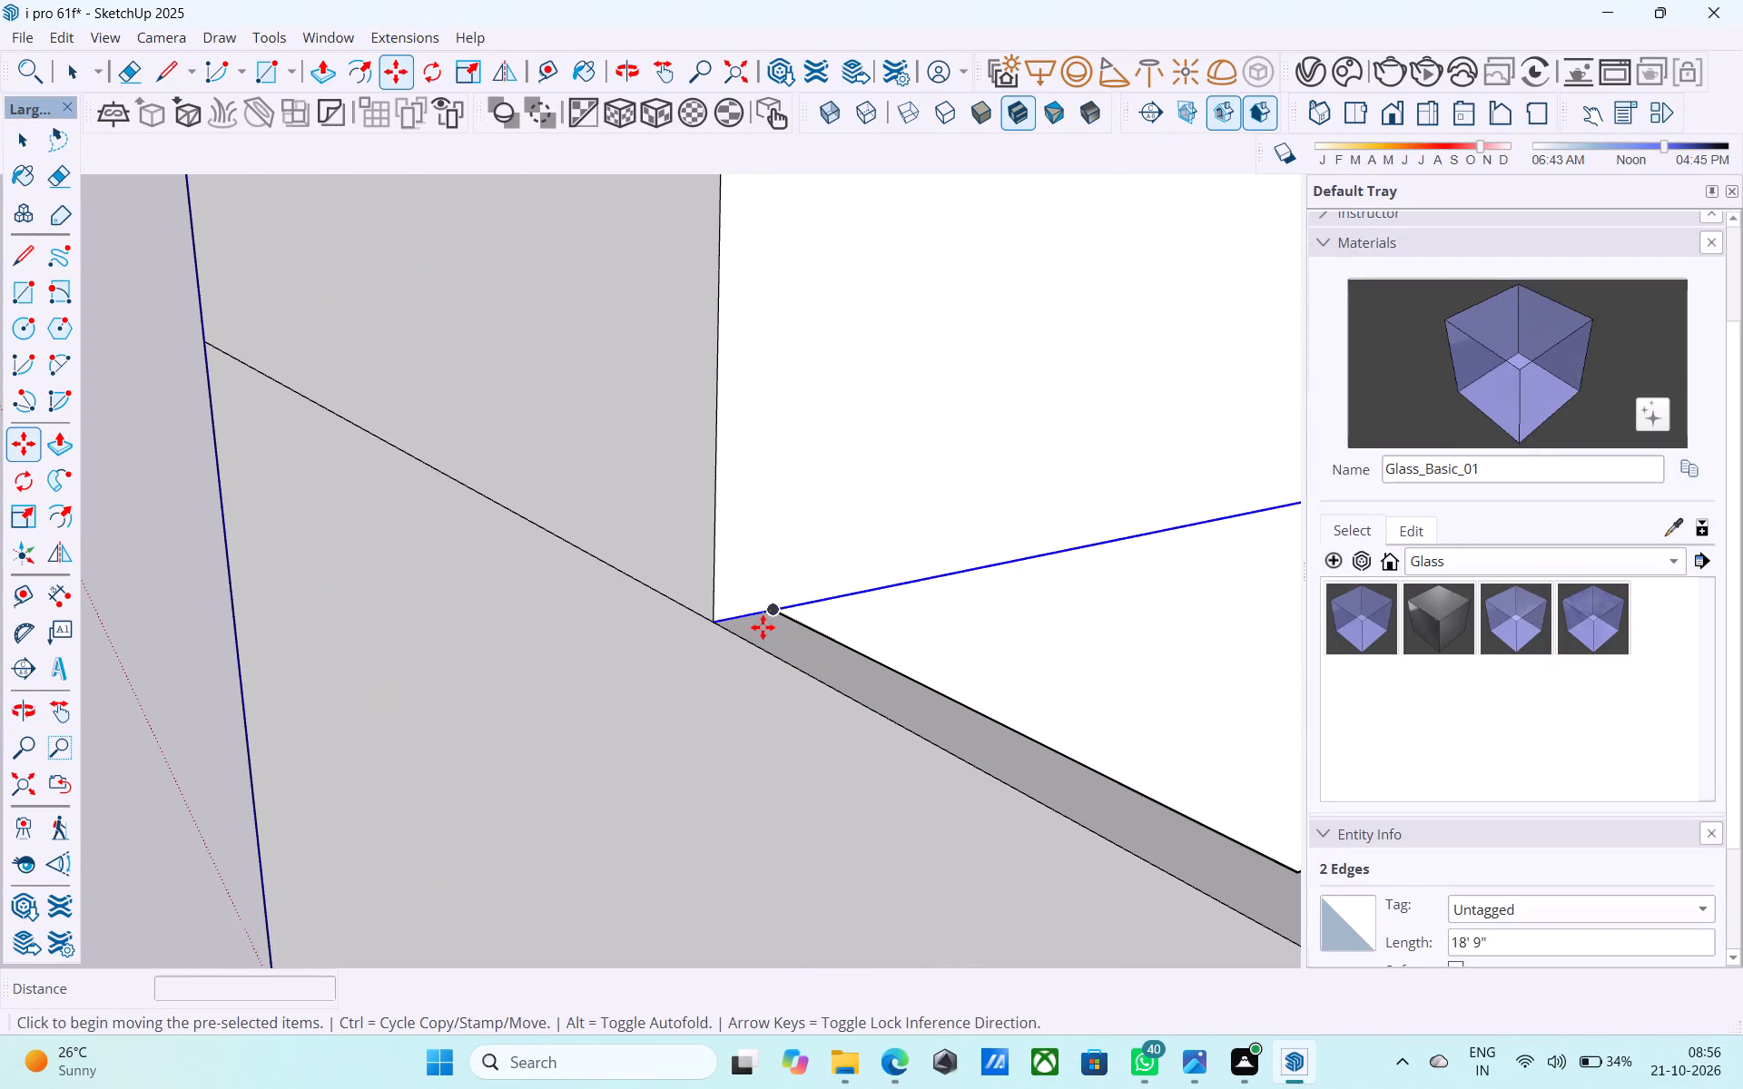
left_click(710, 619)
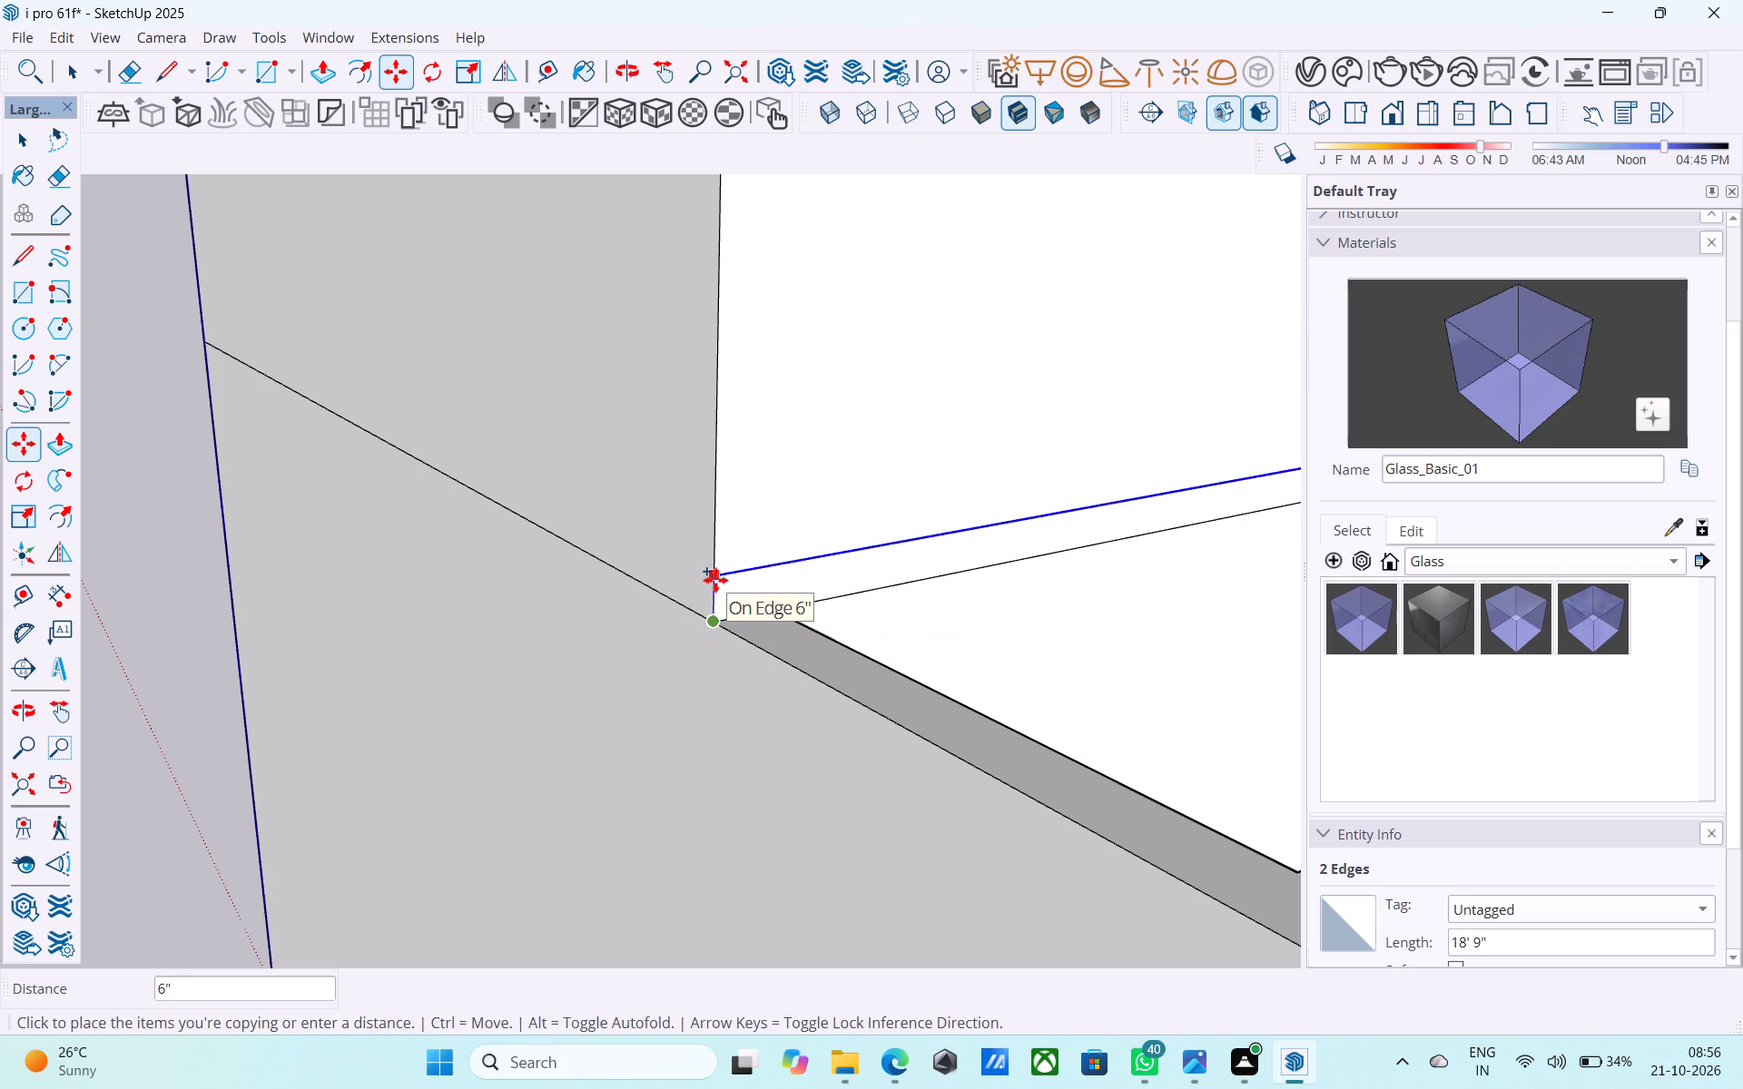
left_click(715, 579)
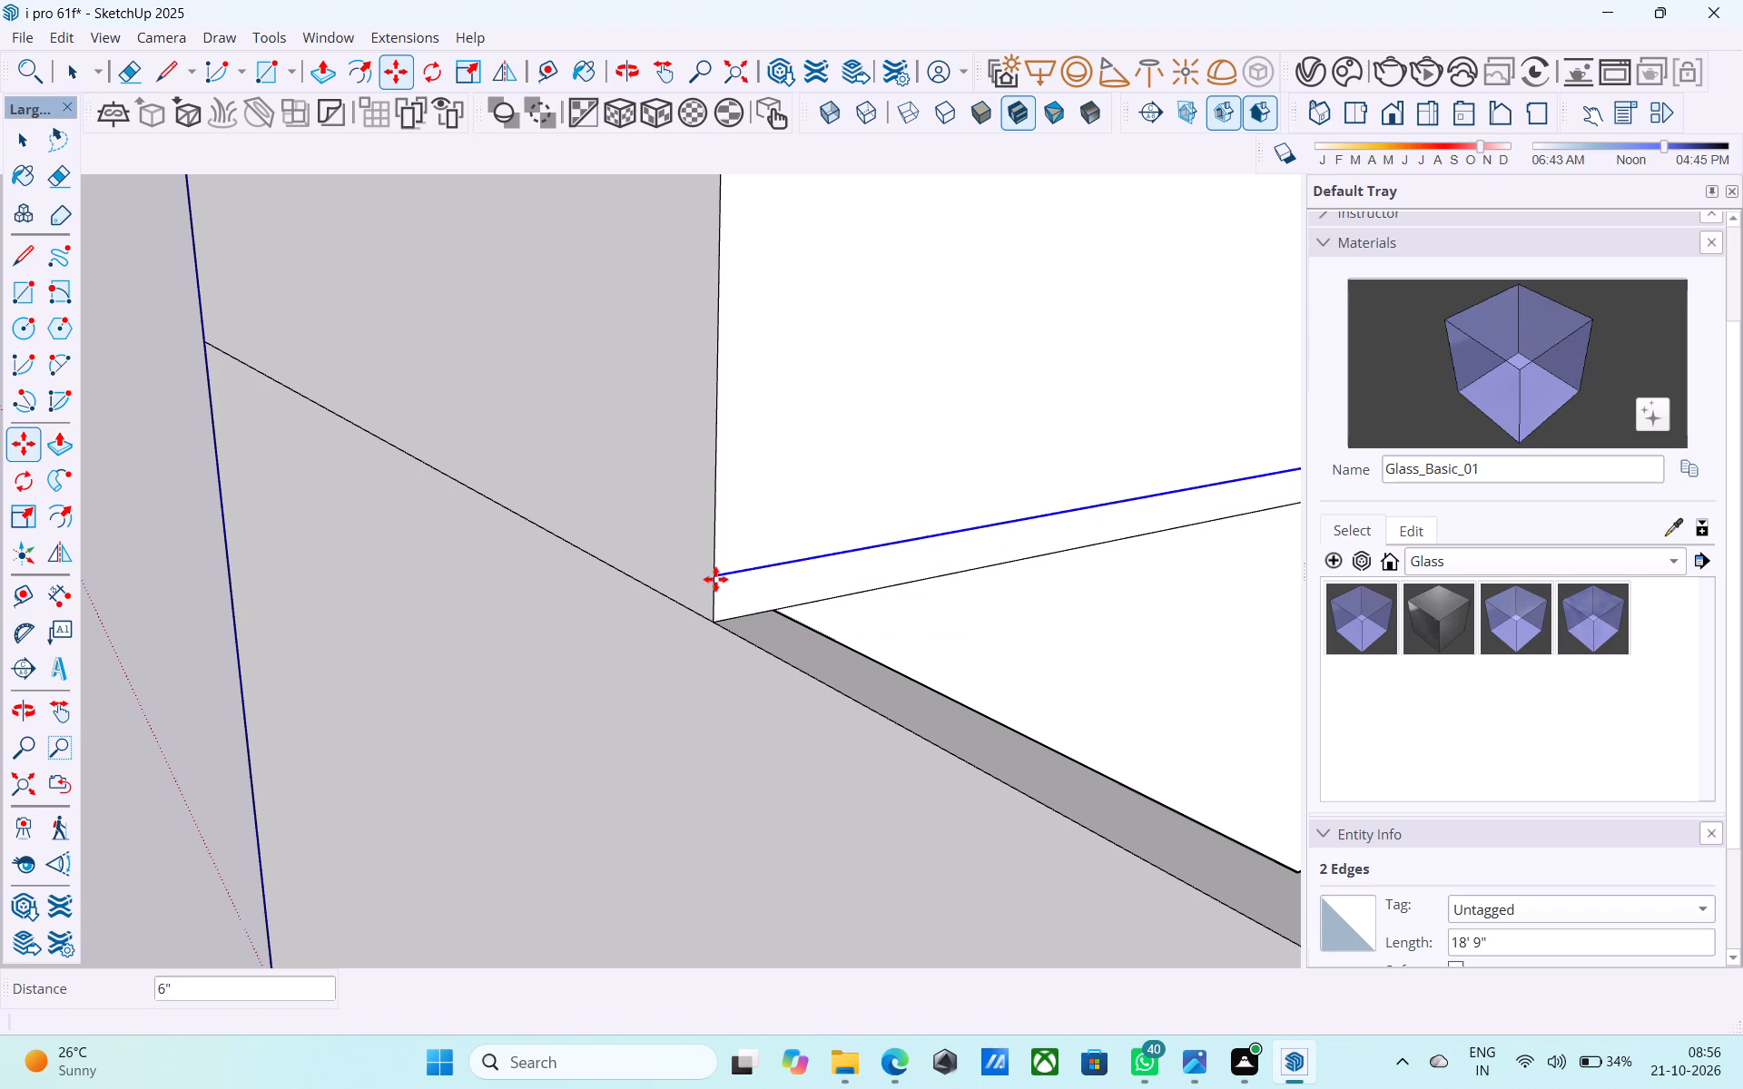
Draw a 25' 3" line along the side wall from the copied front edge's end to the back corner, parallel to the joint below.
key("l")
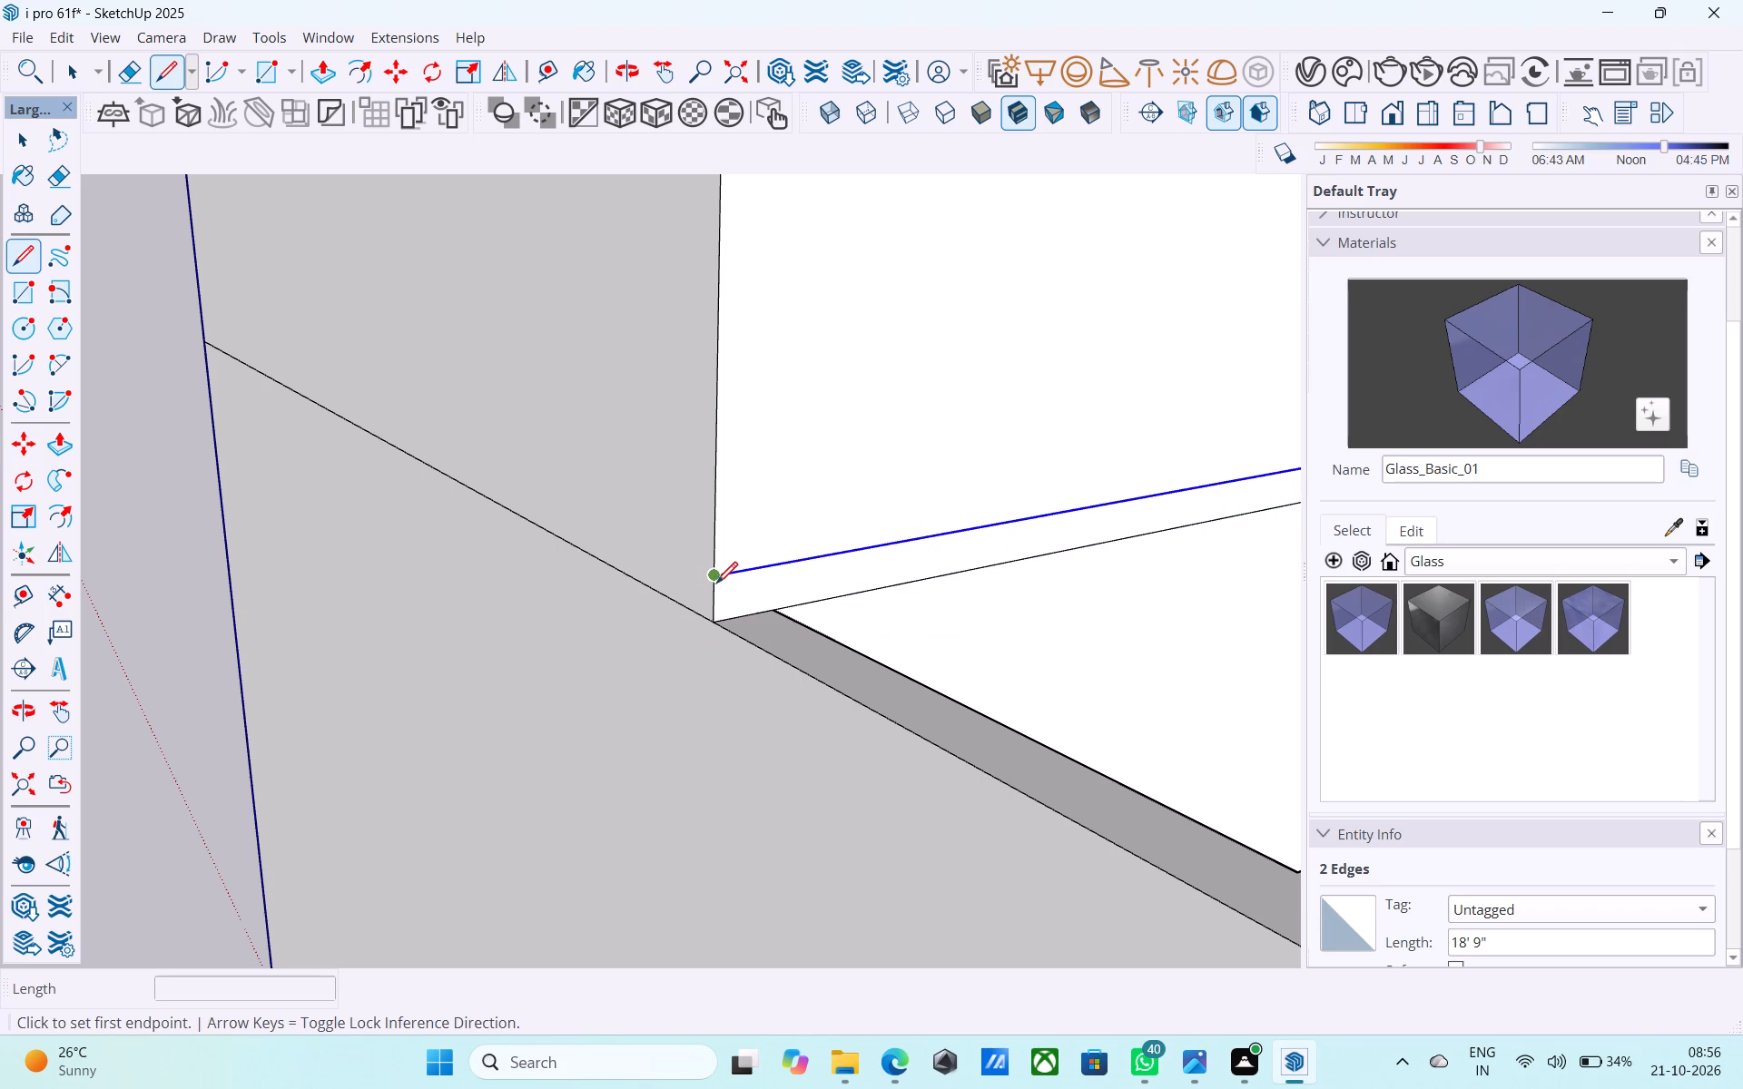
left_click(716, 575)
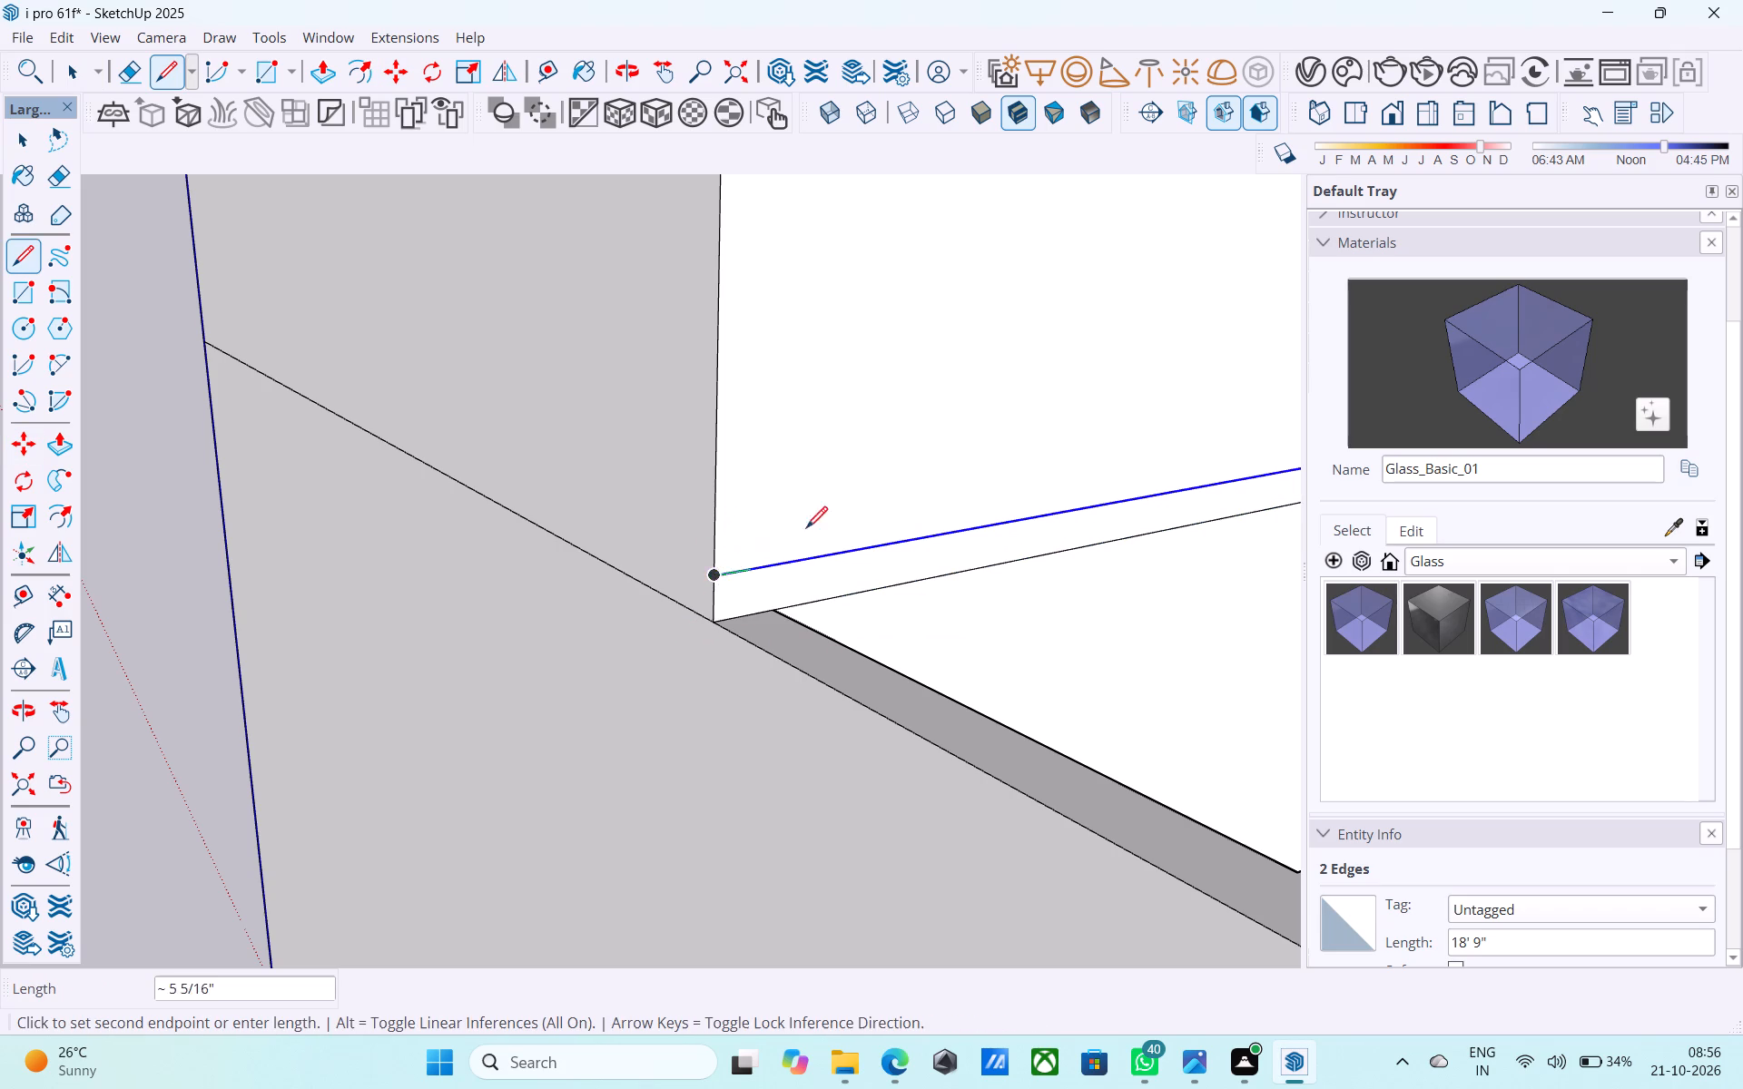
scroll(835, 523, "down", 10)
middle_click_drag(471, 615, 942, 778)
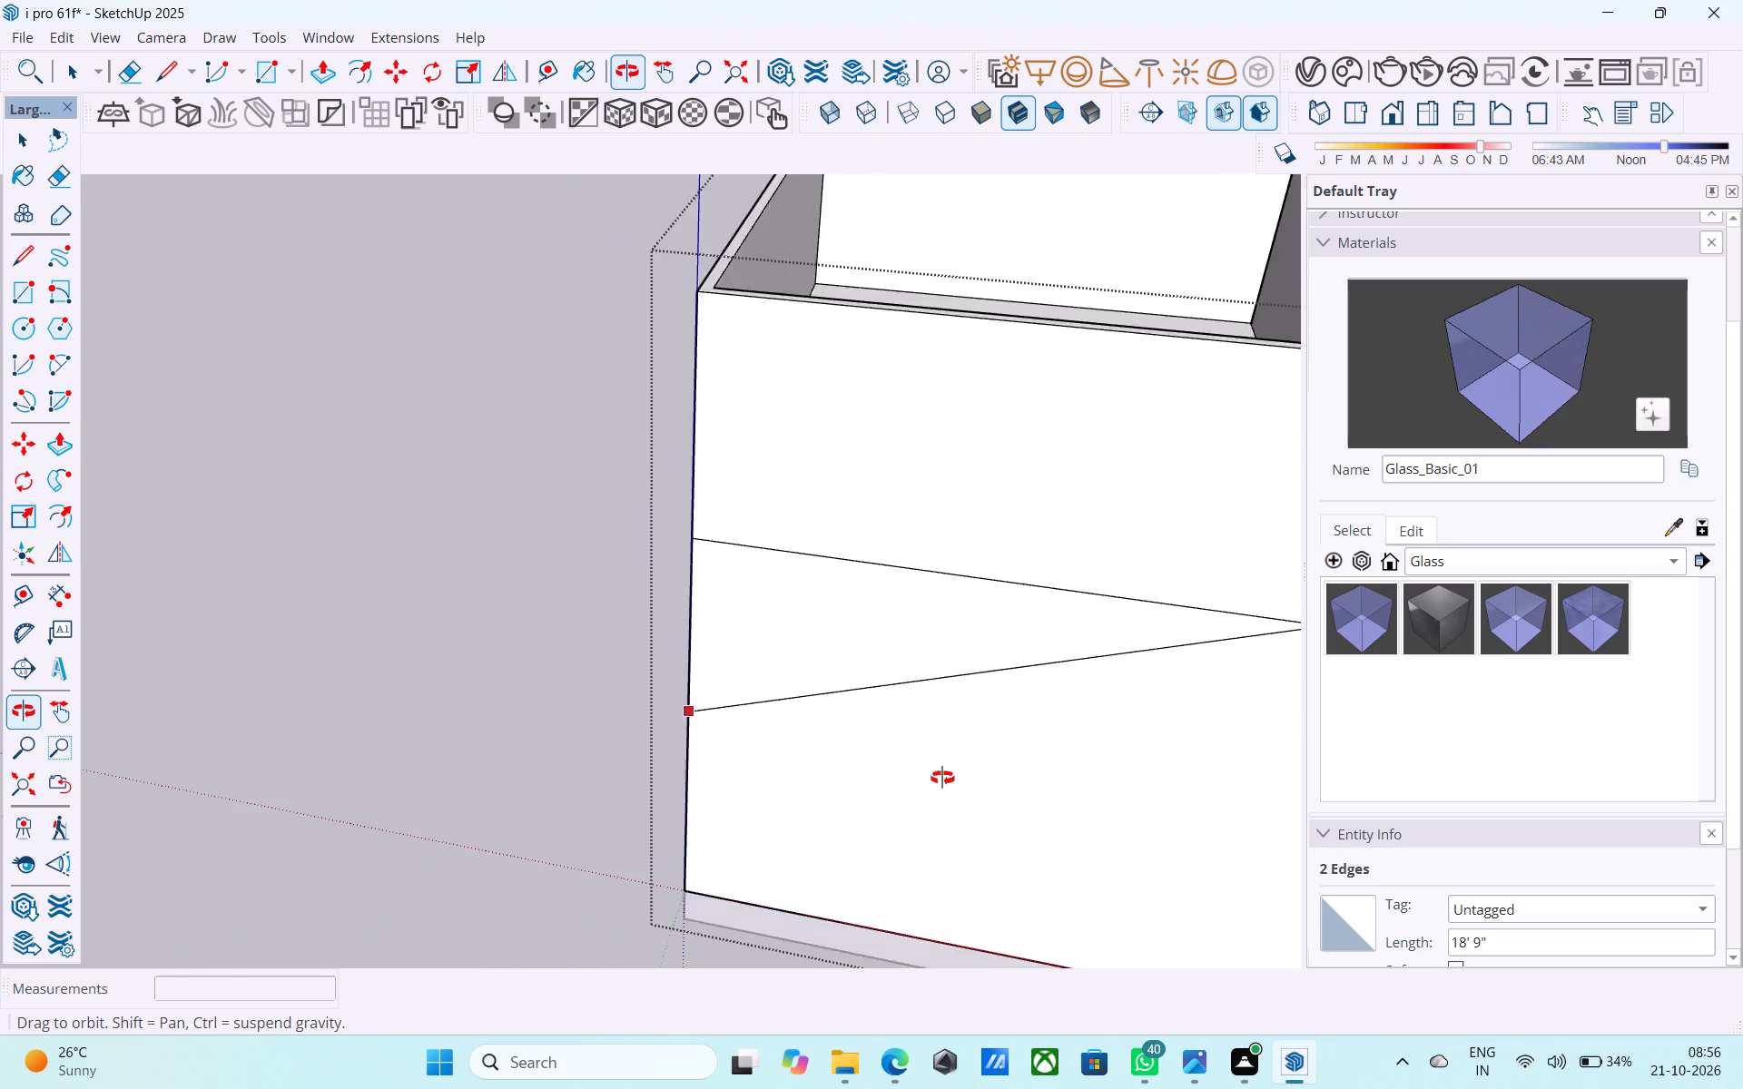
middle_click_drag(942, 778, 982, 762)
scroll(495, 737, "down", 5)
middle_click_drag(492, 731, 594, 709)
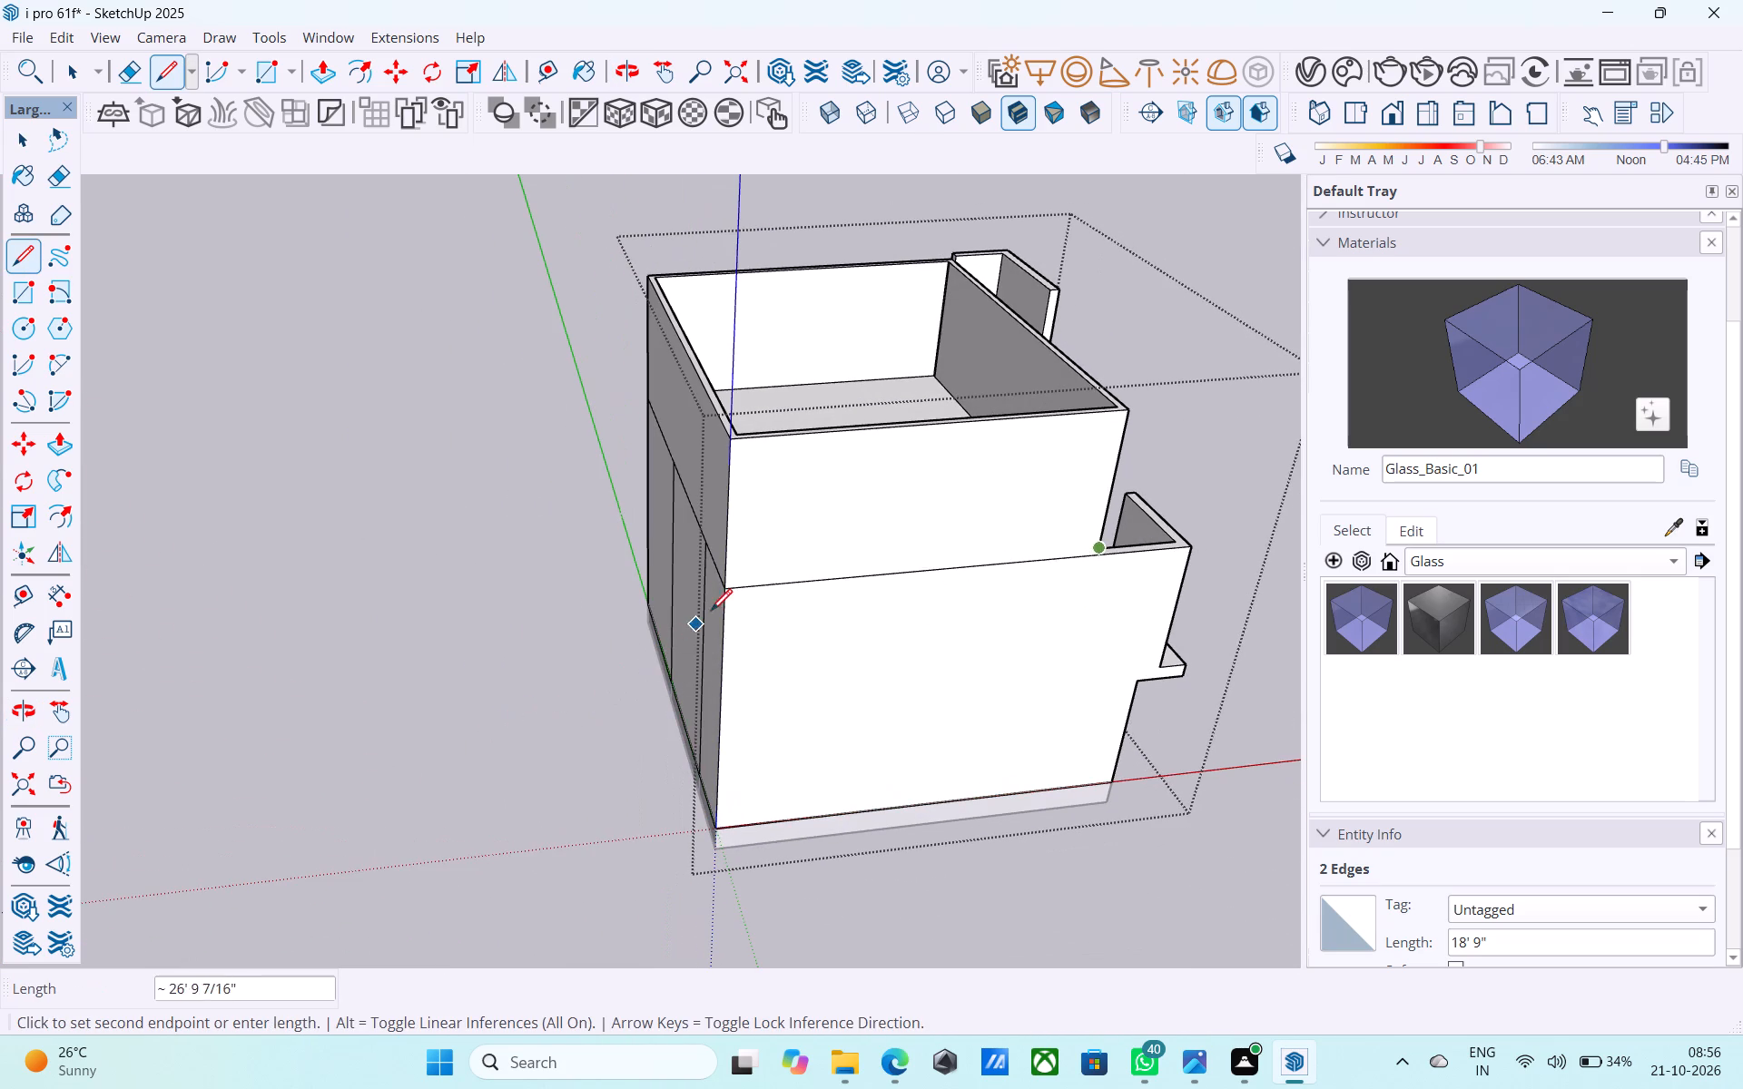
scroll(748, 557, "up", 8)
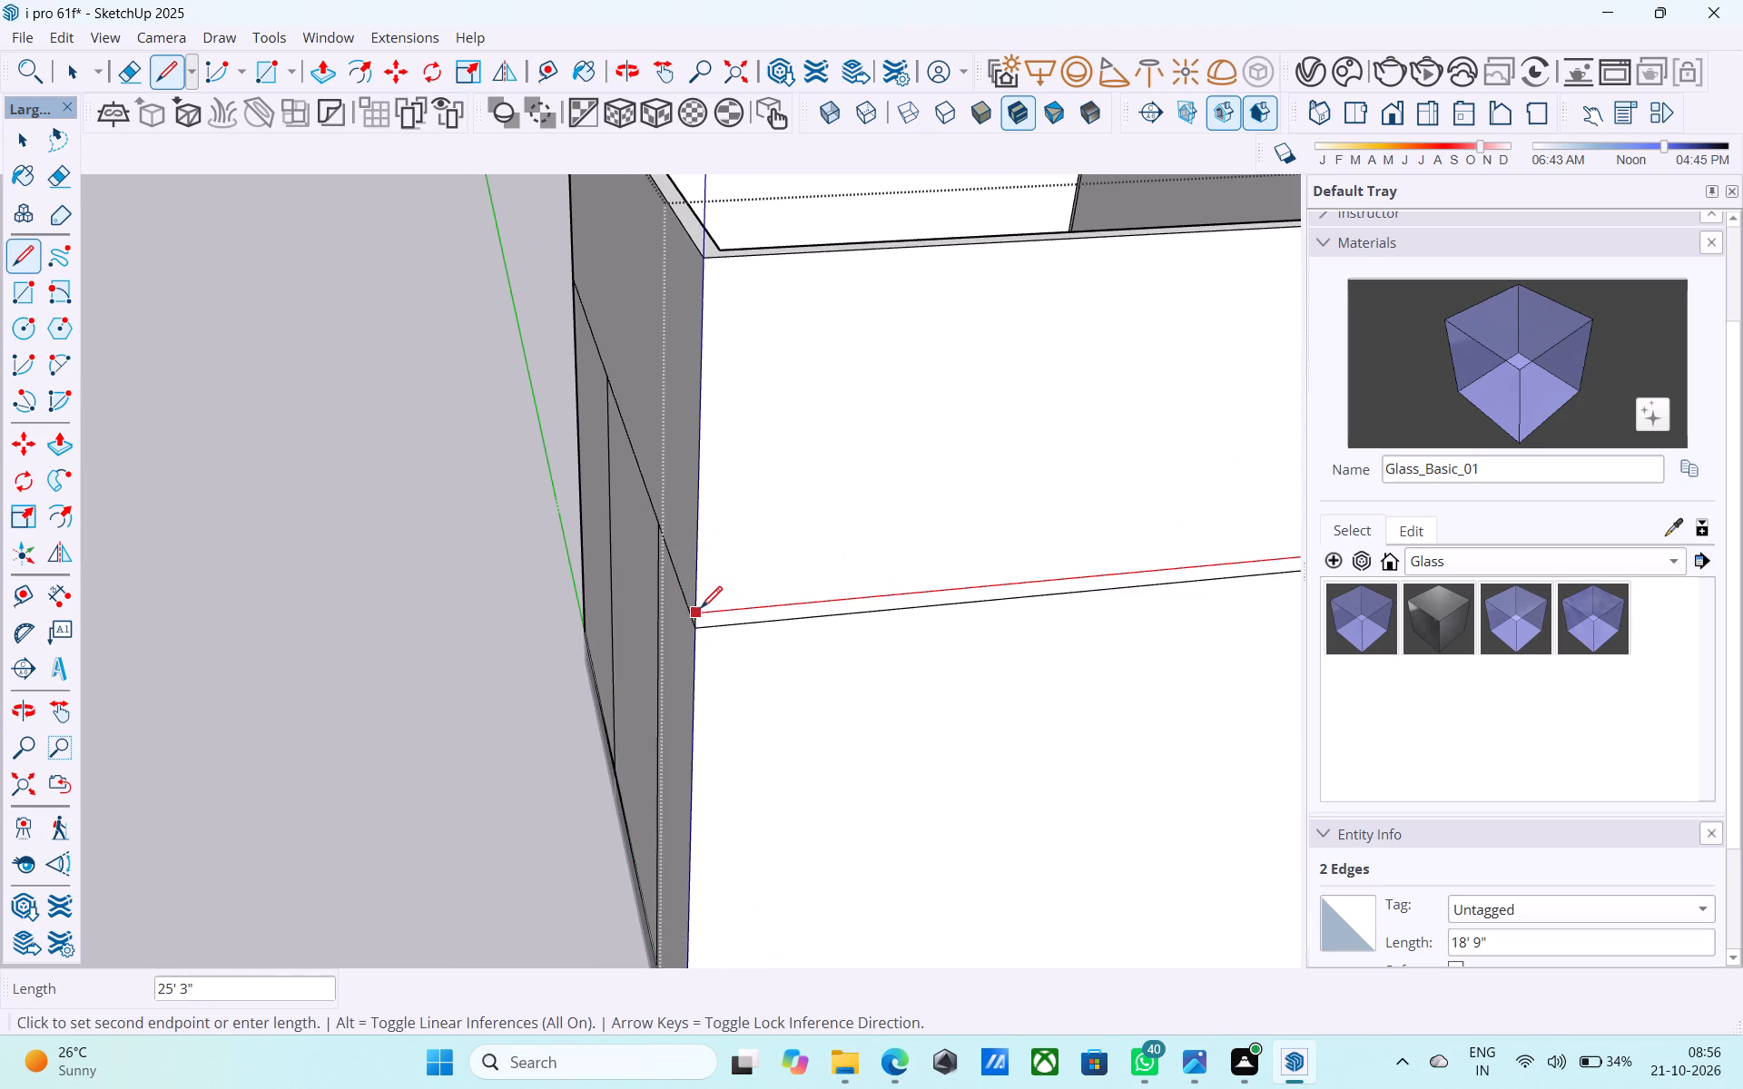
left_click(701, 610)
Draw a 30' line across the back wall from the side line's end to the opposite corner, 6" above the floor joint.
left_click(696, 613)
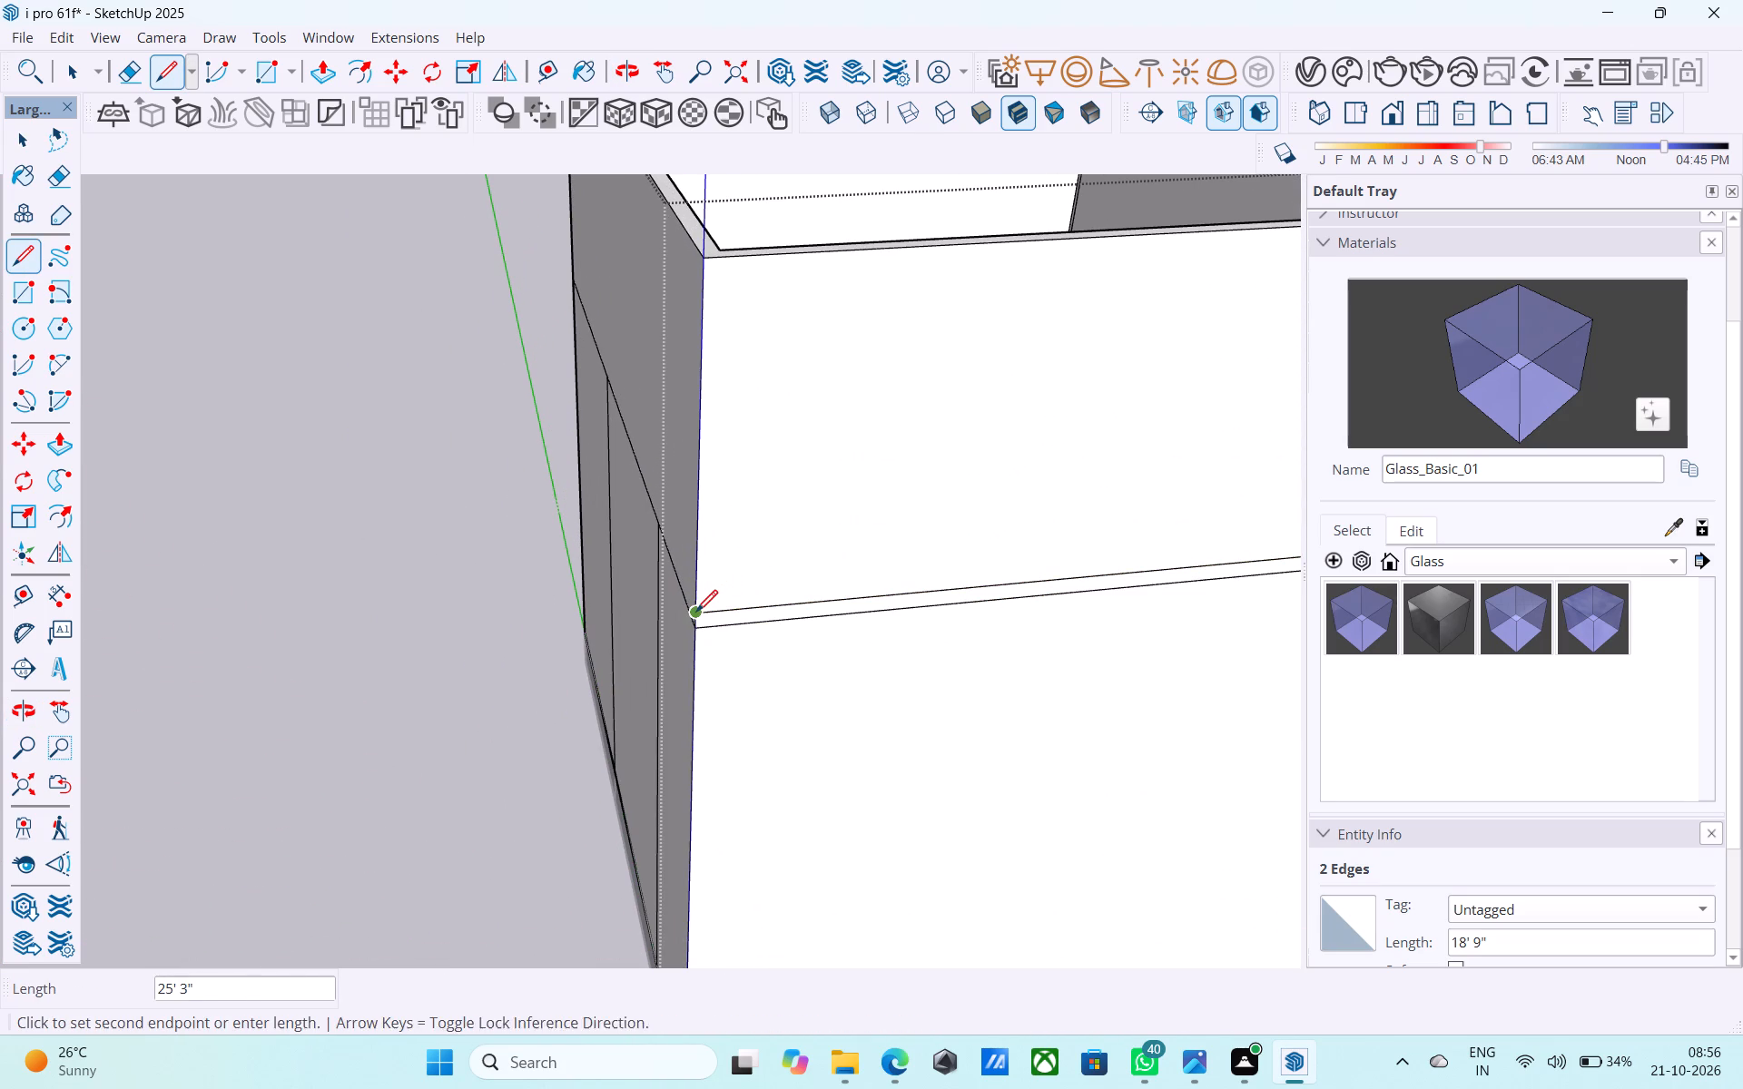
scroll(455, 738, "down", 3)
middle_click_drag(452, 739, 1170, 701)
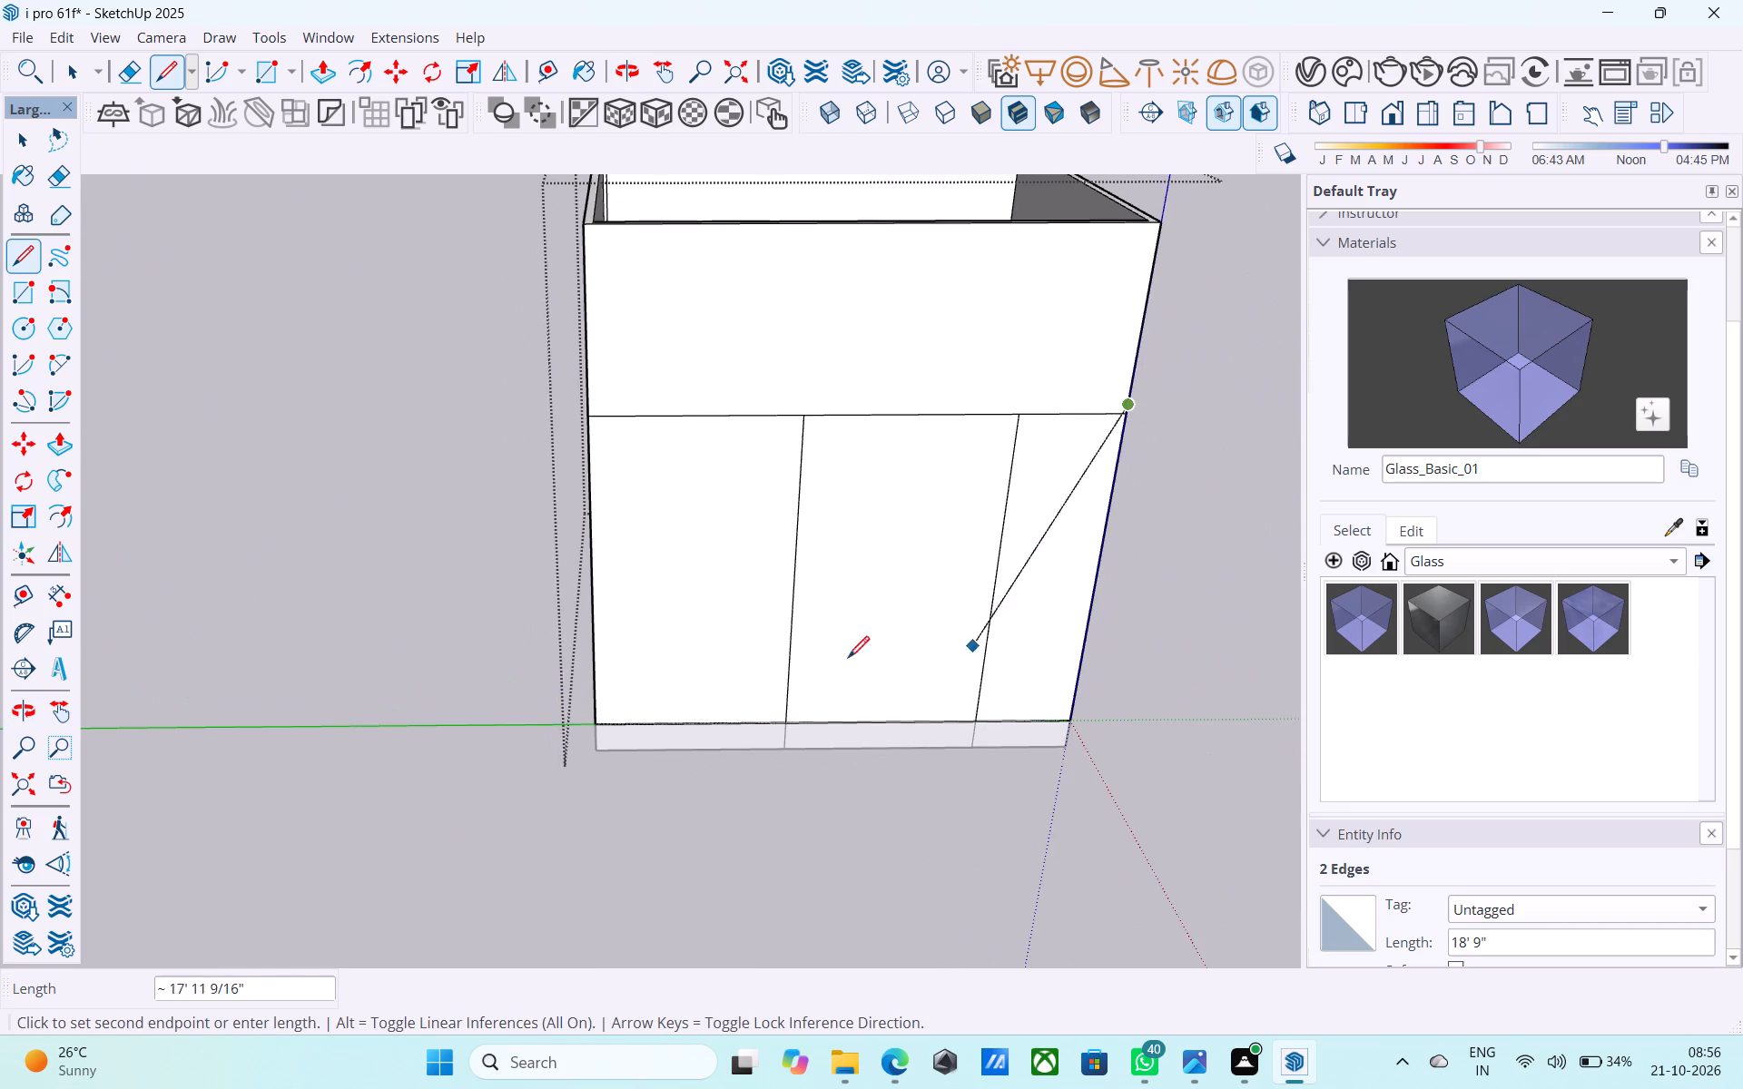
scroll(448, 781, "down", 2)
middle_click_drag(464, 773, 920, 780)
scroll(822, 434, "up", 8)
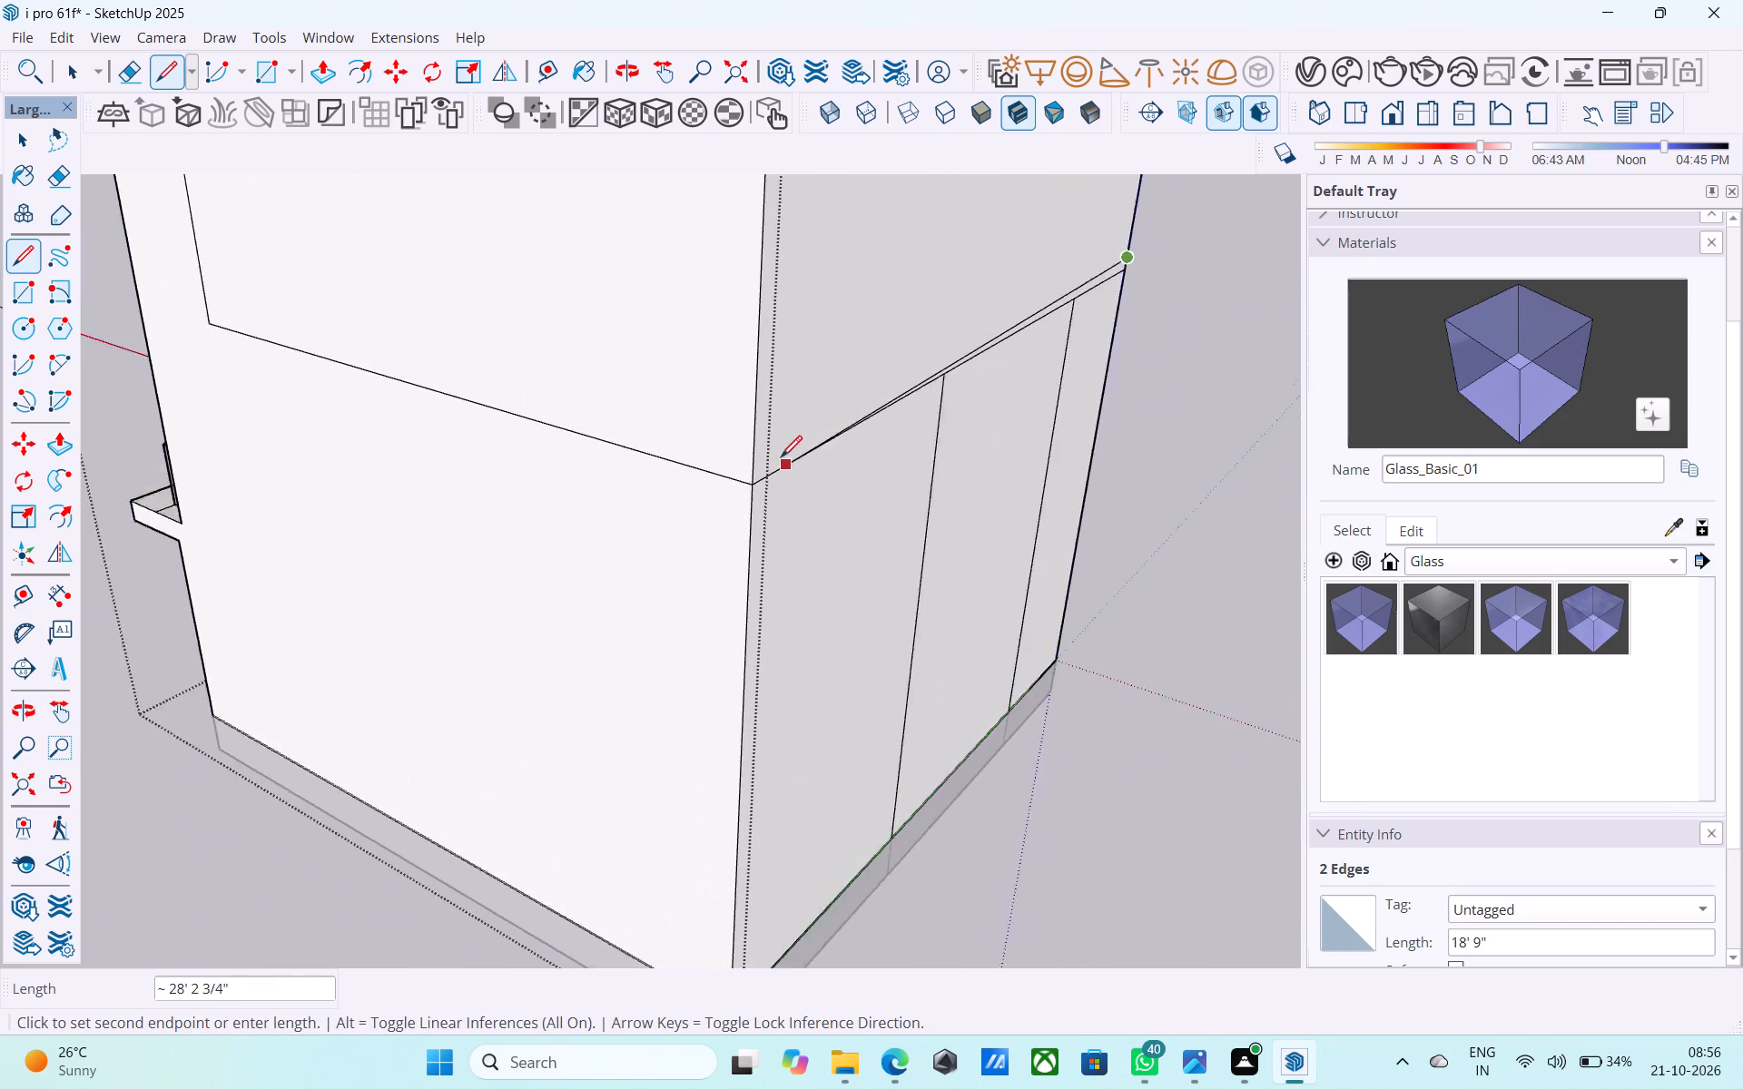
scroll(781, 459, "up", 7)
left_click(728, 474)
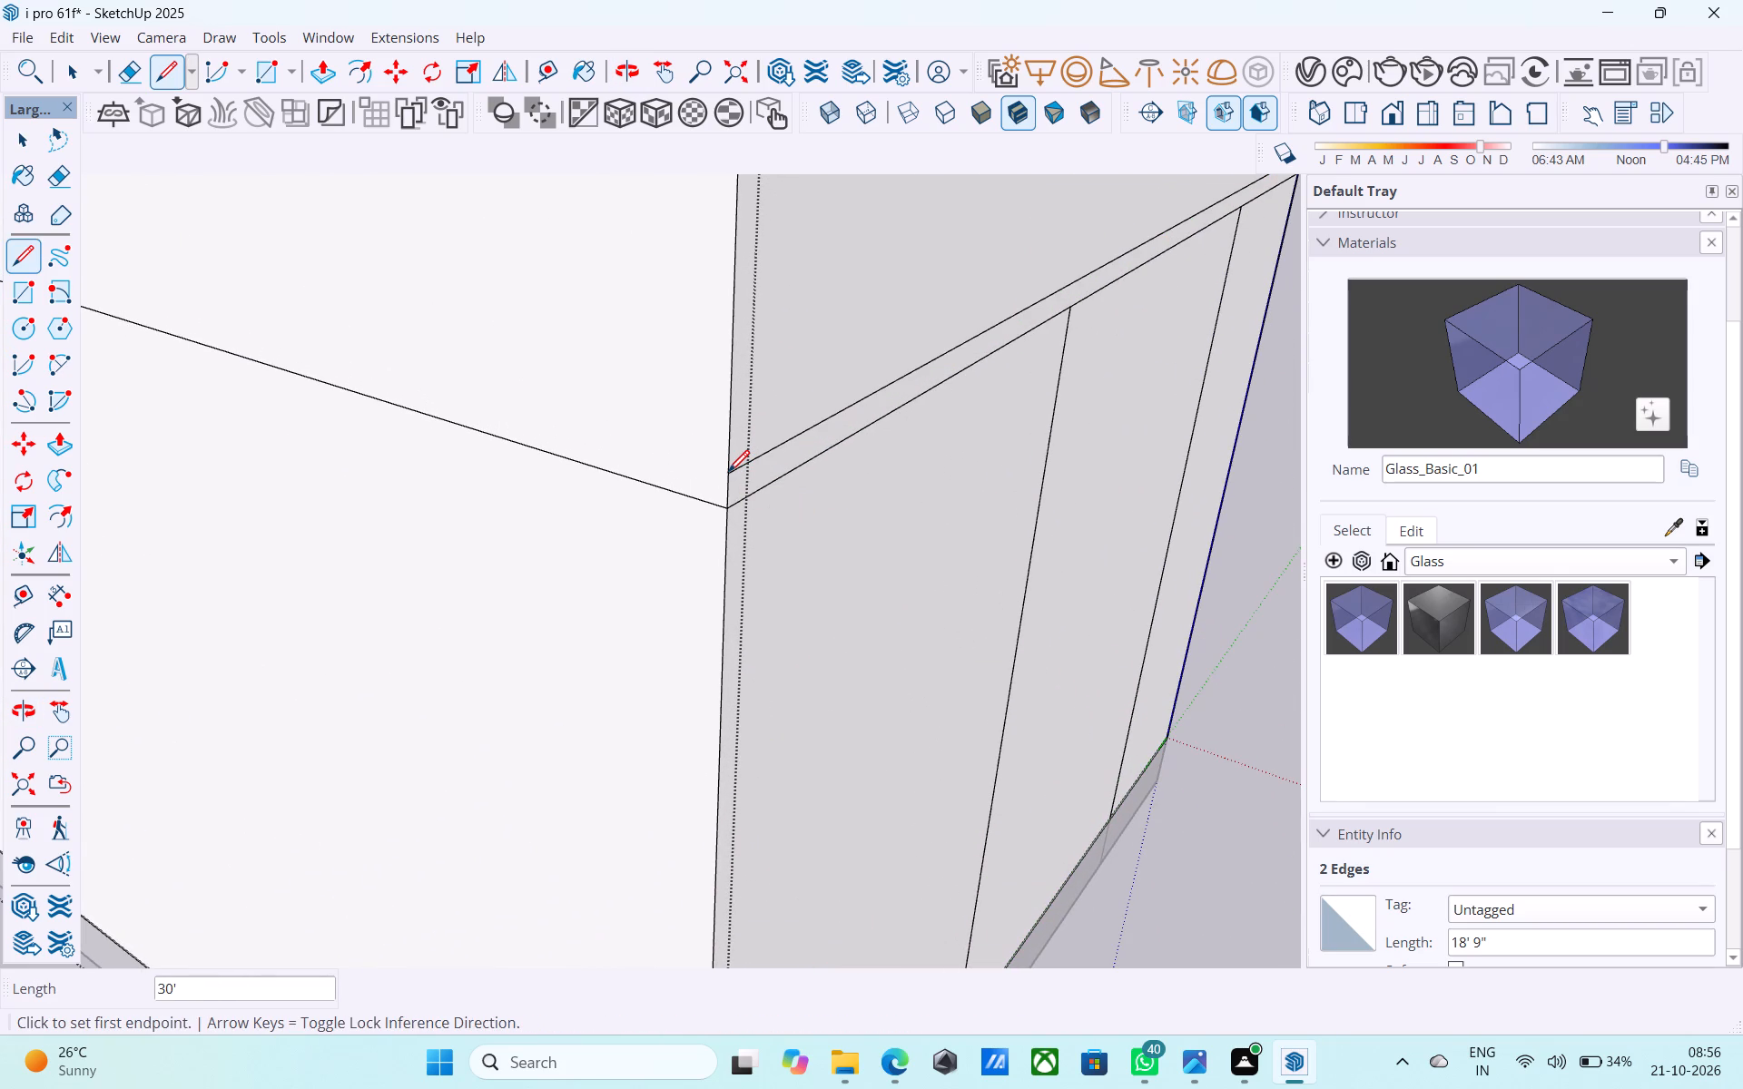
Draw a 25' 3" line across the remaining side wall from the back corner to the front vertical edge, parallel to the joint below.
scroll(741, 533, "down", 5)
middle_click_drag(732, 562, 854, 459)
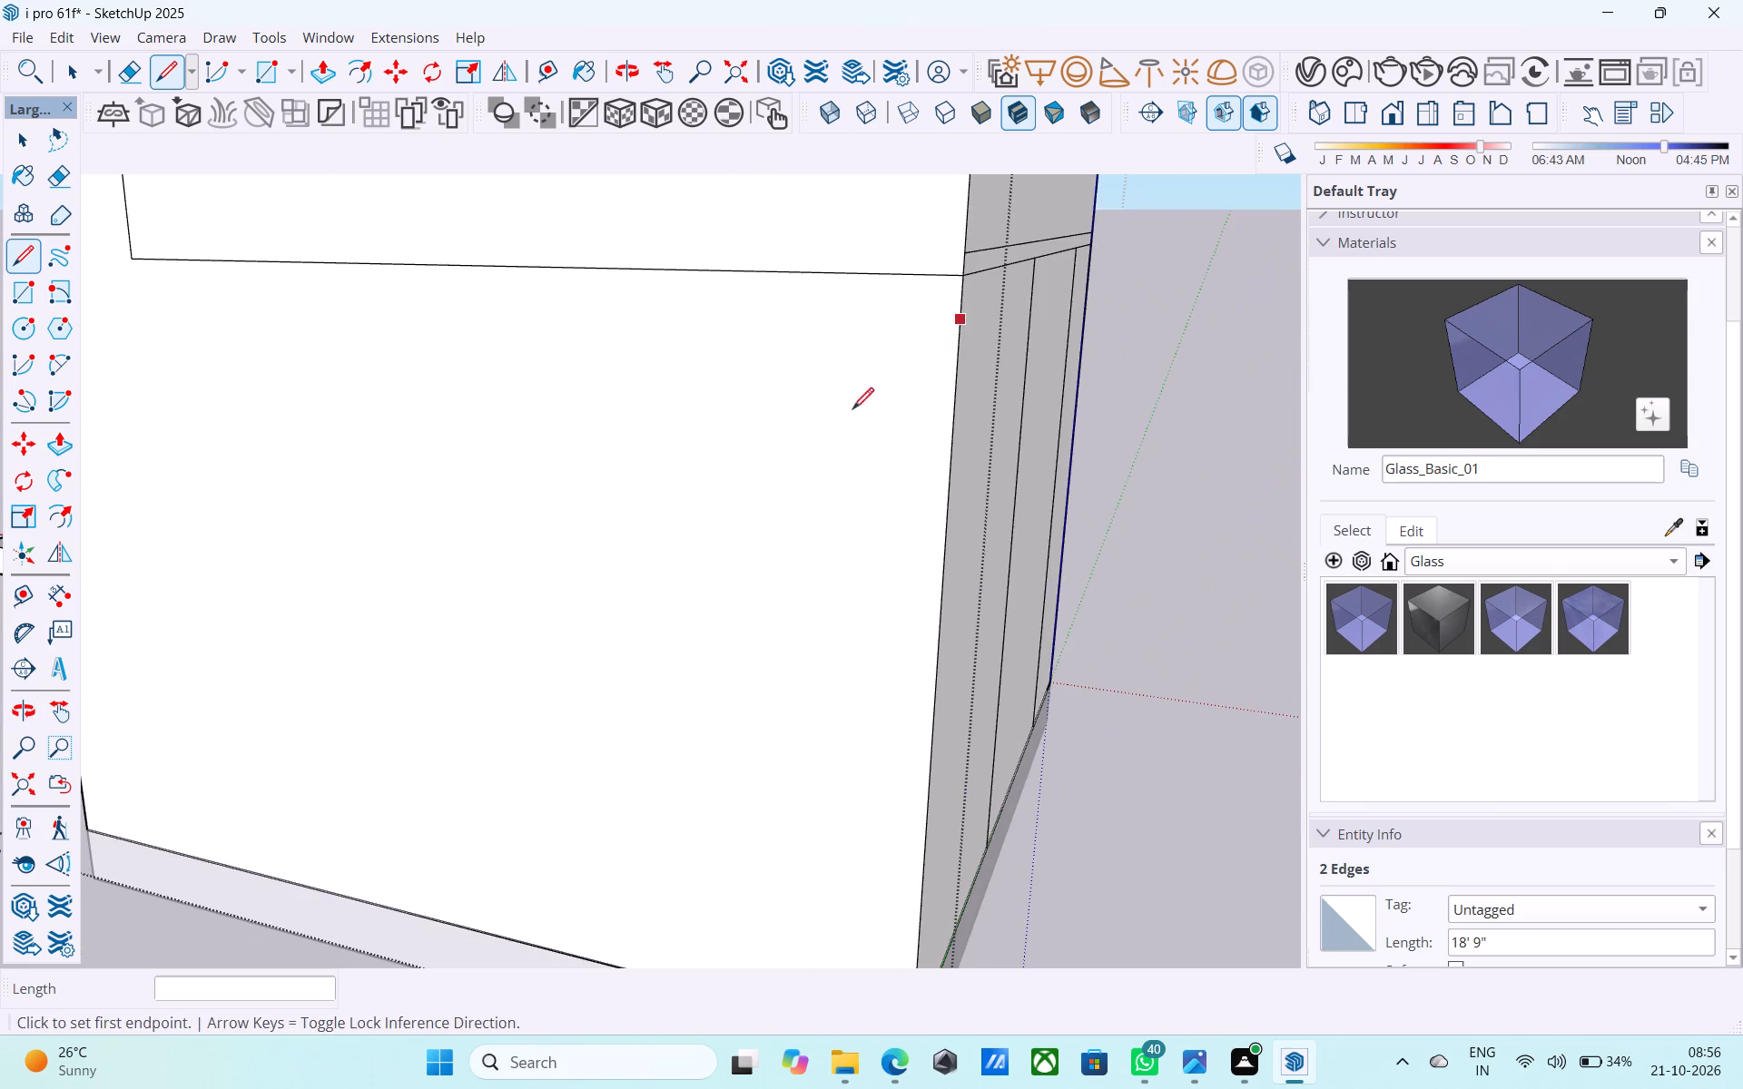
middle_click_drag(881, 313, 699, 474)
scroll(699, 473, "up", 4)
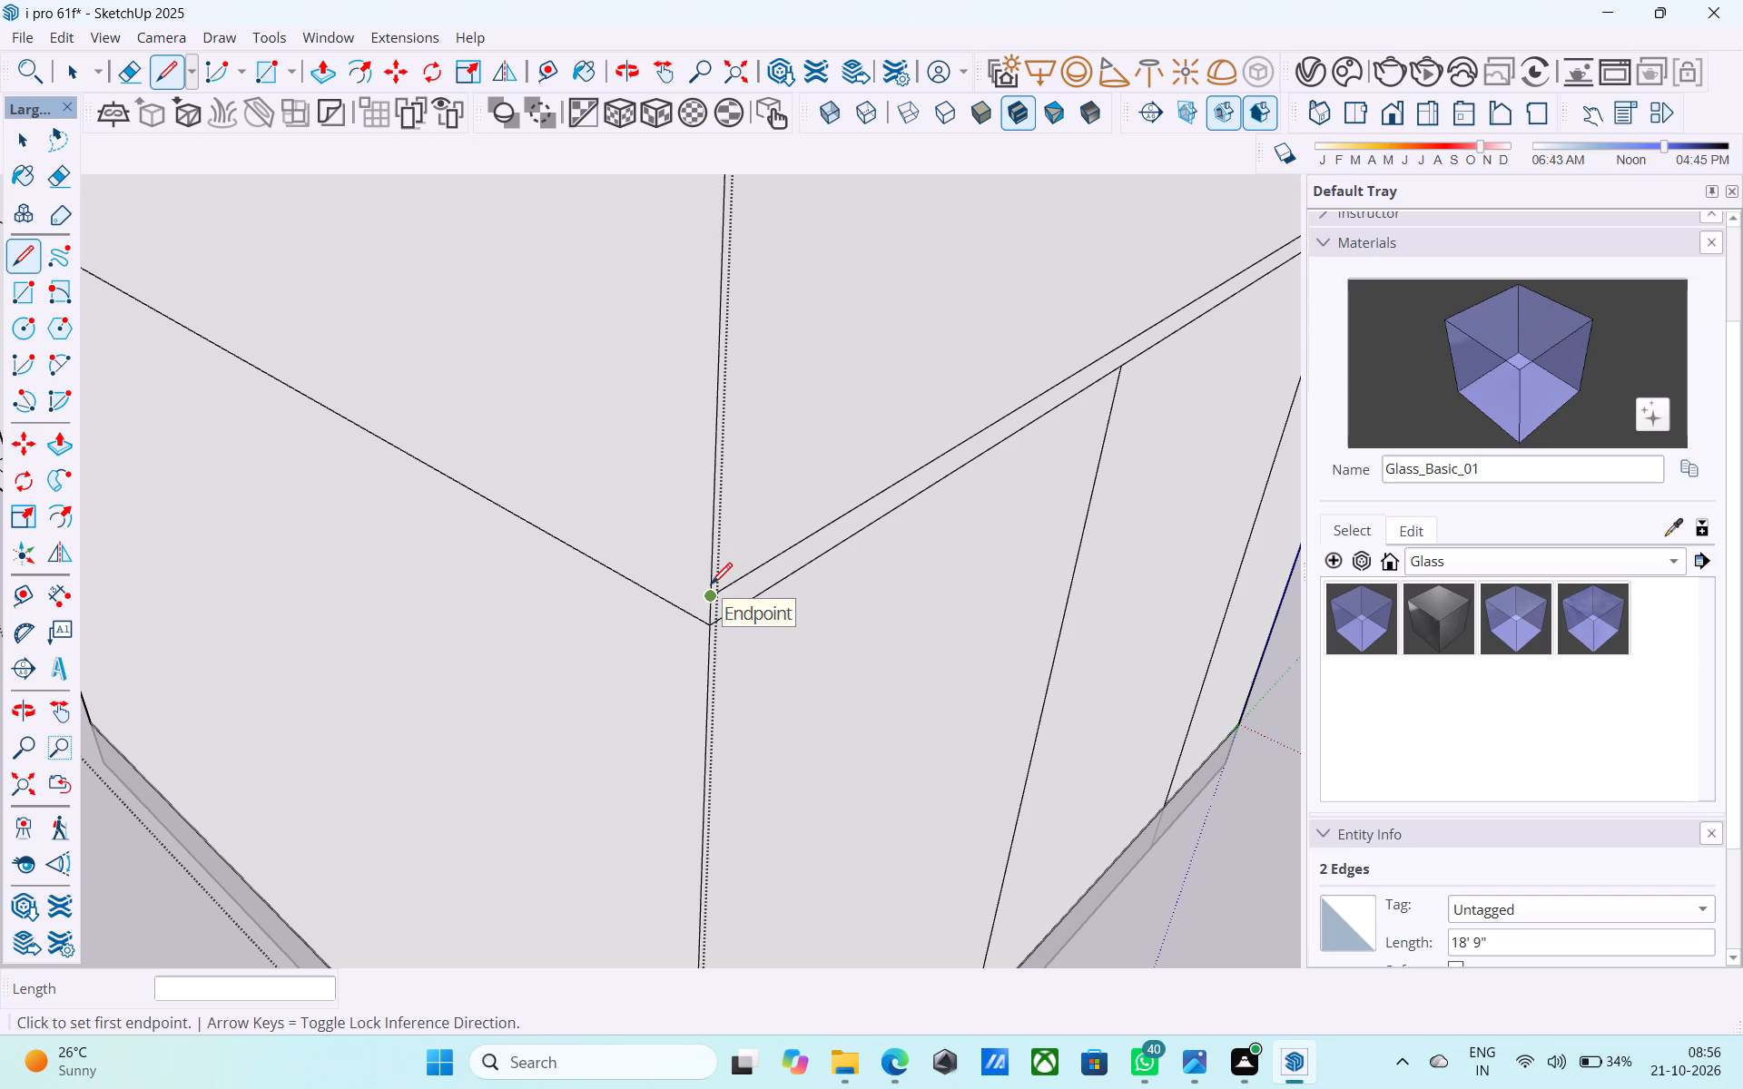
left_click(711, 586)
scroll(667, 664, "down", 10)
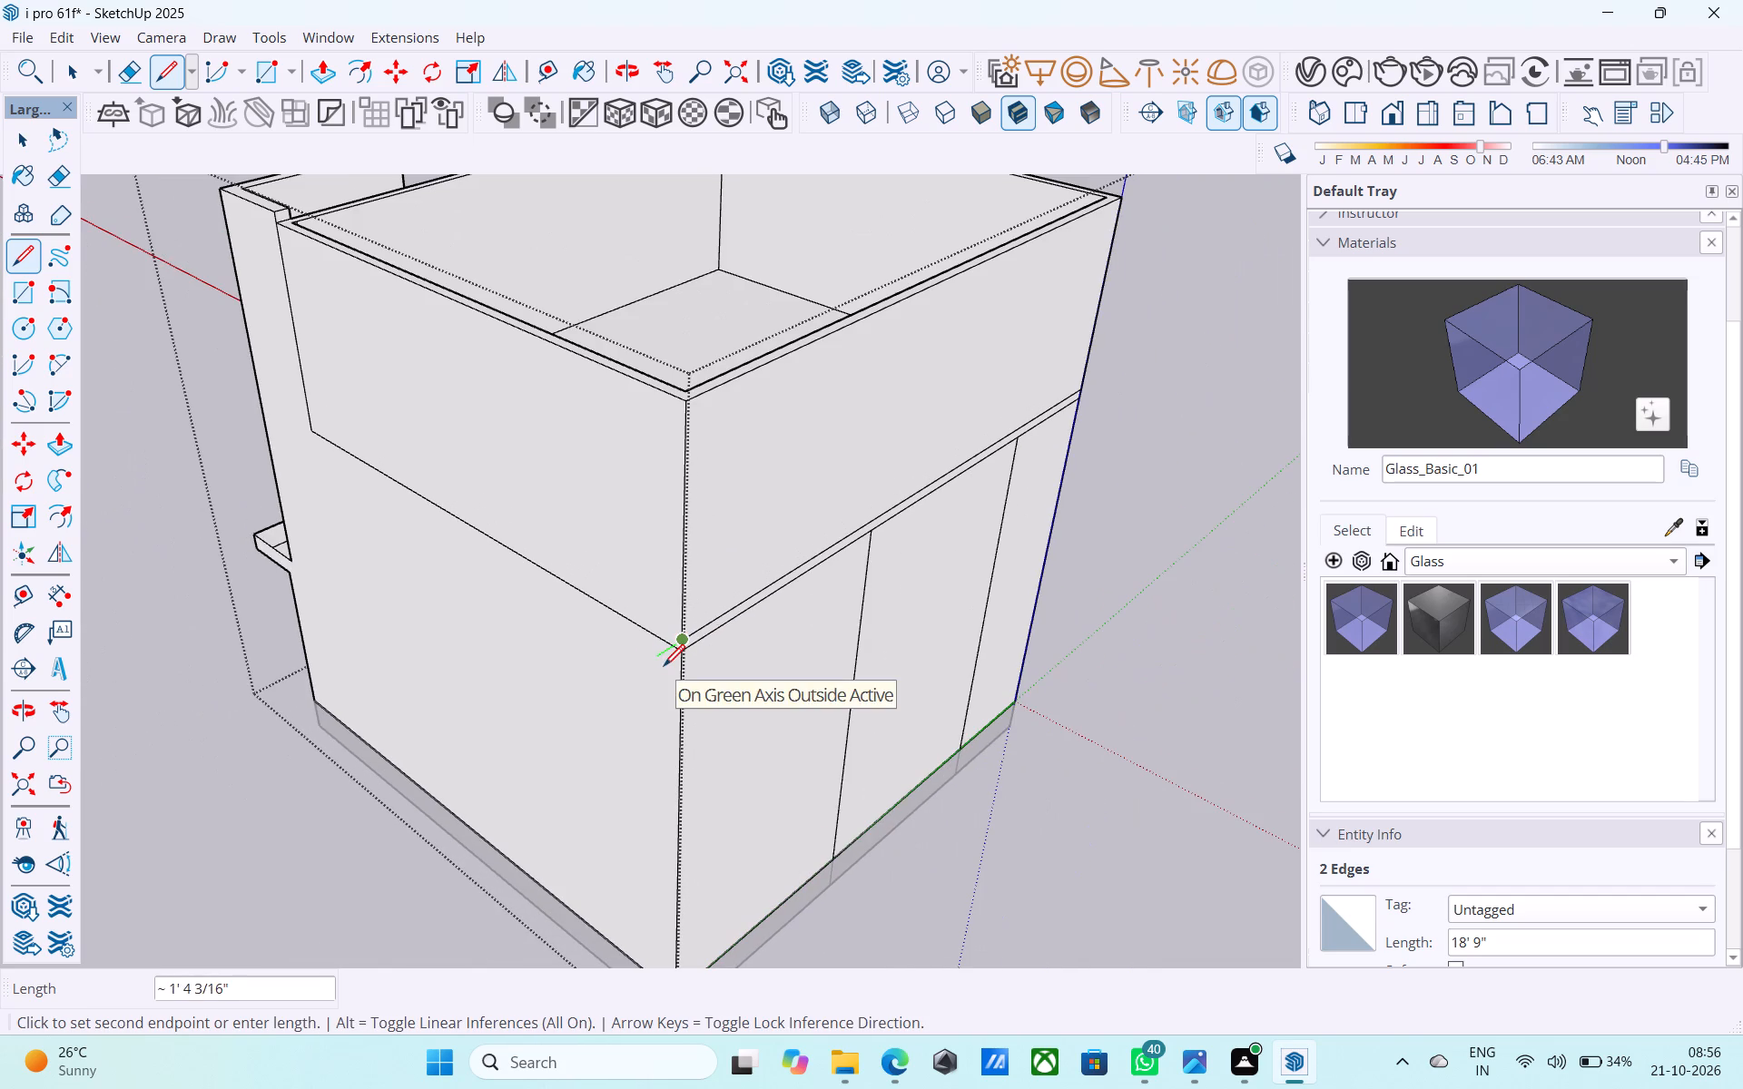
middle_click_drag(400, 603, 1040, 544)
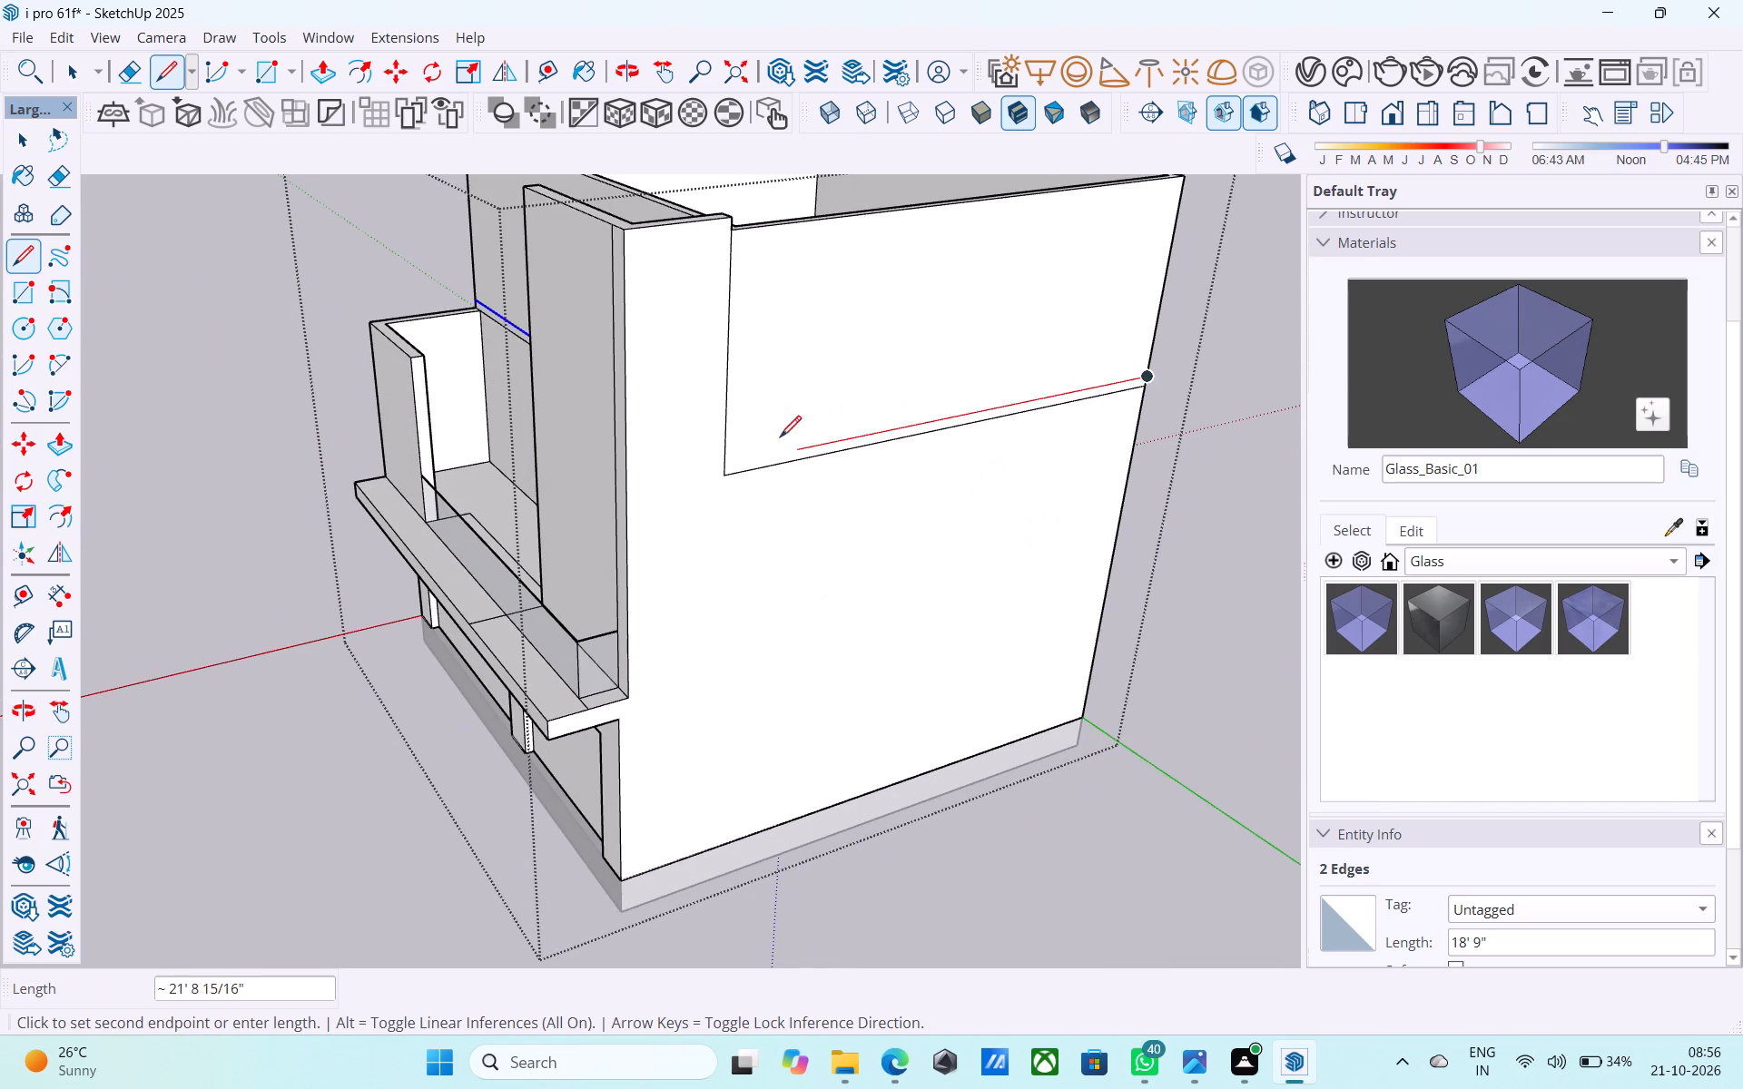
left_click(731, 463)
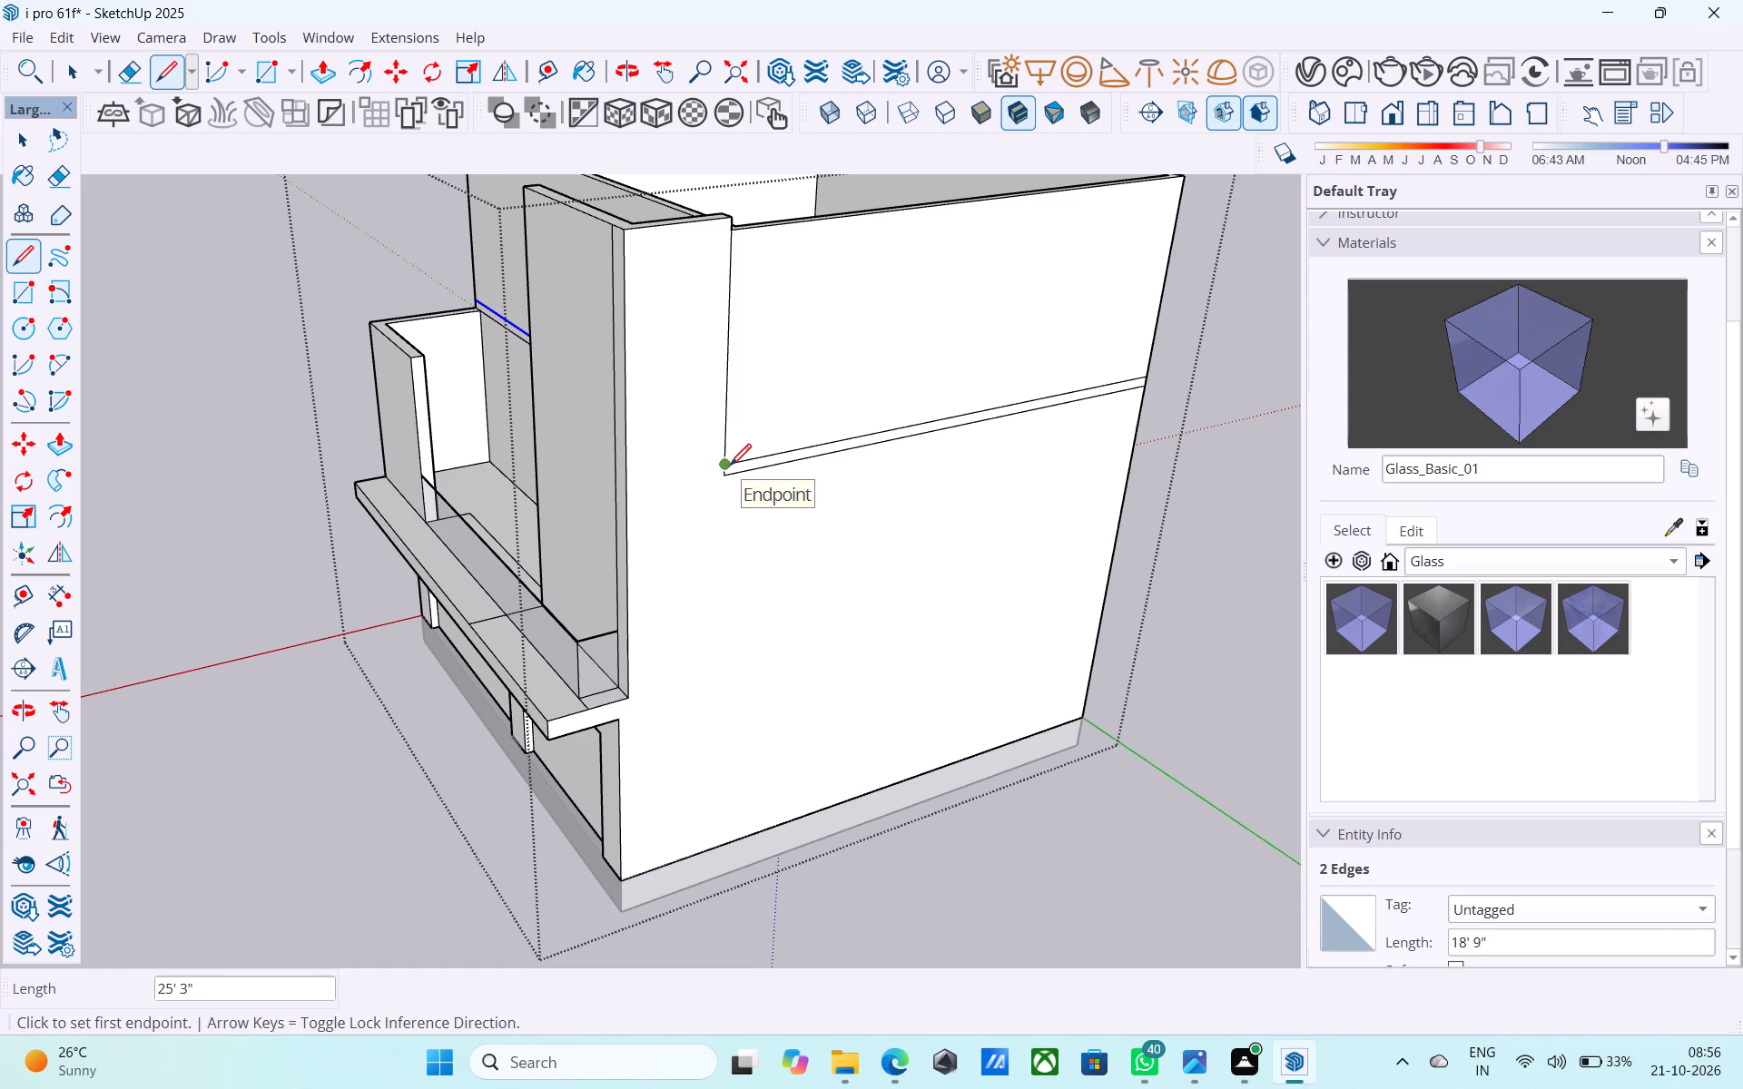
Examine the whole building from the side and front, checking the upper-floor walls, the base band lines and the balcony.
scroll(771, 403, "down", 1)
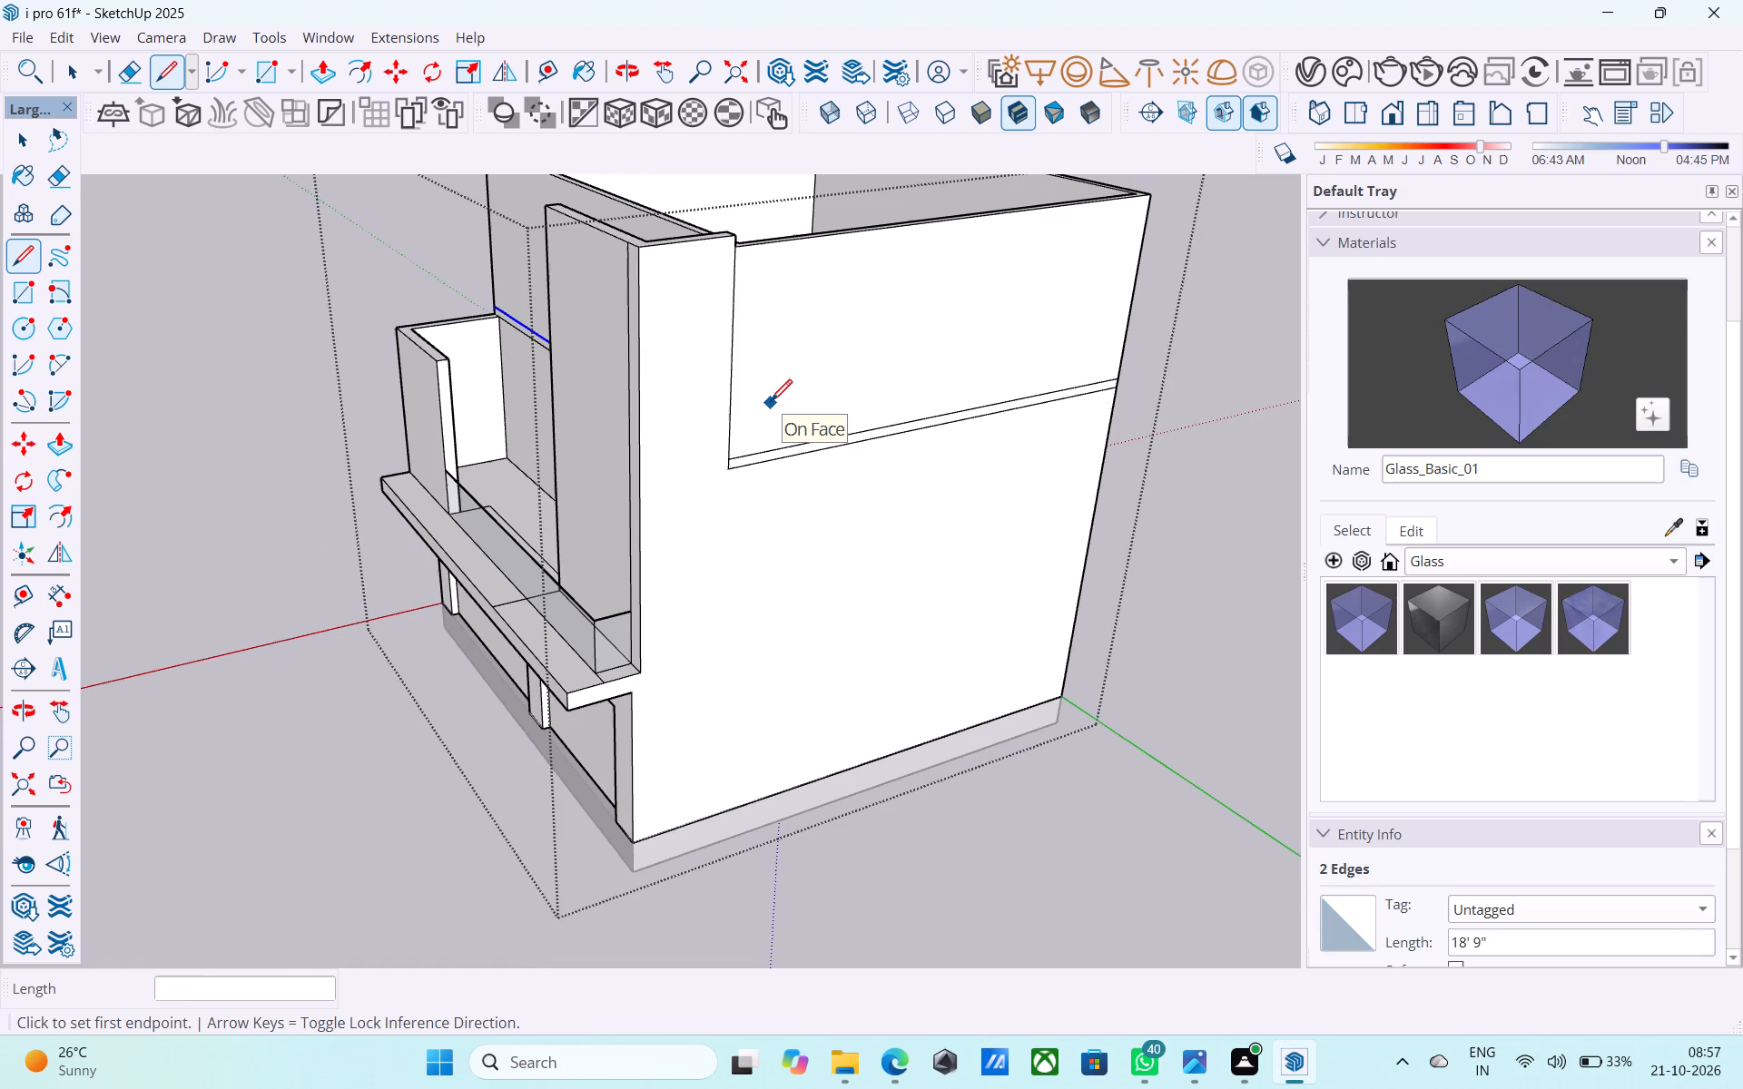
scroll(771, 403, "down", 1)
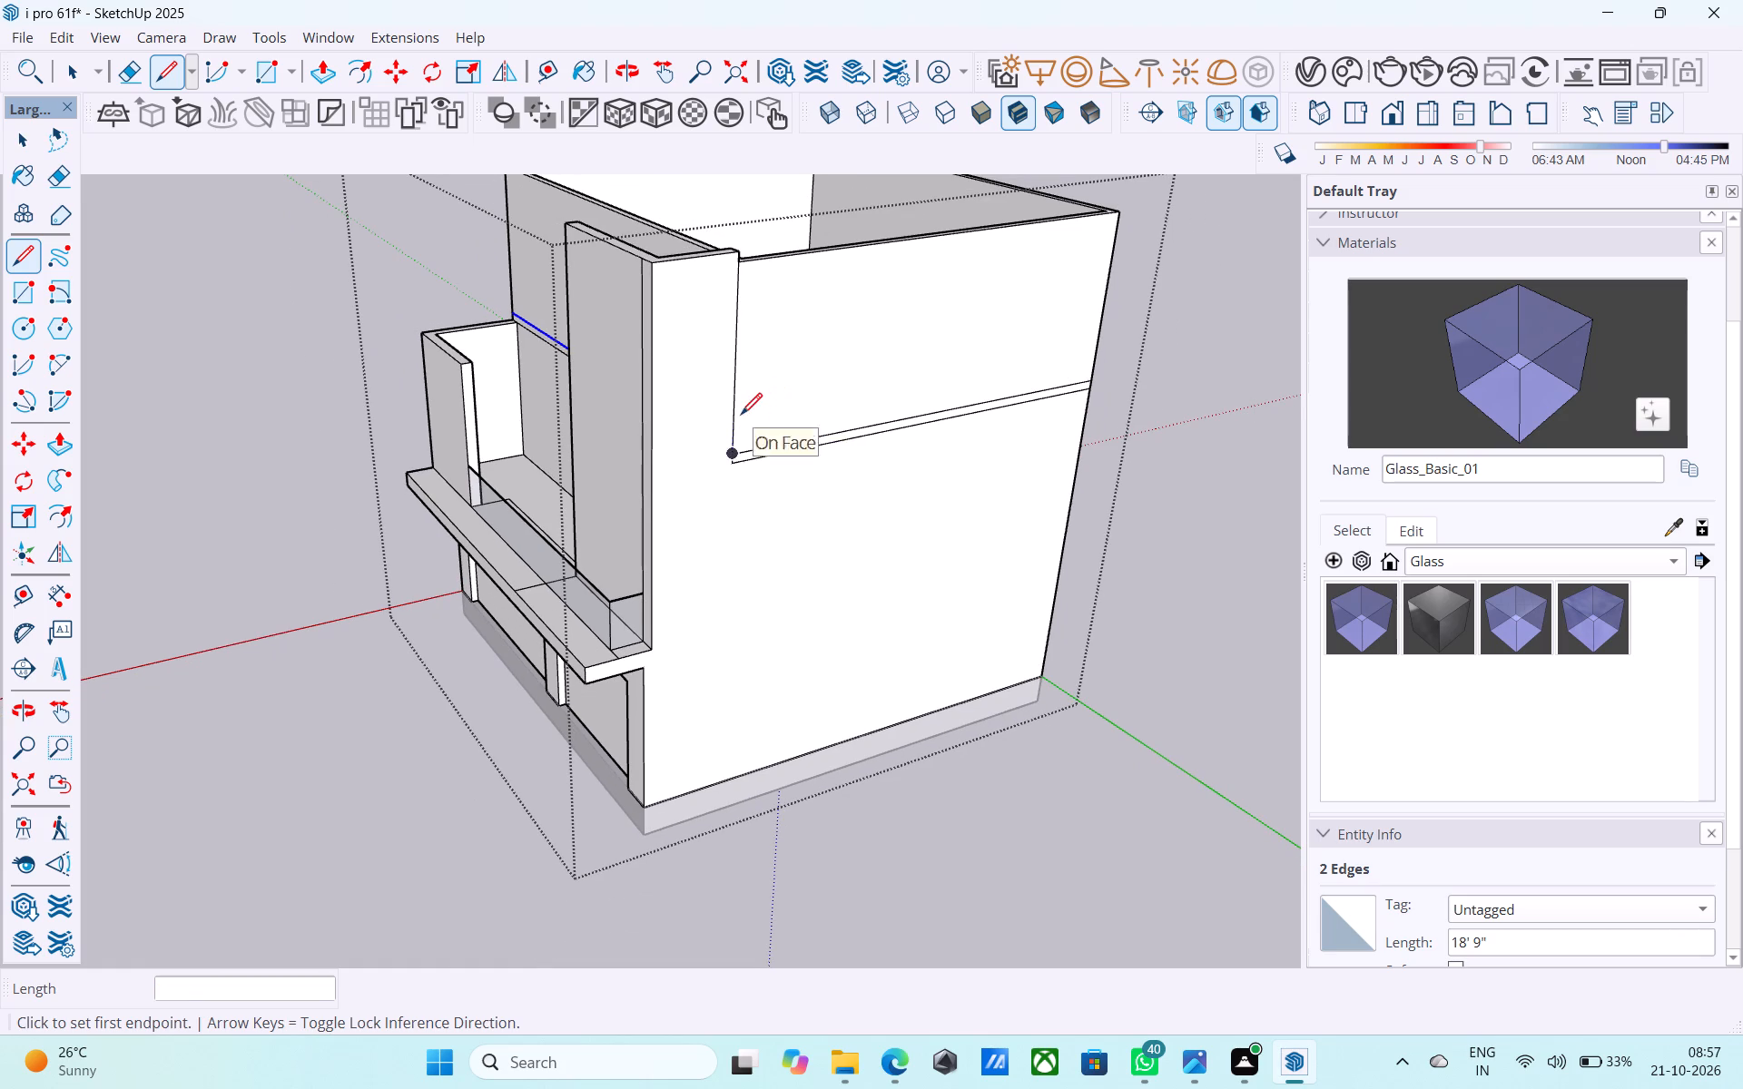
scroll(581, 462, "down", 4)
middle_click_drag(575, 471, 753, 407)
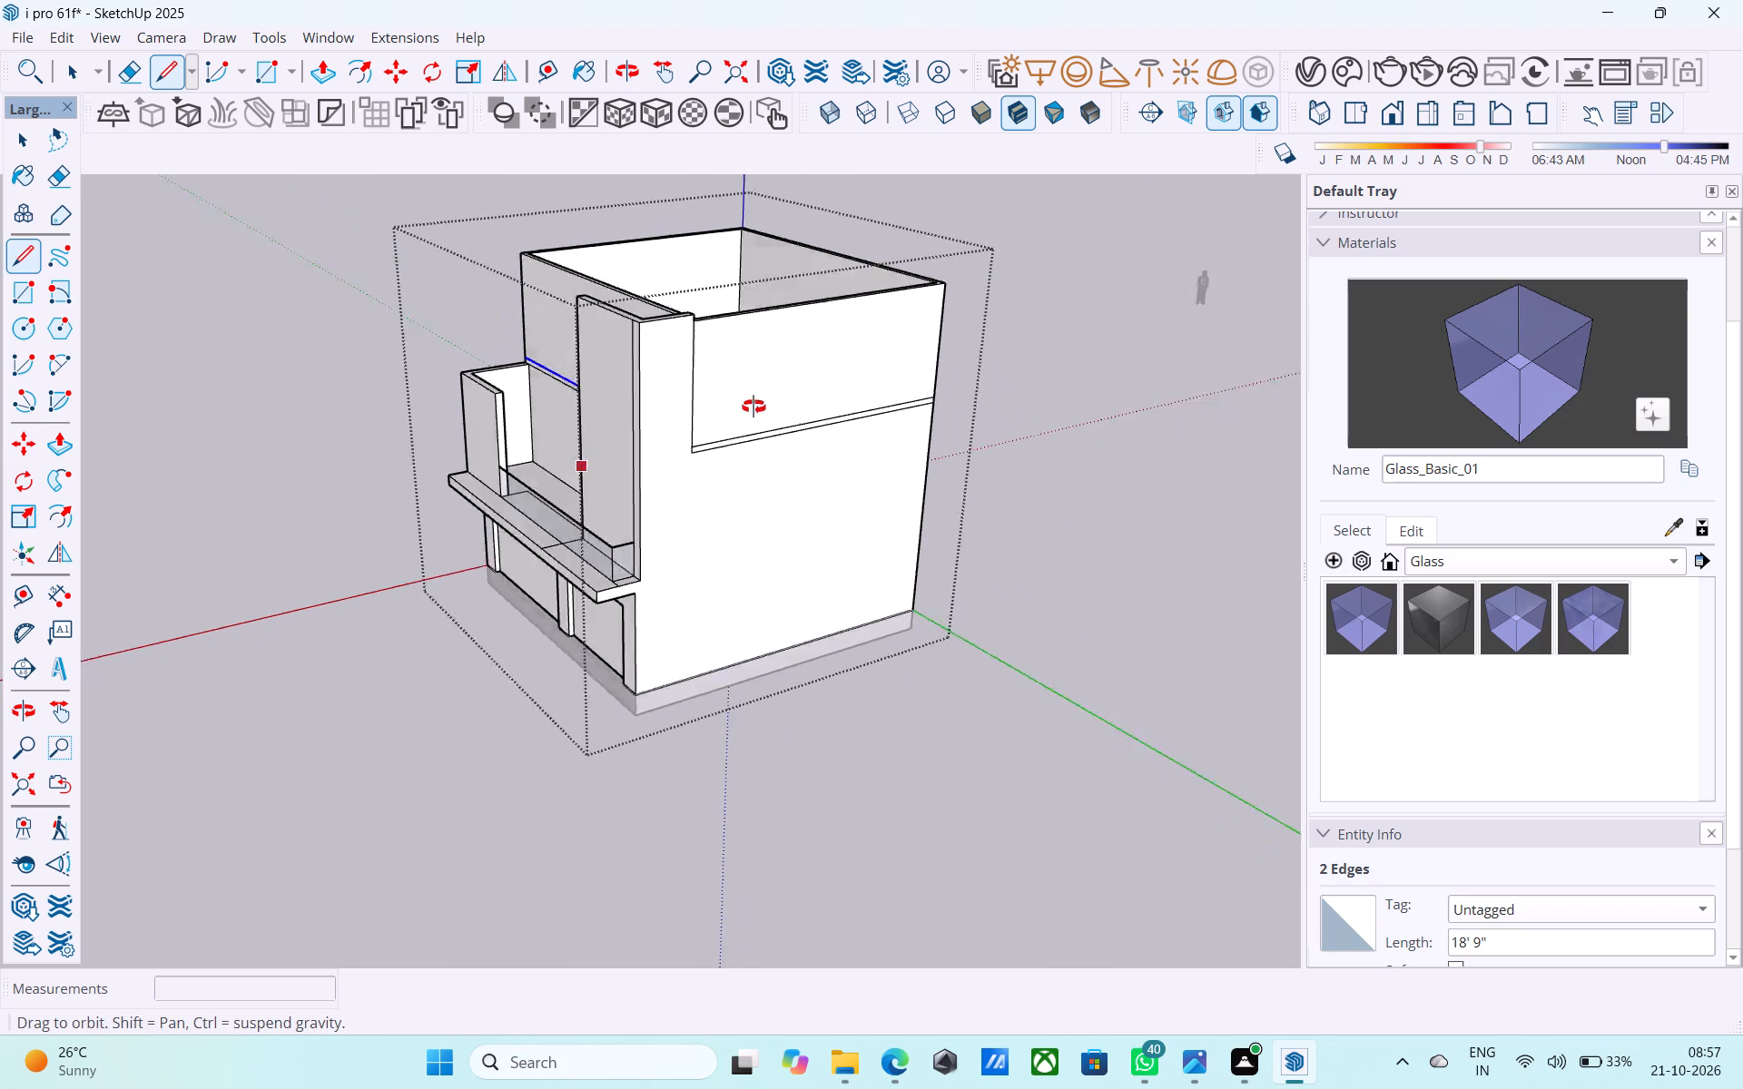
middle_click_drag(753, 407, 921, 369)
scroll(971, 335, "down", 2)
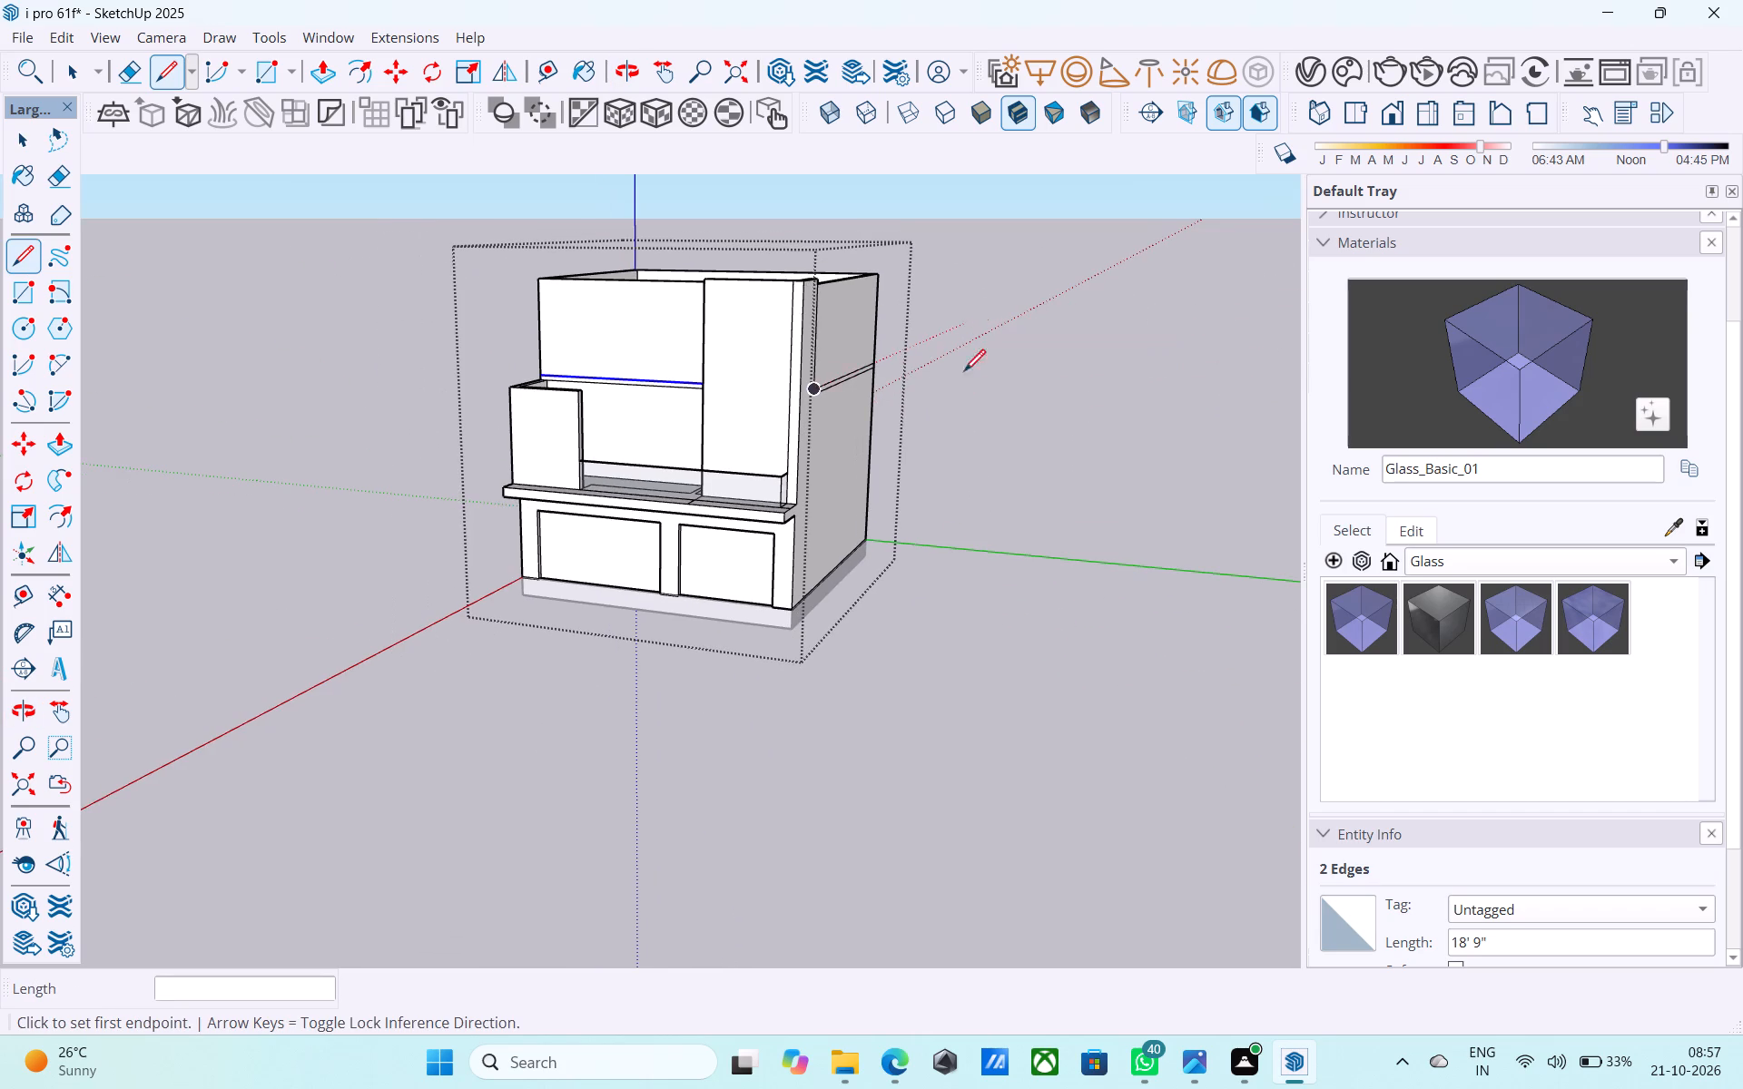
scroll(916, 657, "down", 1)
scroll(870, 722, "down", 3)
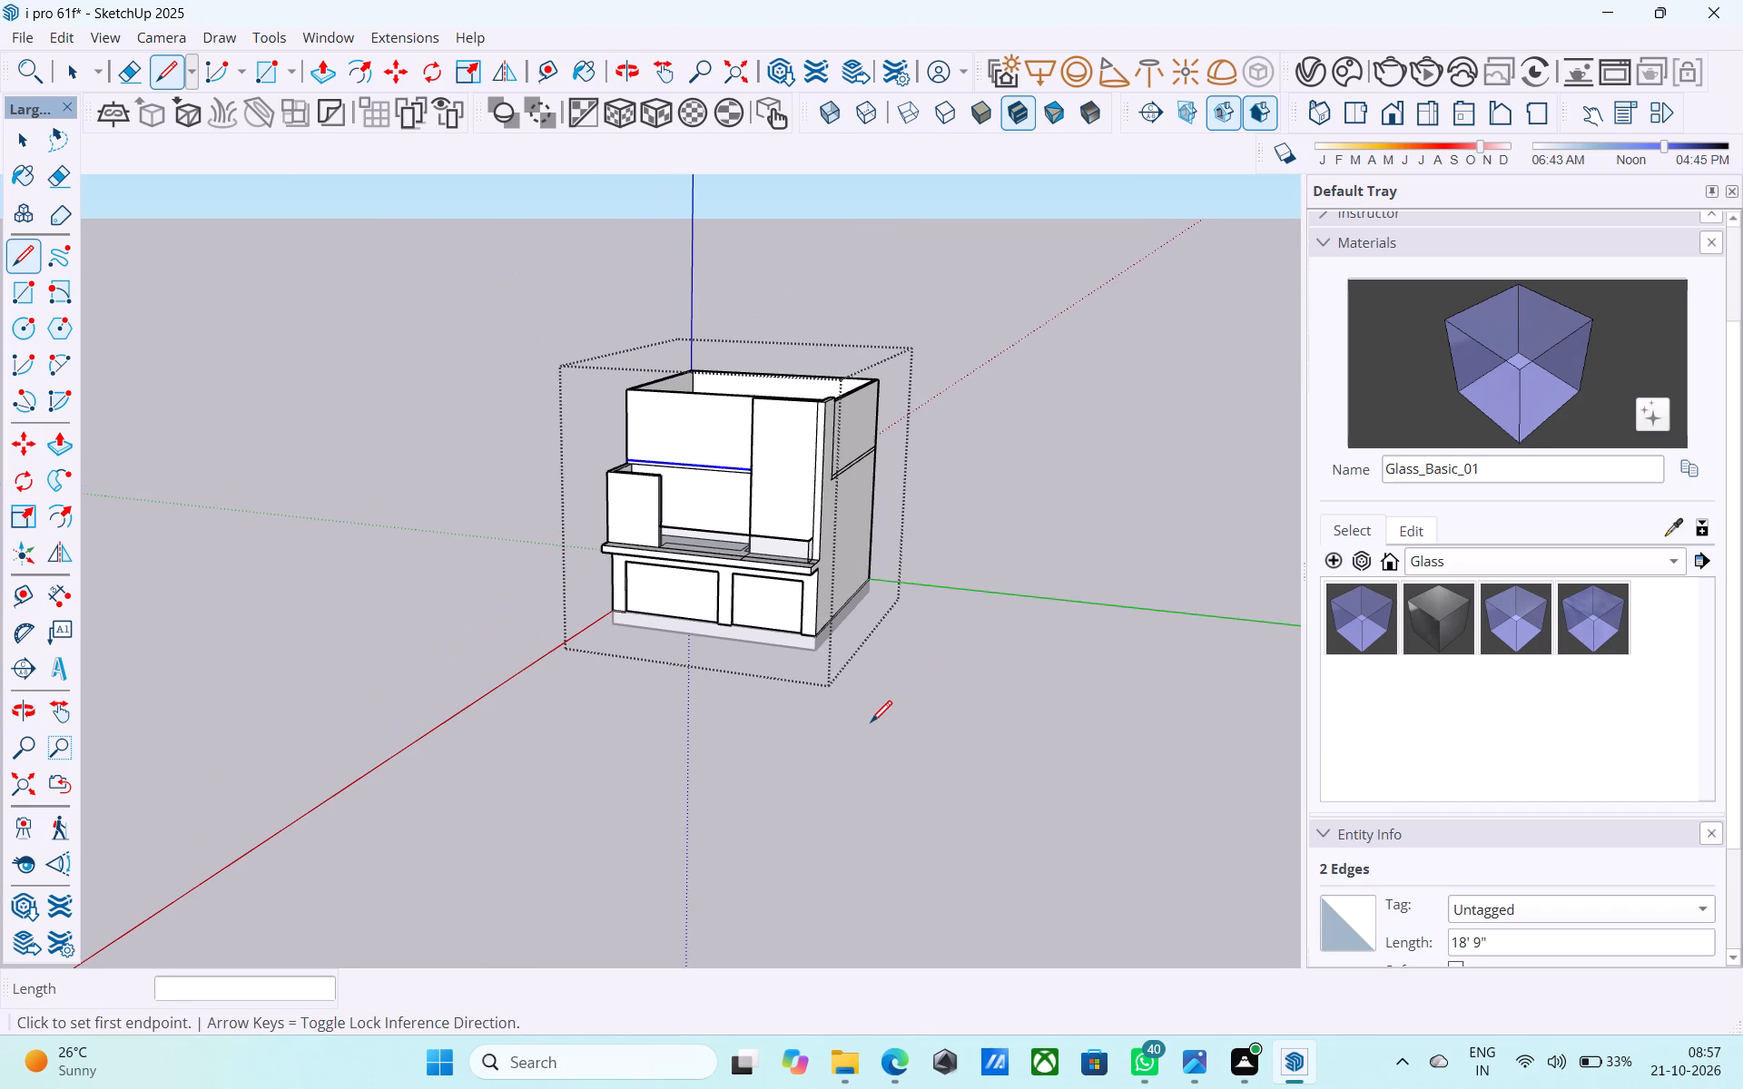
scroll(782, 231, "up", 6)
middle_click_drag(743, 289, 761, 278)
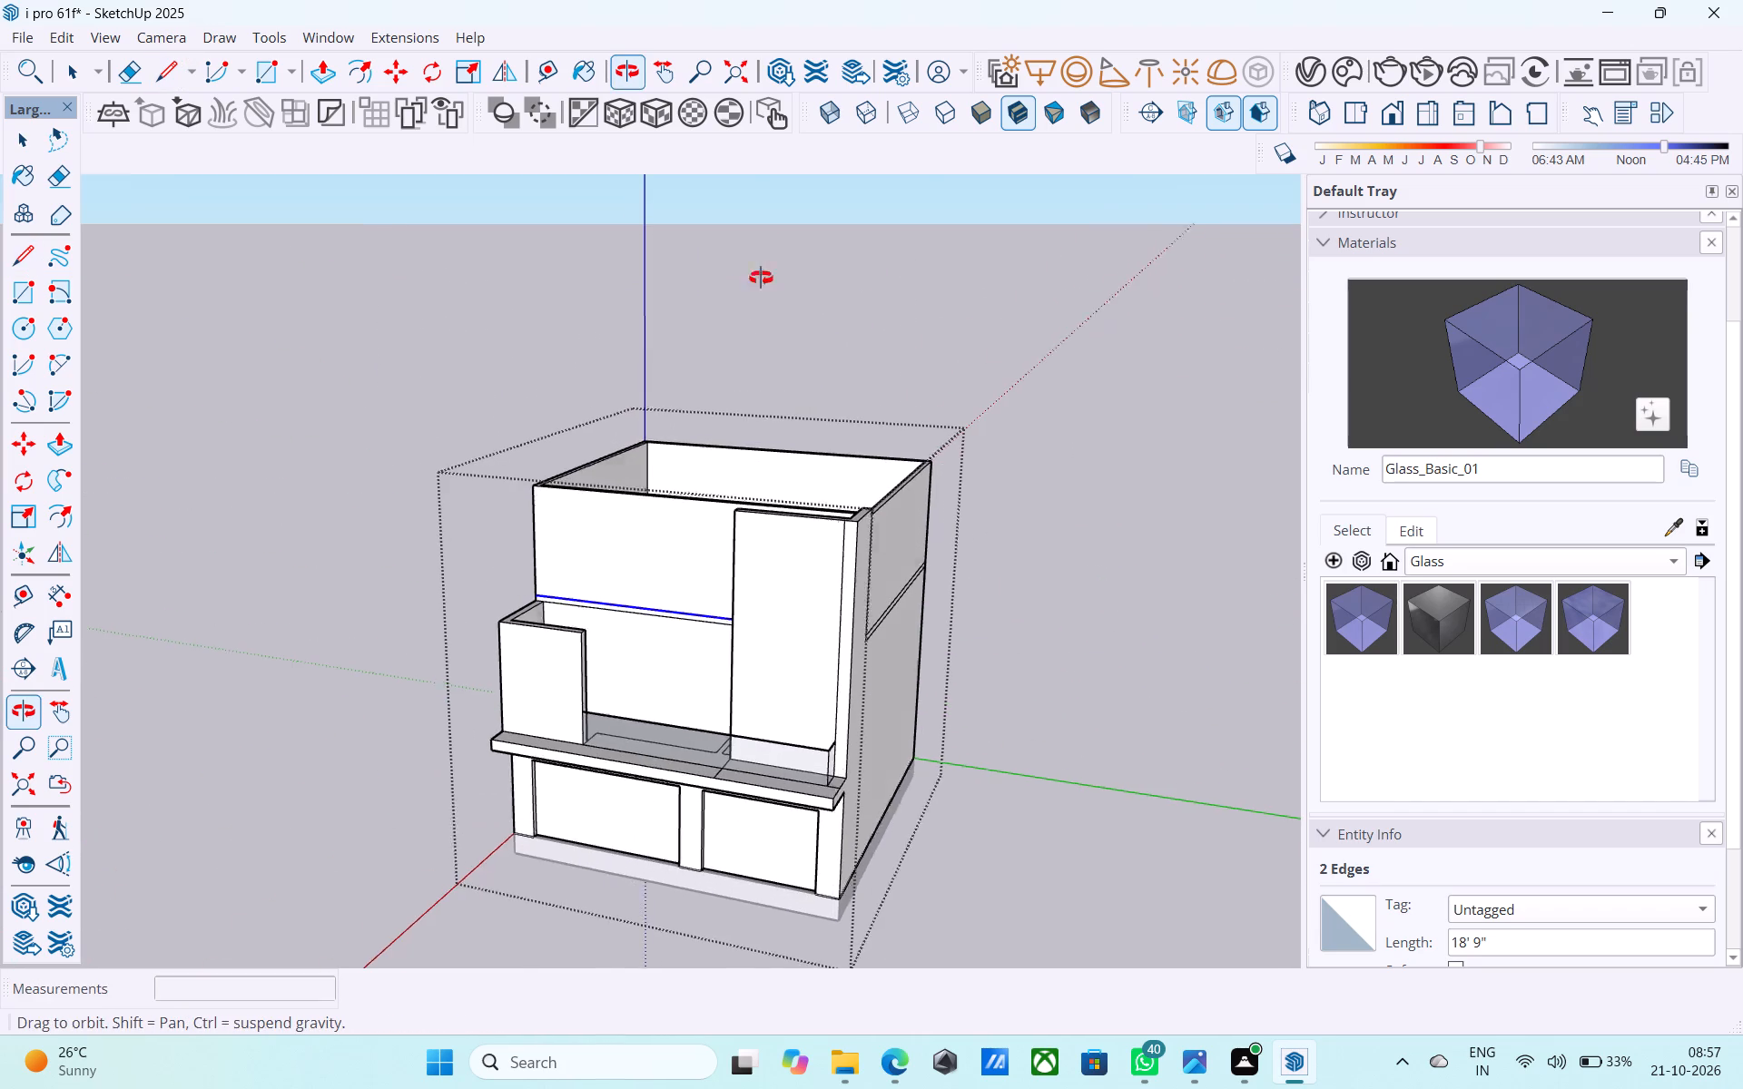
middle_click_drag(761, 278, 921, 230)
scroll(906, 238, "up", 5)
middle_click_drag(749, 302, 990, 188)
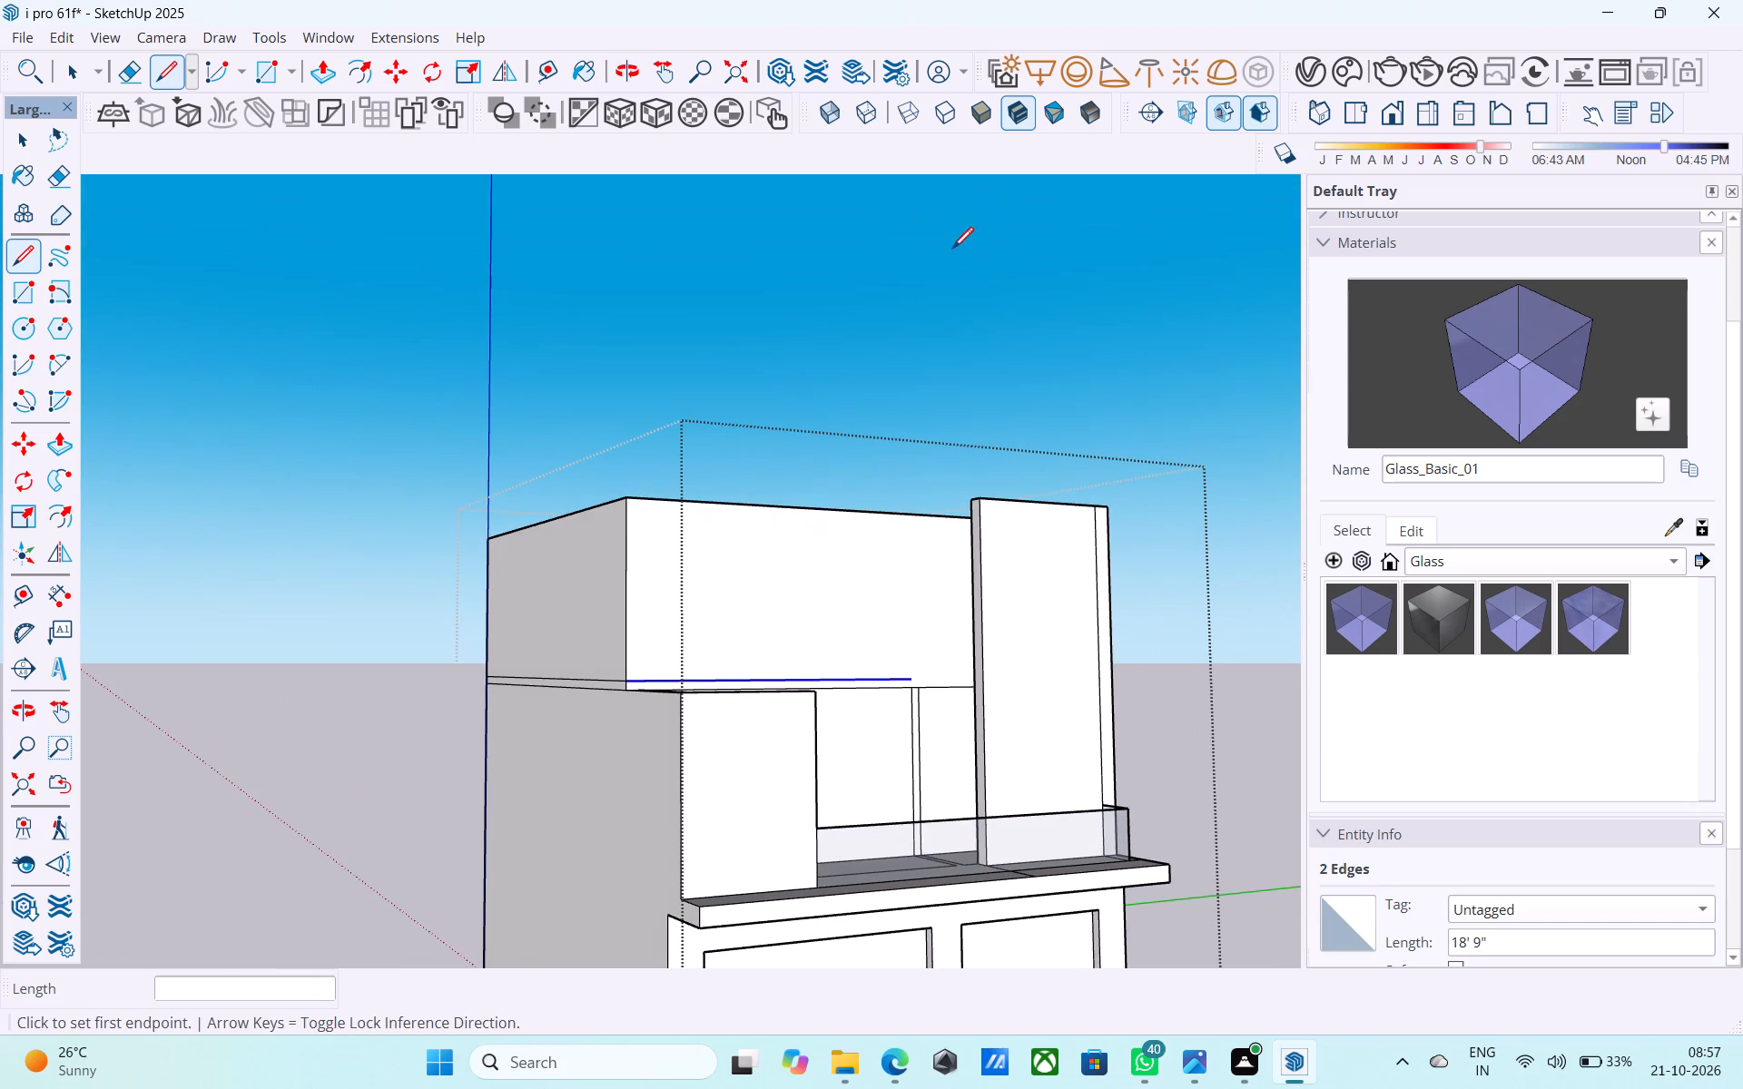
middle_click_drag(948, 258, 941, 312)
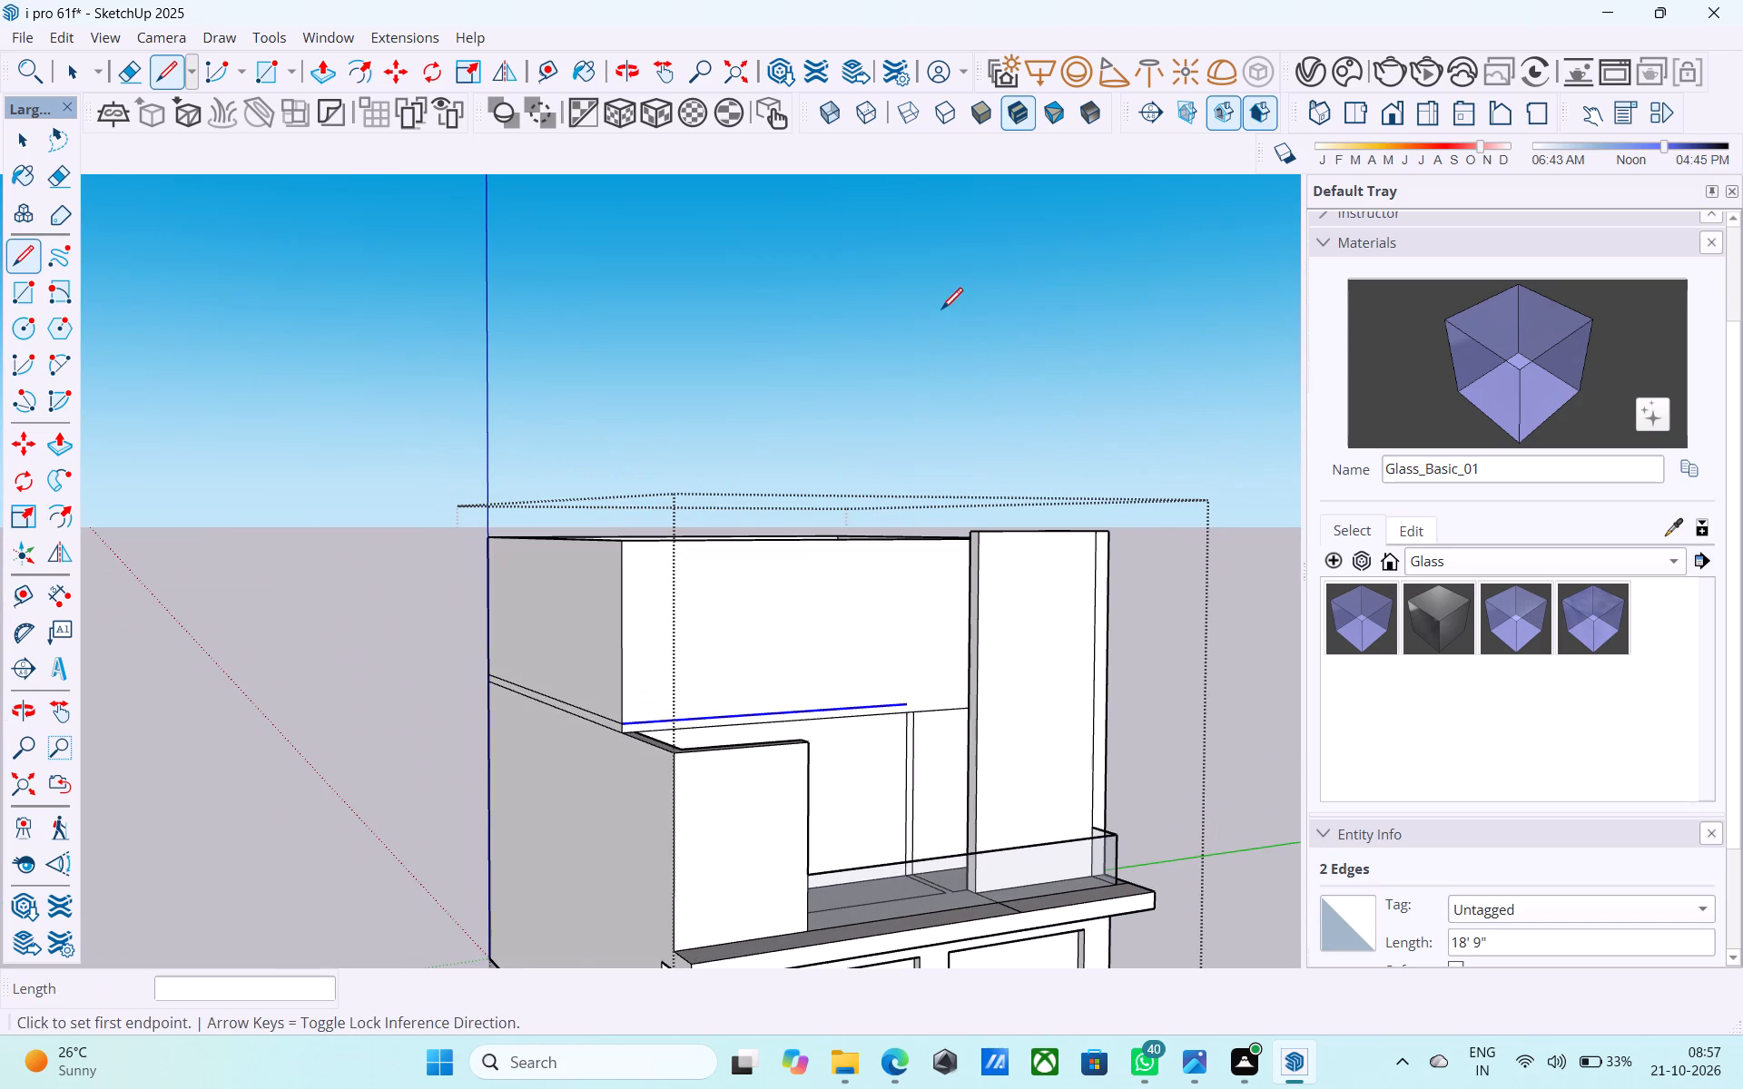
middle_click_drag(941, 311, 859, 327)
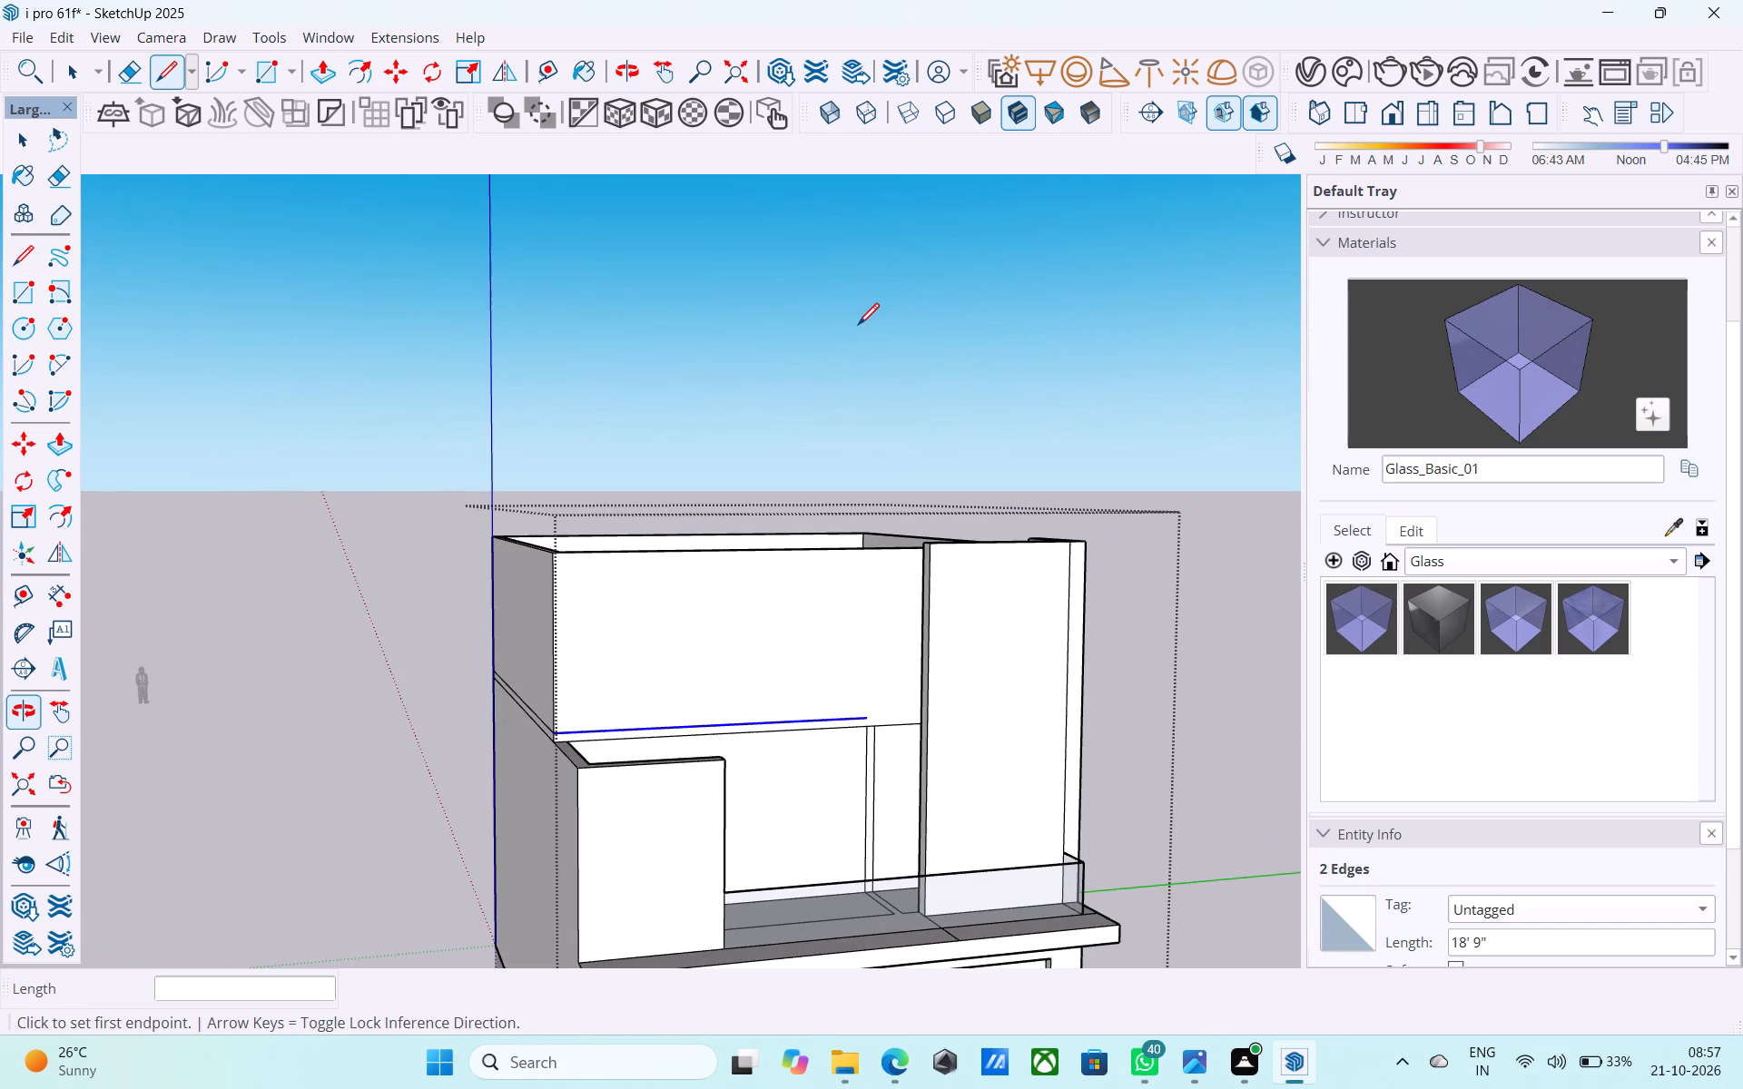
middle_click_drag(844, 328, 700, 366)
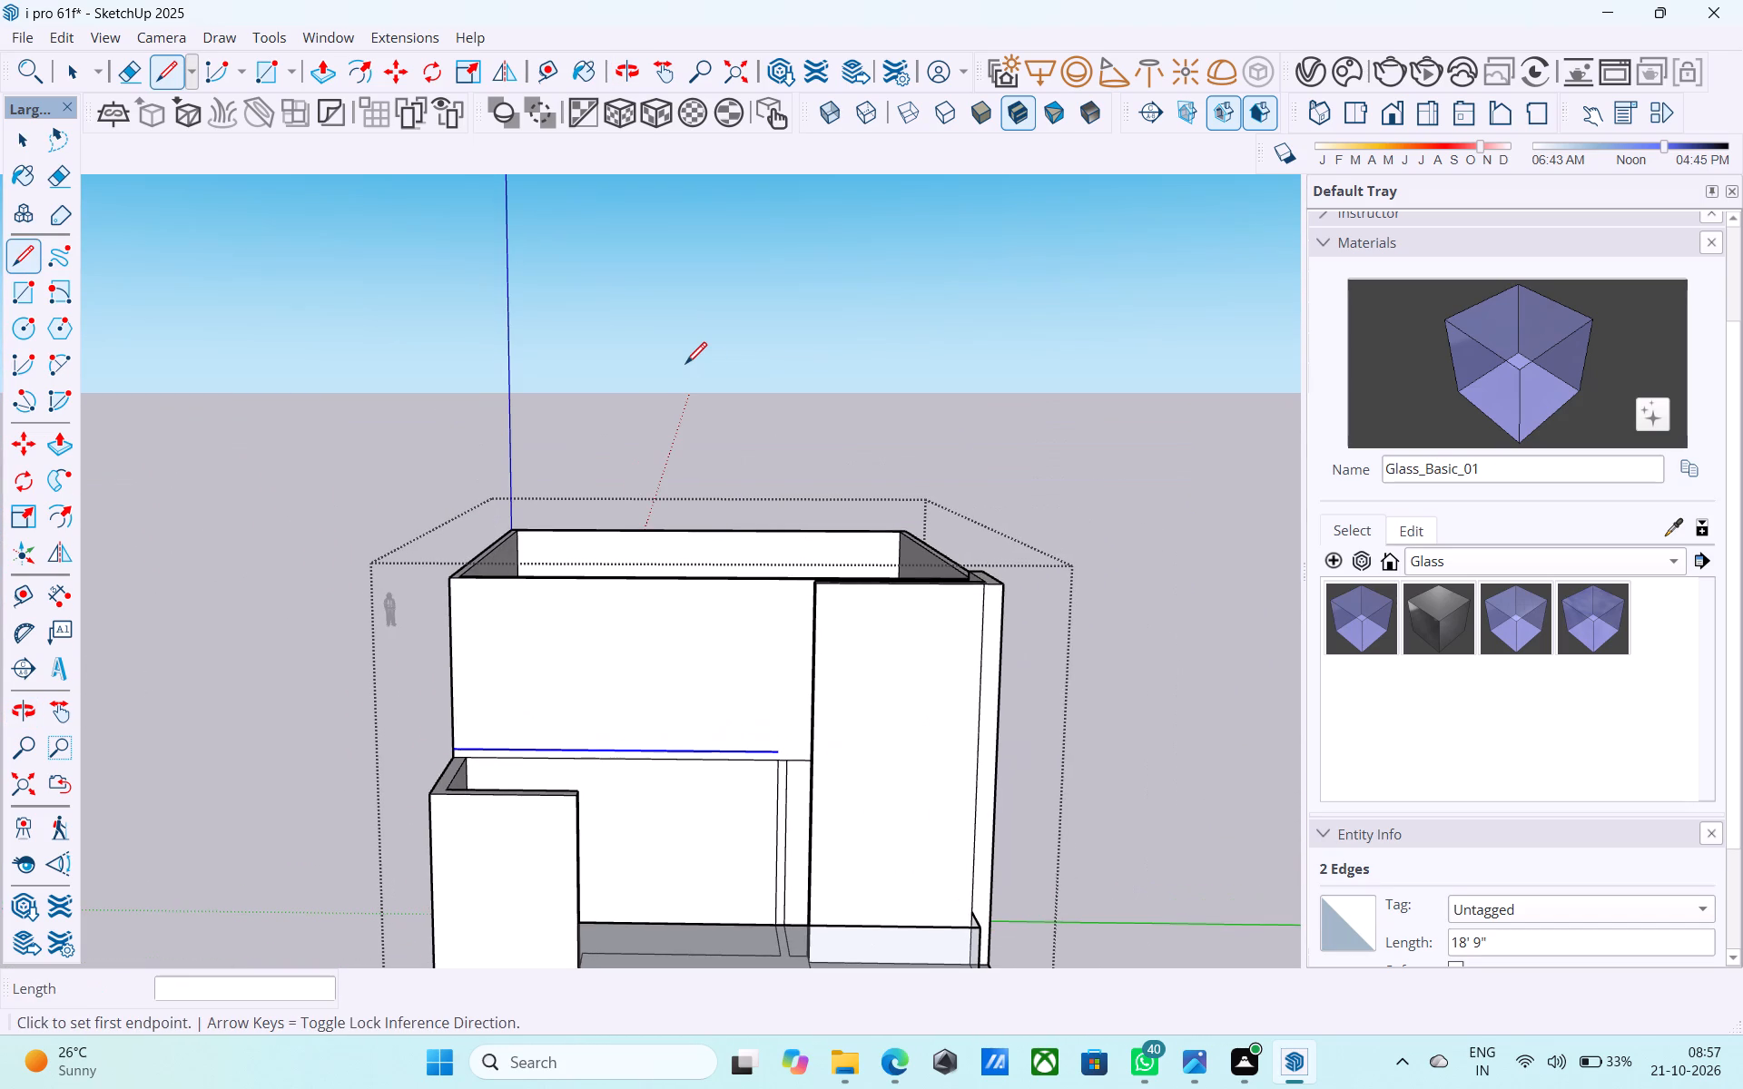
scroll(685, 366, "down", 4)
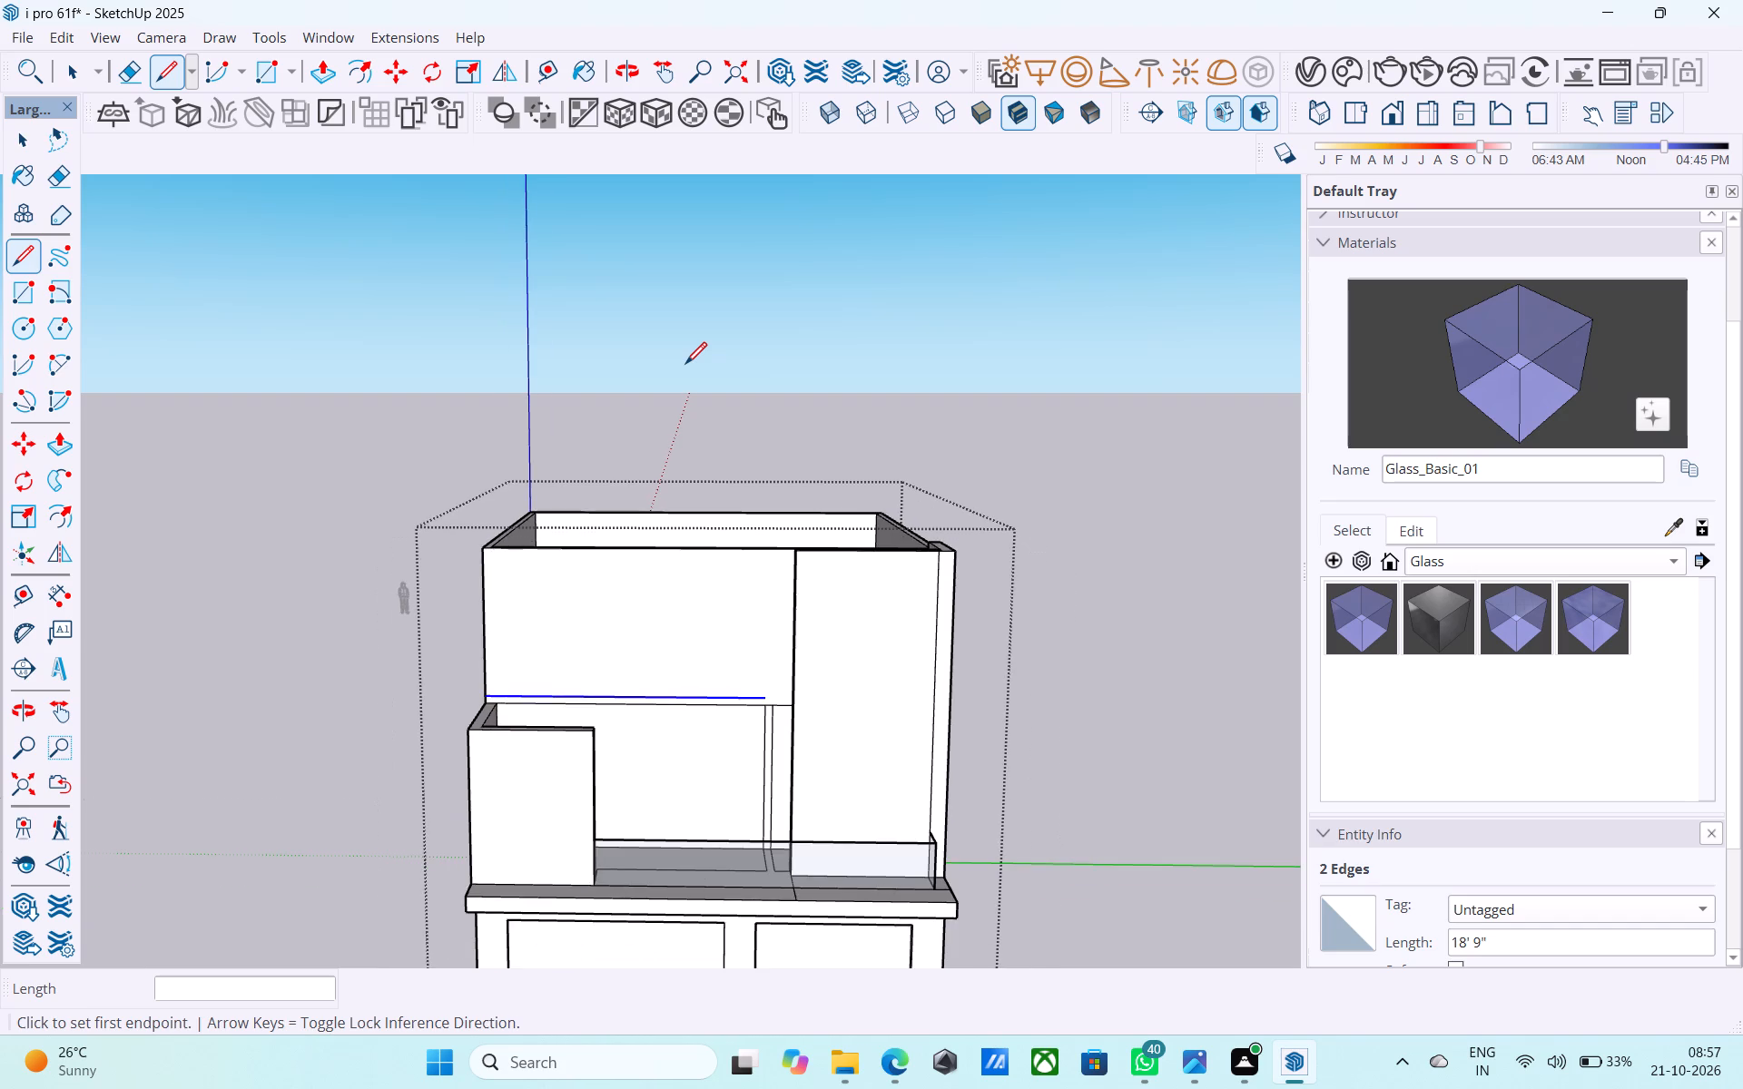
scroll(685, 366, "down", 2)
middle_click_drag(685, 366, 724, 308)
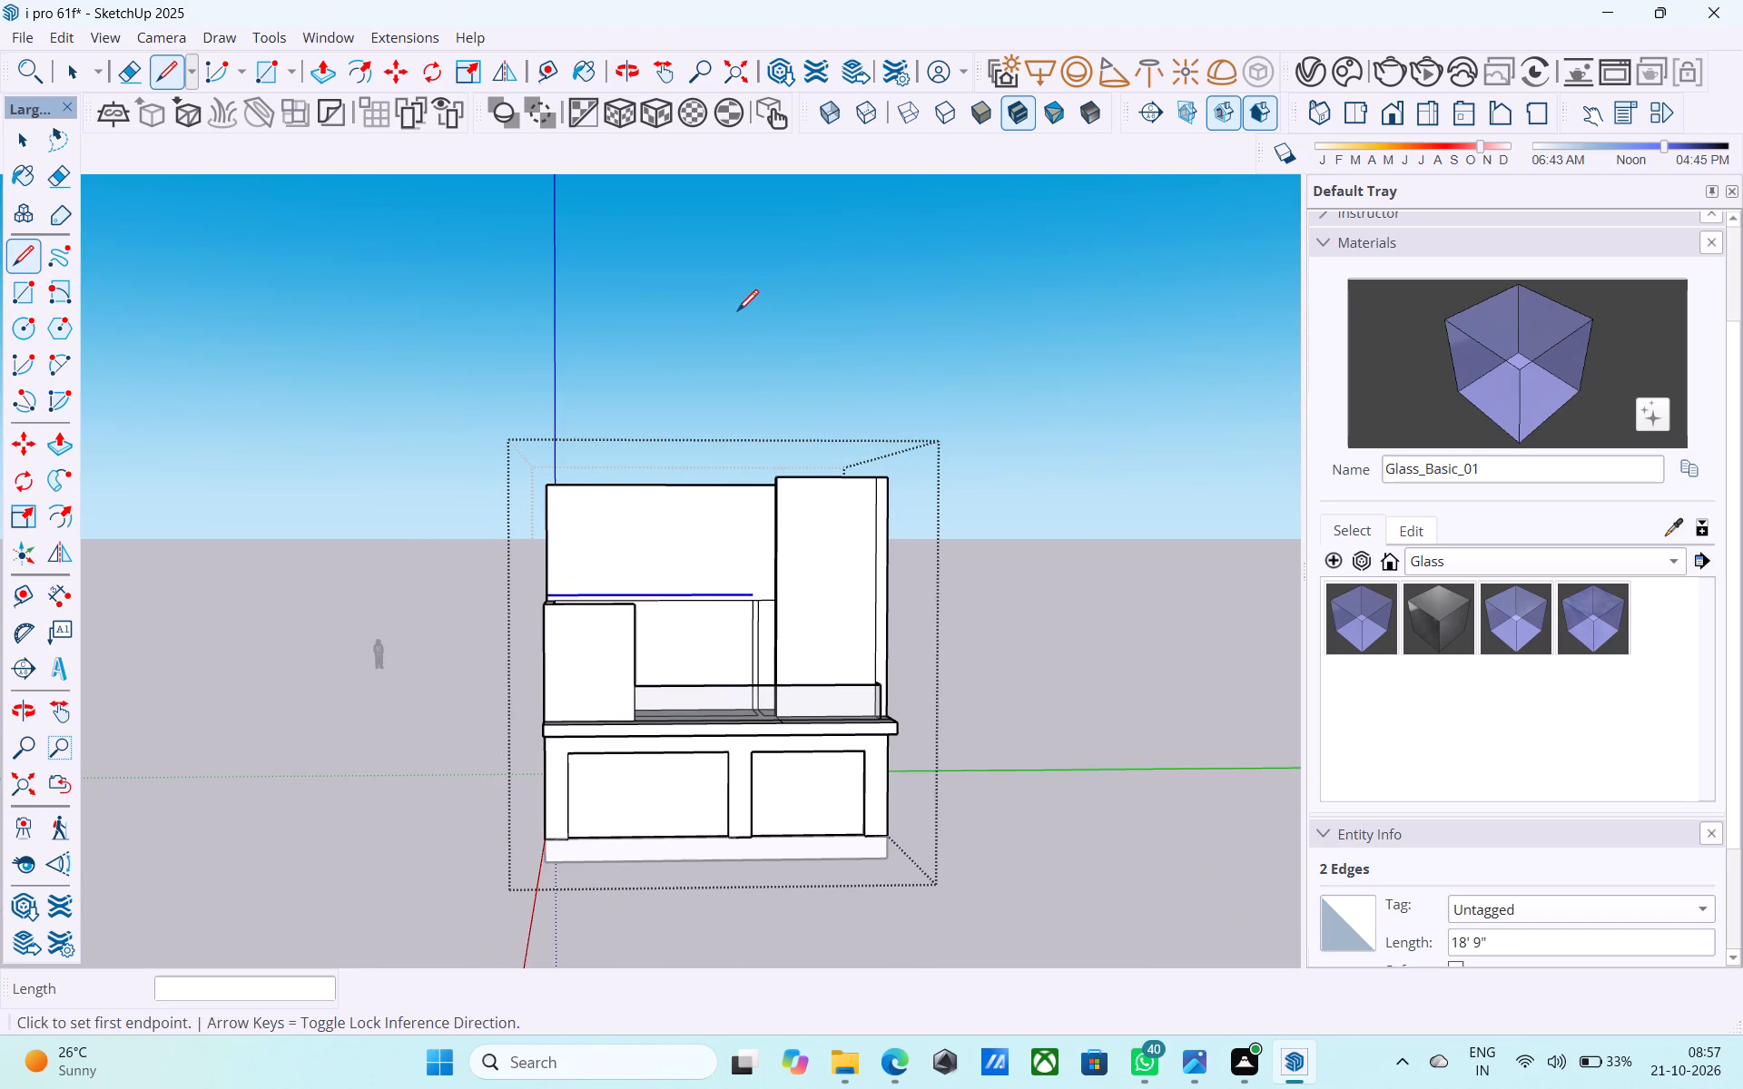
scroll(738, 313, "up", 1)
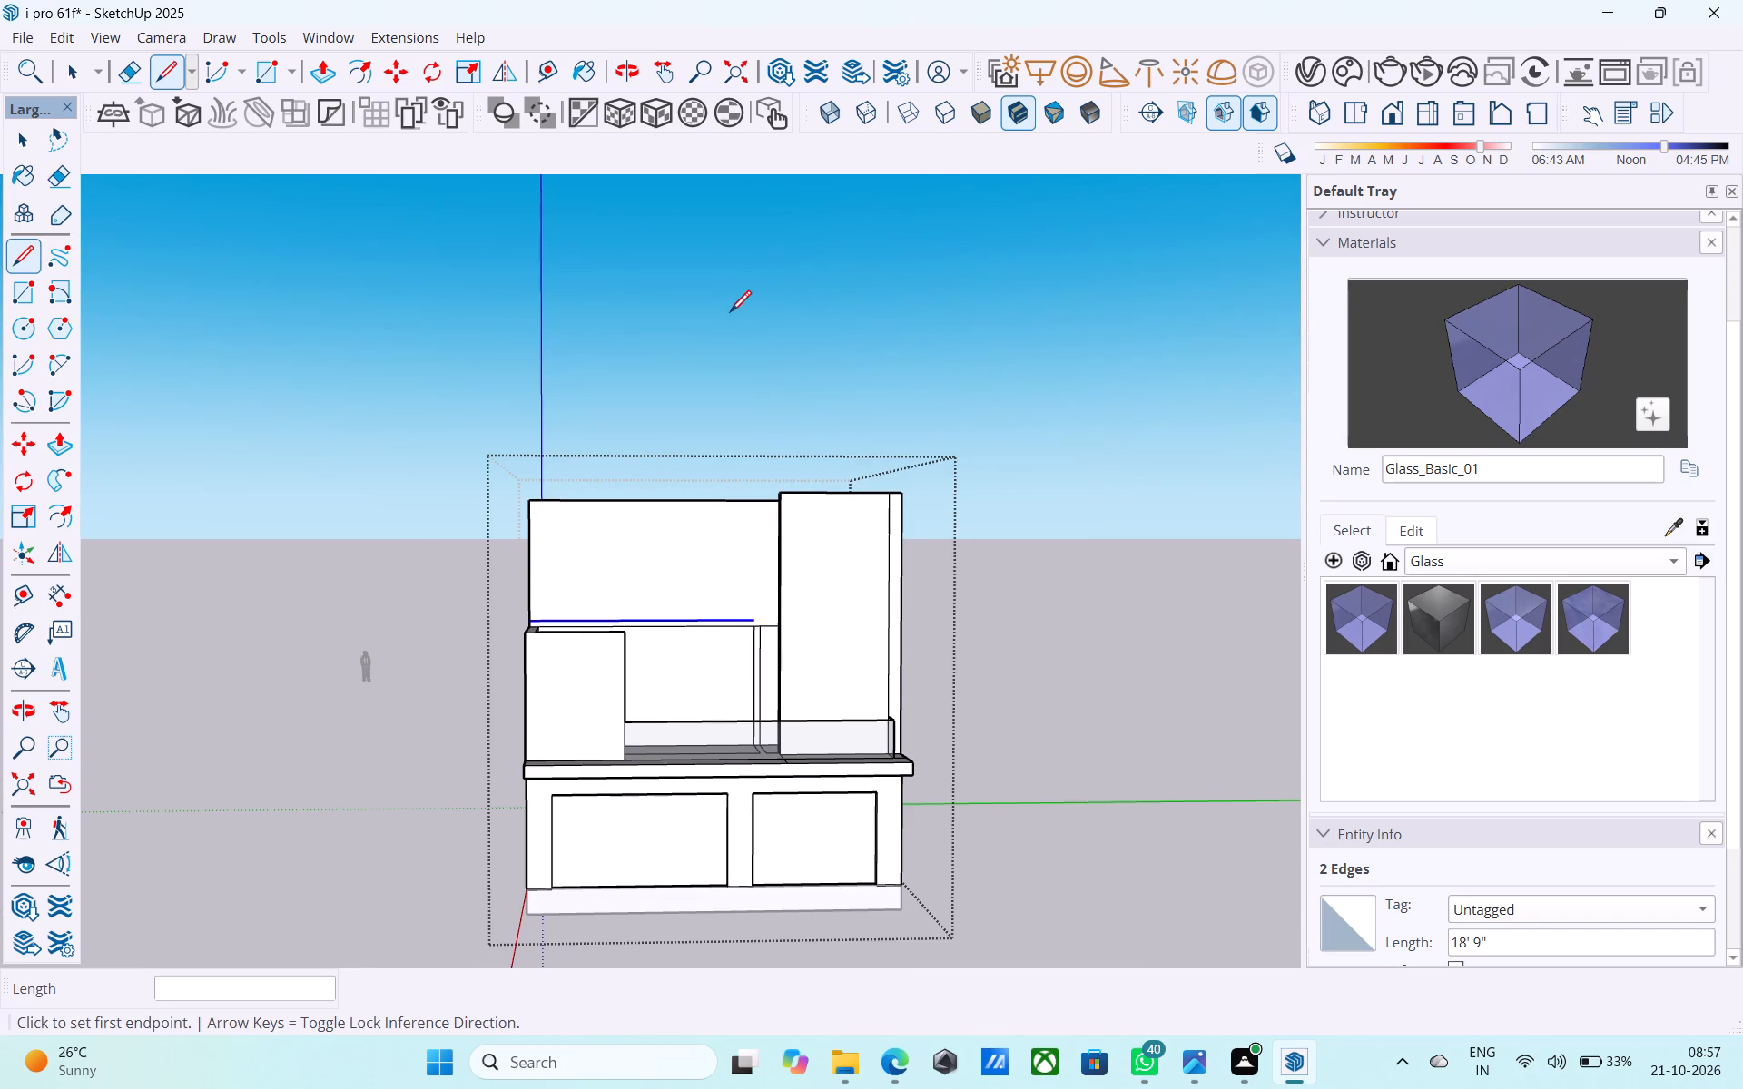
middle_click_drag(690, 461, 656, 447)
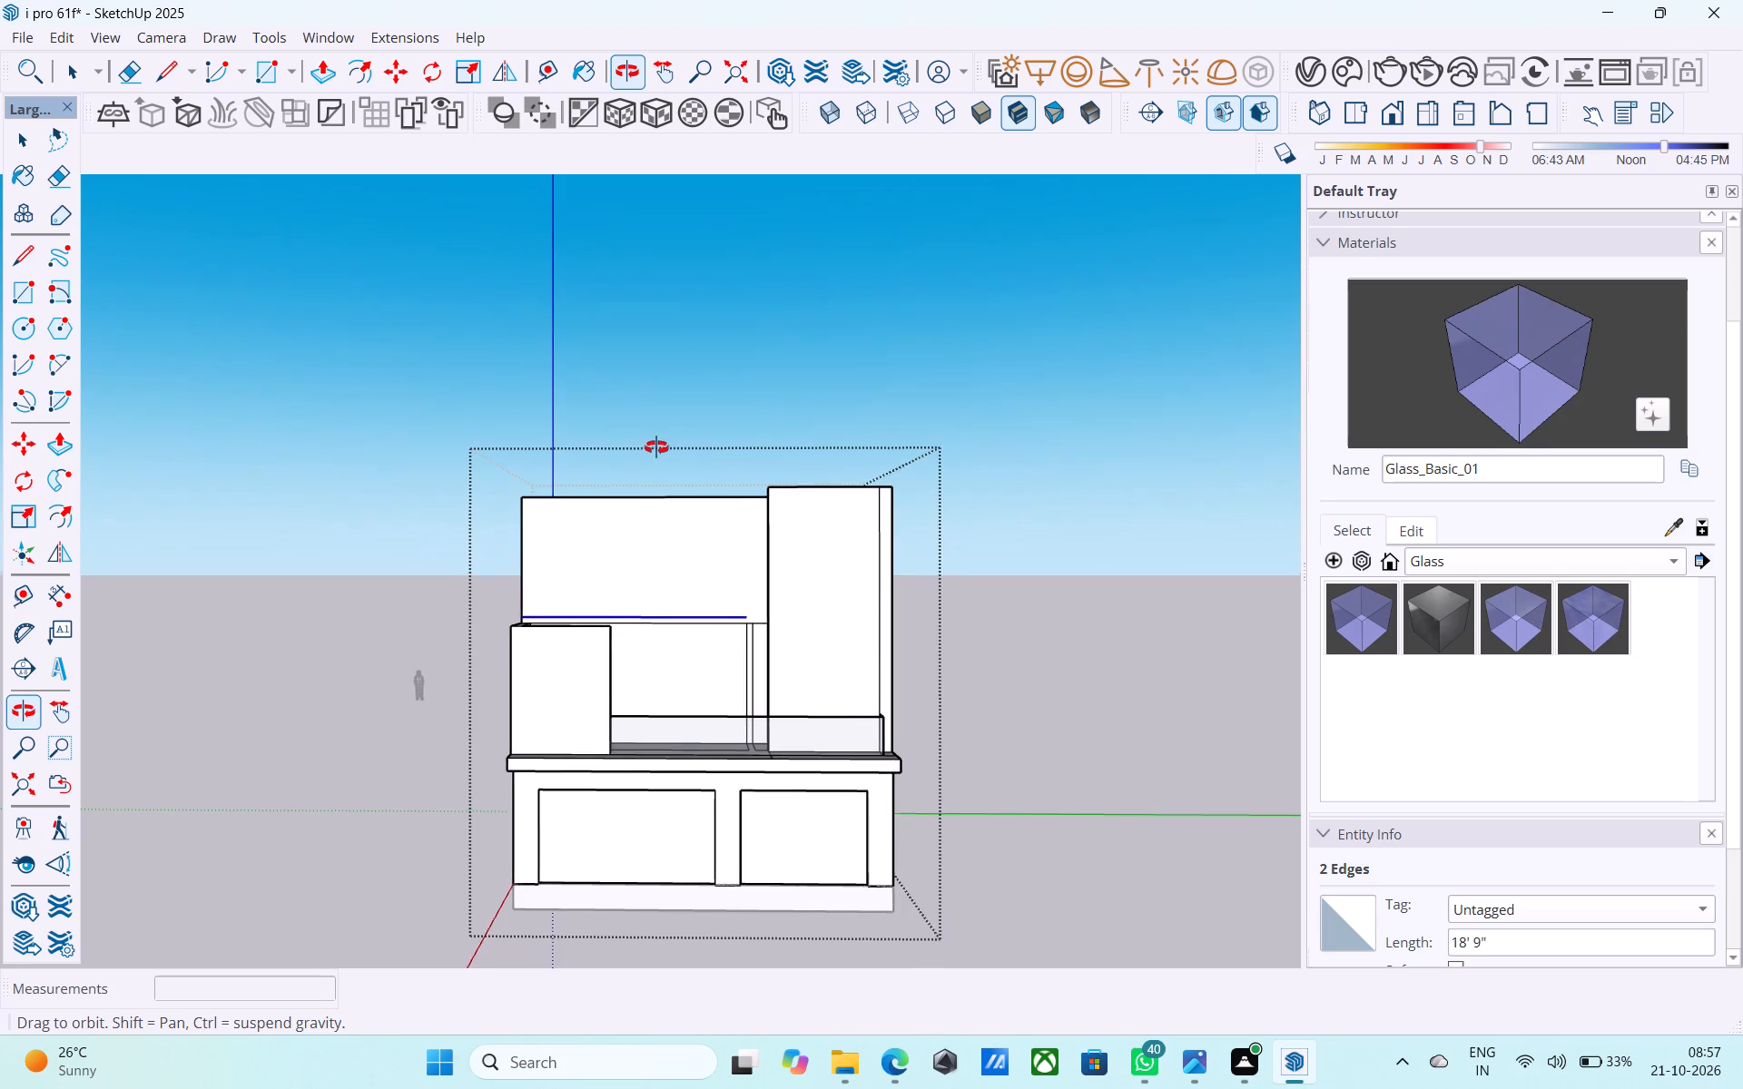
middle_click_drag(656, 447, 657, 467)
scroll(566, 564, "up", 4)
middle_click_drag(561, 564, 533, 658)
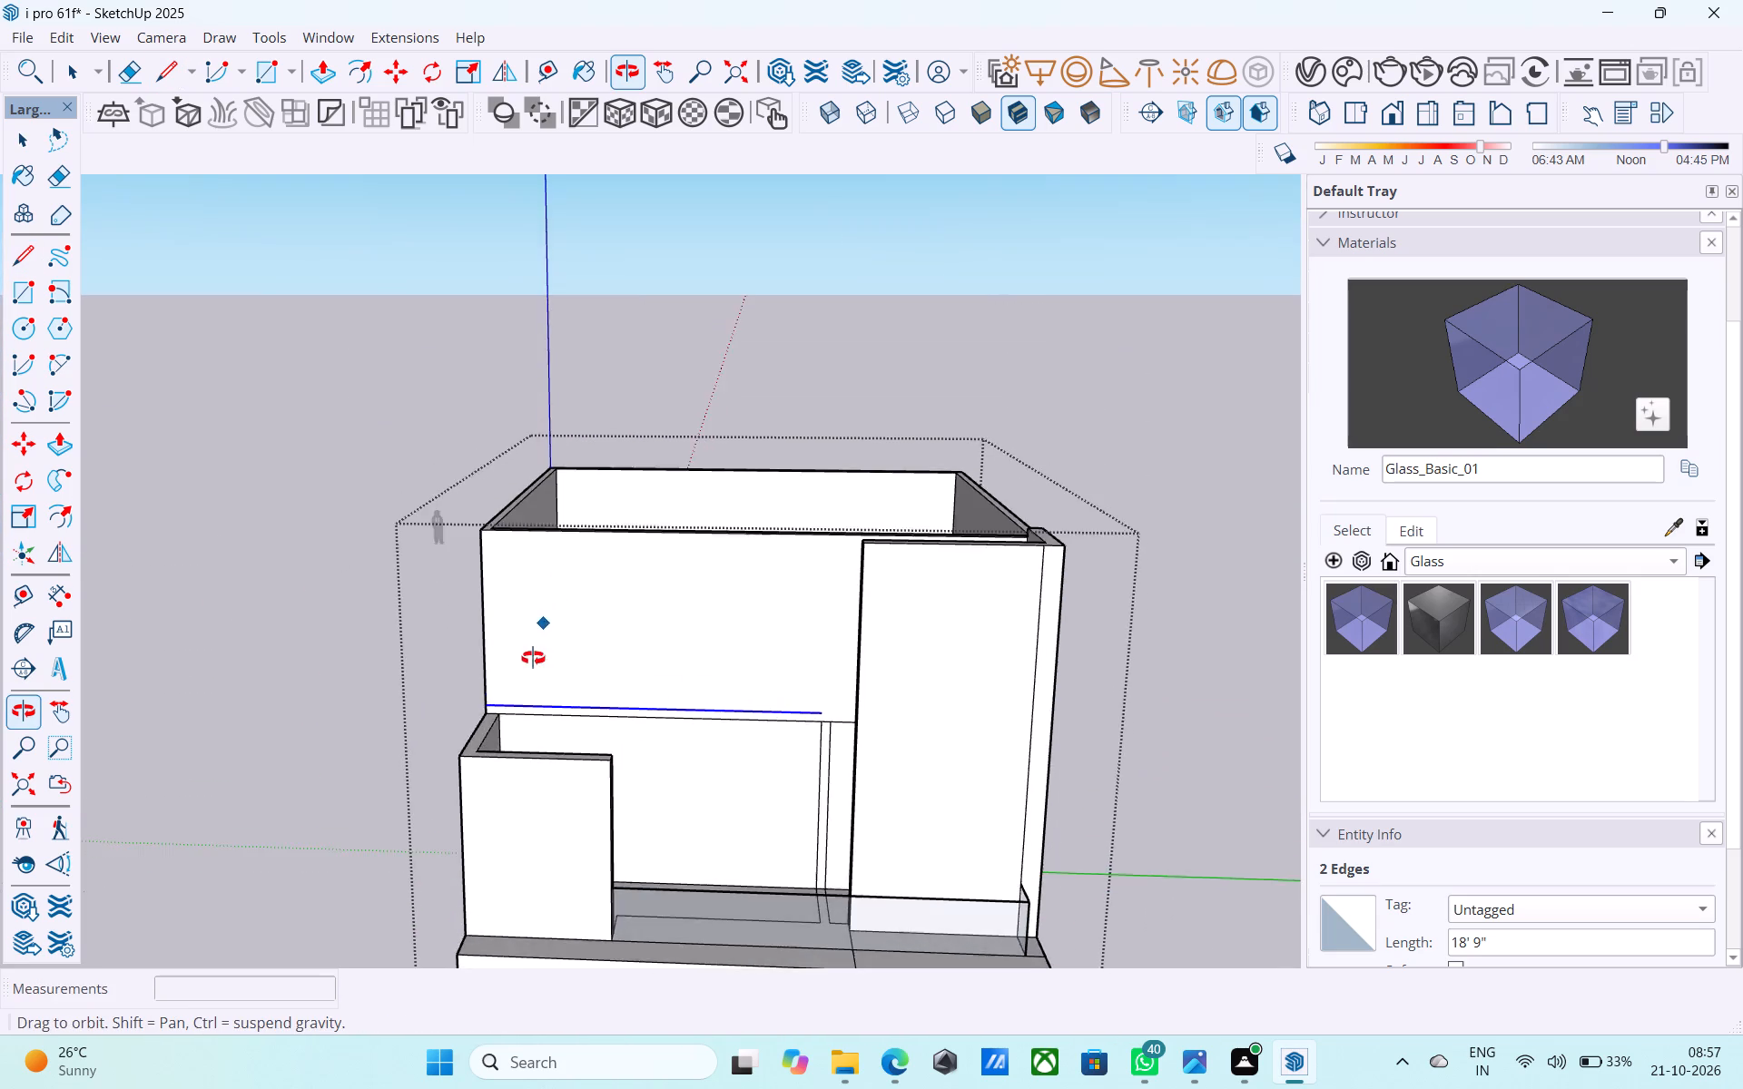
middle_click_drag(533, 658, 537, 732)
scroll(408, 859, "up", 4)
Copy the vertical inner edge at the free end of the short front balcony wall 6" along the wall's inner face.
key("space")
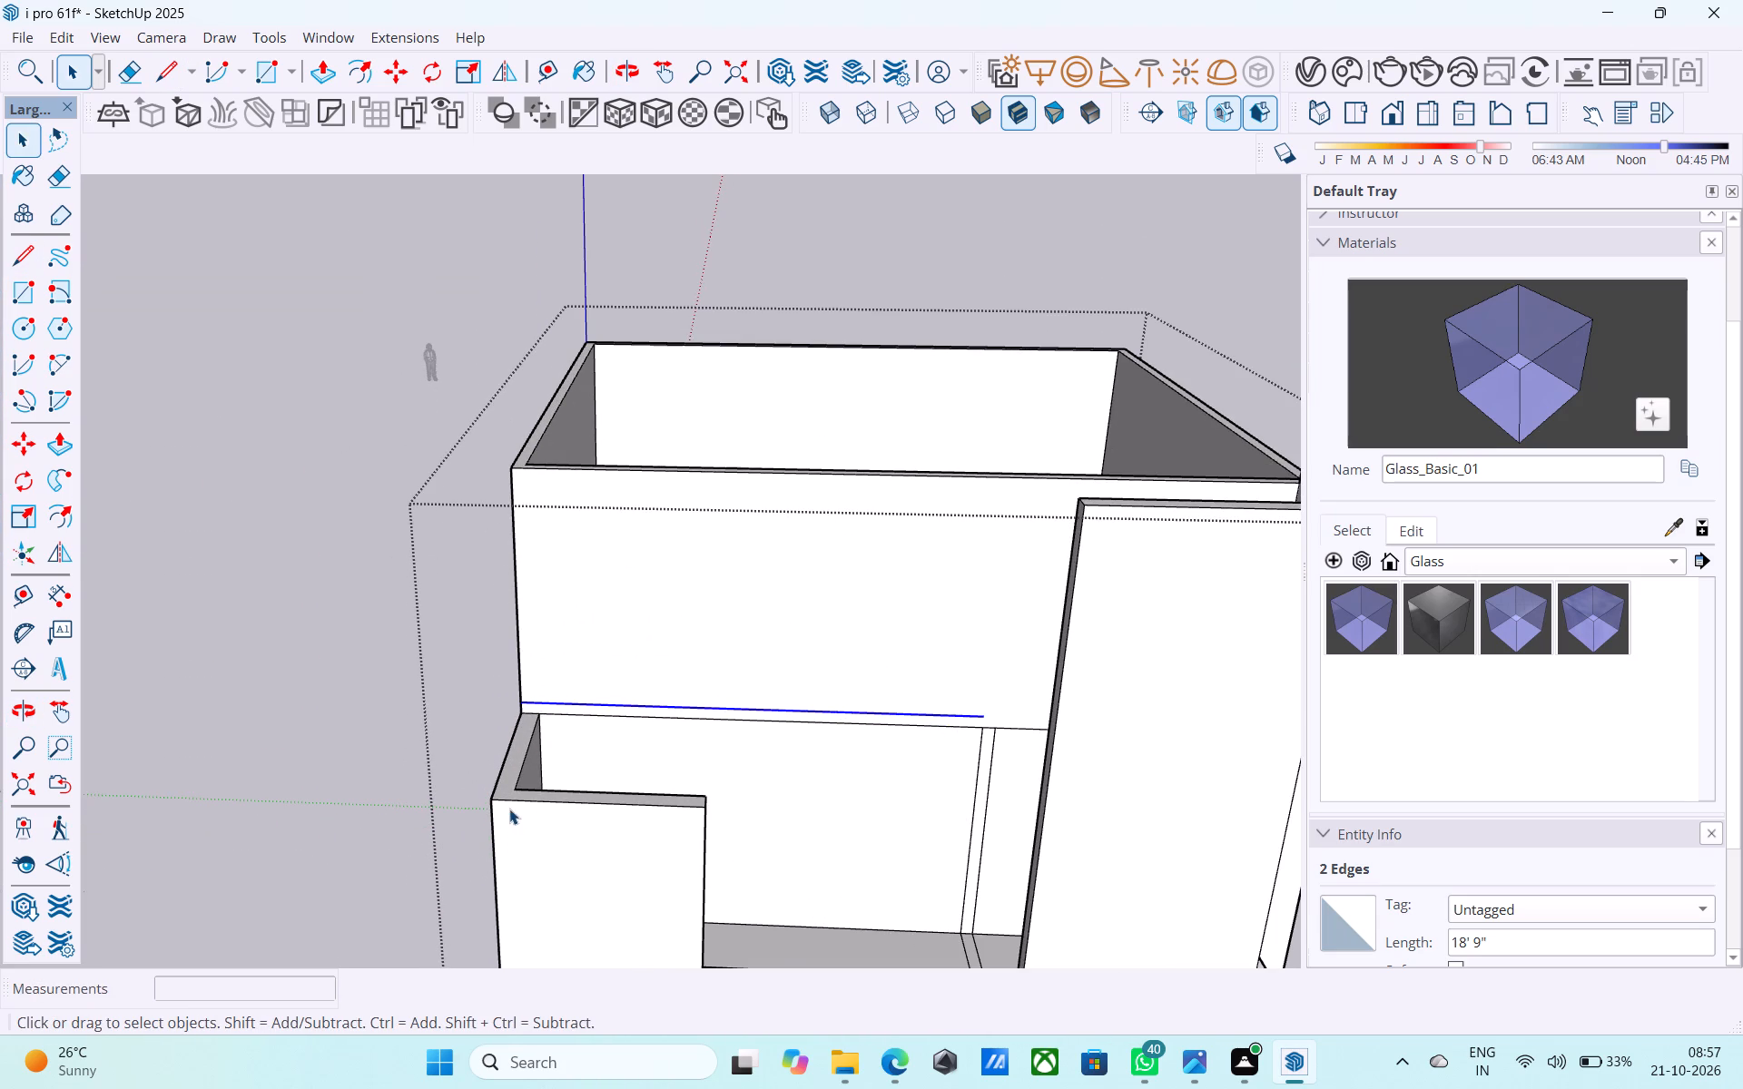
middle_click_drag(516, 791, 483, 790)
middle_click_drag(582, 790, 327, 737)
scroll(524, 689, "down", 3)
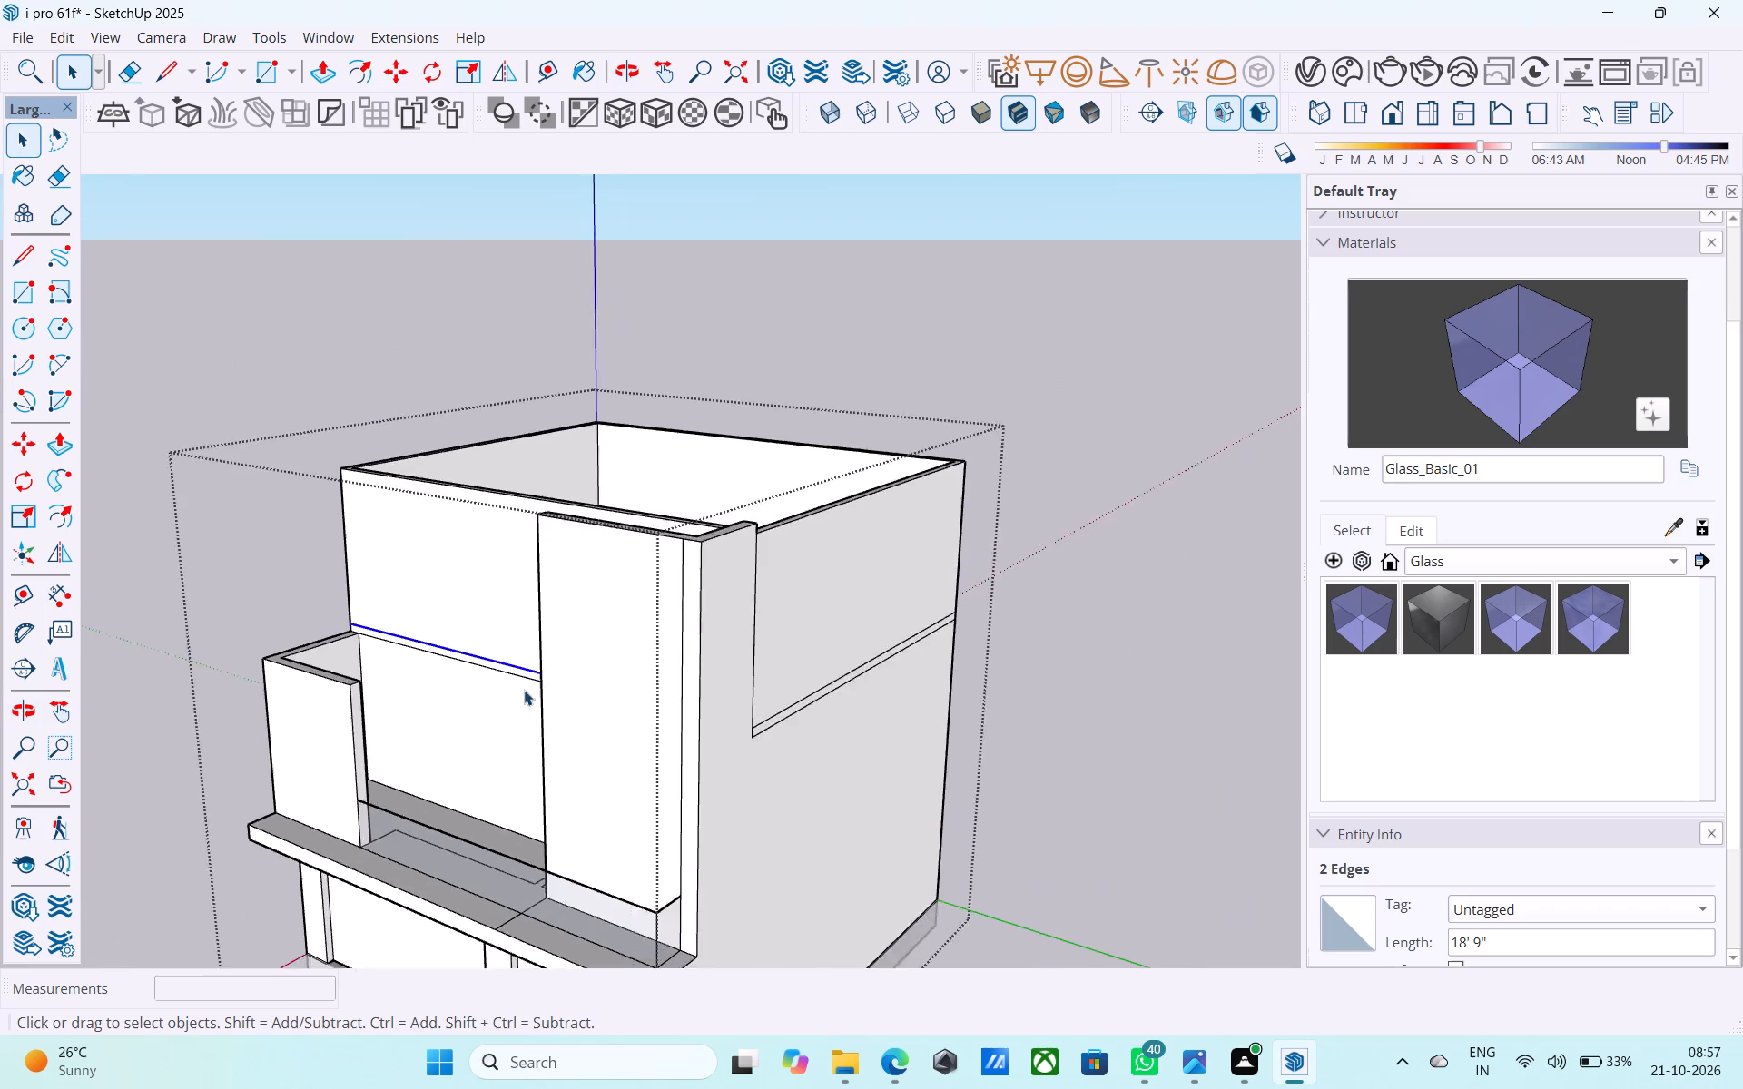
scroll(524, 690, "down", 3)
middle_click_drag(507, 702, 402, 698)
scroll(271, 585, "up", 15)
middle_click_drag(292, 609, 278, 598)
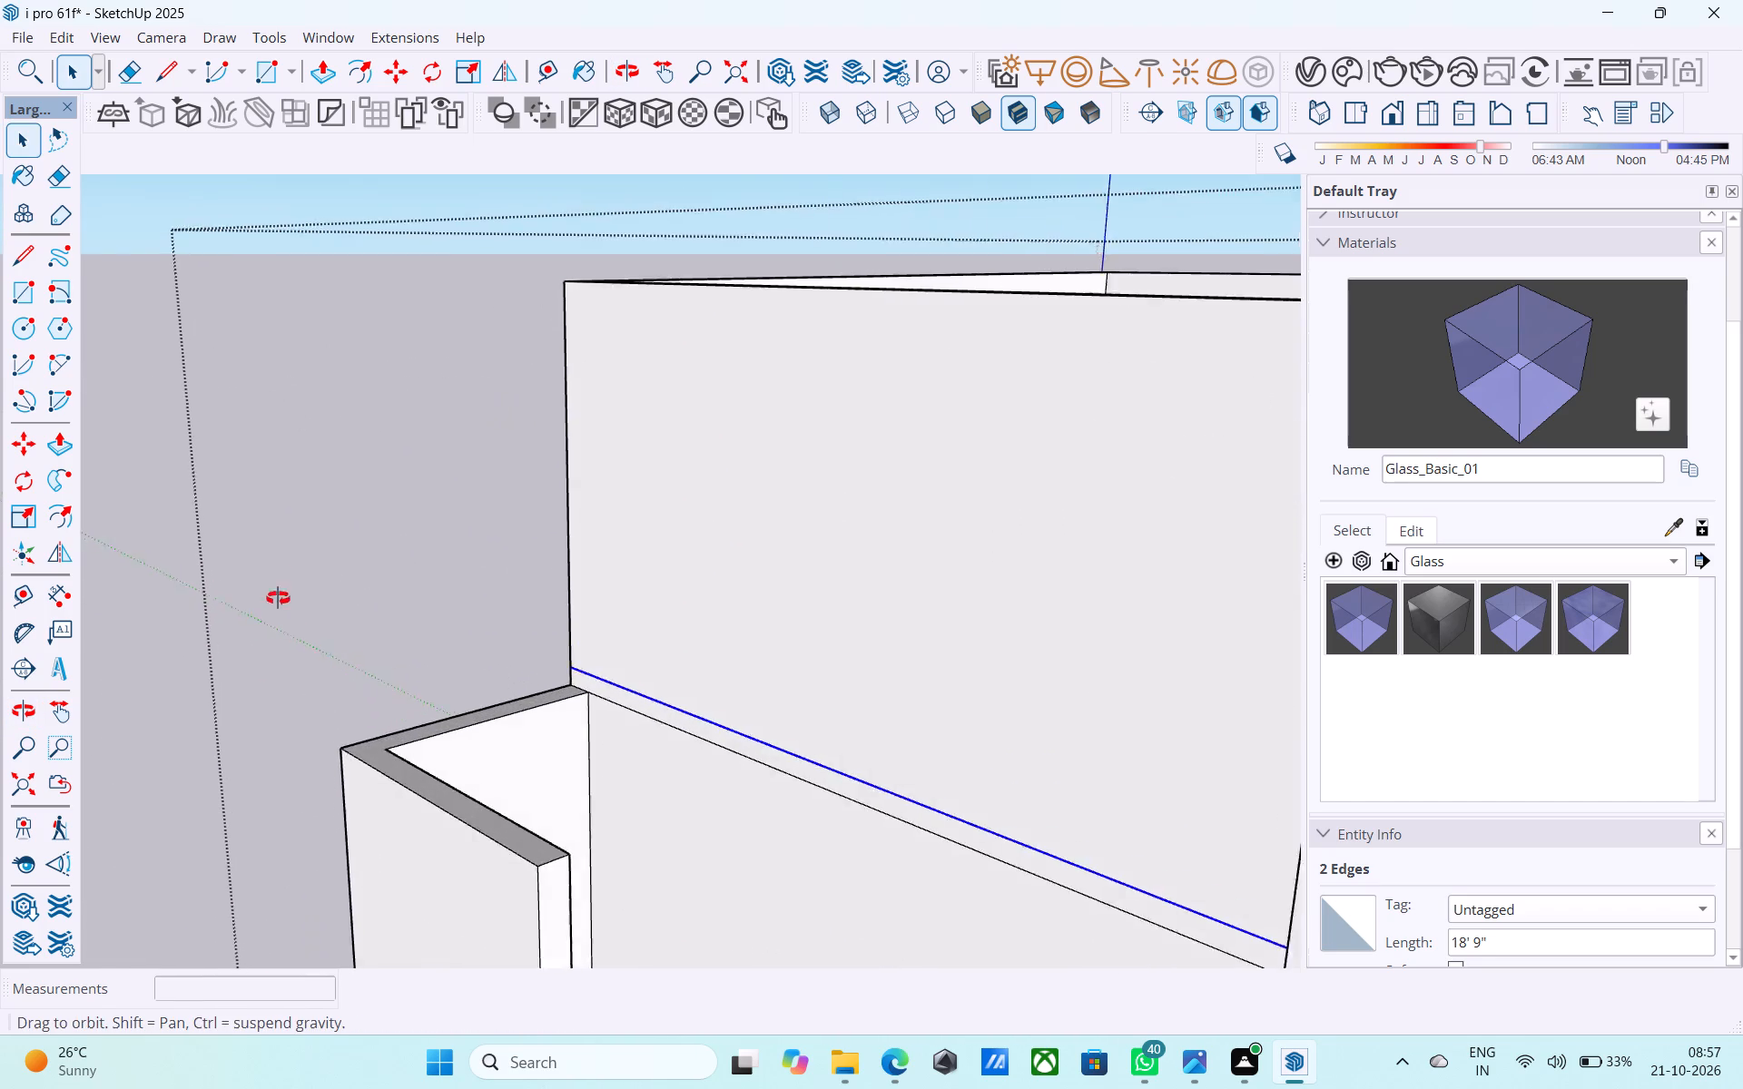
middle_click_drag(278, 598, 261, 565)
scroll(261, 565, "up", 4)
middle_click_drag(264, 567, 241, 444)
scroll(241, 444, "up", 6)
middle_click_drag(236, 447, 90, 463)
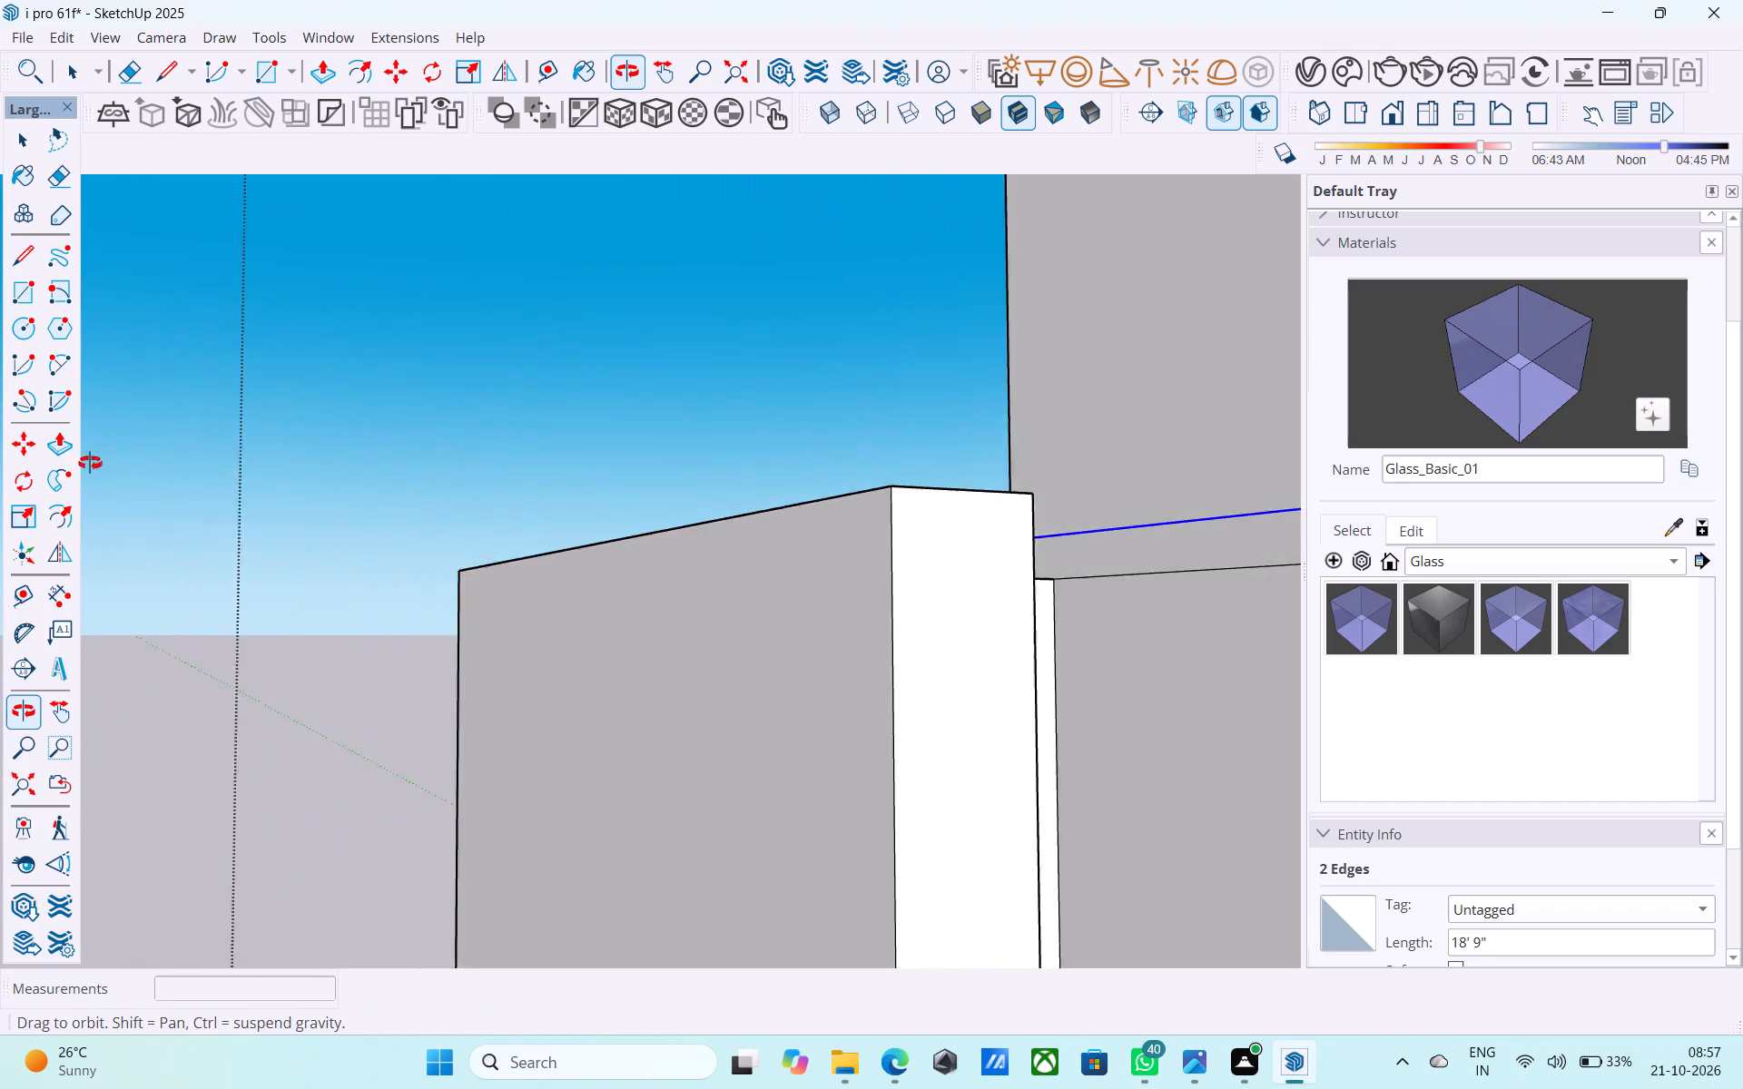
middle_click_drag(90, 463, 3, 459)
middle_click_drag(633, 531, 395, 576)
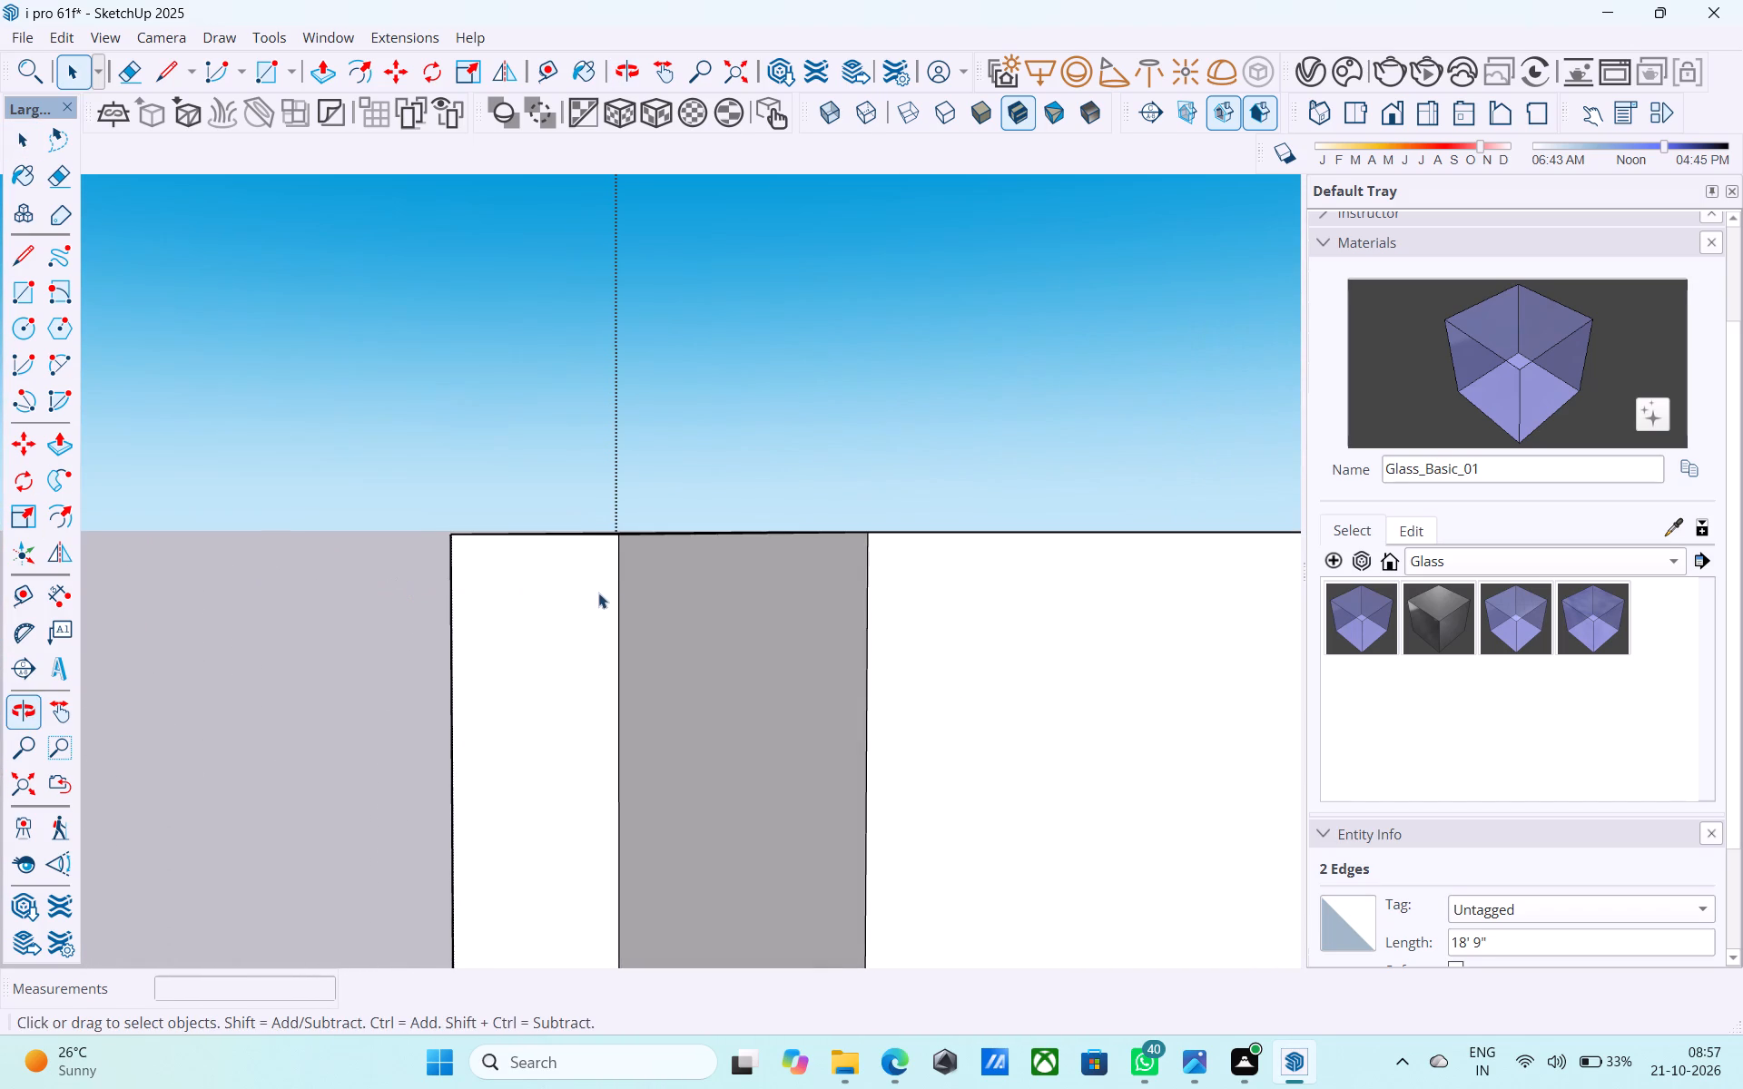
left_click(617, 603)
key("m")
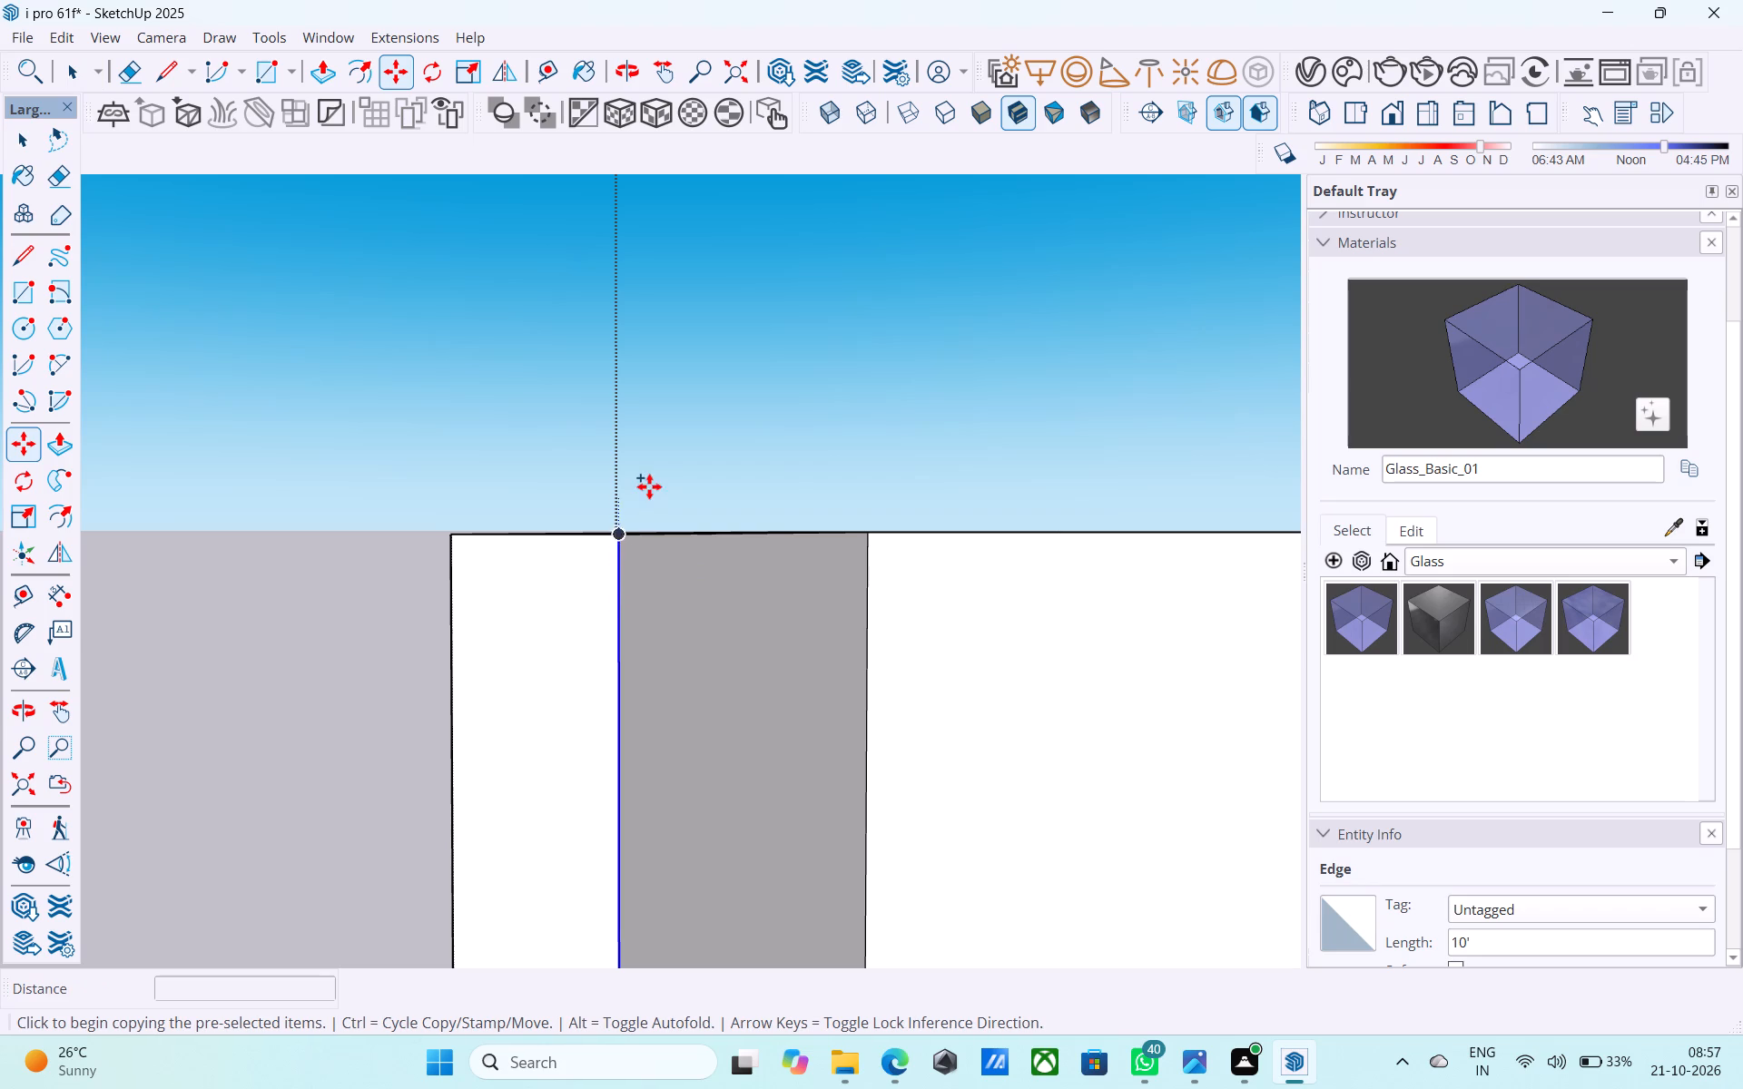
middle_click_drag(654, 483, 645, 544)
left_click(627, 549)
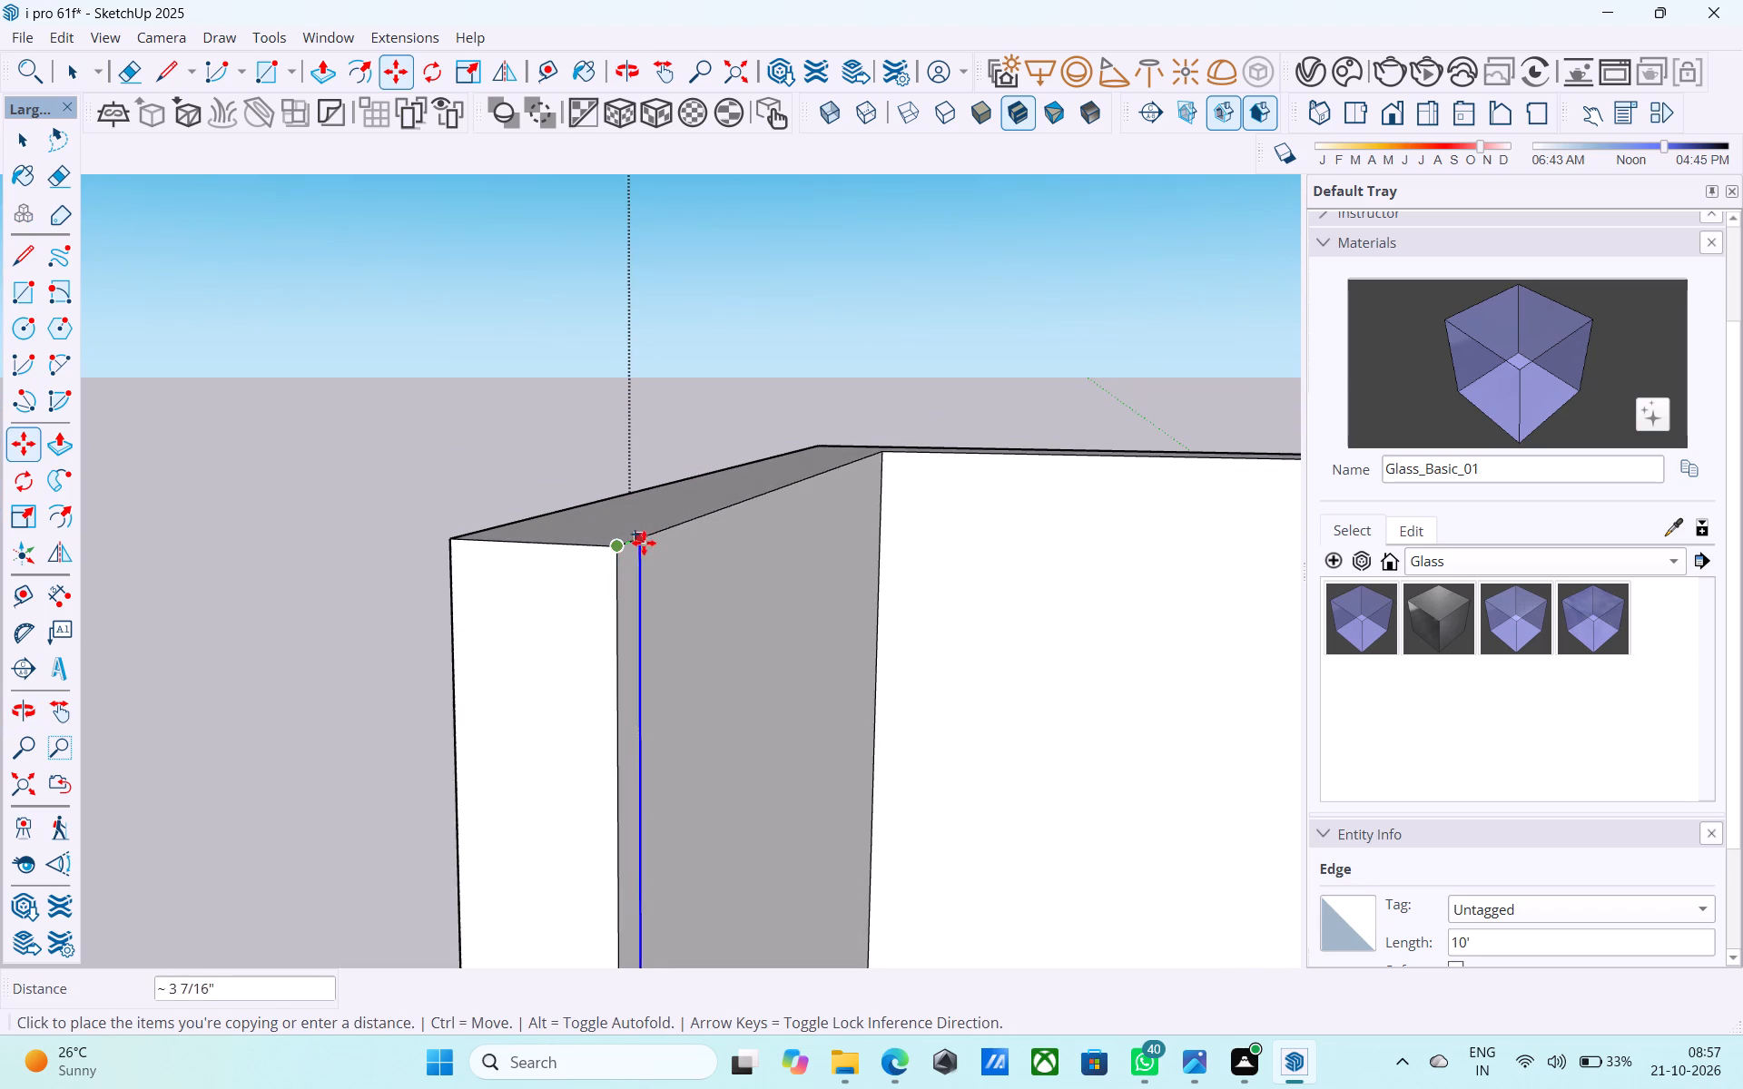
left_click(647, 541)
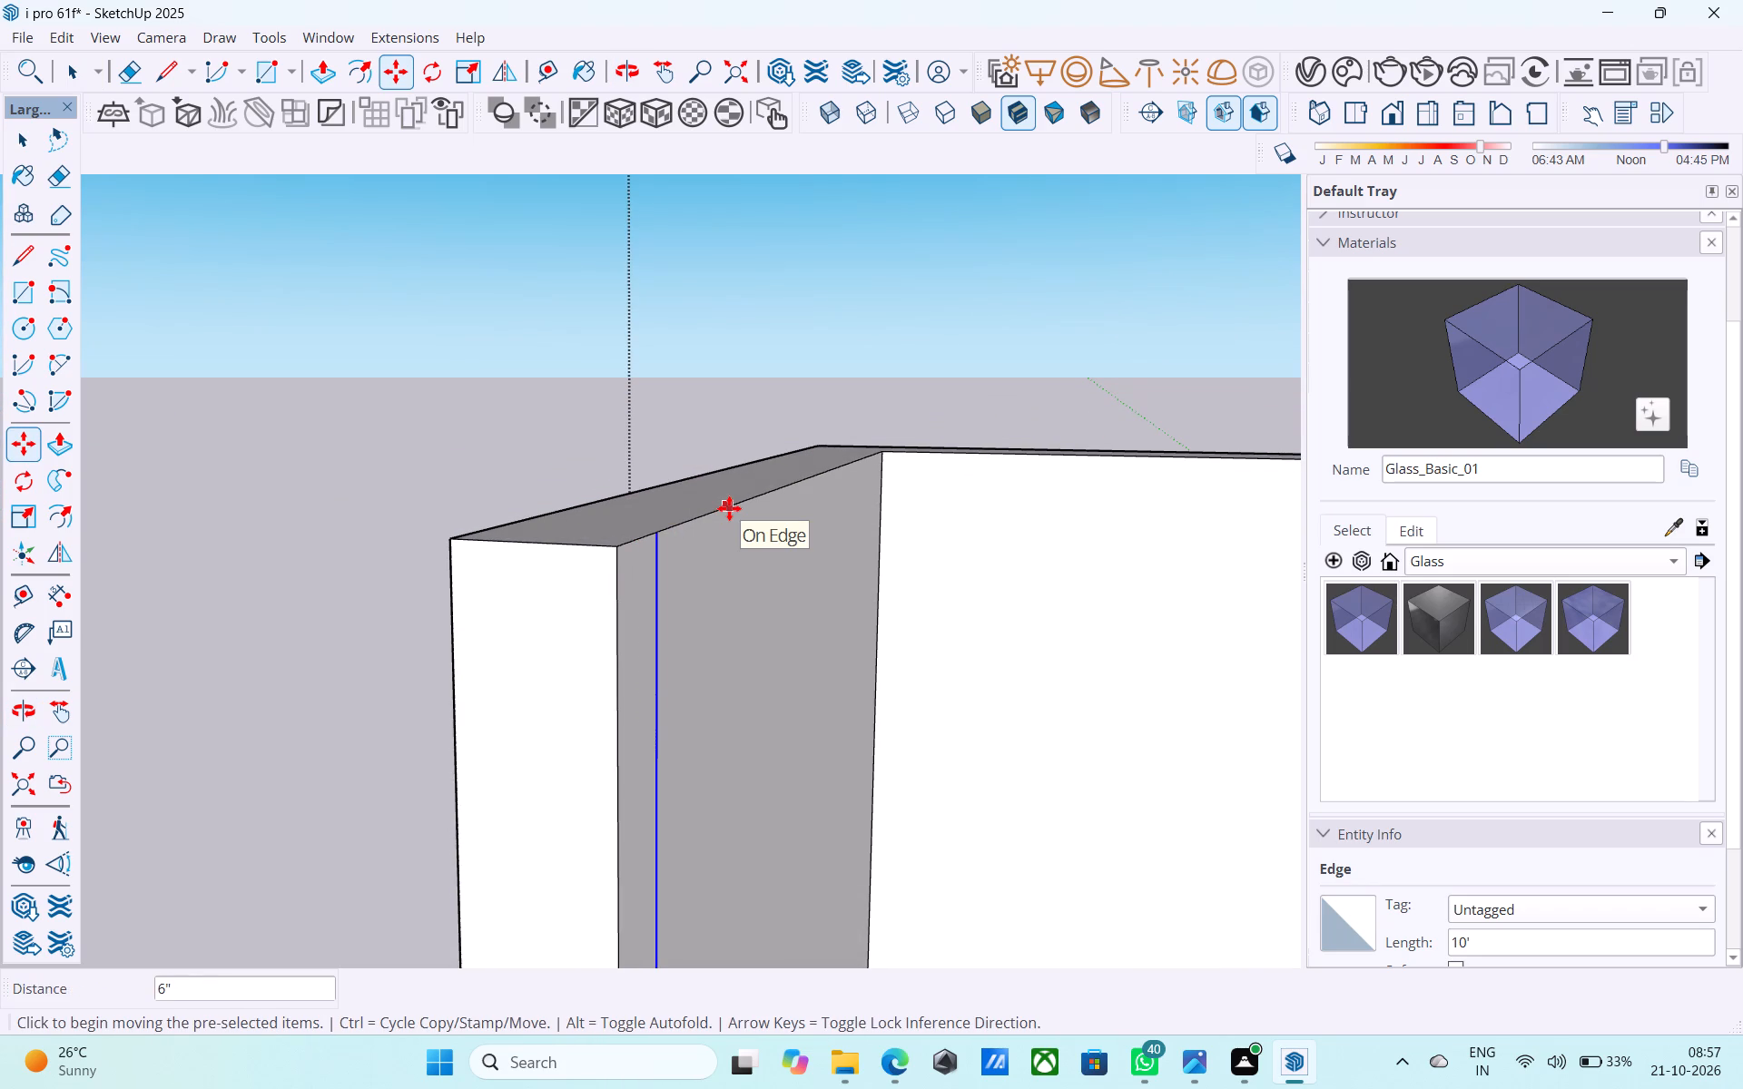
Push/Pull the 6" strip at the free end of the short front balcony wall 6' back to the main front wall.
middle_click_drag(731, 509, 741, 571)
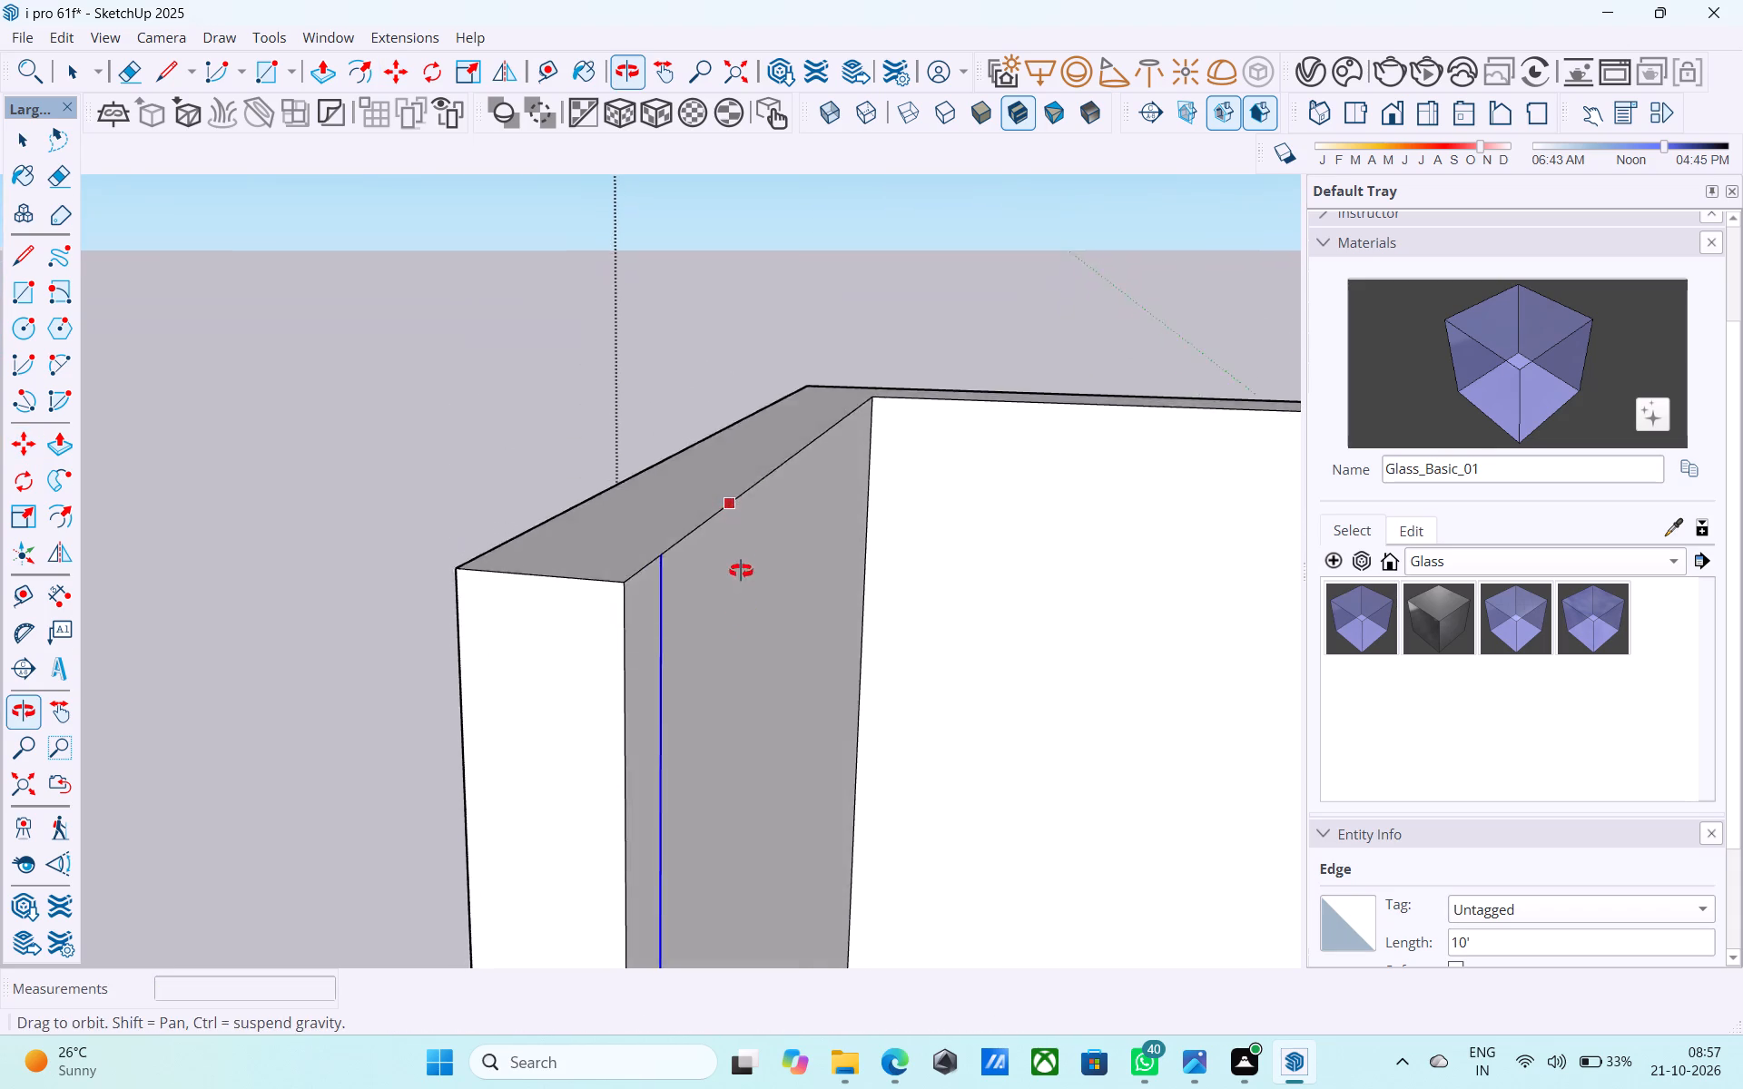
middle_click_drag(741, 571, 744, 626)
scroll(818, 472, "down", 2)
middle_click_drag(820, 479, 832, 604)
scroll(763, 455, "down", 6)
middle_click(858, 738)
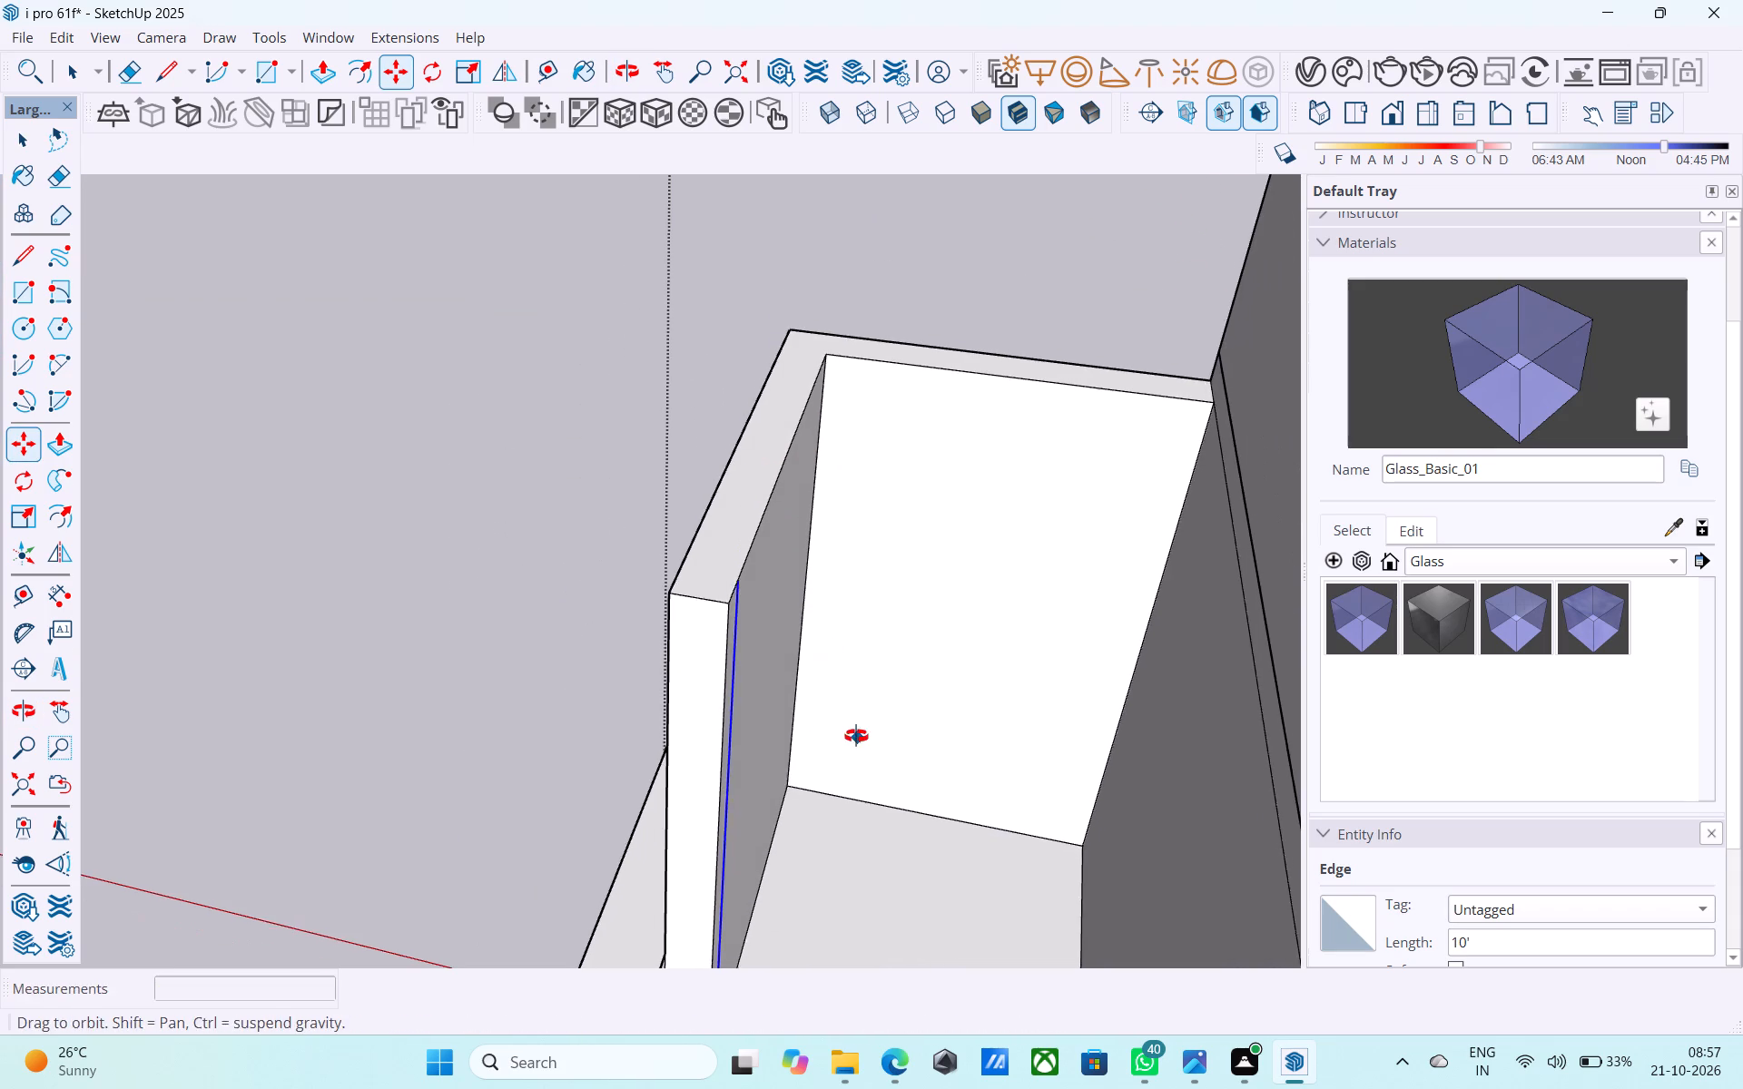
scroll(858, 707, "down", 2)
middle_click(817, 952)
scroll(749, 528, "down", 2)
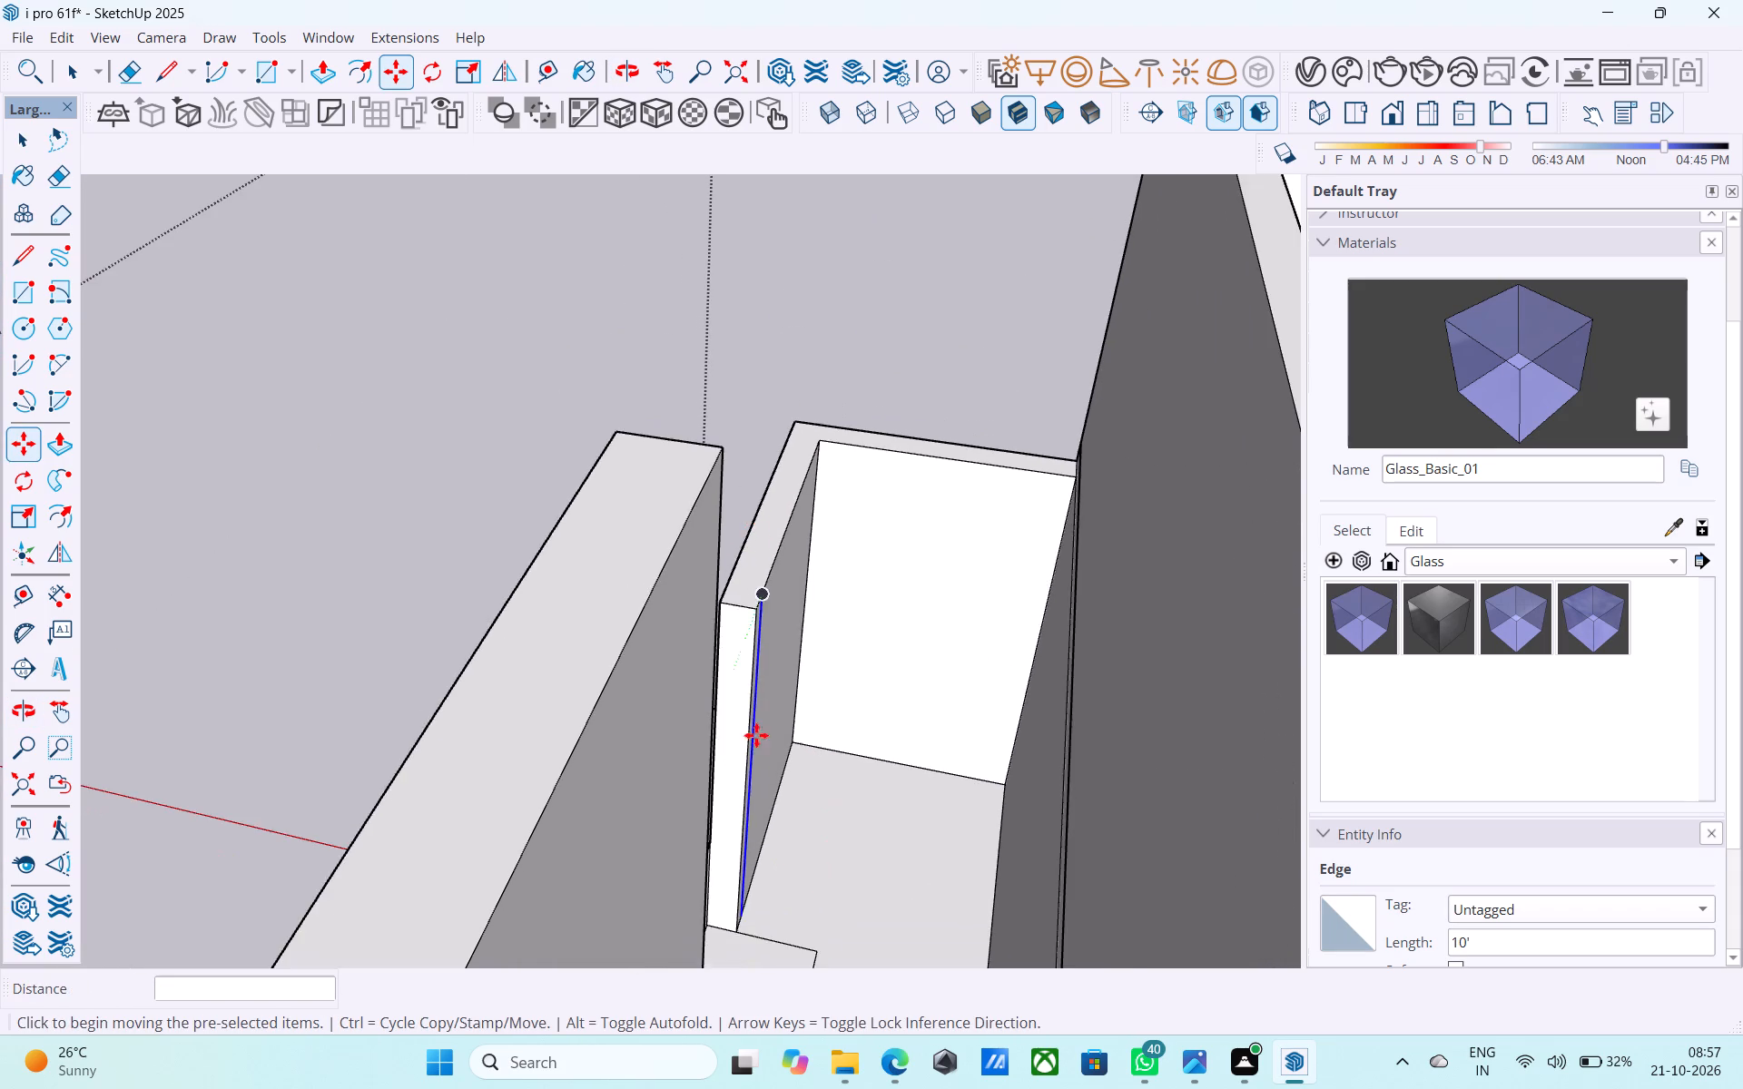
scroll(797, 858, "up", 4)
middle_click_drag(722, 924, 698, 912)
scroll(584, 603, "up", 3)
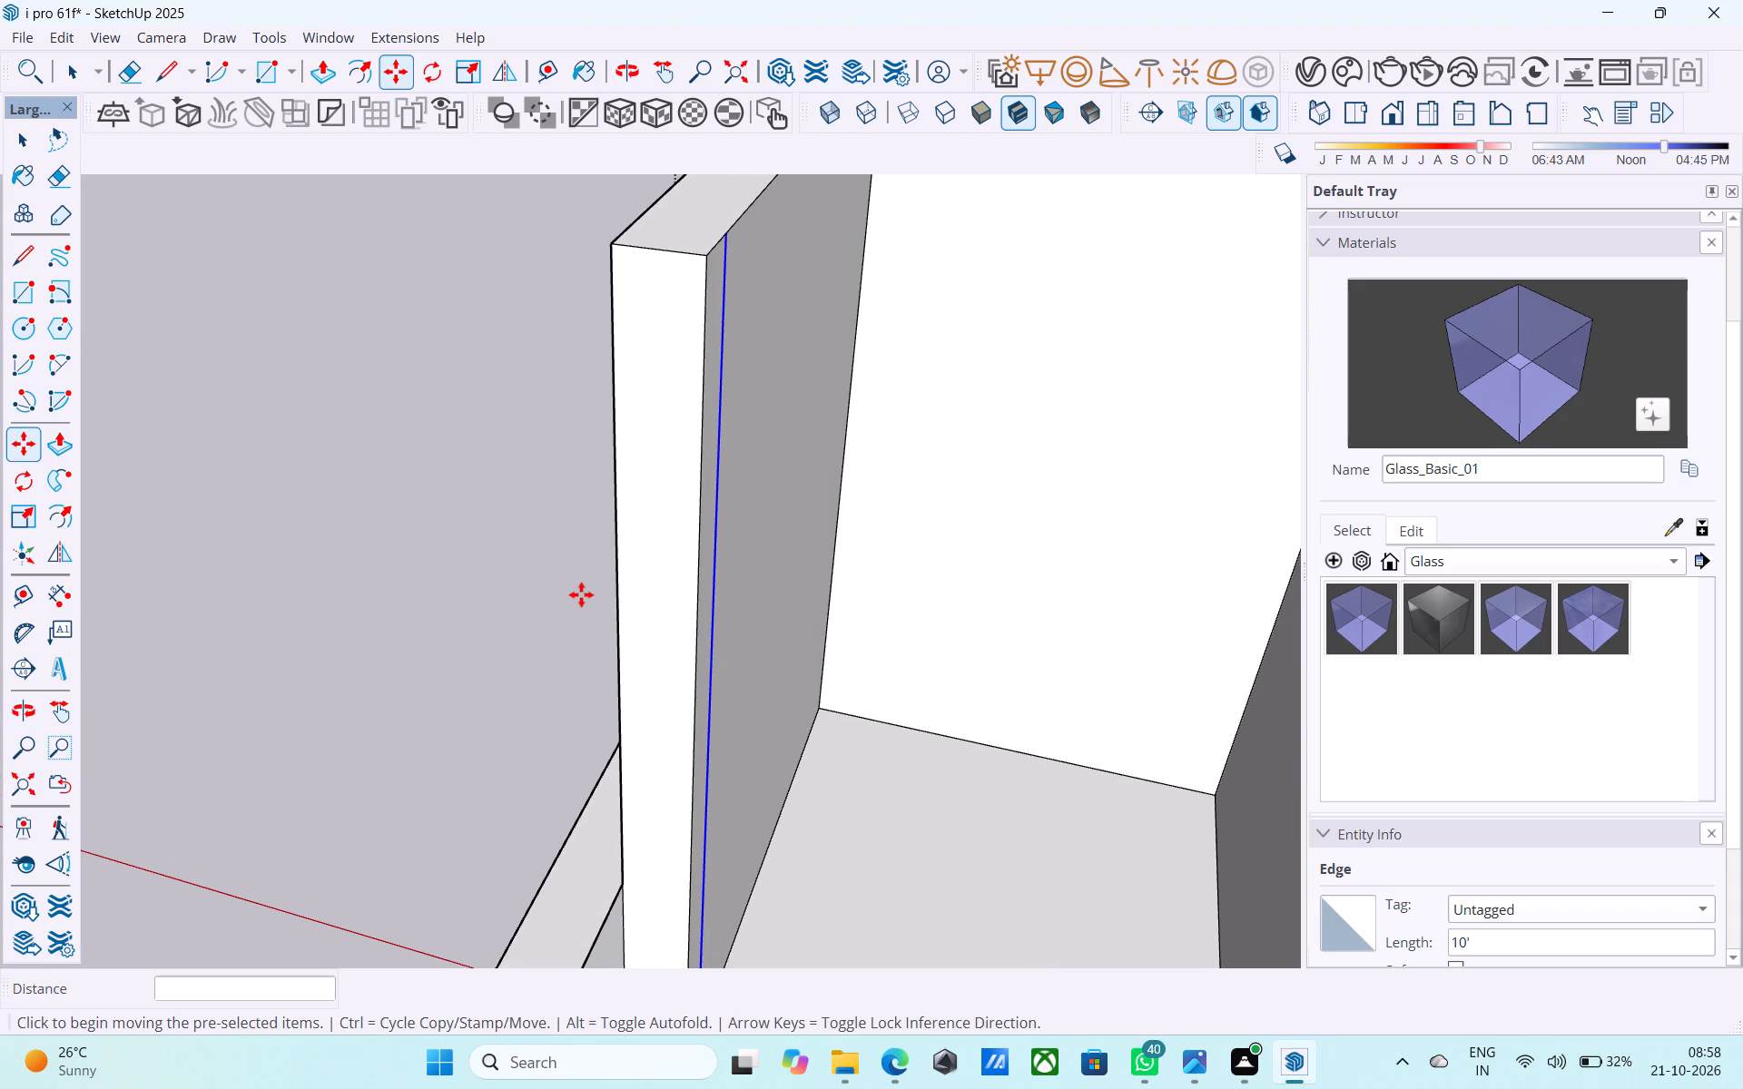
scroll(582, 597, "down", 1)
middle_click_drag(593, 784, 564, 770)
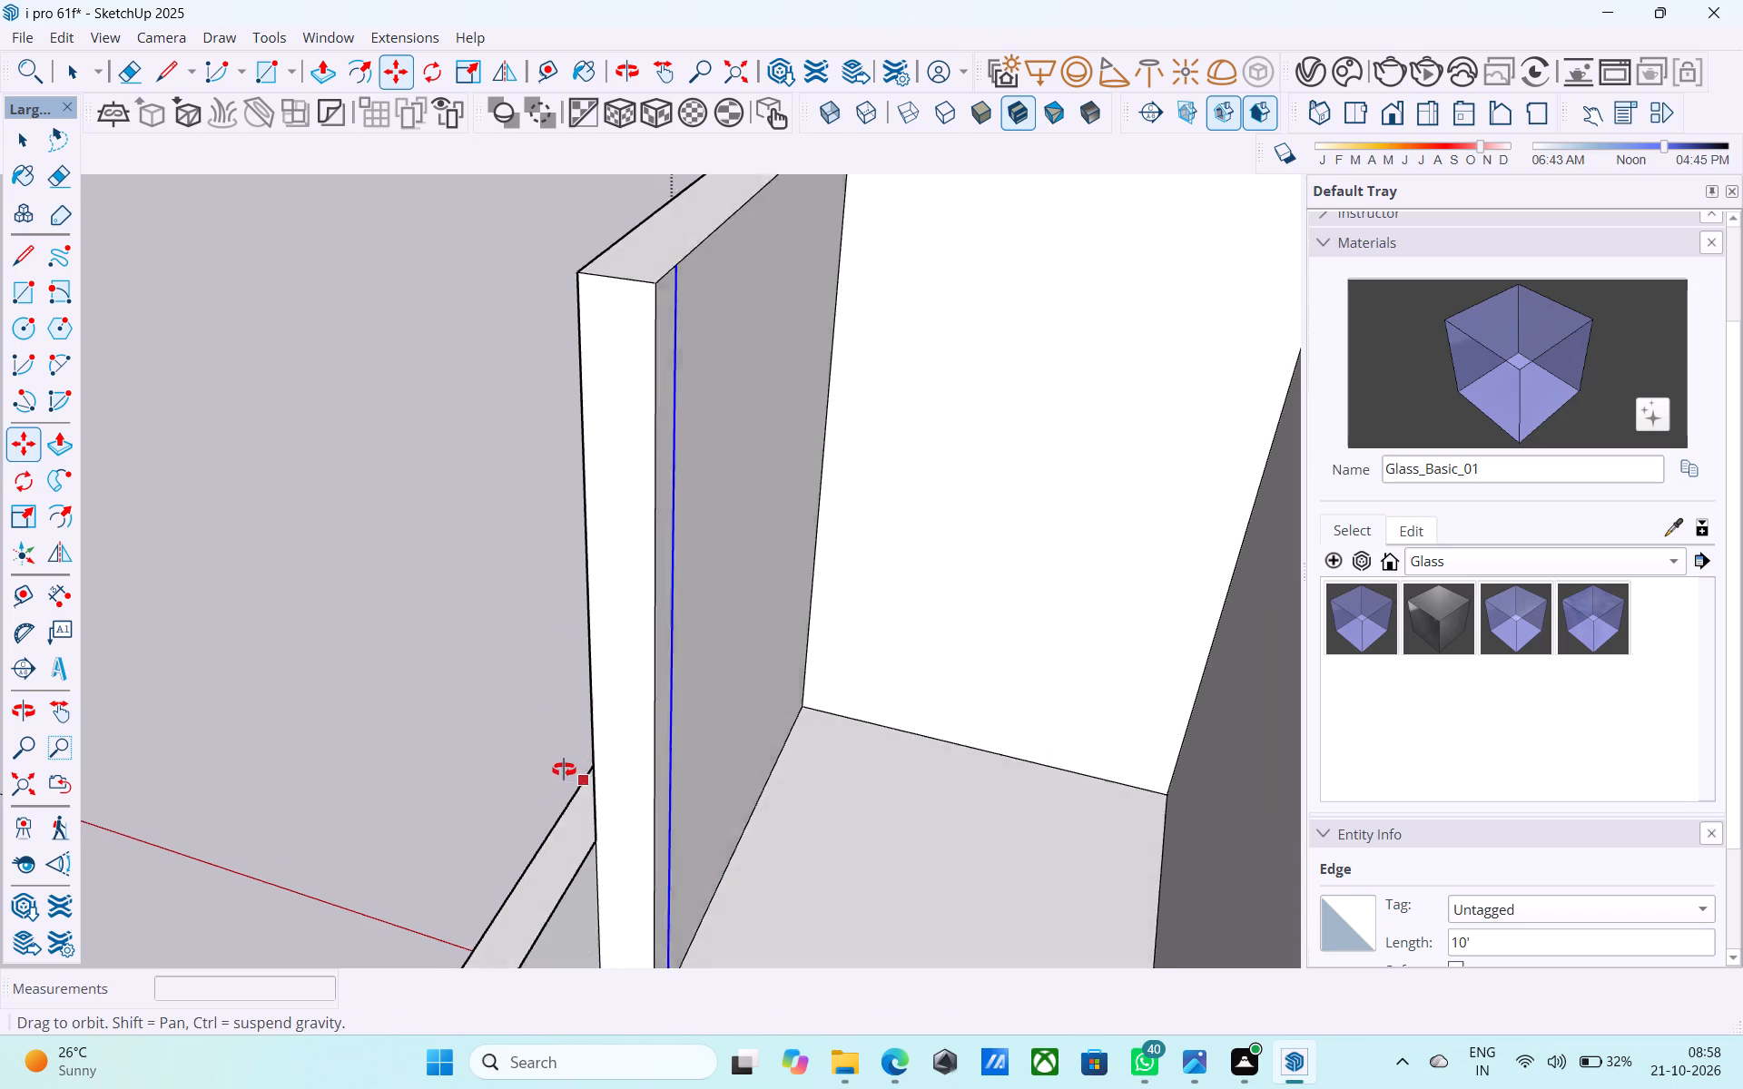
middle_click_drag(564, 770, 537, 776)
key("space")
left_click(614, 590)
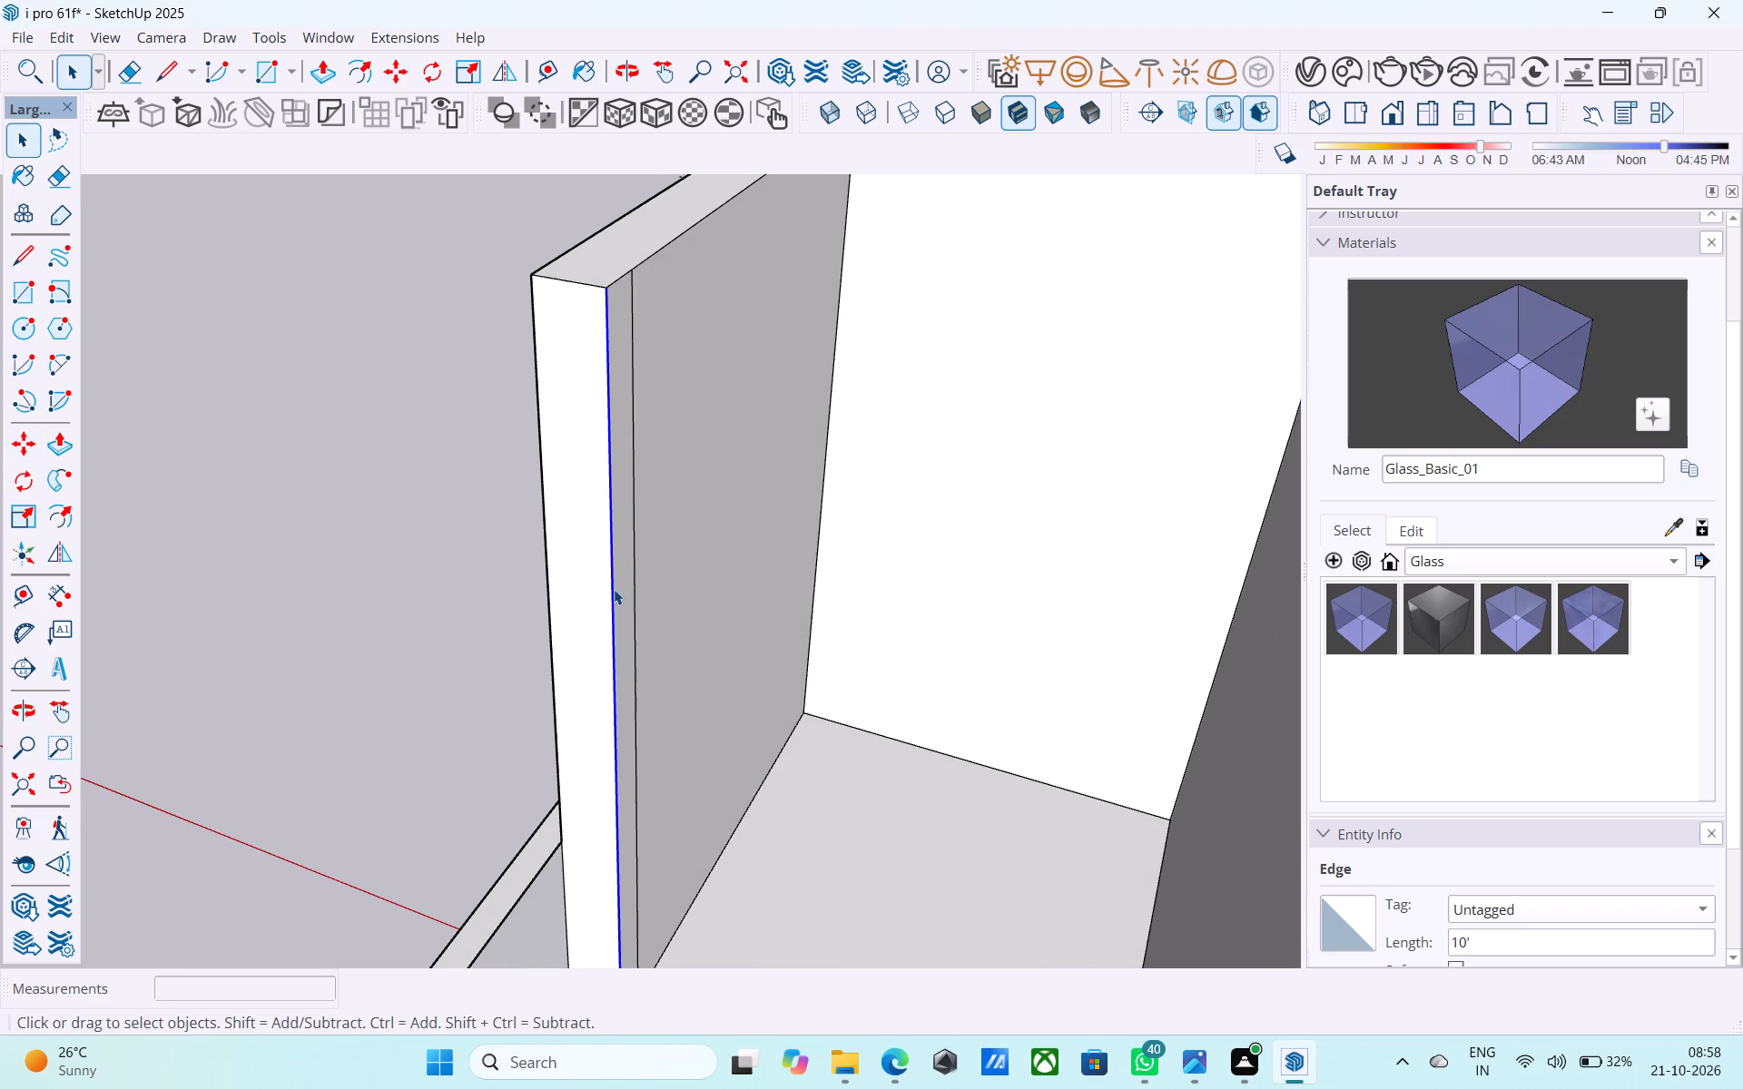
left_click(619, 583)
key("p")
left_click(619, 583)
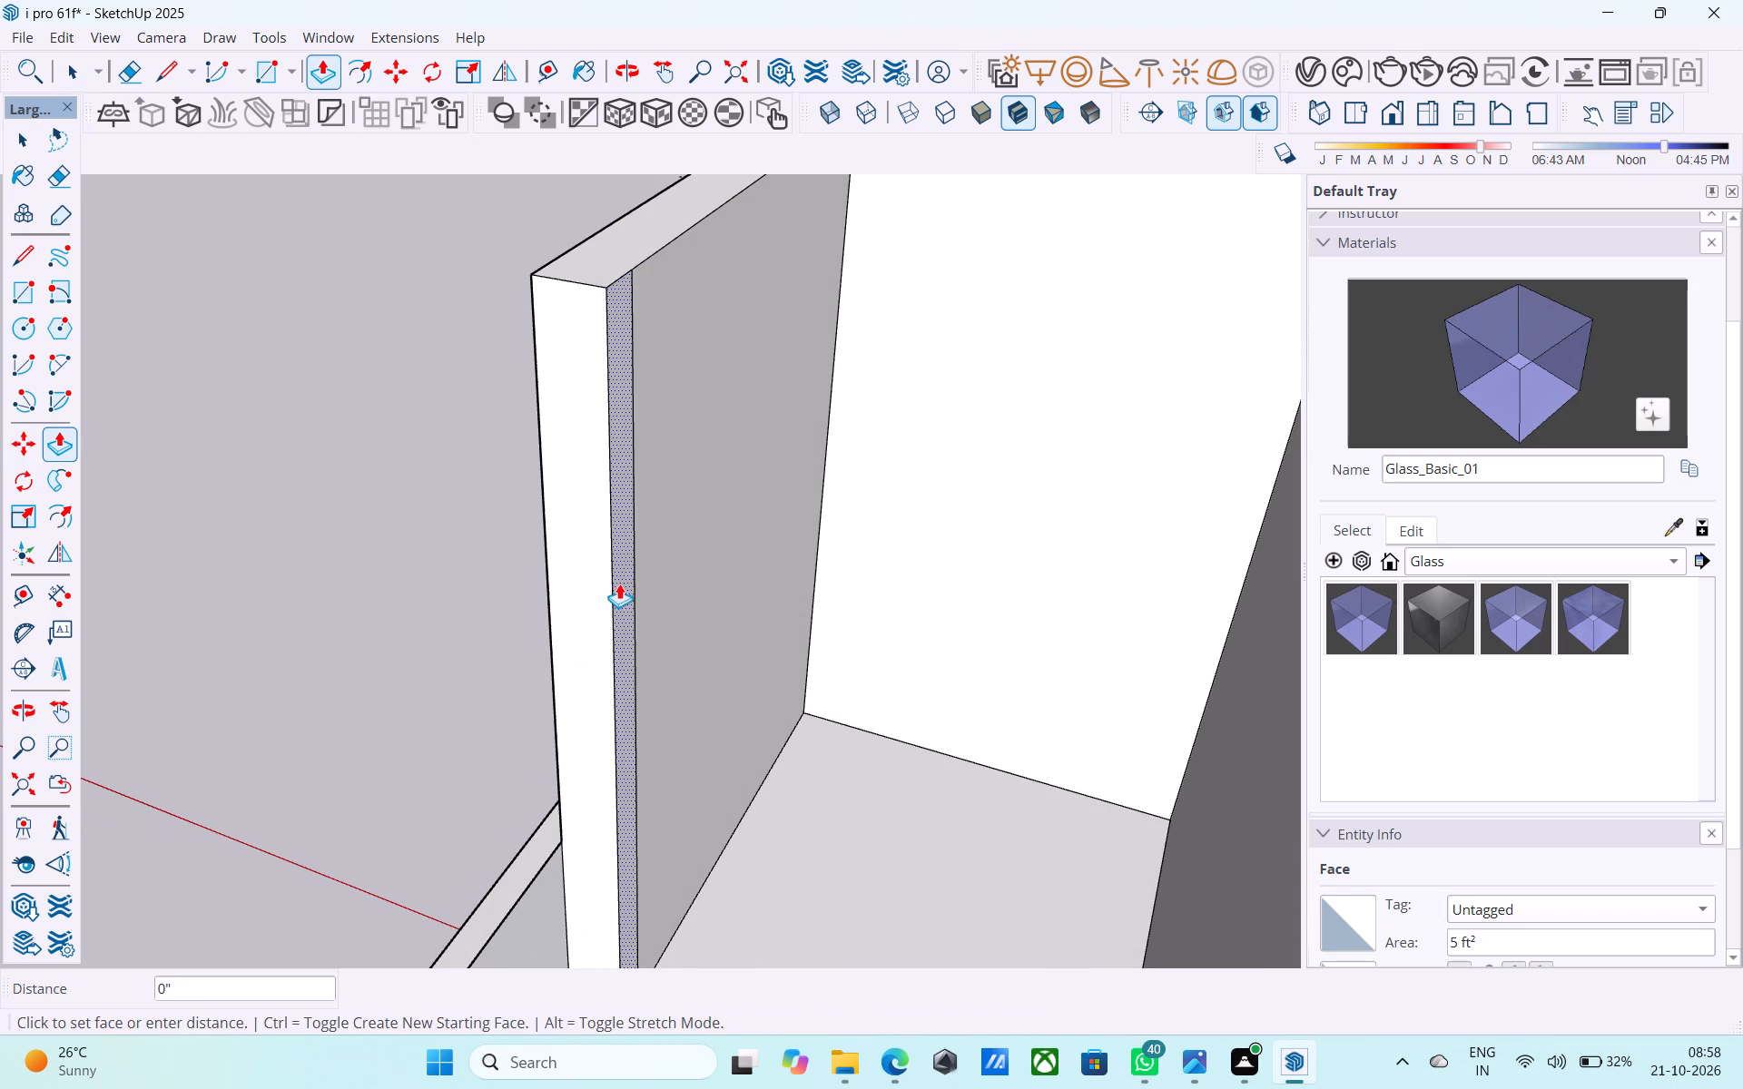
middle_click_drag(671, 628, 1384, 584)
scroll(1078, 589, "down", 4)
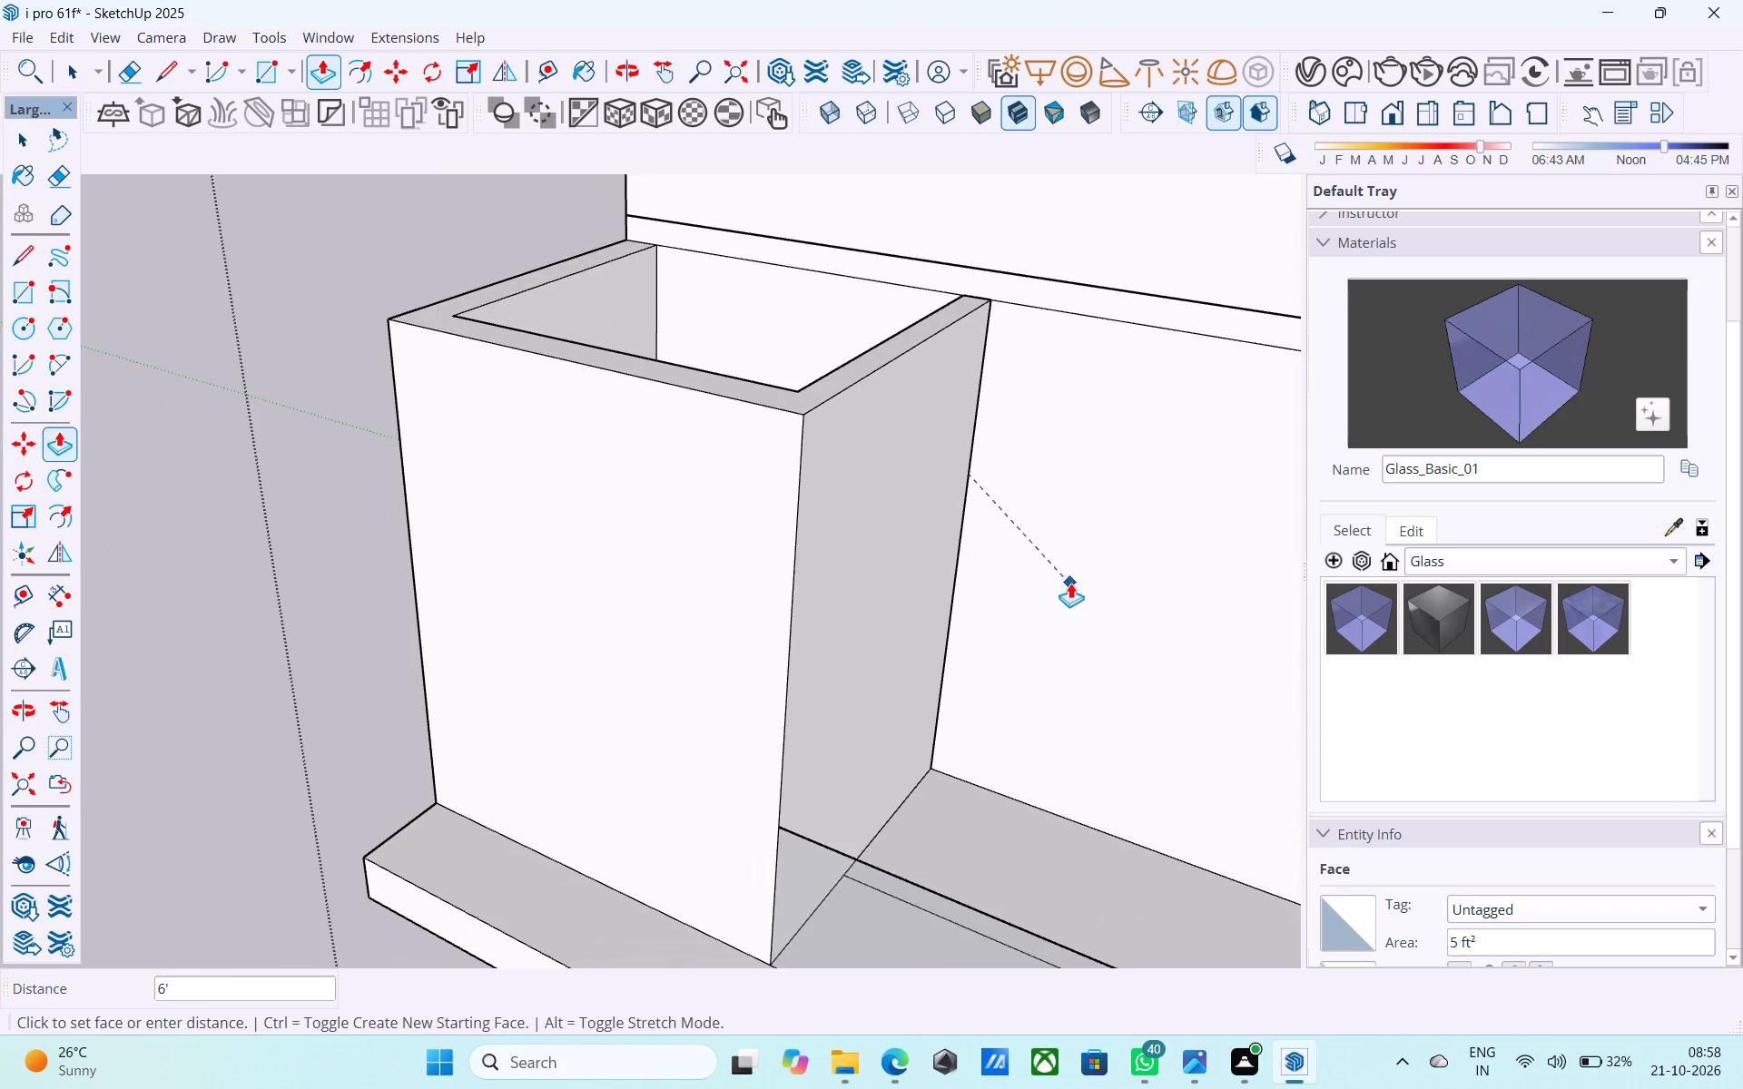
left_click(1068, 580)
Examine the front elevation and balcony around the newly enclosed corner box from several angles.
scroll(648, 887, "down", 8)
middle_click_drag(624, 857, 758, 679)
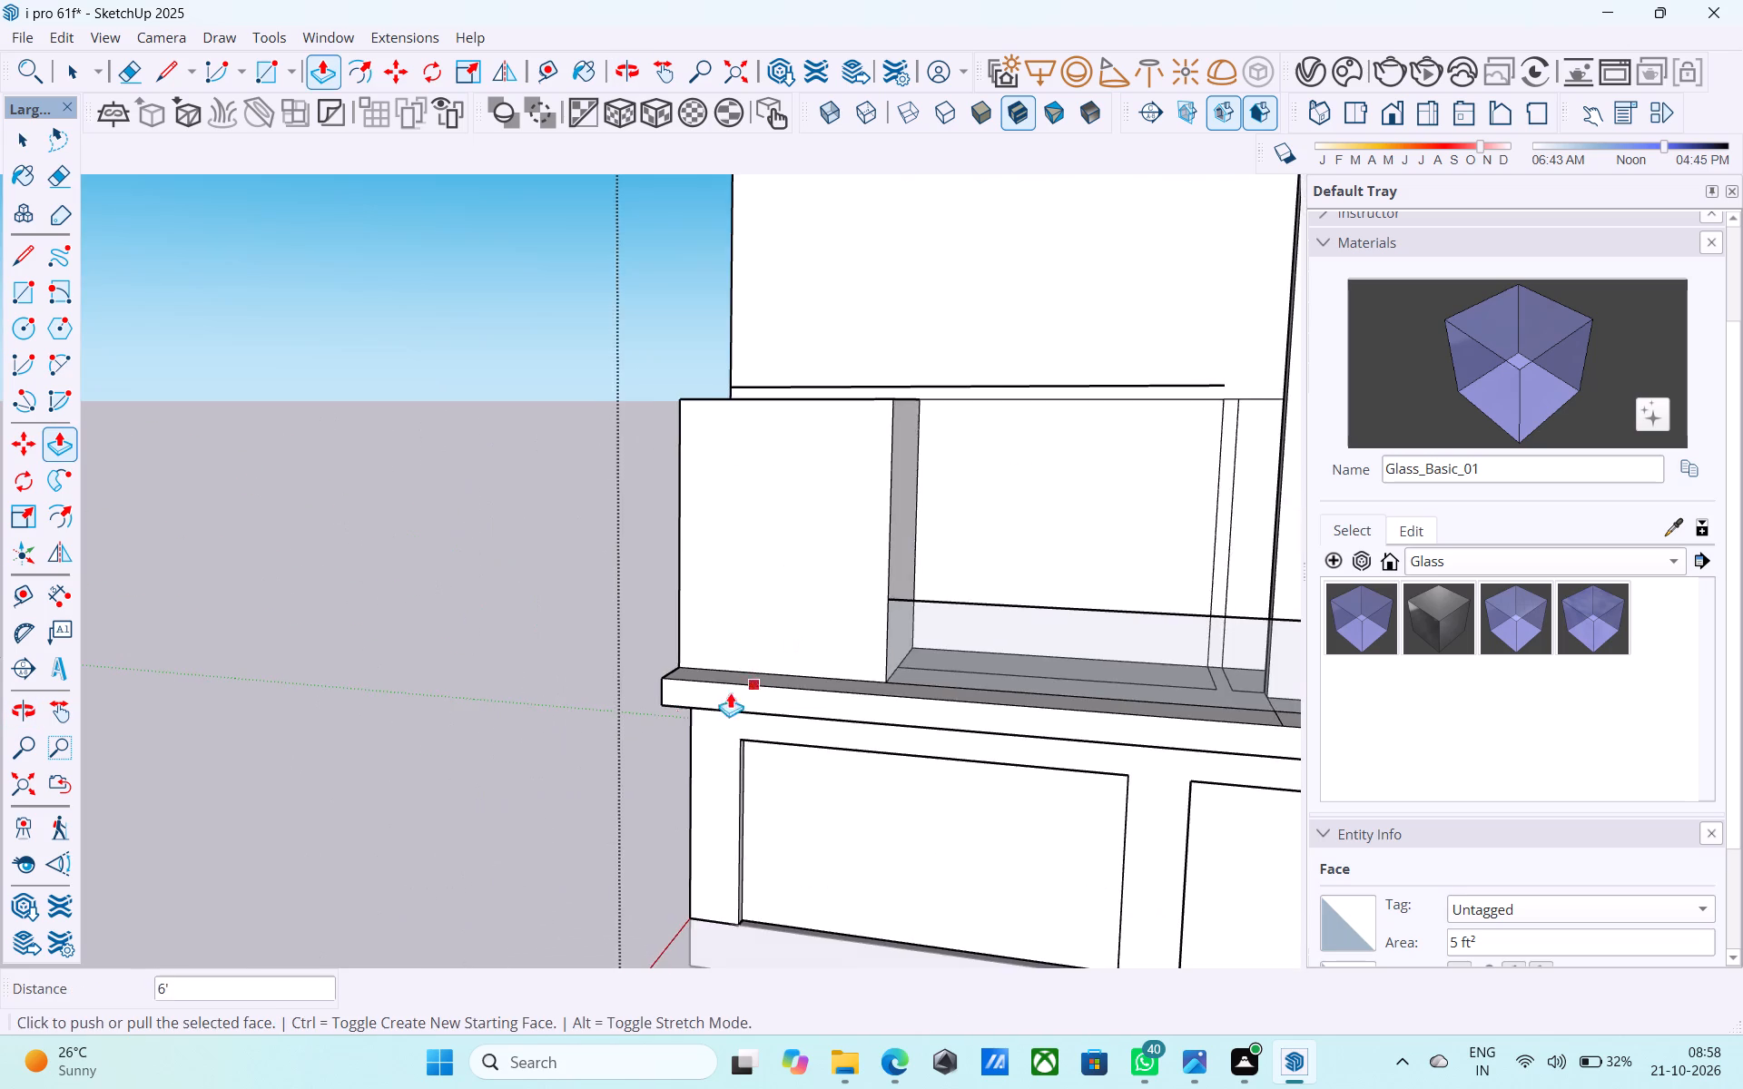
scroll(652, 730, "down", 5)
scroll(586, 784, "down", 3)
middle_click(574, 796)
scroll(1009, 570, "up", 3)
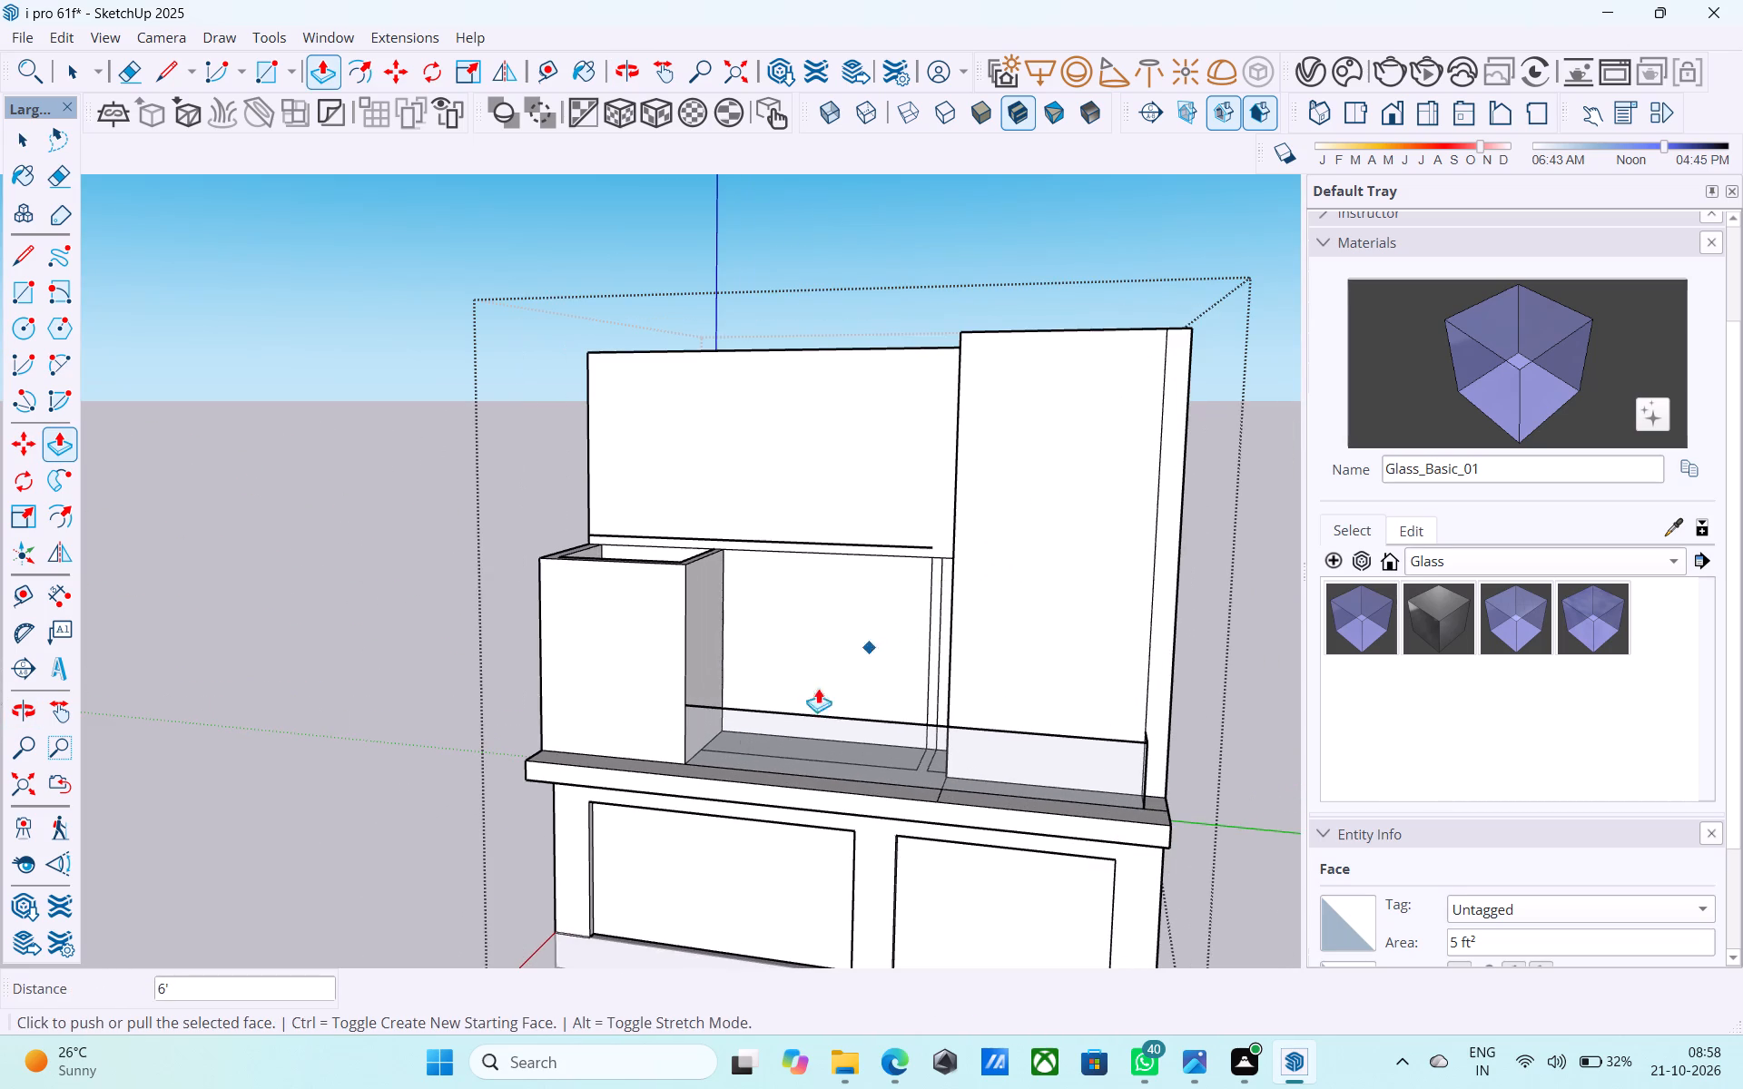
middle_click_drag(724, 745, 754, 725)
scroll(1055, 626, "up", 6)
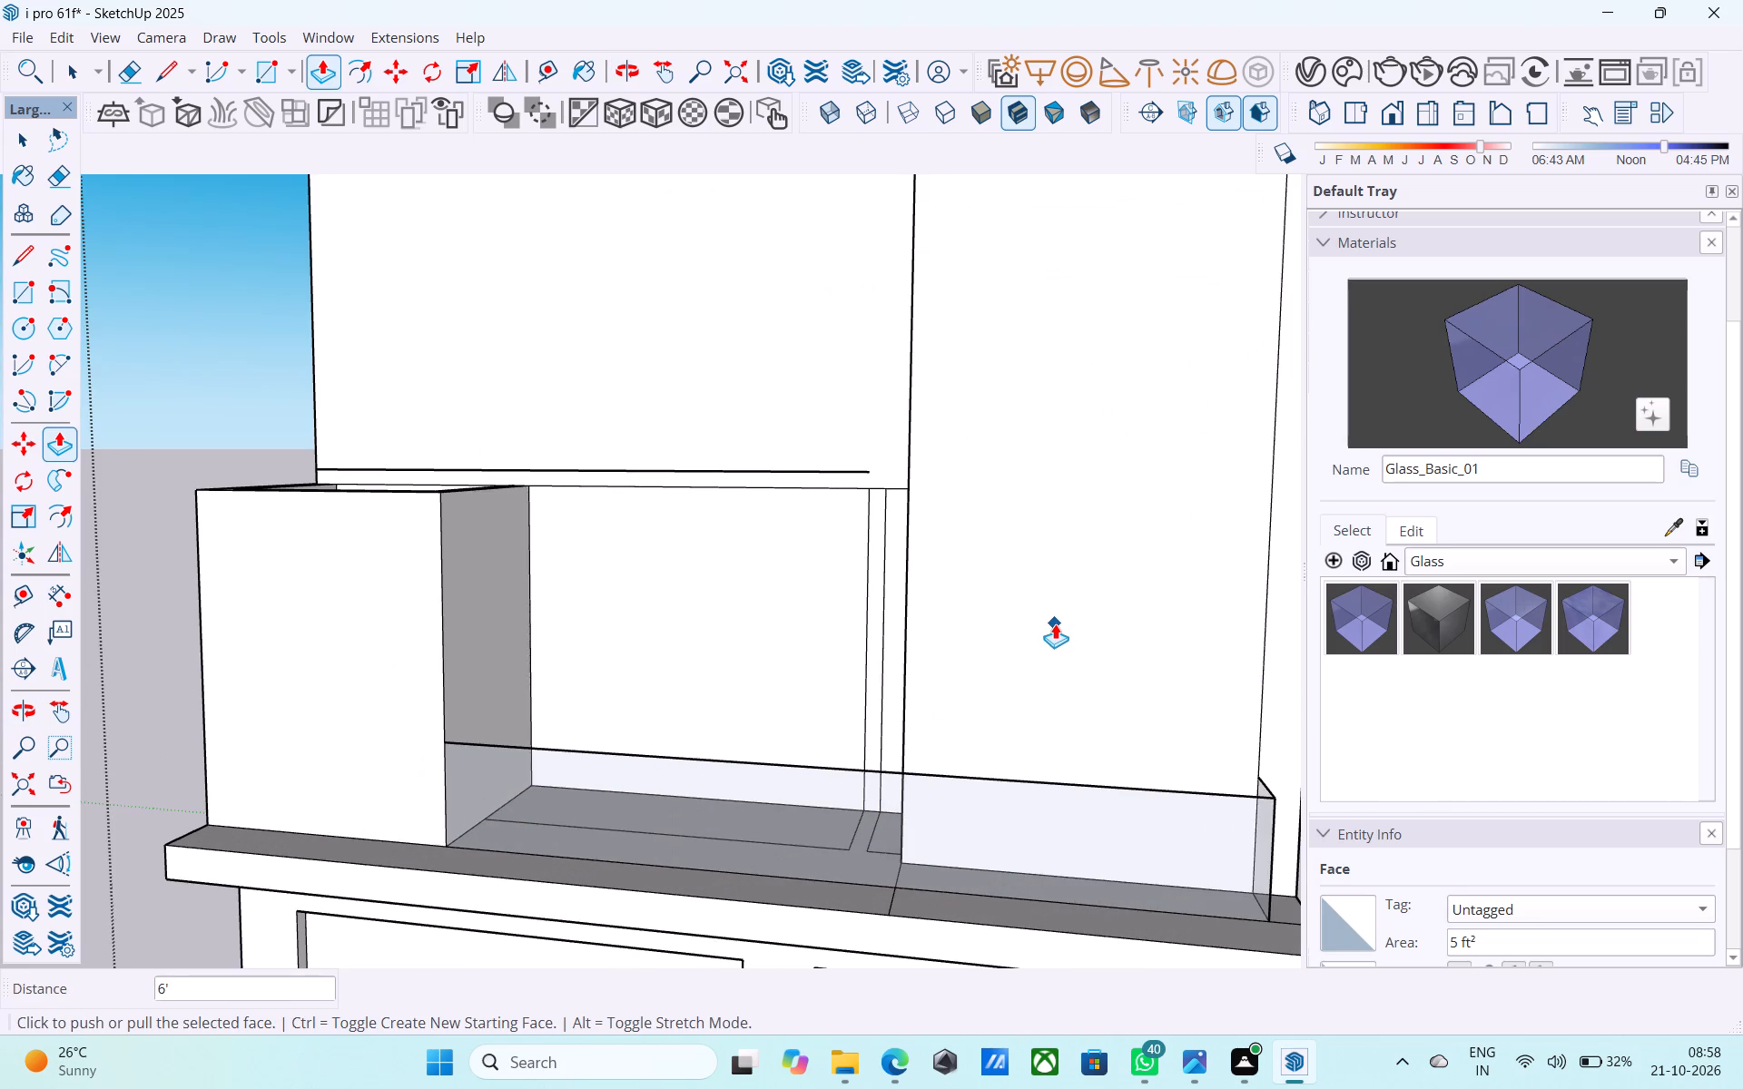
middle_click_drag(1054, 623, 1269, 615)
scroll(494, 761, "down", 4)
middle_click_drag(514, 759, 230, 864)
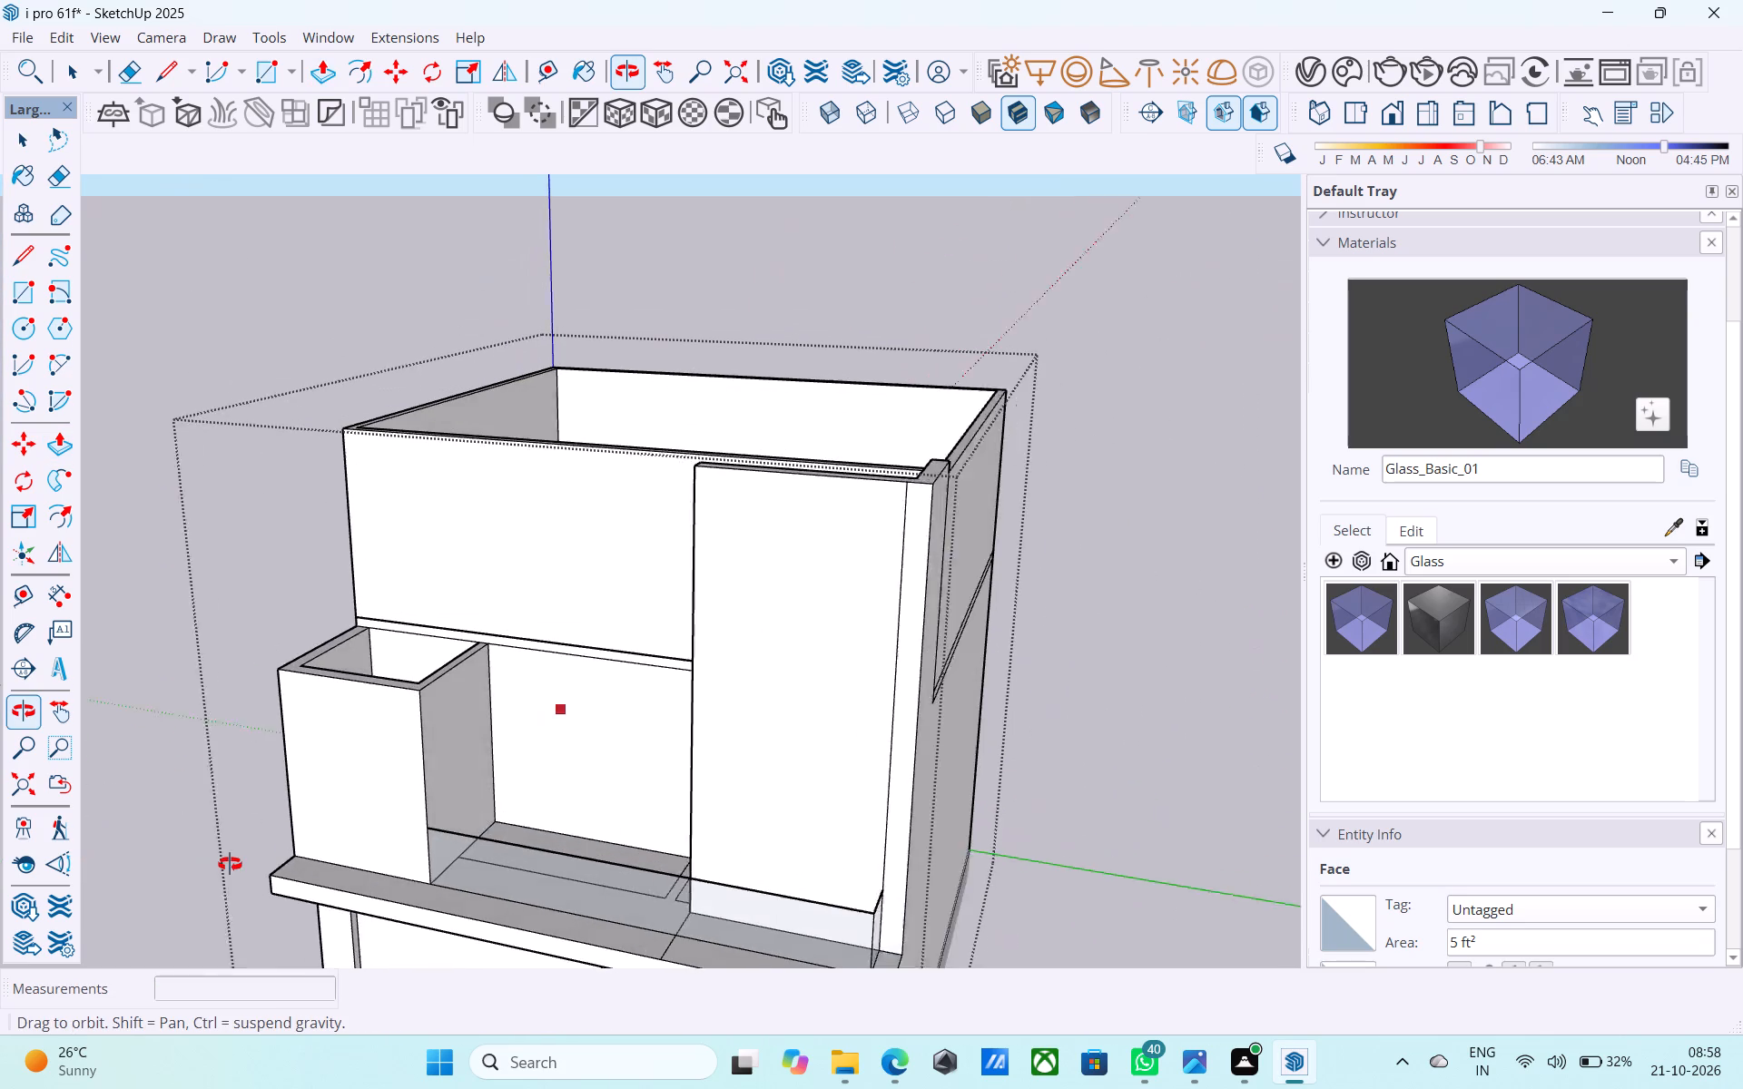
middle_click_drag(230, 864, 223, 858)
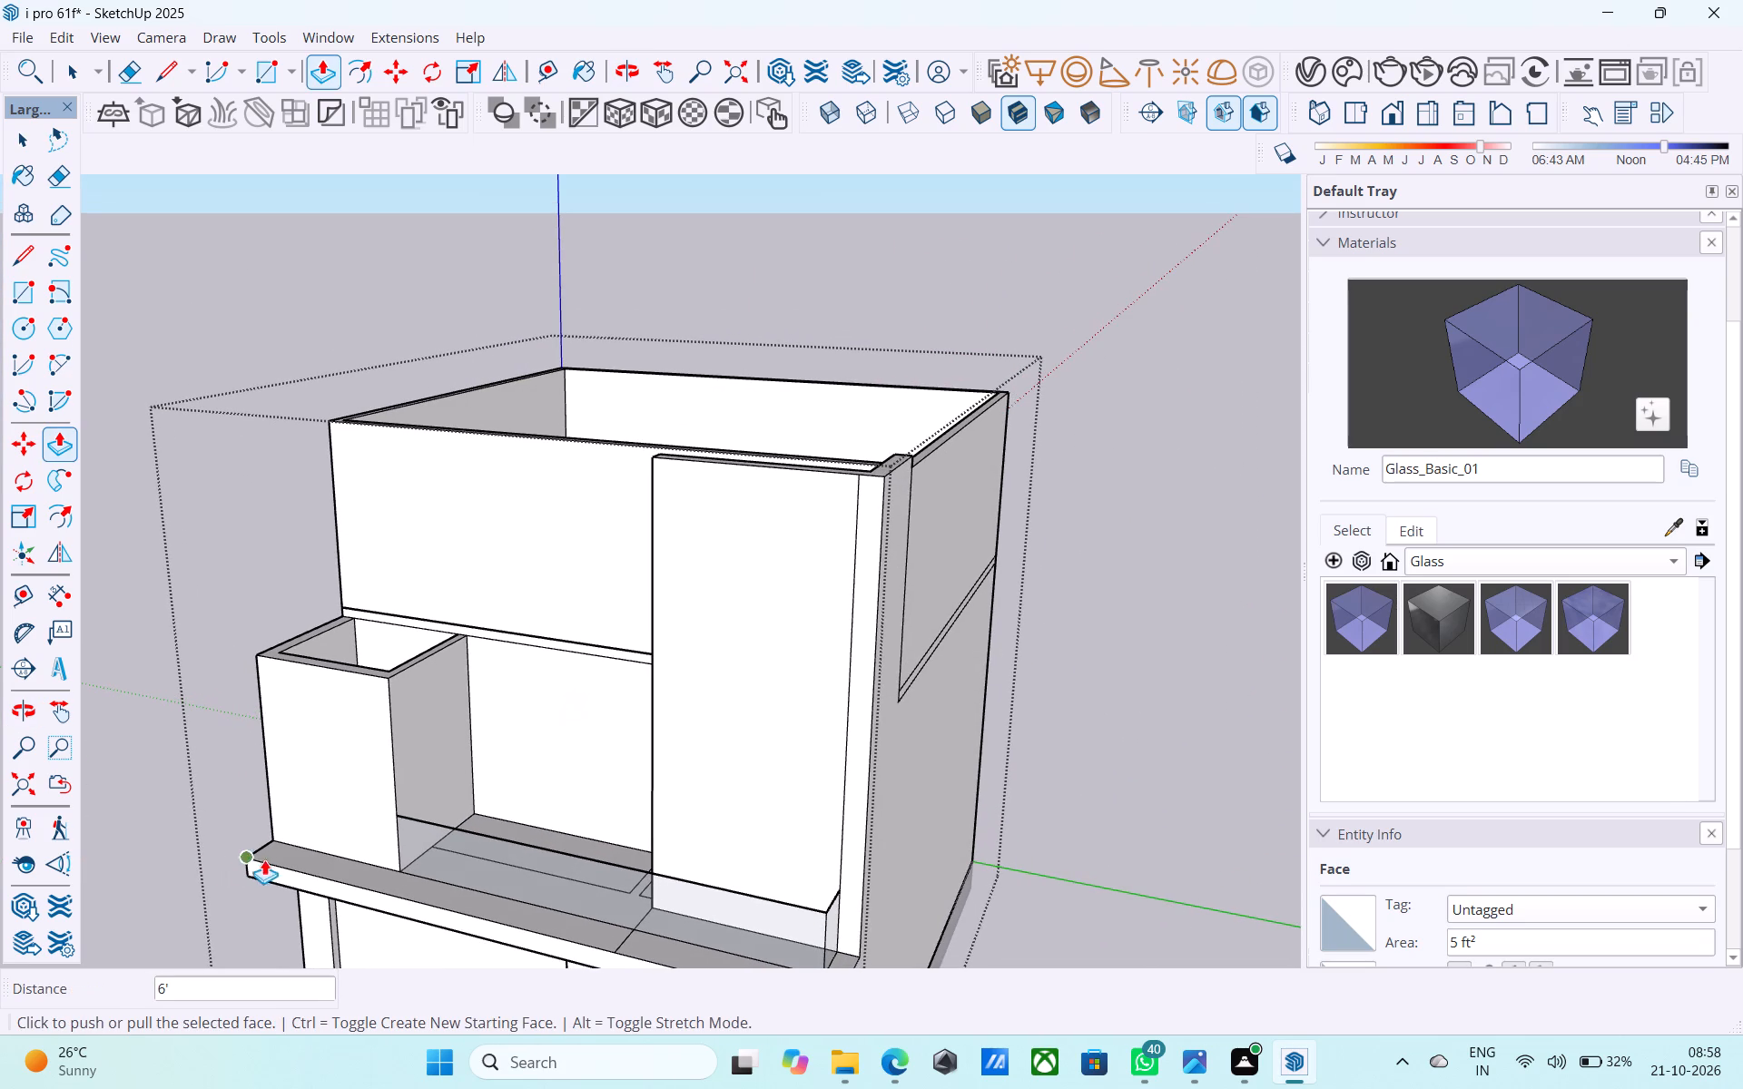
scroll(372, 843, "up", 3)
middle_click_drag(379, 836, 507, 834)
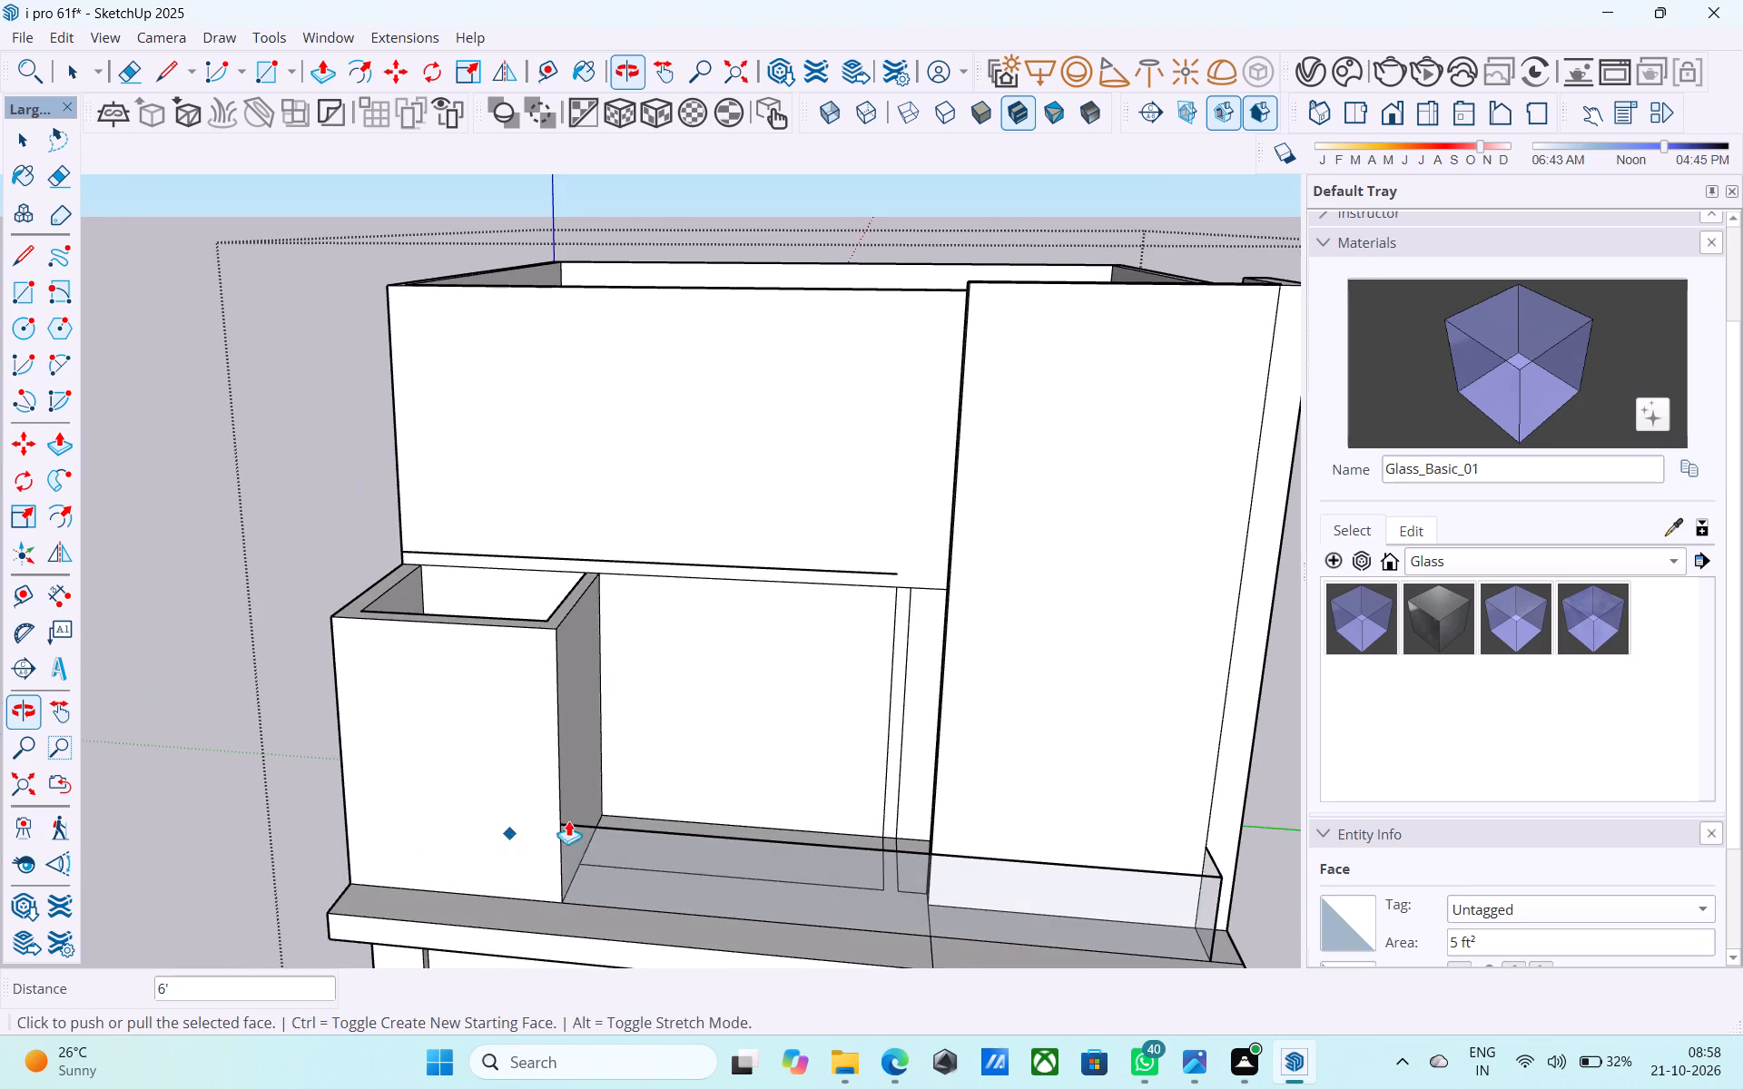
scroll(684, 792, "up", 1)
middle_click_drag(822, 774, 629, 844)
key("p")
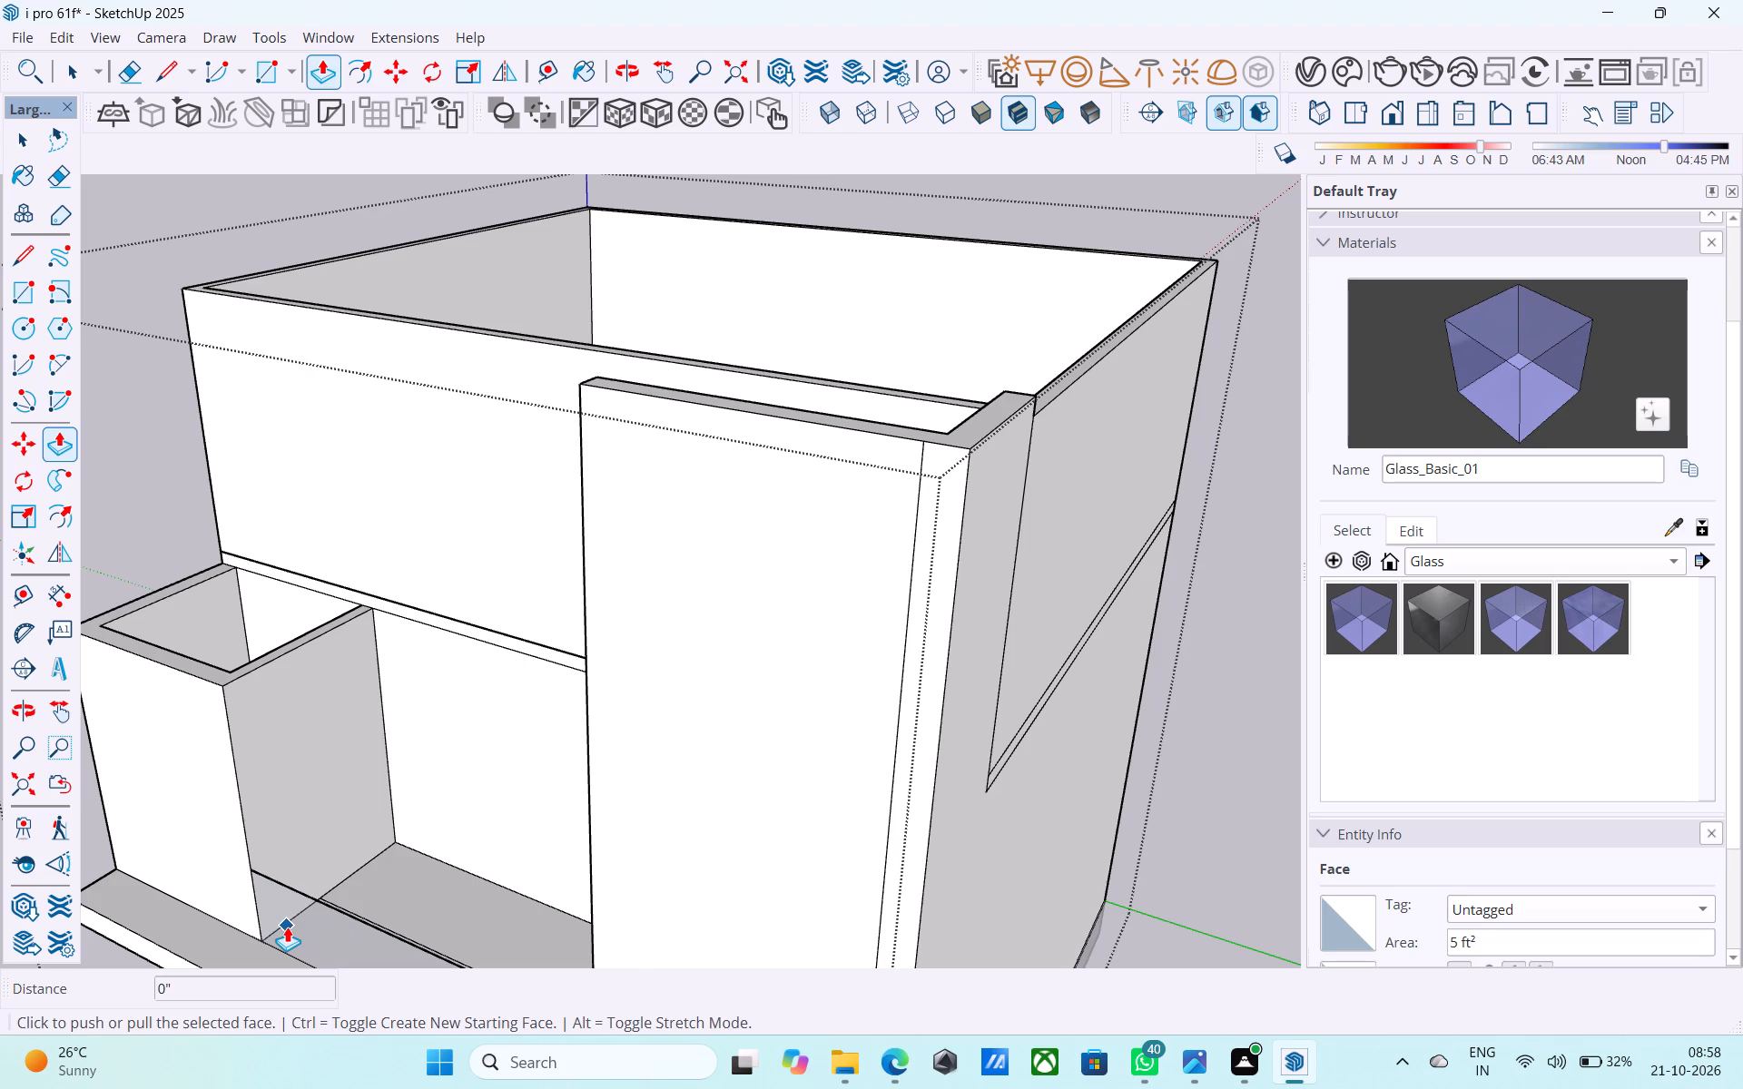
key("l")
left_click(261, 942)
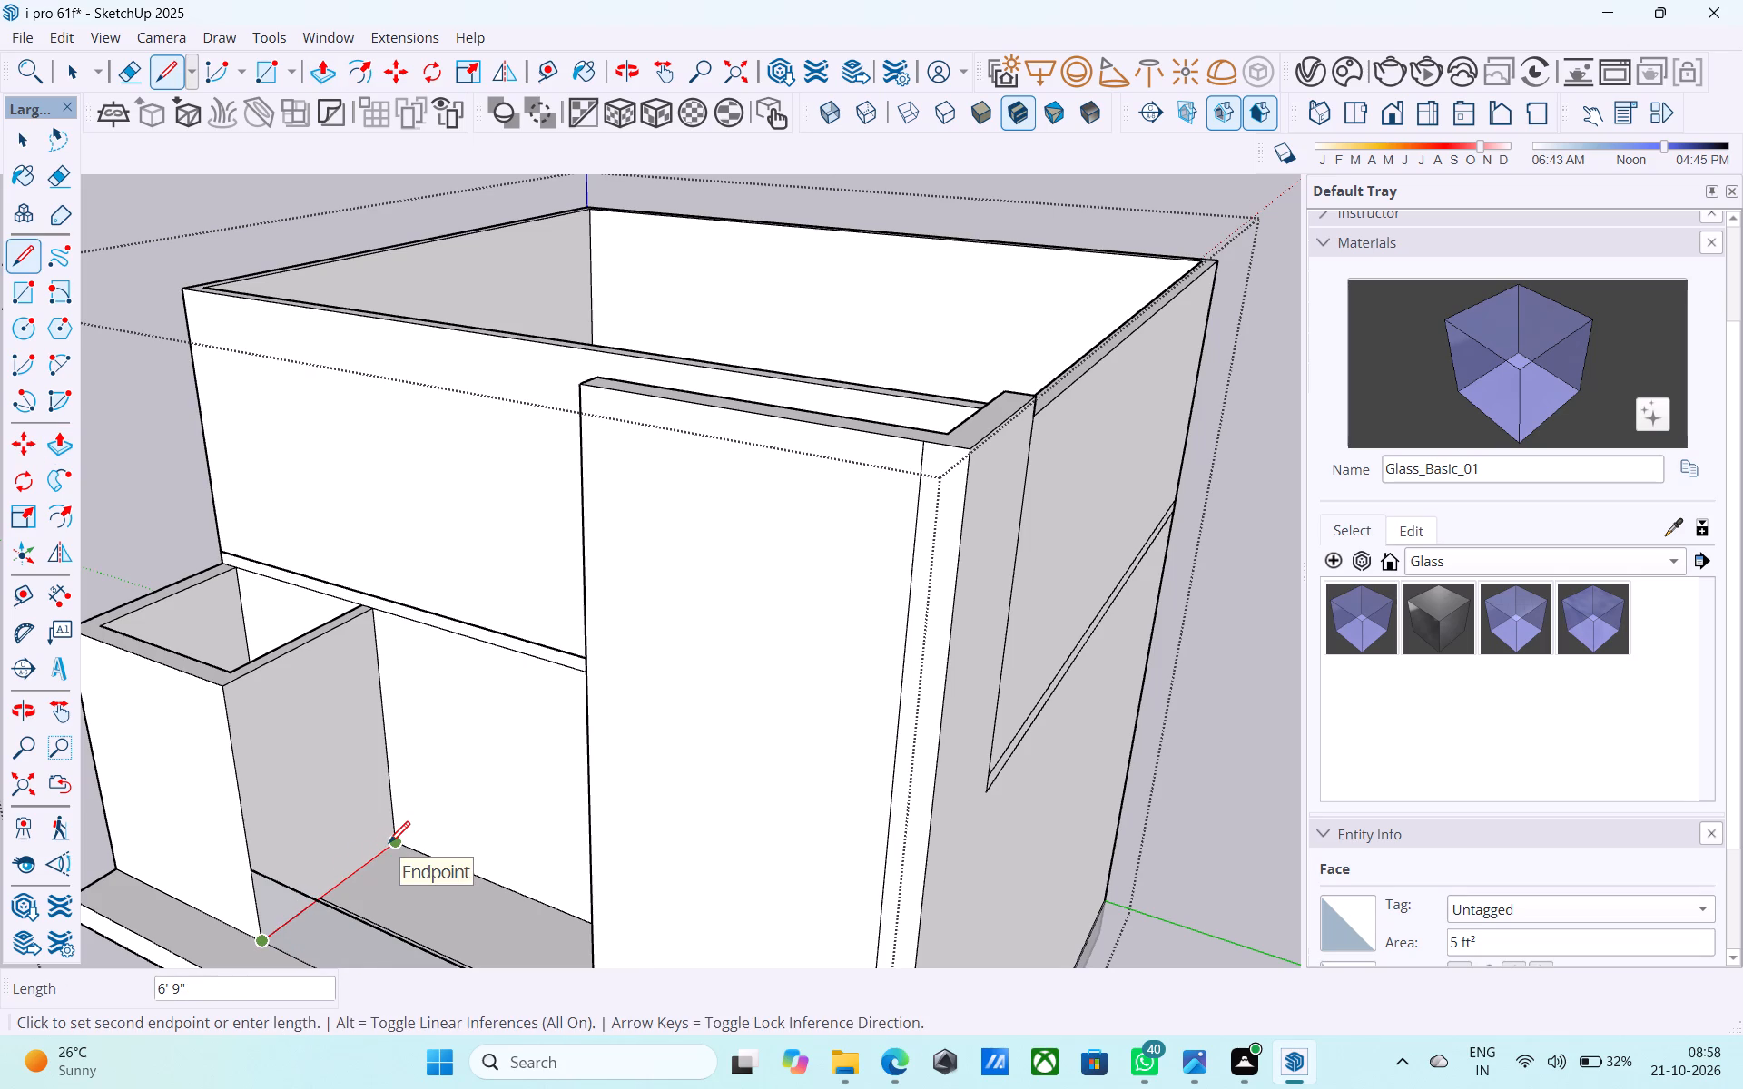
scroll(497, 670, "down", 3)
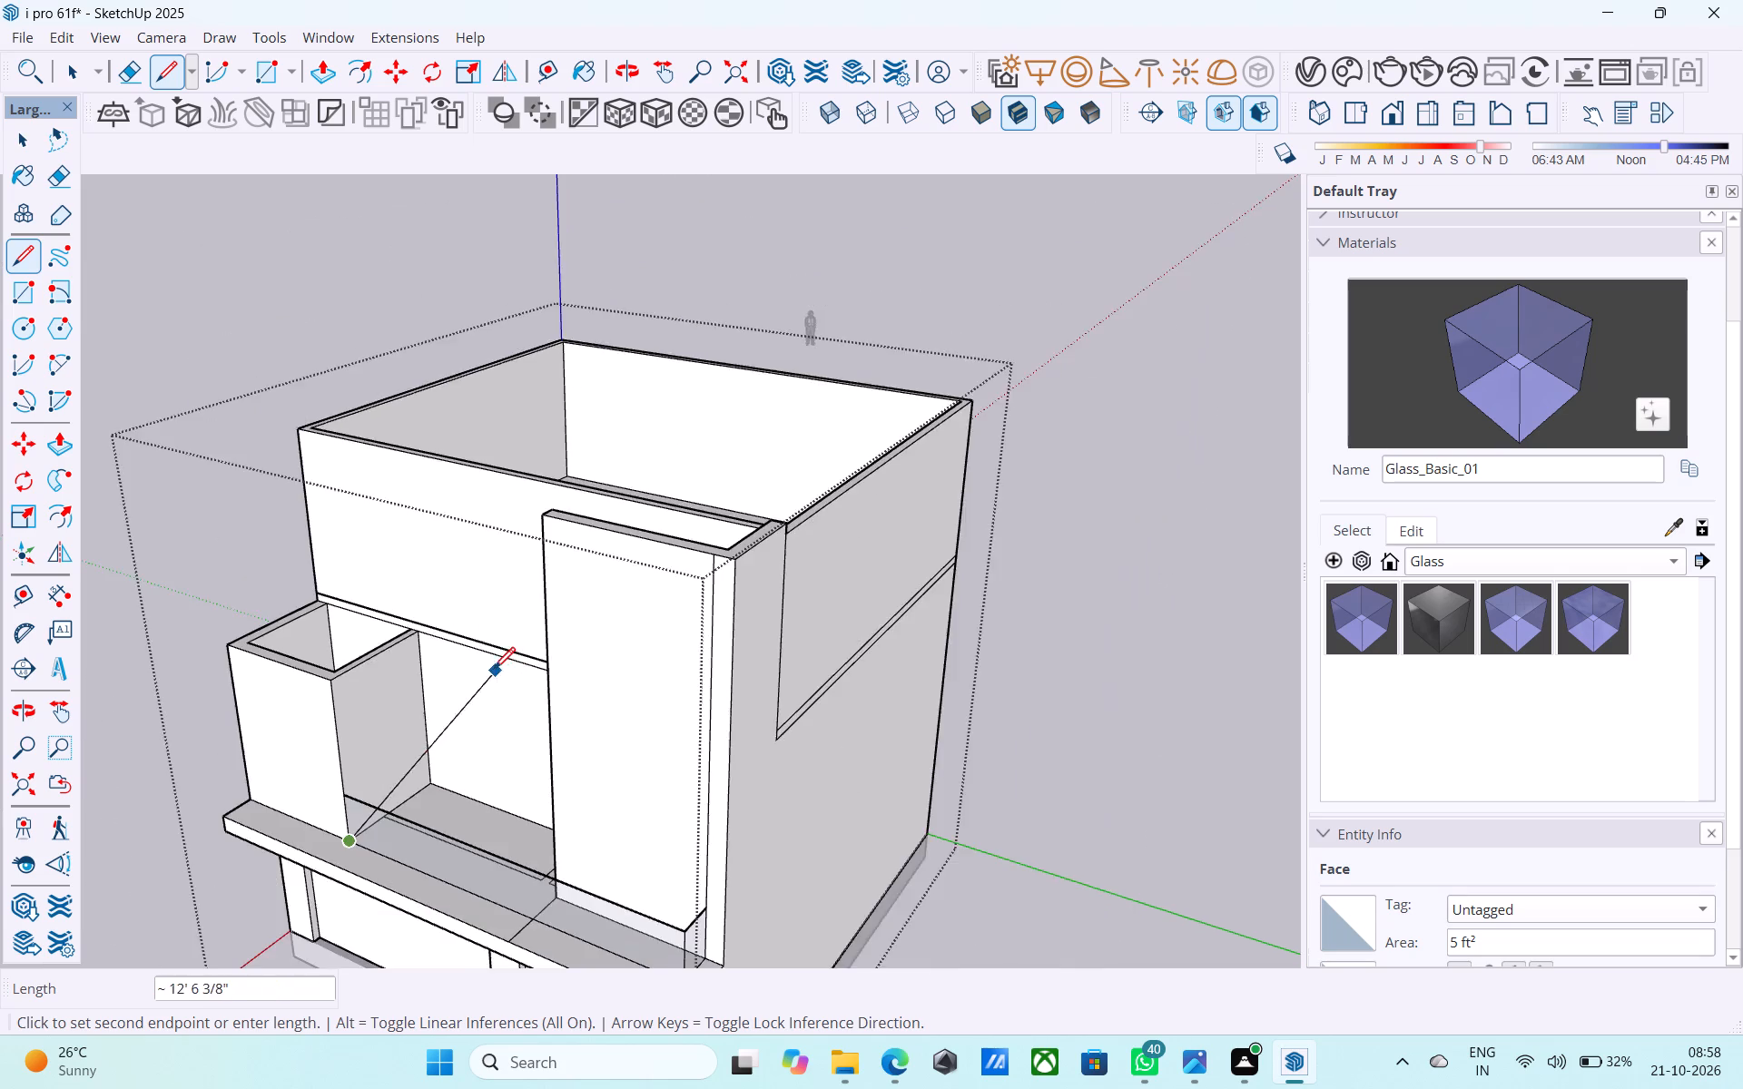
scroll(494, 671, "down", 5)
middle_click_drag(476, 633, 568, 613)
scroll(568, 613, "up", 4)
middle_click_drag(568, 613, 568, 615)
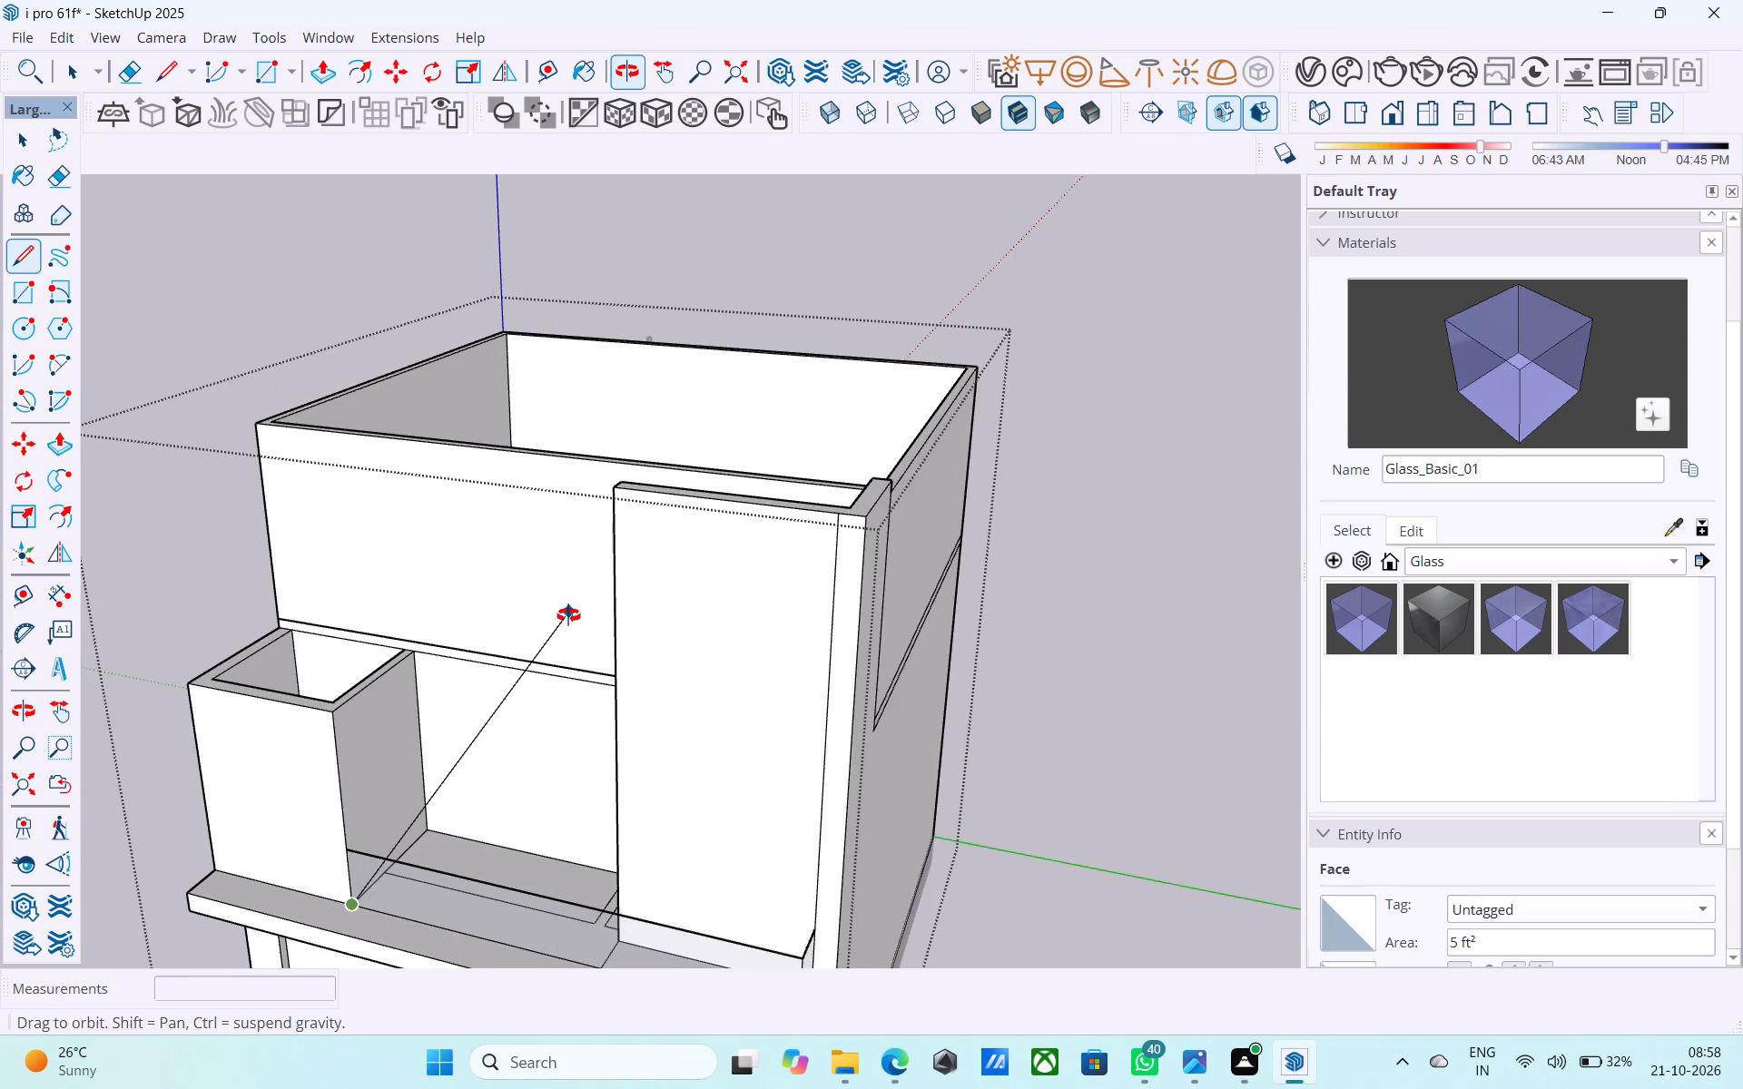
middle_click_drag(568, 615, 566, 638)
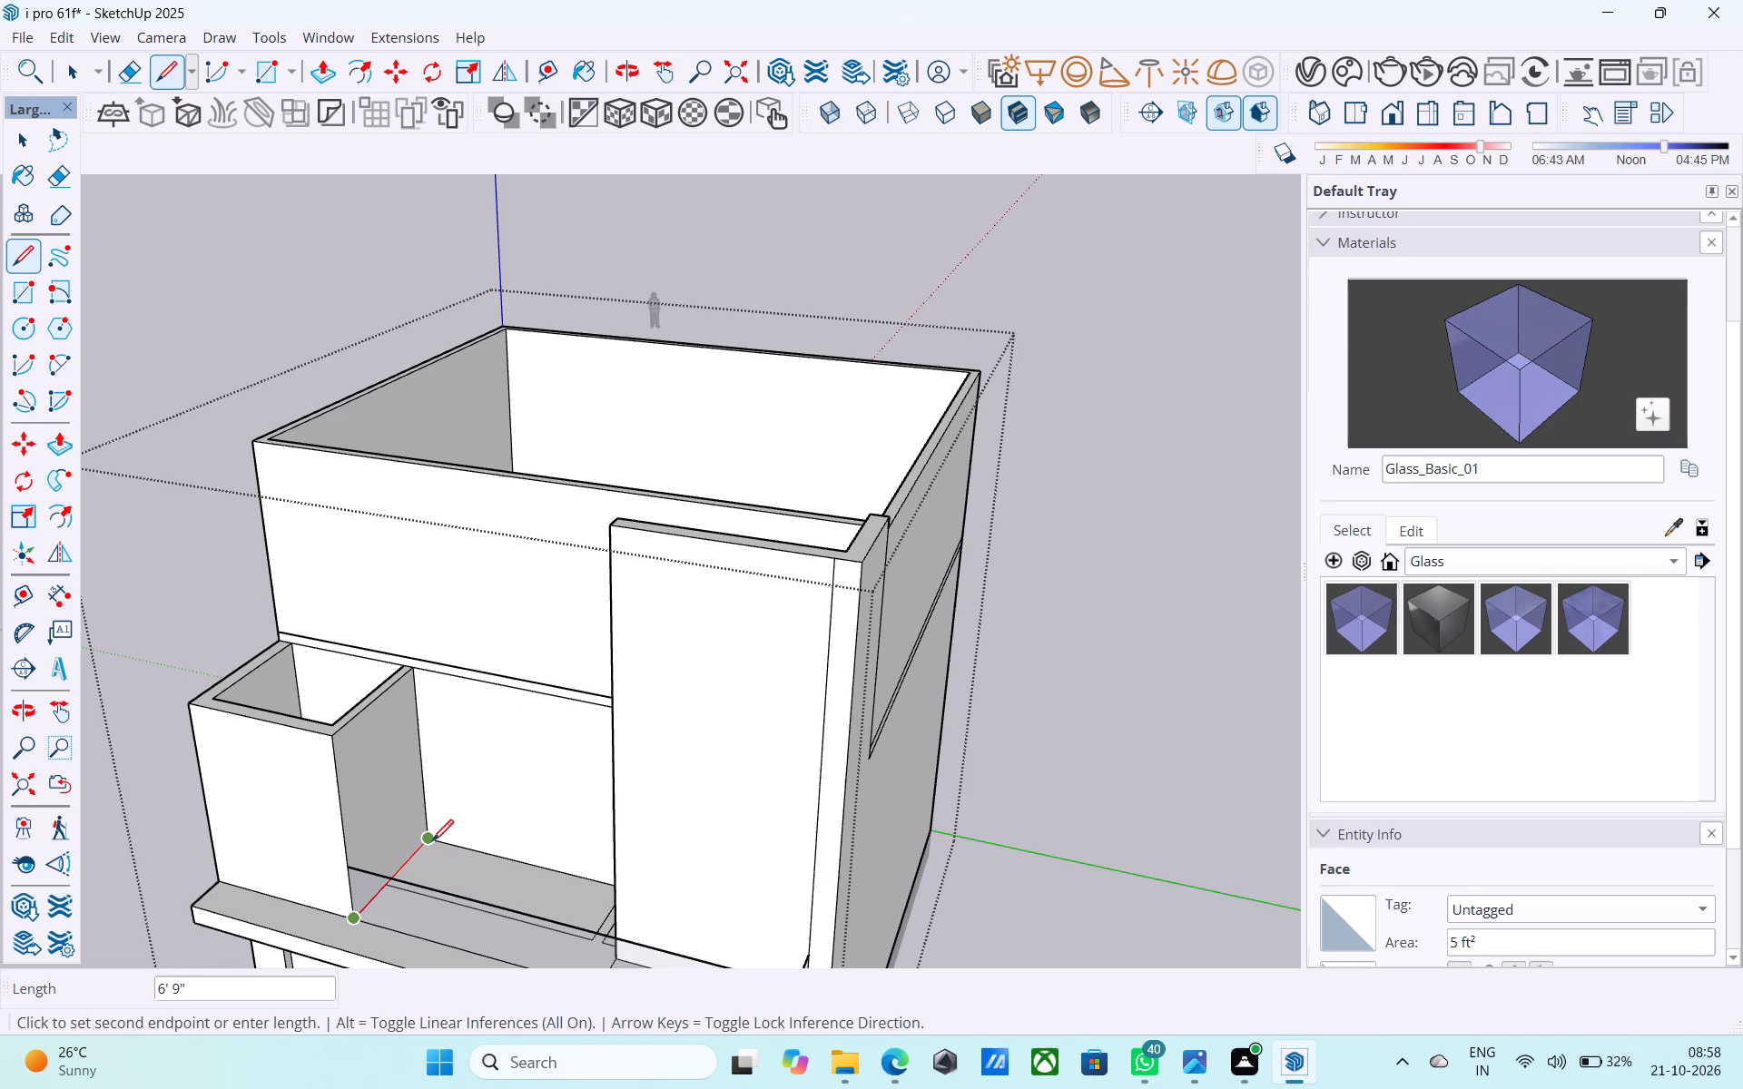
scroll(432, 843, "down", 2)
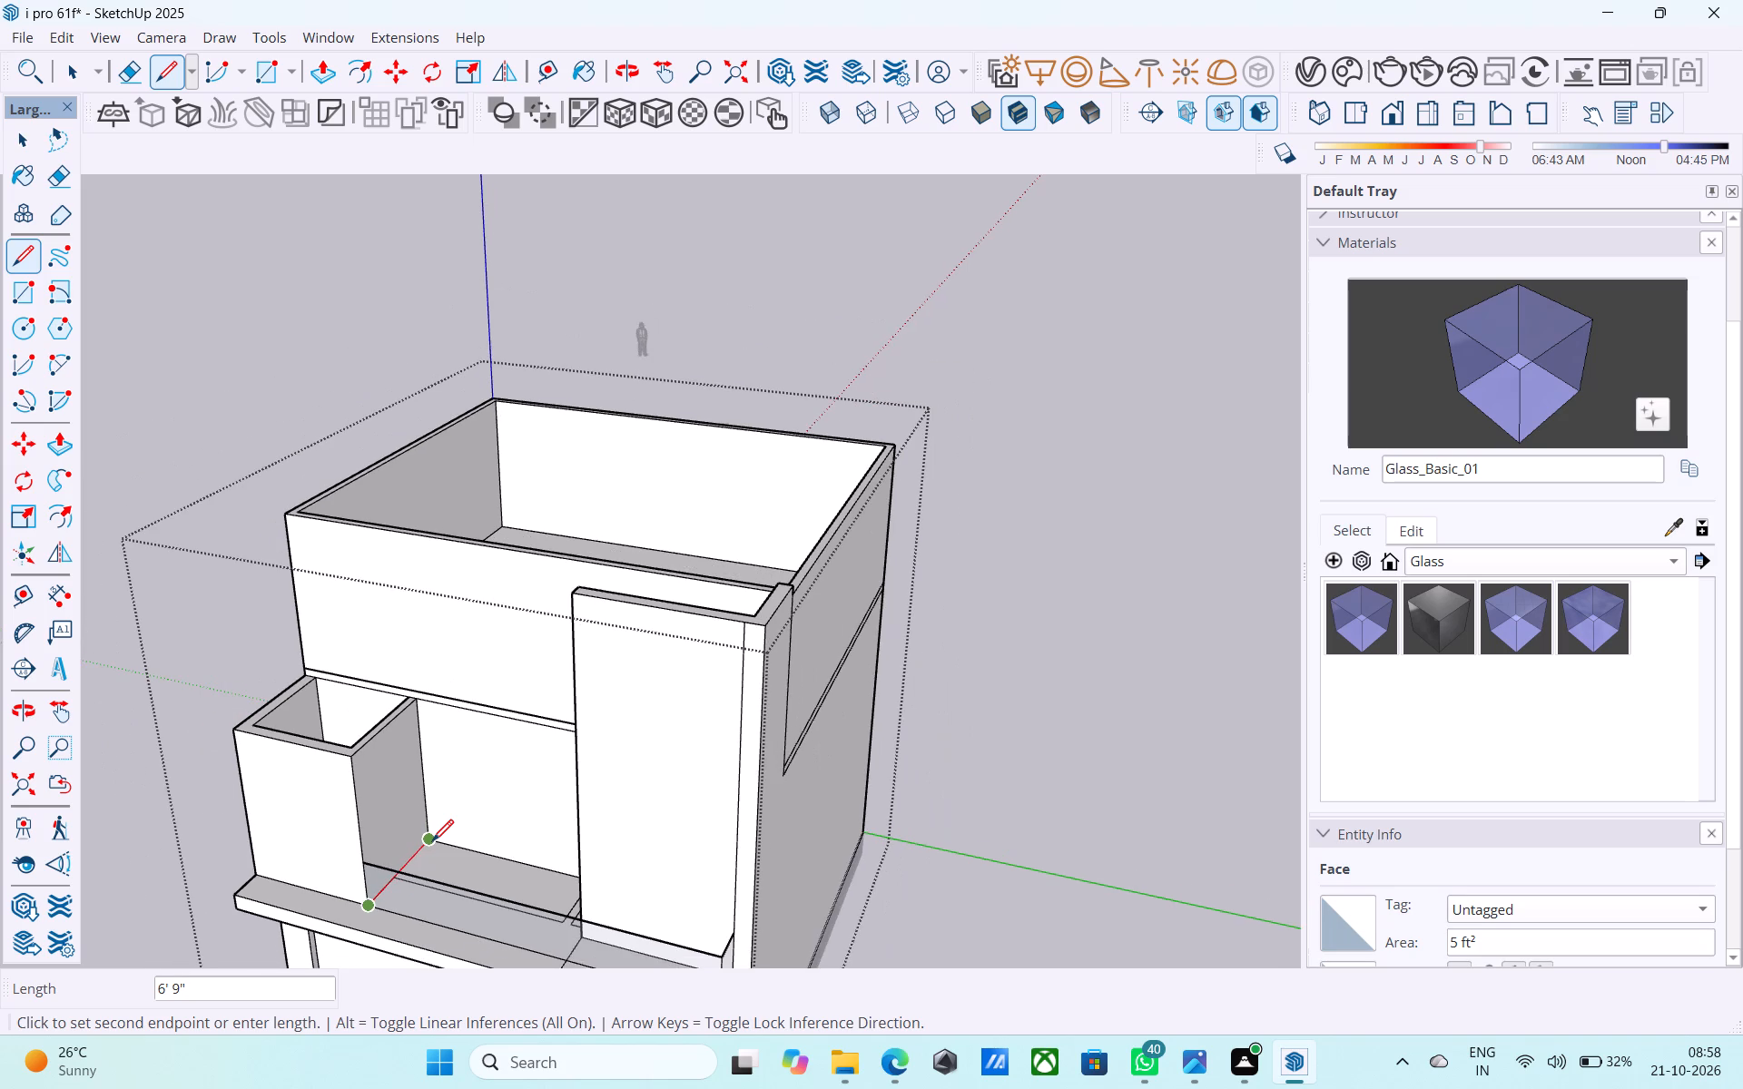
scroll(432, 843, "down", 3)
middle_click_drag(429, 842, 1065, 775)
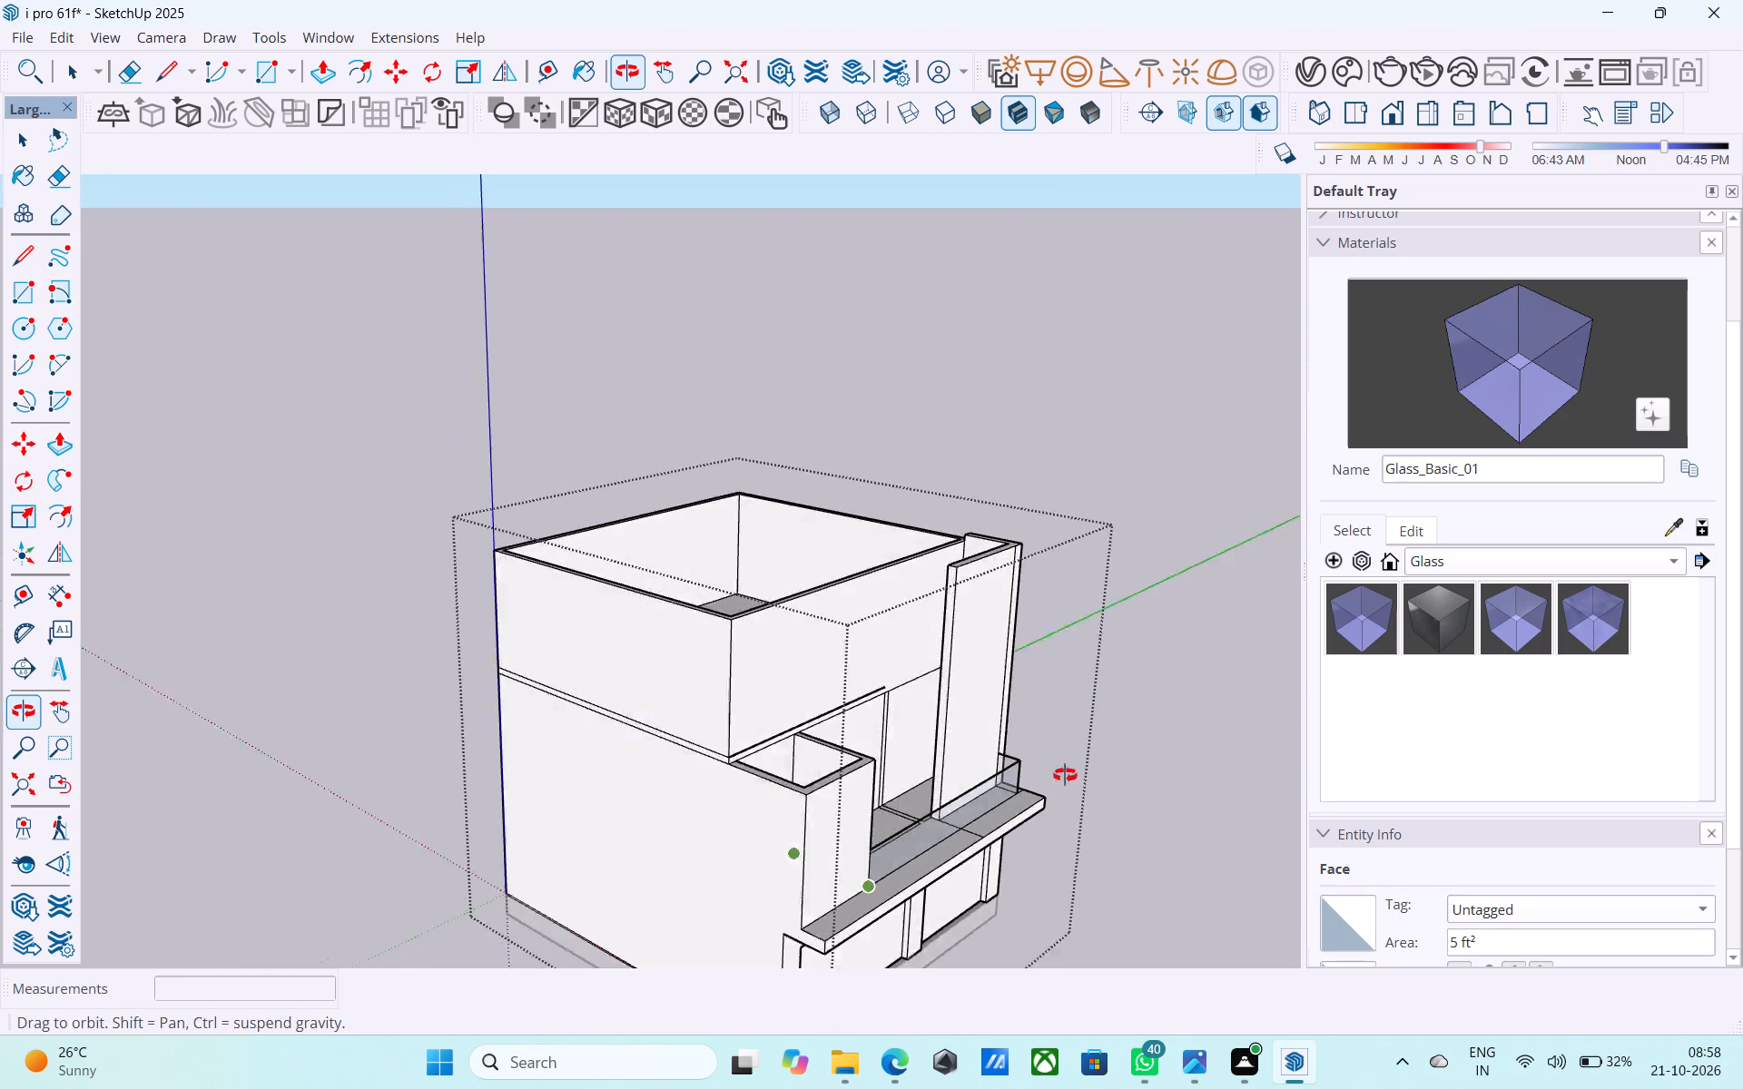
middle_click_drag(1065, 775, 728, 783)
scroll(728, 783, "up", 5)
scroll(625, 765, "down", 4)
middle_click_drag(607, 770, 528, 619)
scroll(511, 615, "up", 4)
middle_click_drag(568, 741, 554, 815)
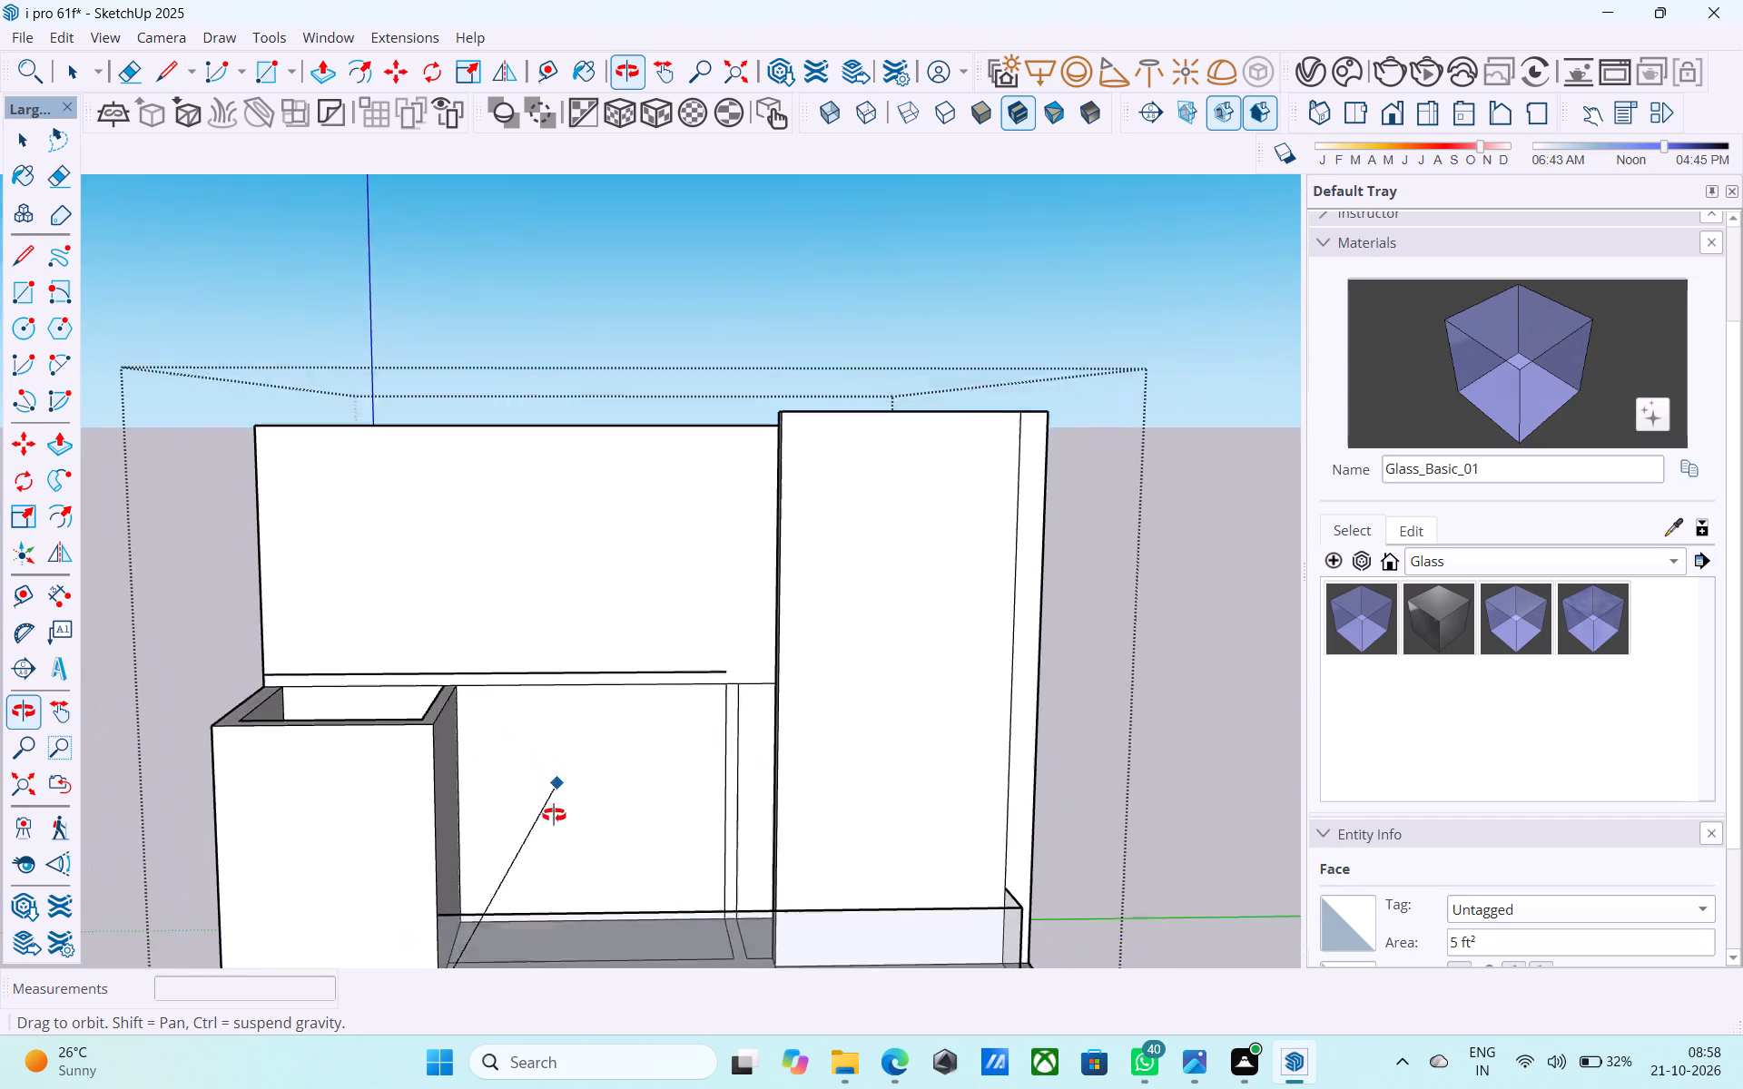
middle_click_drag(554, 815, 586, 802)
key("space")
Draw a 10' 6" line continuing the upper band line across the front wall to the tall projecting wall.
scroll(544, 502, "down", 6)
middle_click_drag(532, 537, 529, 603)
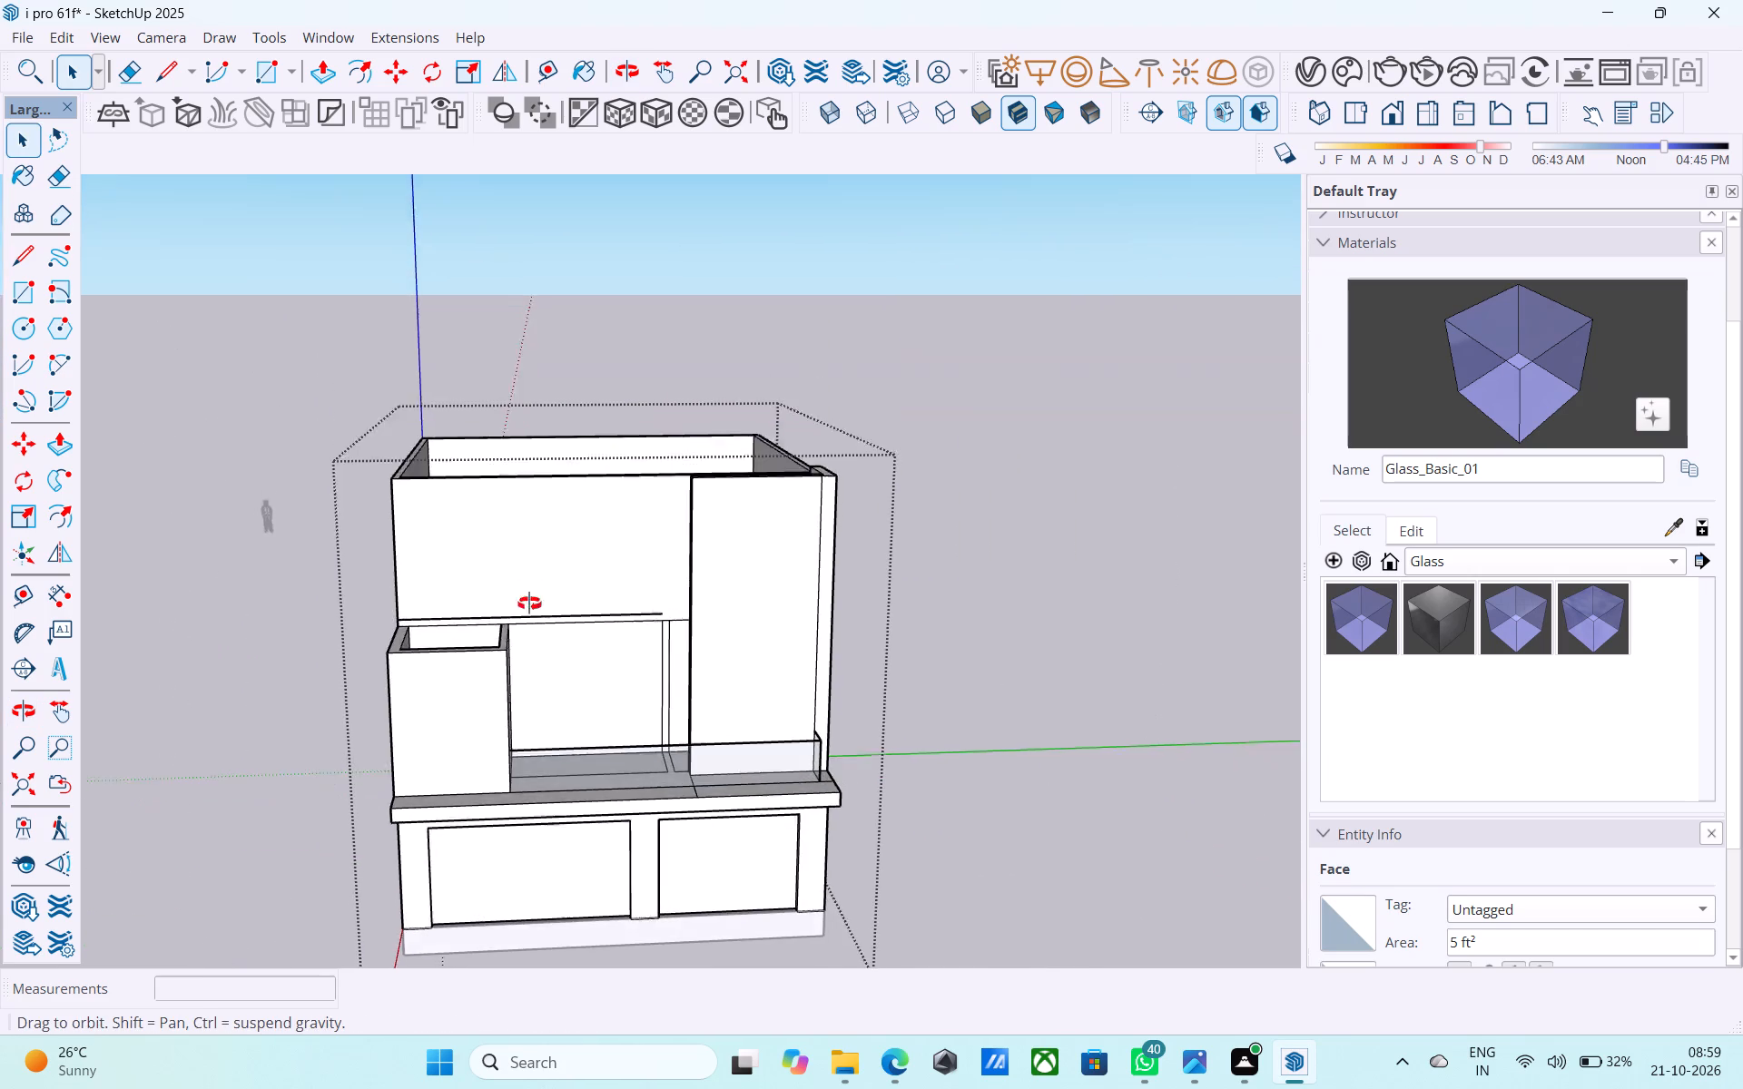
middle_click_drag(529, 603, 869, 684)
middle_click_drag(829, 645, 914, 569)
scroll(800, 580, "up", 7)
key("l")
middle_click_drag(780, 577, 829, 557)
scroll(792, 593, "up", 6)
left_click(793, 589)
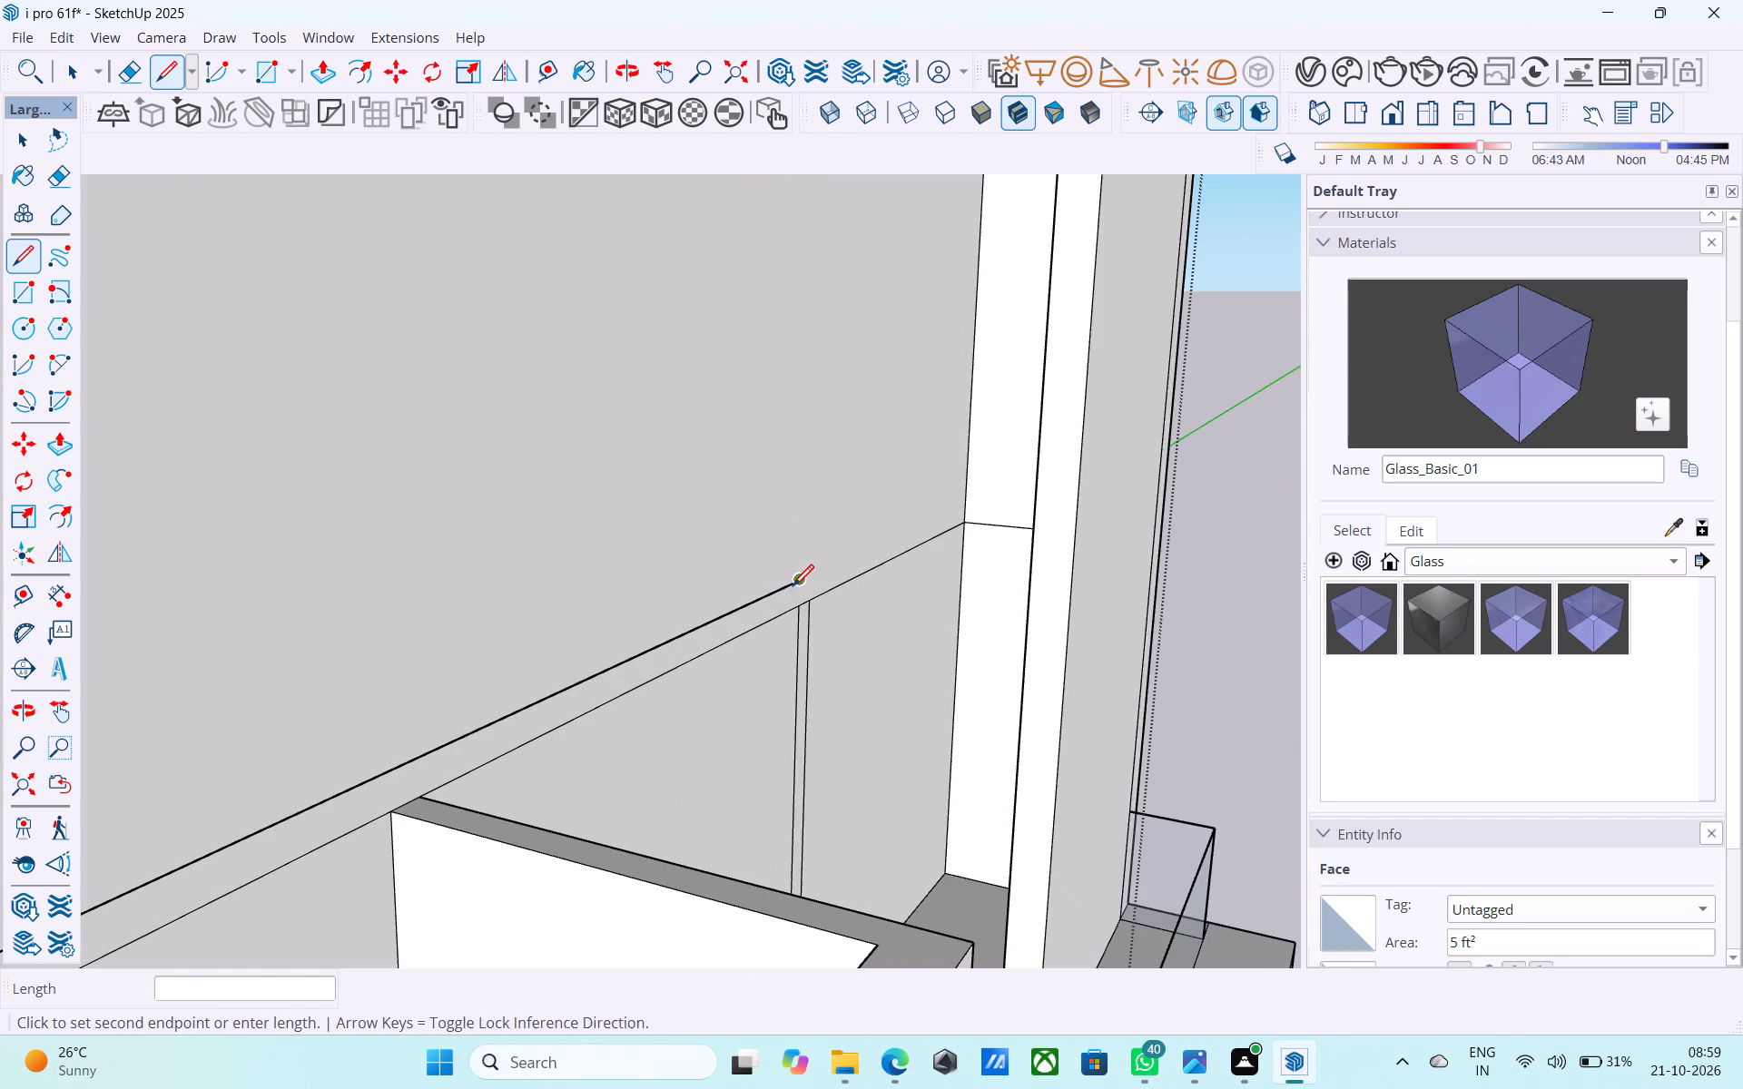
left_click(967, 505)
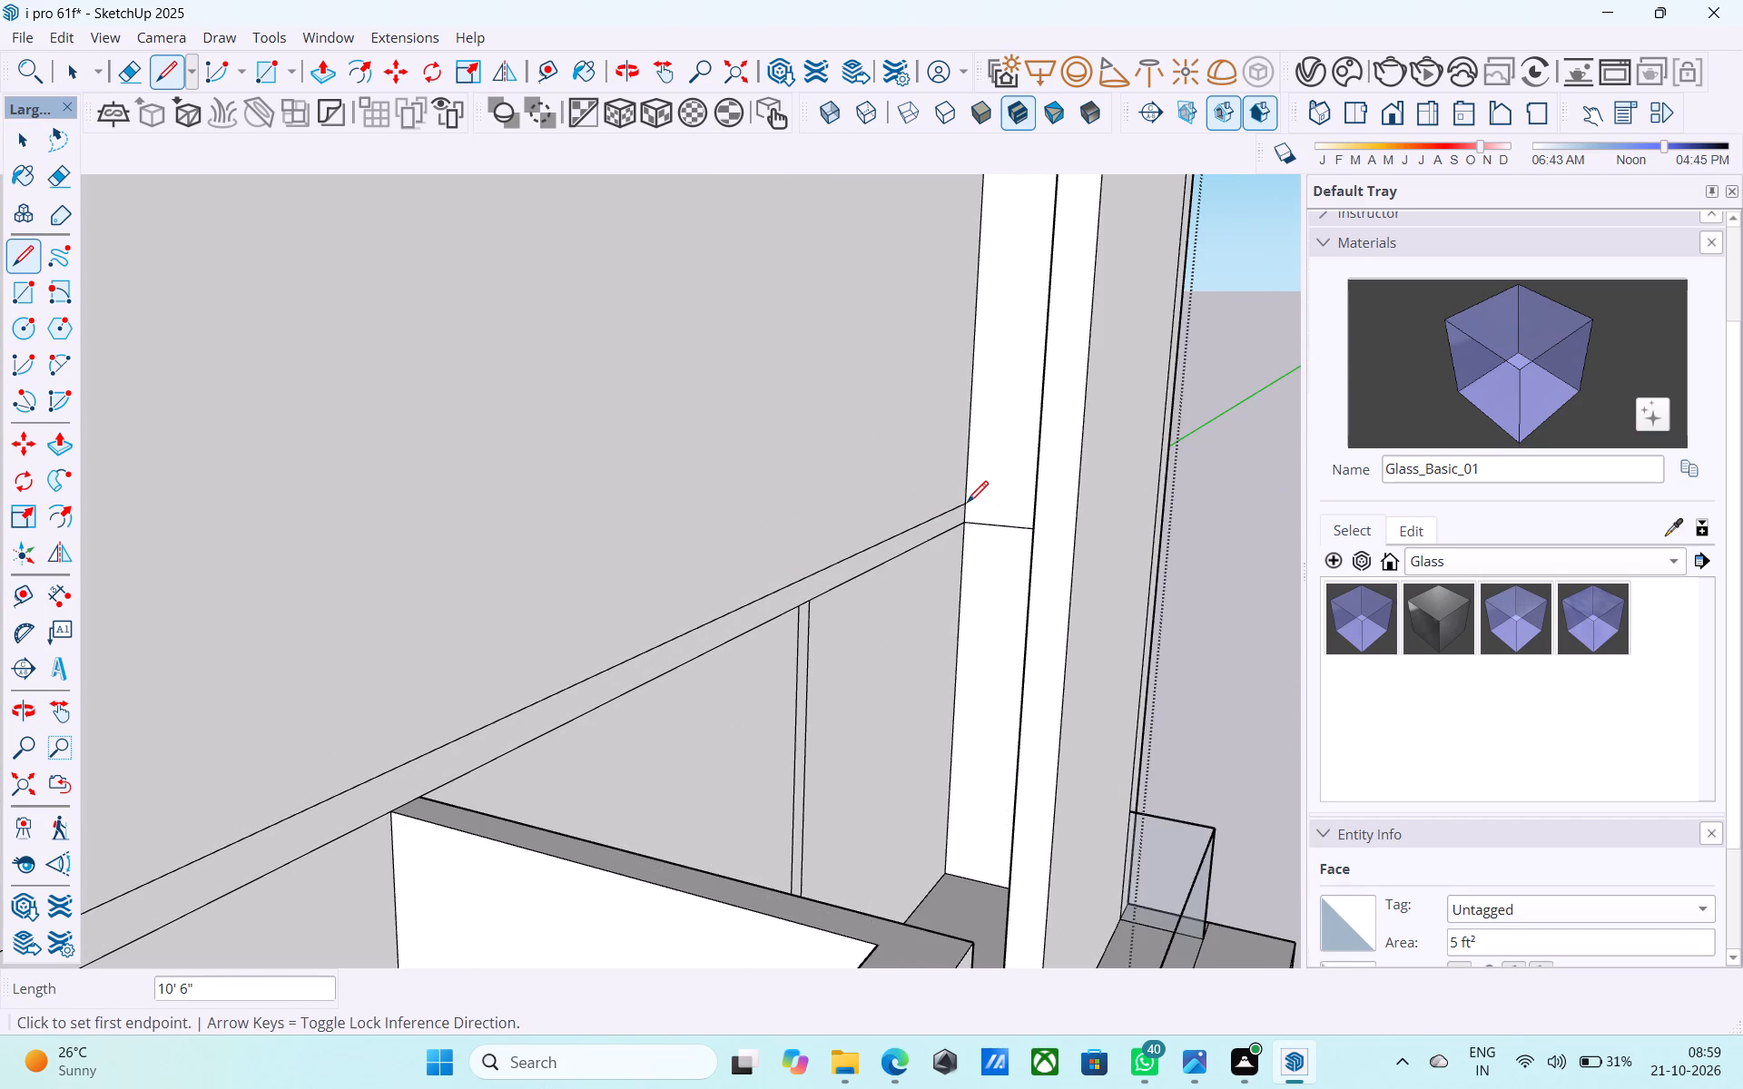
key("space")
Push/Pull the top face of the balcony corner box walls up 10' 6" to the top of the upper-floor walls.
scroll(913, 494, "down", 2)
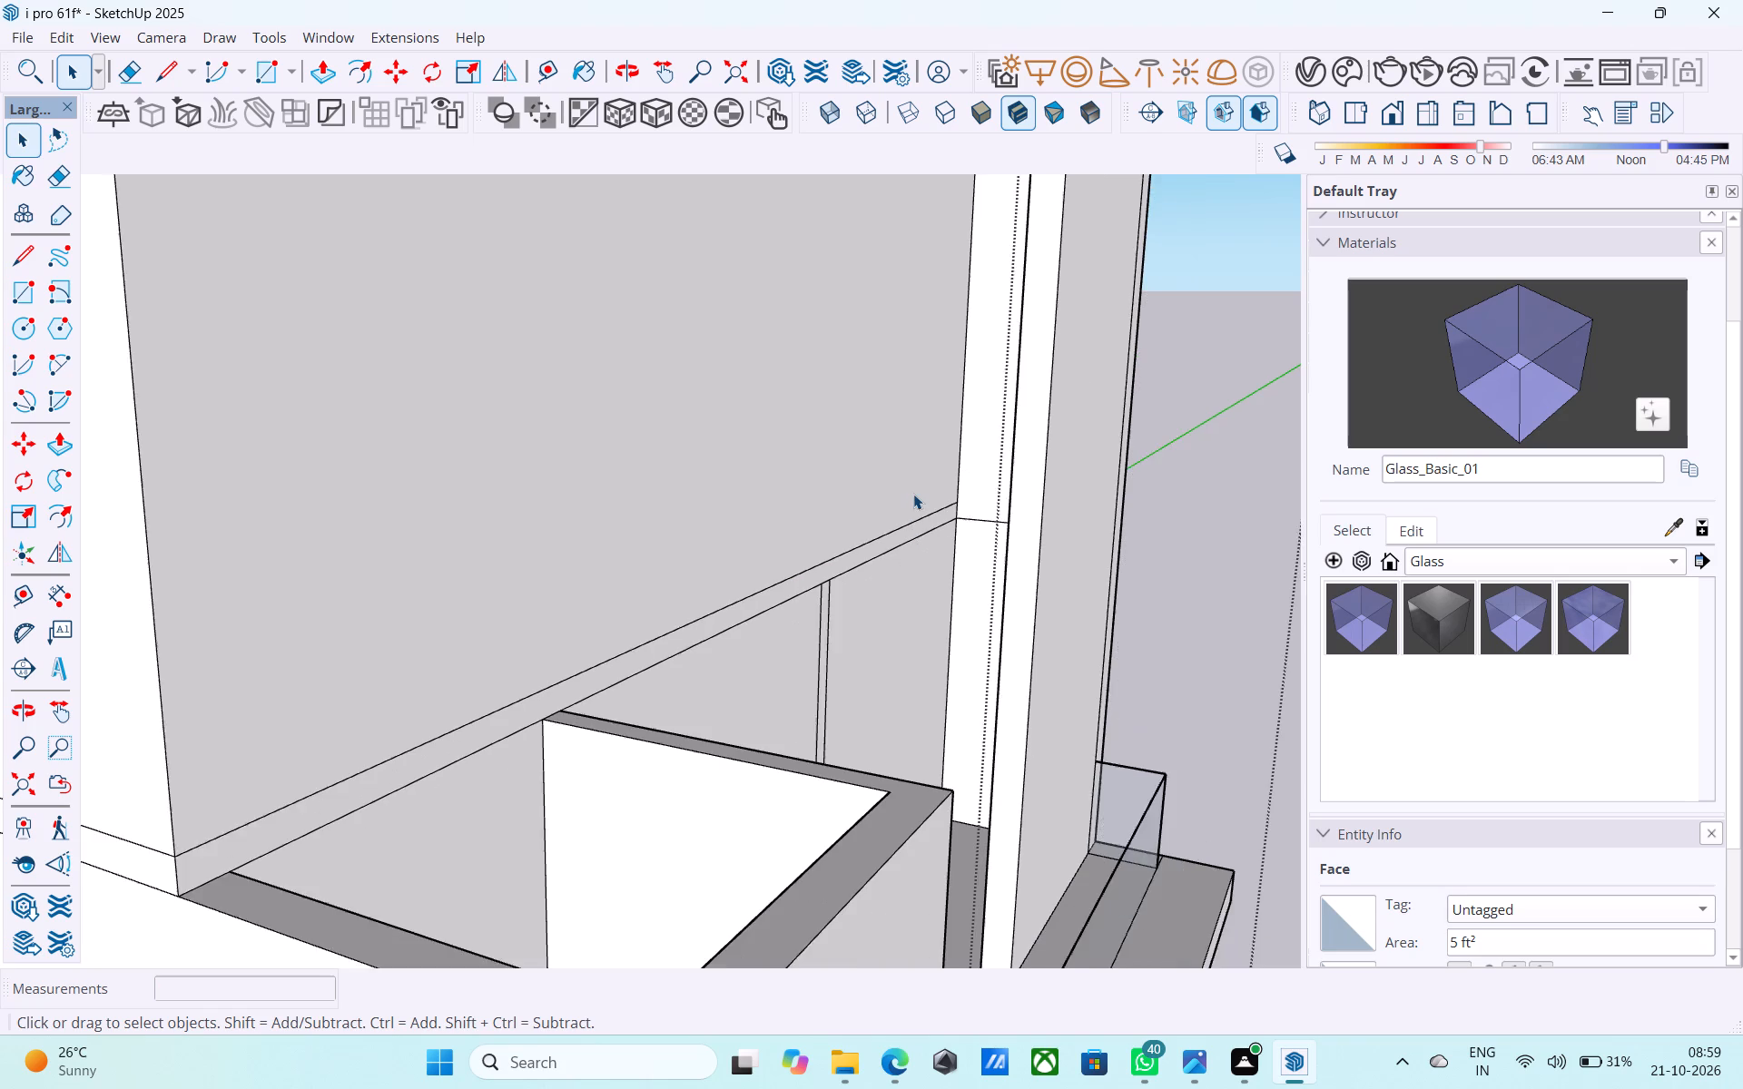
scroll(913, 494, "down", 1)
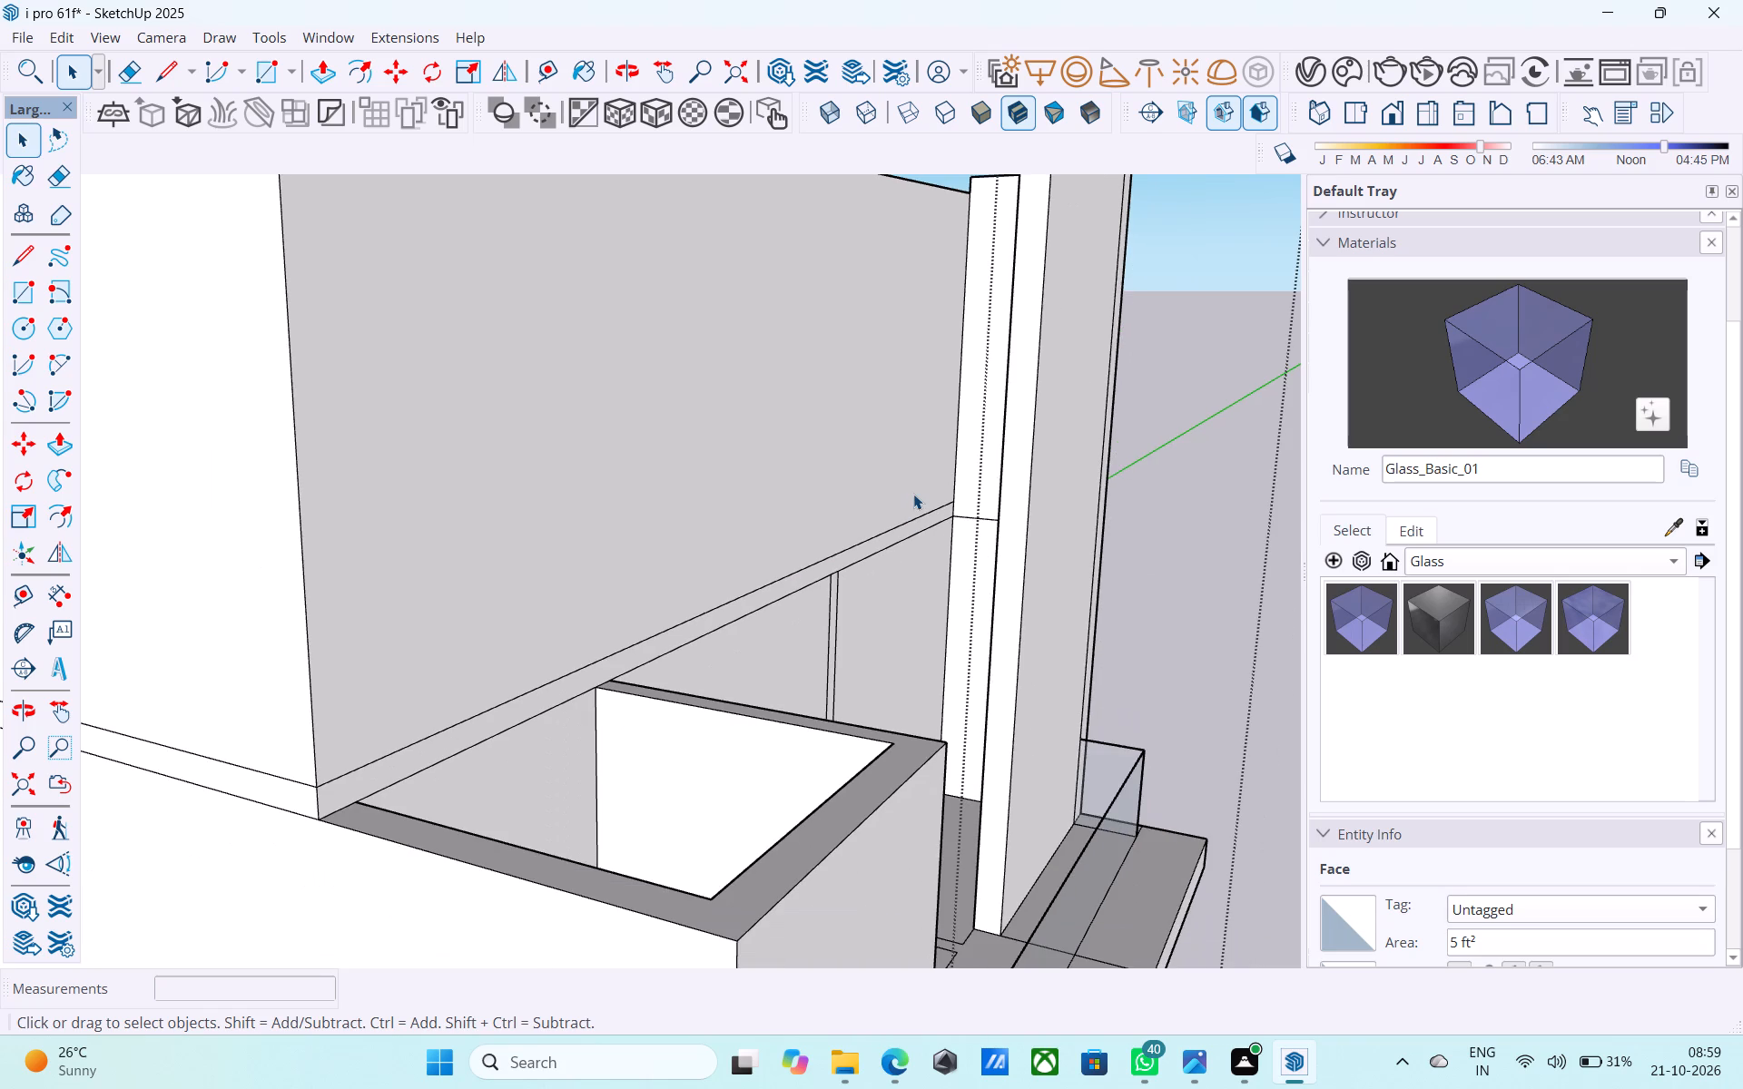
scroll(913, 494, "down", 1)
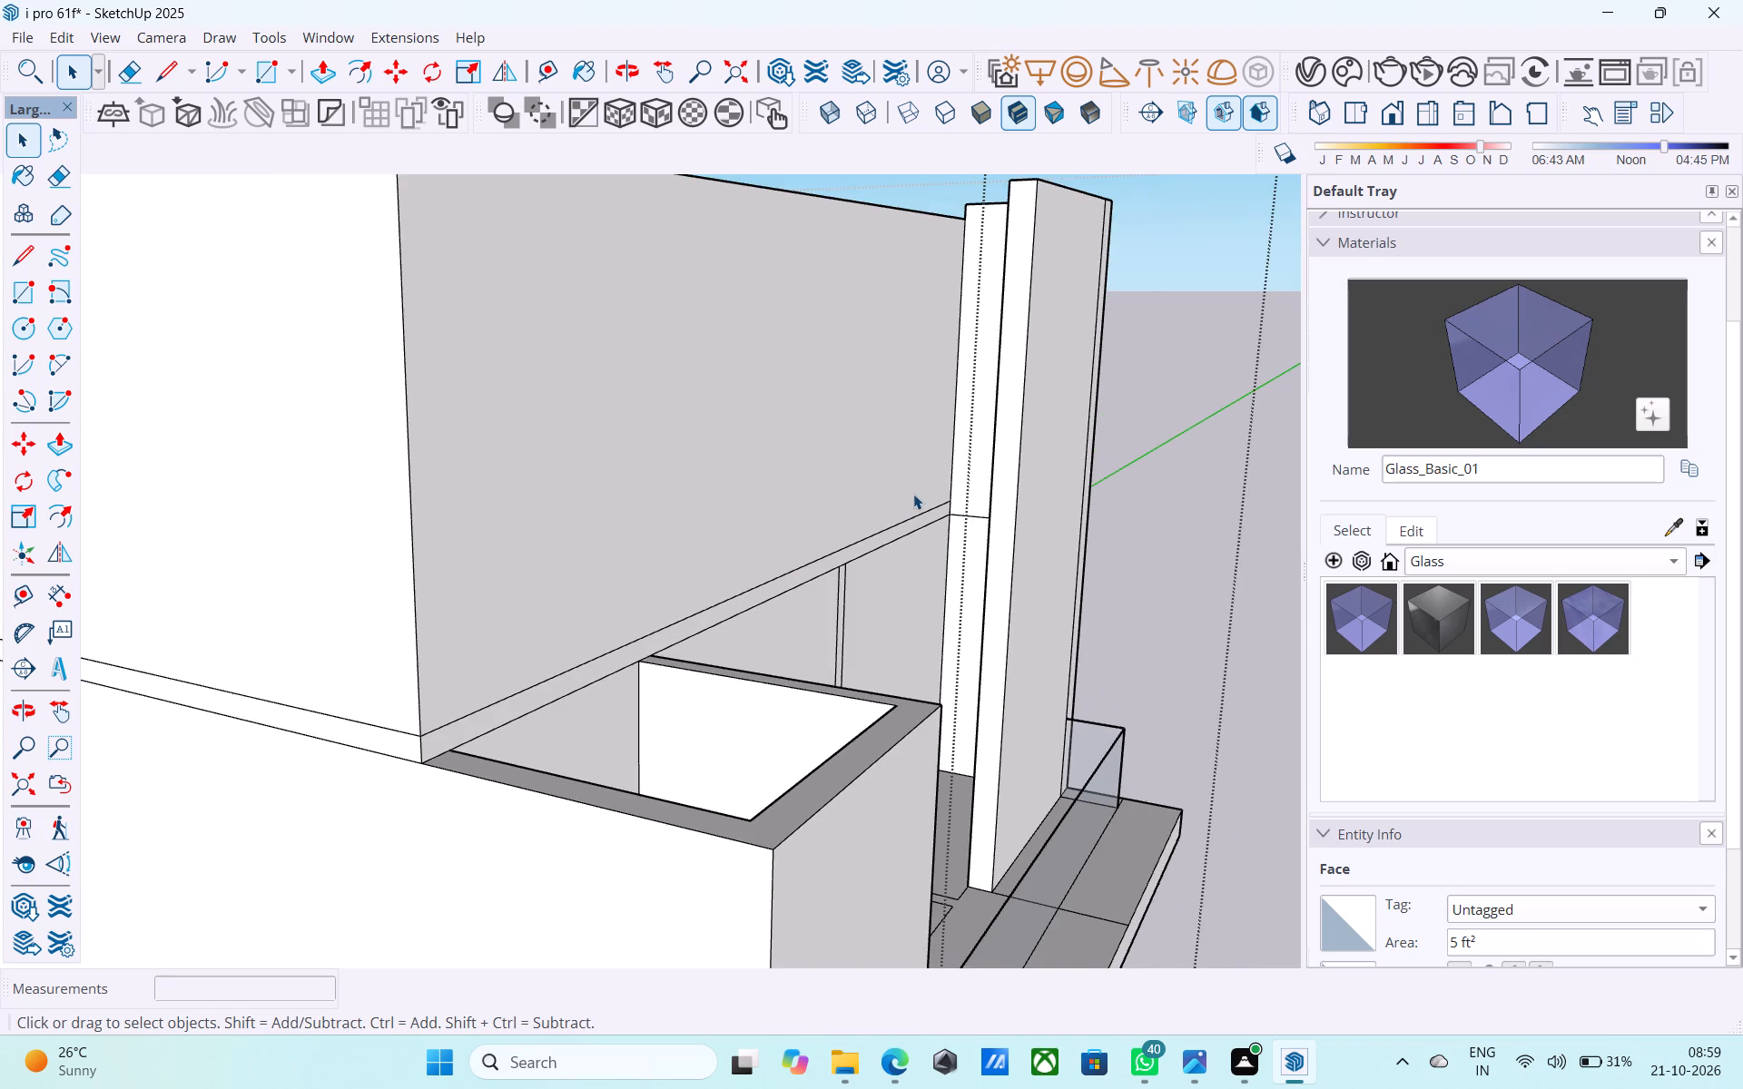
scroll(913, 494, "down", 4)
middle_click_drag(913, 494, 723, 560)
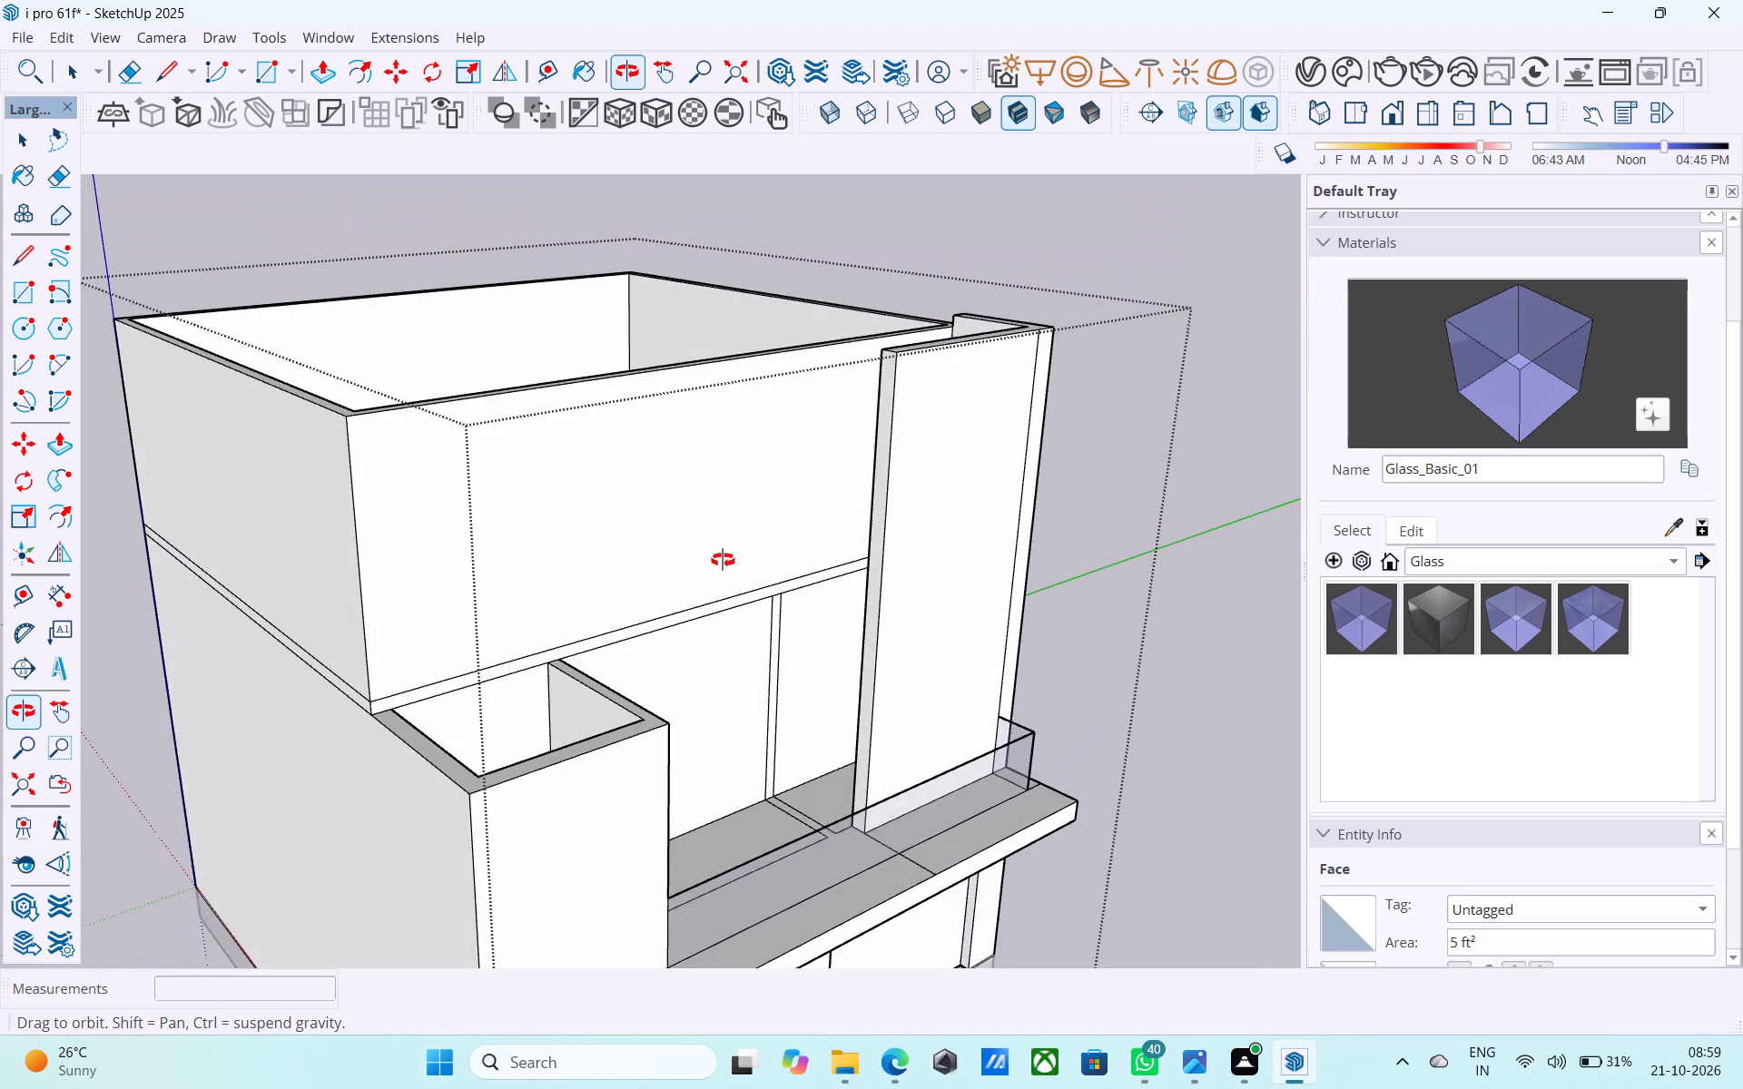
middle_click_drag(723, 560, 722, 561)
scroll(608, 533, "down", 5)
scroll(463, 722, "up", 8)
left_click(558, 608)
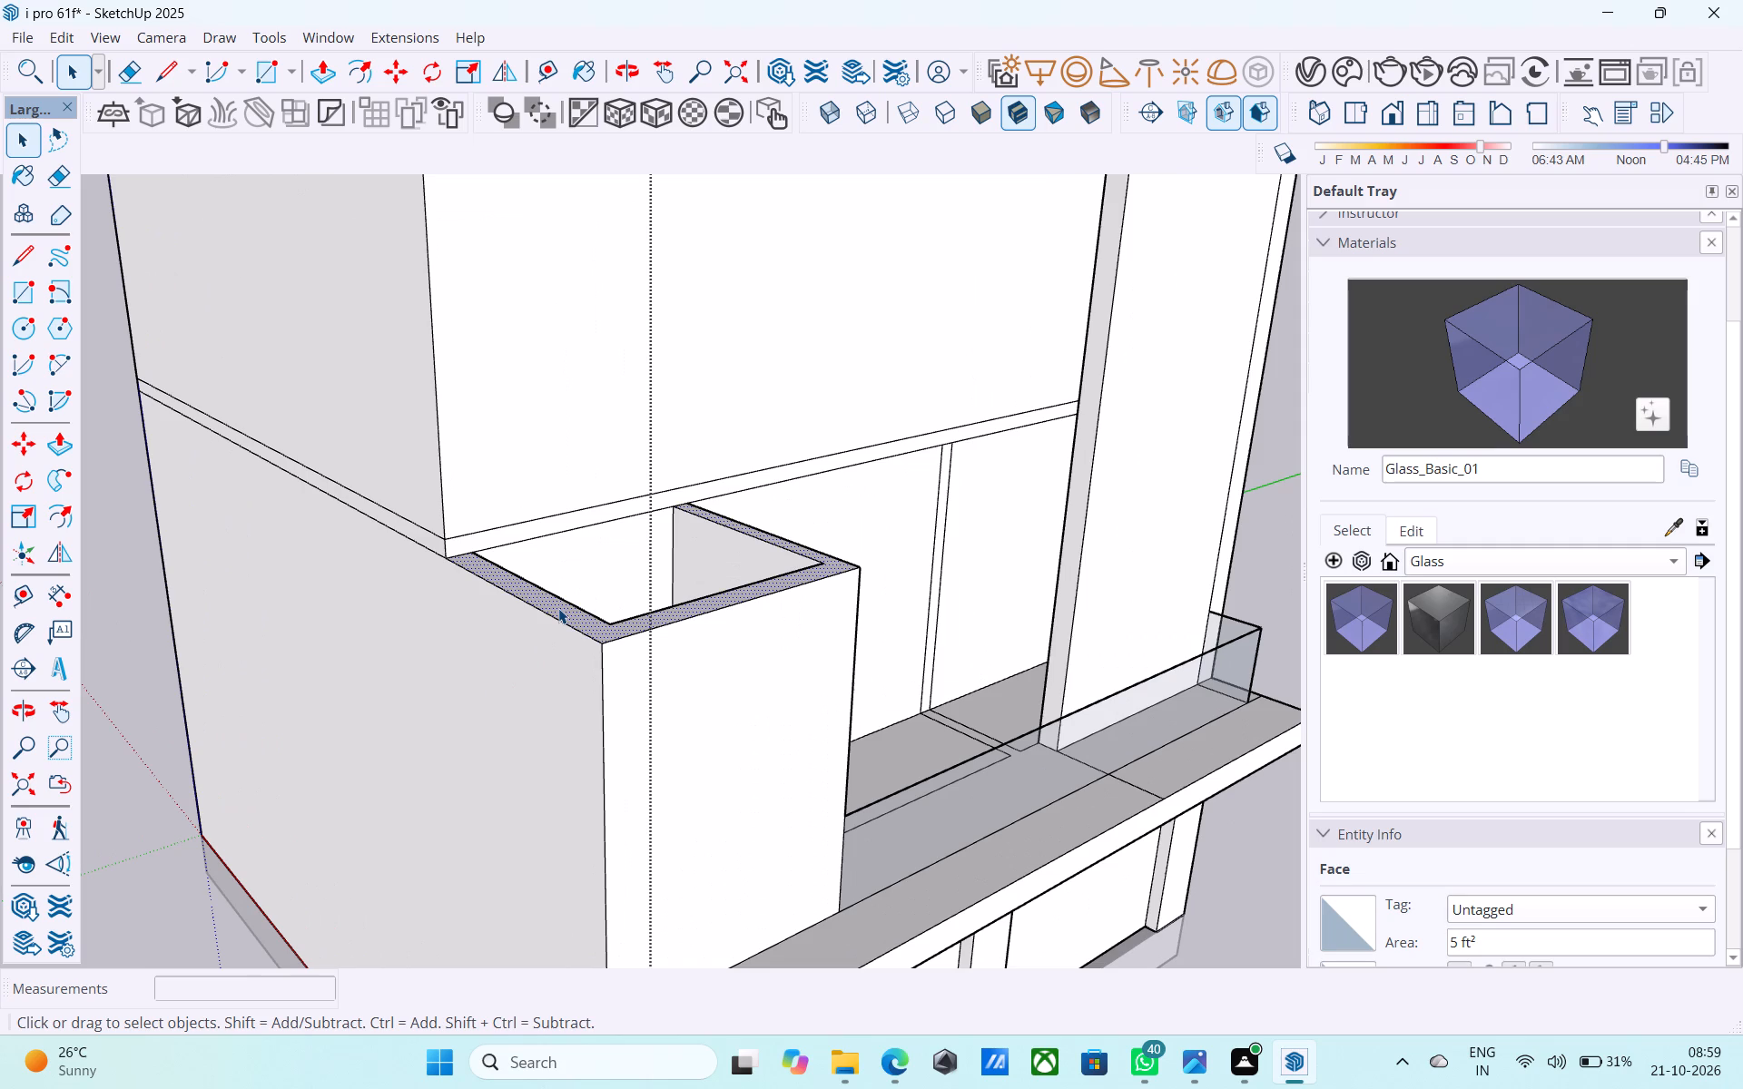
key("p")
left_click(558, 608)
scroll(552, 575, "down", 10)
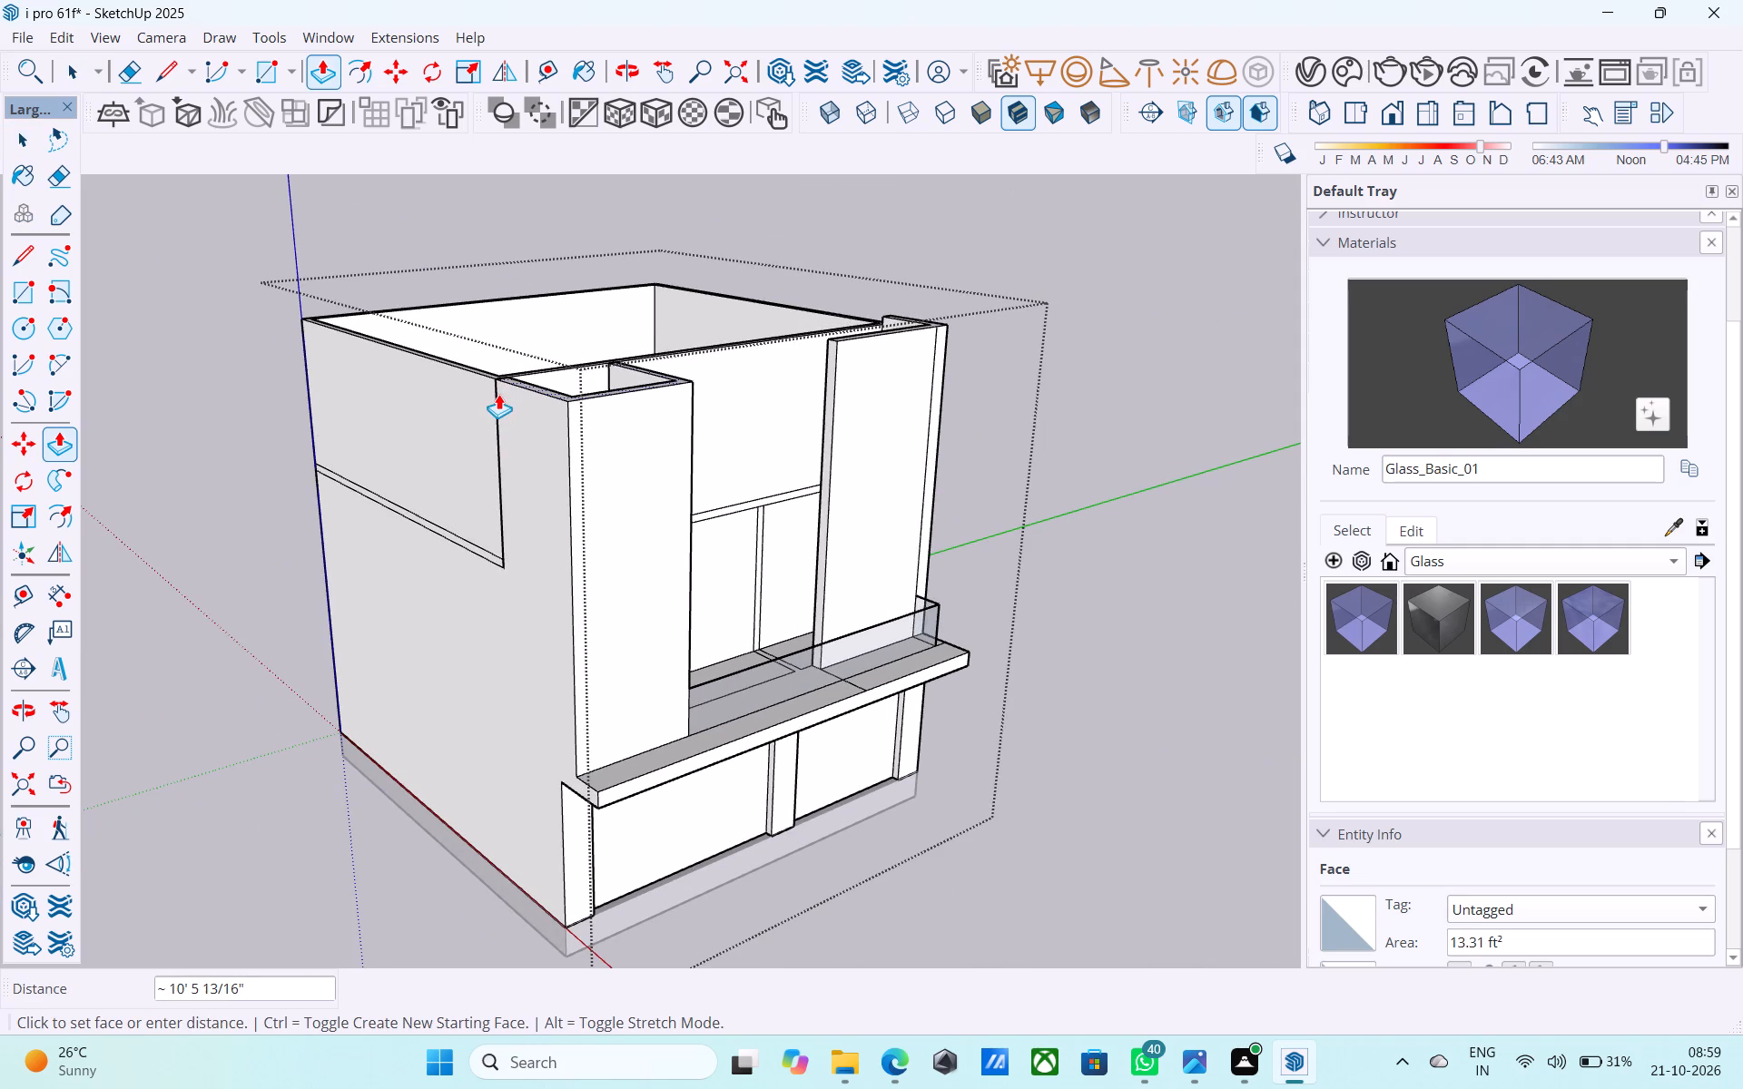
left_click(459, 369)
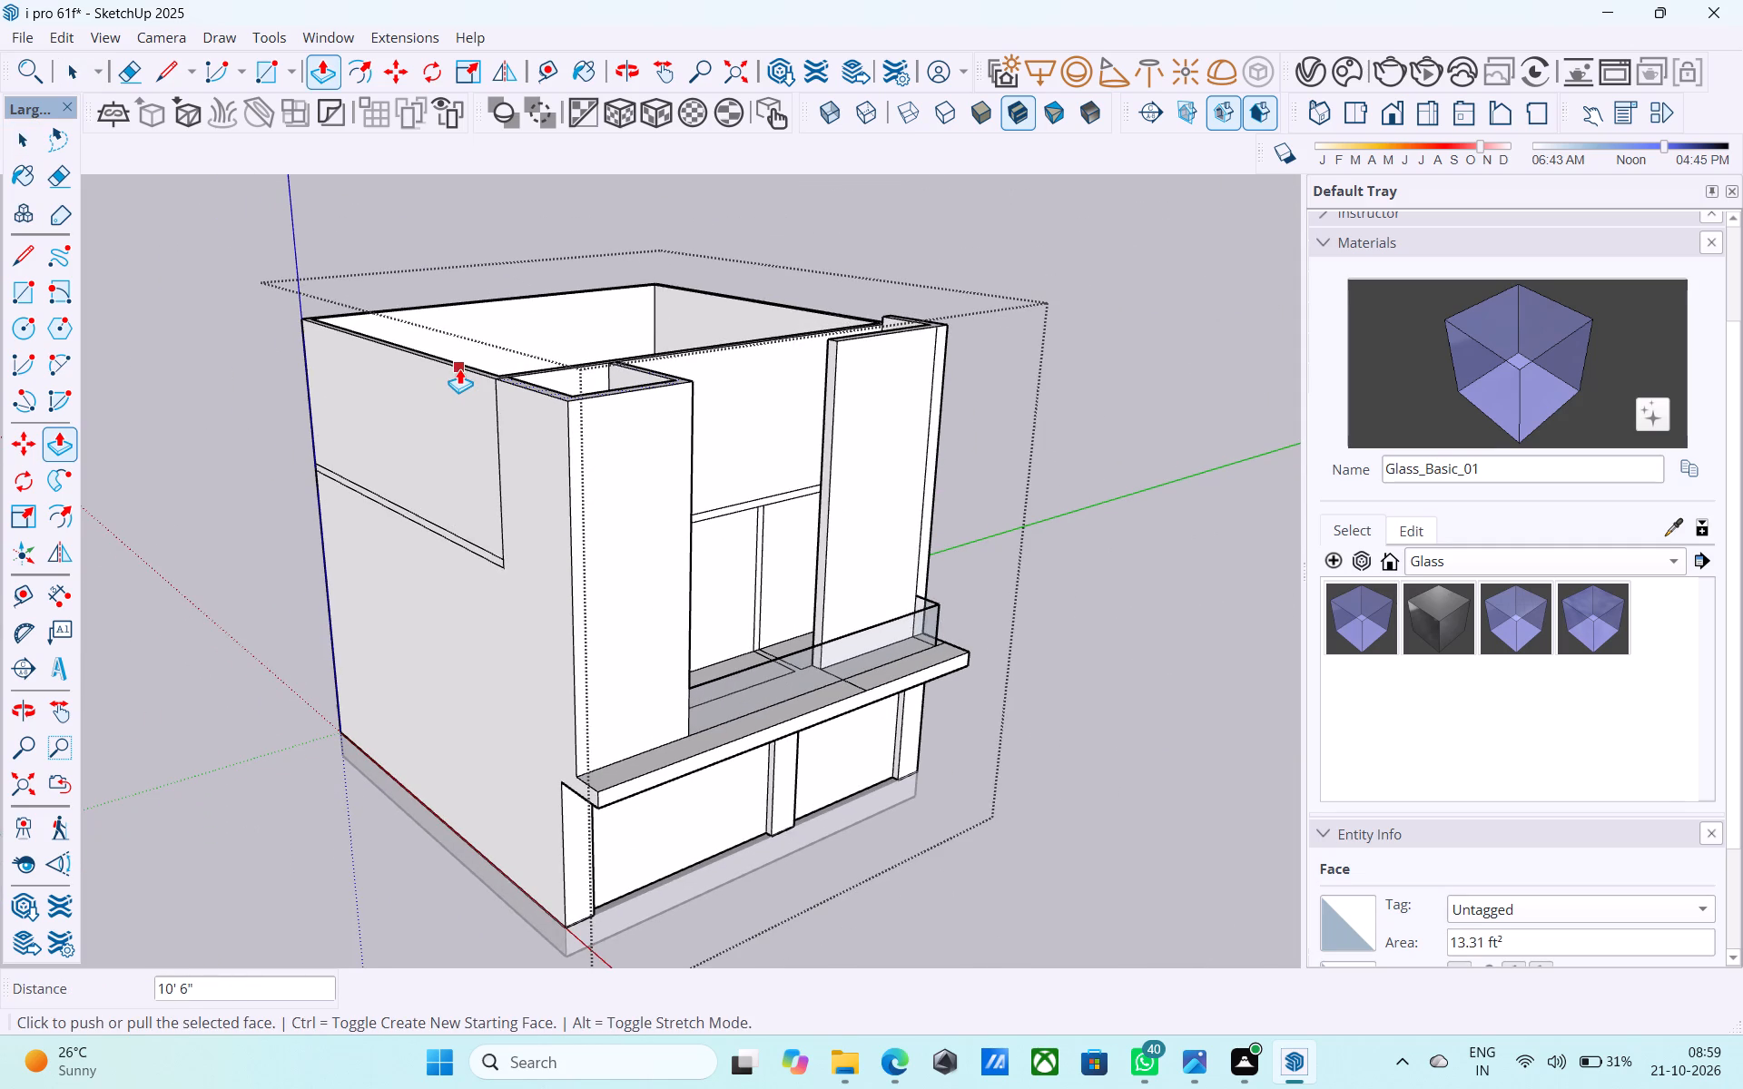
scroll(526, 423, "up", 1)
middle_click_drag(526, 422, 534, 458)
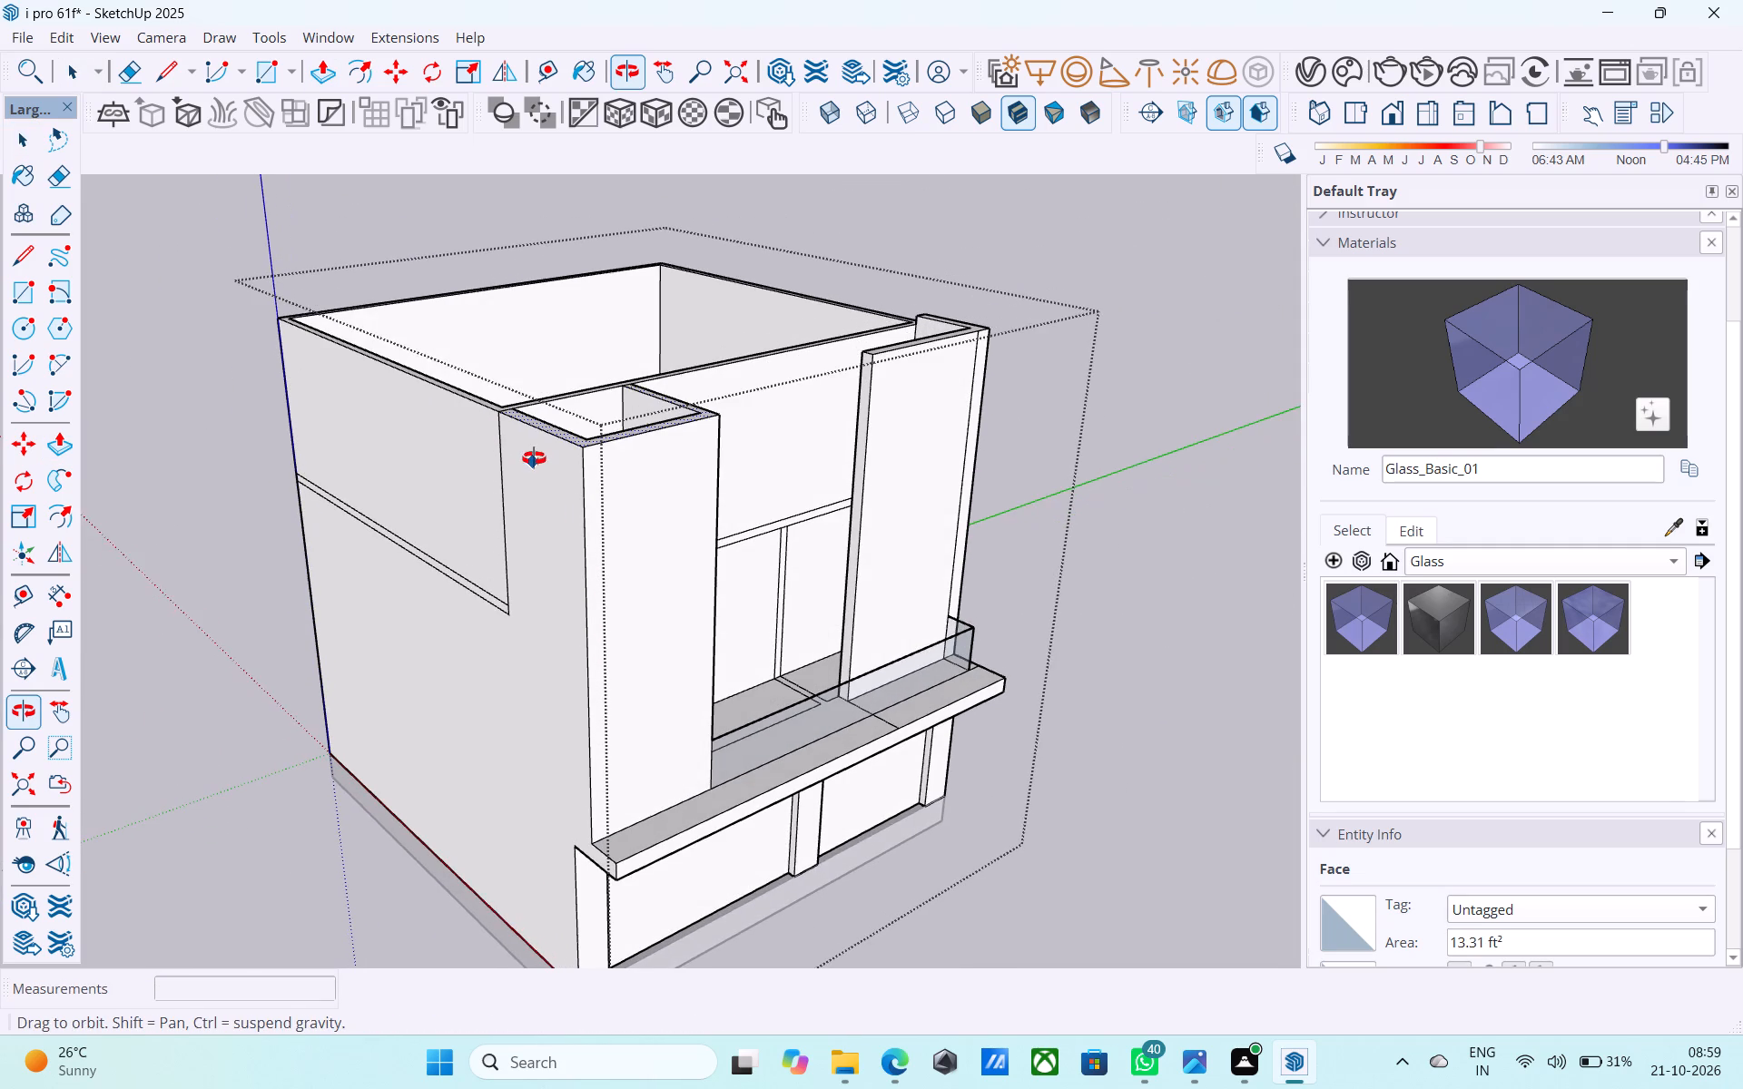
middle_click_drag(534, 458, 534, 459)
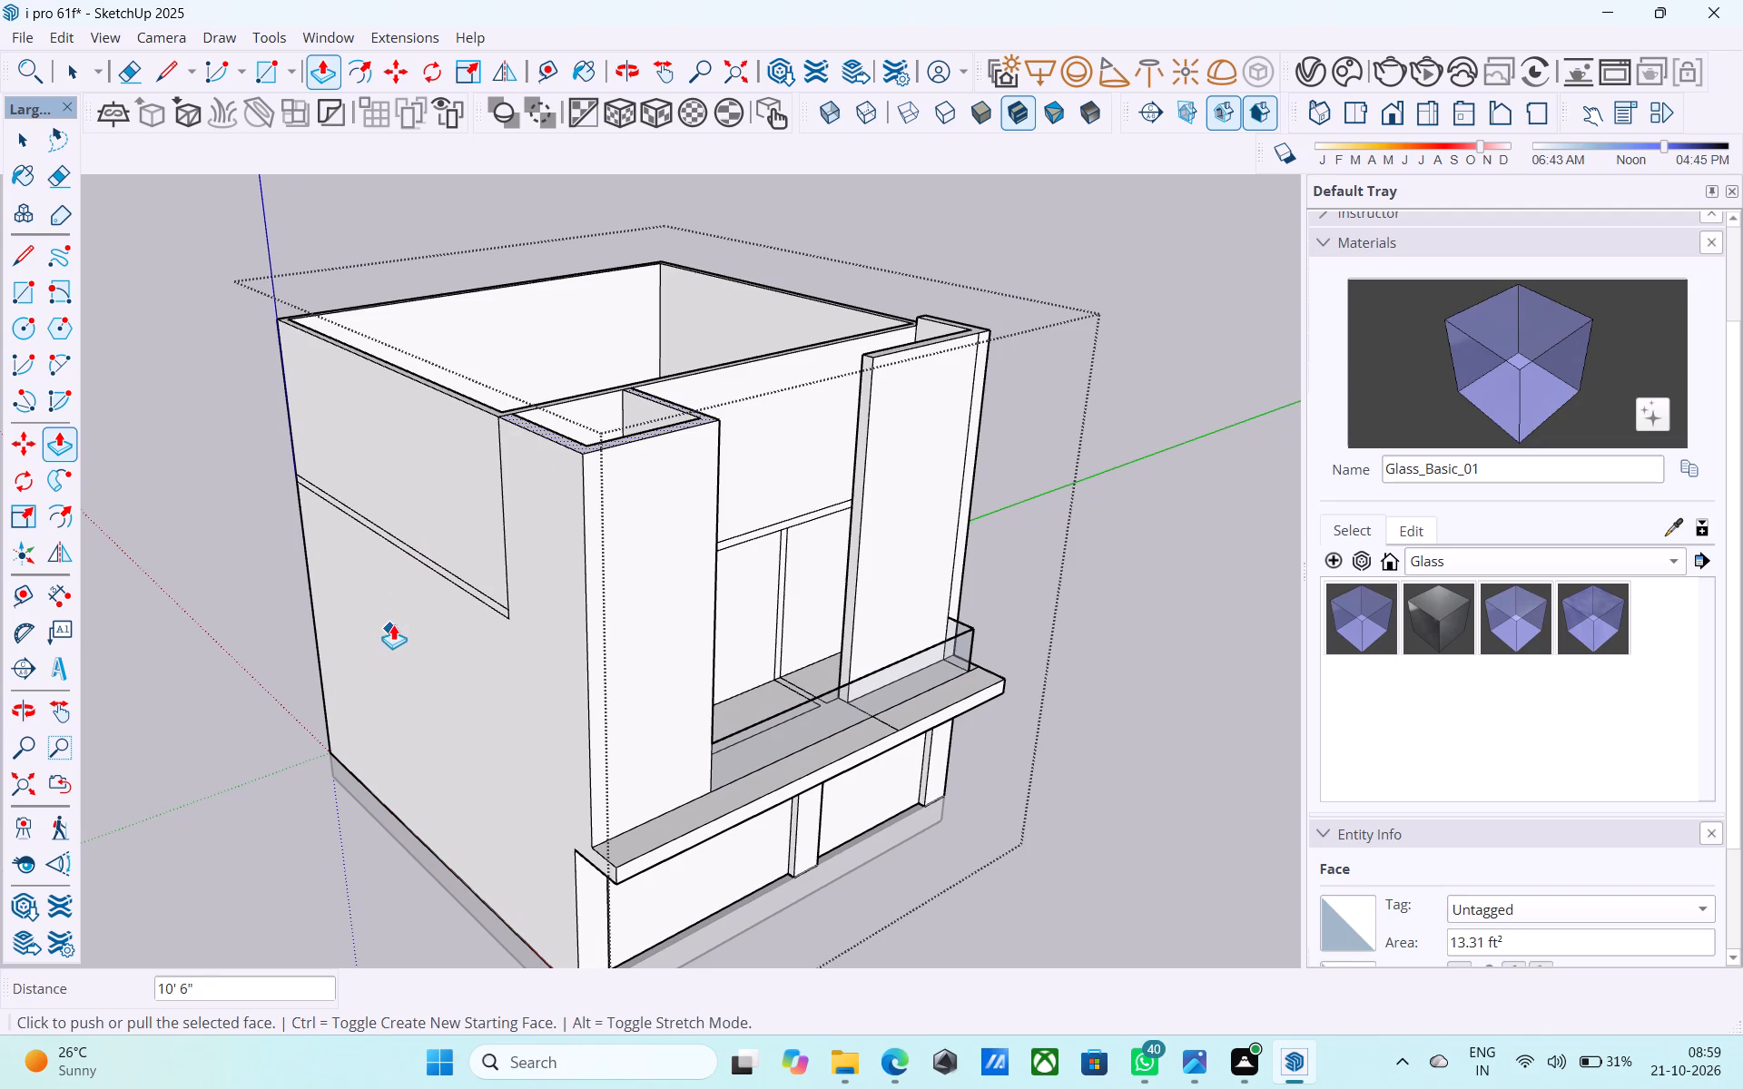
scroll(609, 456, "up", 12)
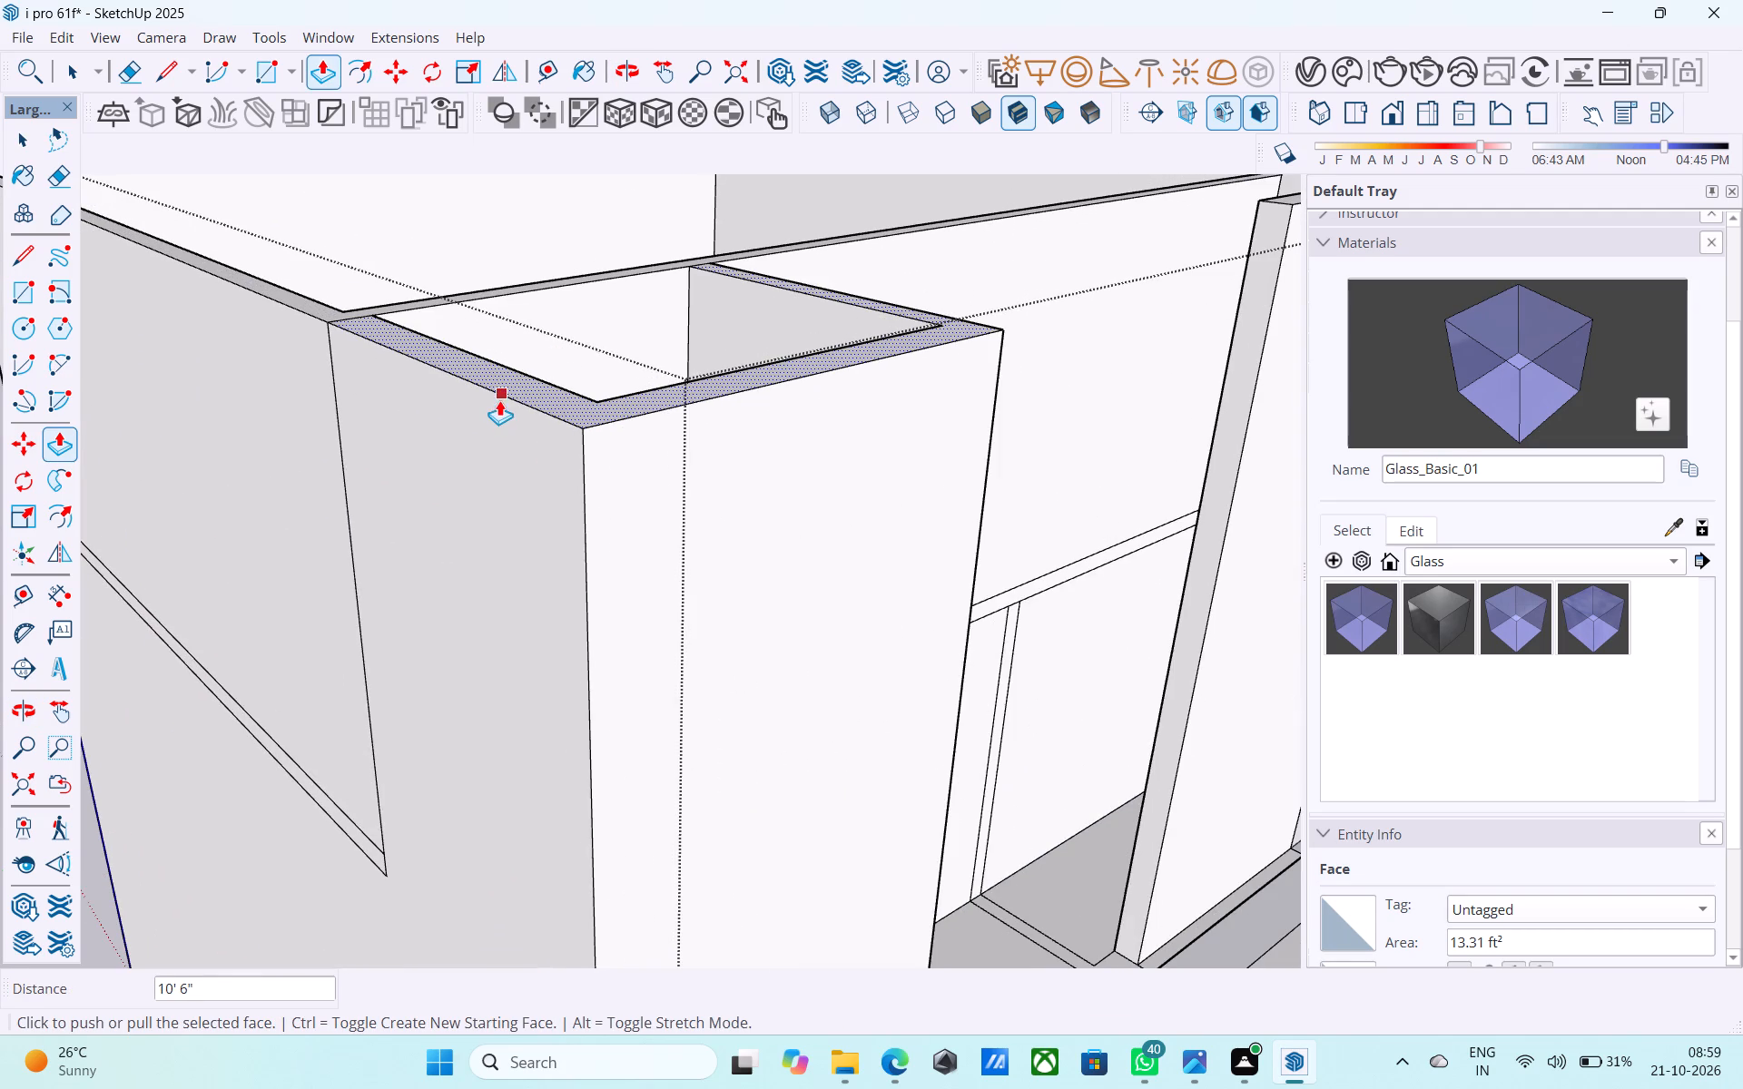
Push/Pull the top face of the balcony corner box walls up 4' above the upper-floor walls.
left_click(508, 380)
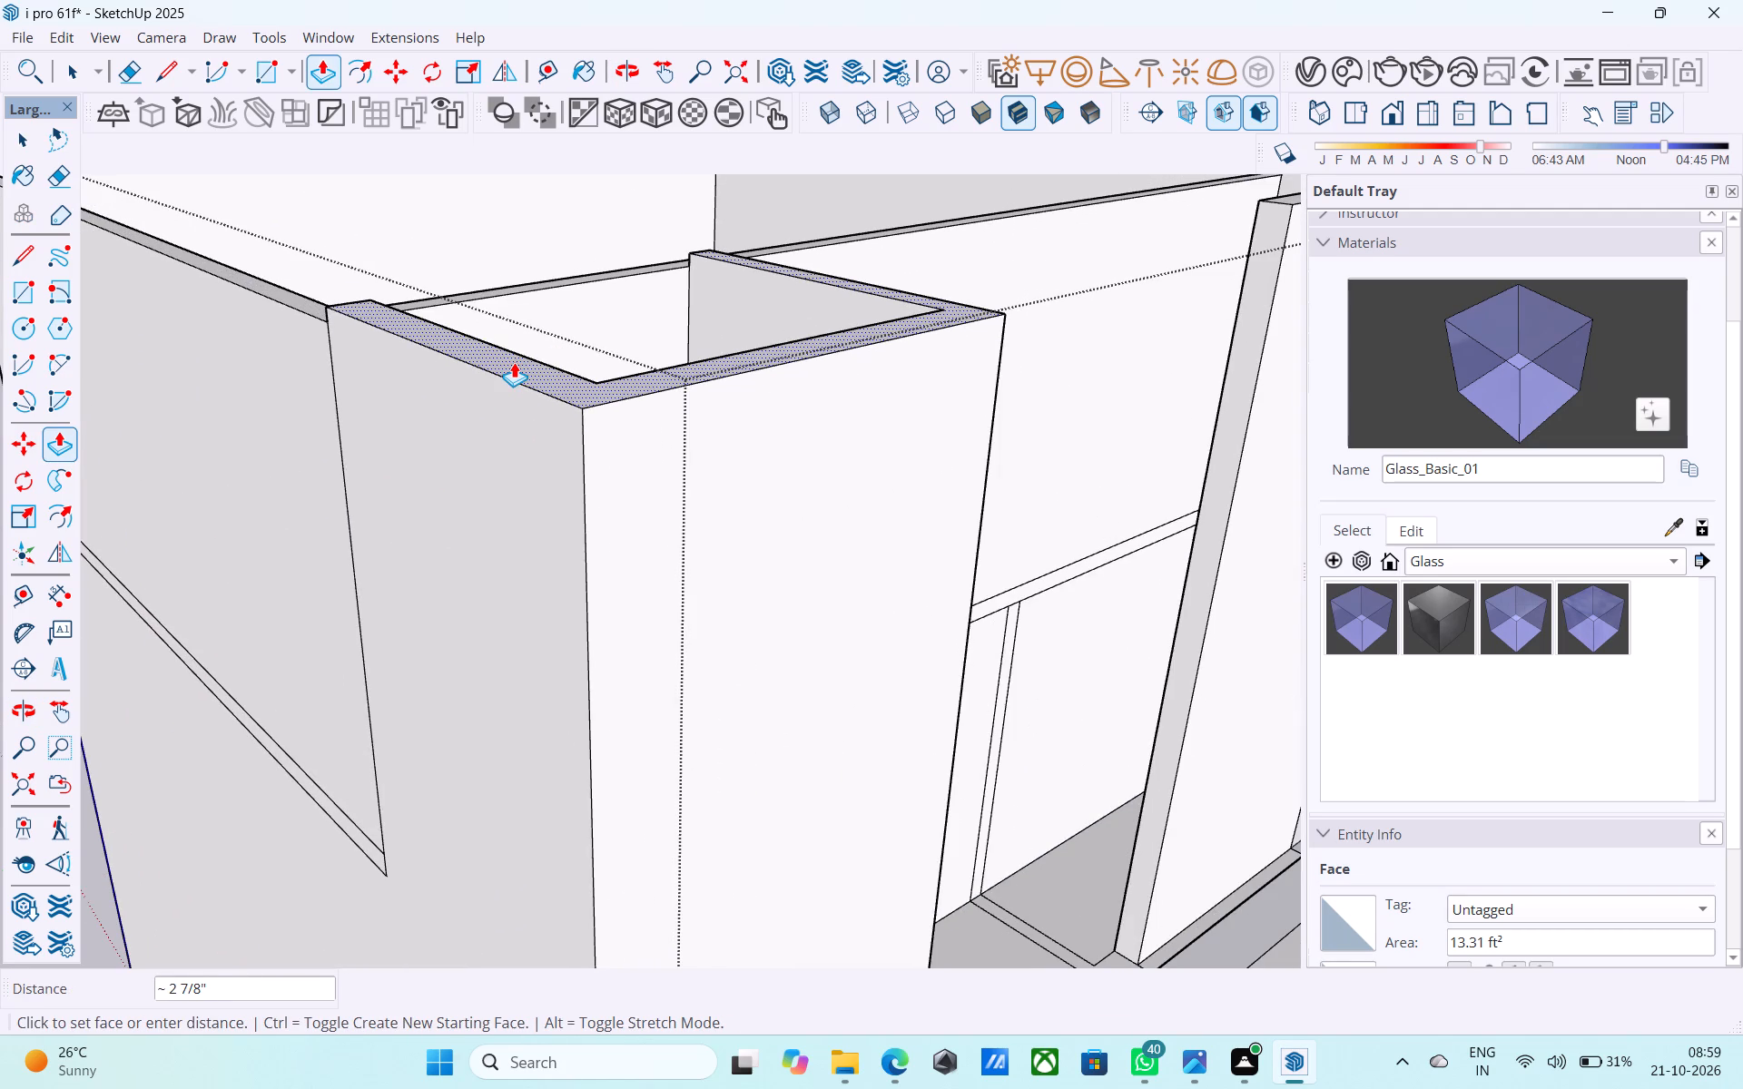
type("4'")
key("Return")
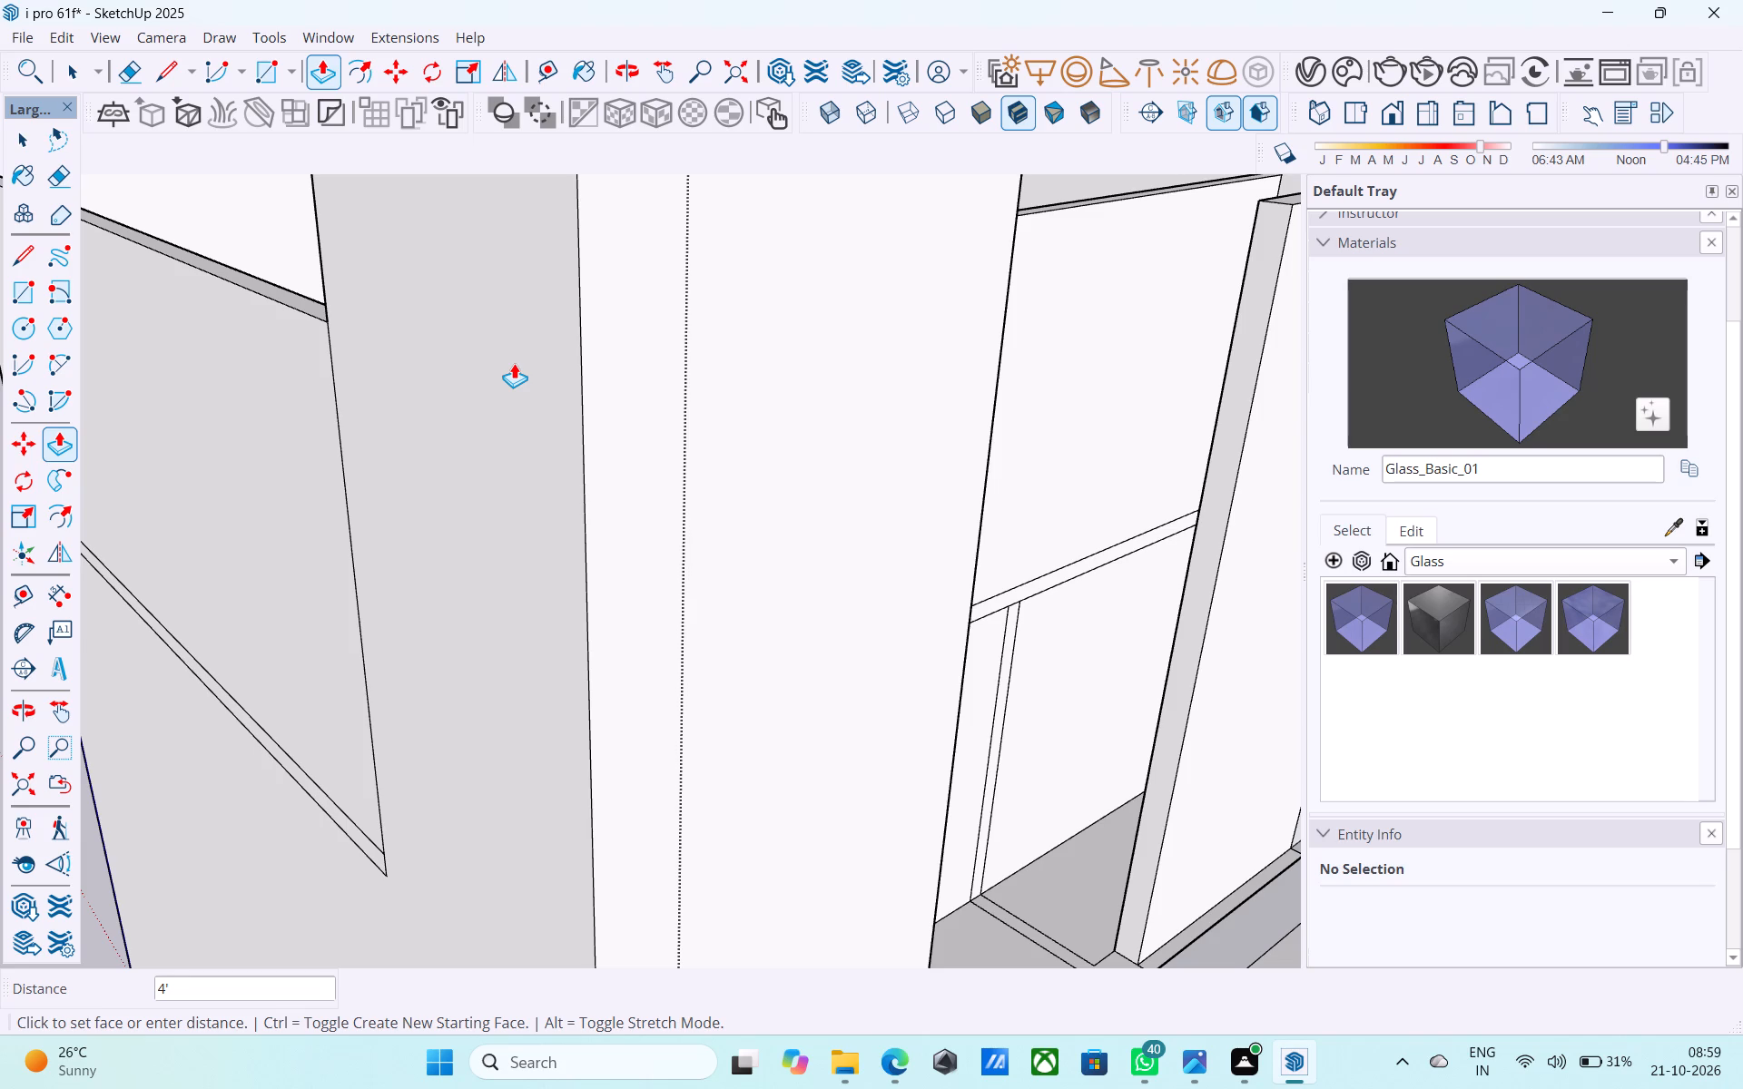
scroll(561, 533, "down", 4)
key("space")
scroll(603, 658, "down", 3)
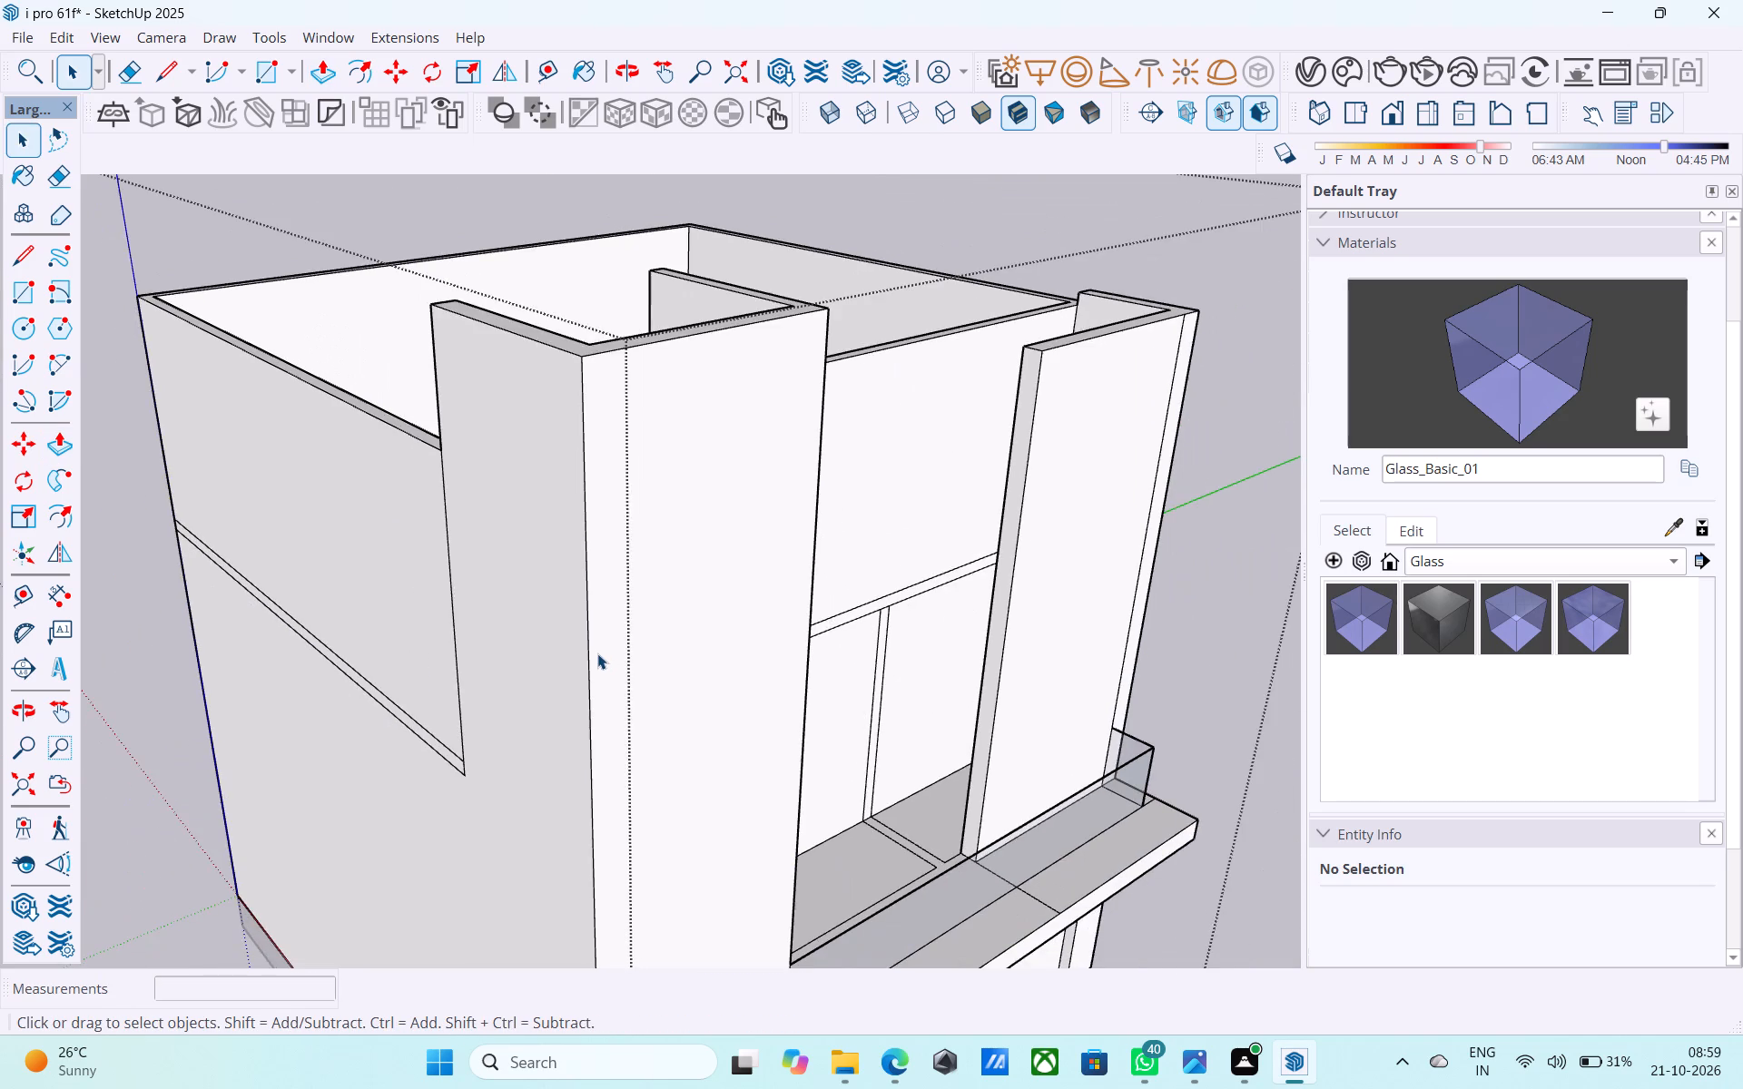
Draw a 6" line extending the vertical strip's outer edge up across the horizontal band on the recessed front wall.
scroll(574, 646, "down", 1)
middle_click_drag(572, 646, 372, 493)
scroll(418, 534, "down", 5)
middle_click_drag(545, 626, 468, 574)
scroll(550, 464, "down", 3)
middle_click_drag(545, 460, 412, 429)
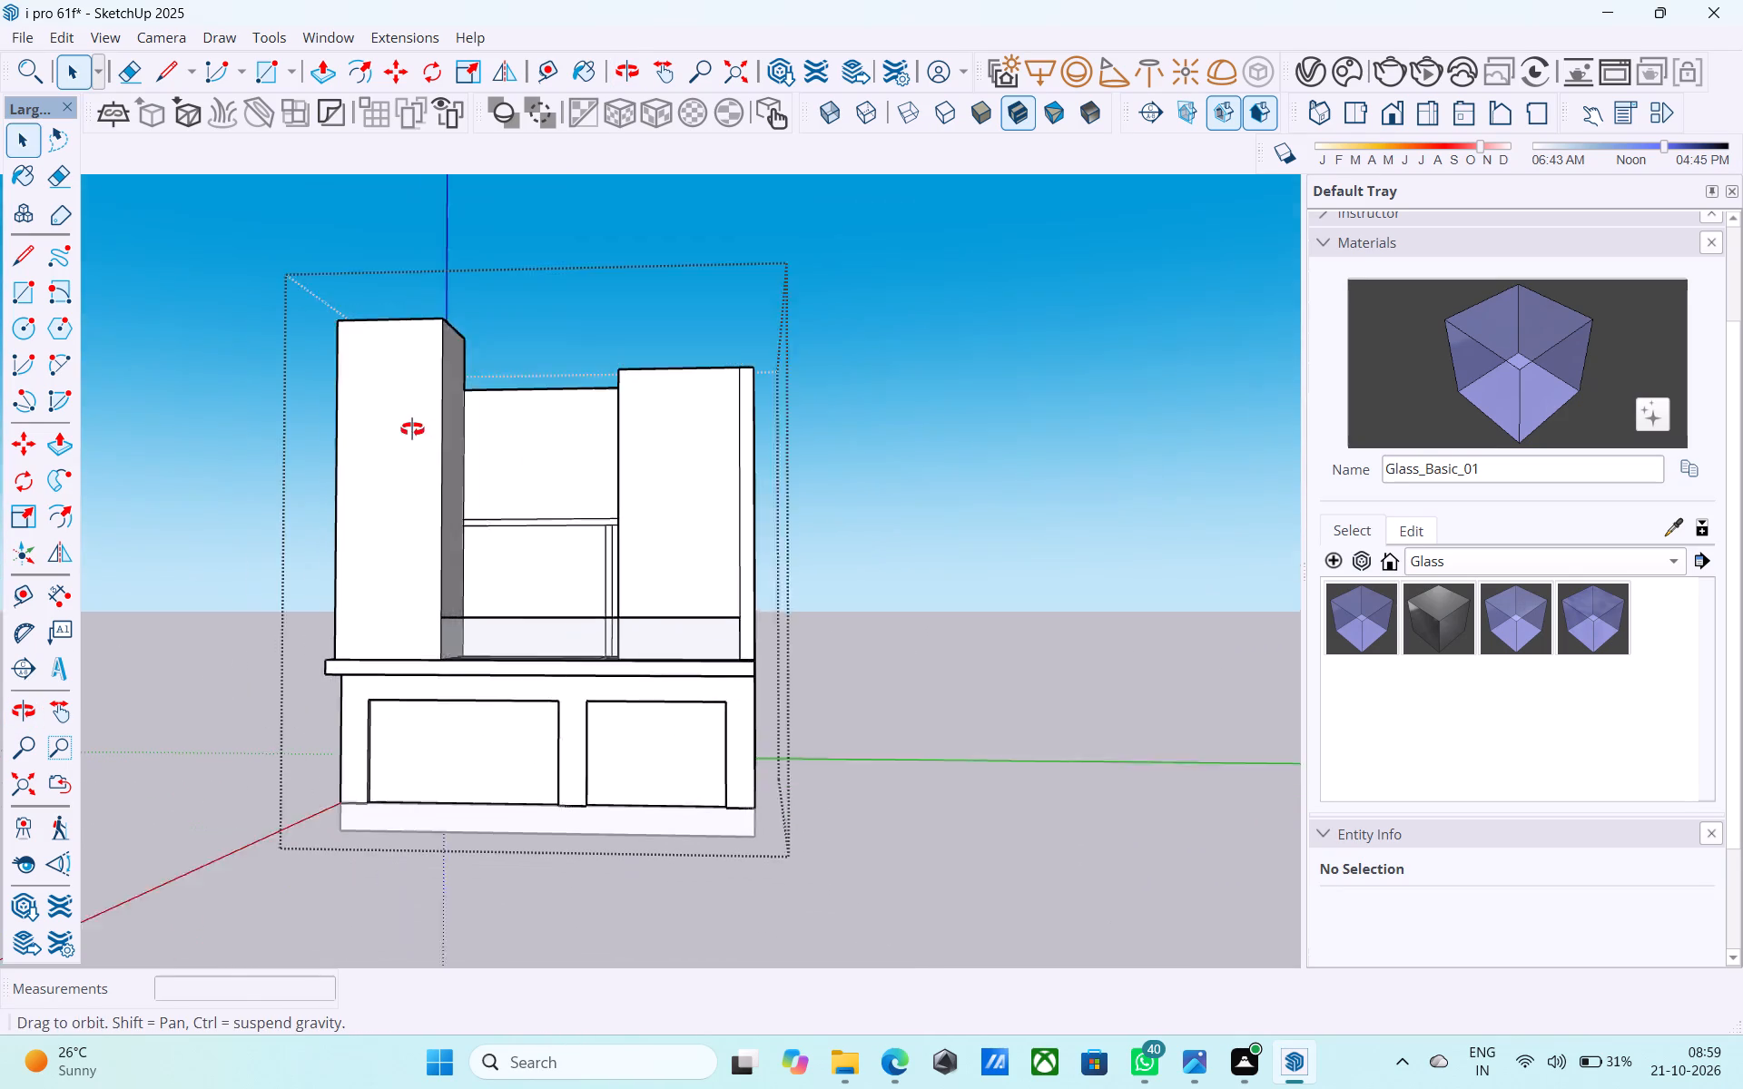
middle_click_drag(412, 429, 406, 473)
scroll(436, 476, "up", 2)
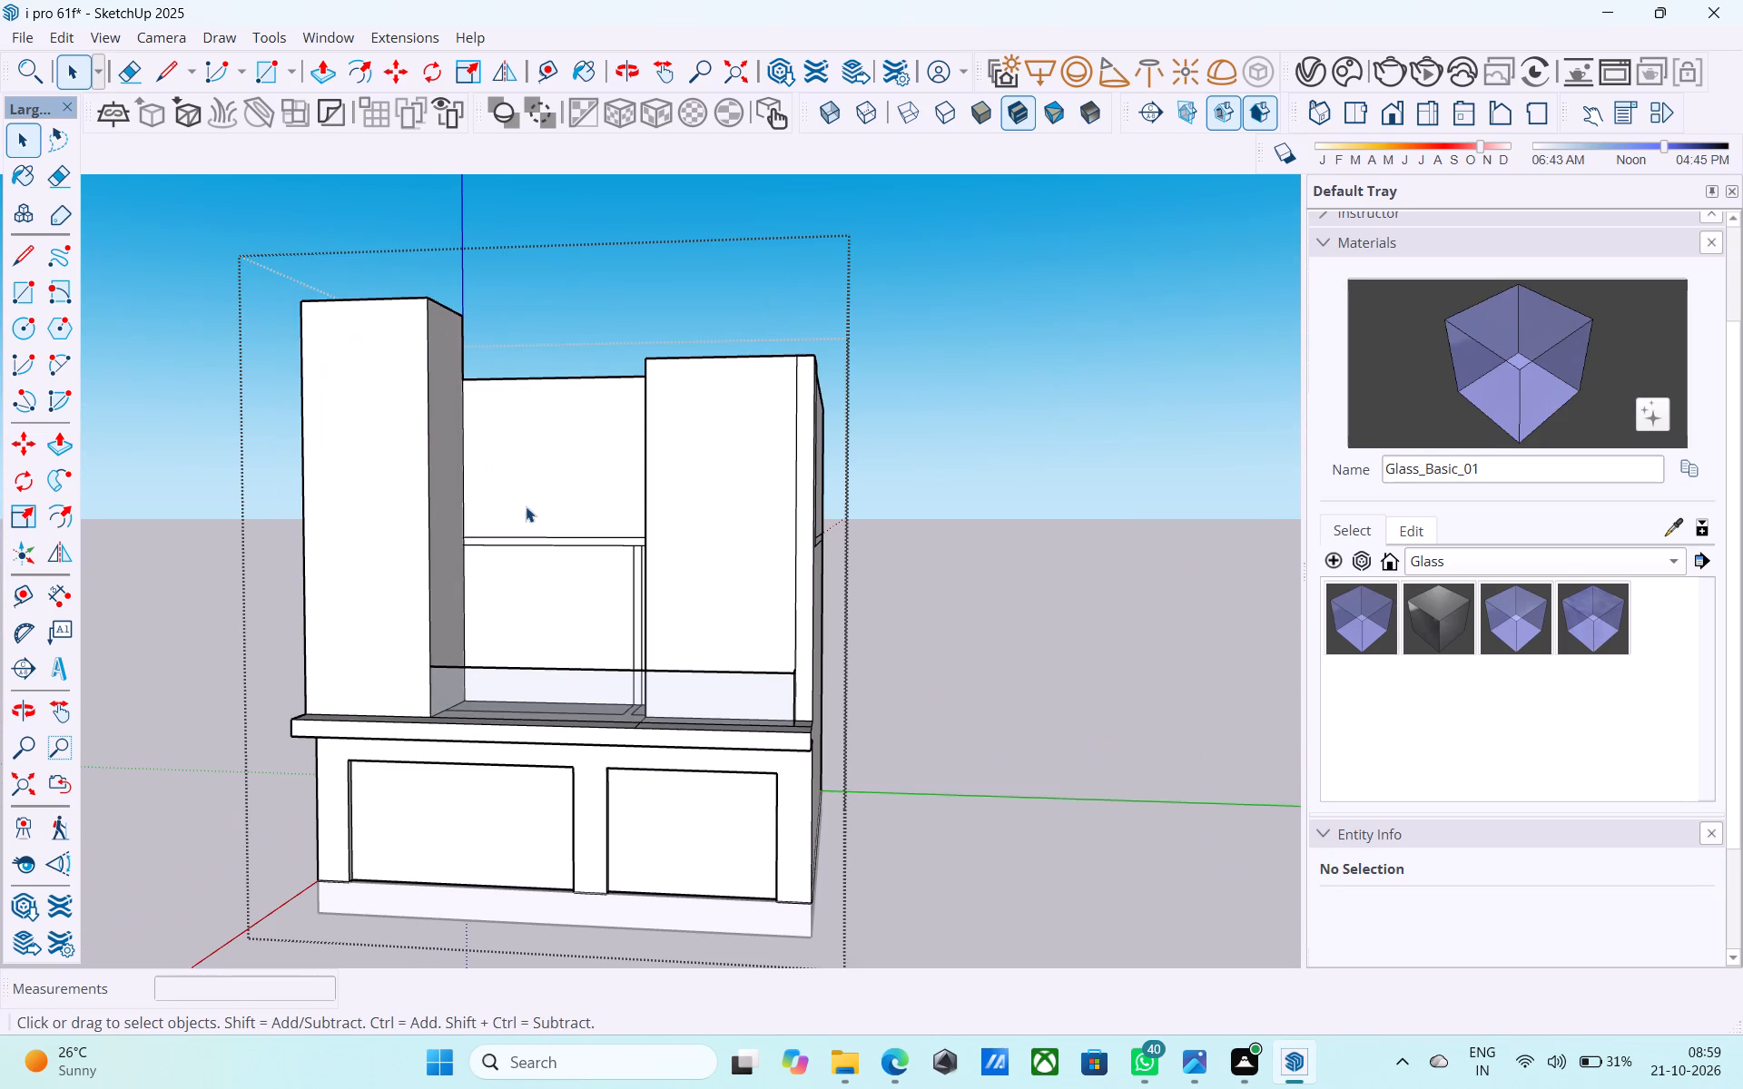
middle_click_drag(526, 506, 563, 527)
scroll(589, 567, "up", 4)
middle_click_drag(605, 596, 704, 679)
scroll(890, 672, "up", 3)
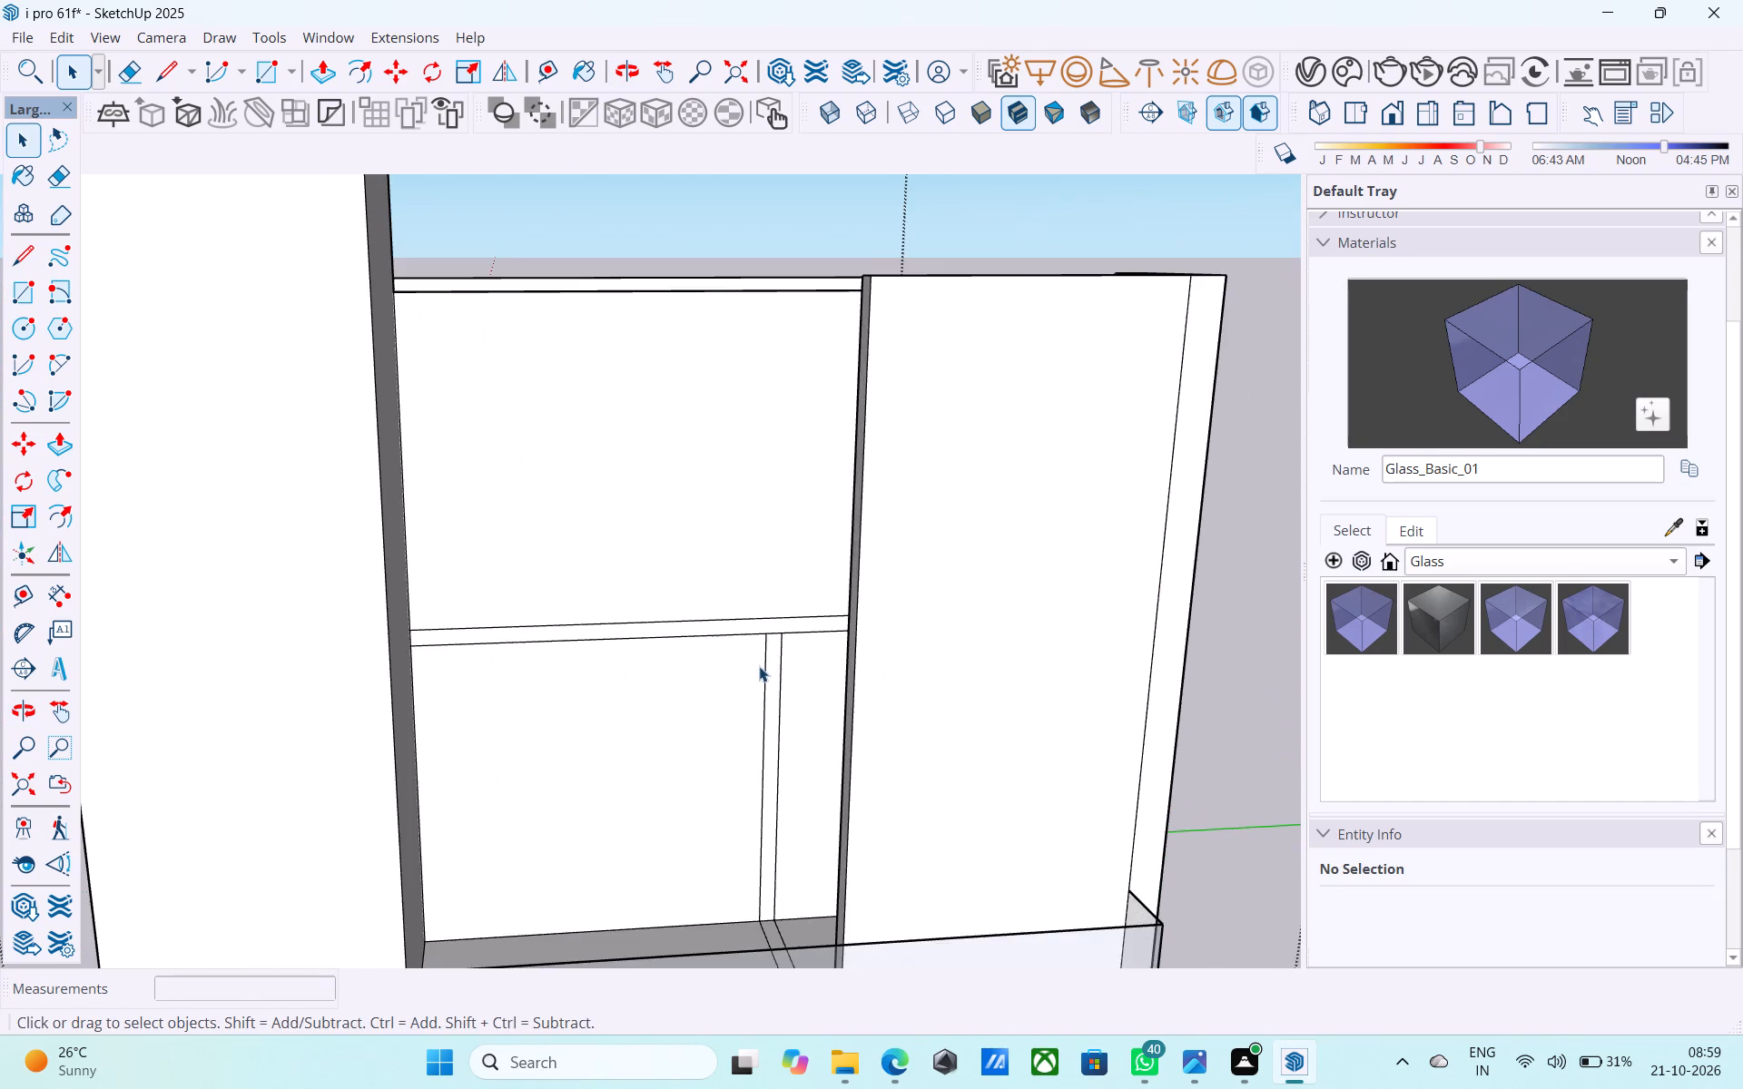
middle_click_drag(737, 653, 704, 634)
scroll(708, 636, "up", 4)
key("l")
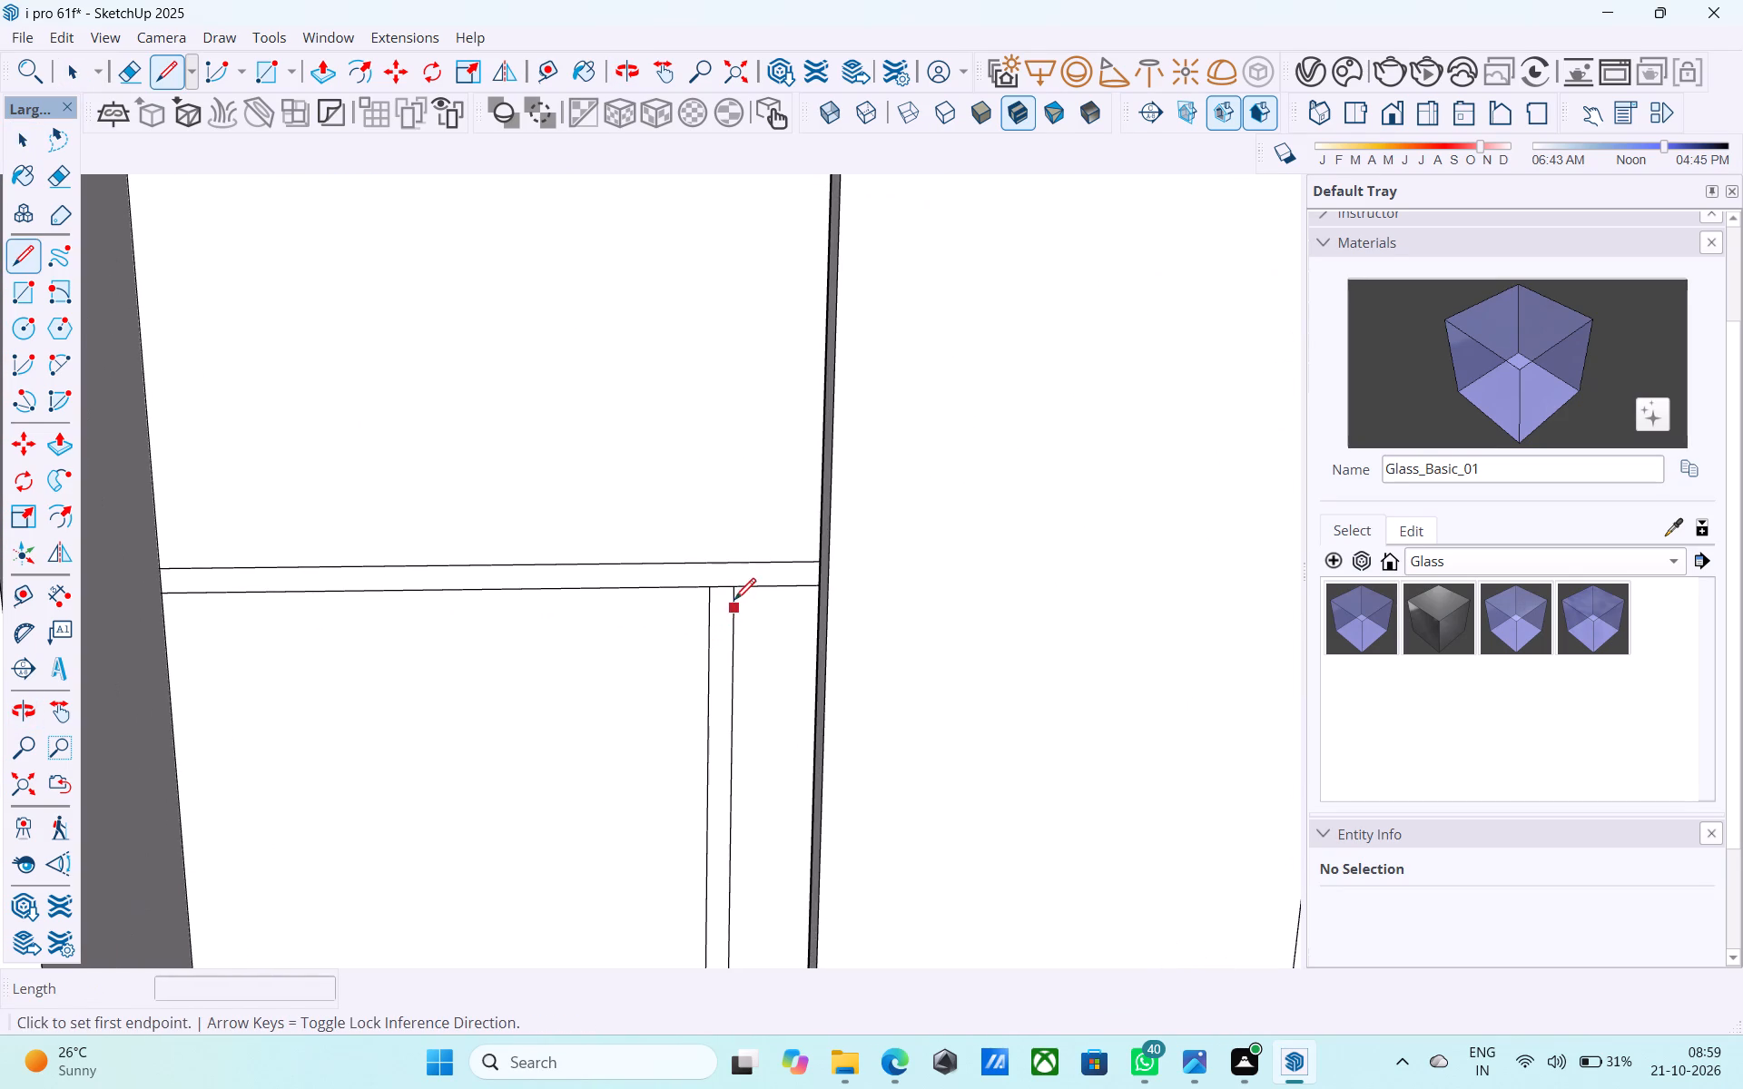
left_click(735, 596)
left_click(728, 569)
Examine the horizontal band, vertical strip and balcony between the corner box and the tall projecting wall from several angles.
scroll(988, 537, "down", 1)
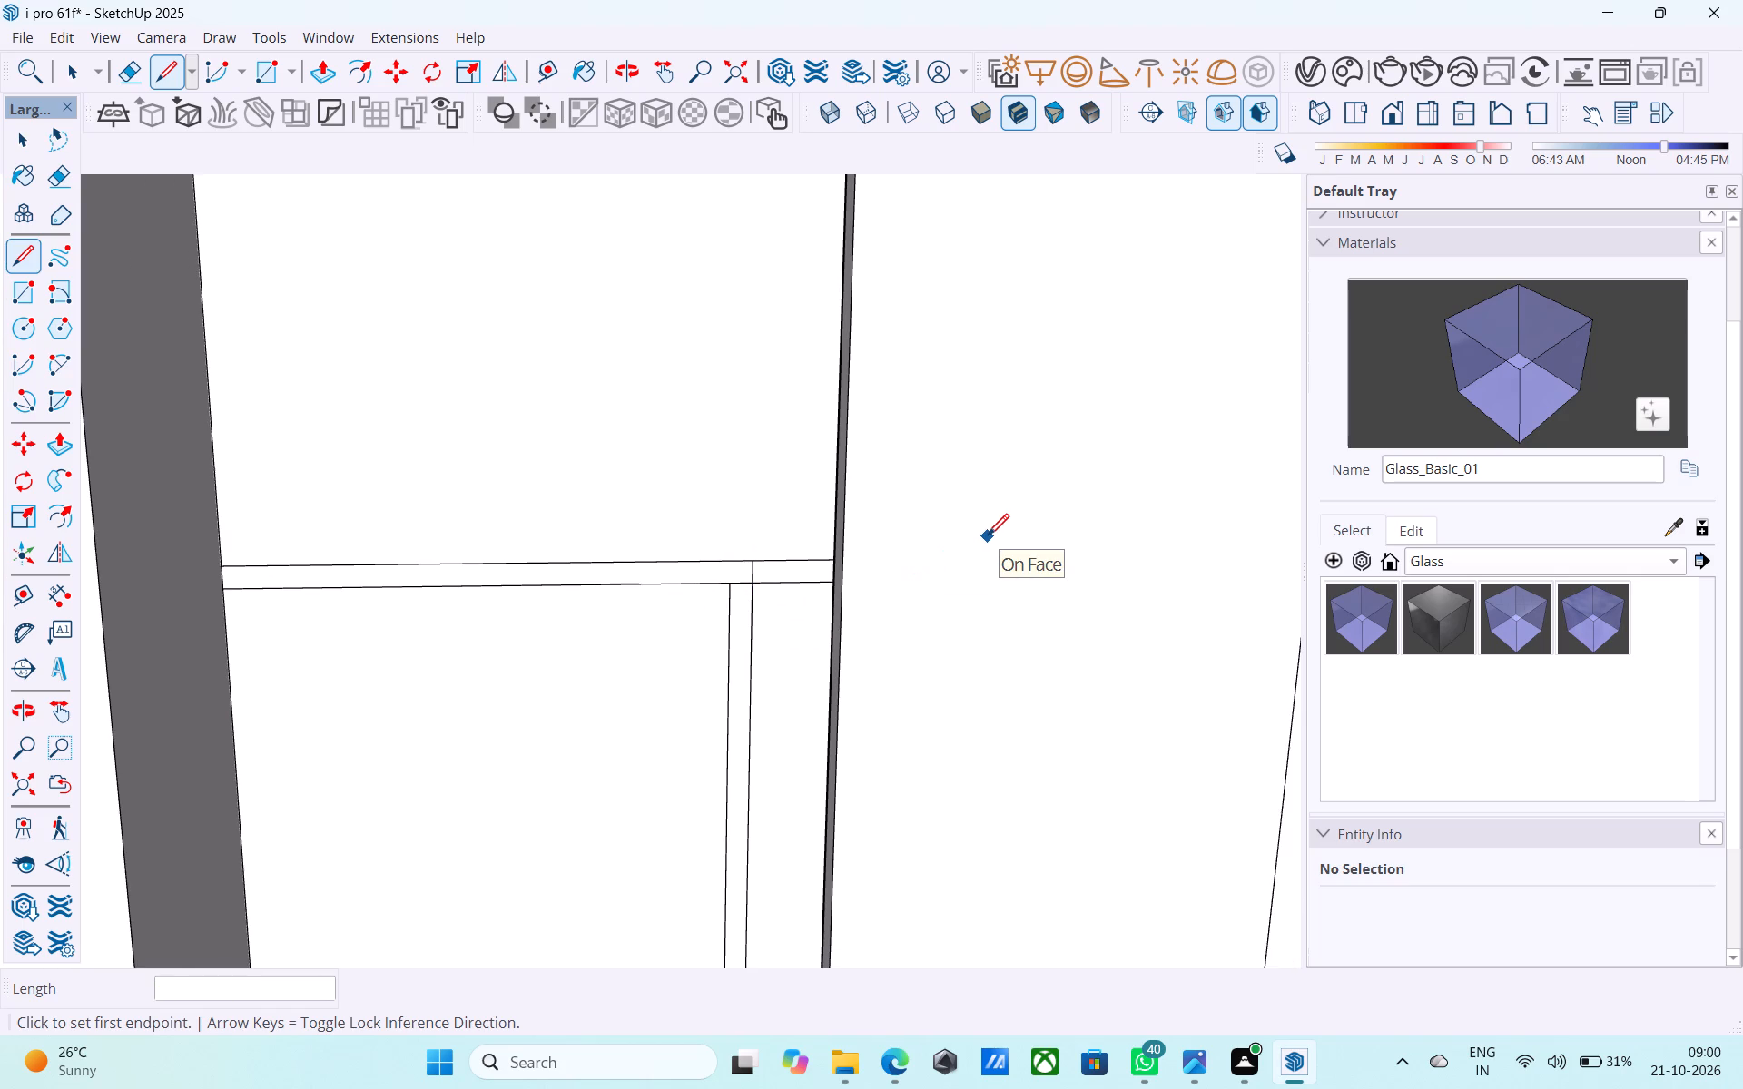
scroll(988, 536, "down", 1)
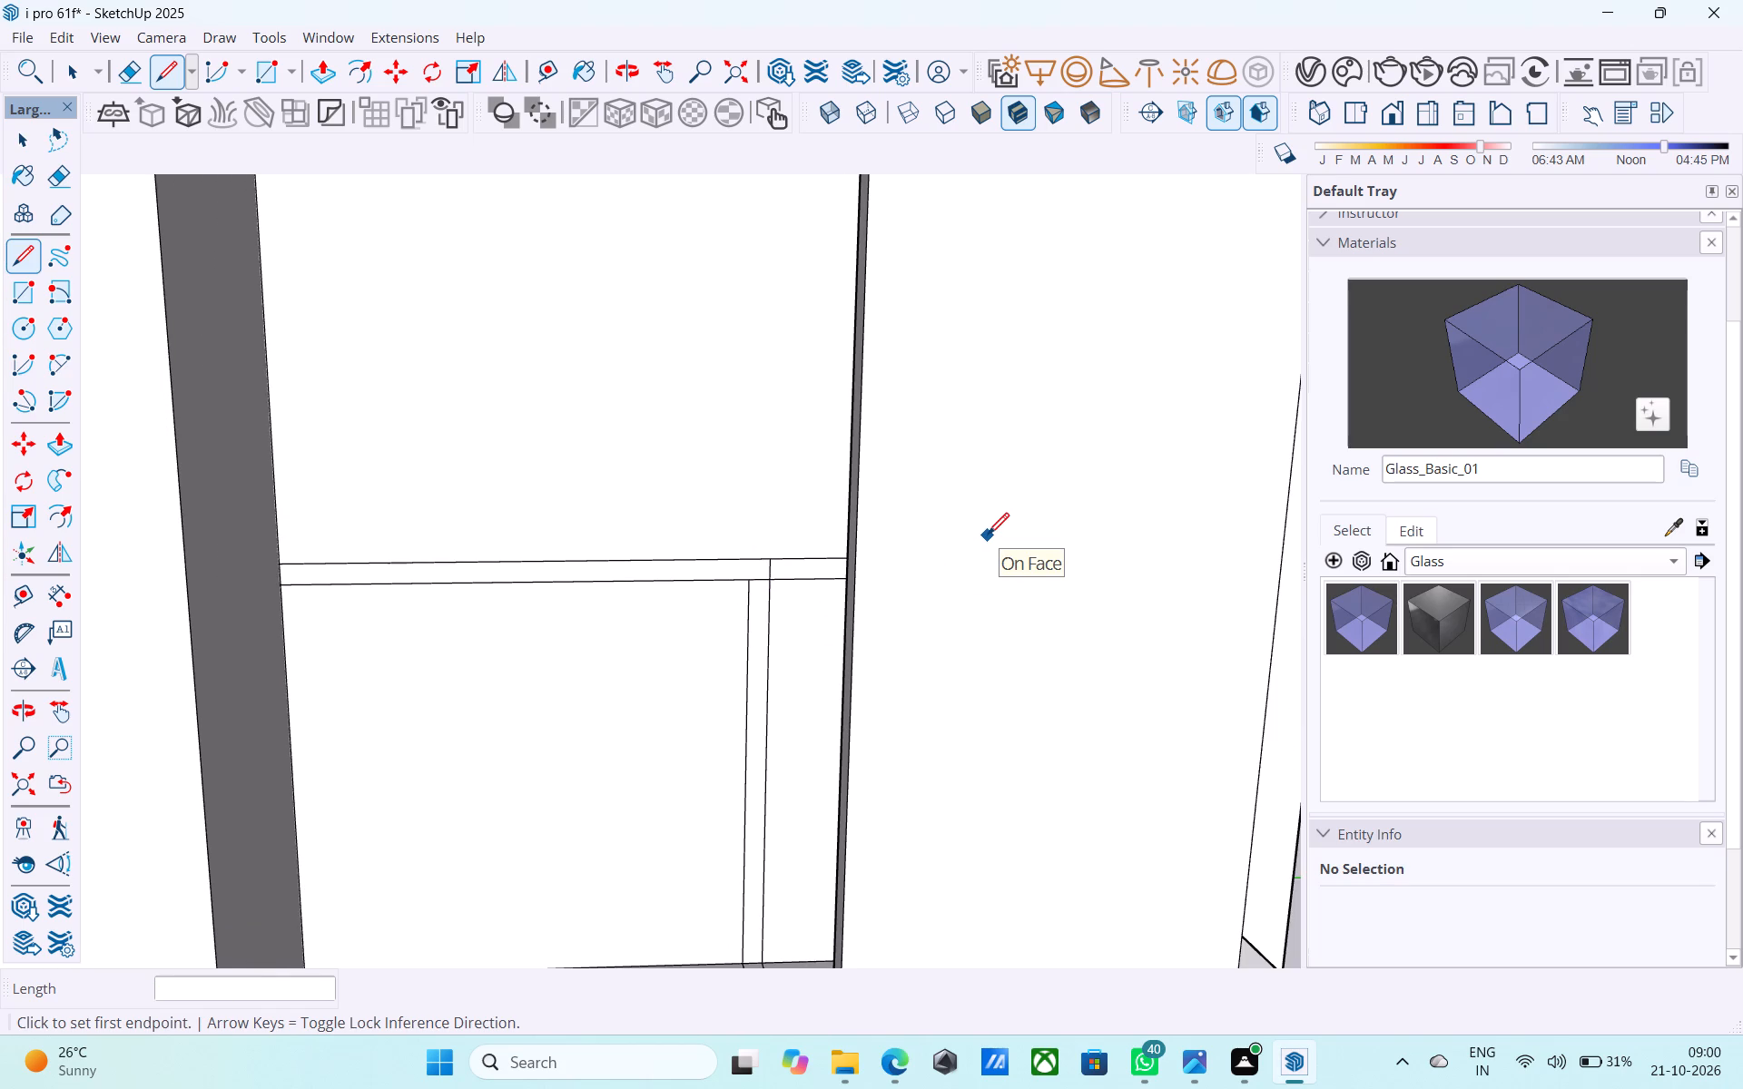
scroll(988, 536, "down", 1)
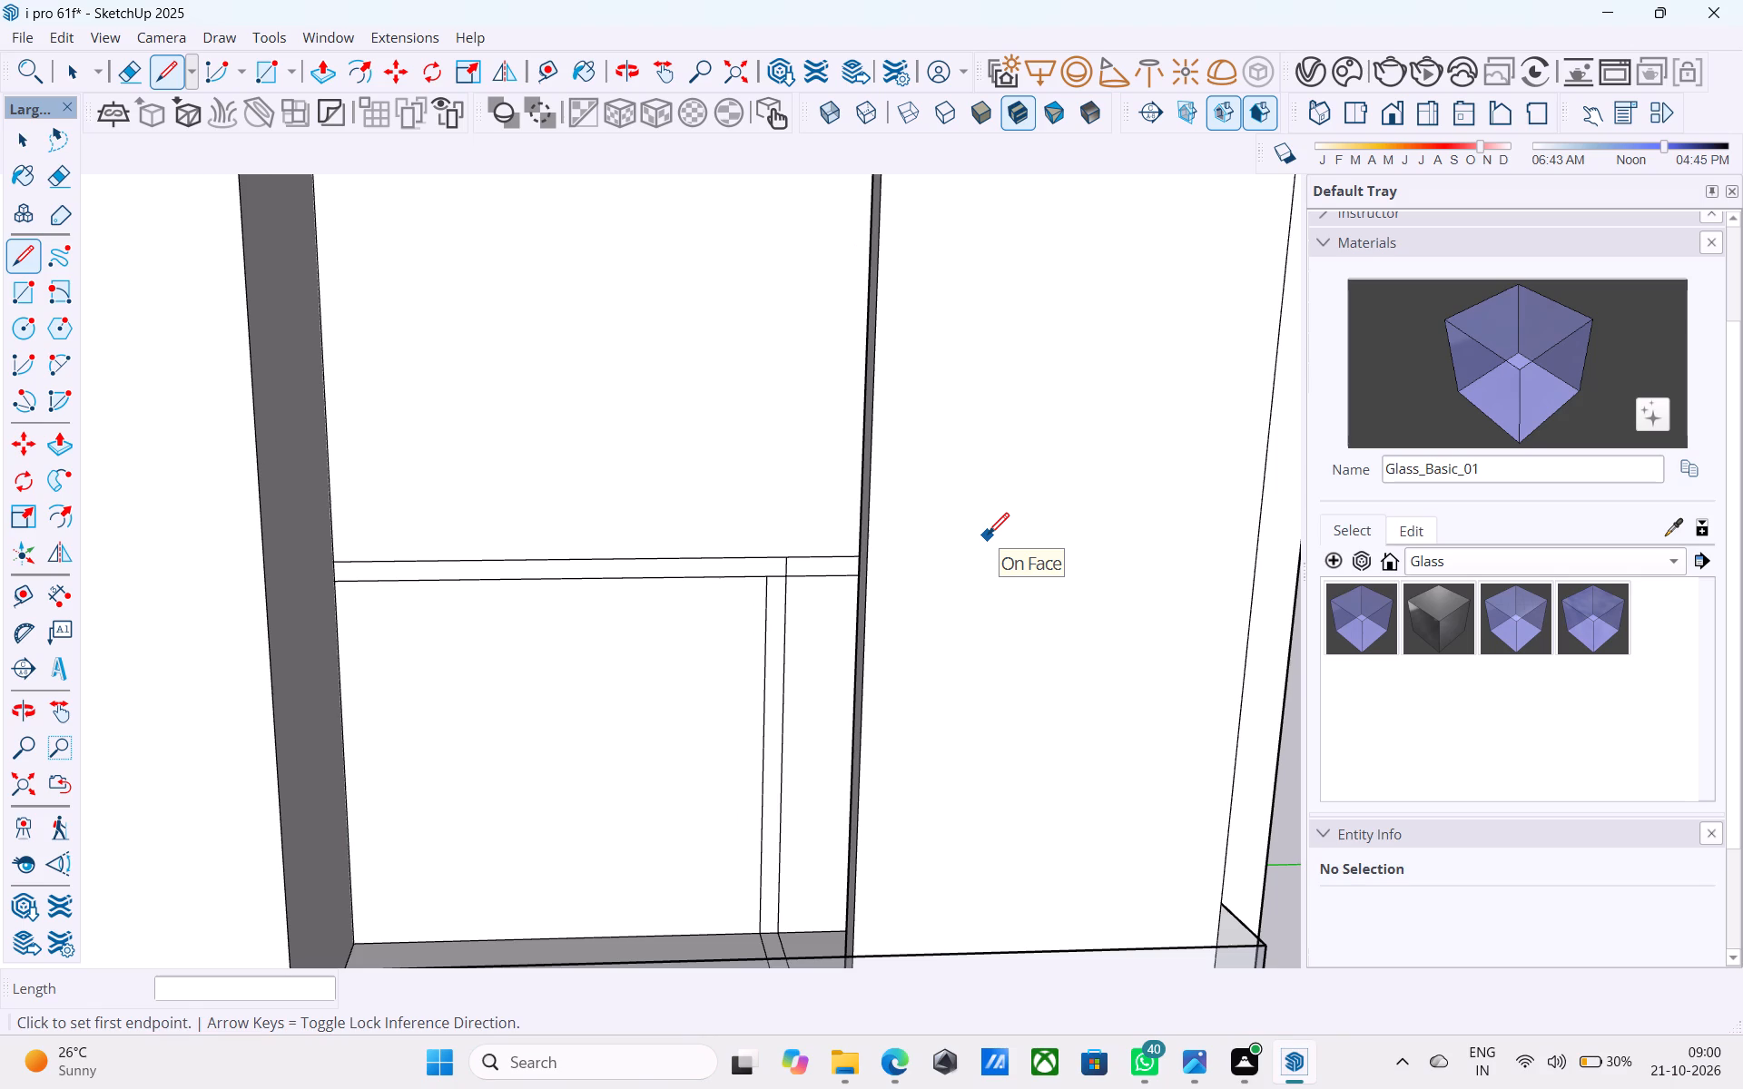
middle_click_drag(1049, 522, 1016, 525)
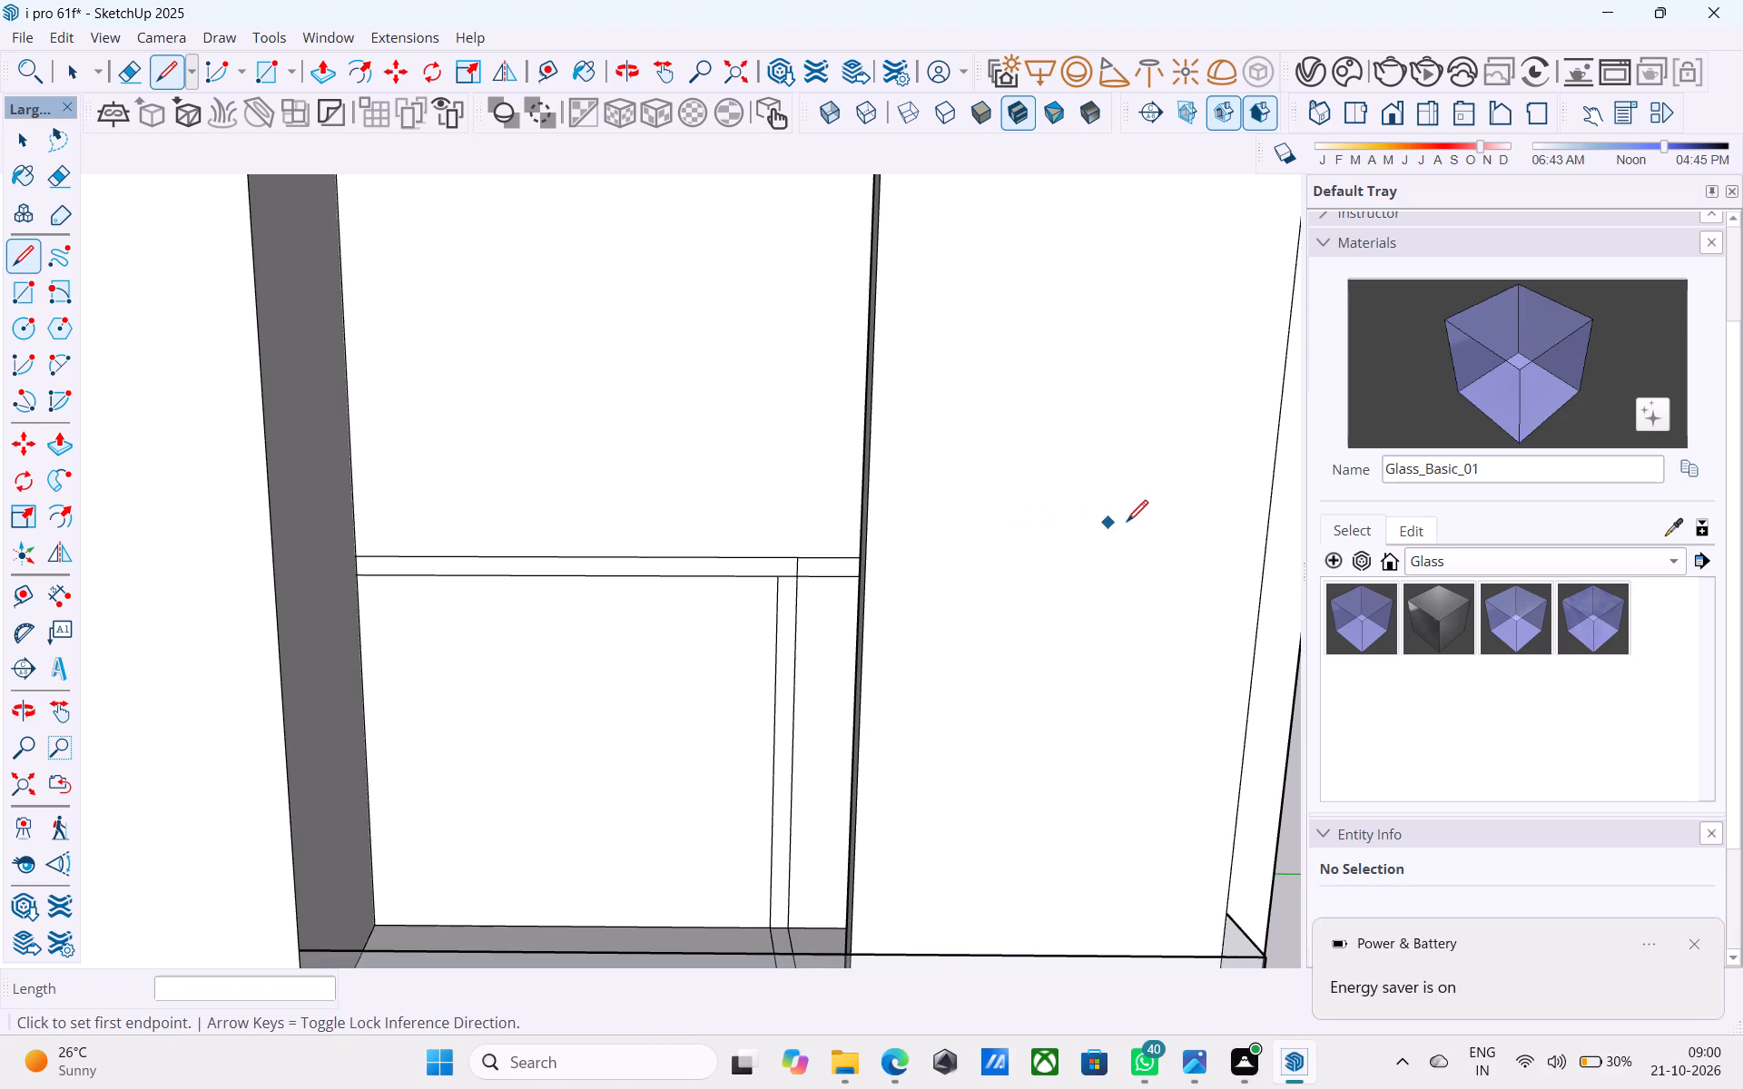
scroll(1132, 524, "down", 1)
middle_click_drag(939, 583, 922, 580)
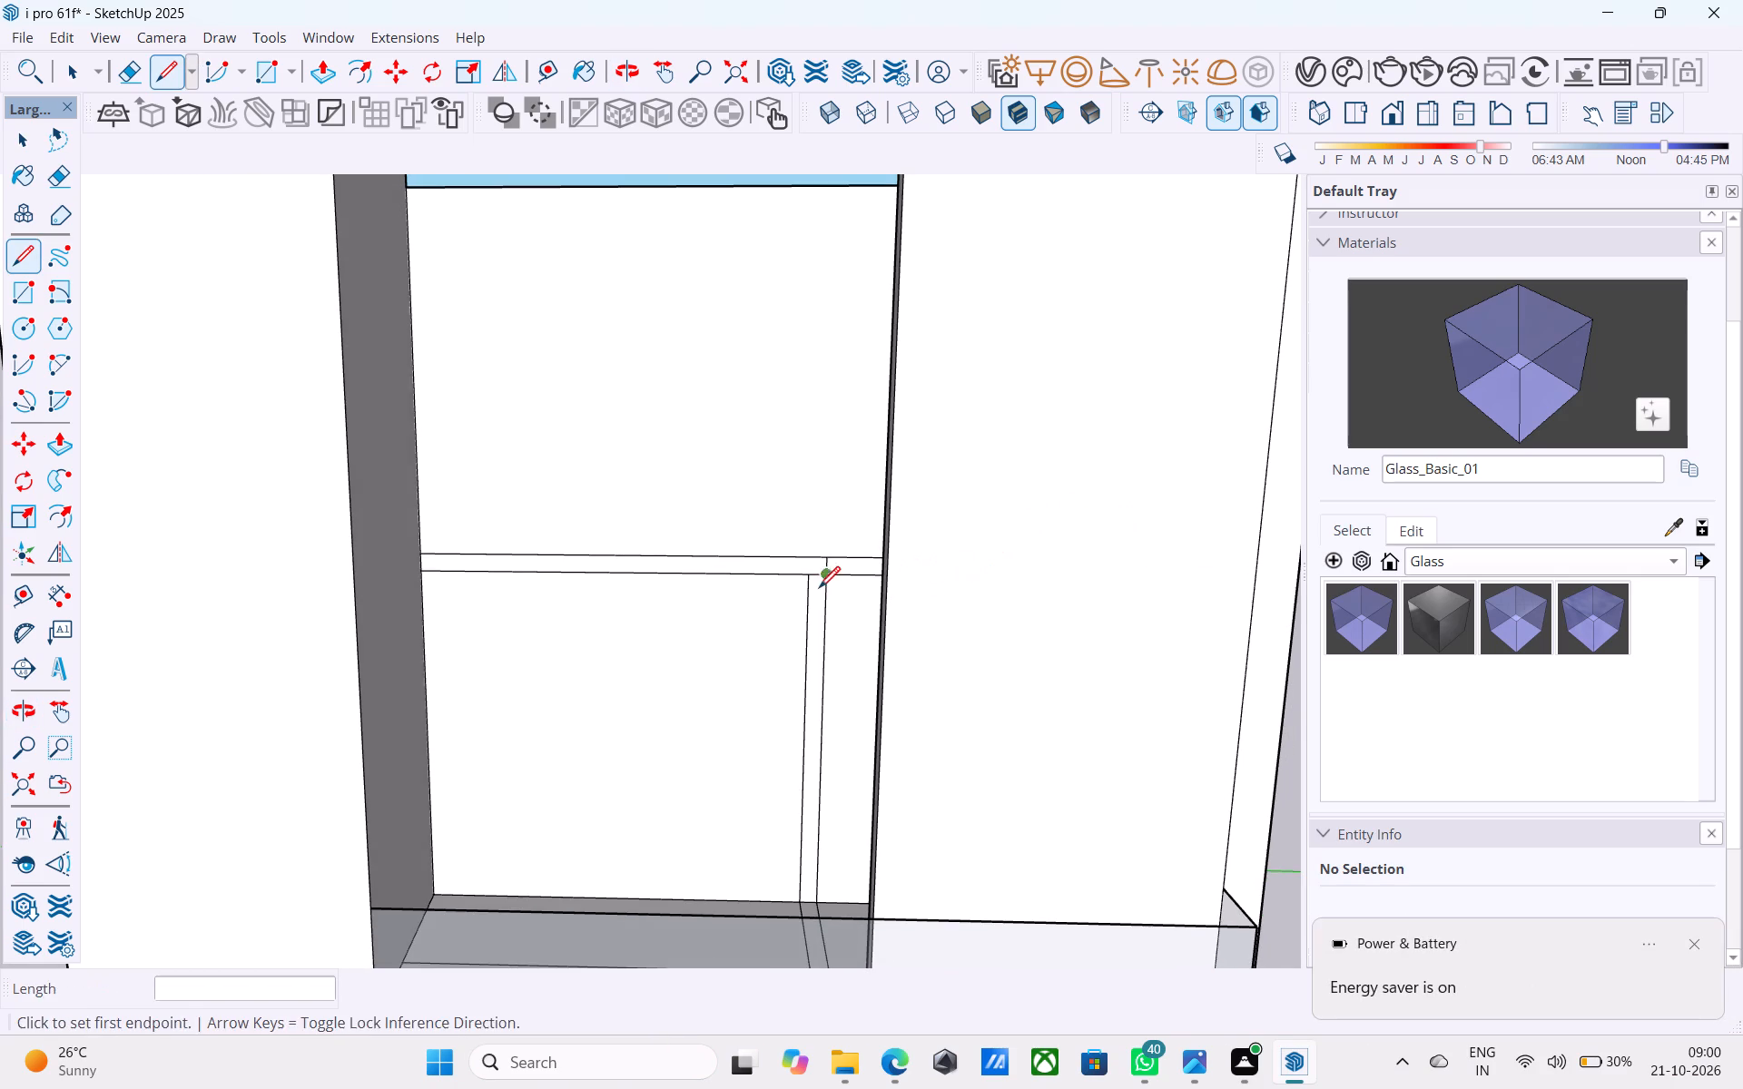
middle_click_drag(812, 592, 769, 582)
key("space")
scroll(554, 595, "up", 3)
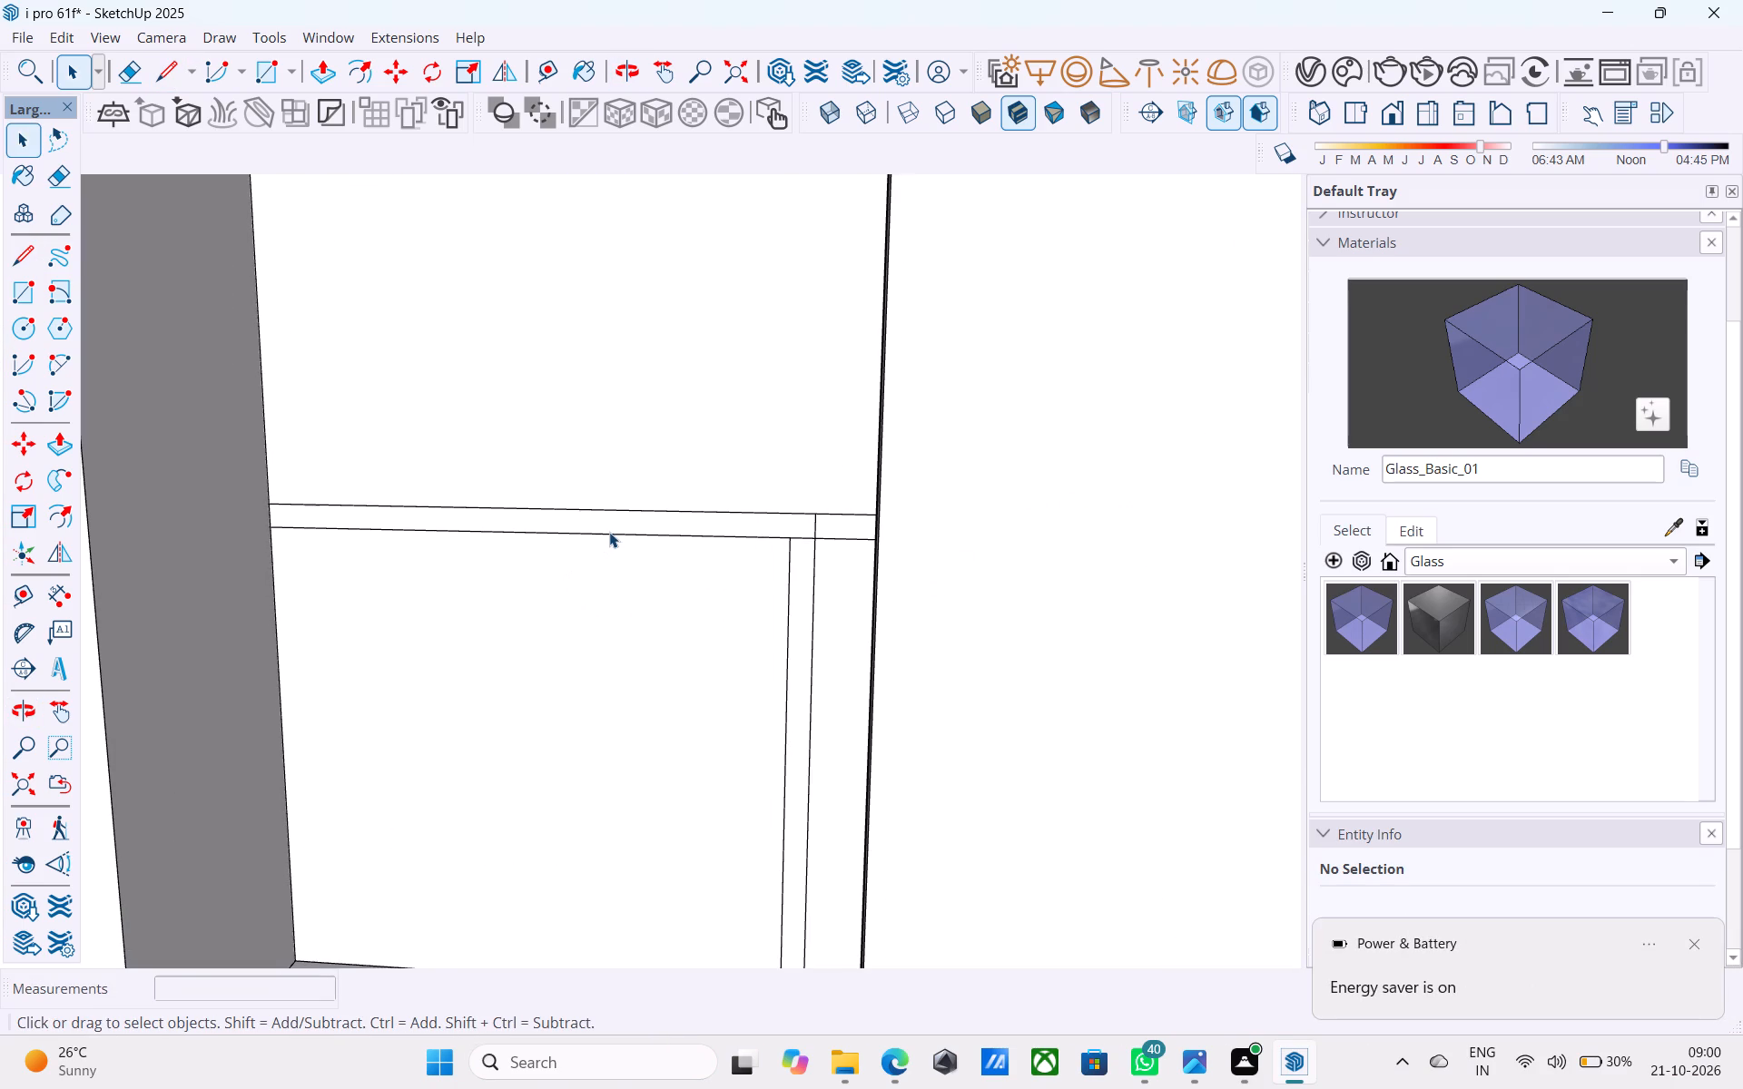
left_click(611, 529)
middle_click_drag(618, 518, 720, 492)
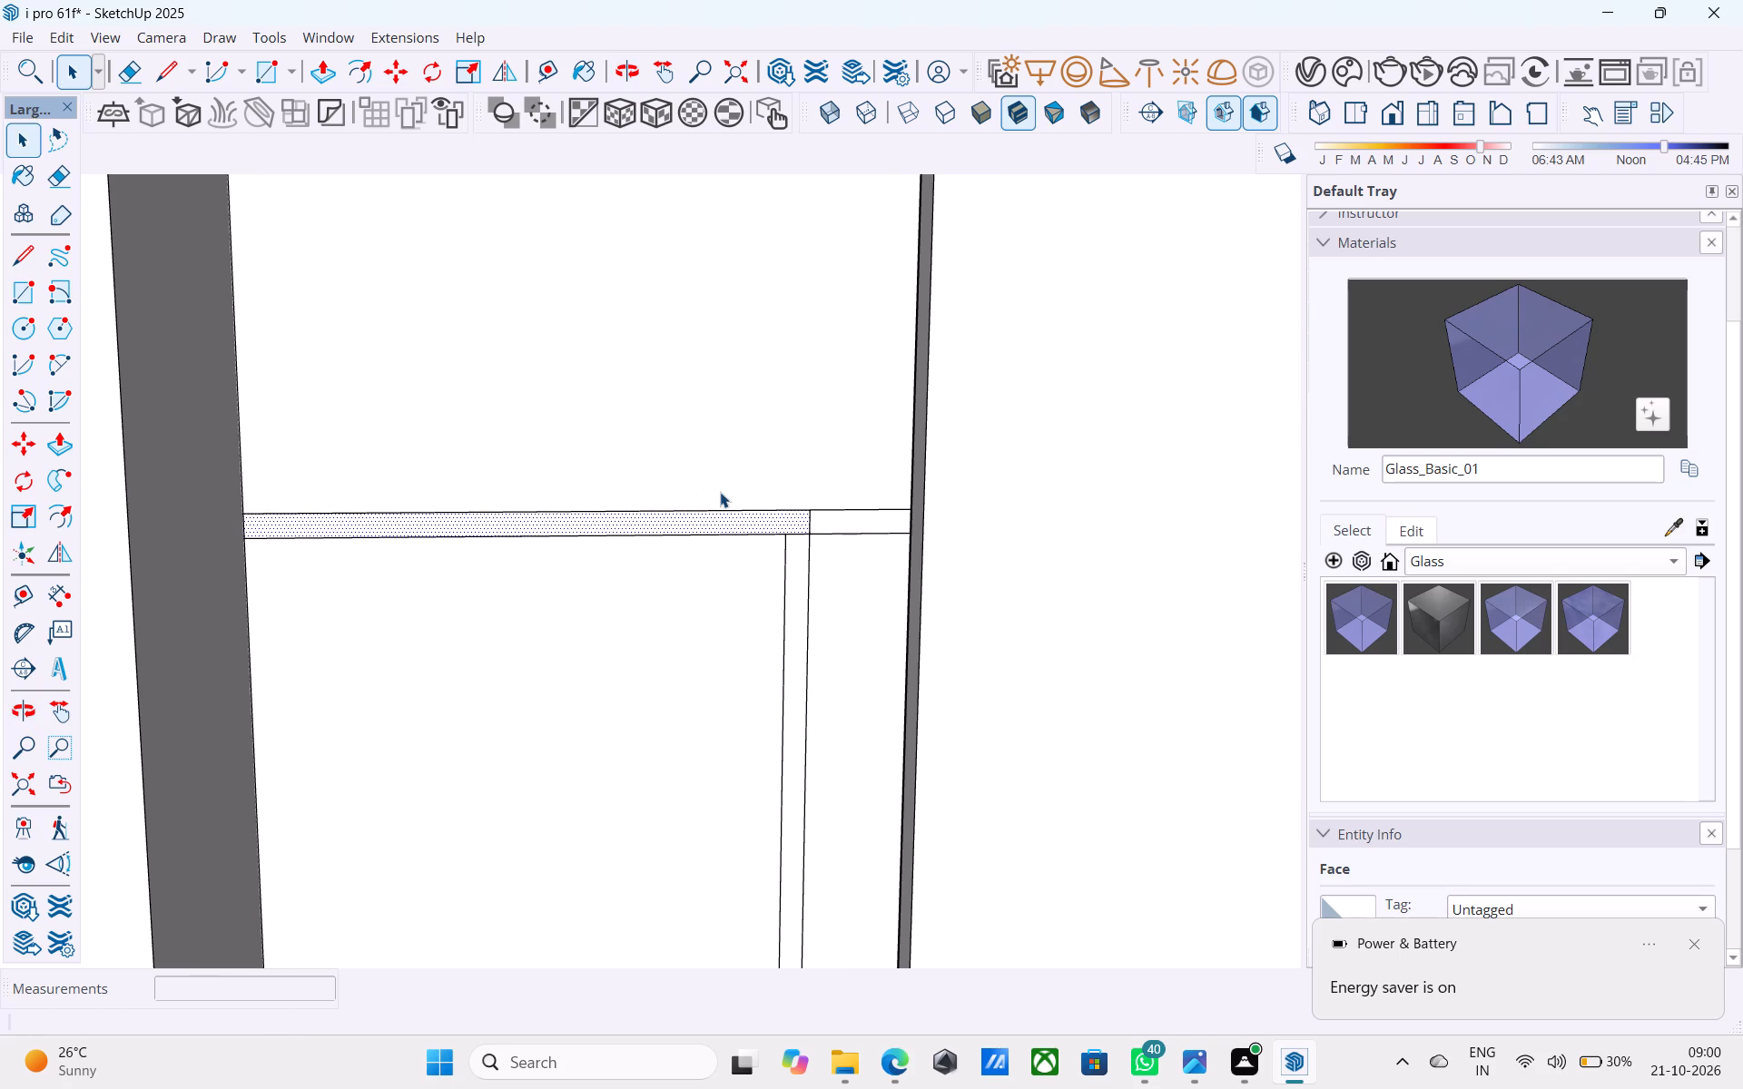
scroll(946, 456, "down", 2)
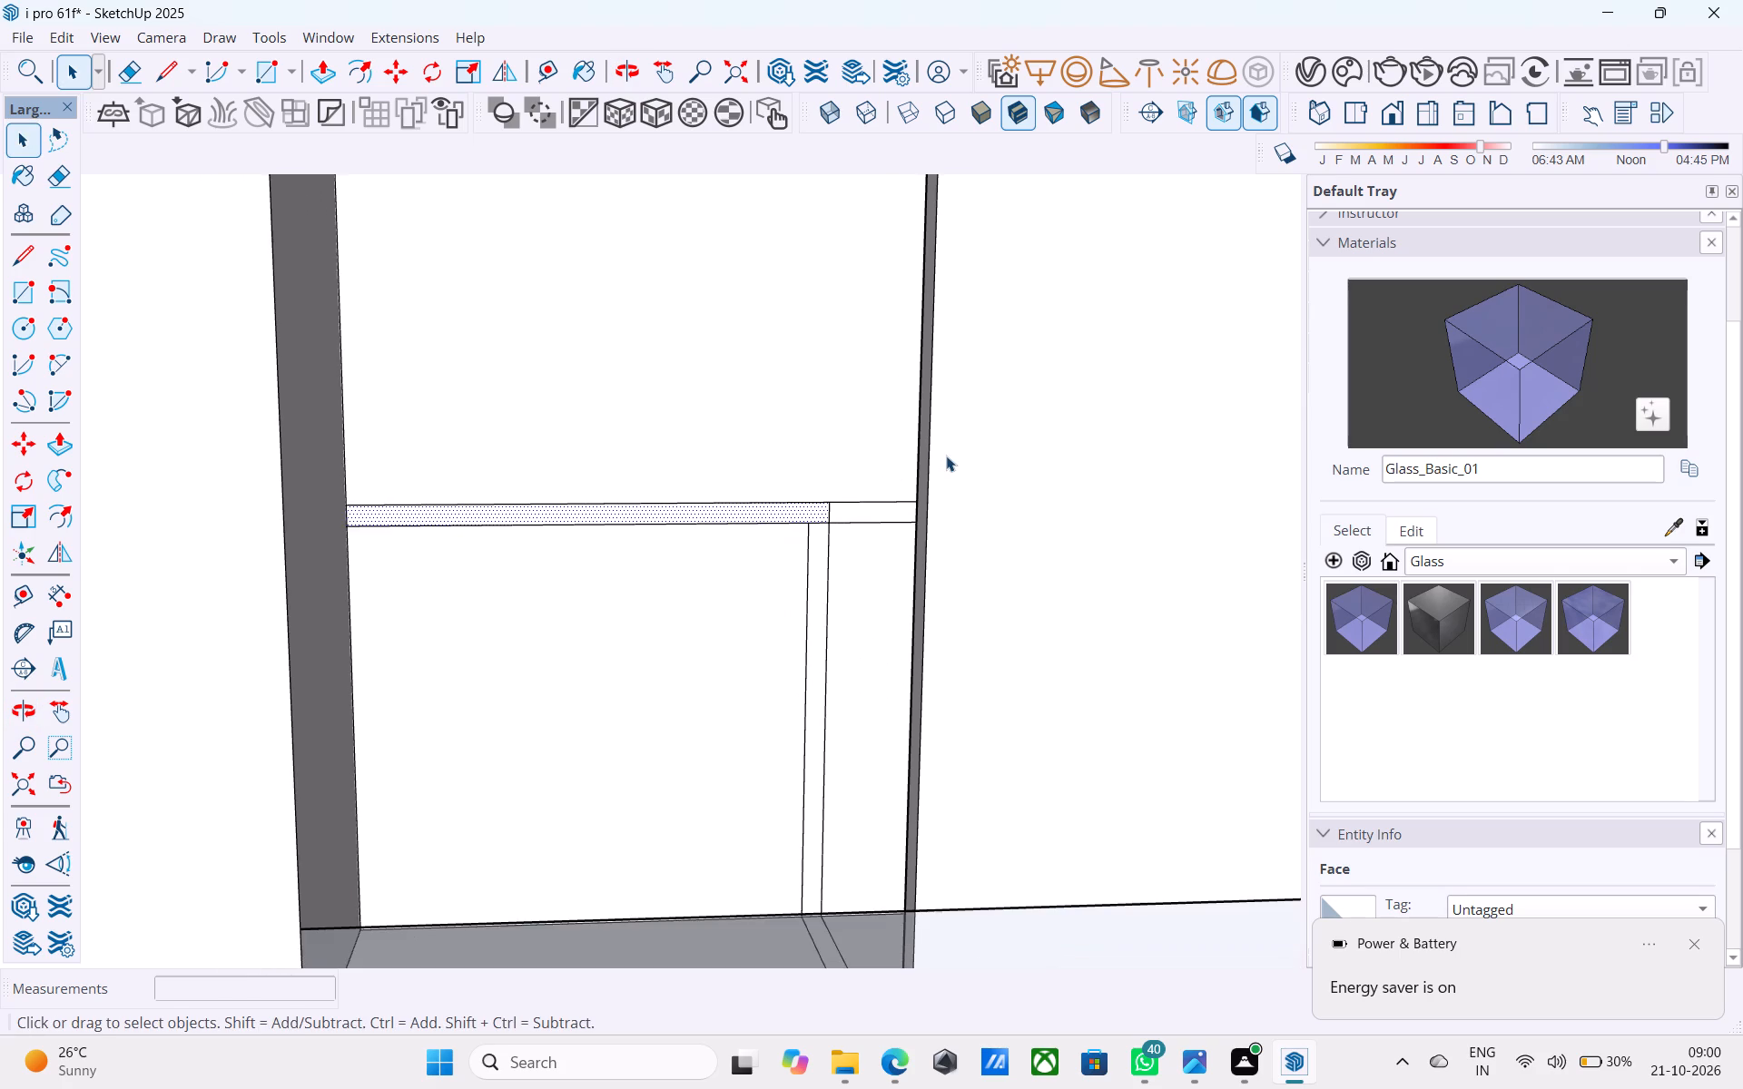
middle_click_drag(946, 454, 928, 457)
middle_click_drag(928, 457, 904, 506)
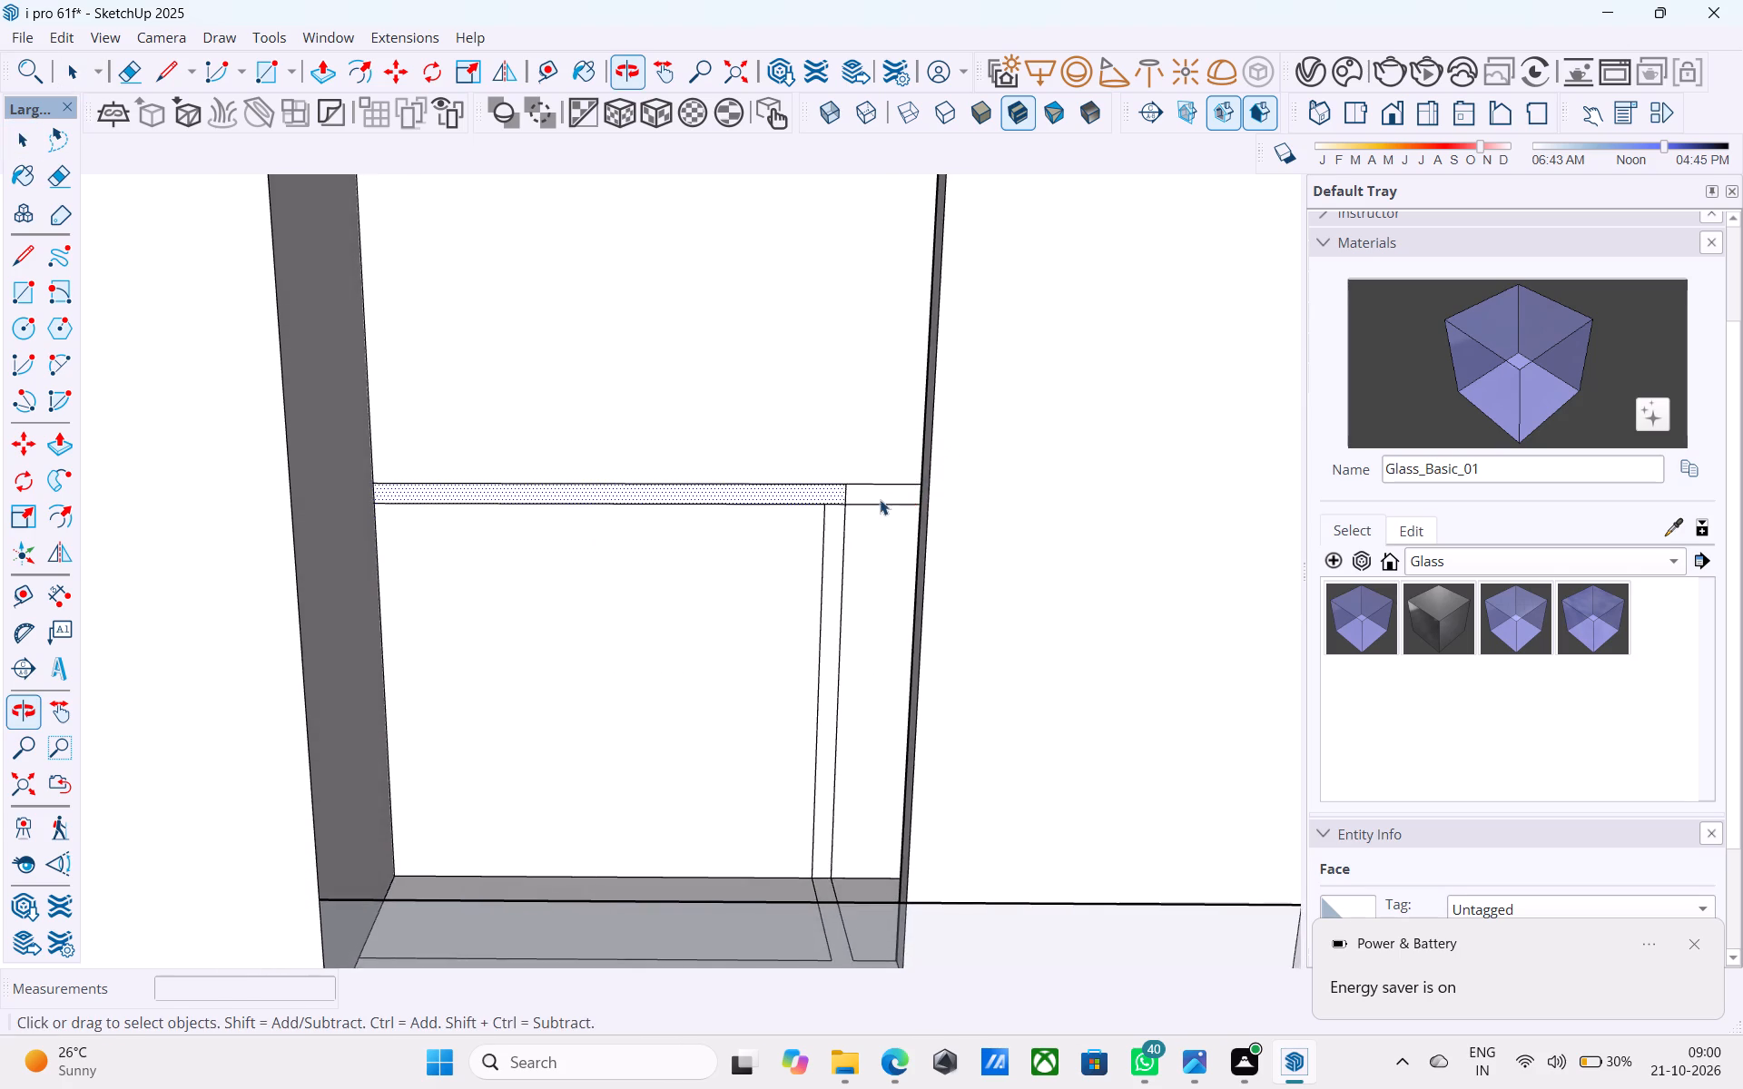
scroll(875, 496, "down", 5)
middle_click_drag(763, 594, 700, 558)
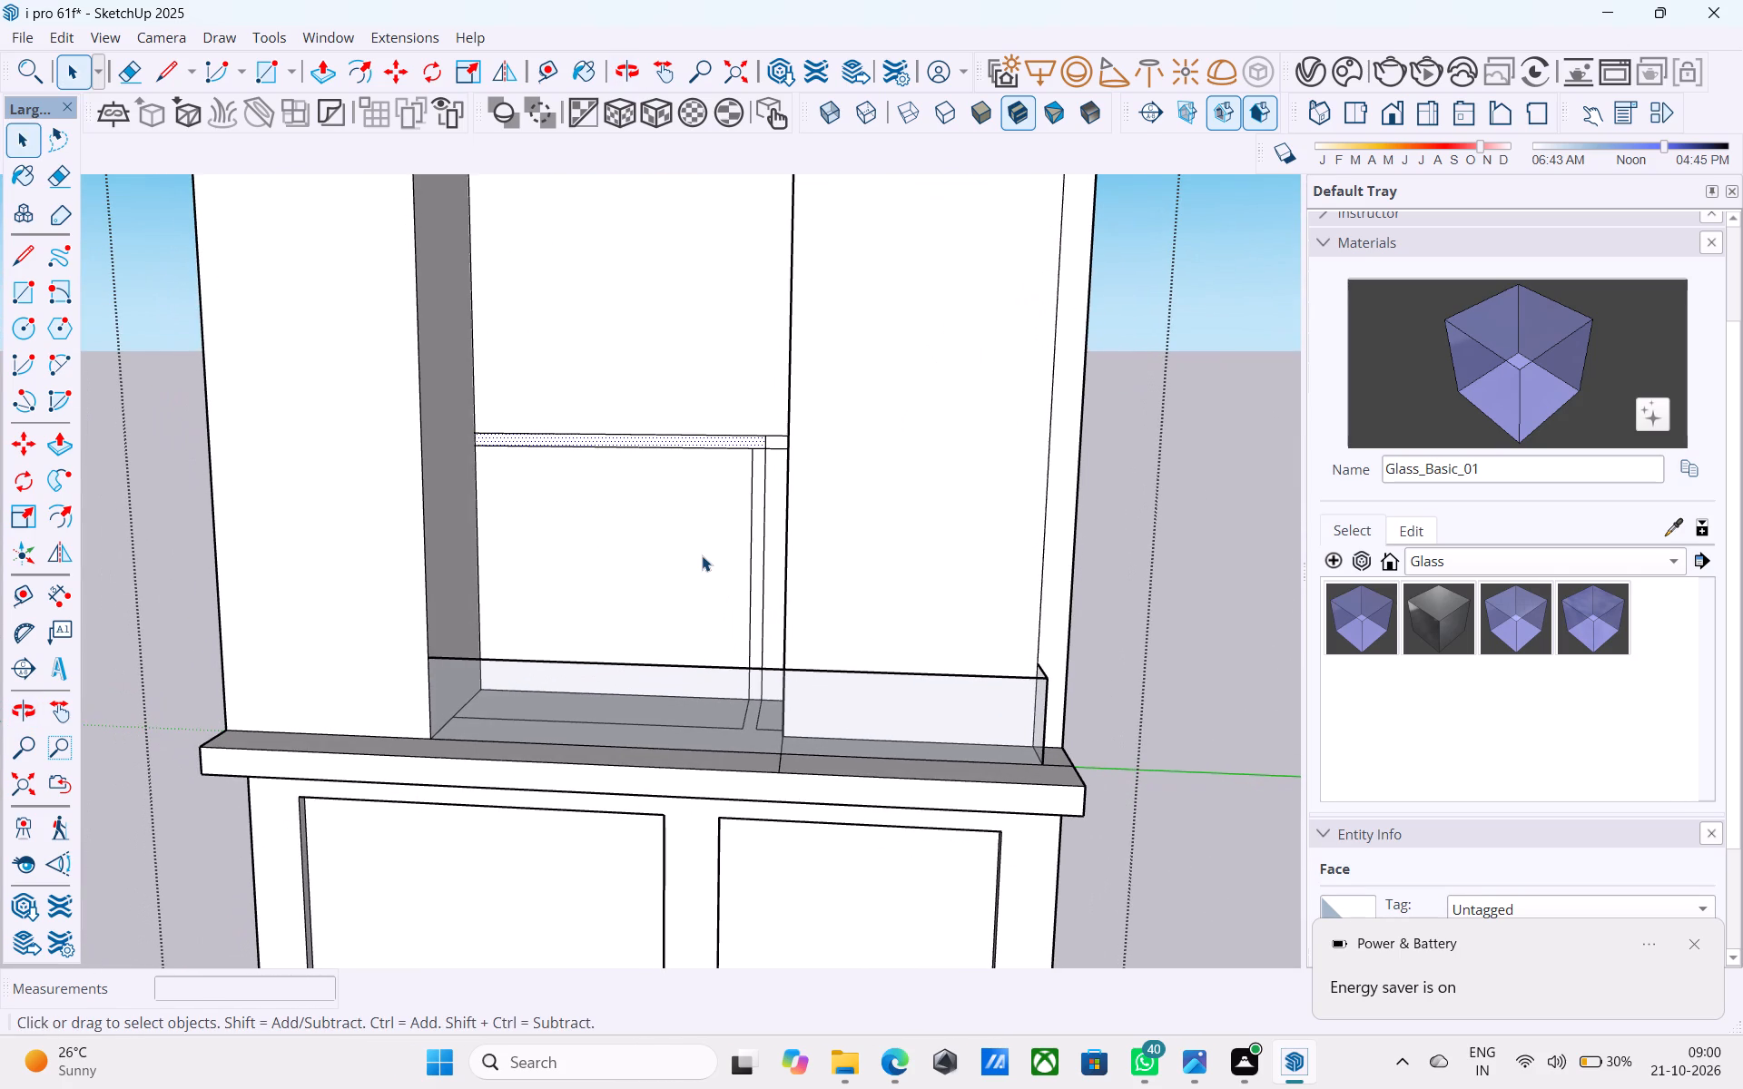
middle_click_drag(705, 548, 735, 554)
scroll(735, 554, "up", 3)
scroll(735, 554, "down", 4)
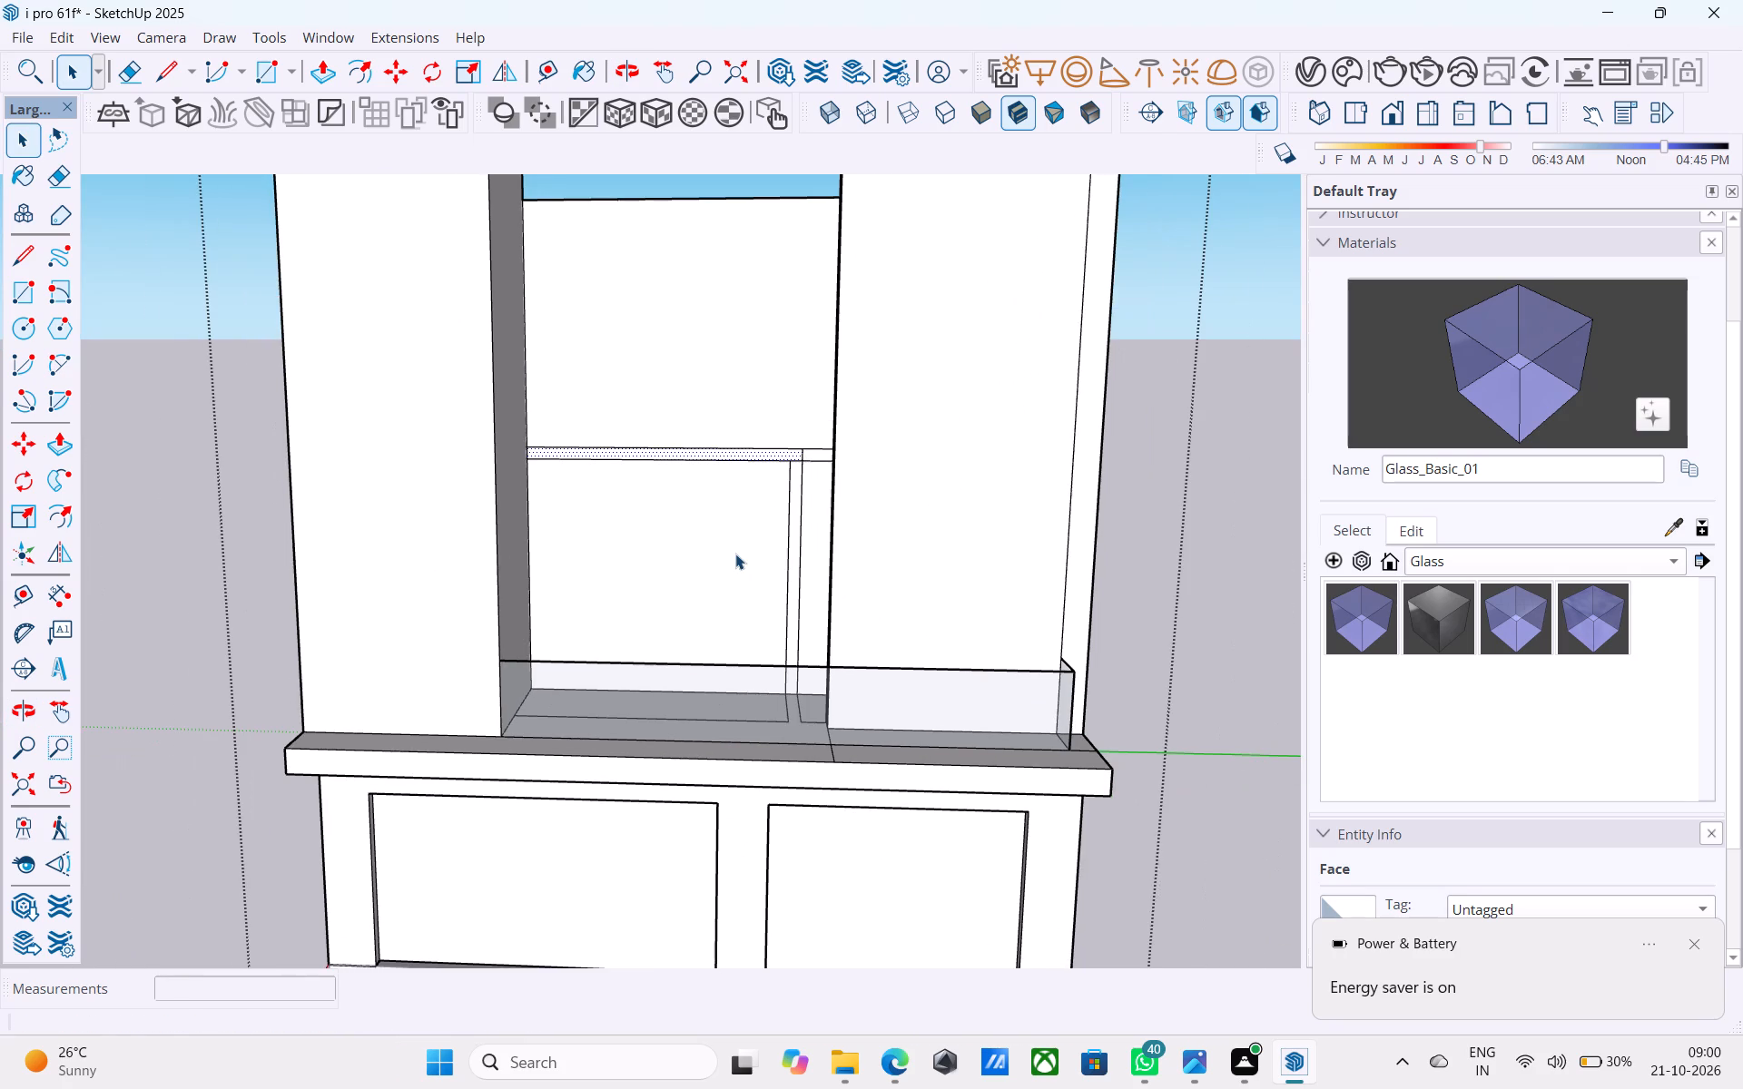
scroll(737, 549, "down", 3)
middle_click_drag(737, 548, 773, 525)
scroll(773, 524, "up", 4)
middle_click_drag(776, 520, 799, 581)
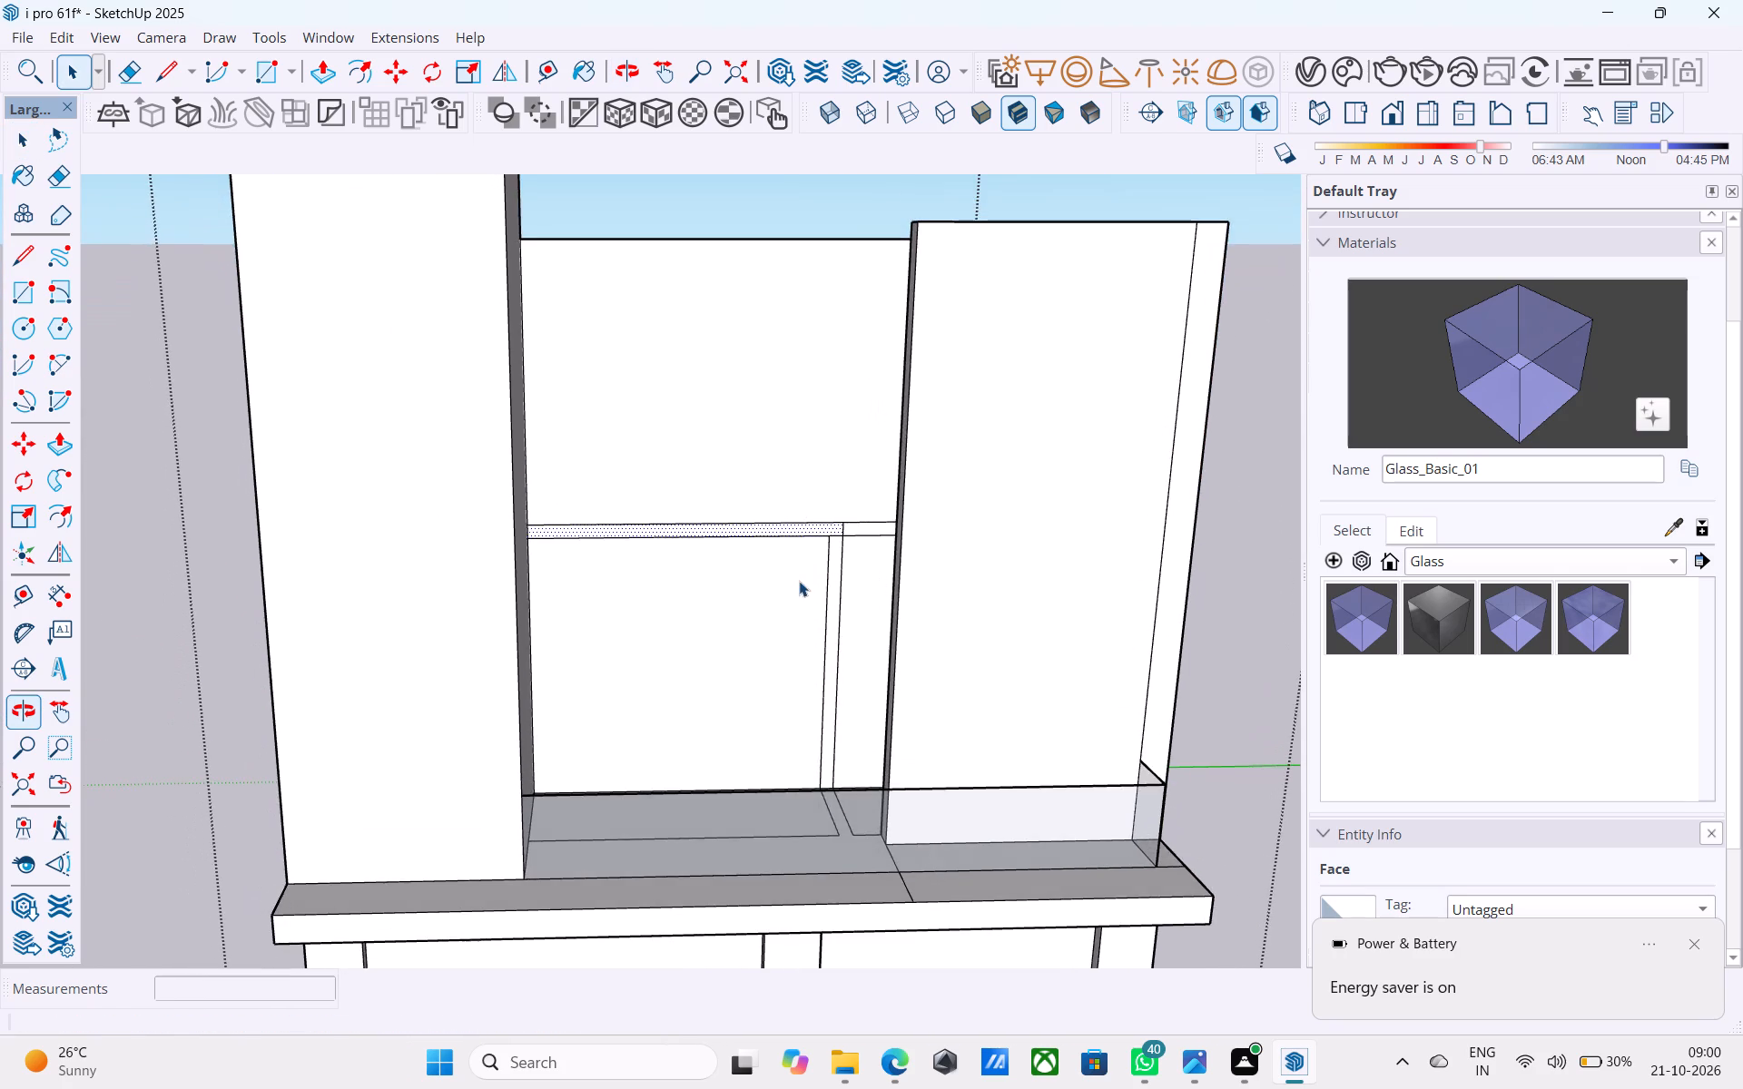
scroll(803, 532, "down", 5)
middle_click_drag(817, 555, 861, 621)
scroll(883, 687, "up", 4)
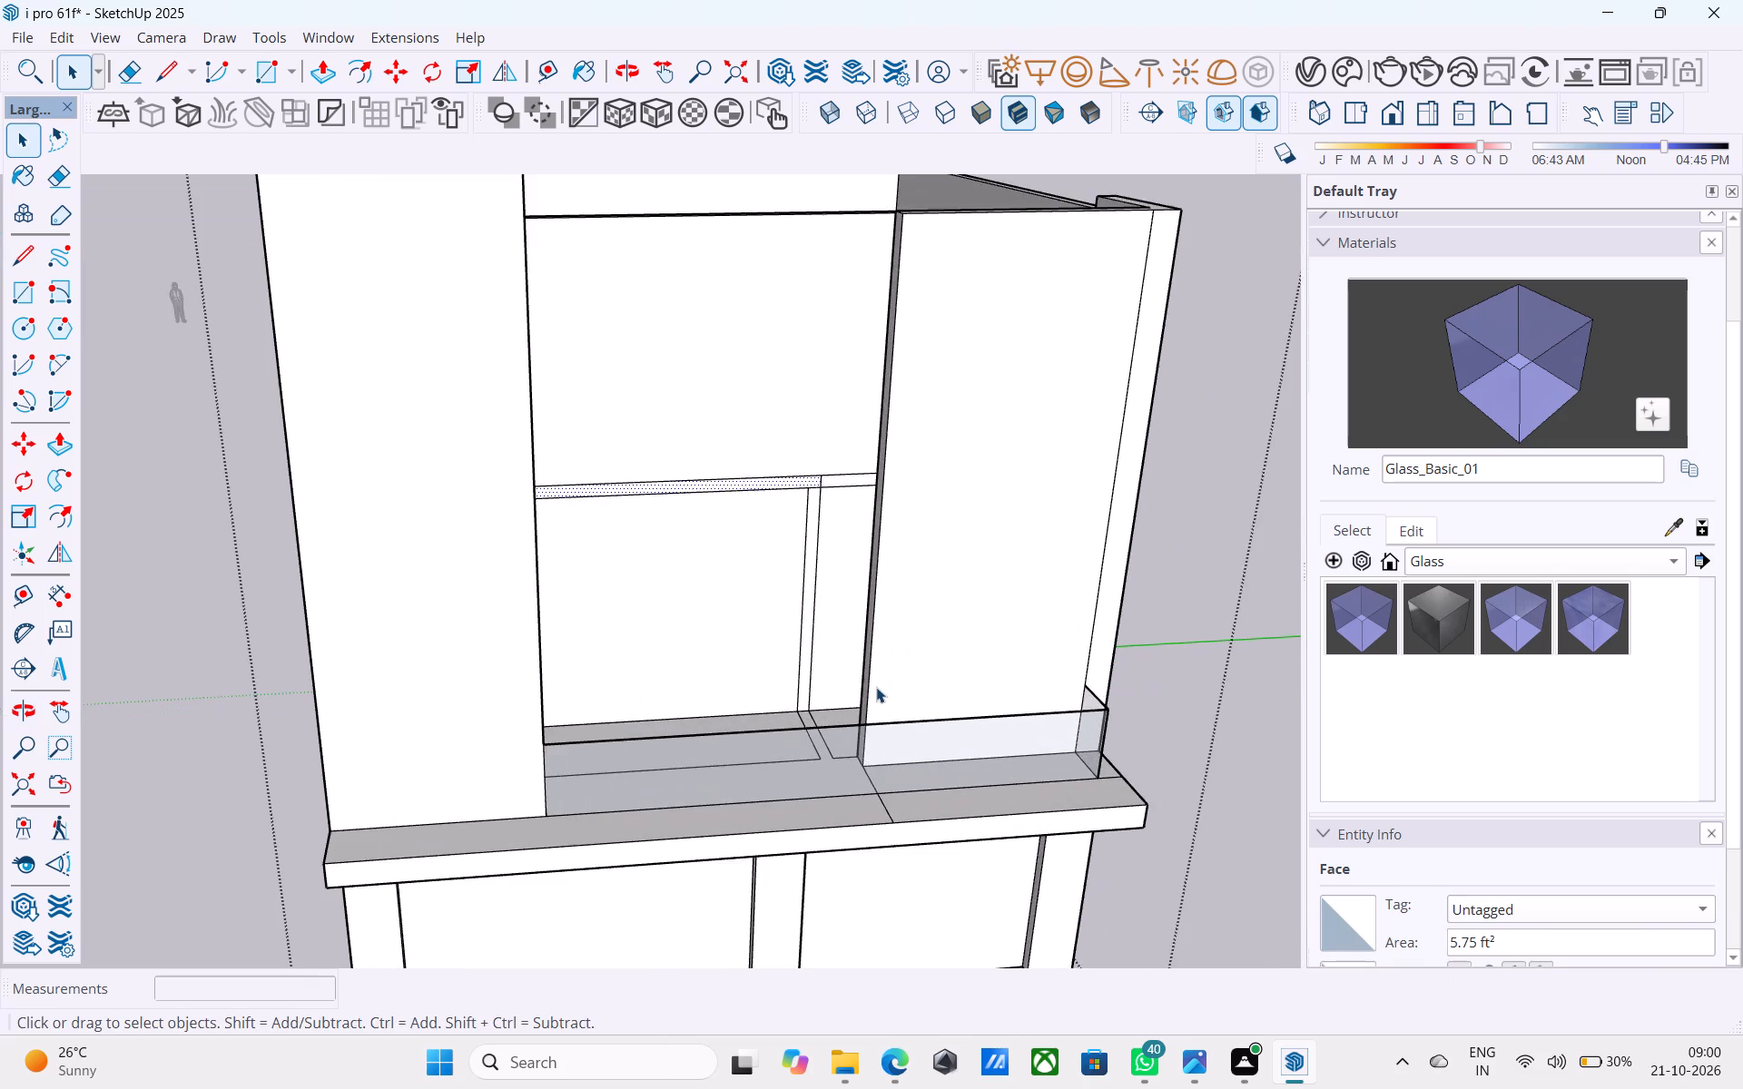
middle_click_drag(864, 690, 866, 724)
scroll(816, 607, "down", 5)
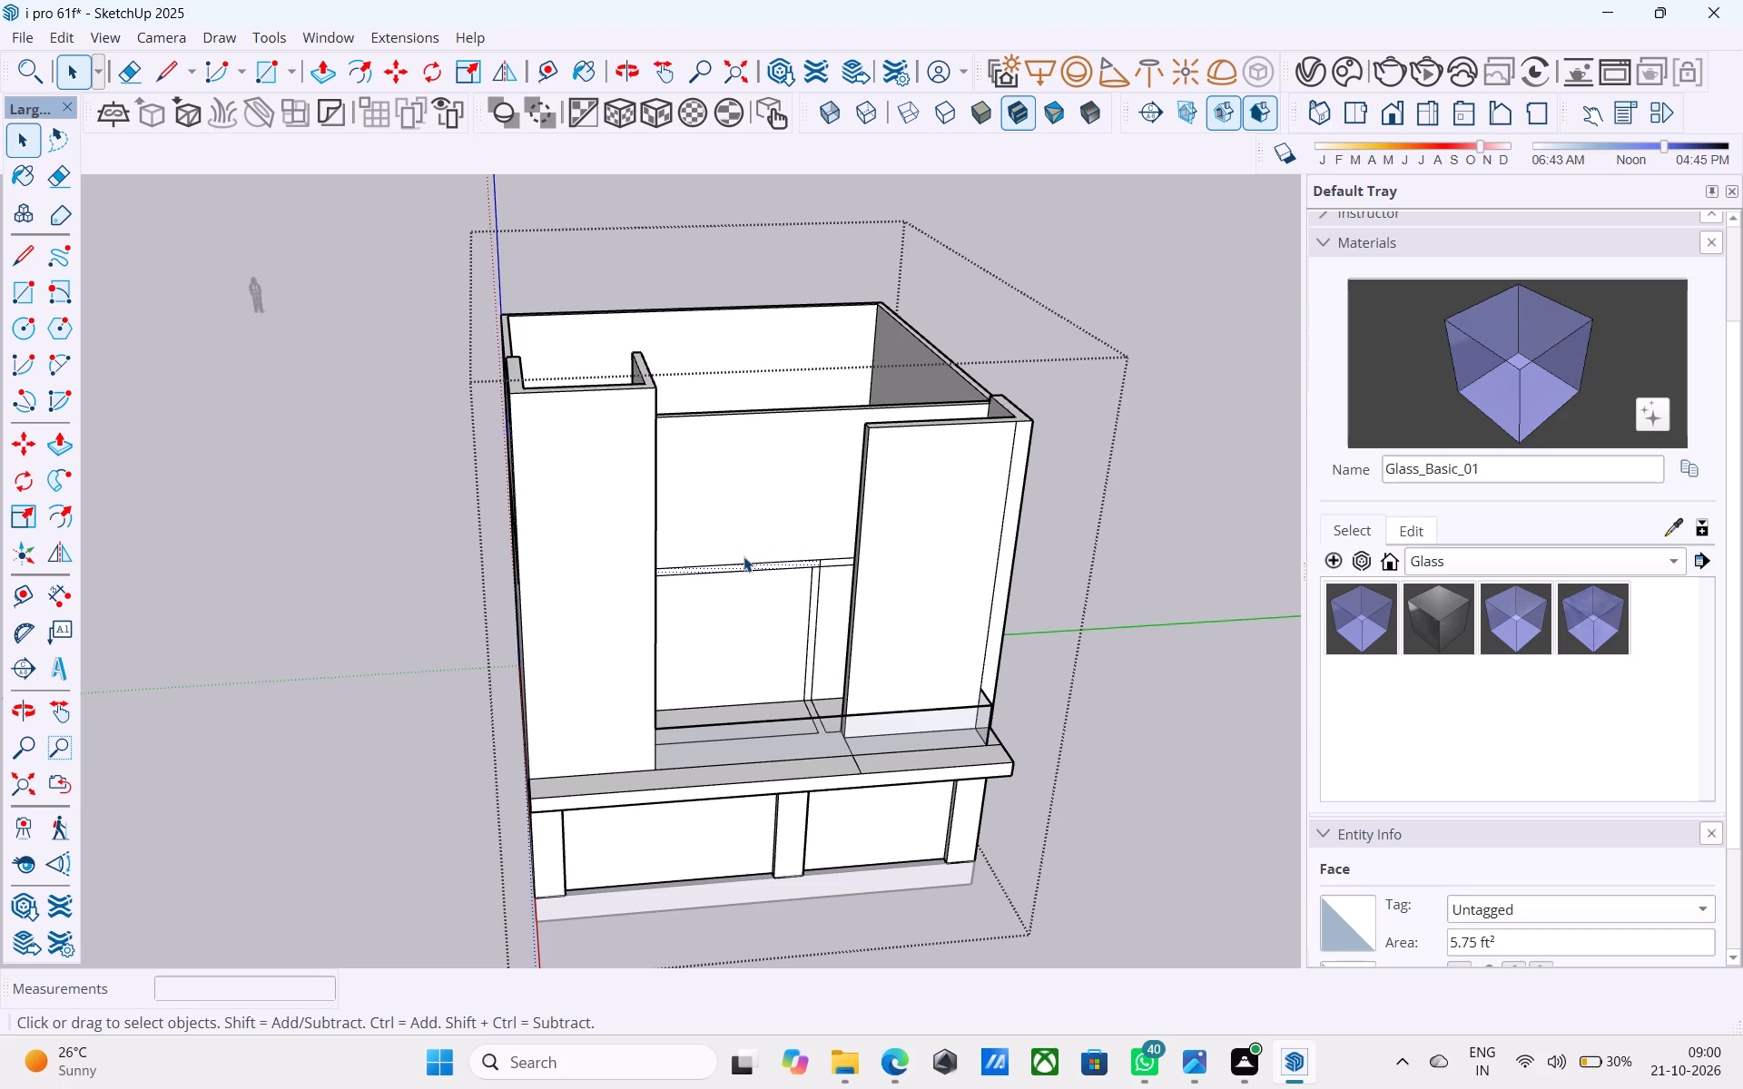
scroll(743, 557, "up", 1)
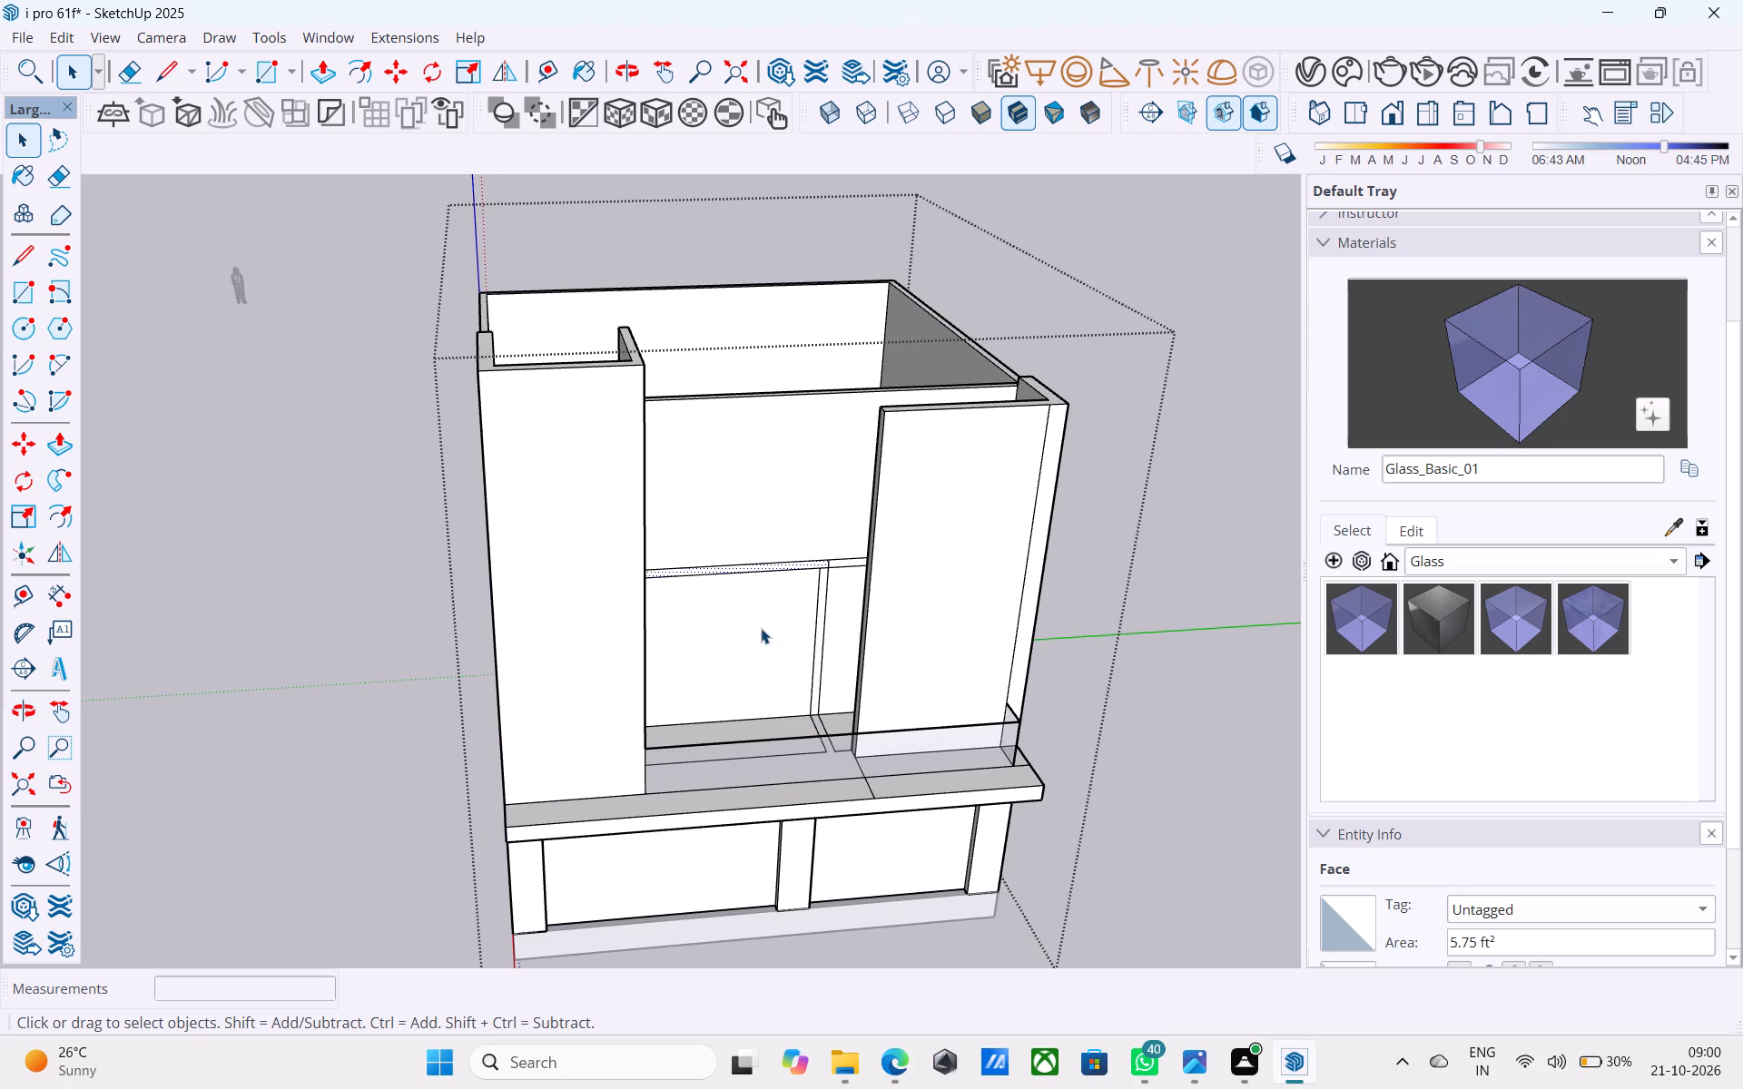
middle_click_drag(759, 626, 753, 672)
scroll(838, 747, "up", 4)
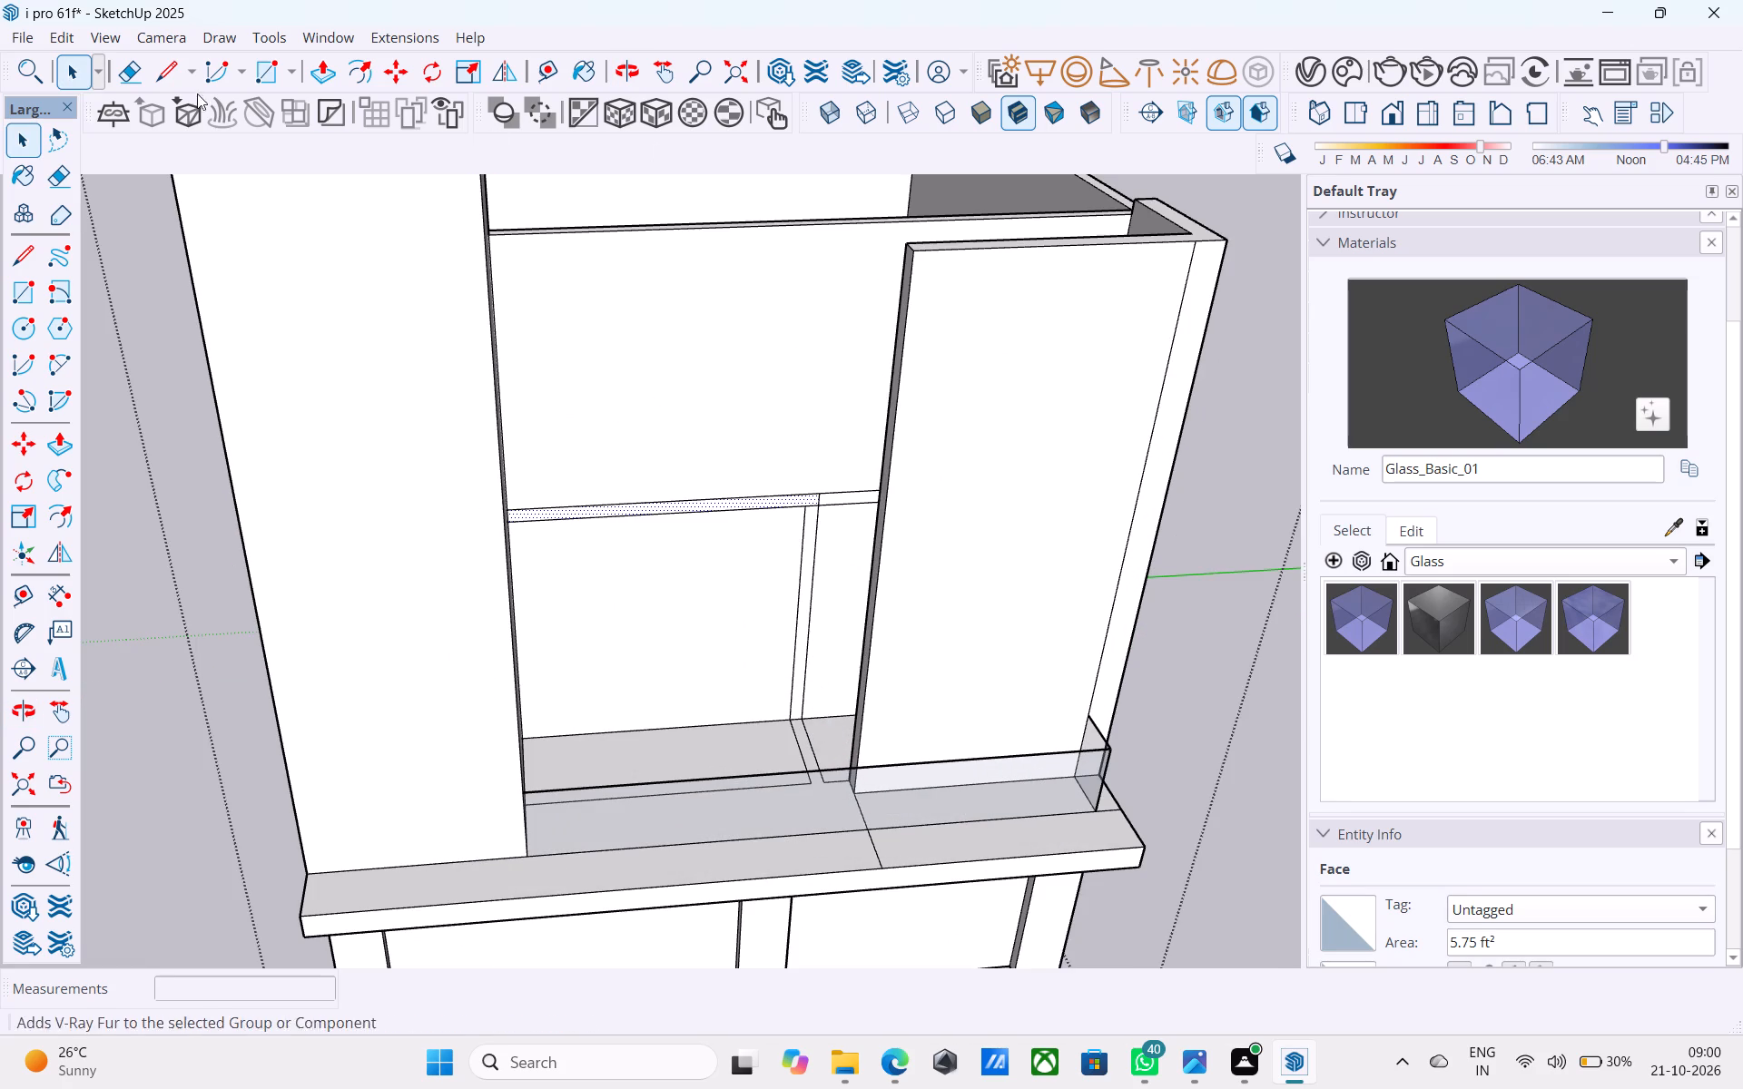
Draw a 4' line on the balcony floor from the projecting wall to the front wall, continuing 10' 6" up to the band's top edge.
left_click(173, 69)
scroll(612, 405, "down", 1)
middle_click_drag(612, 407, 684, 574)
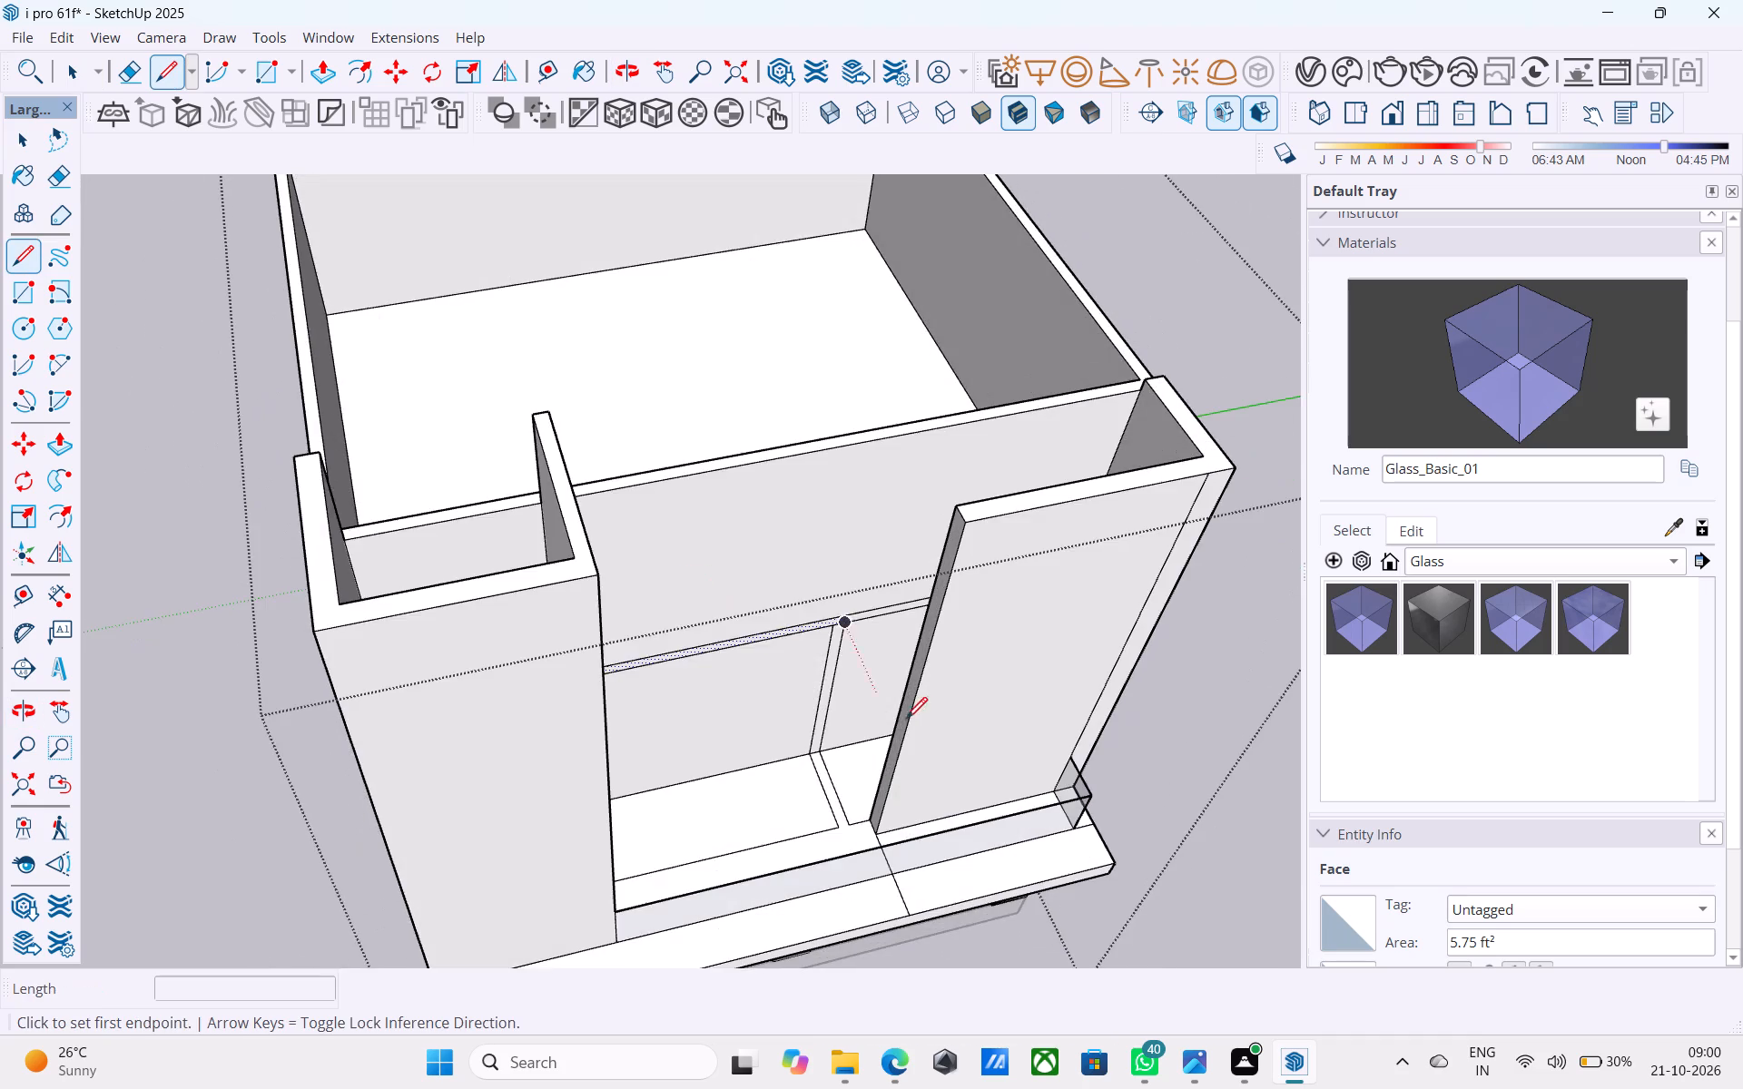
scroll(911, 722, "up", 8)
left_click(841, 881)
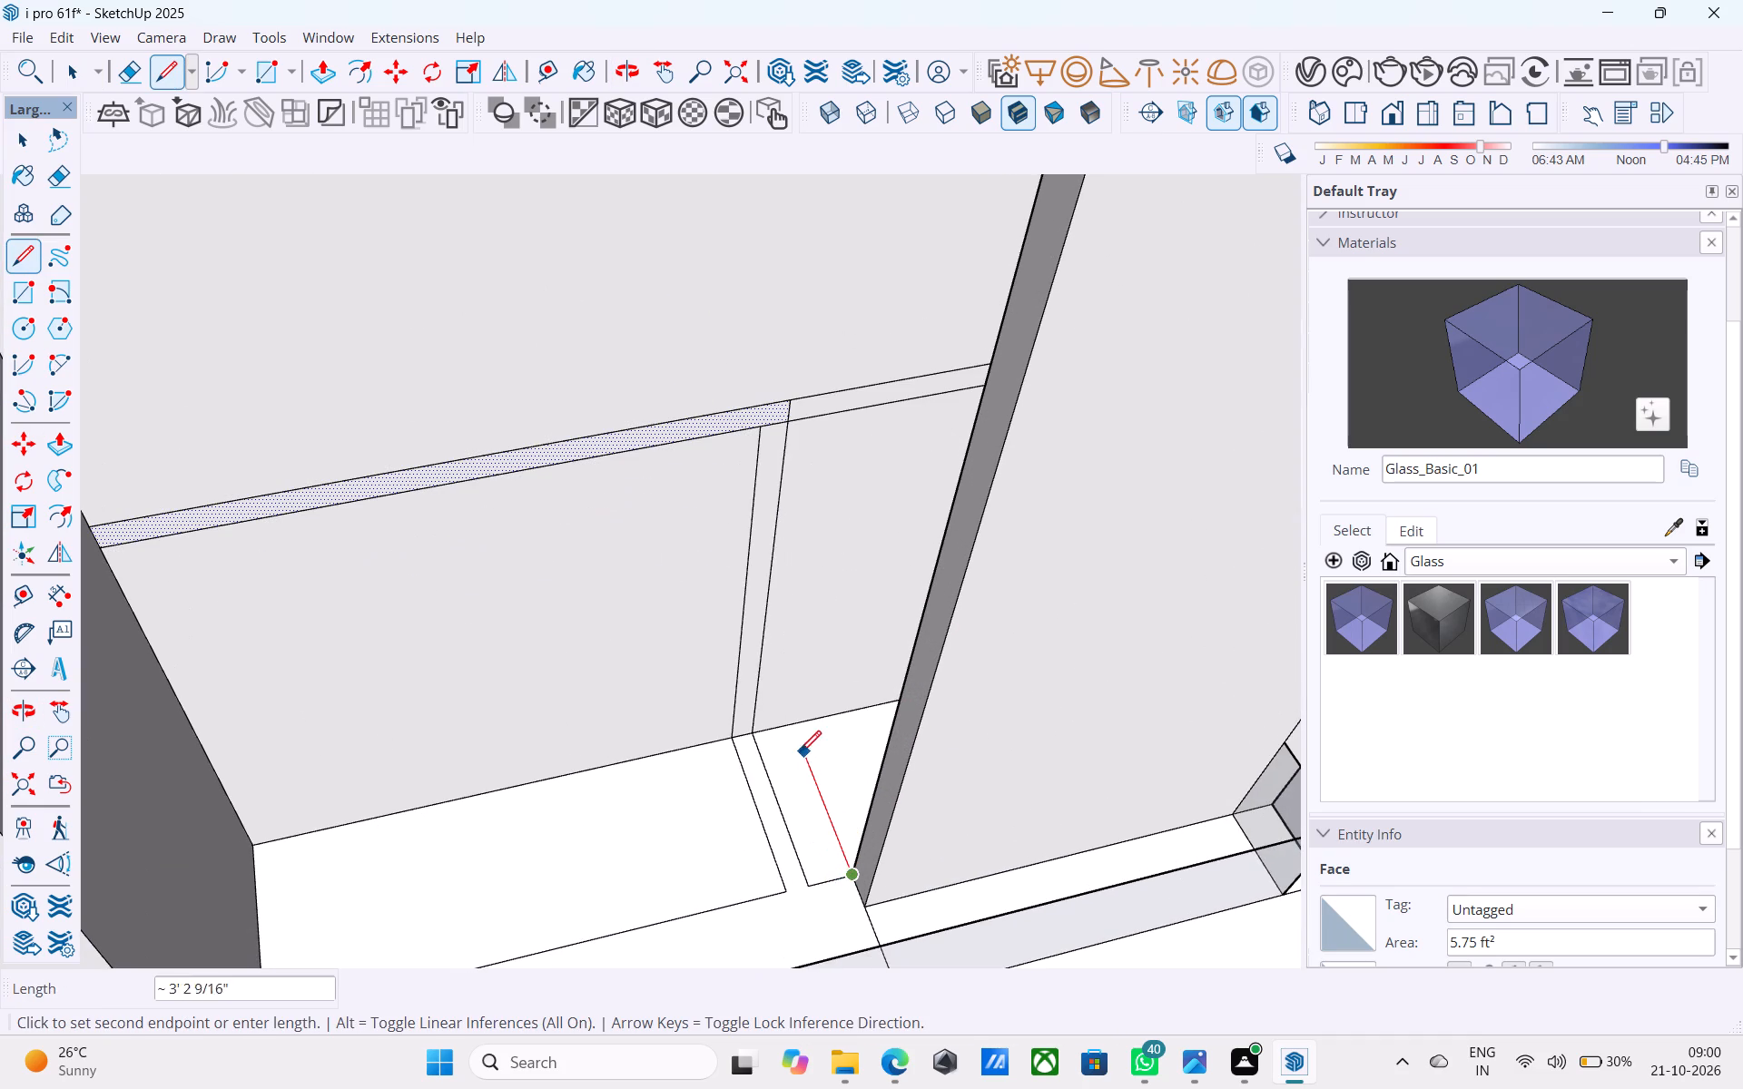
left_click(792, 729)
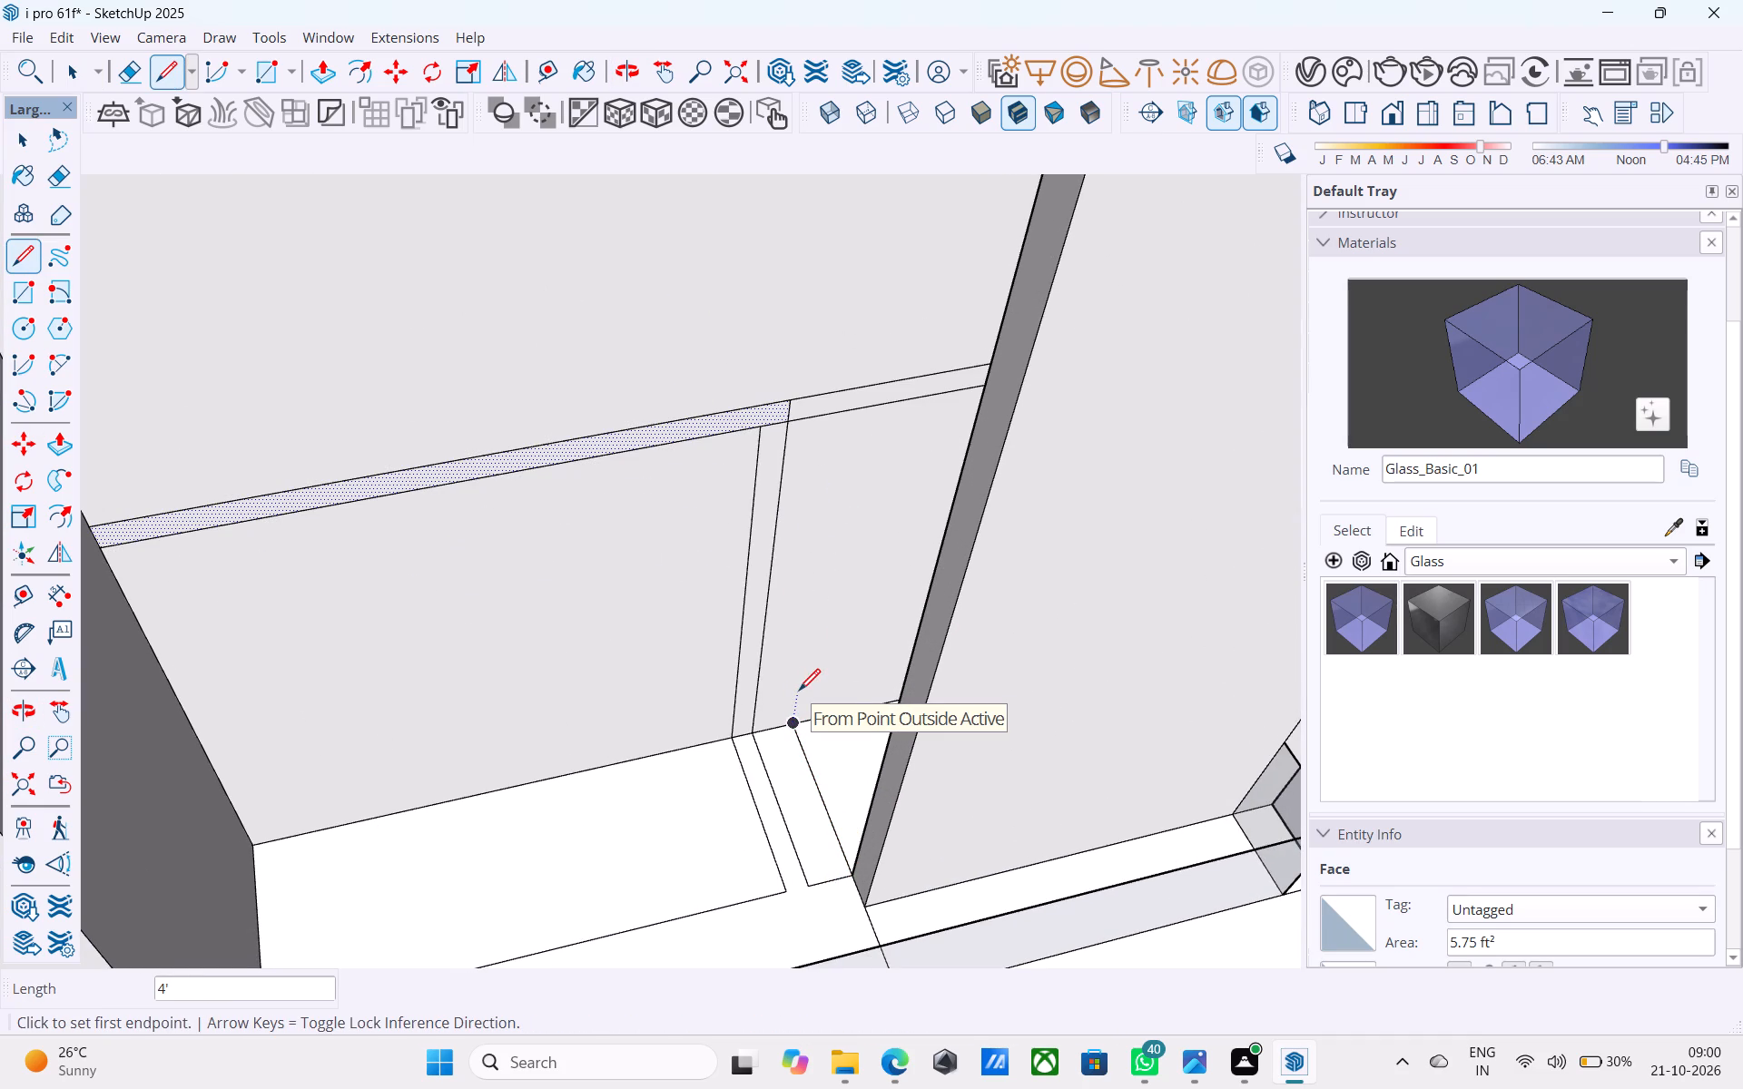
left_click(797, 725)
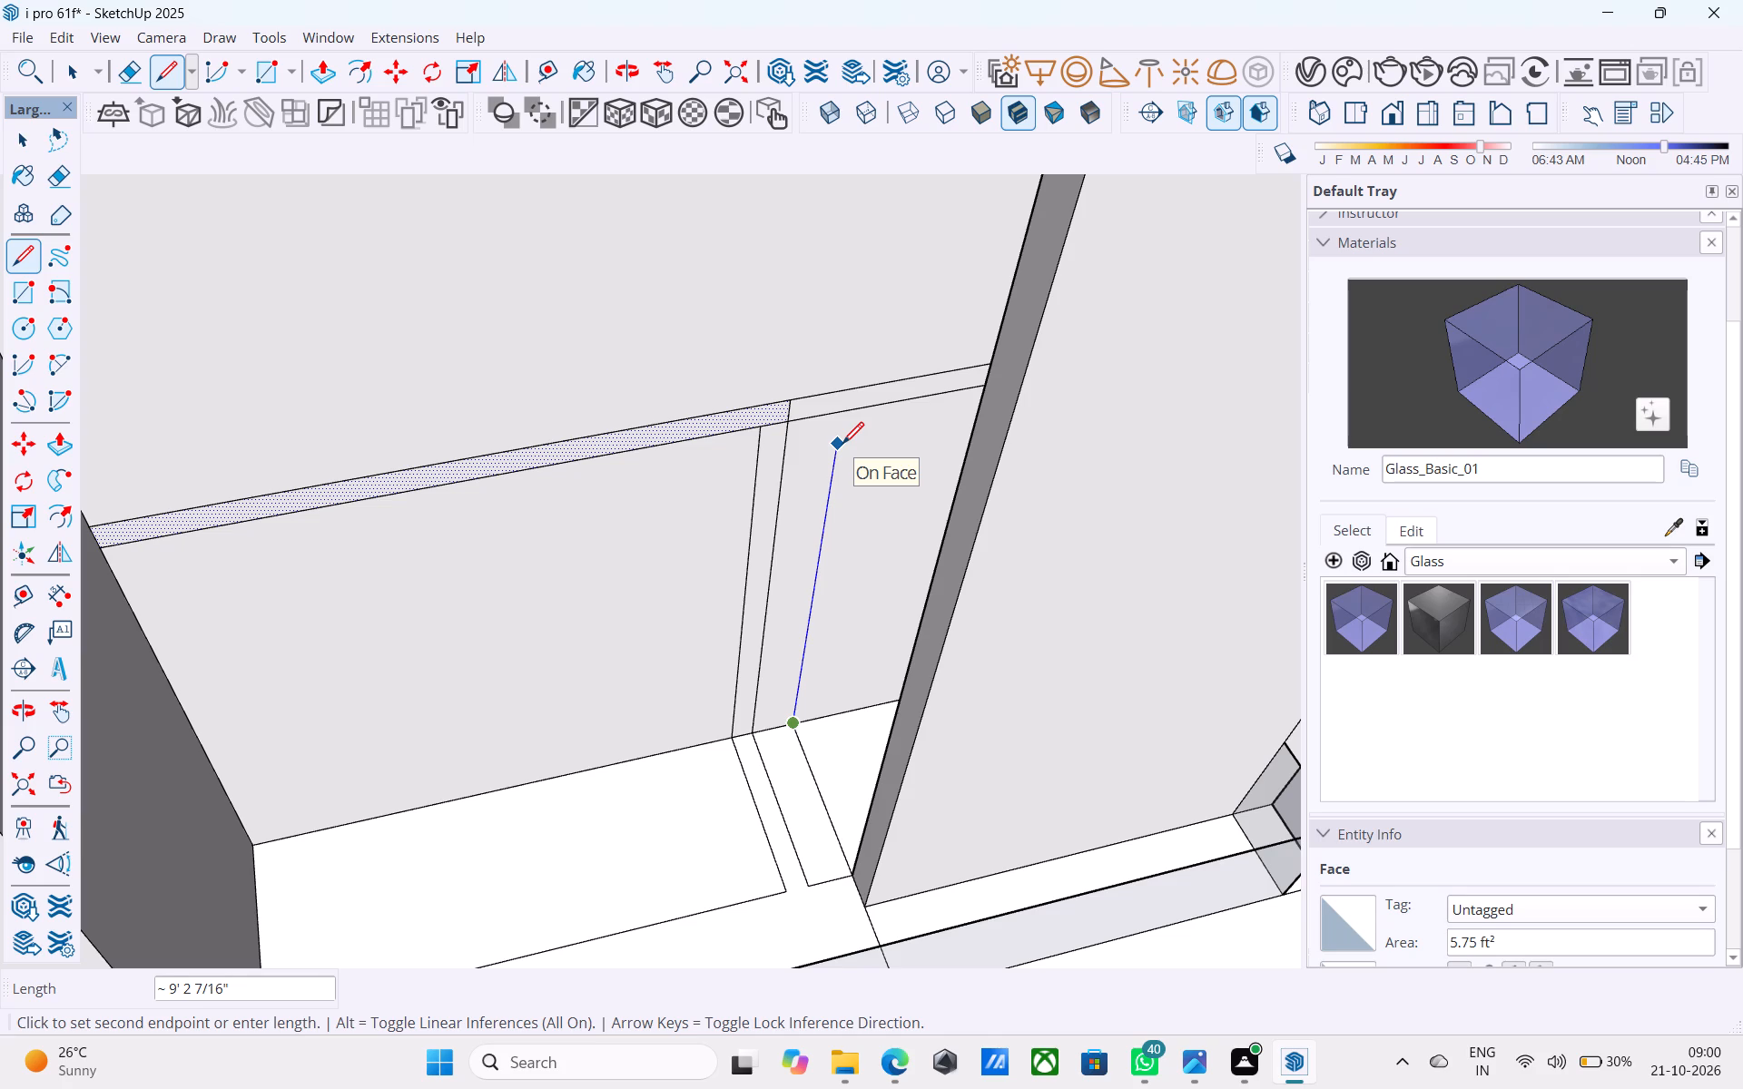
left_click(846, 386)
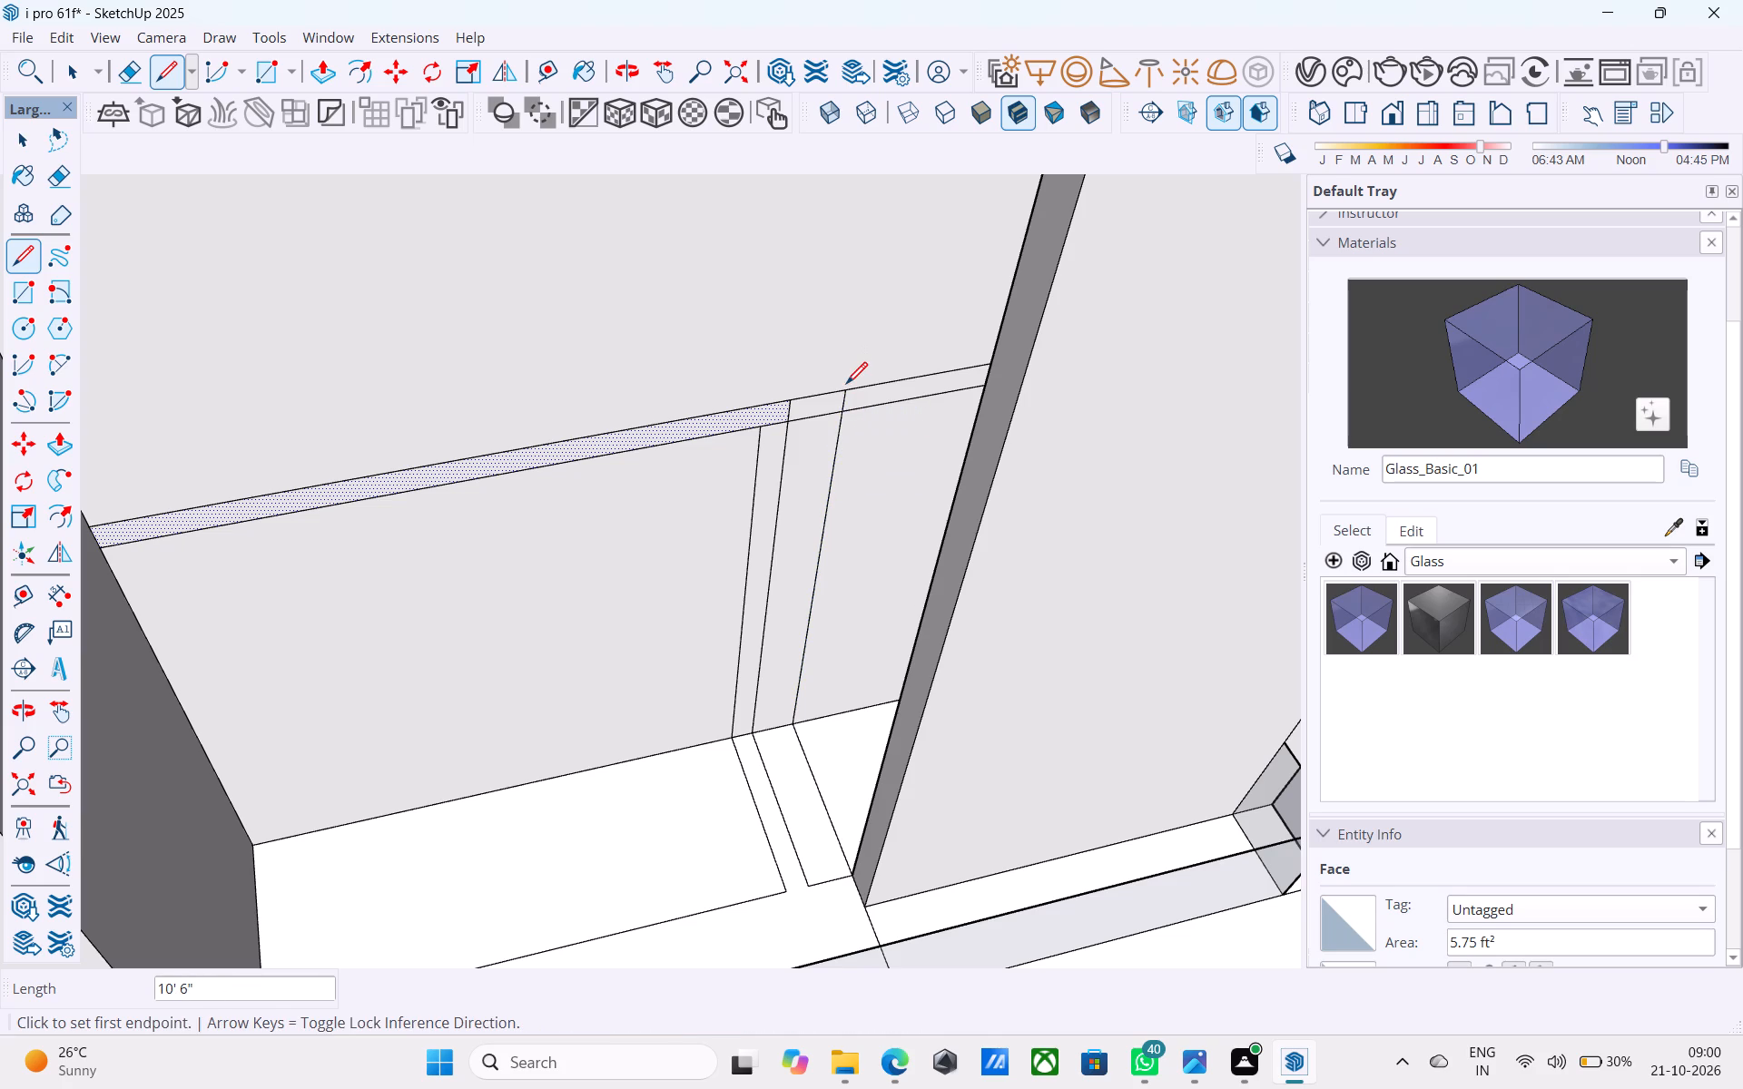
Erase the old vertical strip's two edges on the front wall and the short line crossing the horizontal band.
middle_click_drag(862, 545, 812, 445)
scroll(824, 476, "down", 5)
scroll(840, 559, "down", 4)
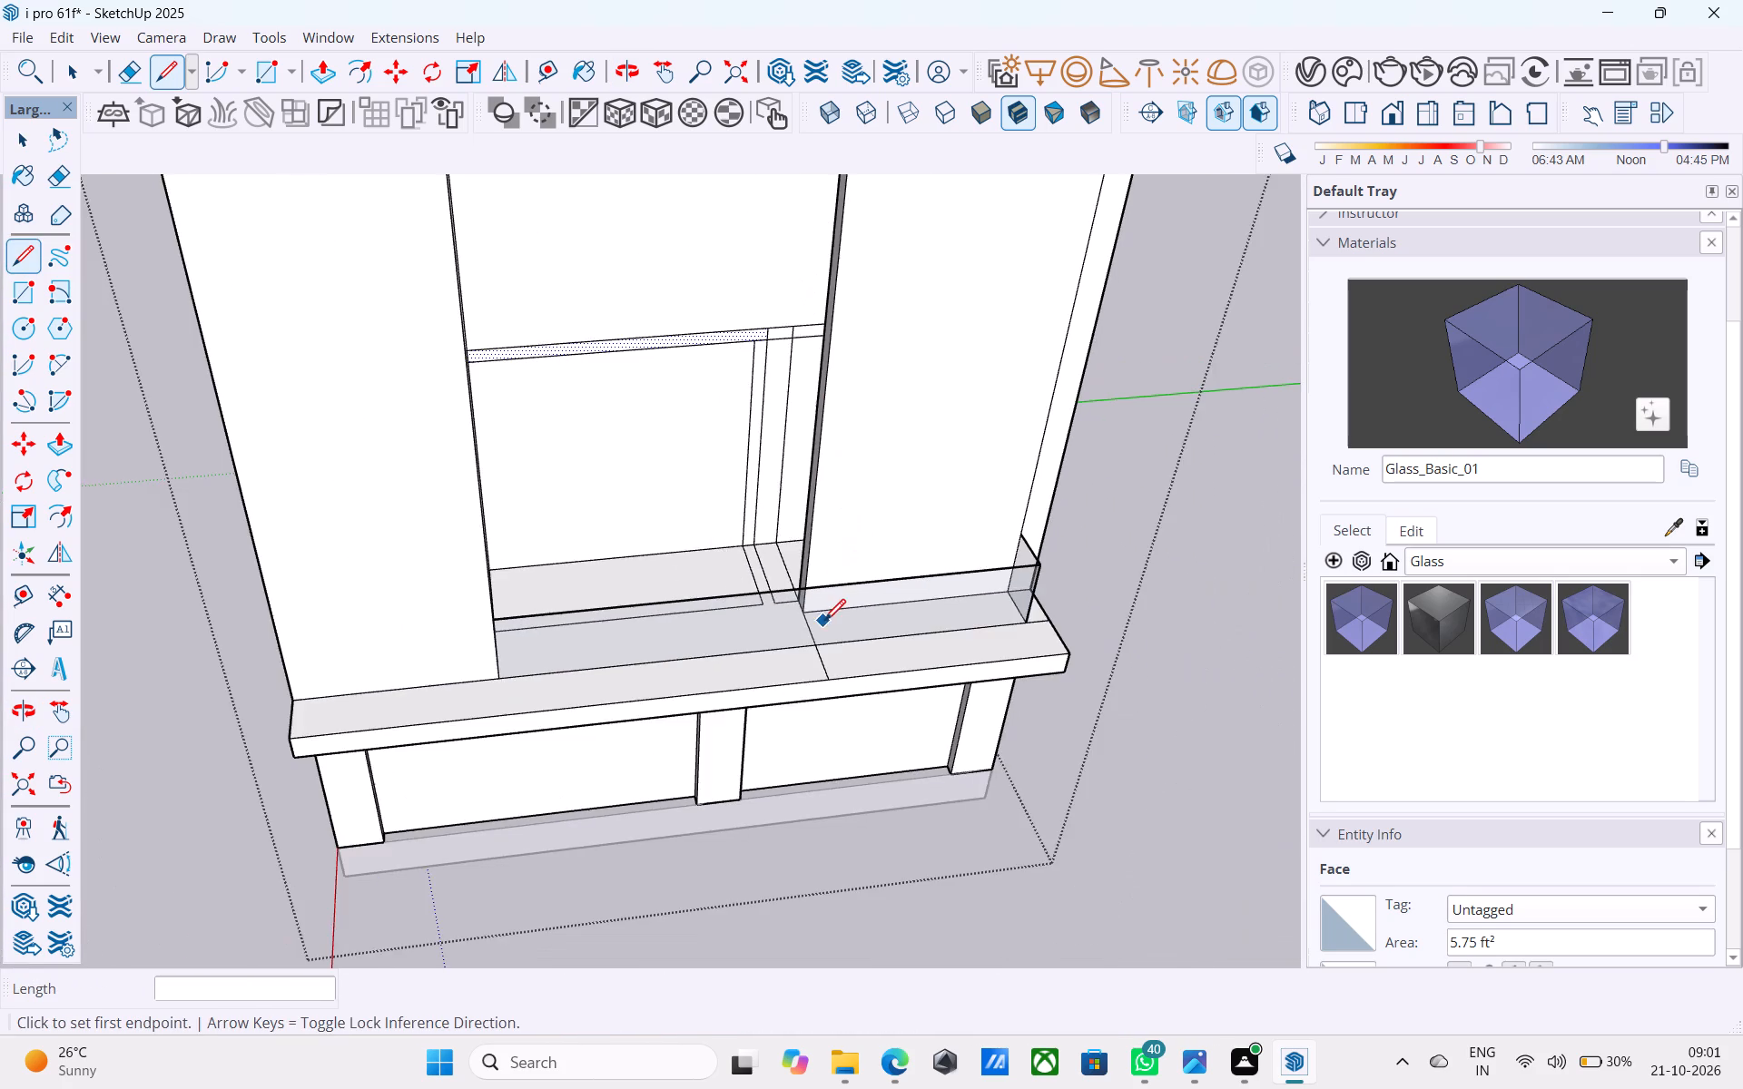
middle_click_drag(817, 623, 753, 595)
scroll(694, 414, "up", 3)
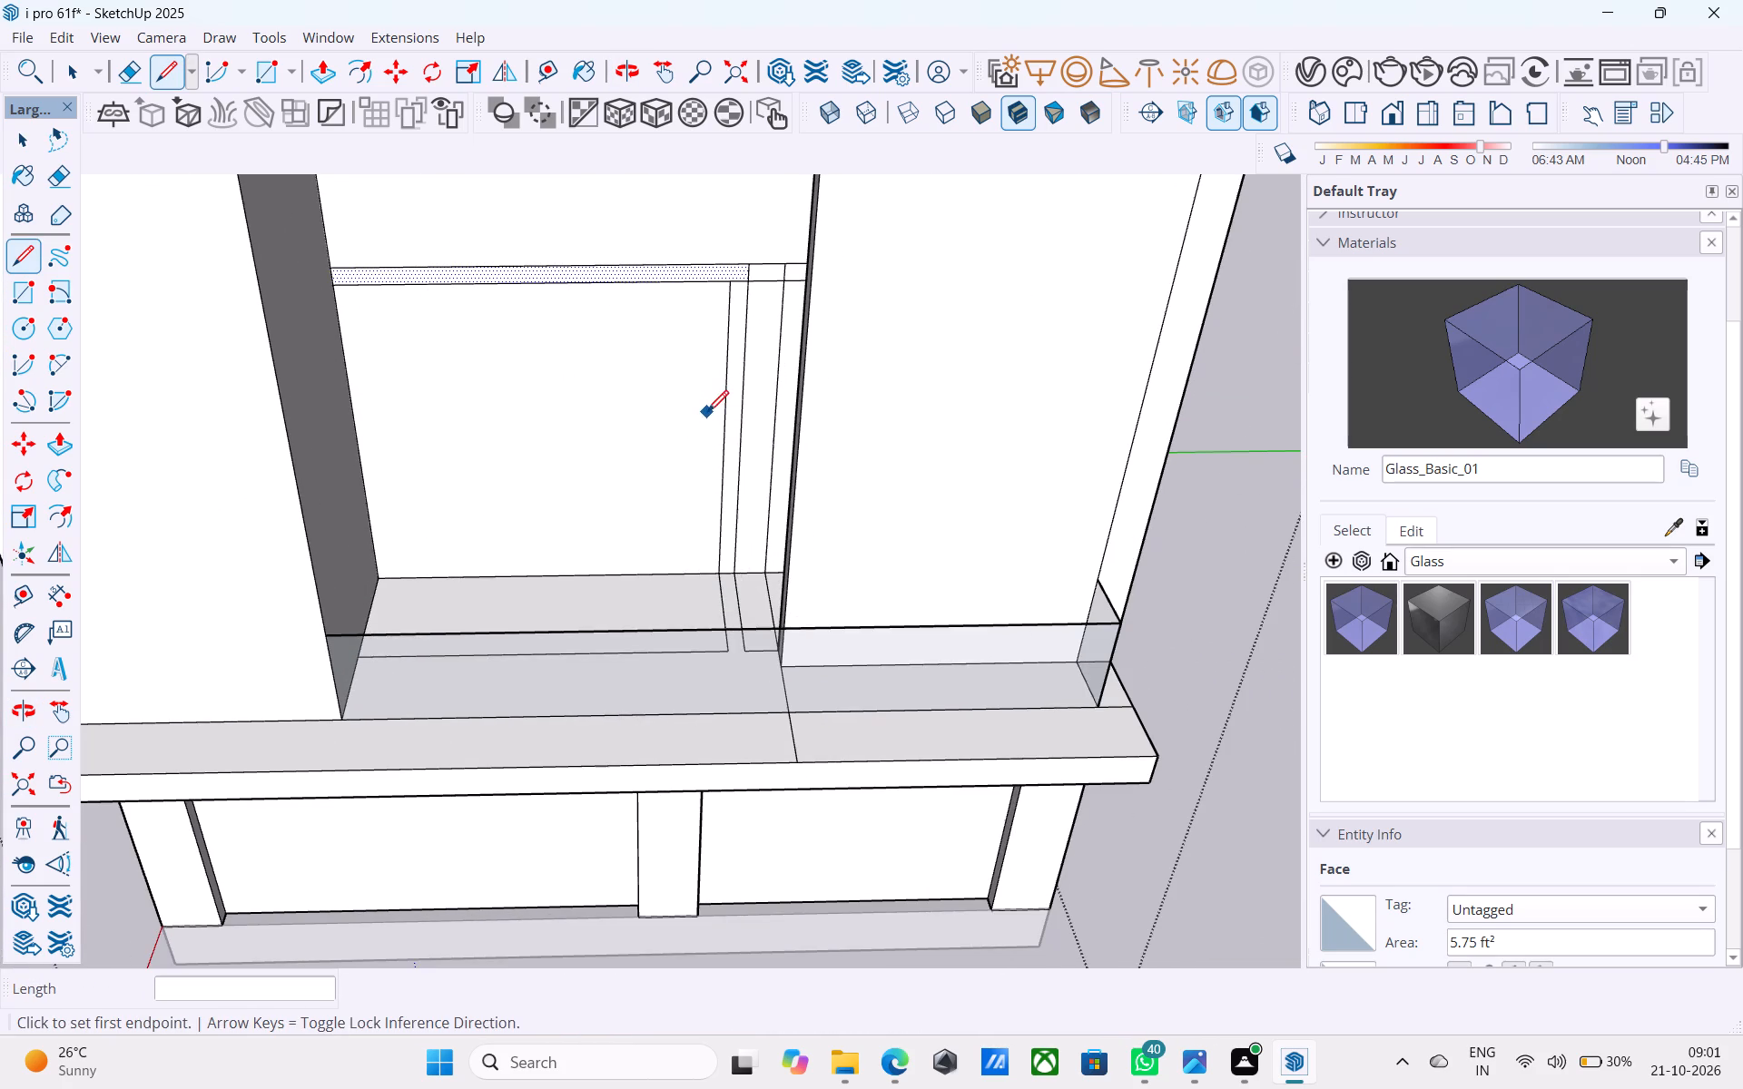
key("e")
left_click_drag(716, 415, 742, 429)
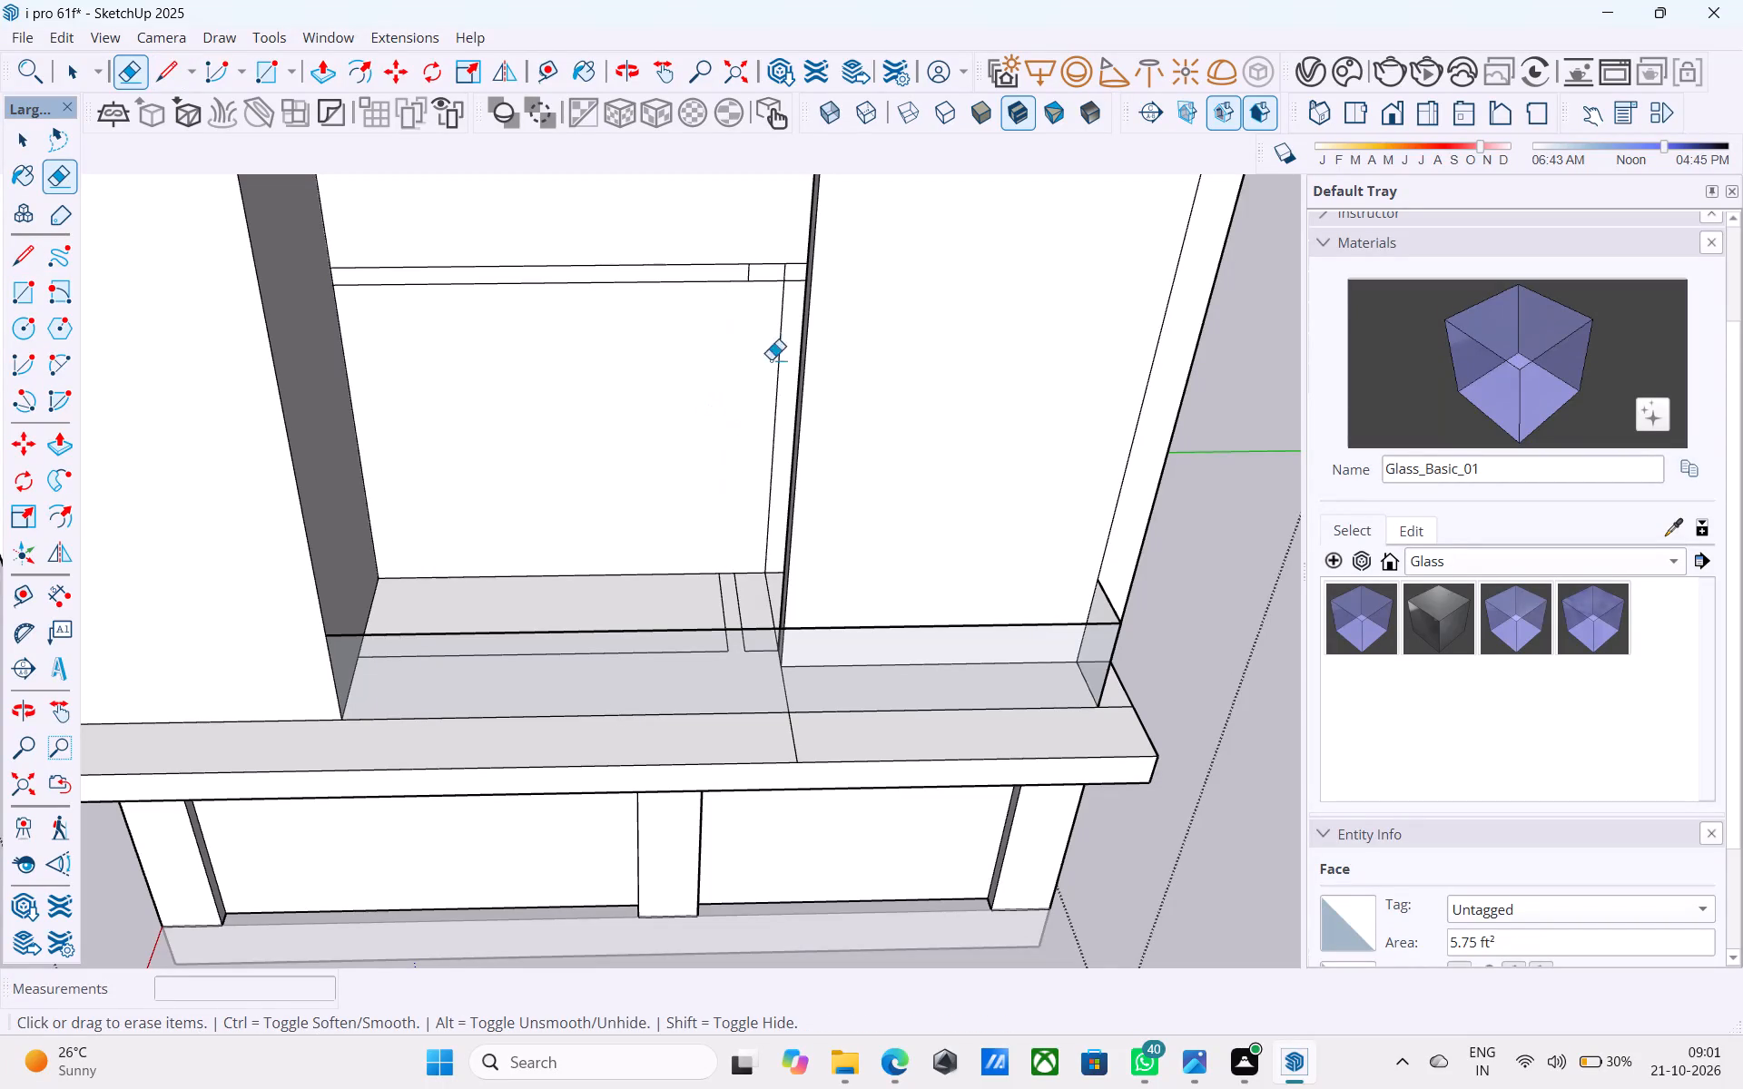
scroll(776, 254, "up", 7)
left_click_drag(708, 294, 718, 296)
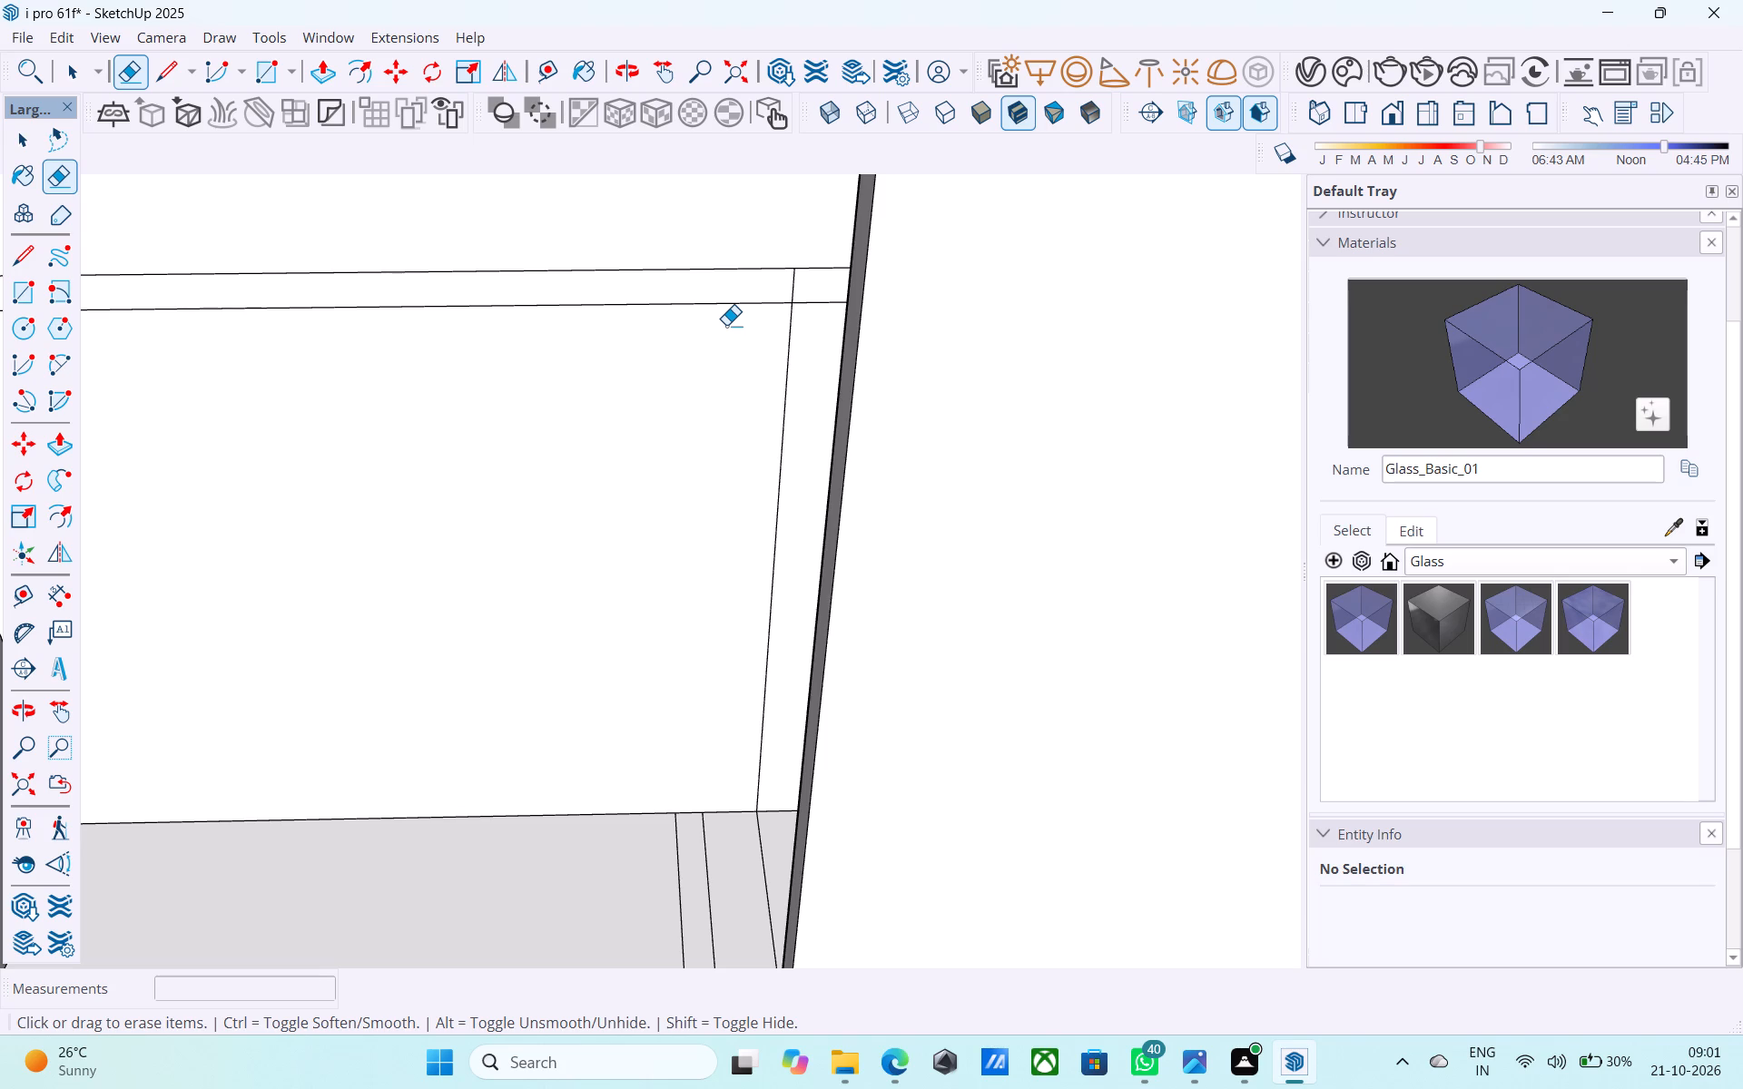
scroll(655, 346, "down", 5)
middle_click(659, 366)
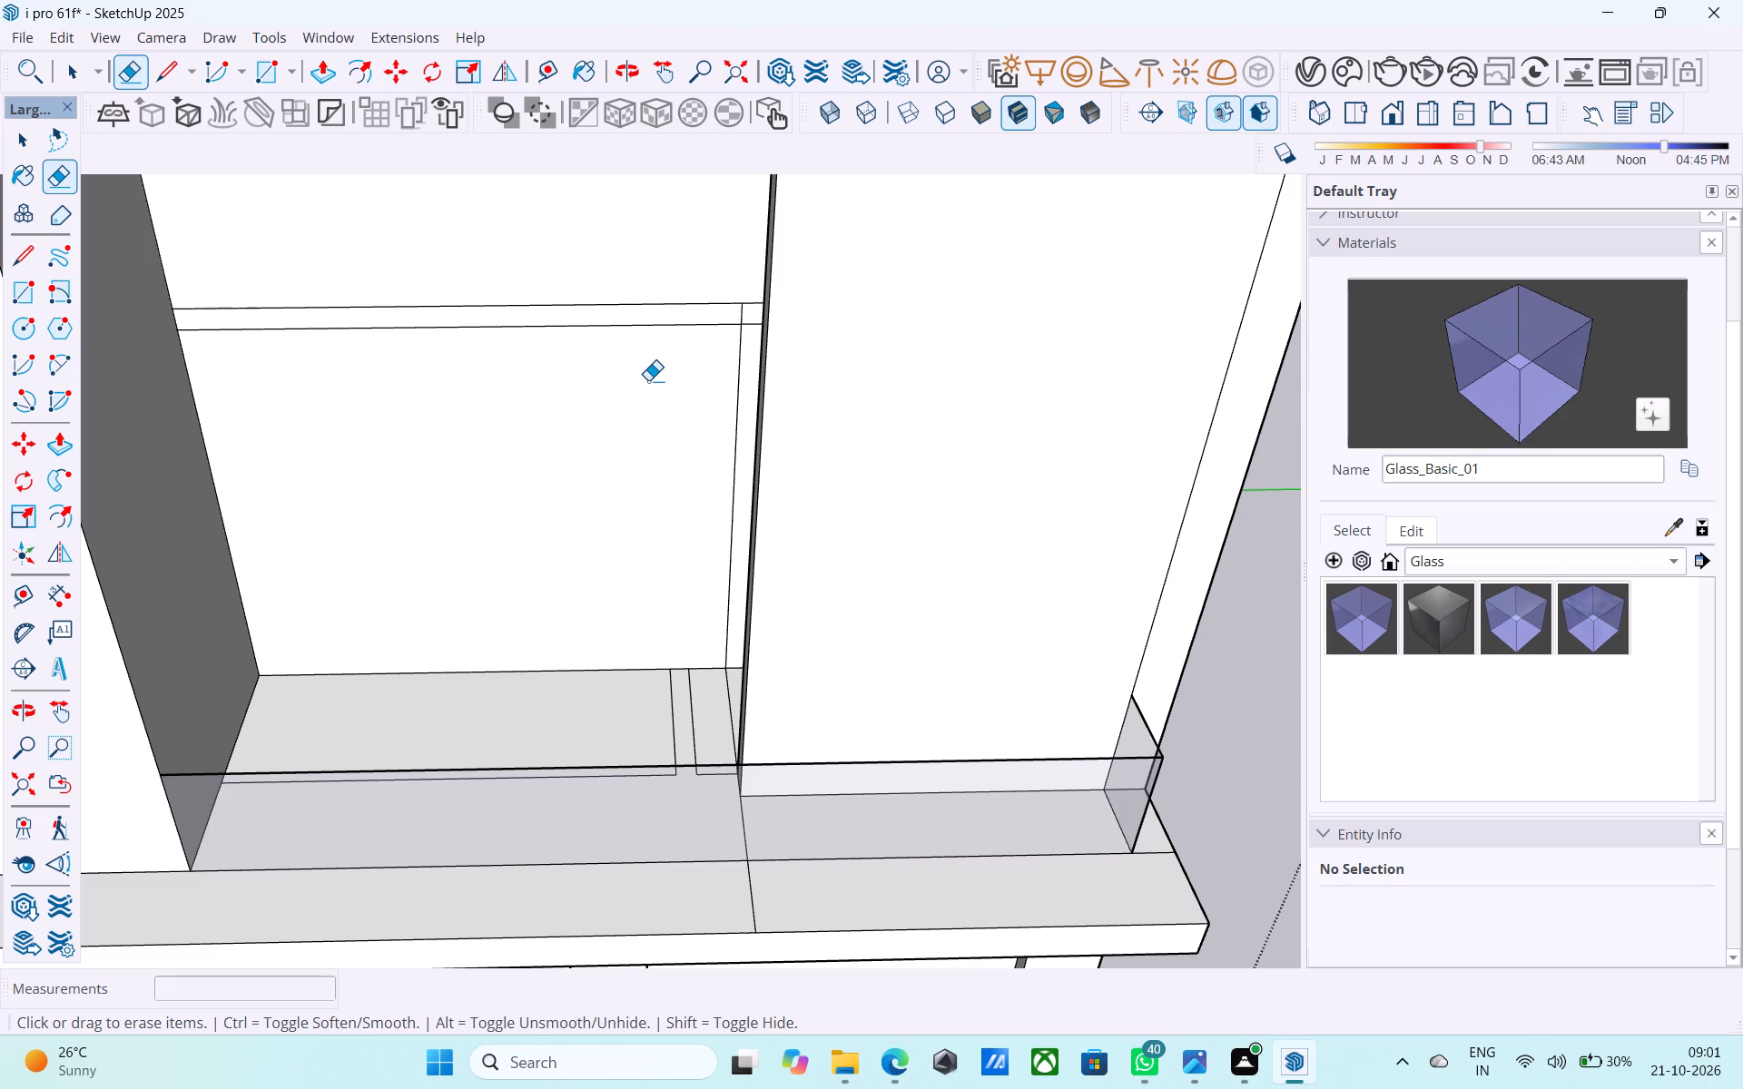
key("space")
scroll(628, 352, "down", 1)
middle_click_drag(628, 350, 619, 338)
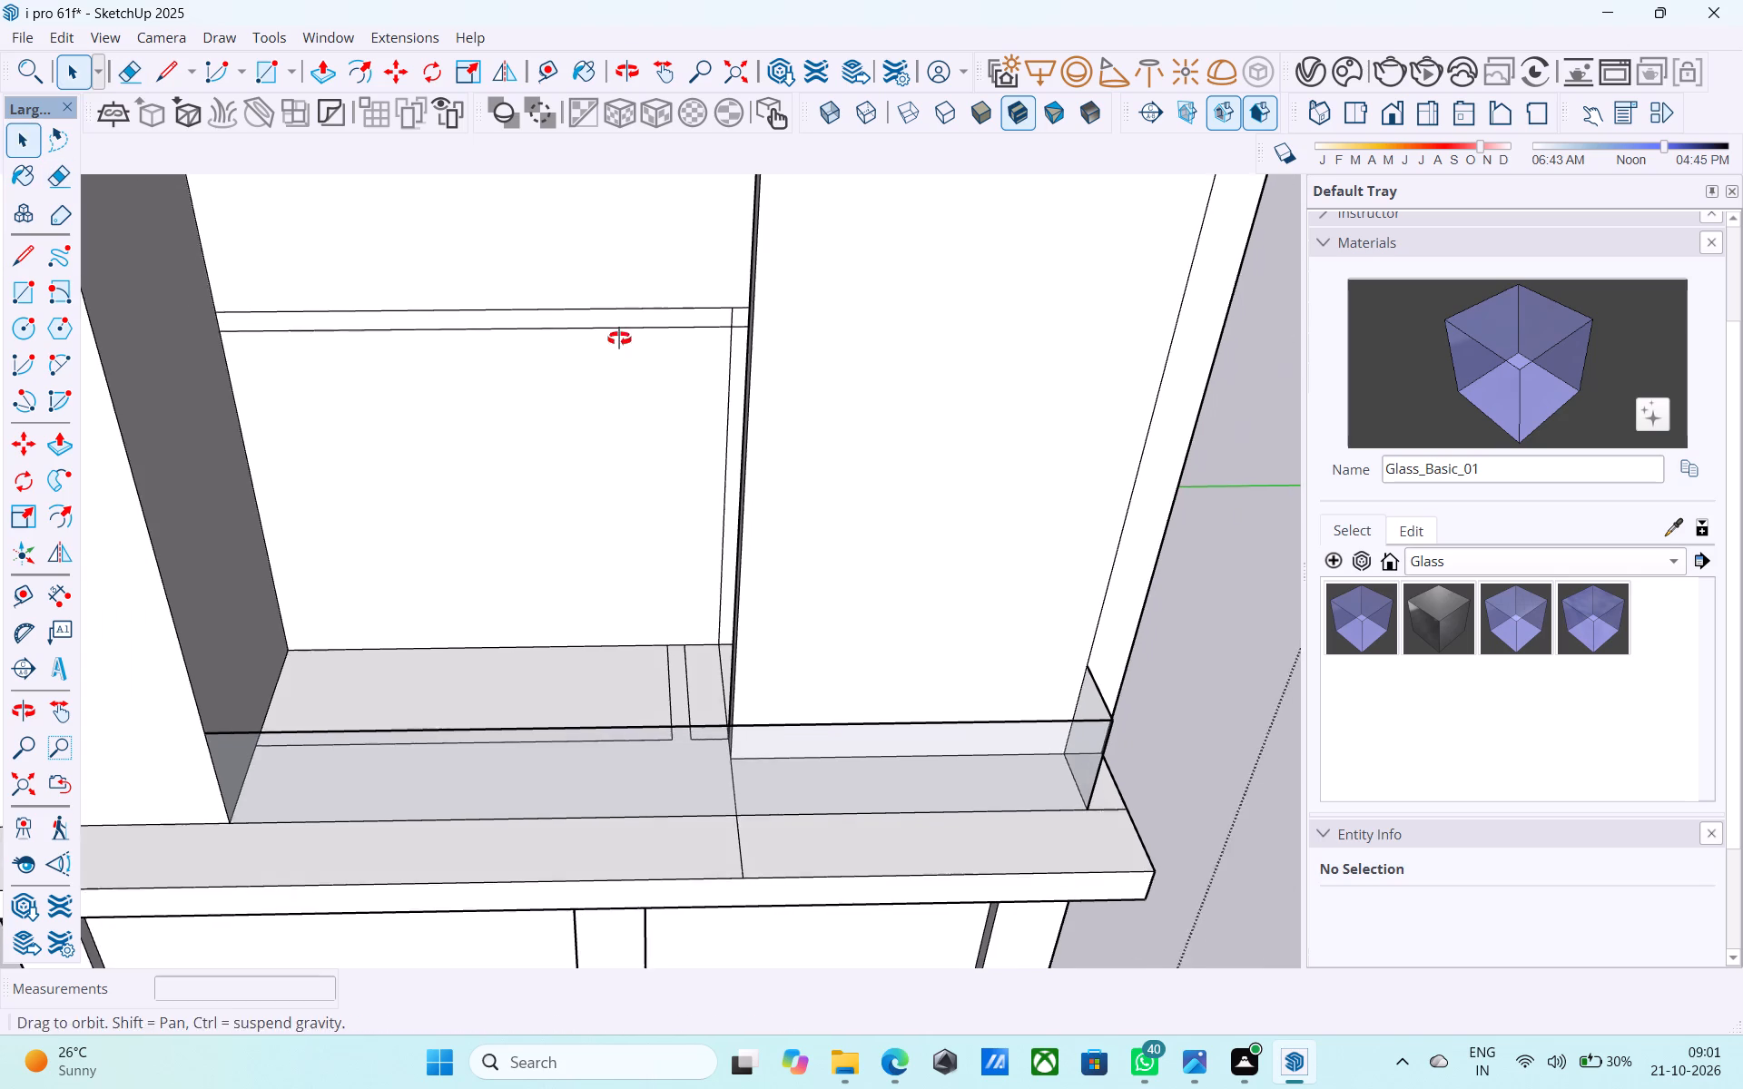
Extrude the horizontal band on the recessed front wall outward 4' 9" to meet the projecting wall's front face.
middle_click_drag(619, 338, 617, 338)
scroll(615, 326, "up", 4)
left_click(612, 314)
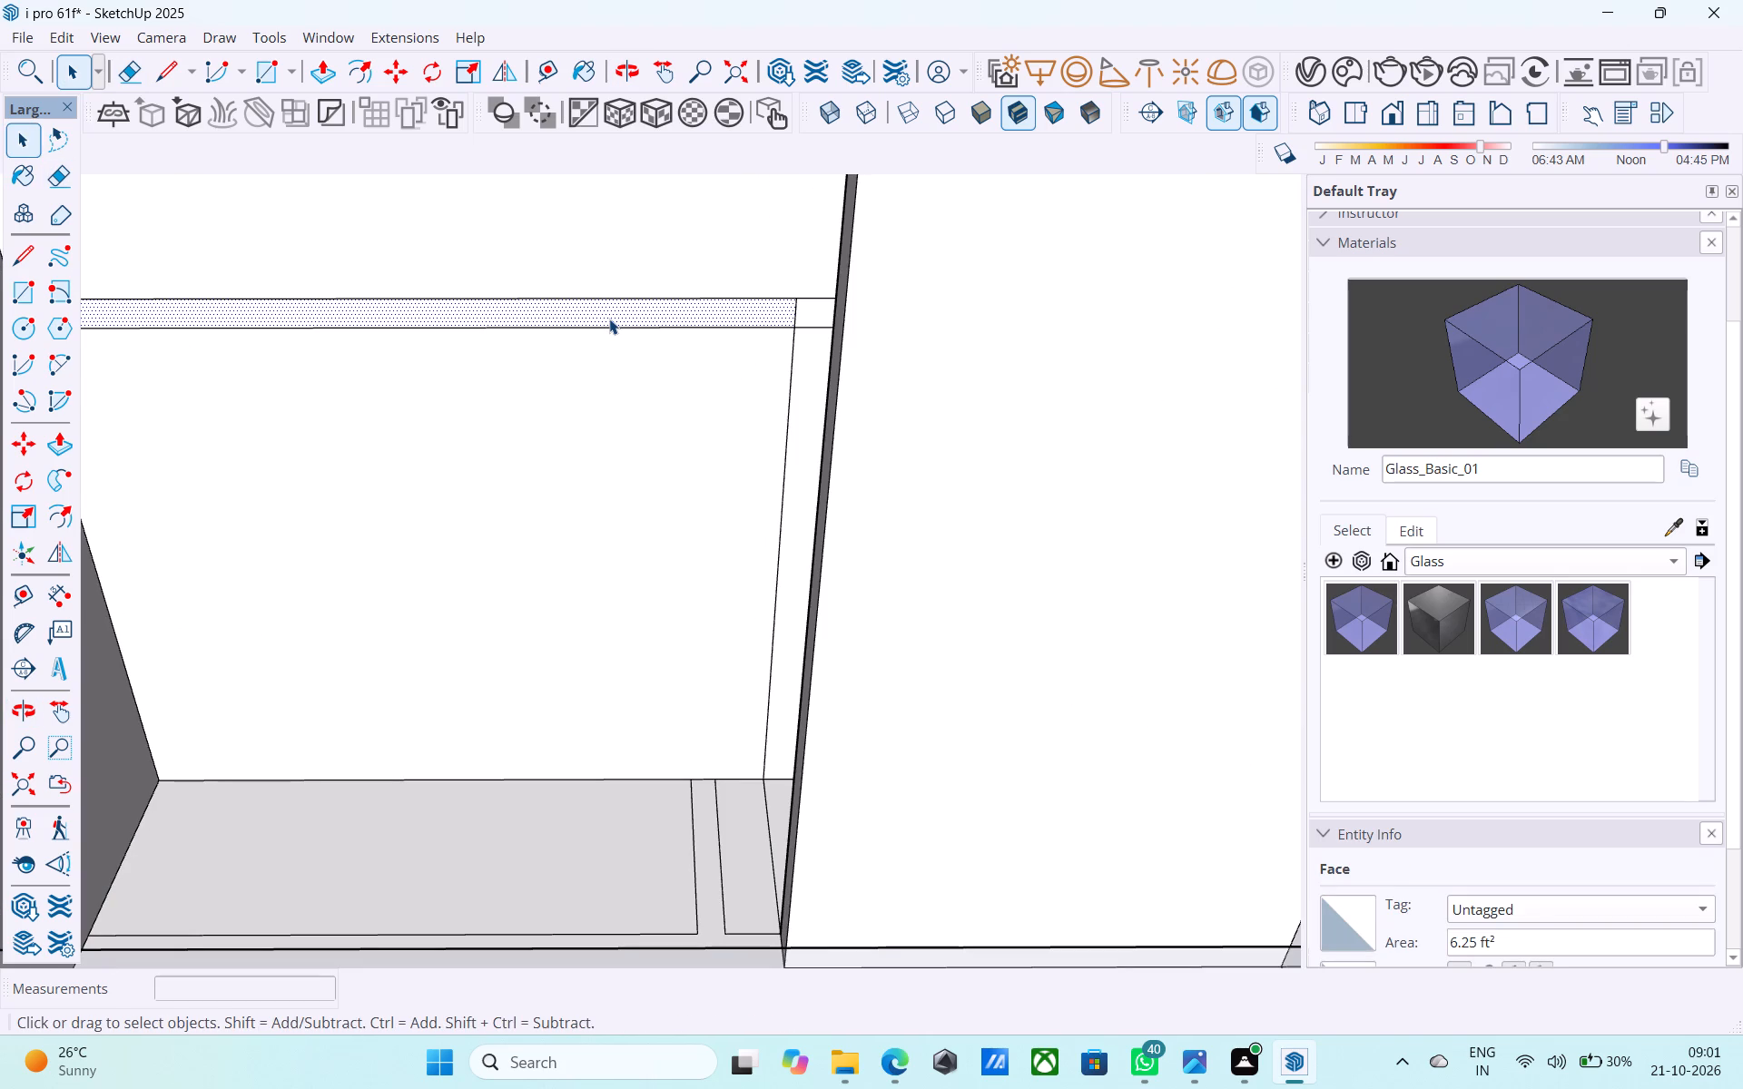
key("p")
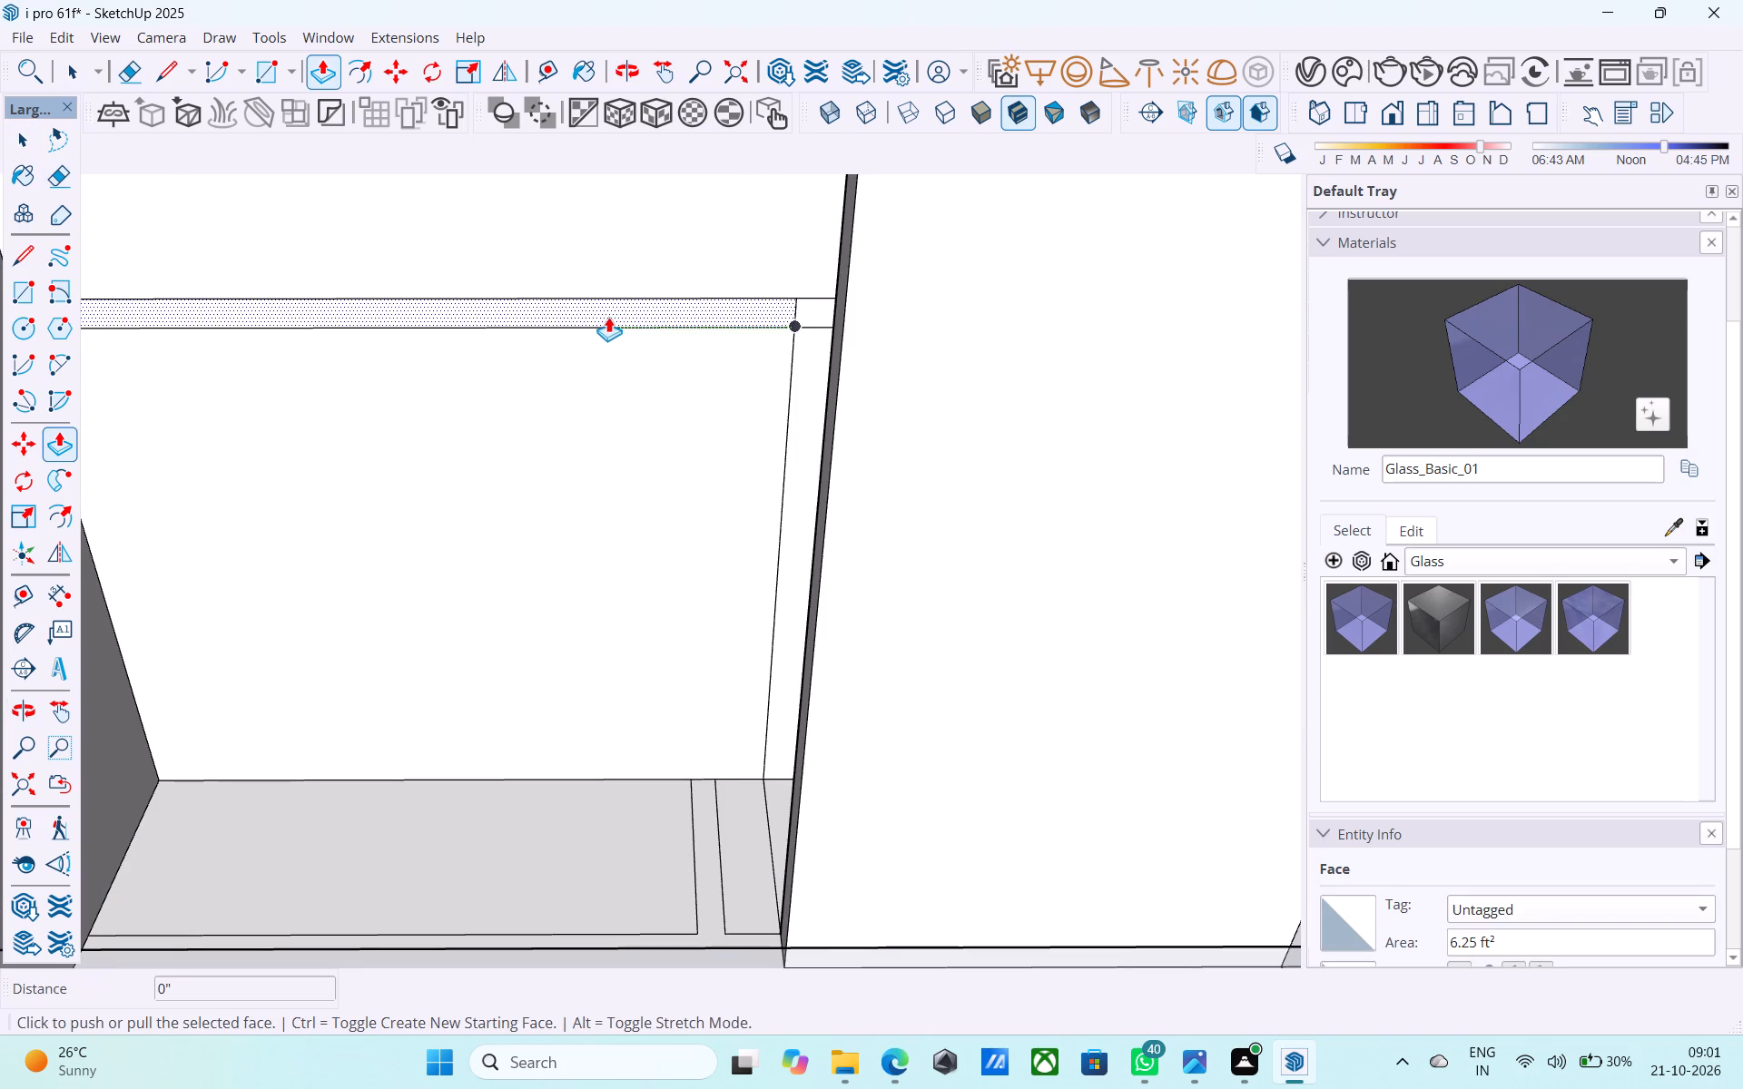
scroll(608, 317, "down", 7)
left_click(606, 313)
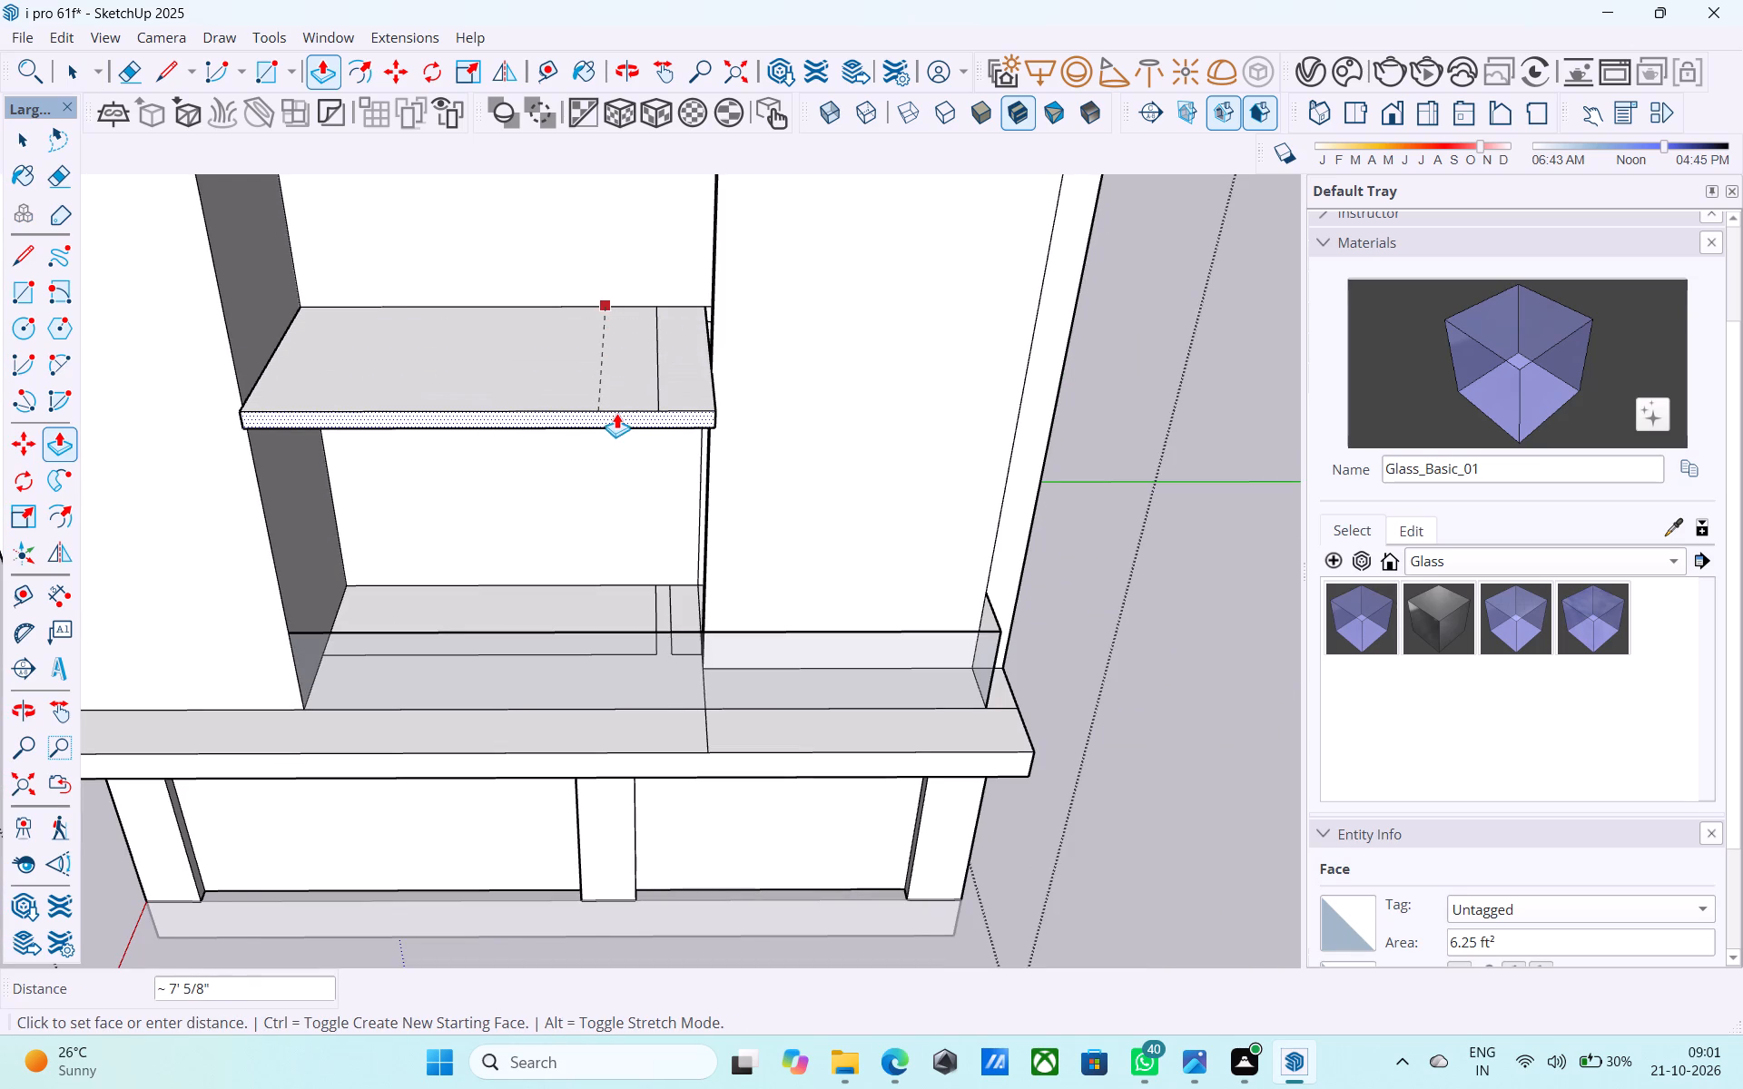
middle_click_drag(734, 375, 343, 448)
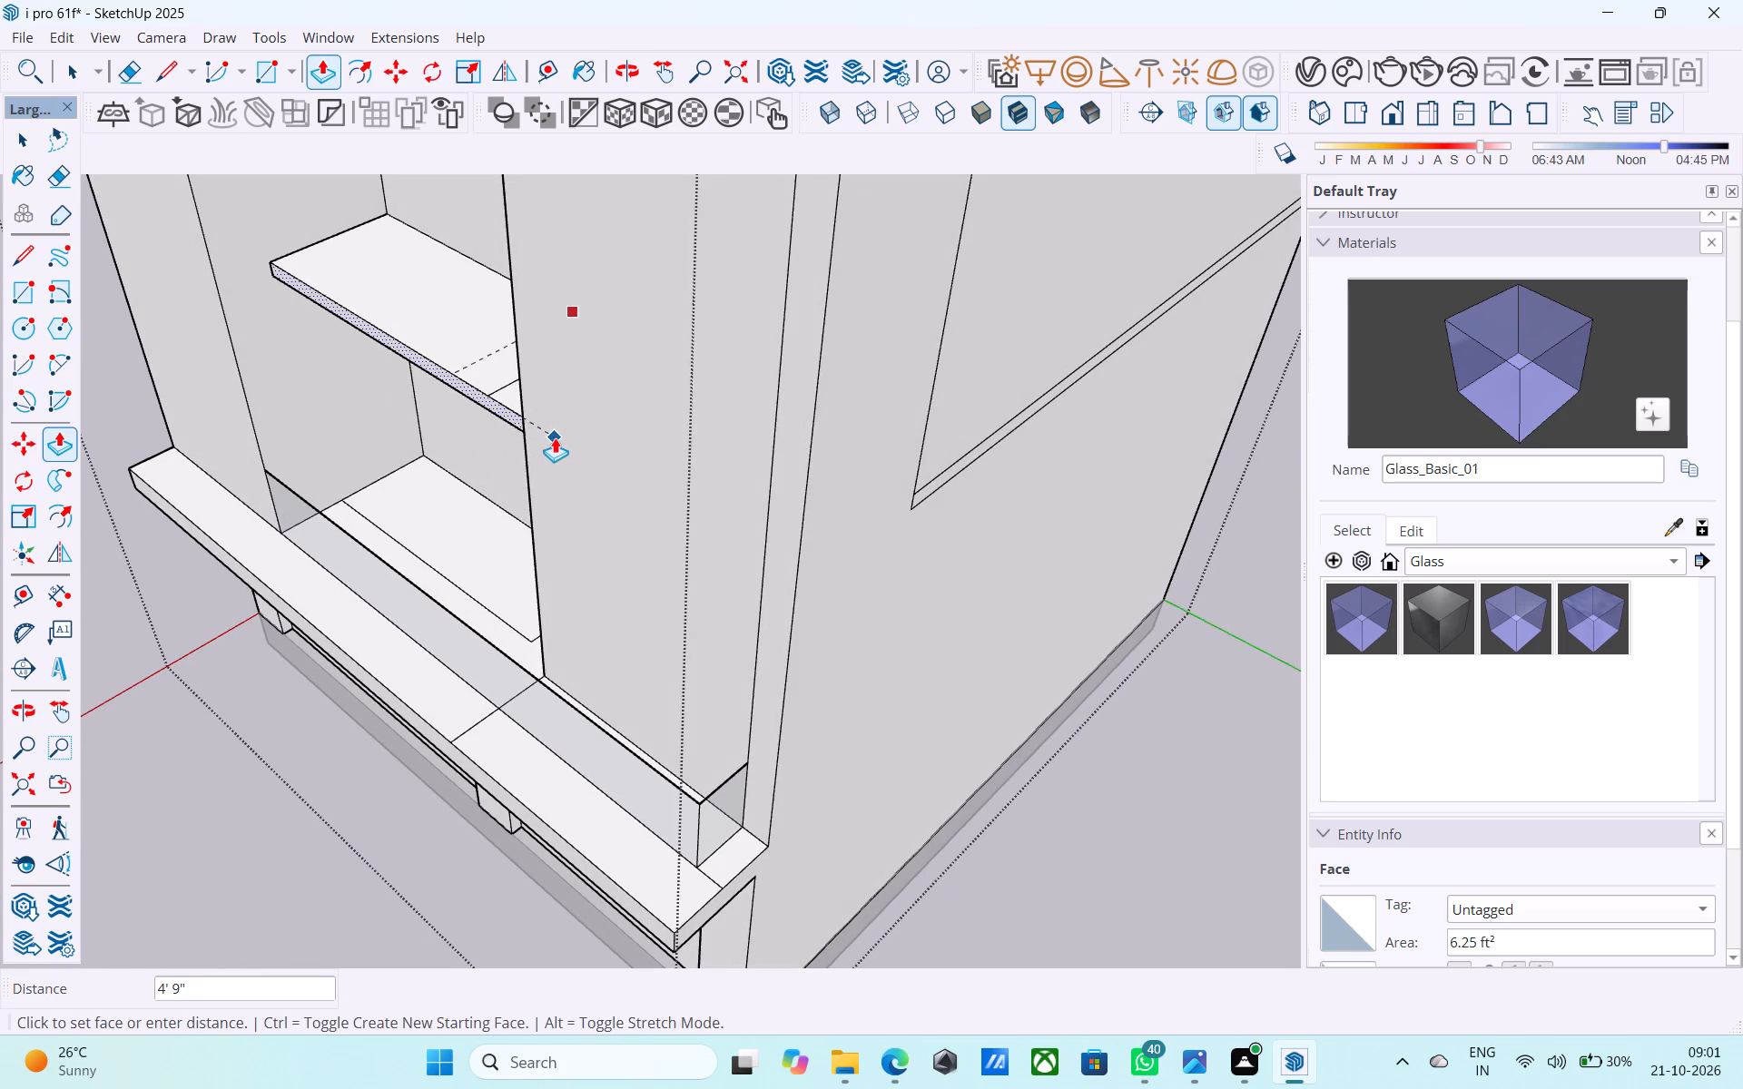
left_click(555, 436)
Examine the projecting mid-height slab and the overall front elevation from several angles.
middle_click_drag(536, 454, 663, 410)
scroll(427, 597, "down", 6)
middle_click_drag(413, 608, 405, 565)
scroll(632, 406, "up", 3)
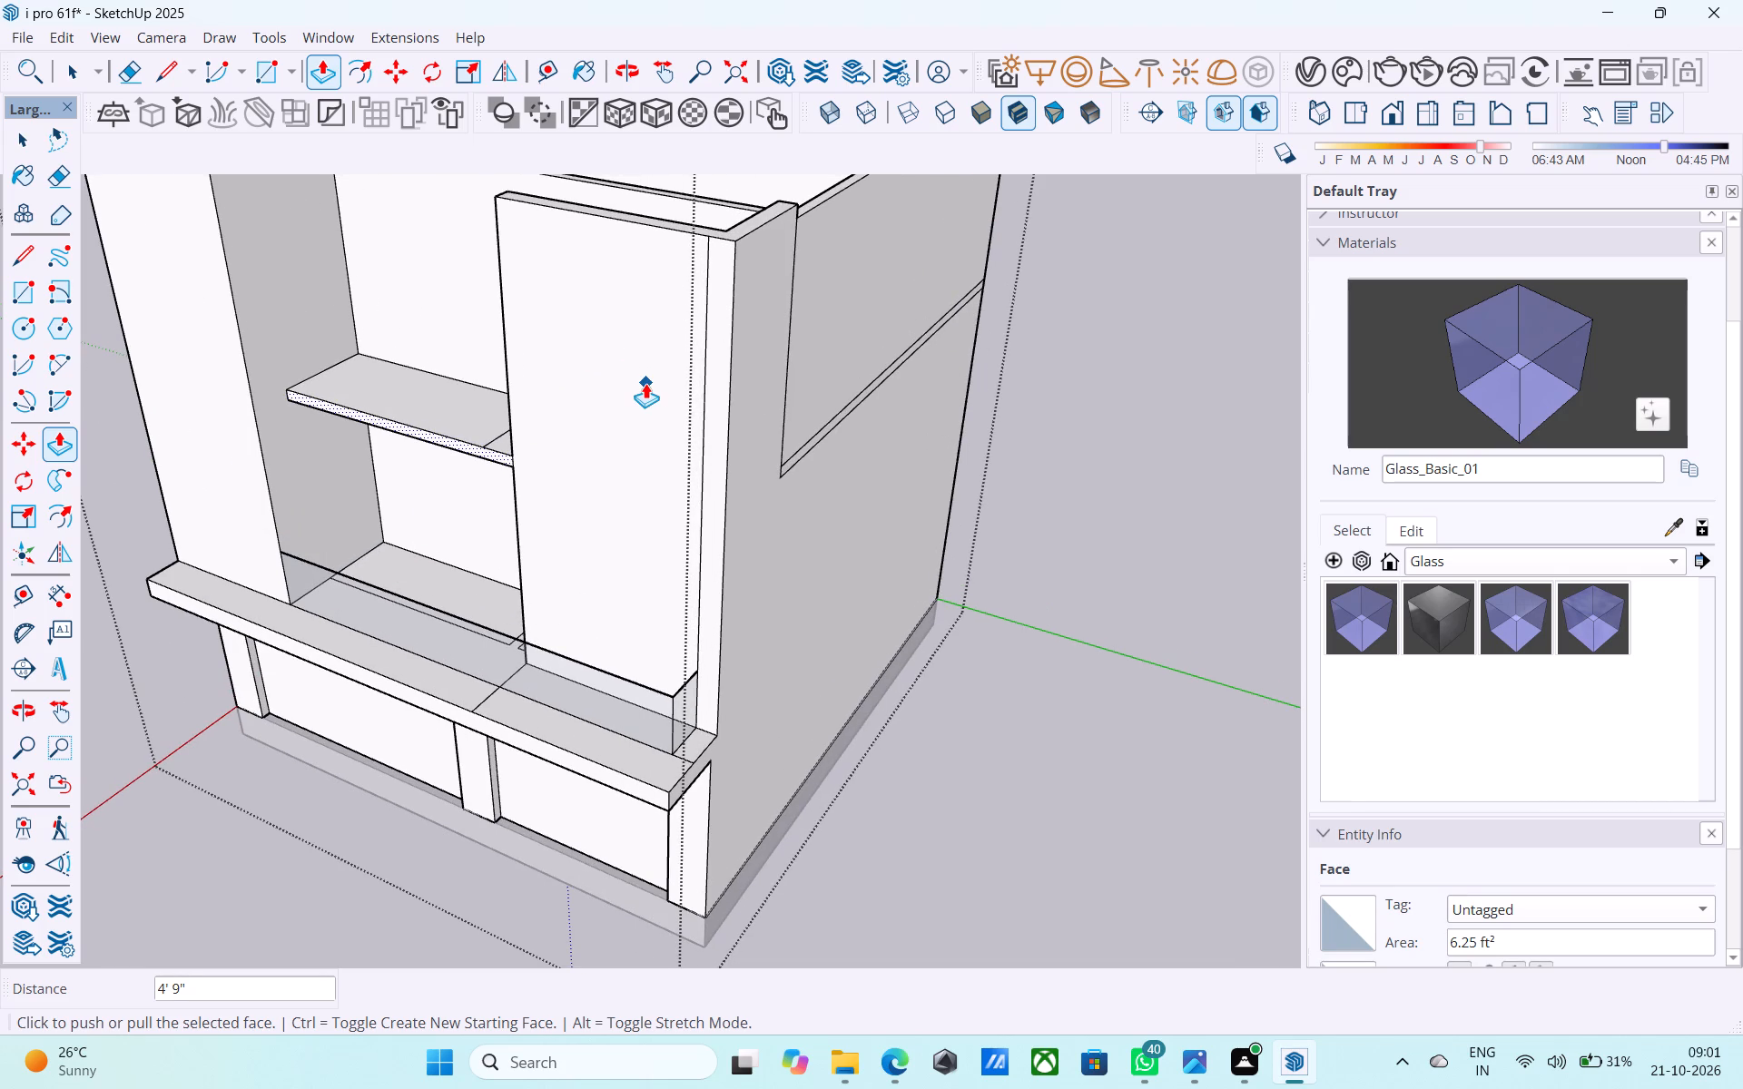
middle_click_drag(645, 383, 855, 304)
scroll(586, 477, "down", 3)
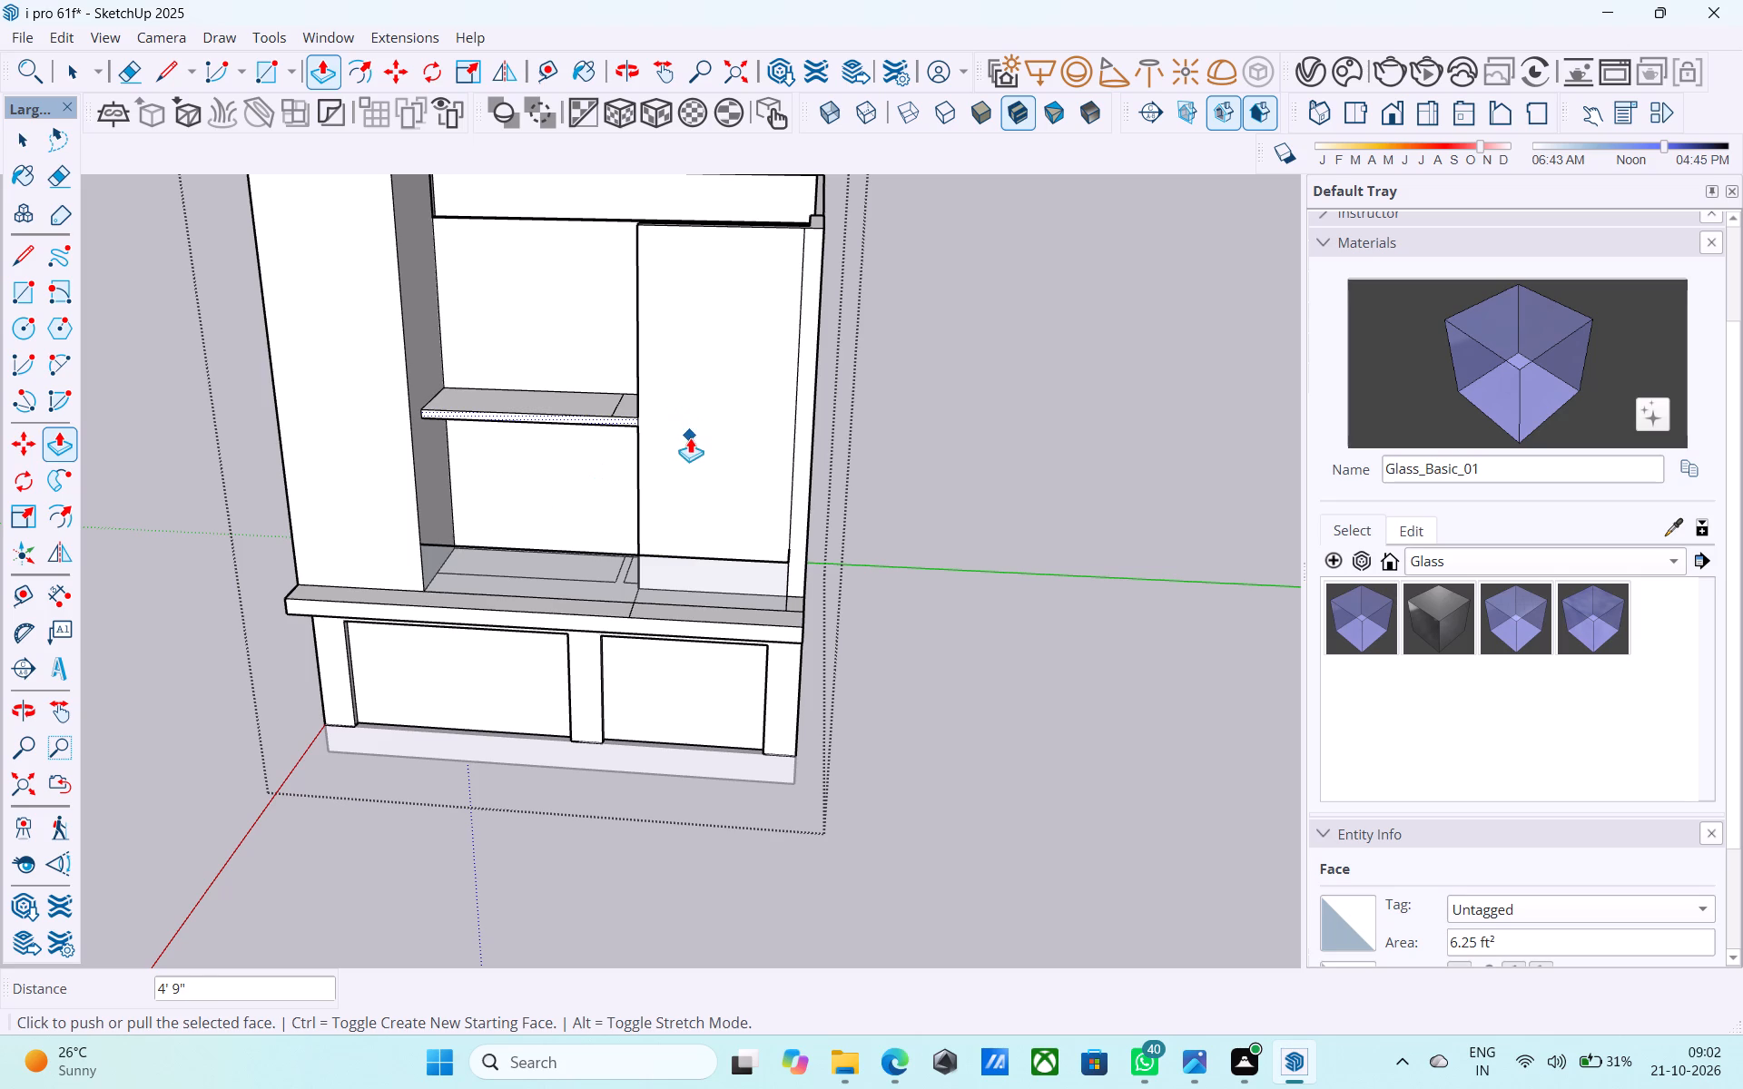
middle_click_drag(687, 482, 686, 474)
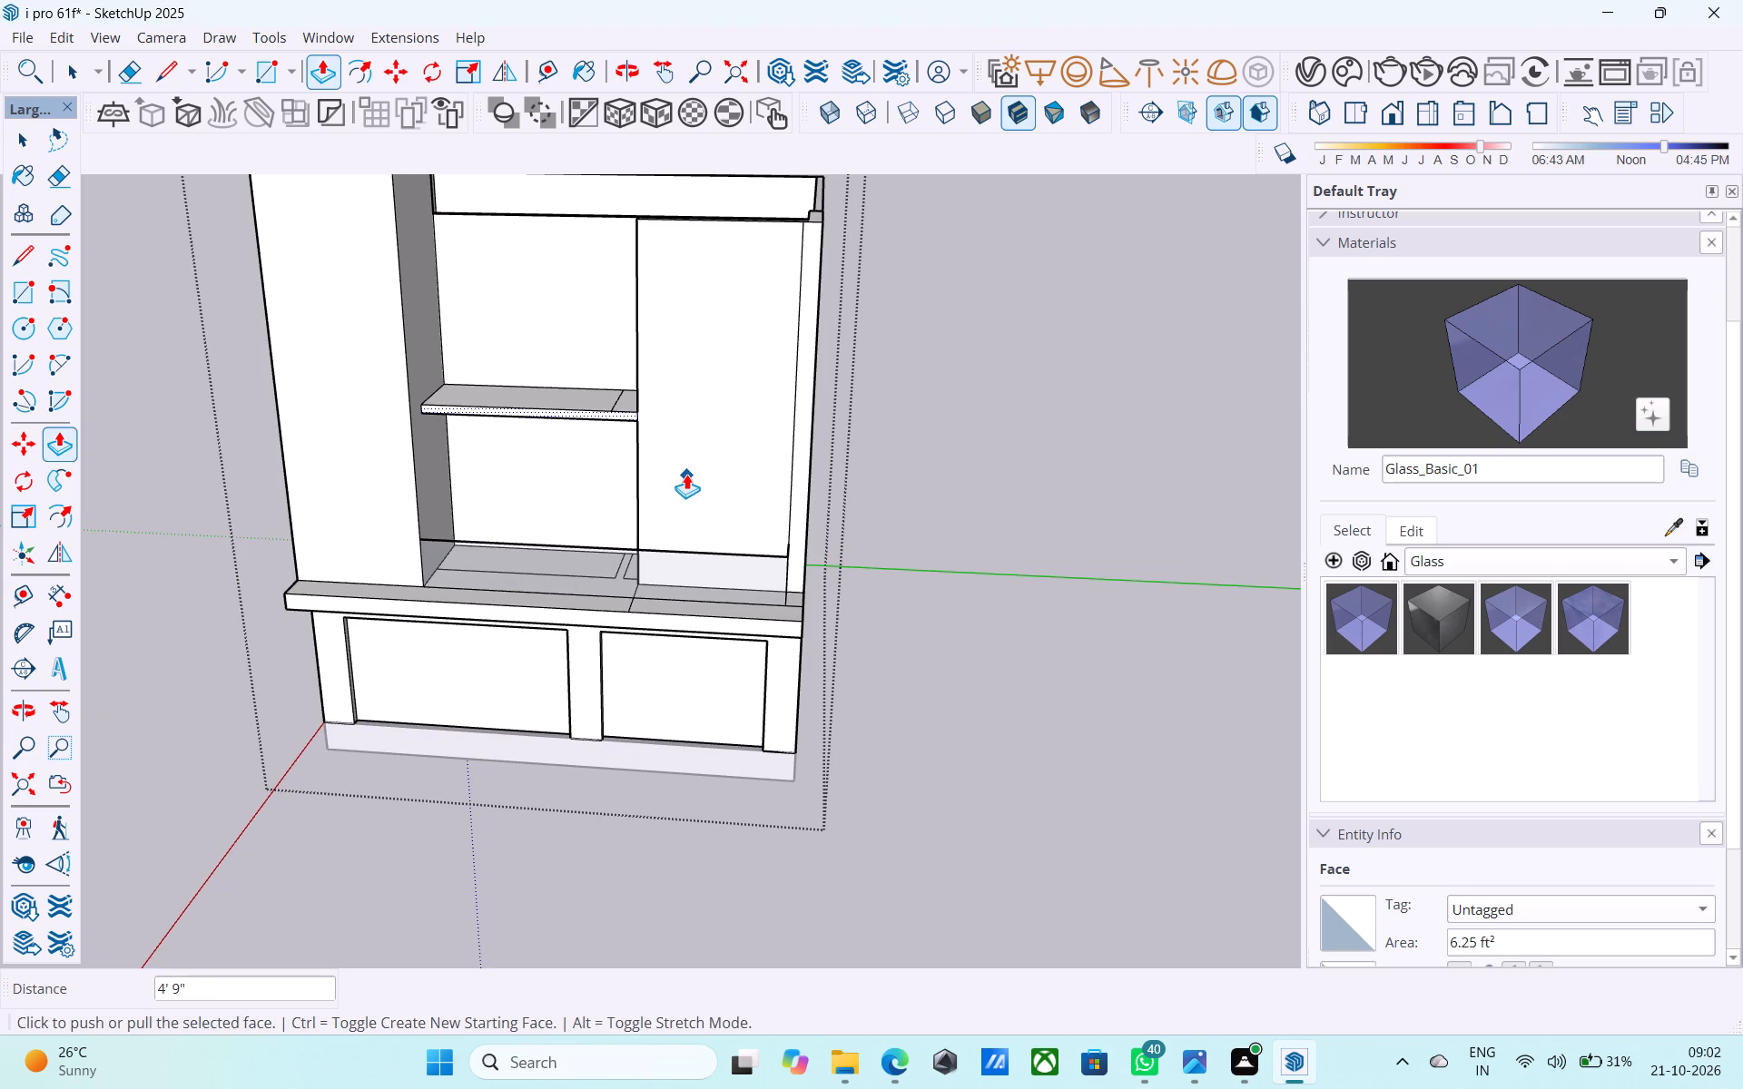
middle_click_drag(694, 488, 674, 491)
middle_click_drag(677, 491, 659, 486)
scroll(659, 486, "up", 1)
scroll(663, 518, "down", 4)
middle_click_drag(639, 642, 622, 515)
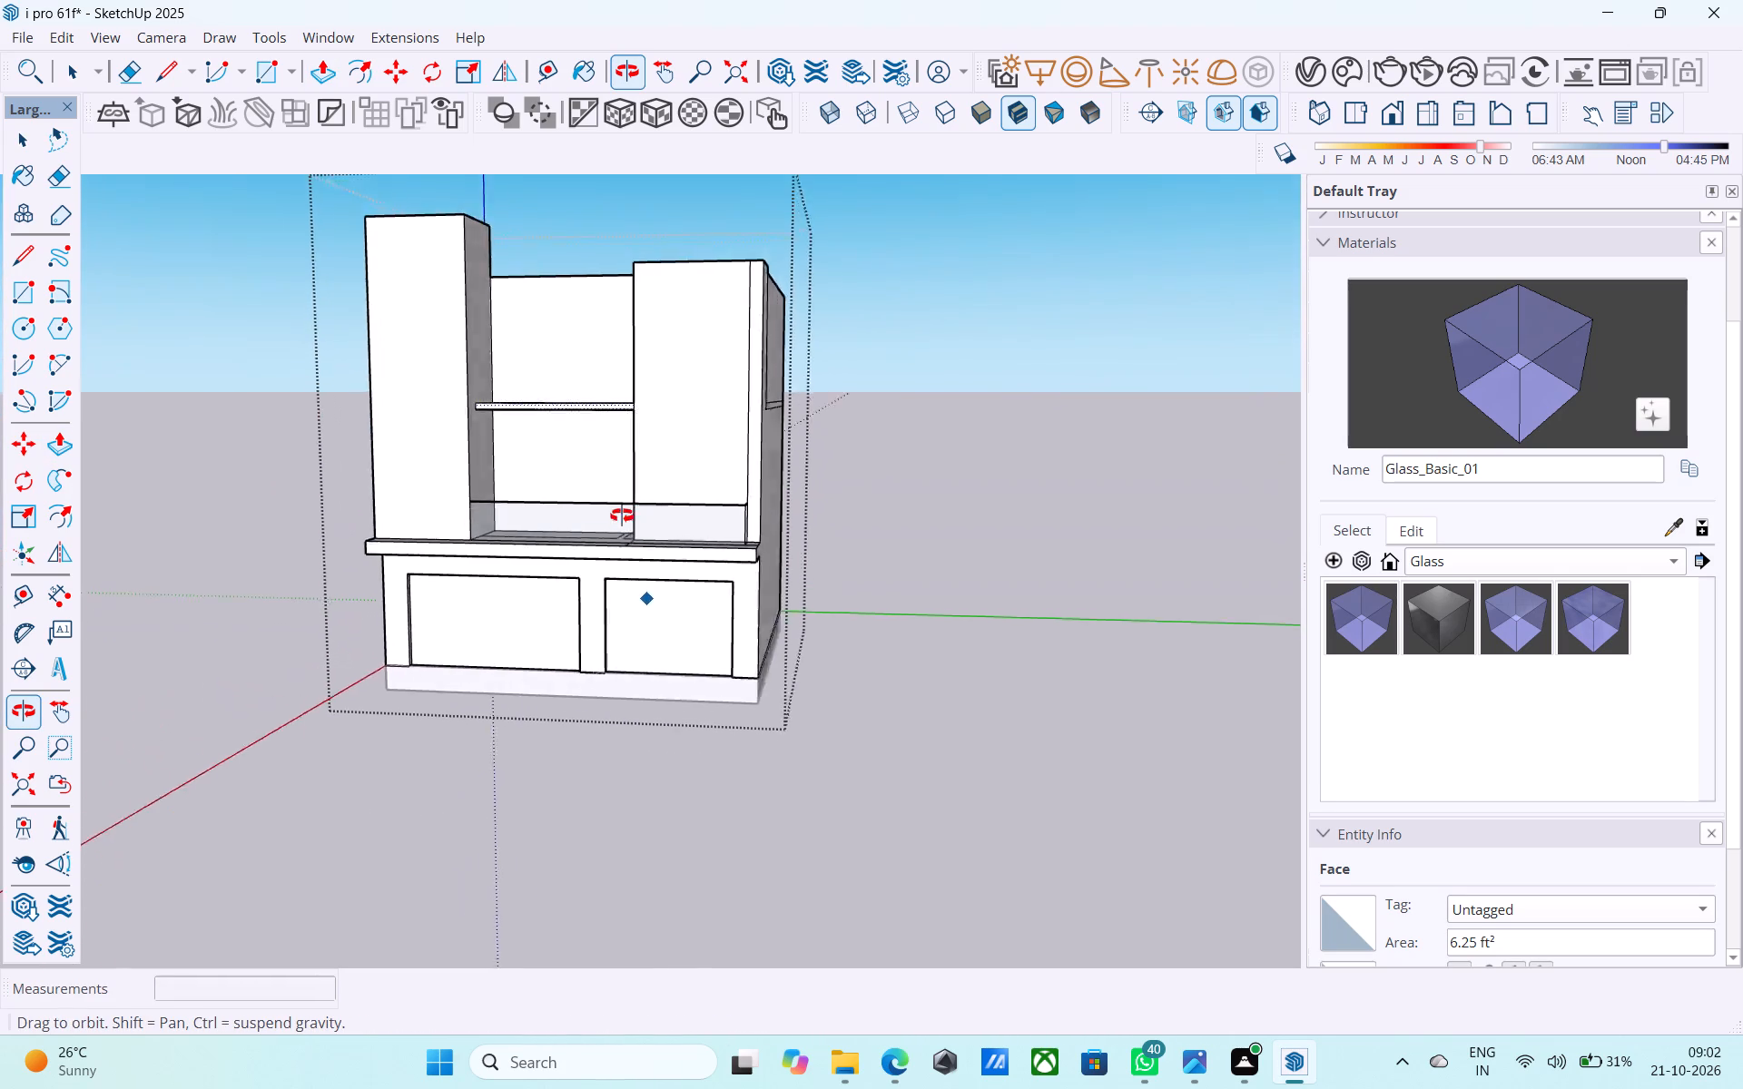
middle_click_drag(622, 515, 578, 485)
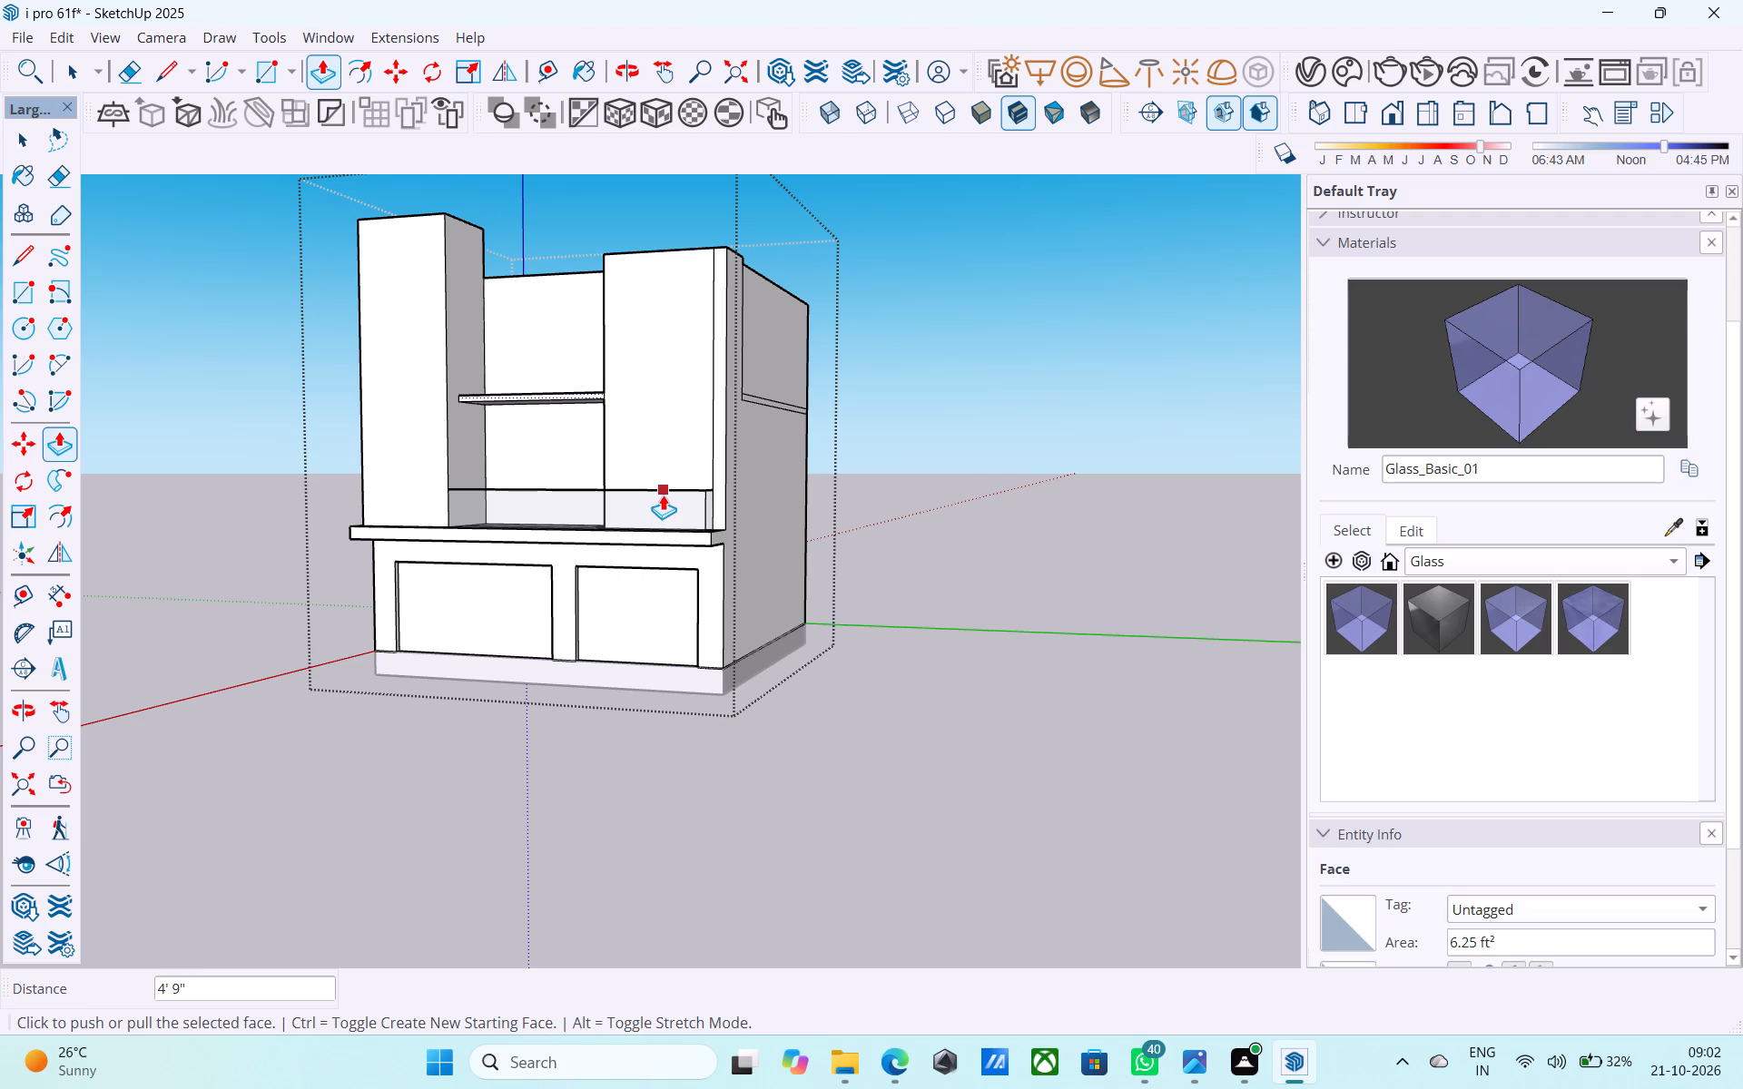
scroll(710, 509, "down", 1)
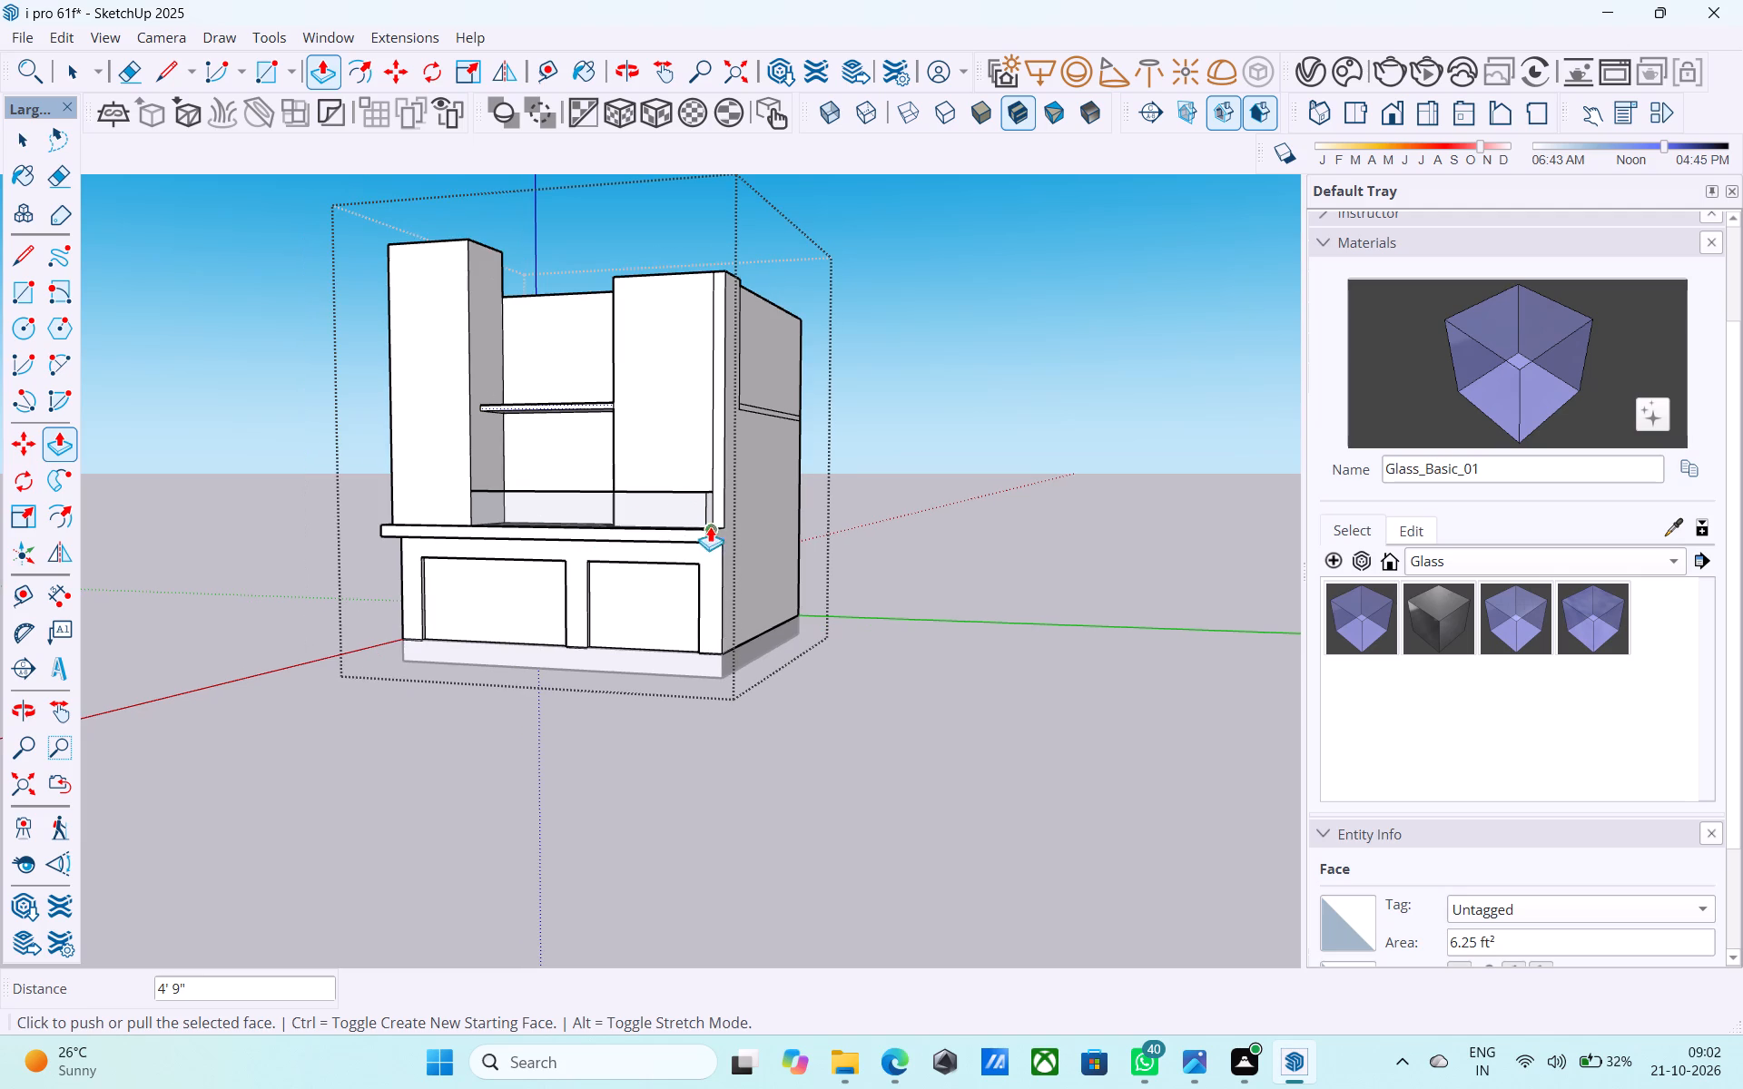
scroll(709, 541, "down", 3)
middle_click_drag(709, 544, 708, 522)
middle_click_drag(708, 521, 687, 505)
middle_click_drag(694, 503, 843, 550)
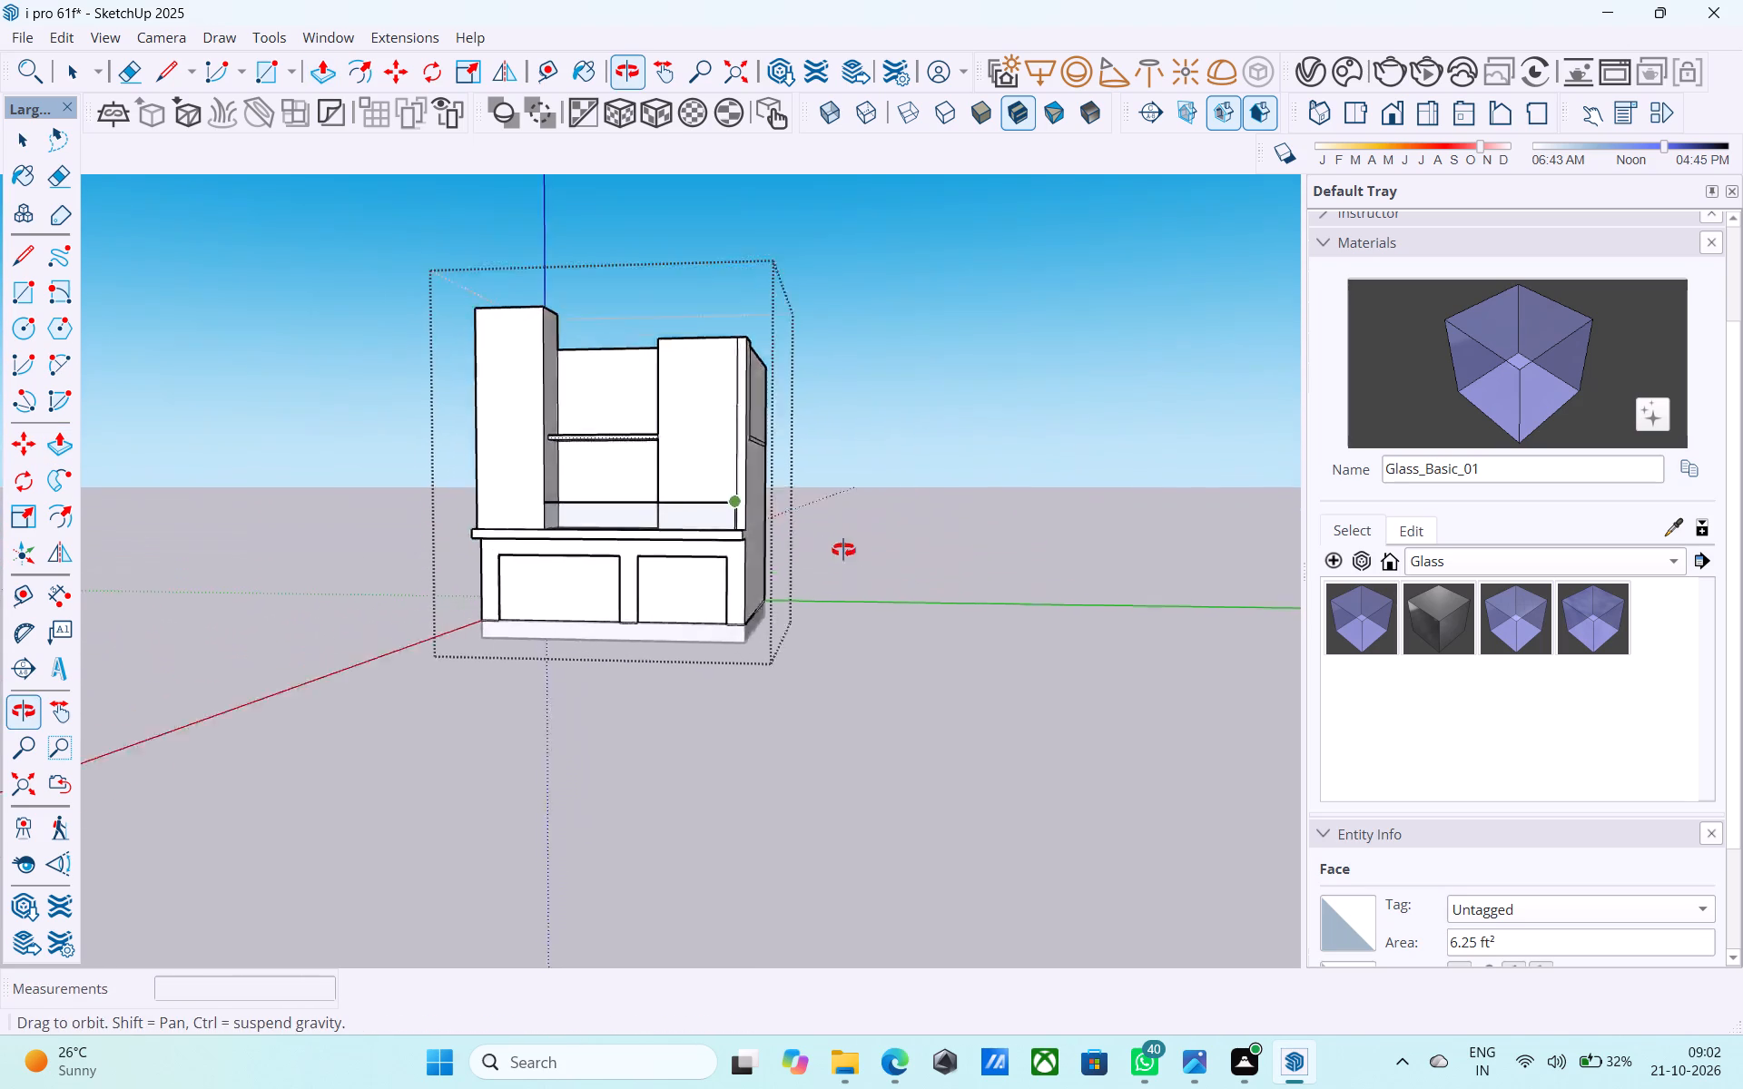
middle_click_drag(843, 550, 891, 538)
scroll(912, 530, "down", 4)
middle_click_drag(911, 538, 937, 482)
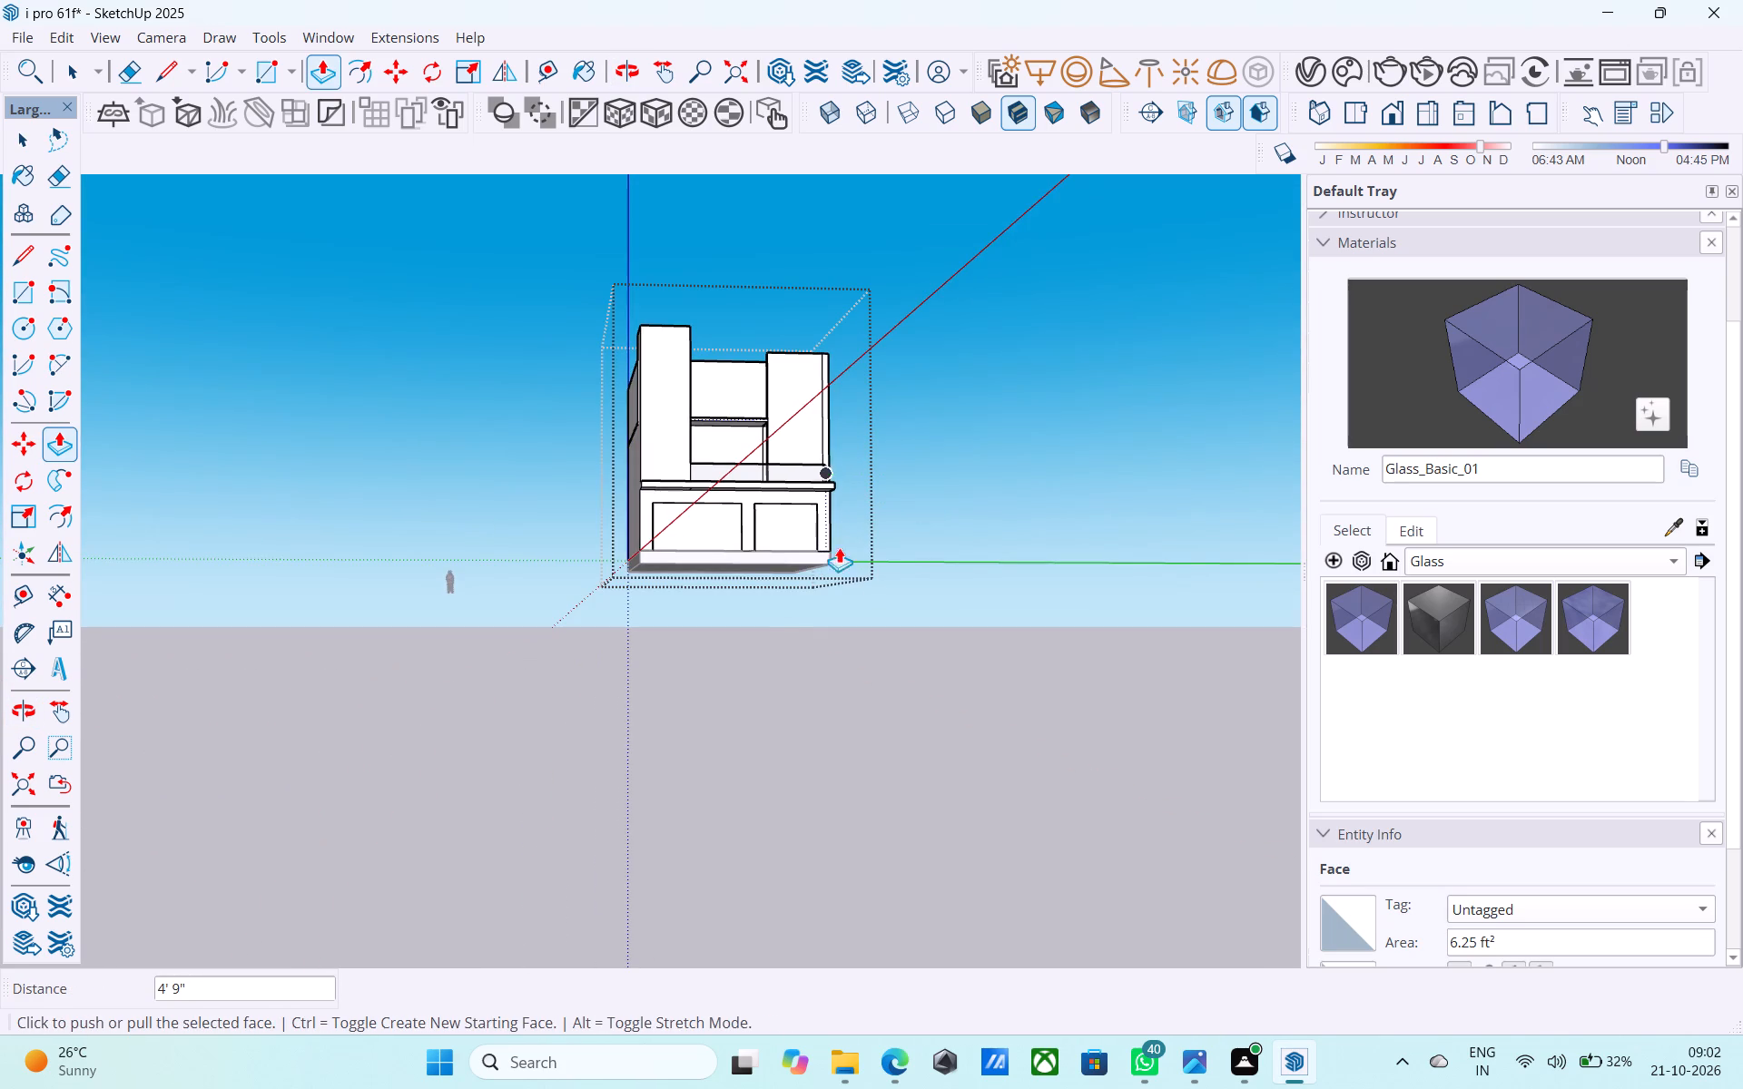
middle_click_drag(772, 606, 748, 582)
scroll(675, 469, "up", 5)
middle_click_drag(662, 417, 624, 561)
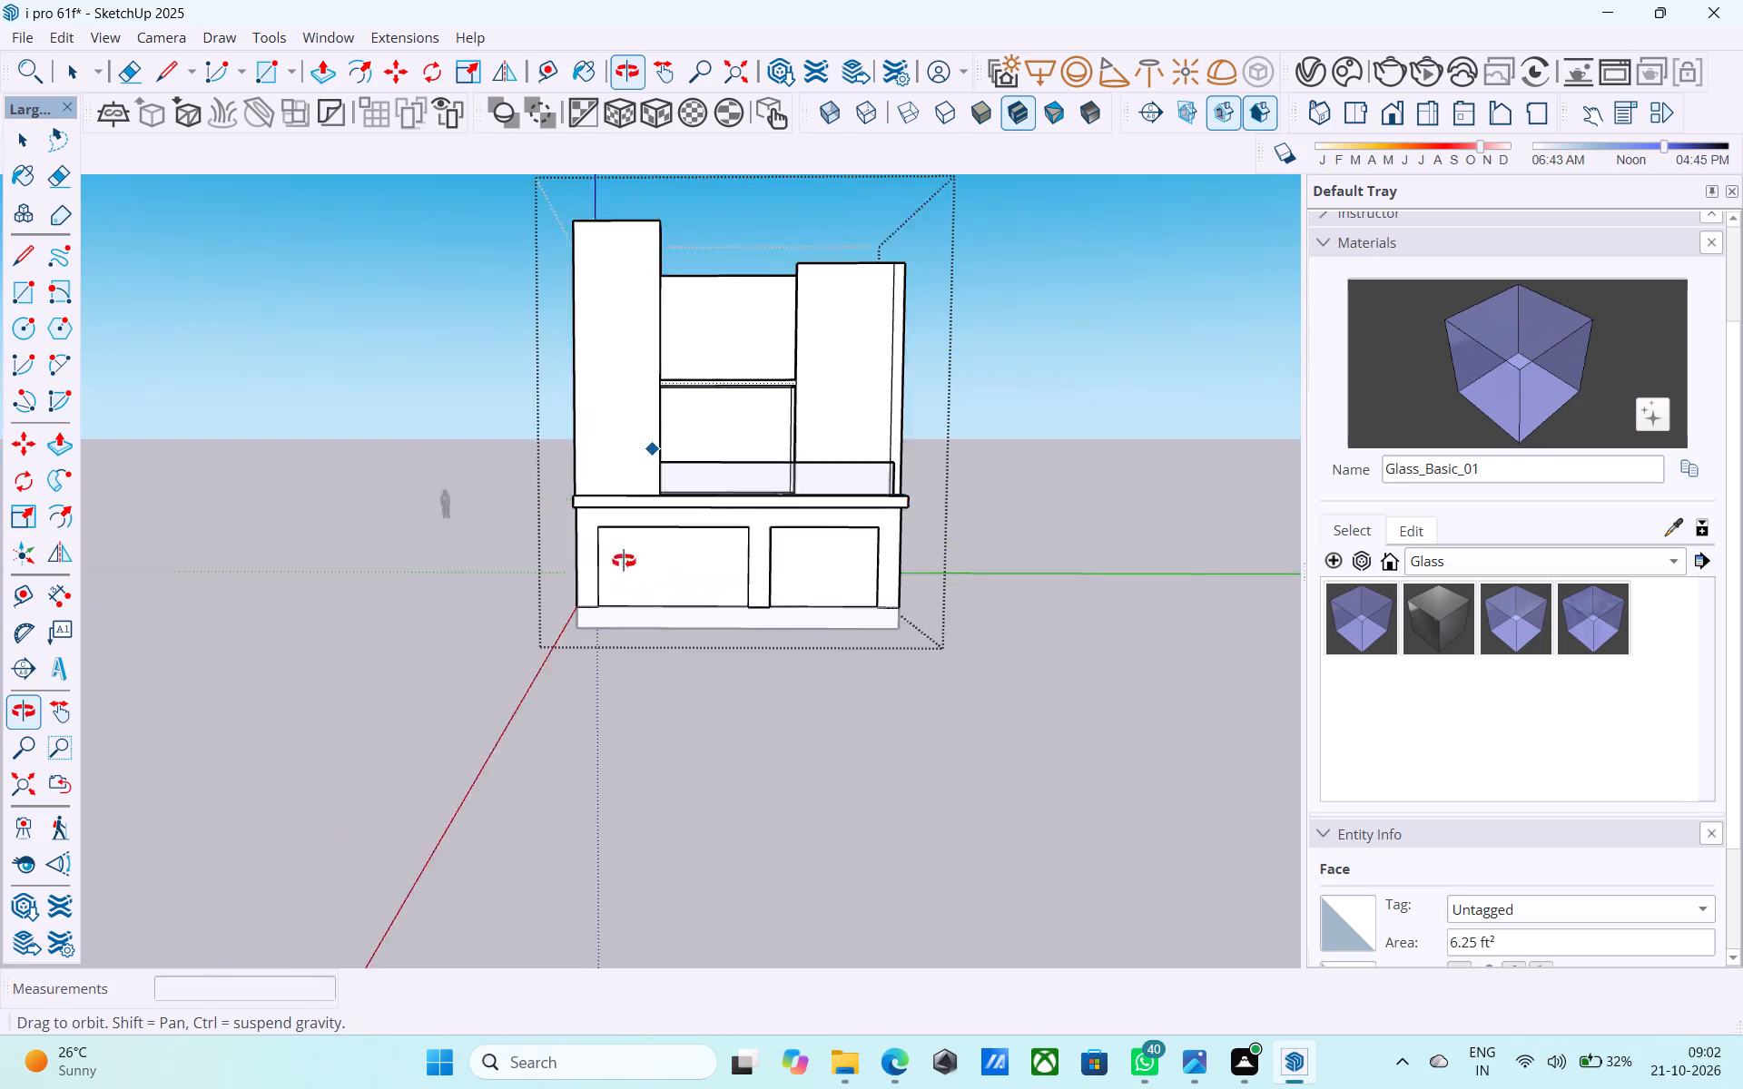
middle_click_drag(624, 561, 347, 586)
scroll(458, 413, "up", 3)
middle_click_drag(458, 409, 662, 462)
middle_click_drag(839, 508, 1049, 623)
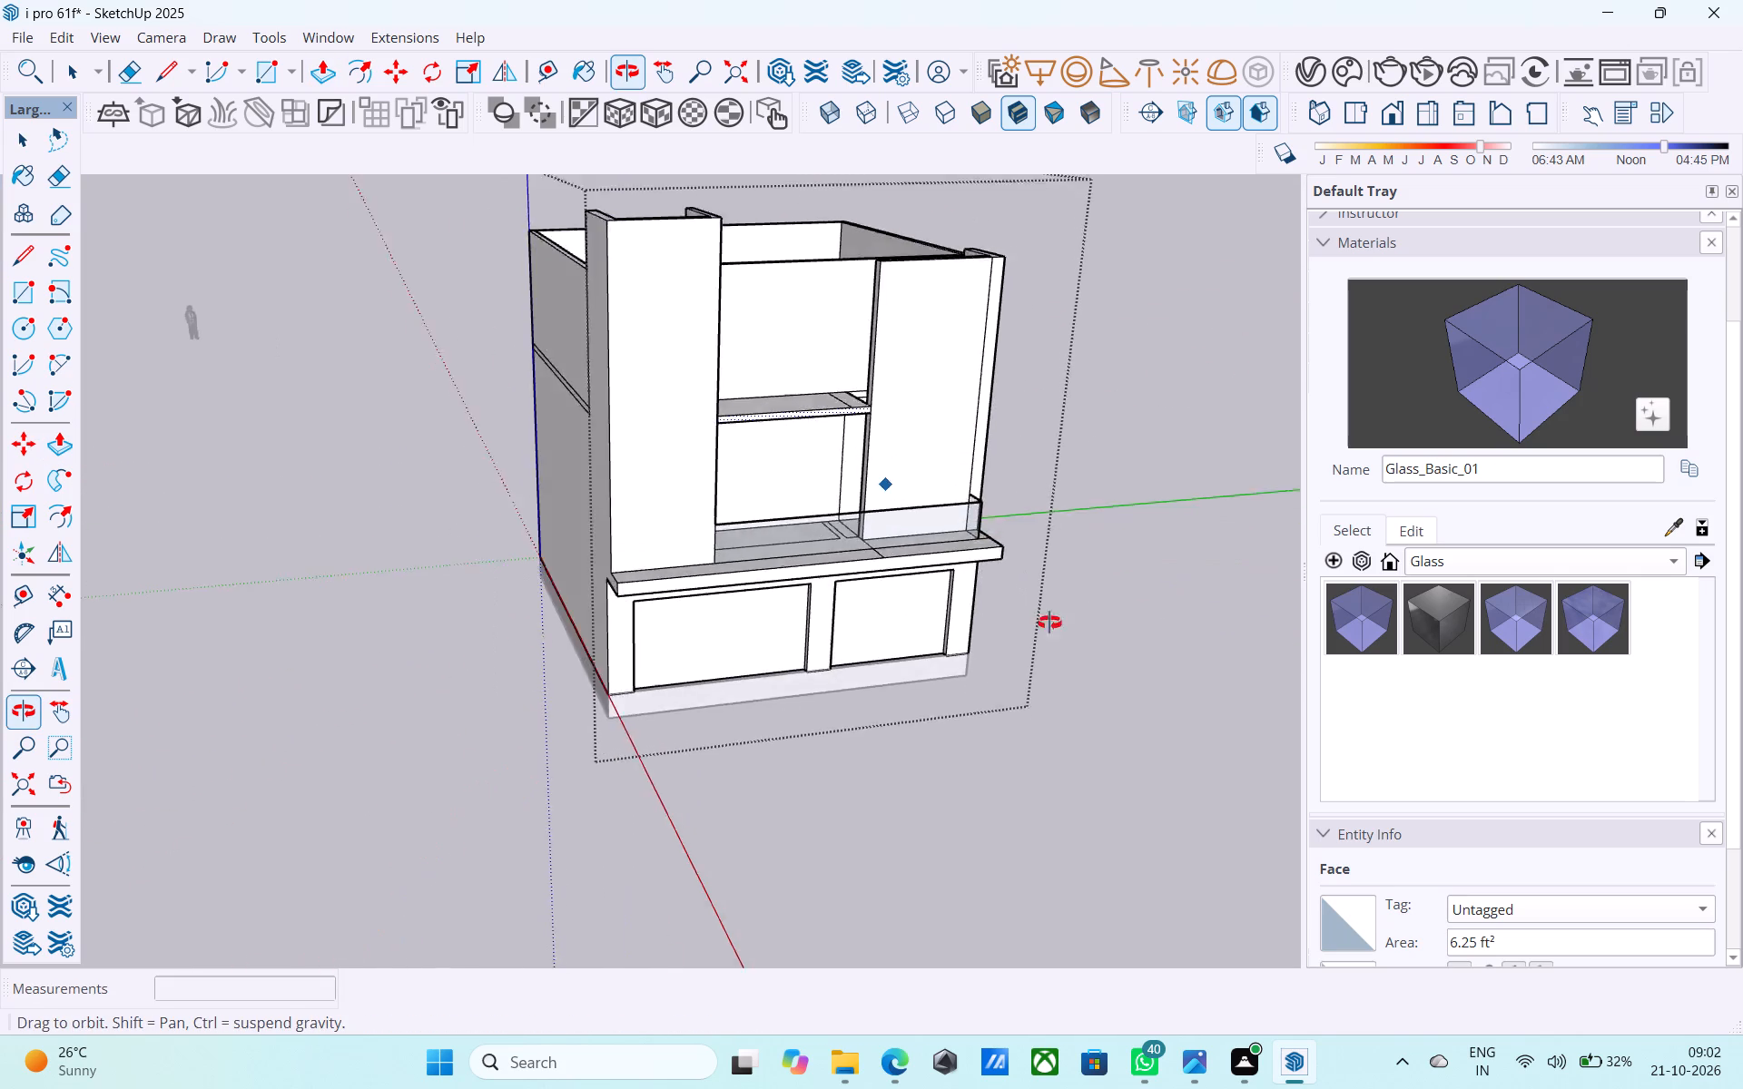
Erase the line crossing the top of the mid-height slab near the projecting wall.
middle_click_drag(1049, 623, 1046, 702)
scroll(922, 496, "up", 1)
middle_click_drag(920, 495, 777, 480)
scroll(800, 481, "up", 7)
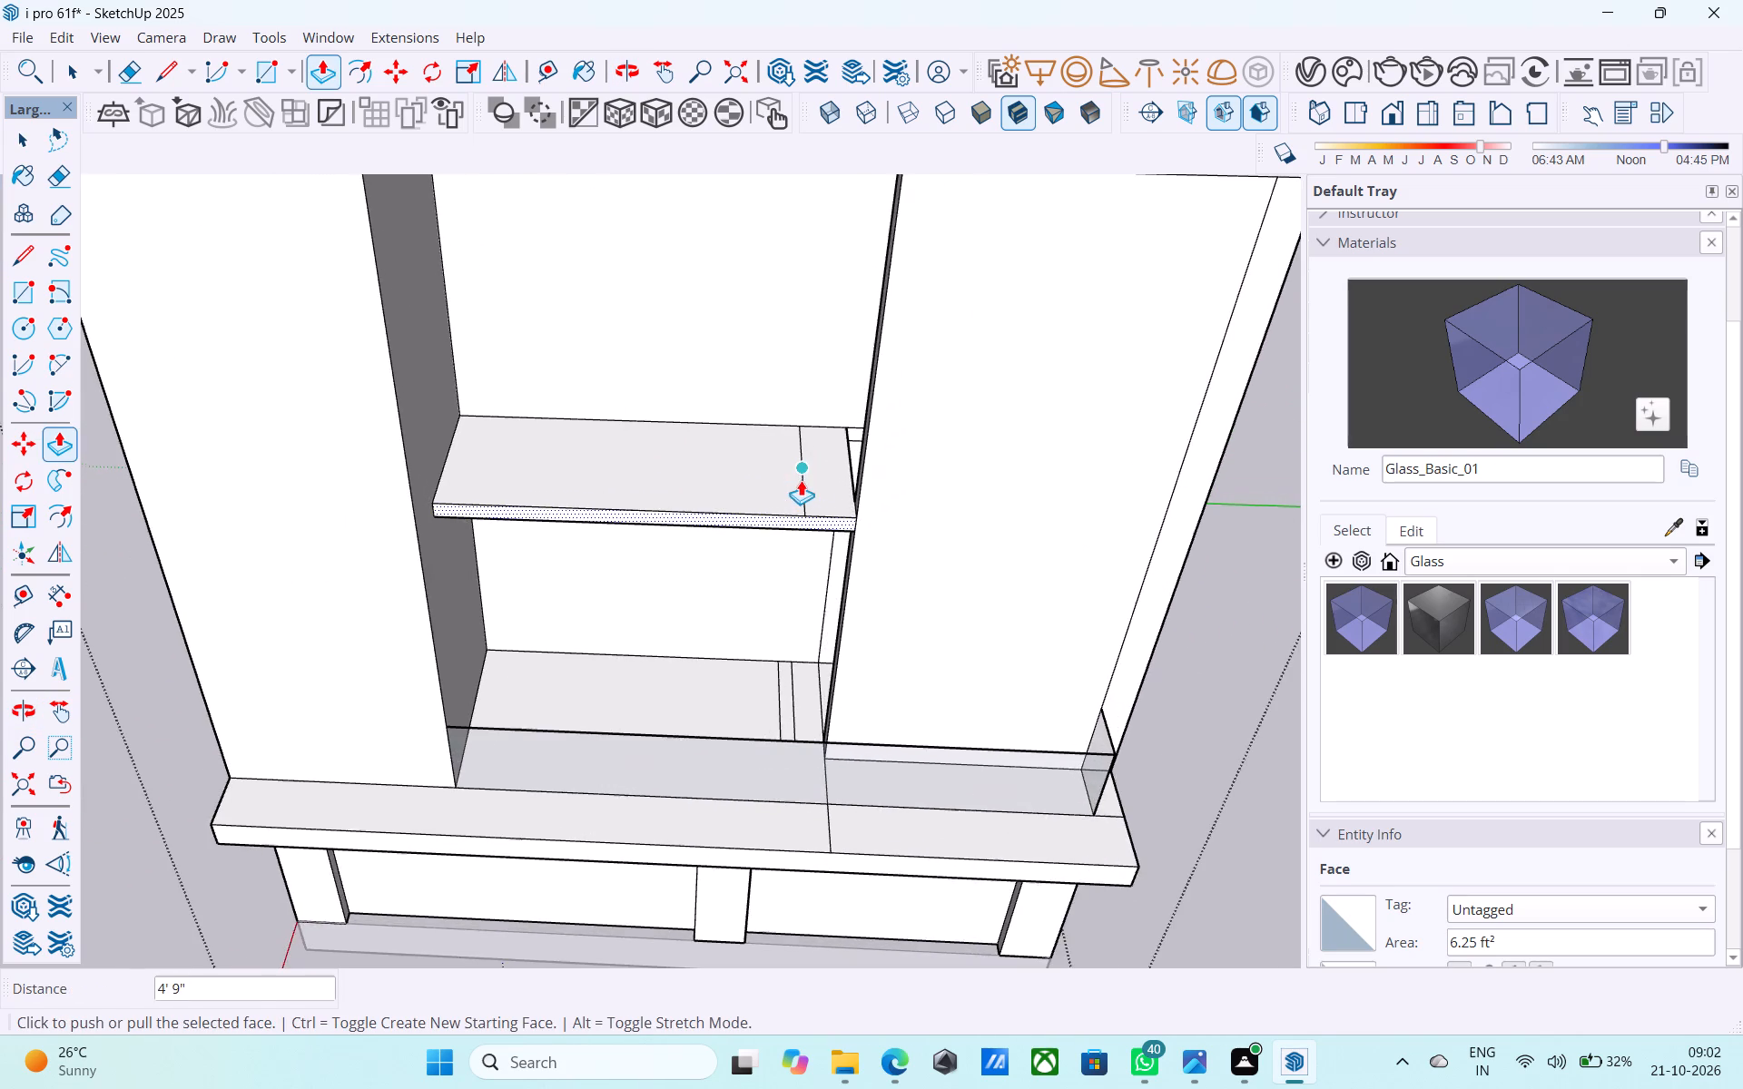
key("e")
scroll(803, 479, "up", 4)
left_click_drag(794, 485, 805, 487)
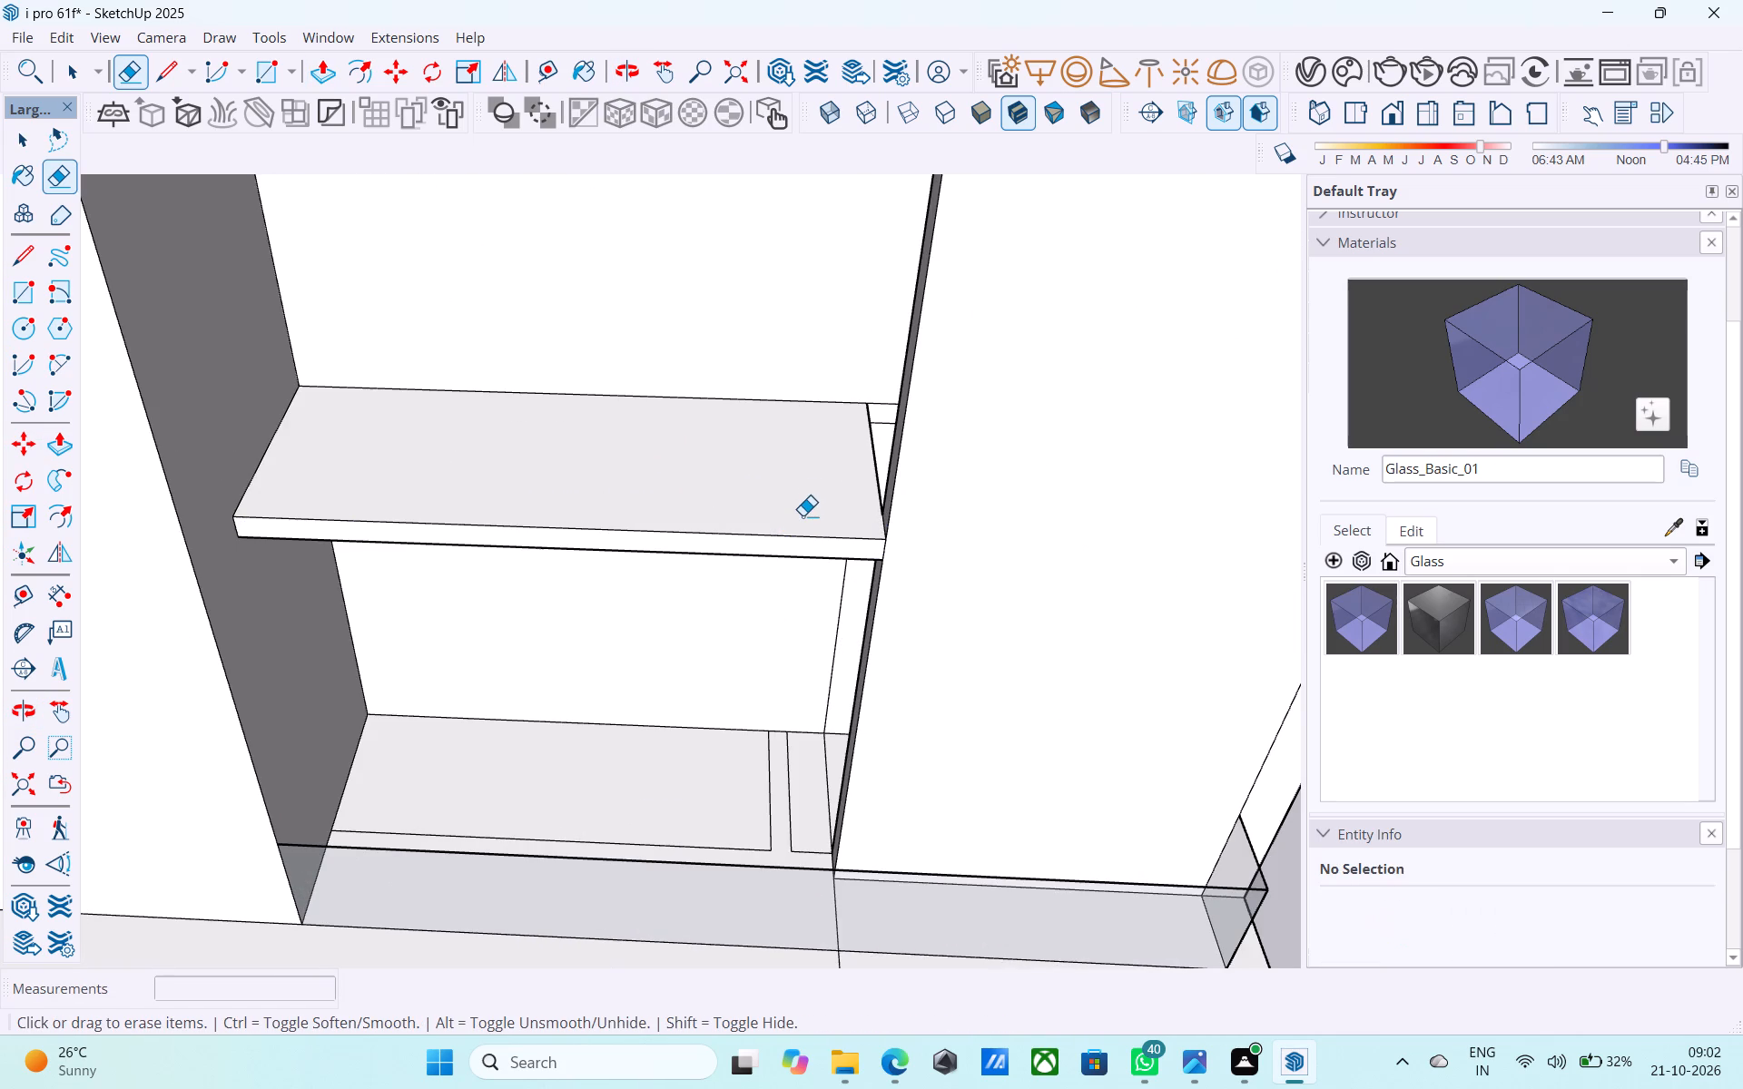
Examine the cleaned mid-height slab between the corner box and the projecting wall from the front and above.
middle_click_drag(801, 516, 830, 288)
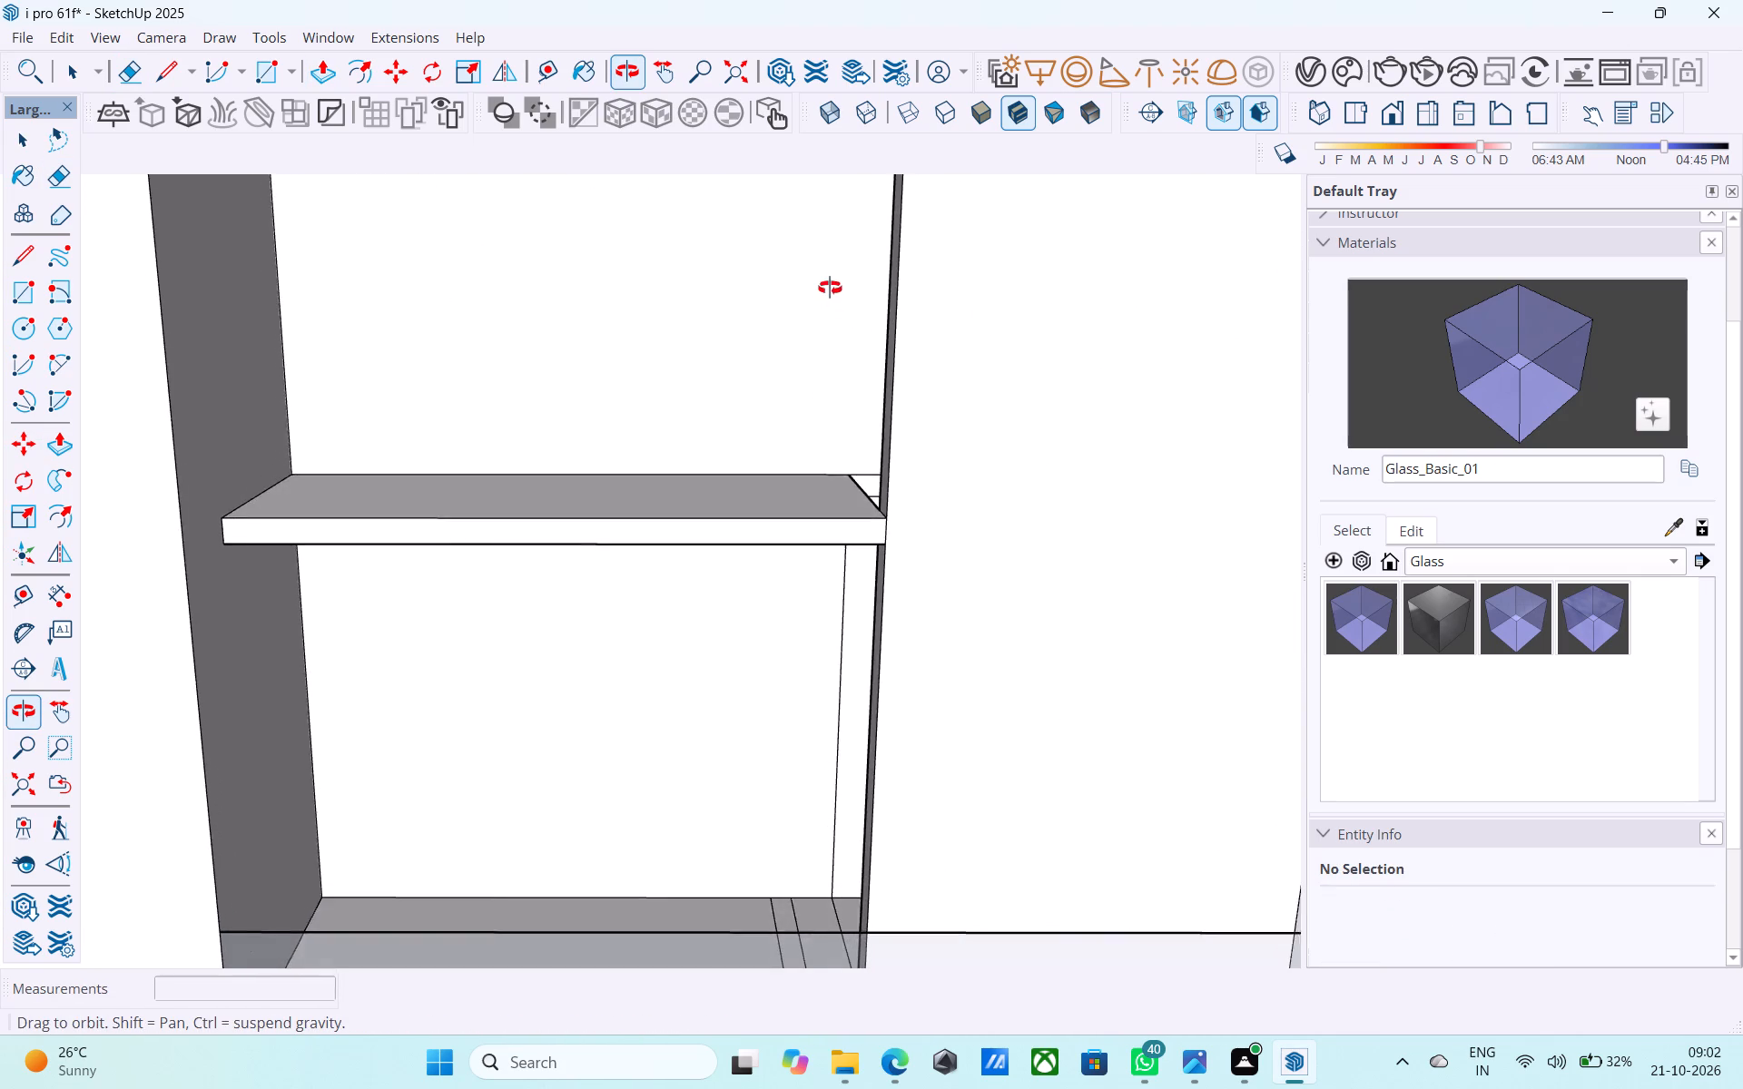
middle_click_drag(830, 288, 832, 277)
scroll(788, 489, "down", 5)
middle_click_drag(785, 567, 788, 622)
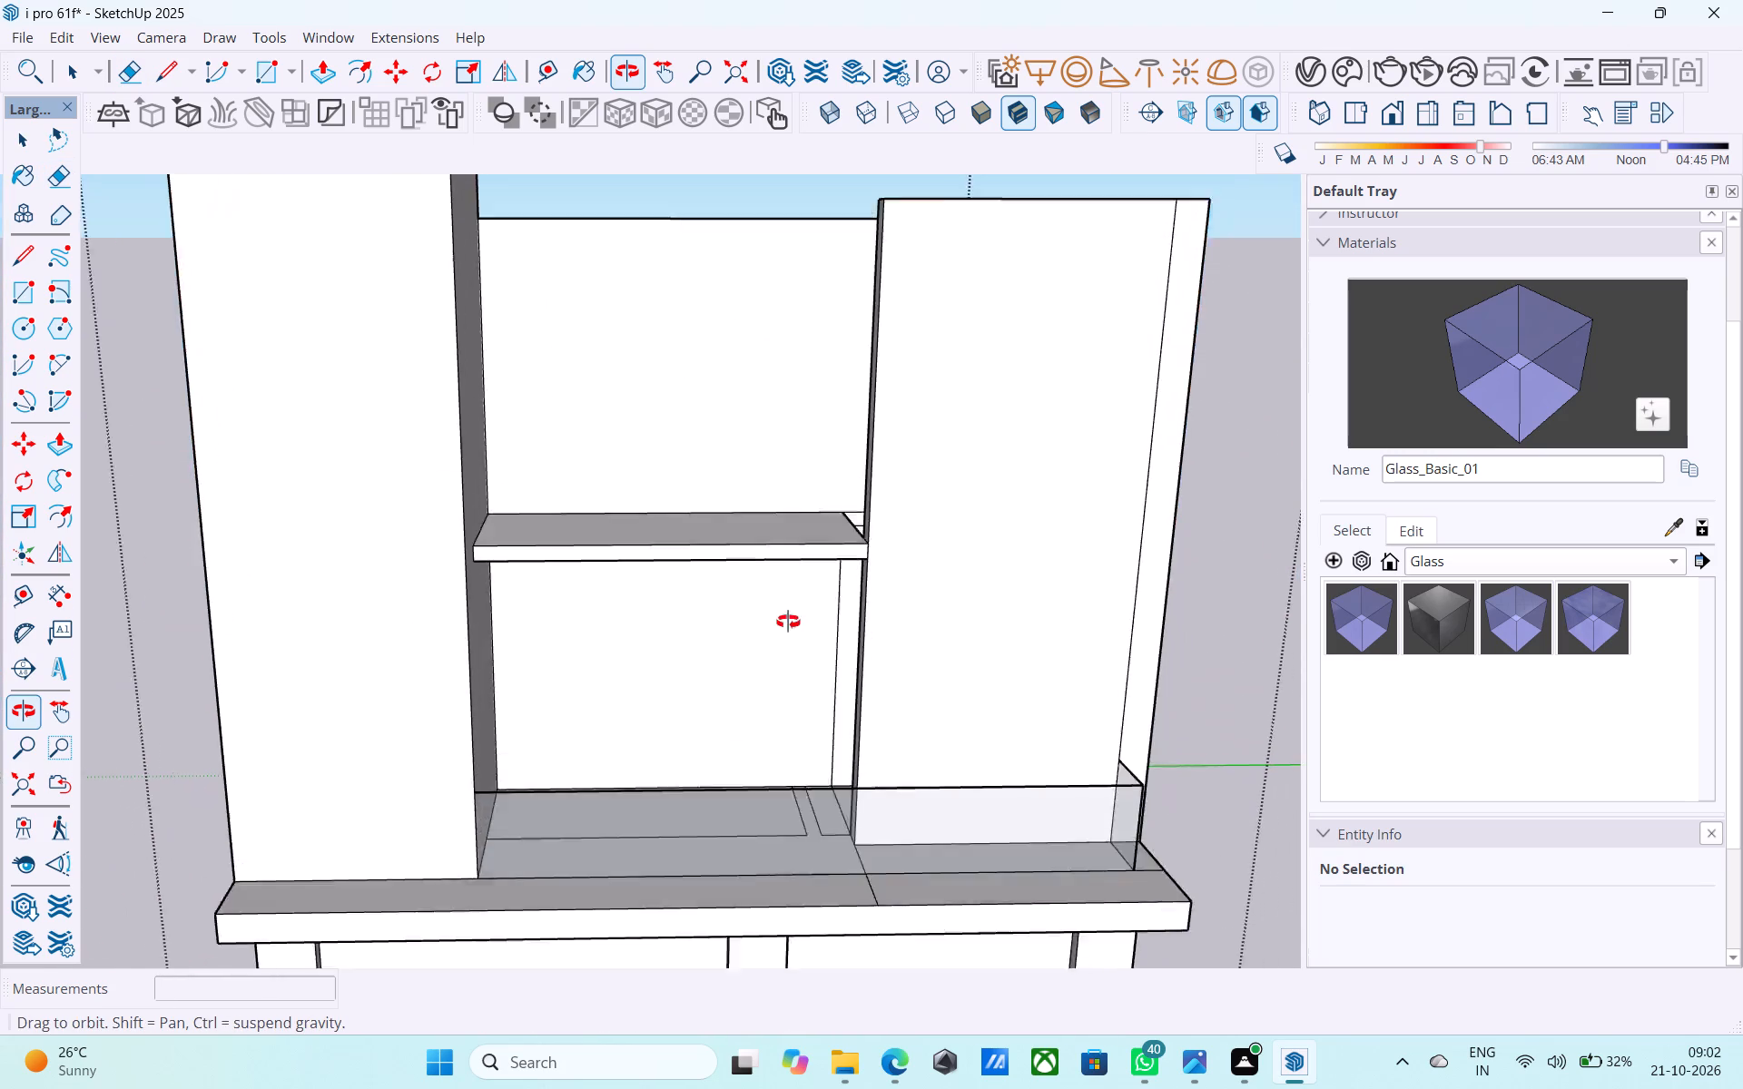
middle_click_drag(788, 622, 785, 628)
scroll(746, 425, "down", 4)
middle_click_drag(741, 505, 399, 571)
scroll(430, 623, "down", 4)
middle_click_drag(417, 629, 721, 705)
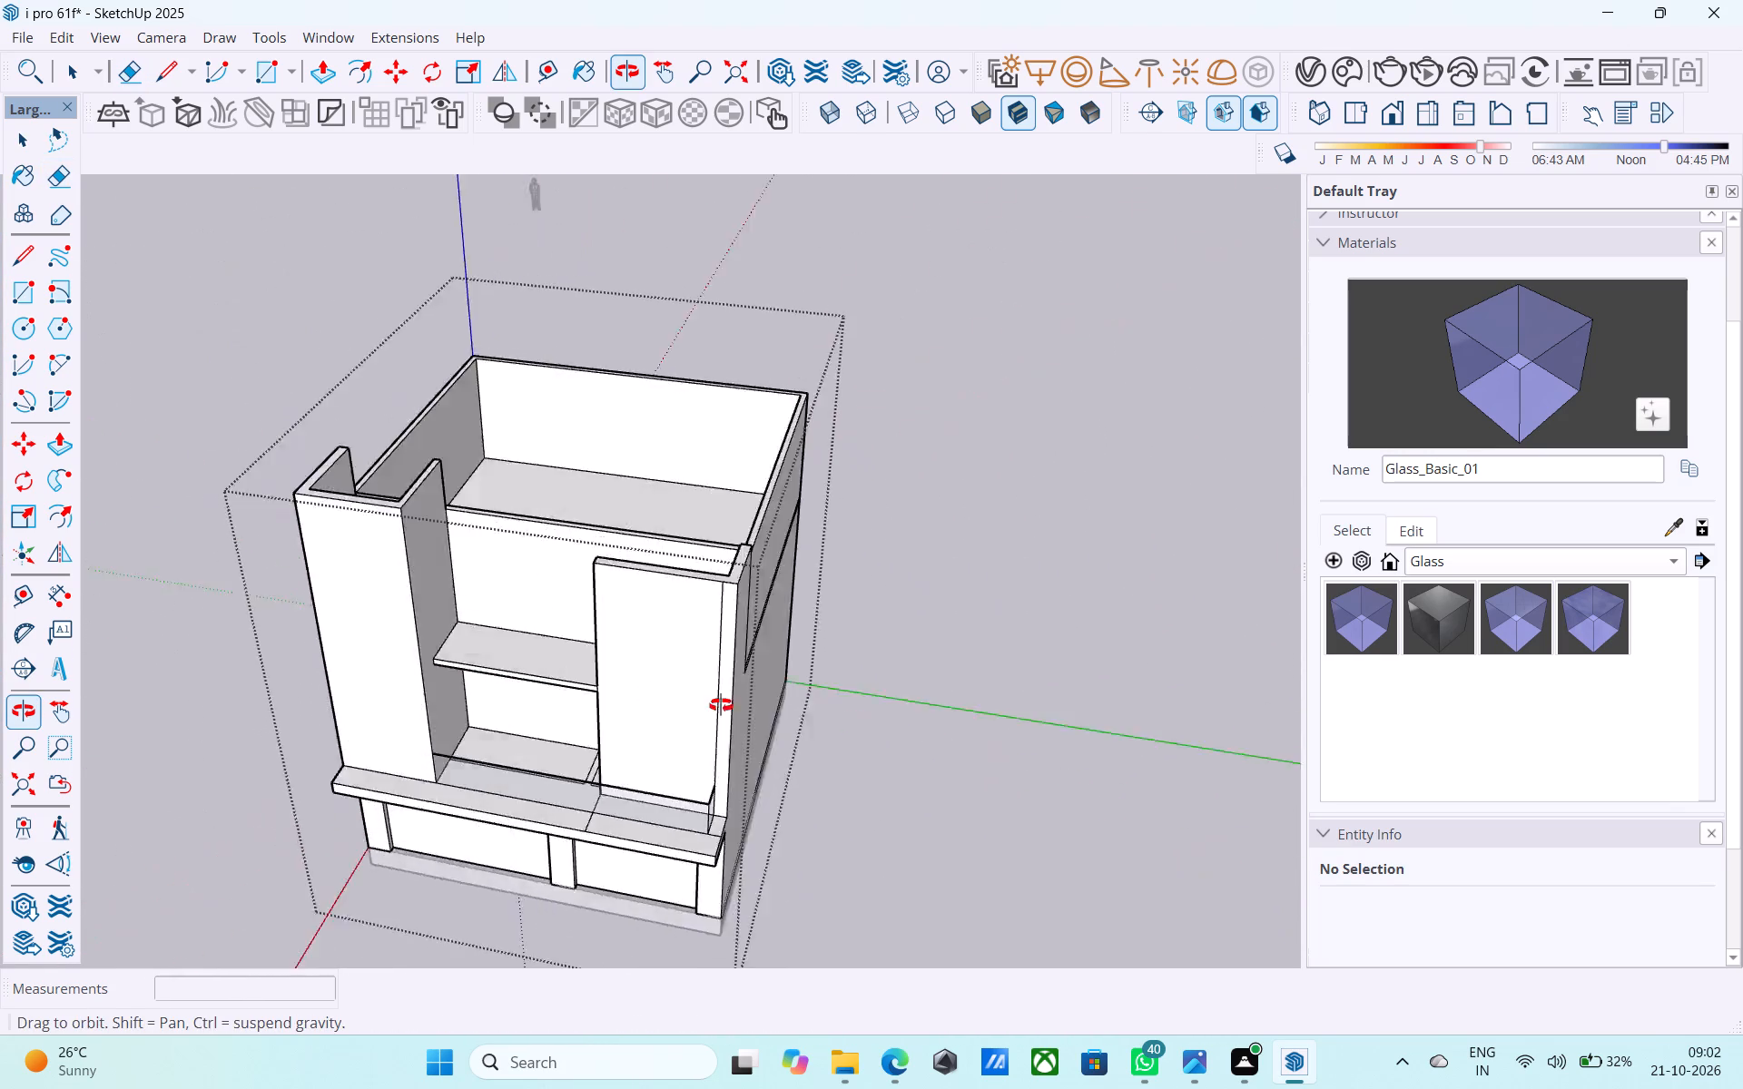
middle_click_drag(721, 705, 1163, 671)
Draw a 6" line on the balcony floor joining the front ends of the two parallel strip lines.
scroll(977, 741, "up", 14)
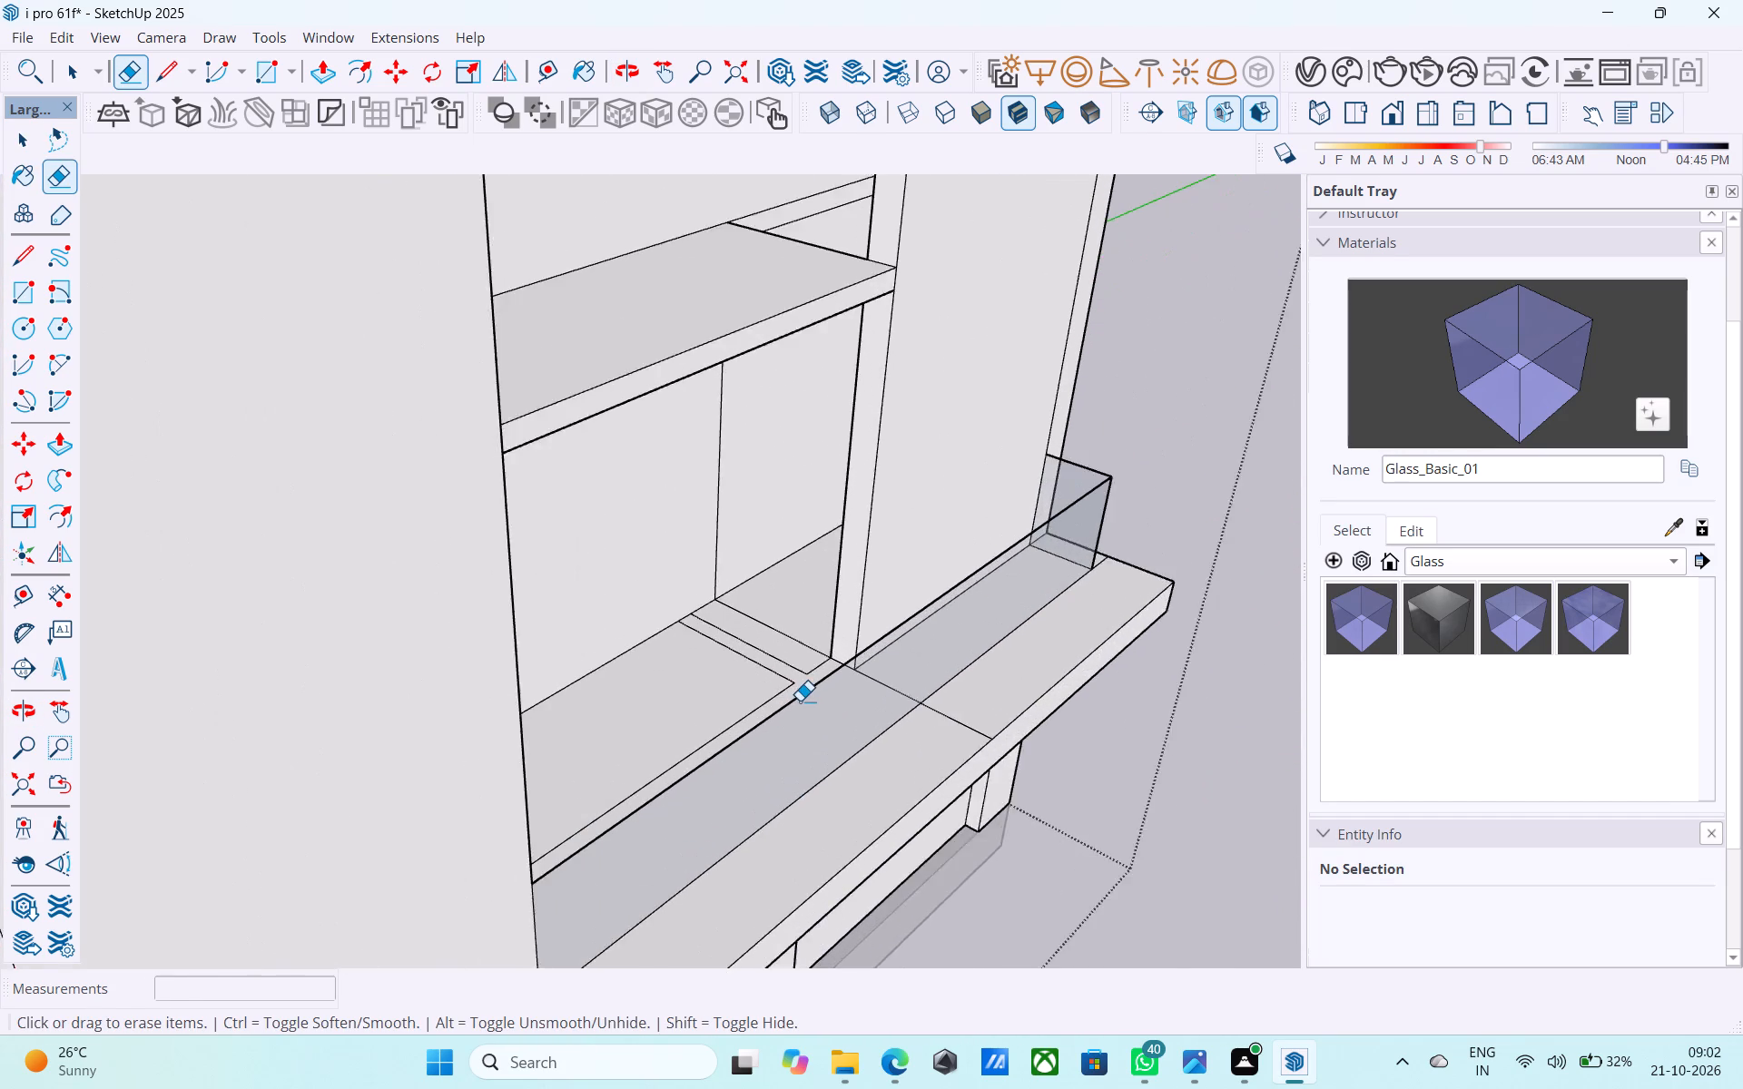
scroll(800, 701, "up", 7)
middle_click_drag(792, 681, 635, 695)
scroll(925, 611, "down", 10)
middle_click_drag(809, 661, 760, 663)
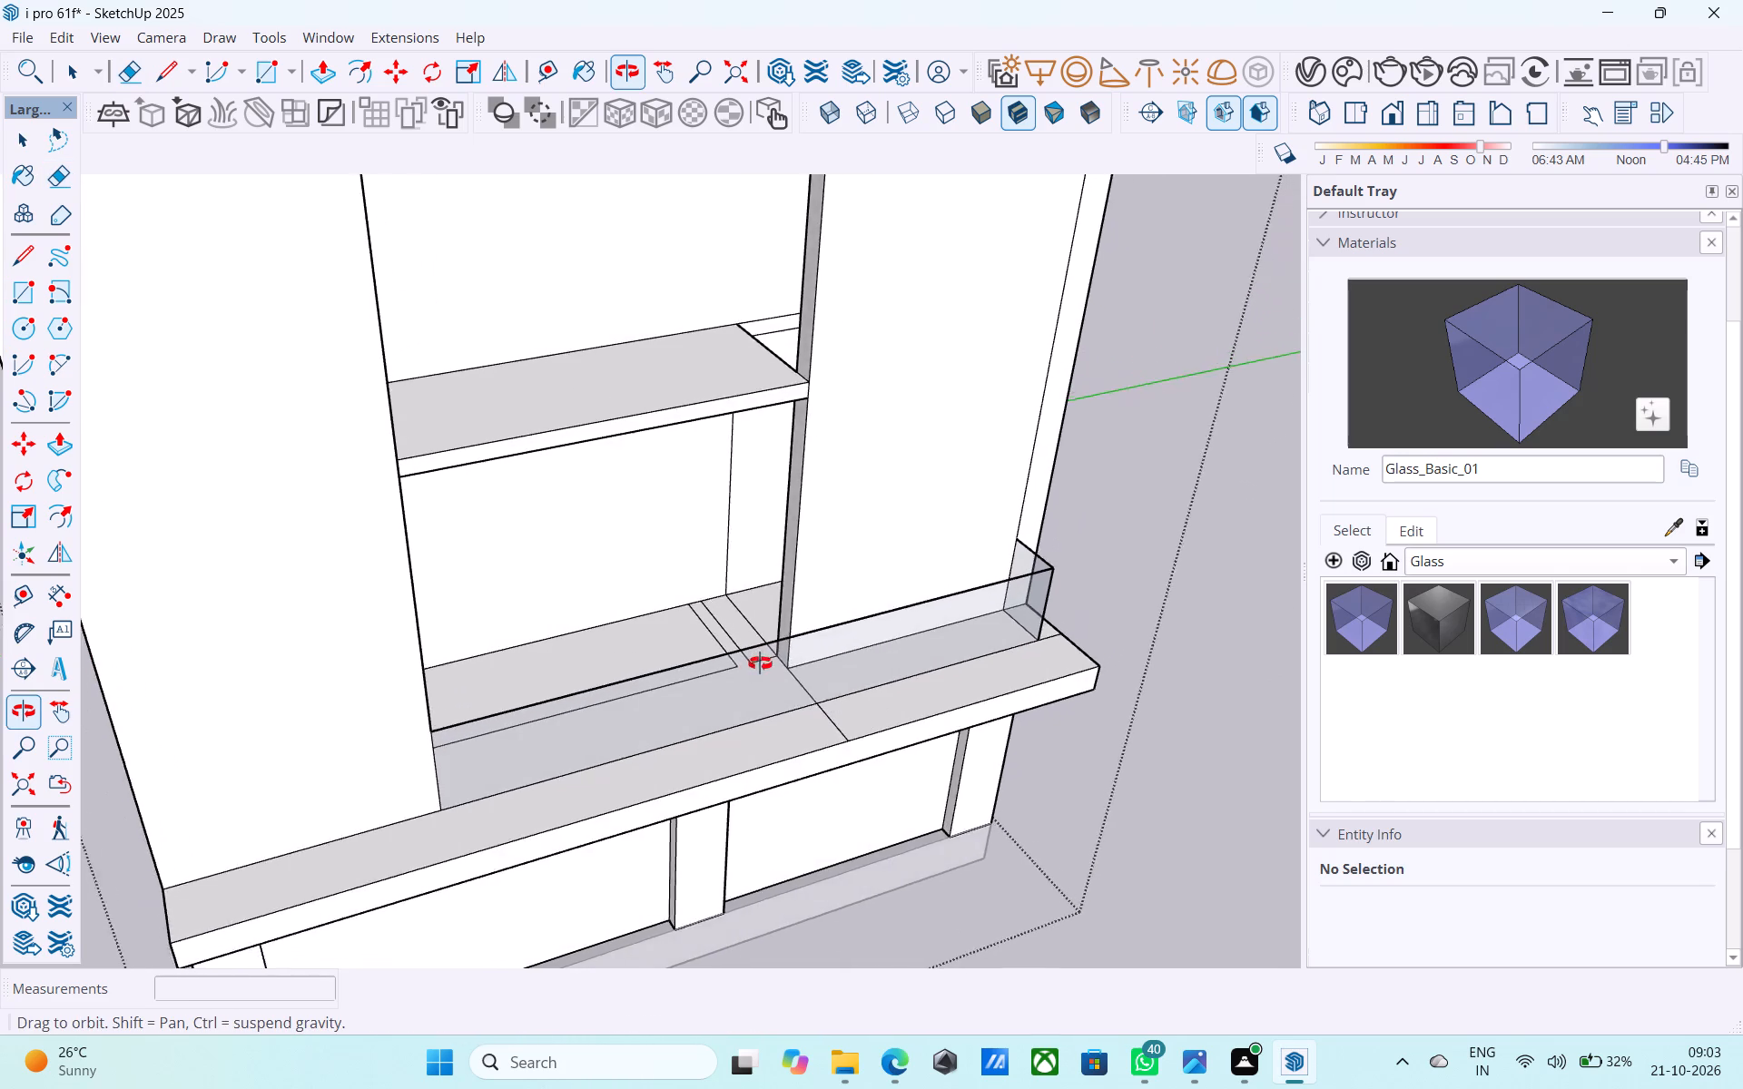
middle_click_drag(760, 663, 735, 779)
scroll(717, 818, "up", 4)
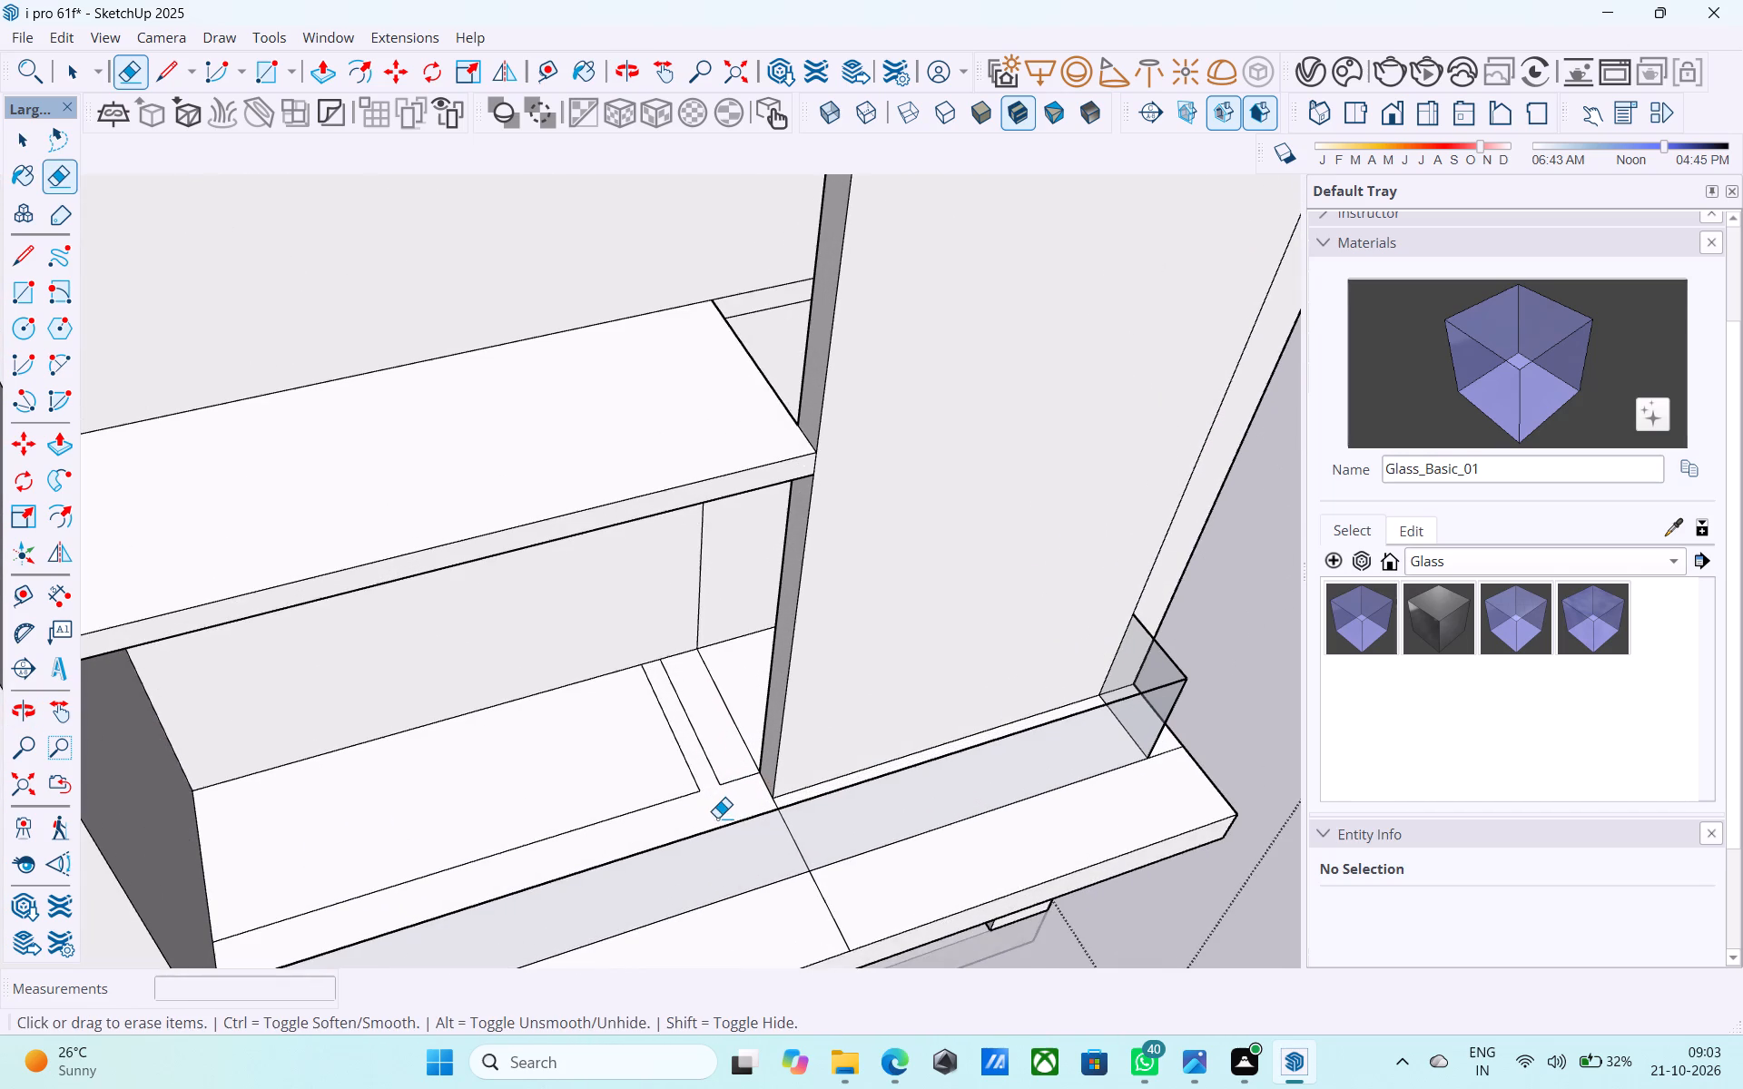
key("l")
scroll(715, 810, "up", 4)
left_click(719, 763)
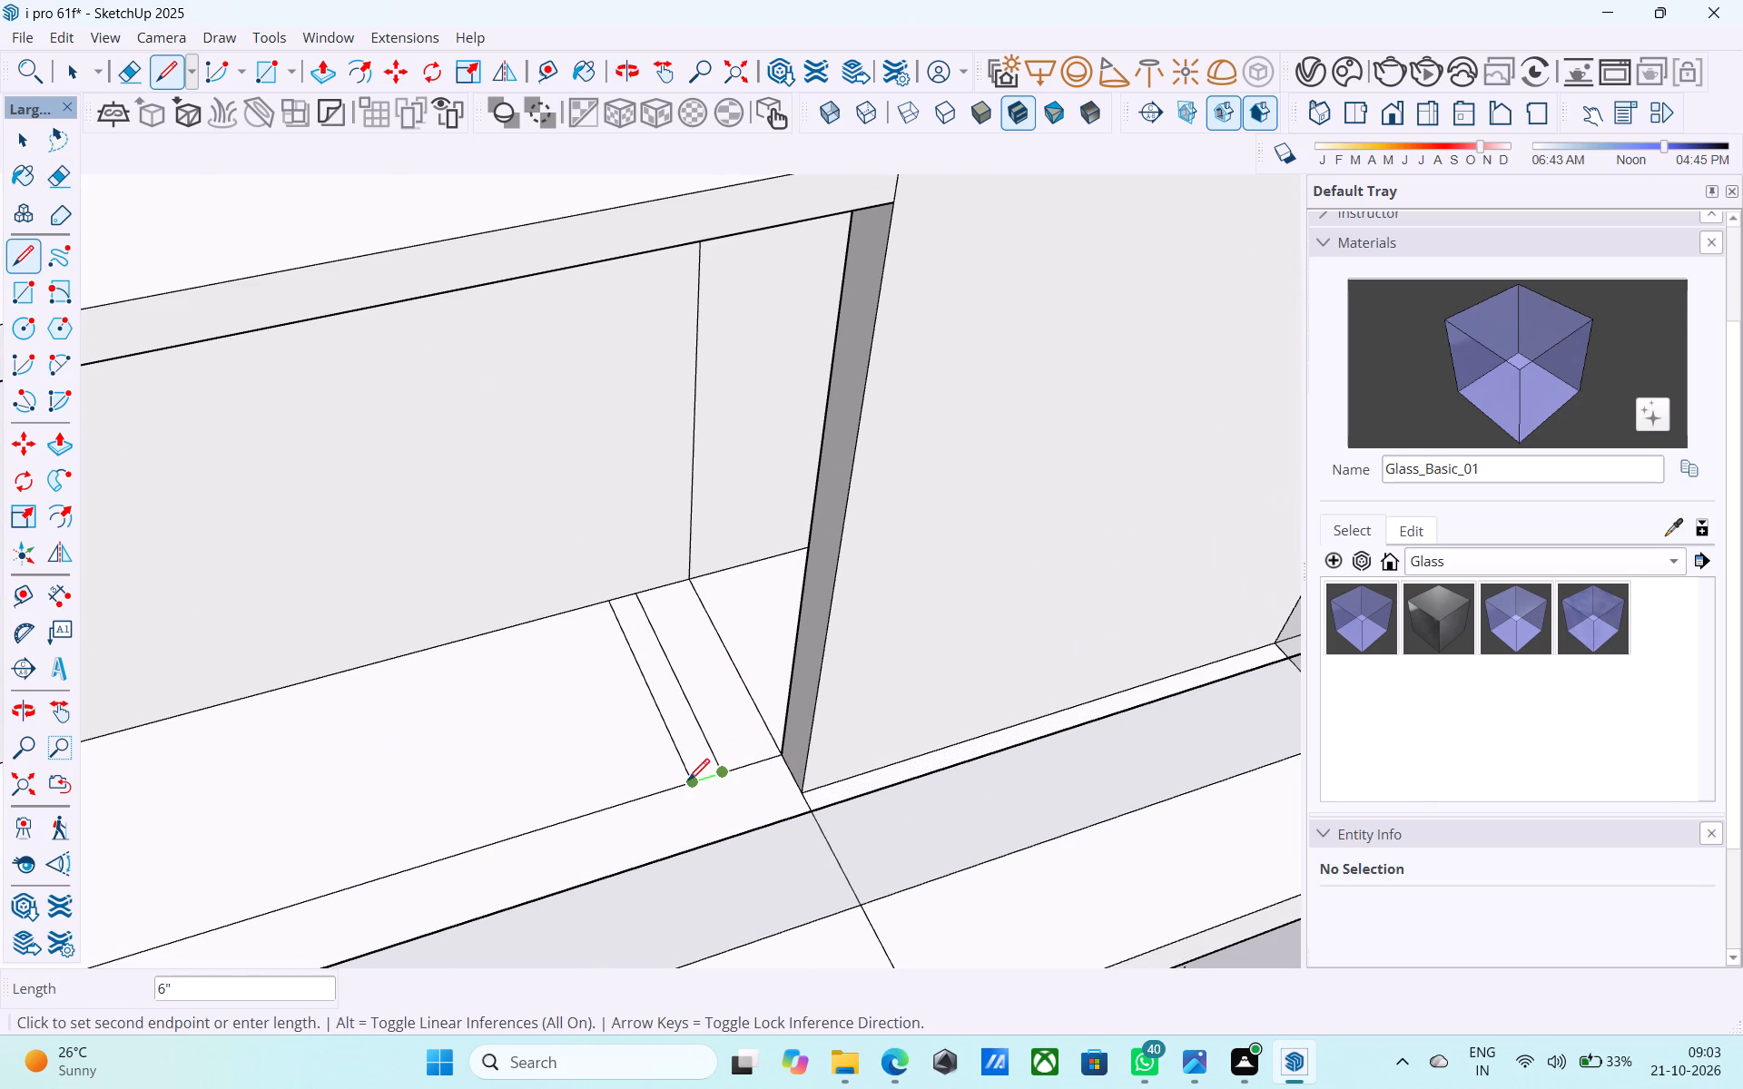
left_click(688, 782)
Erase the two parallel strip lines on the balcony floor and the line crossing the balcony slab beside the projecting wall.
key("e")
left_click_drag(723, 716, 670, 729)
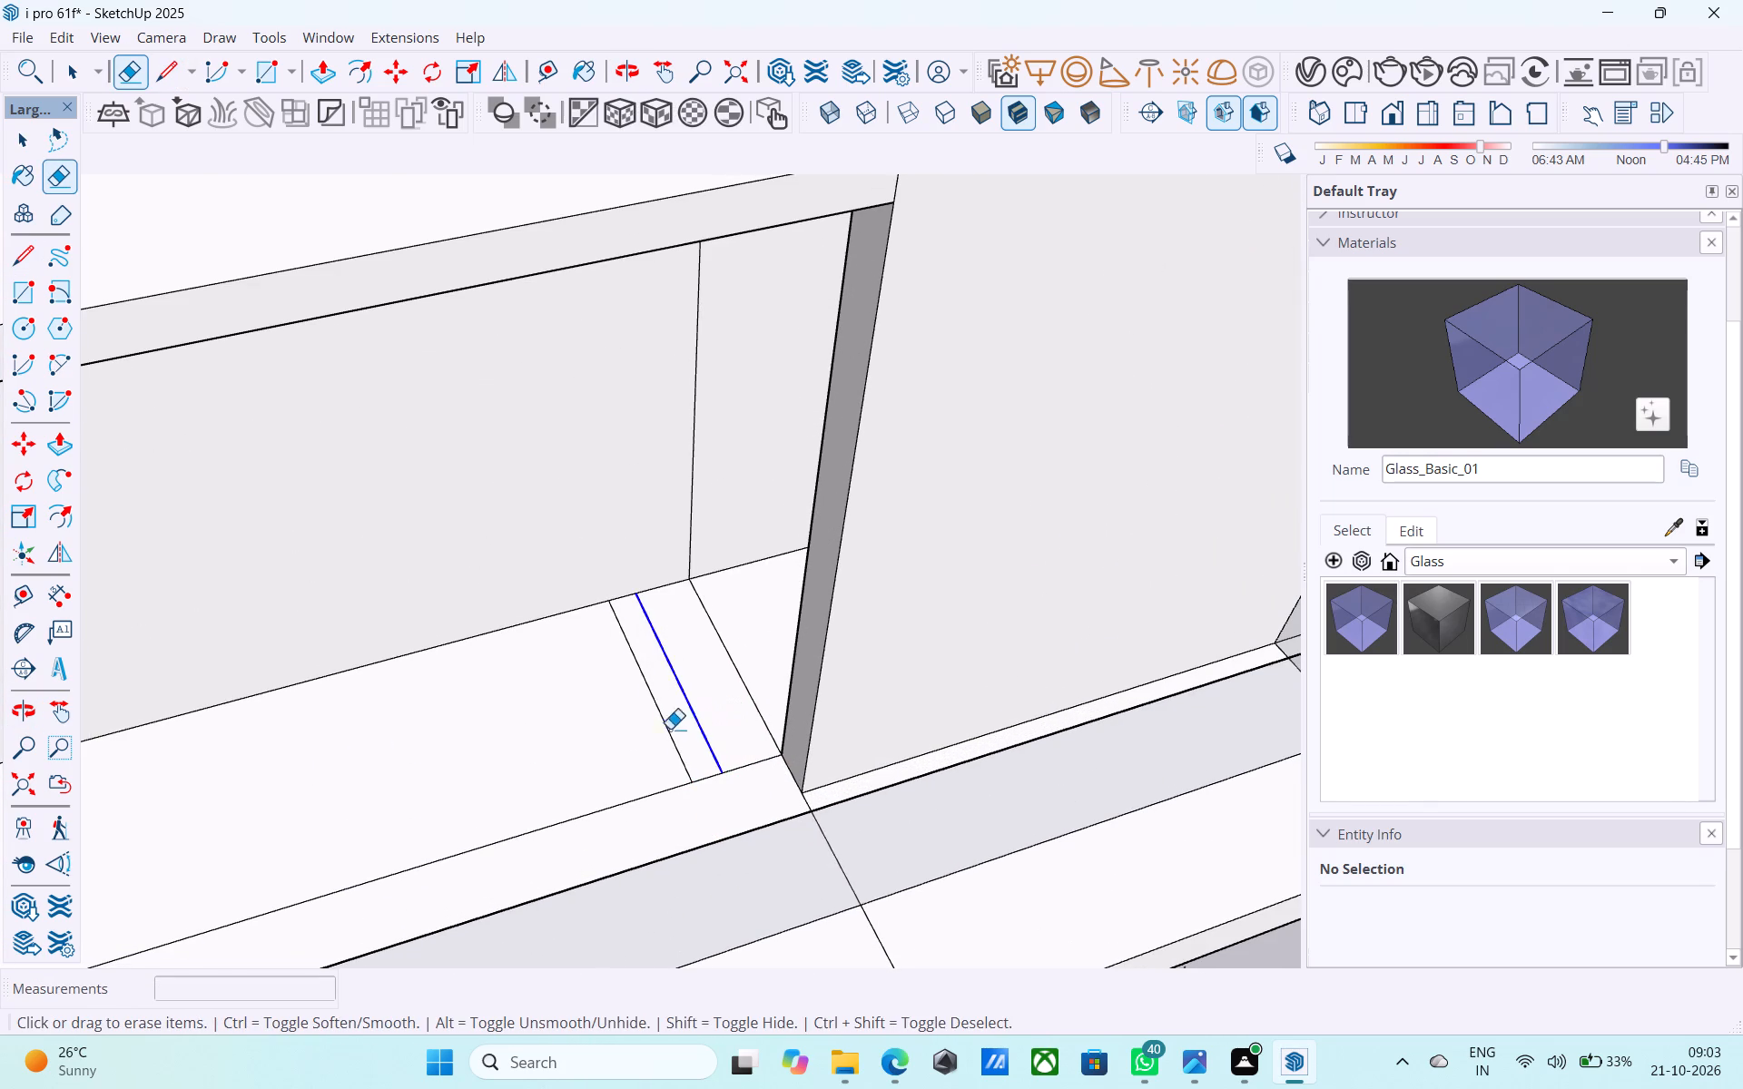
left_click_drag(670, 729, 655, 733)
scroll(670, 726, "down", 9)
middle_click_drag(674, 731, 655, 651)
scroll(729, 739, "up", 7)
left_click_drag(743, 721, 757, 717)
middle_click_drag(755, 701, 701, 904)
left_click_drag(635, 800, 648, 807)
Examine the front elevation's balcony, mid-height slab and projecting wall from several angles and distances.
scroll(842, 782, "down", 4)
middle_click_drag(861, 802, 887, 606)
scroll(935, 733, "down", 8)
middle_click_drag(936, 756, 861, 690)
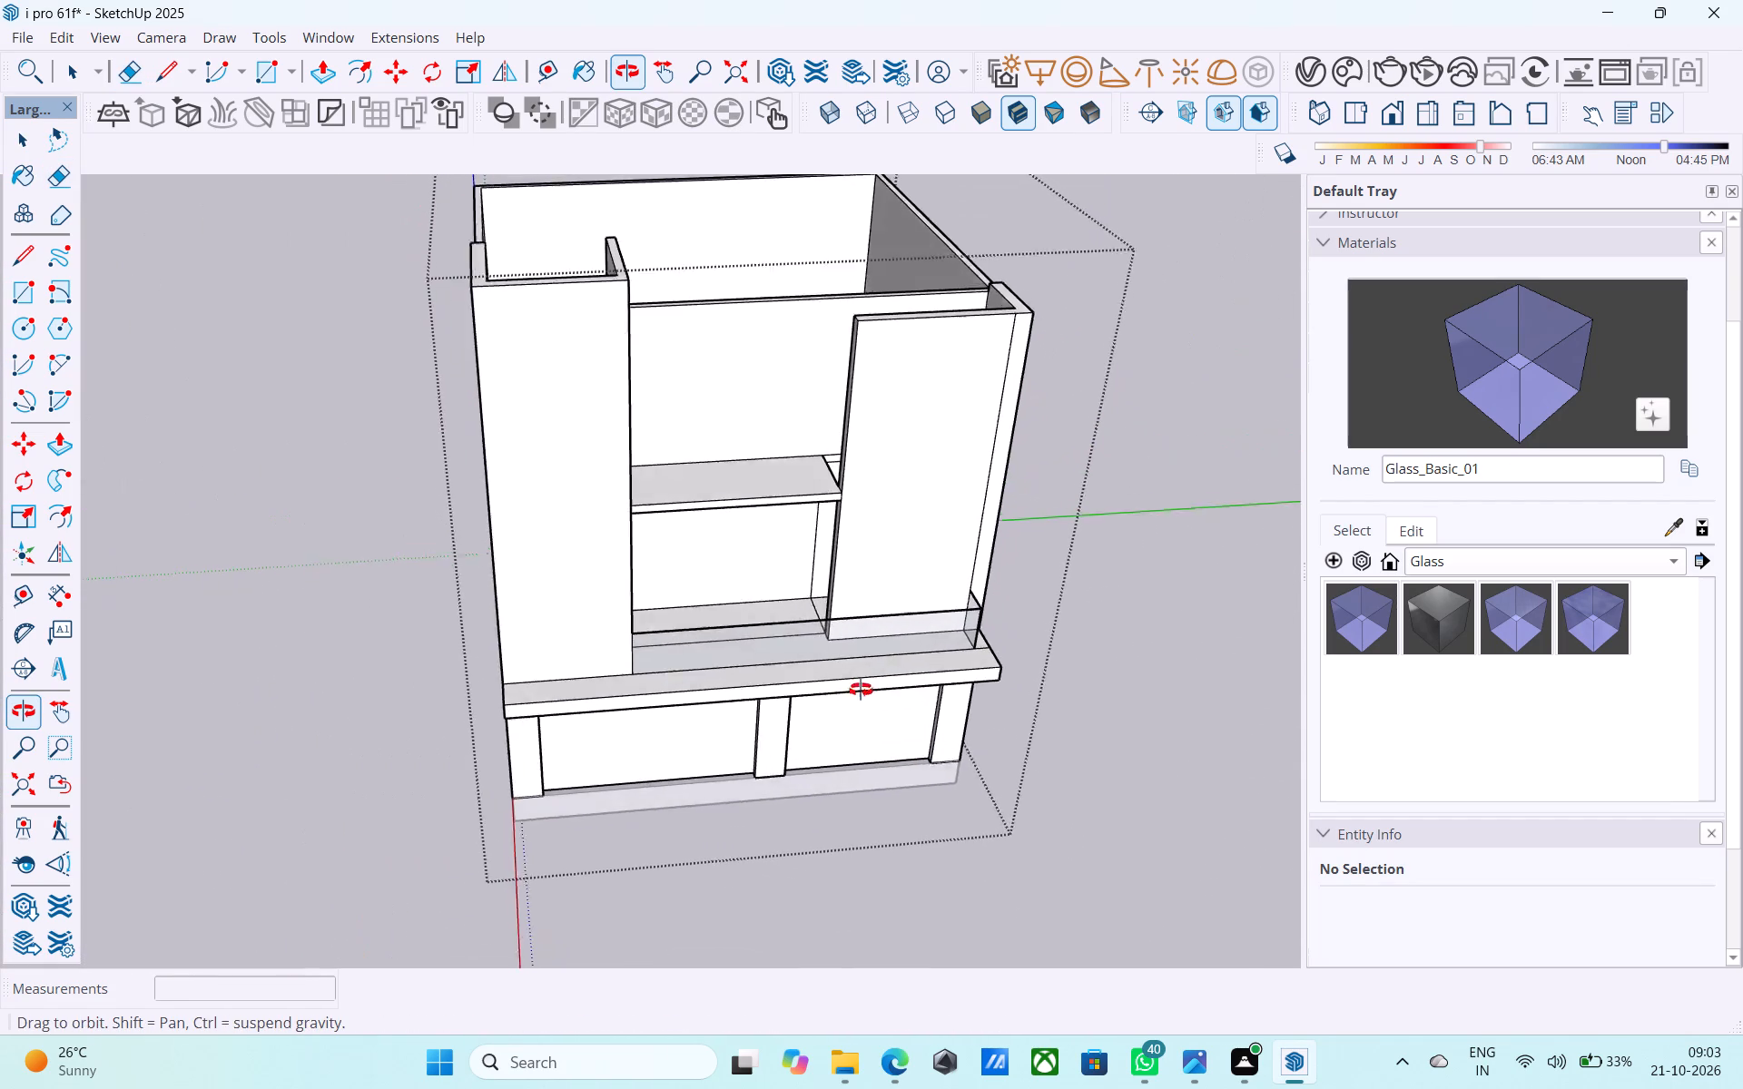
middle_click_drag(861, 690, 833, 609)
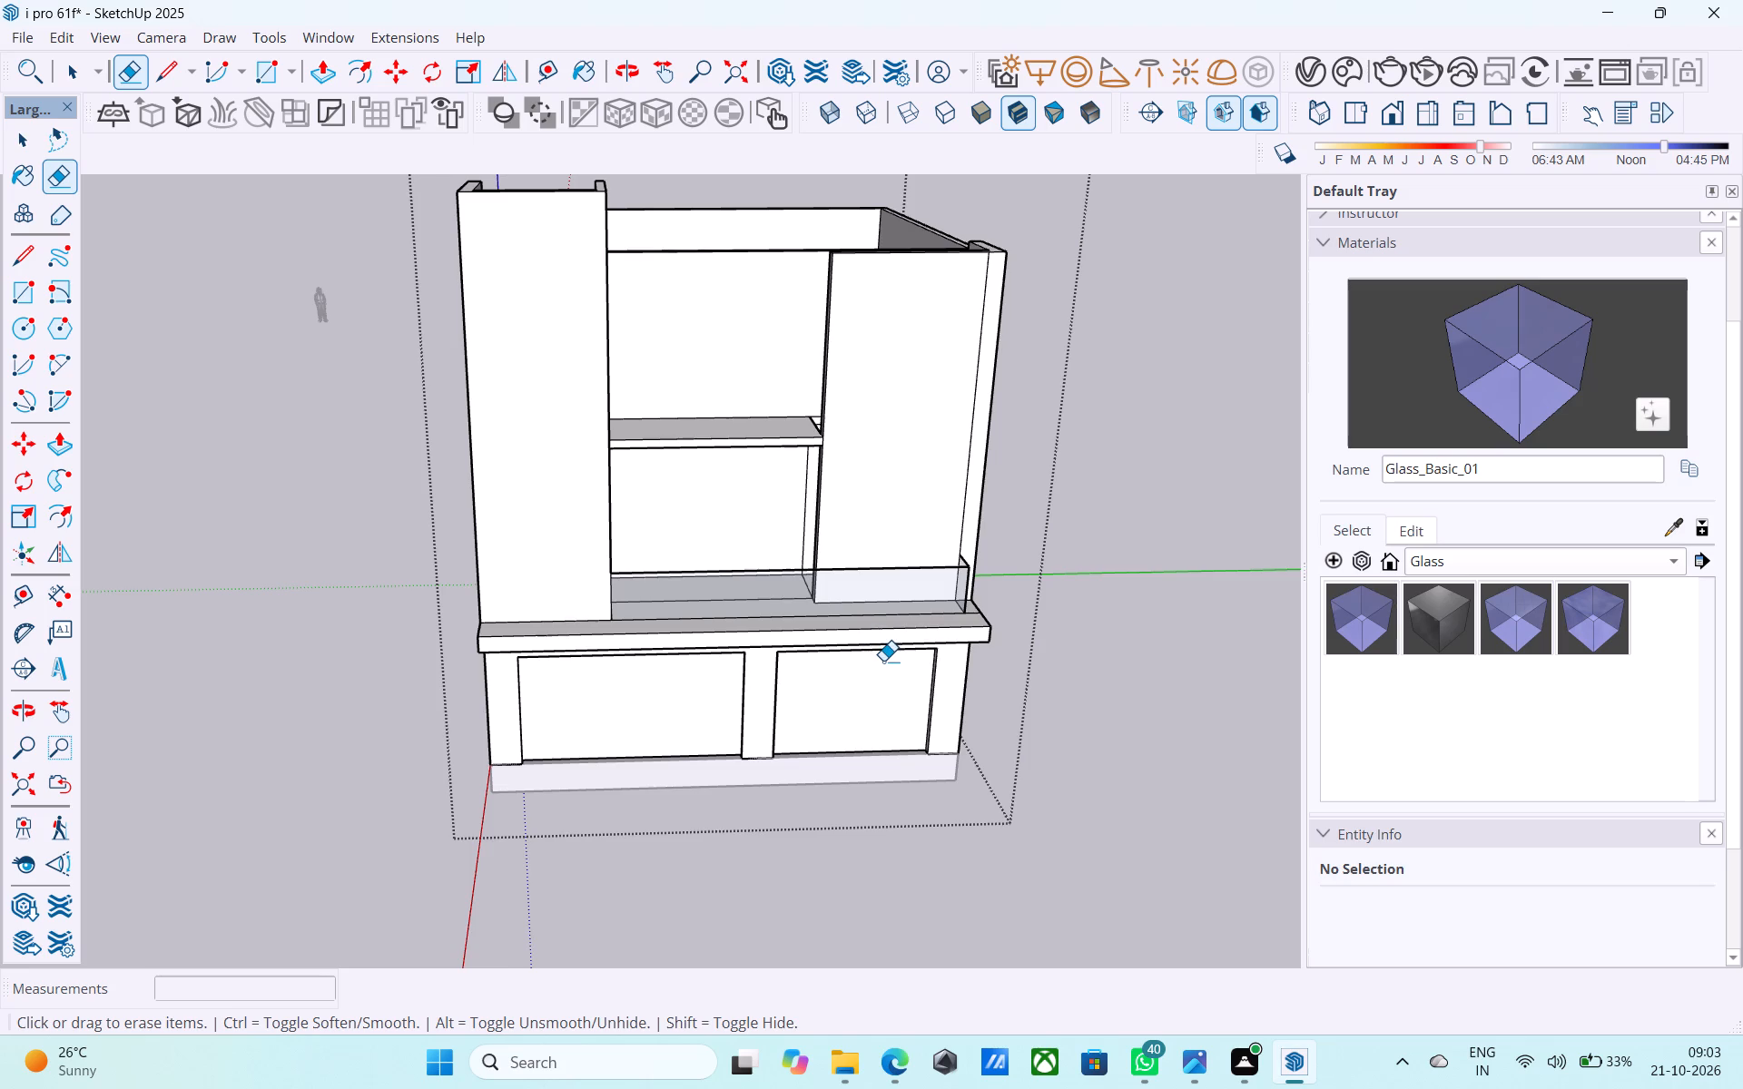
scroll(883, 661, "down", 3)
middle_click_drag(886, 662, 711, 645)
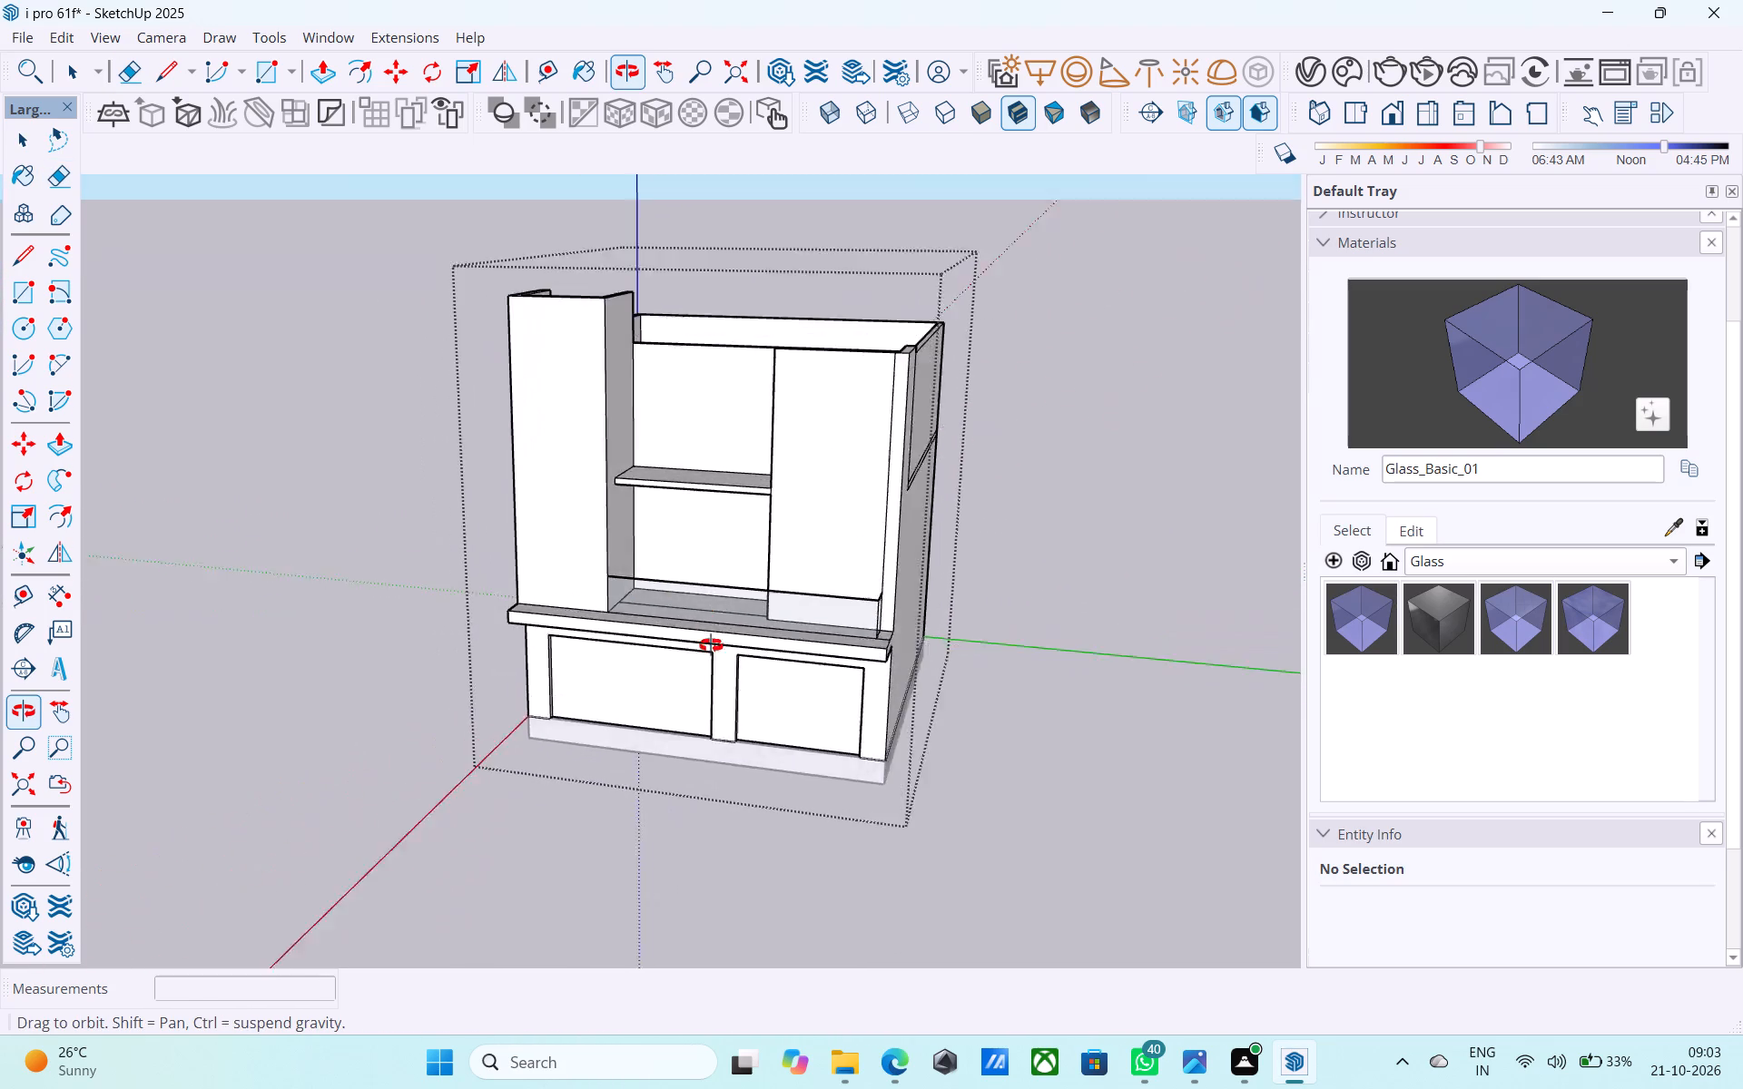
middle_click_drag(711, 645, 772, 678)
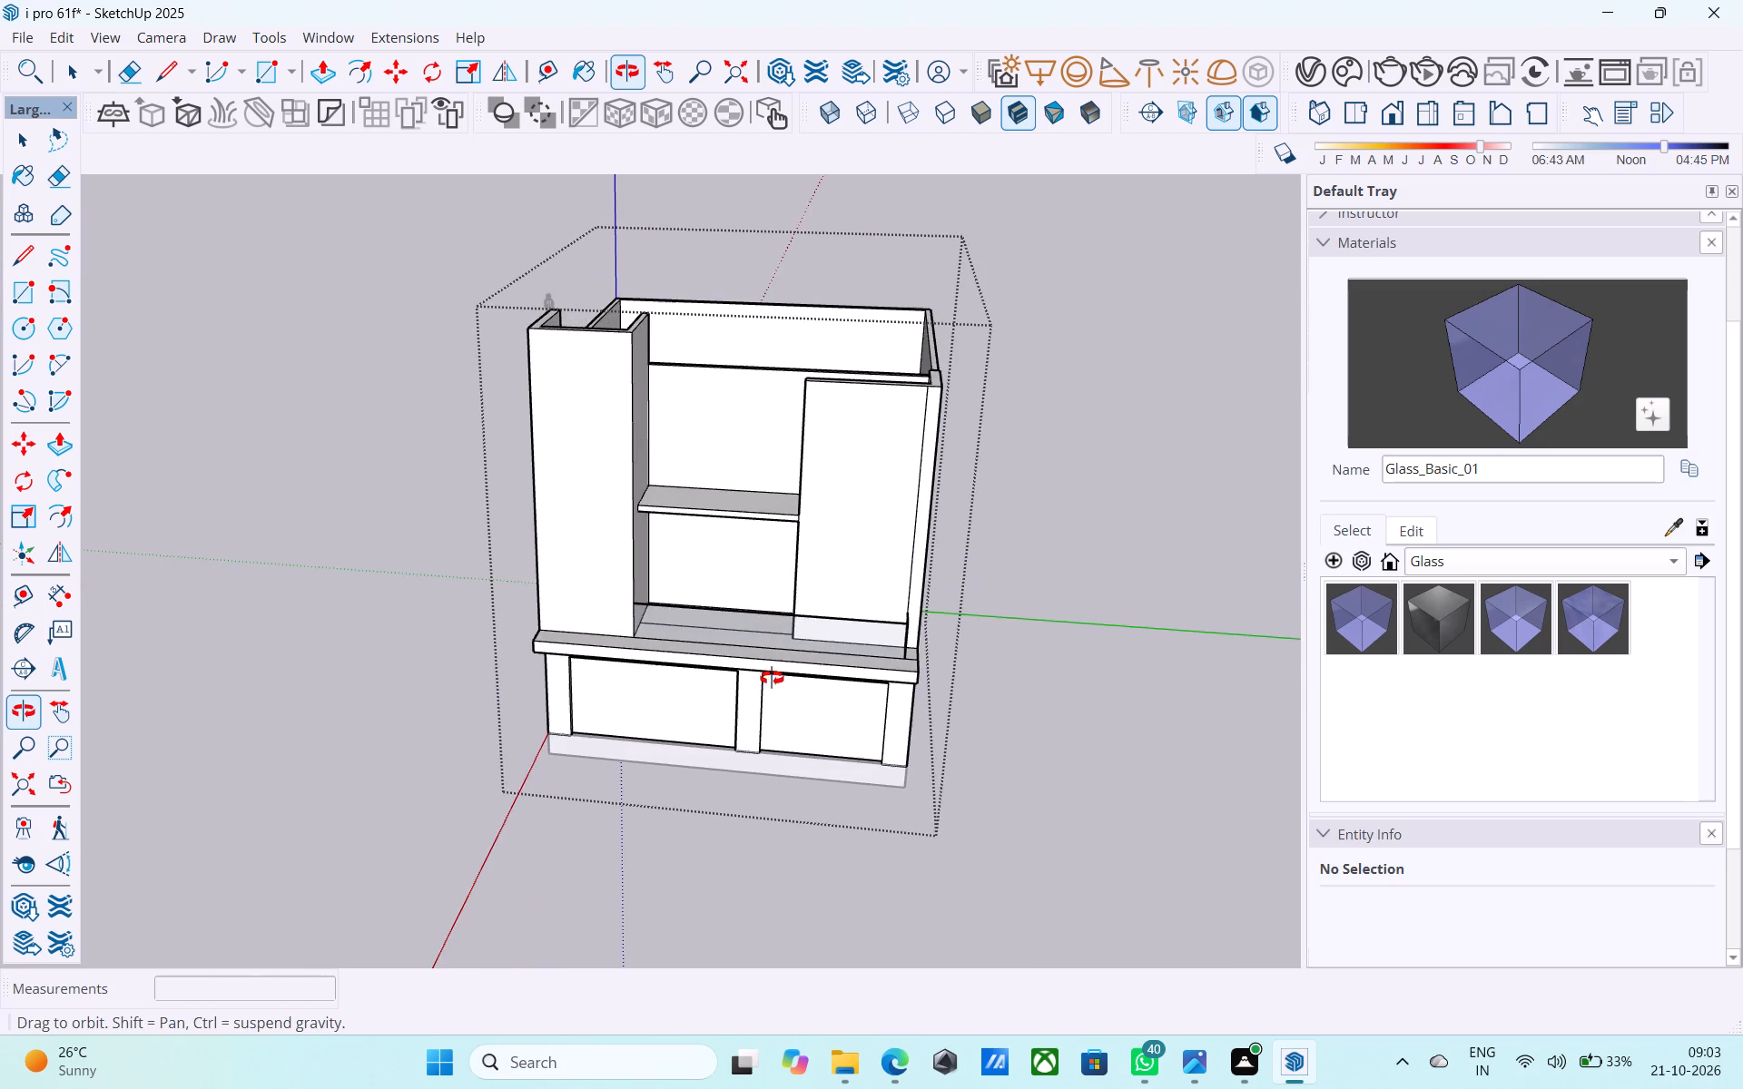
middle_click_drag(772, 678, 769, 673)
scroll(780, 598, "up", 5)
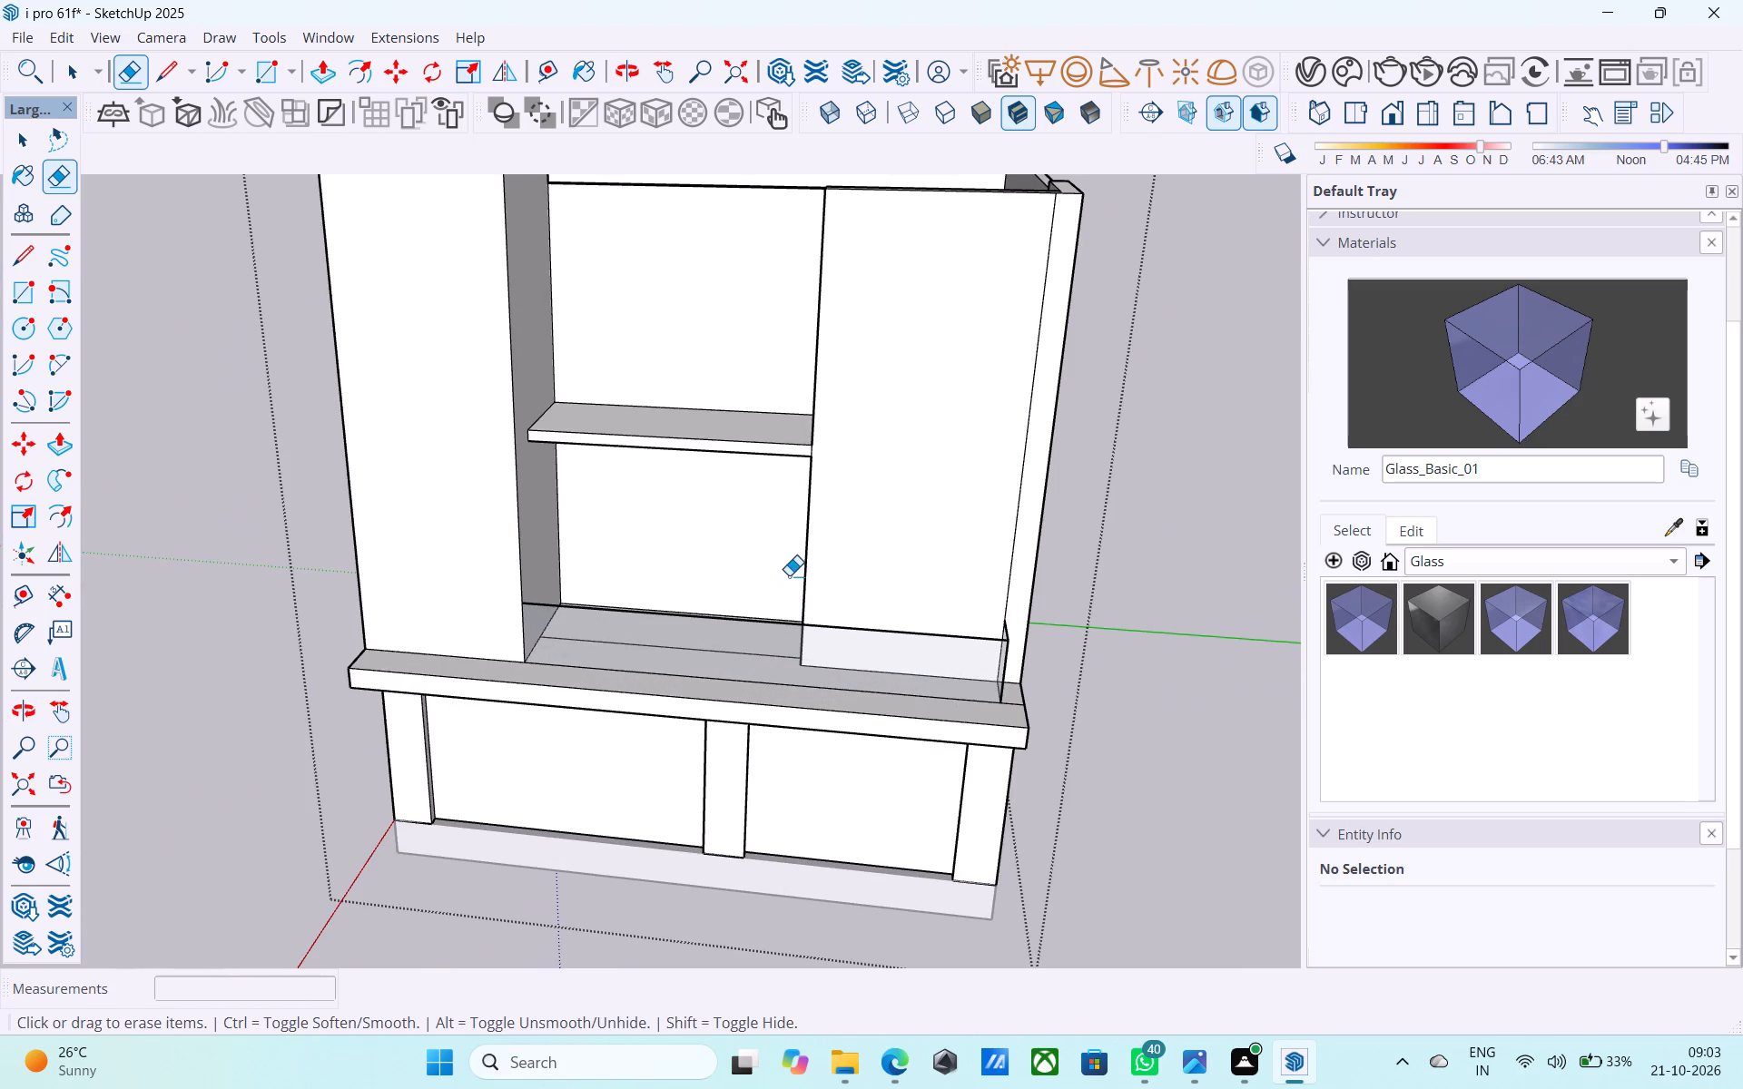
scroll(794, 587, "down", 5)
middle_click_drag(789, 599, 767, 644)
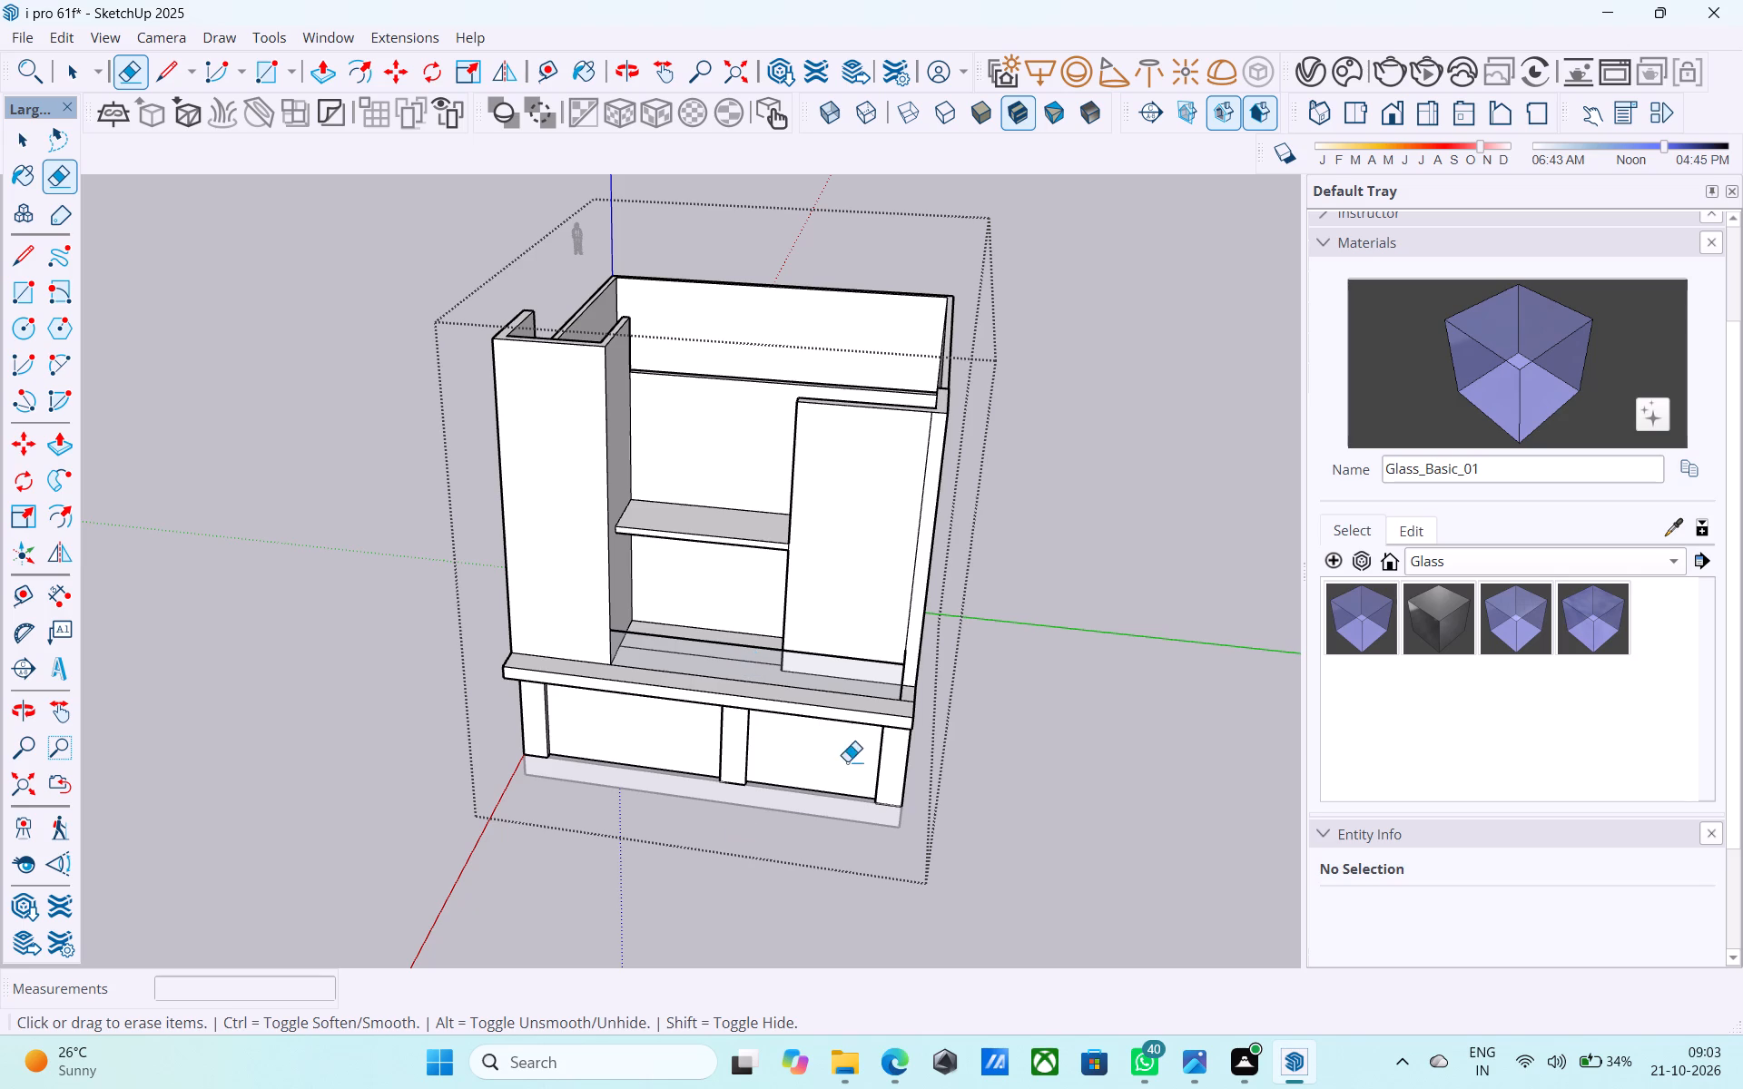
scroll(848, 733, "down", 5)
middle_click_drag(814, 789, 861, 575)
scroll(861, 479, "up", 3)
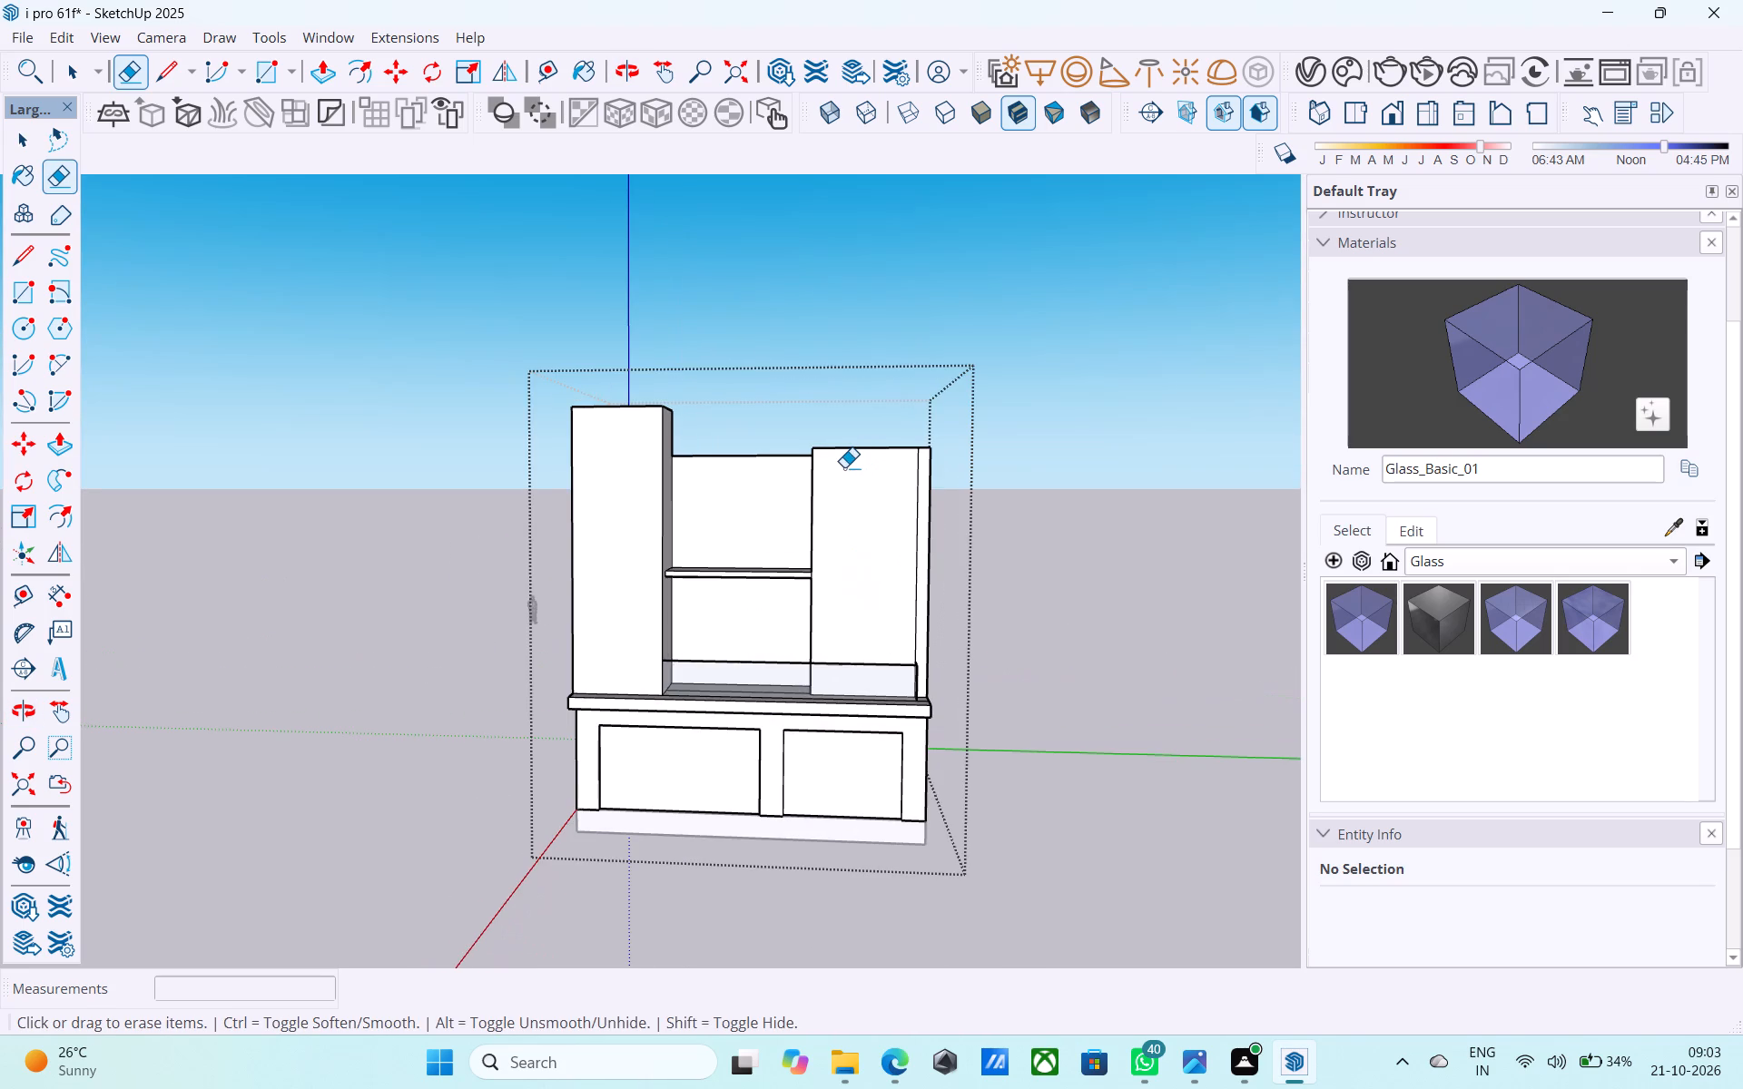
middle_click_drag(844, 466, 886, 494)
scroll(841, 543, "up", 5)
middle_click_drag(823, 570, 790, 567)
scroll(786, 577, "up", 3)
middle_click_drag(787, 576, 828, 607)
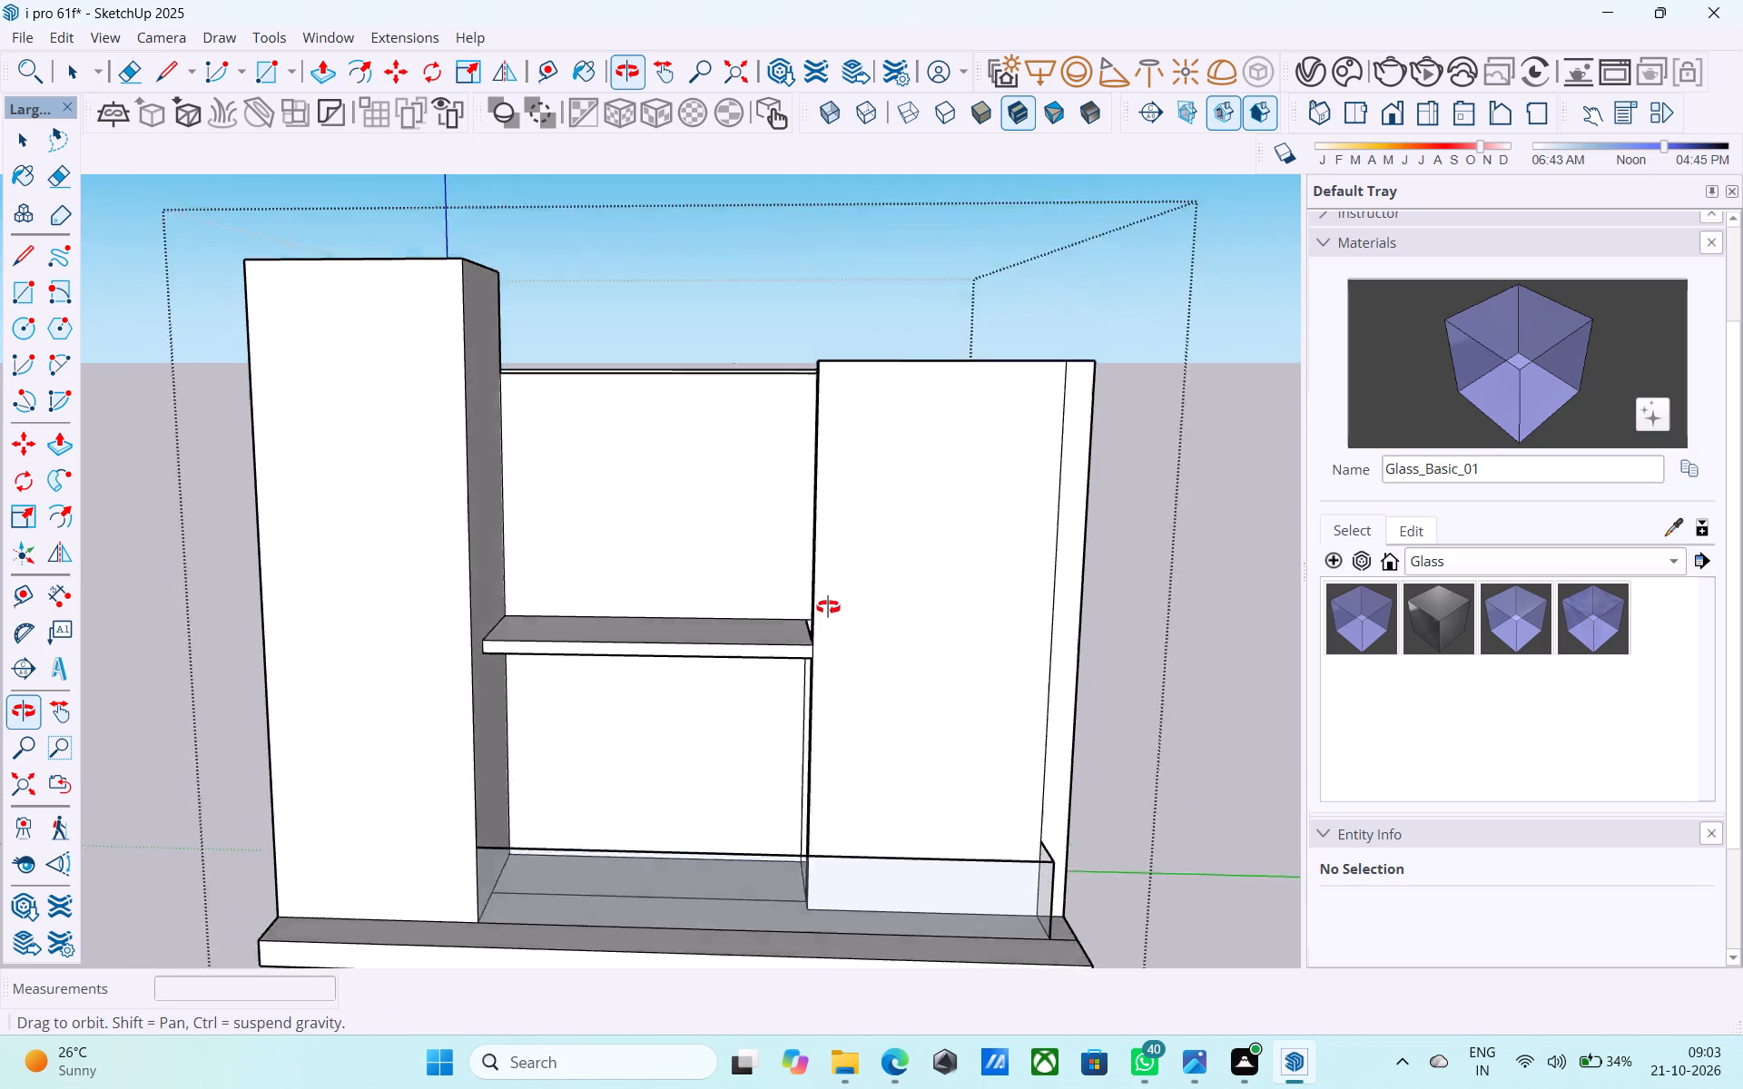
middle_click_drag(828, 607, 902, 631)
Copy the projecting wall's 10' 6" upper vertical edge beside the mid-height slab 3' across the wall's front face.
scroll(912, 603, "up", 6)
key("space")
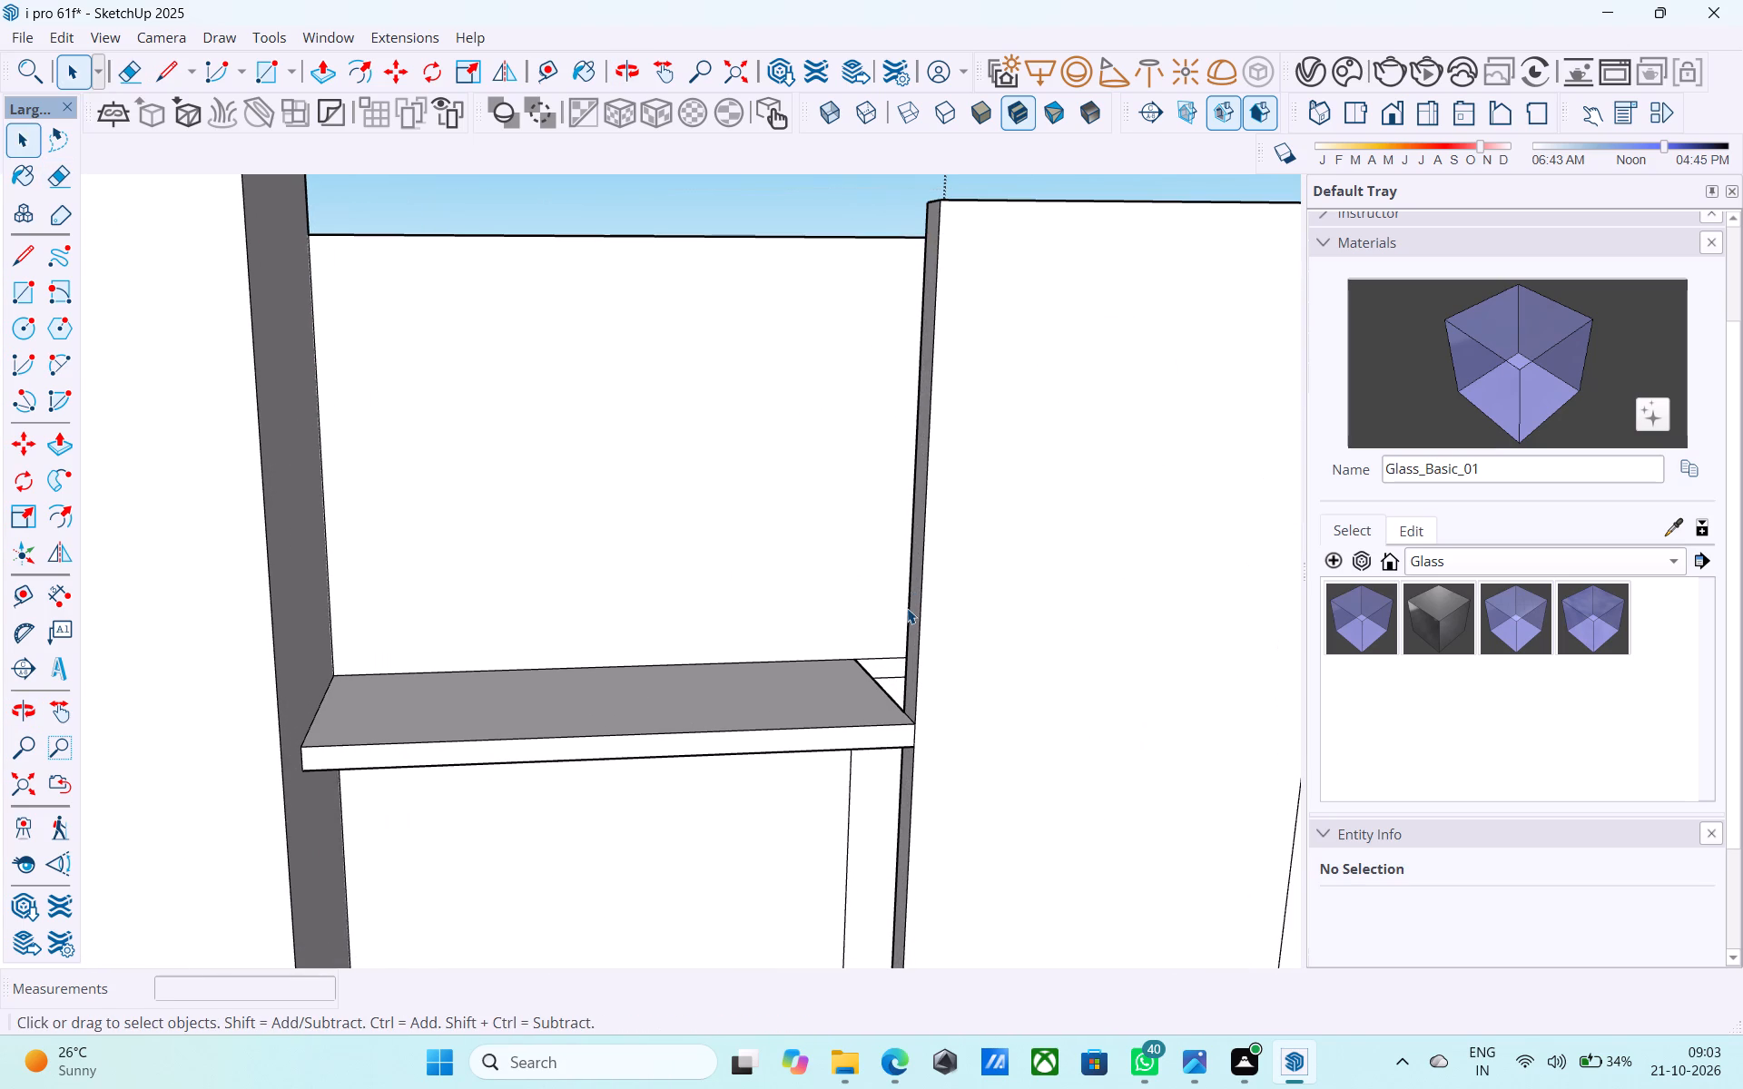
left_click(919, 633)
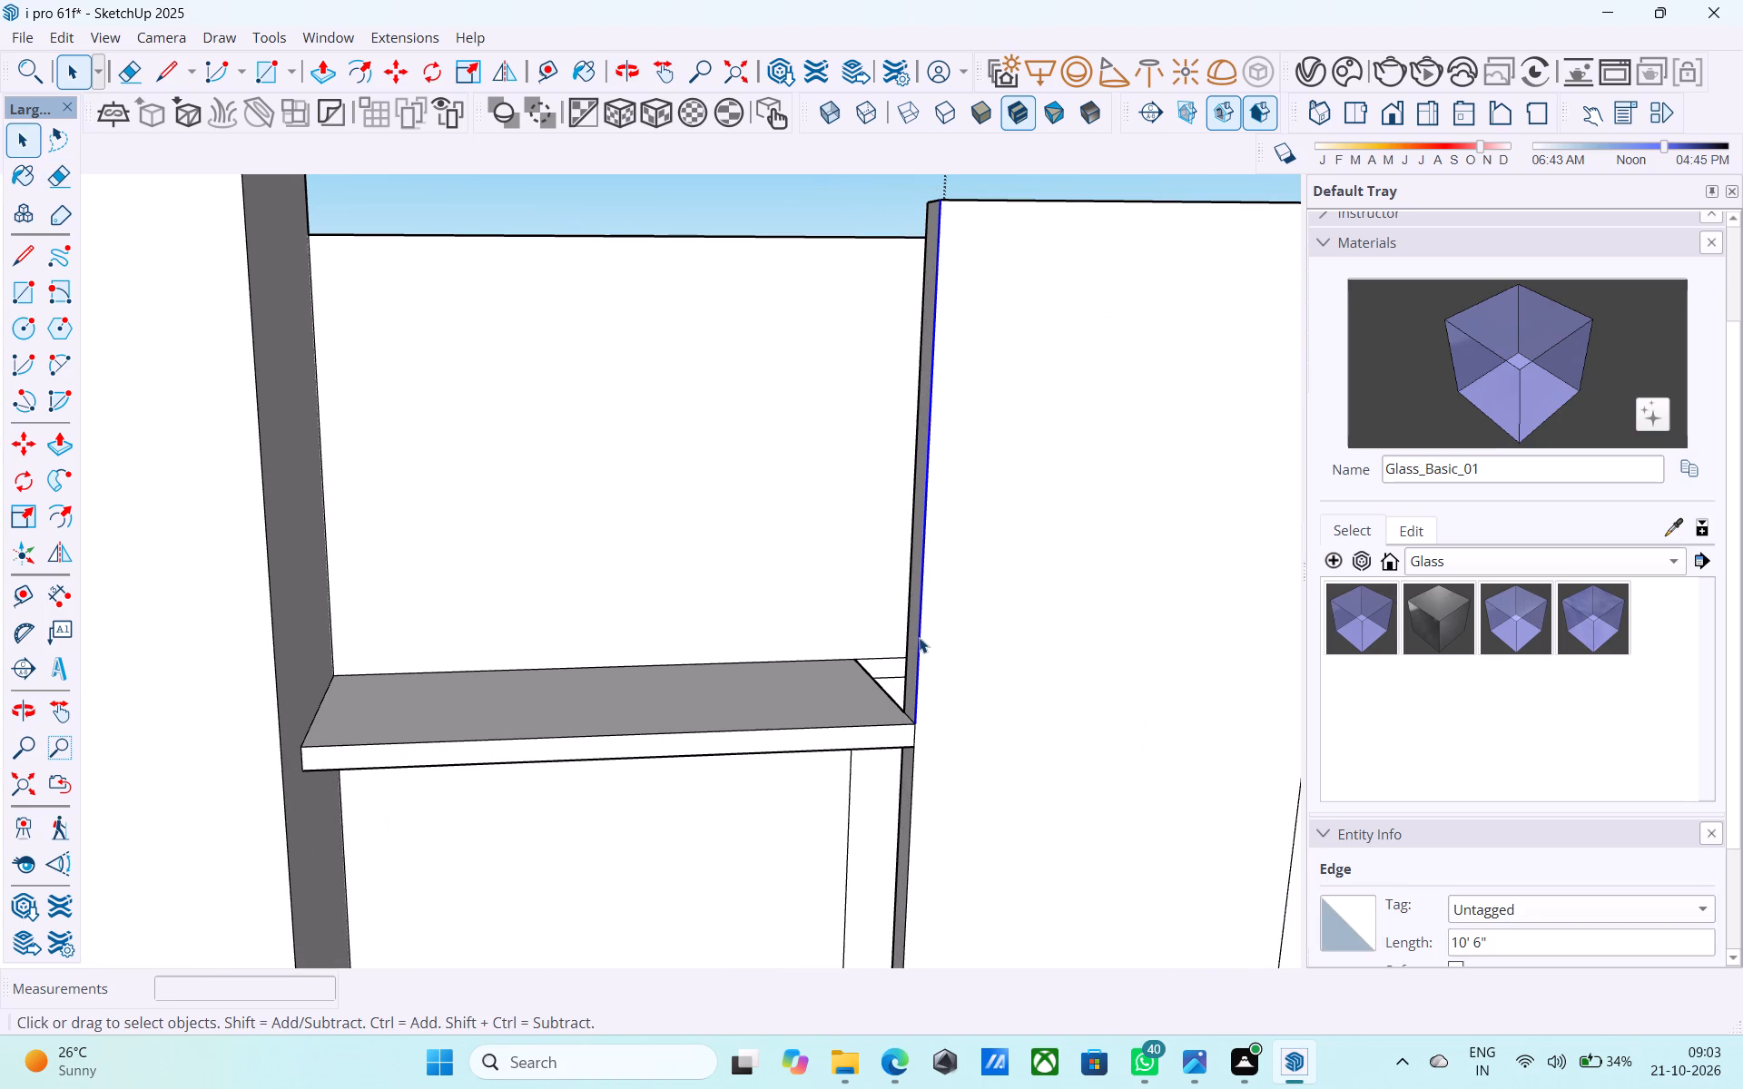
key("m")
left_click(917, 715)
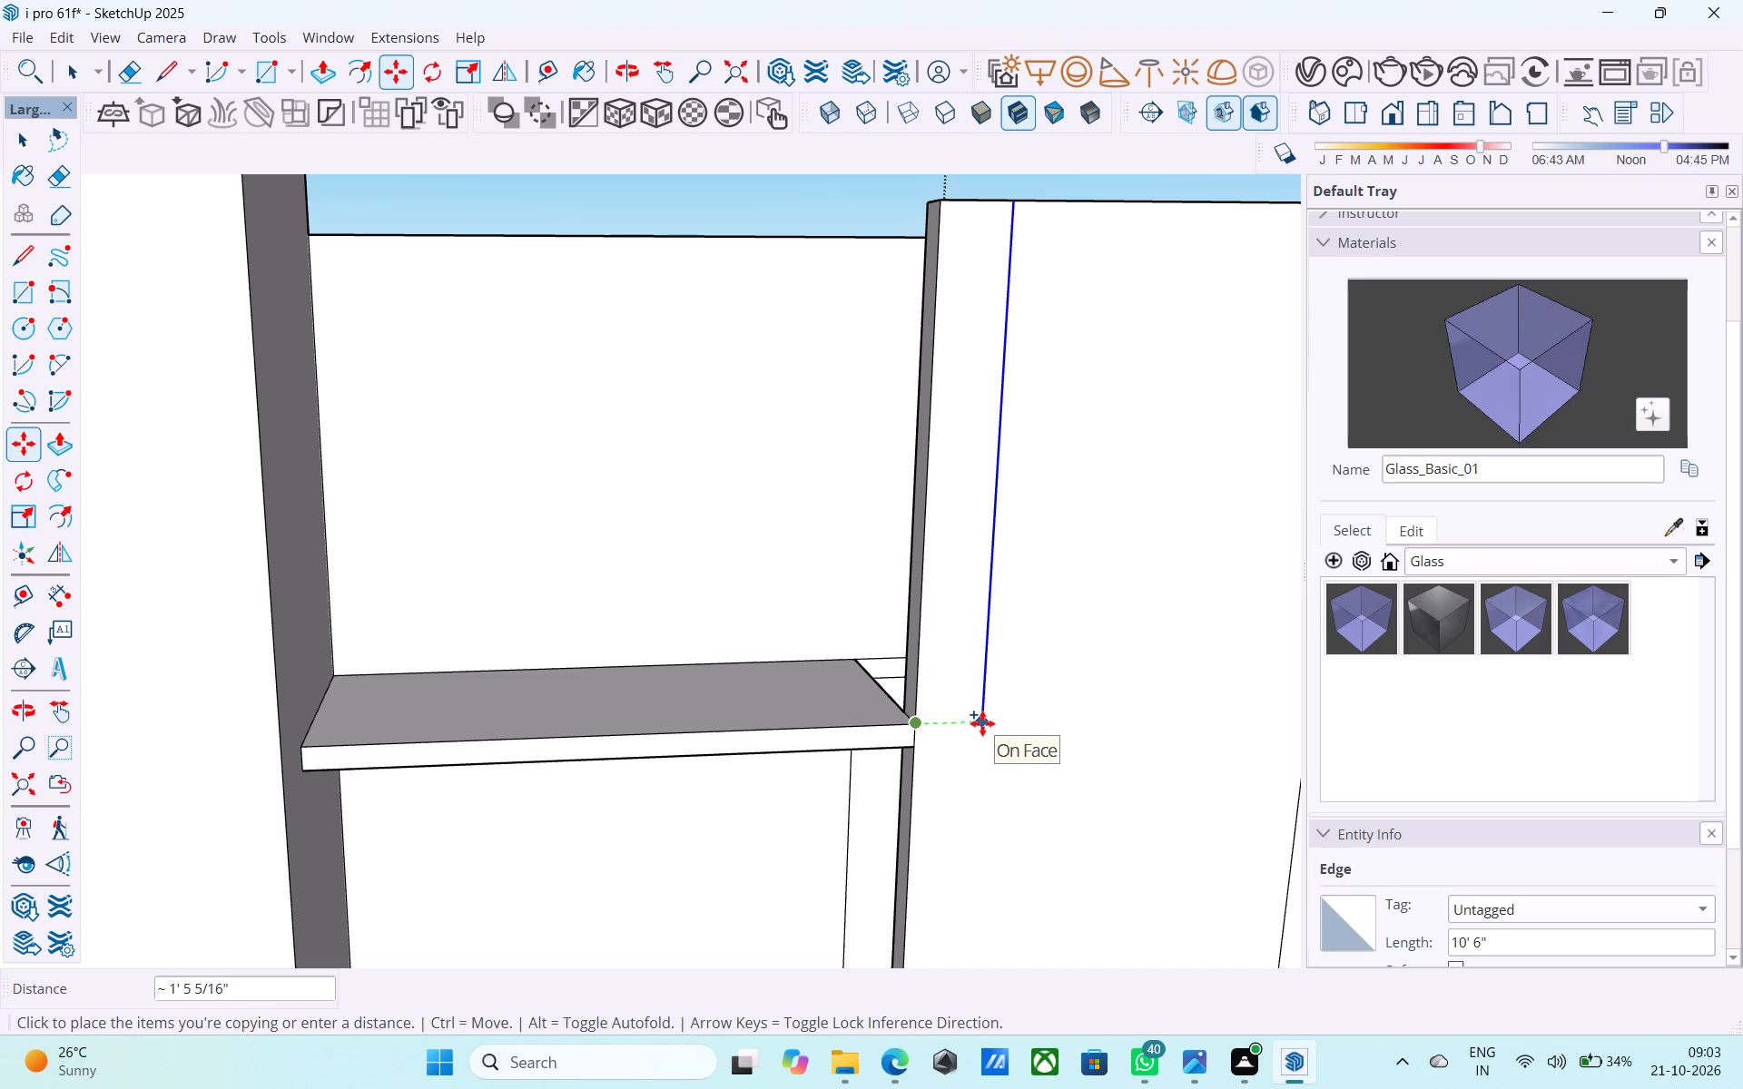
type("3'")
key("Return")
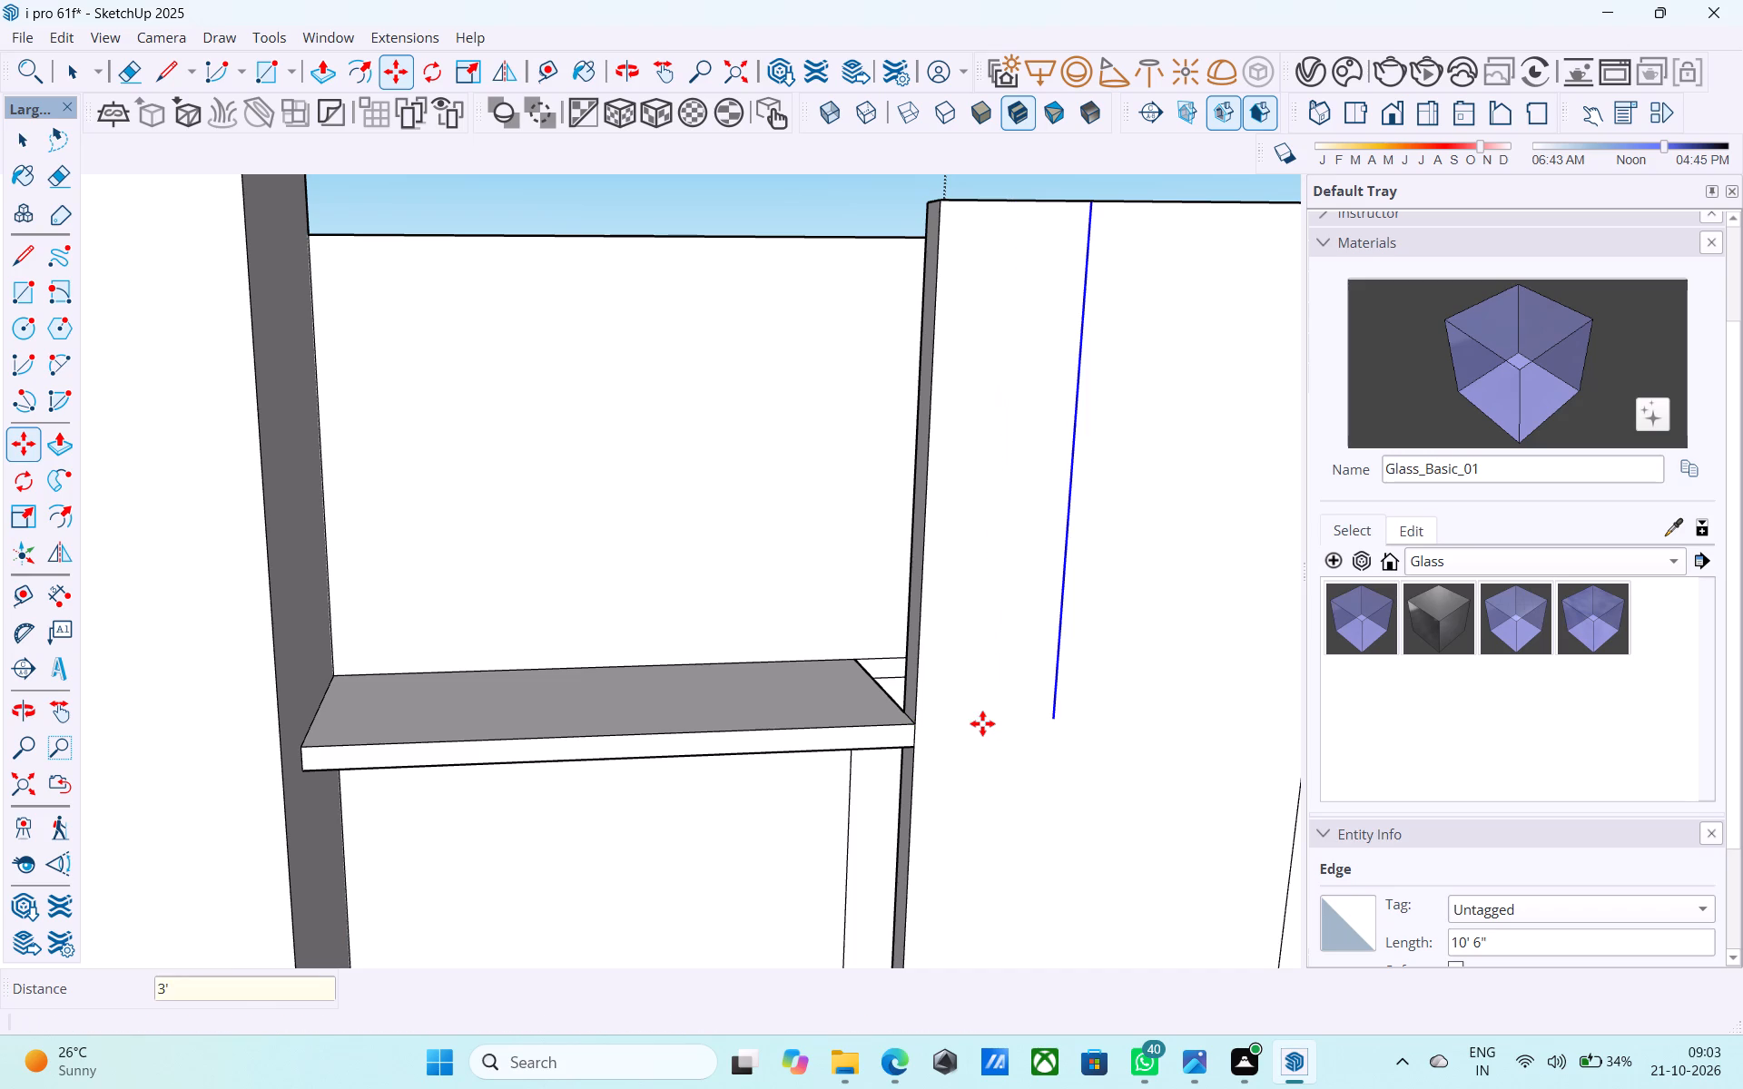
Copy the new vertical line another 1' across the projecting wall's front face, away from the slab.
scroll(931, 723, "down", 9)
middle_click_drag(668, 732, 601, 706)
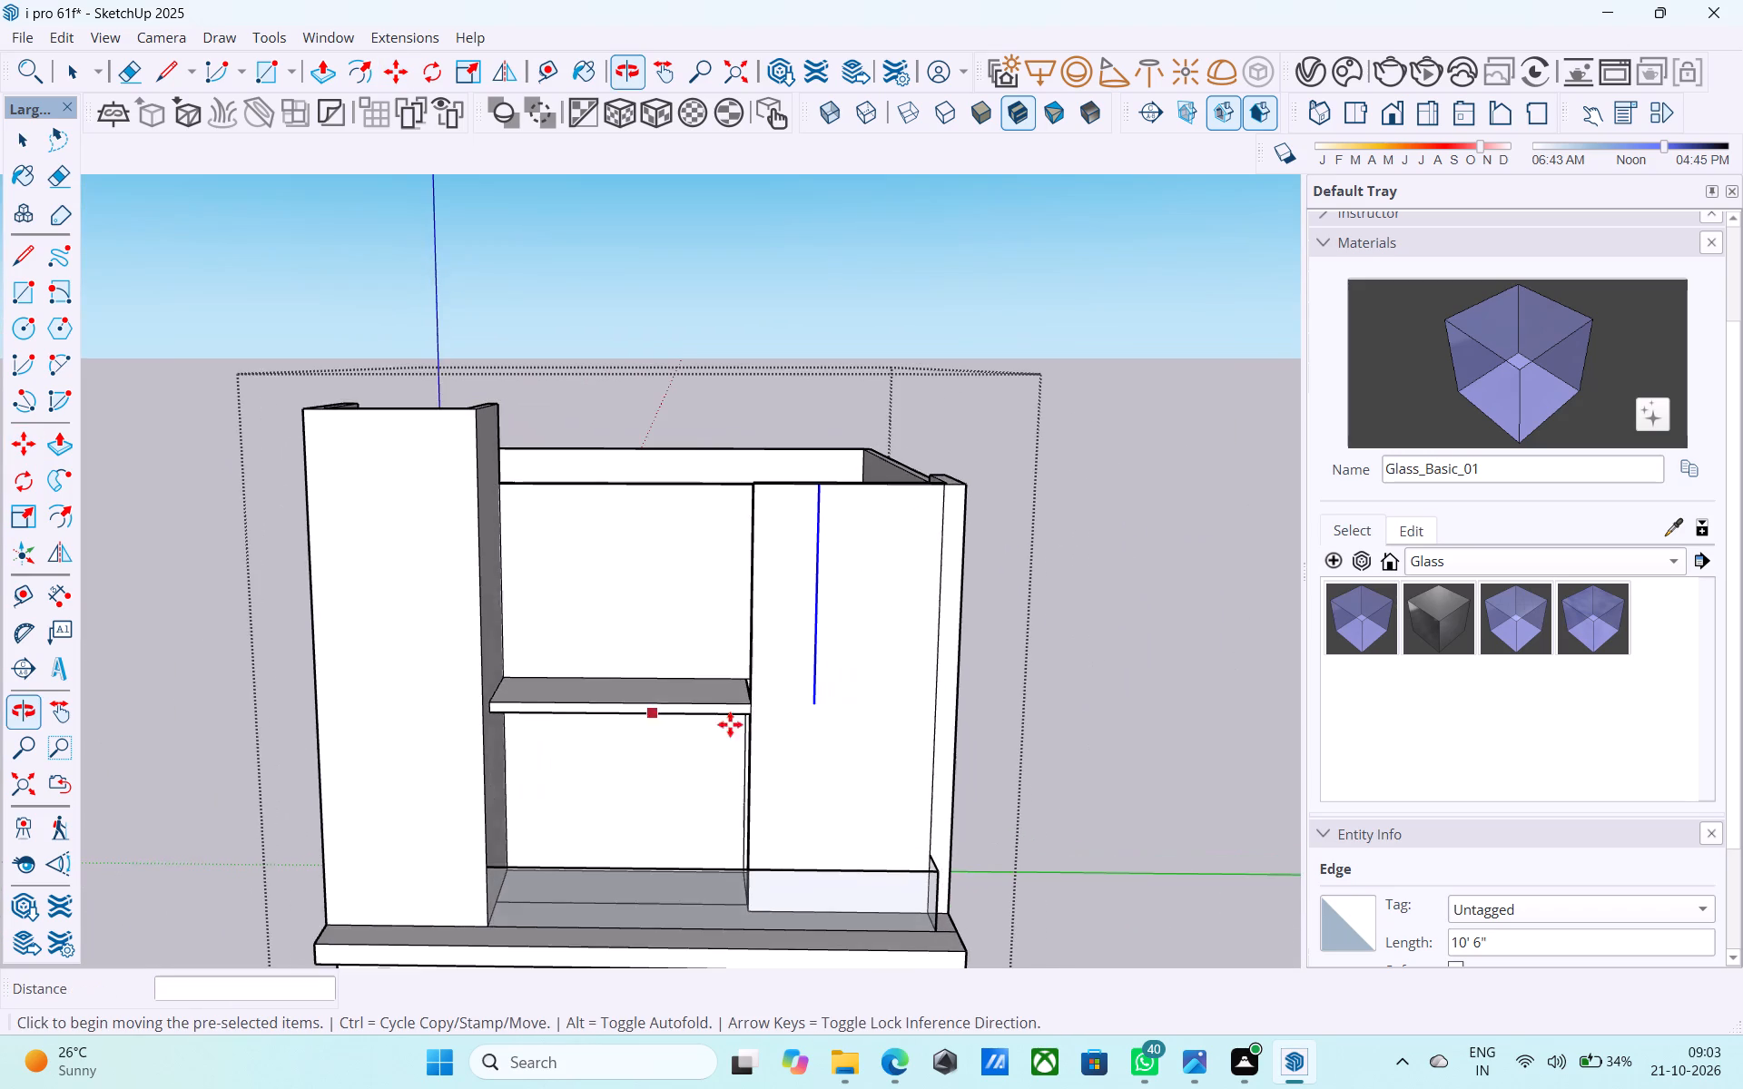
scroll(797, 721, "up", 6)
left_click(822, 700)
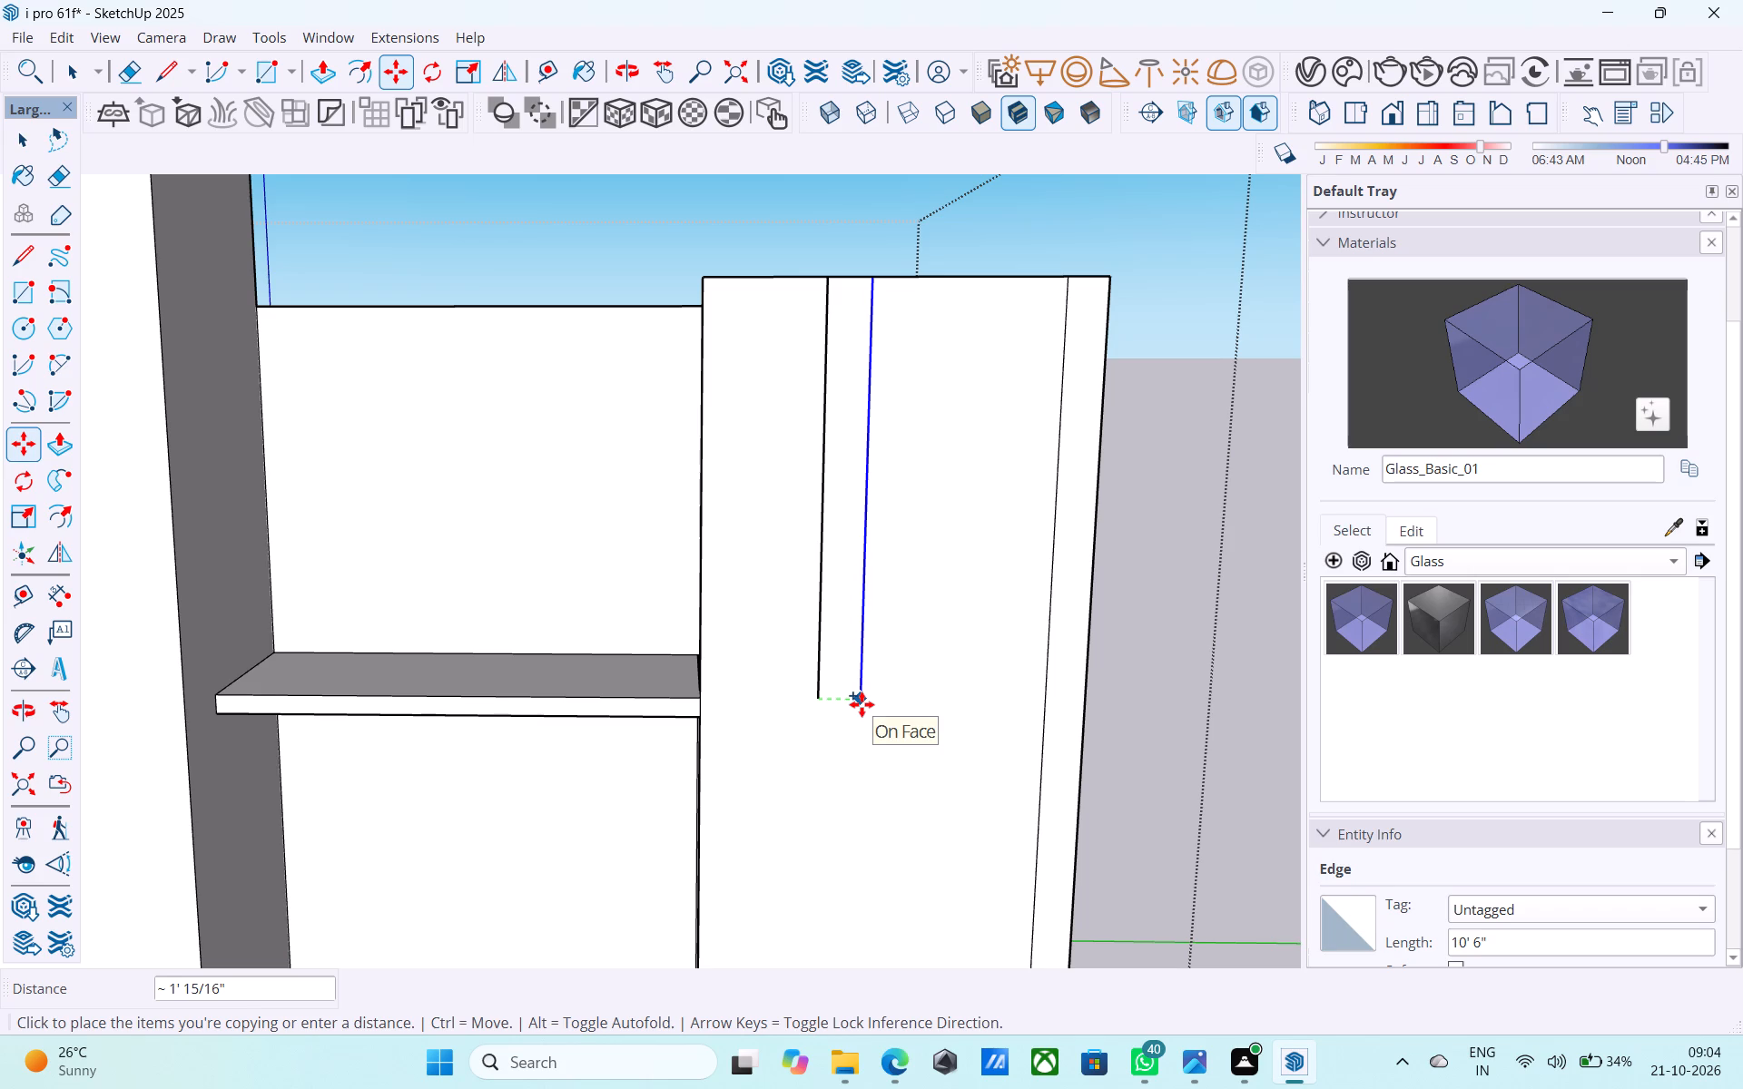
type("1'")
key("Return")
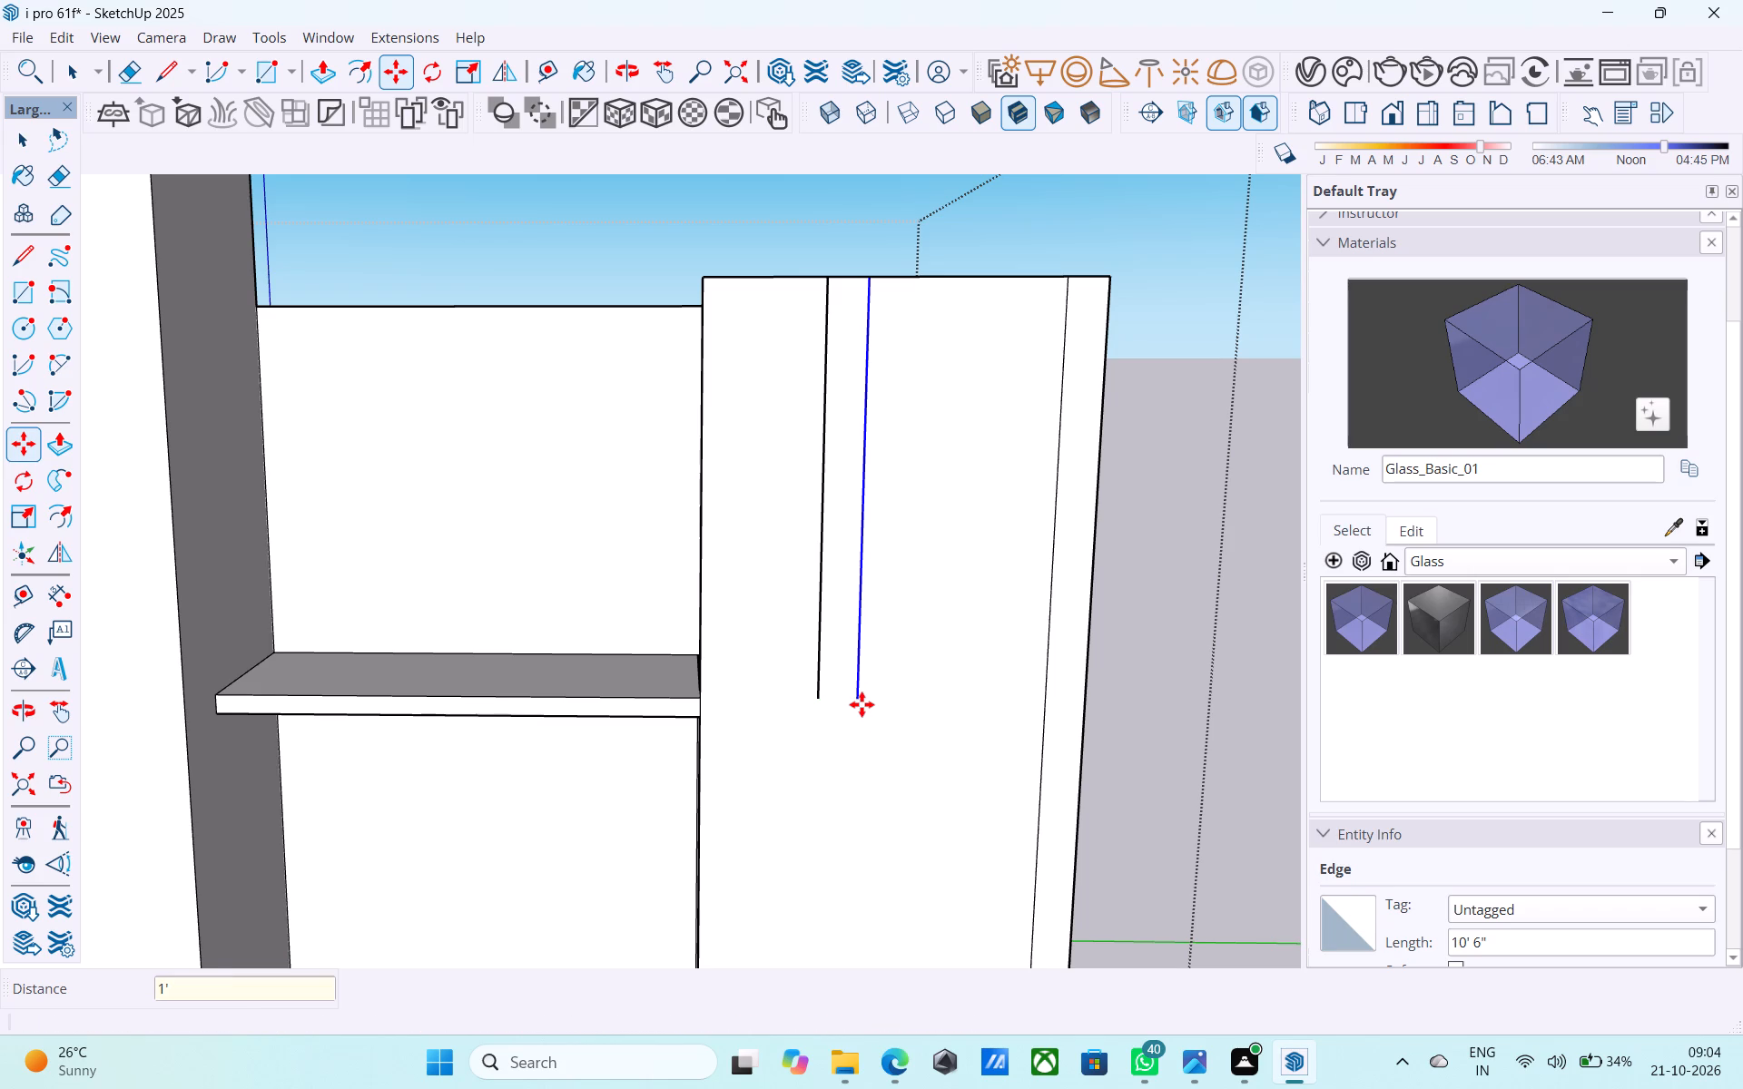
Extend the slab's top and bottom front edges as lines across the projecting wall to the two vertical lines, closing the outer corner with a 6" segment.
key("l")
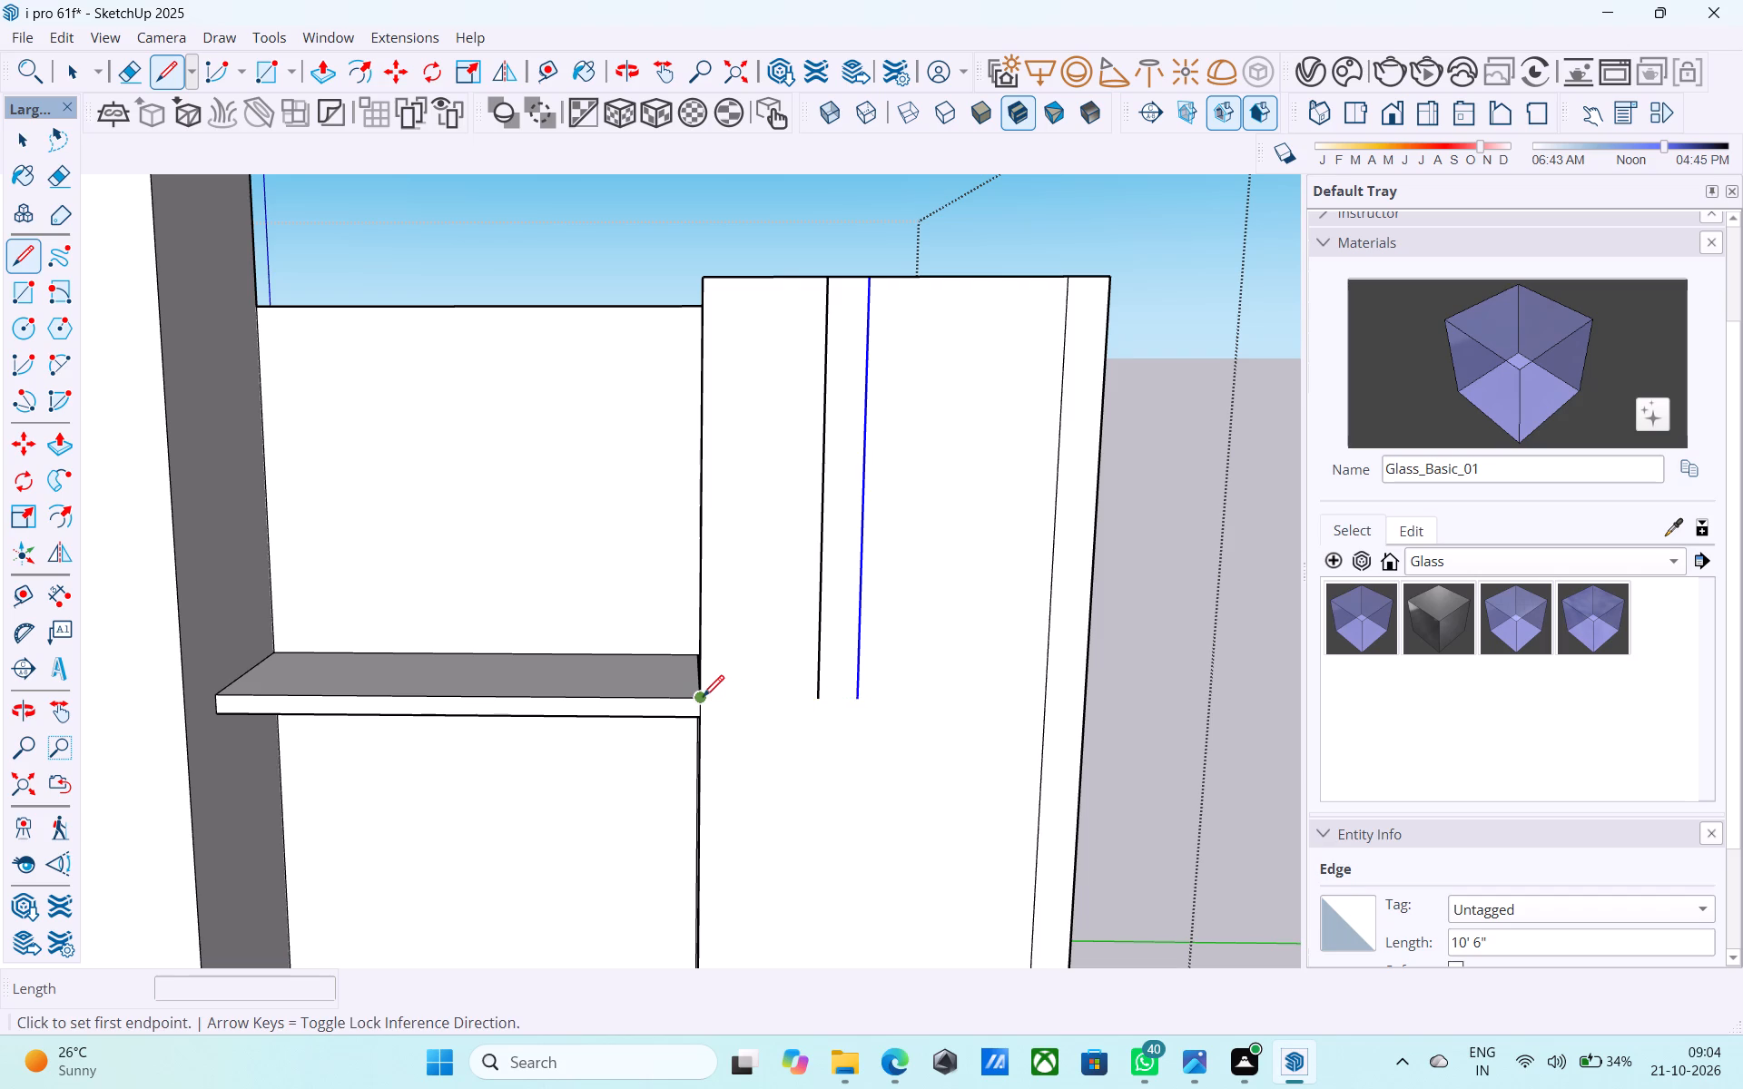
left_click(703, 696)
left_click(814, 701)
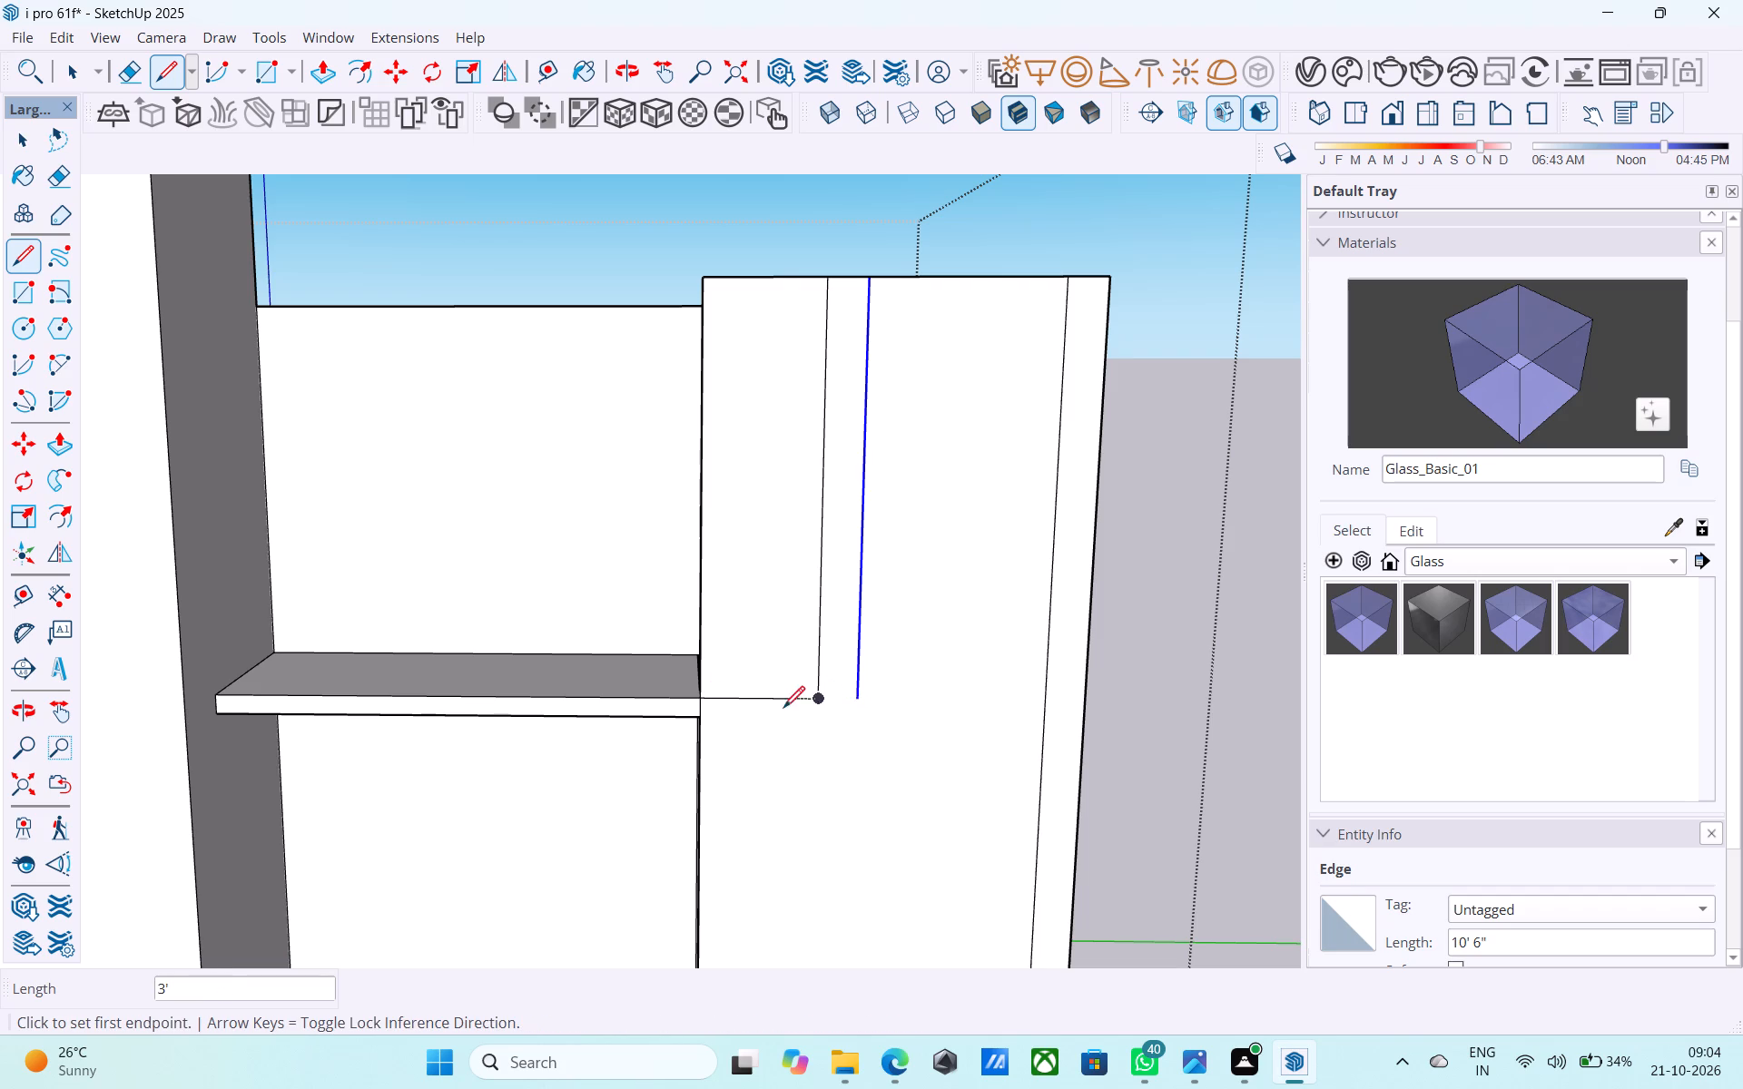
left_click(702, 717)
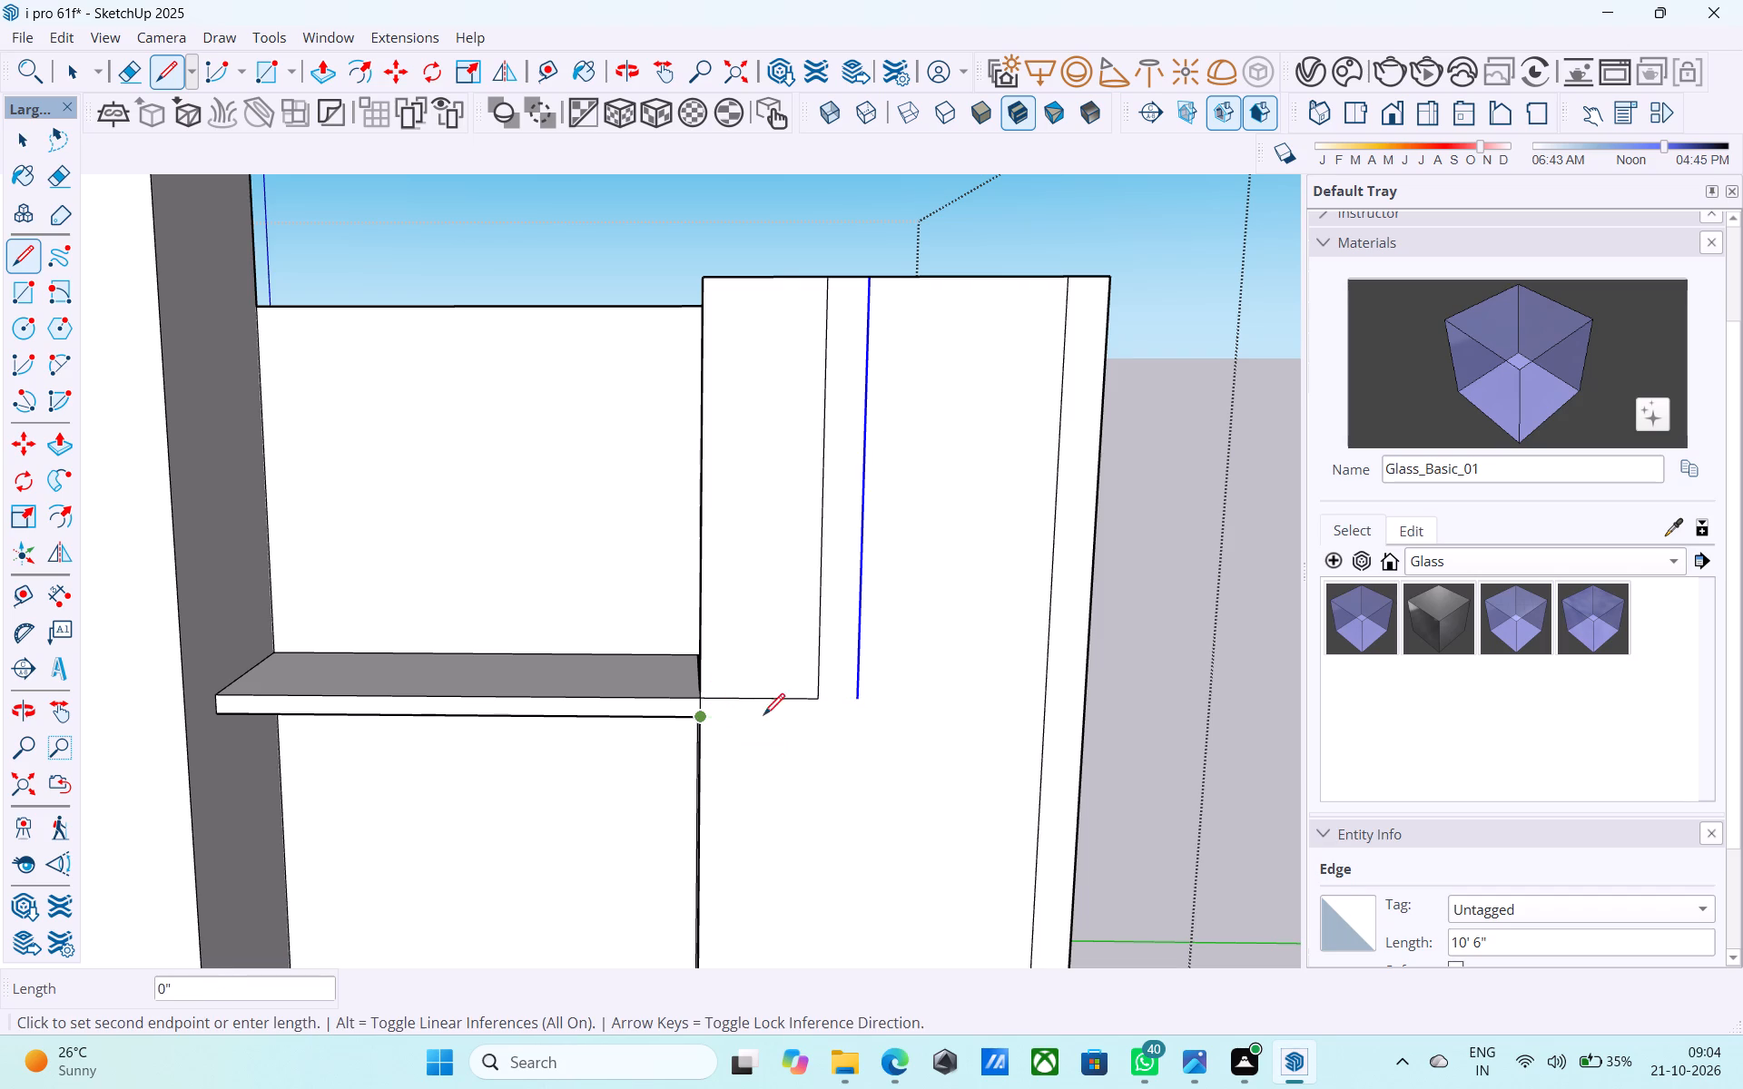
left_click(861, 719)
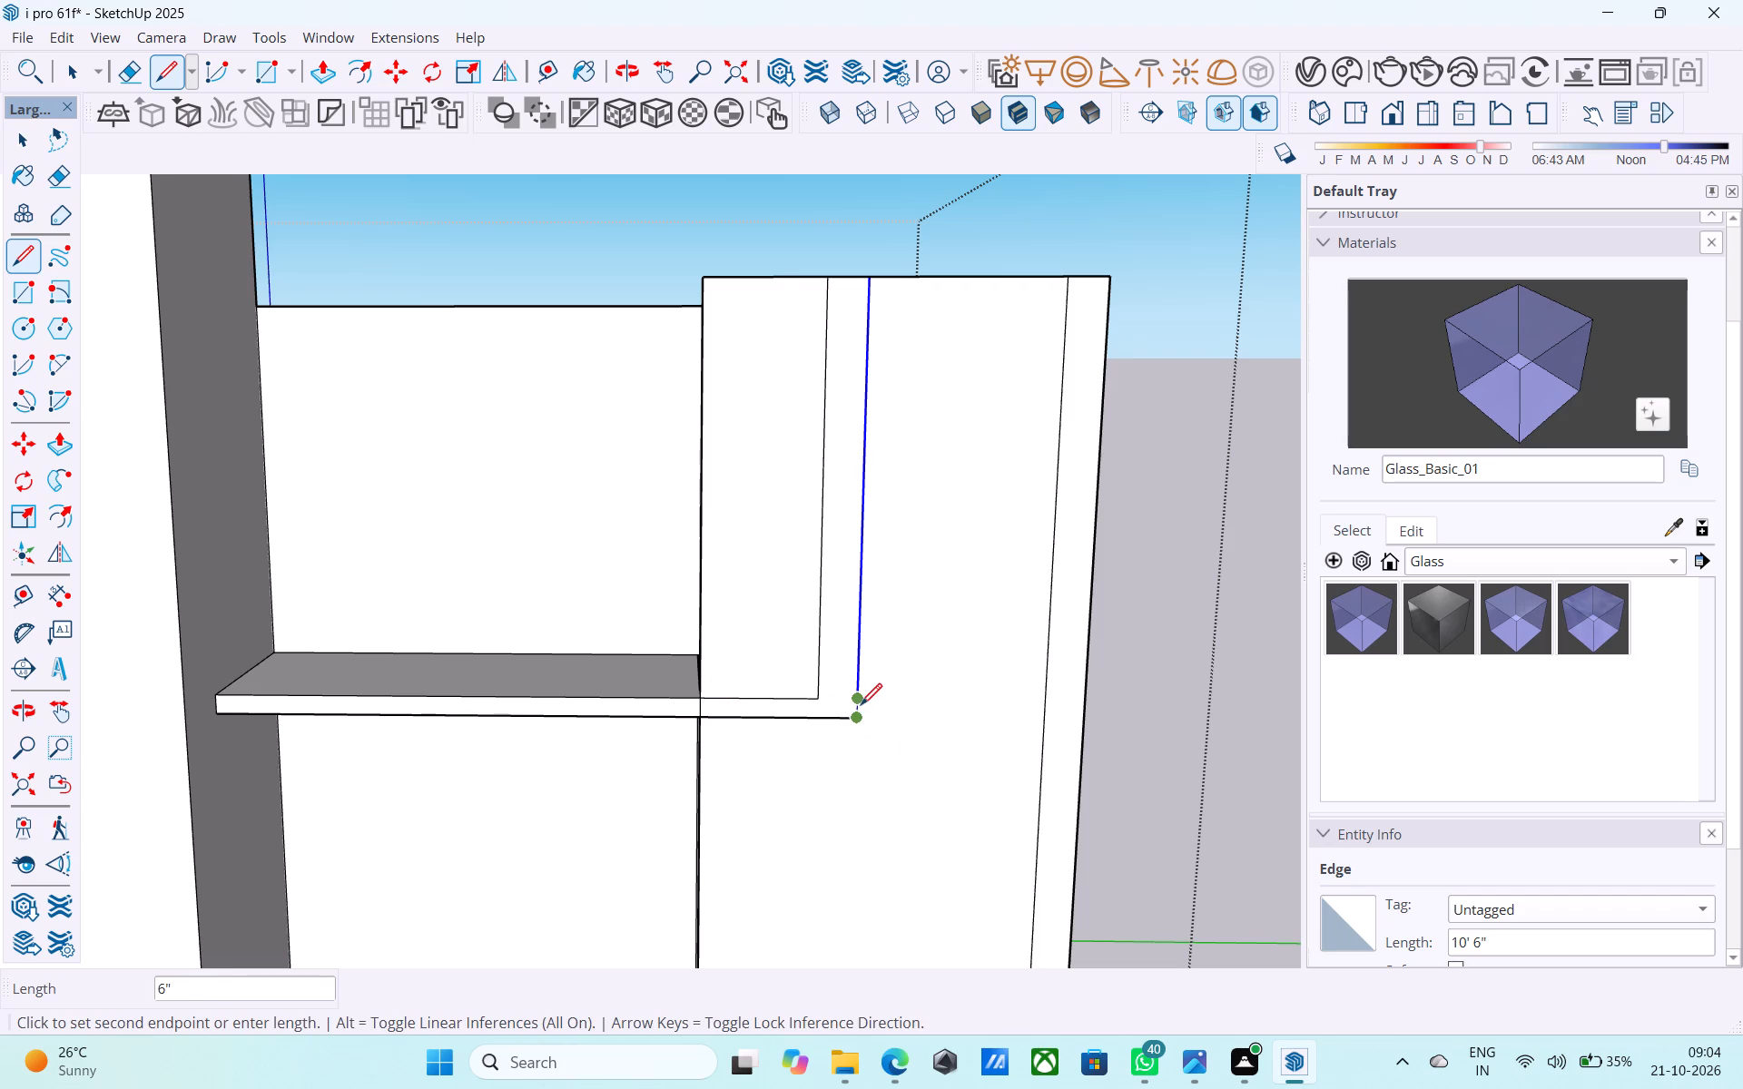
left_click(861, 705)
Draw a 29' by 24' 3" rectangle between opposite inner corners of the wall tops to cover the open main block.
scroll(776, 829, "down", 5)
middle_click_drag(774, 831, 743, 838)
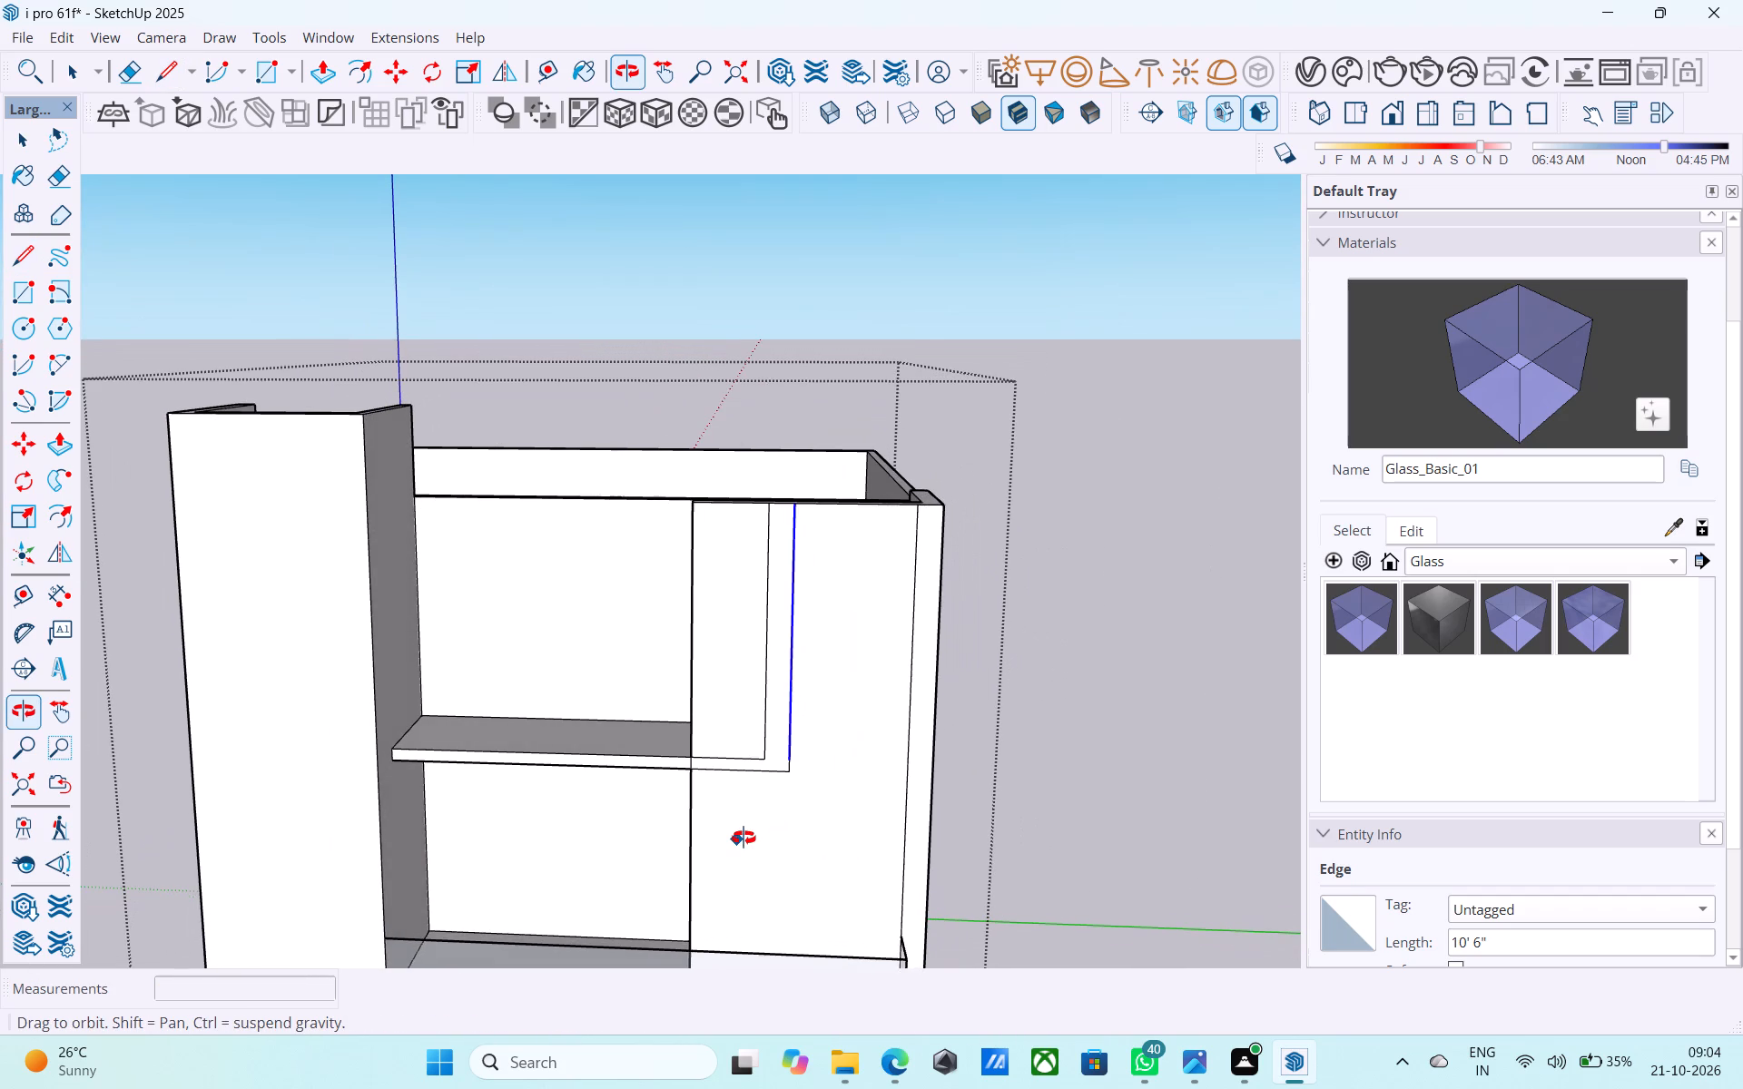
middle_click_drag(743, 838, 746, 893)
scroll(756, 871, "down", 4)
key("space")
middle_click_drag(743, 622, 727, 701)
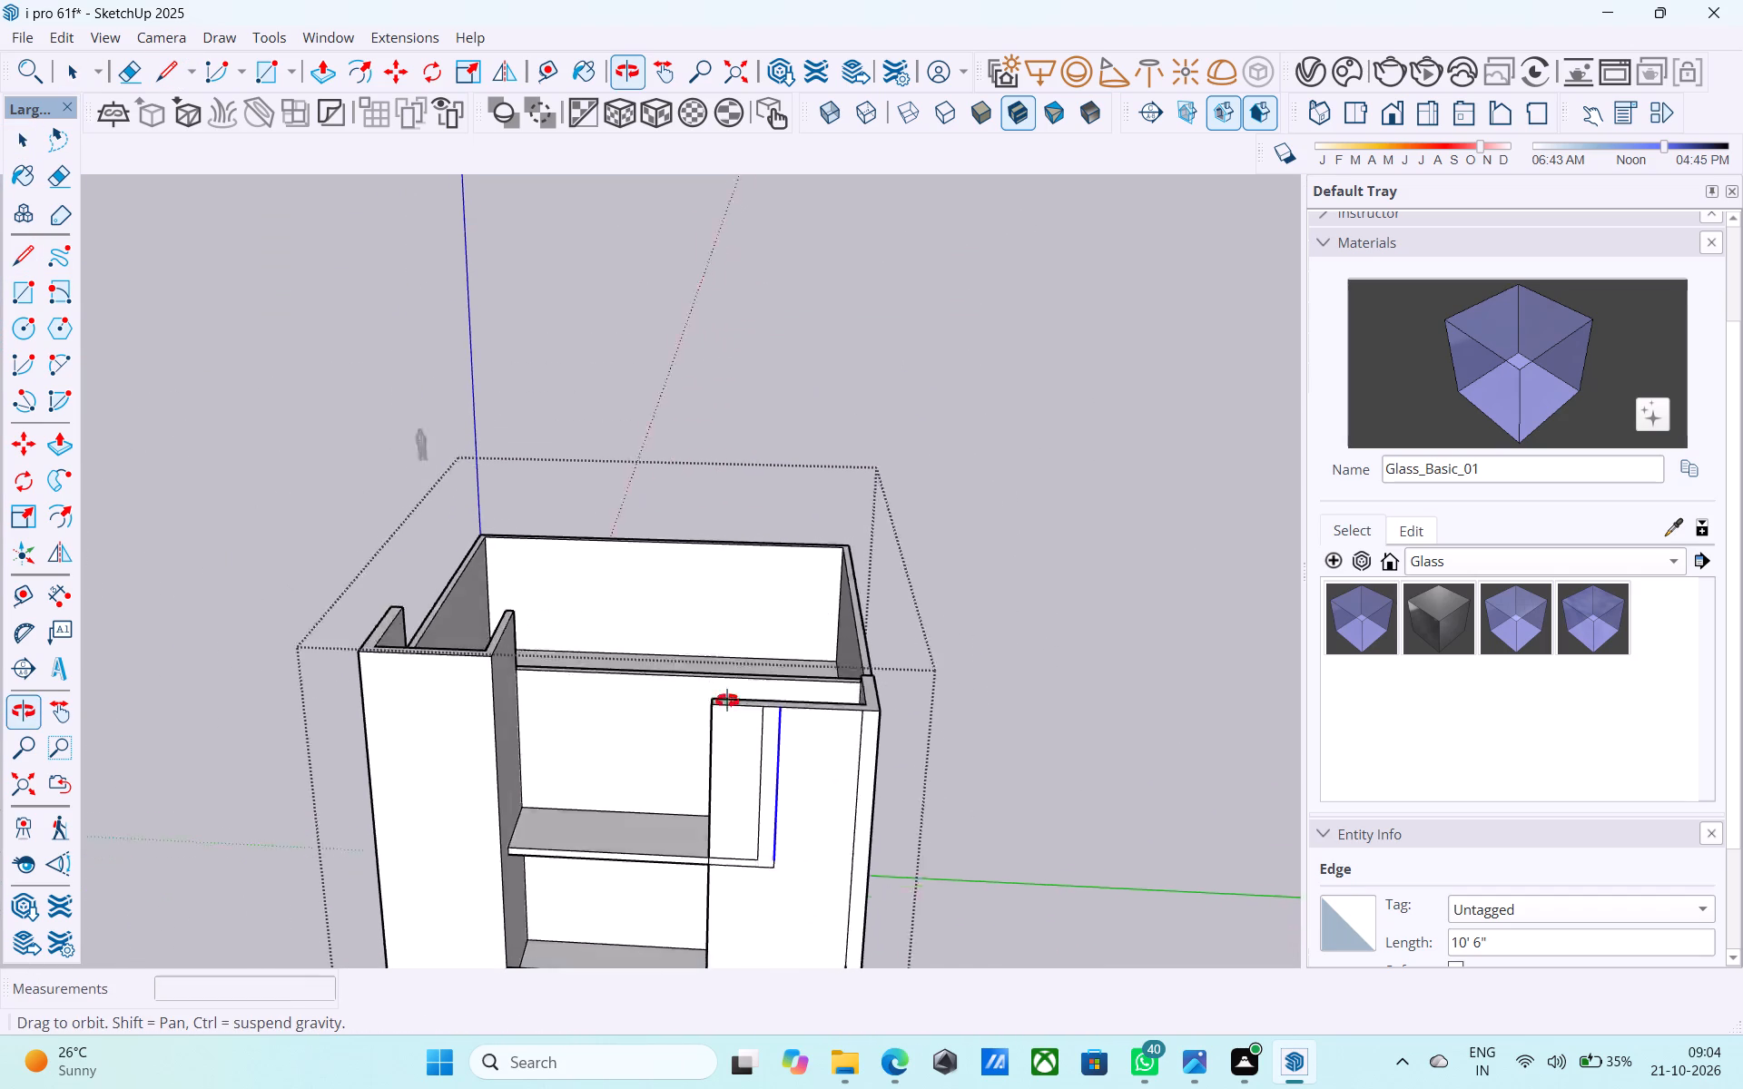
middle_click_drag(727, 701, 692, 943)
scroll(529, 539, "up", 4)
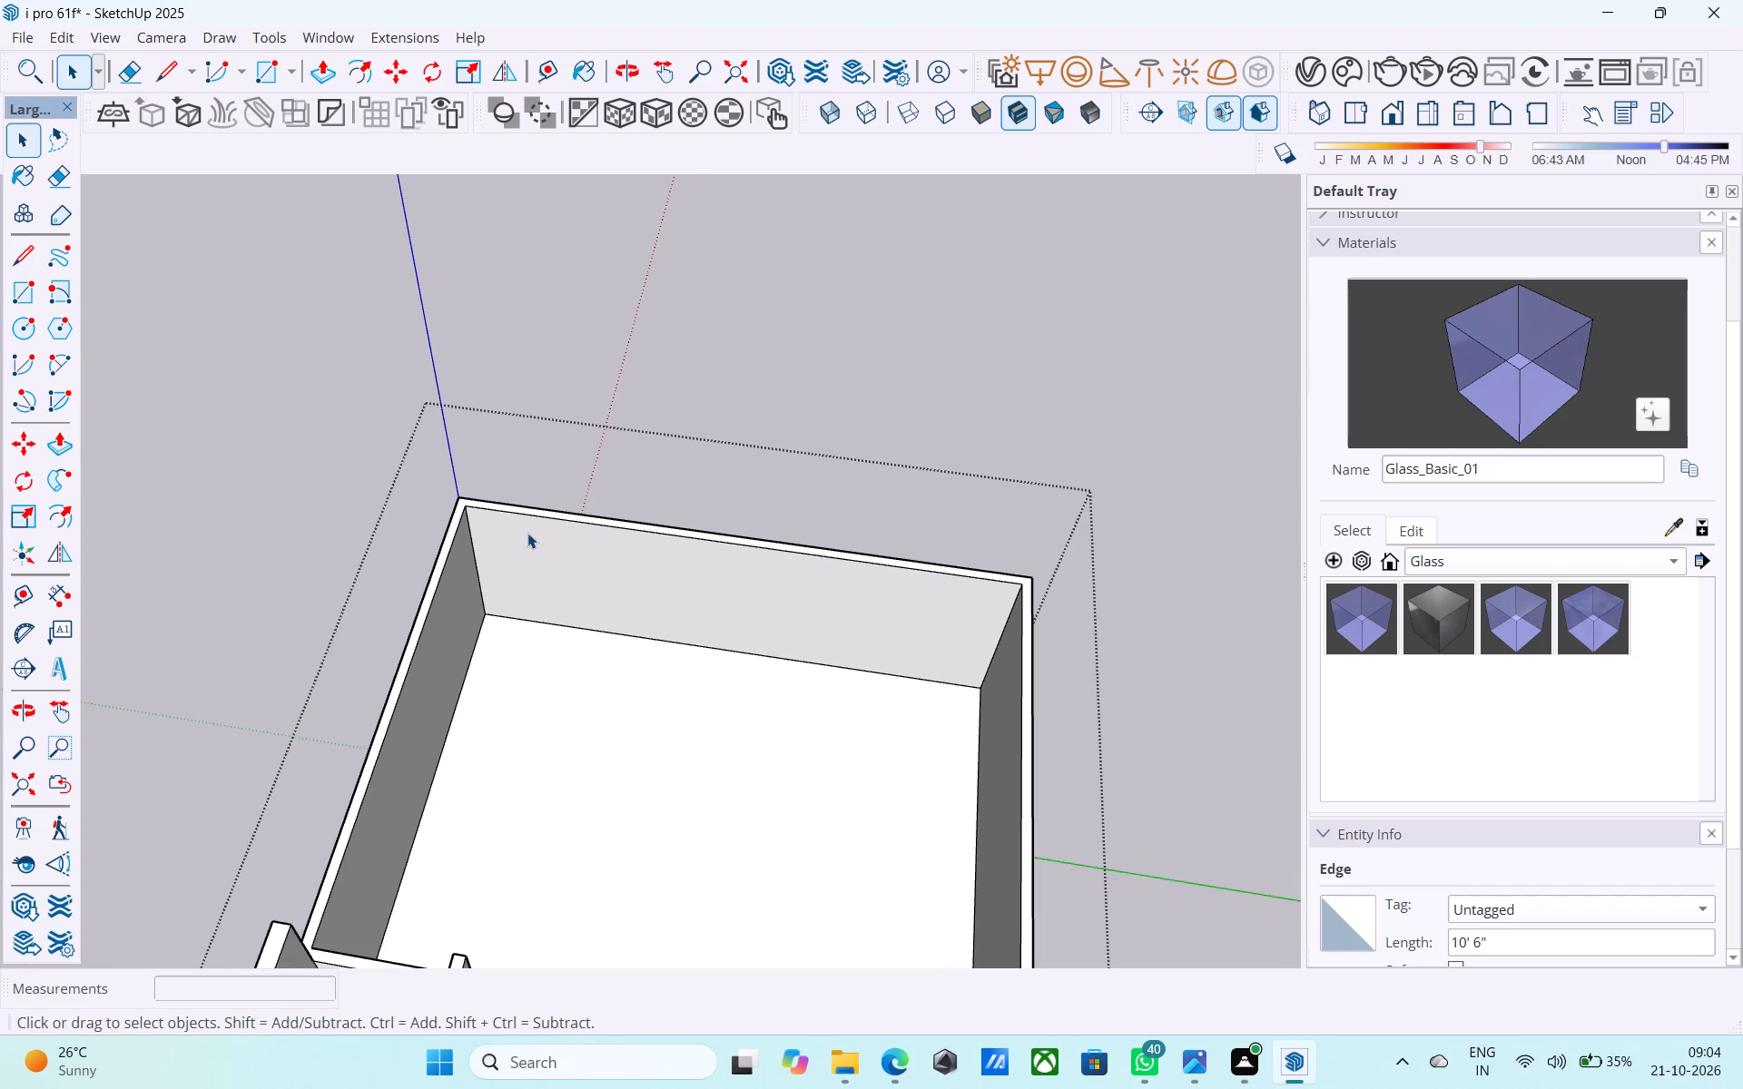
key("r")
left_click(474, 506)
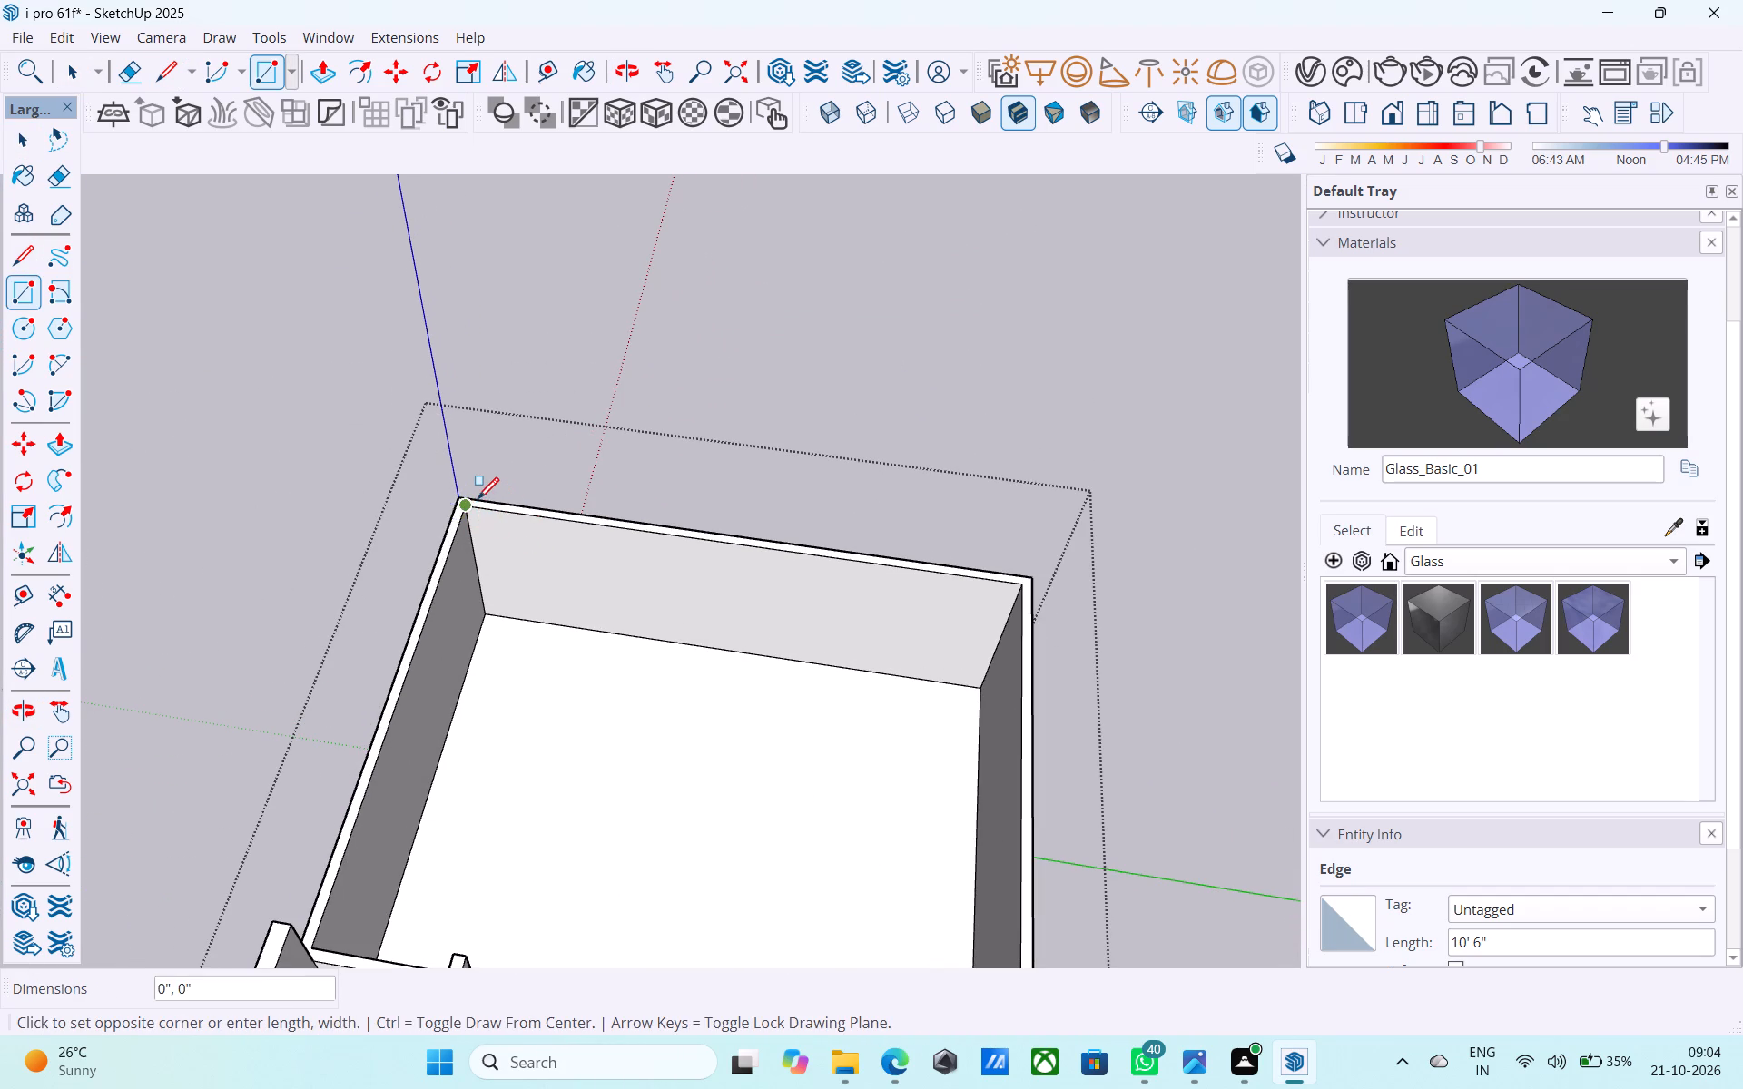
scroll(480, 500, "down", 5)
scroll(776, 810, "up", 11)
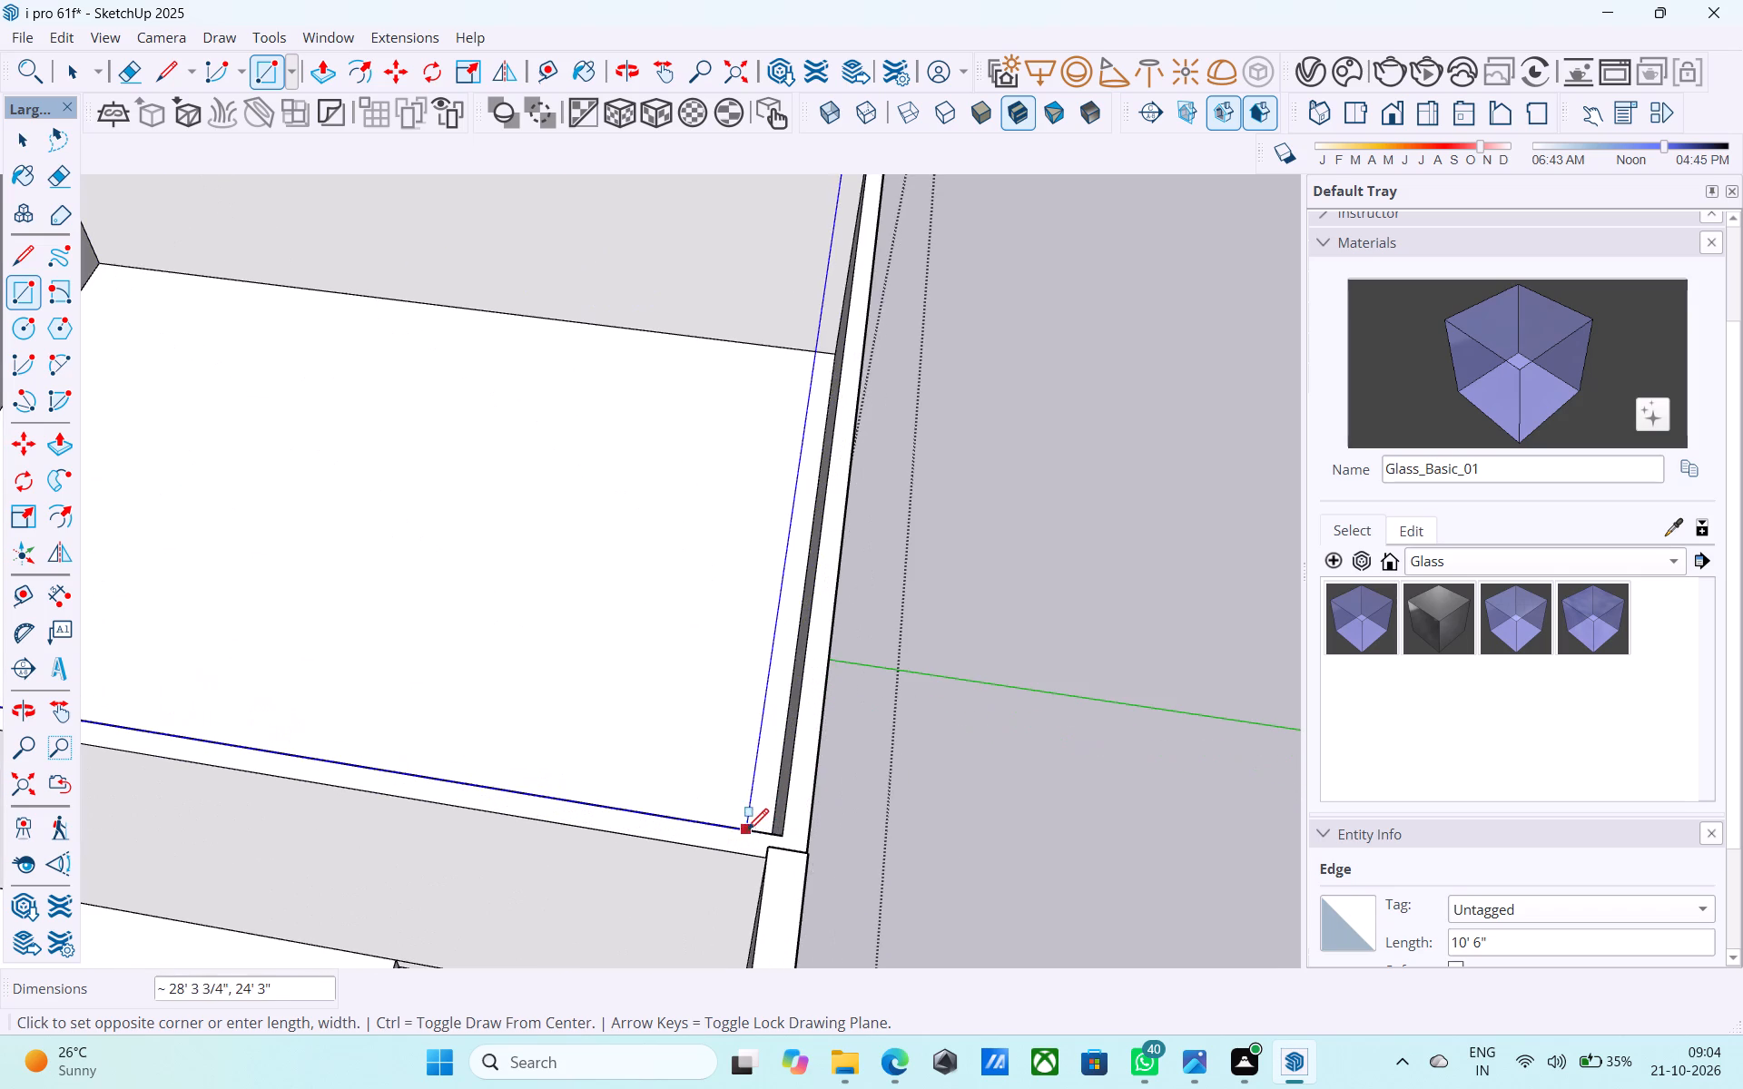
middle_click_drag(773, 839, 665, 812)
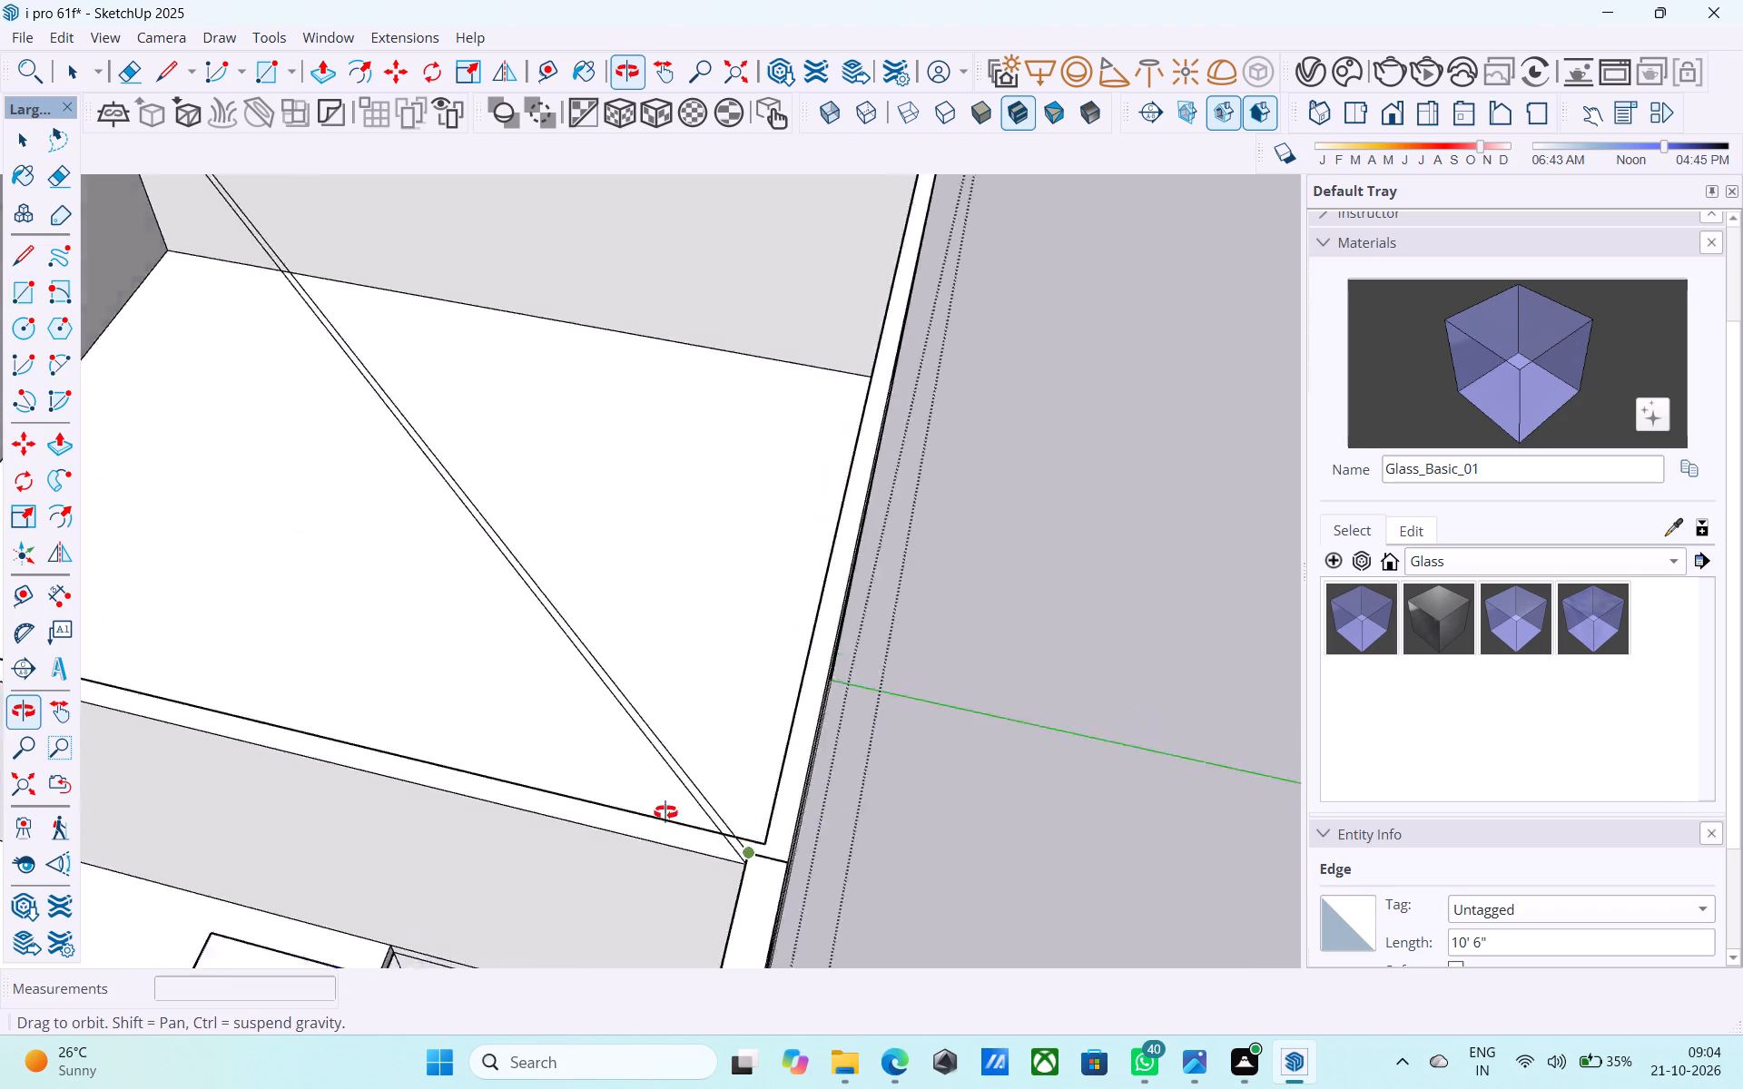
middle_click_drag(665, 812, 221, 679)
scroll(234, 678, "up", 1)
middle_click_drag(759, 828, 534, 739)
middle_click_drag(654, 796, 803, 794)
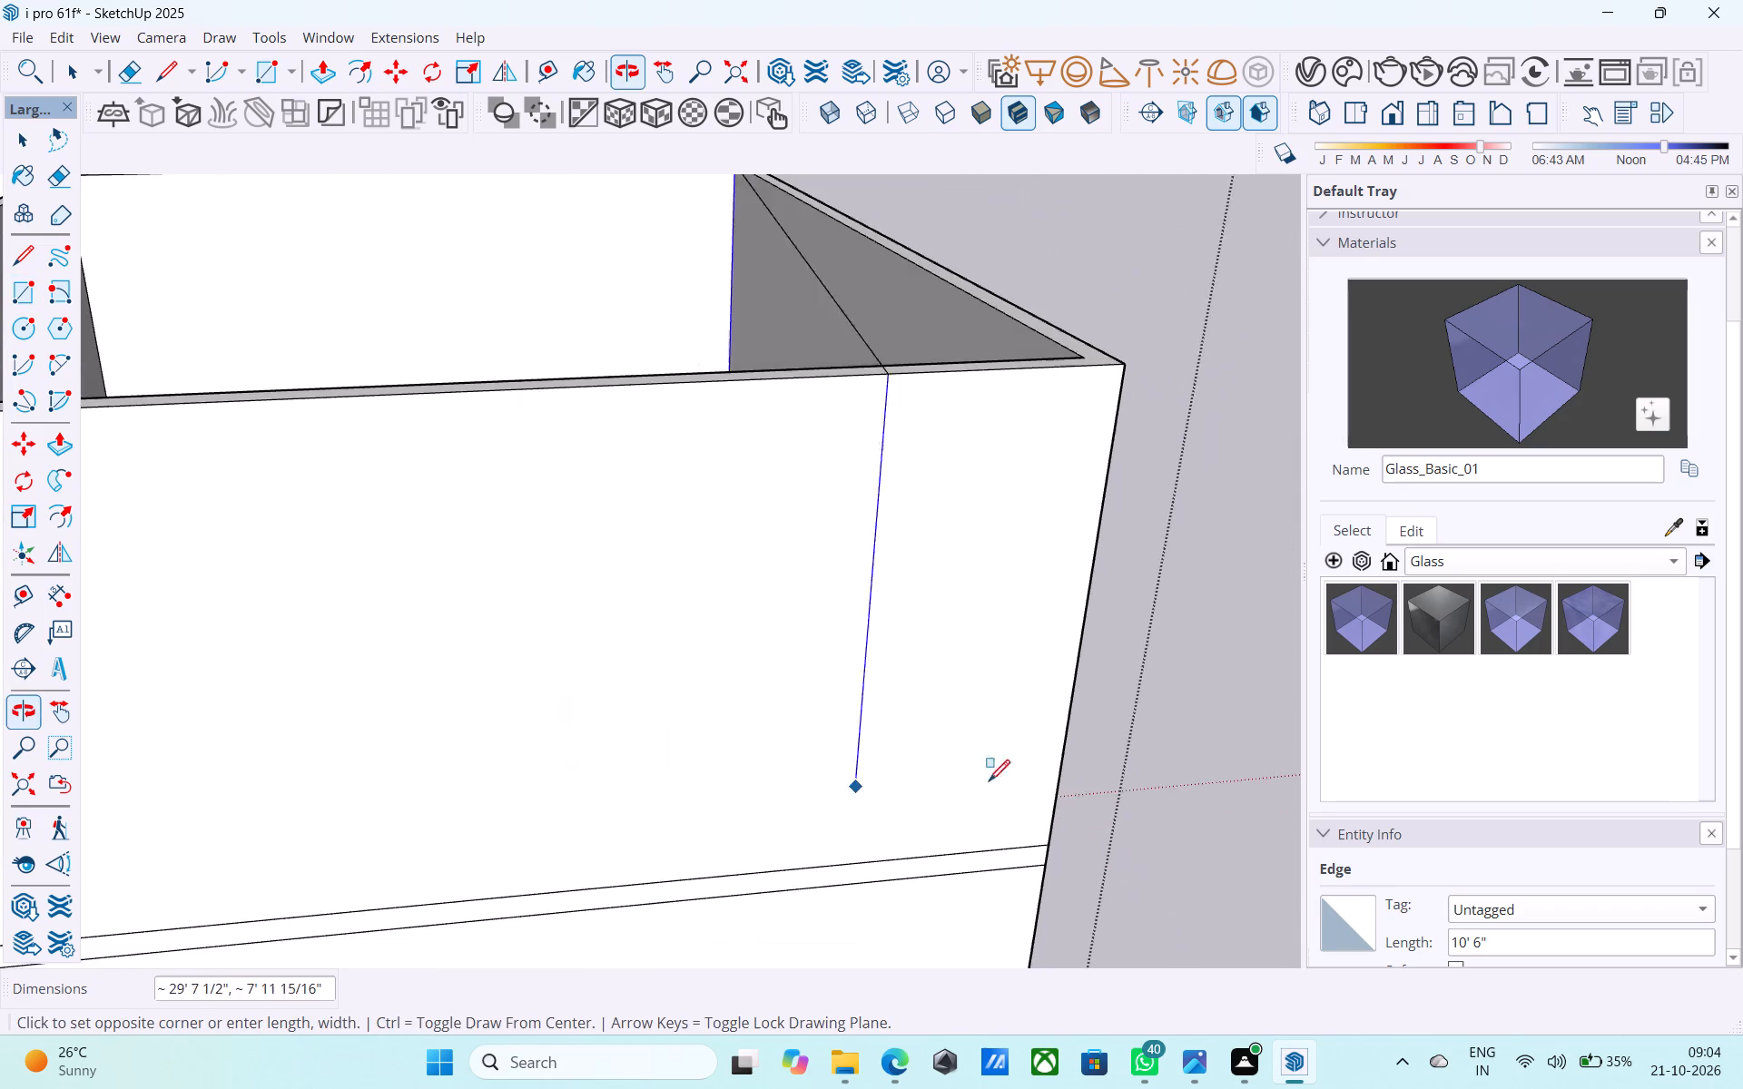
scroll(1086, 792, "down", 12)
scroll(669, 674, "up", 9)
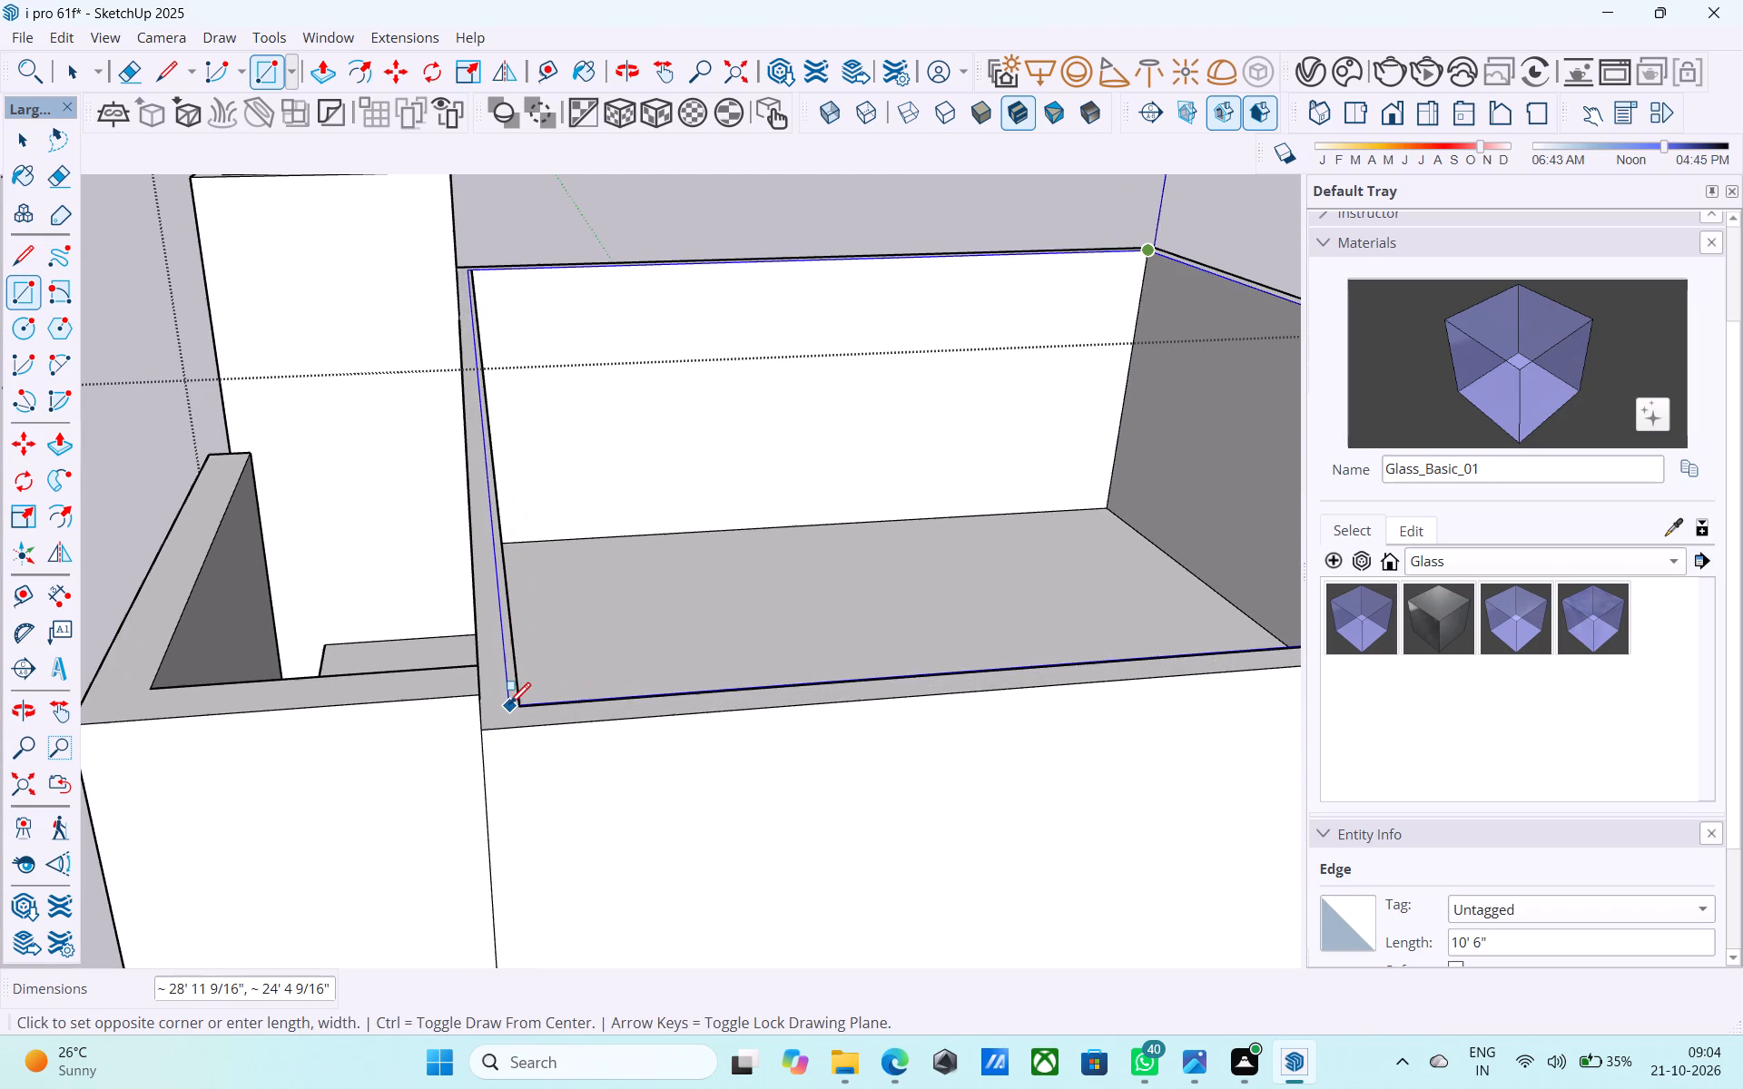
left_click(519, 707)
left_click(560, 644)
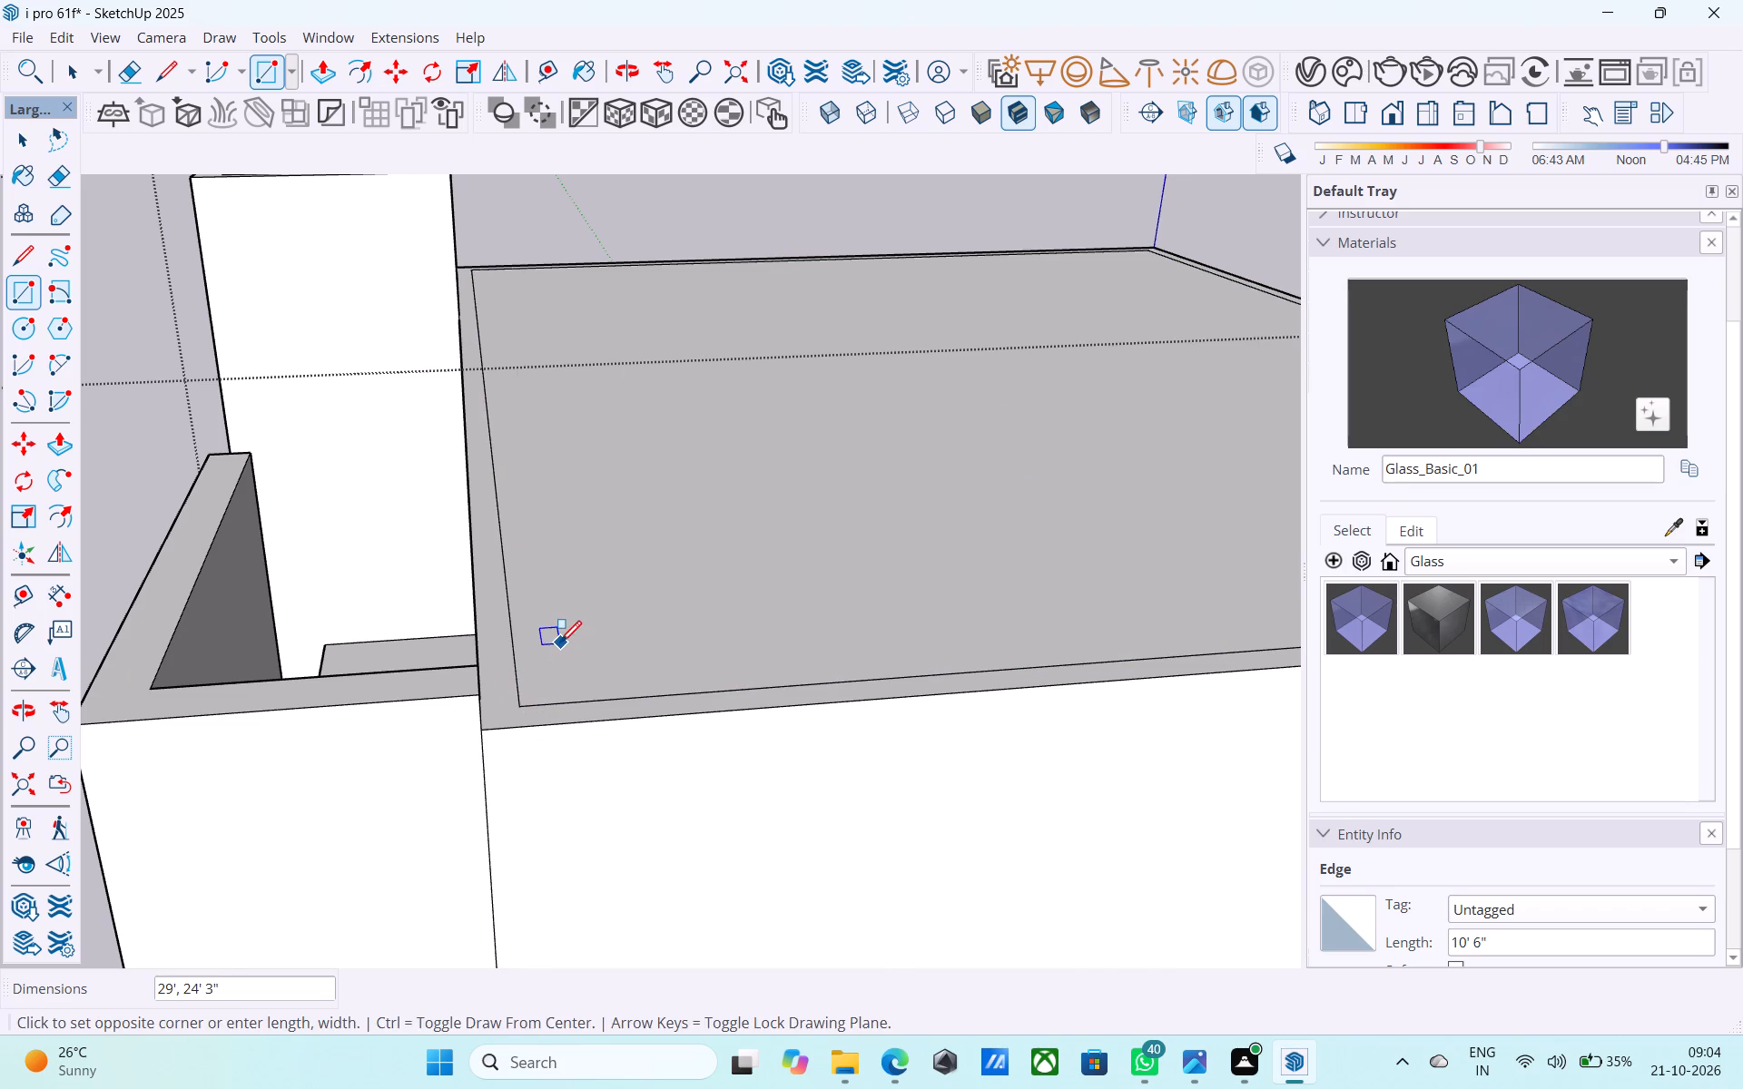
key("space")
Reverse the new roof face over the main block.
left_click(562, 642)
right_click(562, 642)
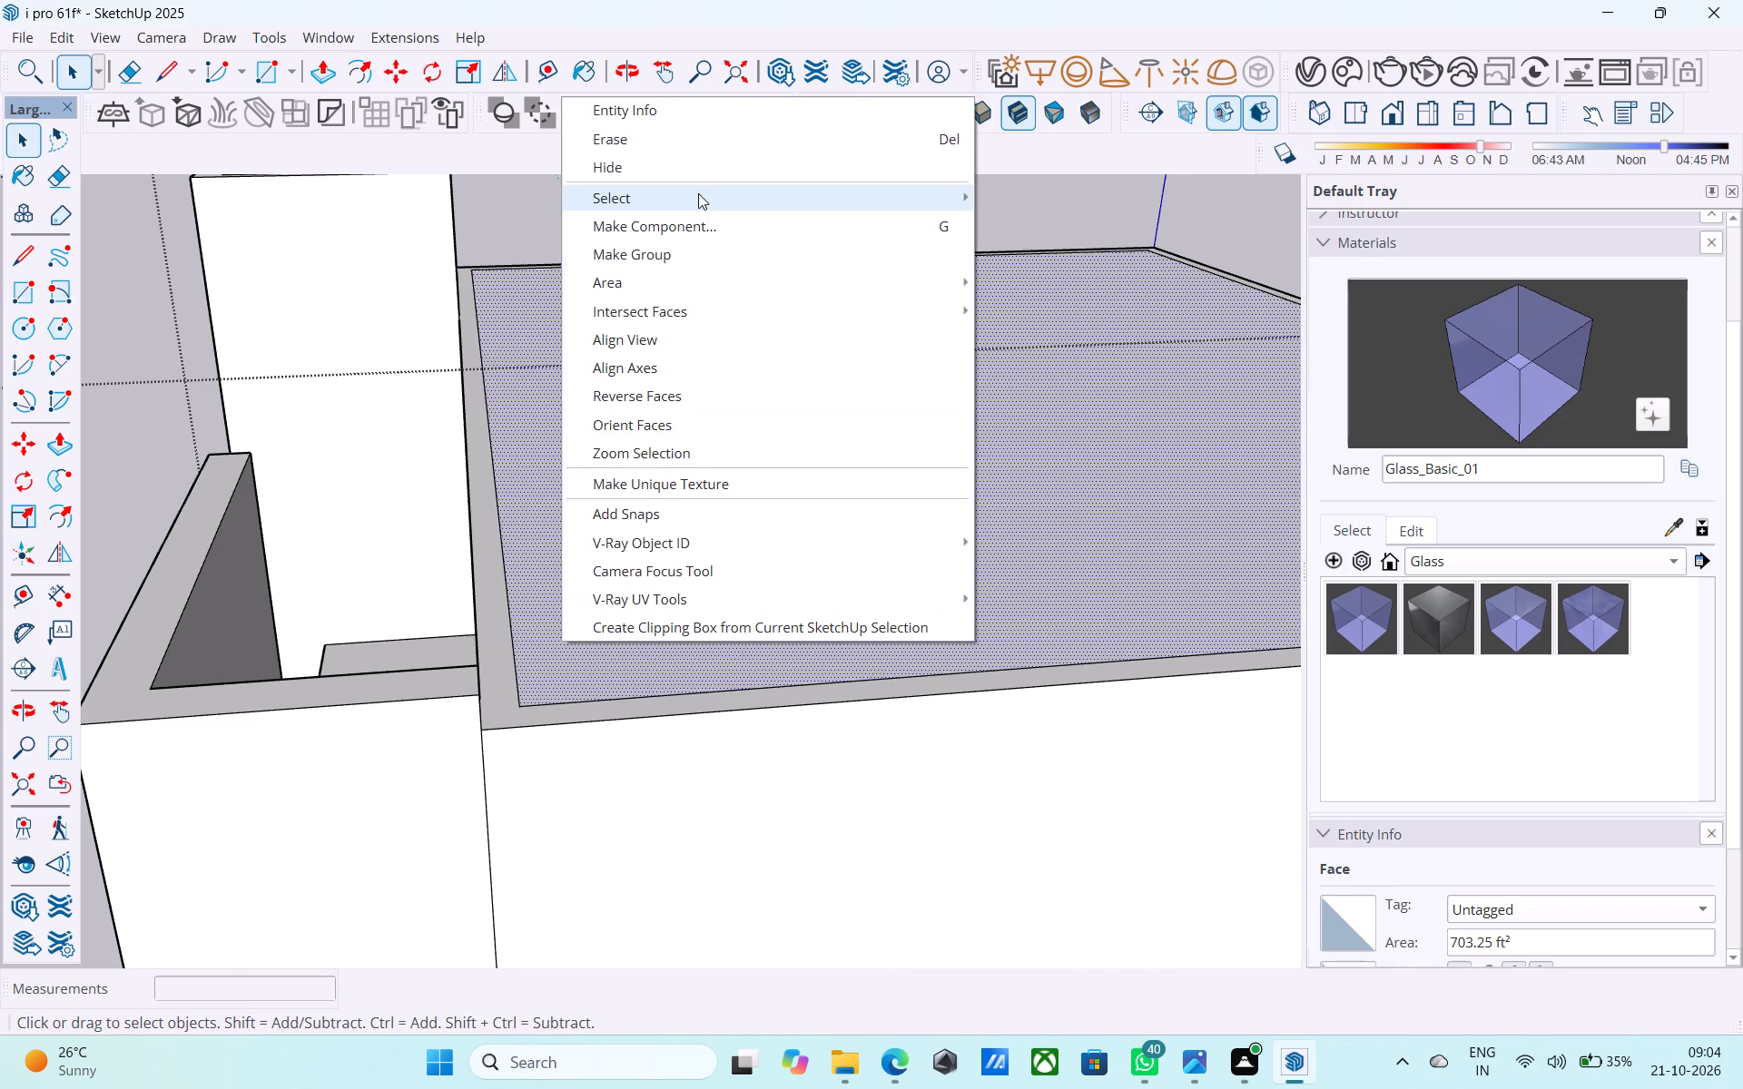
left_click(723, 382)
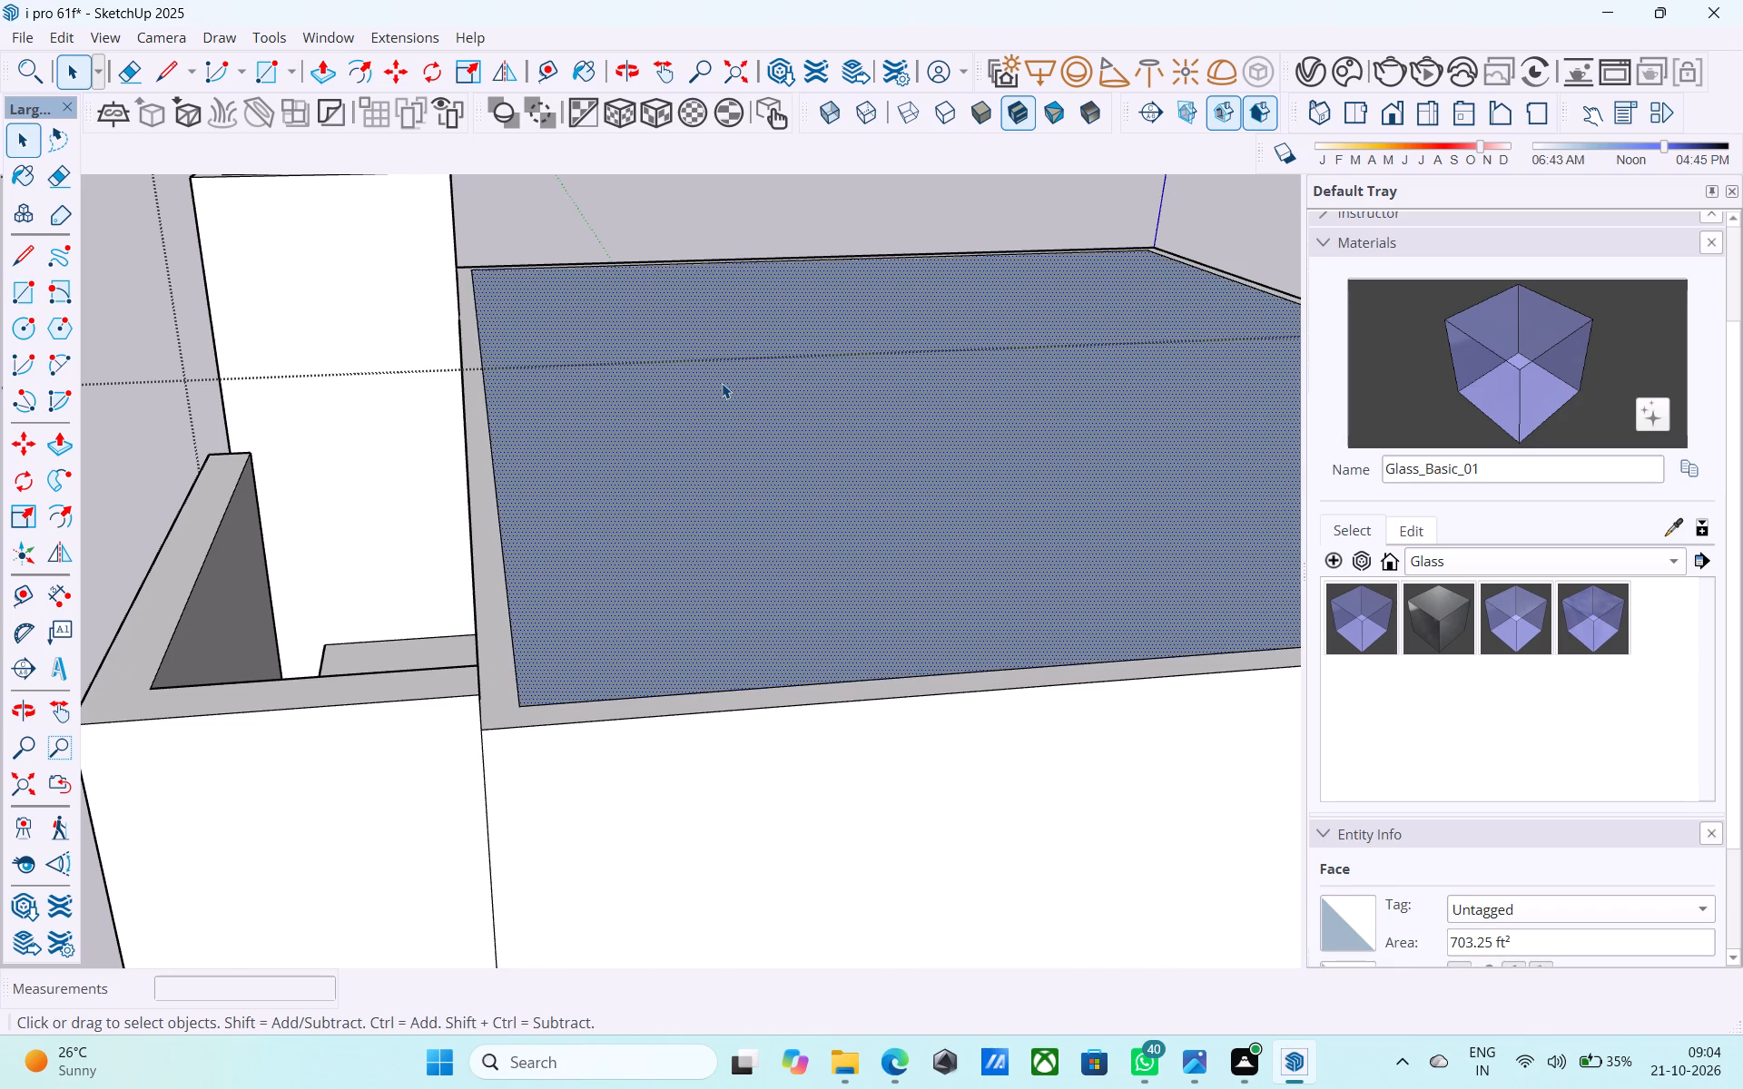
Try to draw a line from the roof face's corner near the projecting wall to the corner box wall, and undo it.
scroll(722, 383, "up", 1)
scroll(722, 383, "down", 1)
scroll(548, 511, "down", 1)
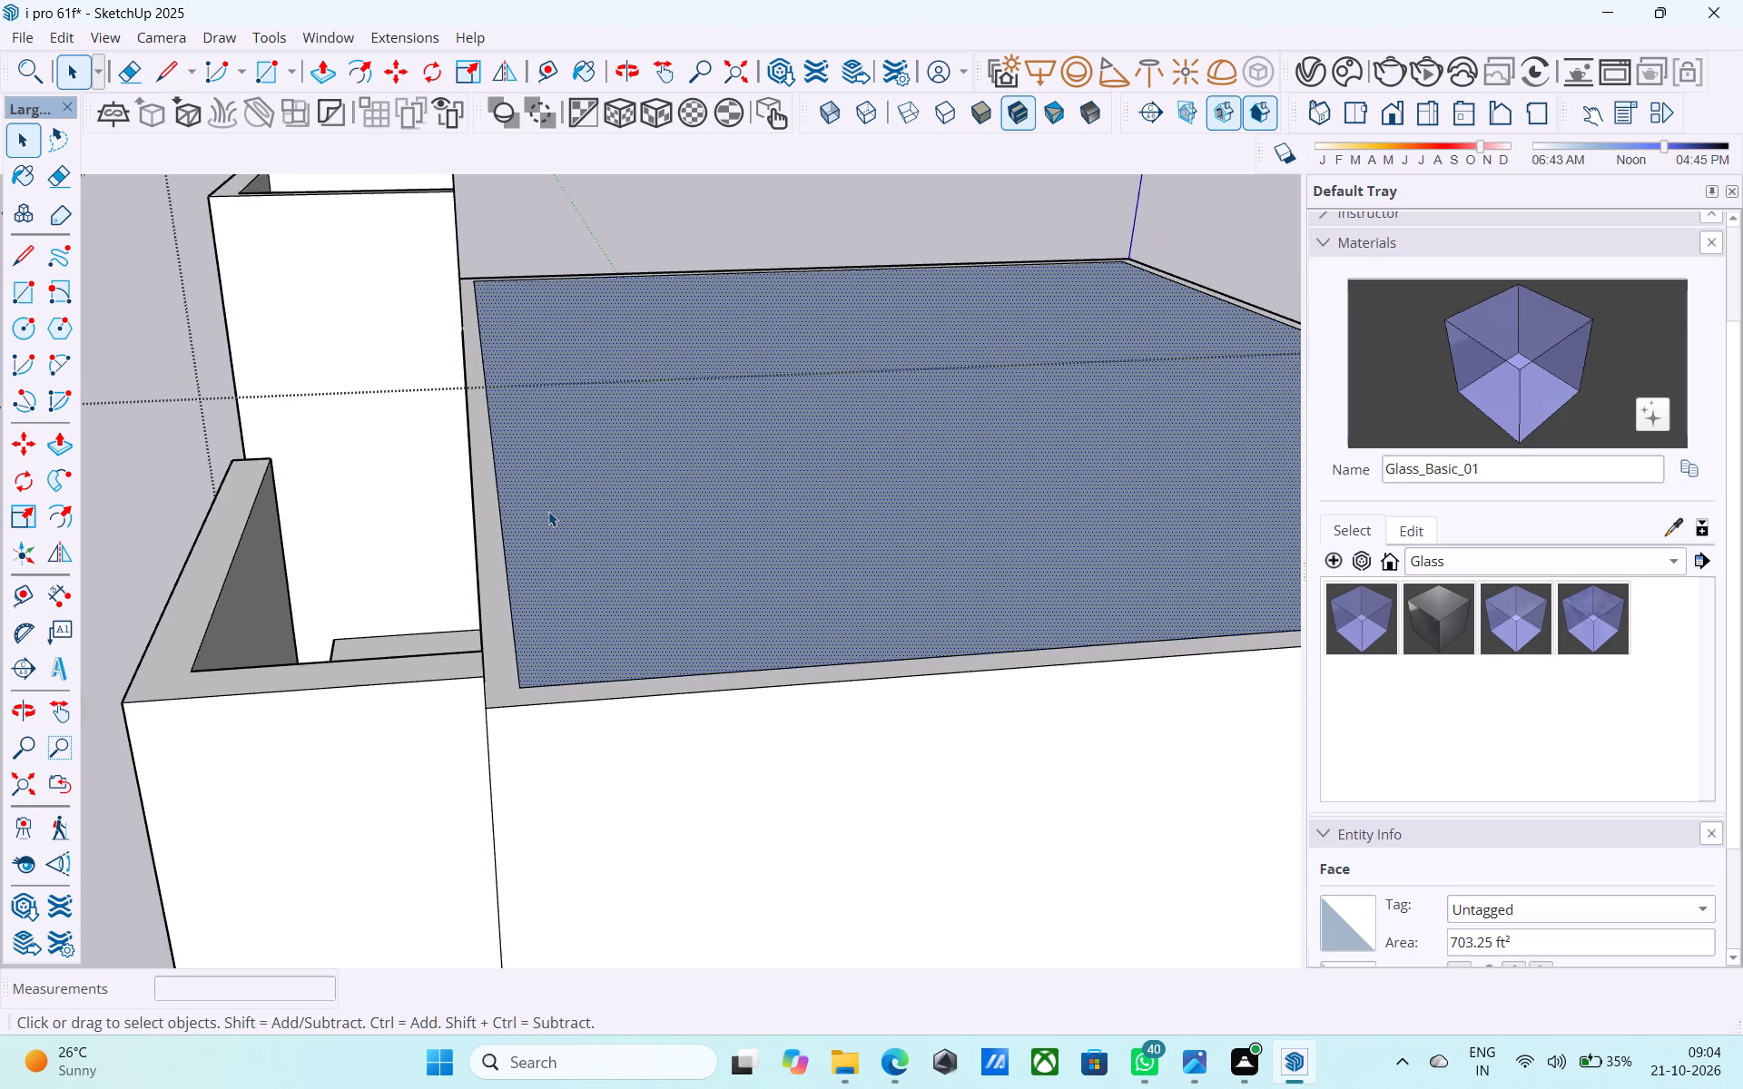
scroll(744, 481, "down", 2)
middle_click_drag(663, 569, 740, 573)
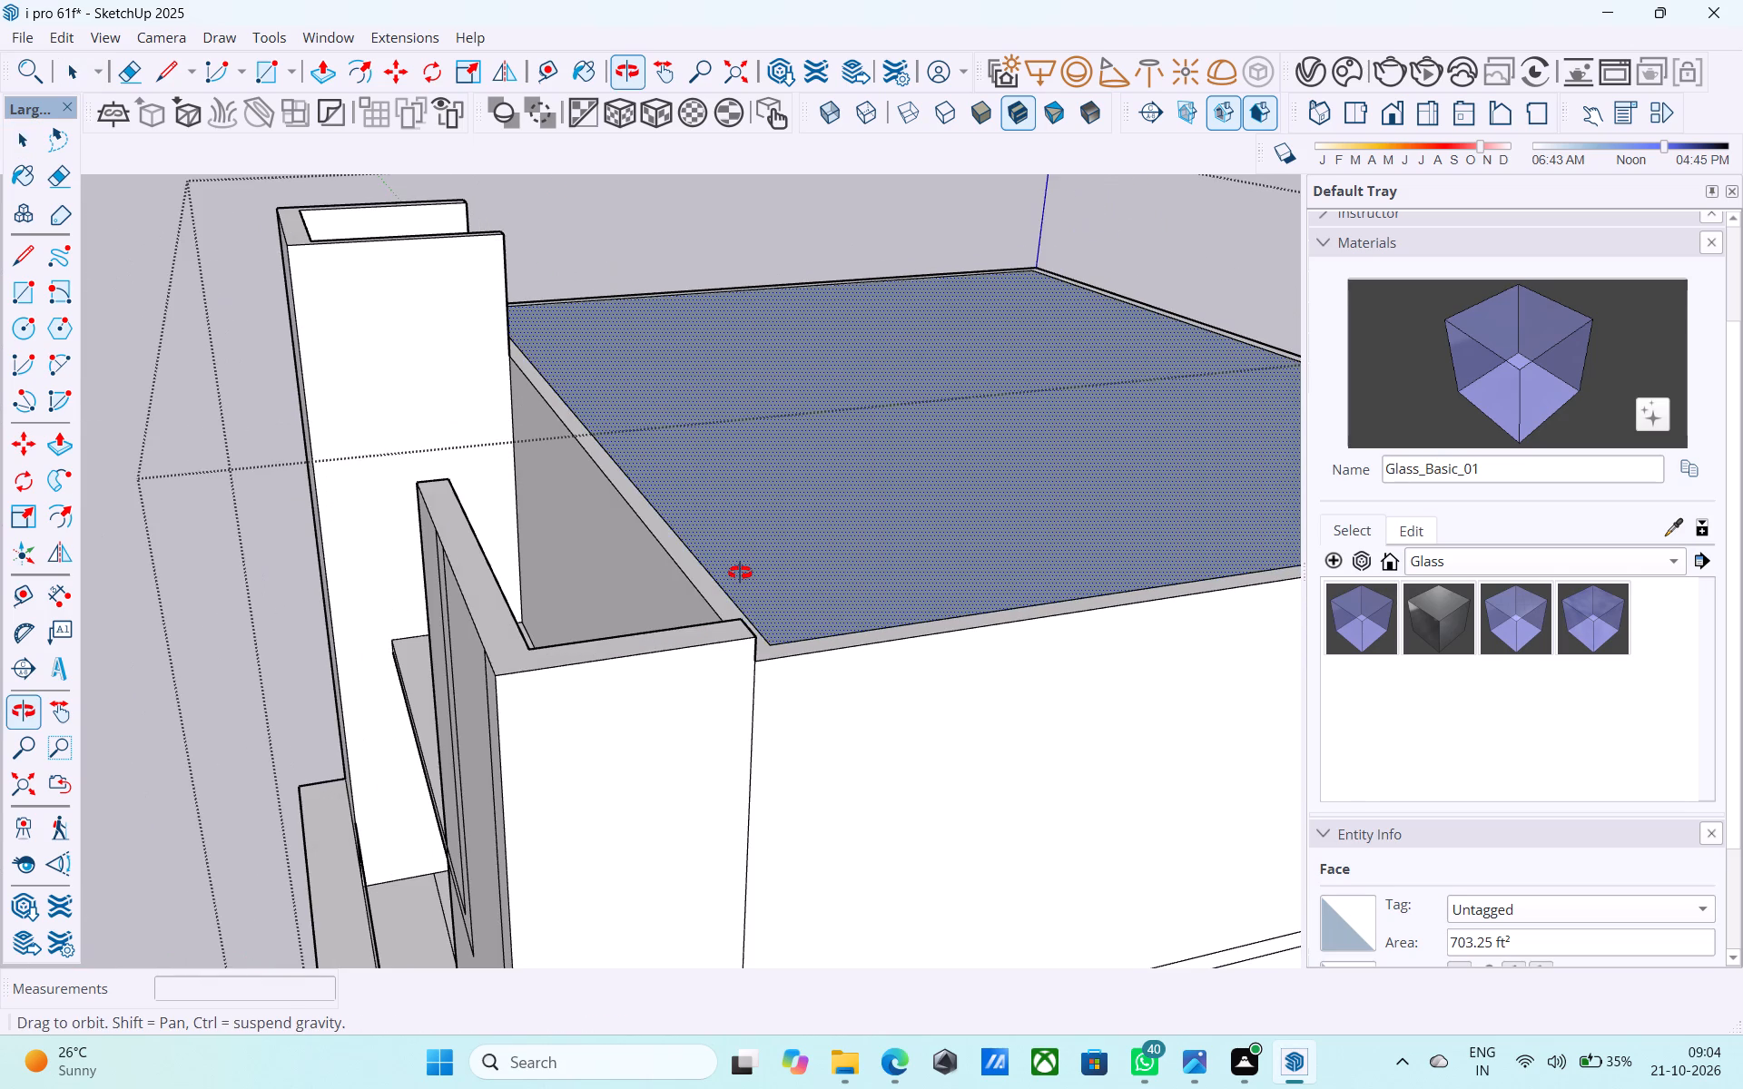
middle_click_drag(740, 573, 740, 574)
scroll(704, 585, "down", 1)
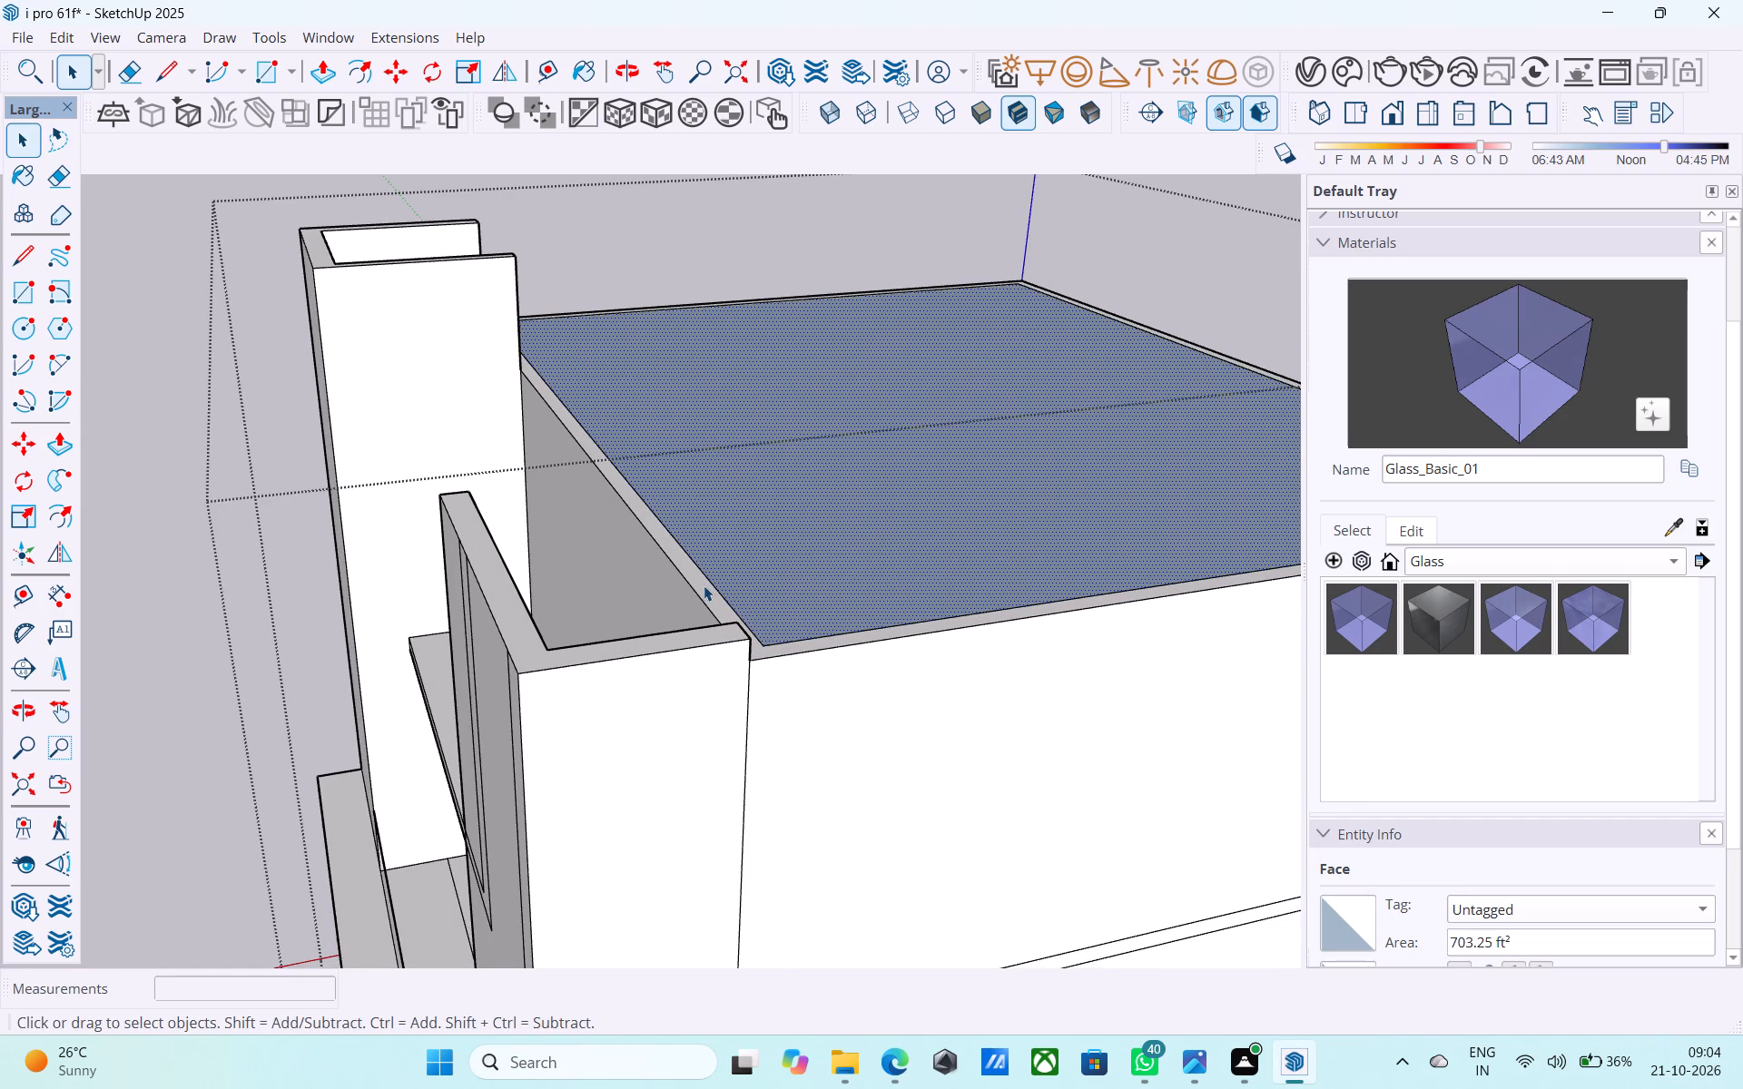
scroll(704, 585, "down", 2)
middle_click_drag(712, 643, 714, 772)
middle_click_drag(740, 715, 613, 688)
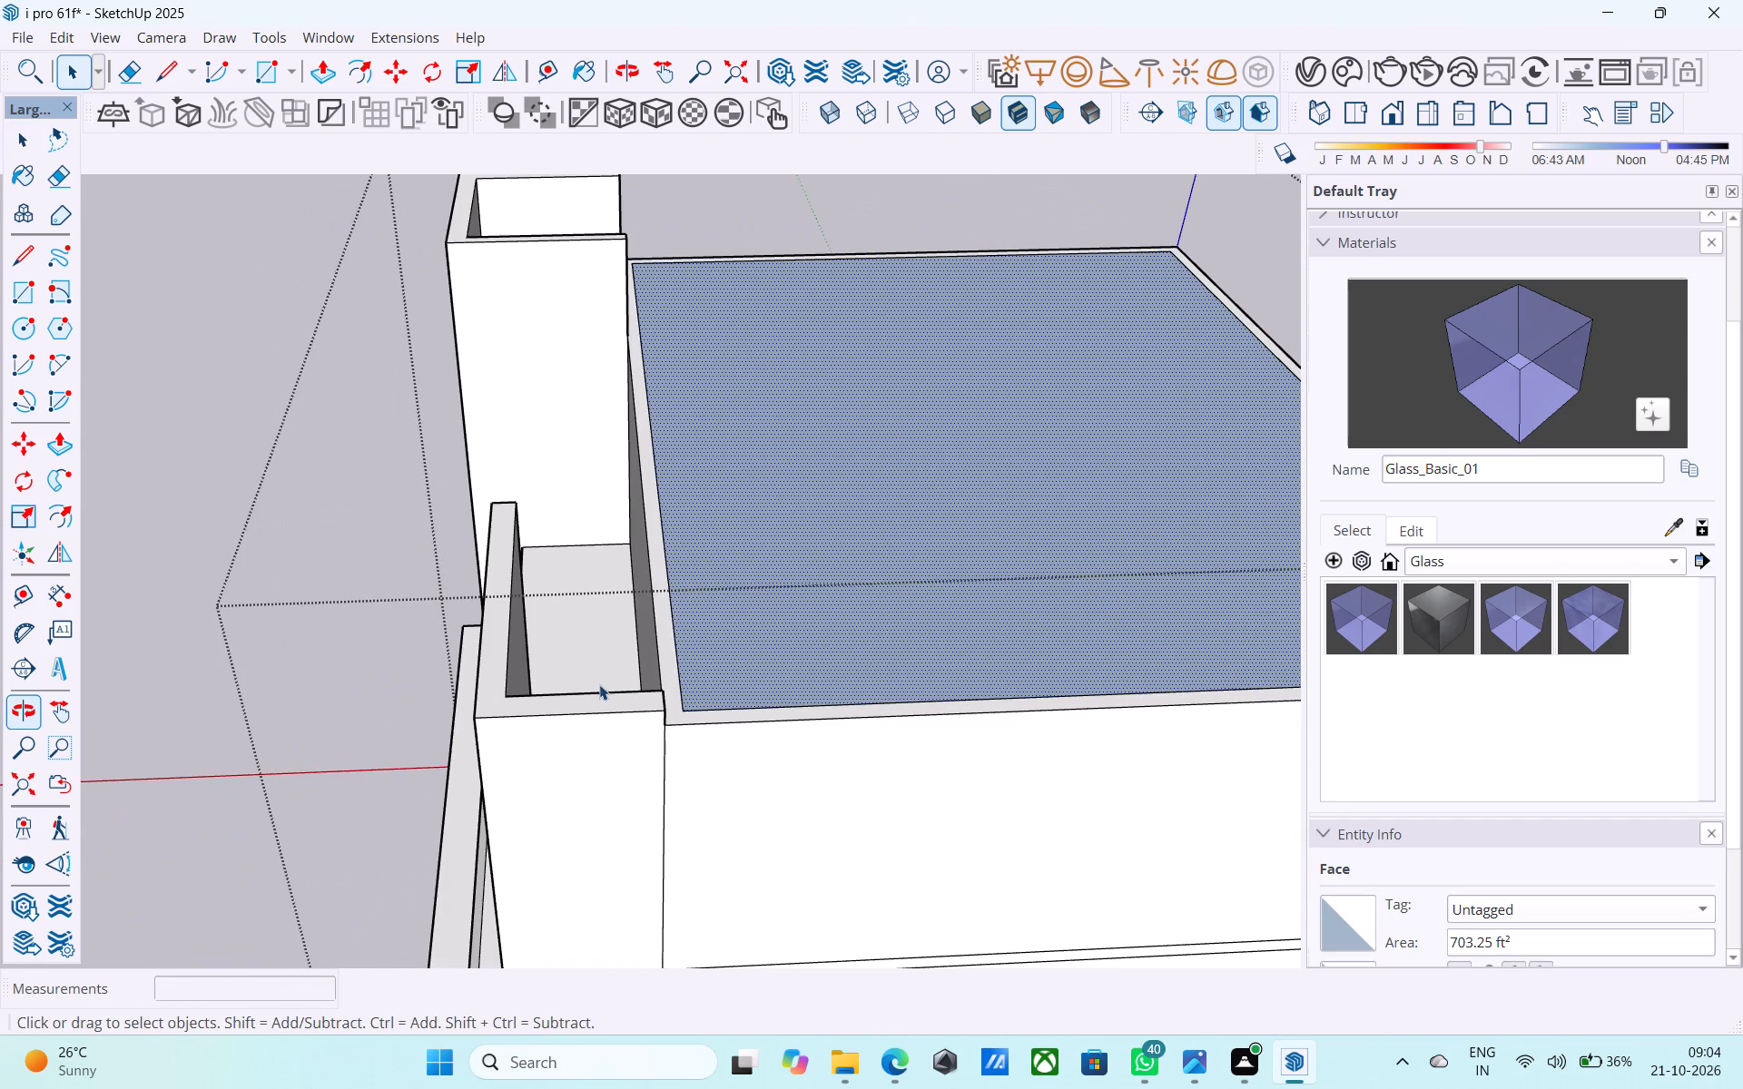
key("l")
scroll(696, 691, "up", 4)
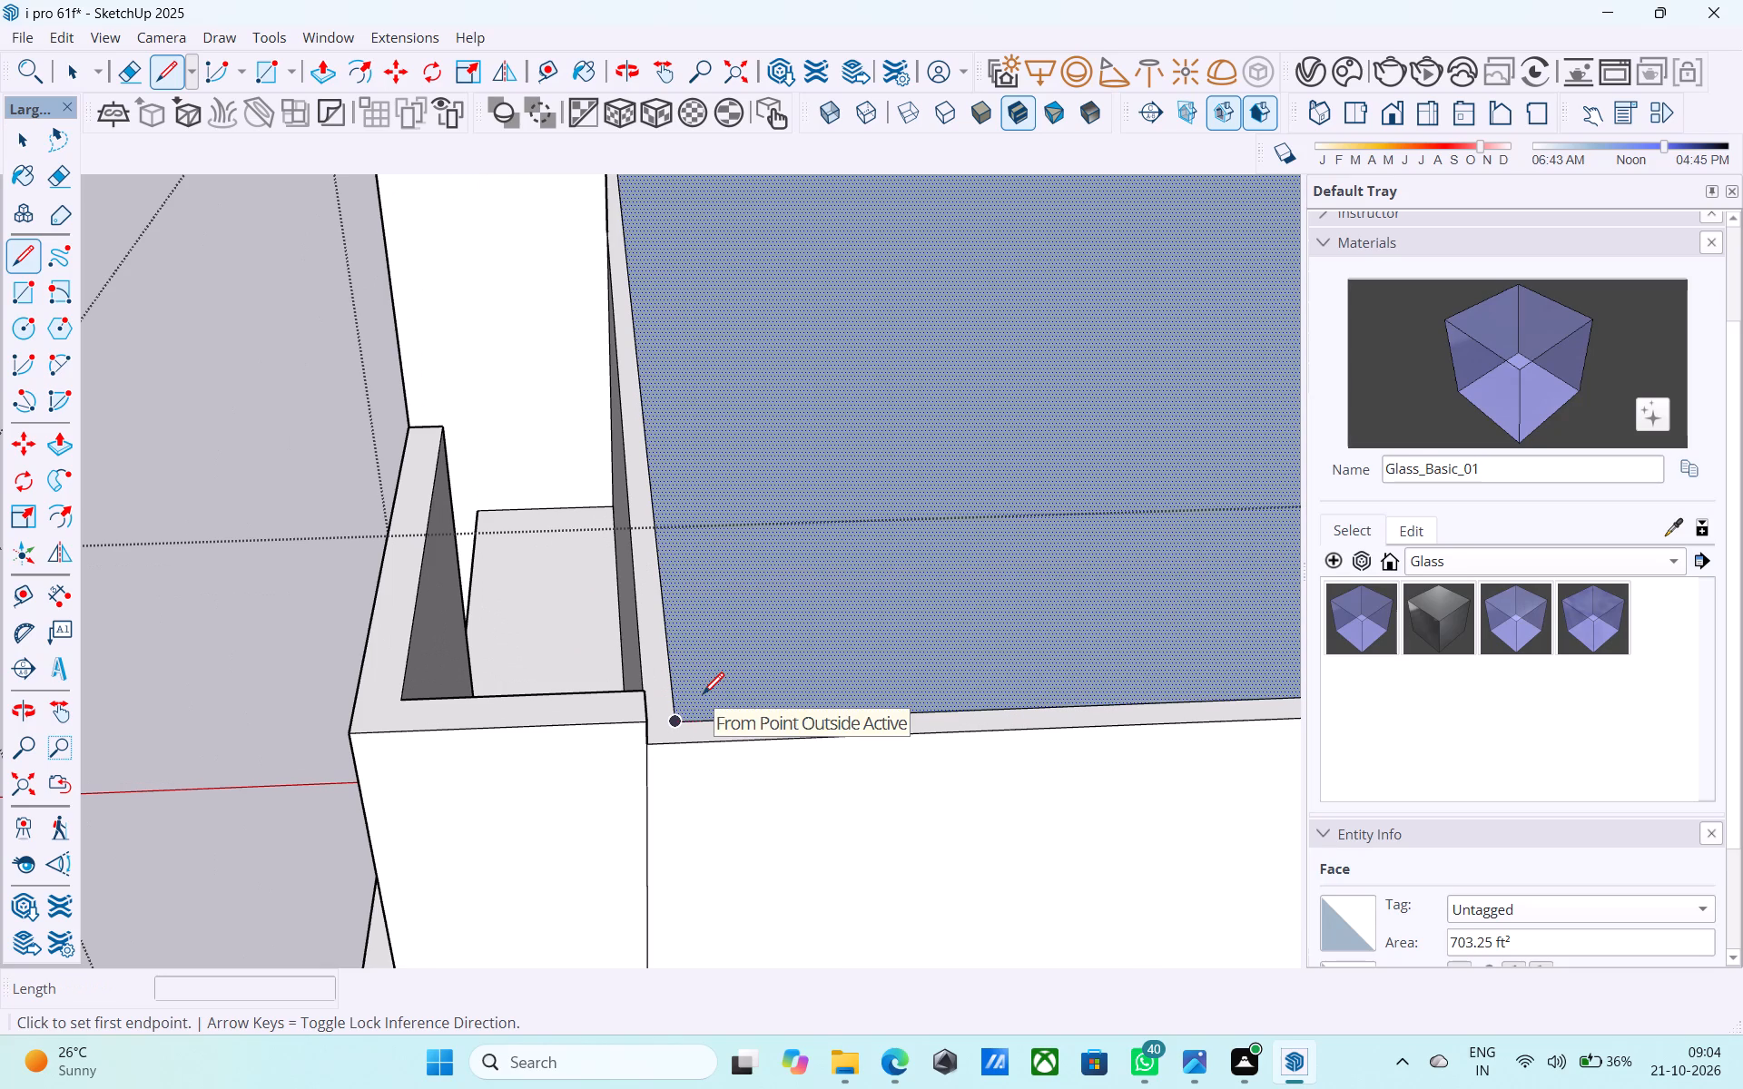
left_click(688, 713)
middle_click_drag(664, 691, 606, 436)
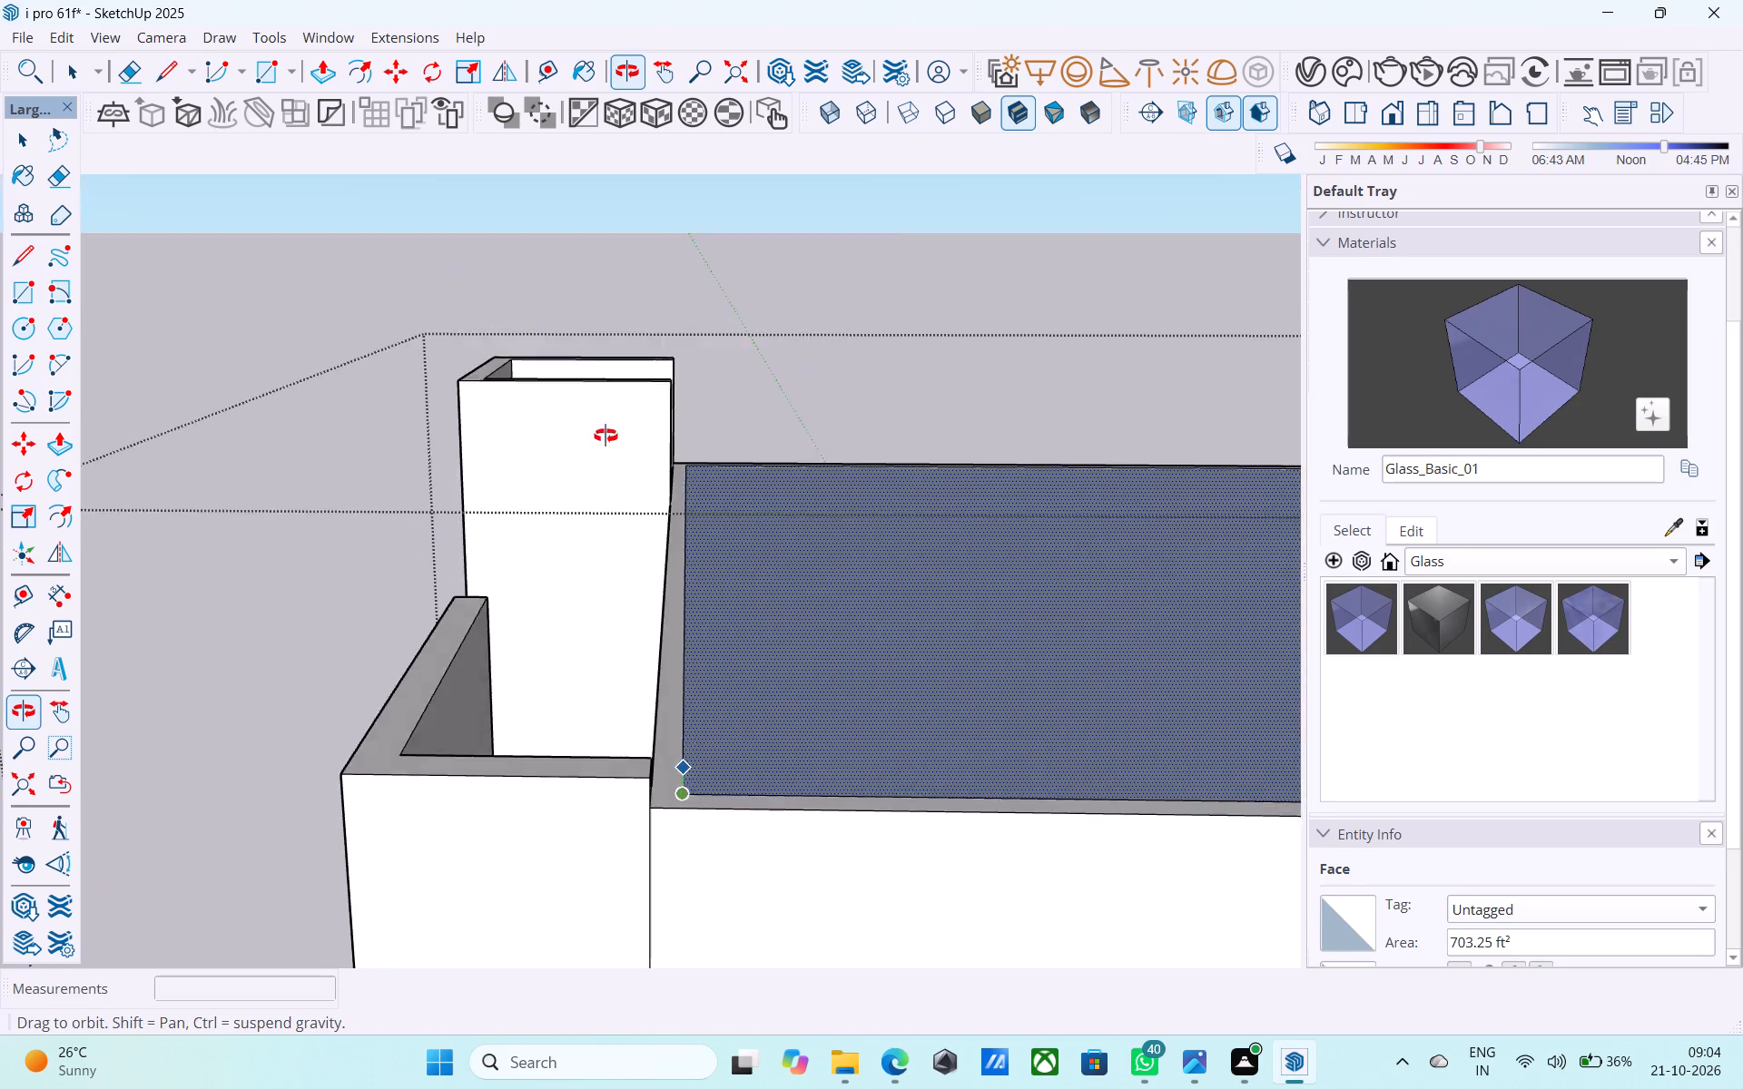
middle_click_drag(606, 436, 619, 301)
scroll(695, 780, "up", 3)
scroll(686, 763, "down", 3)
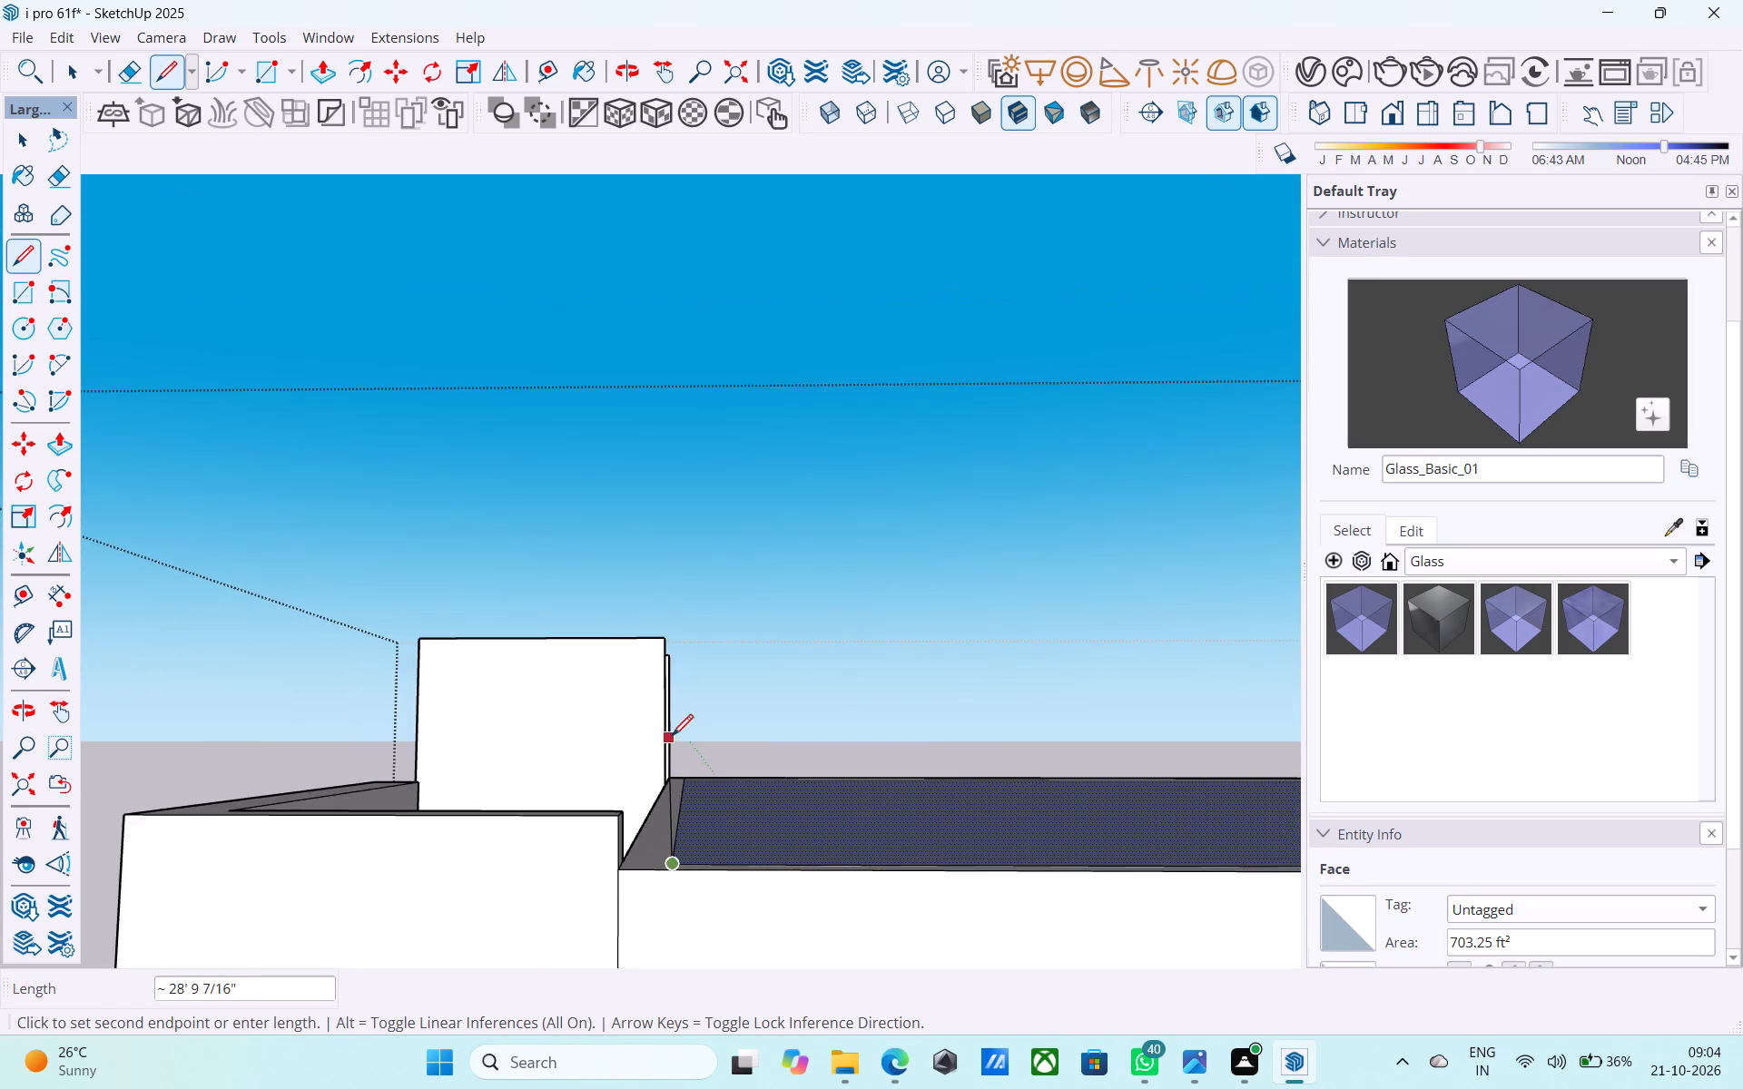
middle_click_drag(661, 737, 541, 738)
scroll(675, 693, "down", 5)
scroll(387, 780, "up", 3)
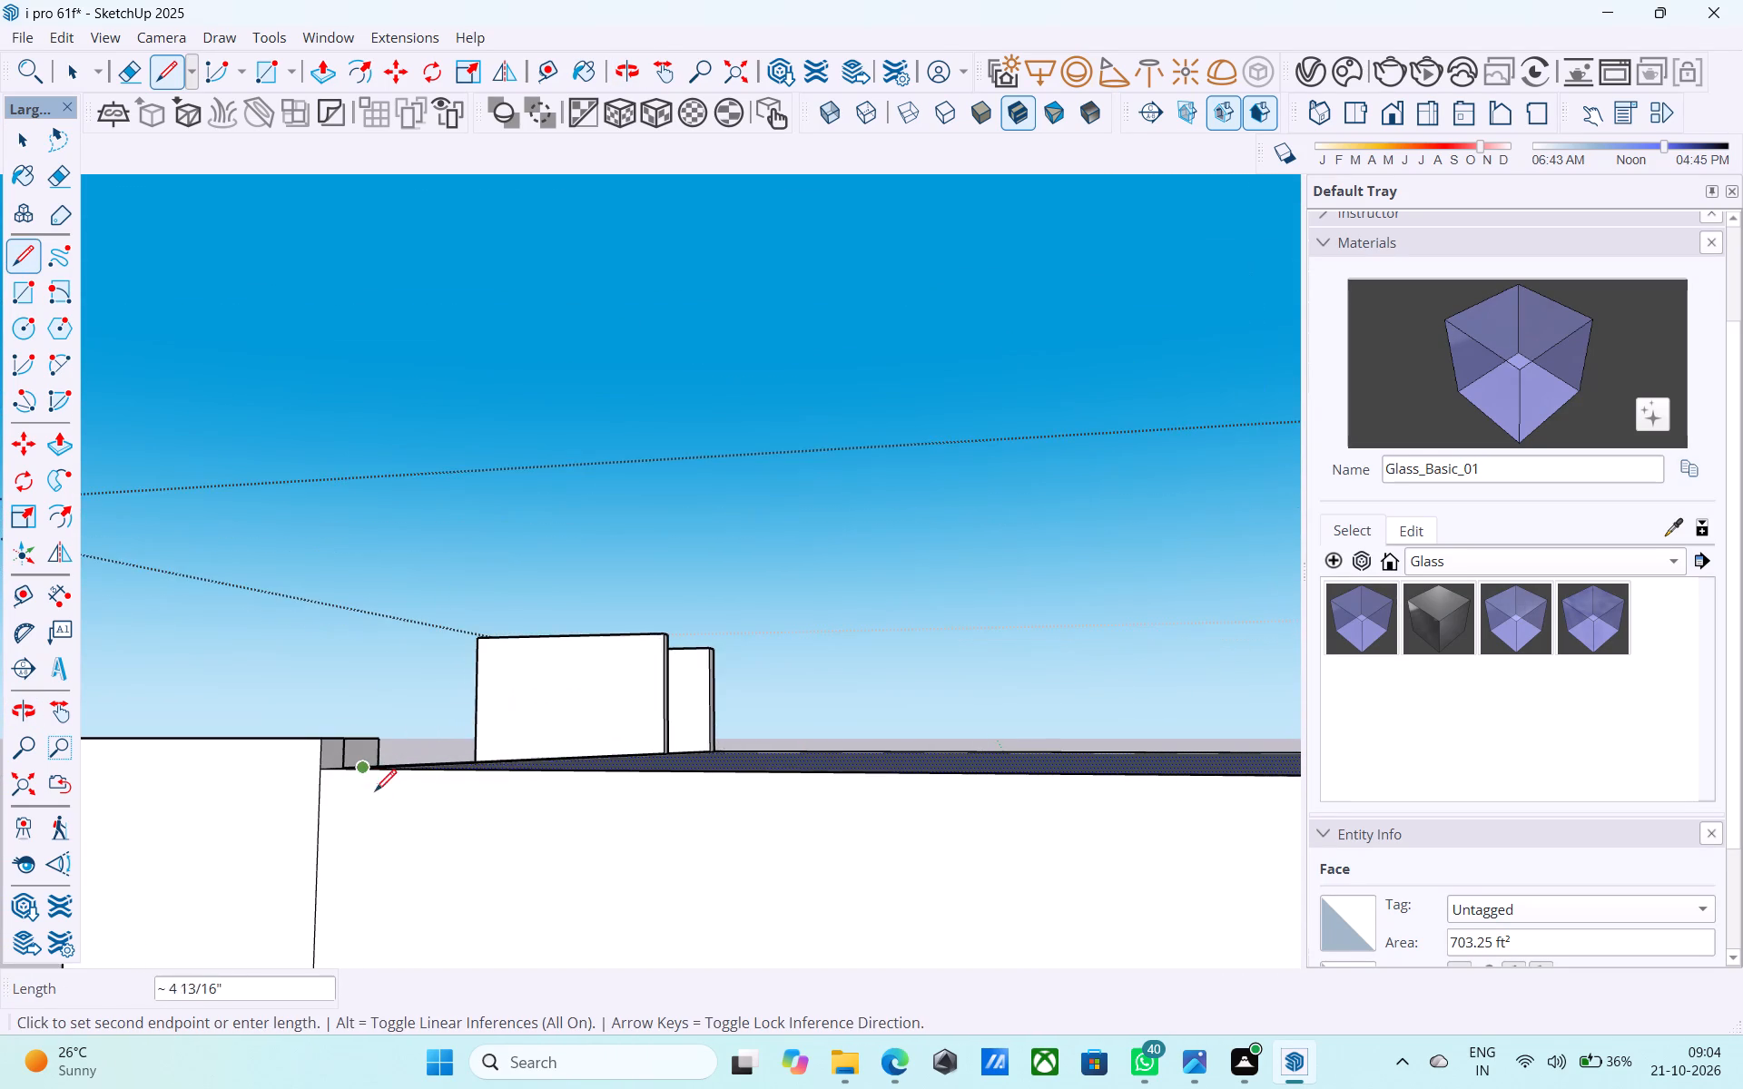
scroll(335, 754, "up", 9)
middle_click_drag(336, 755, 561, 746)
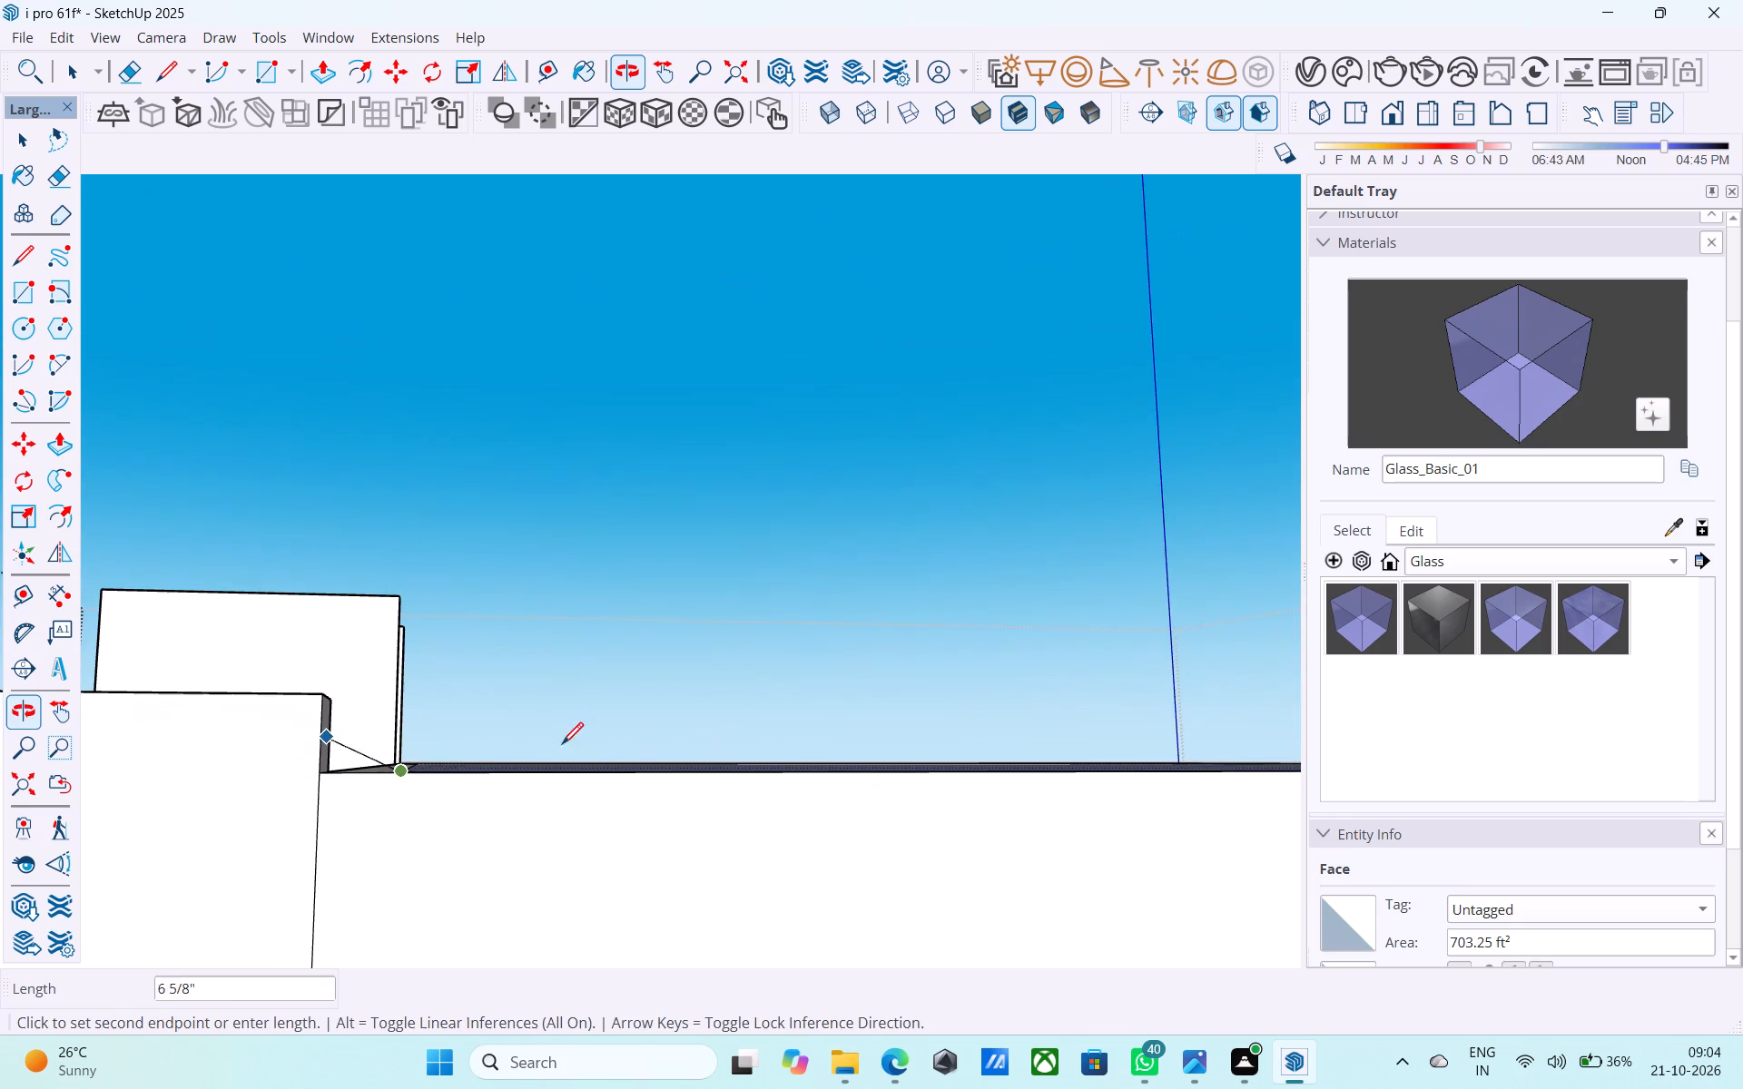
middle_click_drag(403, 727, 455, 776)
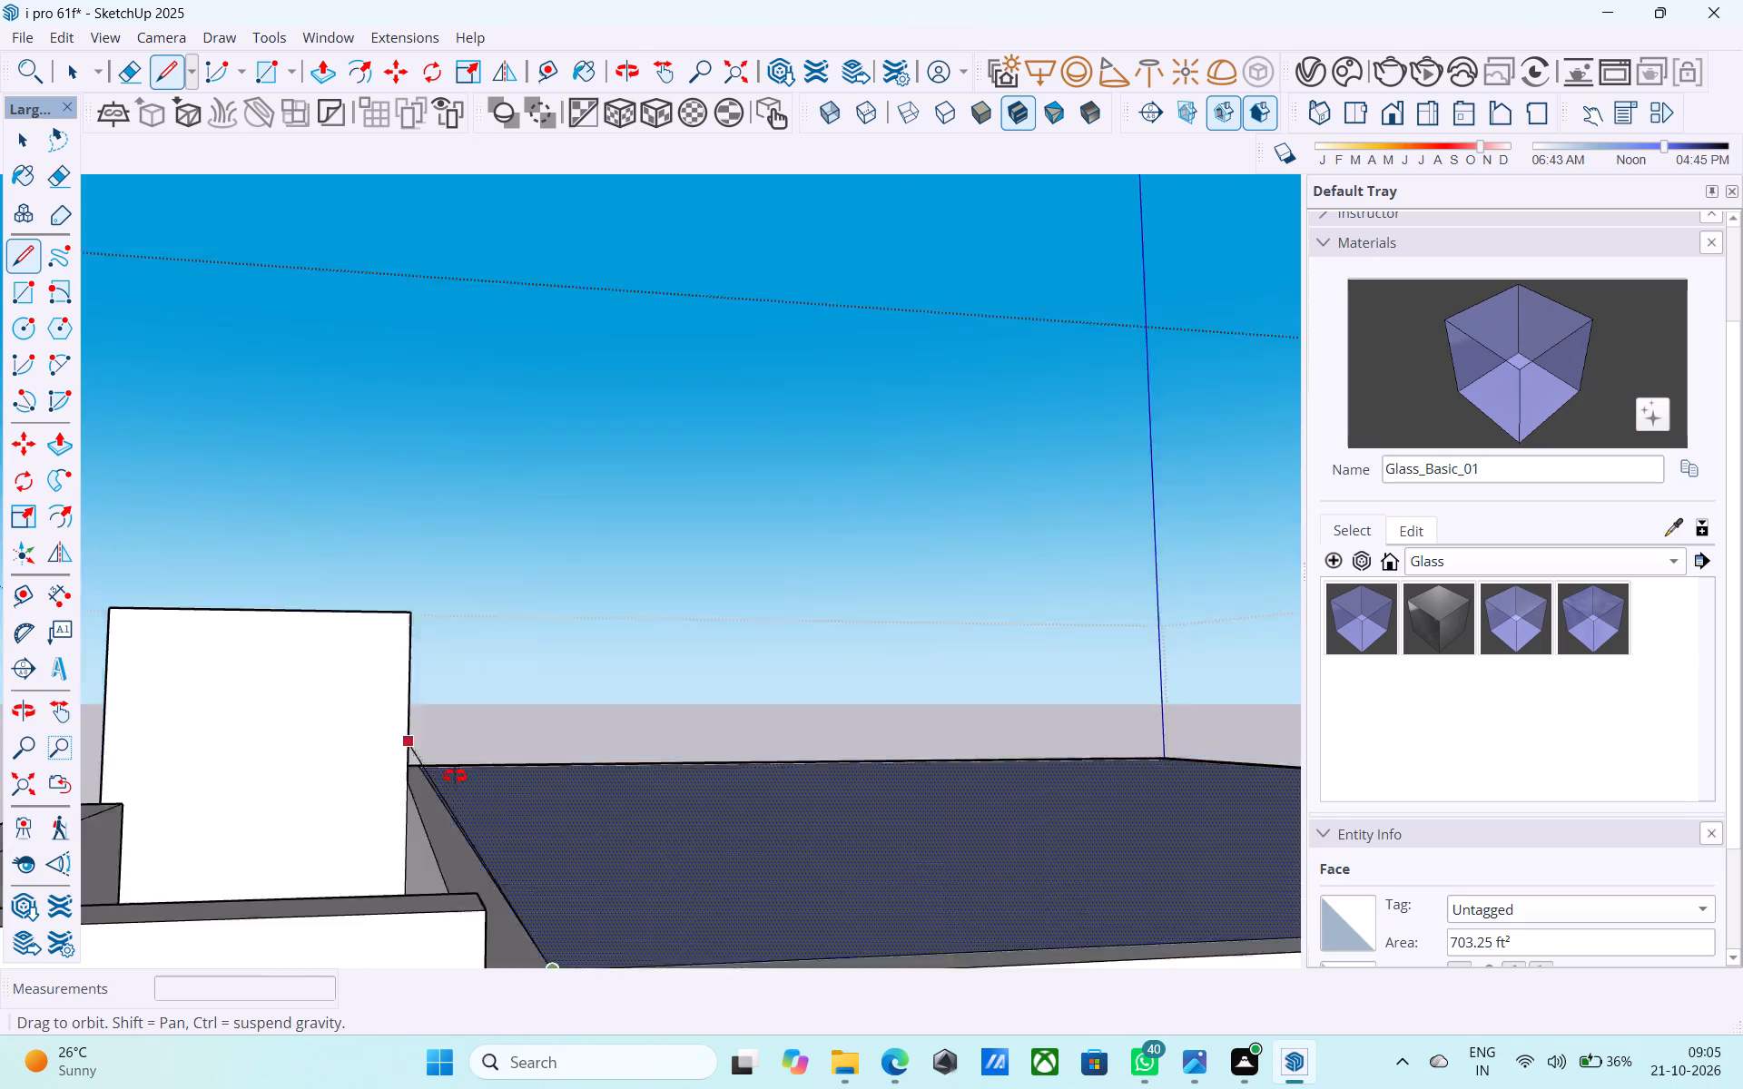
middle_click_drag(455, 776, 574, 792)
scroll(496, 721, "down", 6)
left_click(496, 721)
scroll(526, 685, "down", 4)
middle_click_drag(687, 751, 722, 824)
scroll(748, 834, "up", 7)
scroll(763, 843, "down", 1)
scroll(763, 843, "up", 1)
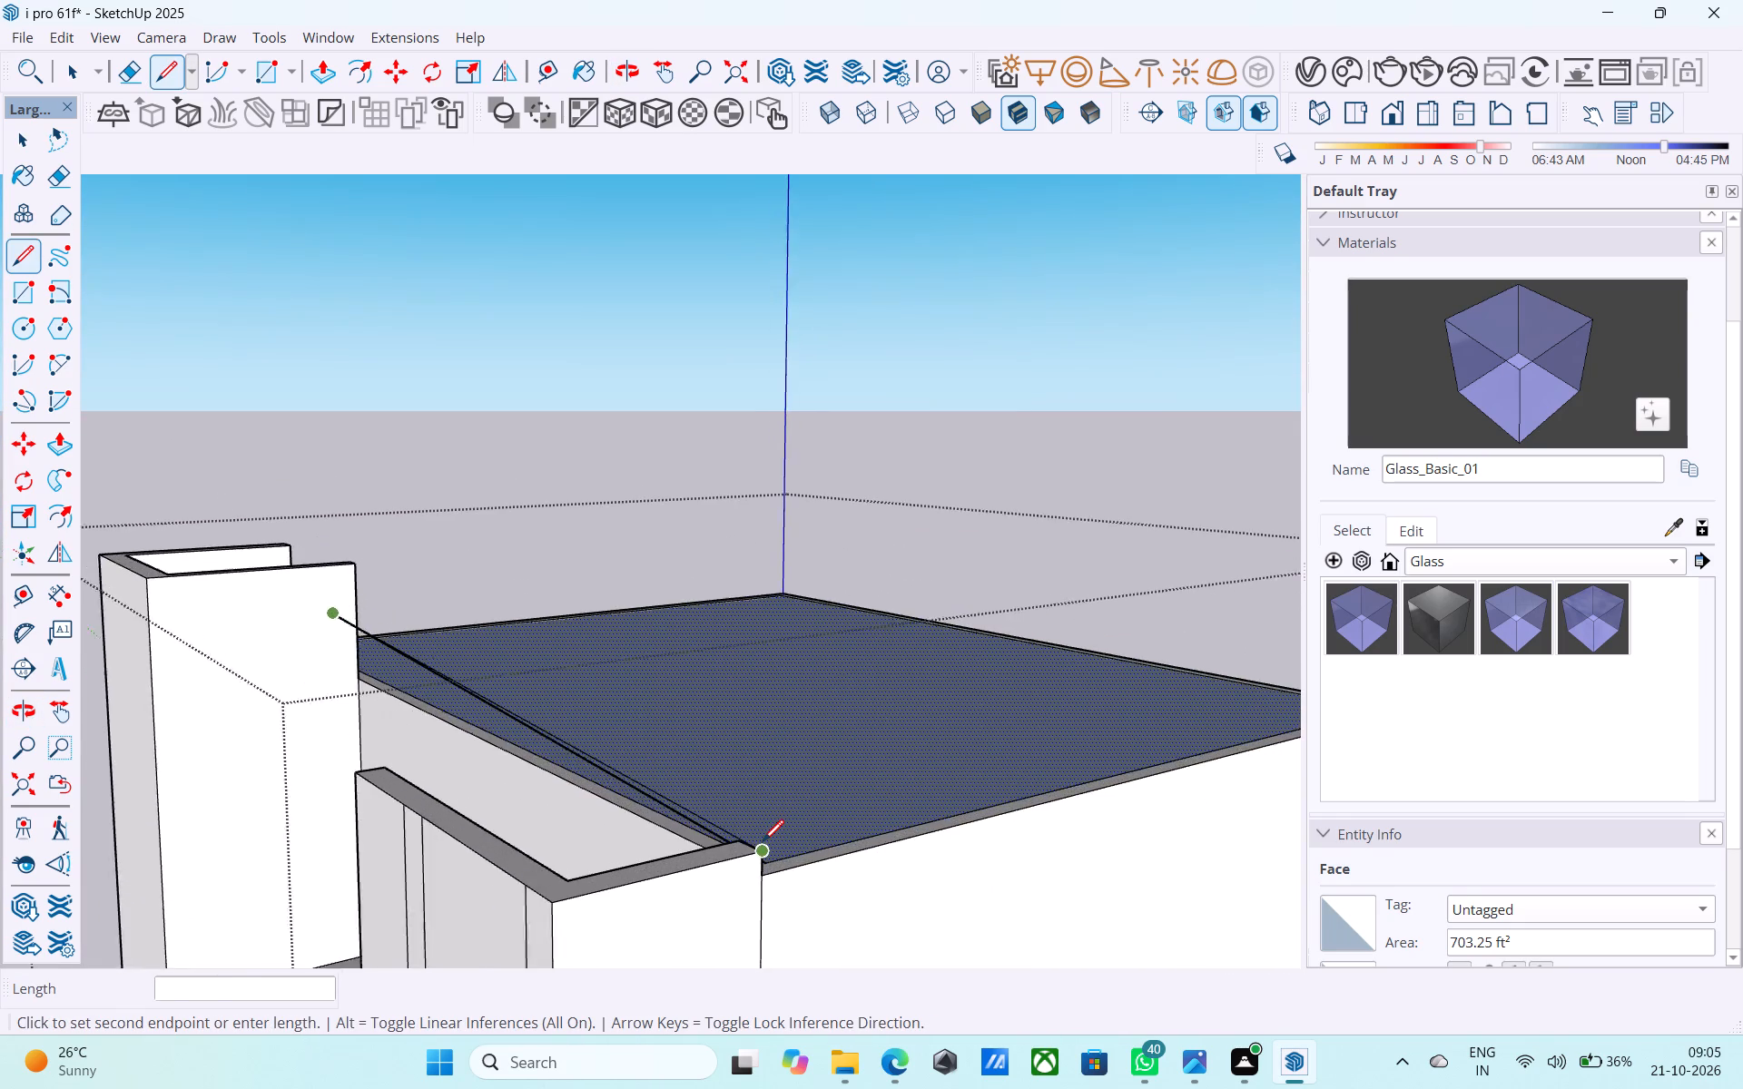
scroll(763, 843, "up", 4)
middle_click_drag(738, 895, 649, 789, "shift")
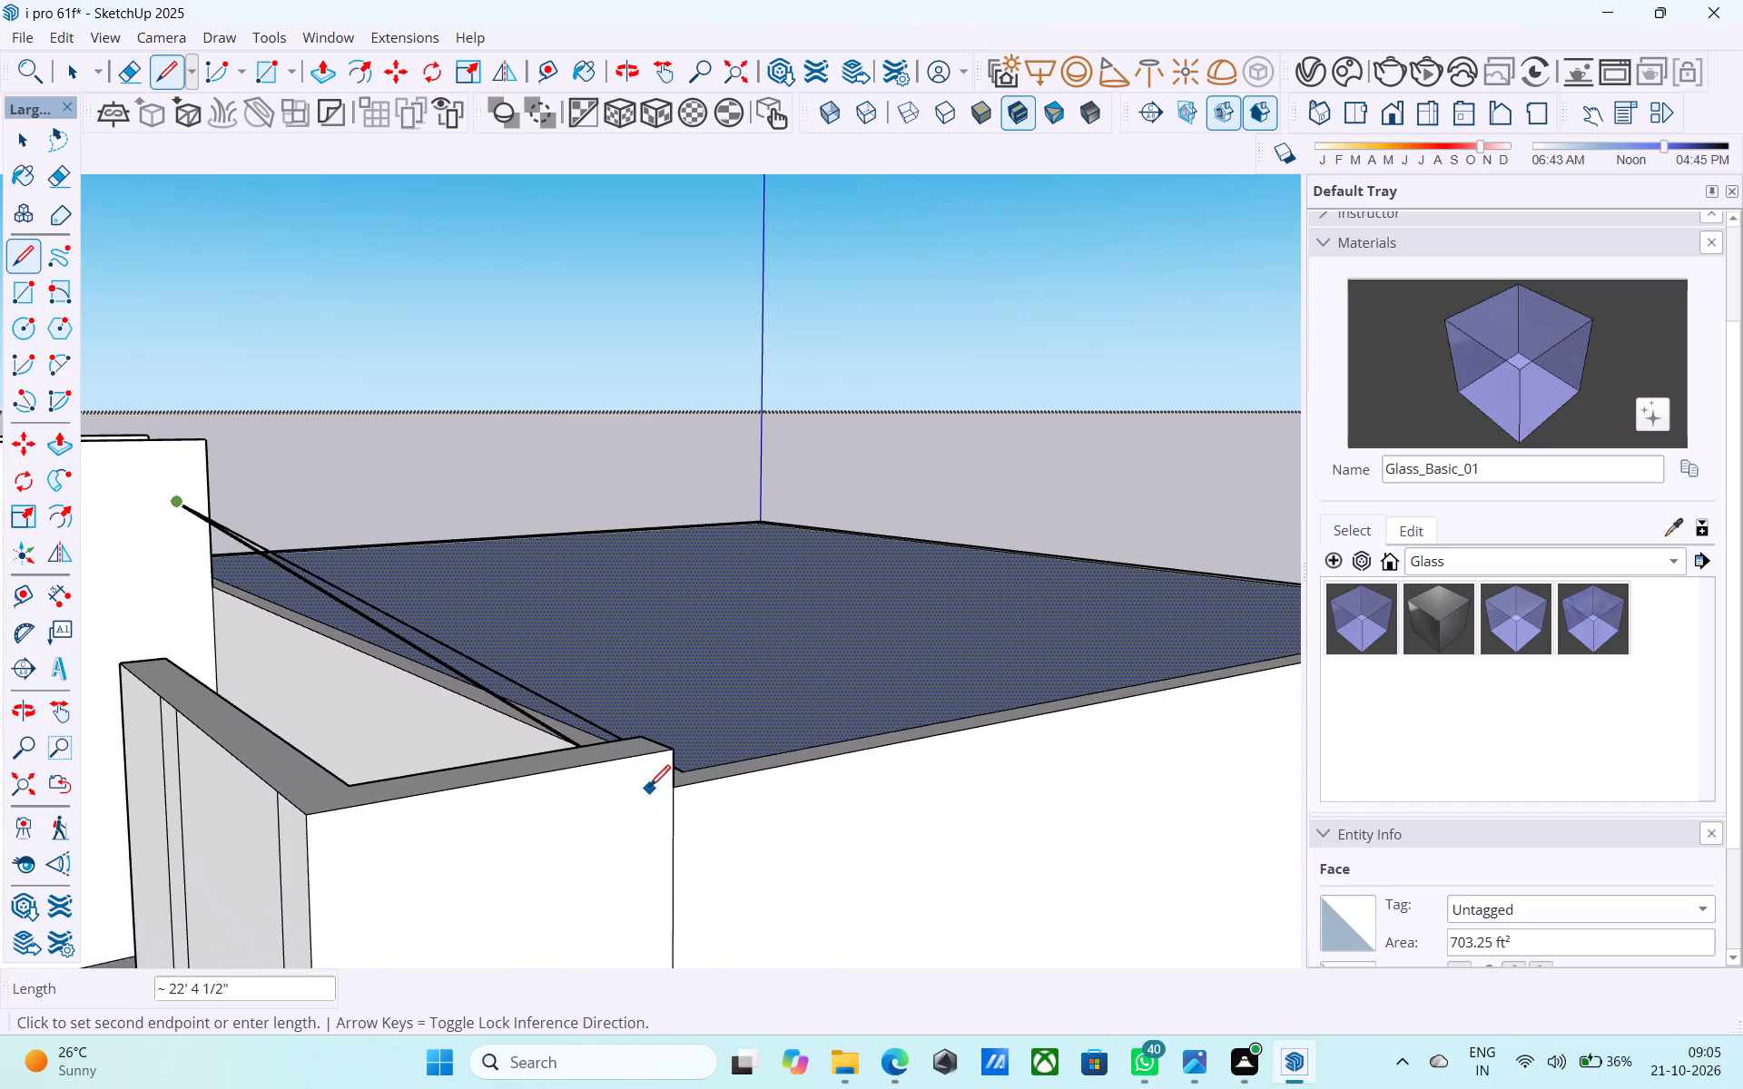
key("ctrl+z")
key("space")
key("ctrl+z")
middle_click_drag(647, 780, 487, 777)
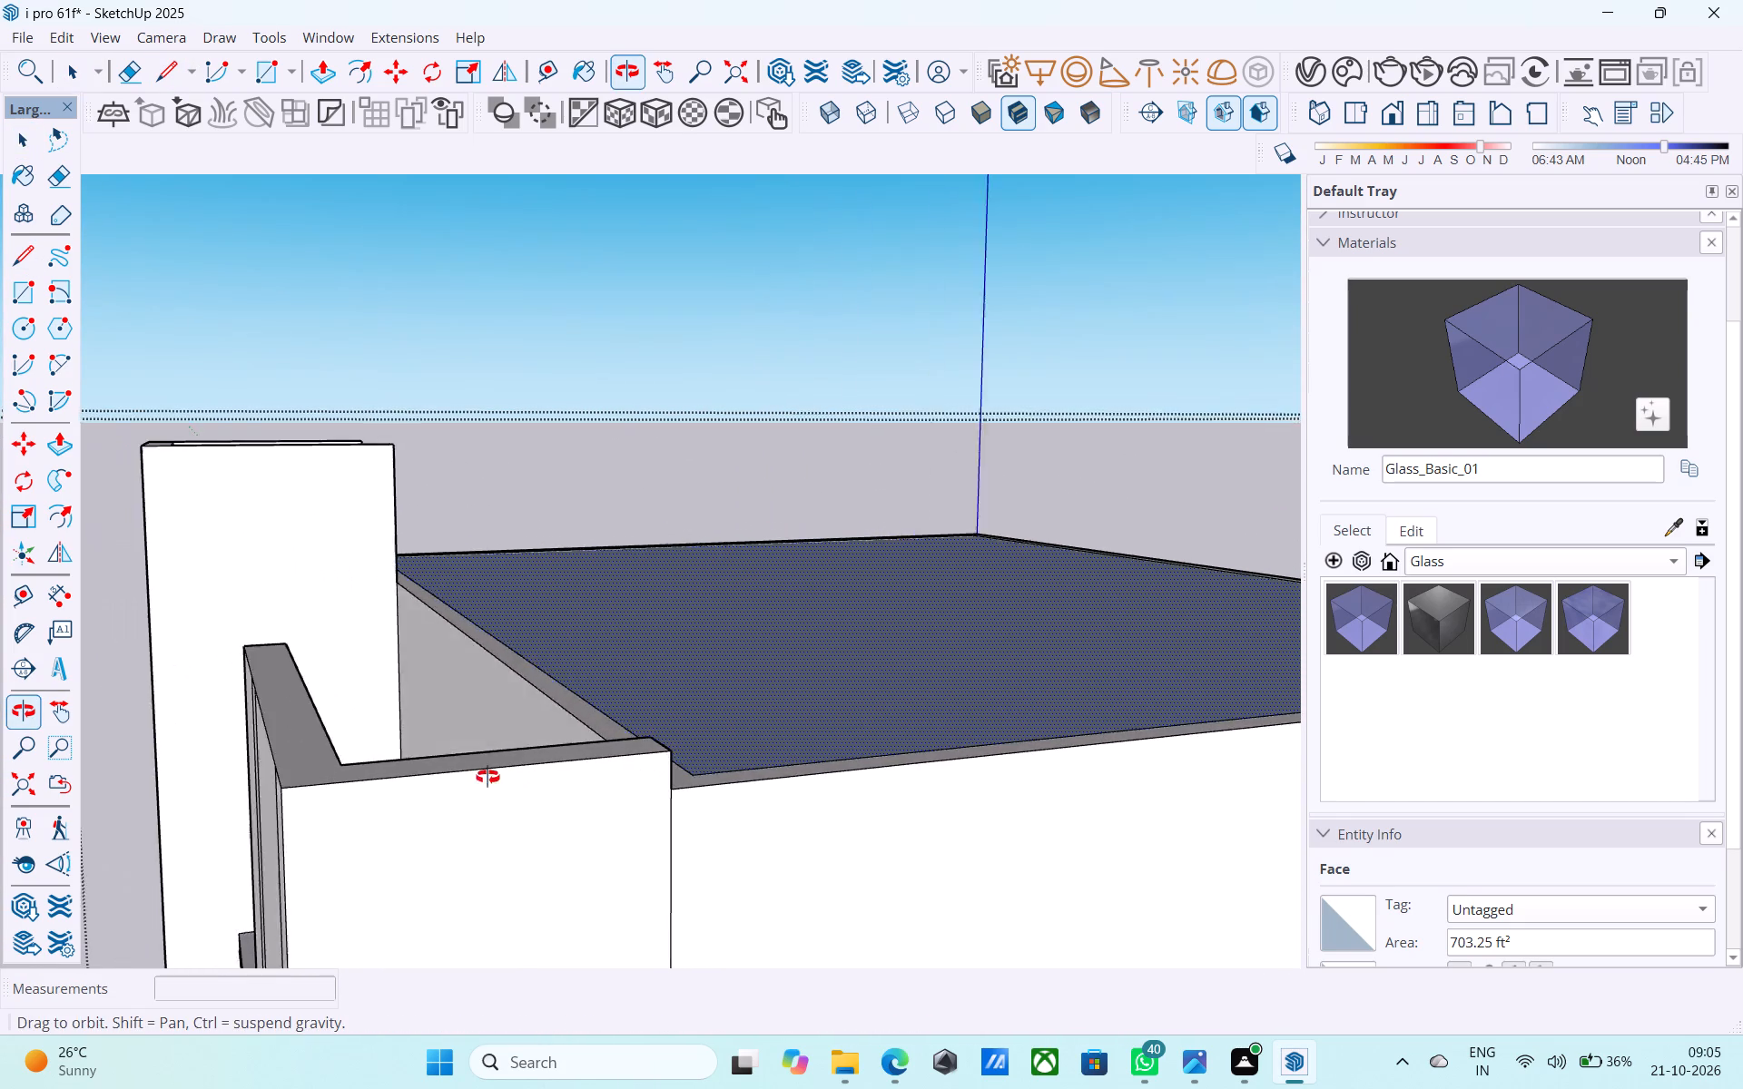
Draw a 6" vertical line up from the roof face's front corner beside the projecting wall.
middle_click_drag(487, 777, 476, 785)
key("l")
left_click(700, 775)
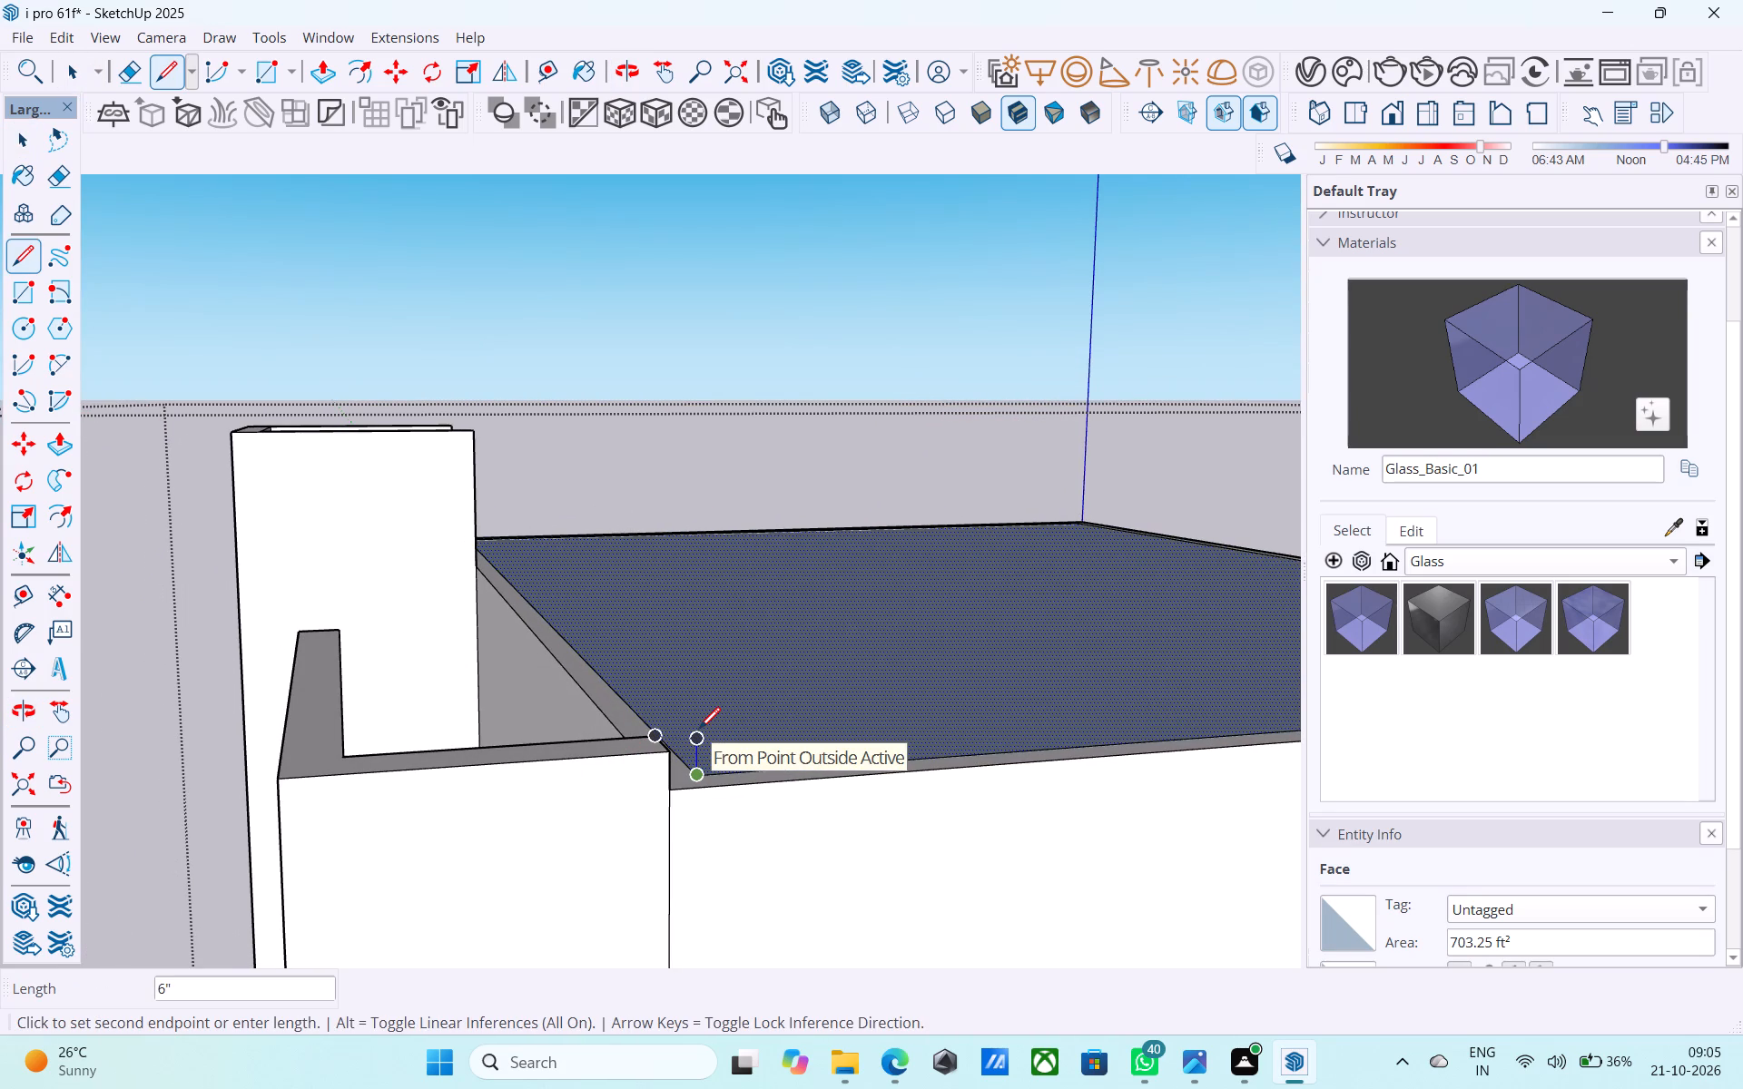
left_click(699, 731)
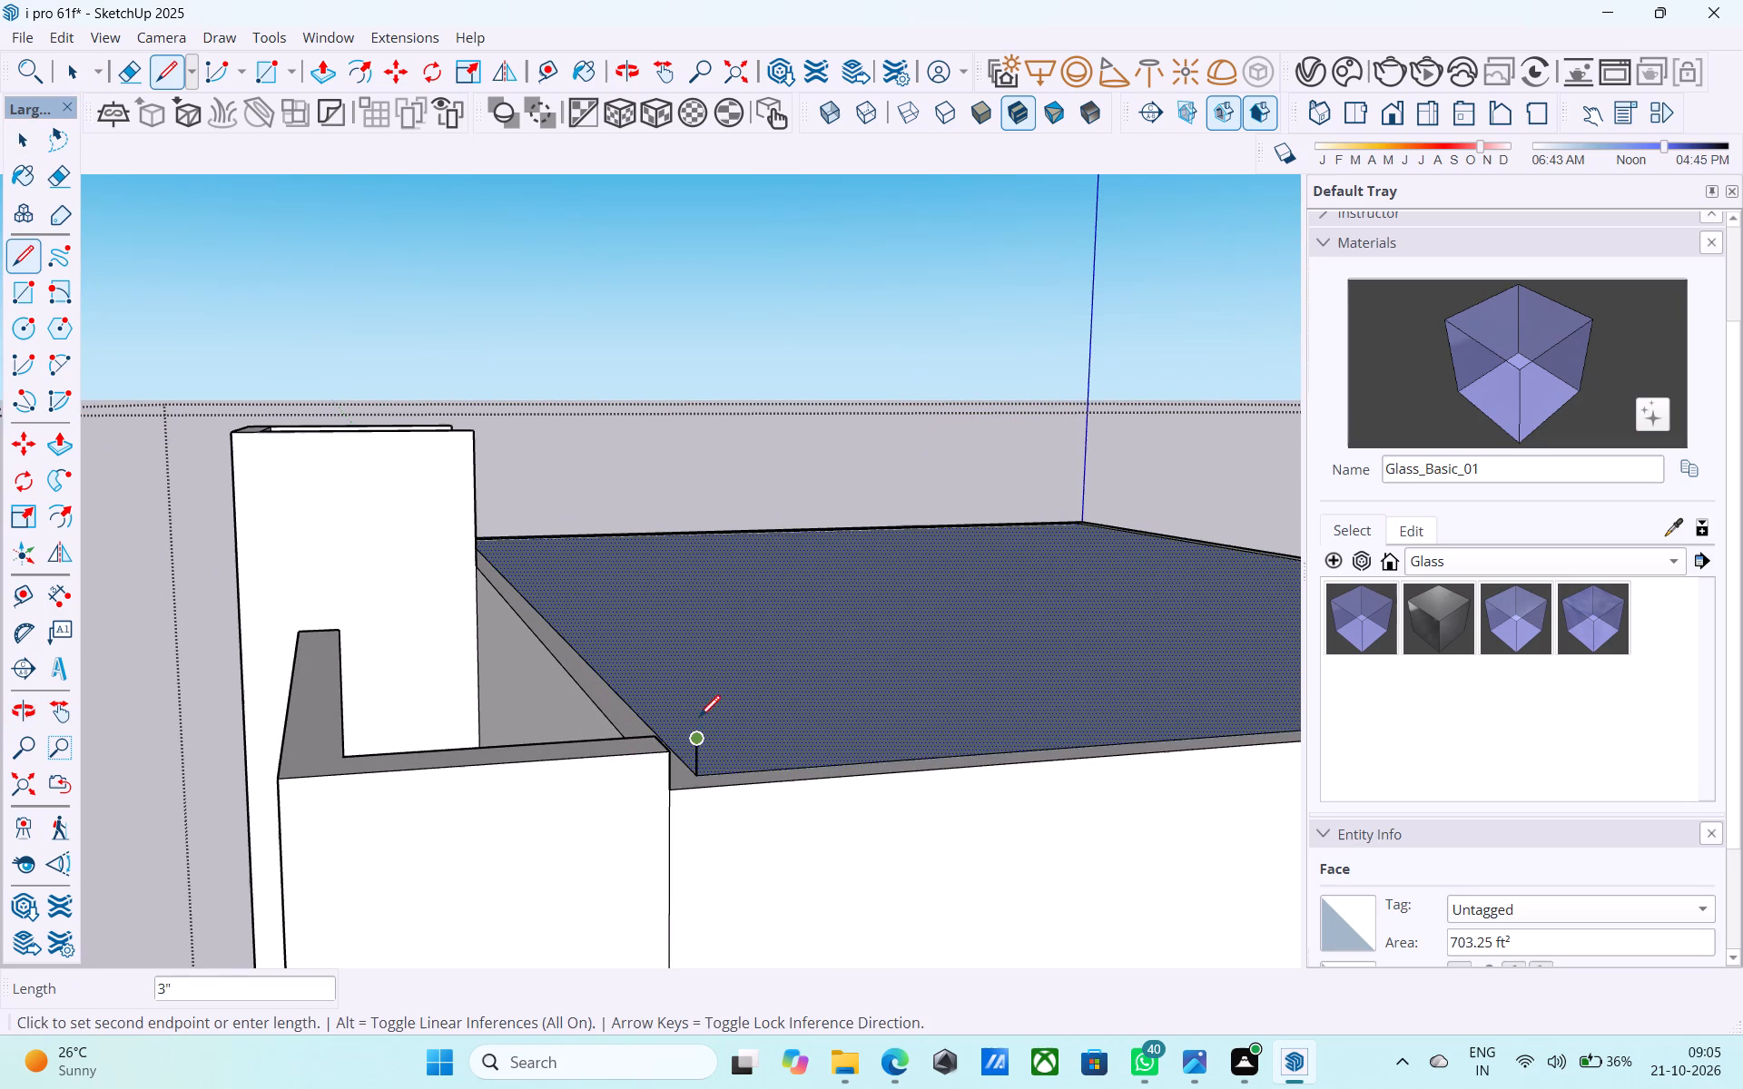
Draw a 6" vertical line up from the roof face's diagonally opposite rear corner.
key("l")
scroll(699, 717, "down", 5)
middle_click_drag(973, 521, 81, 711)
scroll(548, 598, "down", 5)
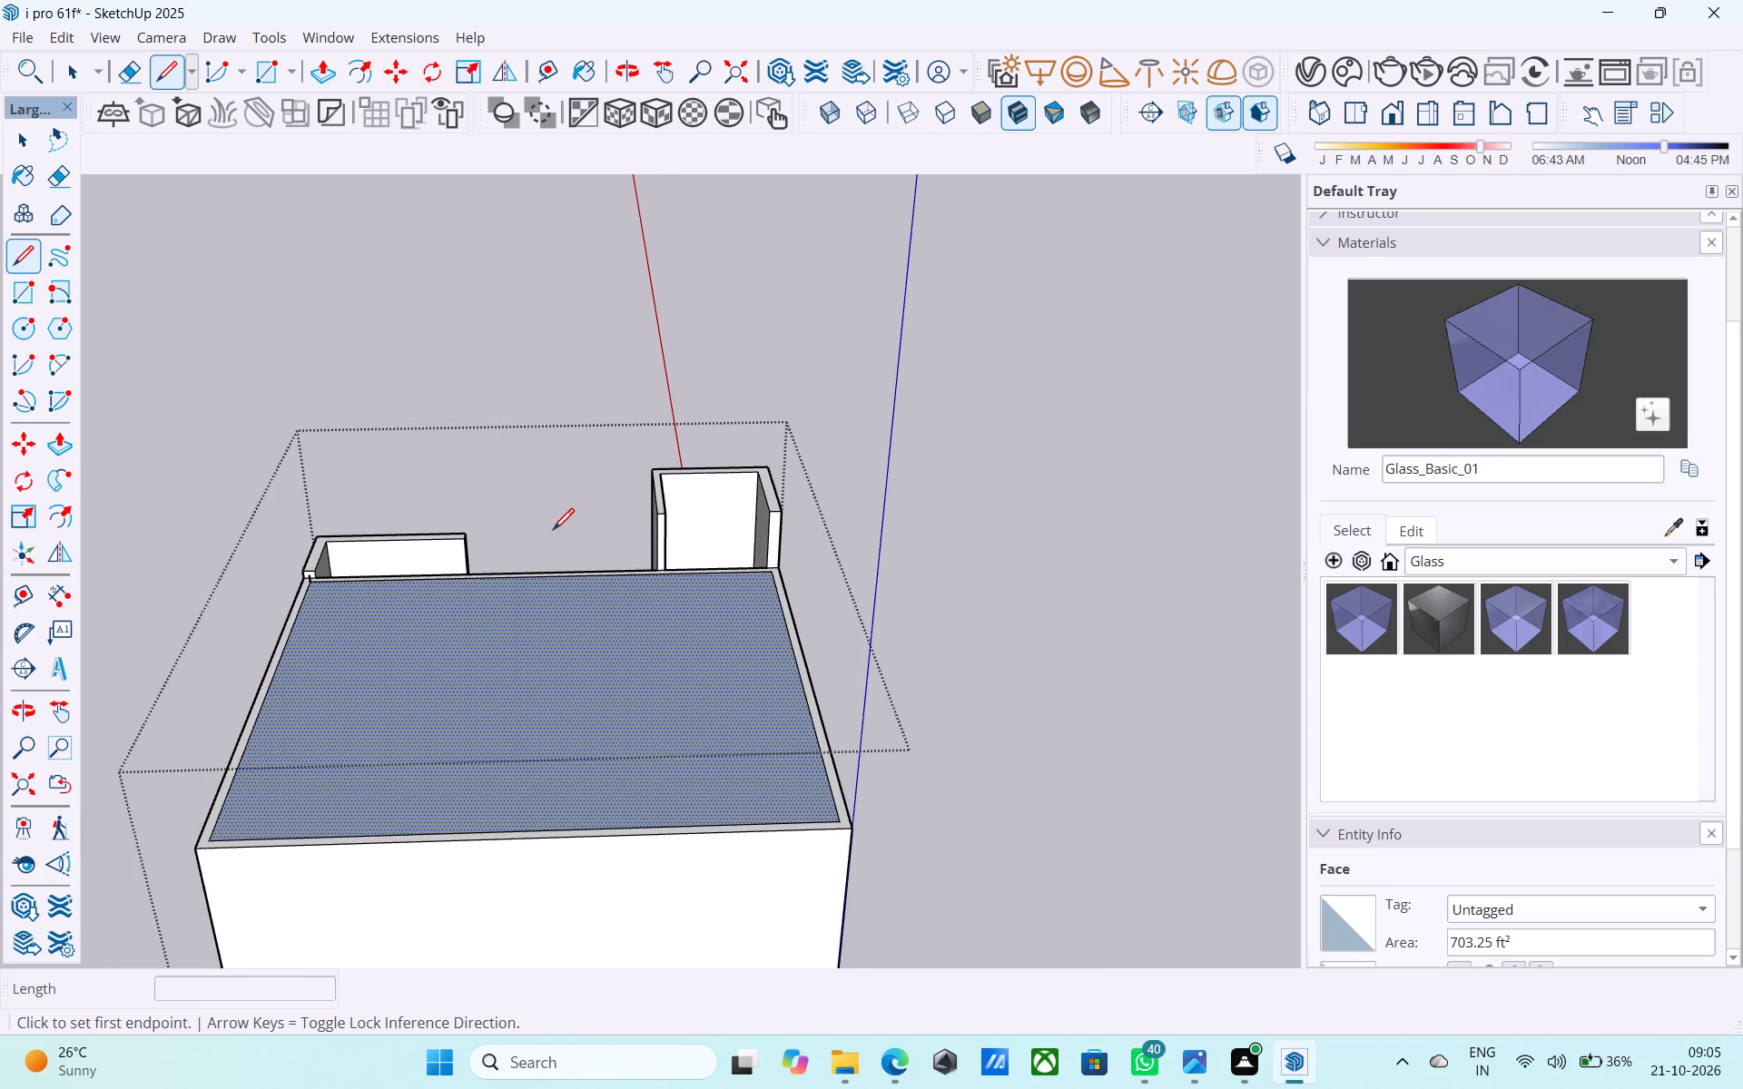
scroll(562, 532, "down", 4)
middle_click_drag(662, 709, 559, 694)
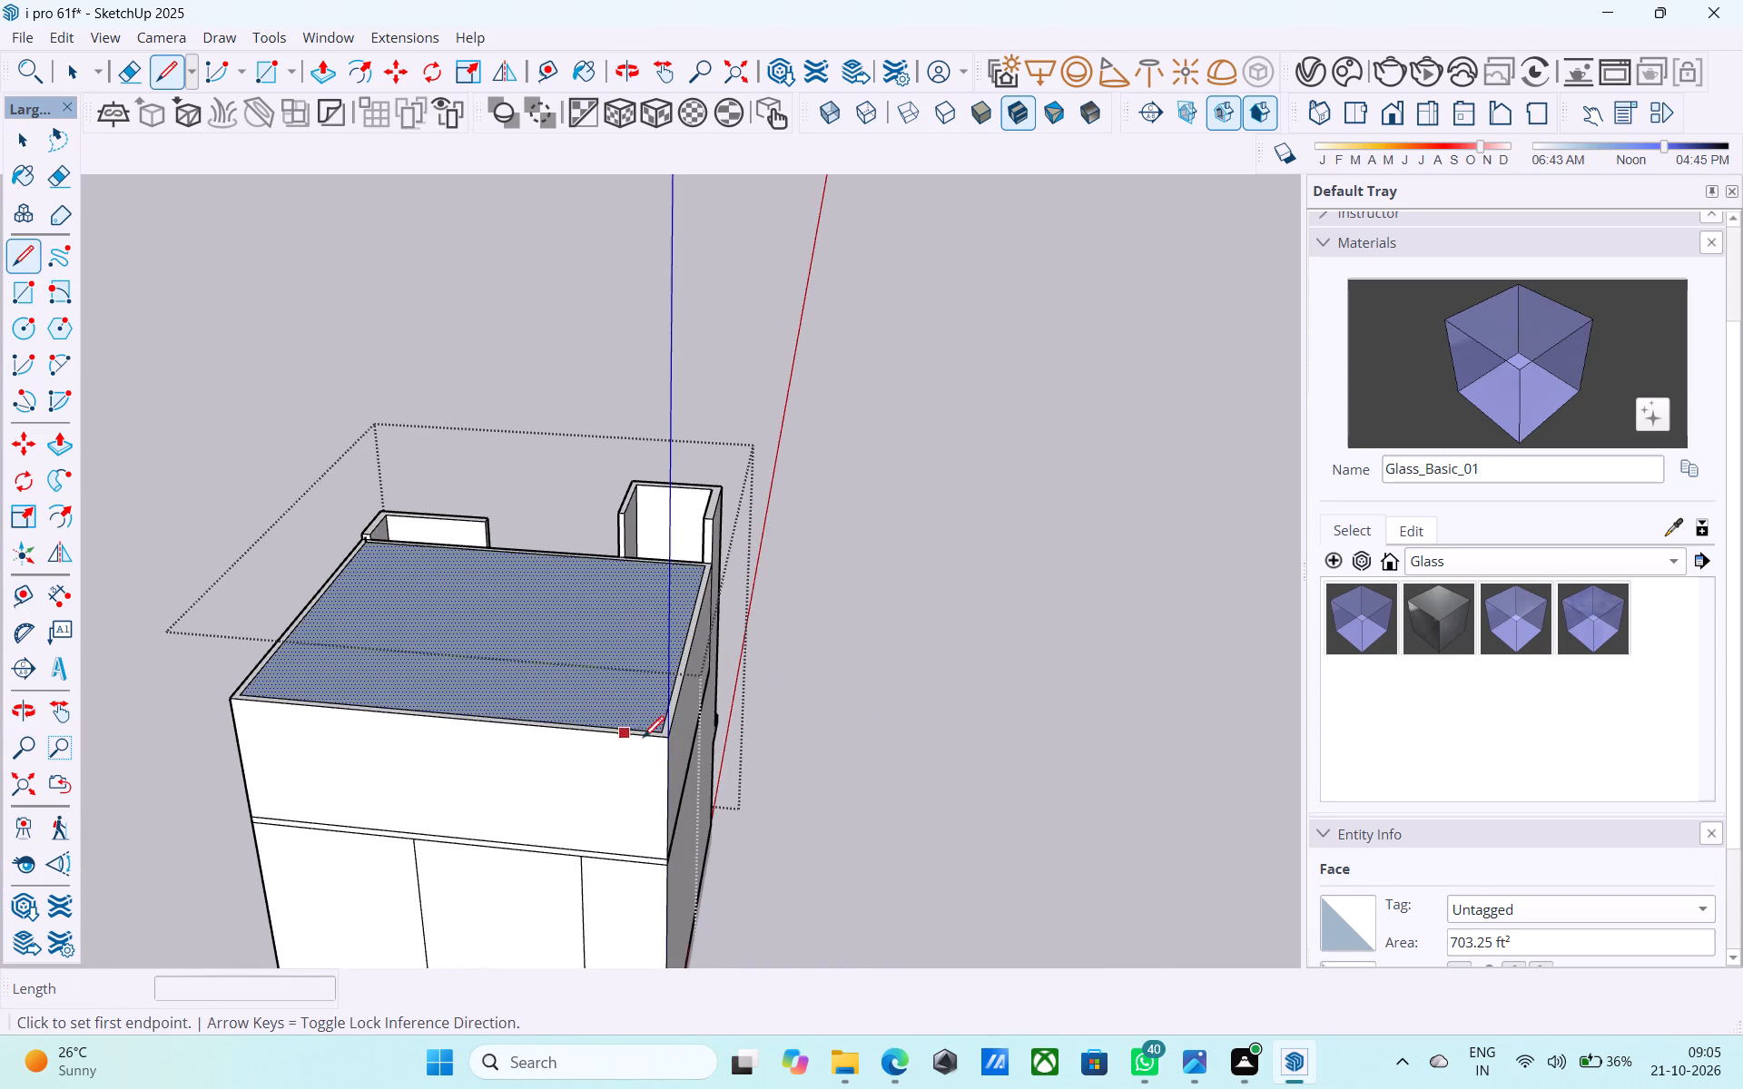
scroll(646, 739, "up", 13)
left_click(635, 735)
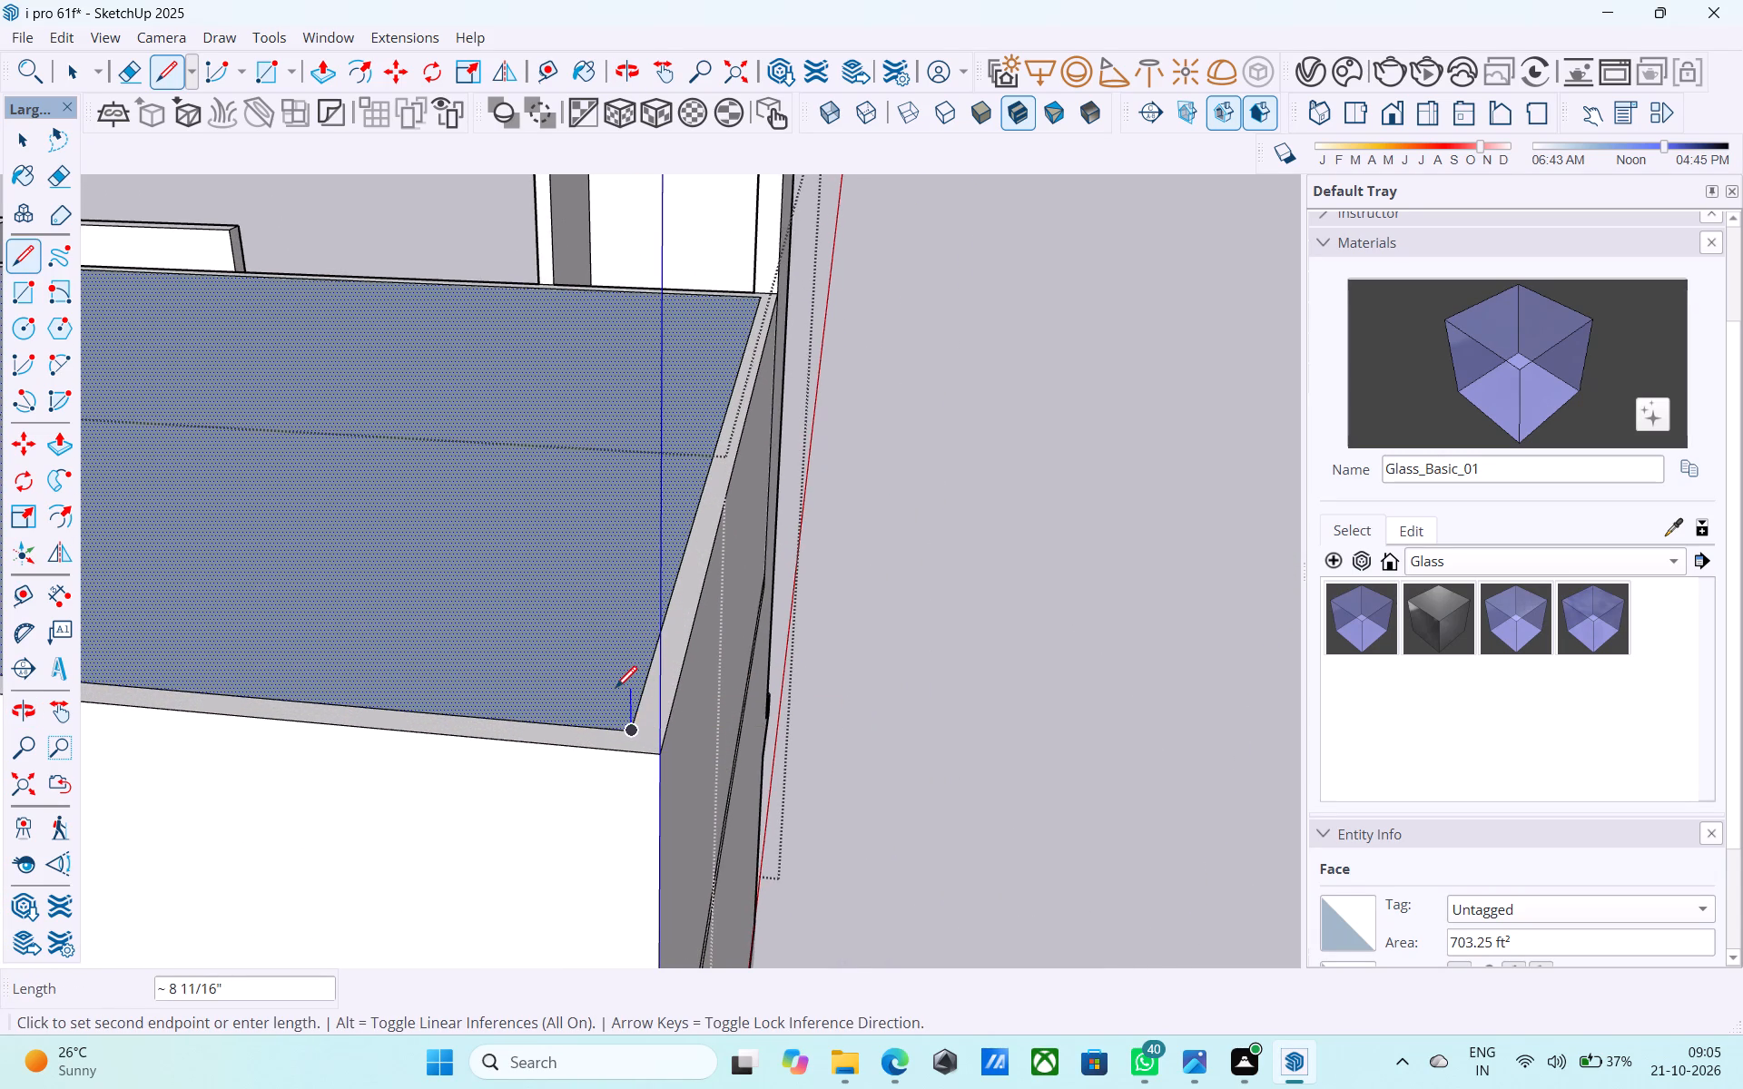
key("6")
key("shift+quotedbl")
key("Return")
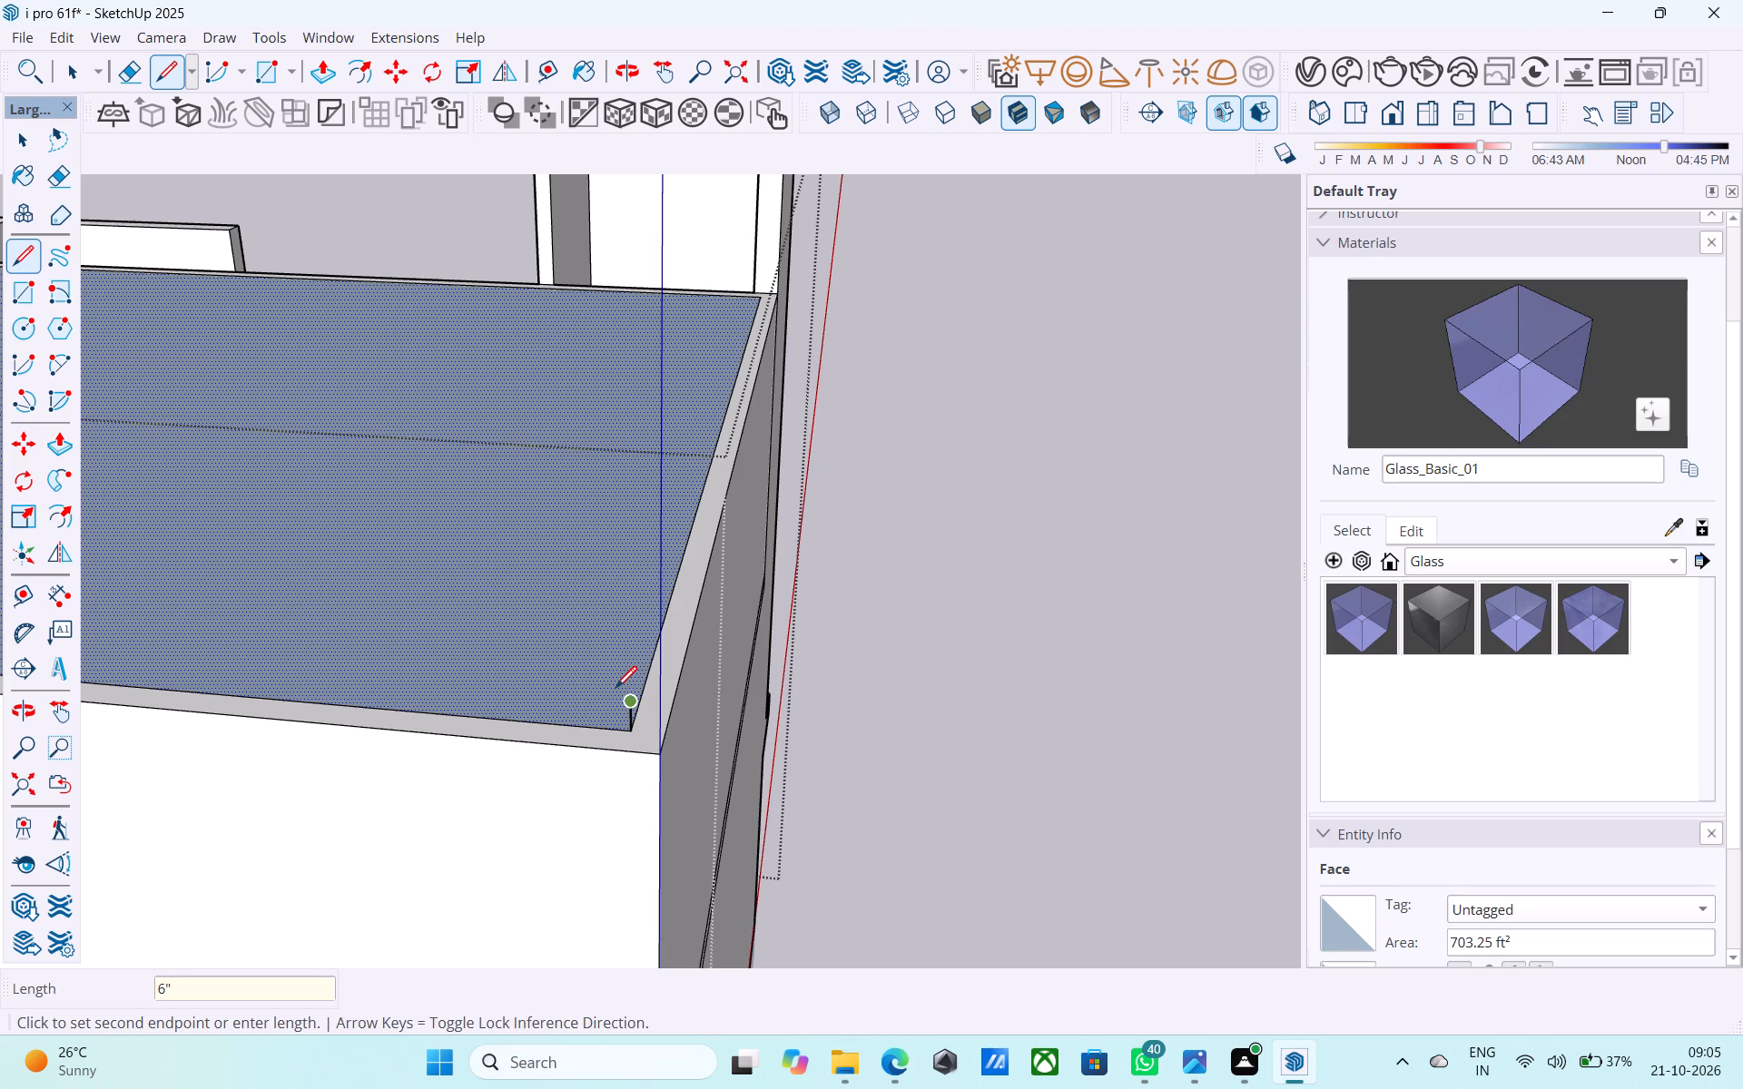
Draw a 24' 3" by 29' rectangle between the tops of the two vertical lines as the roof slab's top face.
key("r")
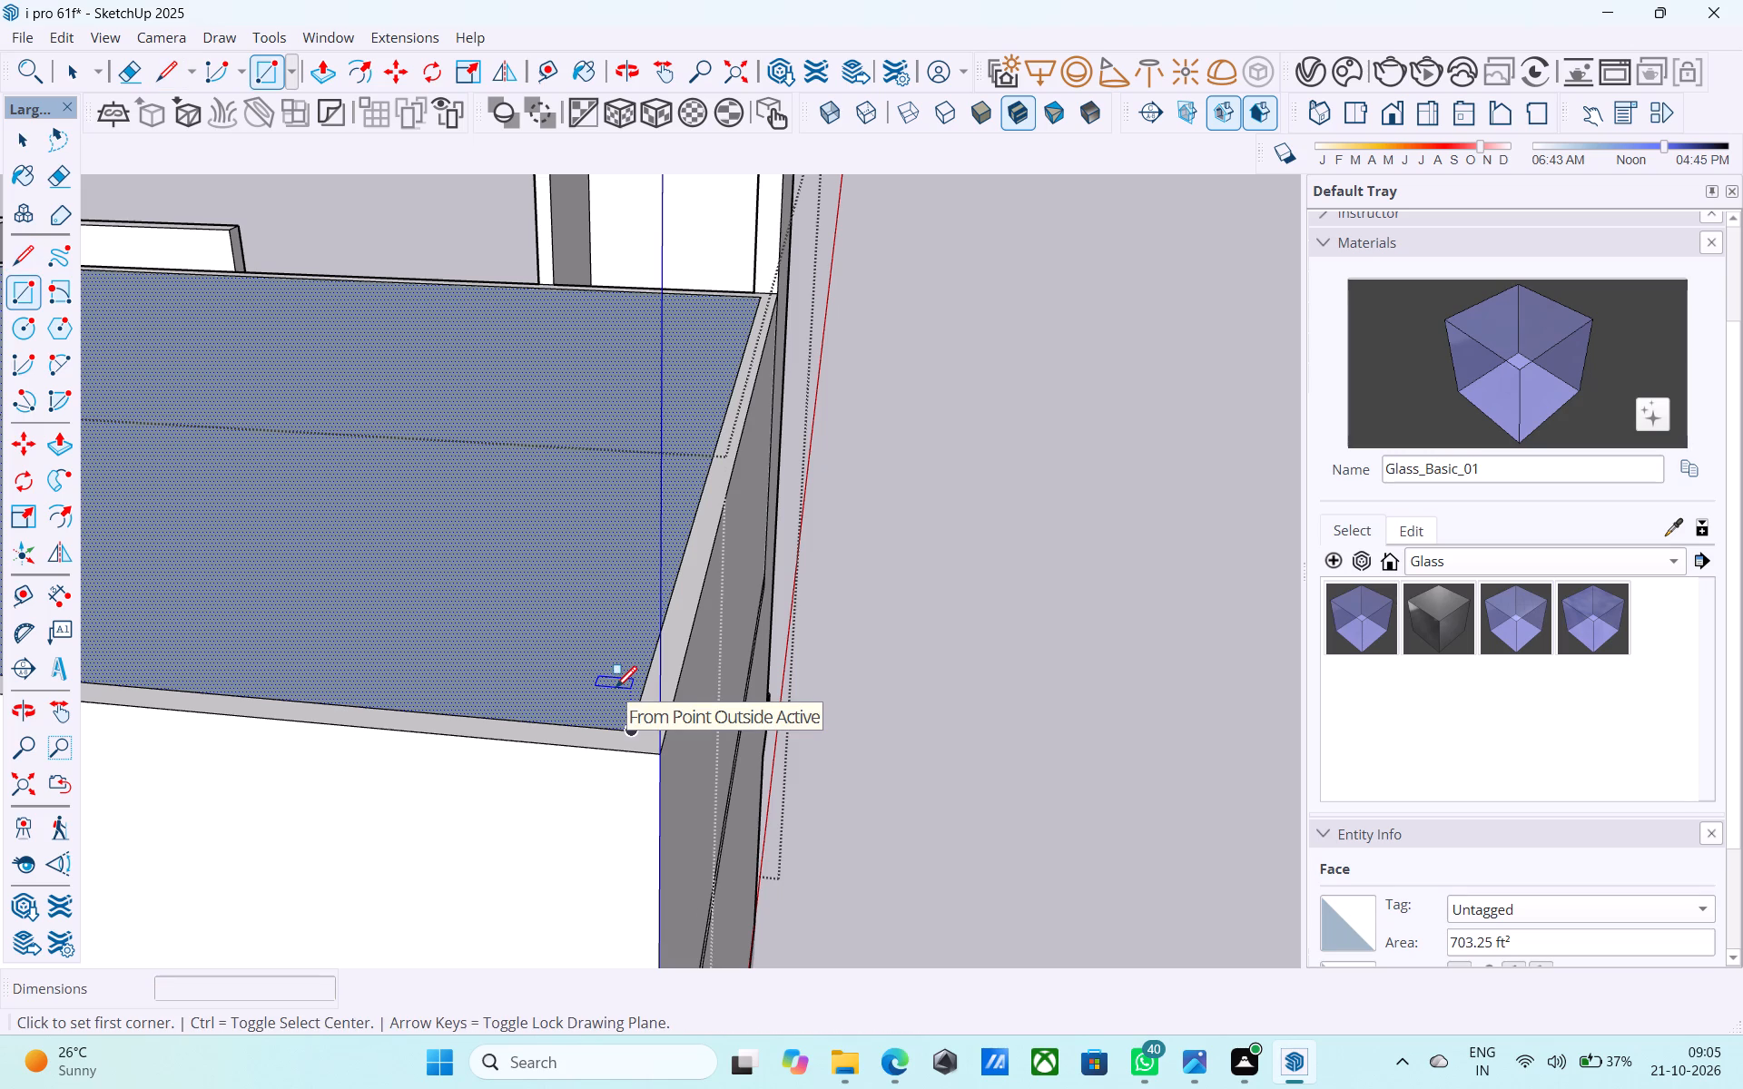
scroll(630, 672, "down", 7)
scroll(739, 681, "down", 5)
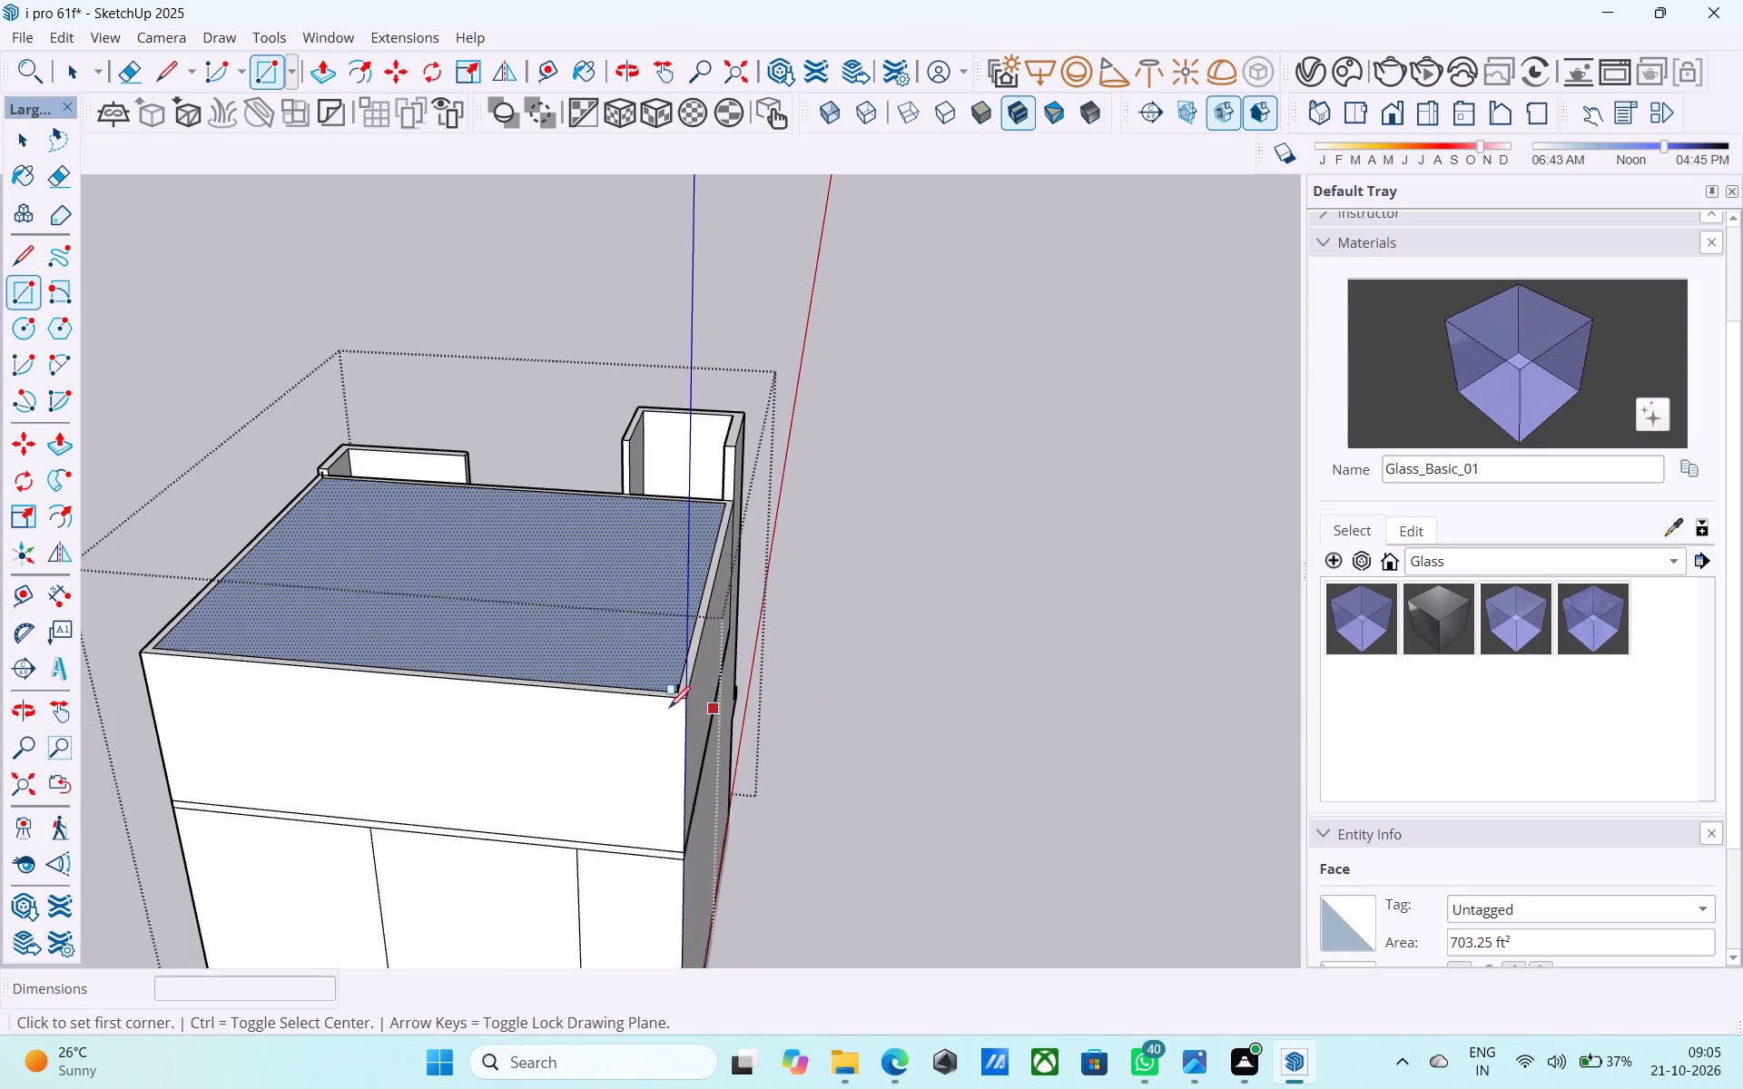
middle_click_drag(287, 699, 1313, 574)
middle_click_drag(1000, 574, 1301, 564)
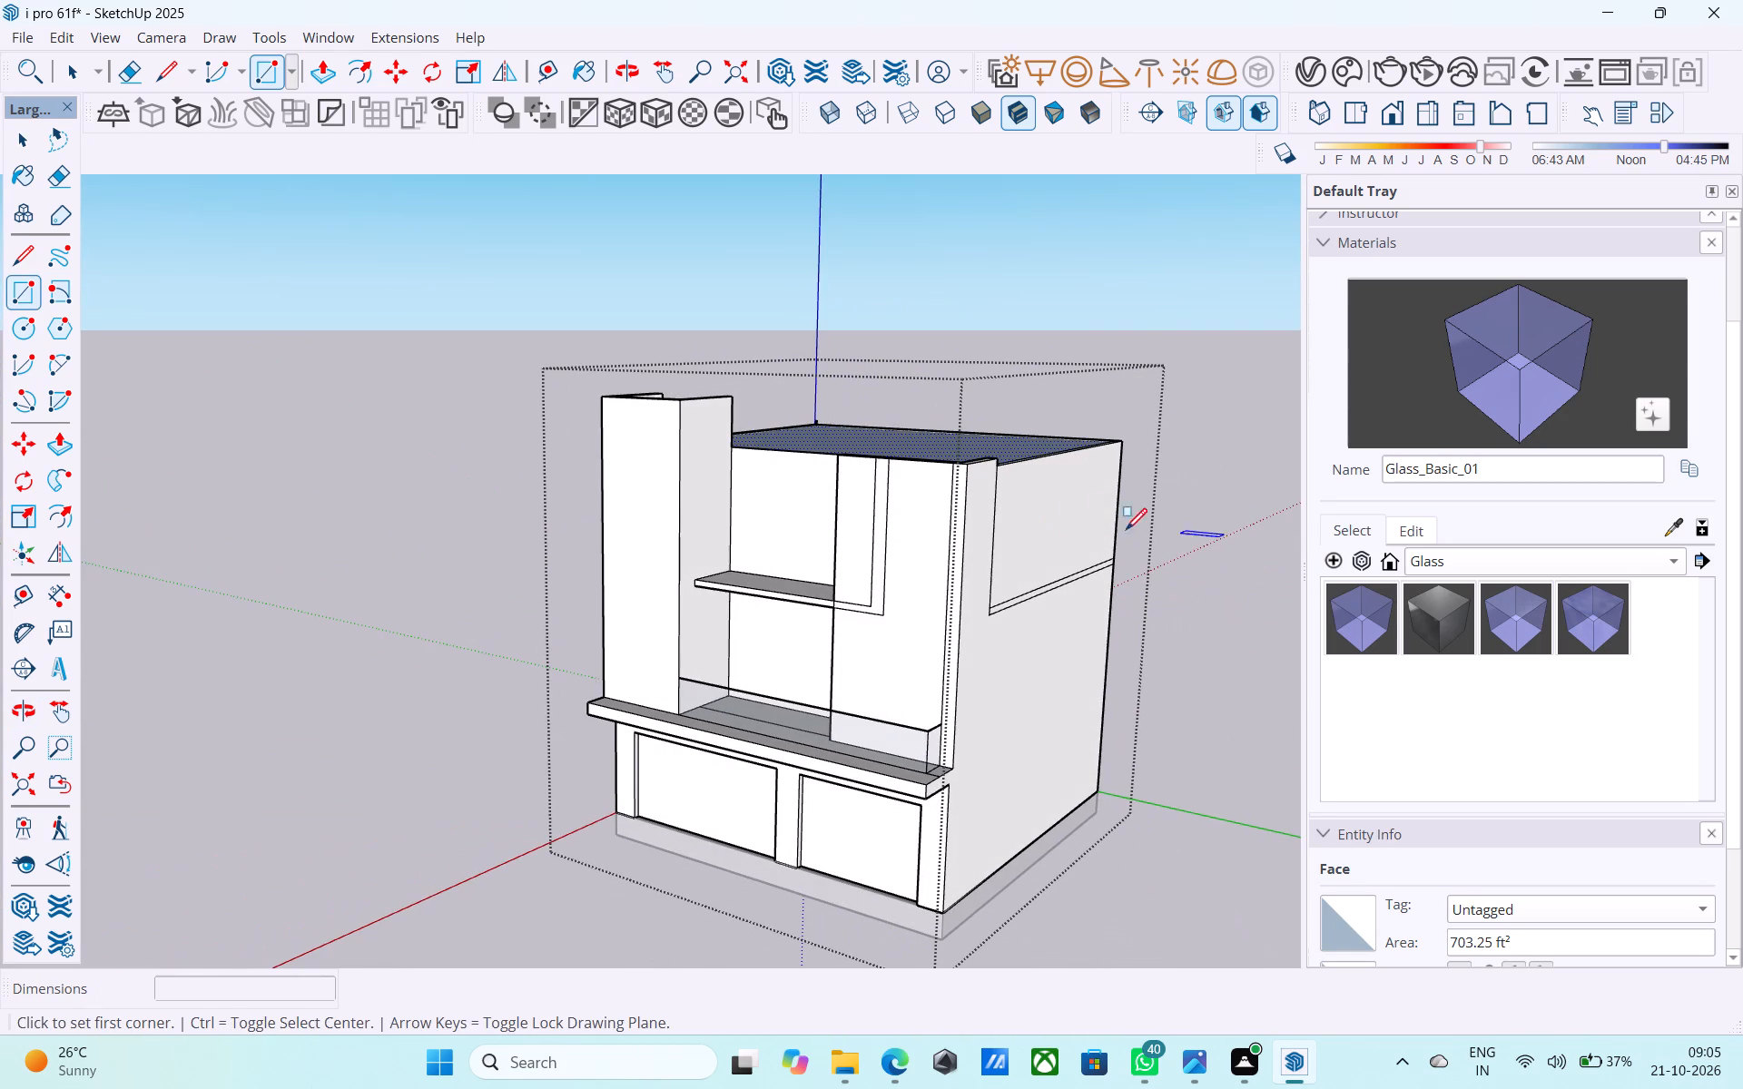
middle_click_drag(921, 533, 1184, 529)
scroll(1068, 357, "up", 8)
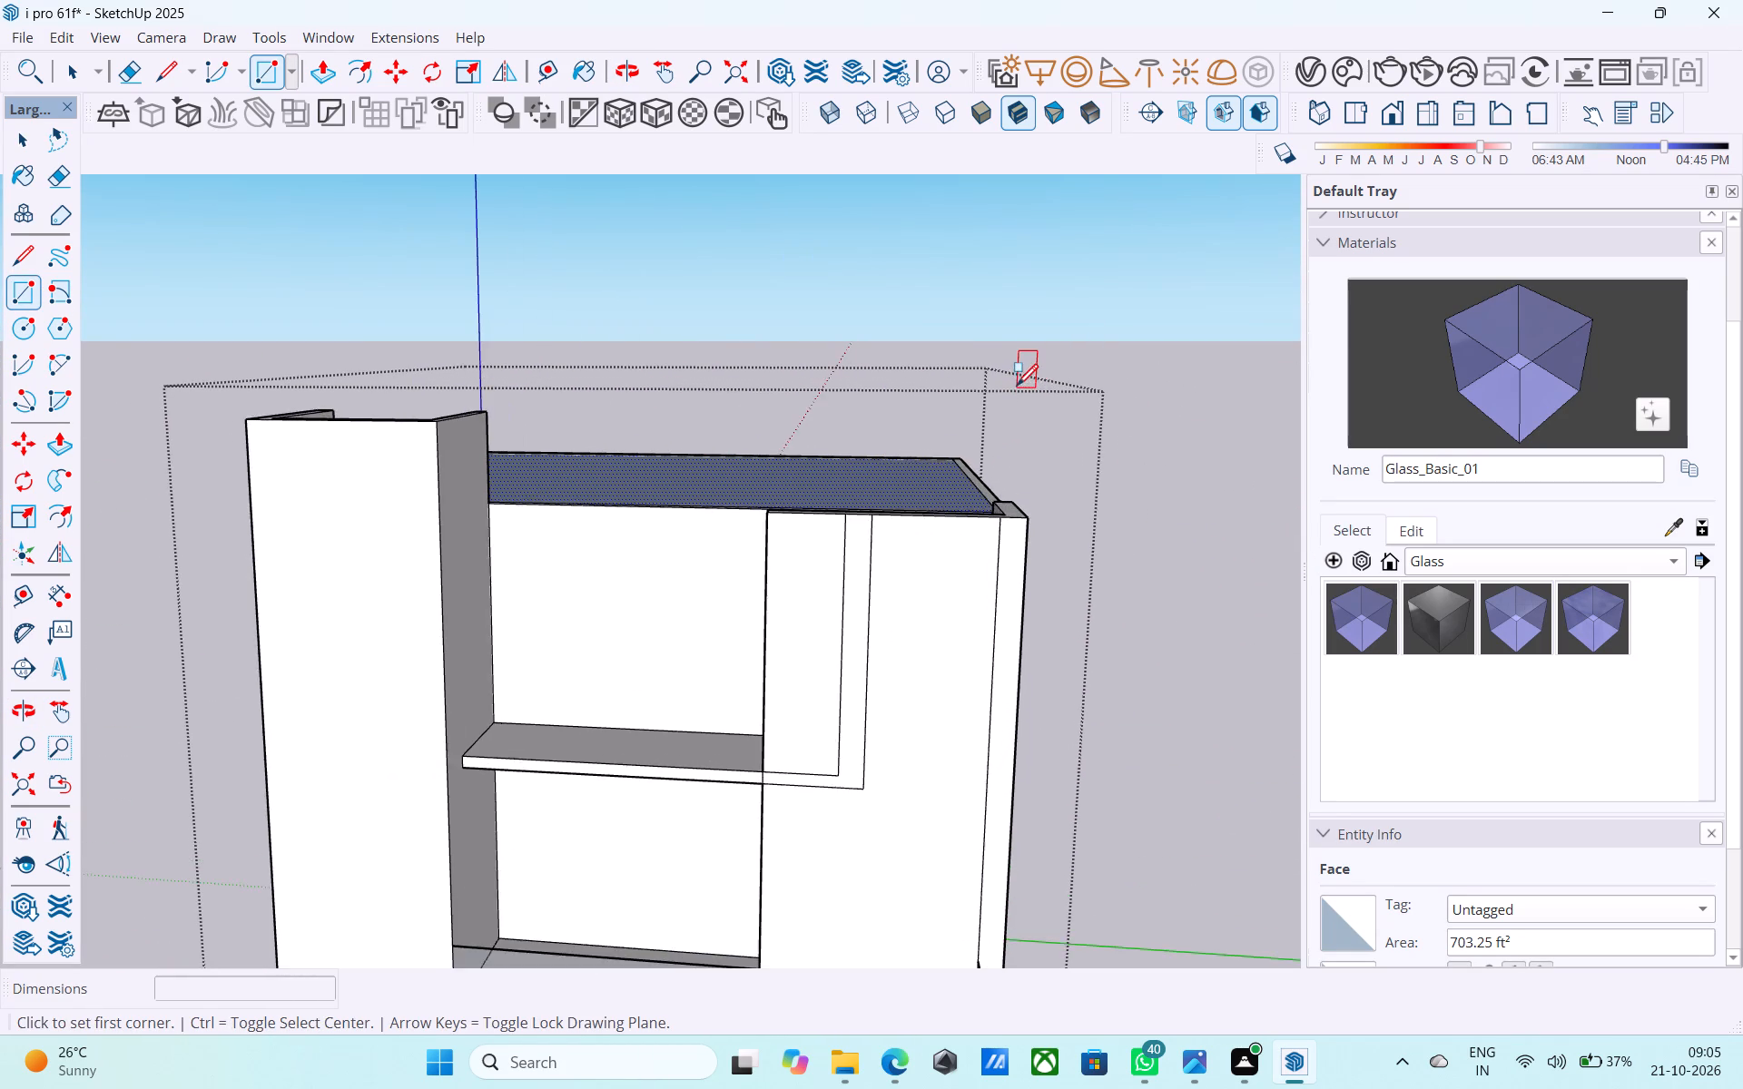
middle_click_drag(1017, 388, 994, 485)
scroll(479, 408, "up", 5)
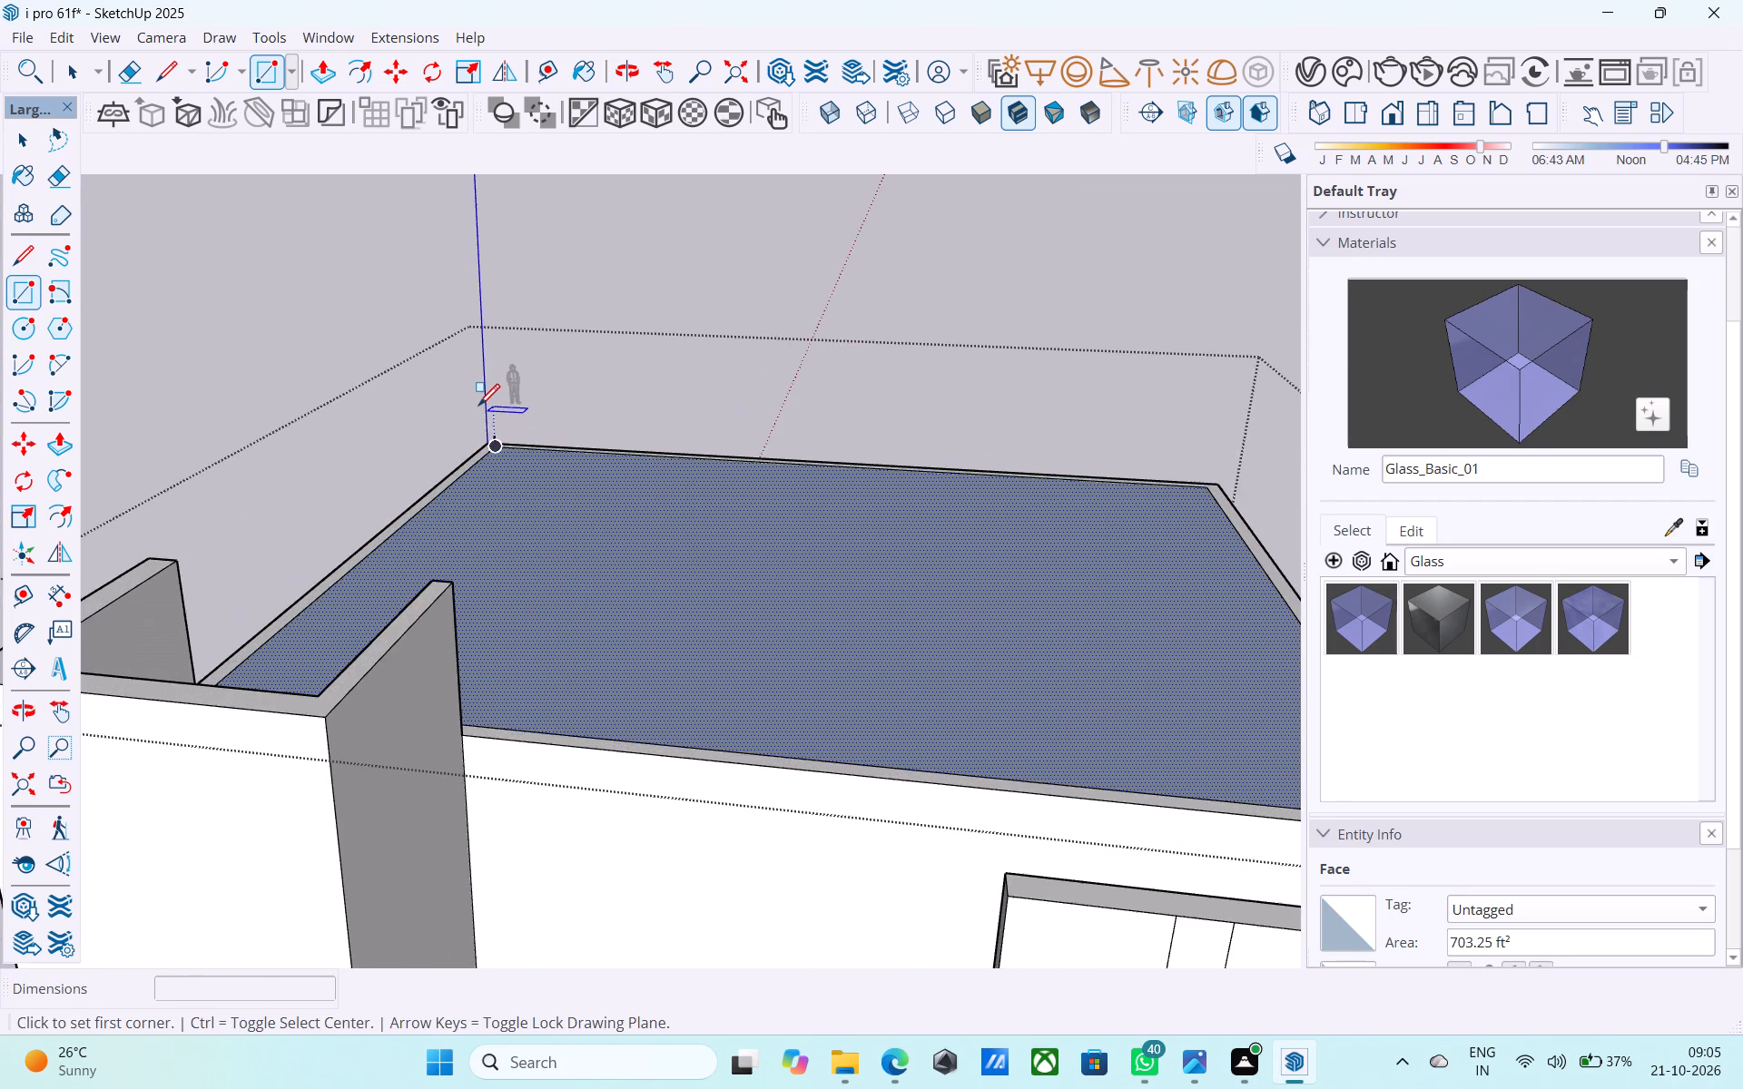
scroll(495, 470, "up", 8)
middle_click_drag(490, 468, 477, 439)
scroll(498, 400, "up", 3)
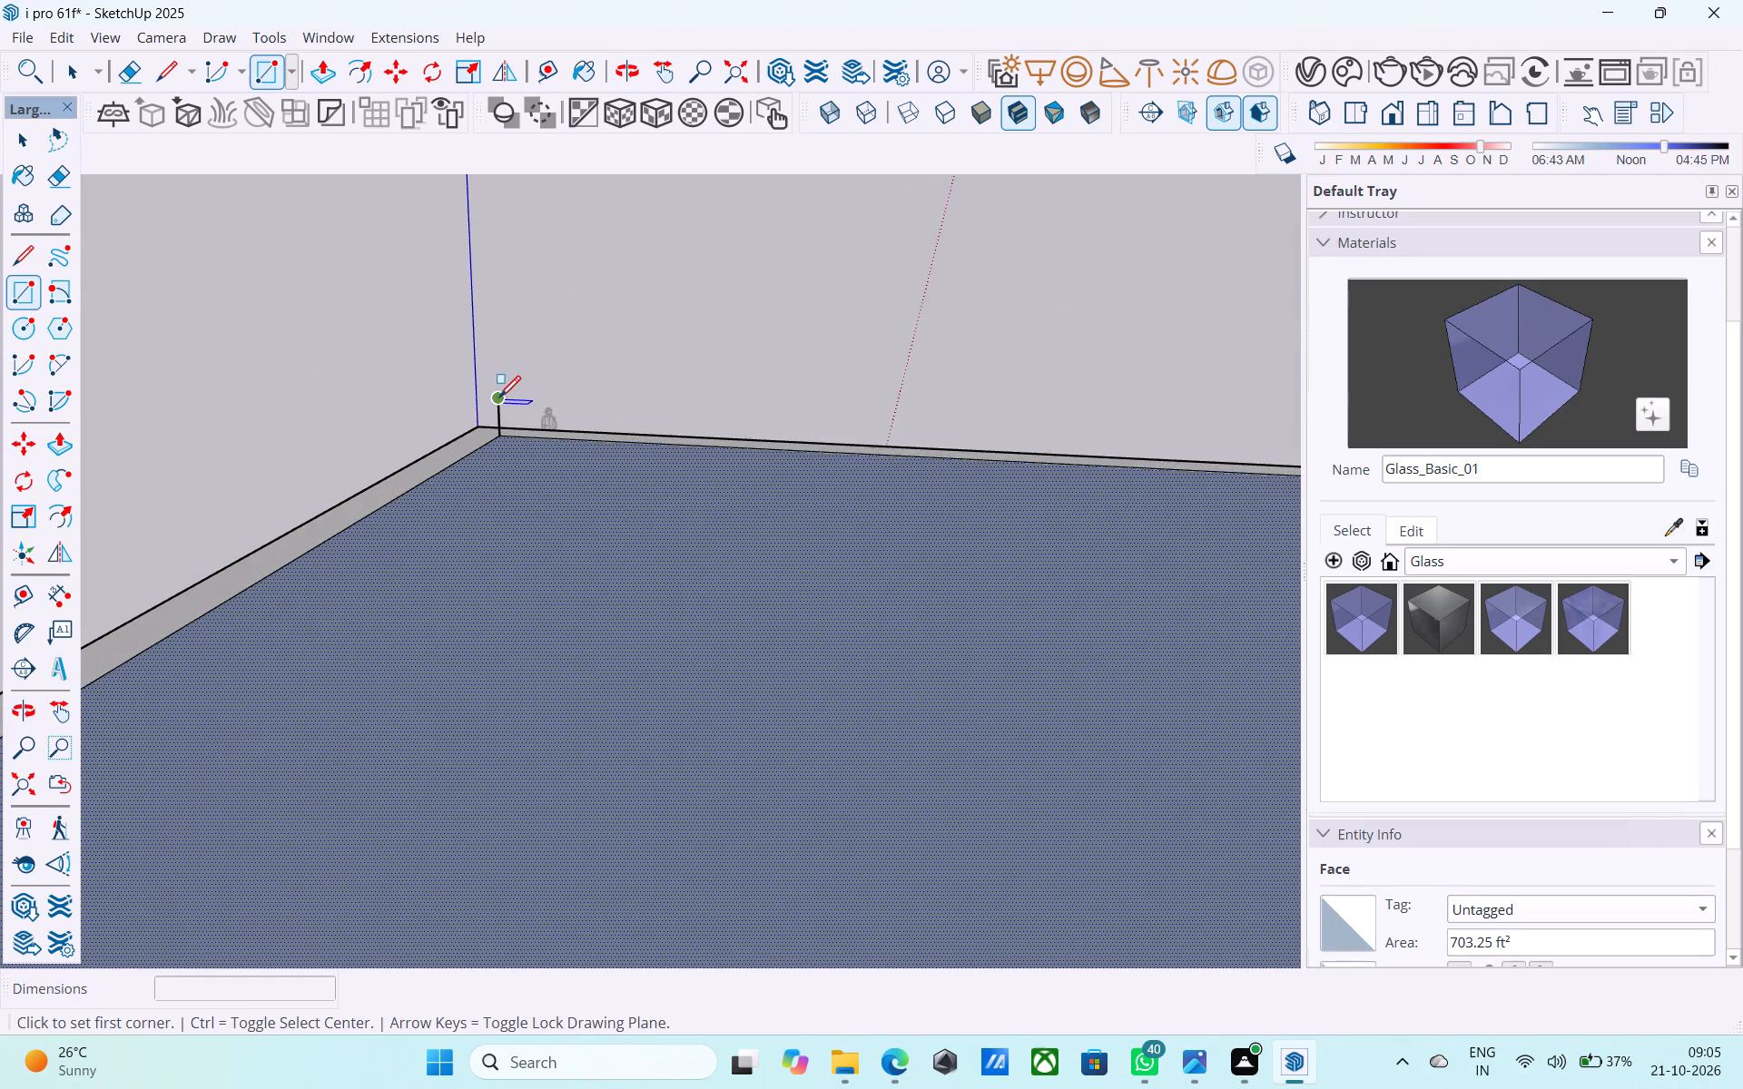
scroll(499, 399, "up", 7)
left_click(496, 407)
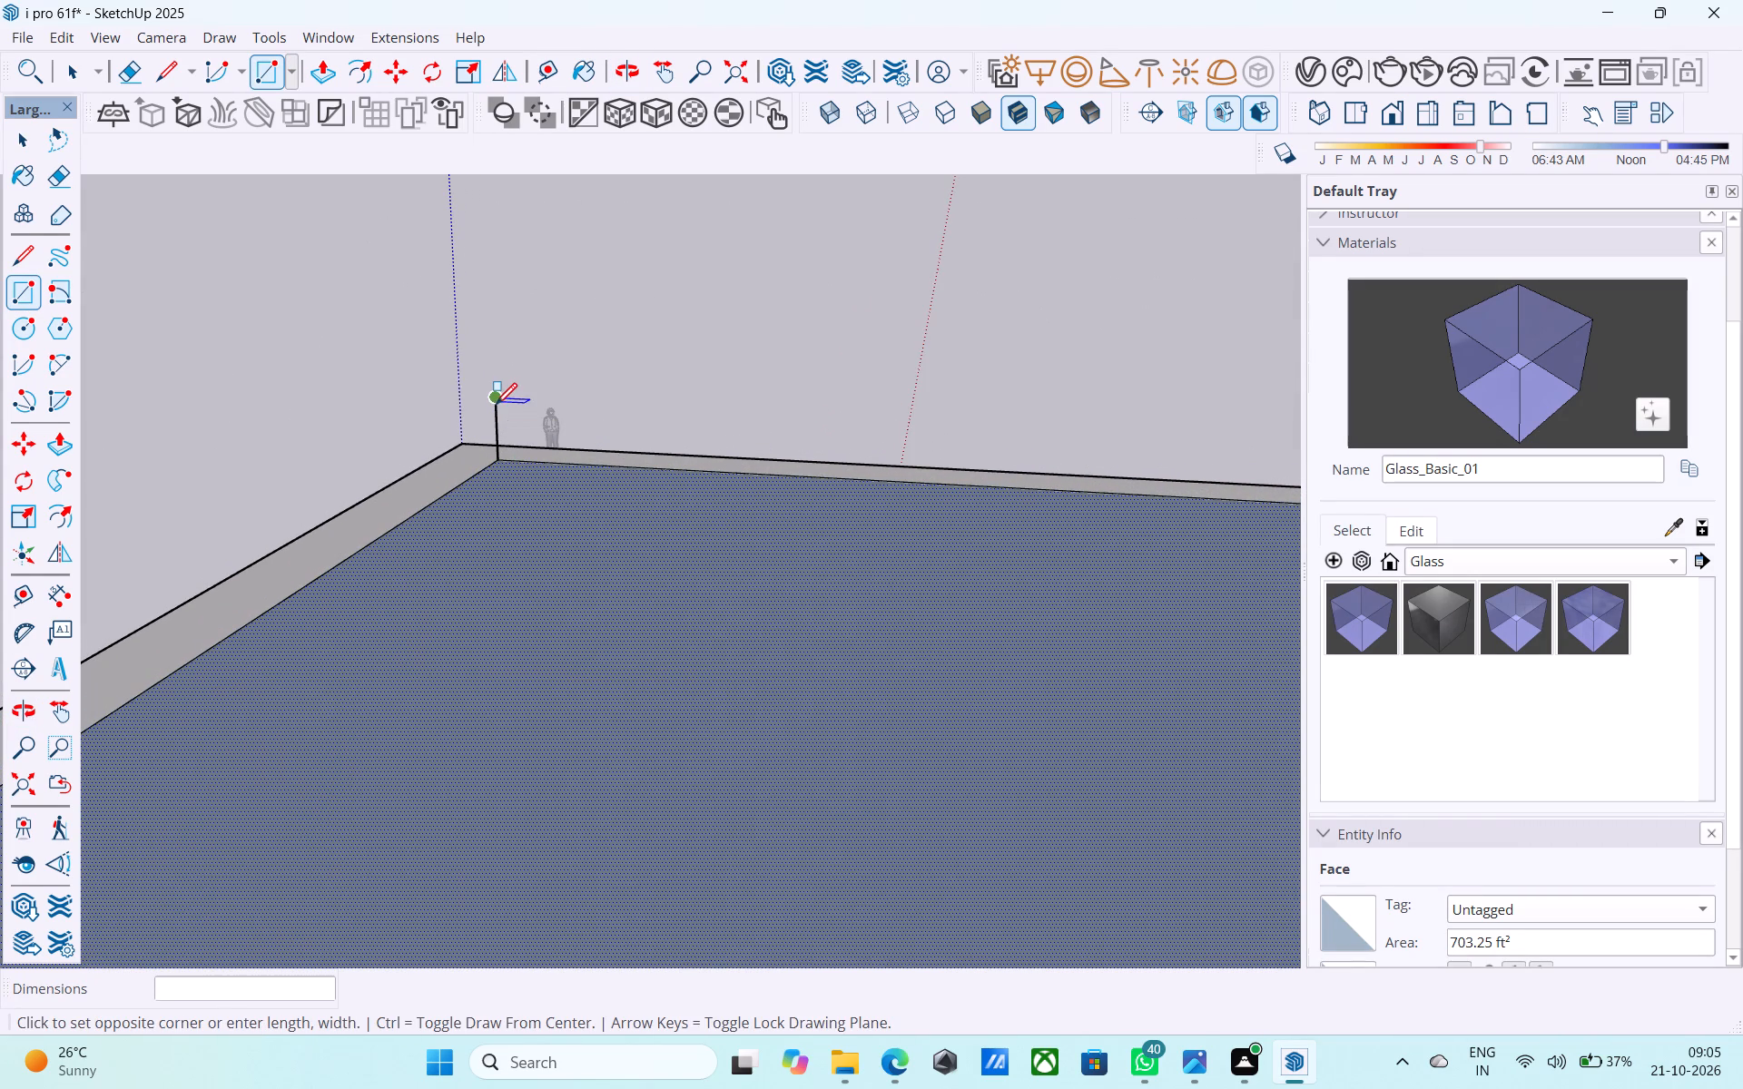
scroll(505, 391, "down", 1)
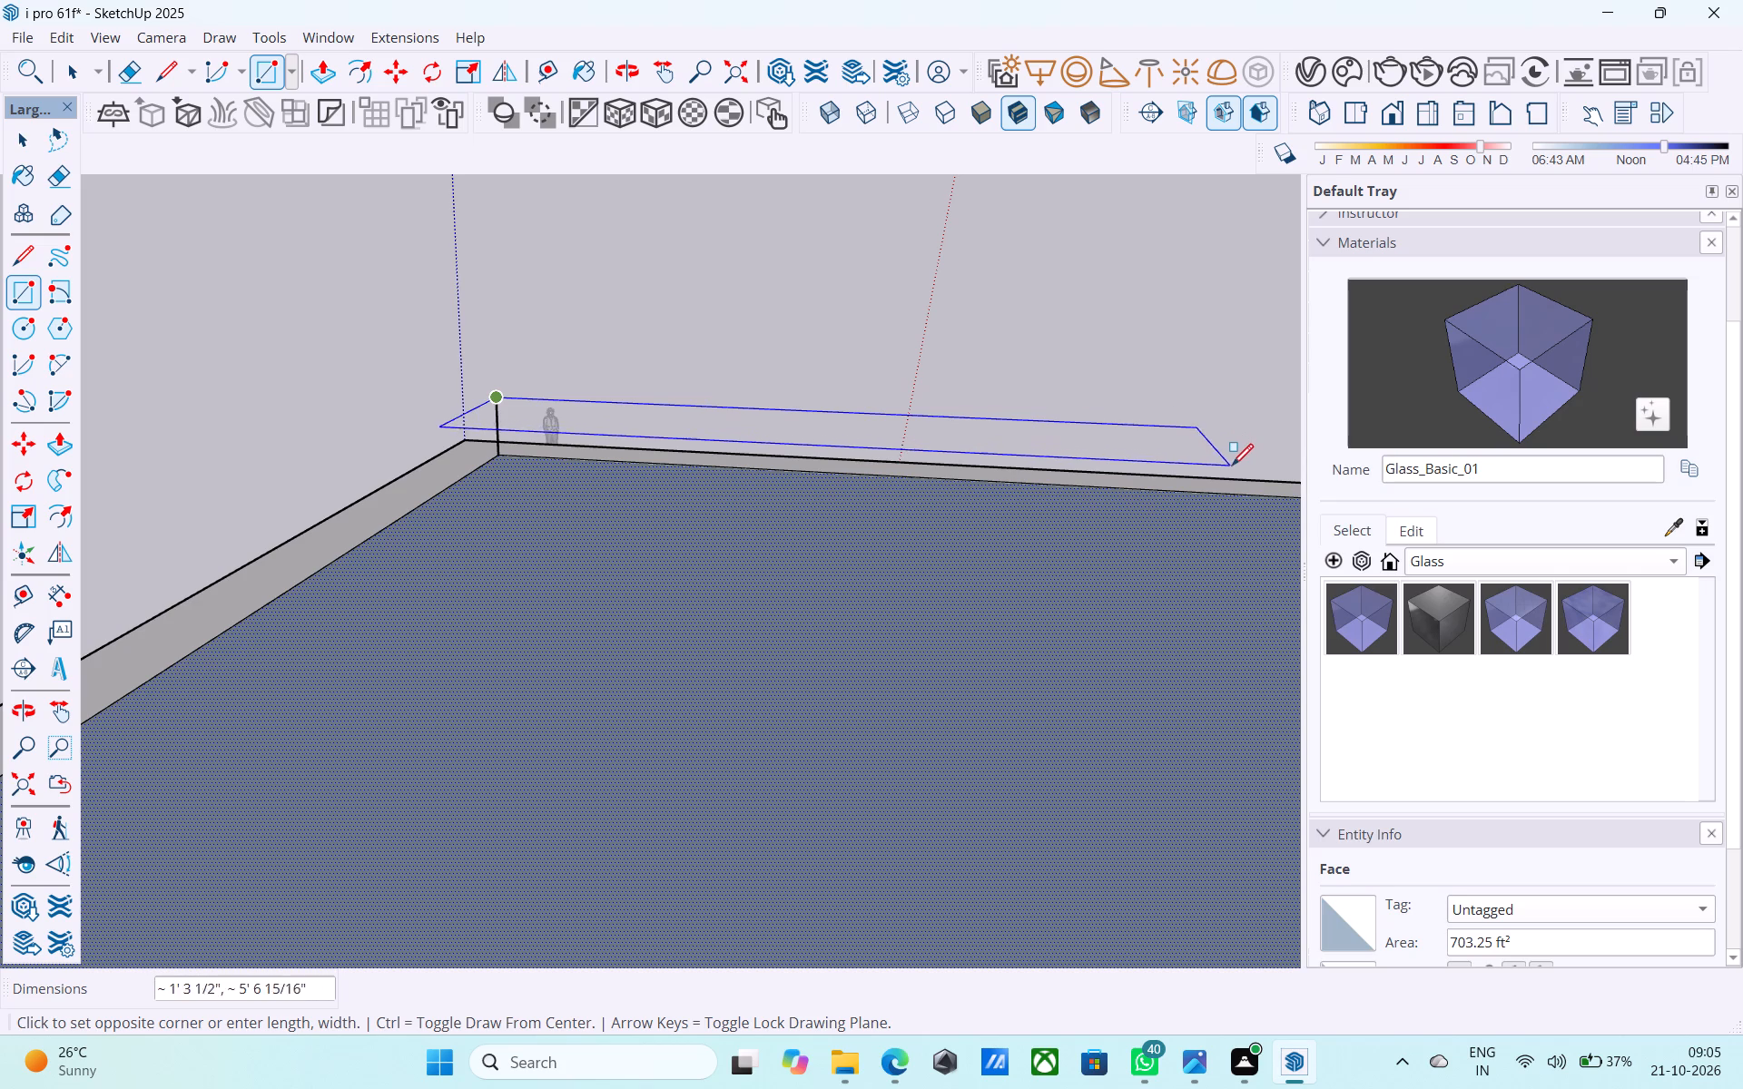
scroll(515, 472, "down", 5)
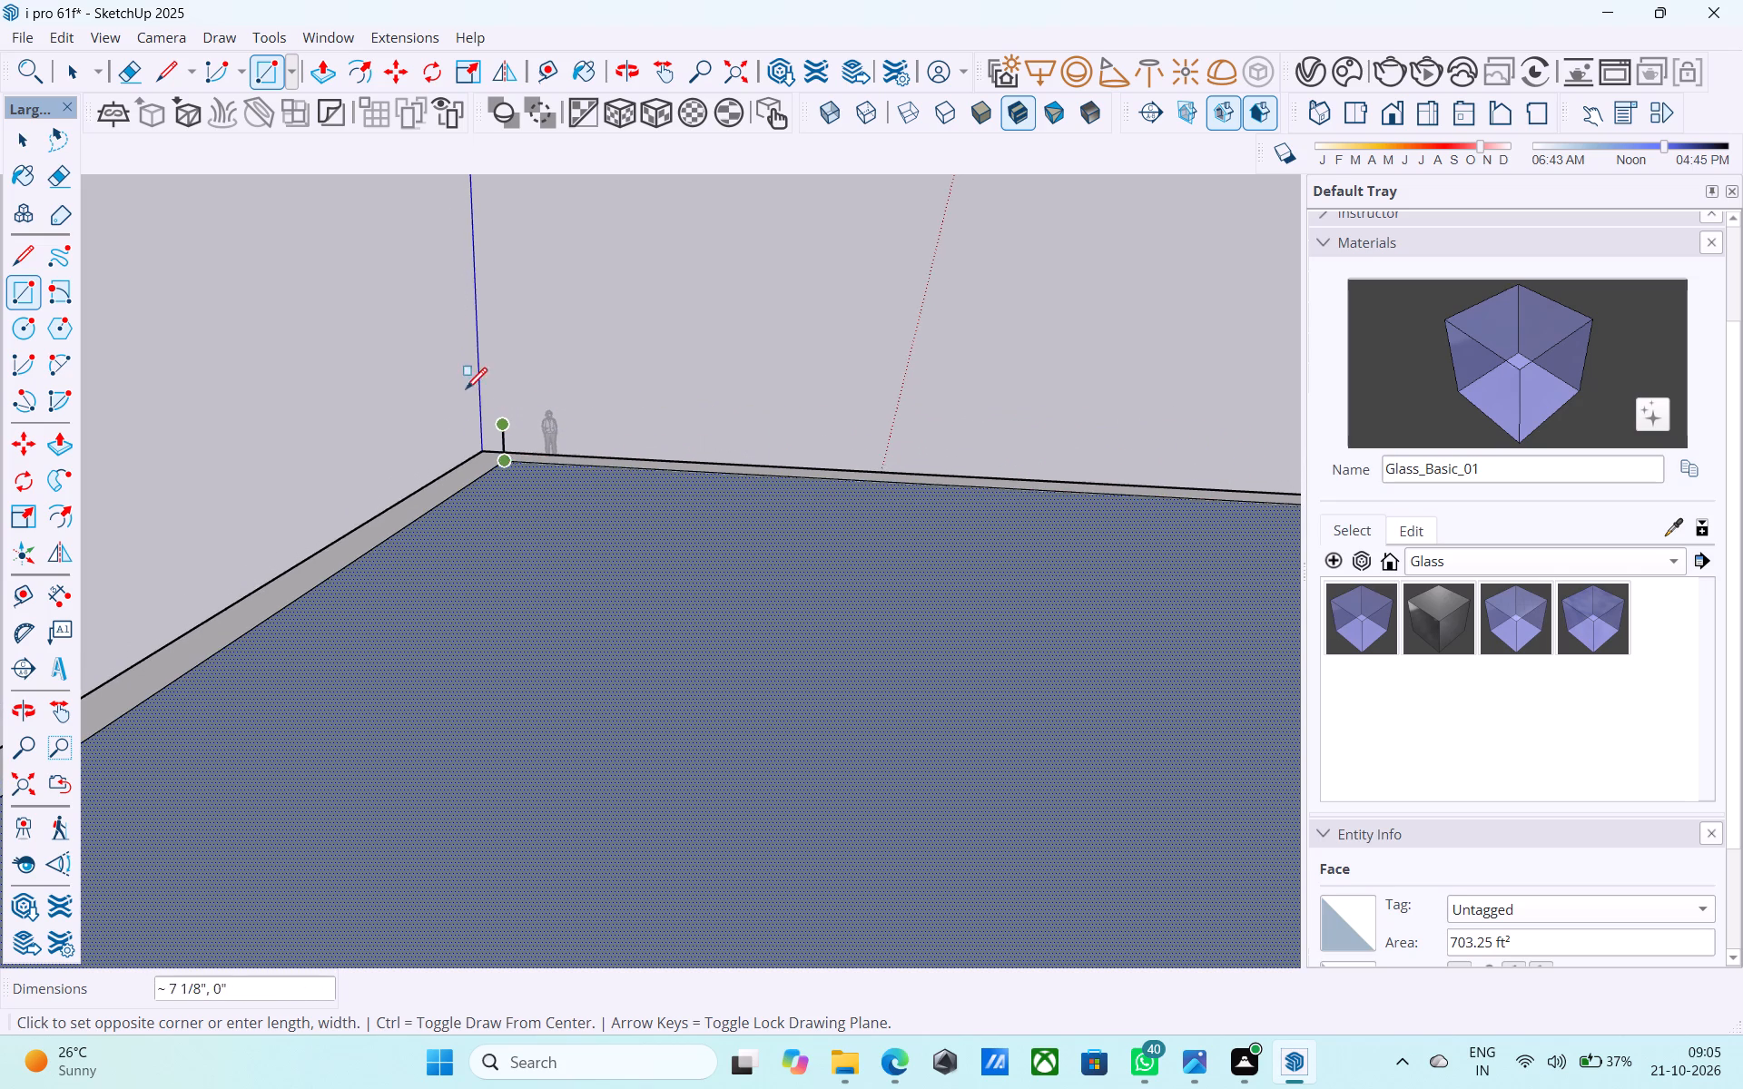
scroll(460, 380, "down", 14)
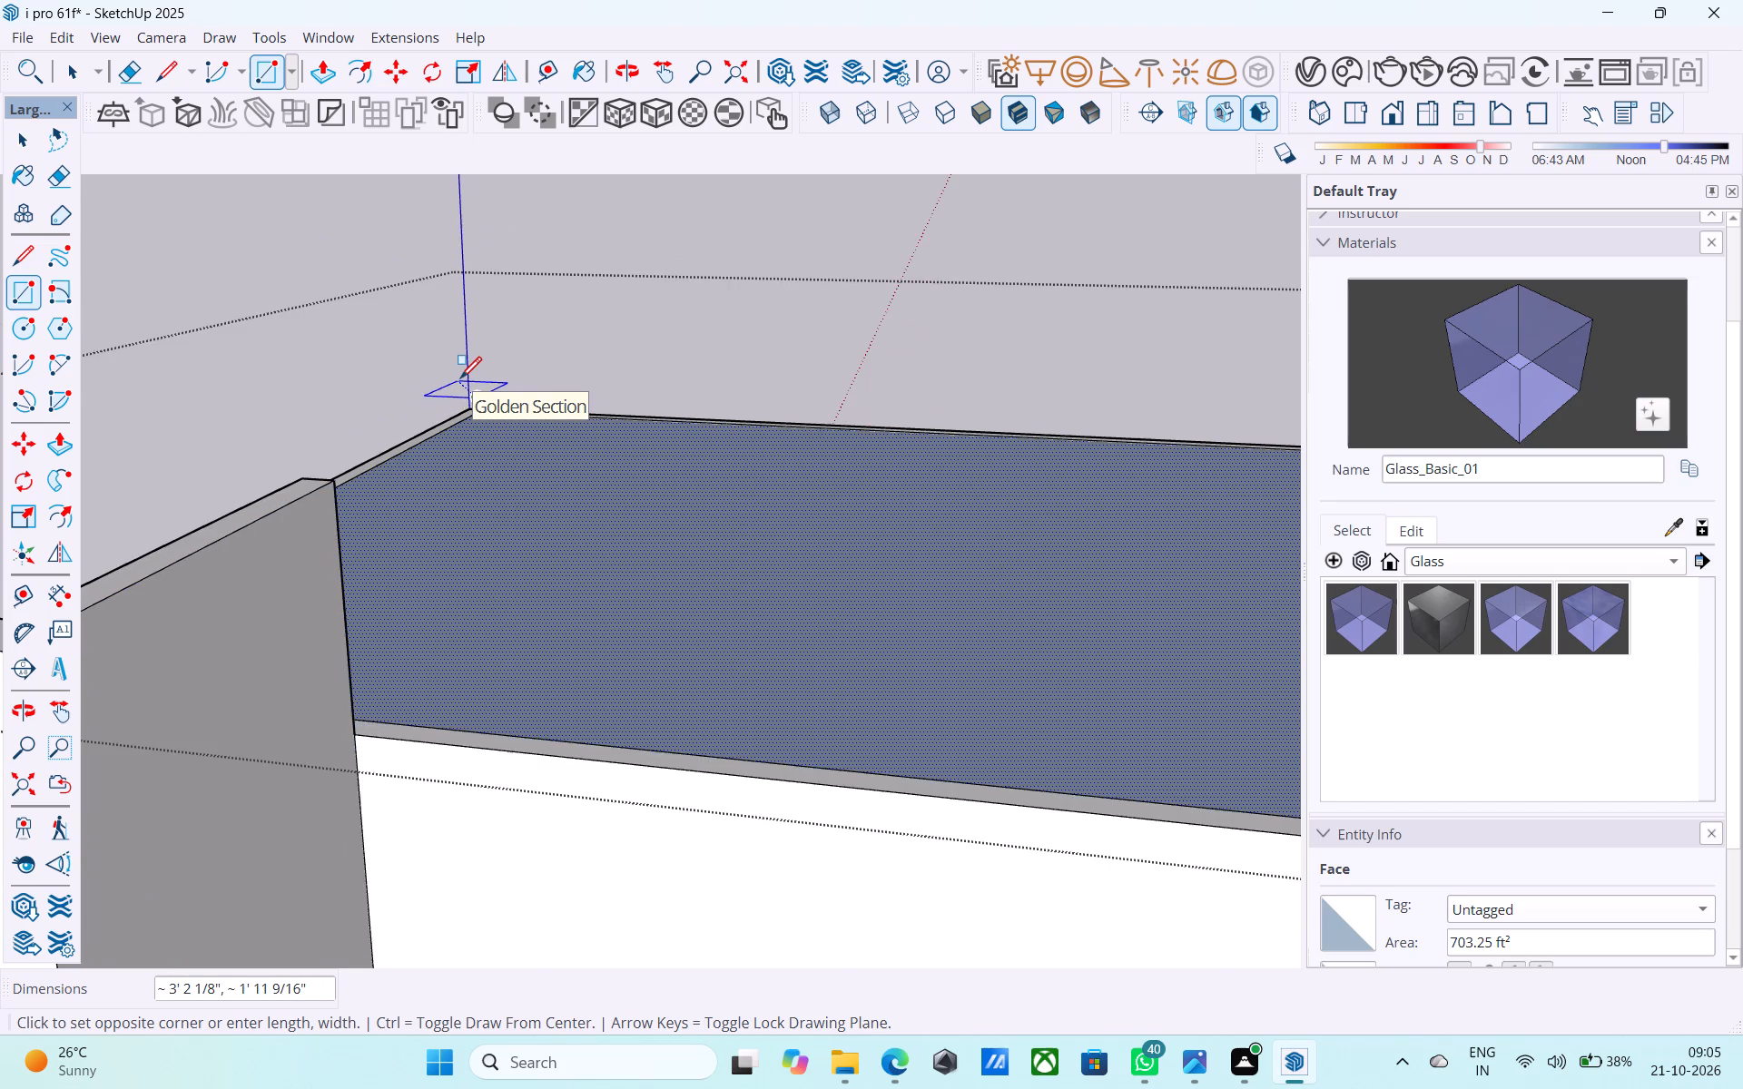
scroll(460, 380, "down", 9)
middle_click_drag(1149, 494, 831, 515)
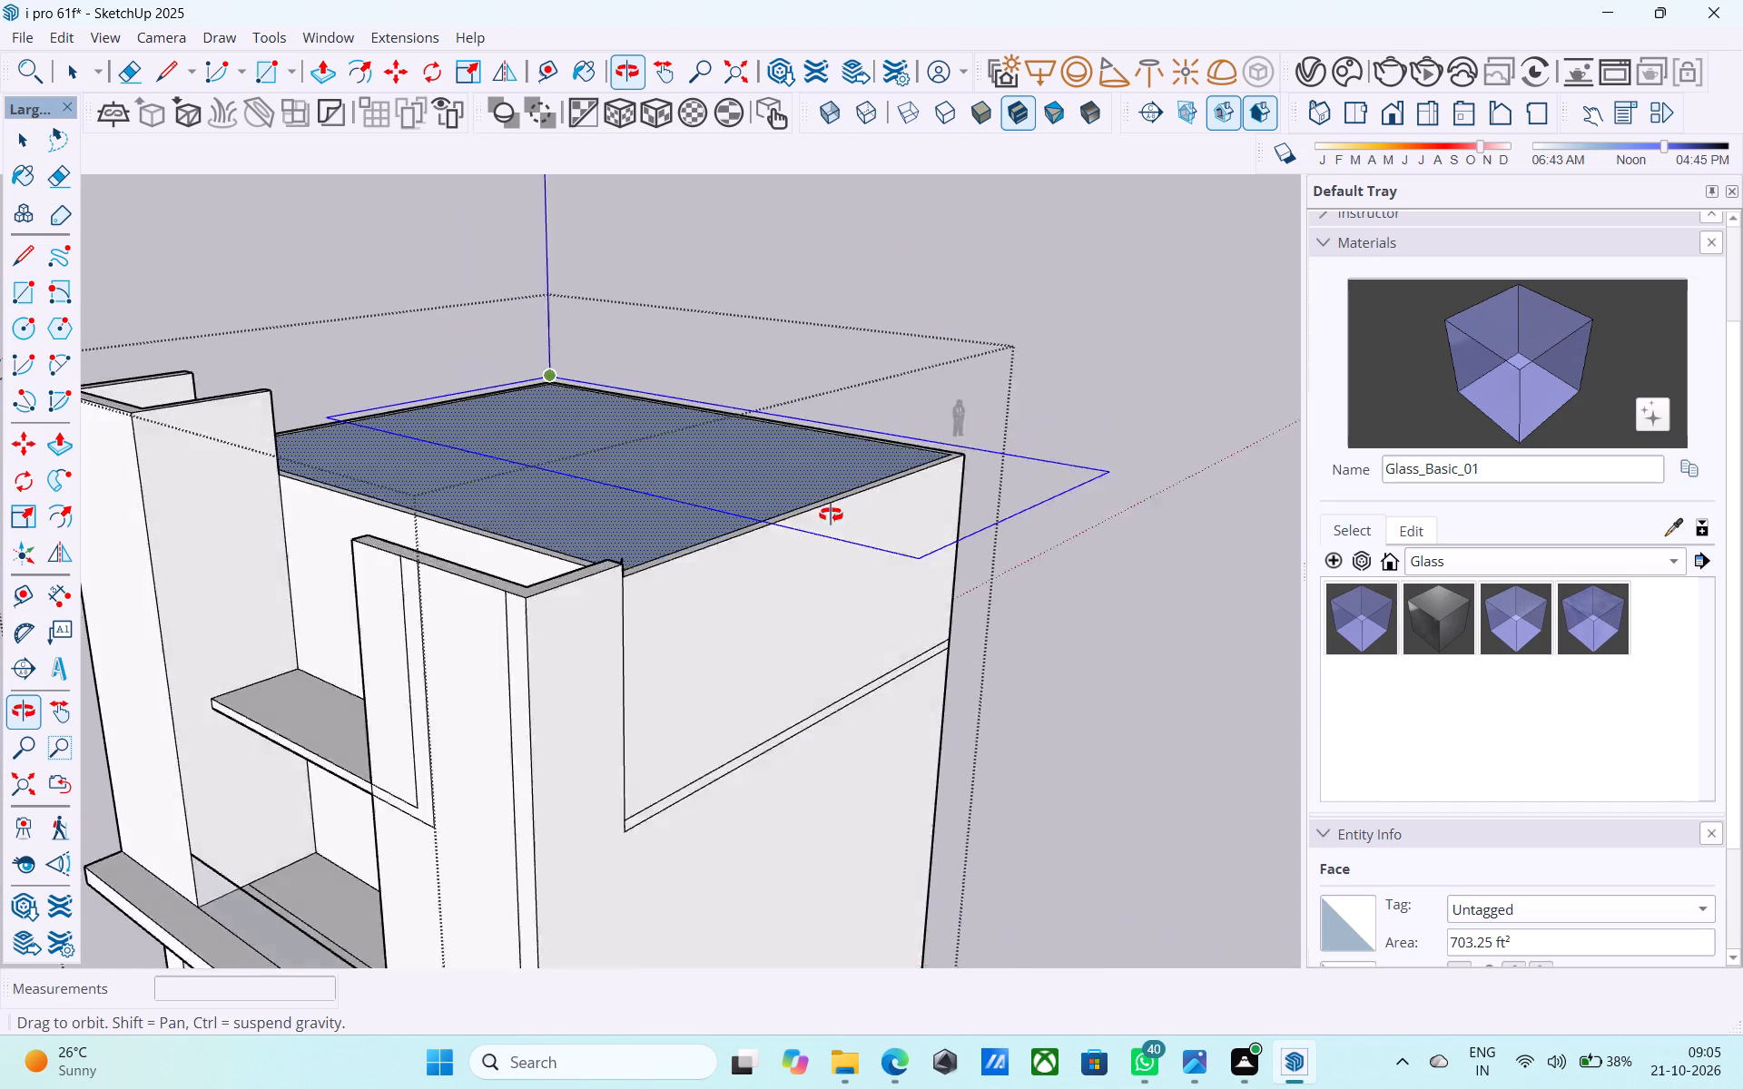
middle_click_drag(831, 515, 666, 534)
scroll(361, 563, "up", 9)
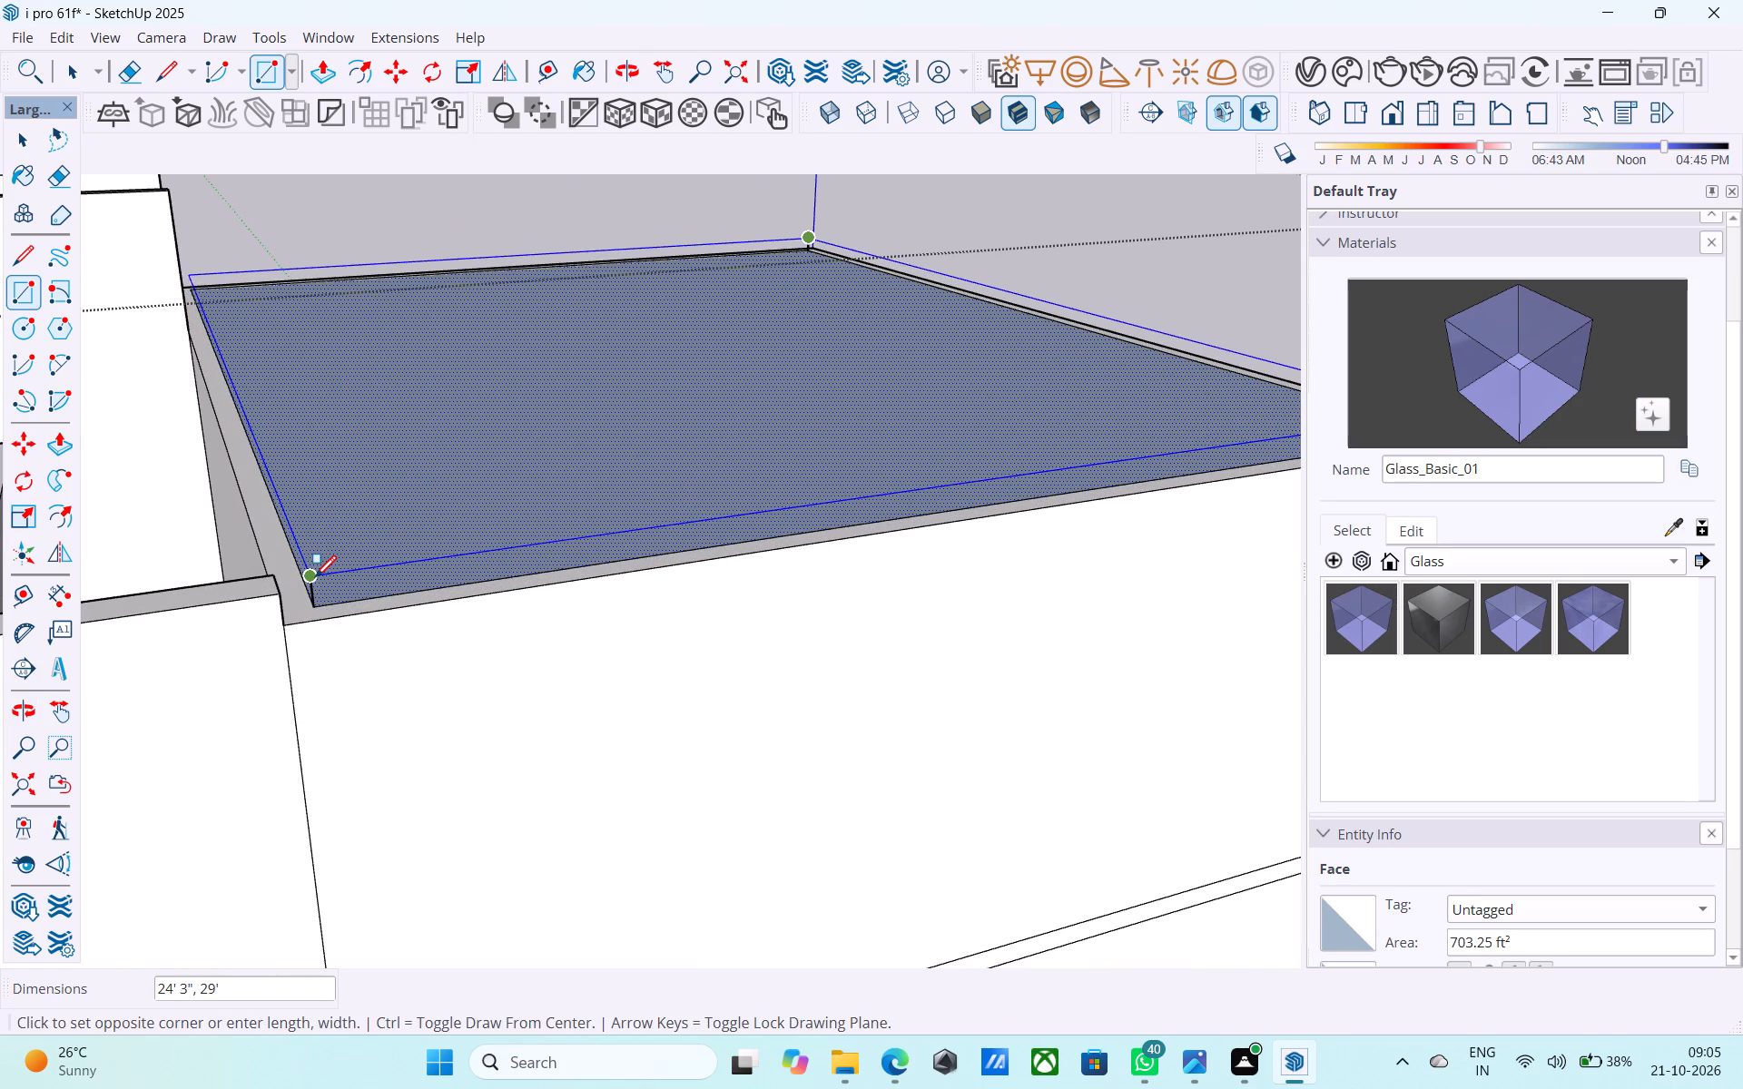
left_click(315, 578)
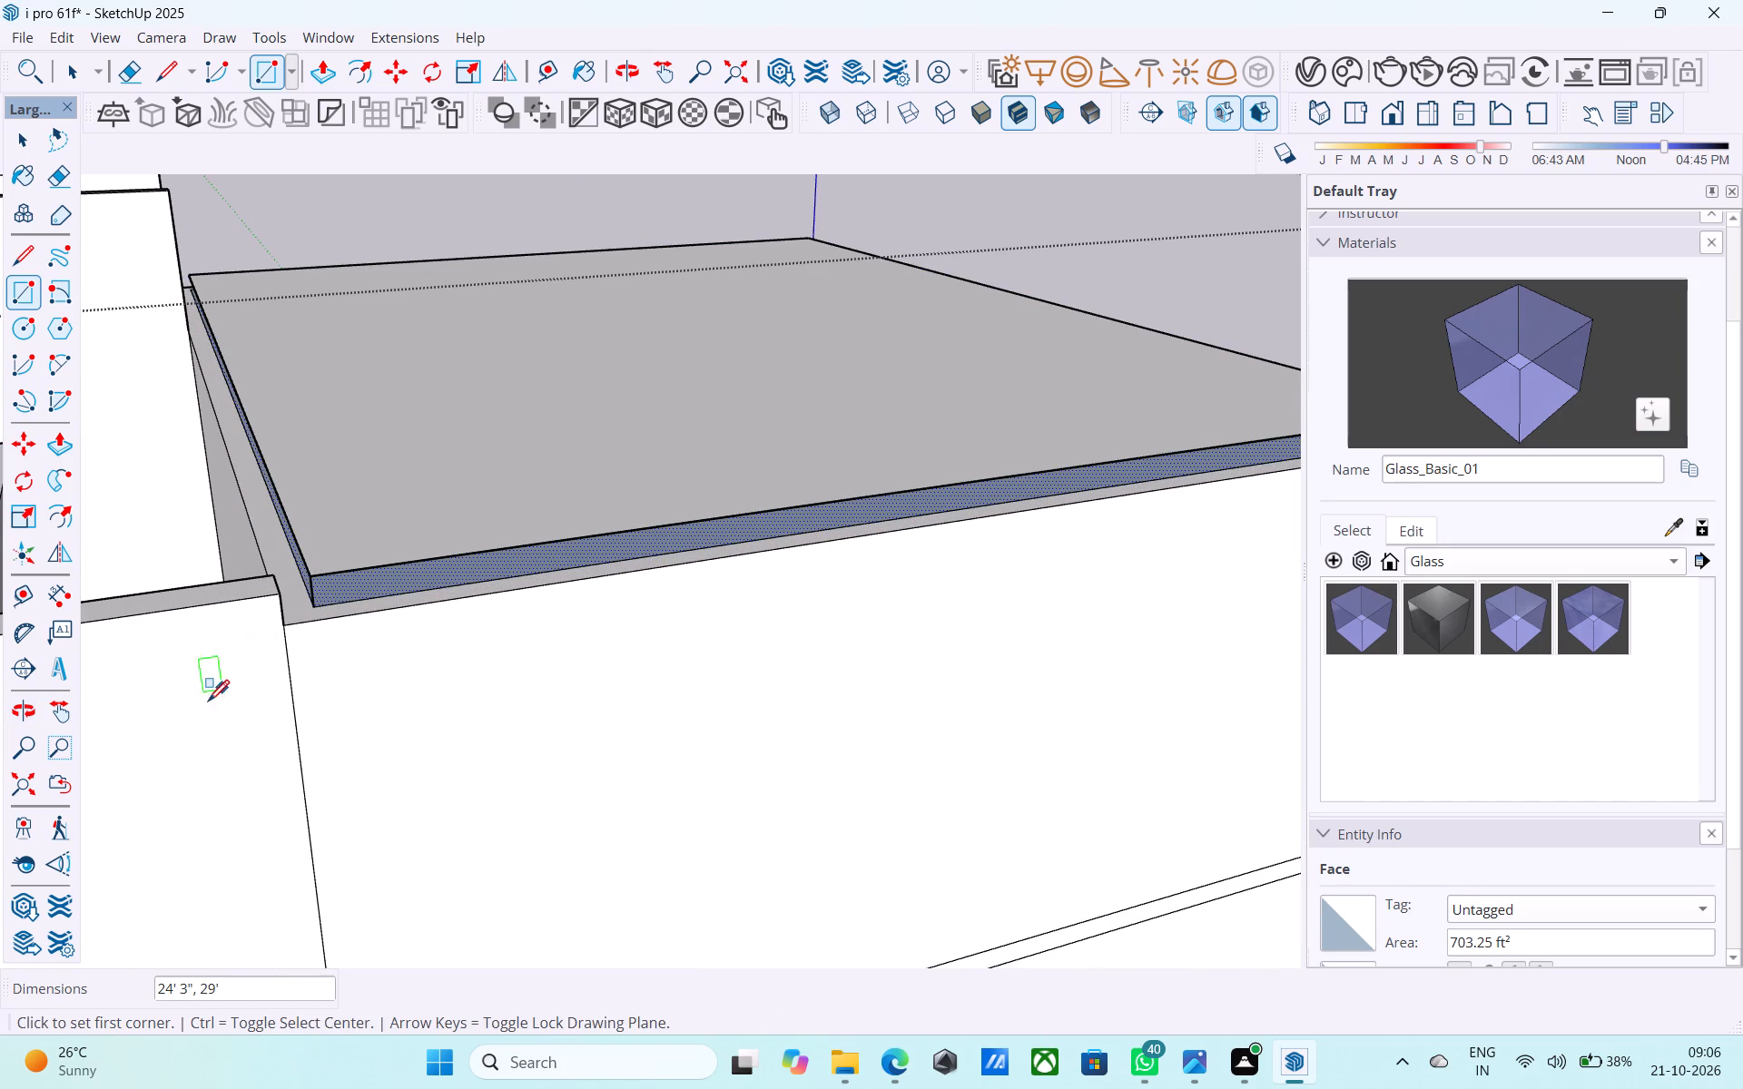
Connect the slab's bottom and top faces with a 6" vertical line at the rear corner on the projecting wall's side.
scroll(449, 579, "down", 6)
scroll(703, 709, "down", 3)
middle_click_drag(701, 710, 275, 613)
scroll(603, 477, "up", 3)
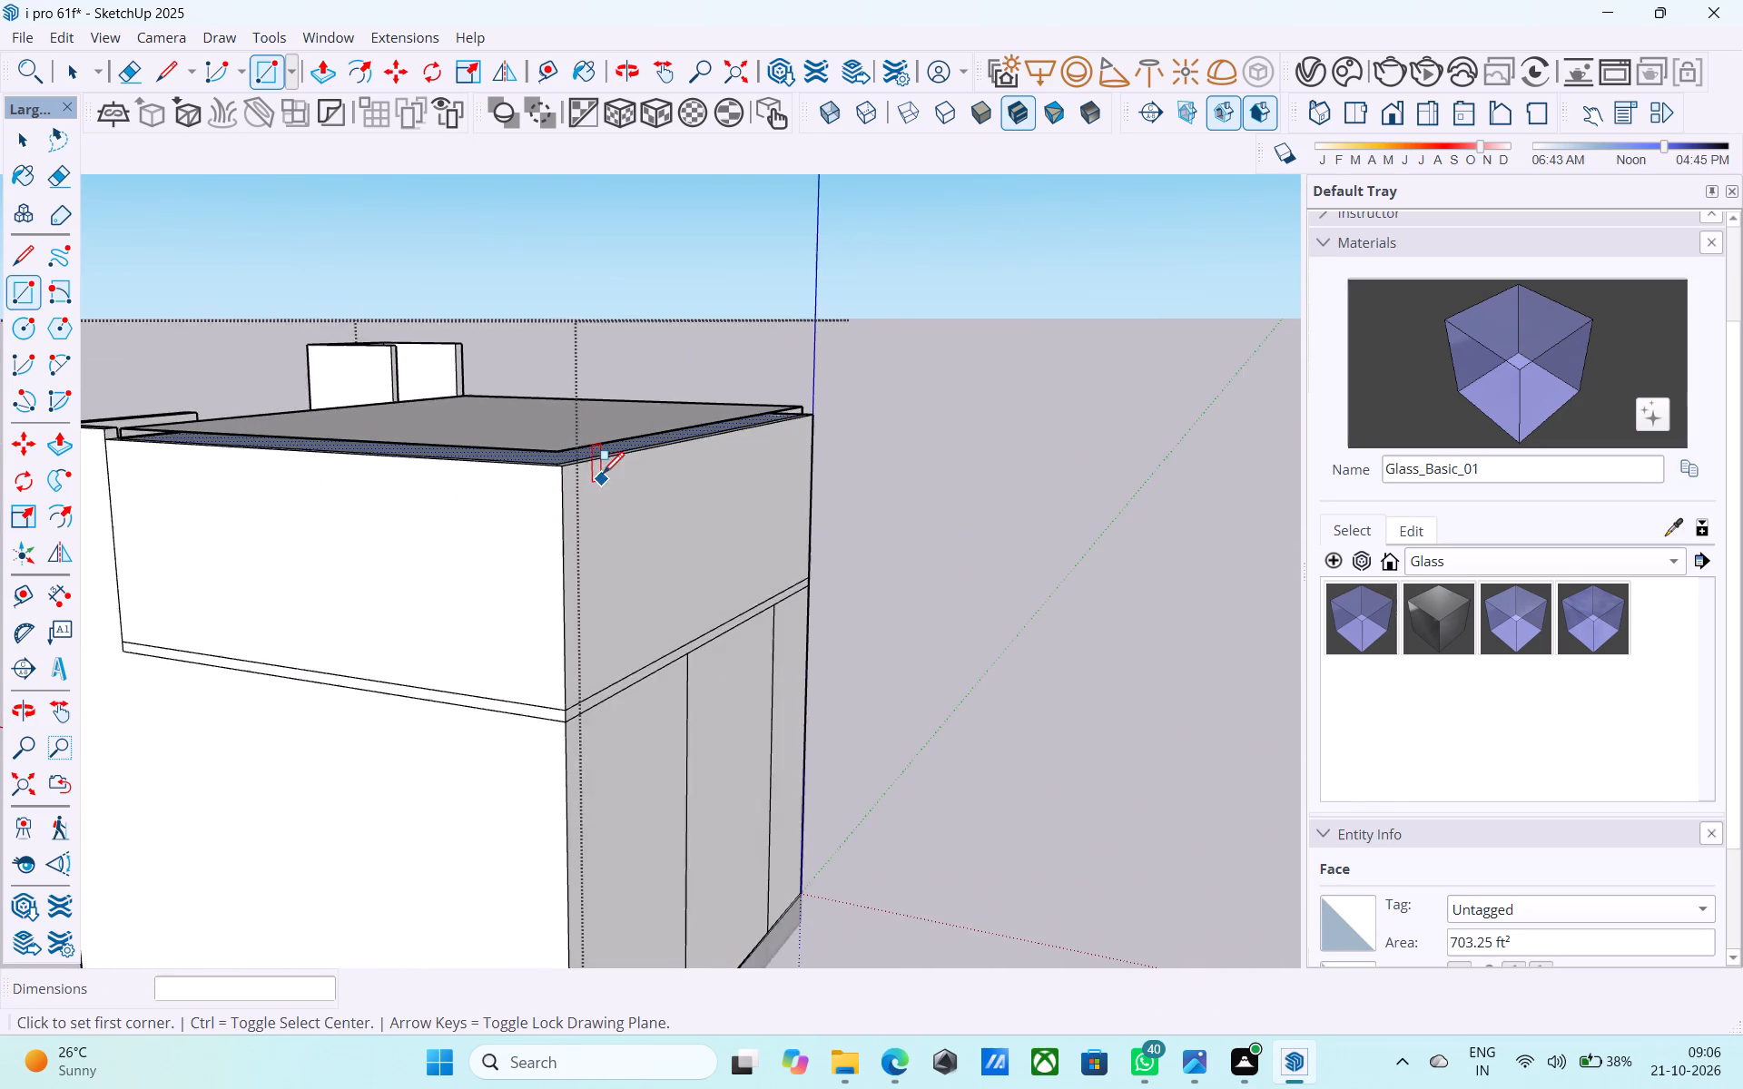
scroll(603, 476, "up", 1)
middle_click_drag(522, 446, 533, 476)
key("l")
scroll(533, 476, "up", 4)
middle_click_drag(532, 480, 575, 716)
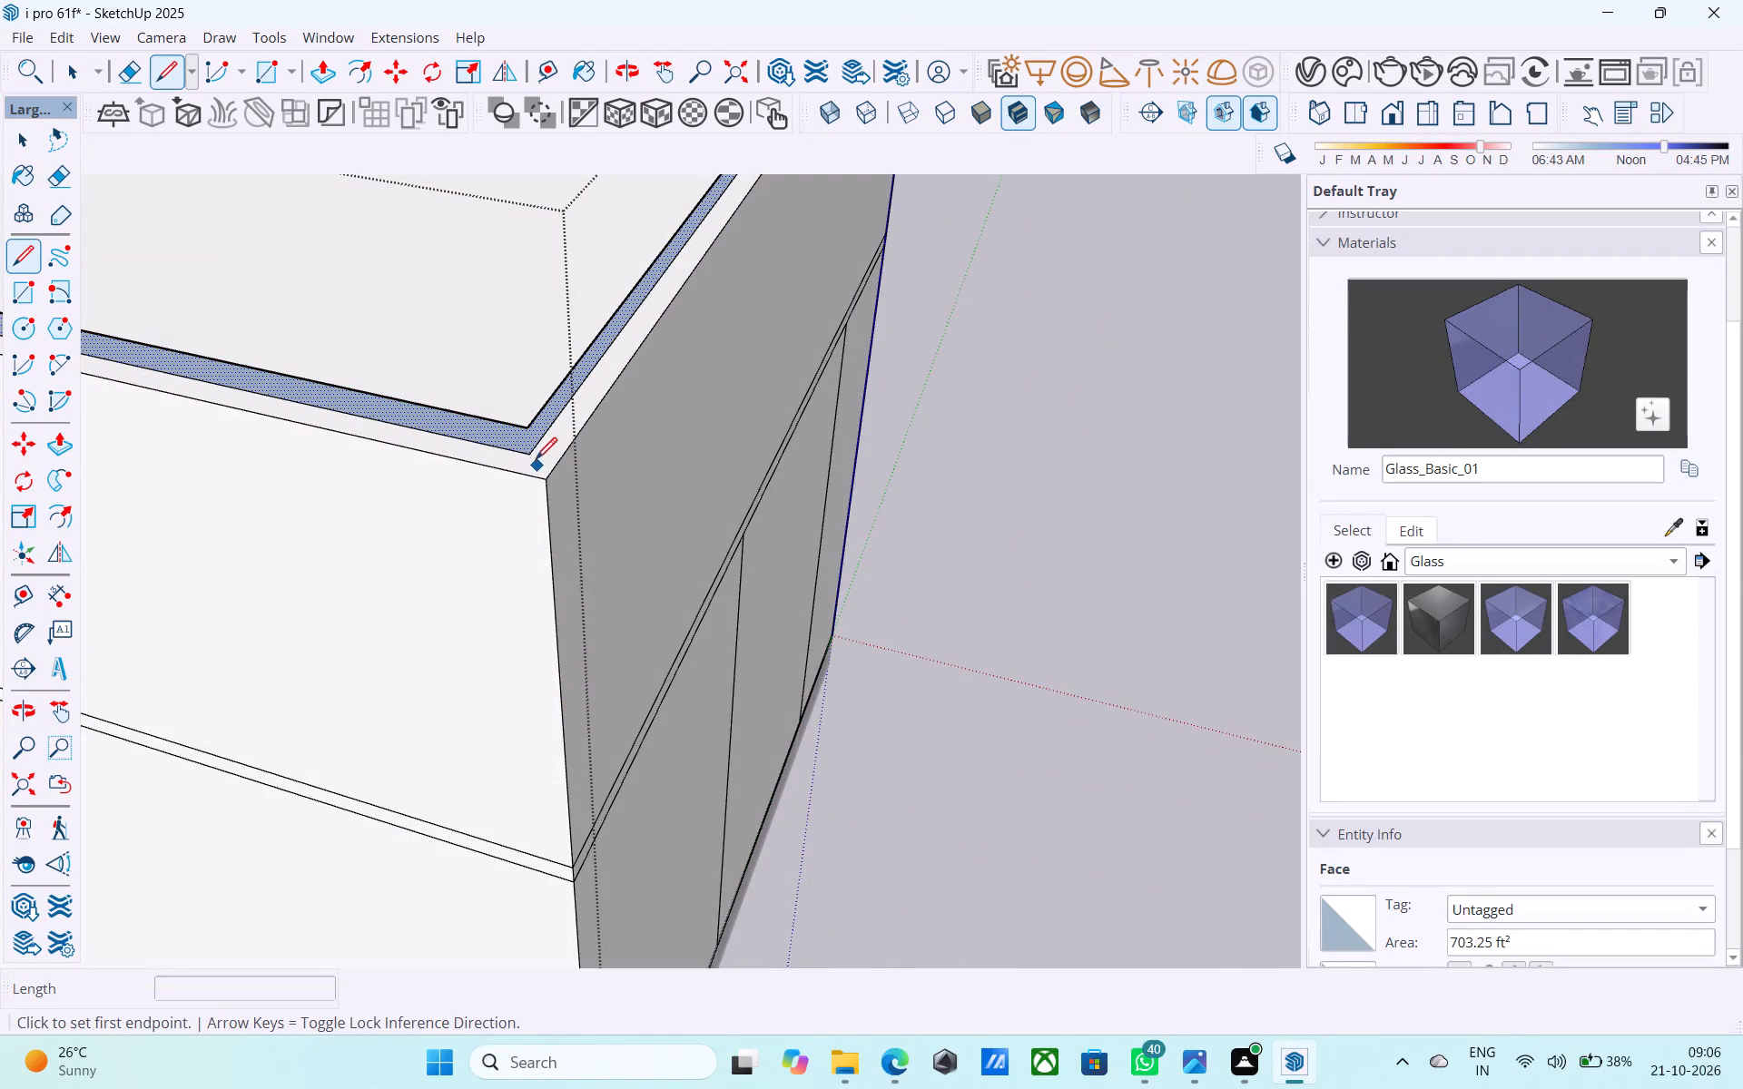
left_click(531, 456)
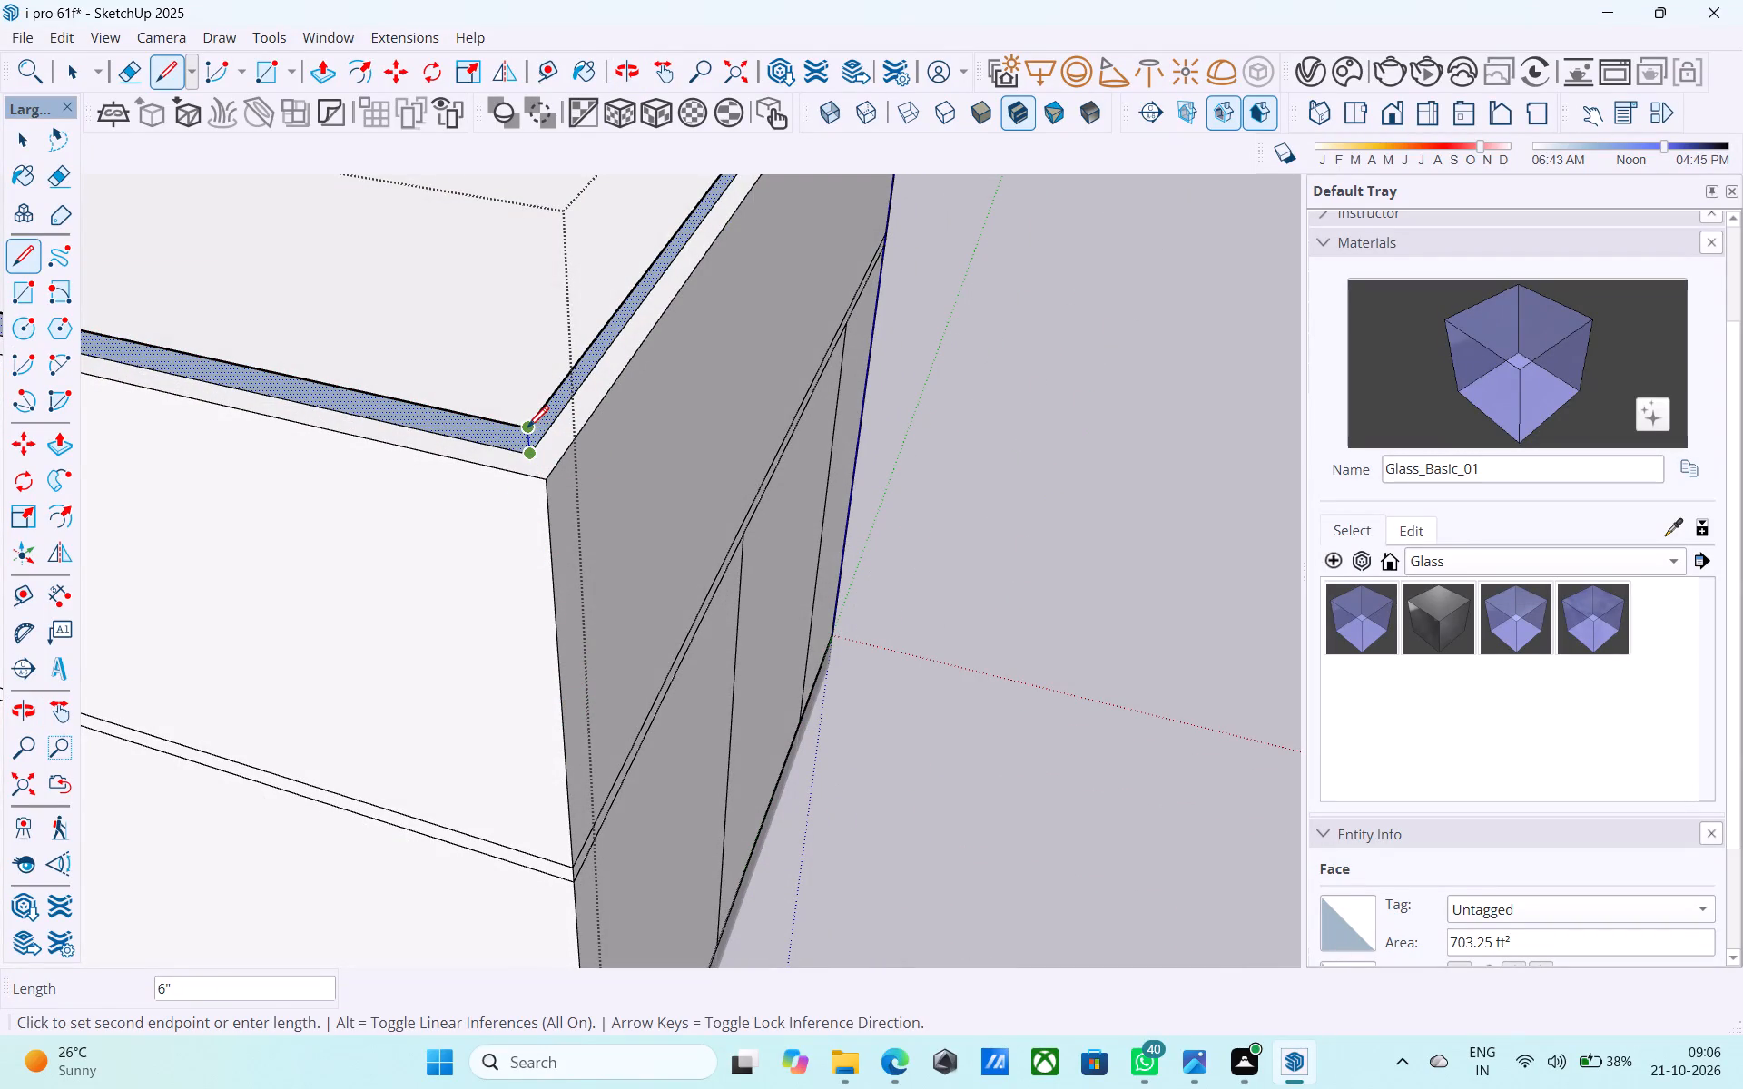
left_click(527, 427)
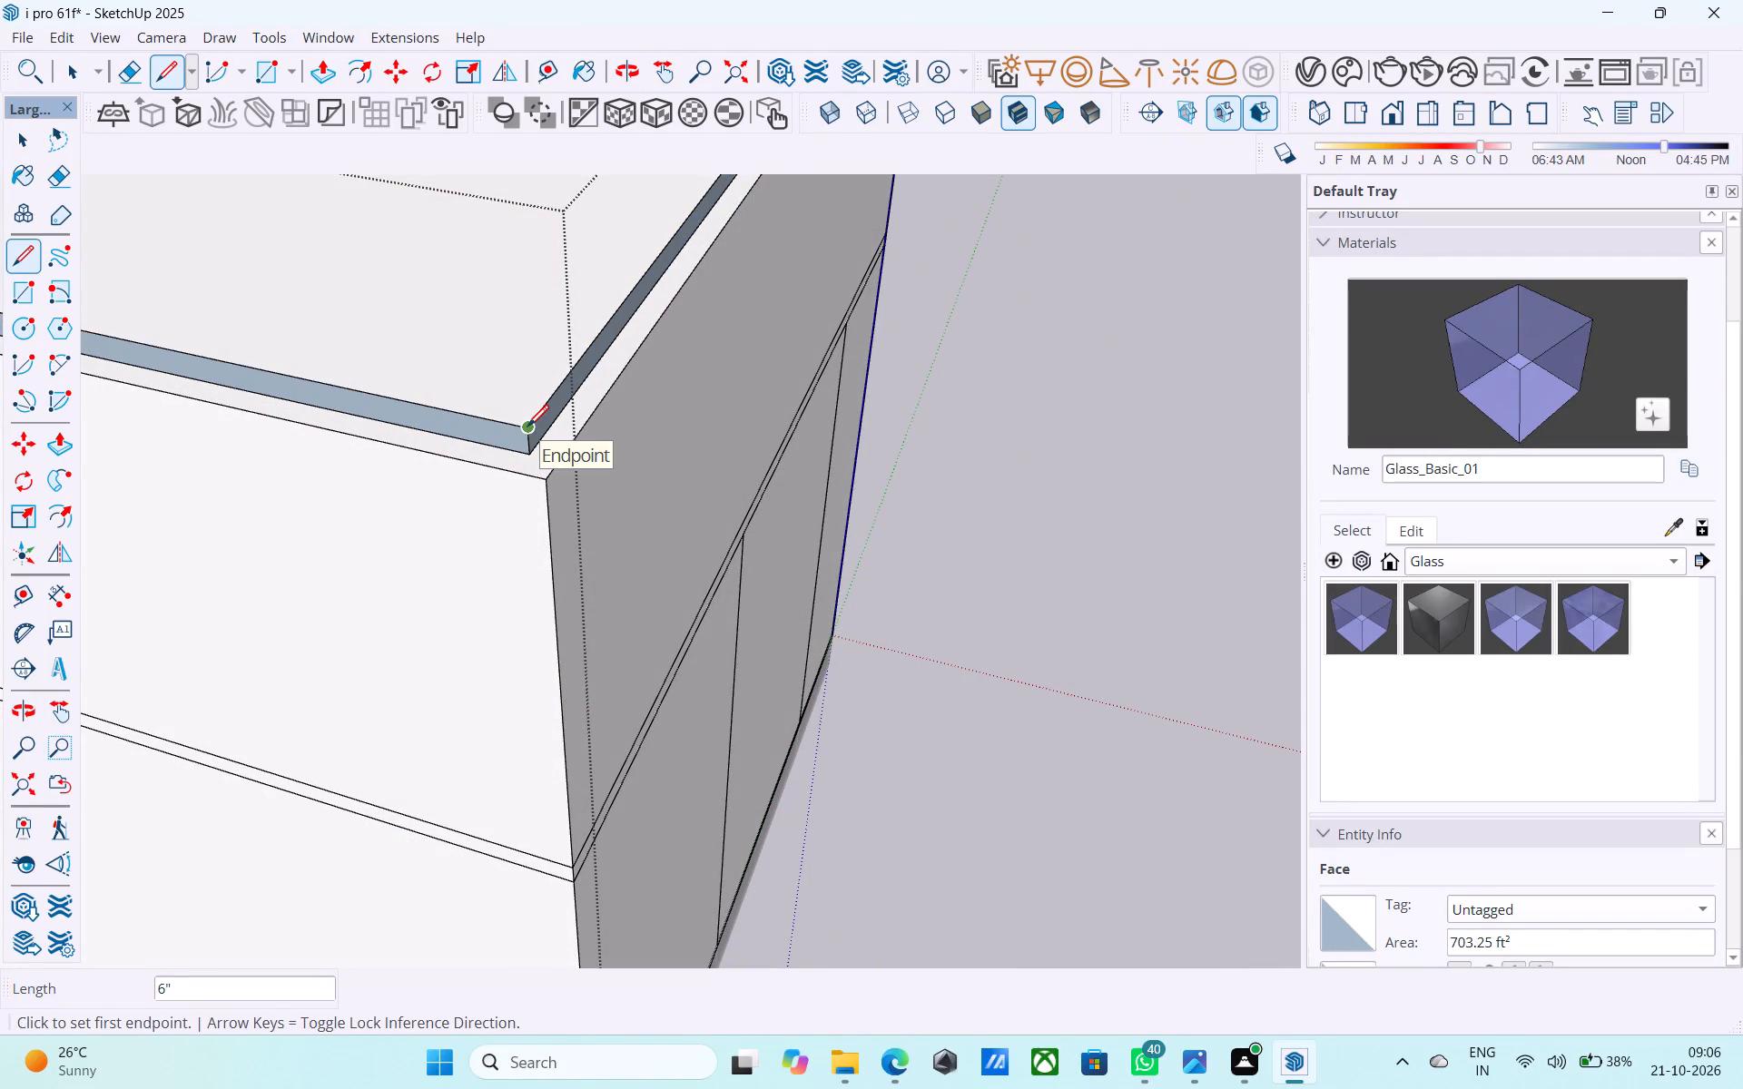
Connect the slab's bottom and top faces with a 6" vertical line at the front corner beside the tall corner box wall.
scroll(635, 408, "down", 8)
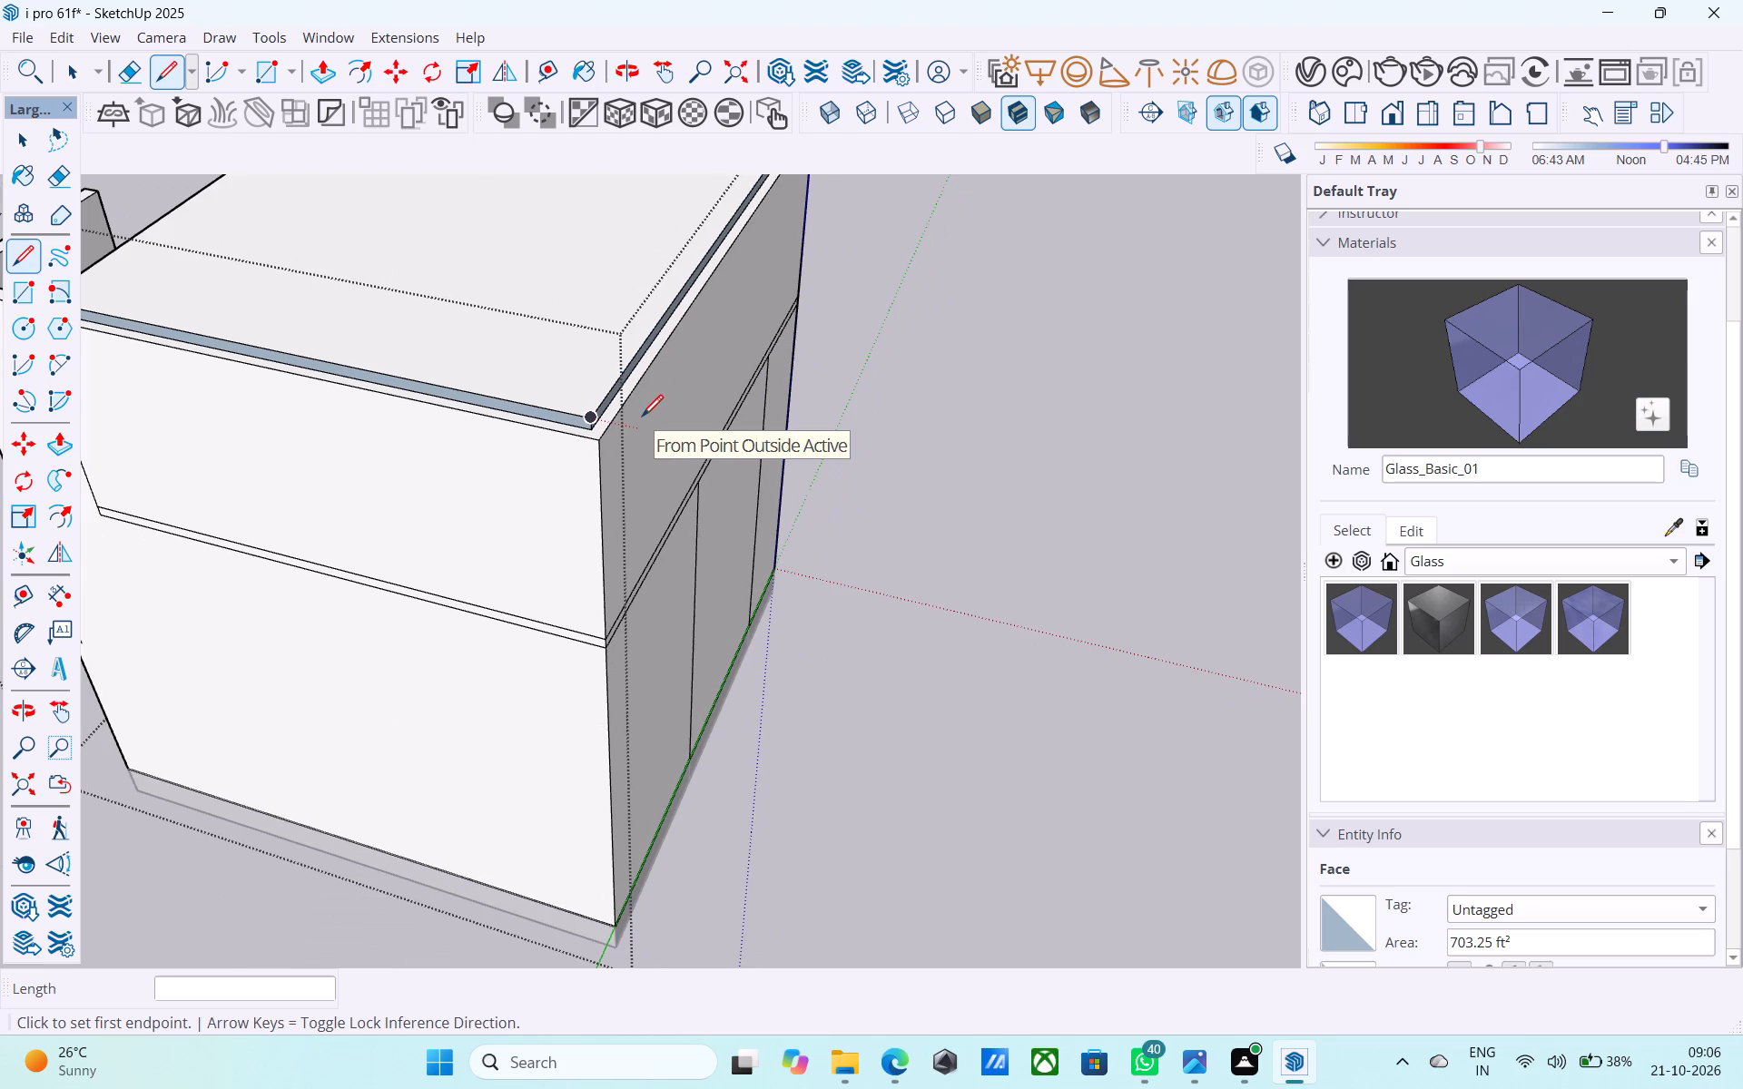
scroll(642, 418, "down", 6)
middle_click_drag(634, 413, 344, 395)
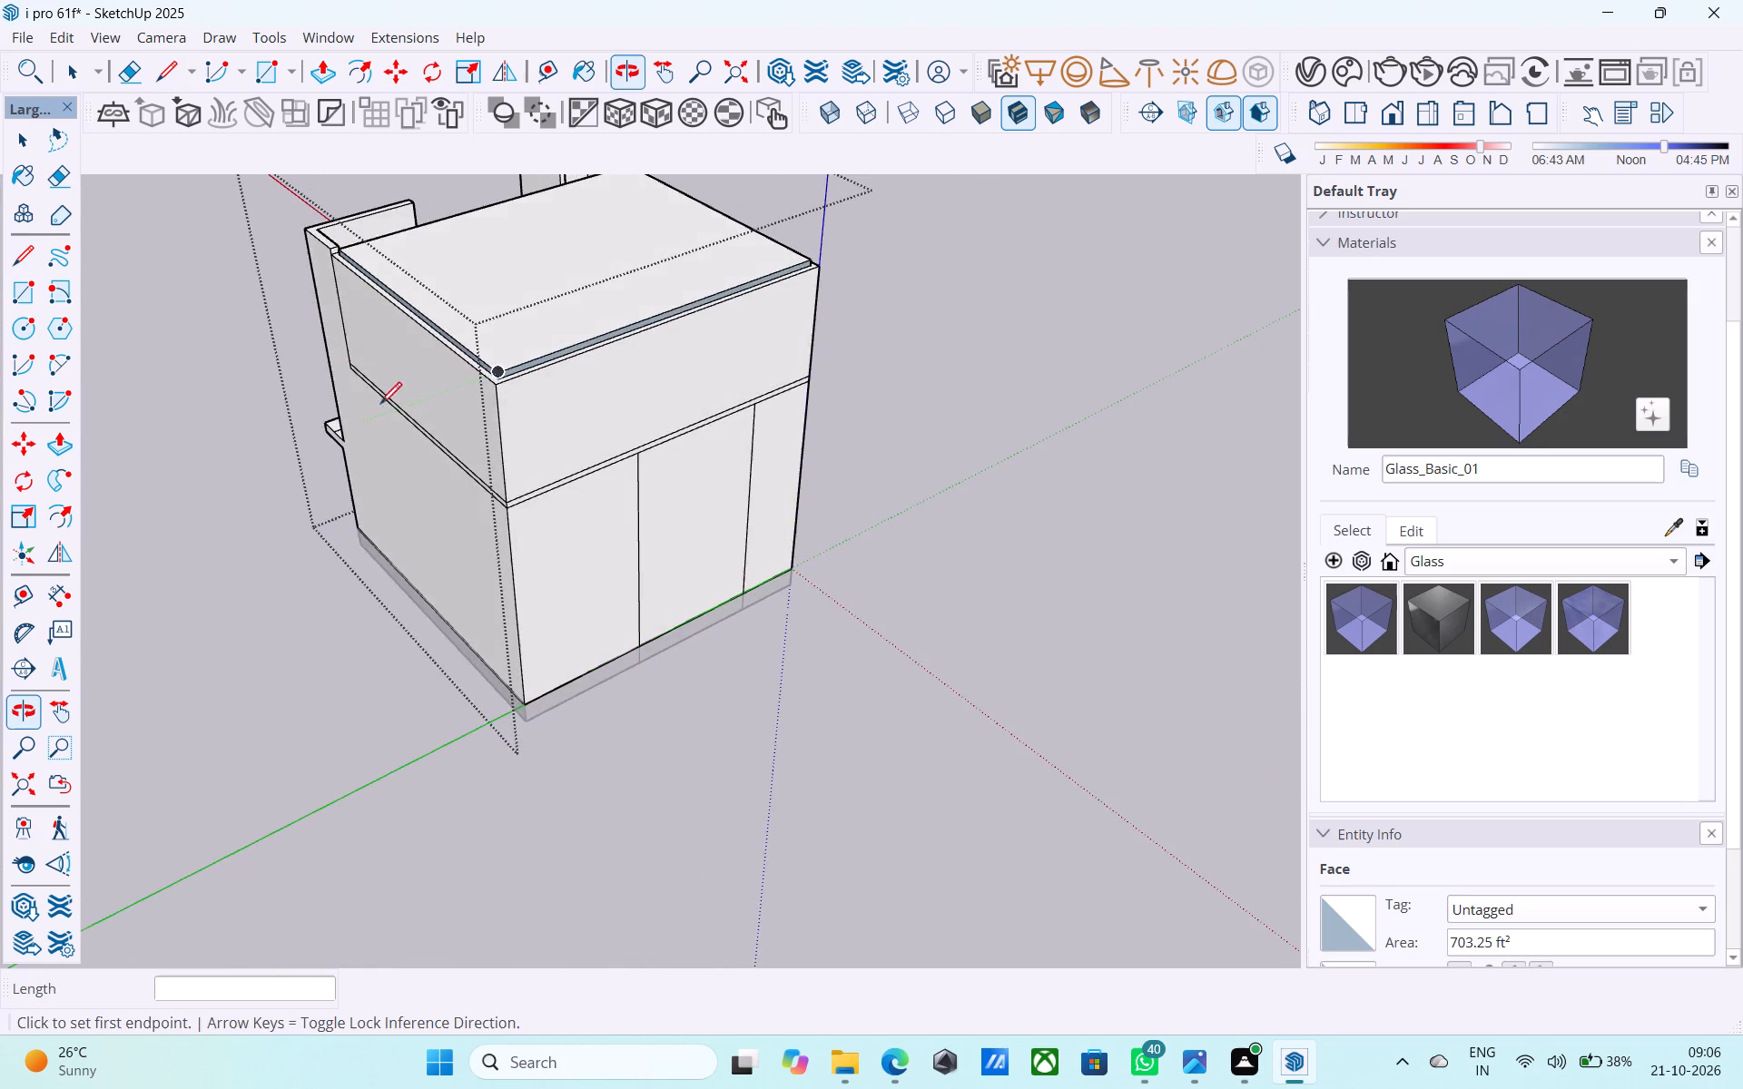
scroll(743, 429, "down", 3)
middle_click_drag(758, 501, 298, 515)
scroll(599, 573, "down", 3)
middle_click_drag(566, 597, 302, 583)
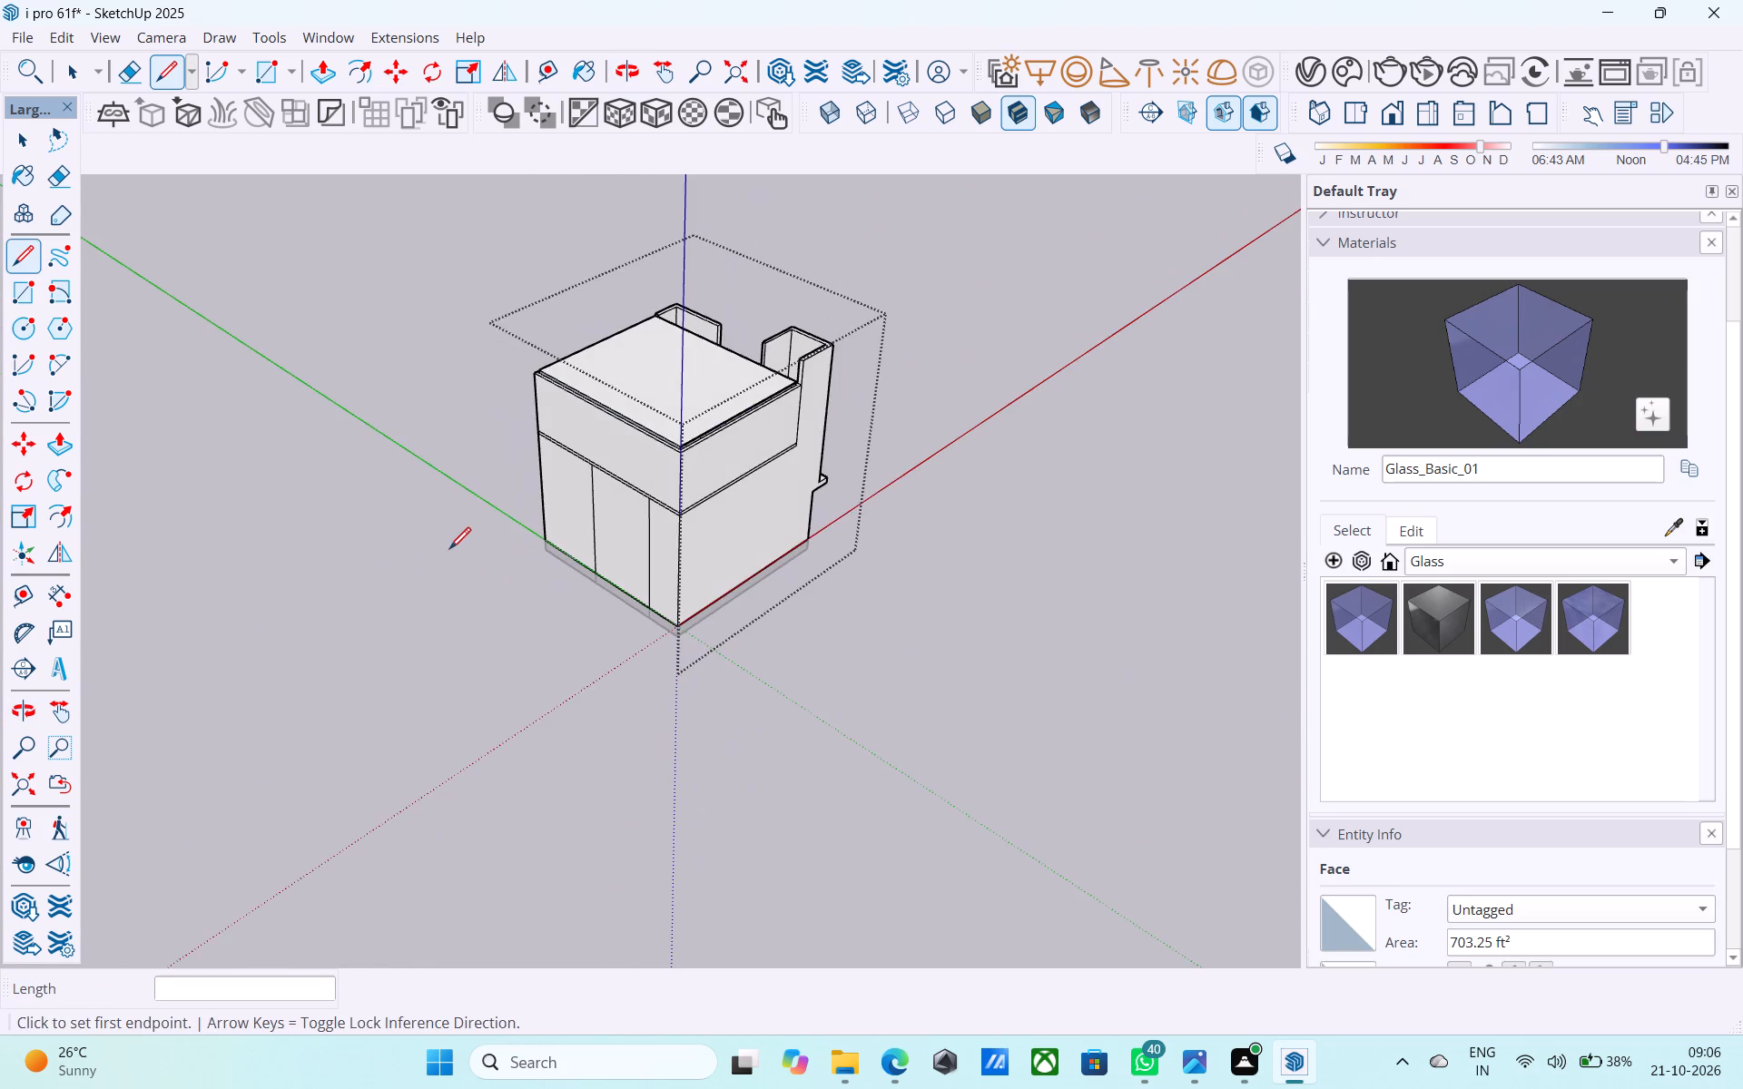
middle_click_drag(822, 492, 301, 498)
scroll(675, 521, "up", 4)
scroll(737, 473, "up", 7)
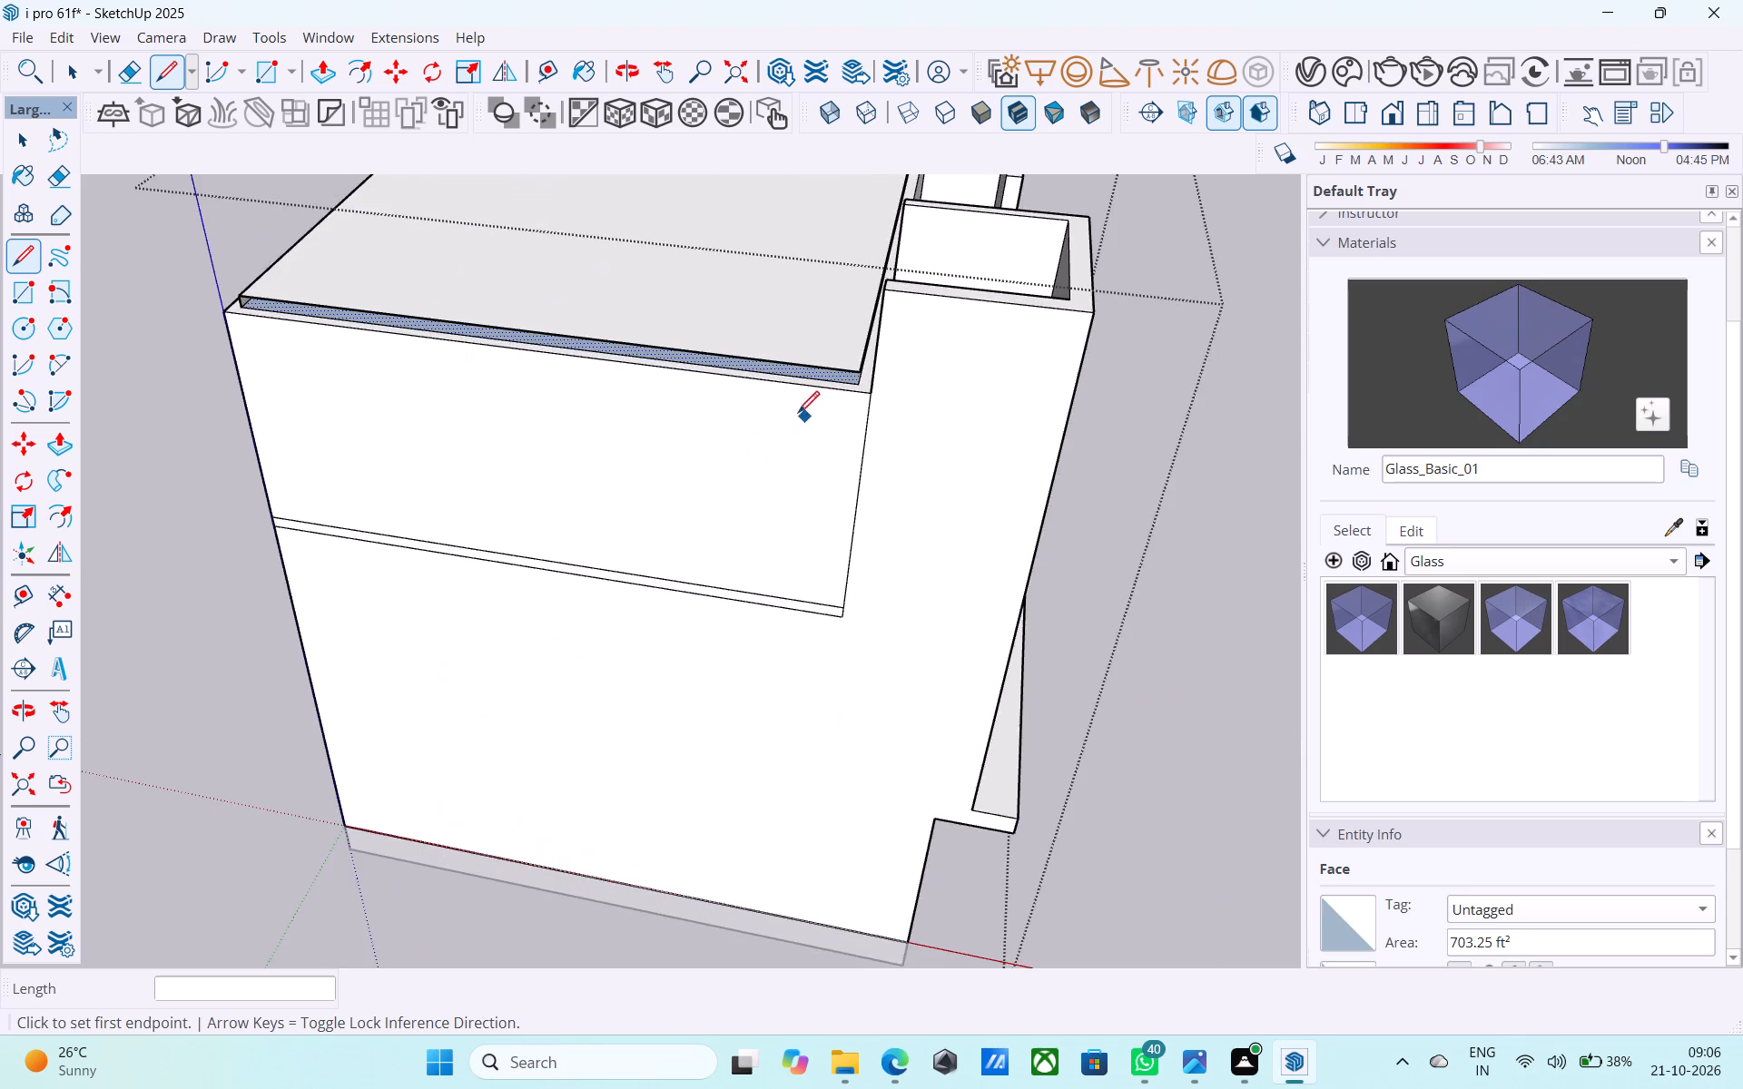
scroll(798, 415, "up", 9)
left_click(891, 376)
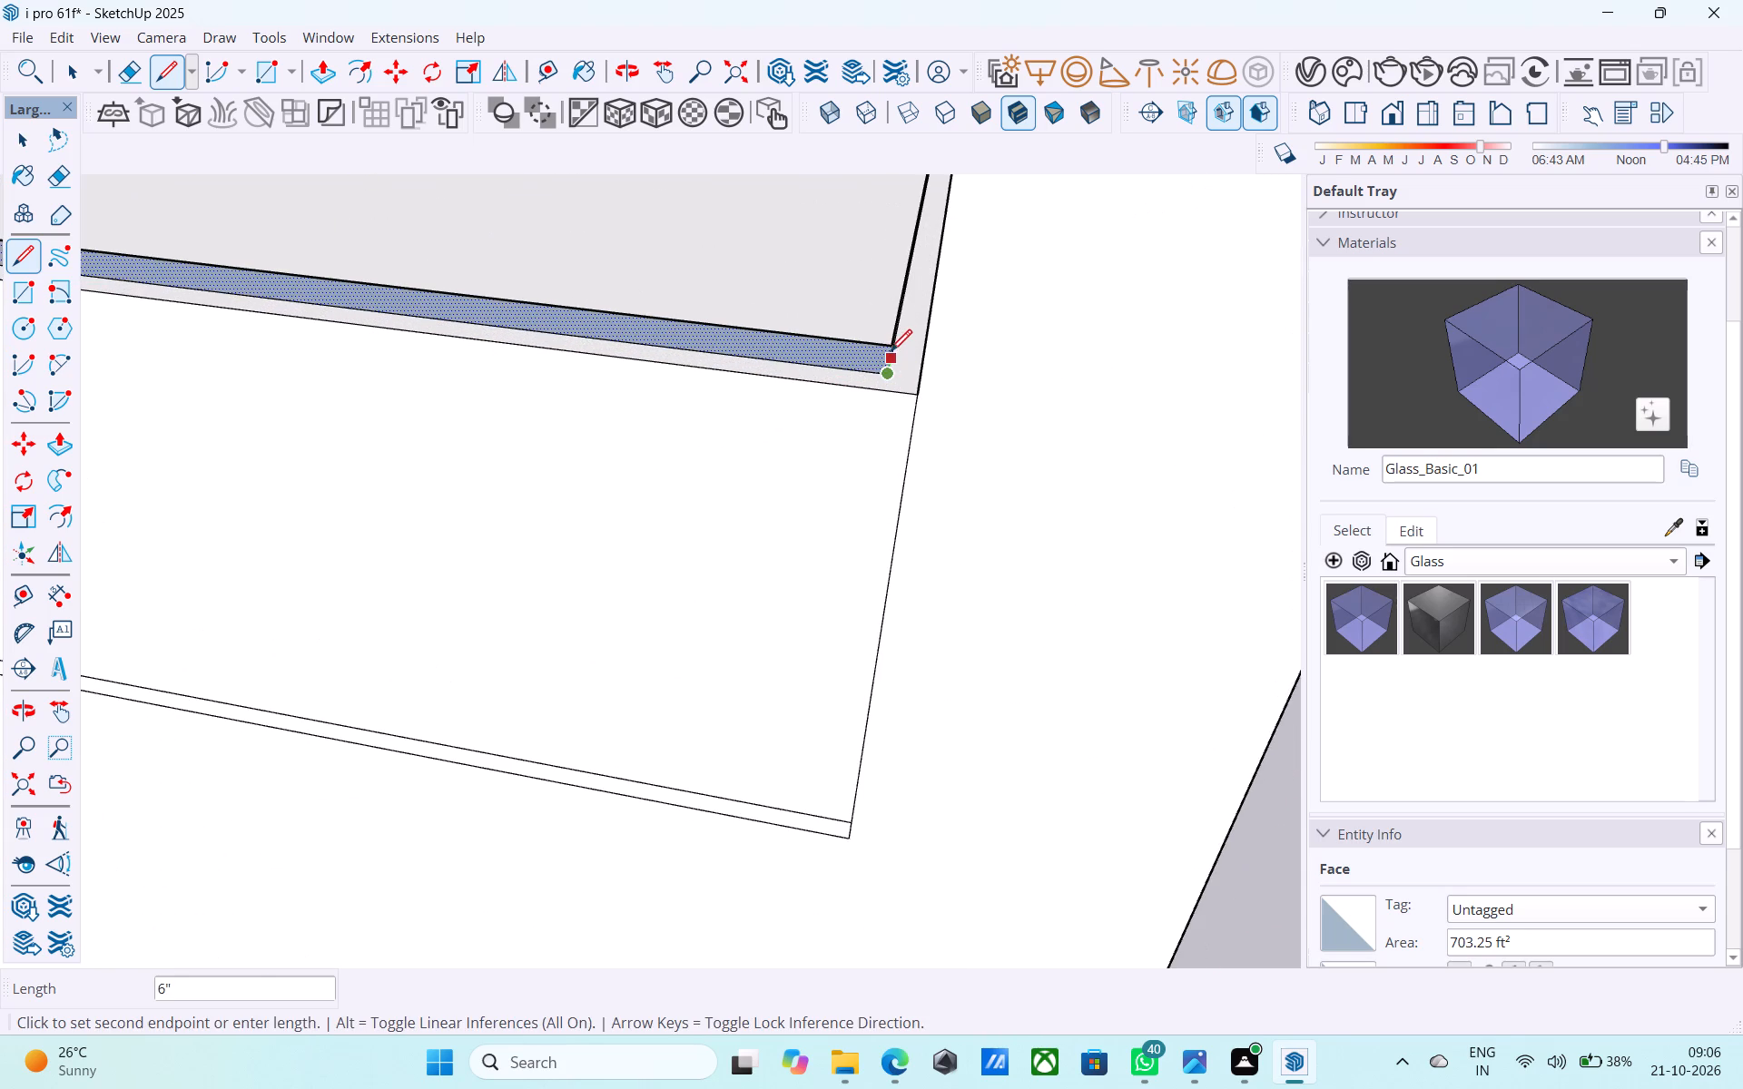
left_click(891, 352)
Reverse the roof slab's edge faces on the corner box wall's side and along the rear.
scroll(901, 397, "down", 5)
scroll(783, 533, "down", 6)
middle_click_drag(846, 594, 1157, 525)
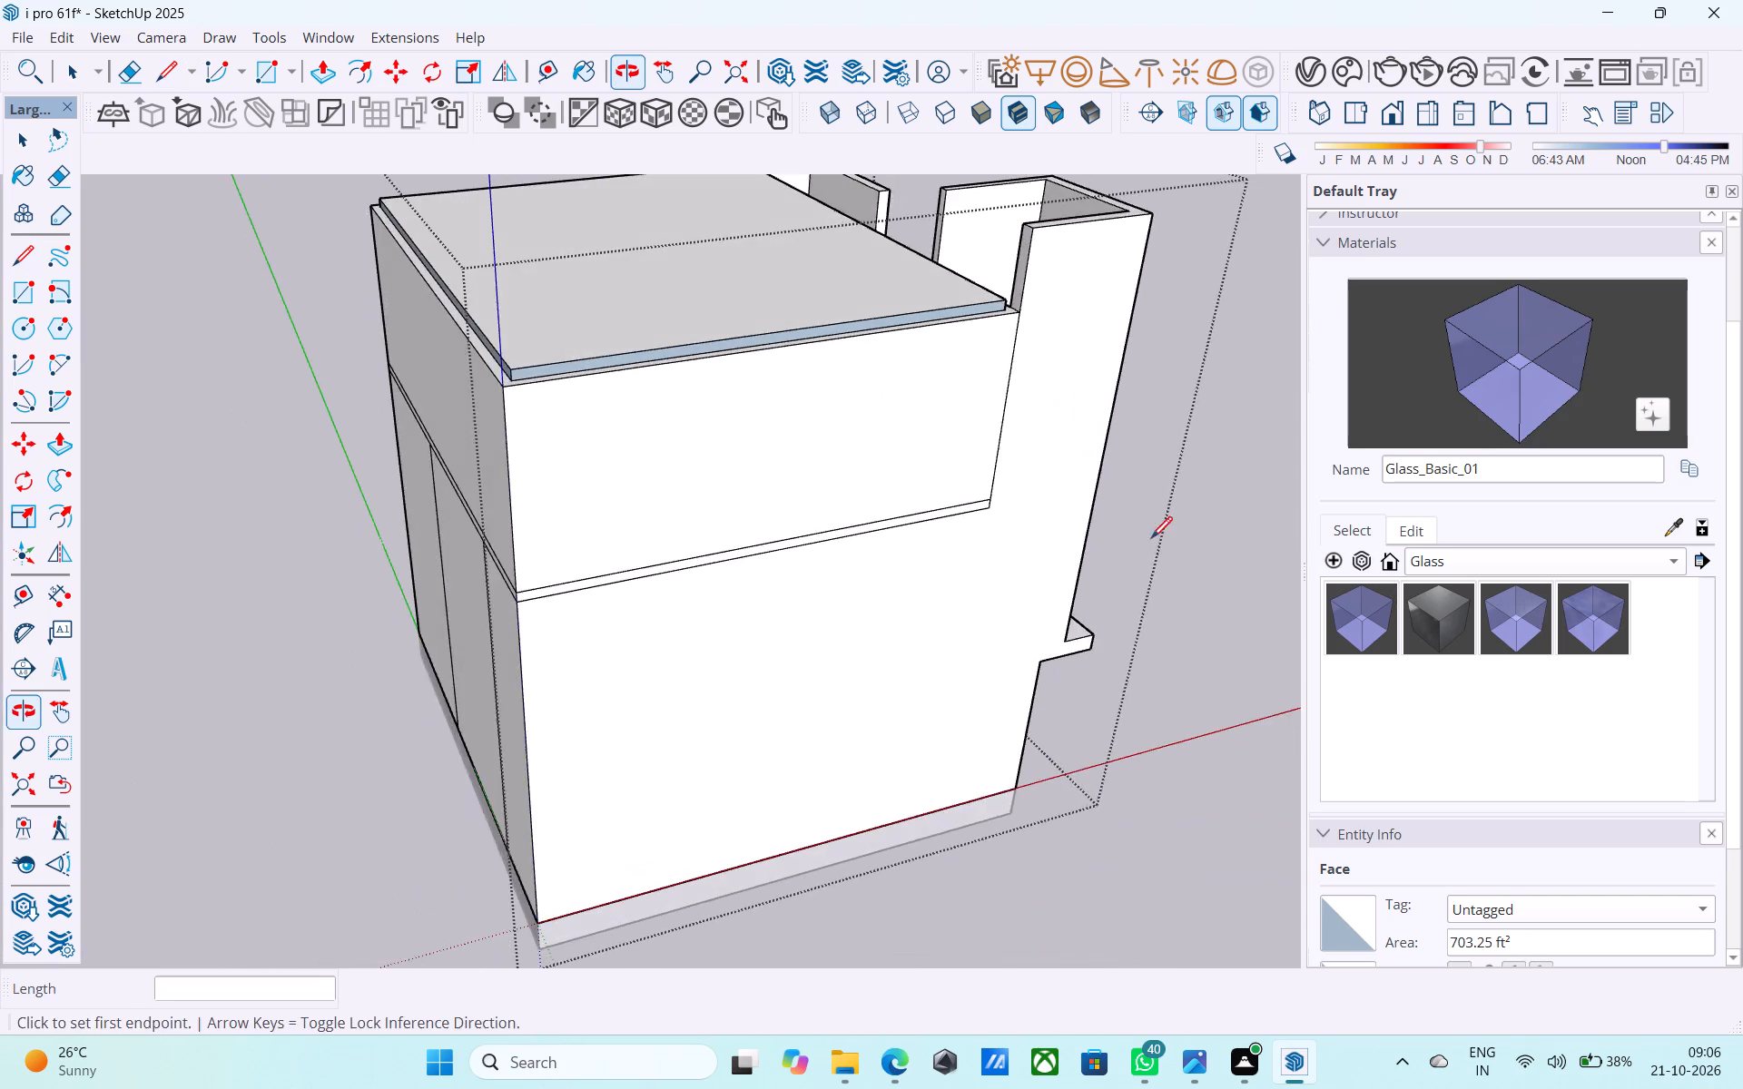
scroll(561, 793, "down", 5)
middle_click_drag(530, 791, 593, 719)
scroll(513, 440, "up", 4)
middle_click_drag(559, 486, 603, 392)
scroll(606, 394, "up", 6)
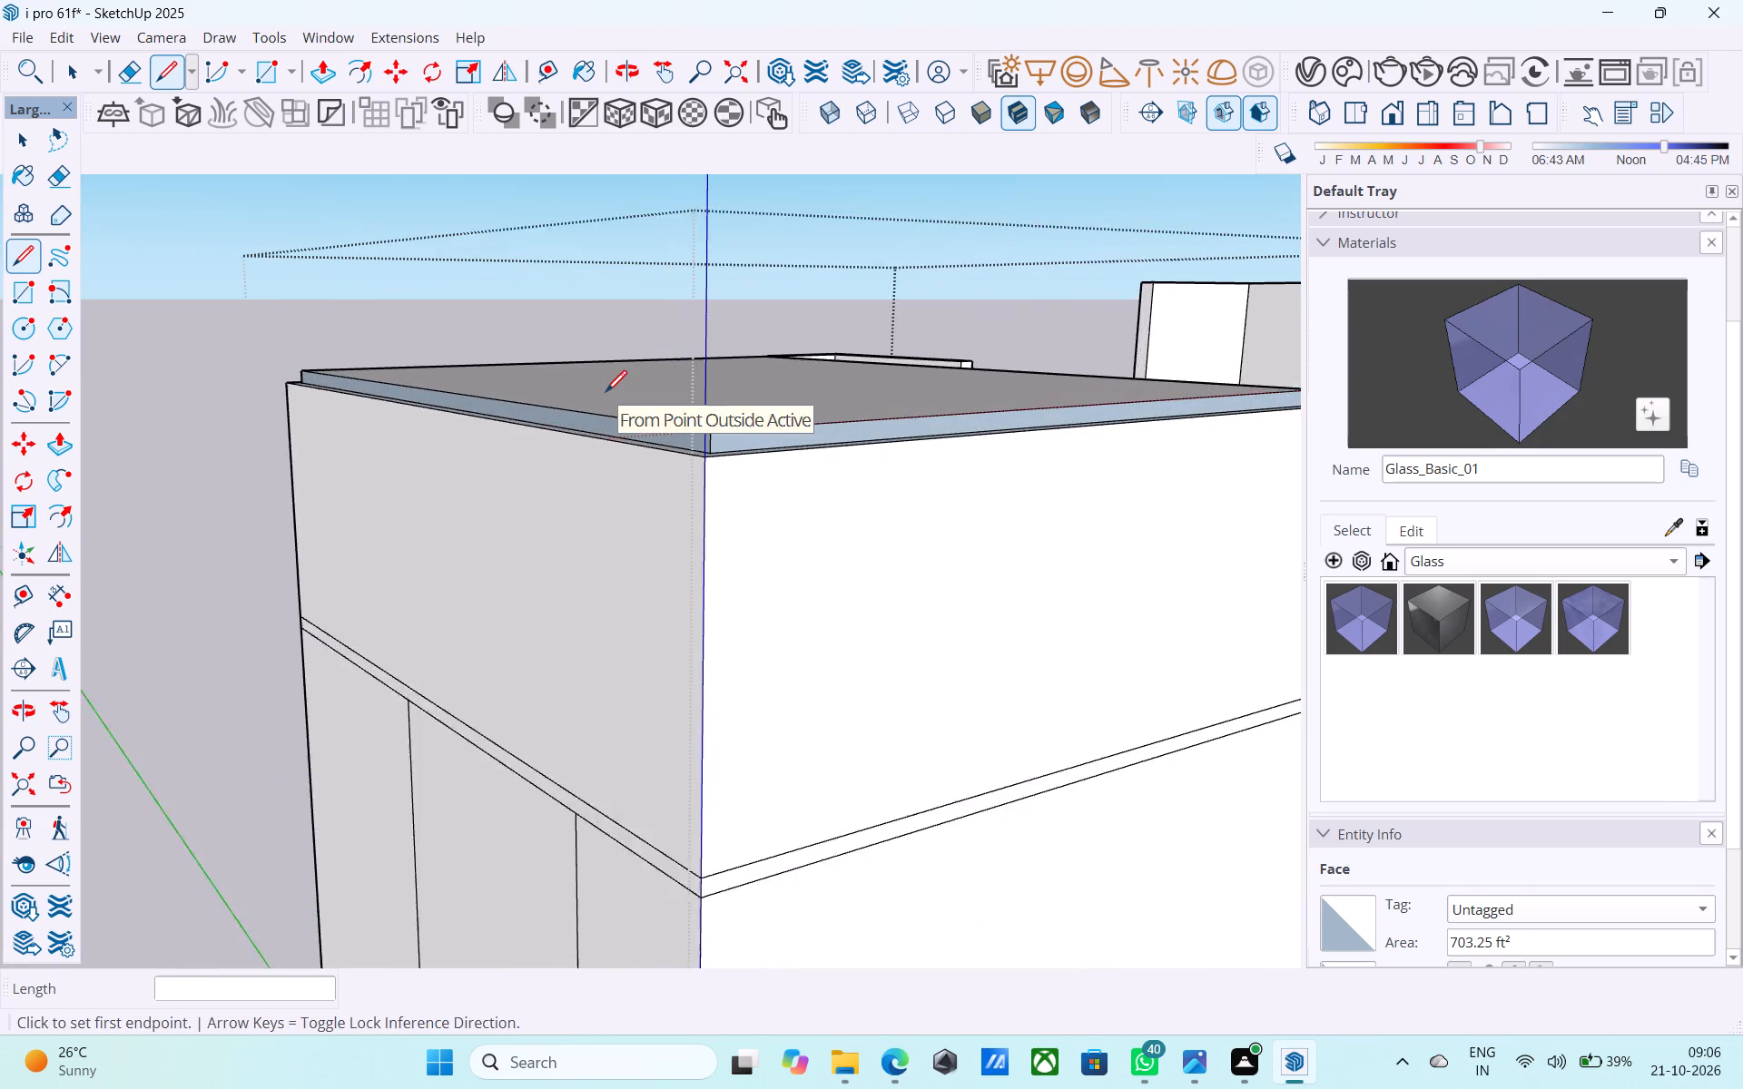
key("space")
middle_click_drag(815, 434, 767, 446)
scroll(766, 455, "up", 6)
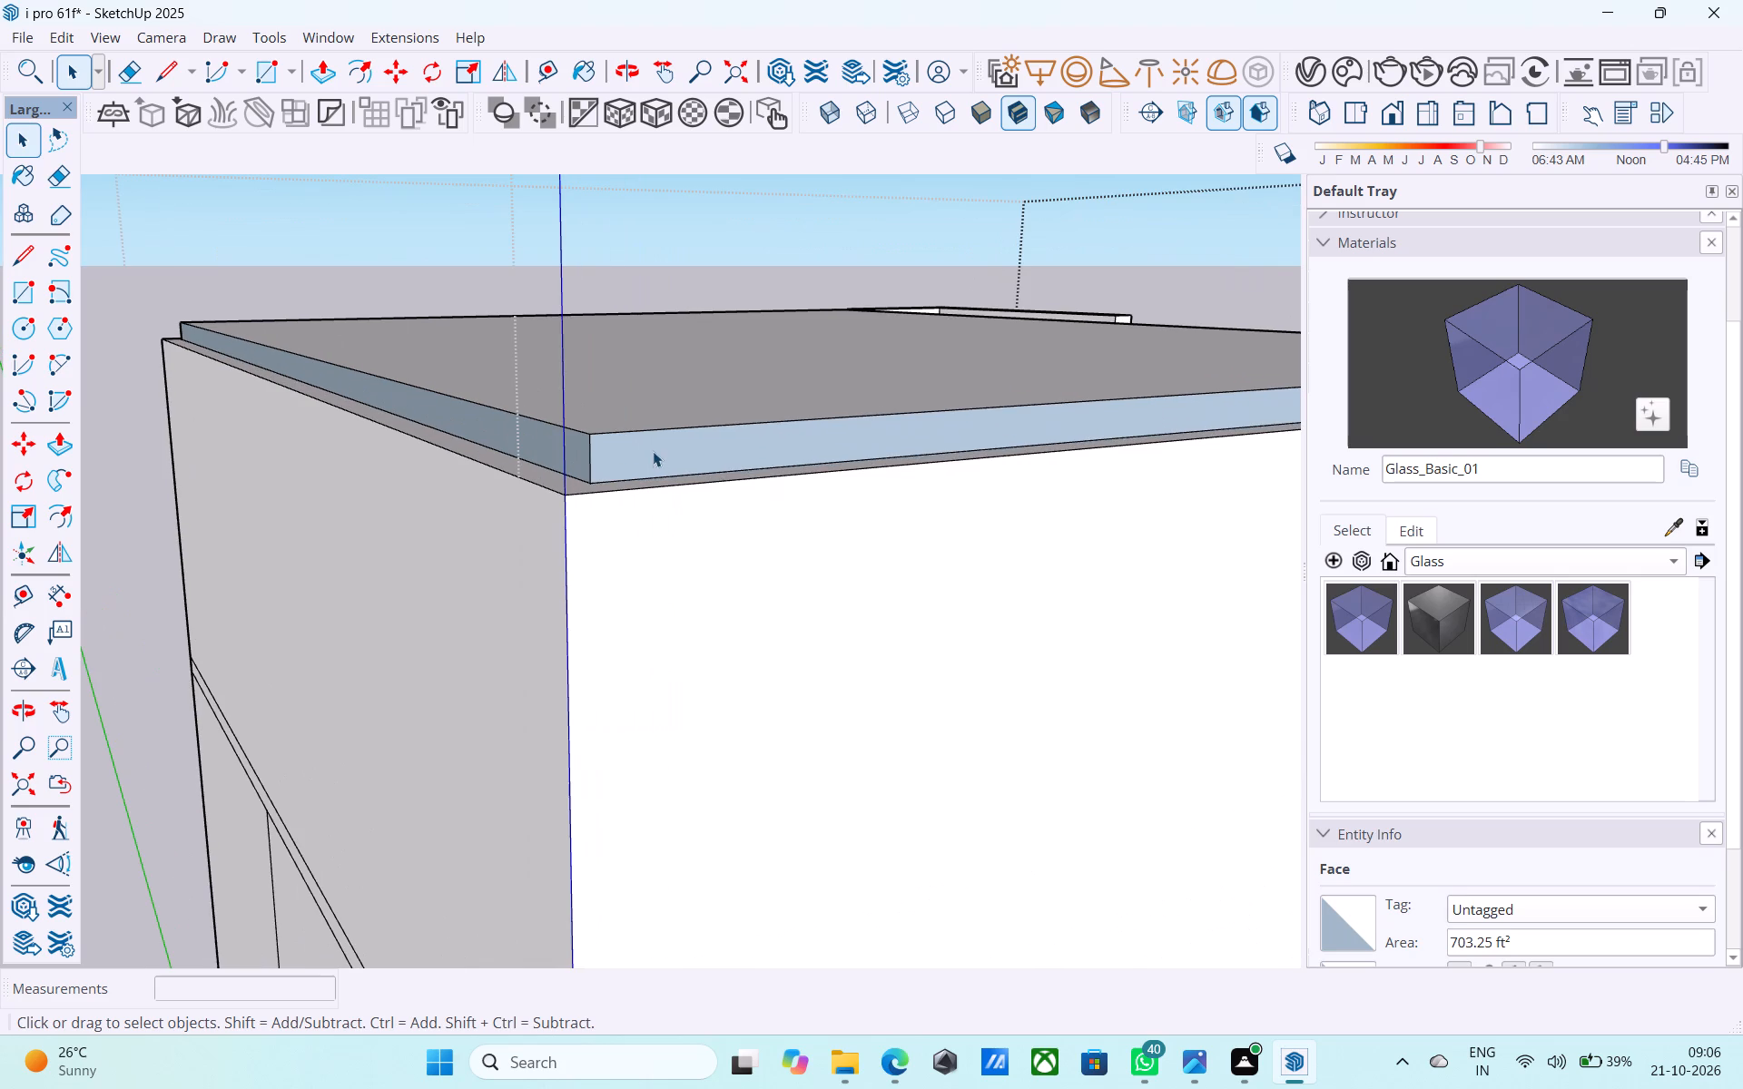
left_click(653, 451)
right_click(653, 451)
left_click(749, 754)
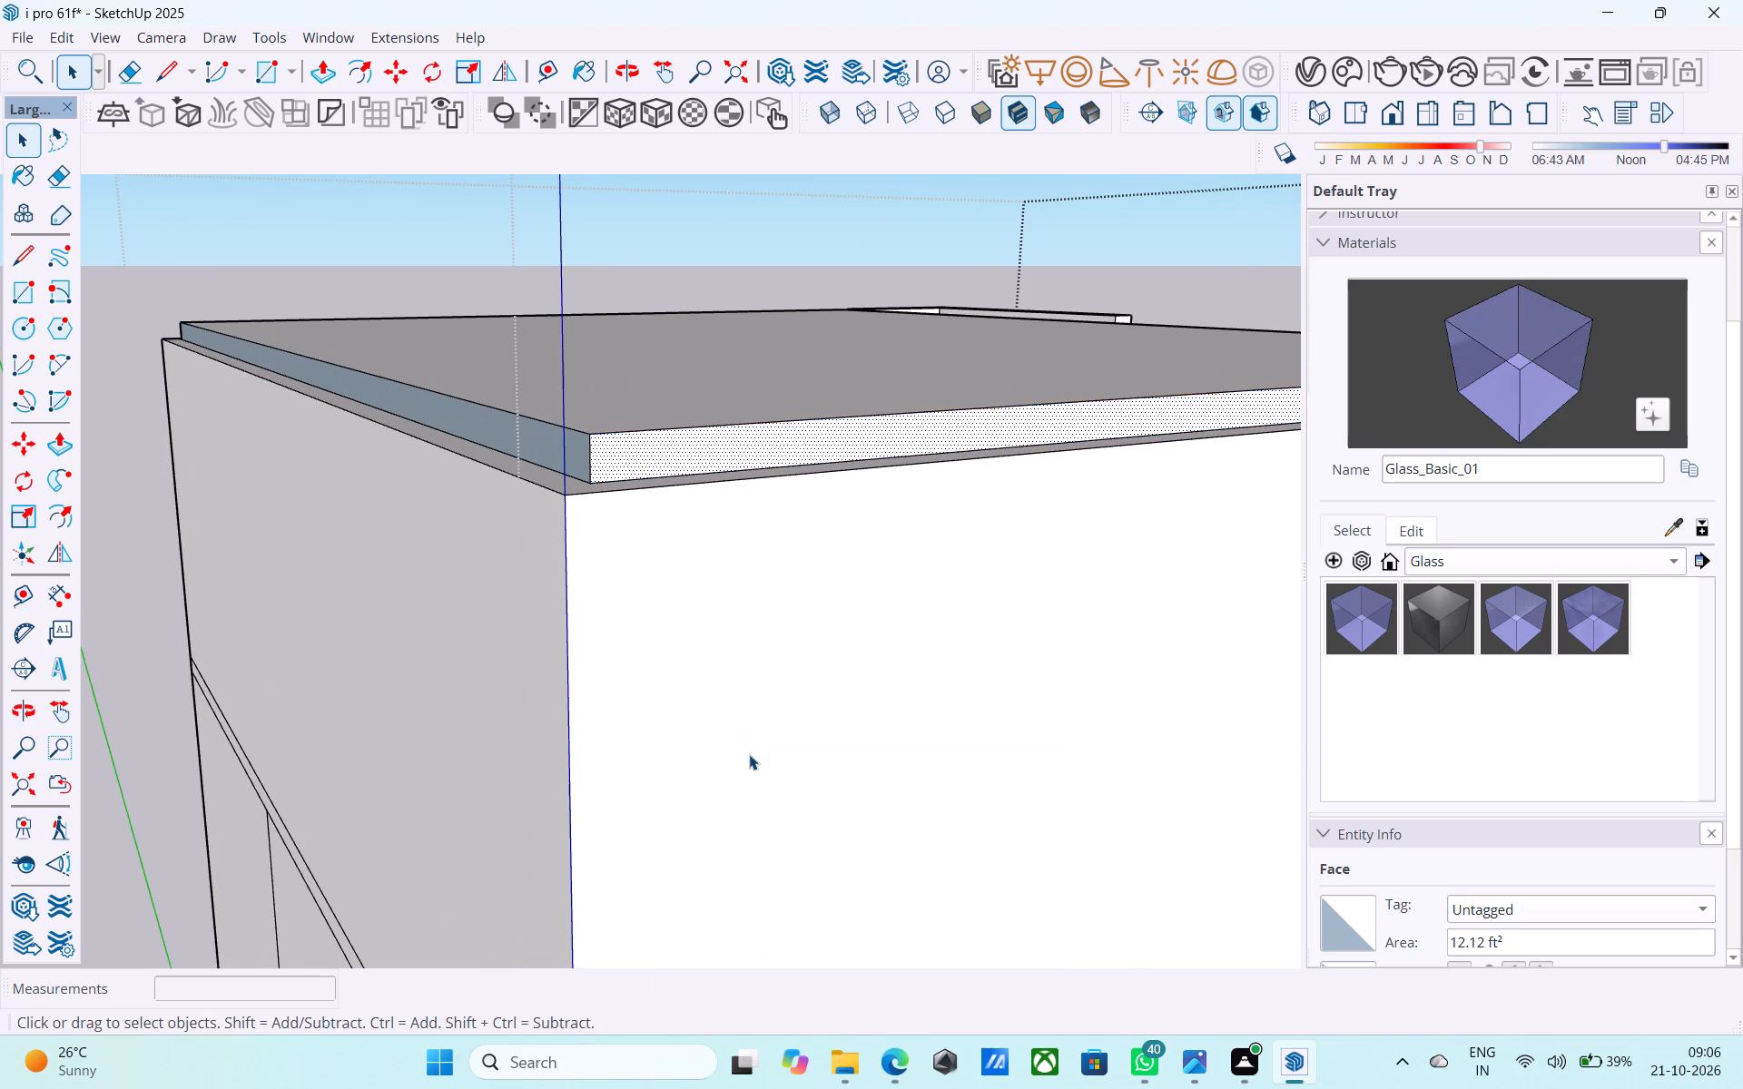
left_click(572, 461)
right_click(572, 460)
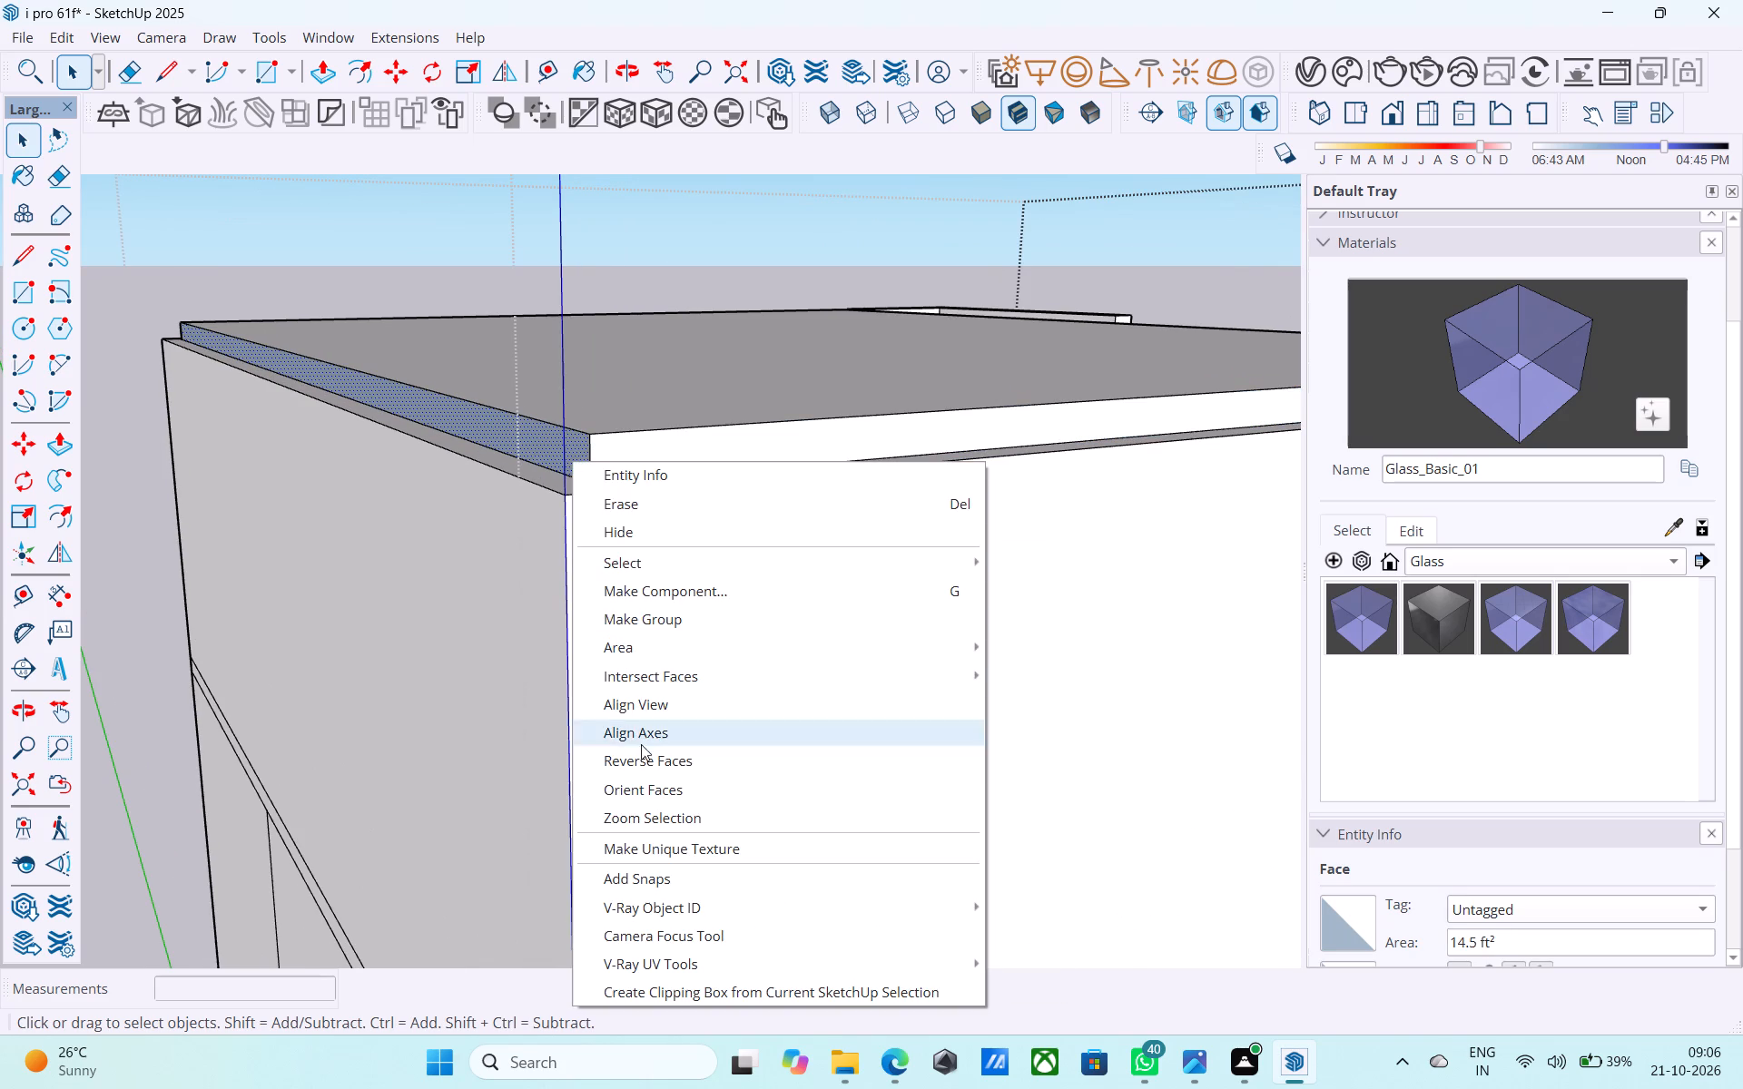
left_click(645, 758)
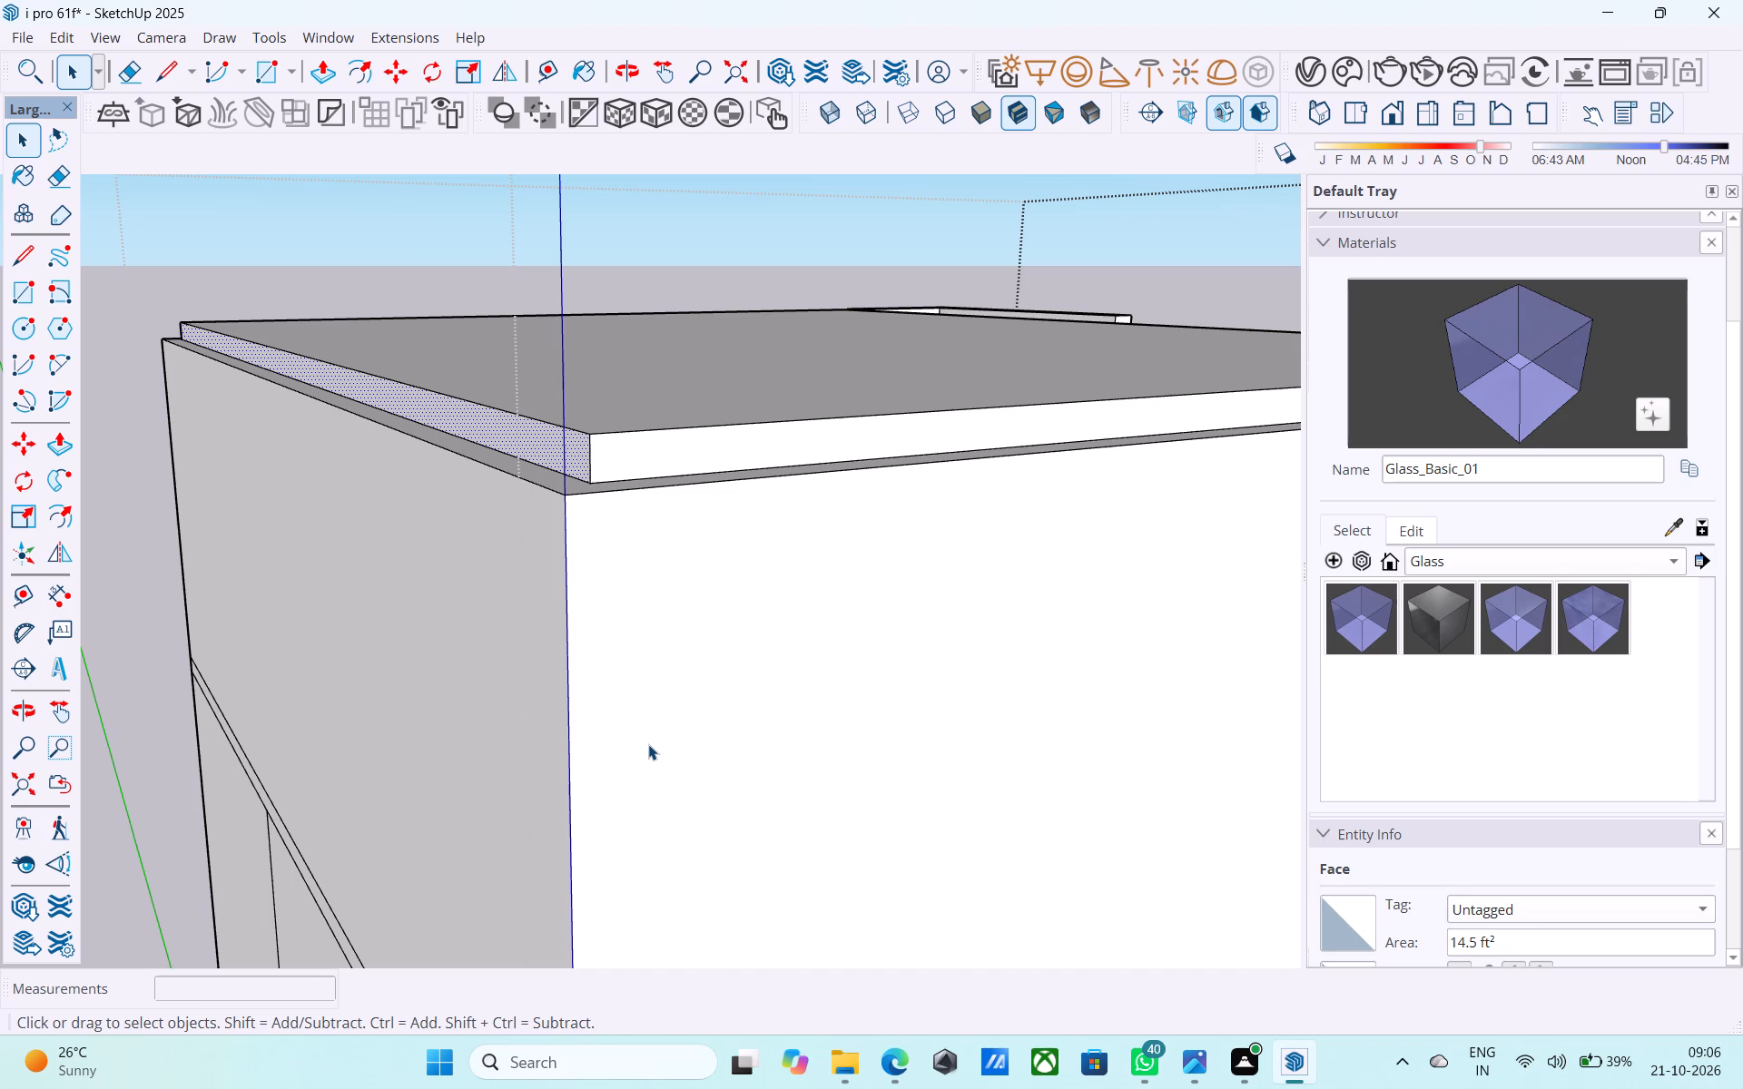
Reverse the roof slab's edge faces along the front and on the projecting wall's side.
scroll(648, 744, "down", 5)
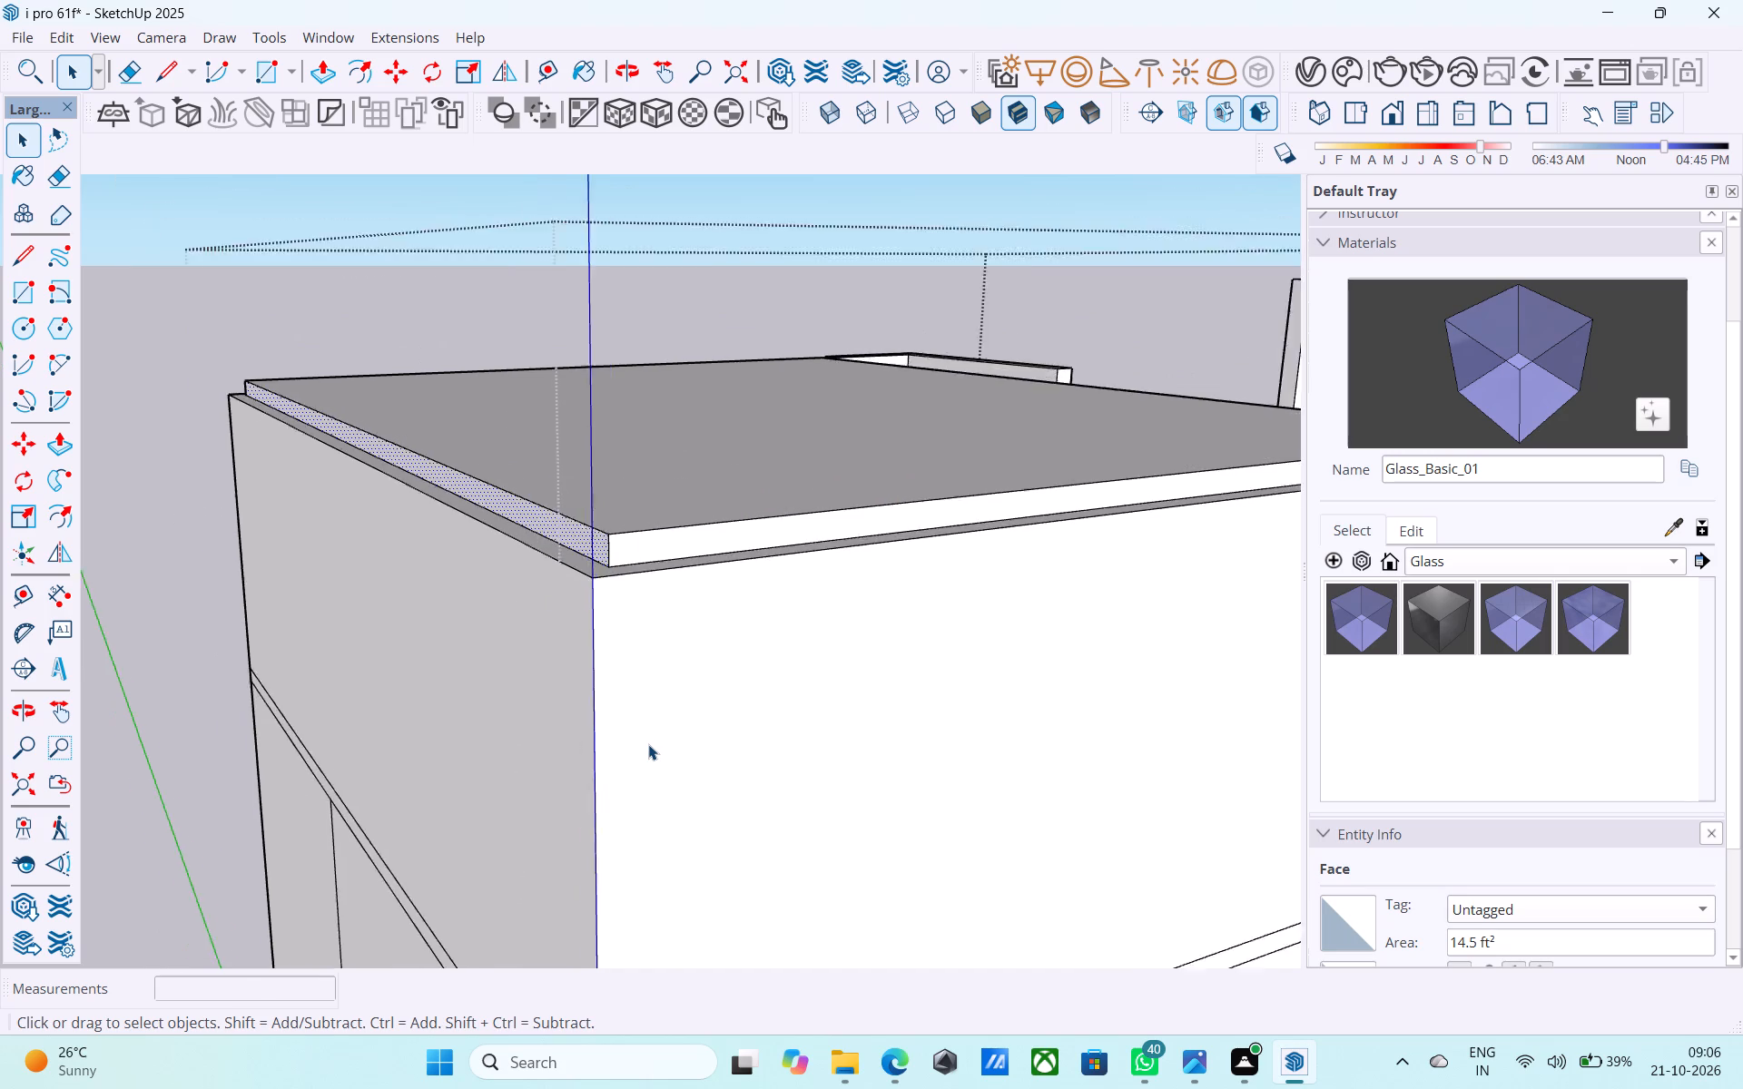
scroll(648, 747, "down", 9)
middle_click_drag(499, 783, 1168, 778)
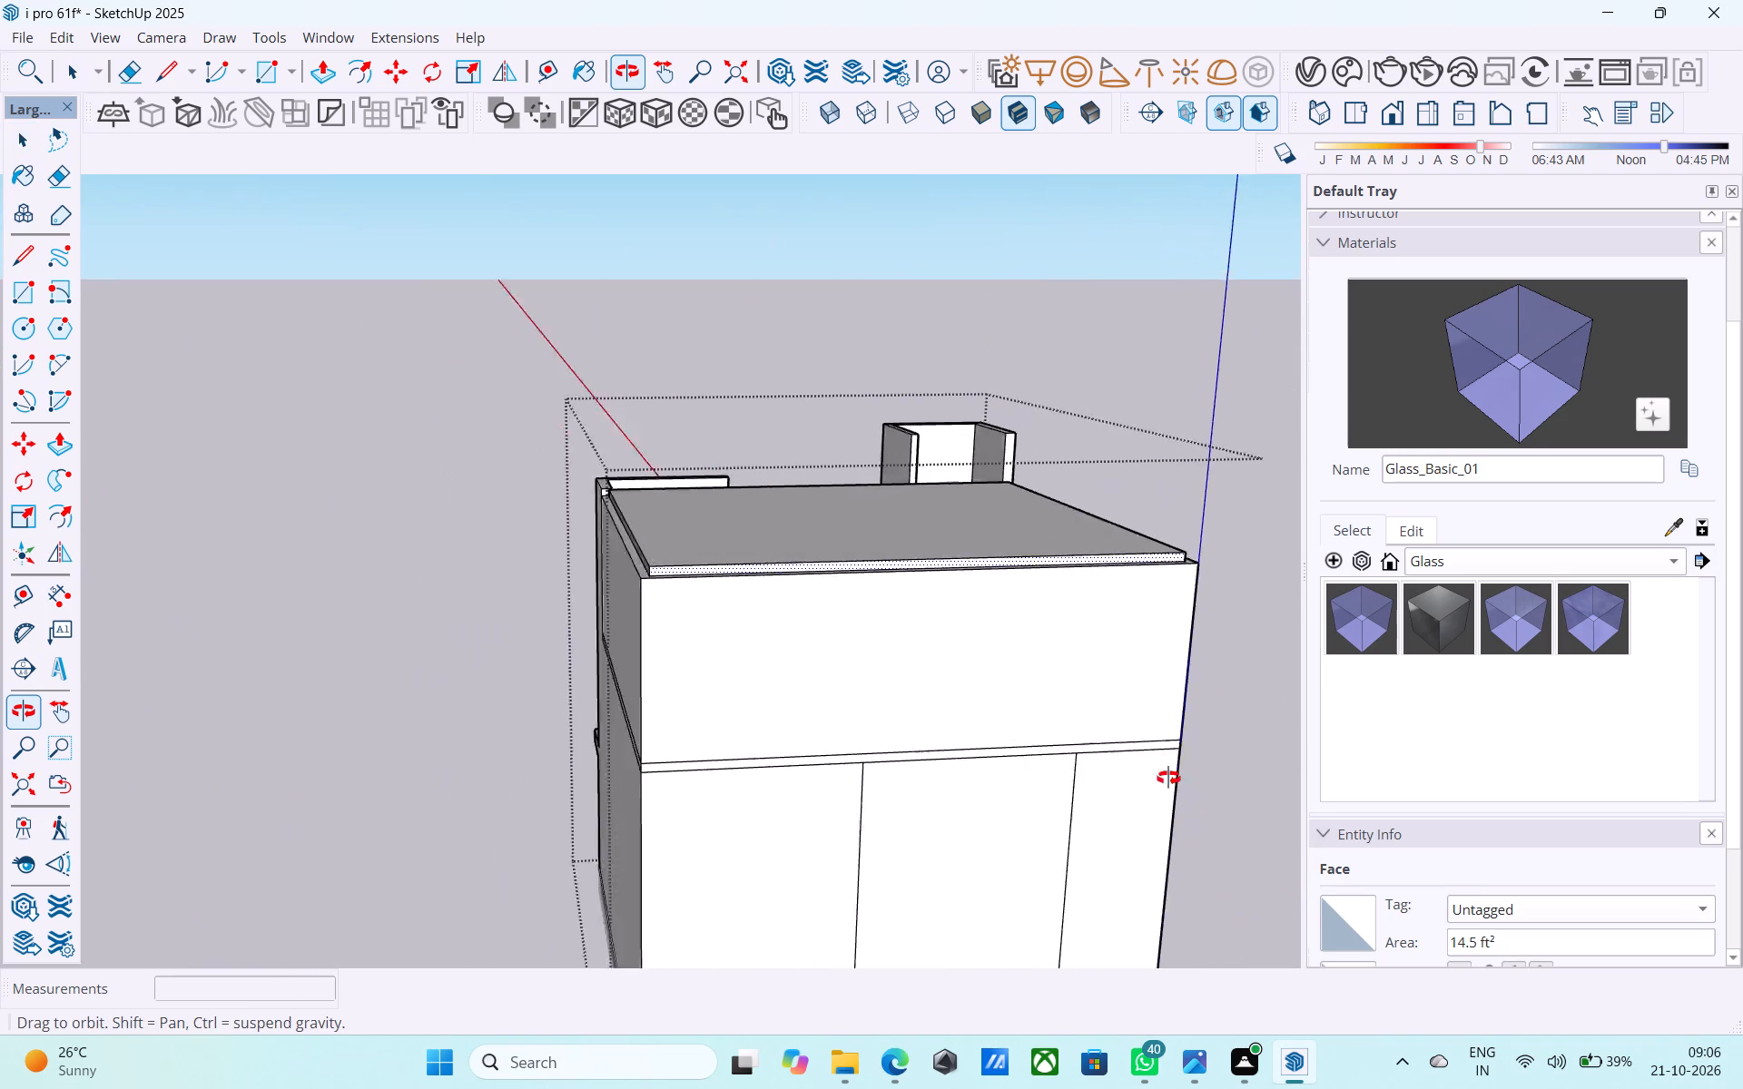
middle_click_drag(1168, 778, 1285, 775)
middle_click_drag(529, 774, 1222, 819)
scroll(810, 501, "up", 4)
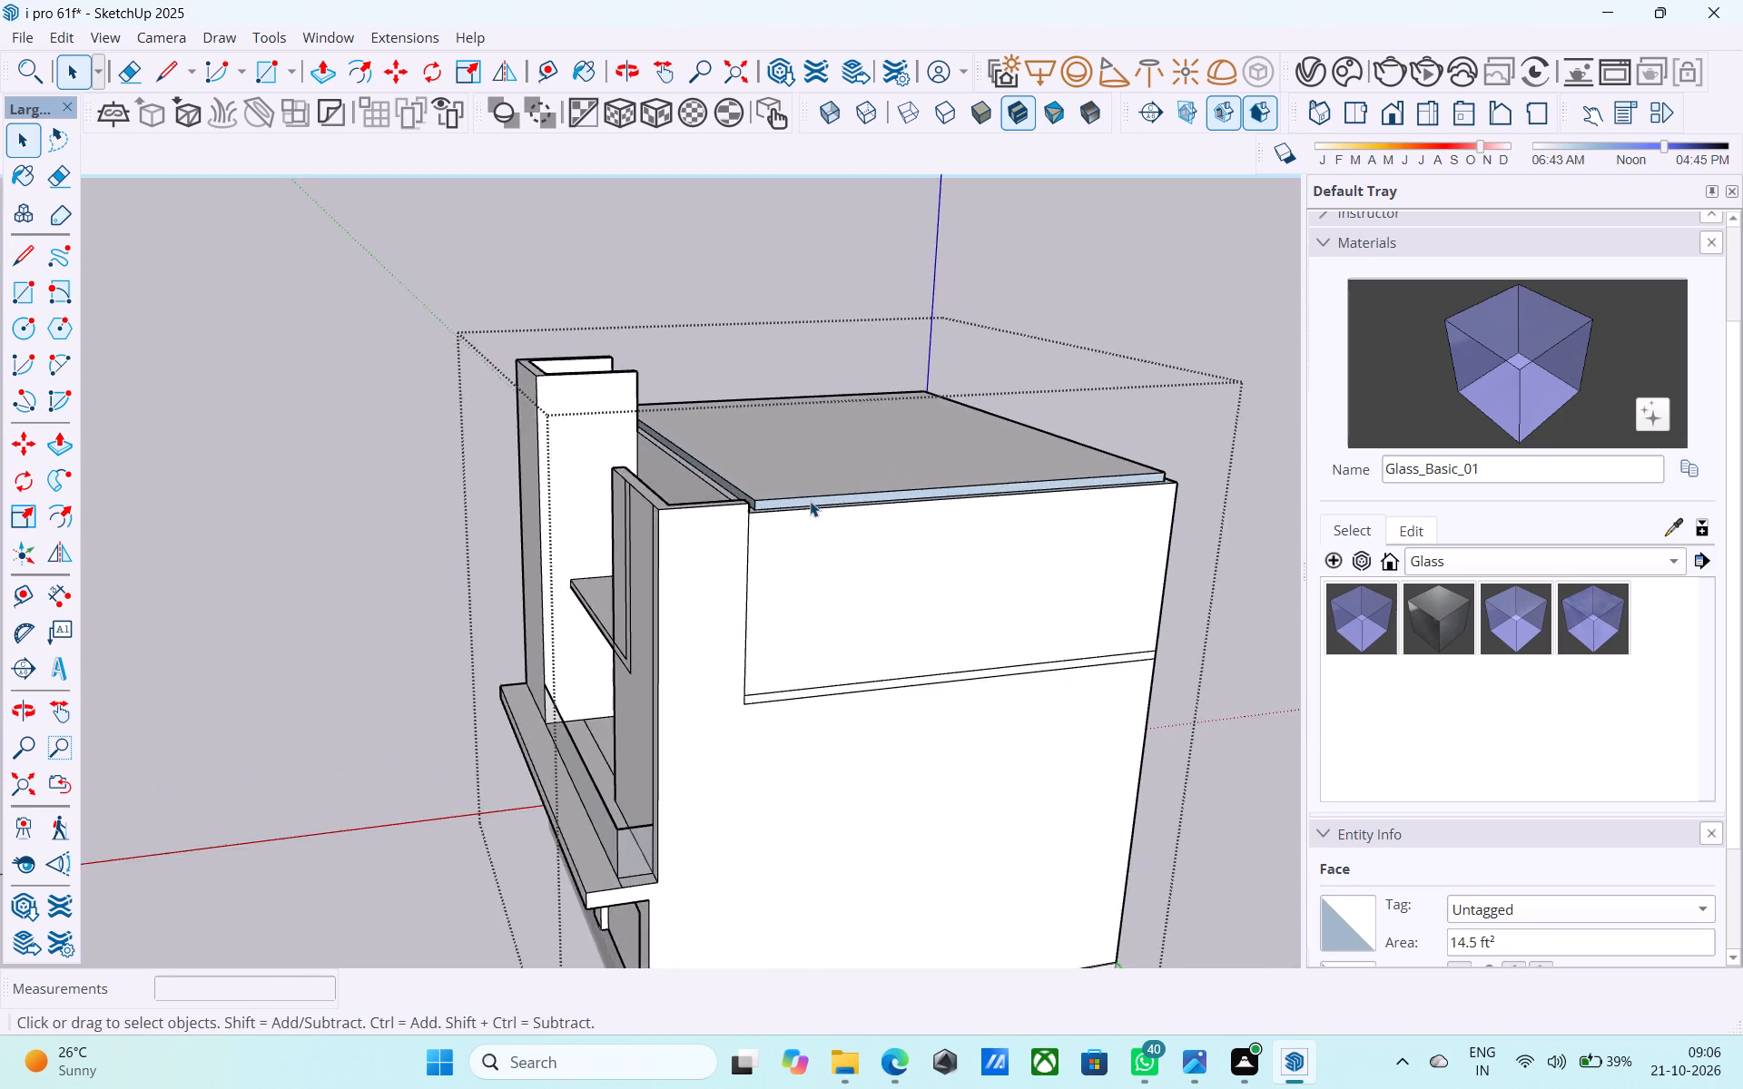
scroll(810, 501, "up", 14)
left_click(709, 505)
right_click(709, 505)
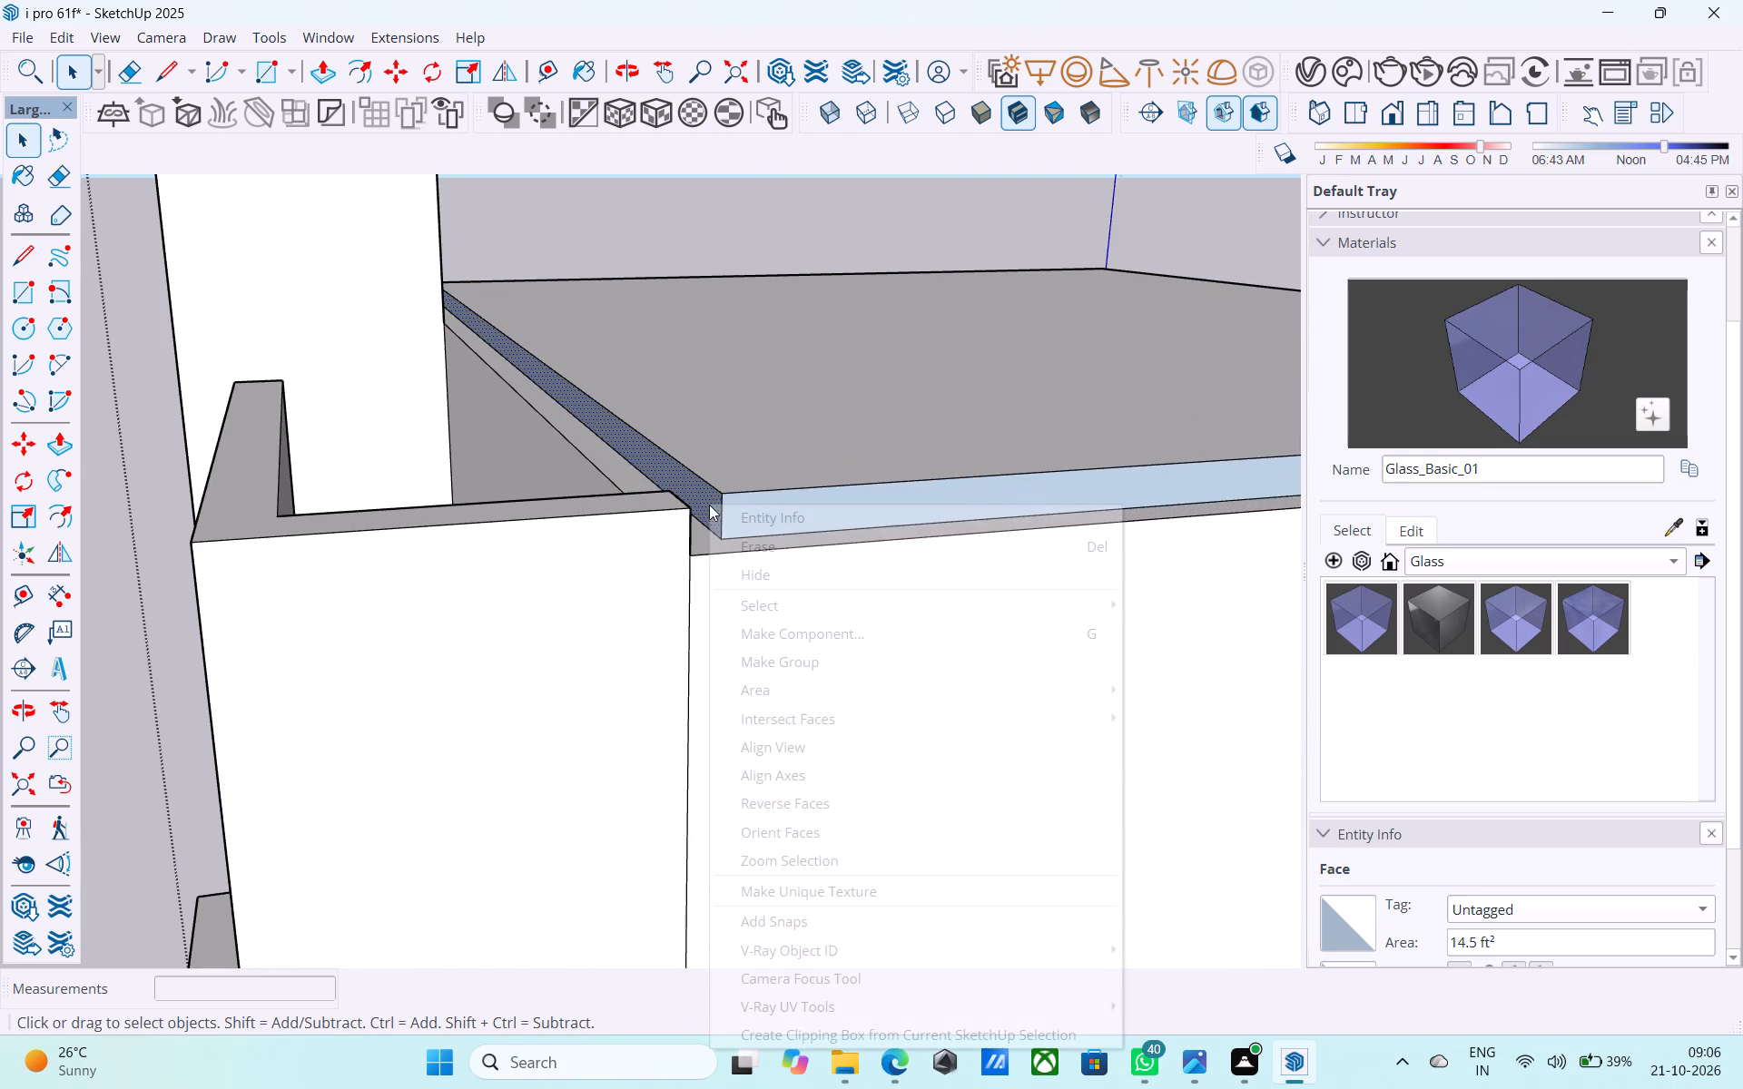
left_click(794, 792)
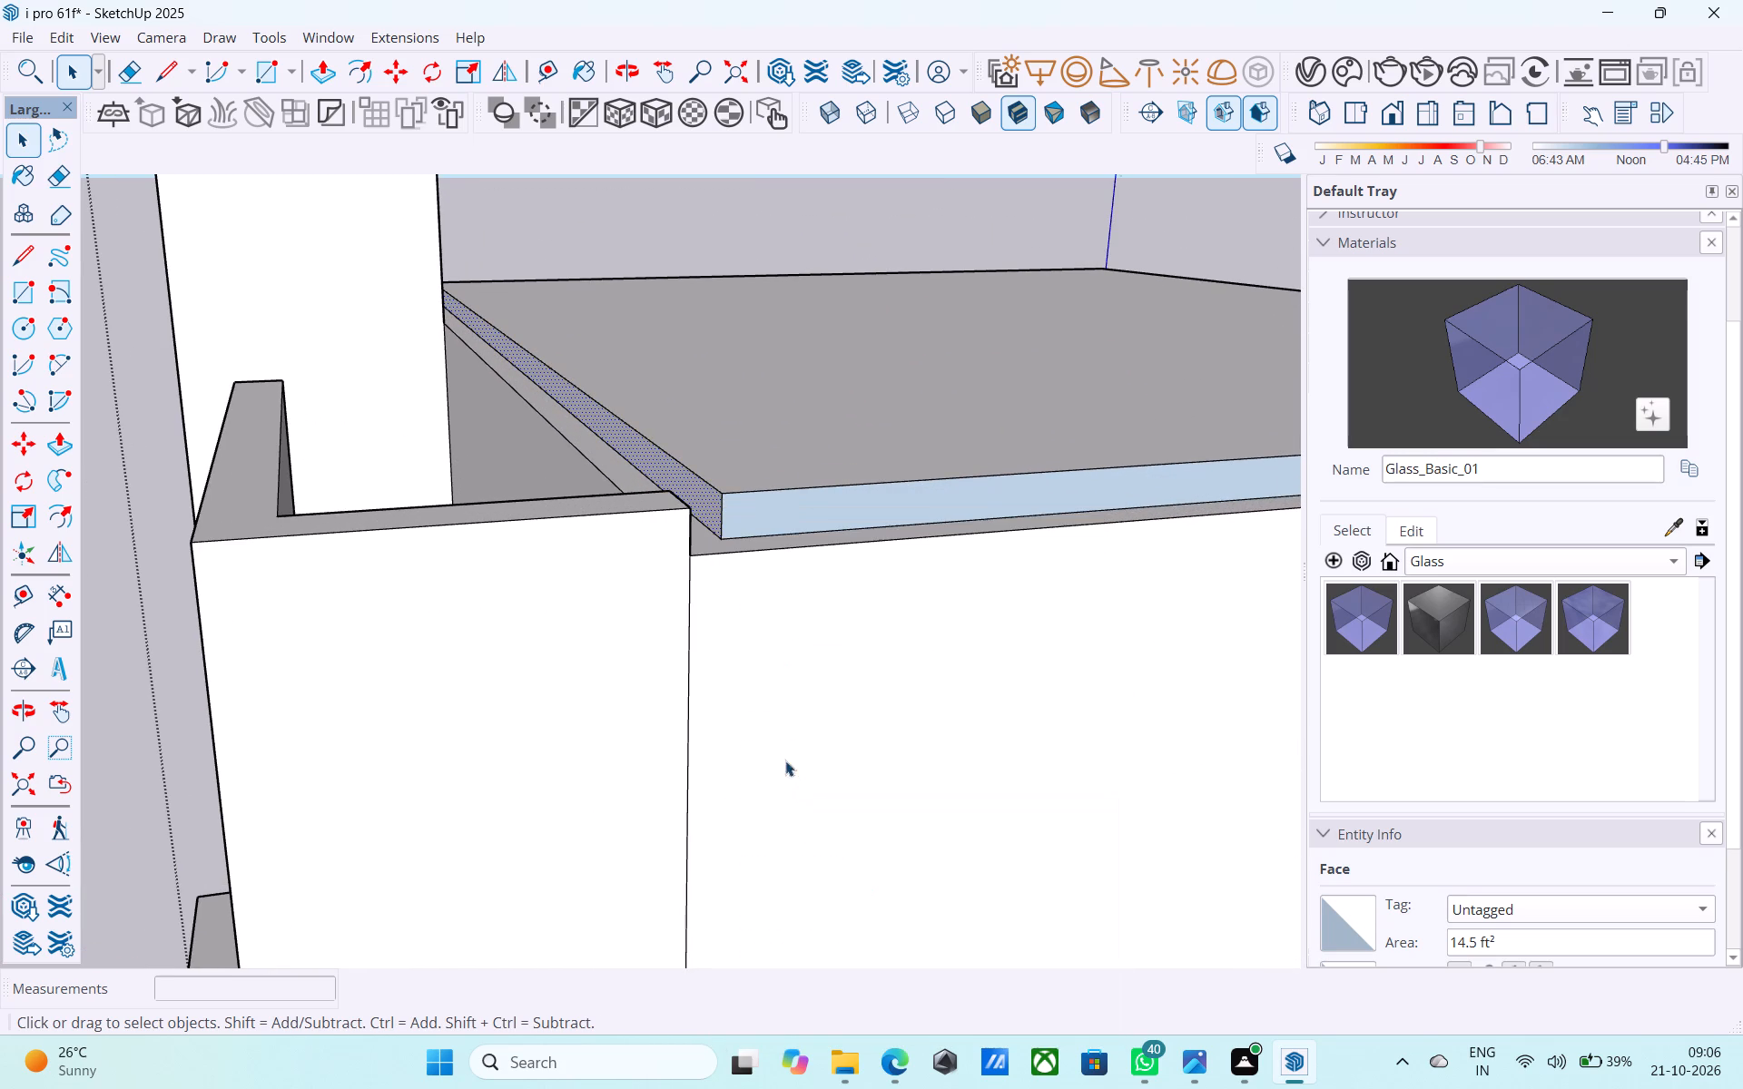
left_click(780, 522)
right_click(780, 522)
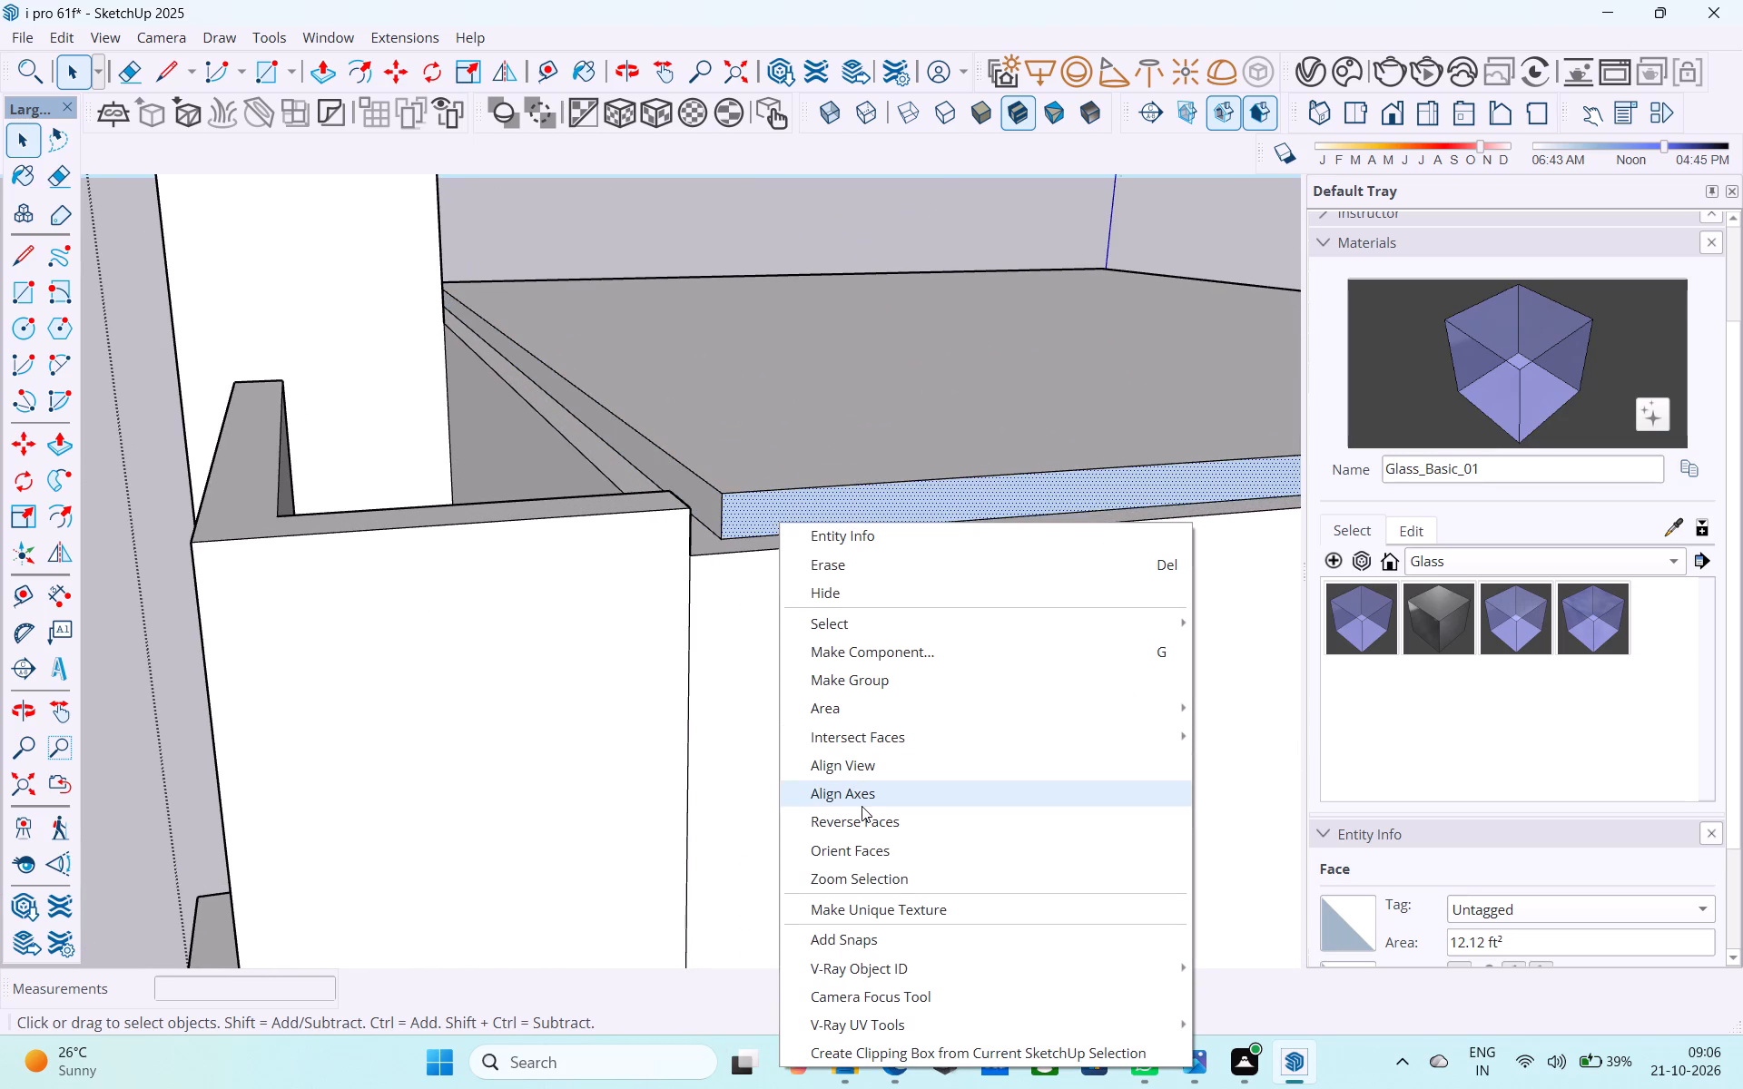
left_click(863, 814)
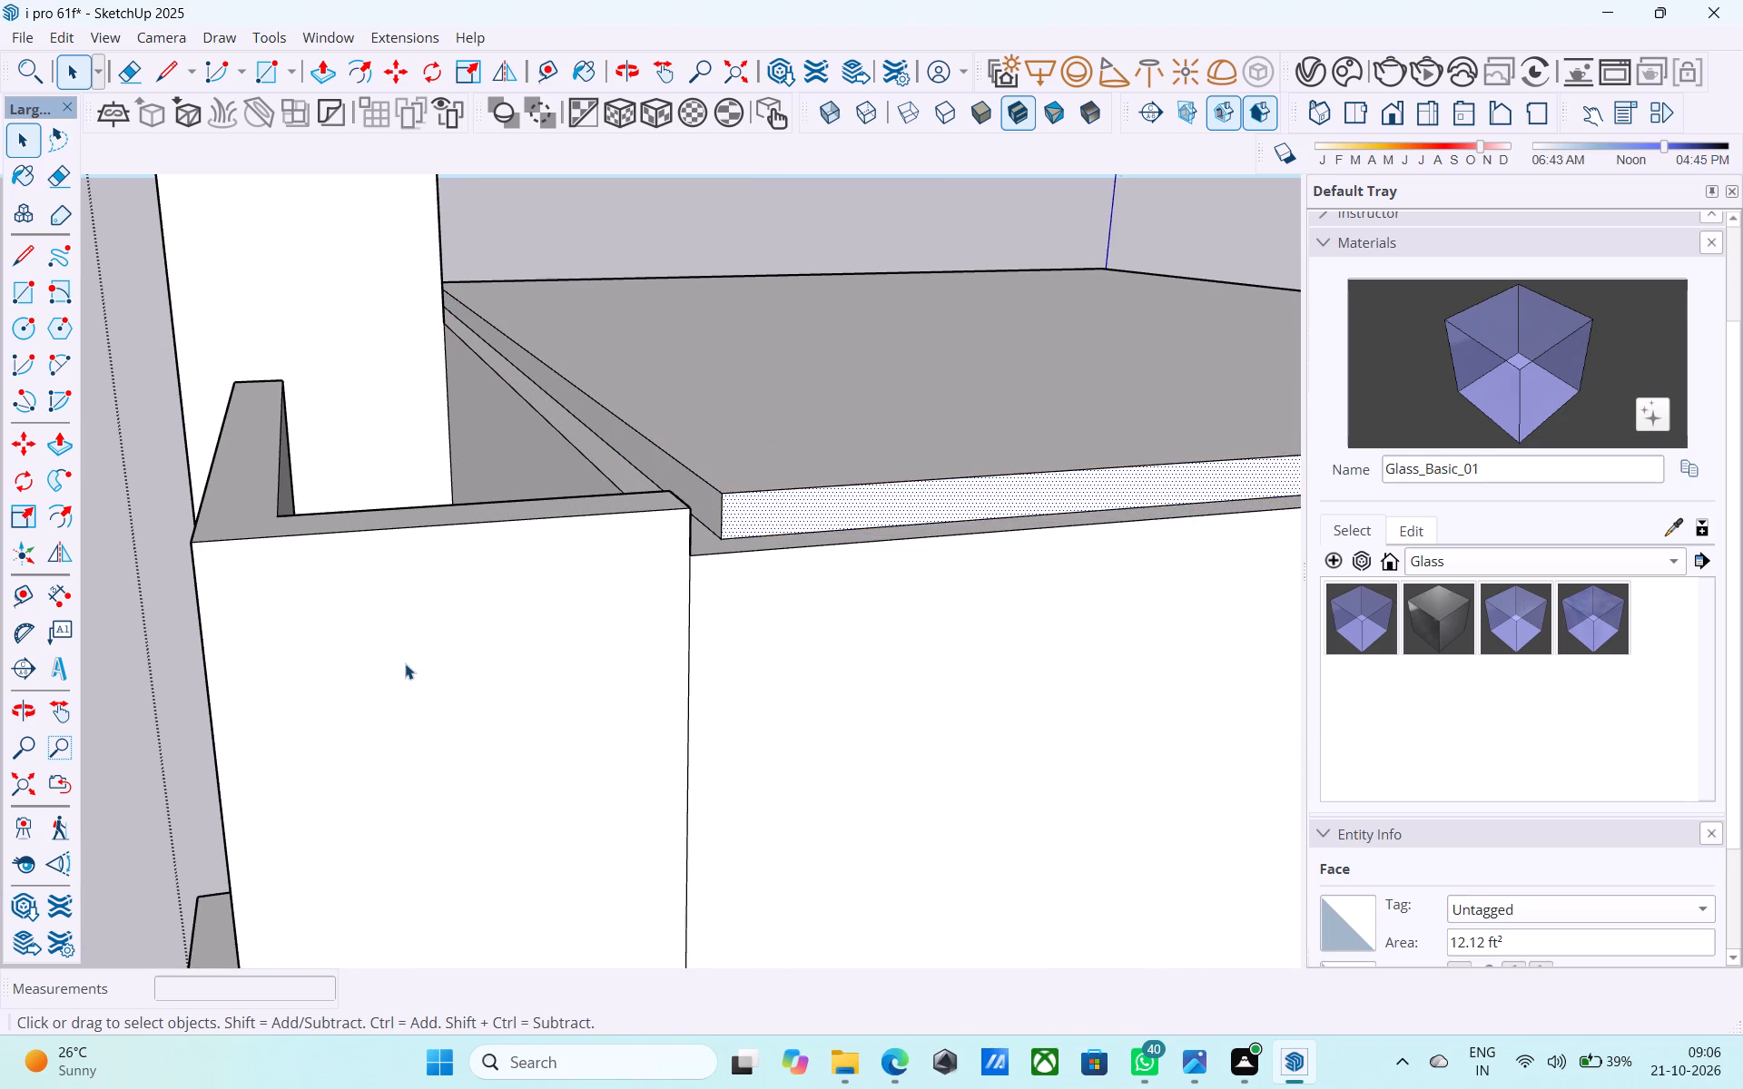
Push/Pull the roof slab's rear edge face outward 6" to the rear wall's outer face.
scroll(396, 662, "down", 7)
scroll(320, 640, "down", 12)
middle_click_drag(940, 1085, 431, 983)
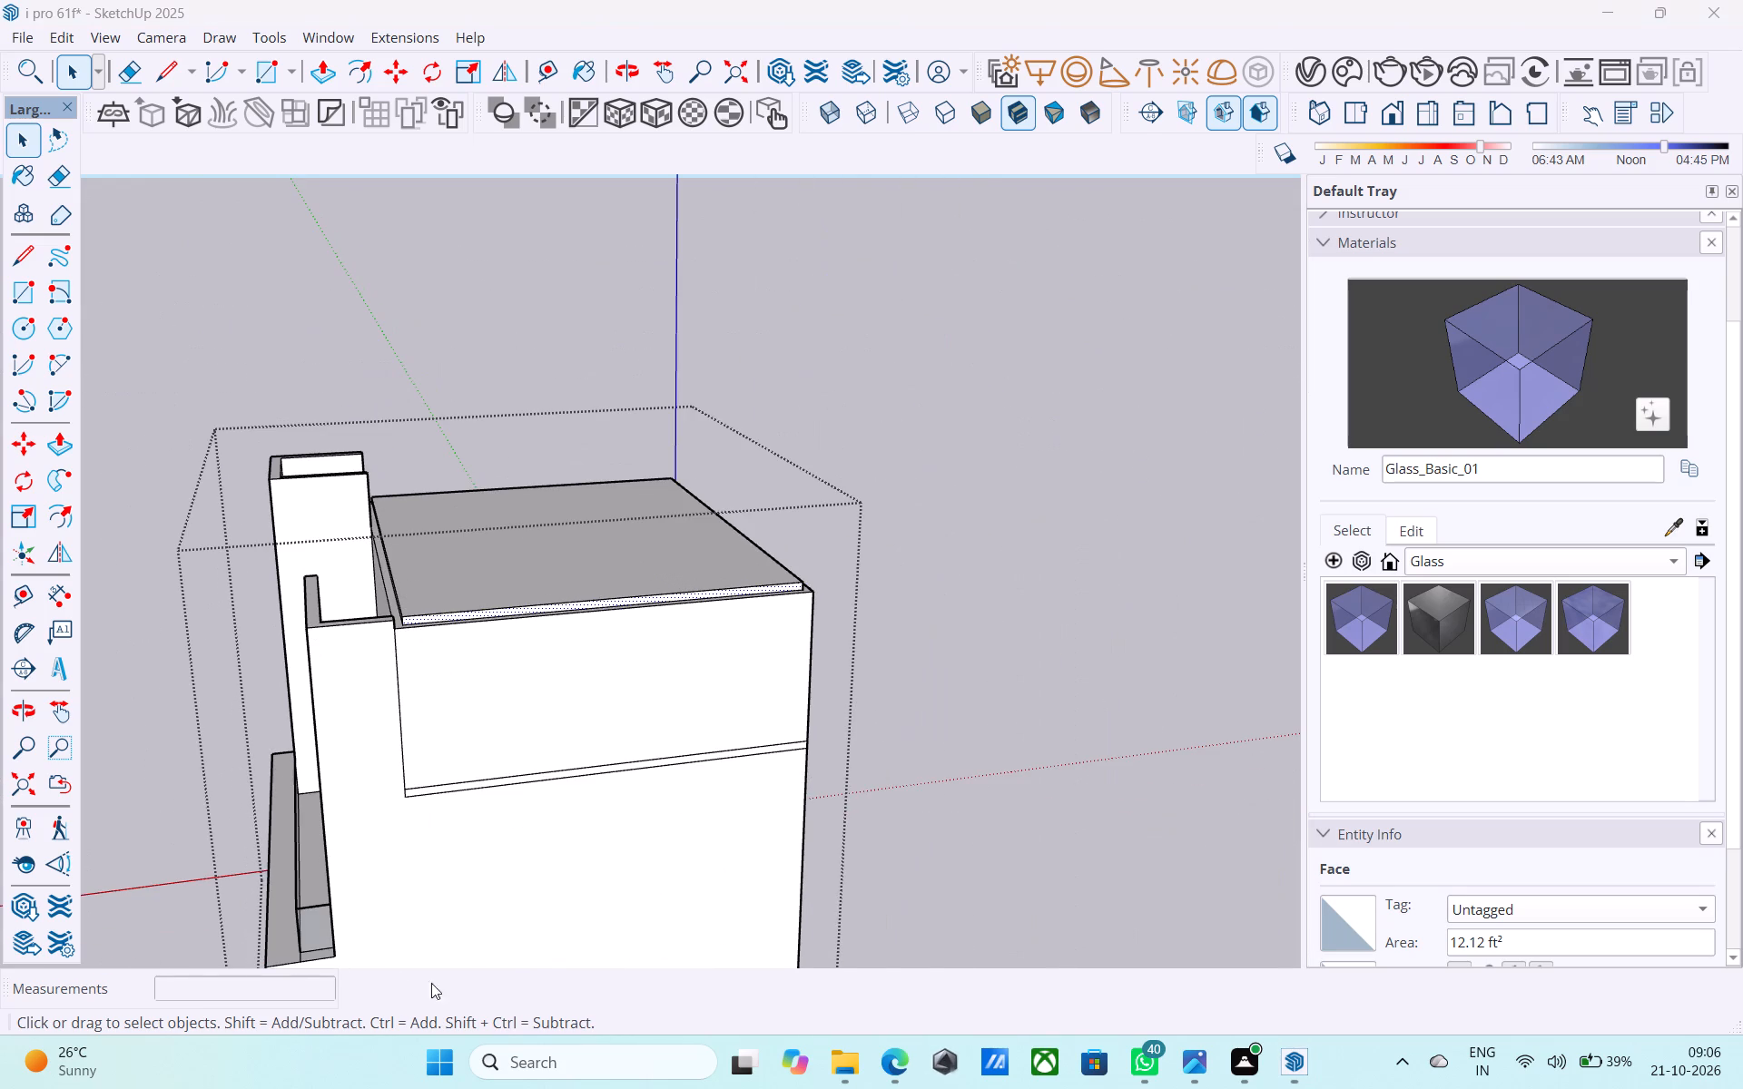
middle_click_drag(431, 983, 392, 974)
middle_click_drag(754, 803, 307, 780)
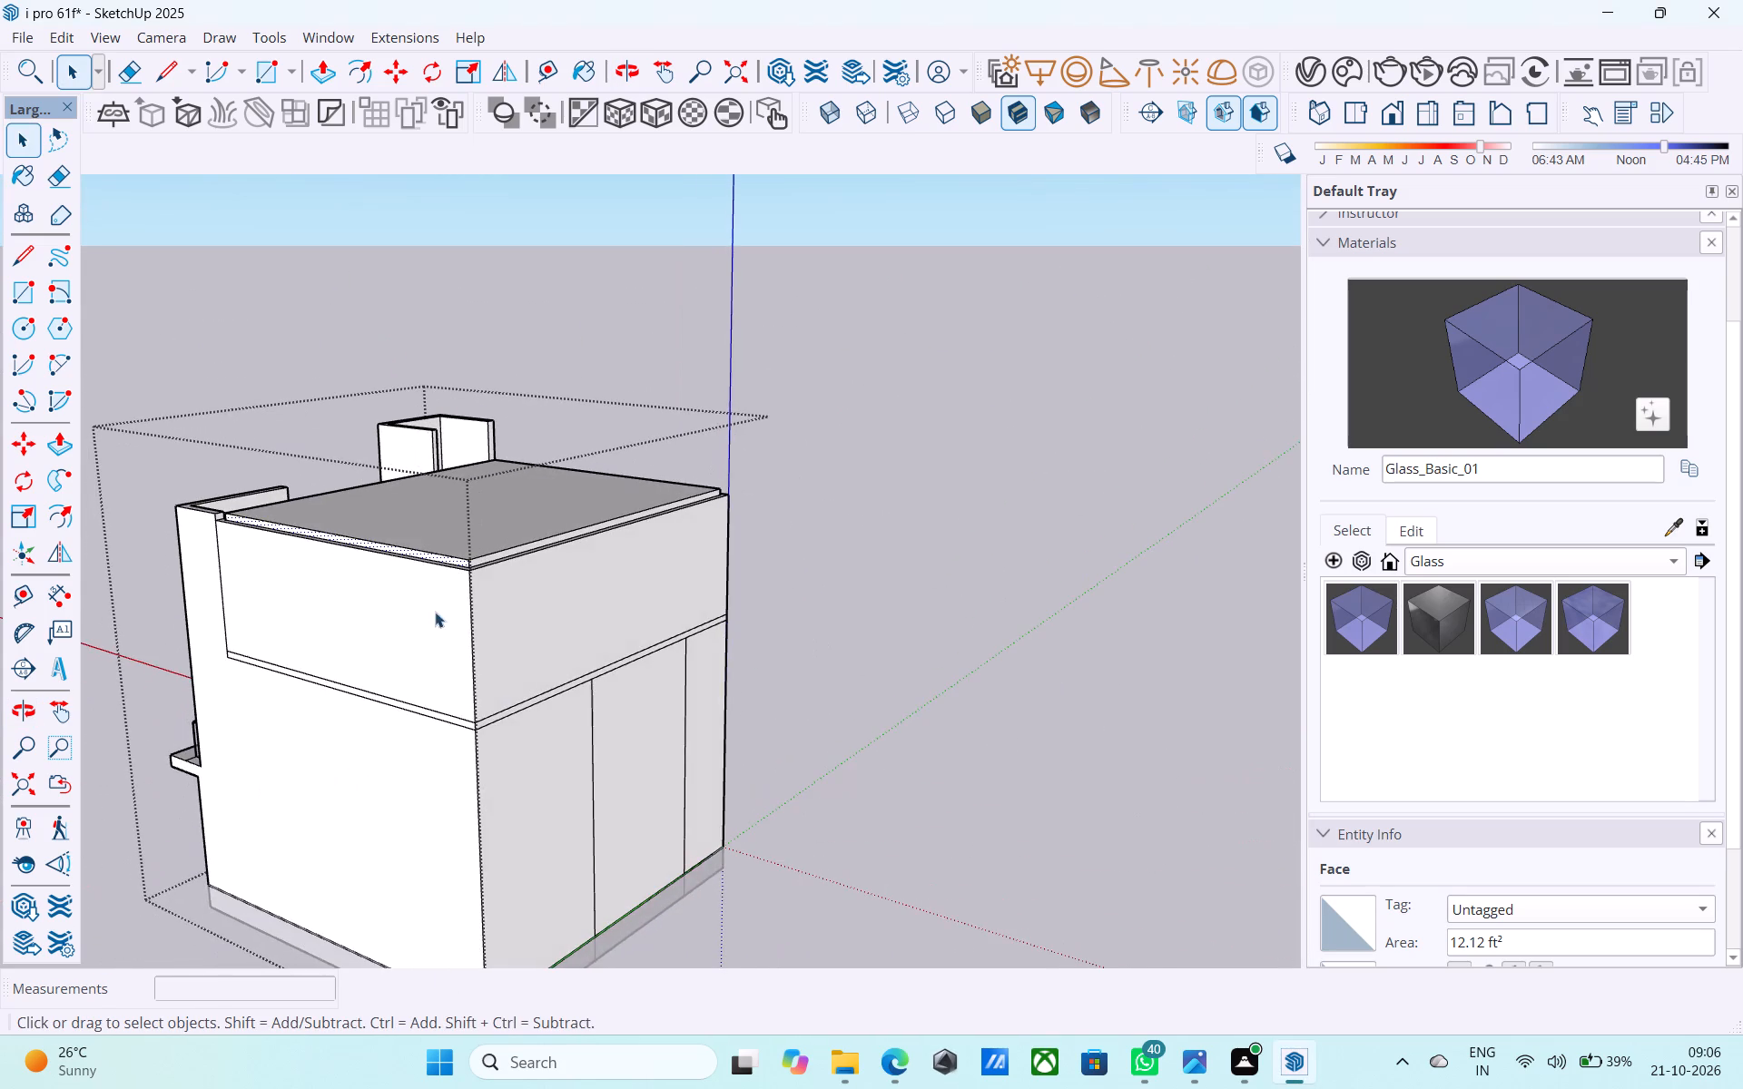
scroll(520, 536, "up", 11)
left_click(442, 605)
scroll(439, 609, "up", 3)
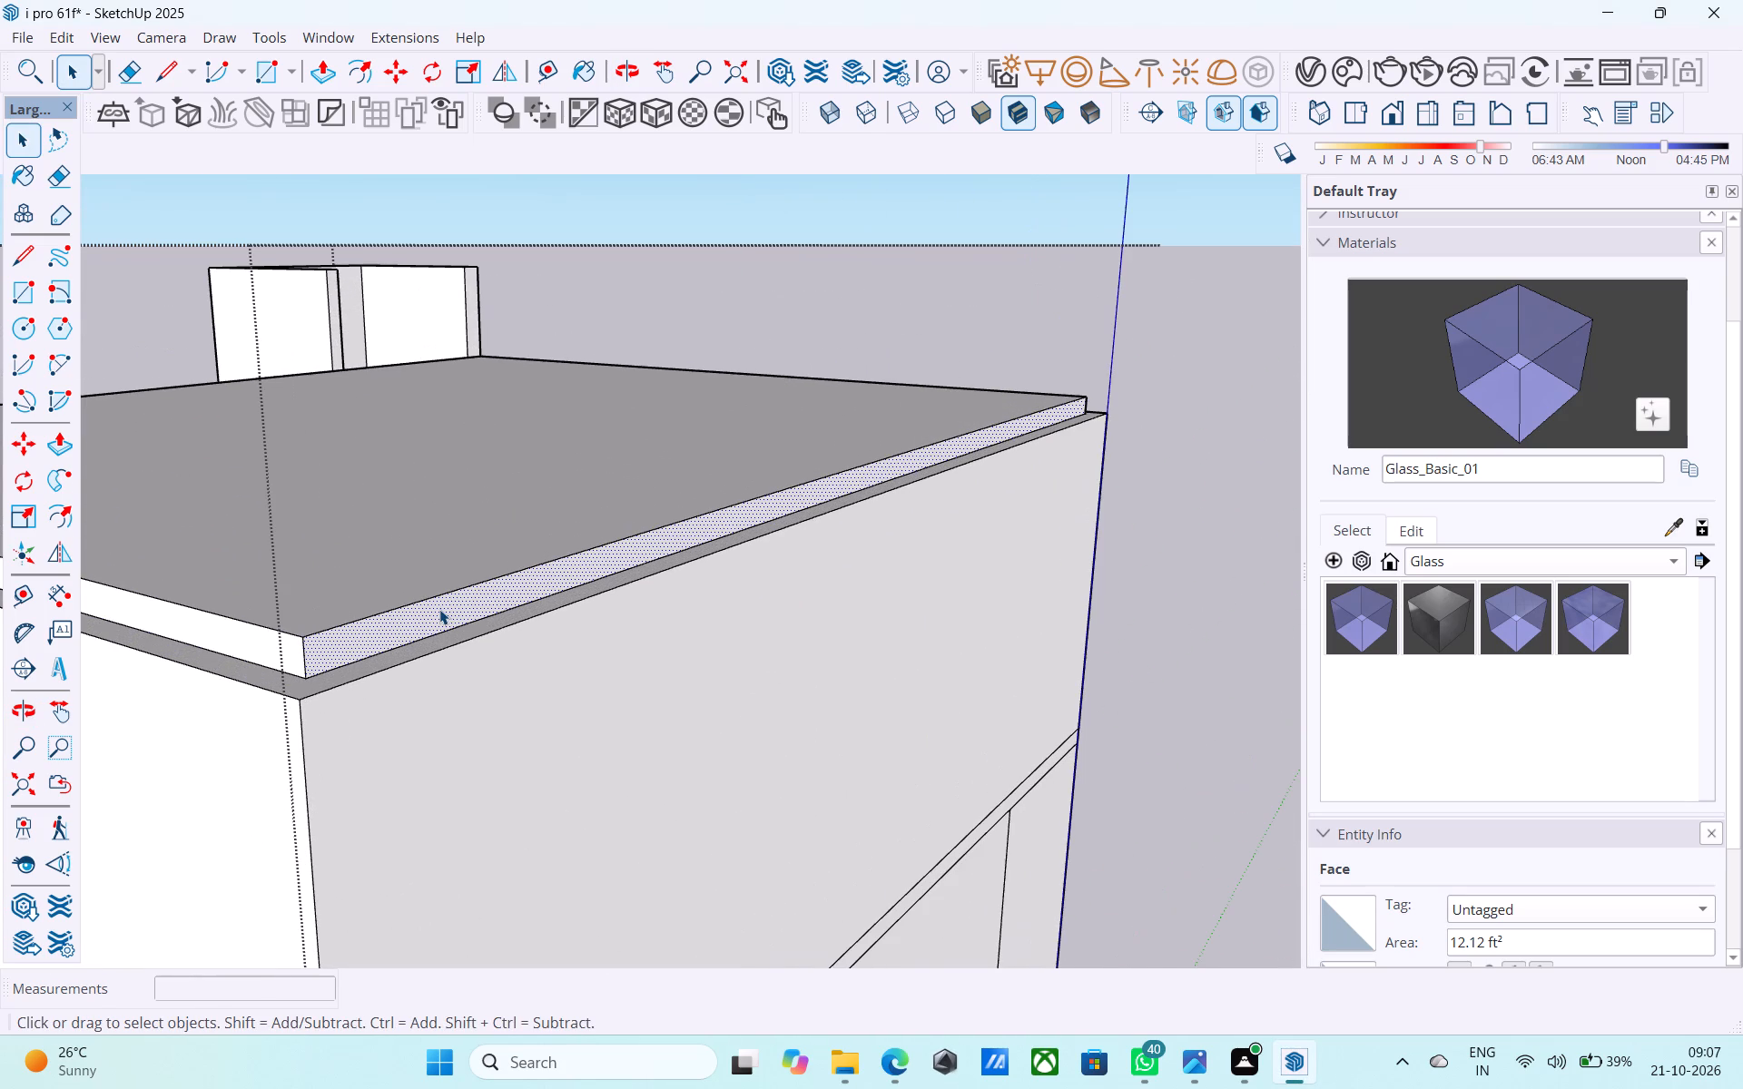
key("p")
left_click(439, 608)
left_click(448, 652)
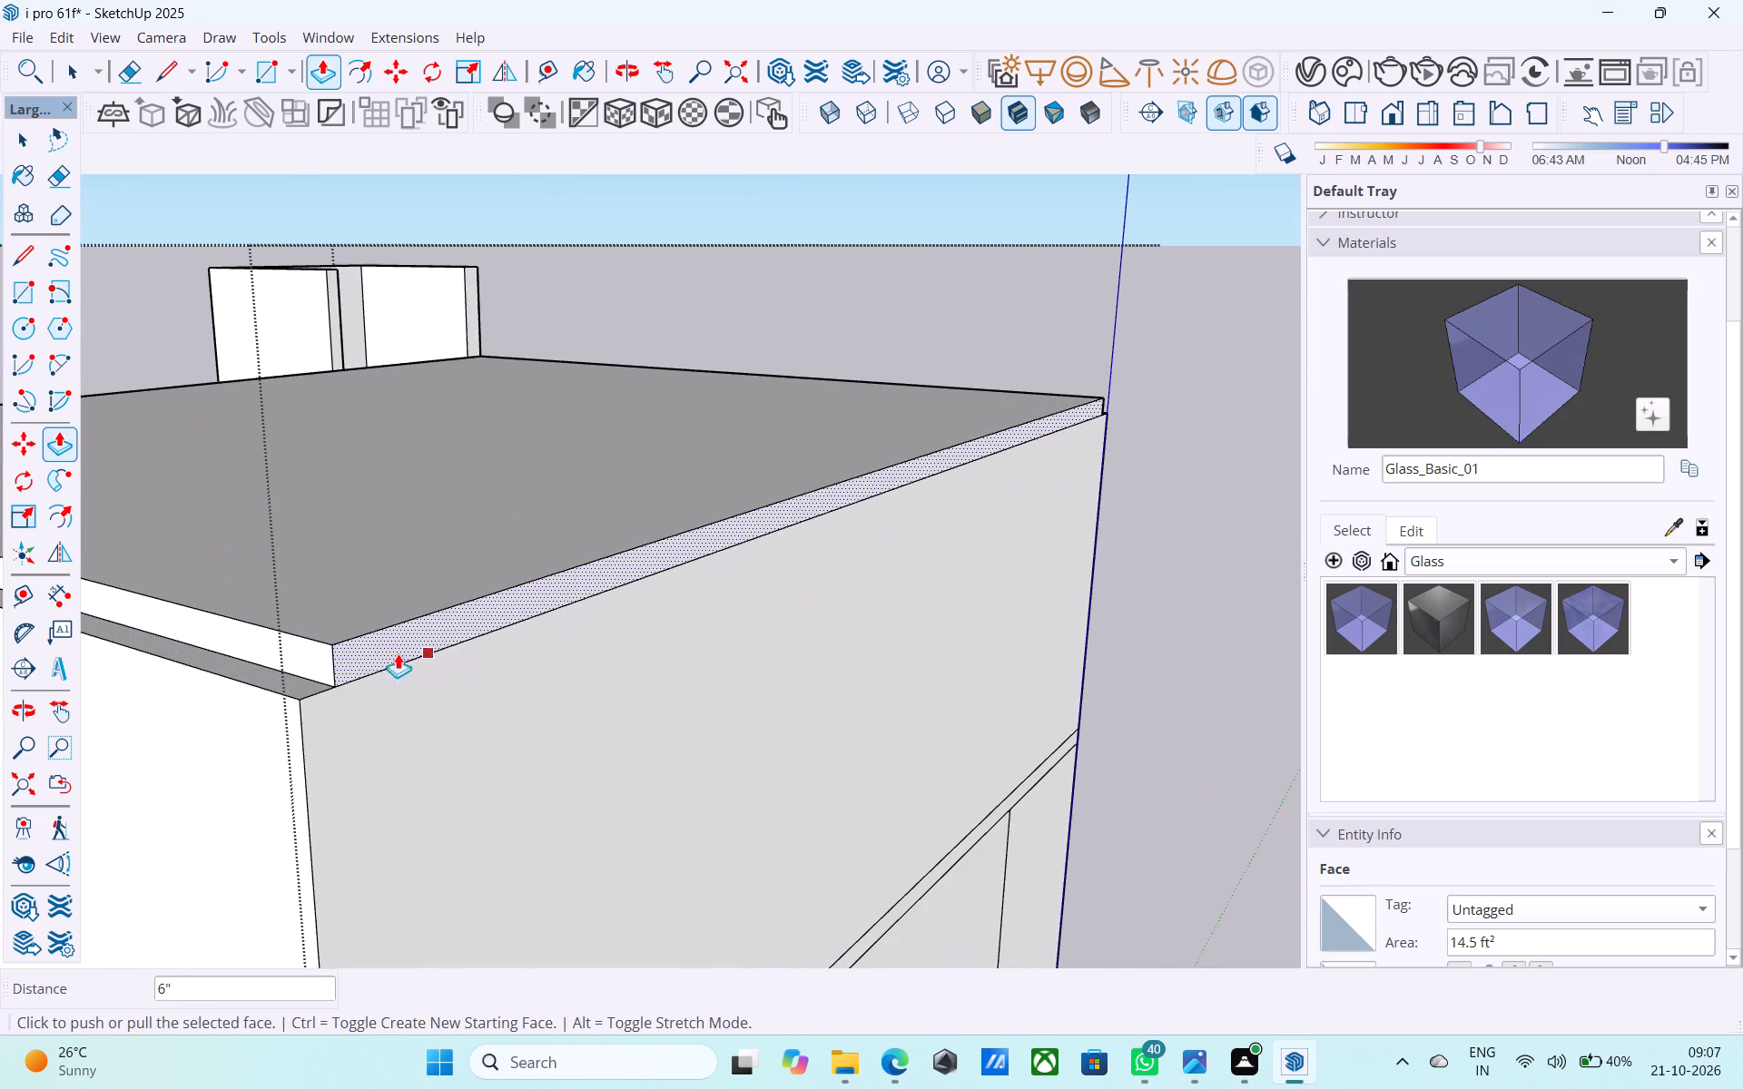
key("space")
Push/Pull the roof slab's edge face on the projecting wall's side outward to the side wall's outer face.
left_click(321, 645)
left_click(320, 652)
key("p")
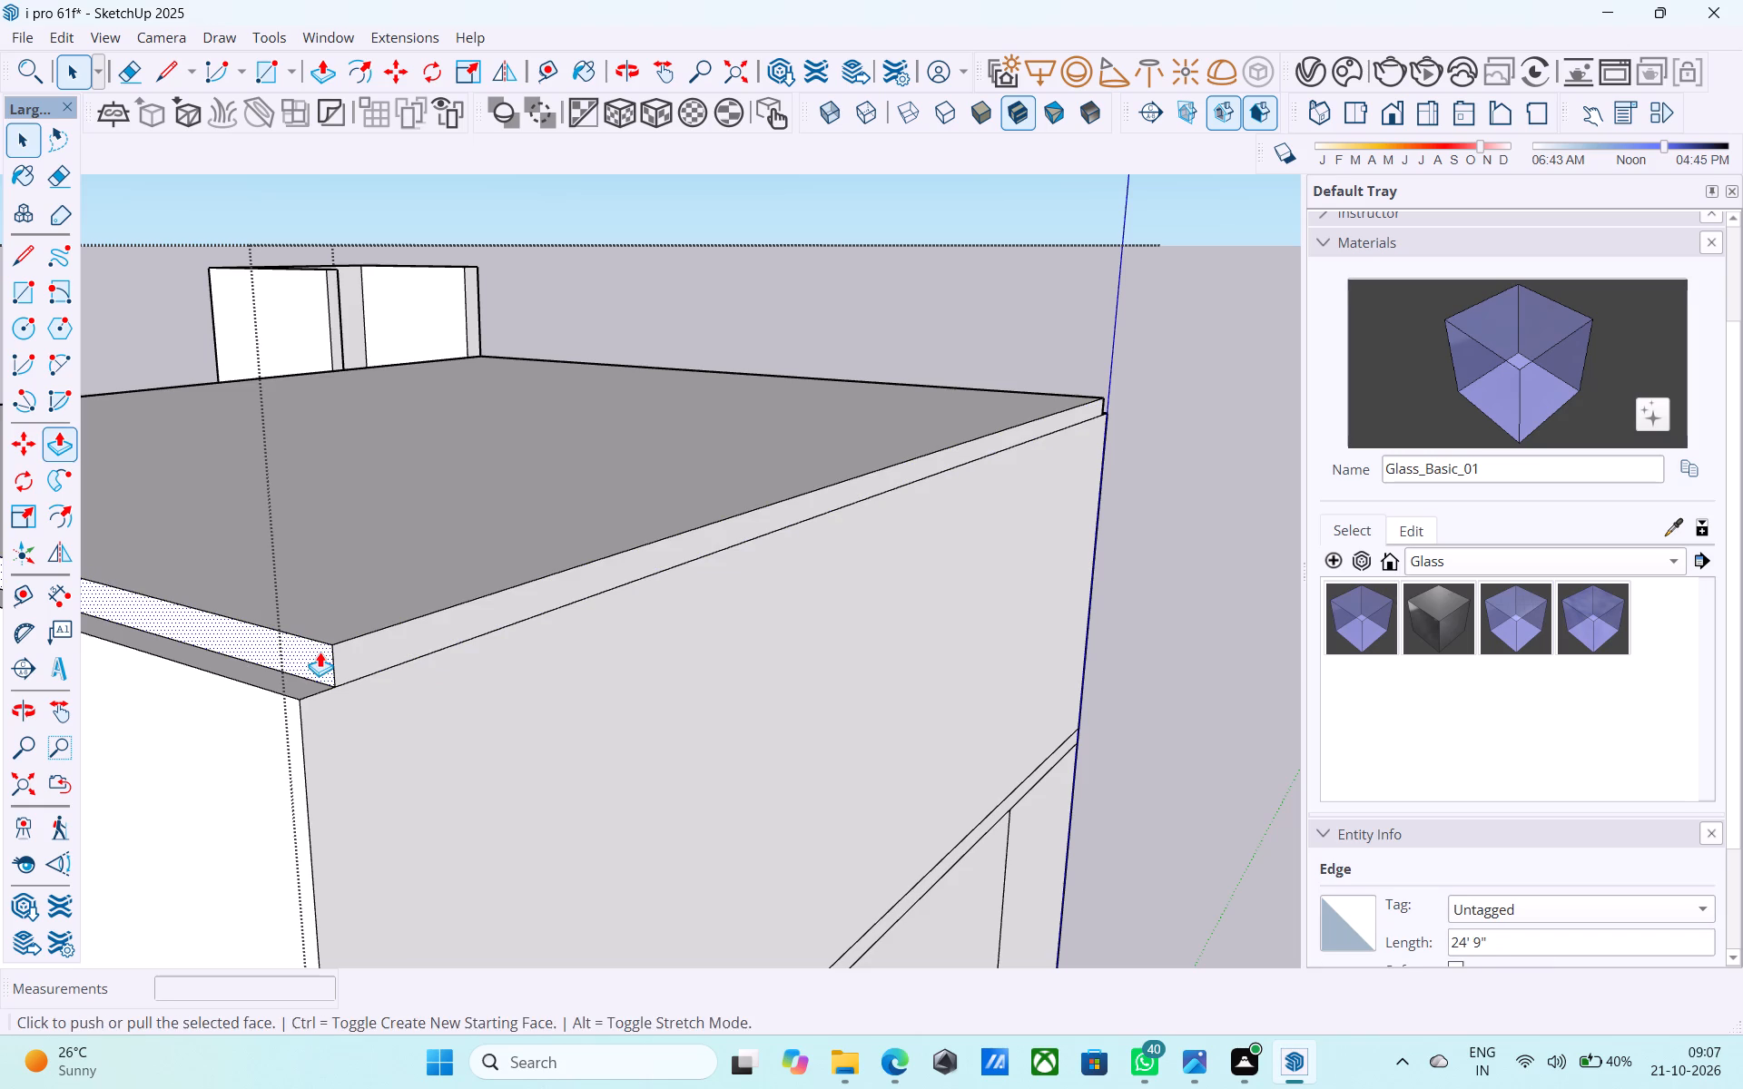
left_click(320, 652)
left_click(305, 738)
Push/Pull the roof slab's edge face on the tall corner box wall's side outward 6" to the side wall's outer face.
scroll(645, 751, "down", 5)
scroll(743, 780, "down", 5)
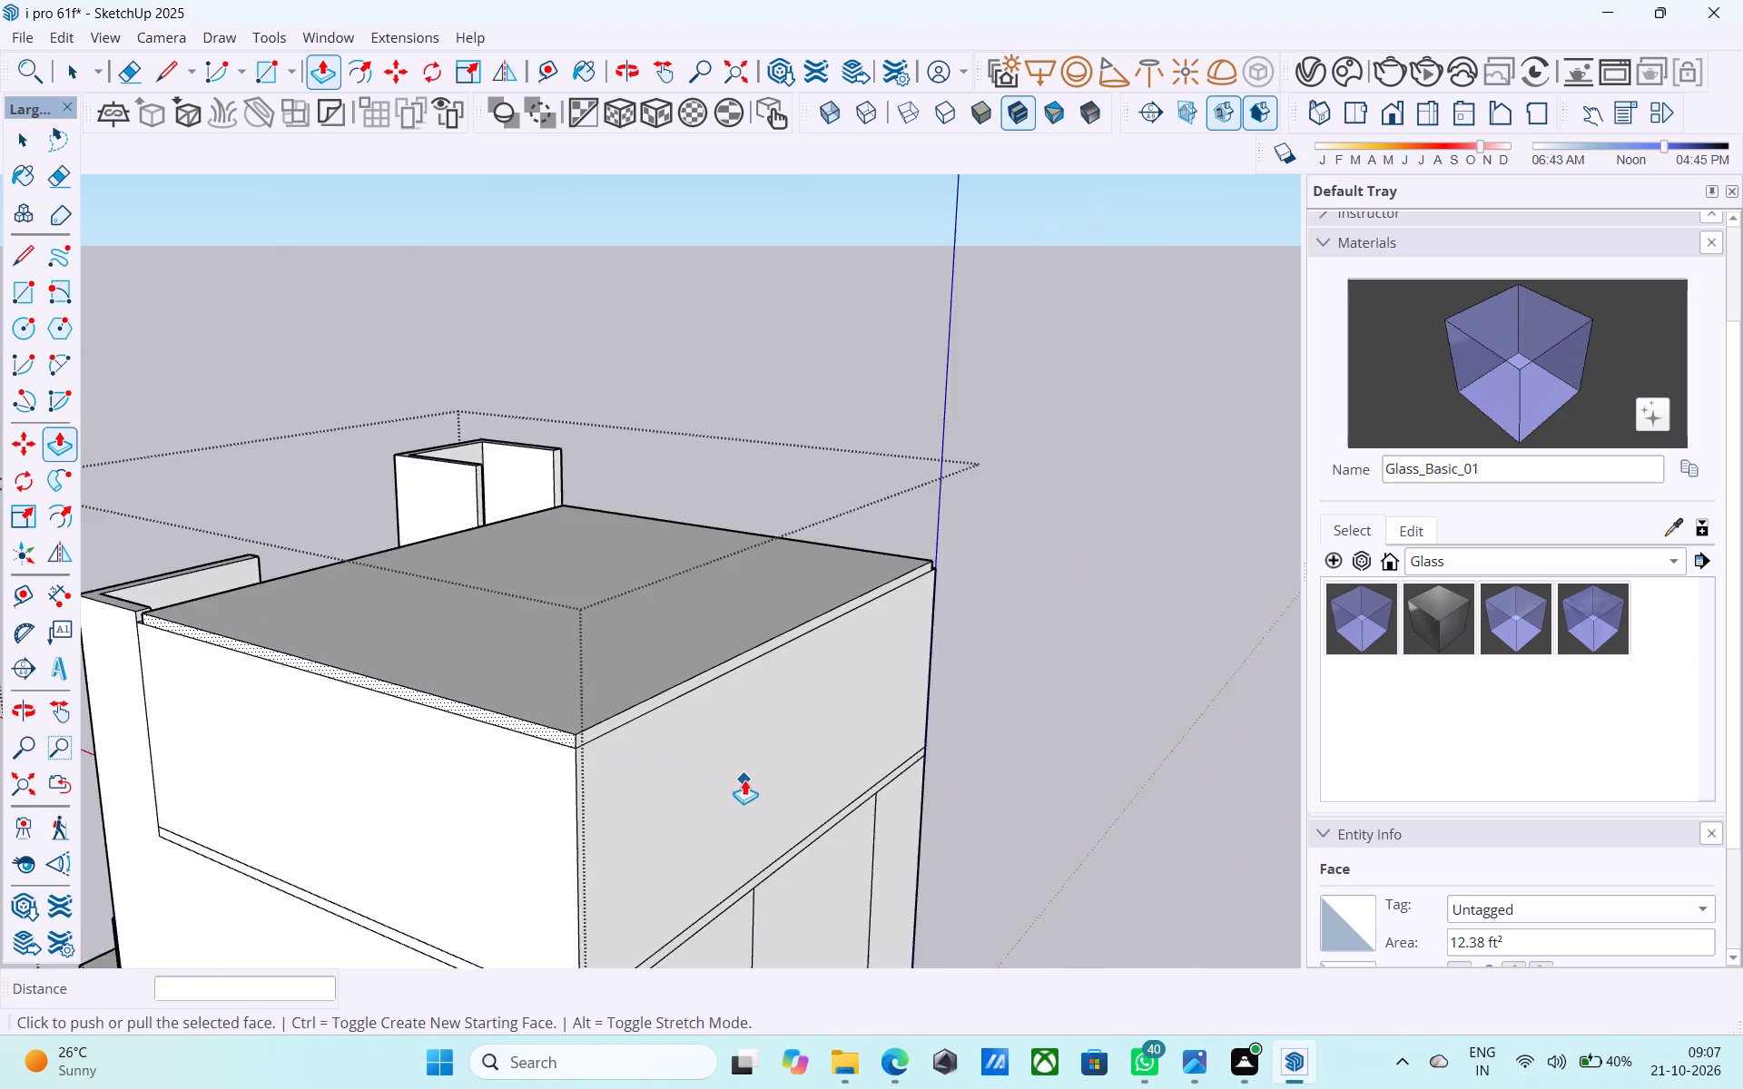
scroll(744, 780, "up", 1)
scroll(753, 782, "down", 4)
middle_click_drag(791, 780, 177, 746)
middle_click_drag(551, 607, 200, 653)
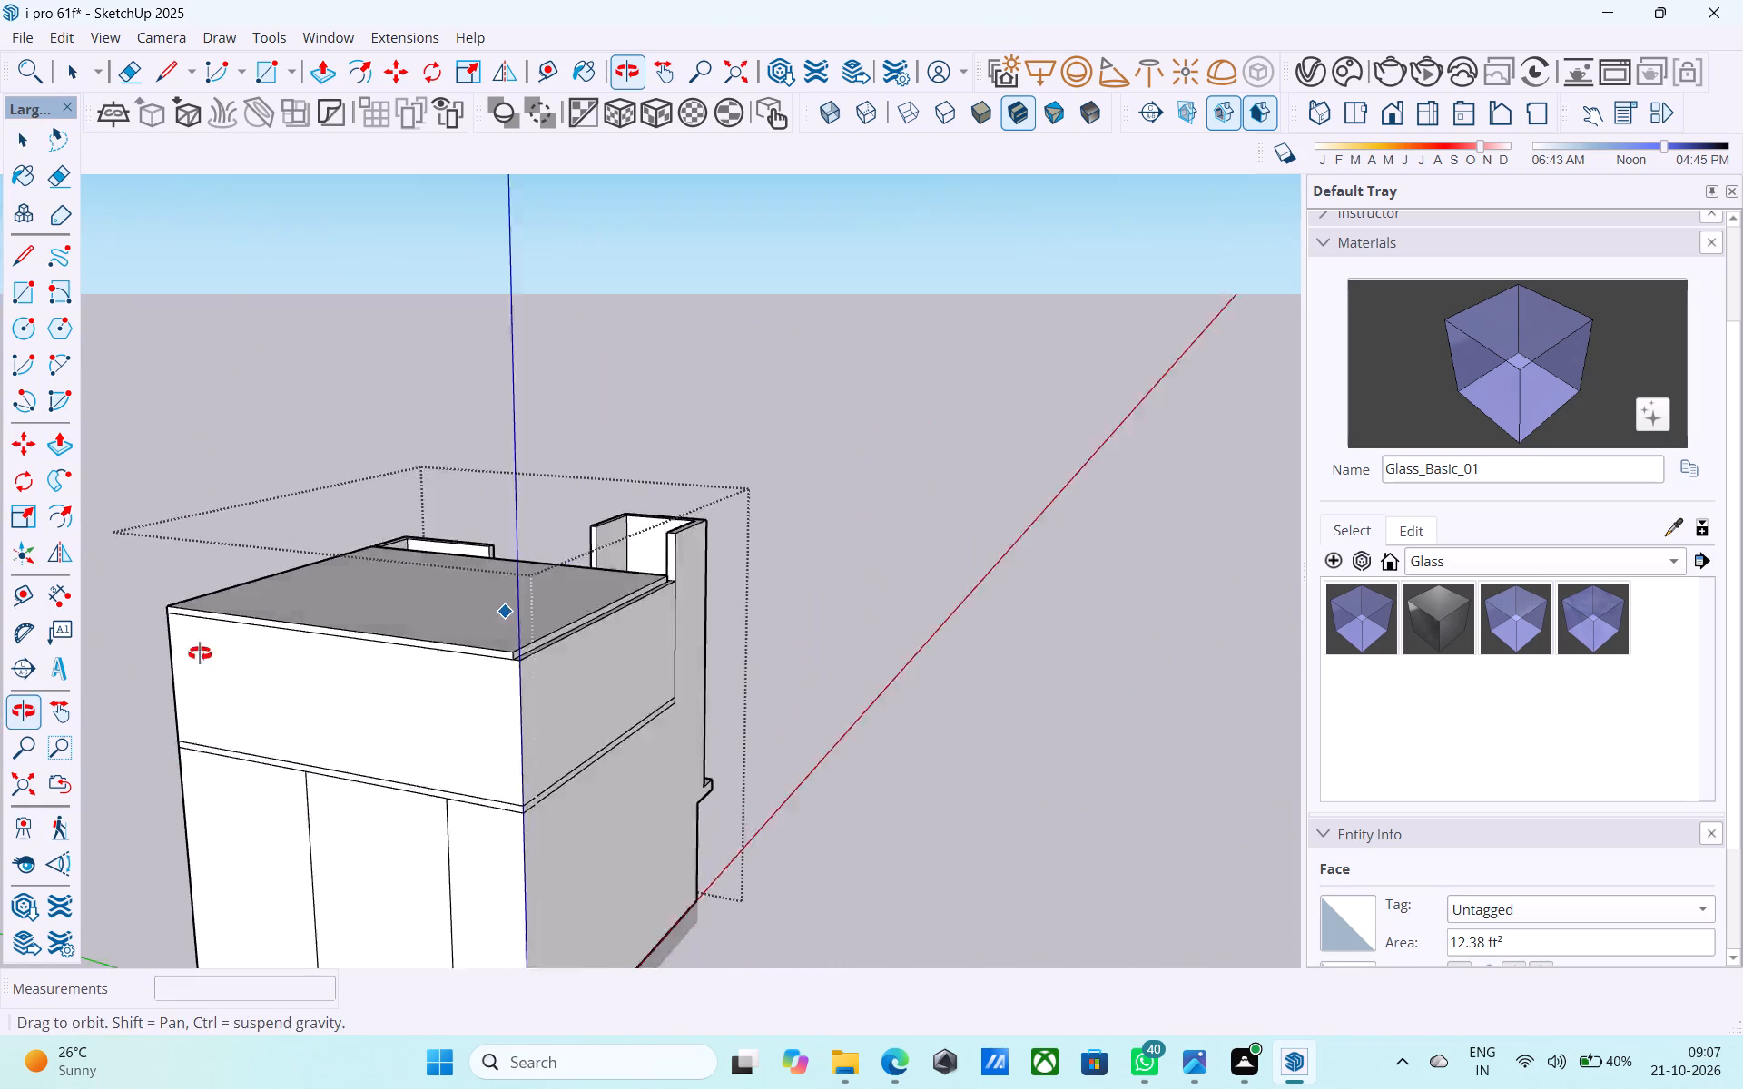
middle_click_drag(200, 653, 185, 657)
scroll(378, 606, "up", 9)
key("space")
middle_click_drag(359, 626, 544, 608)
scroll(545, 682, "up", 5)
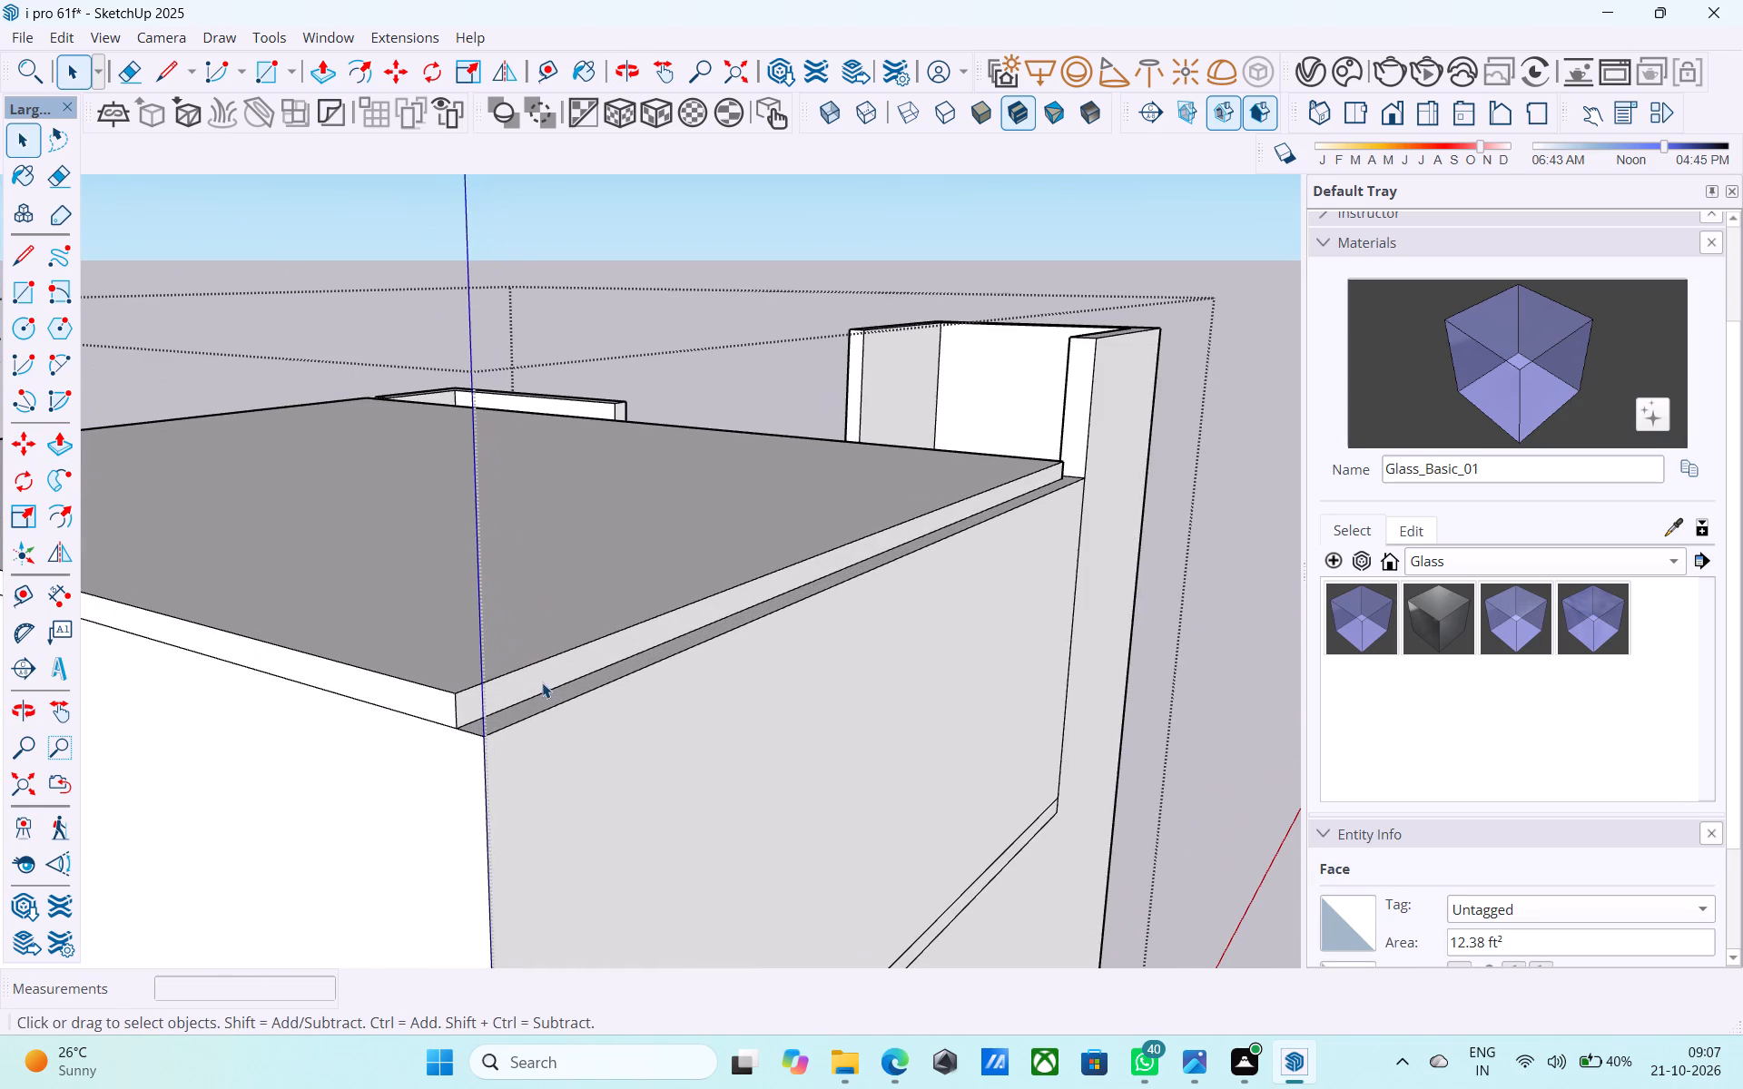
left_click(537, 677)
key("p")
left_click(537, 677)
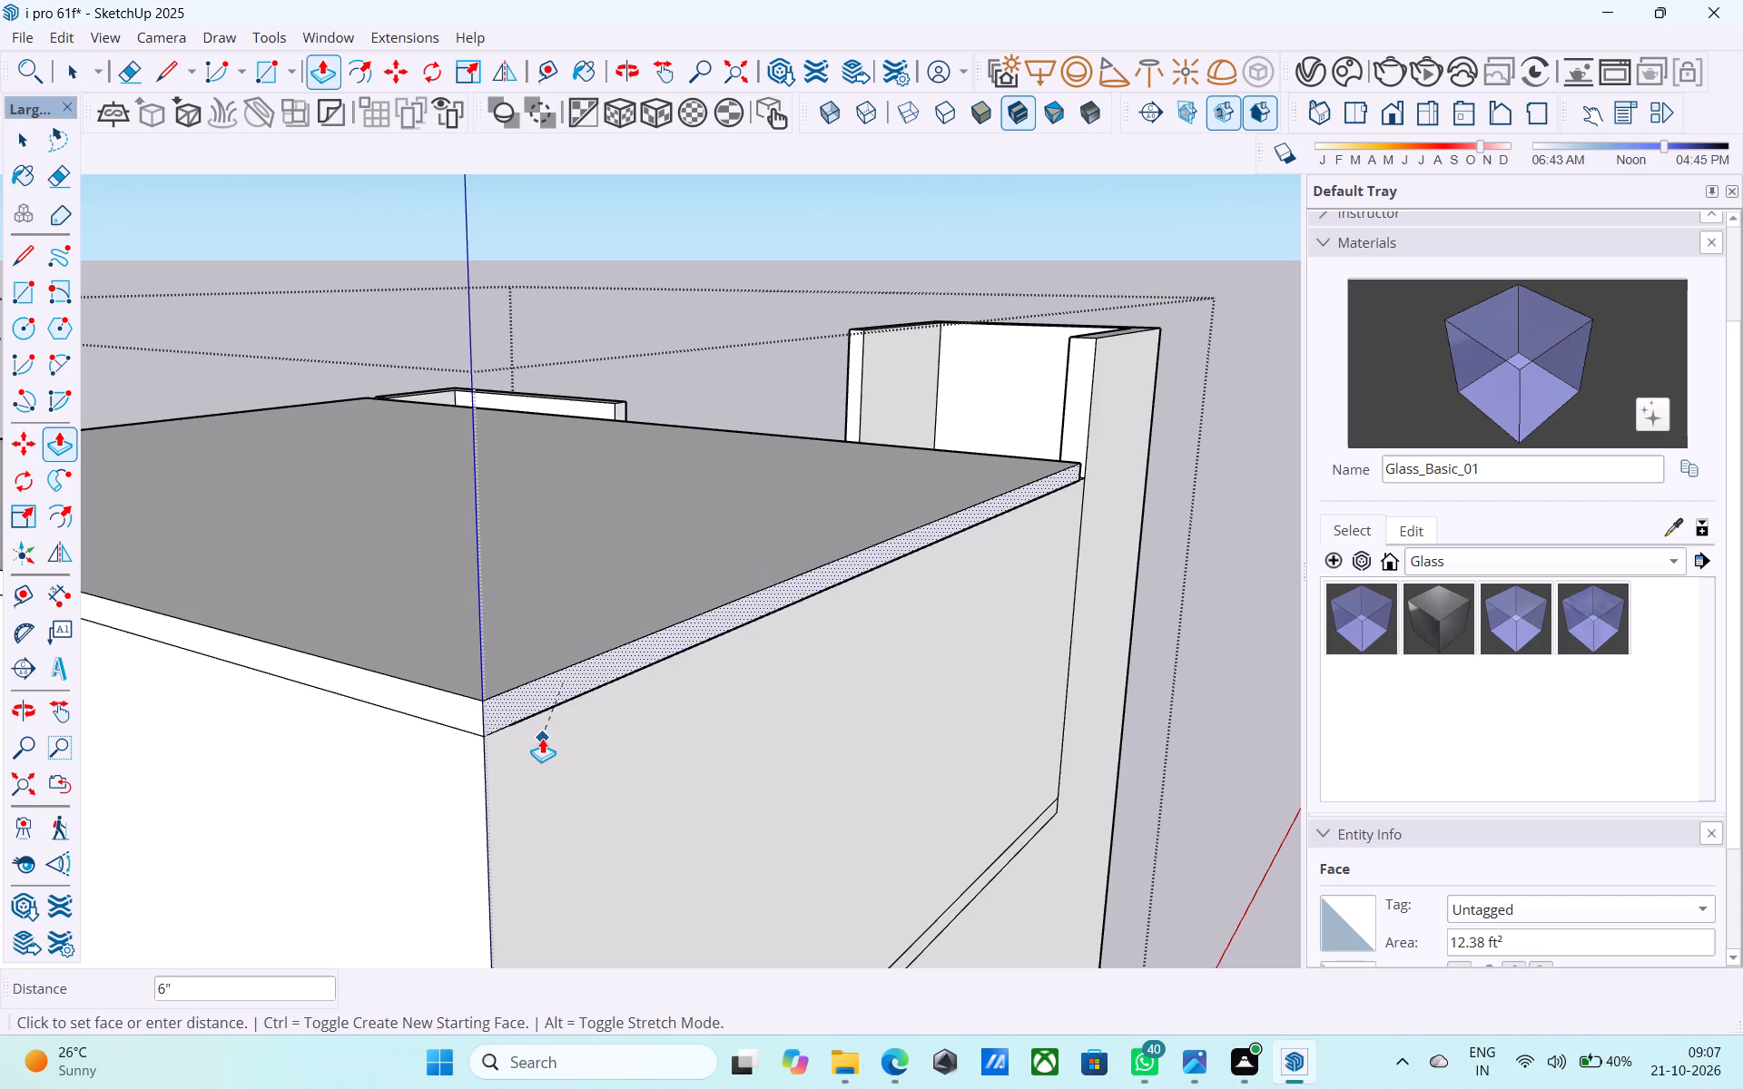
left_click(542, 738)
Push/Pull the roof slab's front edge face outward 6" to the front wall's outer face.
scroll(746, 690, "down", 5)
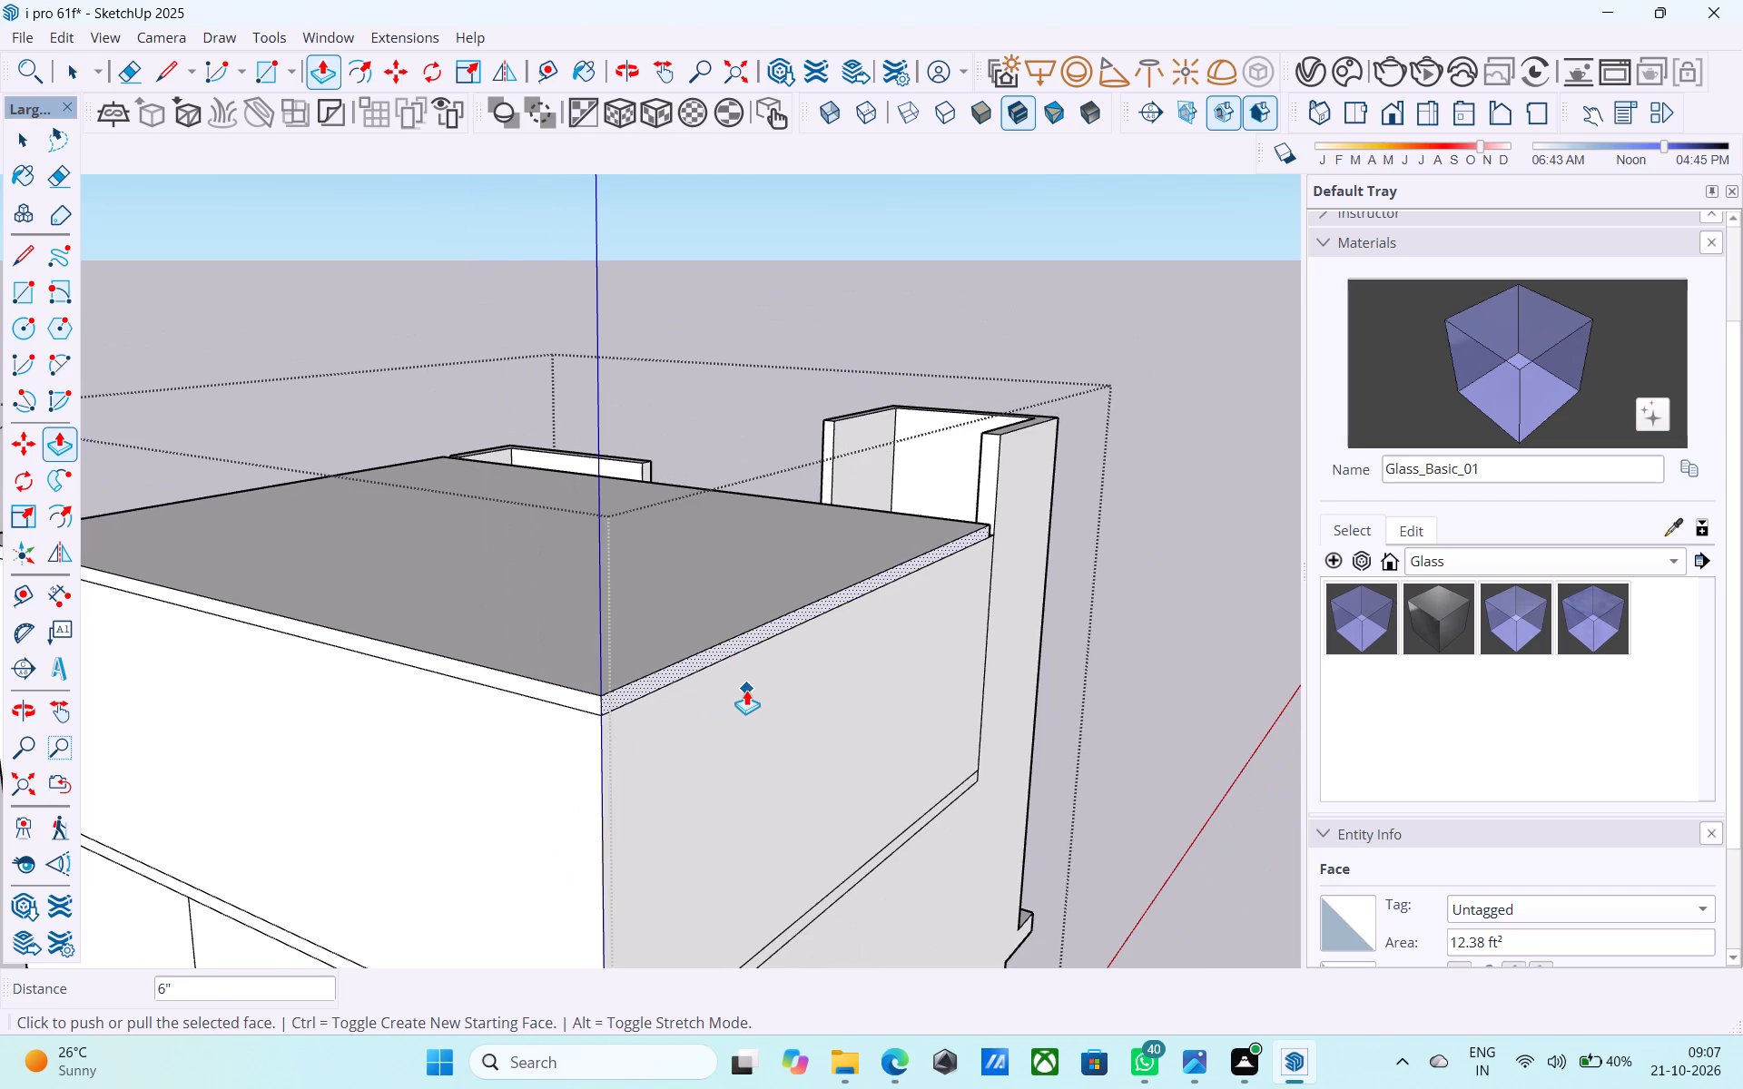
scroll(851, 688, "down", 4)
middle_click_drag(704, 692, 1318, 665)
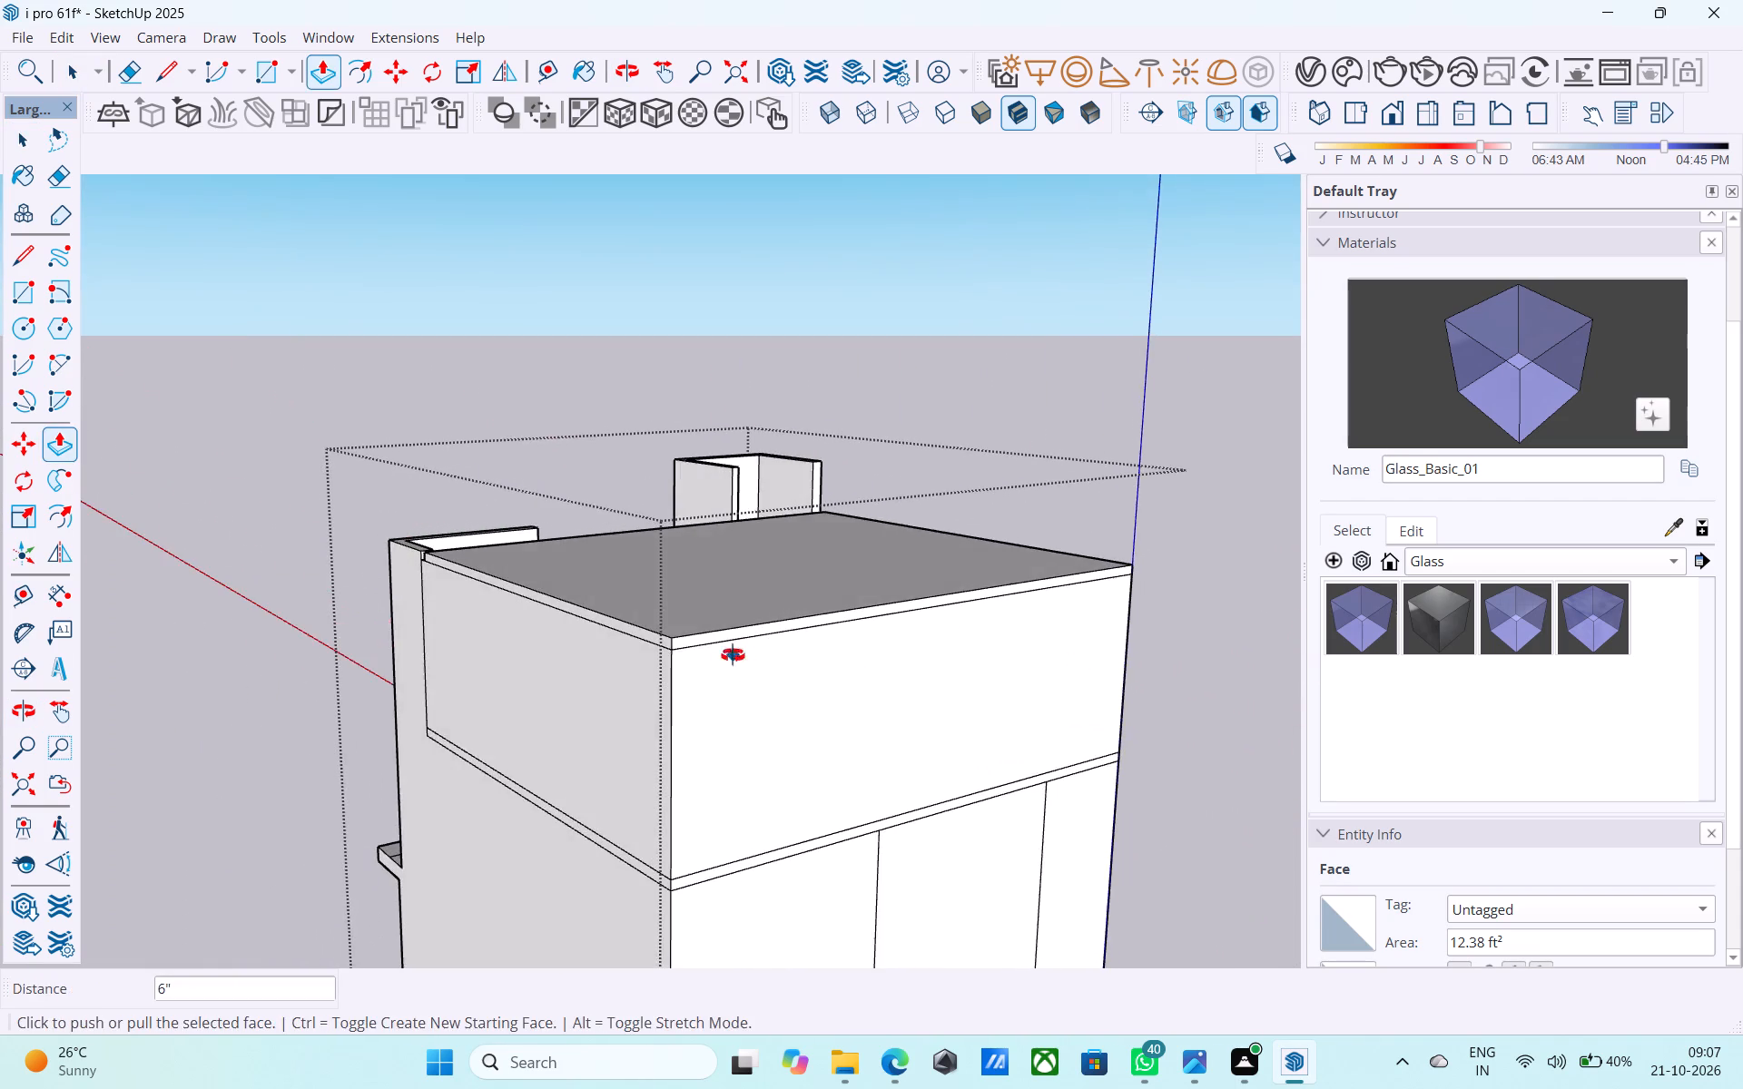
middle_click_drag(733, 655, 1314, 726)
scroll(651, 547, "up", 11)
key("space")
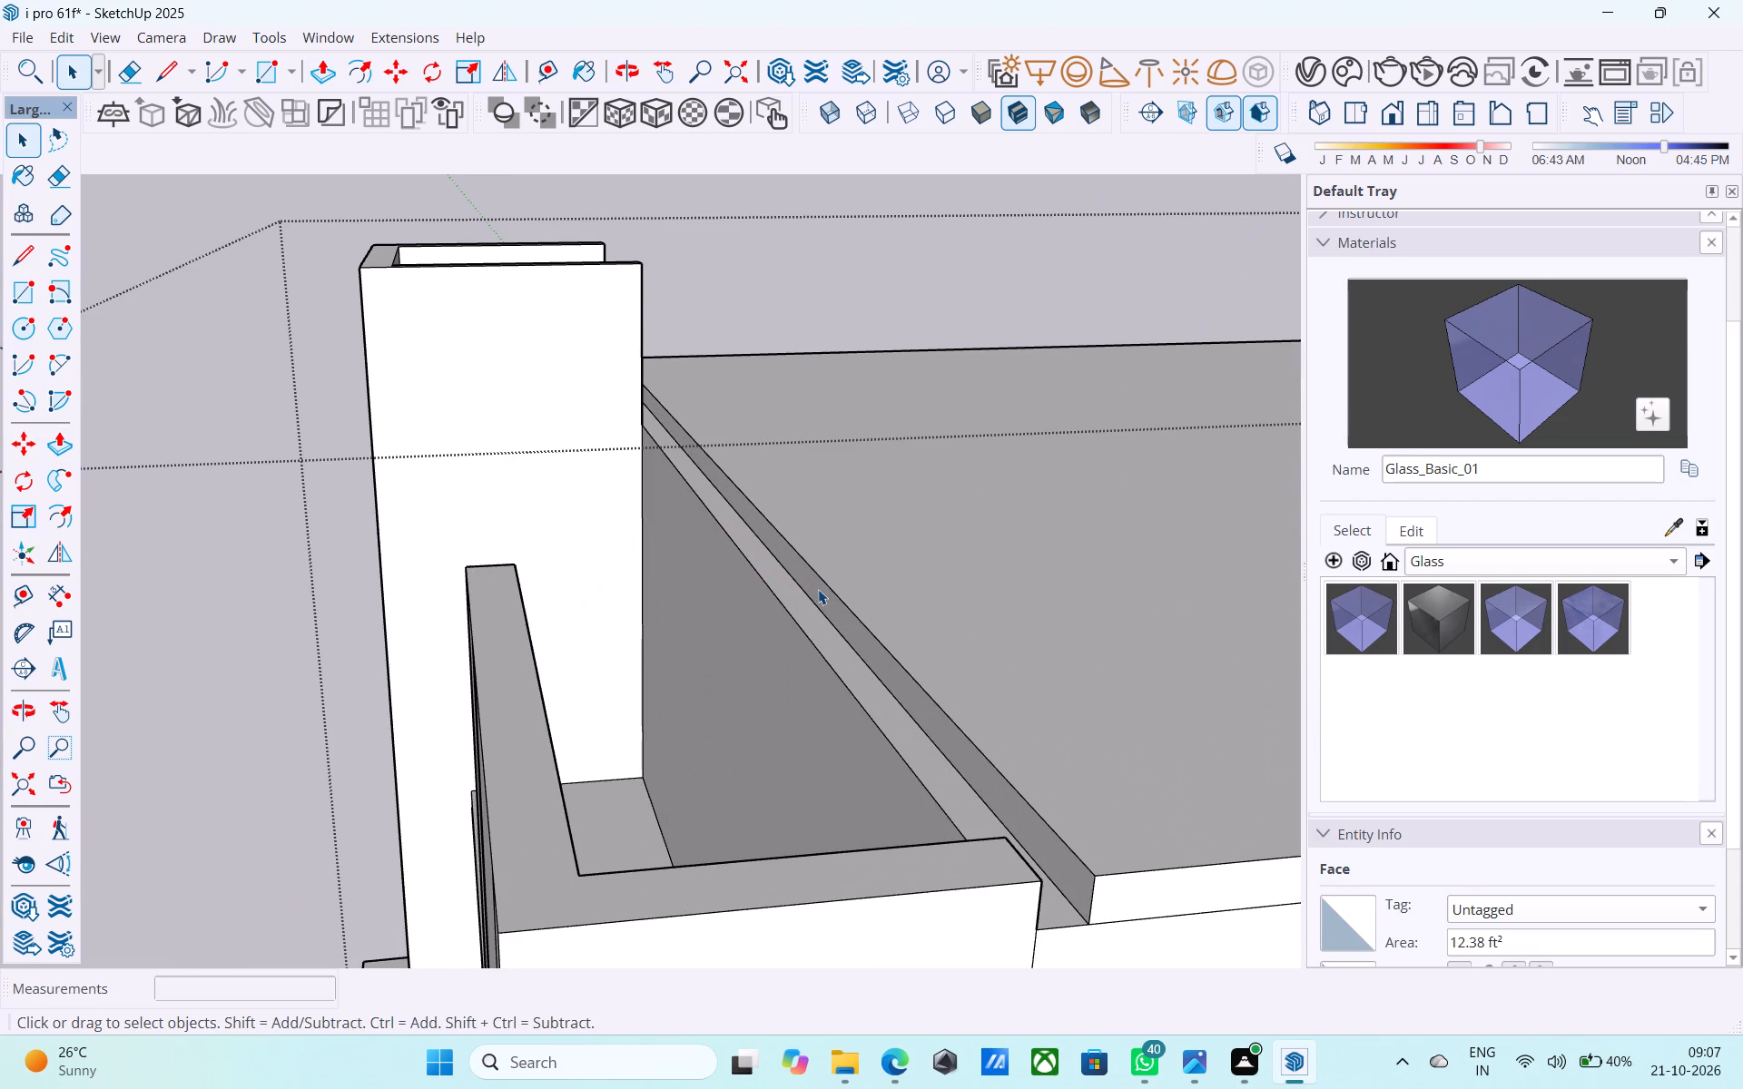
left_click(818, 587)
key("p")
left_click(820, 591)
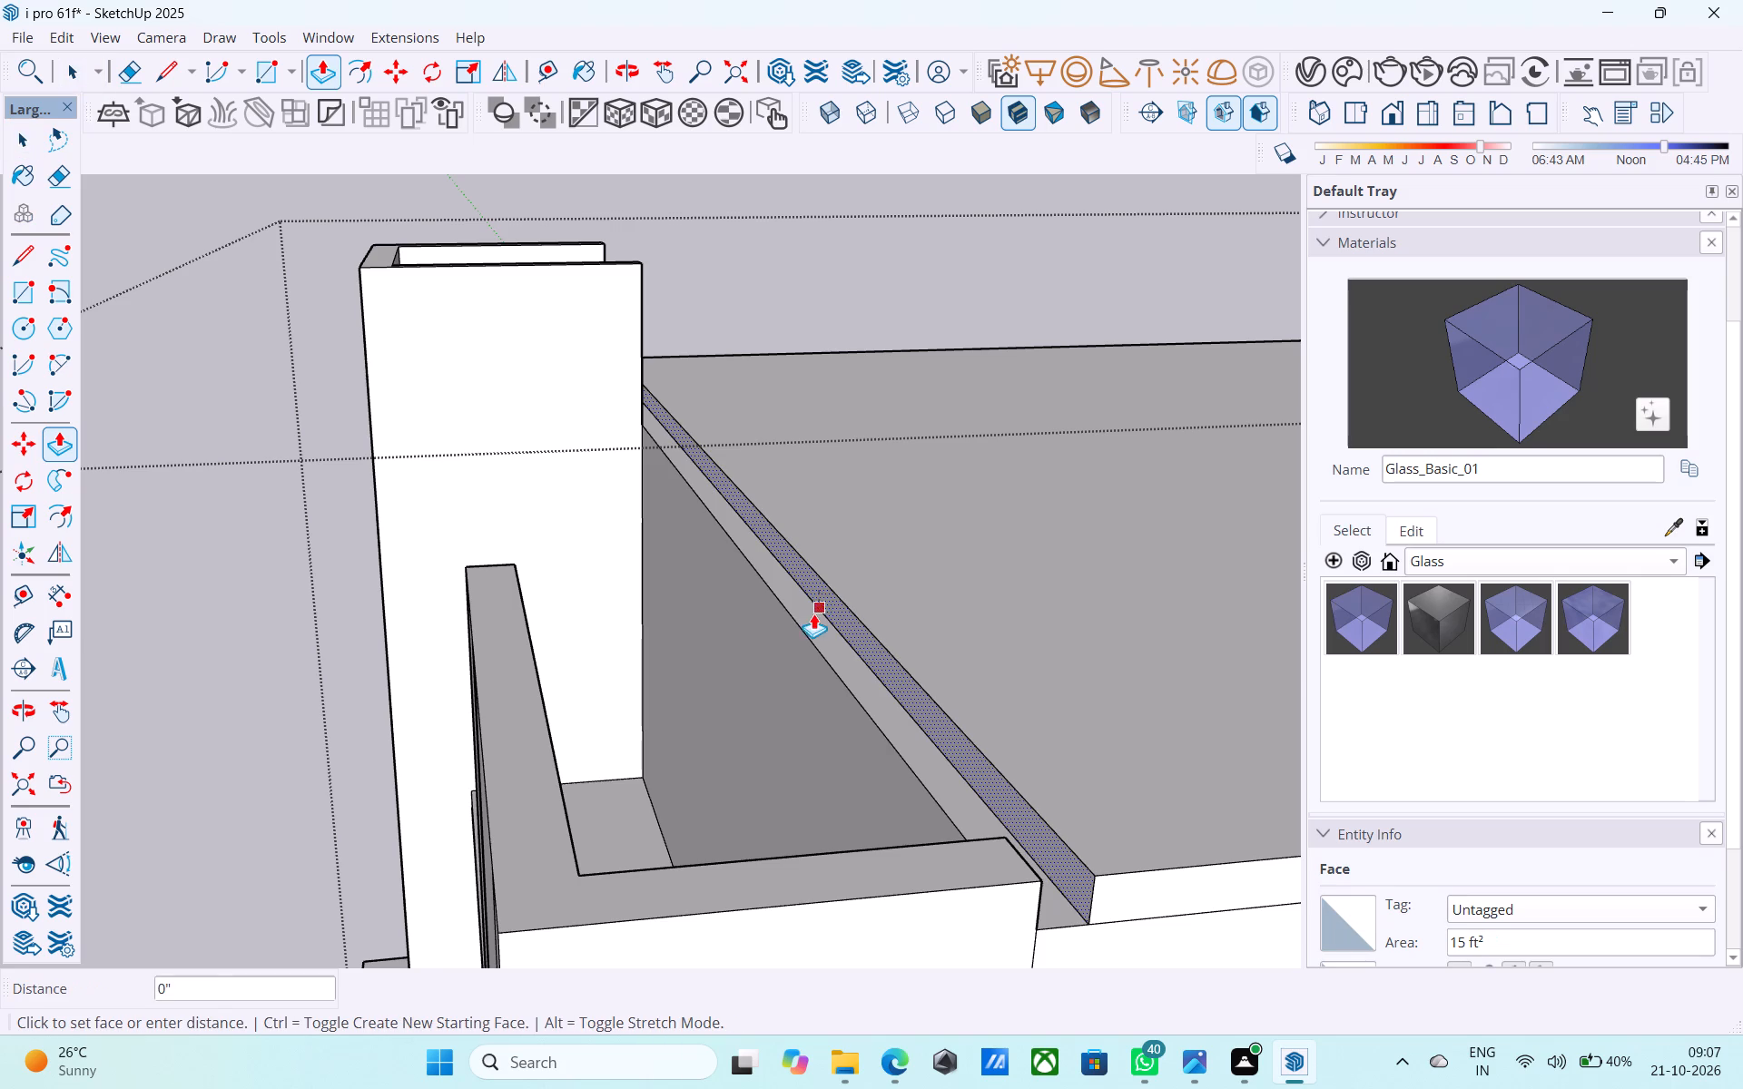
left_click(798, 621)
middle_click_drag(480, 667, 991, 603)
scroll(981, 594, "down", 5)
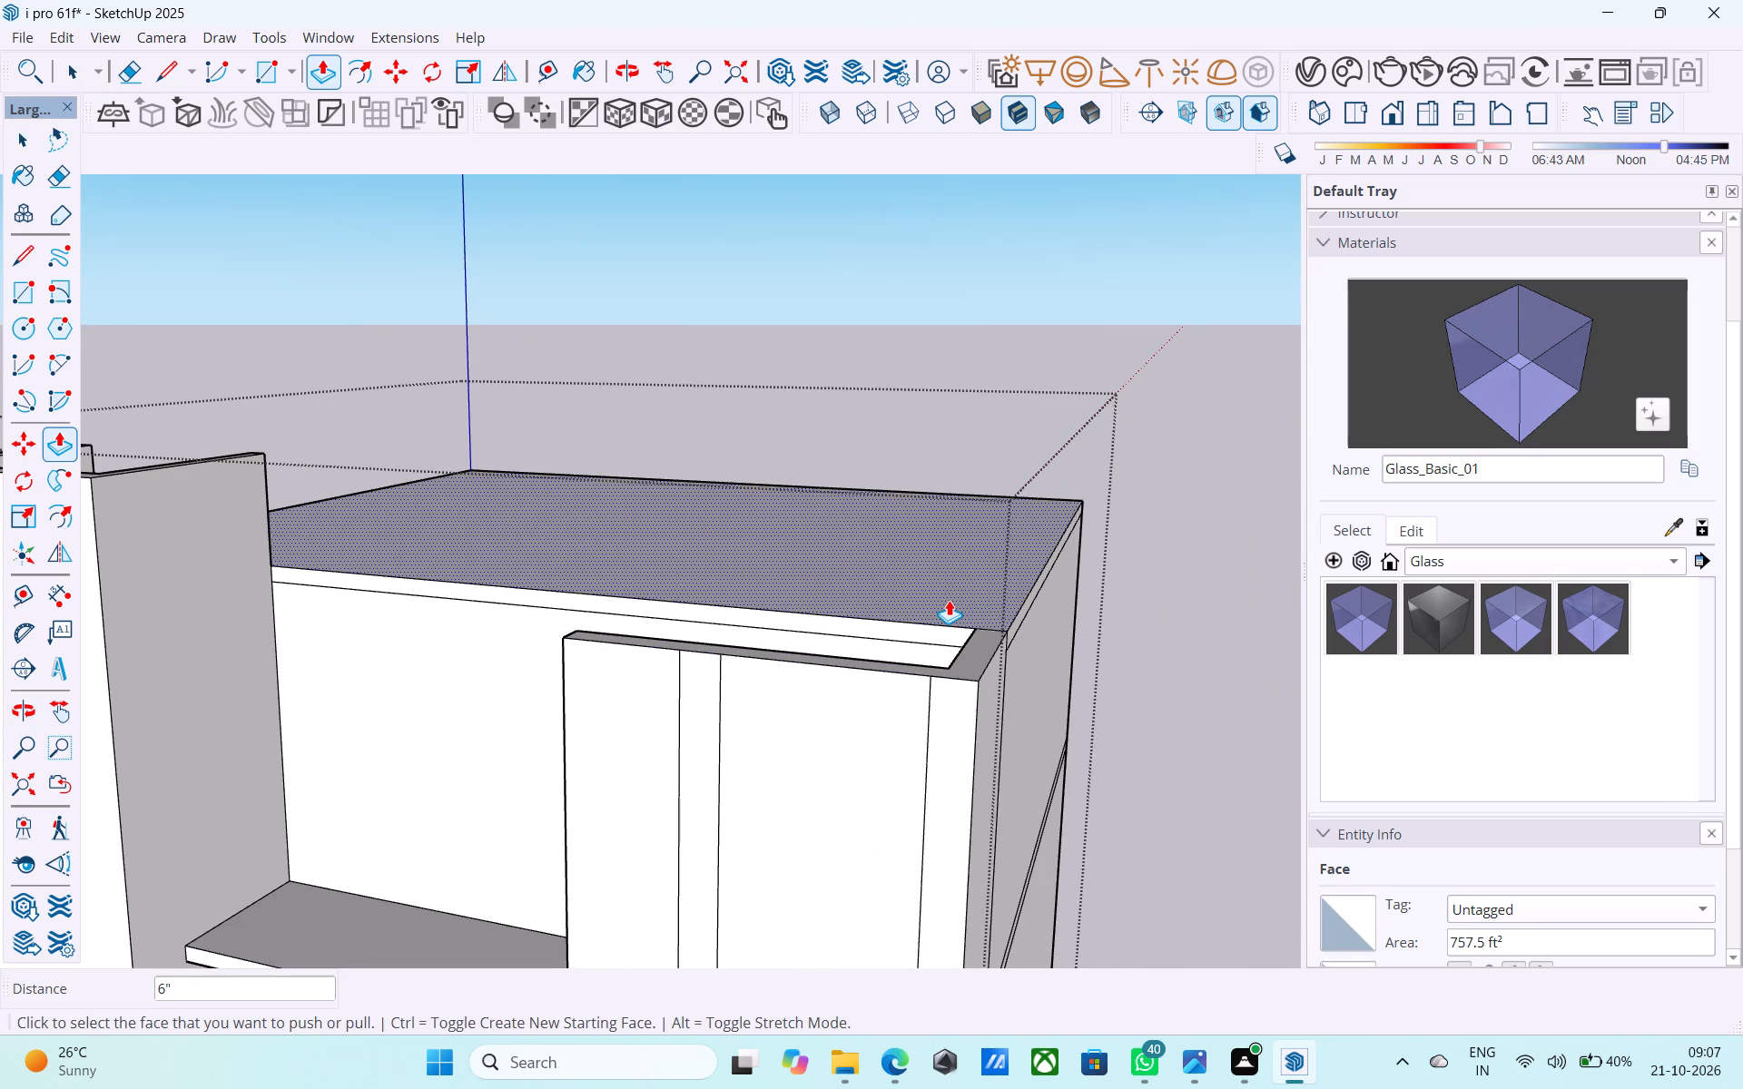
key("space")
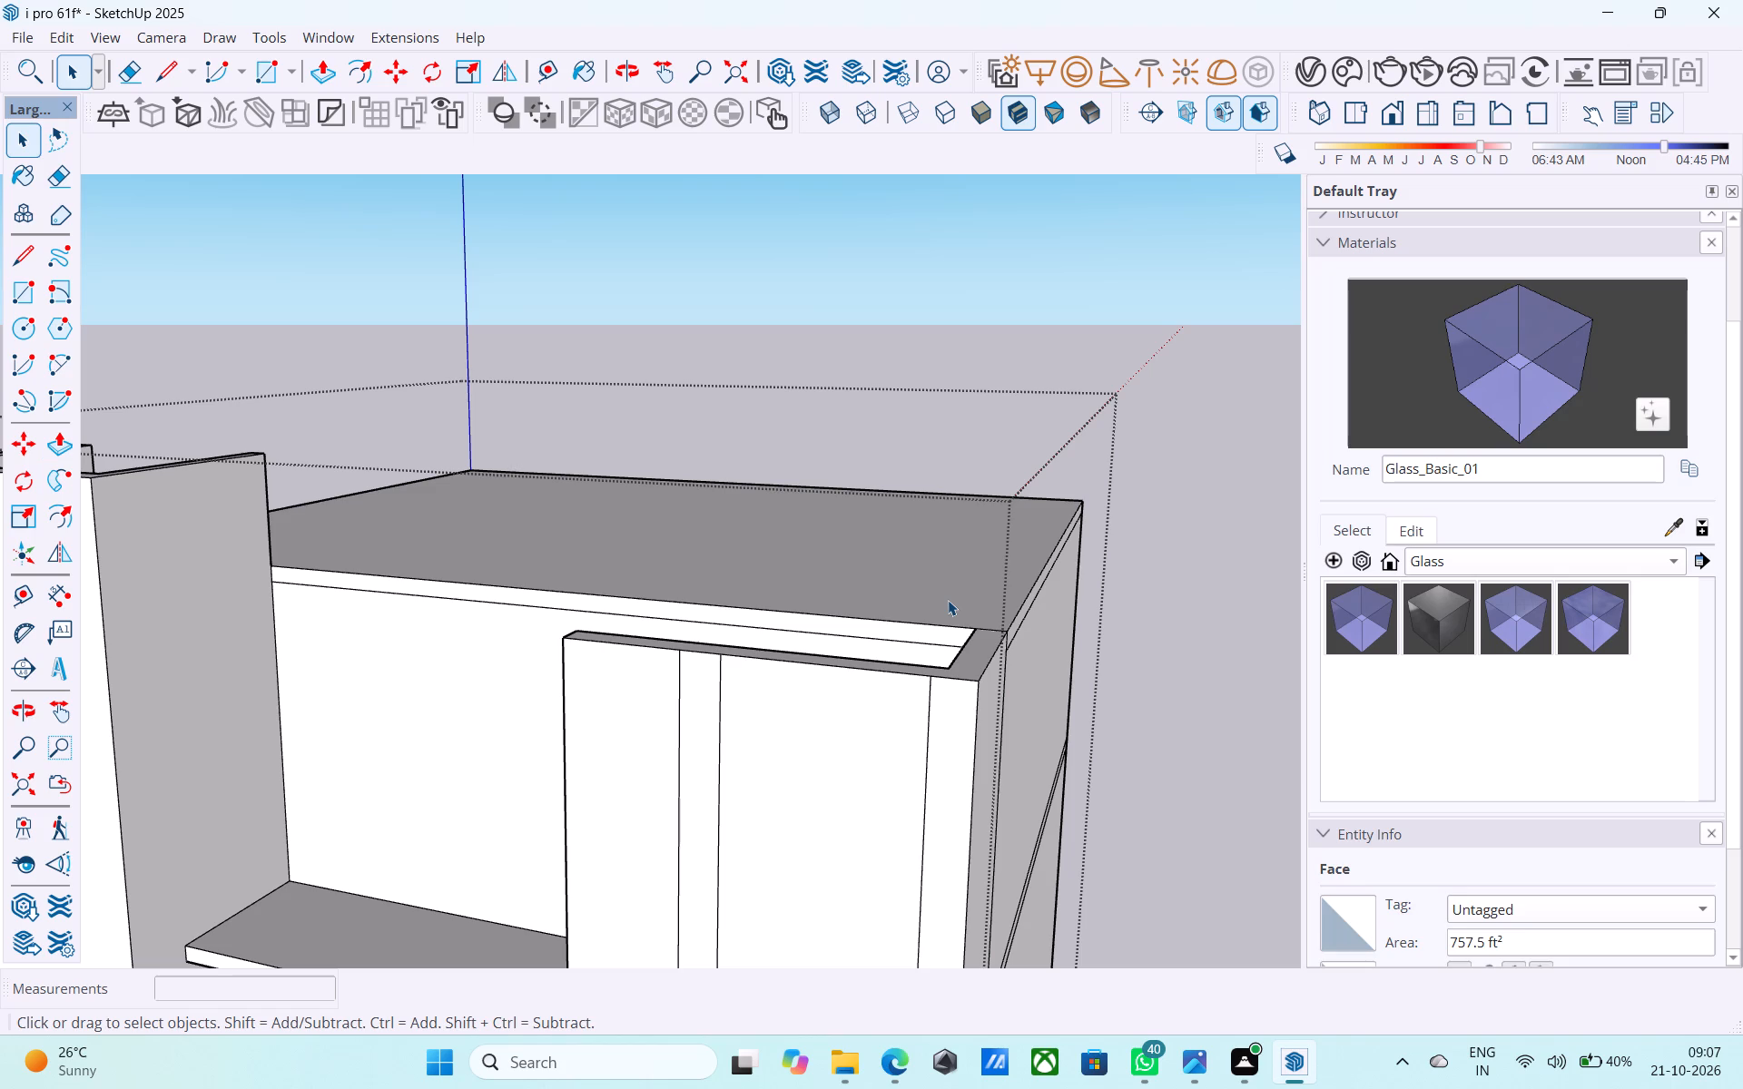
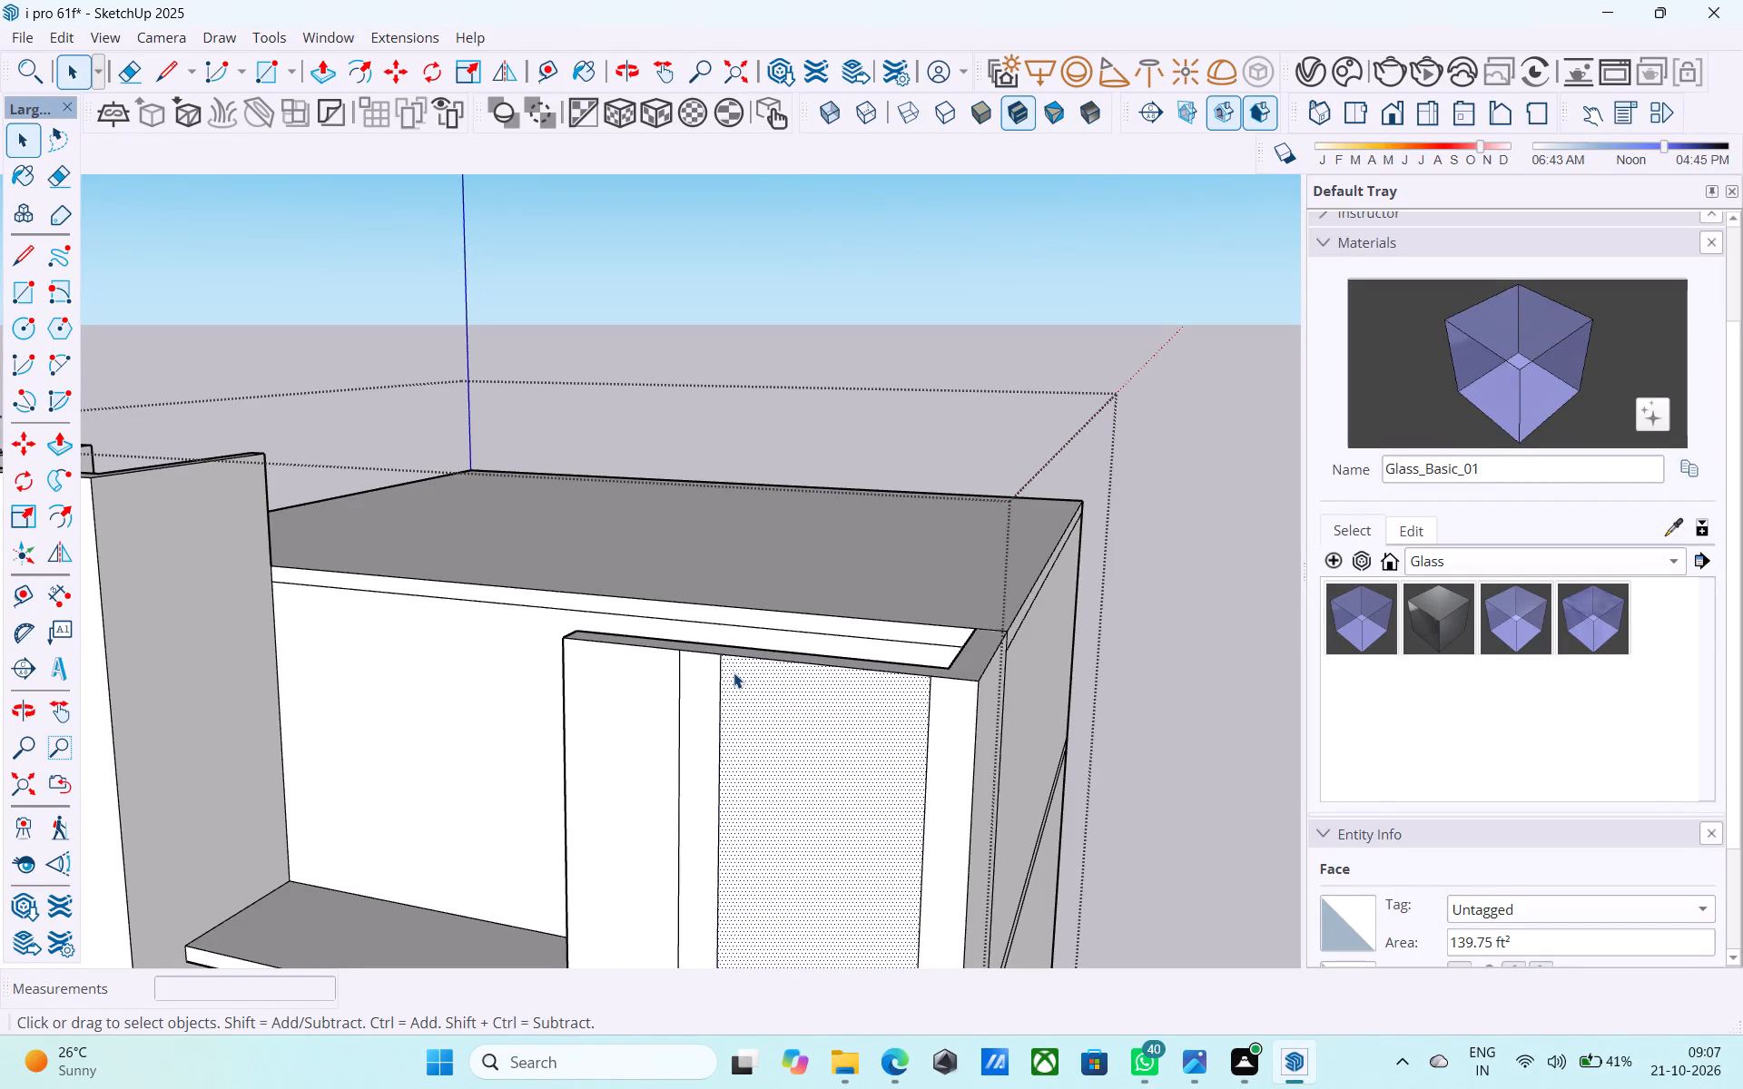
Examine the roof slab, the corner recess and the shelf opening between the two front walls from several angles.
scroll(757, 666, "down", 3)
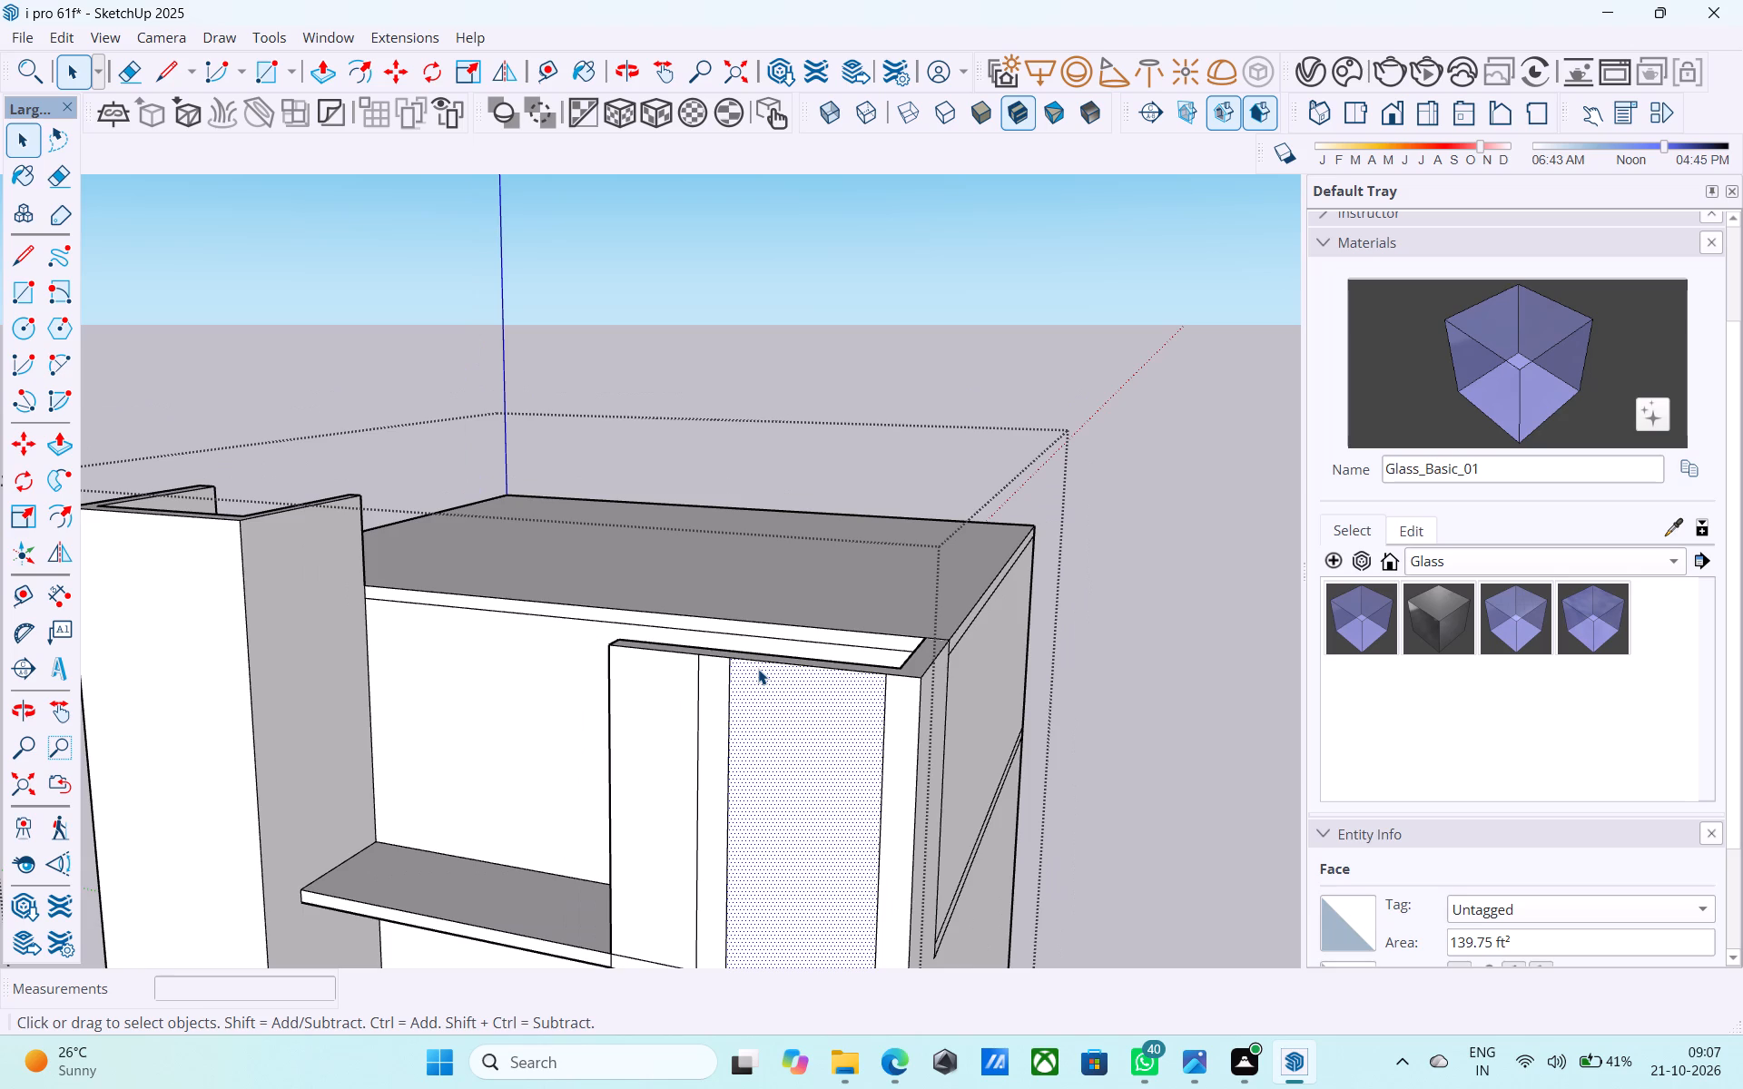
scroll(758, 666, "down", 2)
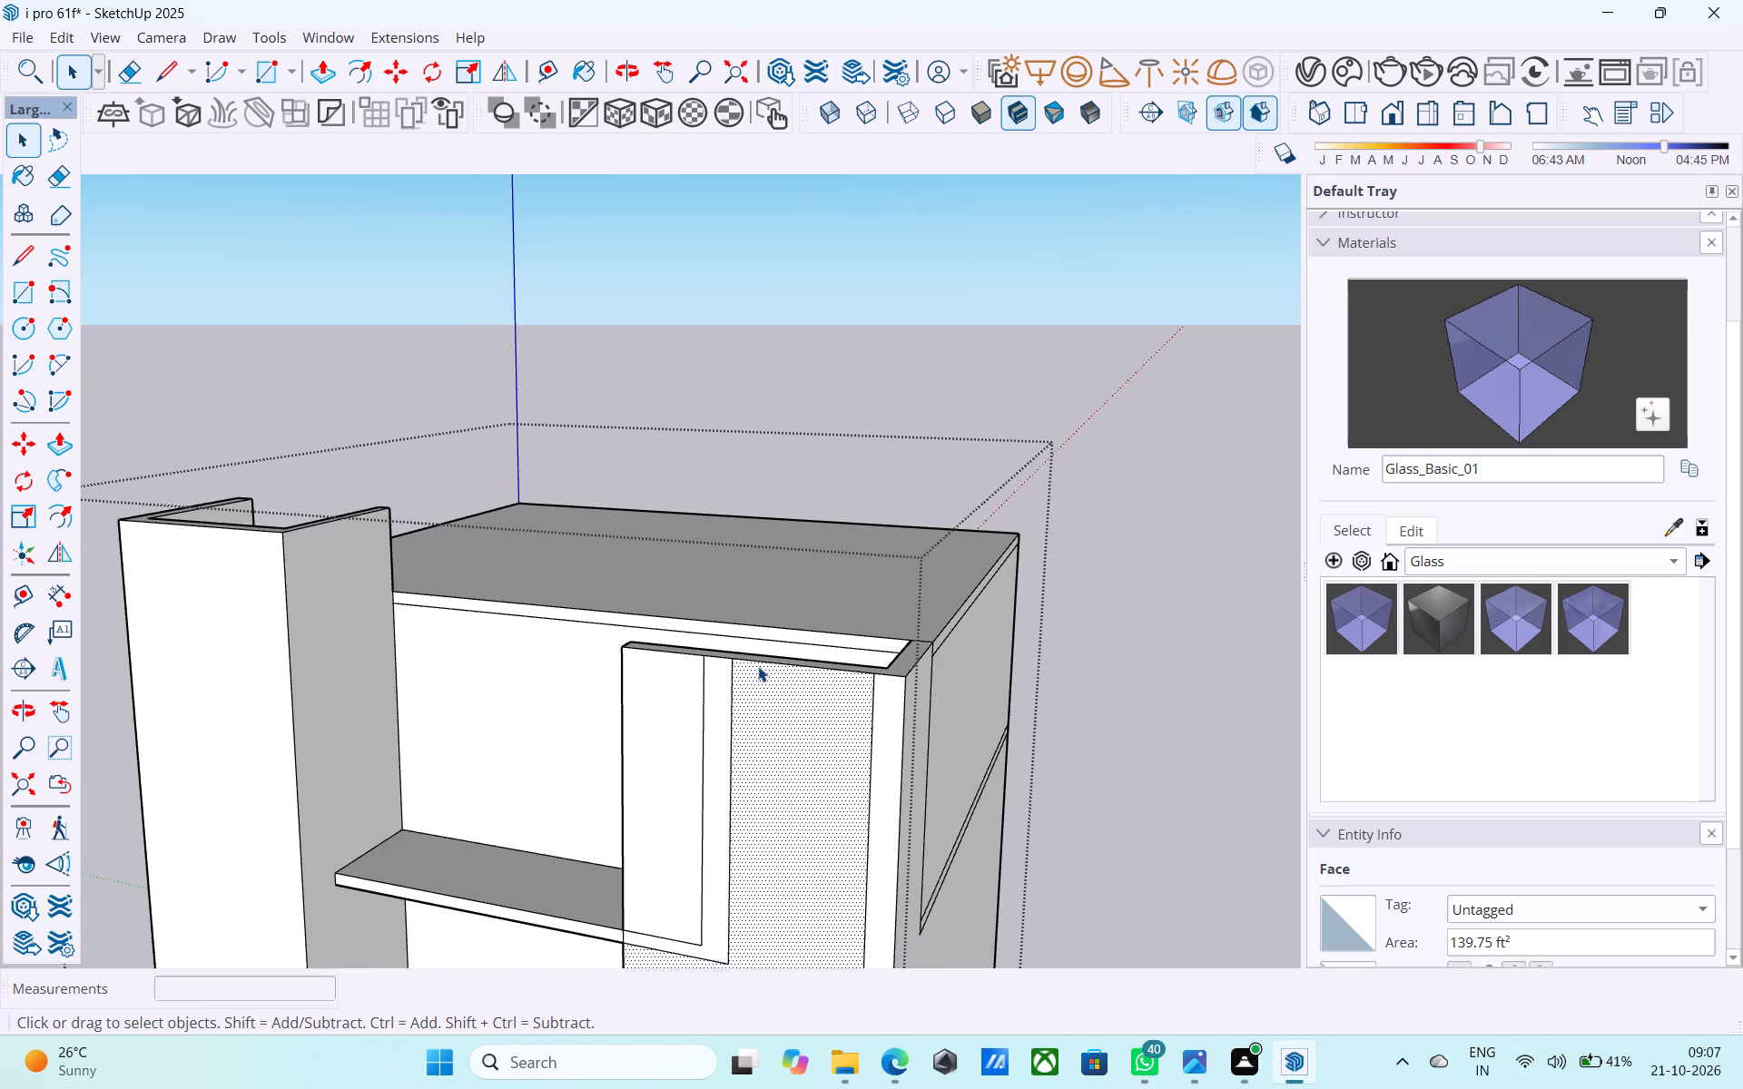
scroll(759, 662, "down", 4)
middle_click_drag(759, 662, 724, 778)
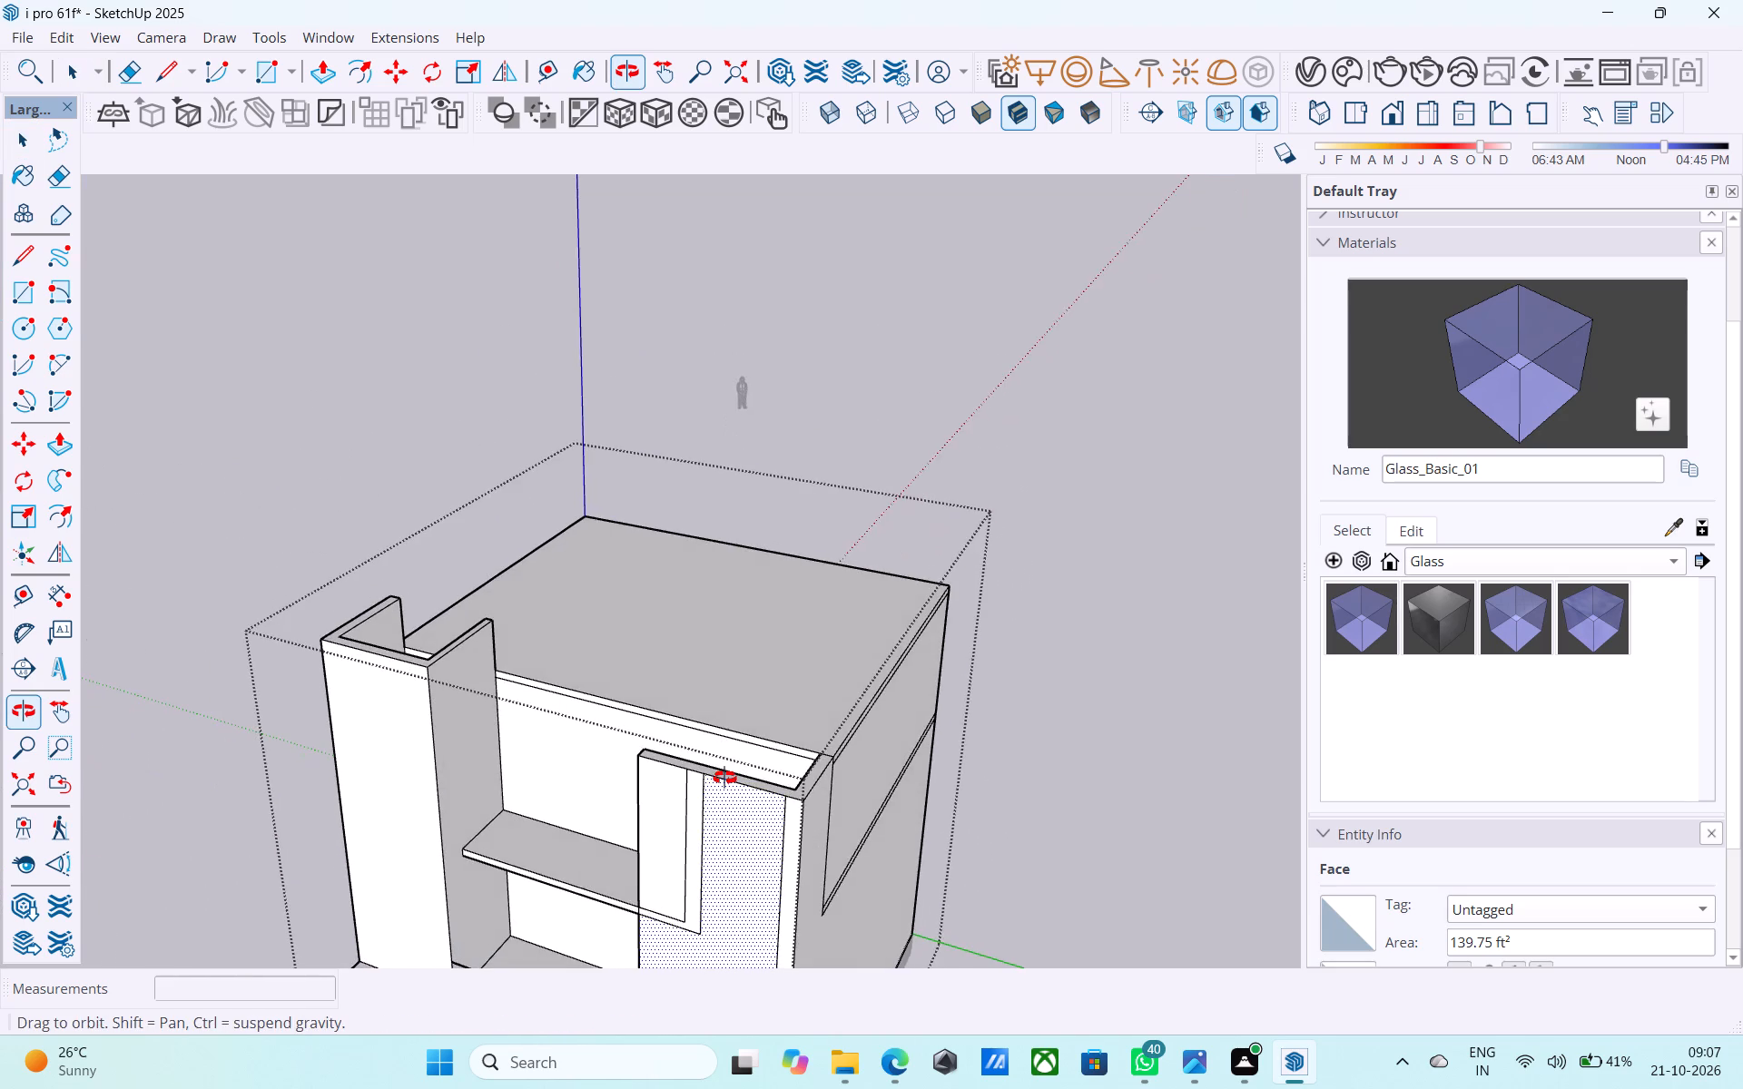
middle_click_drag(724, 778, 722, 768)
scroll(722, 776, "up", 4)
middle_click_drag(793, 725, 487, 701)
scroll(487, 701, "up", 8)
middle_click_drag(399, 711, 438, 721)
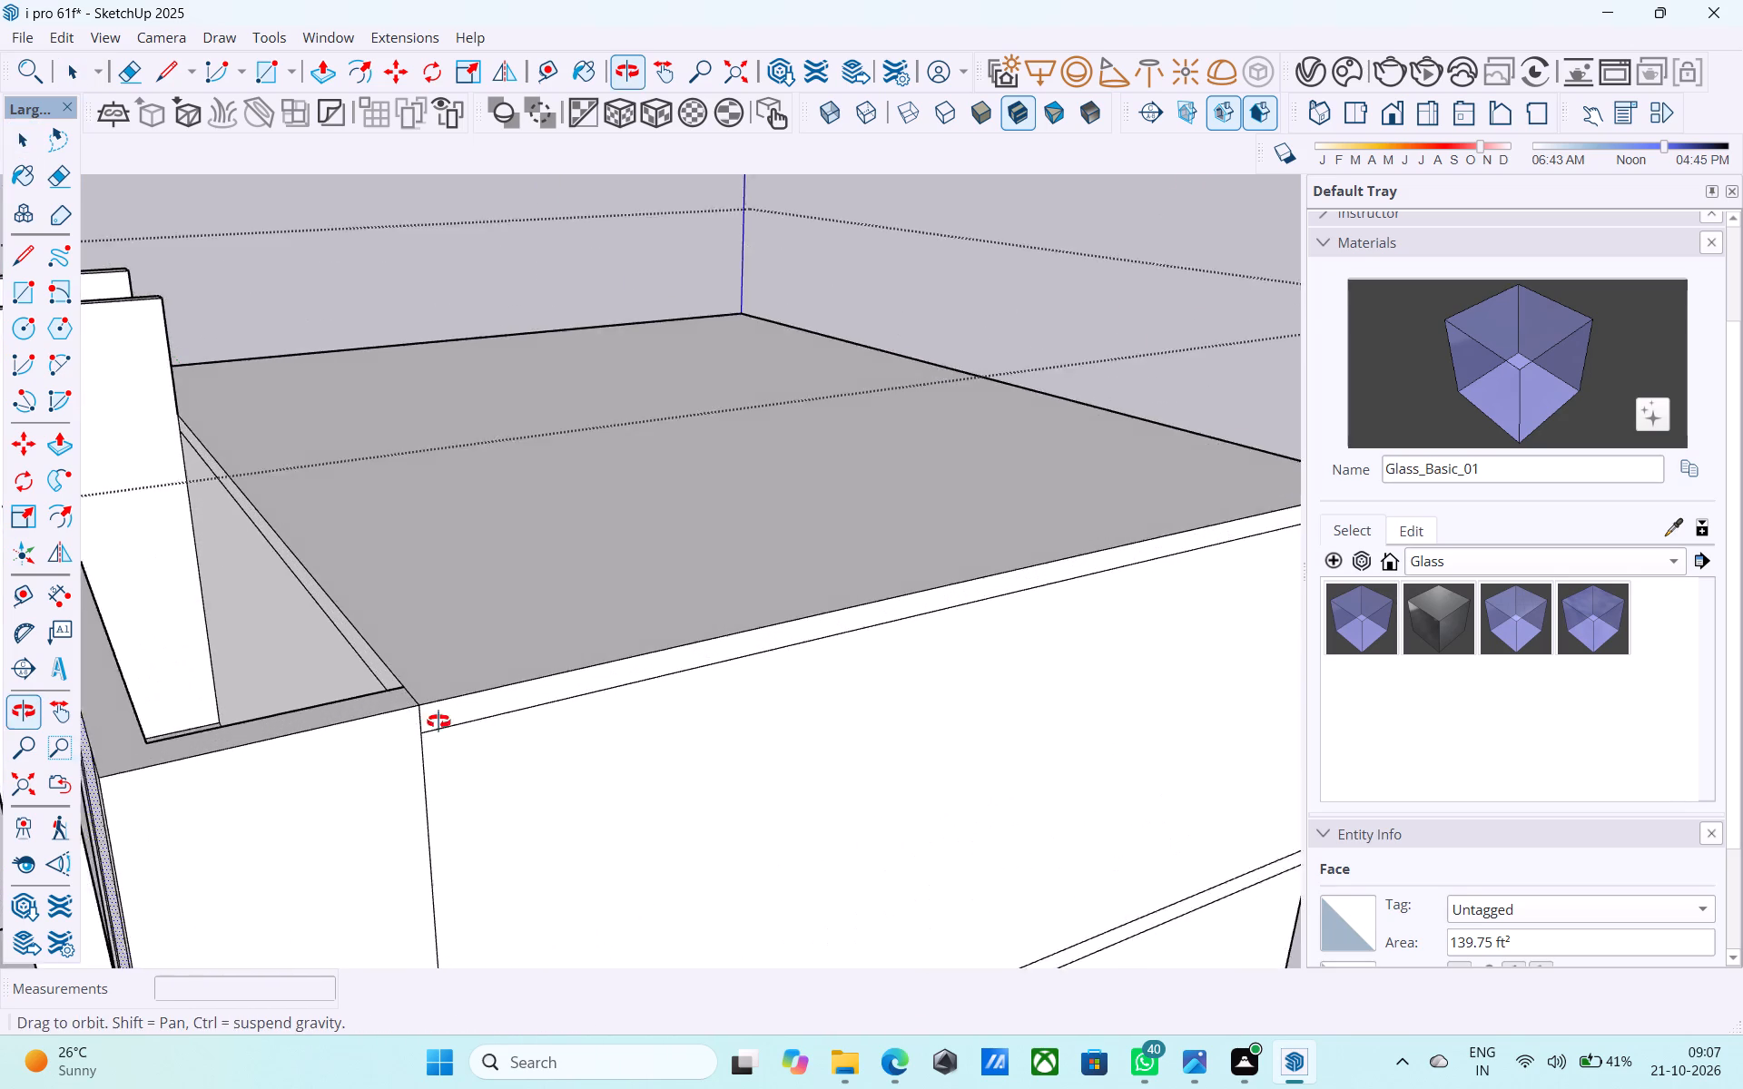
middle_click_drag(438, 721, 792, 703)
scroll(980, 683, "down", 6)
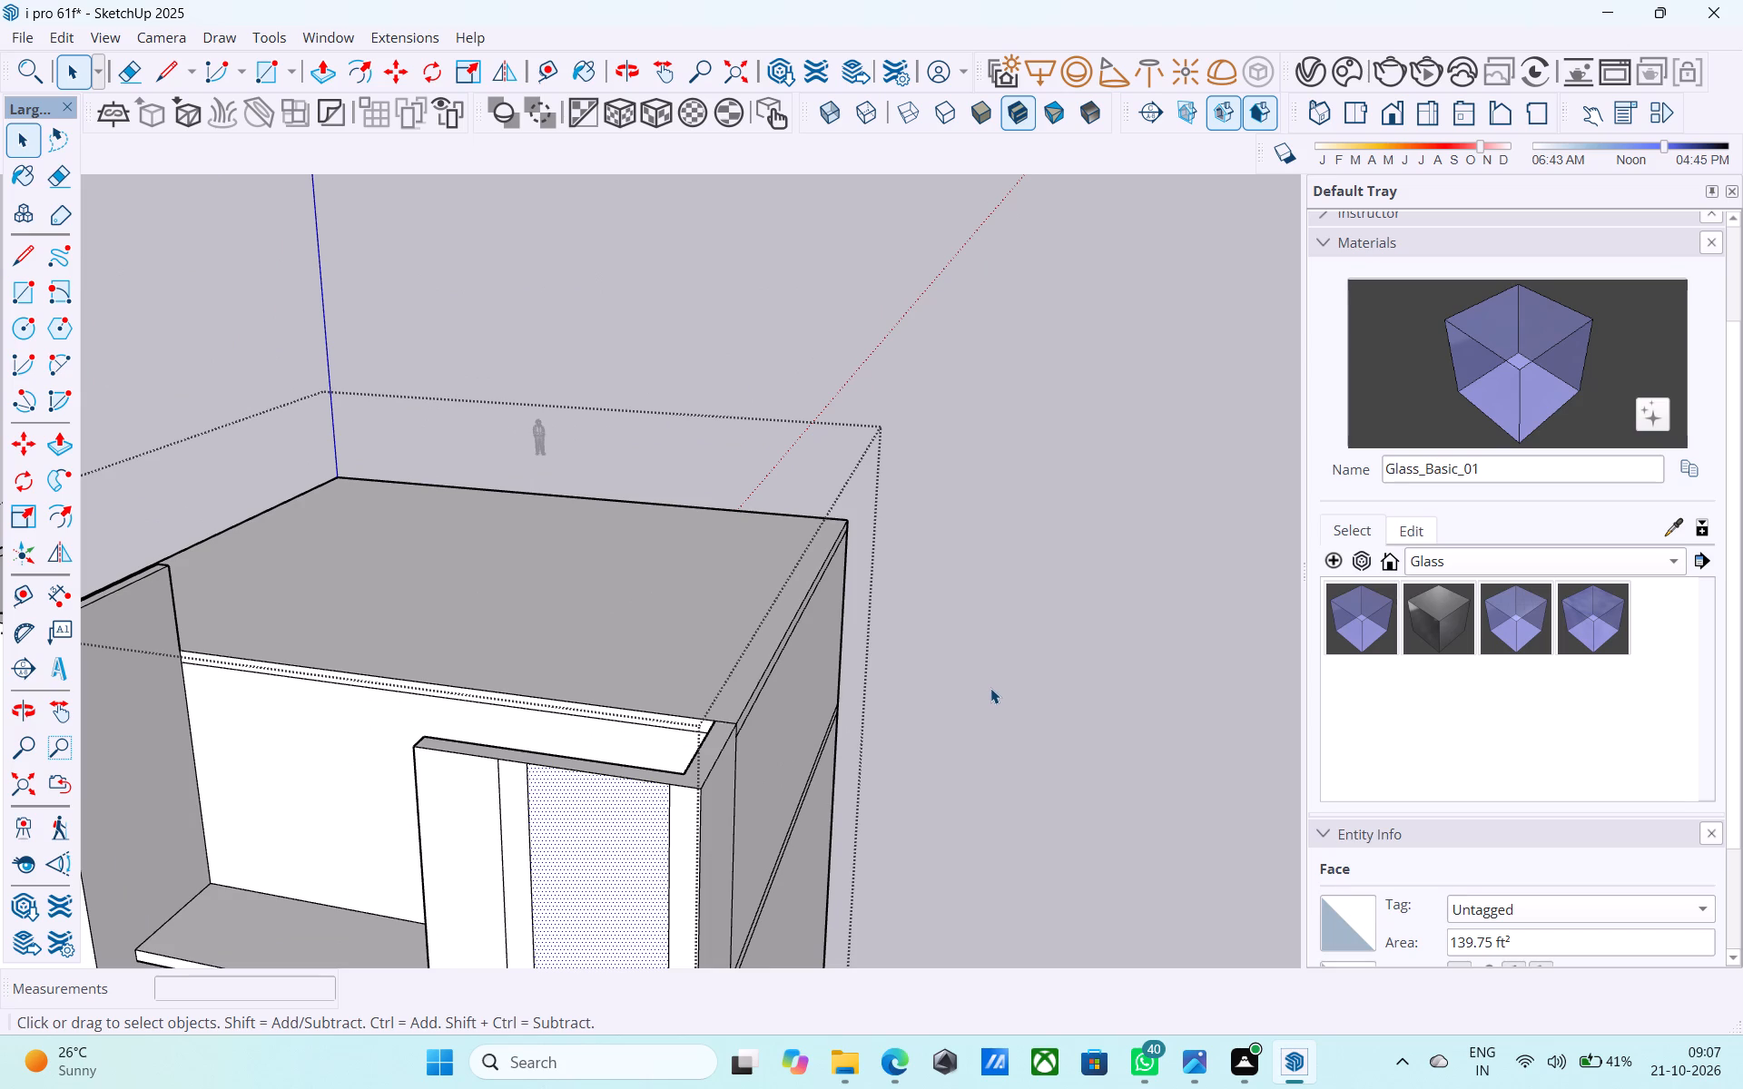
scroll(990, 688, "down", 3)
scroll(1111, 650, "down", 6)
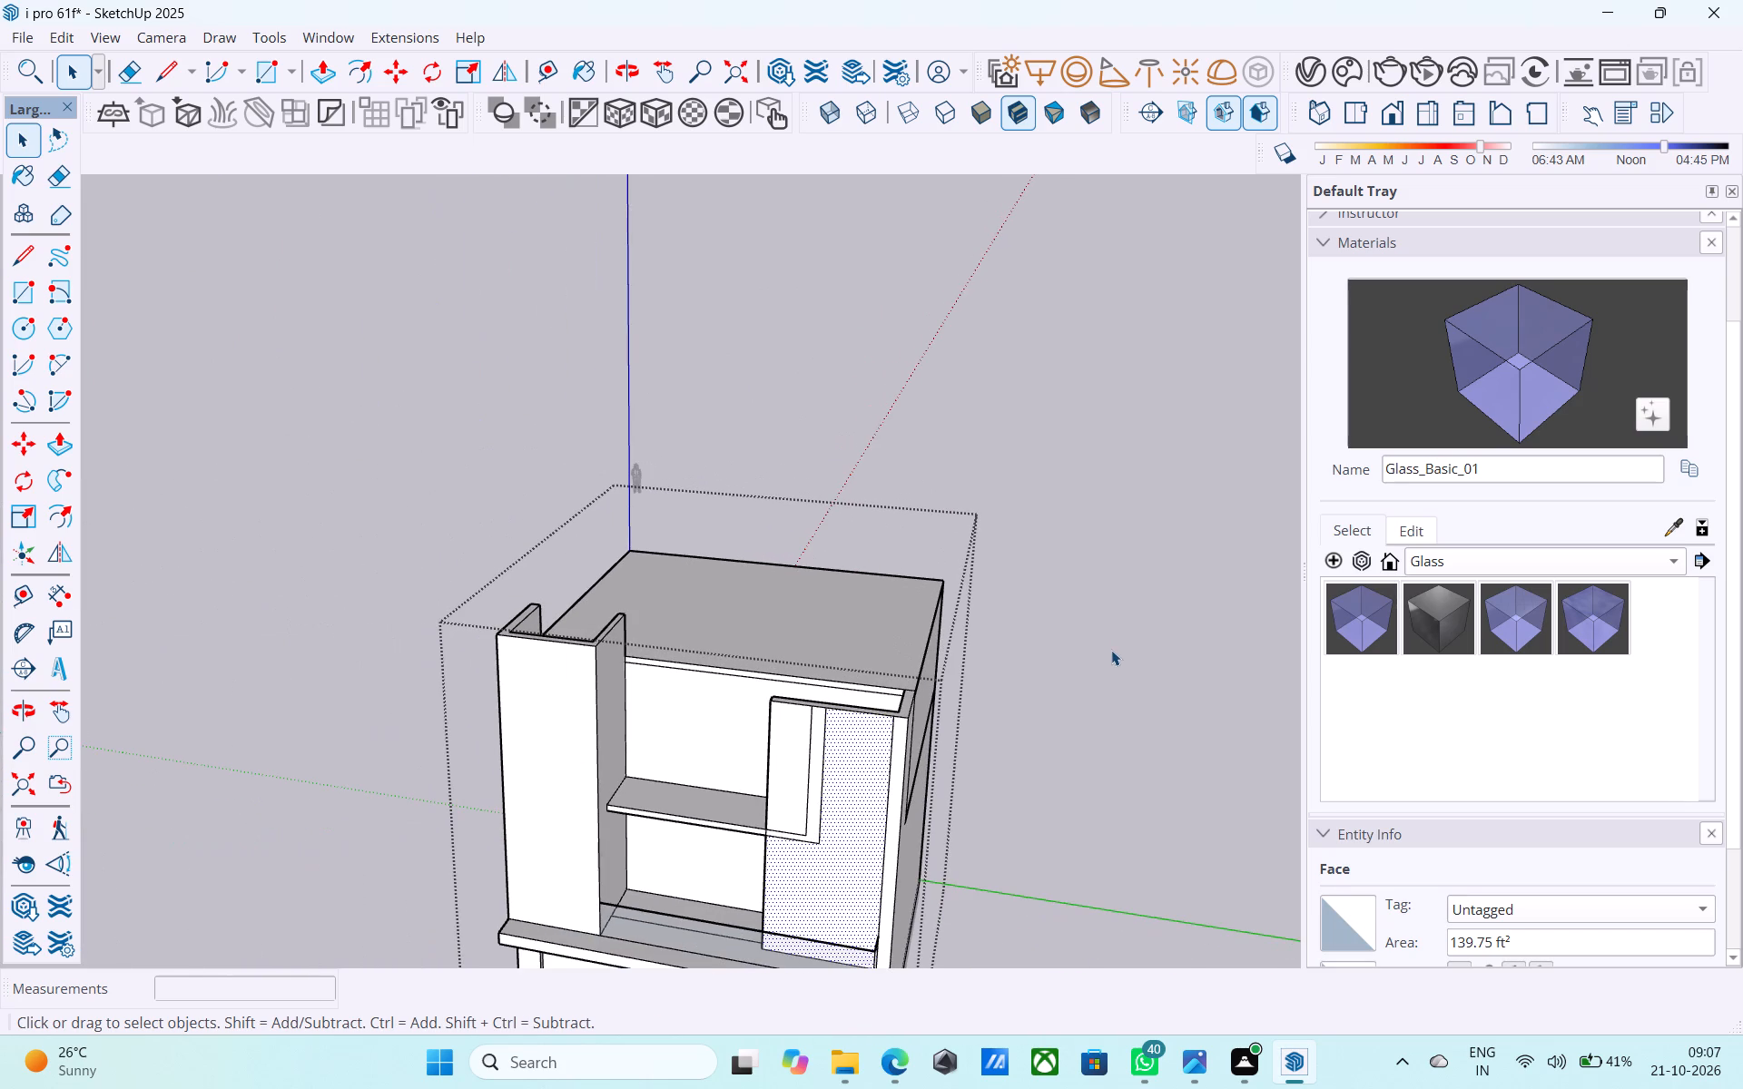
scroll(1111, 650, "down", 4)
middle_click_drag(1042, 670, 1042, 637)
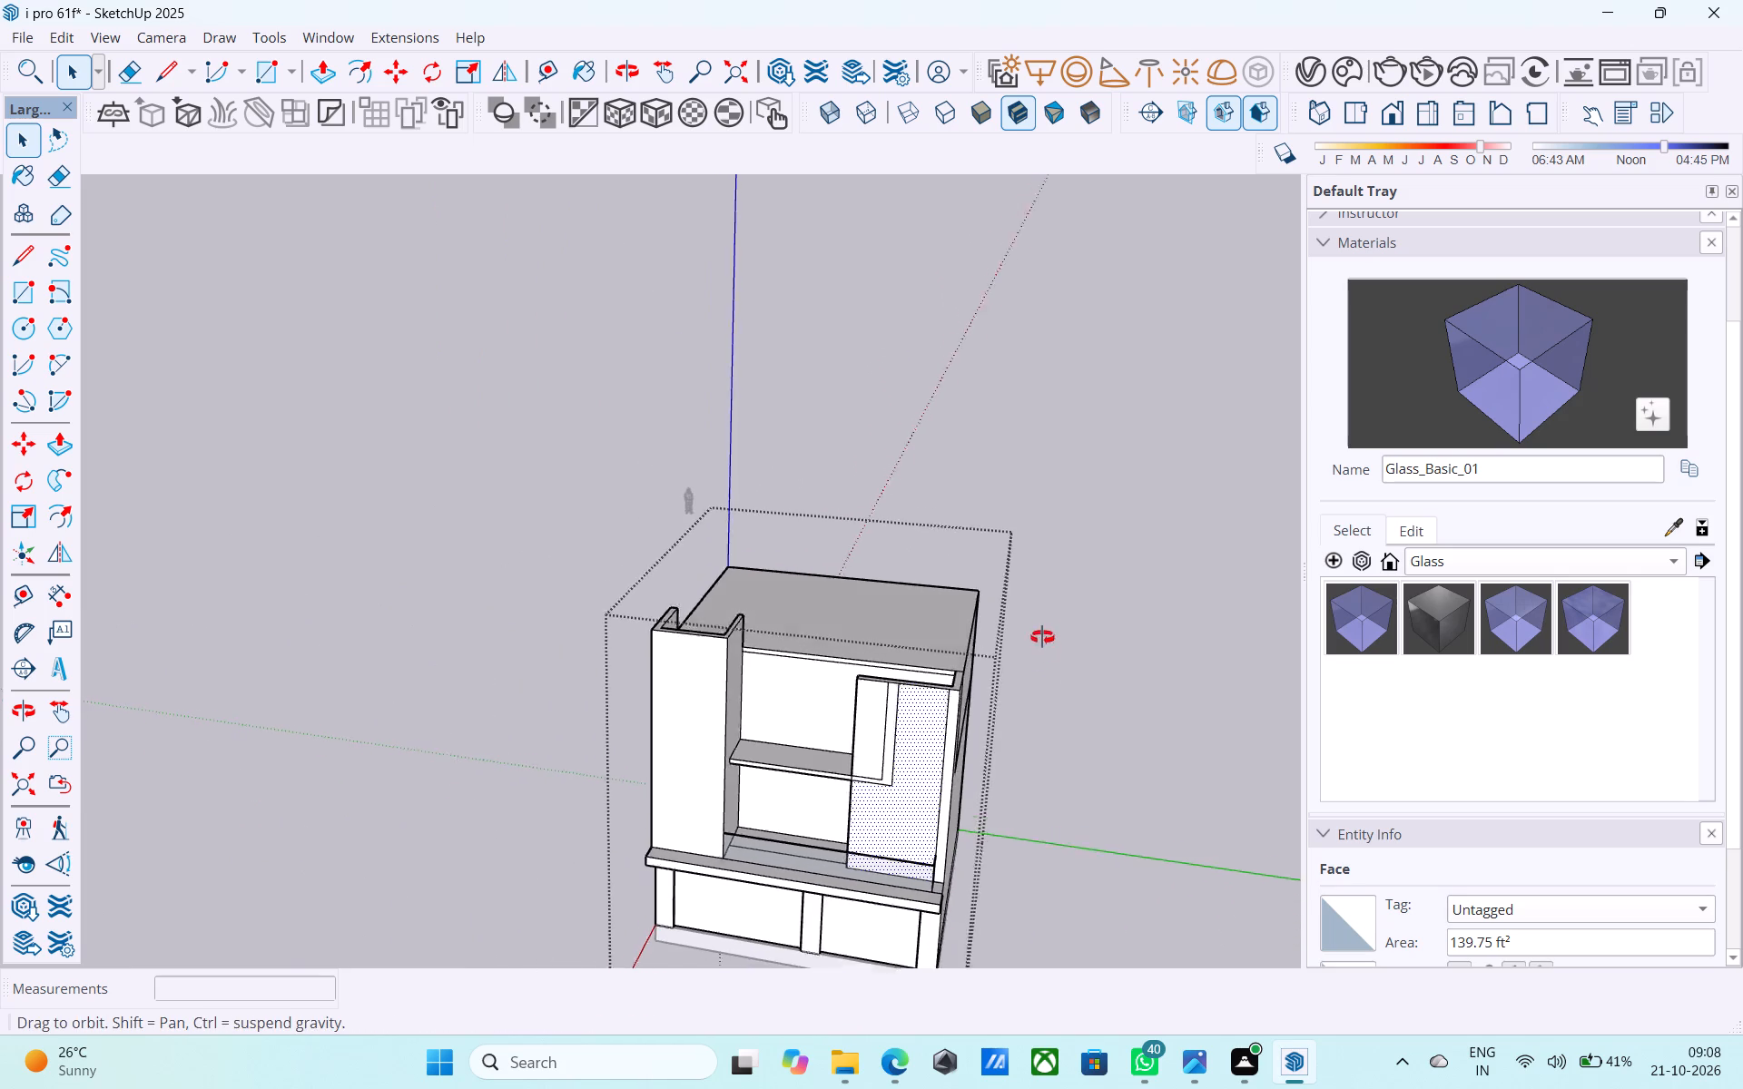
middle_click_drag(1042, 637, 1055, 584)
Draw a 10' 6" vertical line from the shelf's rear corner up to the roof slab's top edge.
scroll(912, 531, "up", 6)
middle_click_drag(885, 525, 901, 514)
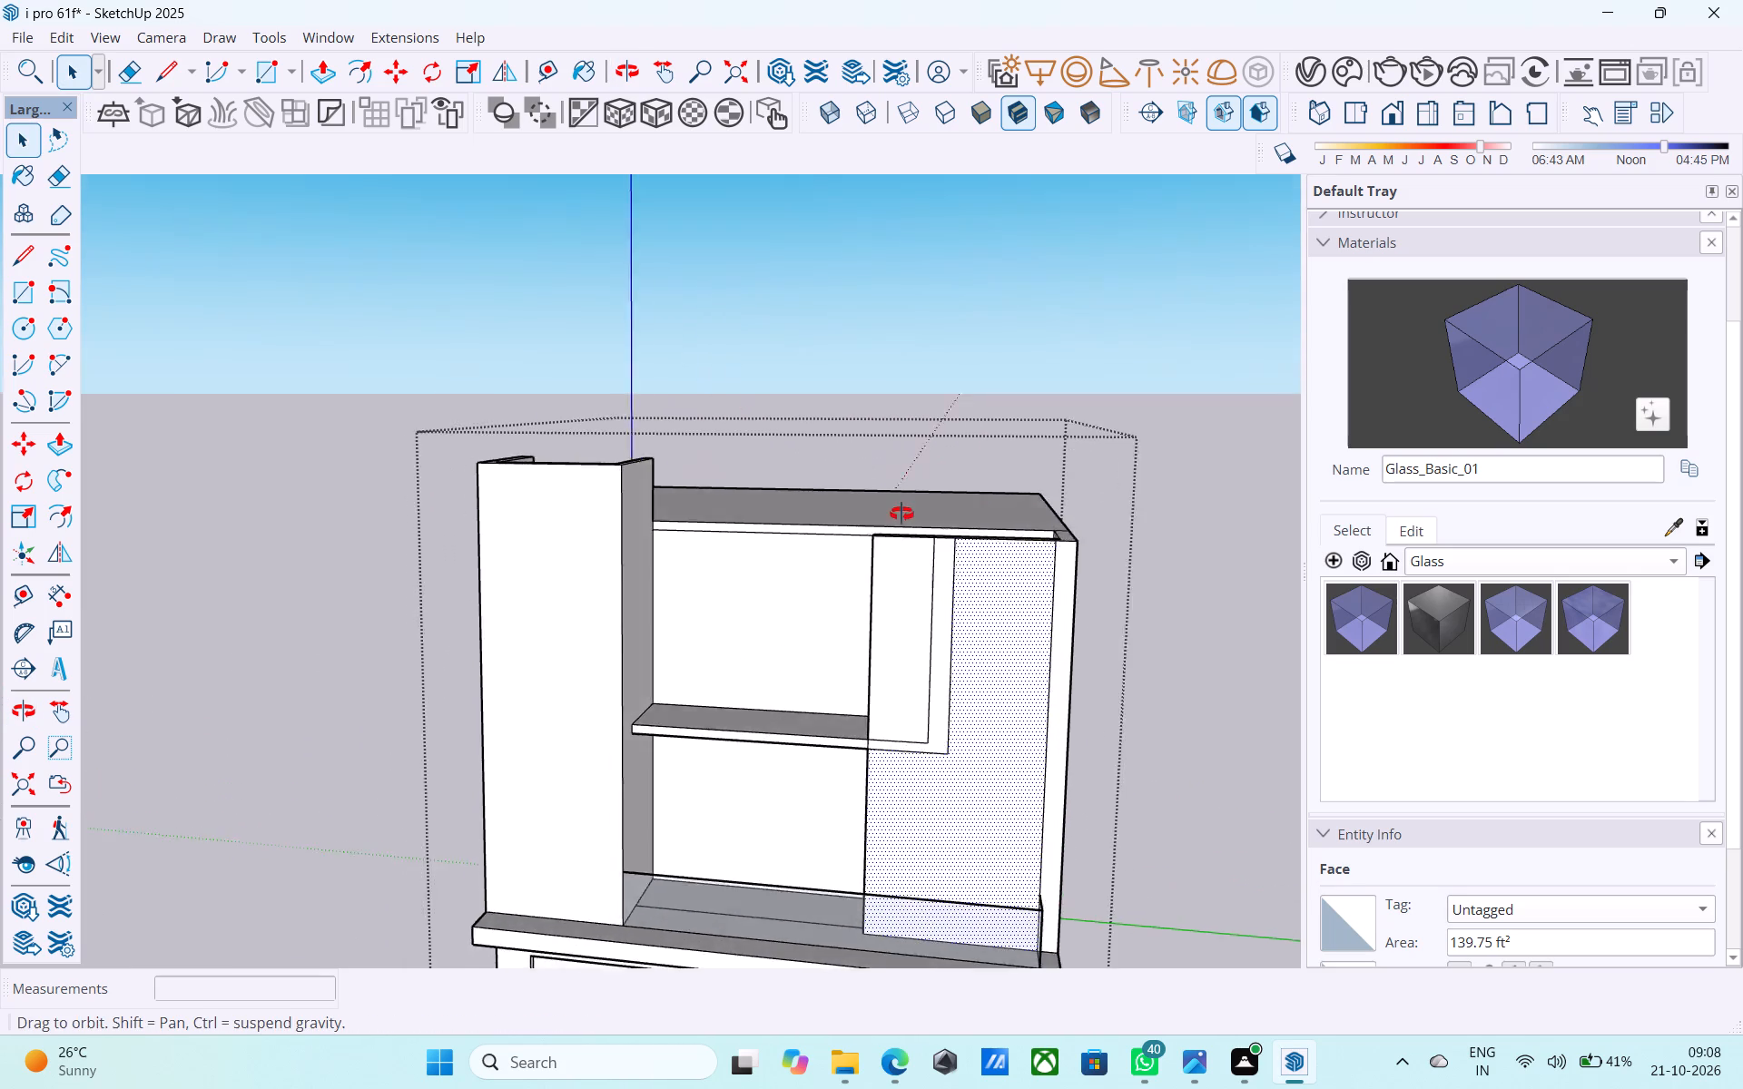
middle_click_drag(901, 514, 964, 548)
scroll(941, 575, "up", 7)
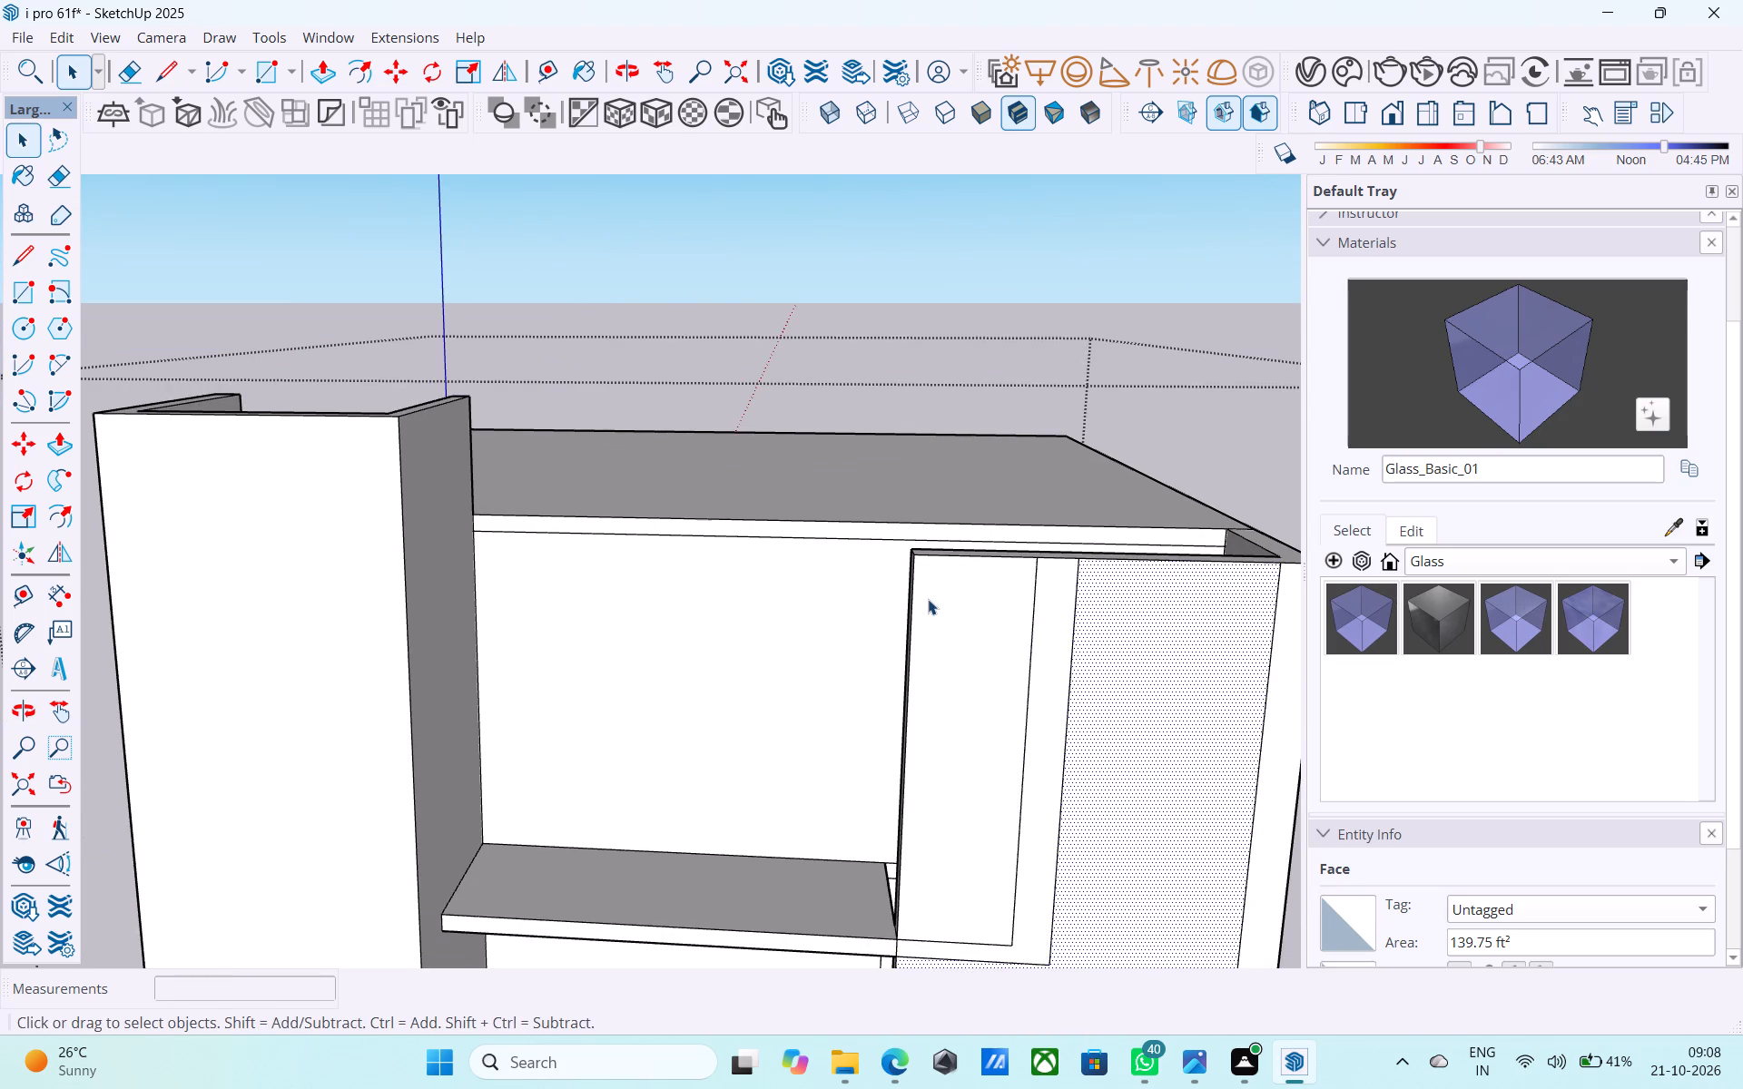
key("l")
middle_click_drag(860, 880, 829, 861)
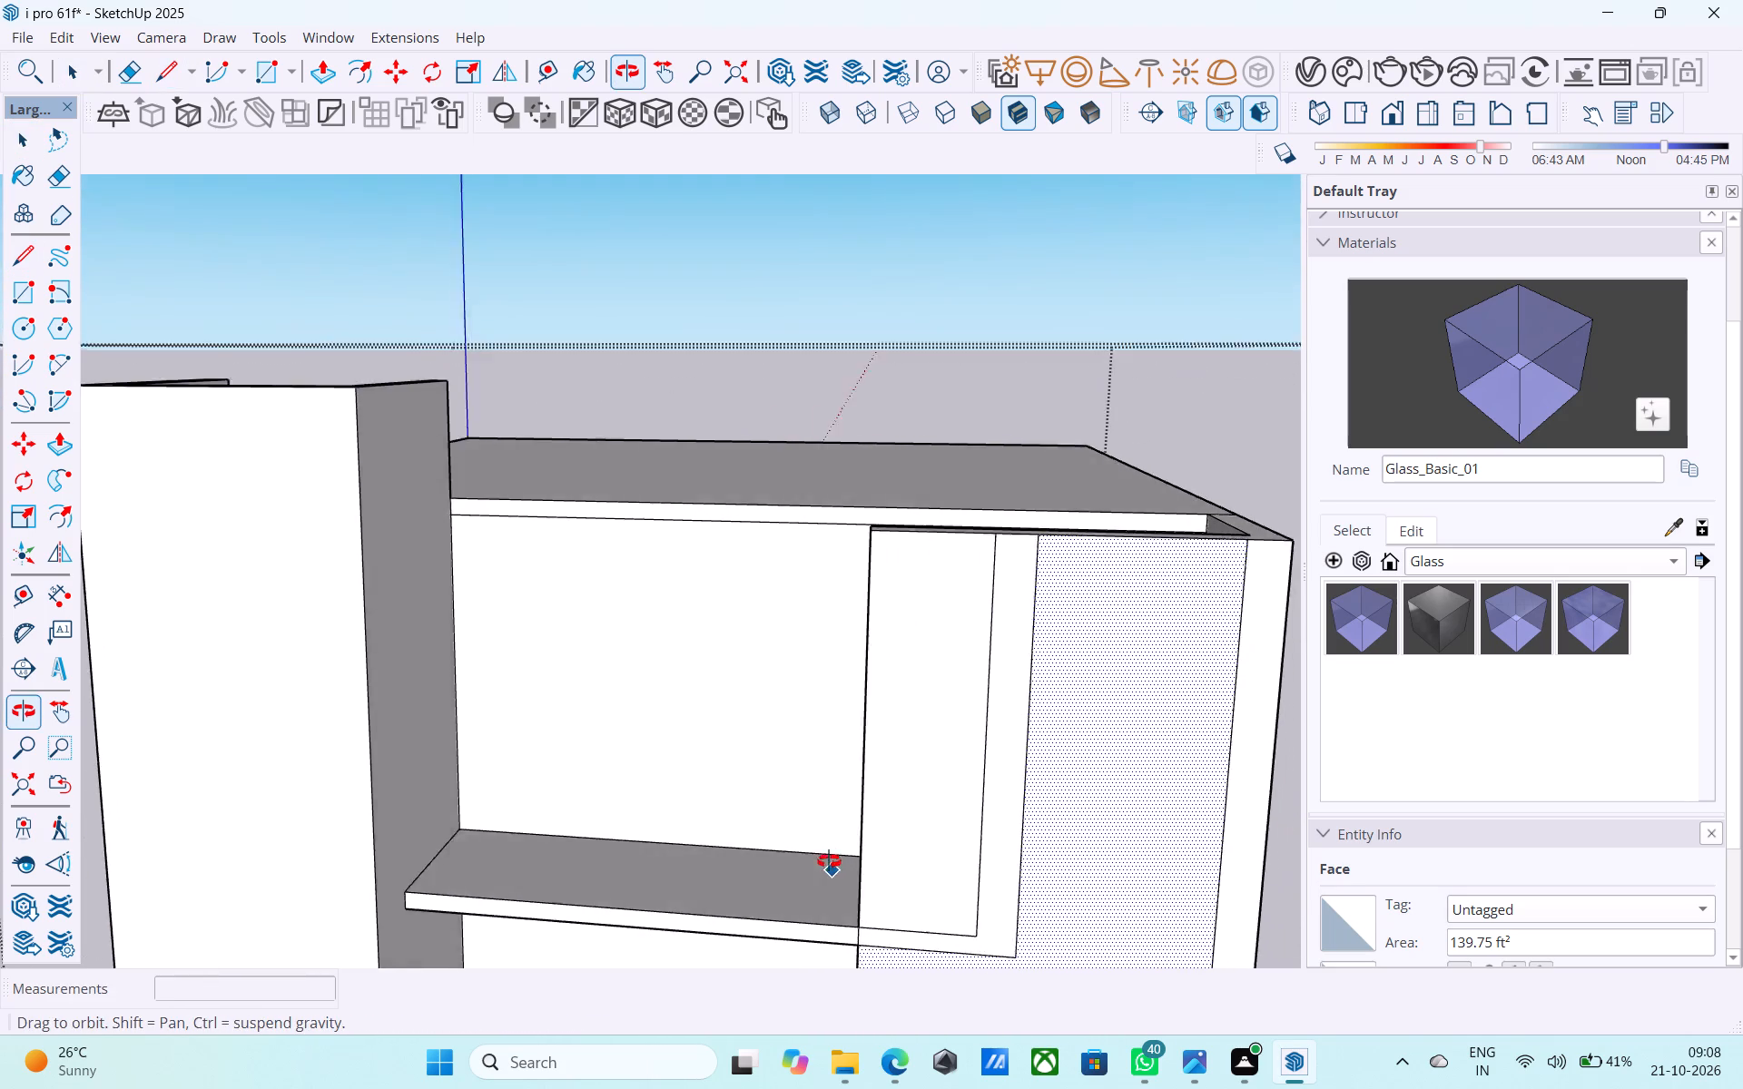
middle_click_drag(829, 861, 884, 907)
scroll(886, 908, "up", 7)
left_click(907, 849)
scroll(906, 846, "down", 6)
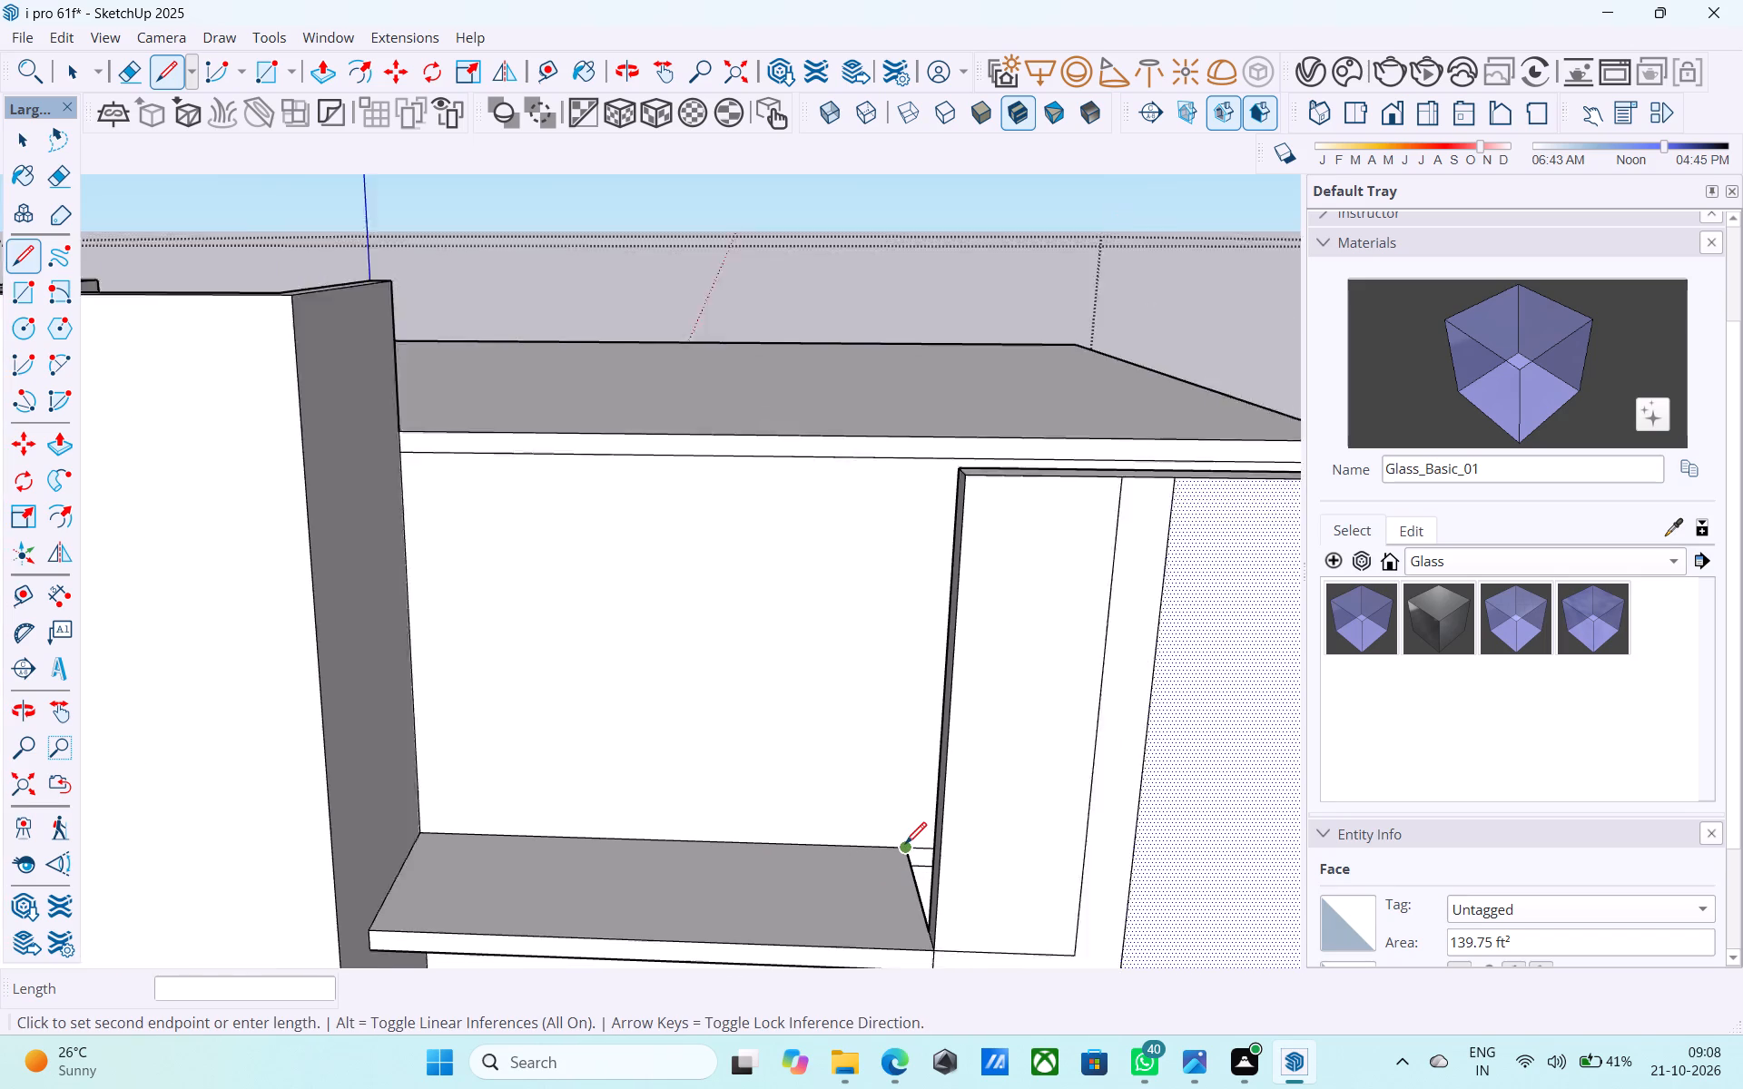
left_click(930, 478)
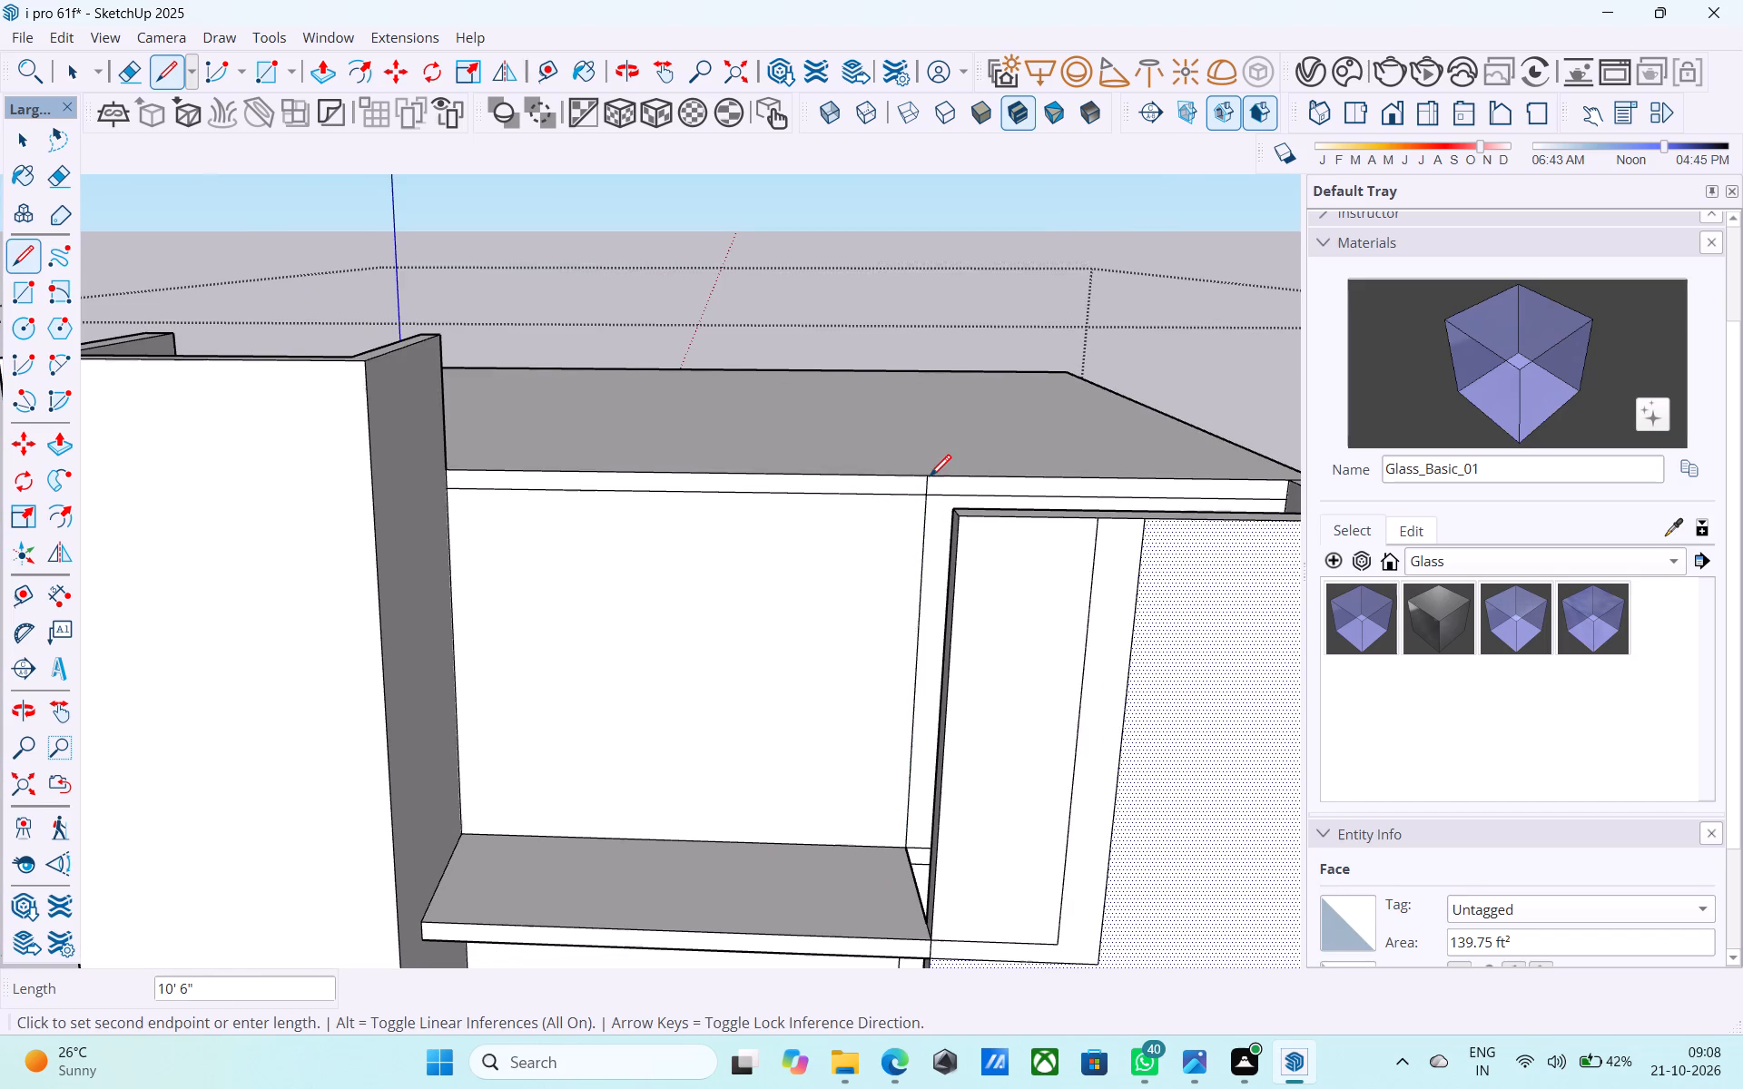
key("space")
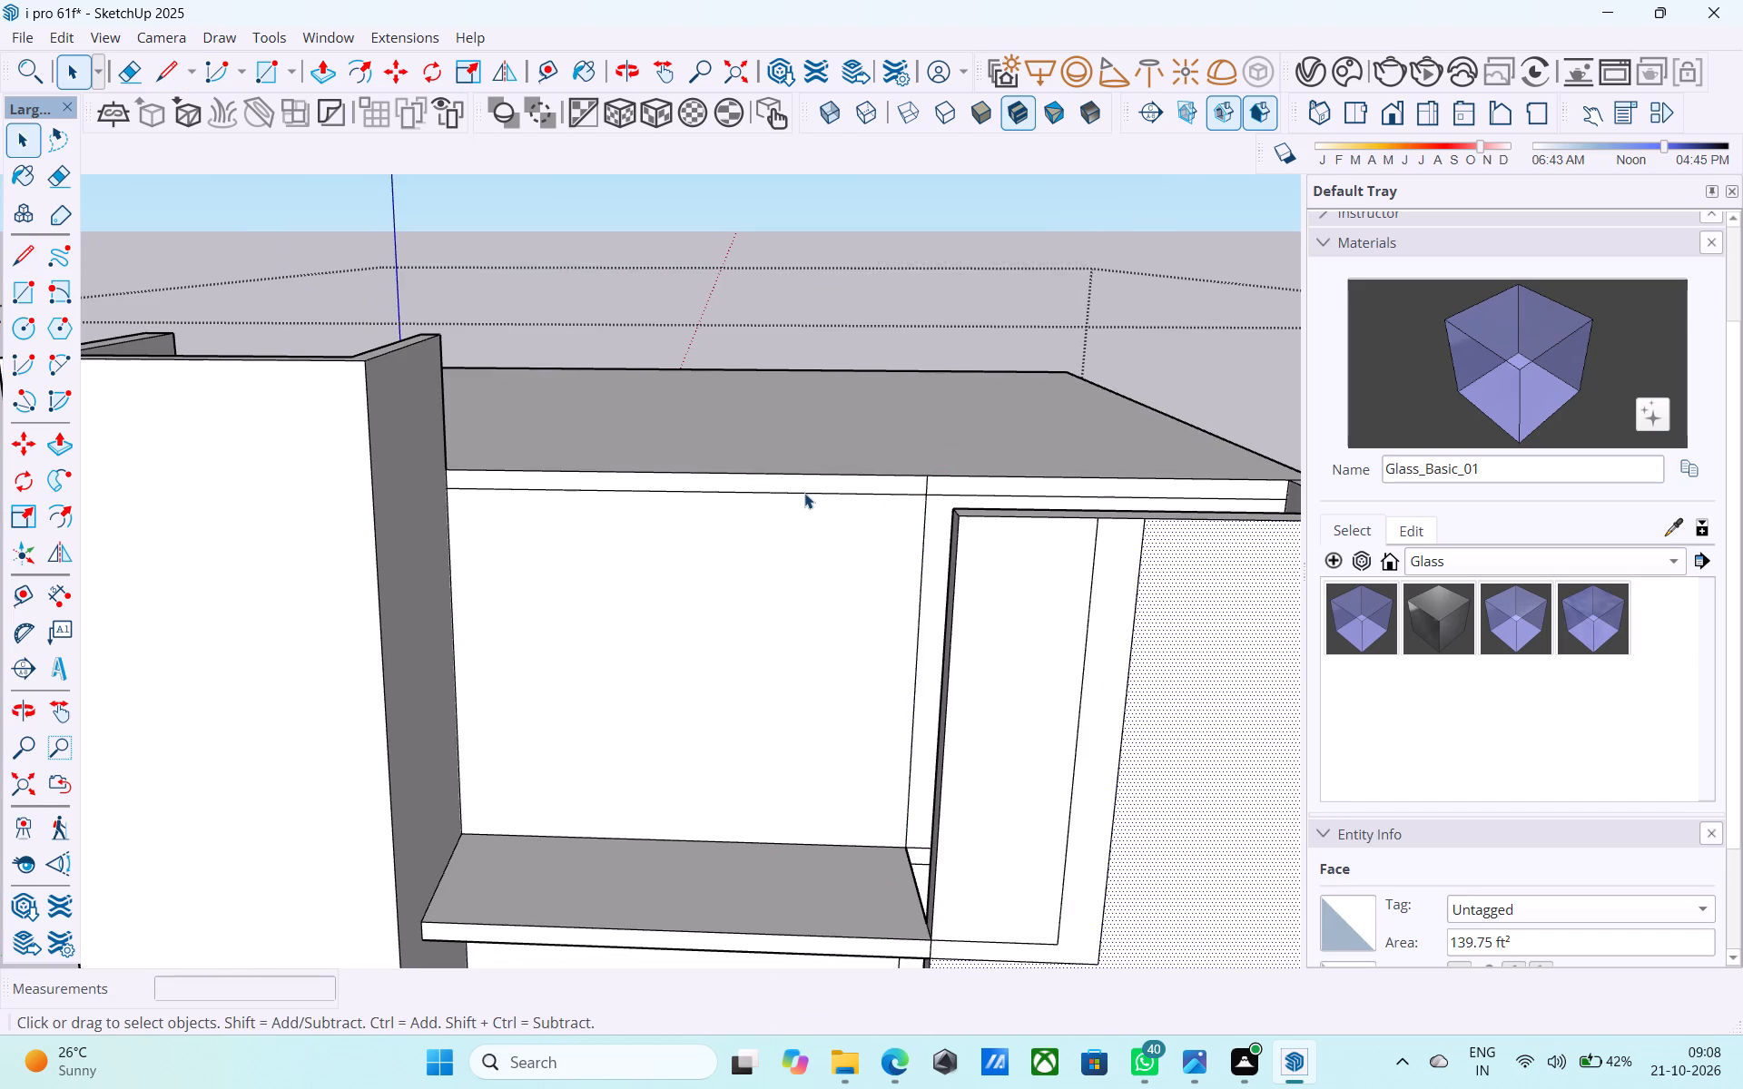
Push/Pull the thin roof-edge strip above the shelf forward 4' 9", level with the shelf's front face.
left_click(797, 488)
key("p")
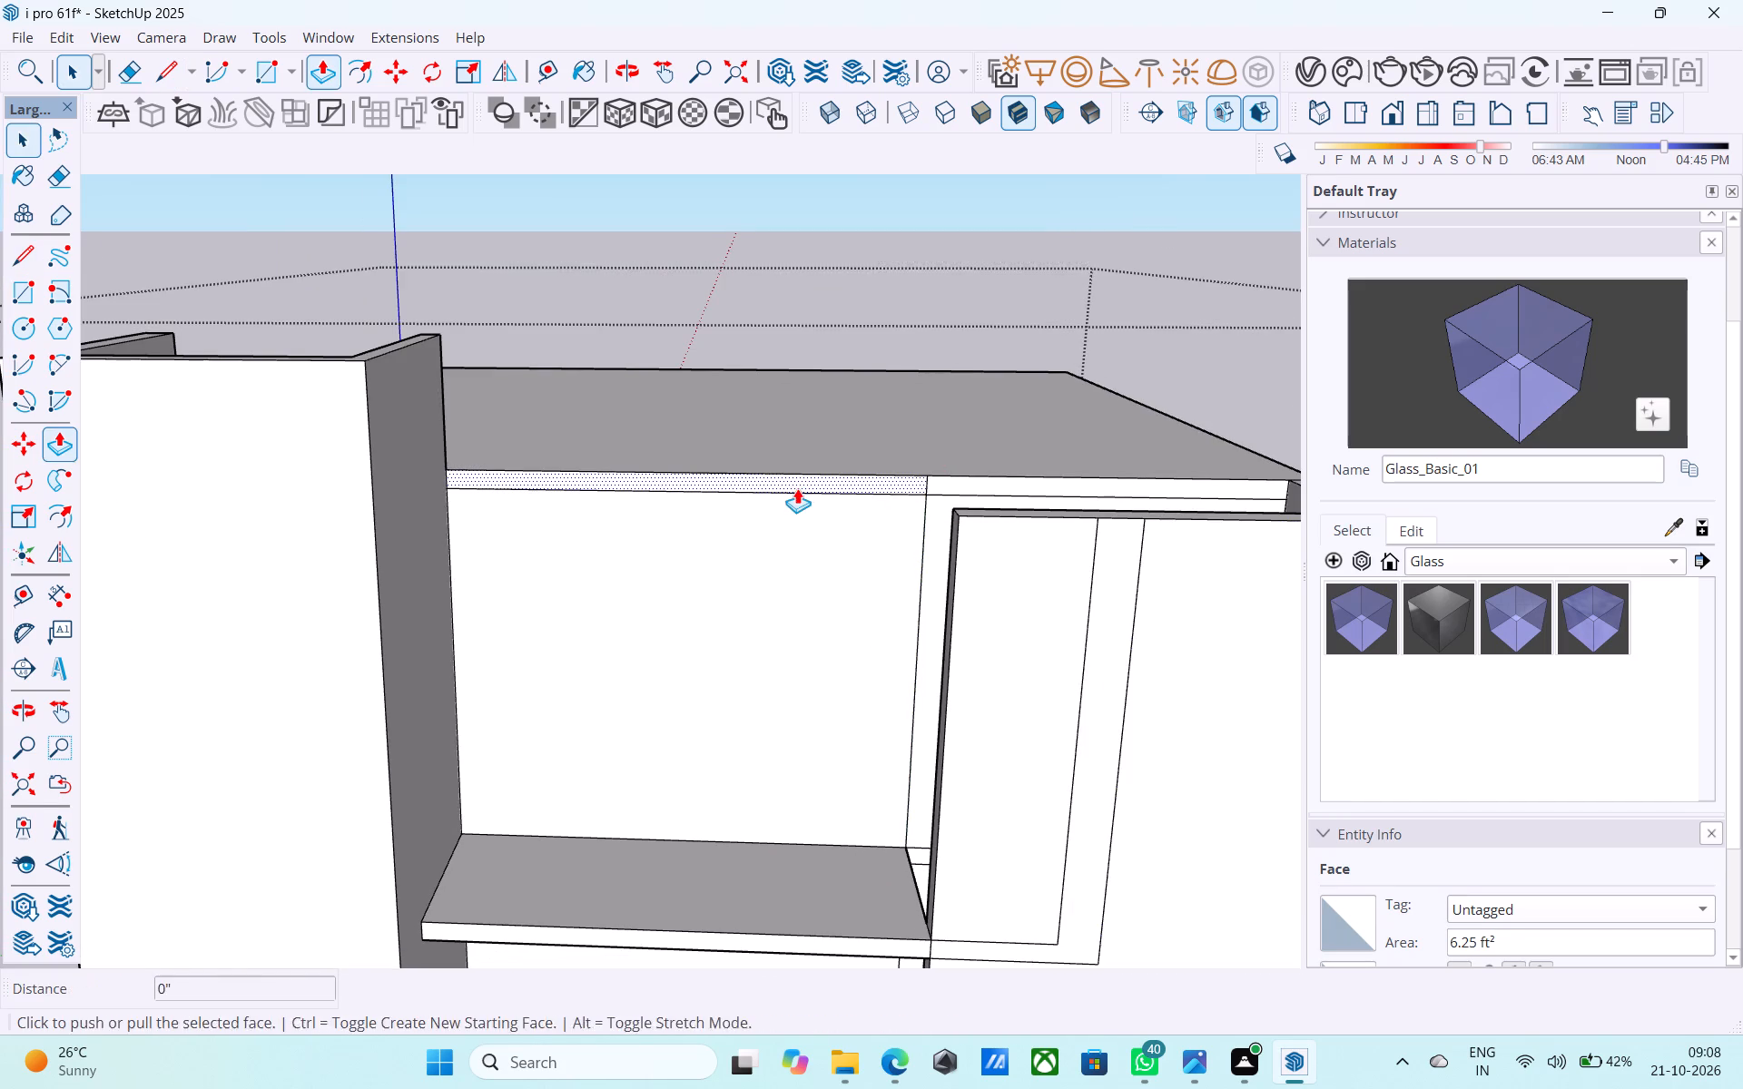
left_click(797, 488)
scroll(794, 505, "down", 5)
middle_click_drag(720, 743, 613, 620)
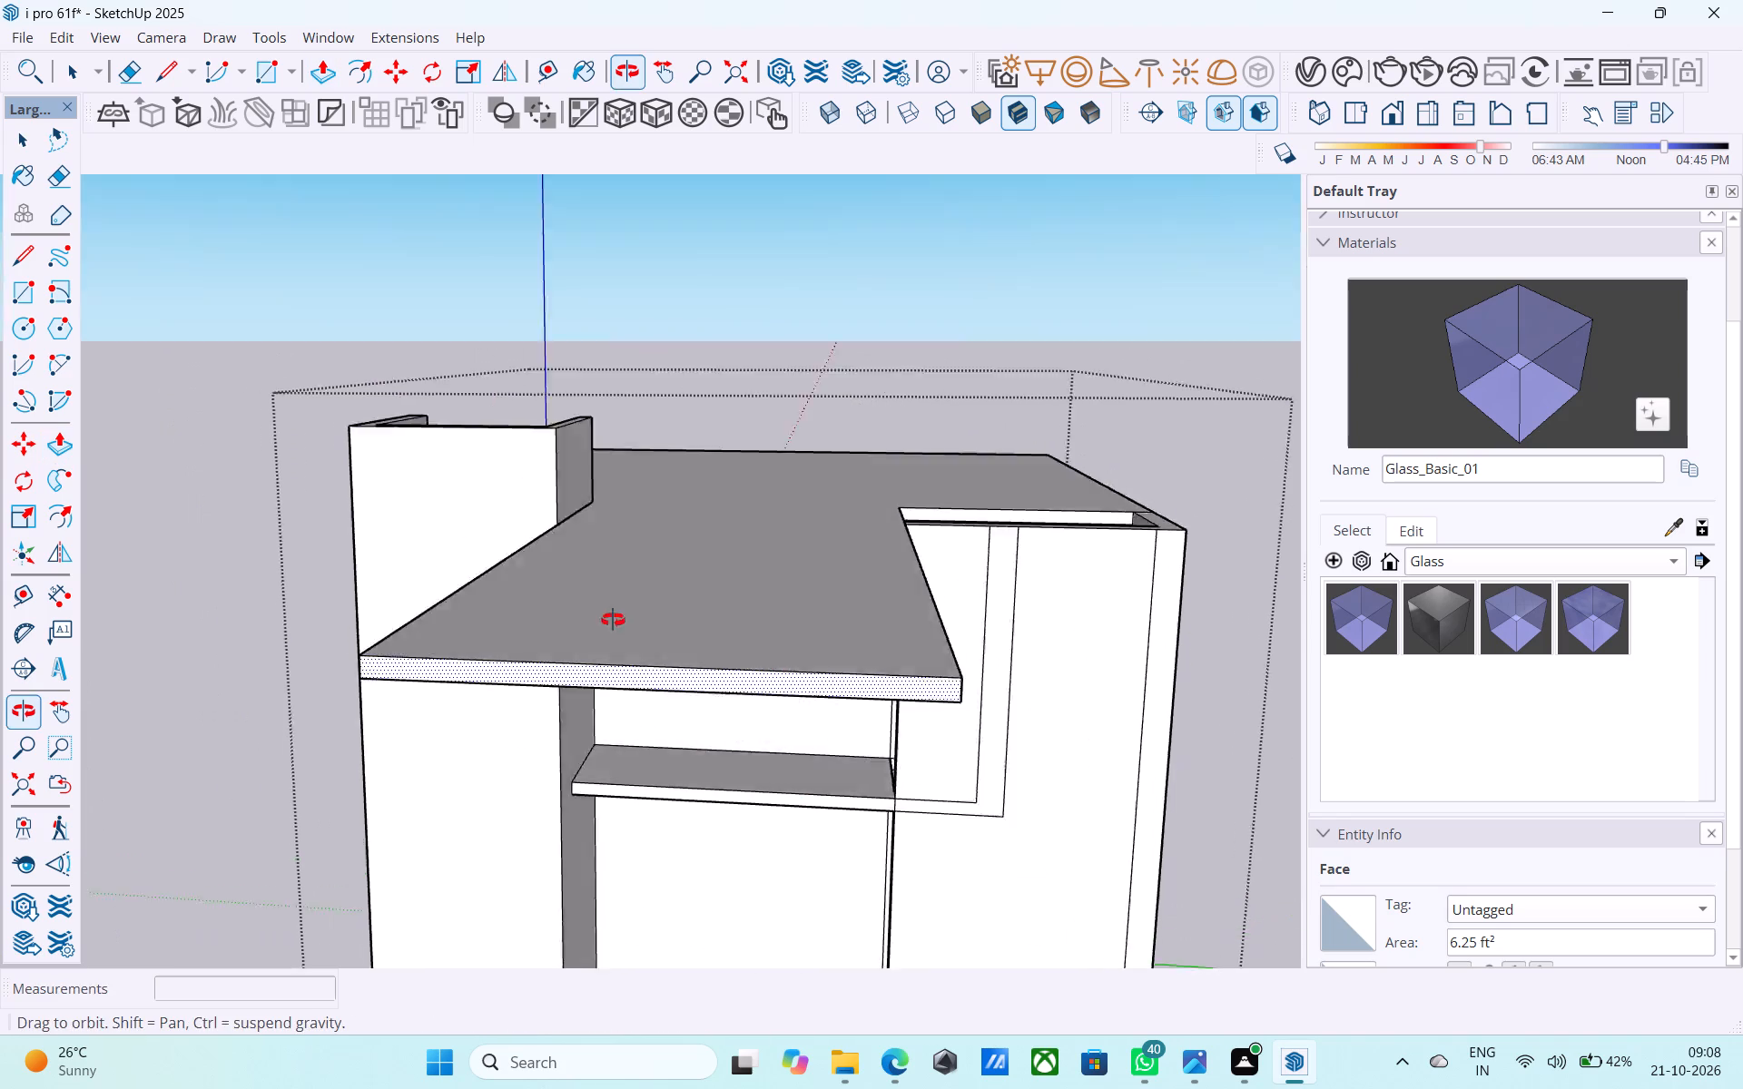
middle_click_drag(613, 620, 353, 450)
scroll(332, 452, "down", 4)
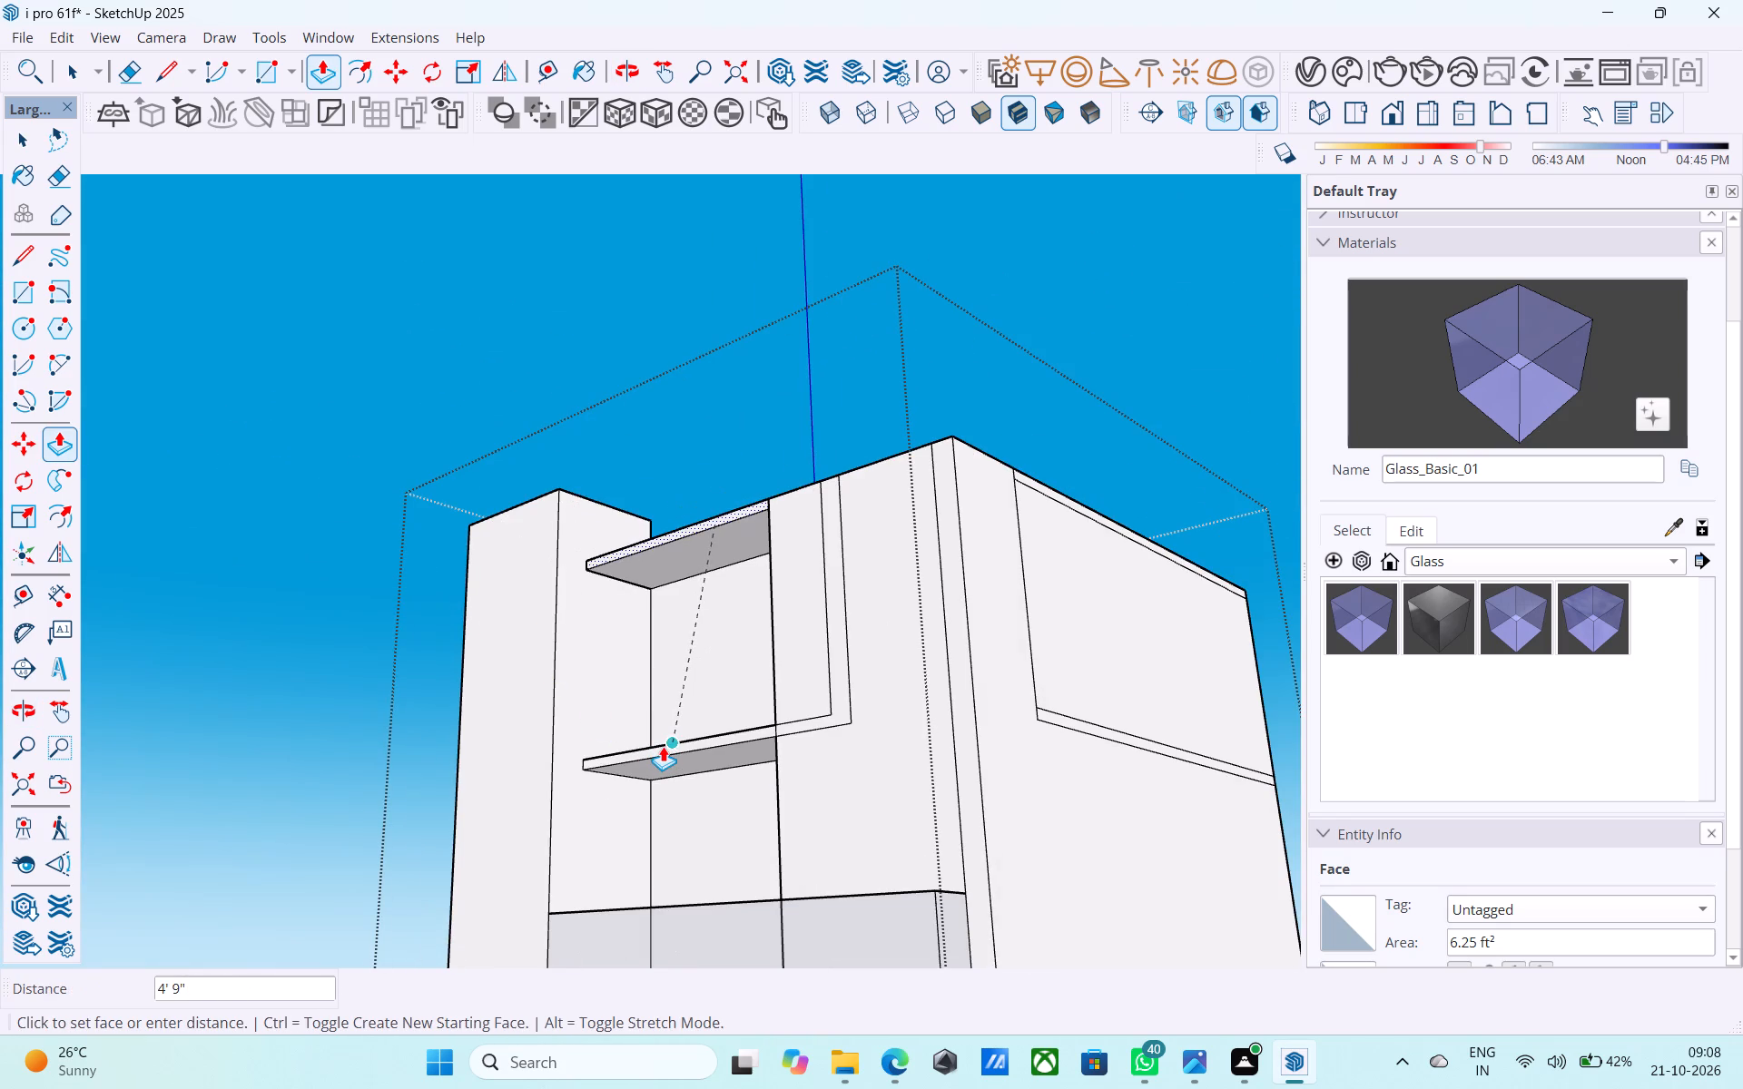
left_click(663, 746)
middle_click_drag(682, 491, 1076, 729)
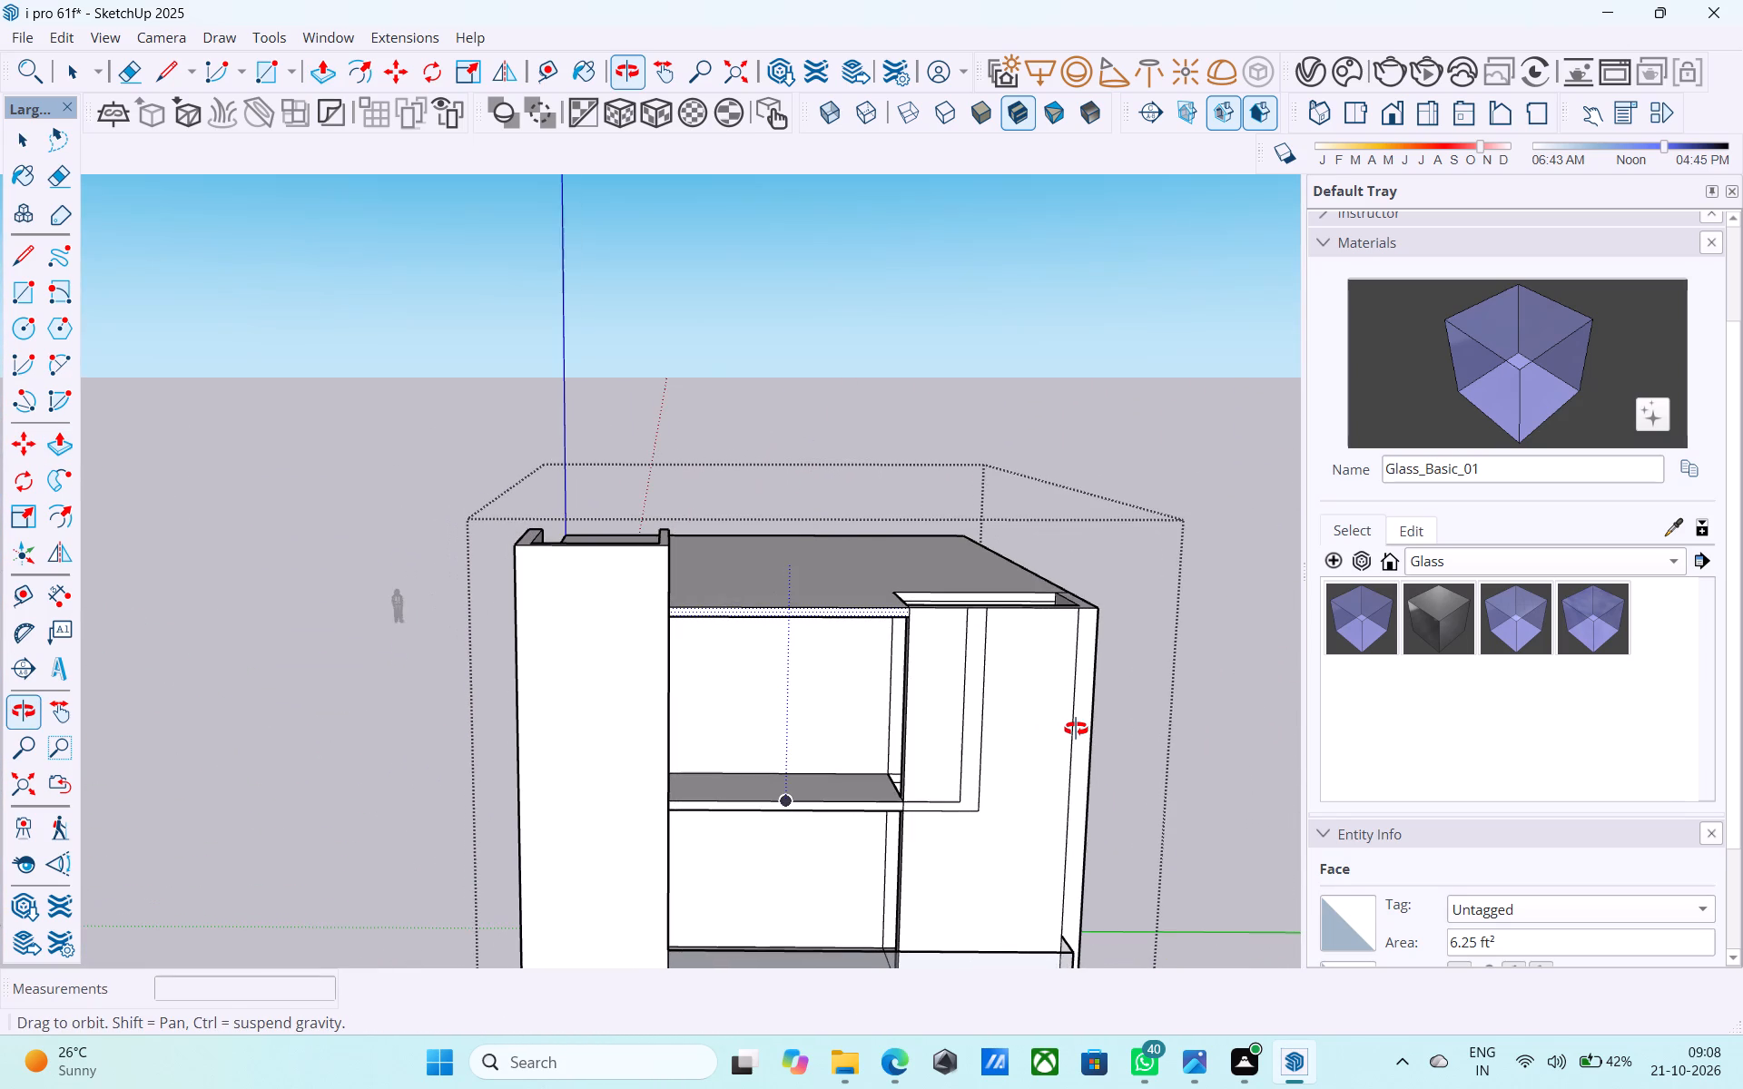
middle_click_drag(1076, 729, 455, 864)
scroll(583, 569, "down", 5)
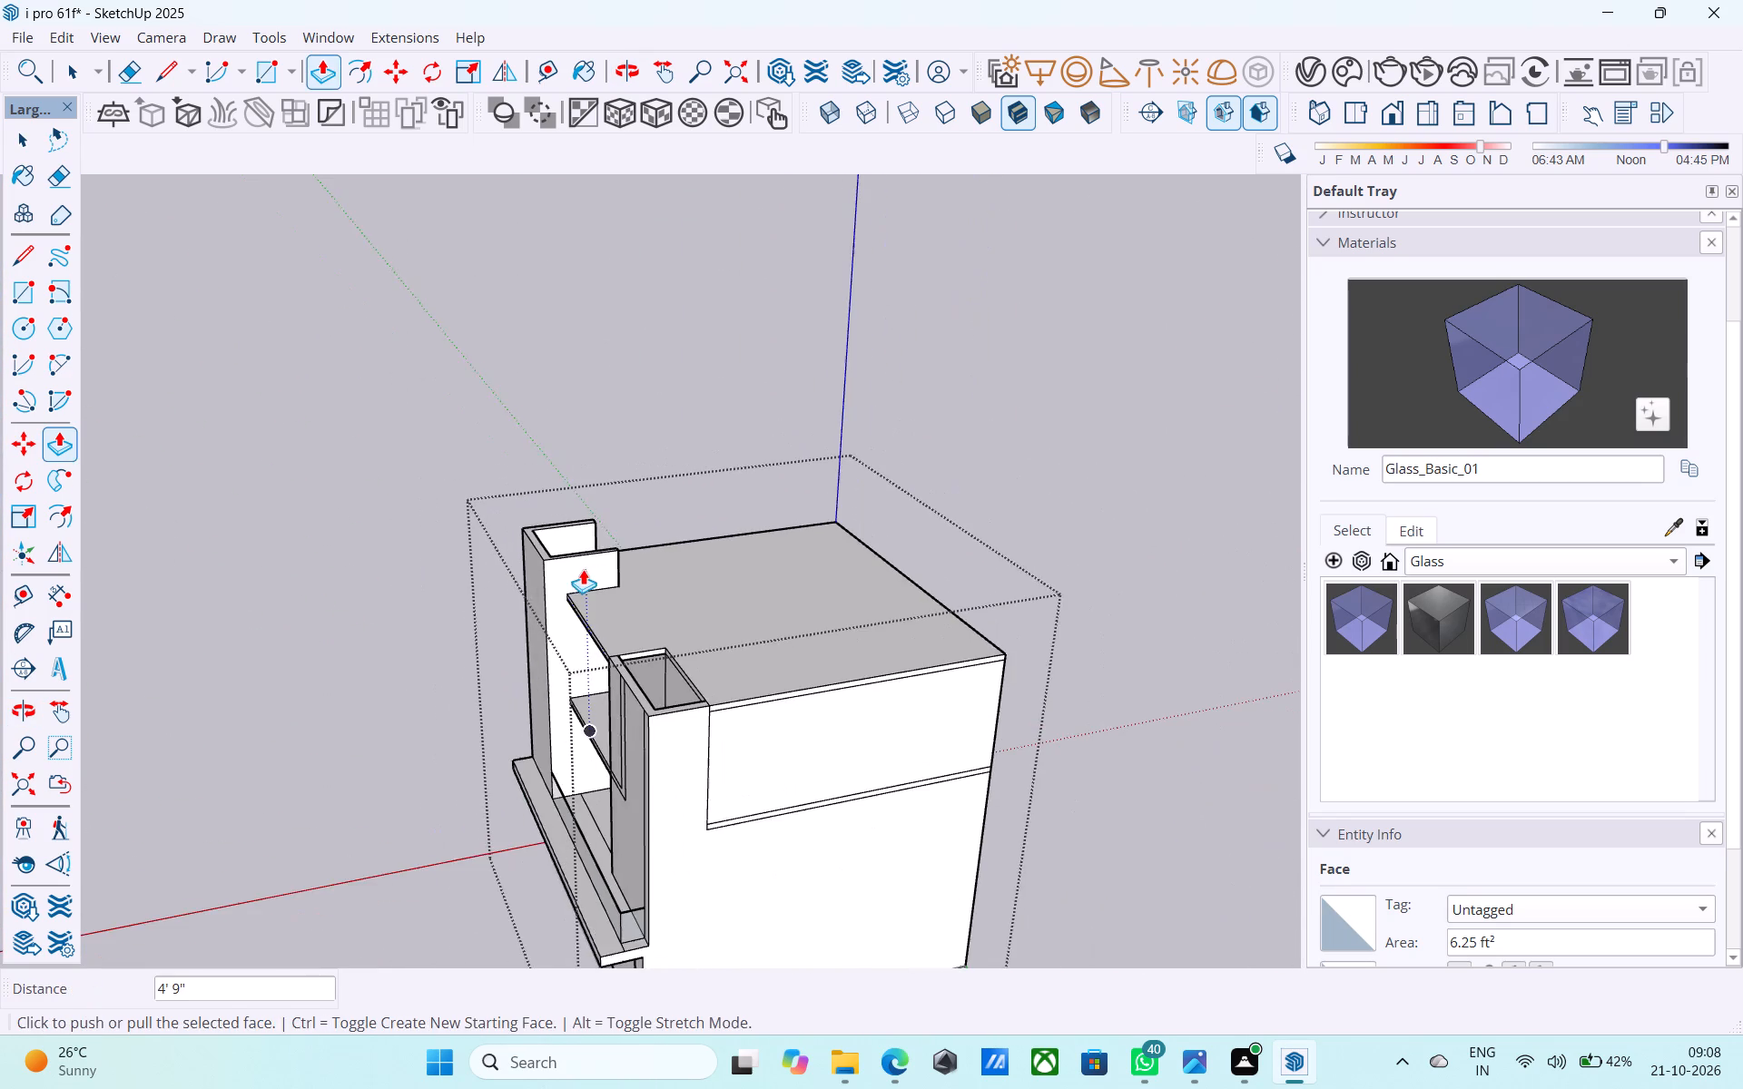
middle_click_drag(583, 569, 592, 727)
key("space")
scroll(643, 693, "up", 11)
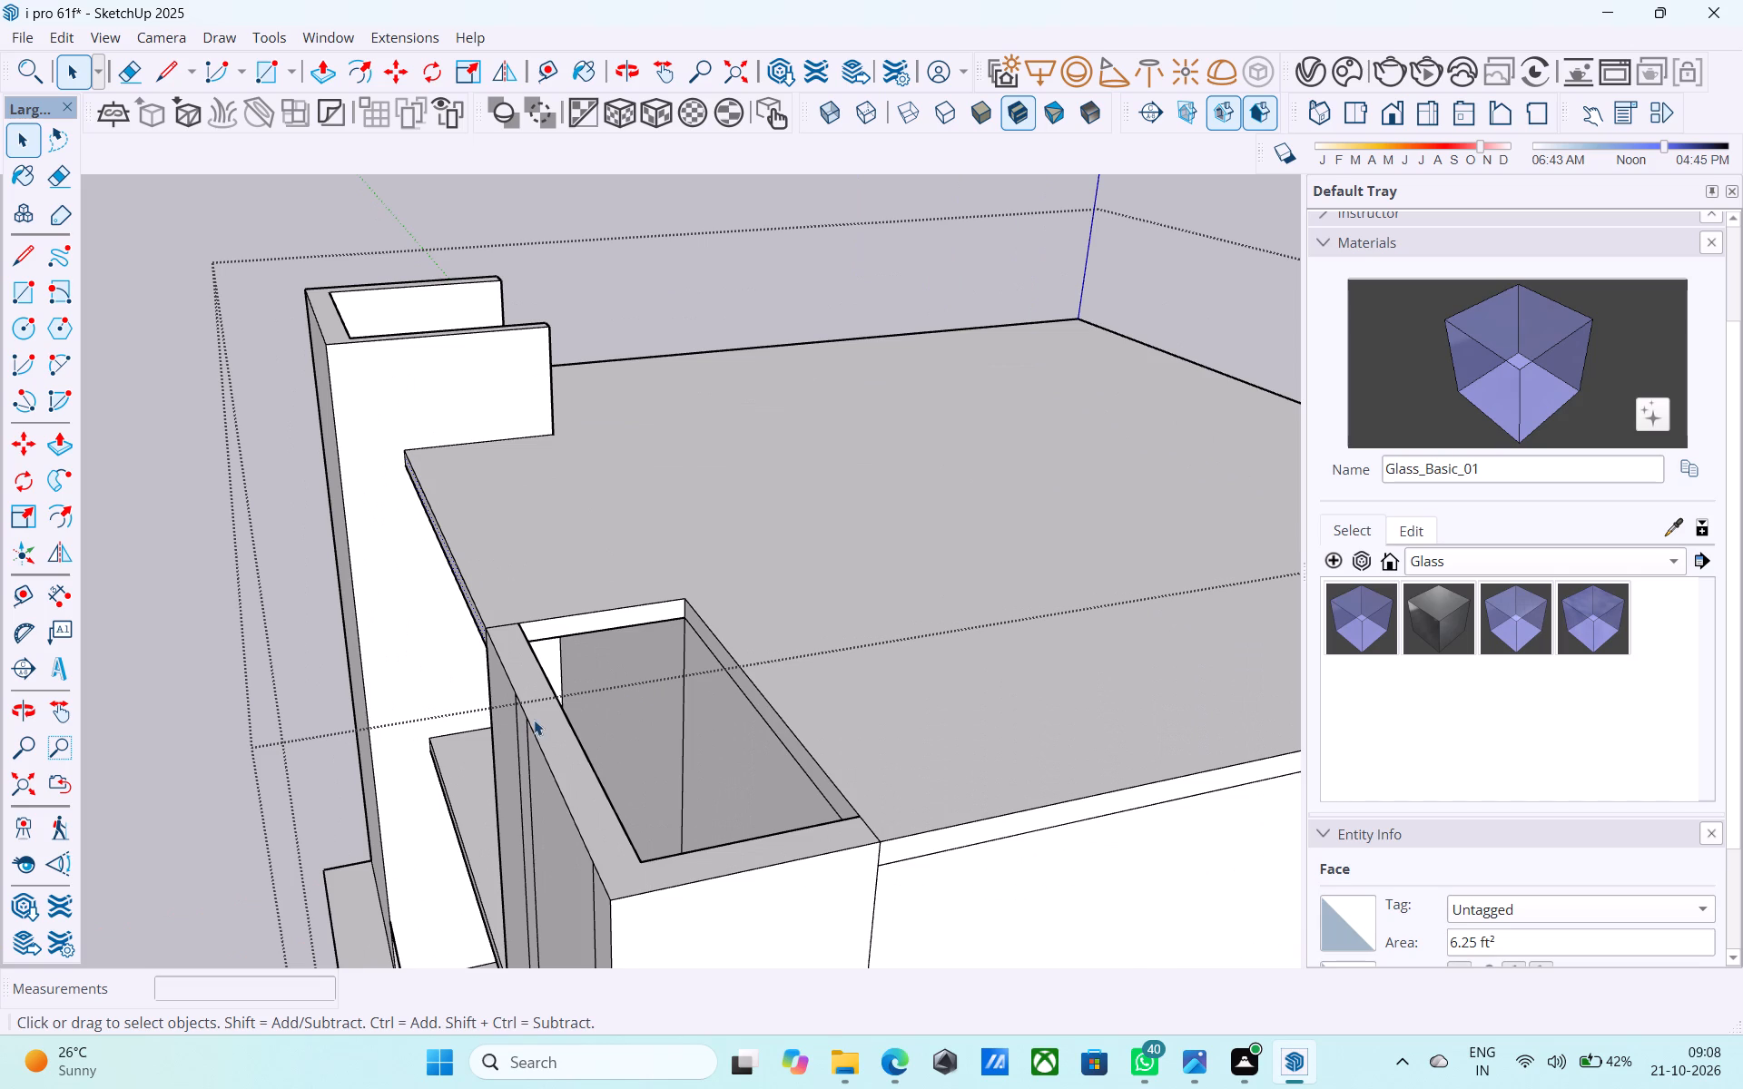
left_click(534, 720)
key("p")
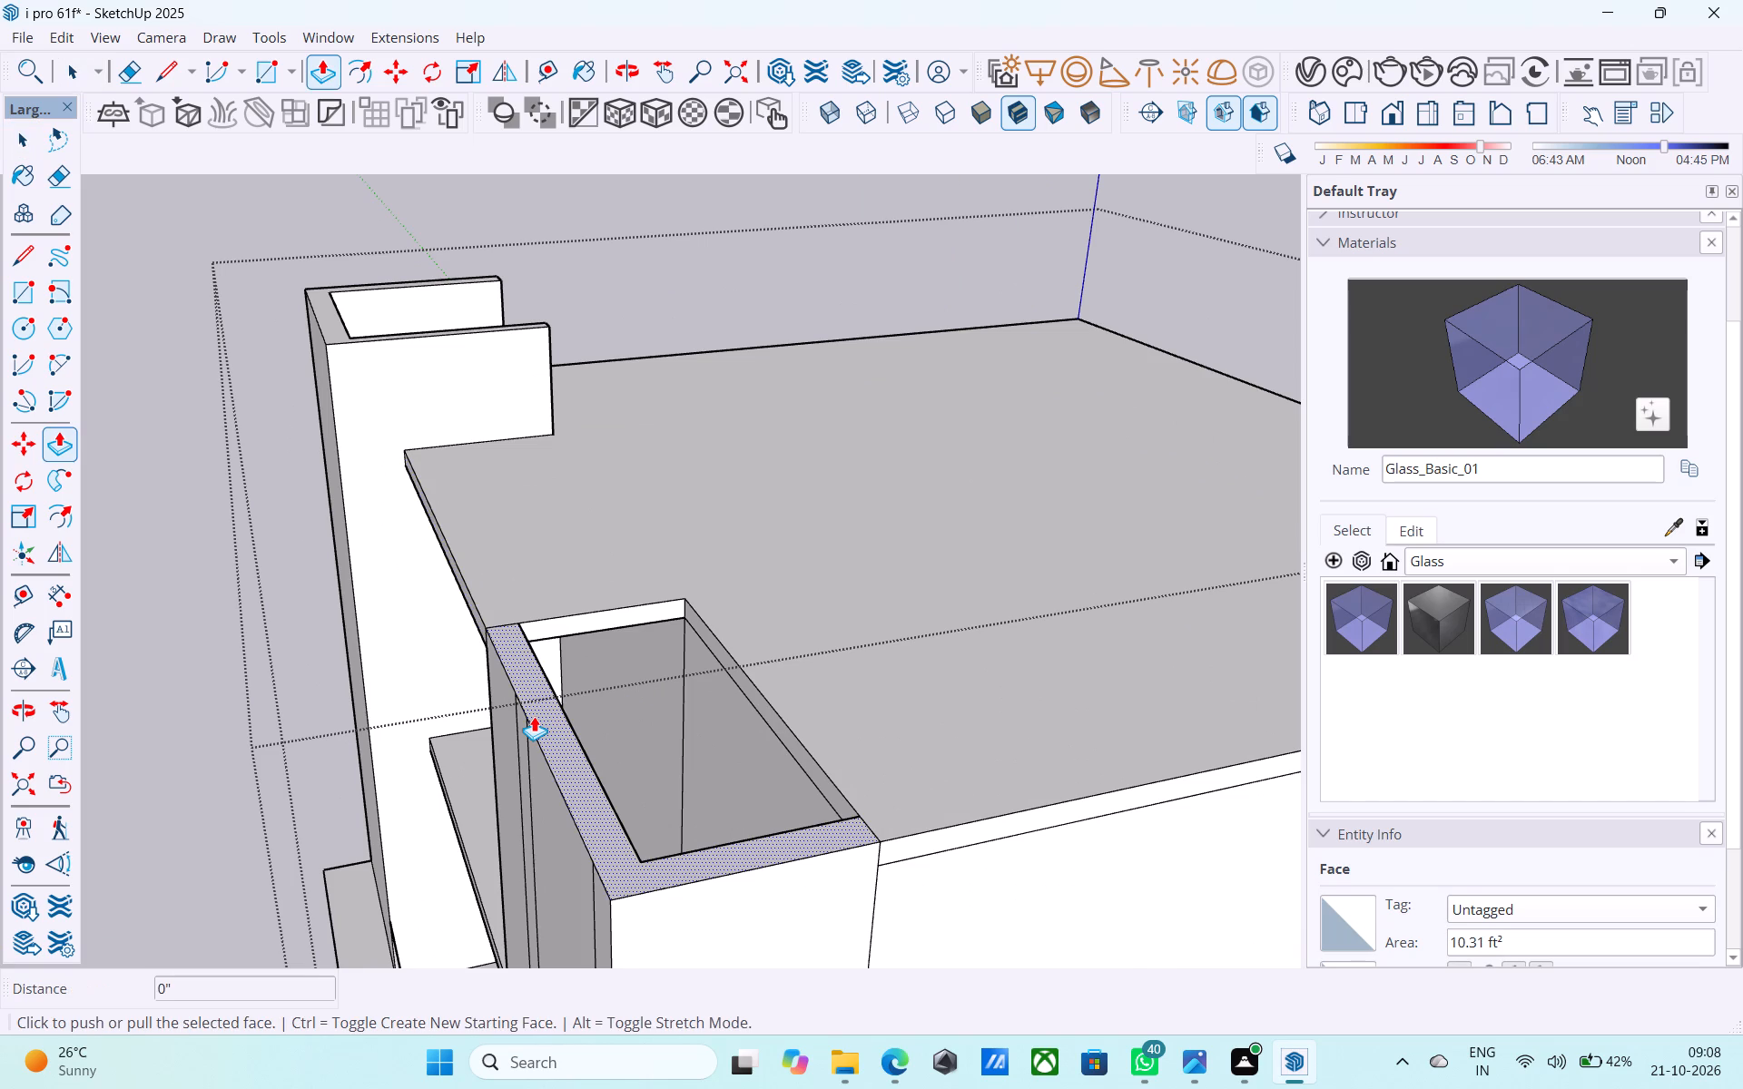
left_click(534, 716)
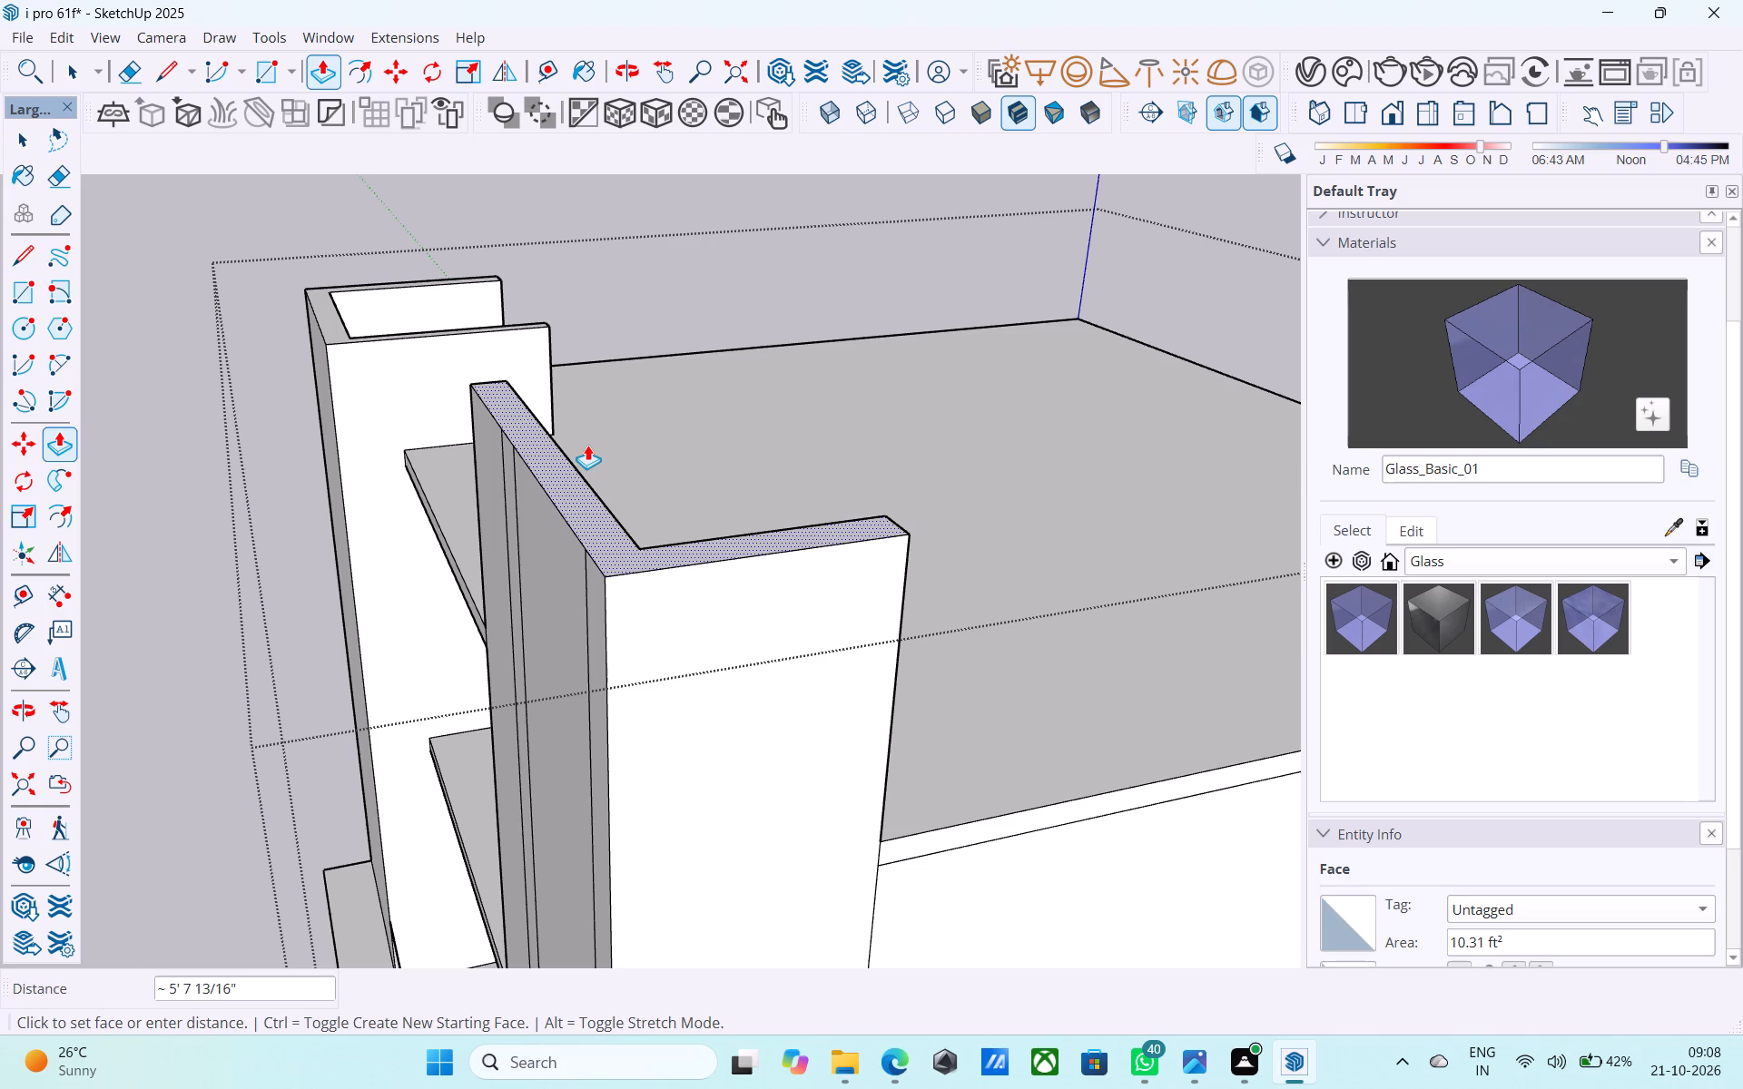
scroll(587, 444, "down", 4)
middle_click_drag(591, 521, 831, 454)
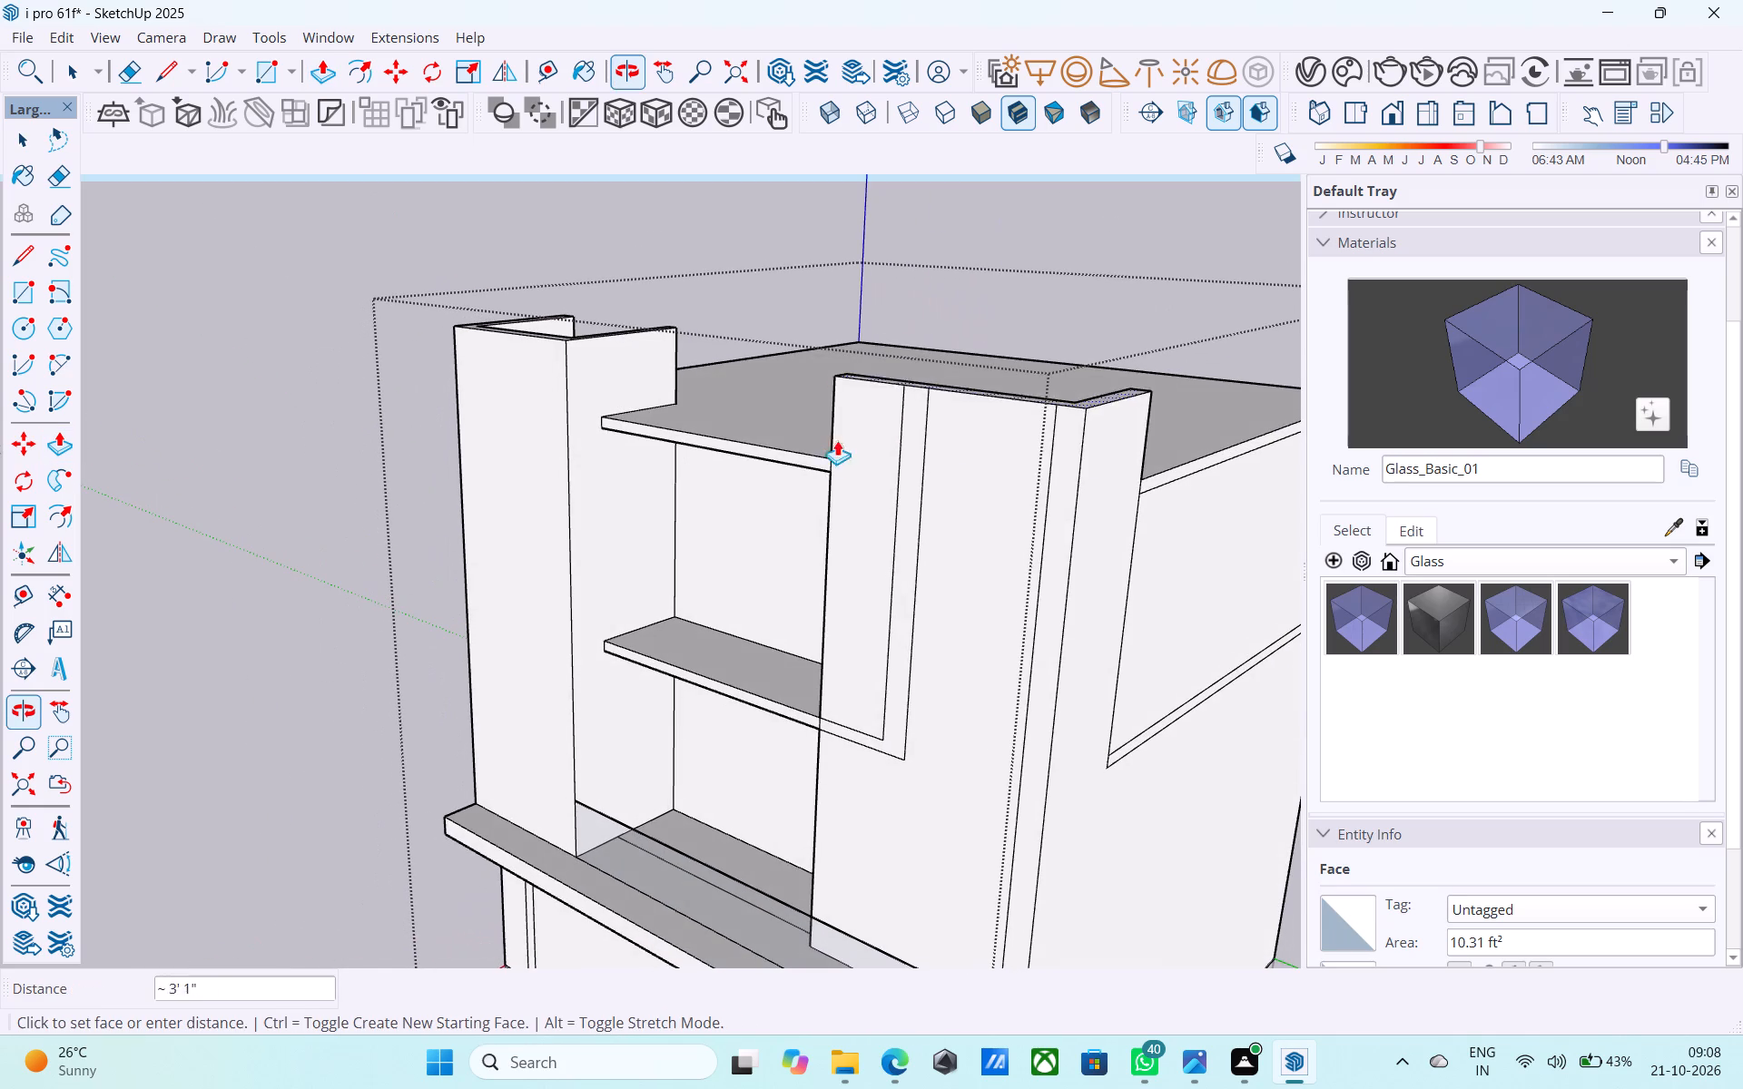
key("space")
Push/Pull the top face of the L-shaped front corner wall beside the recess upward 8'.
scroll(860, 366, "down", 3)
middle_click_drag(789, 391, 498, 497)
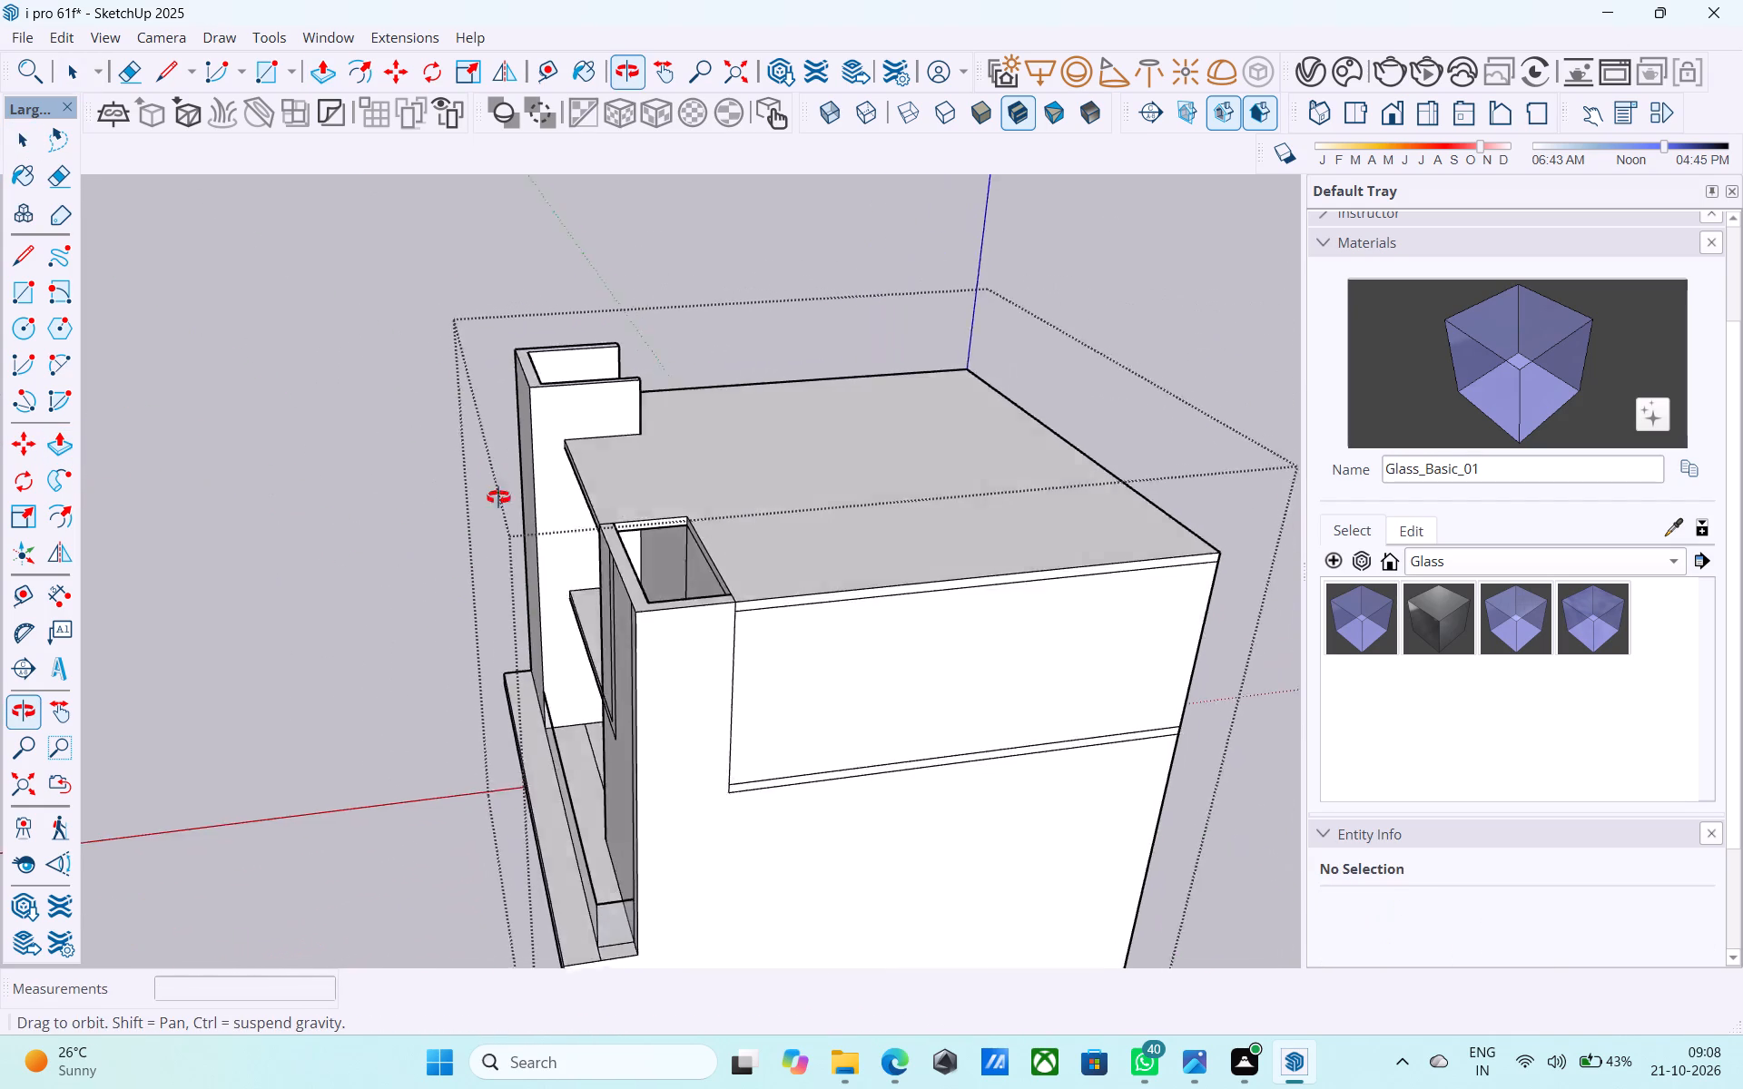
middle_click_drag(498, 497, 545, 610)
scroll(603, 674, "up", 7)
left_click(702, 731)
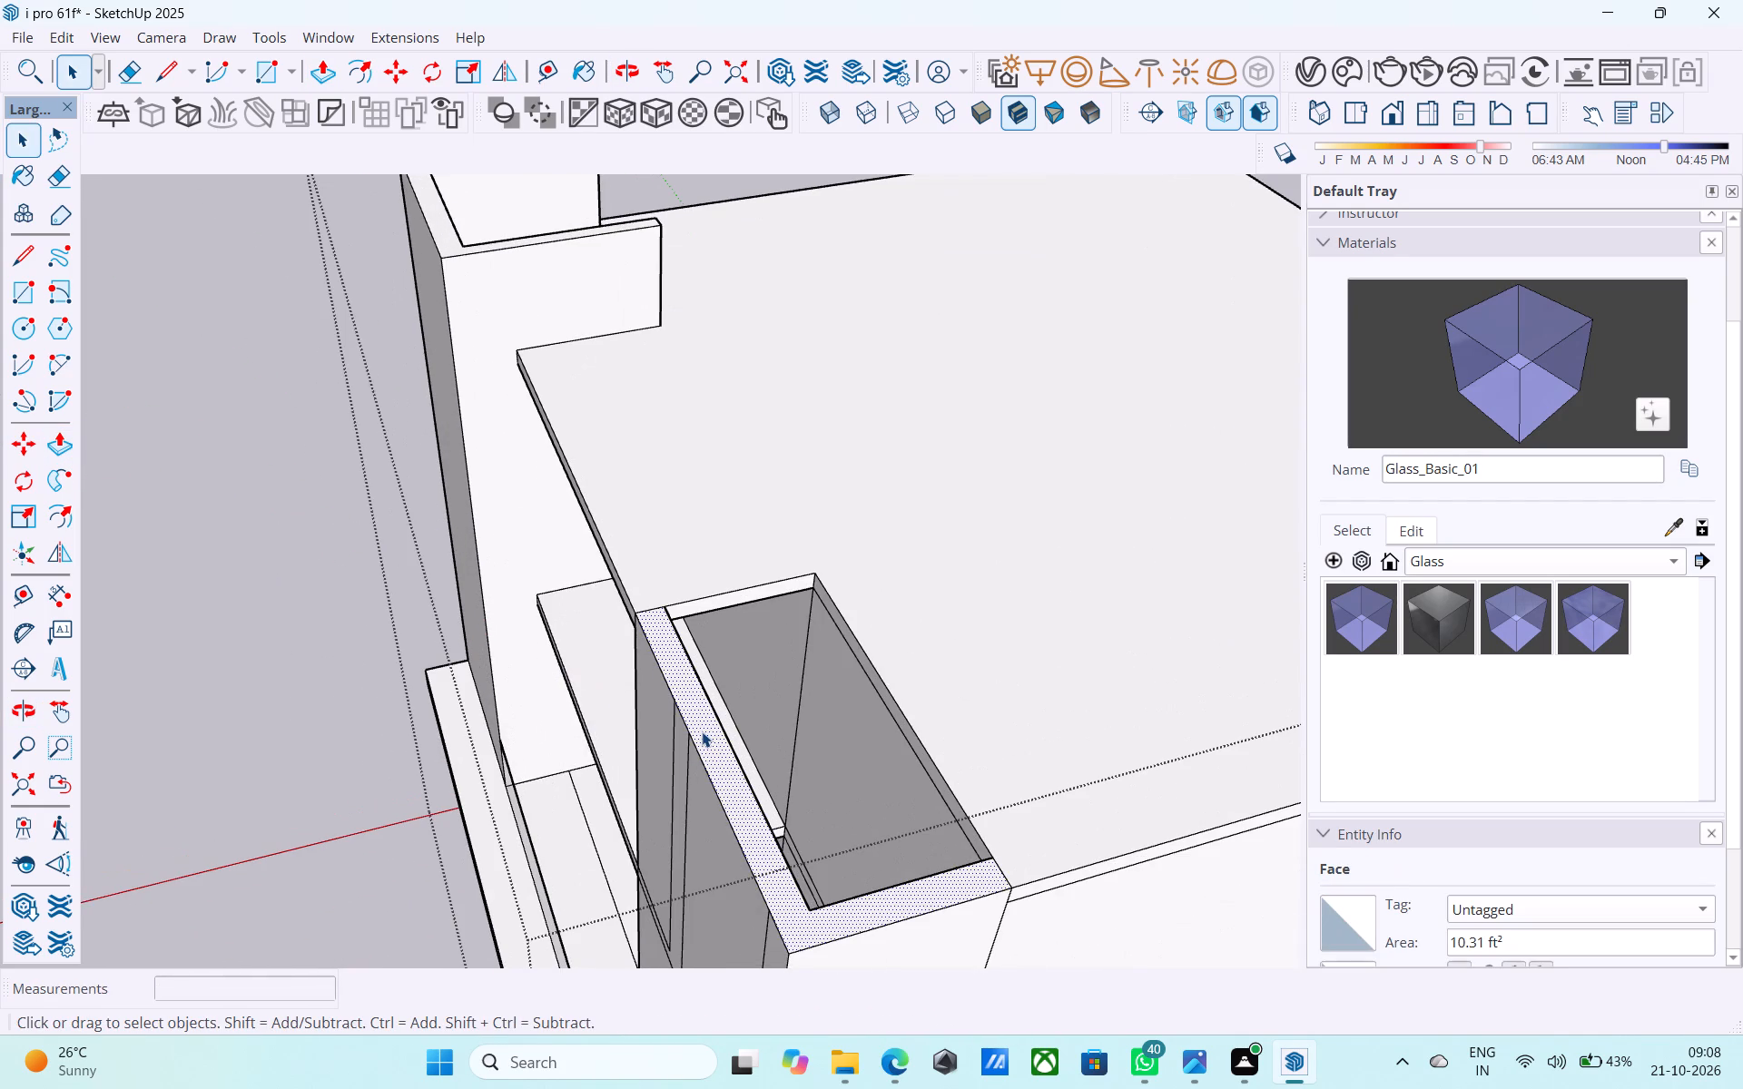
key("p")
left_click(701, 728)
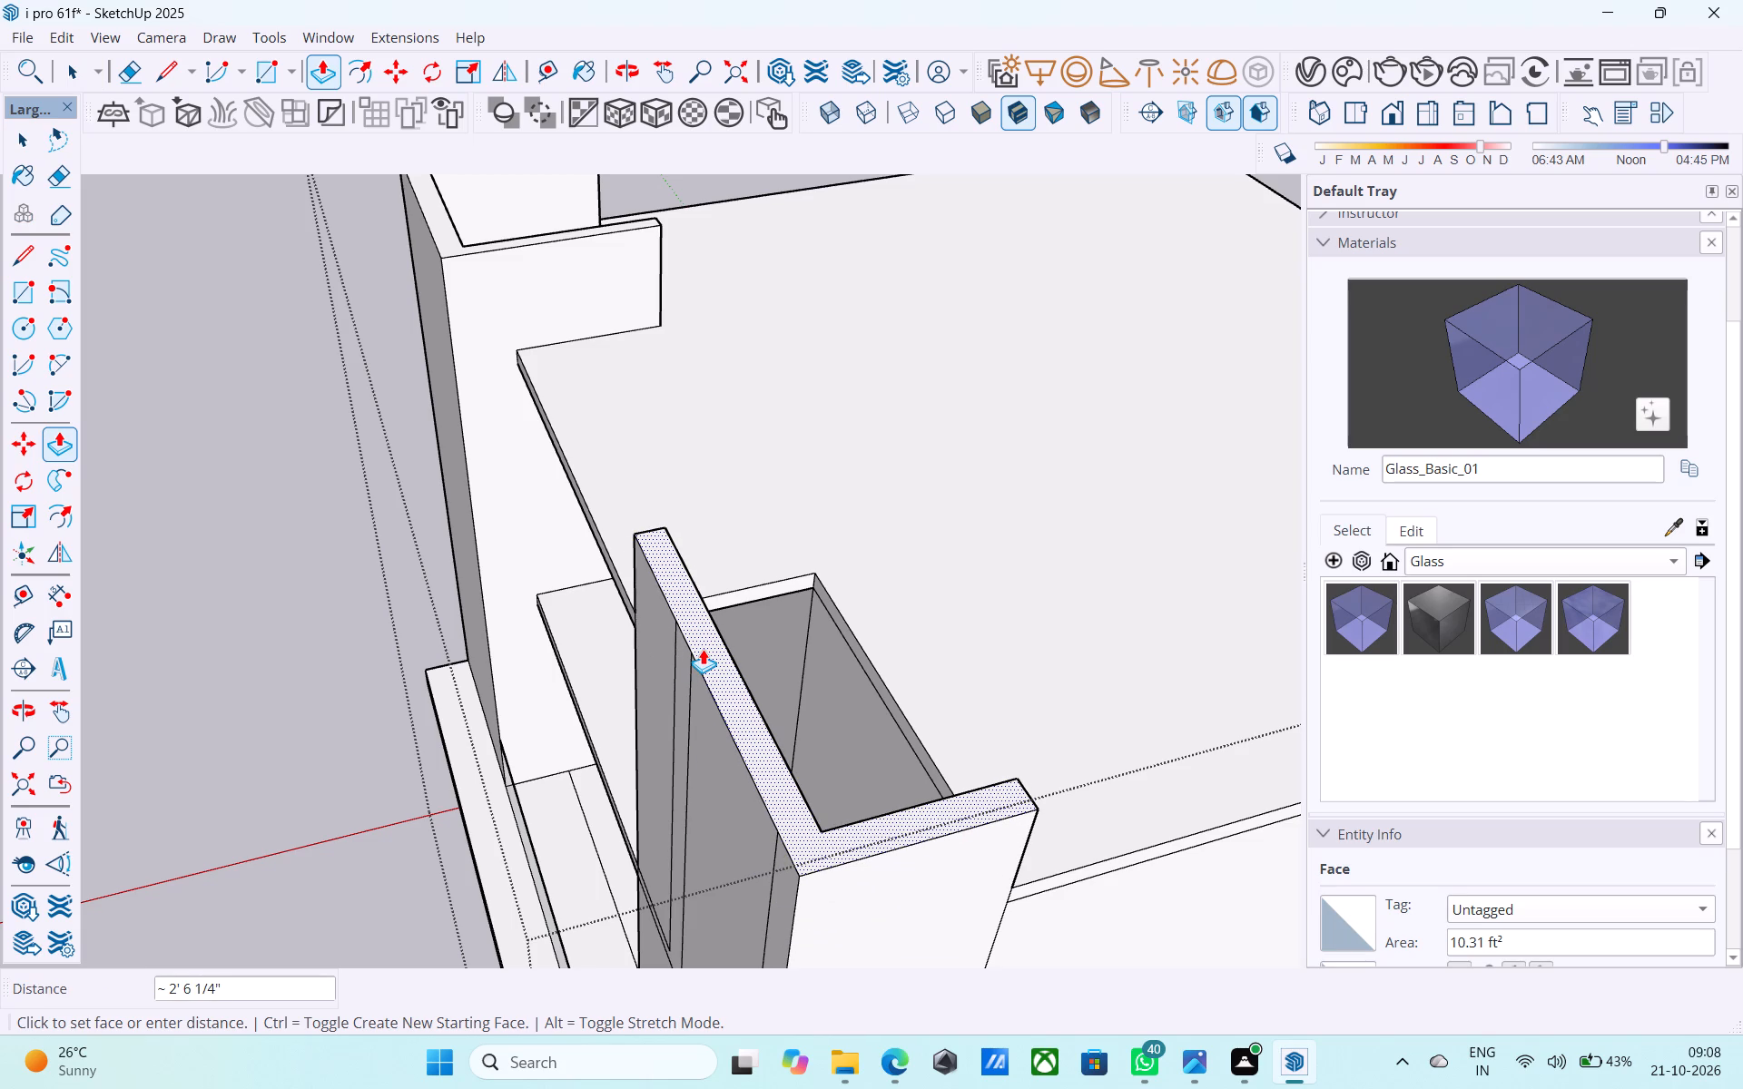
key("8")
key("apostrophe")
key("Return")
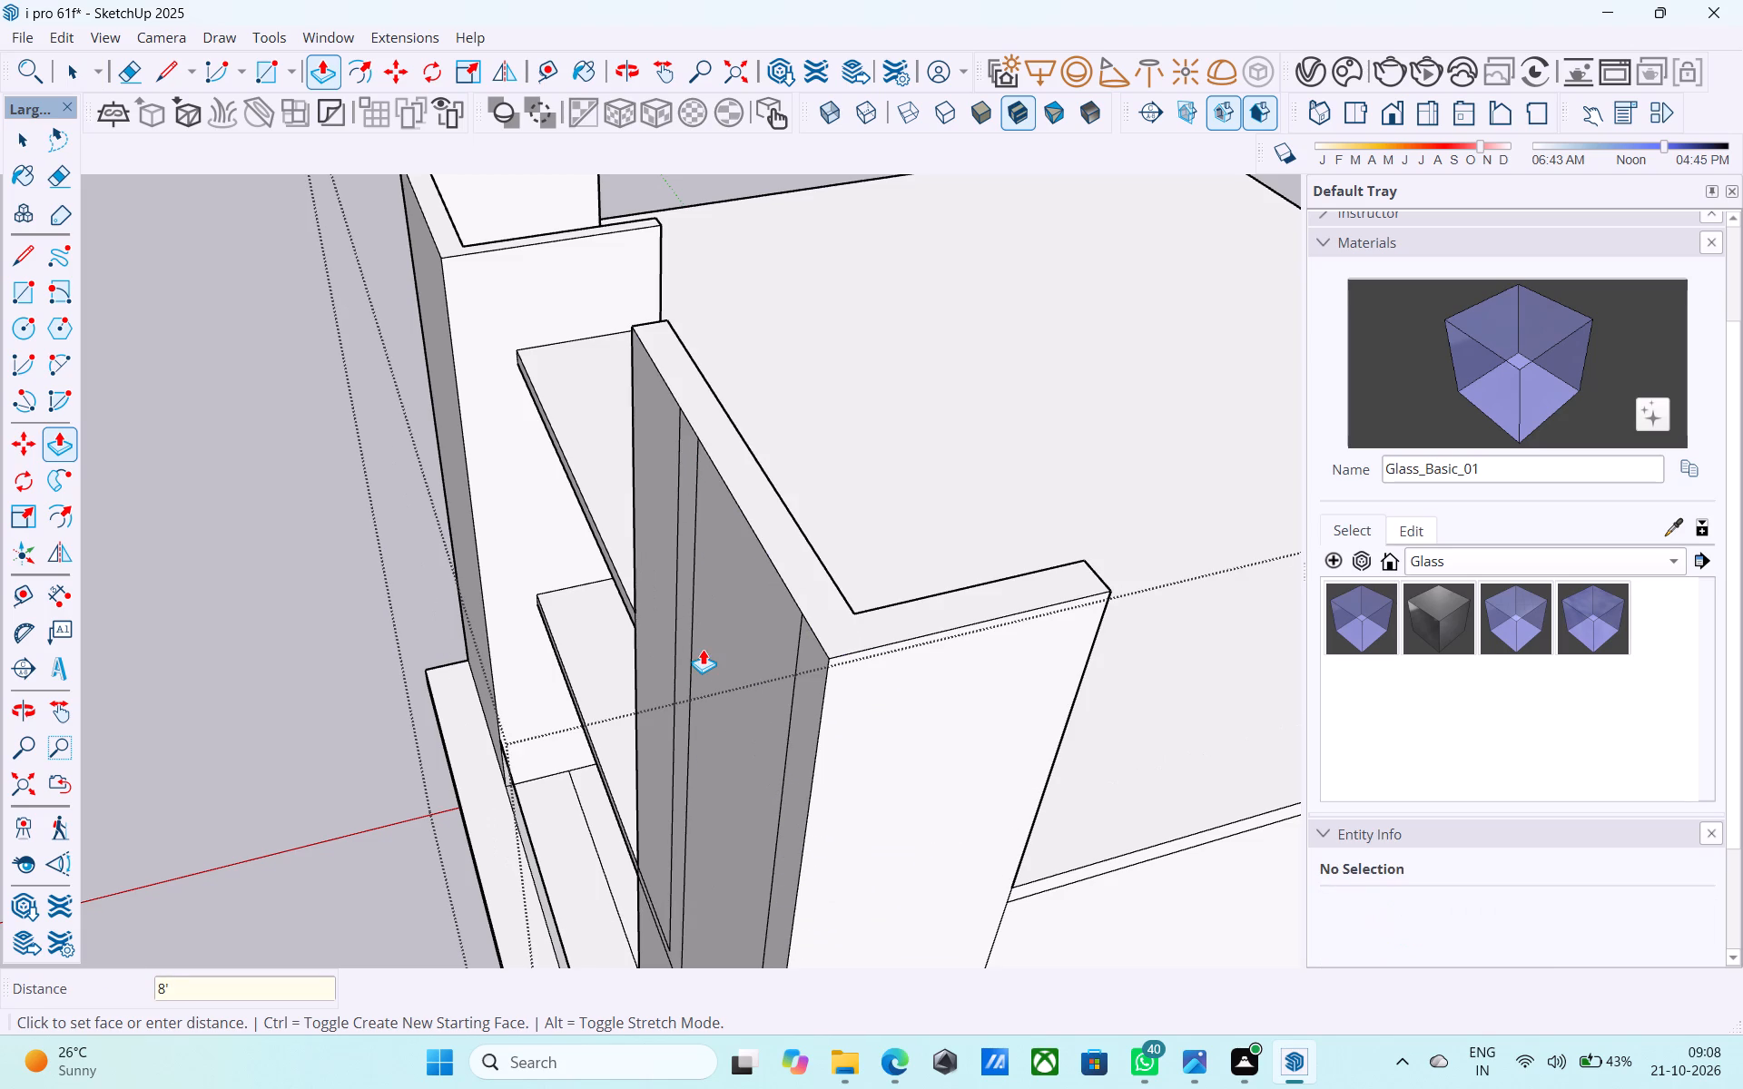
Examine the raised corner wall, the projecting roof strip and the opposite front wall from the front, side and above.
scroll(693, 631, "down", 5)
middle_click_drag(615, 612, 900, 530)
scroll(444, 598, "down", 4)
middle_click_drag(448, 659, 684, 569)
scroll(523, 613, "down", 1)
middle_click_drag(522, 613, 580, 505)
scroll(862, 336, "up", 4)
middle_click_drag(615, 404, 808, 425)
scroll(534, 442, "down", 4)
middle_click_drag(875, 447, 1004, 398)
scroll(1054, 324, "up", 5)
middle_click_drag(1067, 286, 567, 290)
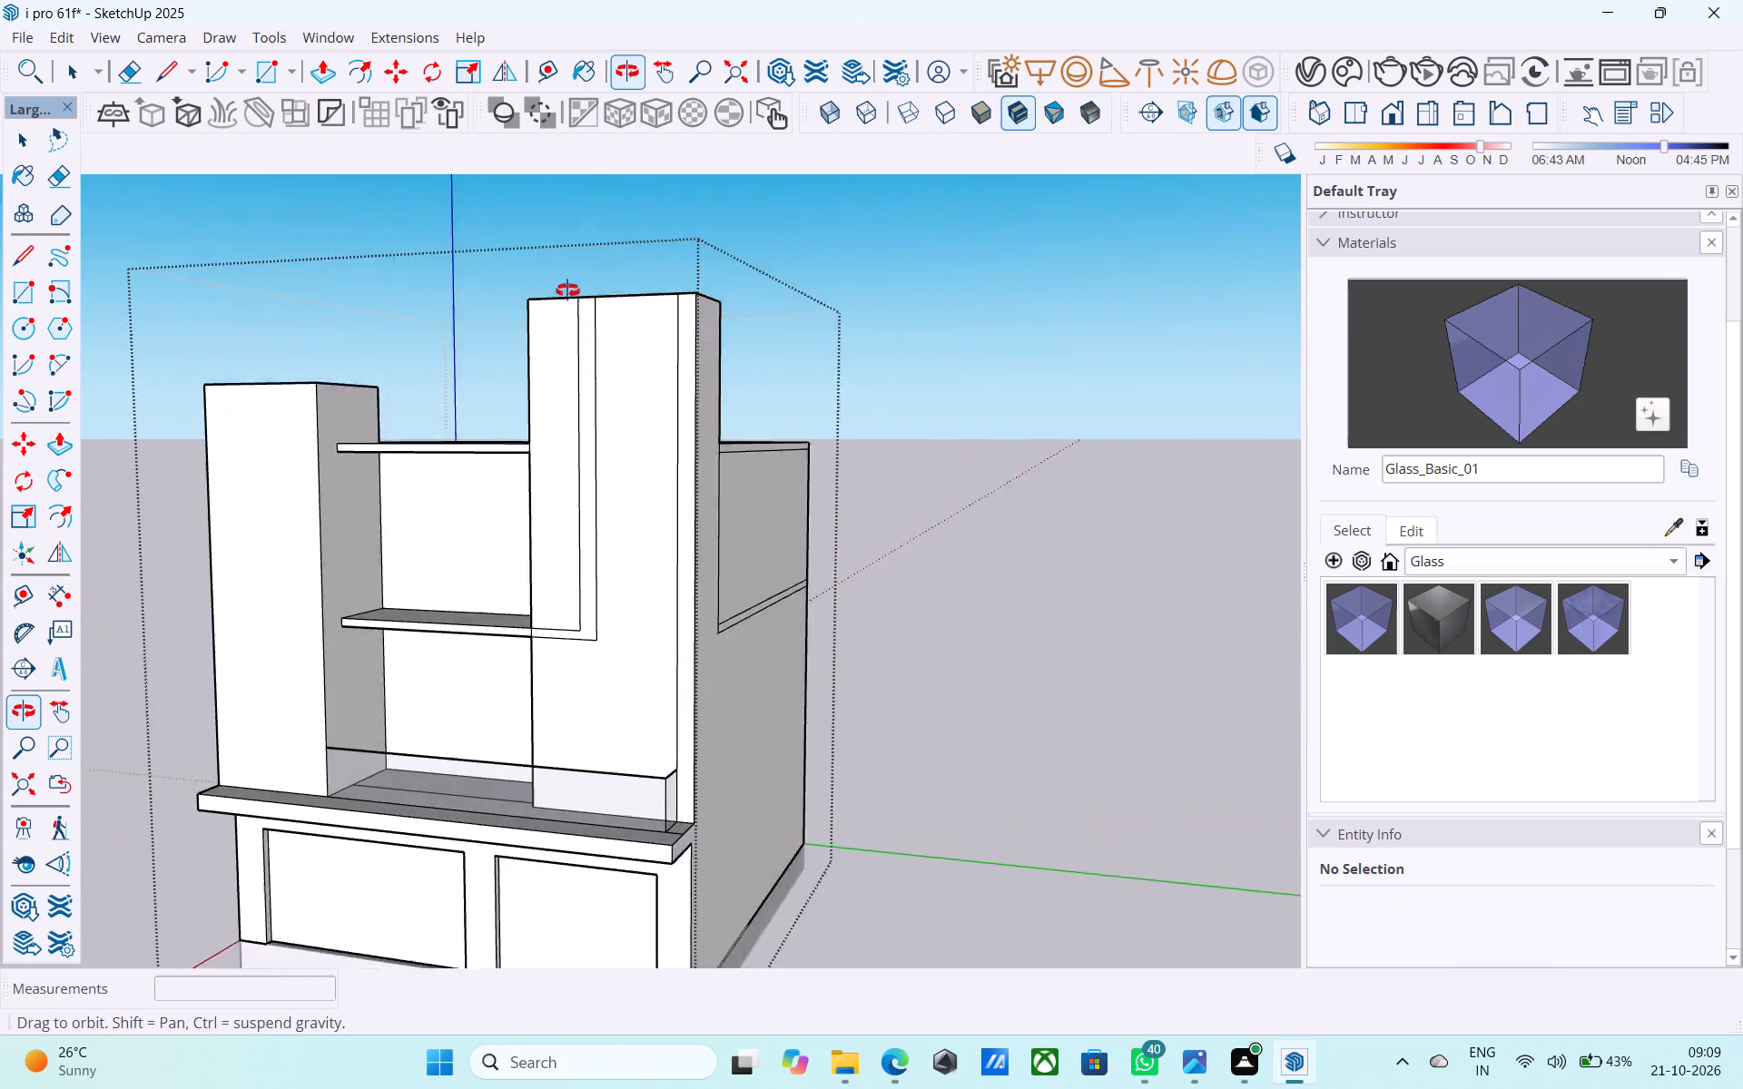
middle_click_drag(567, 290, 854, 251)
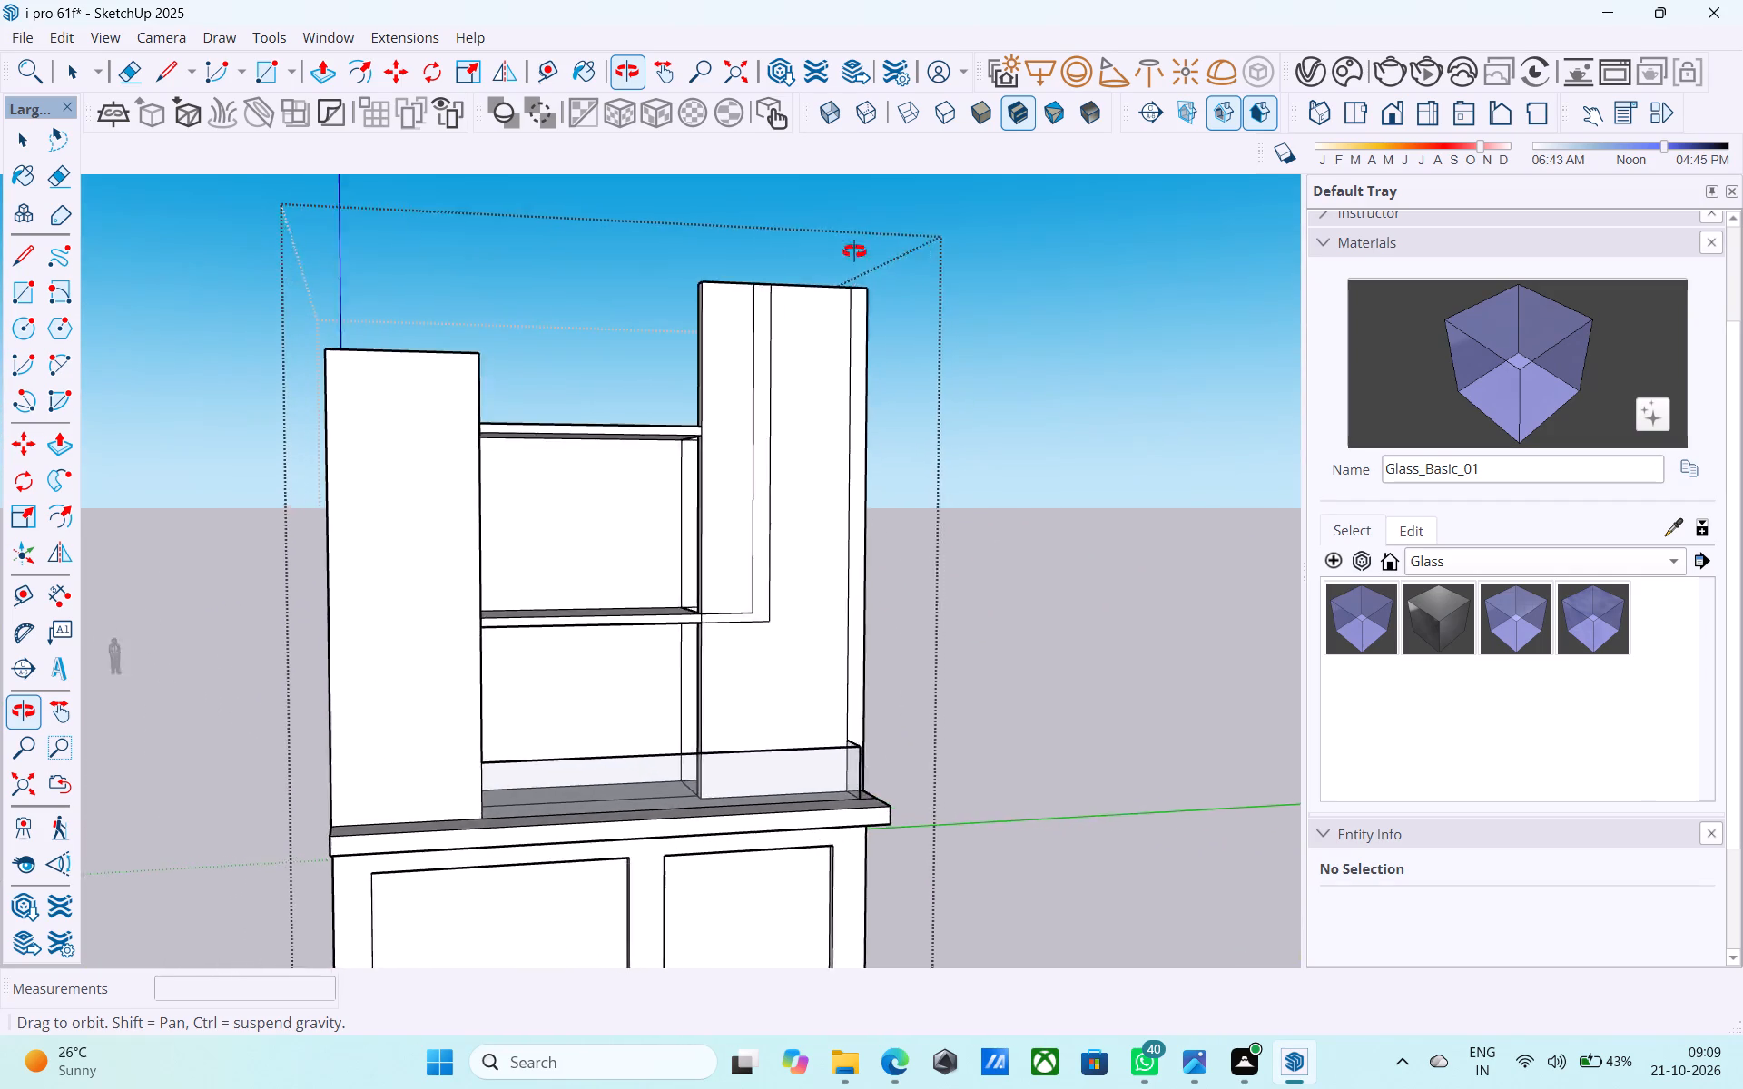
middle_click_drag(854, 251, 447, 287)
scroll(1006, 394, "down", 5)
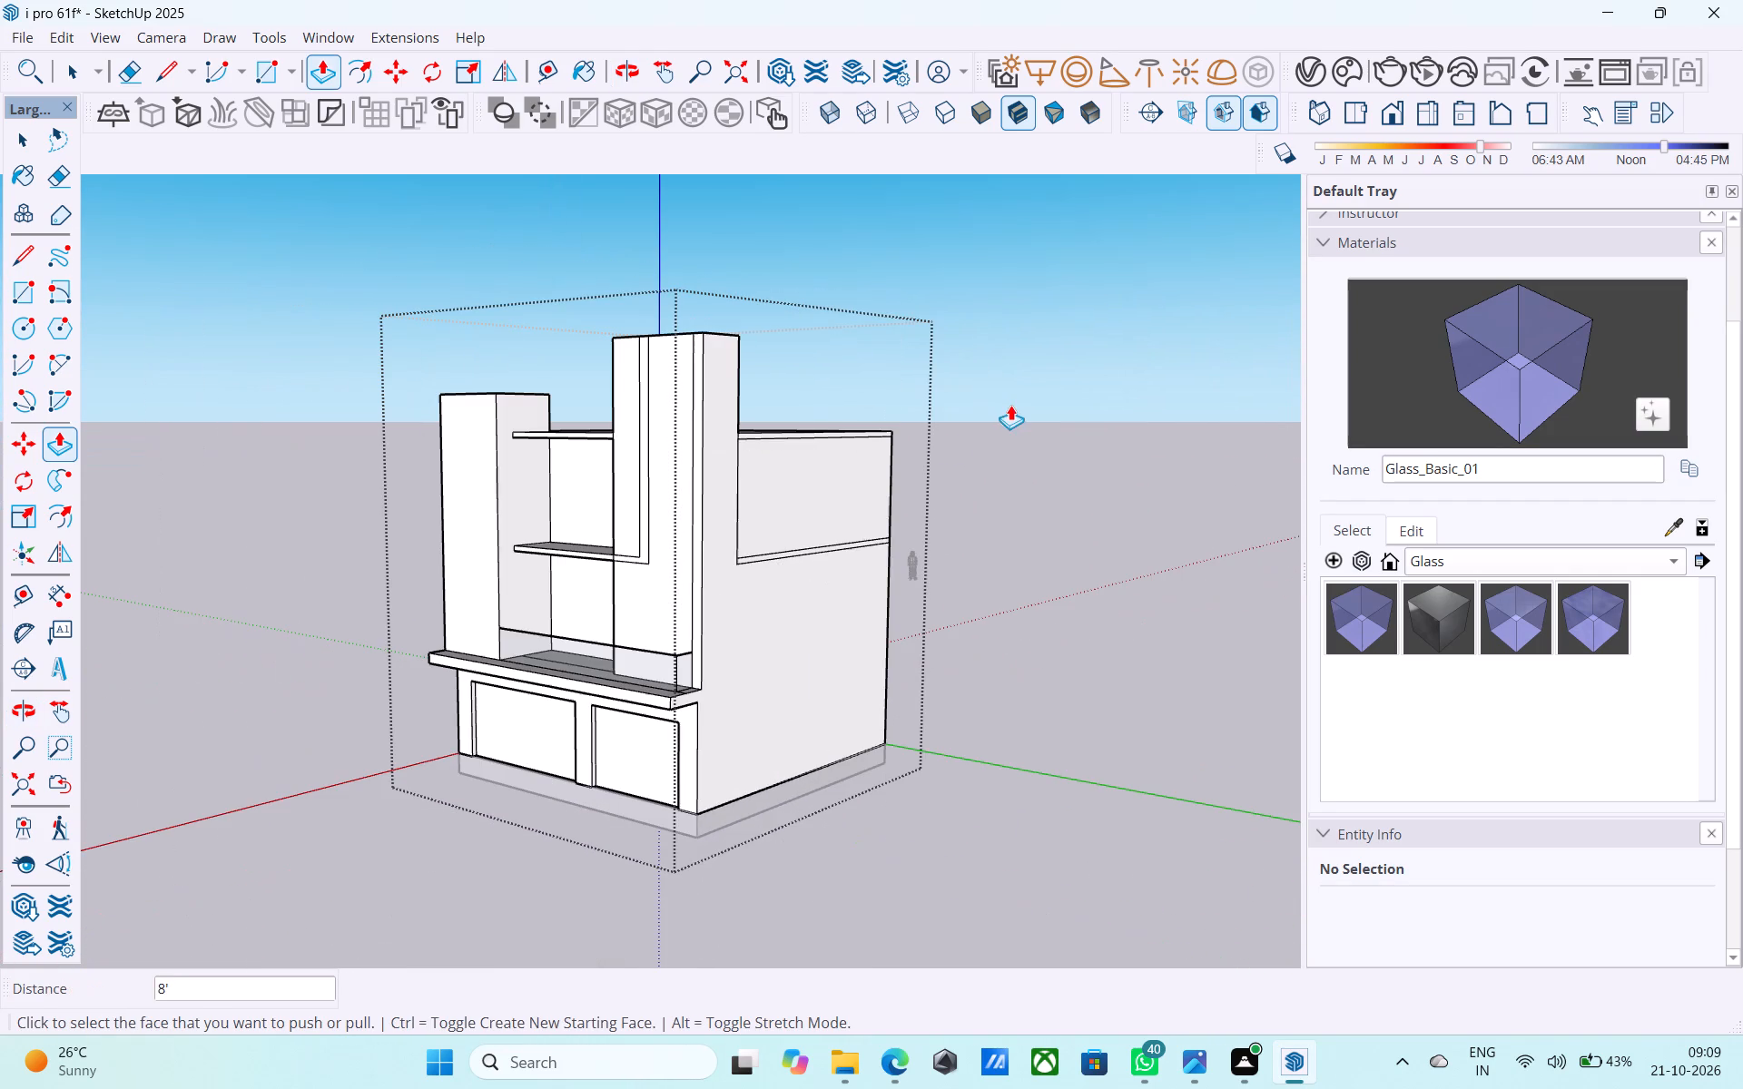
scroll(502, 495, "up", 9)
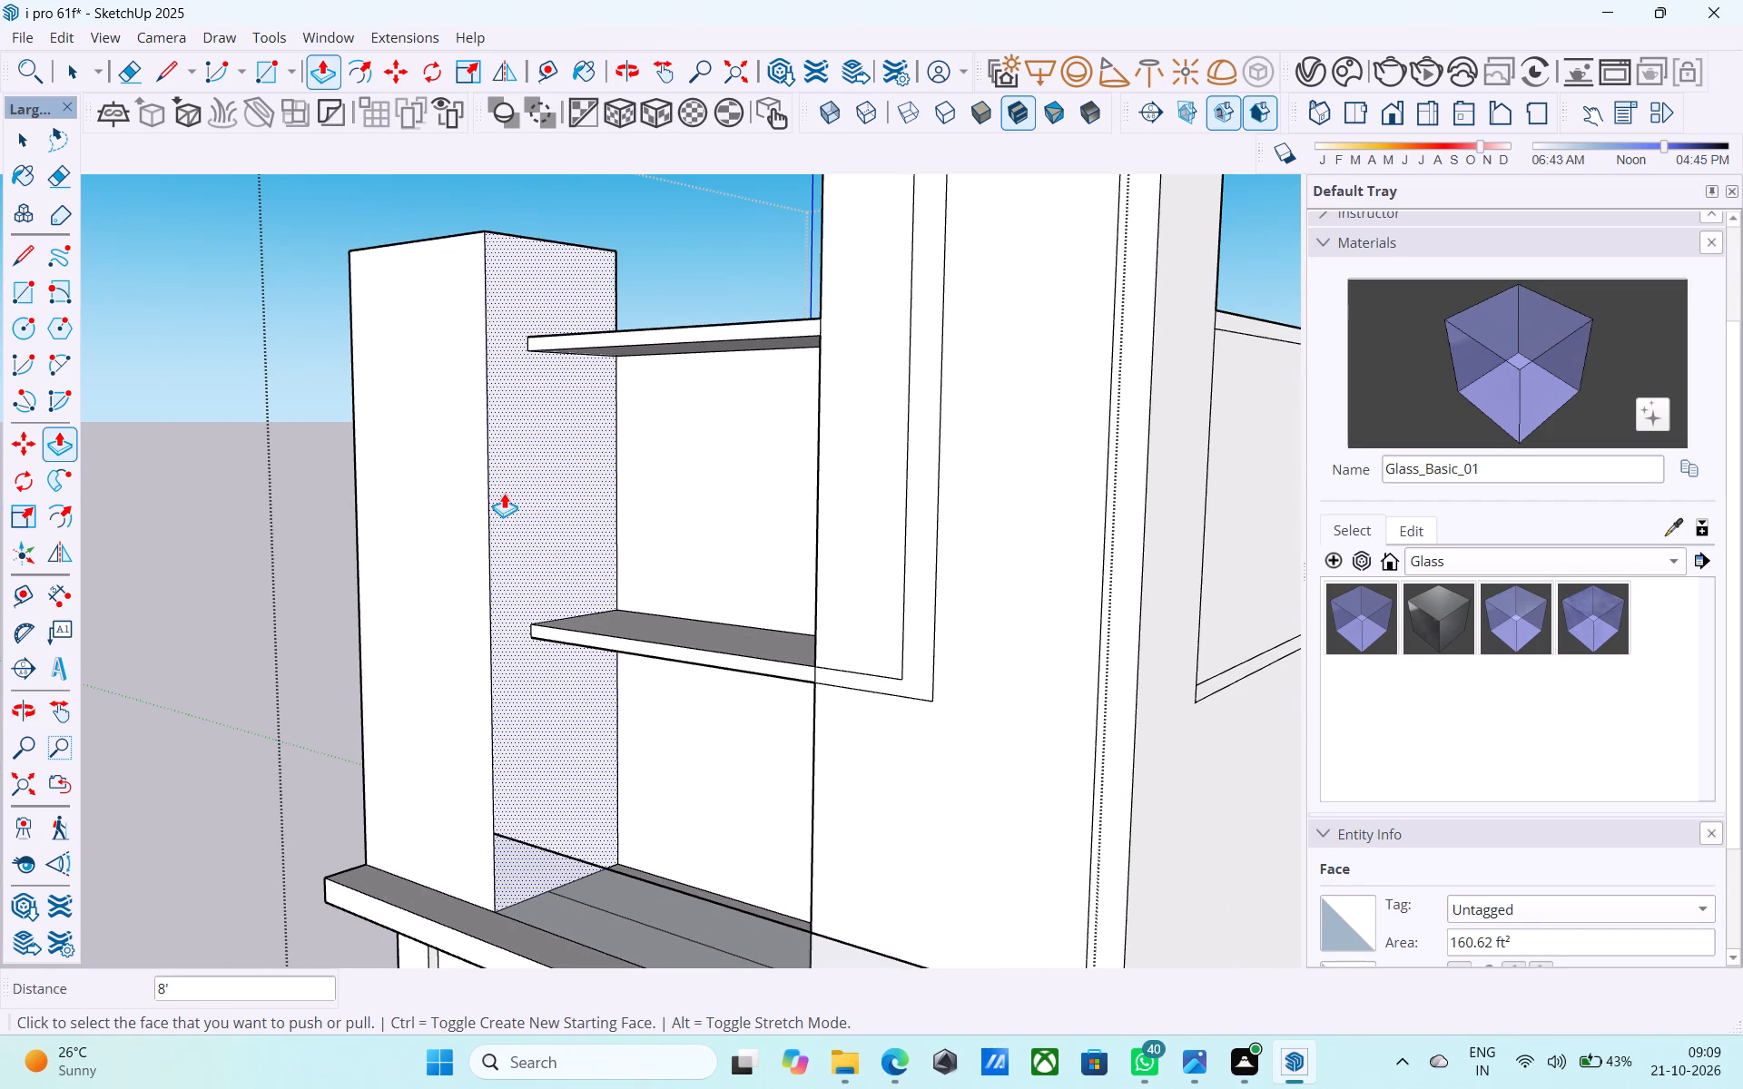
scroll(502, 496, "up", 3)
scroll(501, 500, "down", 6)
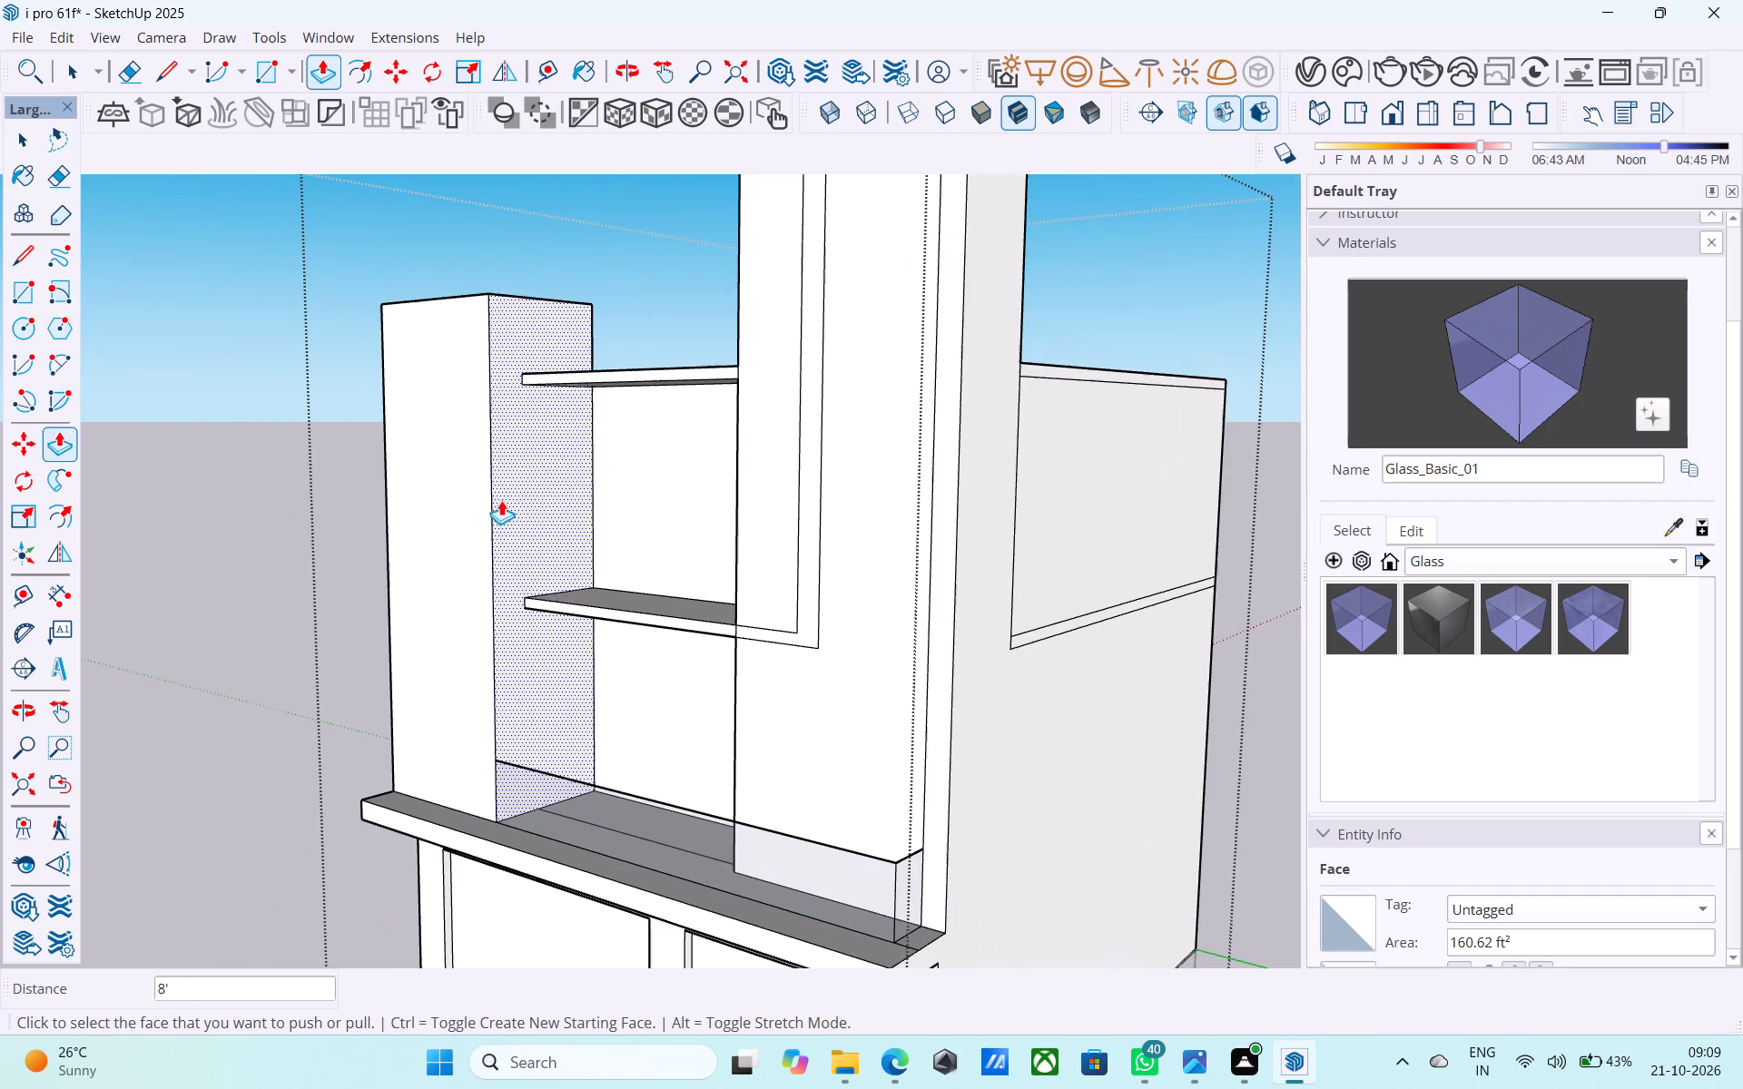
key("space")
scroll(500, 504, "down", 2)
middle_click_drag(500, 505, 565, 511)
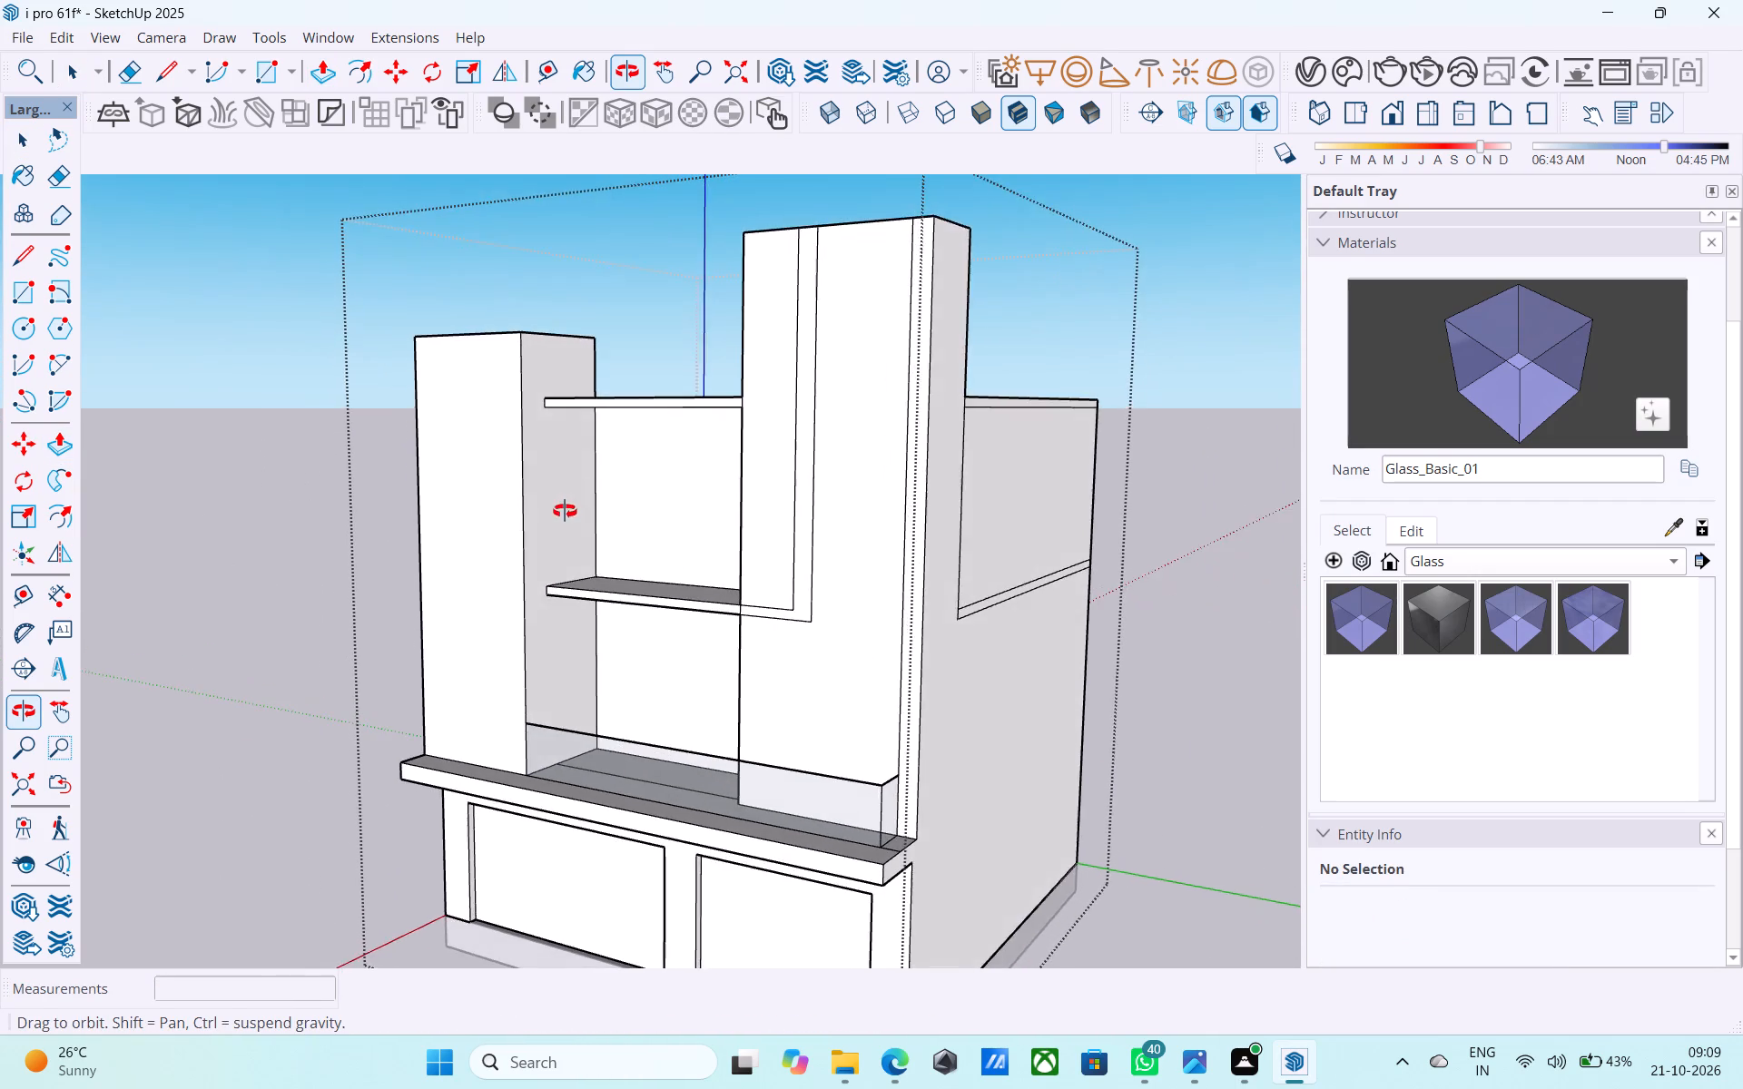
middle_click_drag(565, 511, 728, 549)
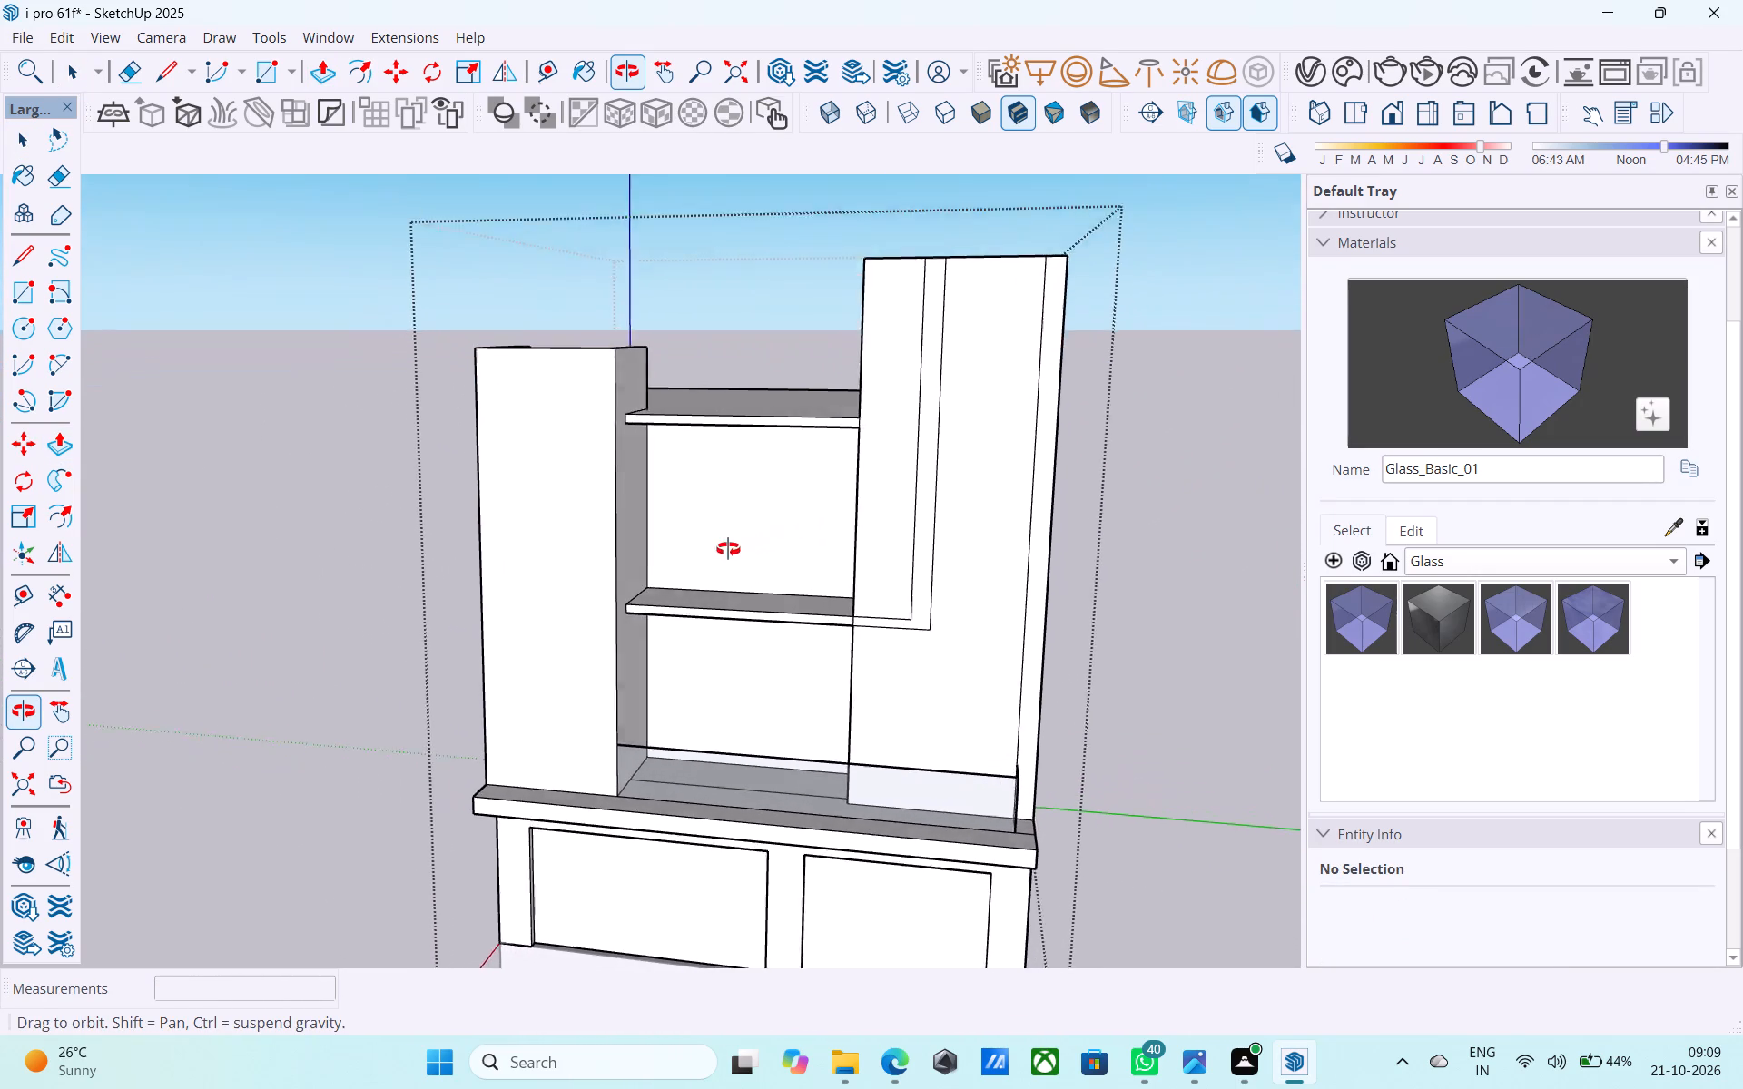
middle_click_drag(728, 549, 706, 556)
middle_click_drag(677, 576, 408, 804)
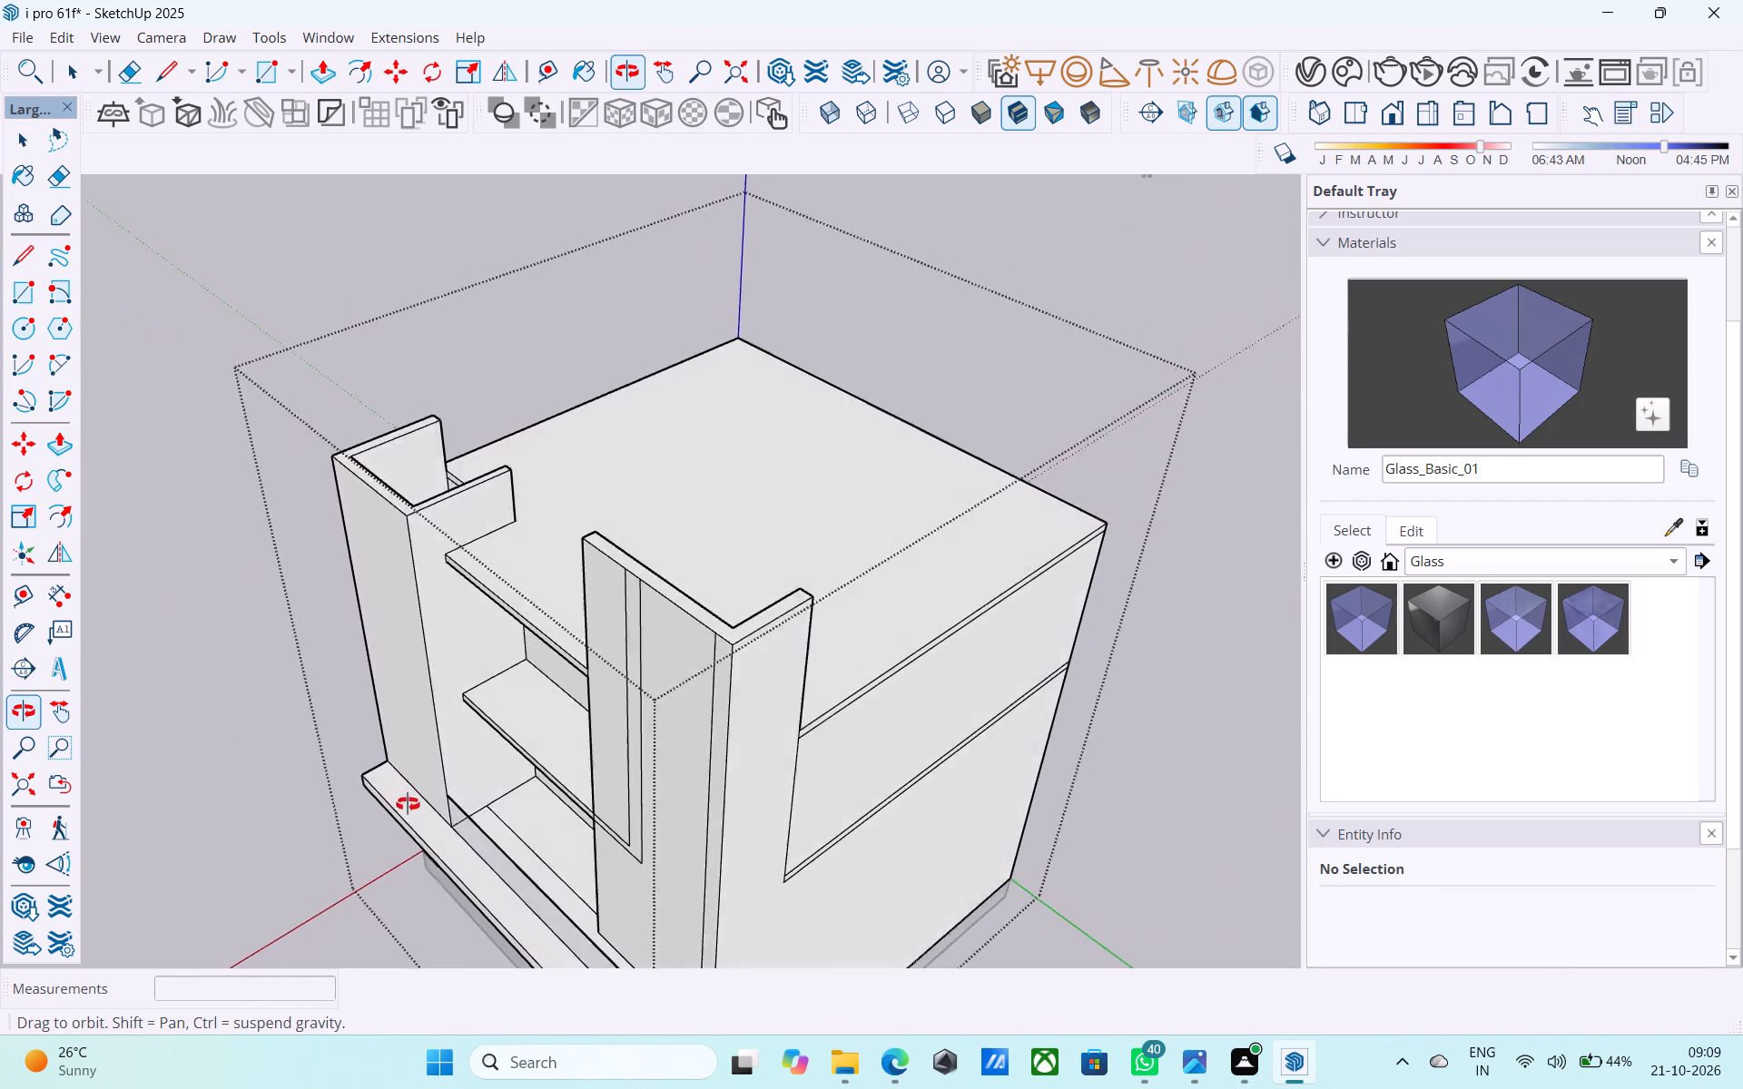
Copy the vertical edge between the shorter corner wall's front face and the recess 4' across the front face, away from the recess.
middle_click_drag(408, 804, 534, 504)
scroll(534, 504, "up", 1)
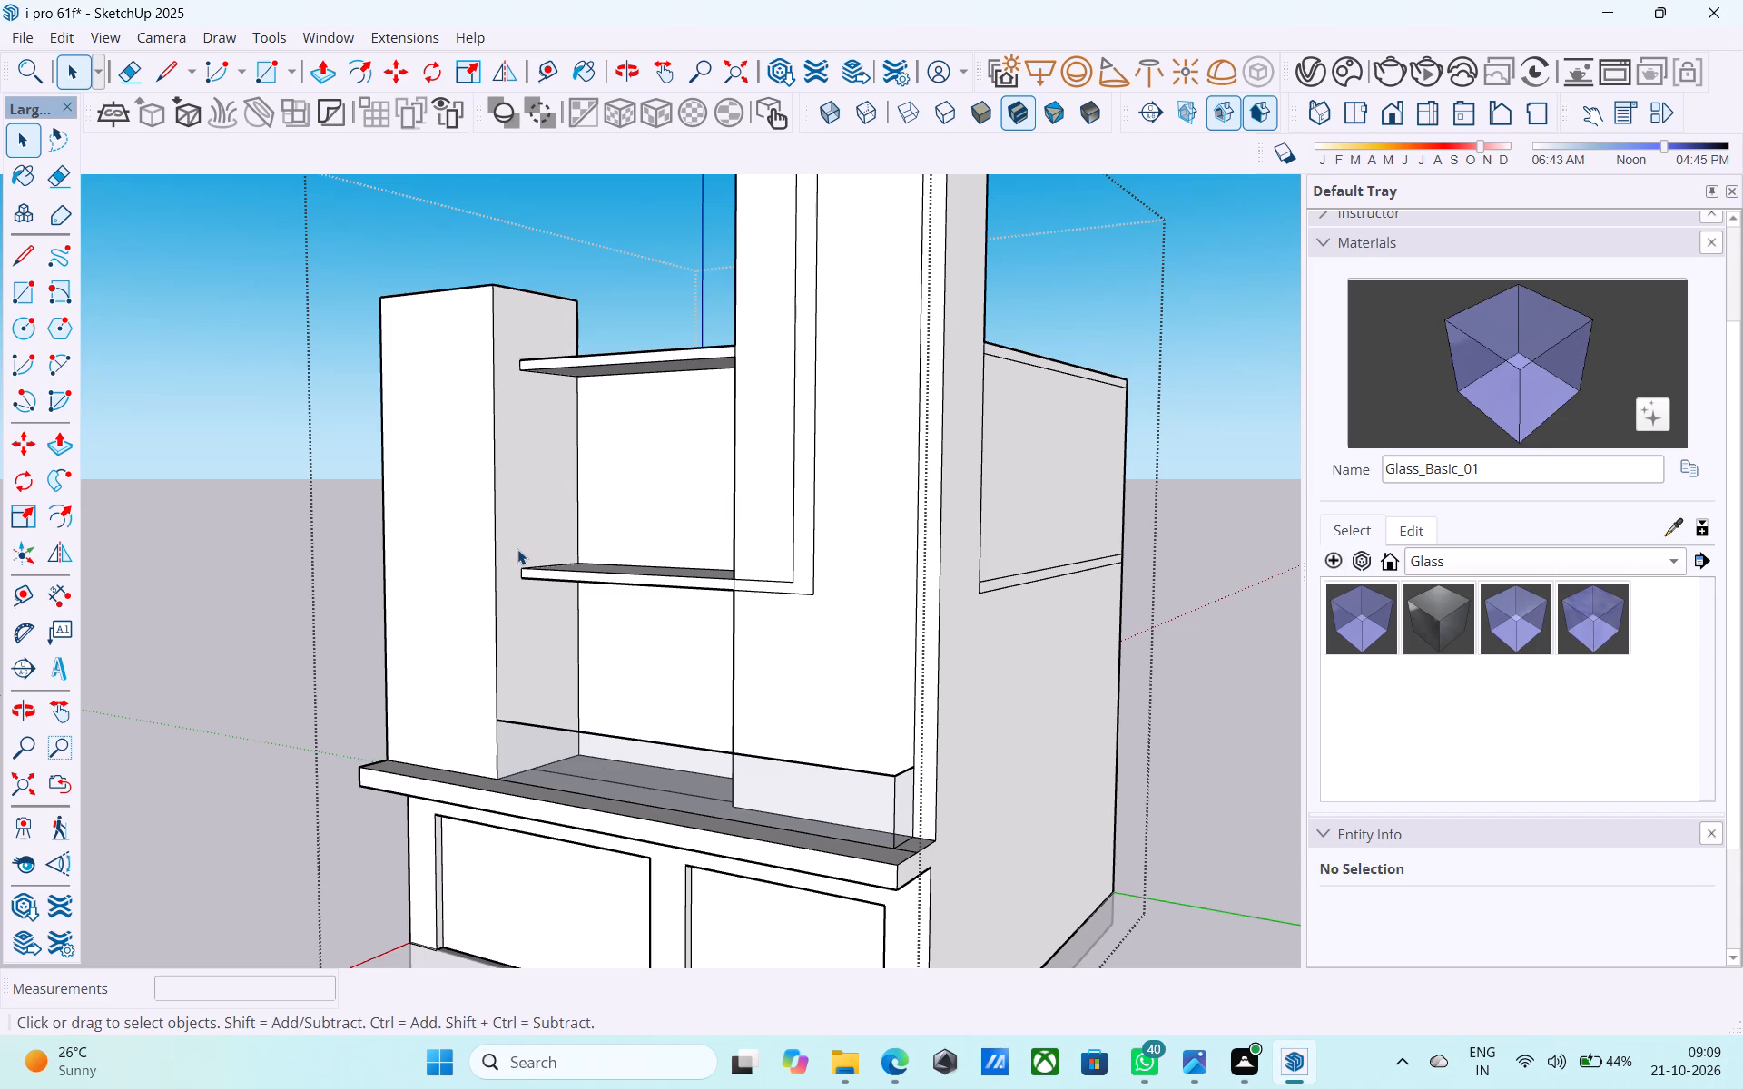
left_click(496, 593)
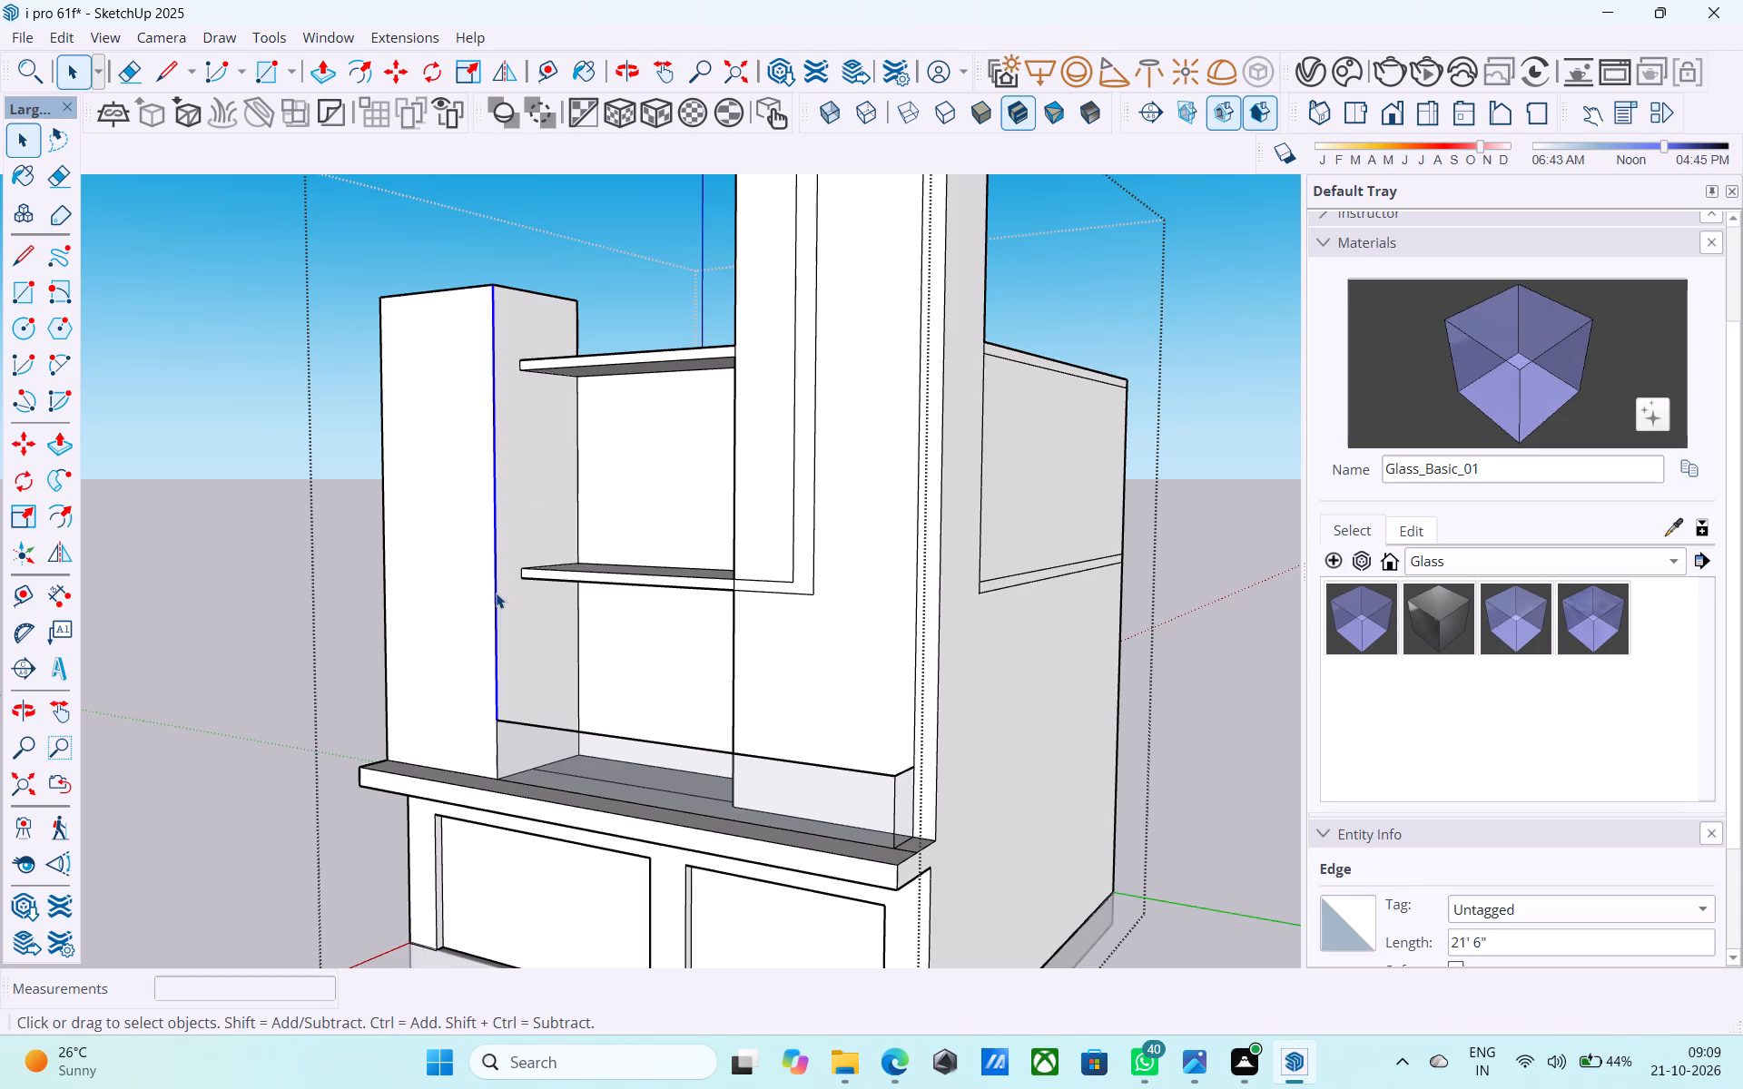
key("m")
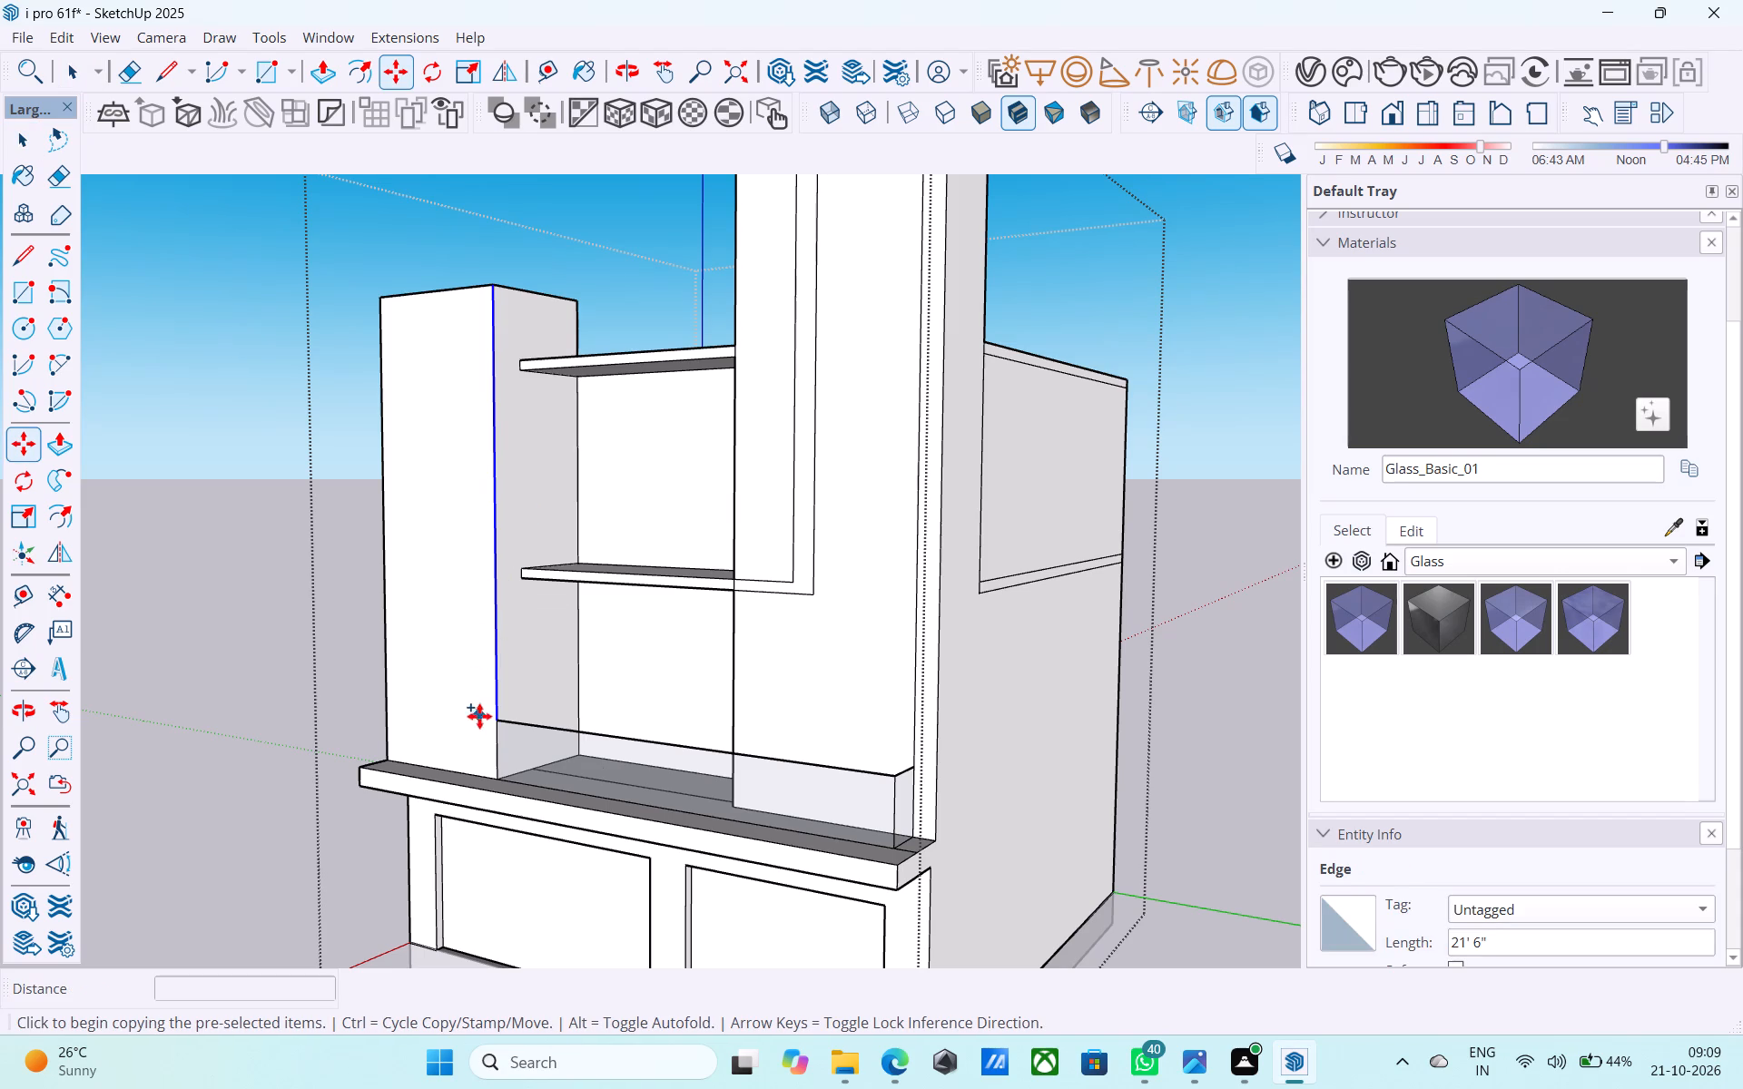
left_click(496, 722)
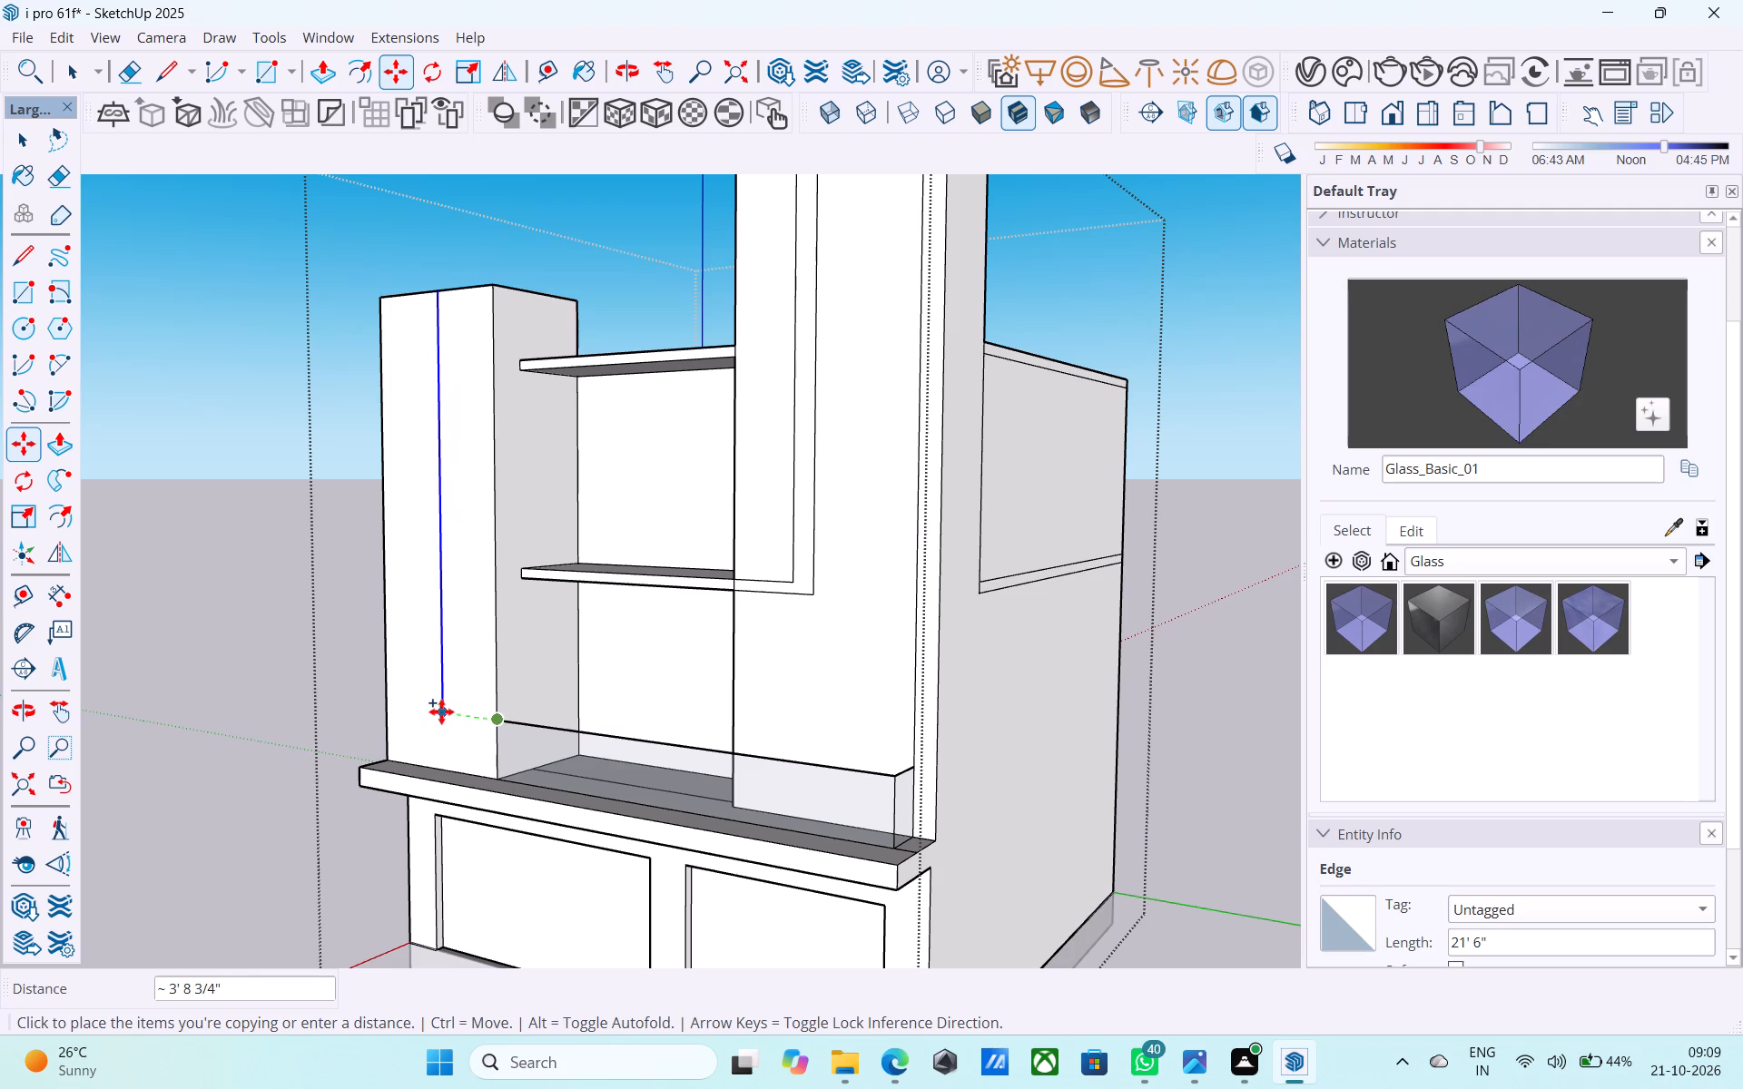
middle_click_drag(427, 714, 590, 770)
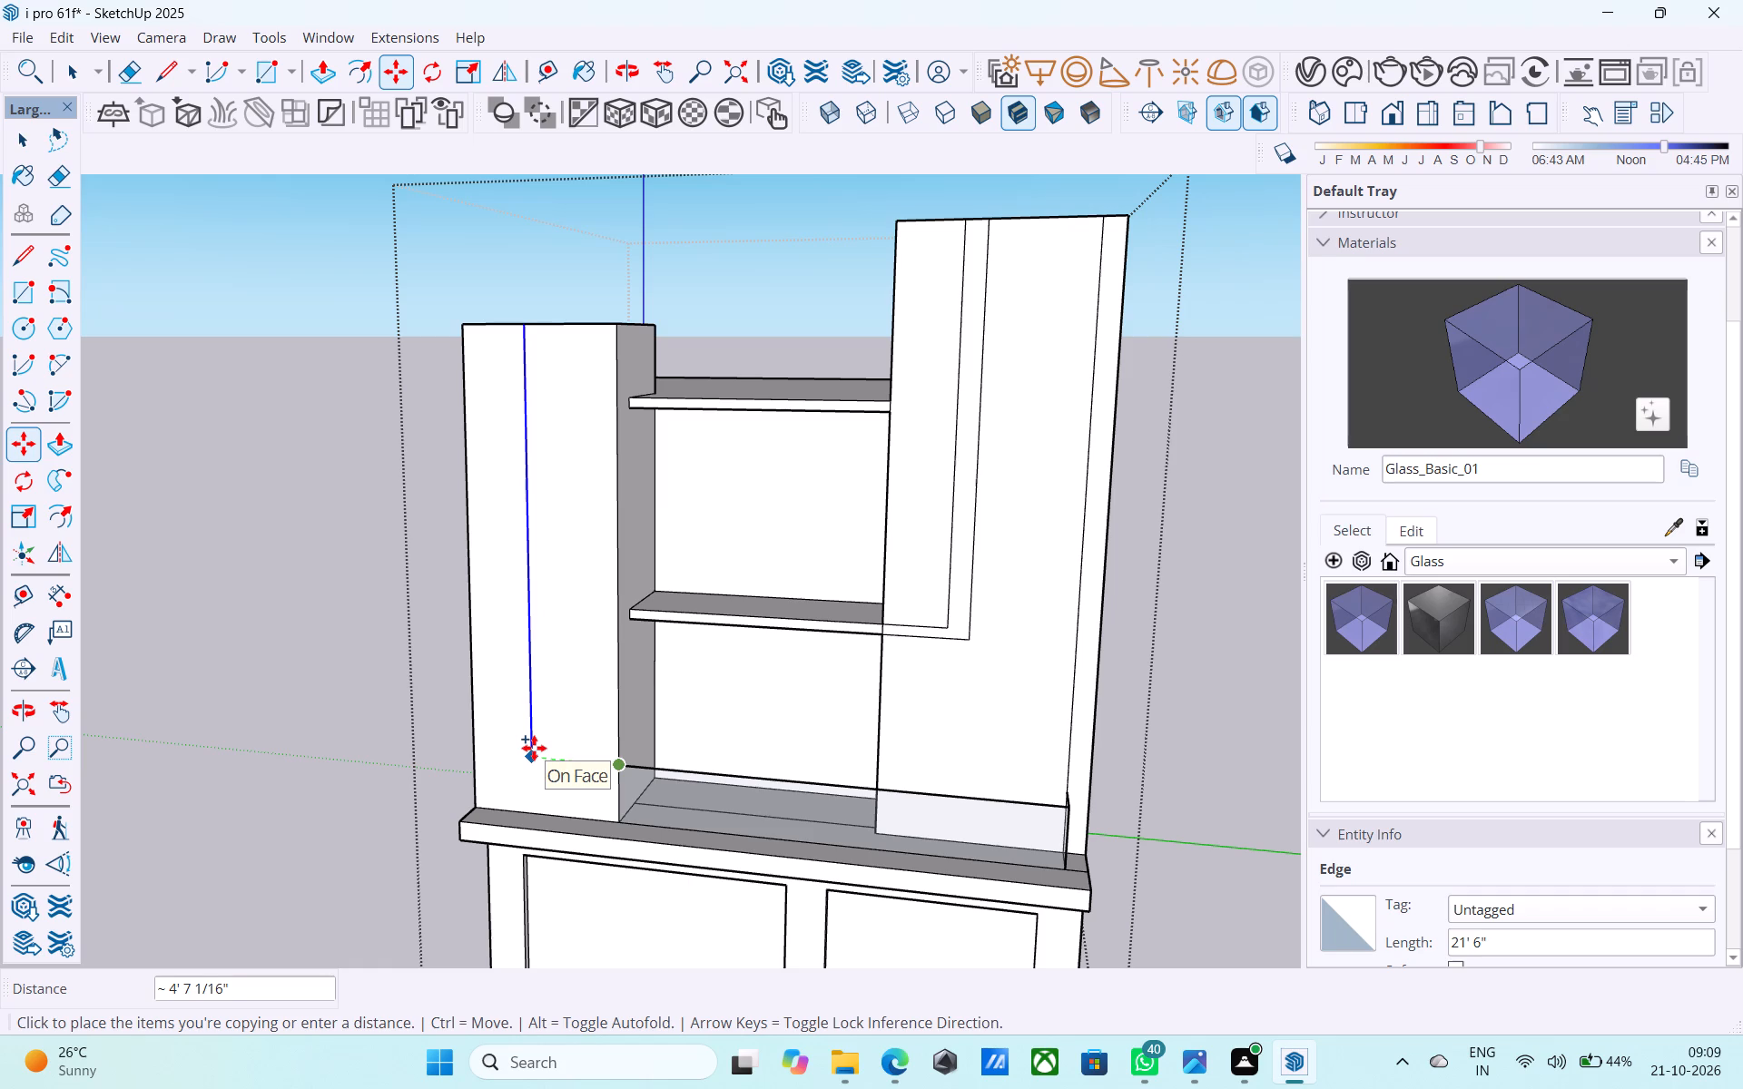
type("4'")
key("Return")
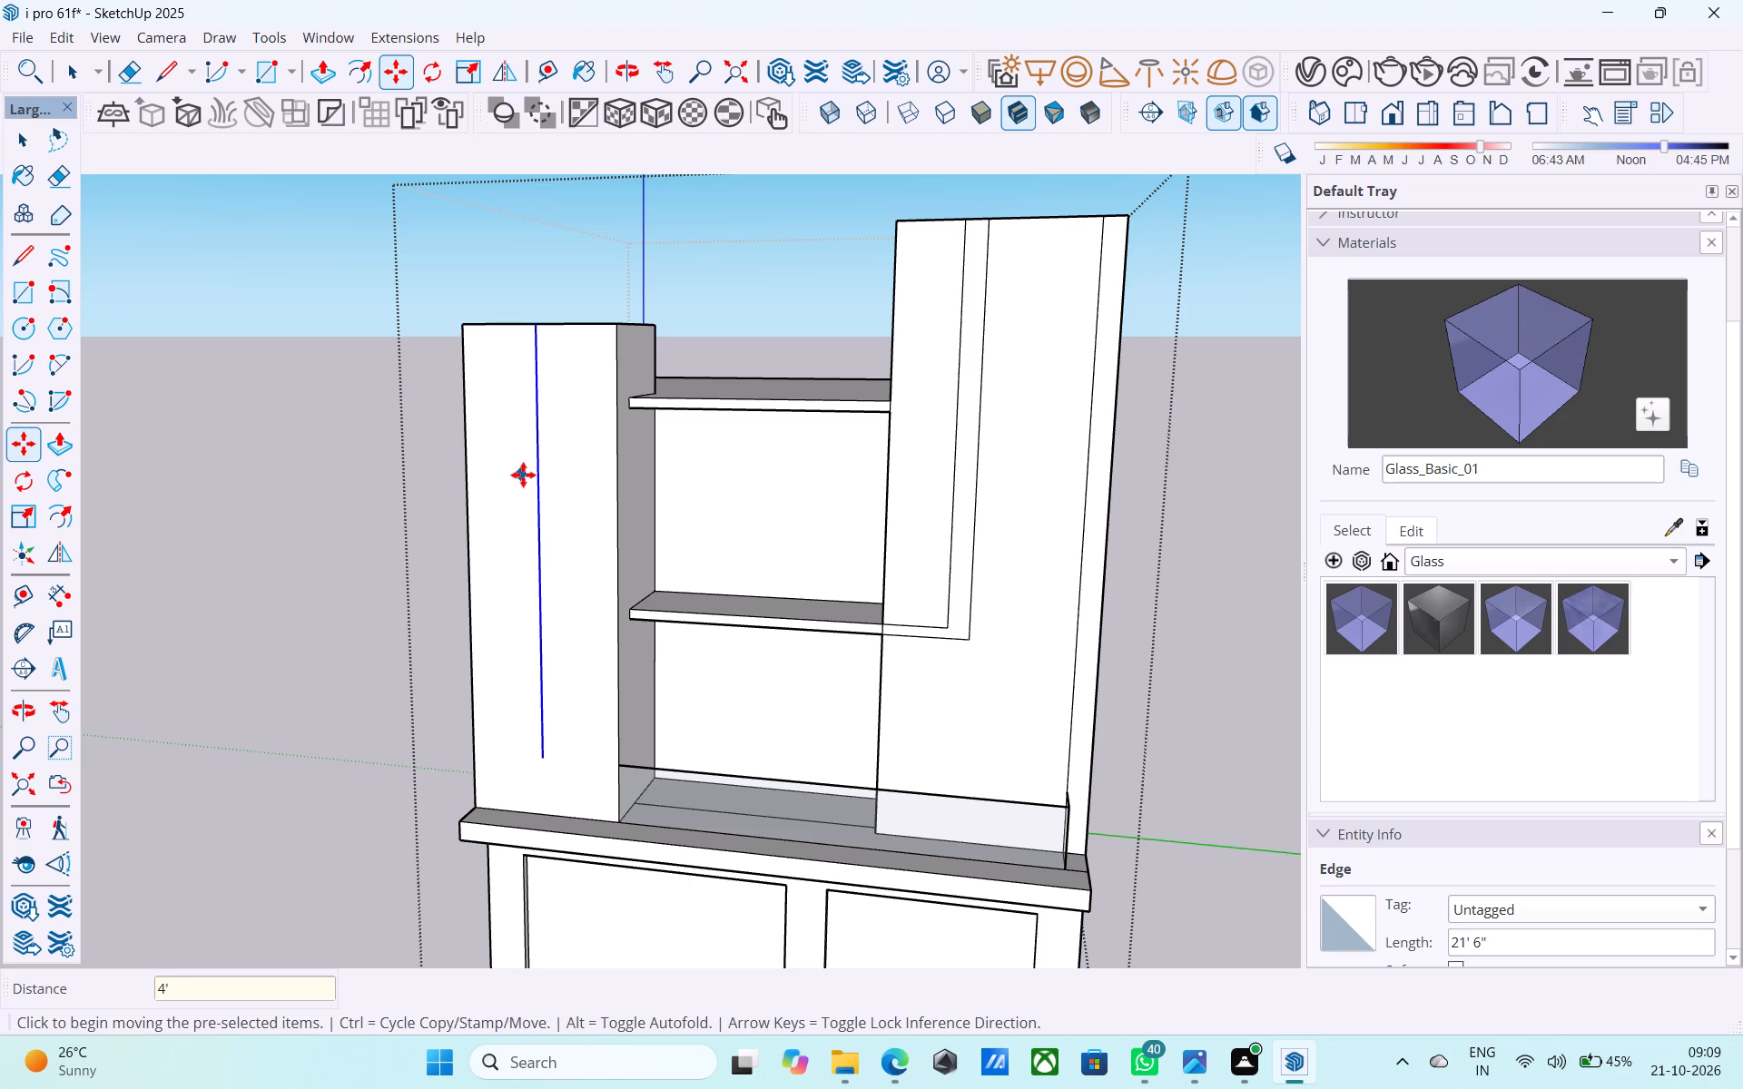
key("space")
Draw lines from the lower shelf's front corner to the wall's vertical edge, up that edge, and 4' across to the copied line.
key("l")
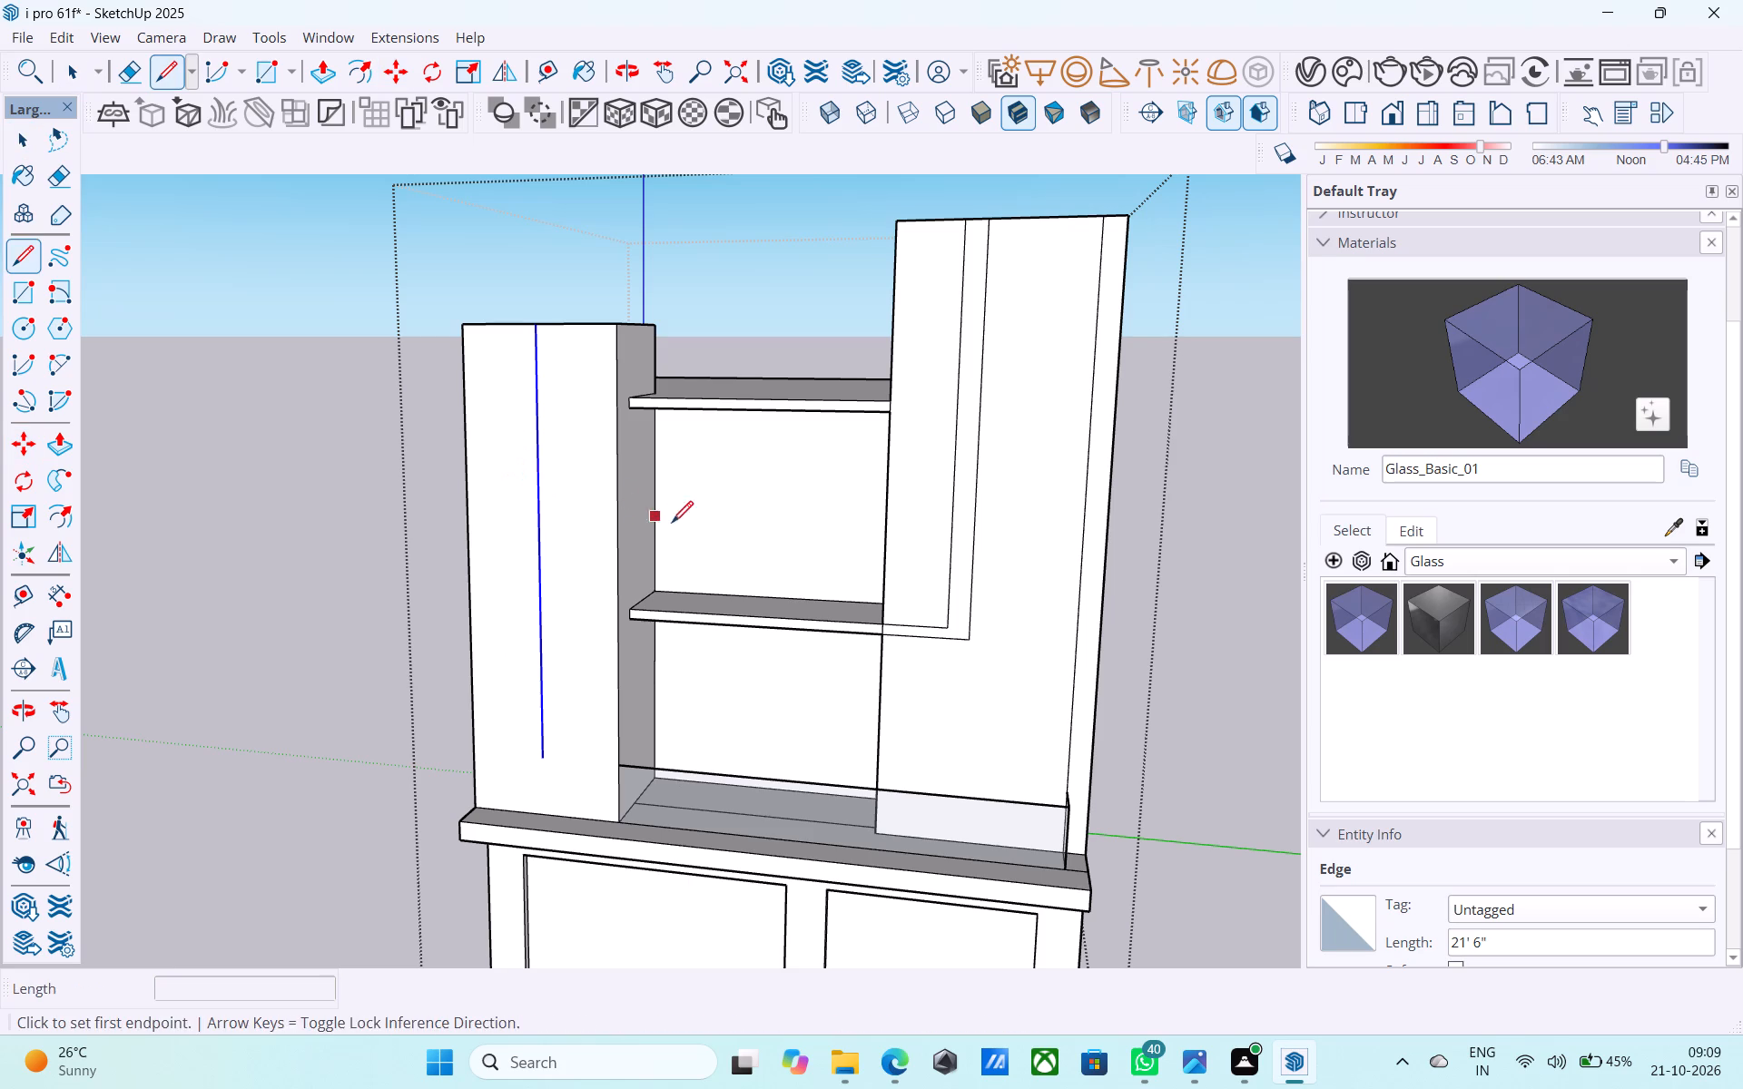
middle_click_drag(659, 518, 637, 504)
scroll(637, 502, "up", 4)
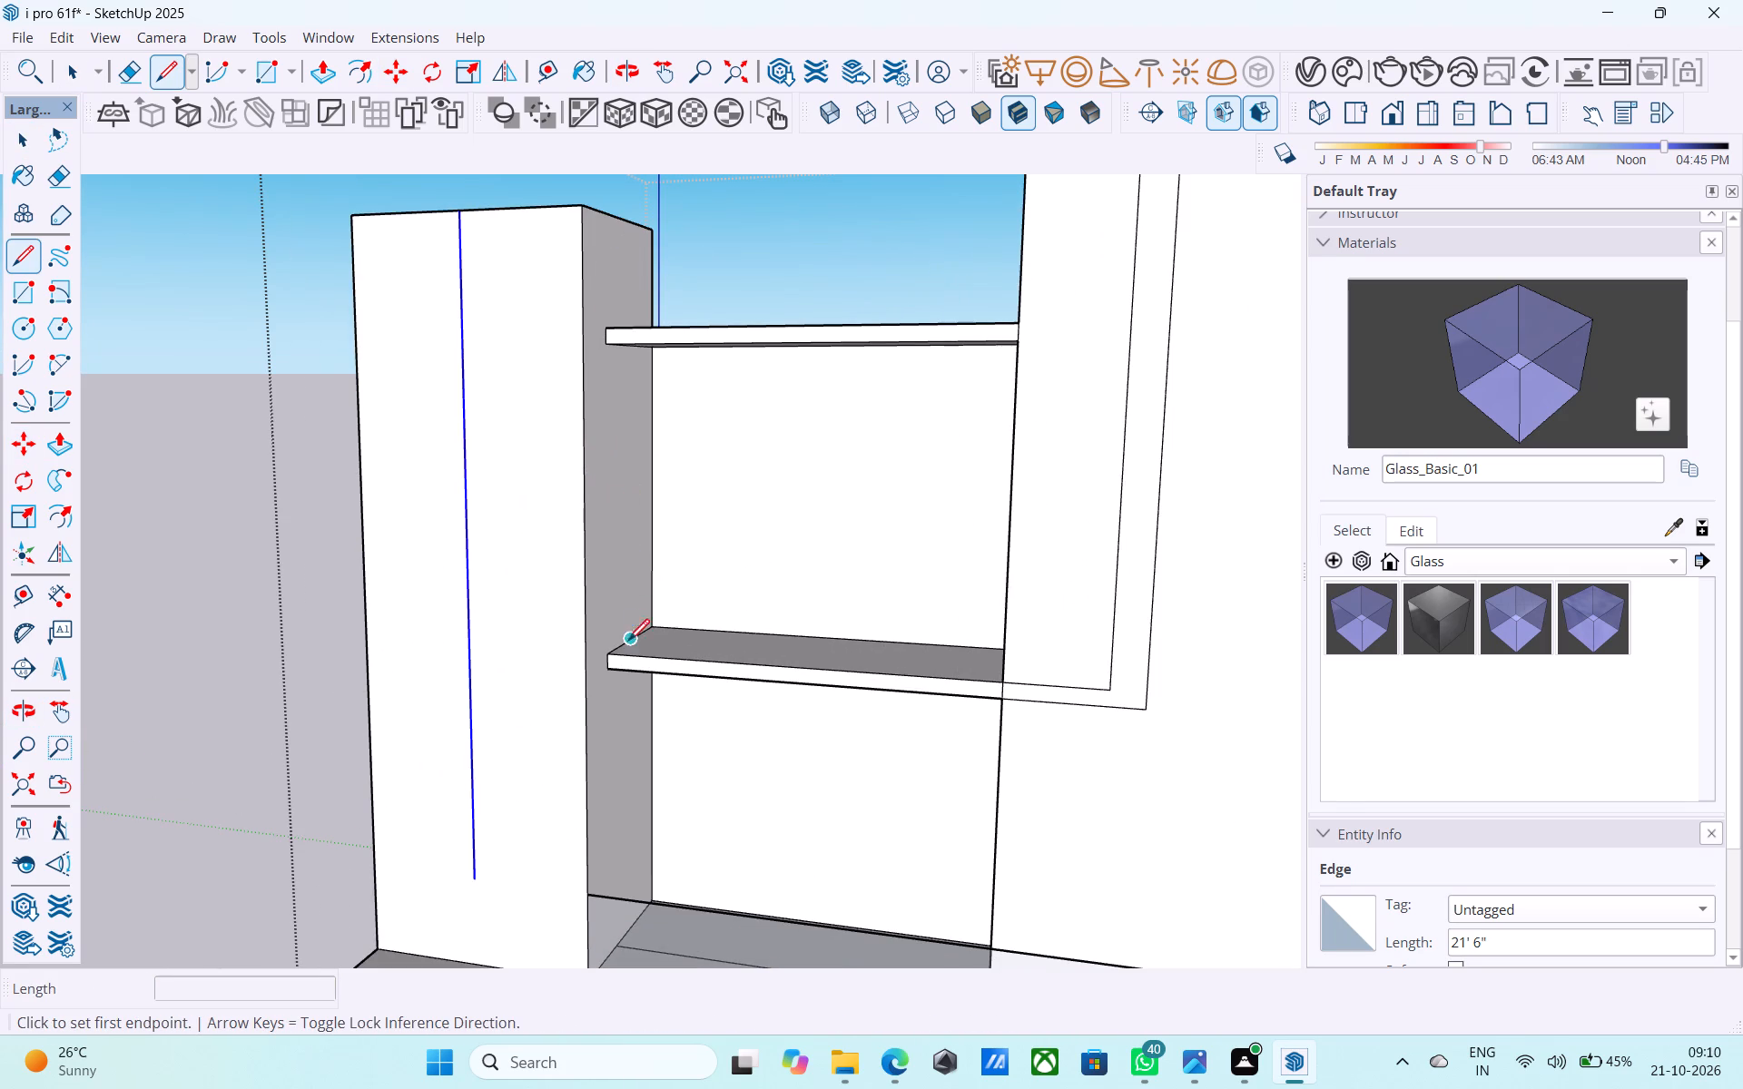
left_click(601, 654)
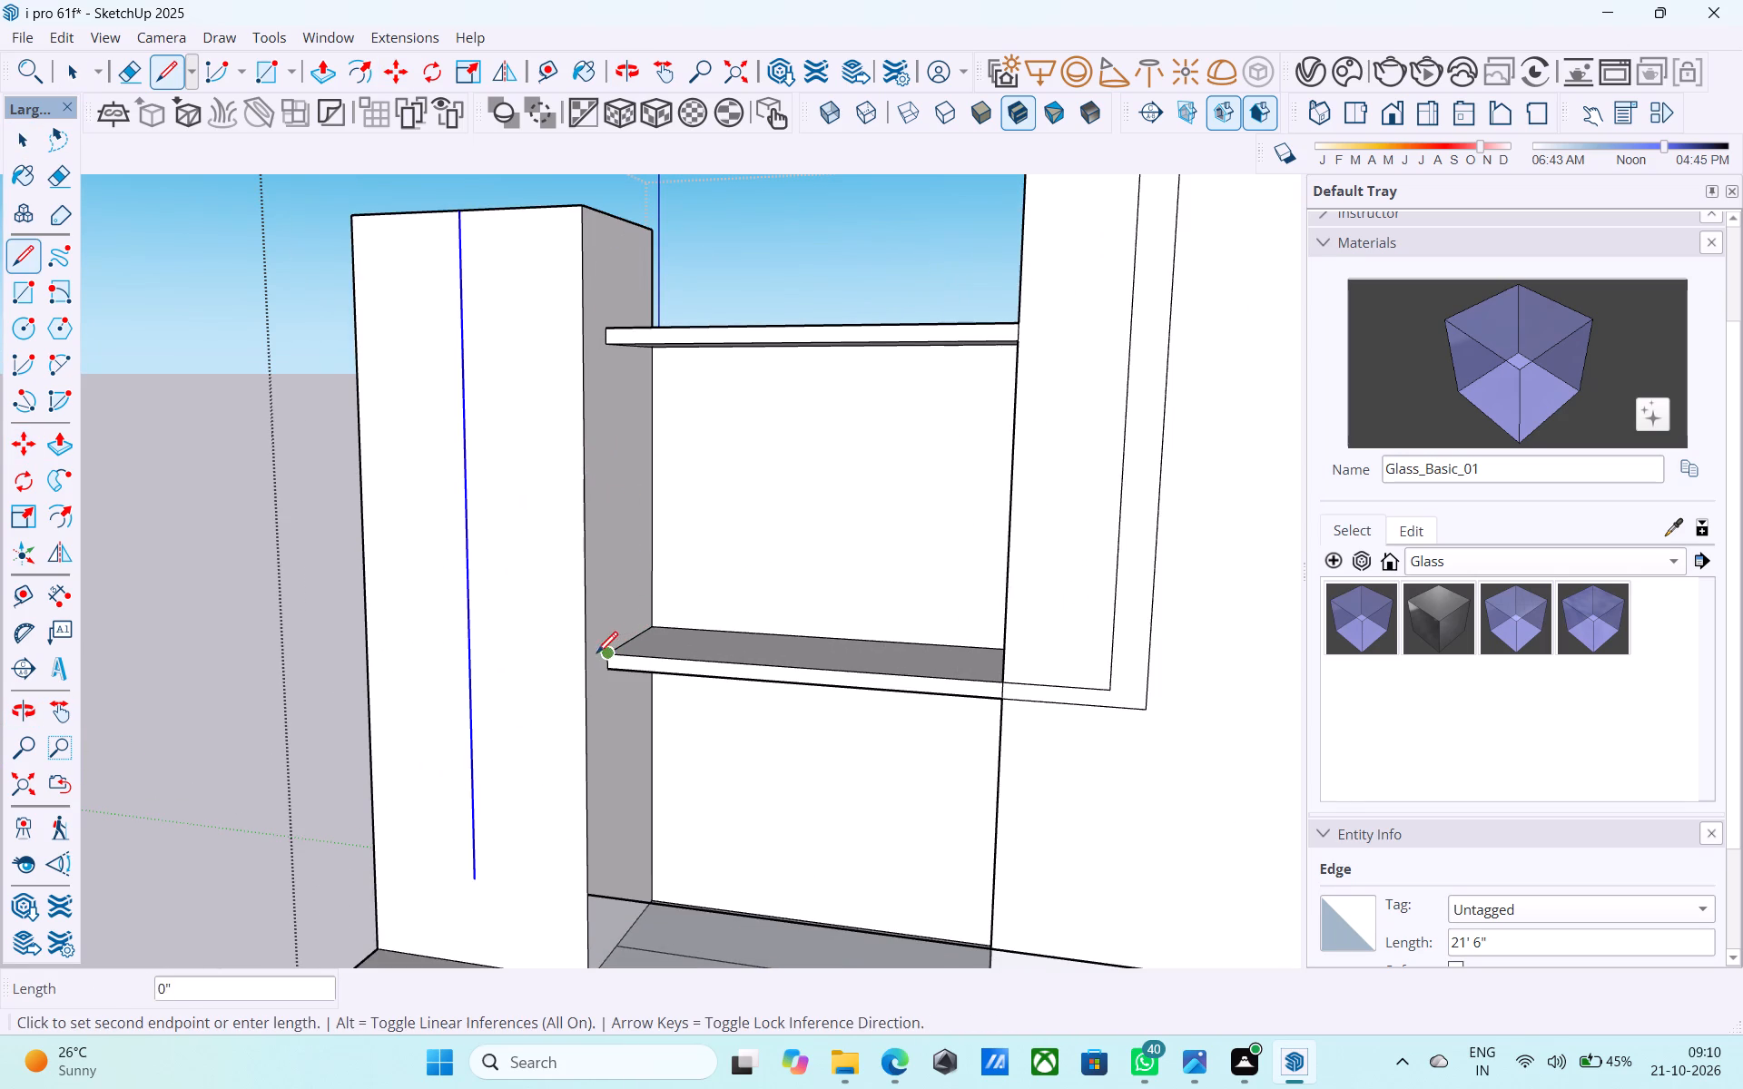
left_click(589, 662)
left_click(586, 665)
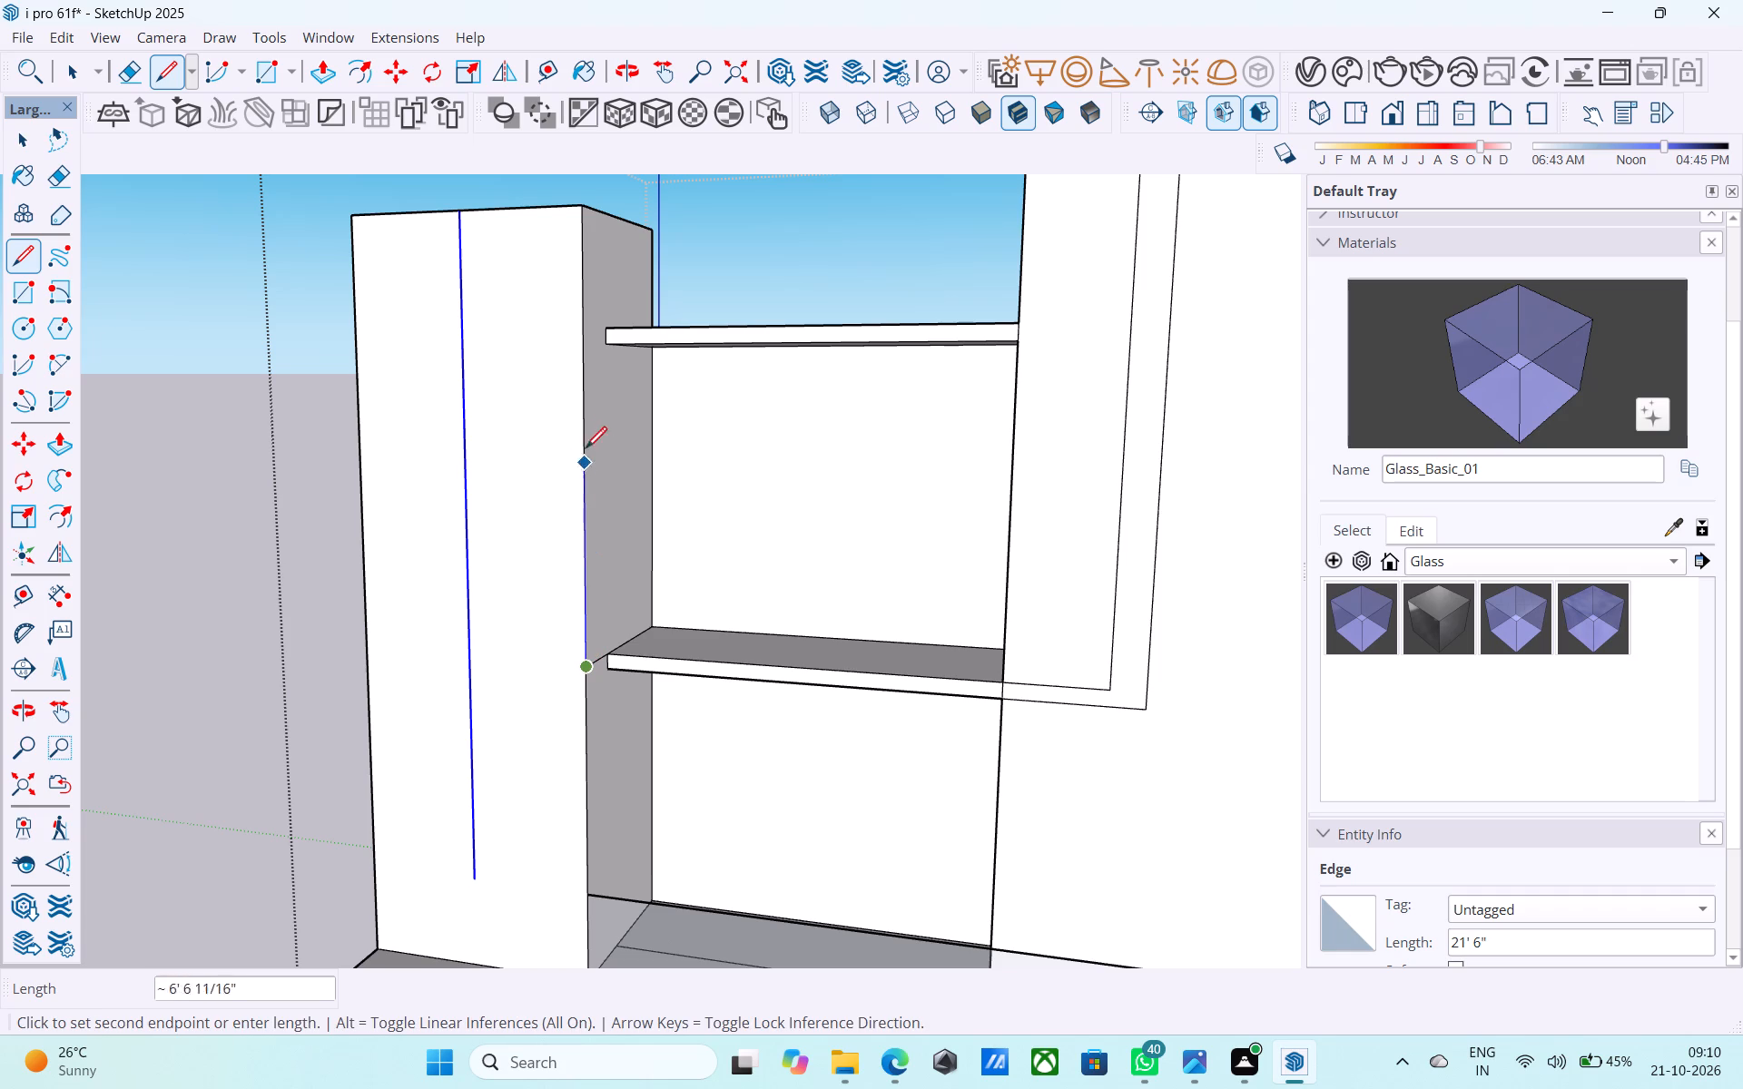
middle_click_drag(580, 437, 555, 392)
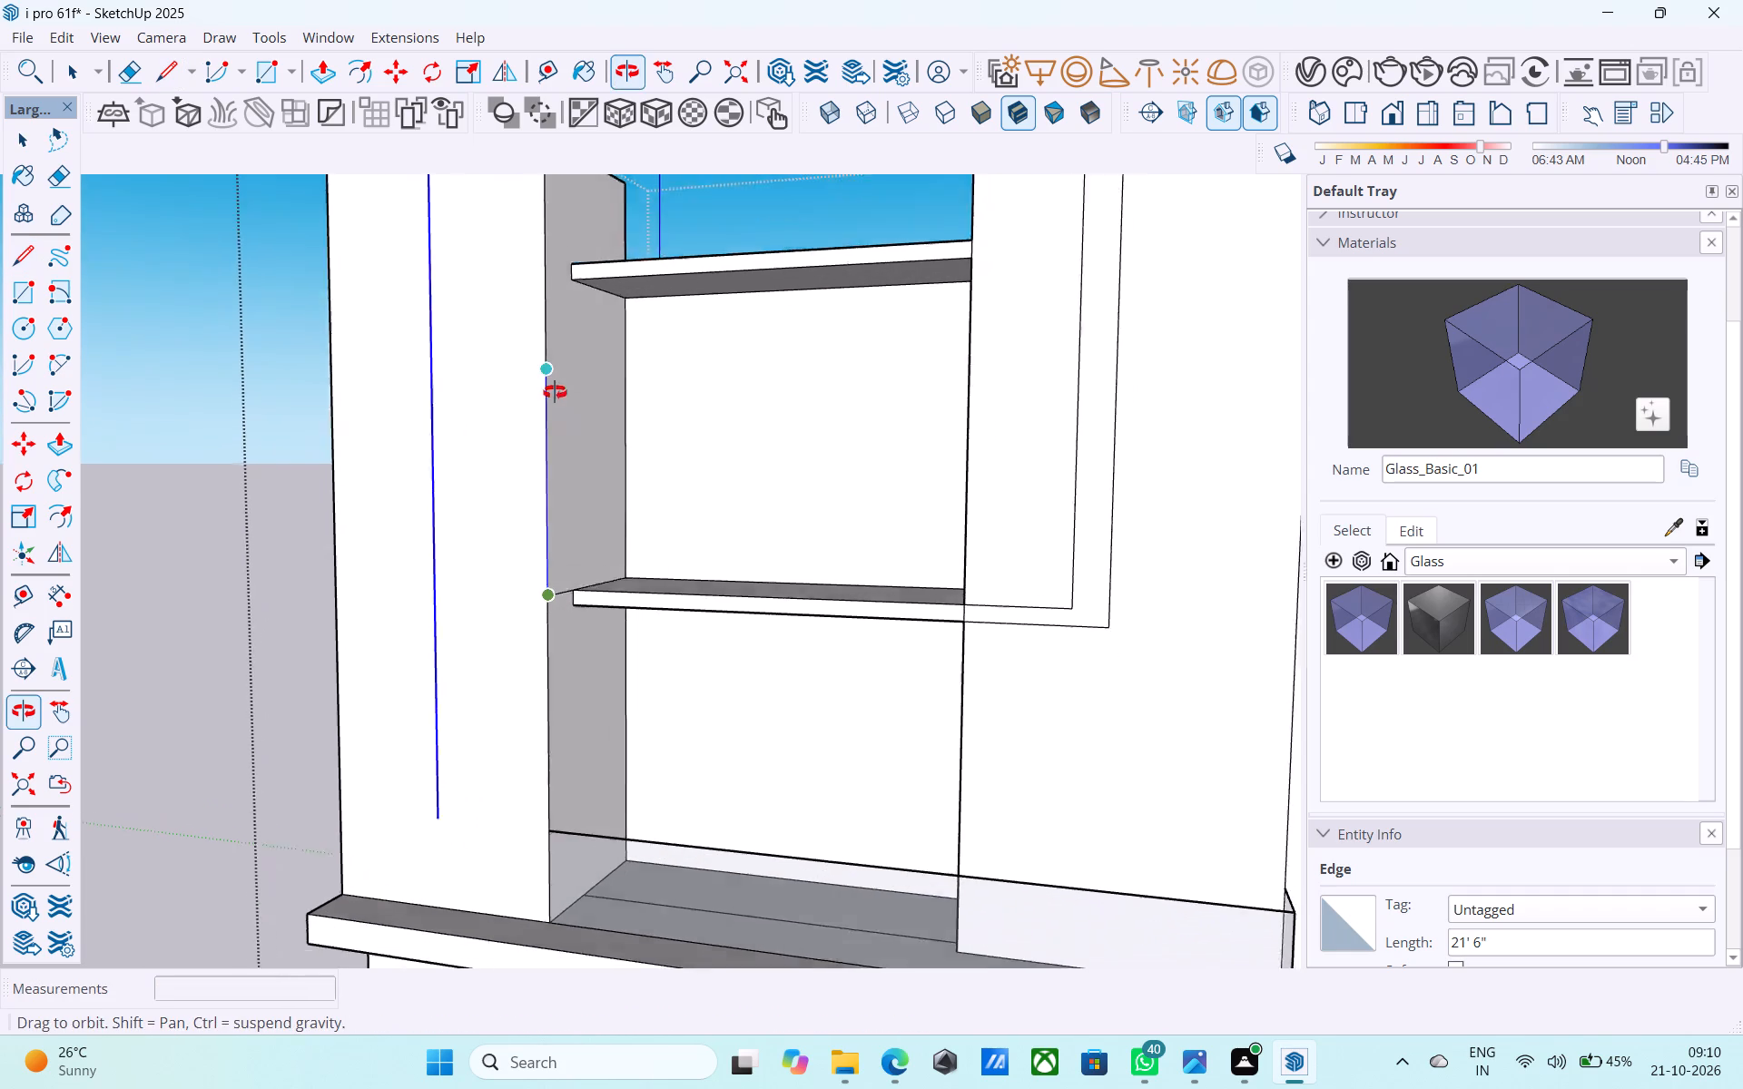
middle_click_drag(555, 392, 555, 391)
left_click(535, 354)
left_click(533, 348)
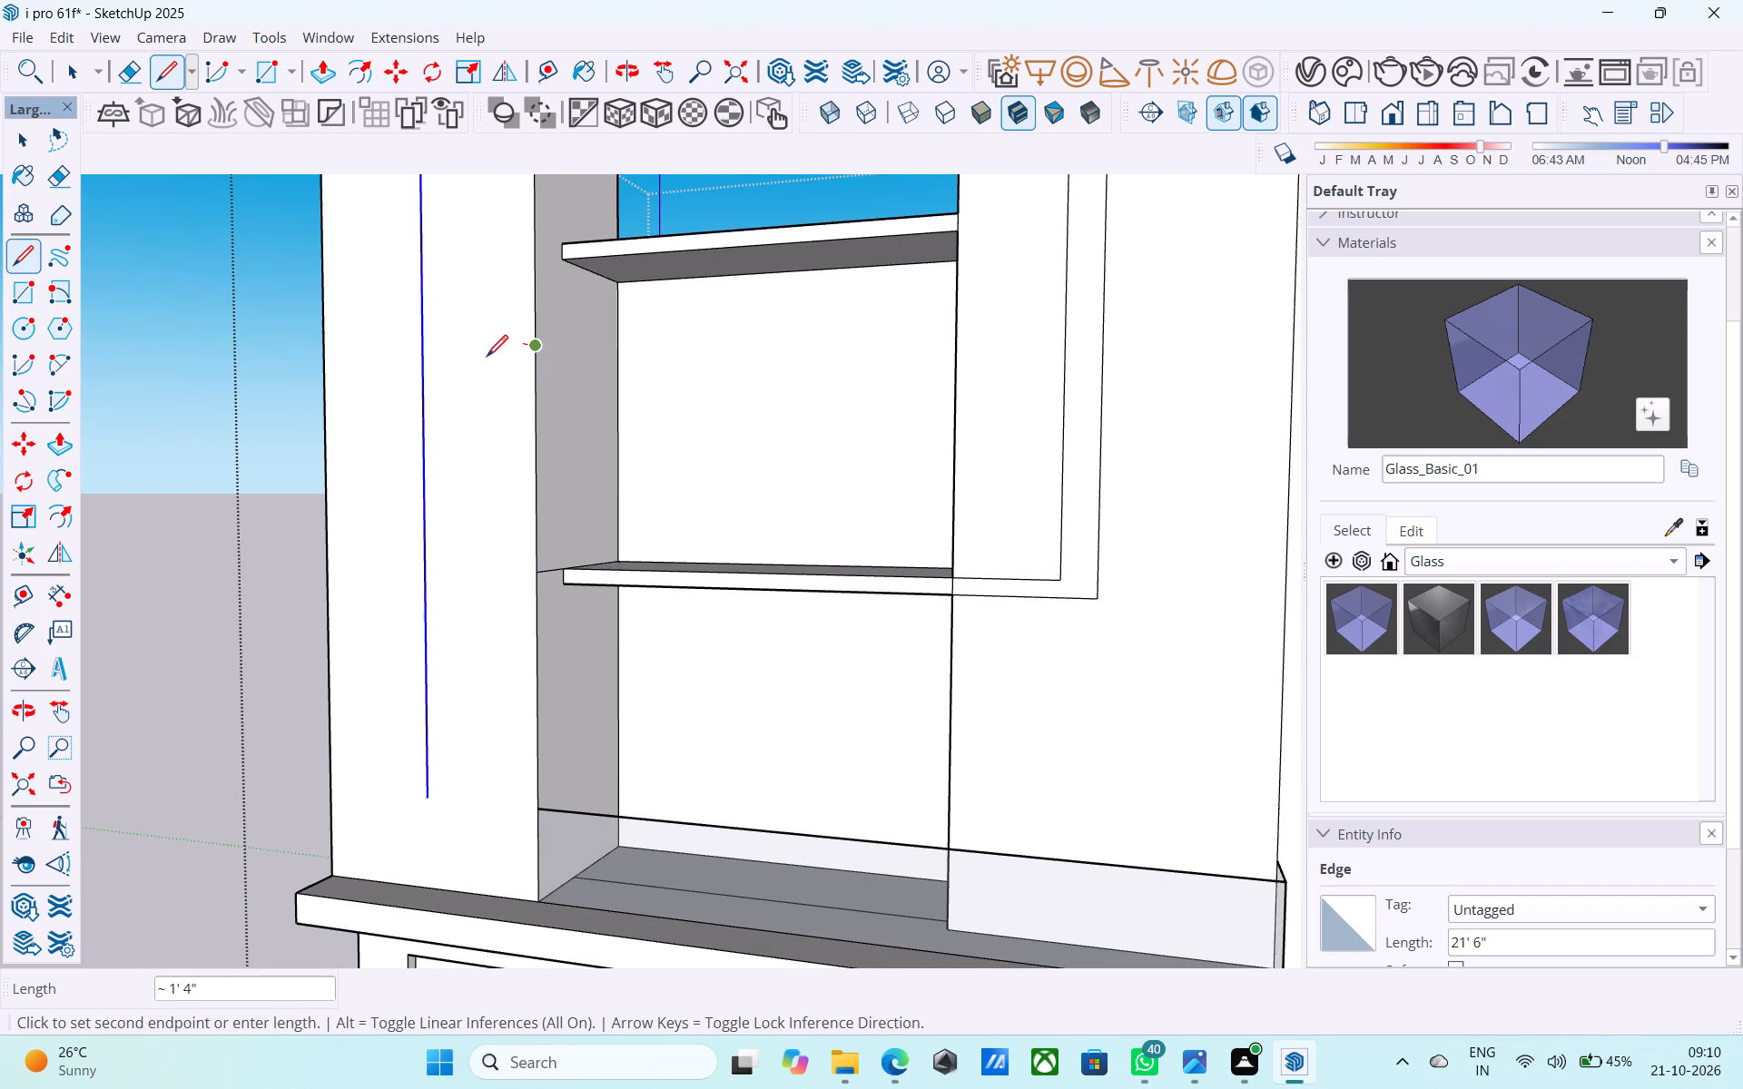
left_click(423, 354)
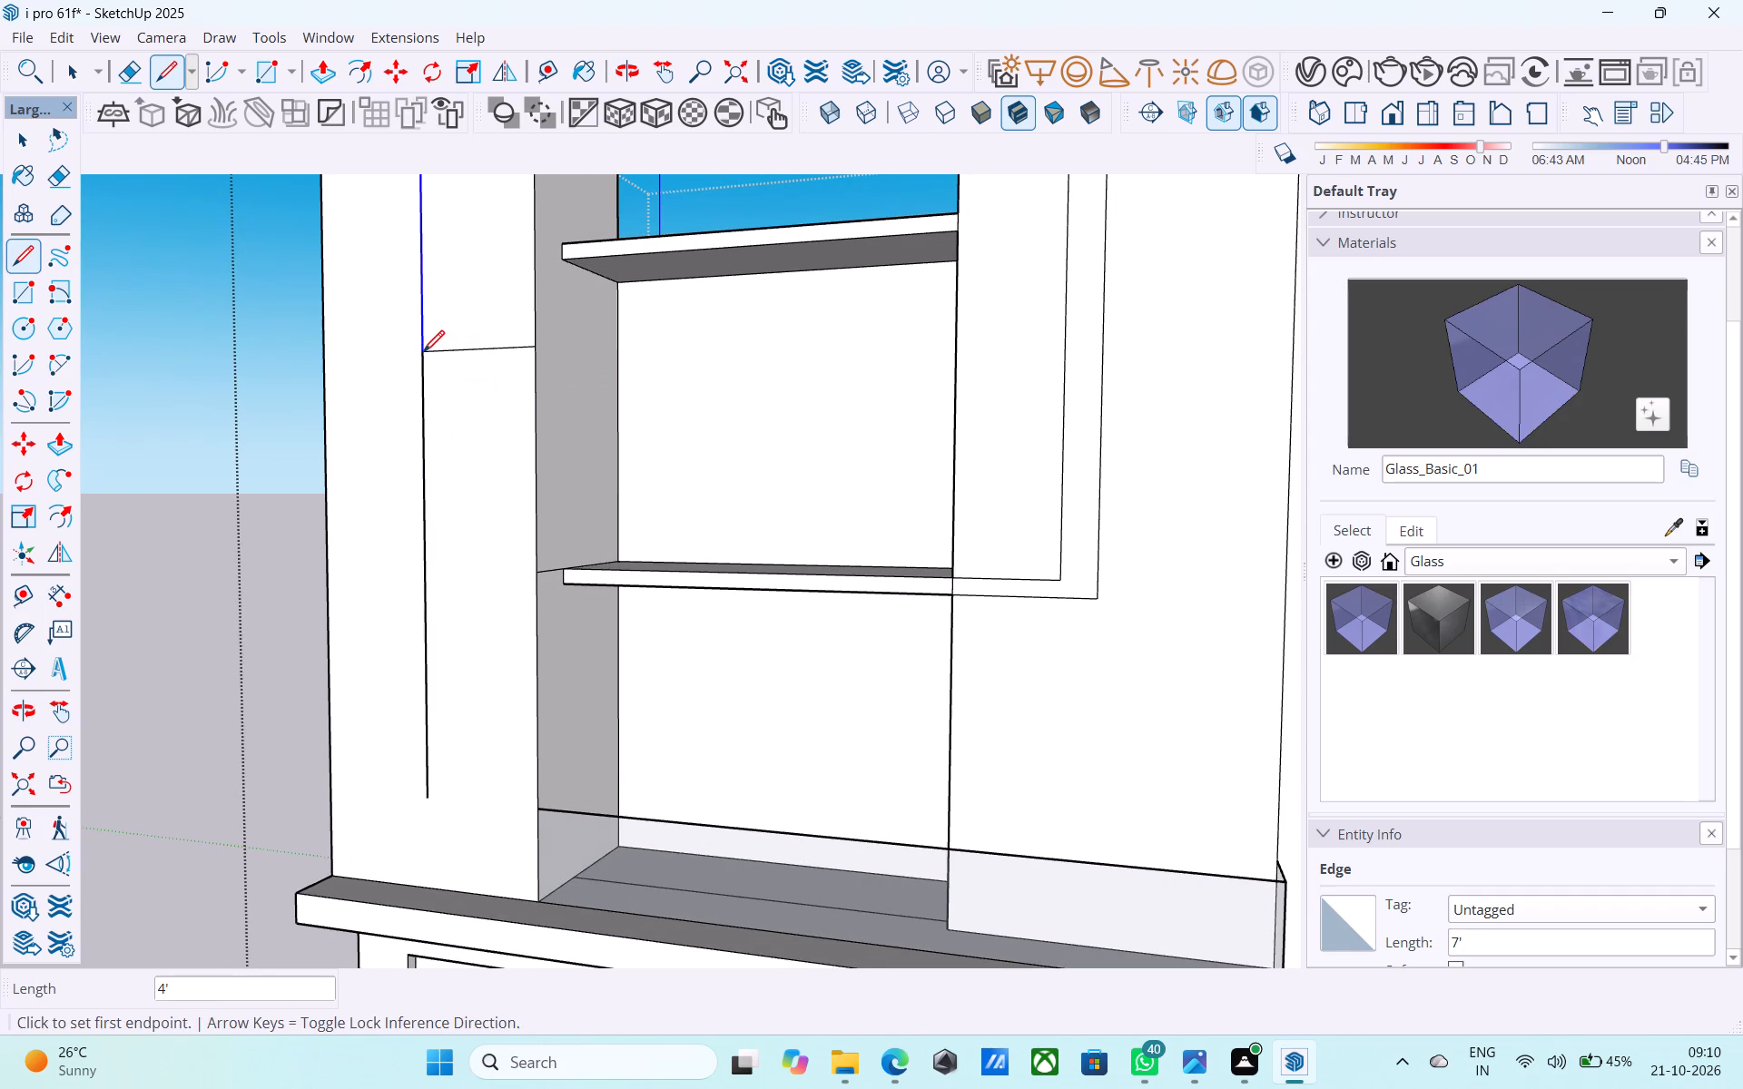
Erase the part of the copied vertical line above the new 4' horizontal line.
key("e")
left_click_drag(431, 322, 415, 318)
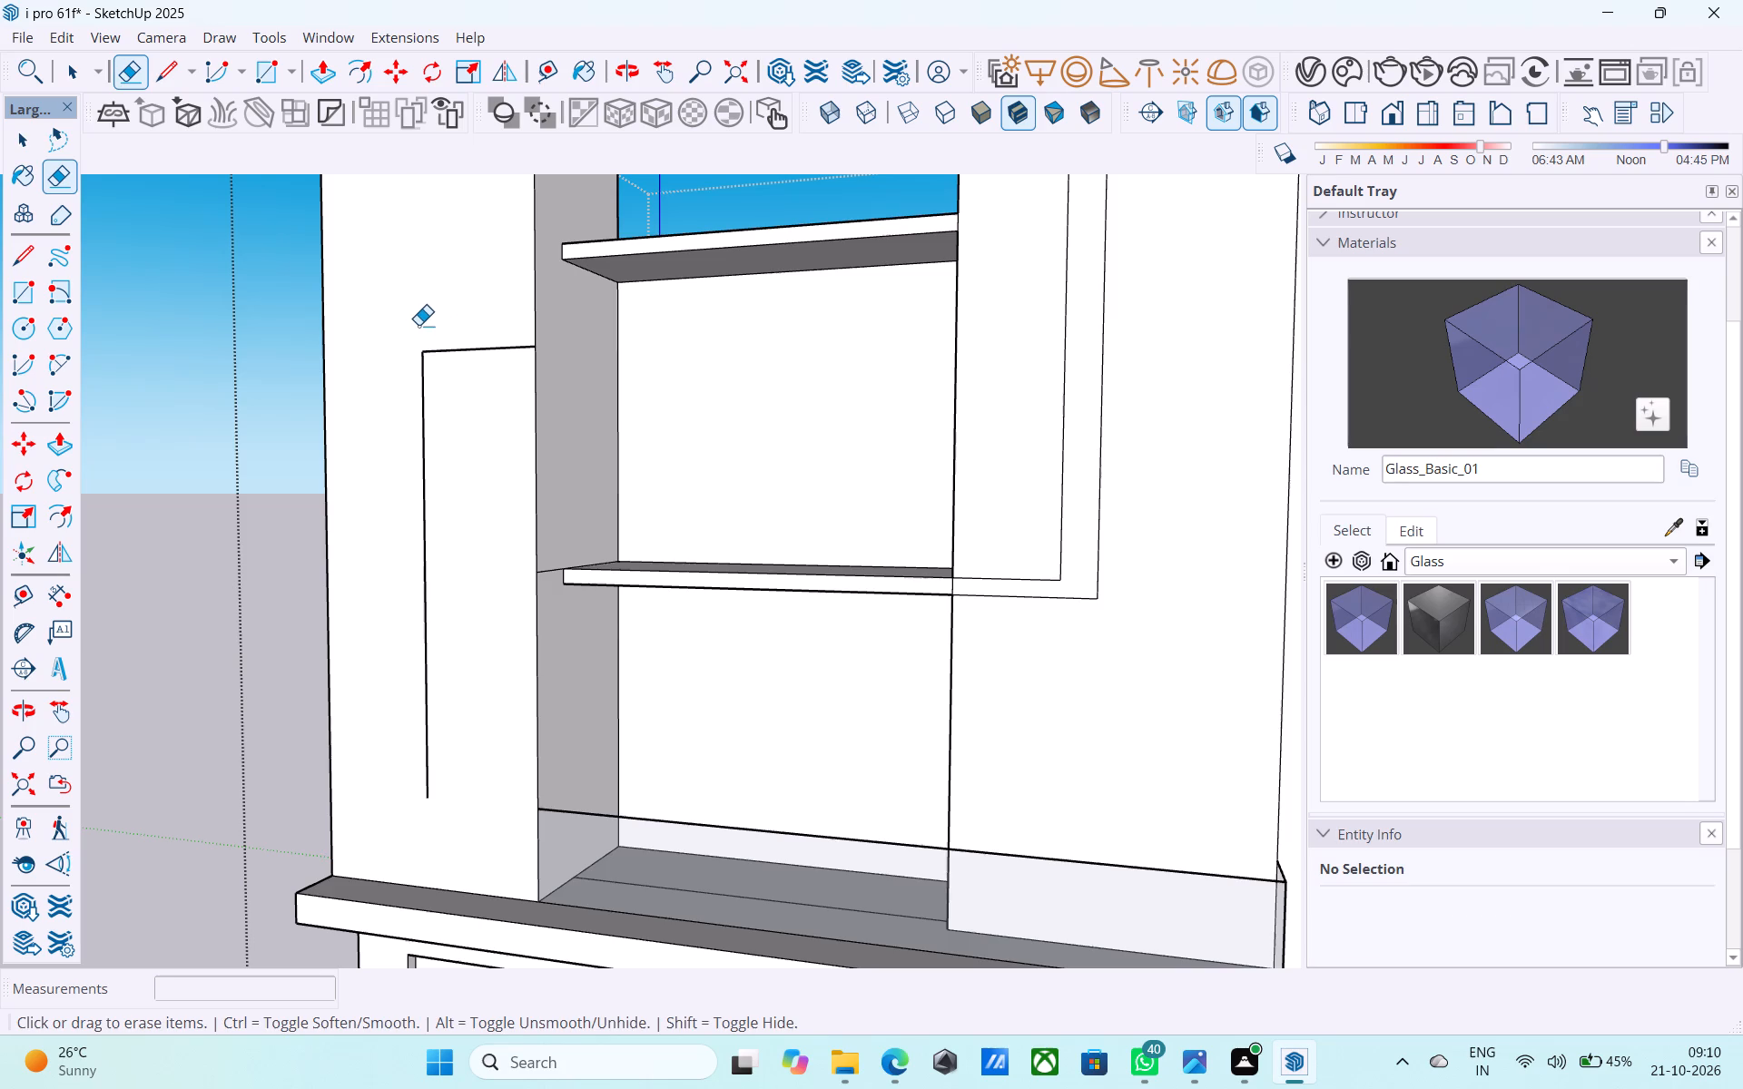
Continue the outline on the wall's recess-side face with a 2' horizontal line and a vertical line down to the recess base.
middle_click_drag(420, 325, 376, 337)
key("l")
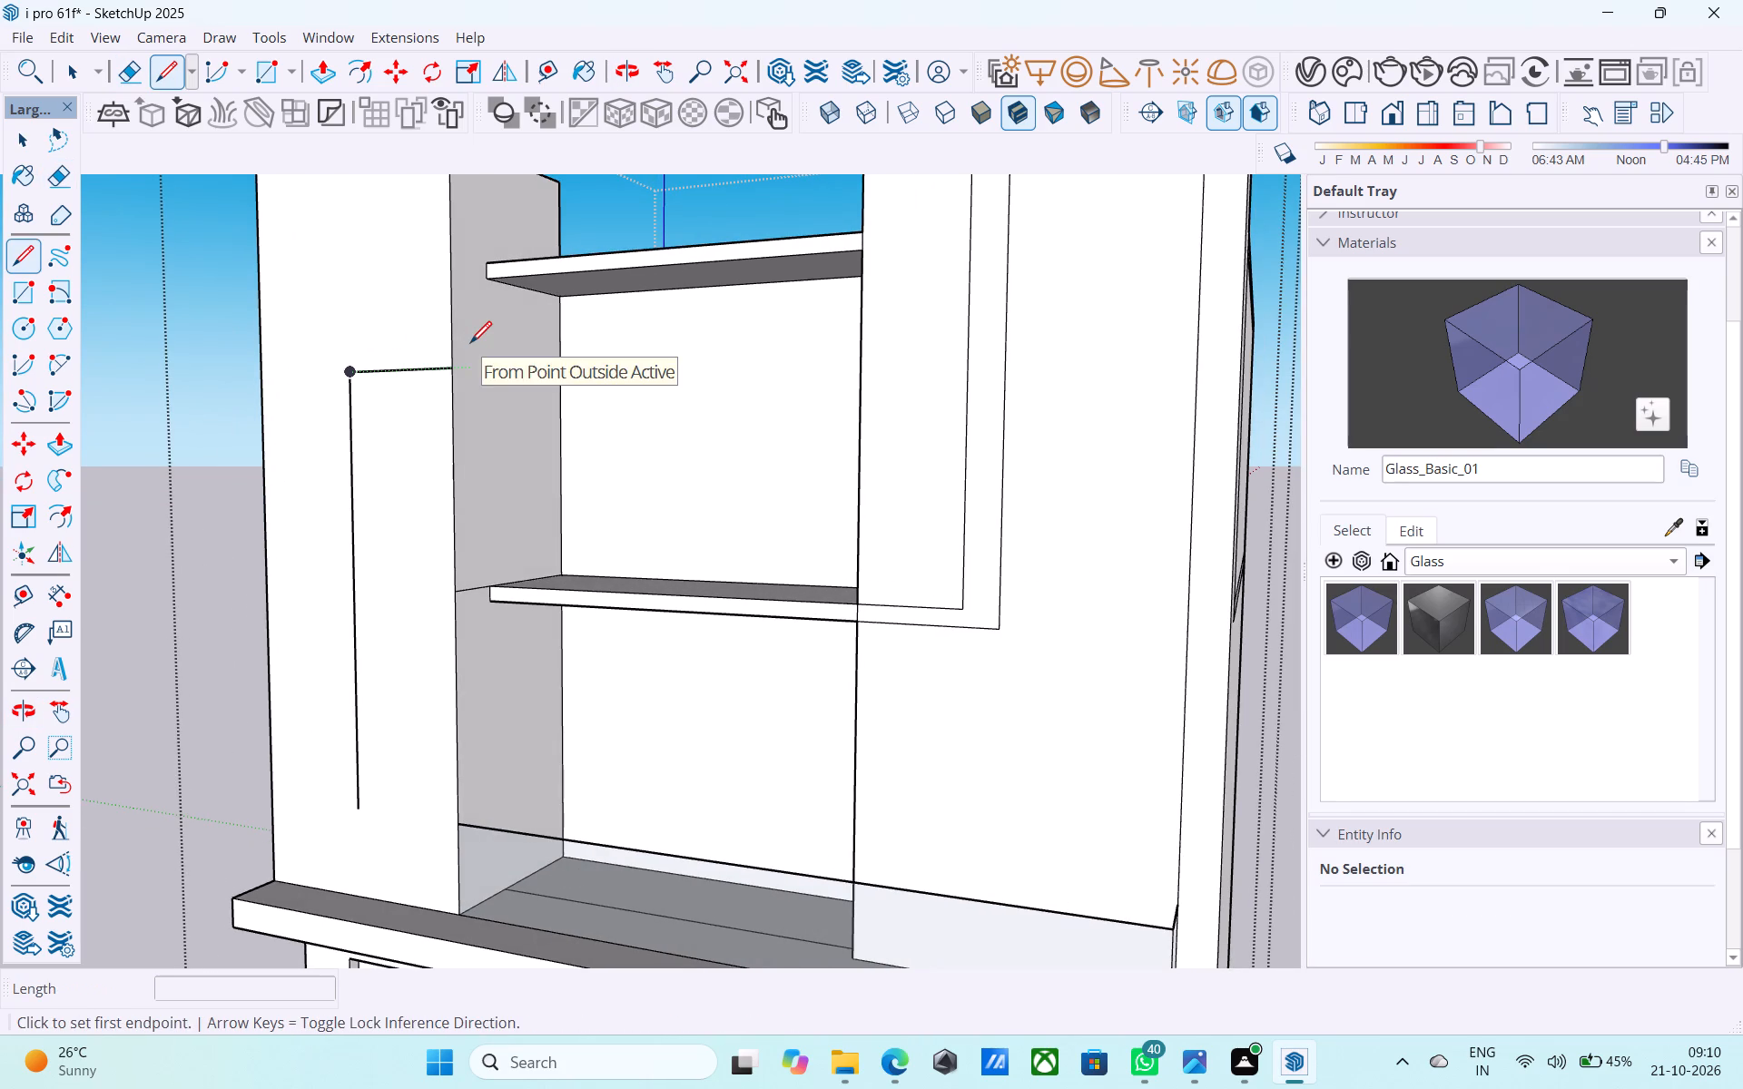
scroll(646, 380, "down", 2)
scroll(484, 378, "up", 6)
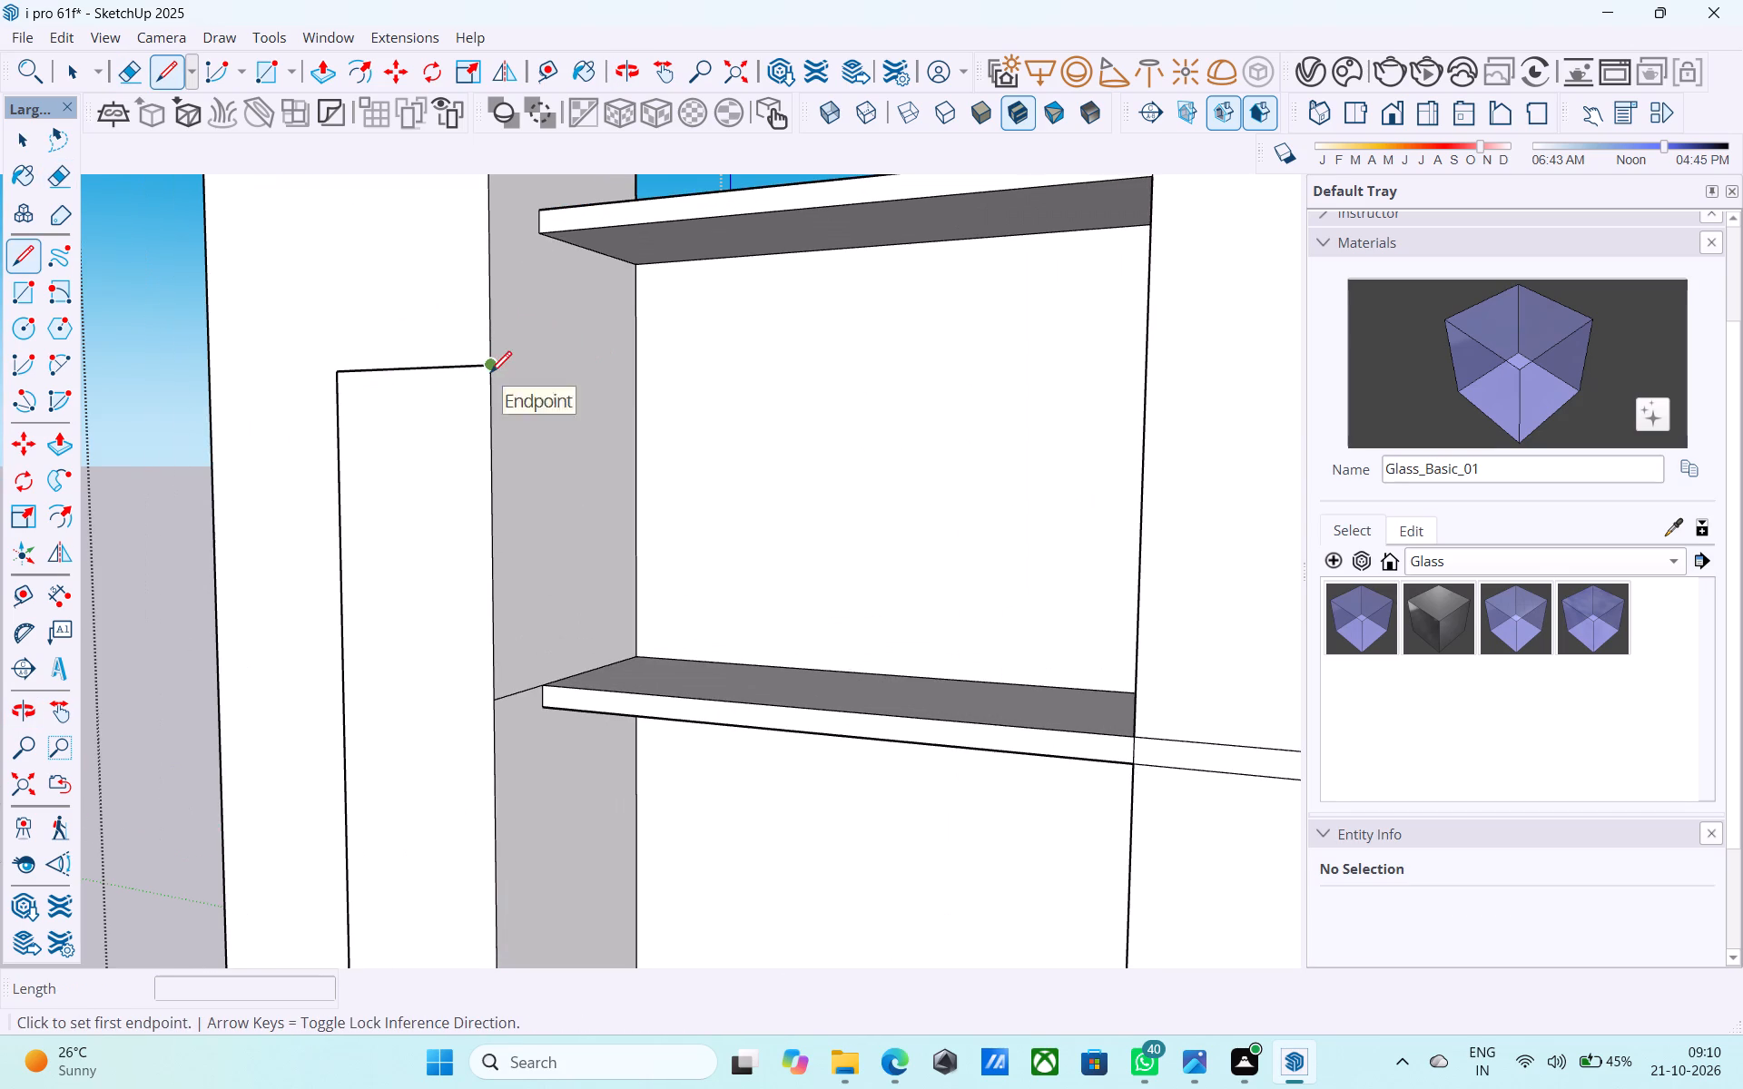
left_click(490, 373)
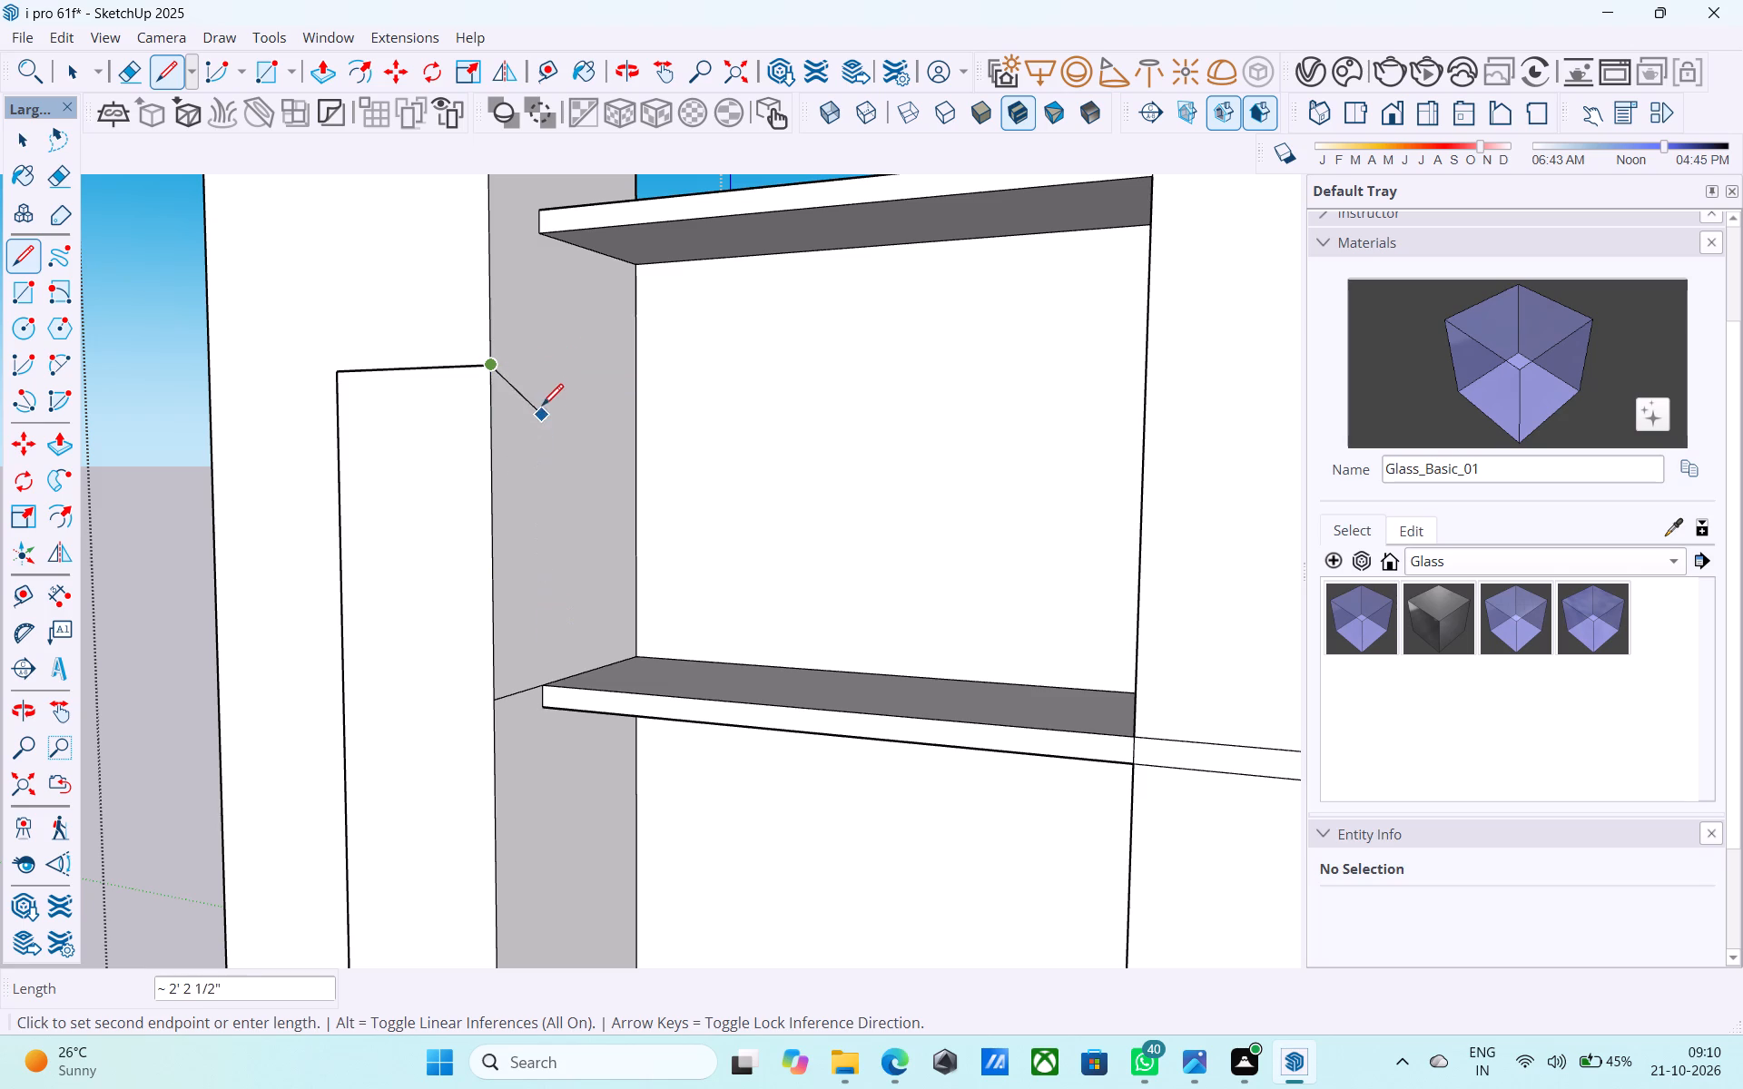
middle_click_drag(536, 388, 373, 405)
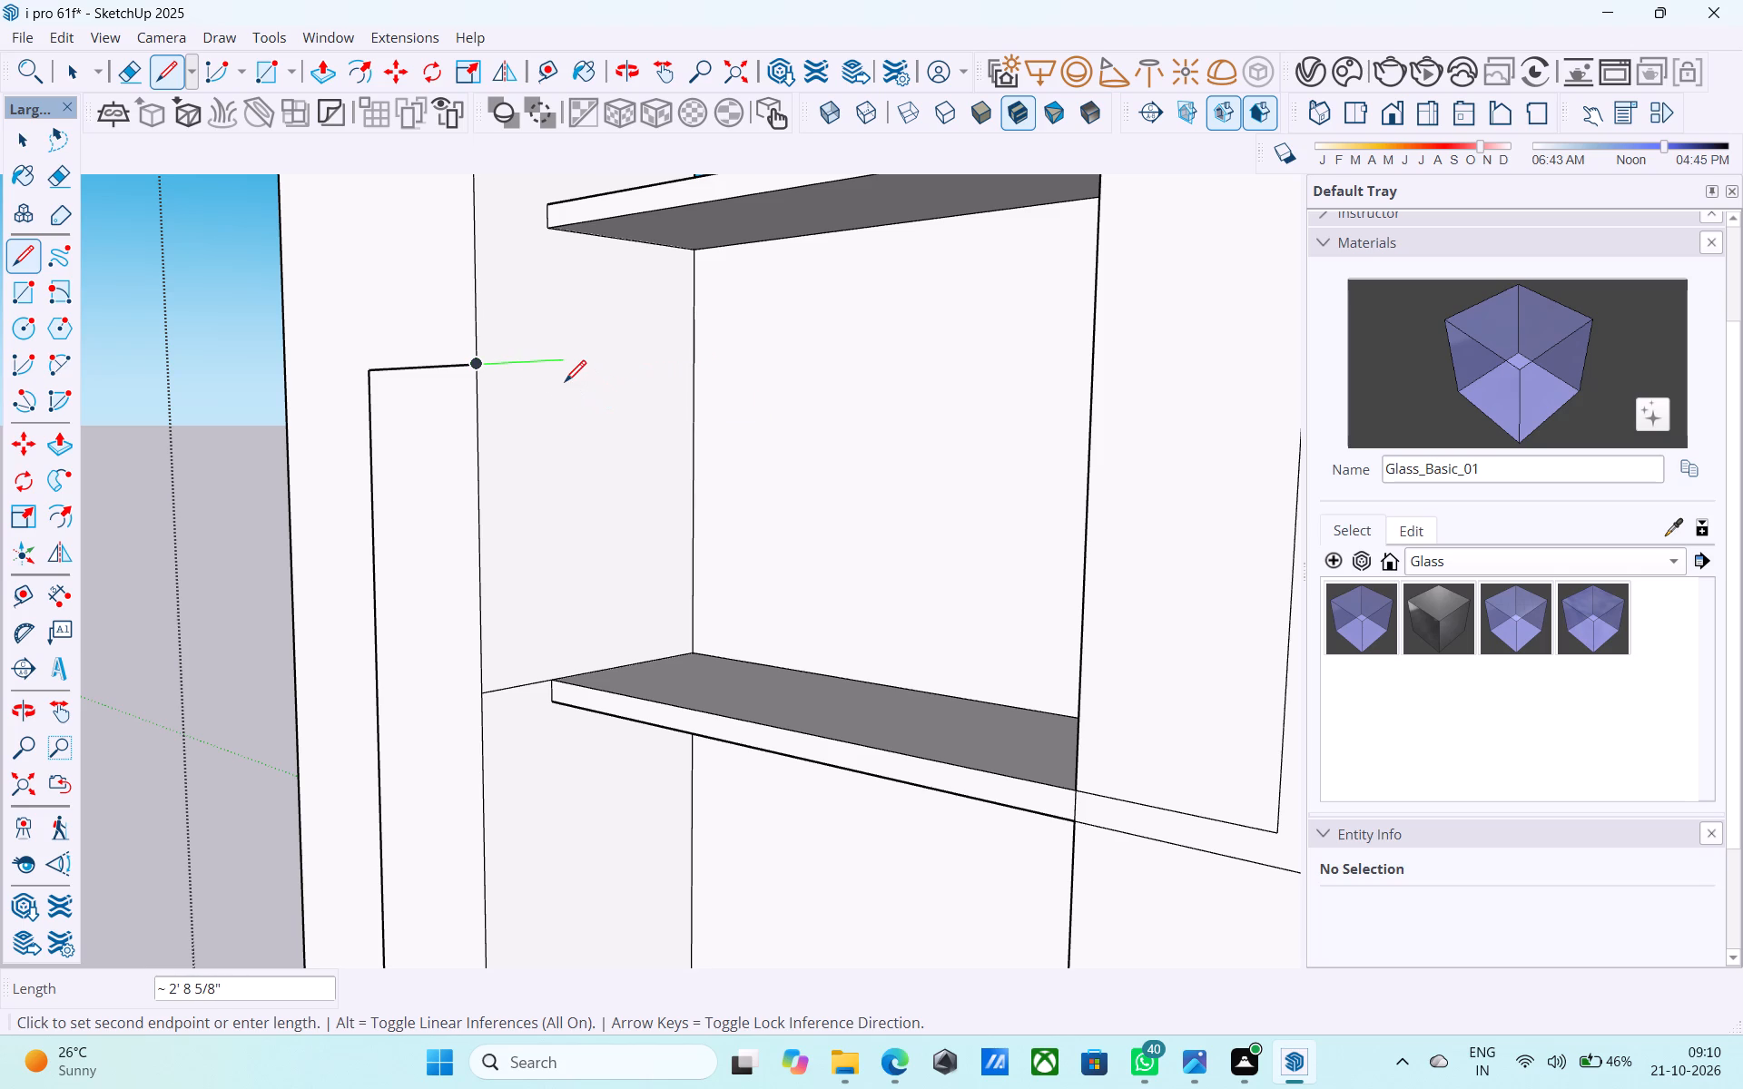
middle_click_drag(573, 409, 586, 518)
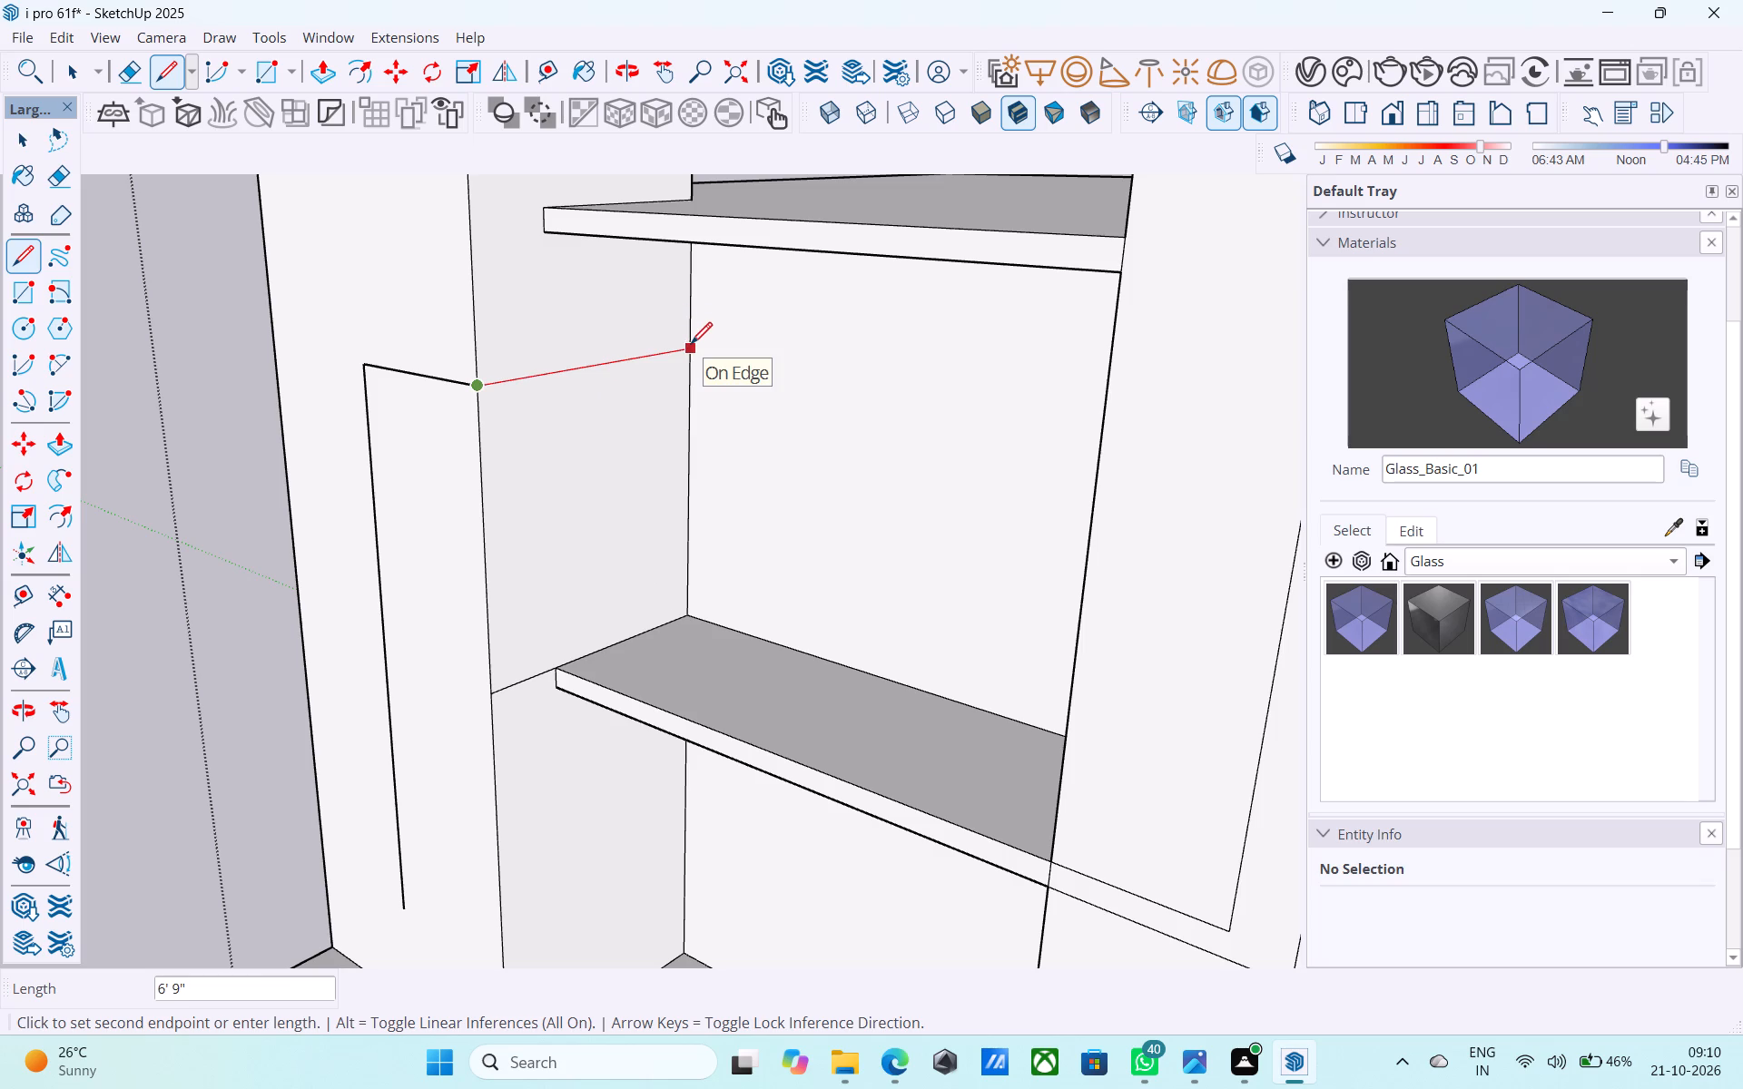
left_click(552, 377)
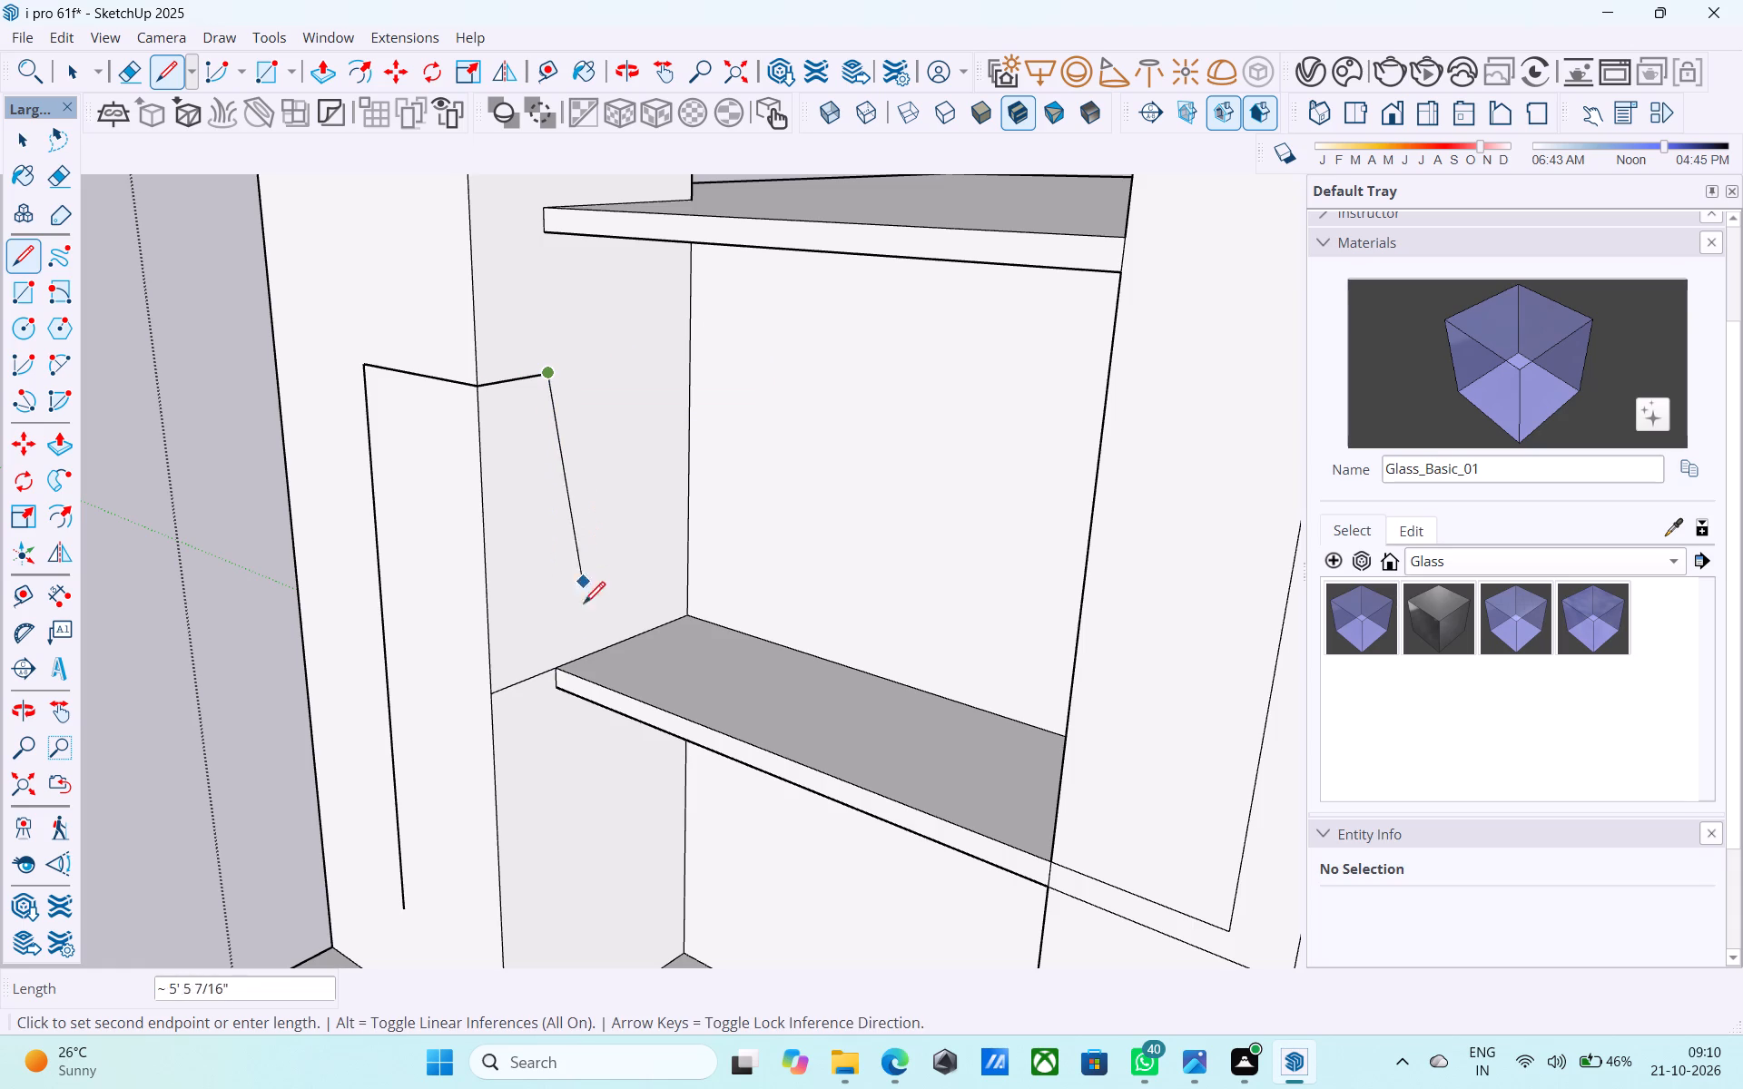
scroll(571, 672, "down", 6)
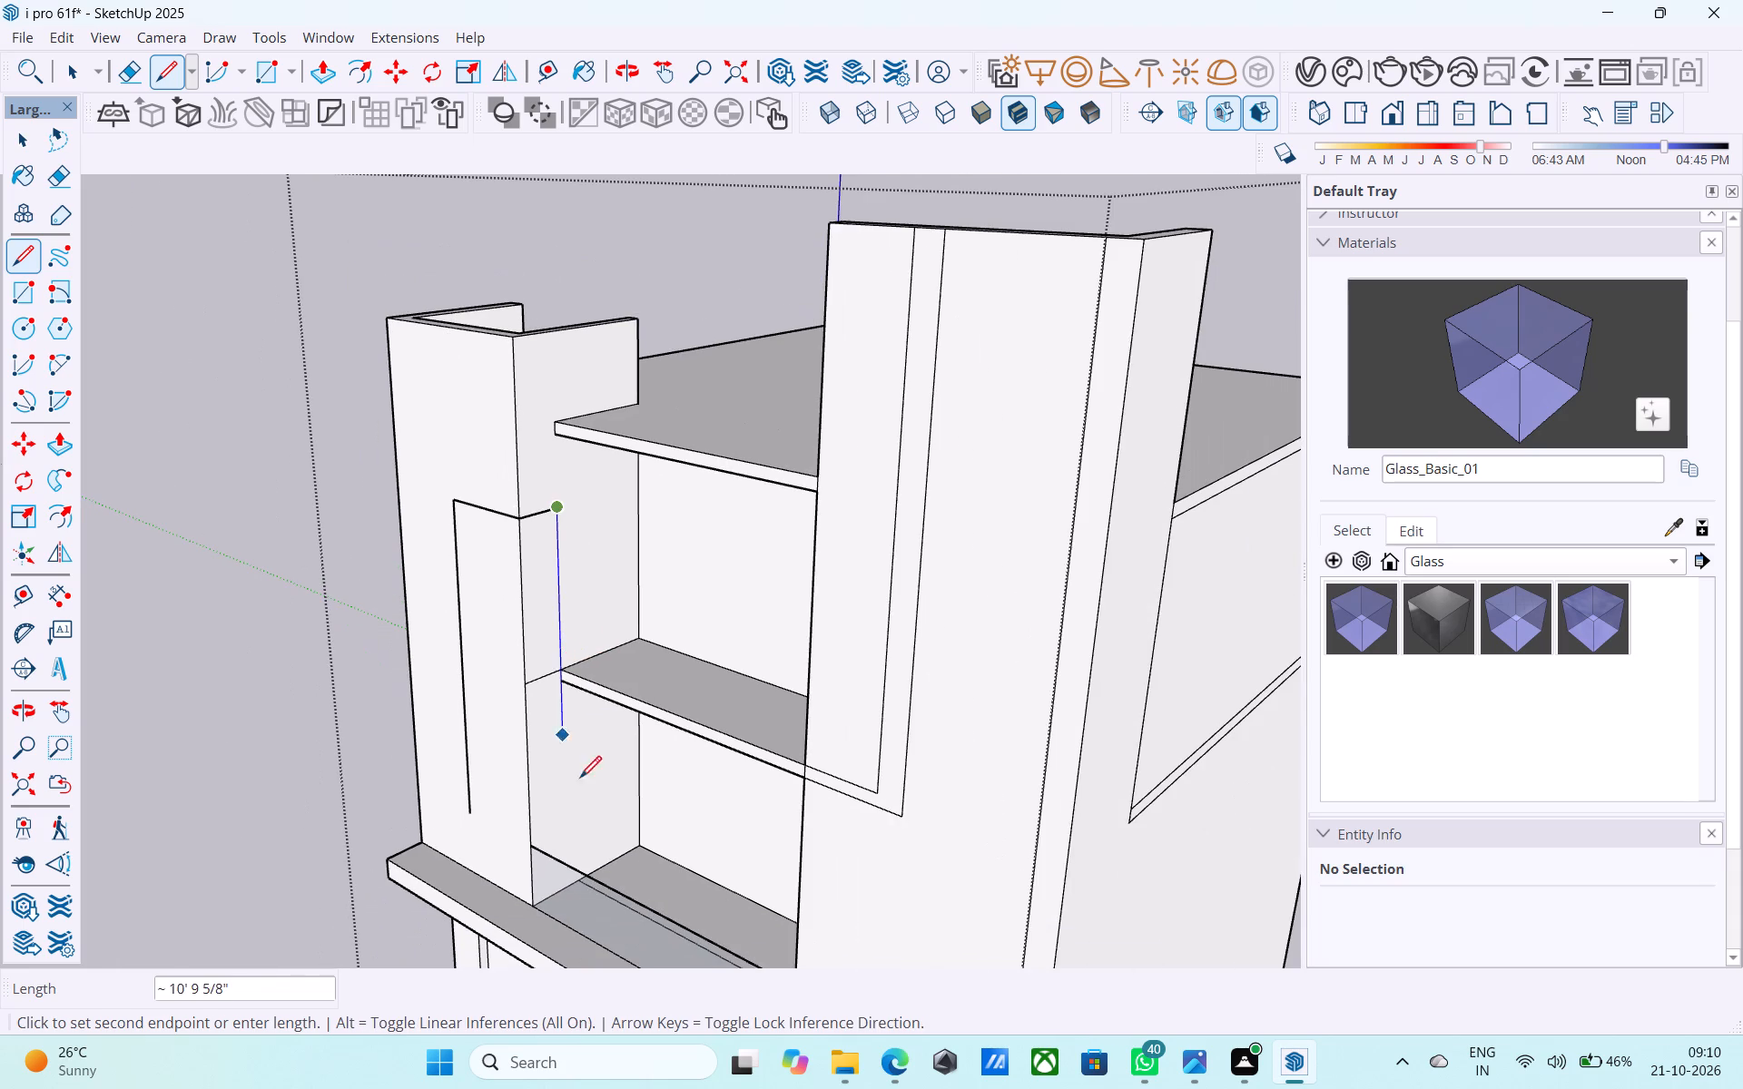
middle_click_drag(510, 855, 352, 892)
scroll(389, 868, "up", 5)
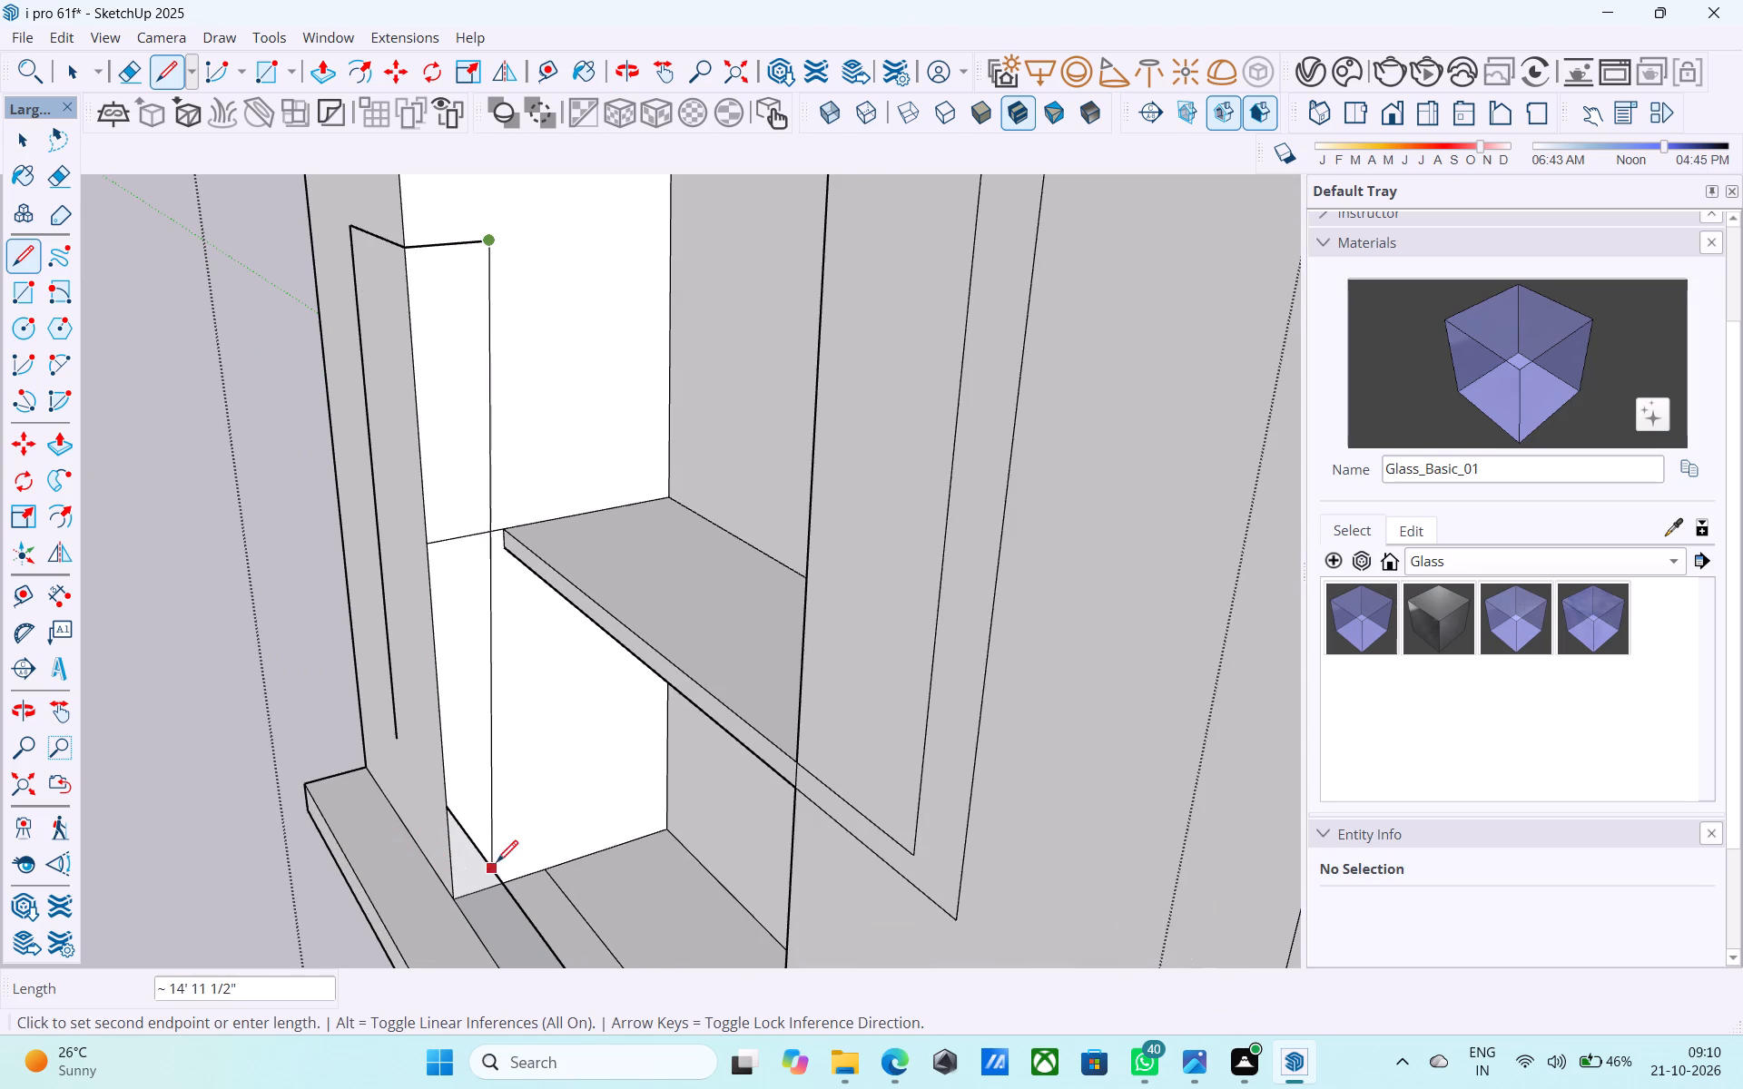
left_click(520, 878)
Extend the front face's vertical line 3' downward to meet the projecting base ledge.
middle_click_drag(262, 840, 388, 783)
scroll(262, 840, "up", 1)
left_click(350, 796)
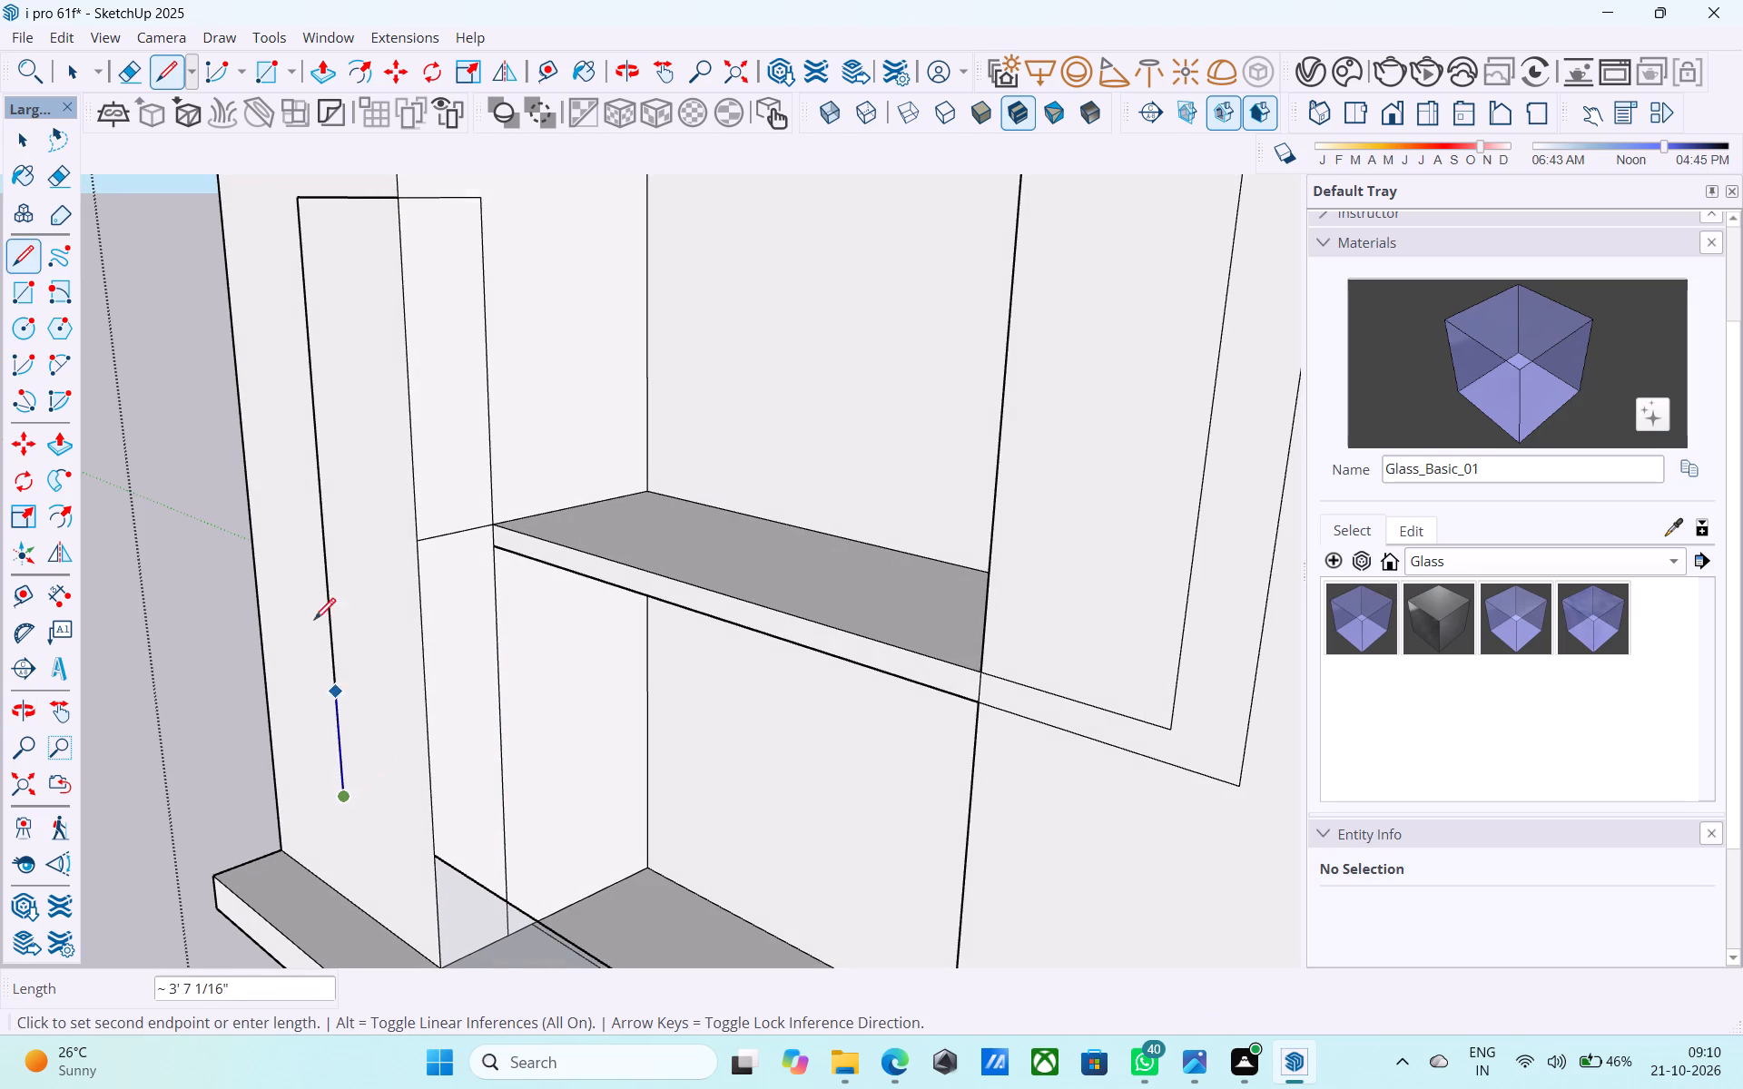
scroll(309, 608, "down", 6)
scroll(348, 799, "up", 3)
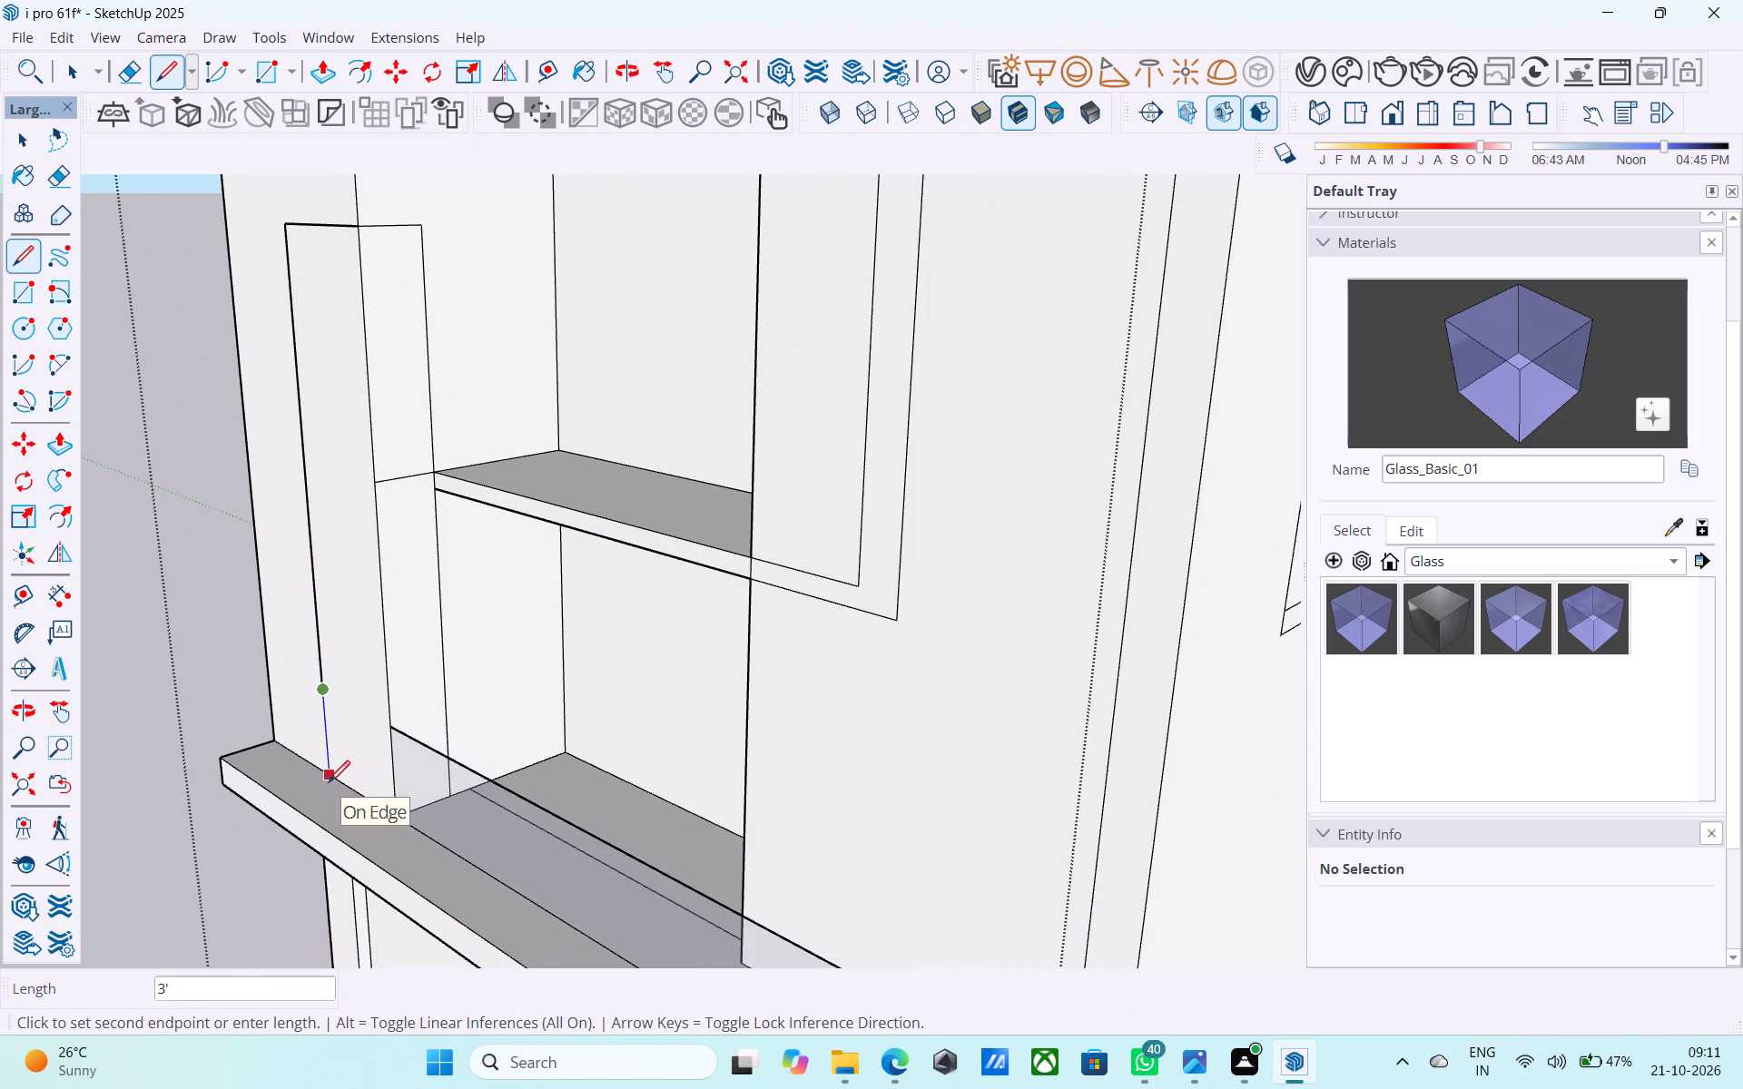
left_click(328, 783)
Erase the short construction line between the lower shelf's front corner and the wall's vertical edge.
middle_click_drag(327, 783, 353, 778)
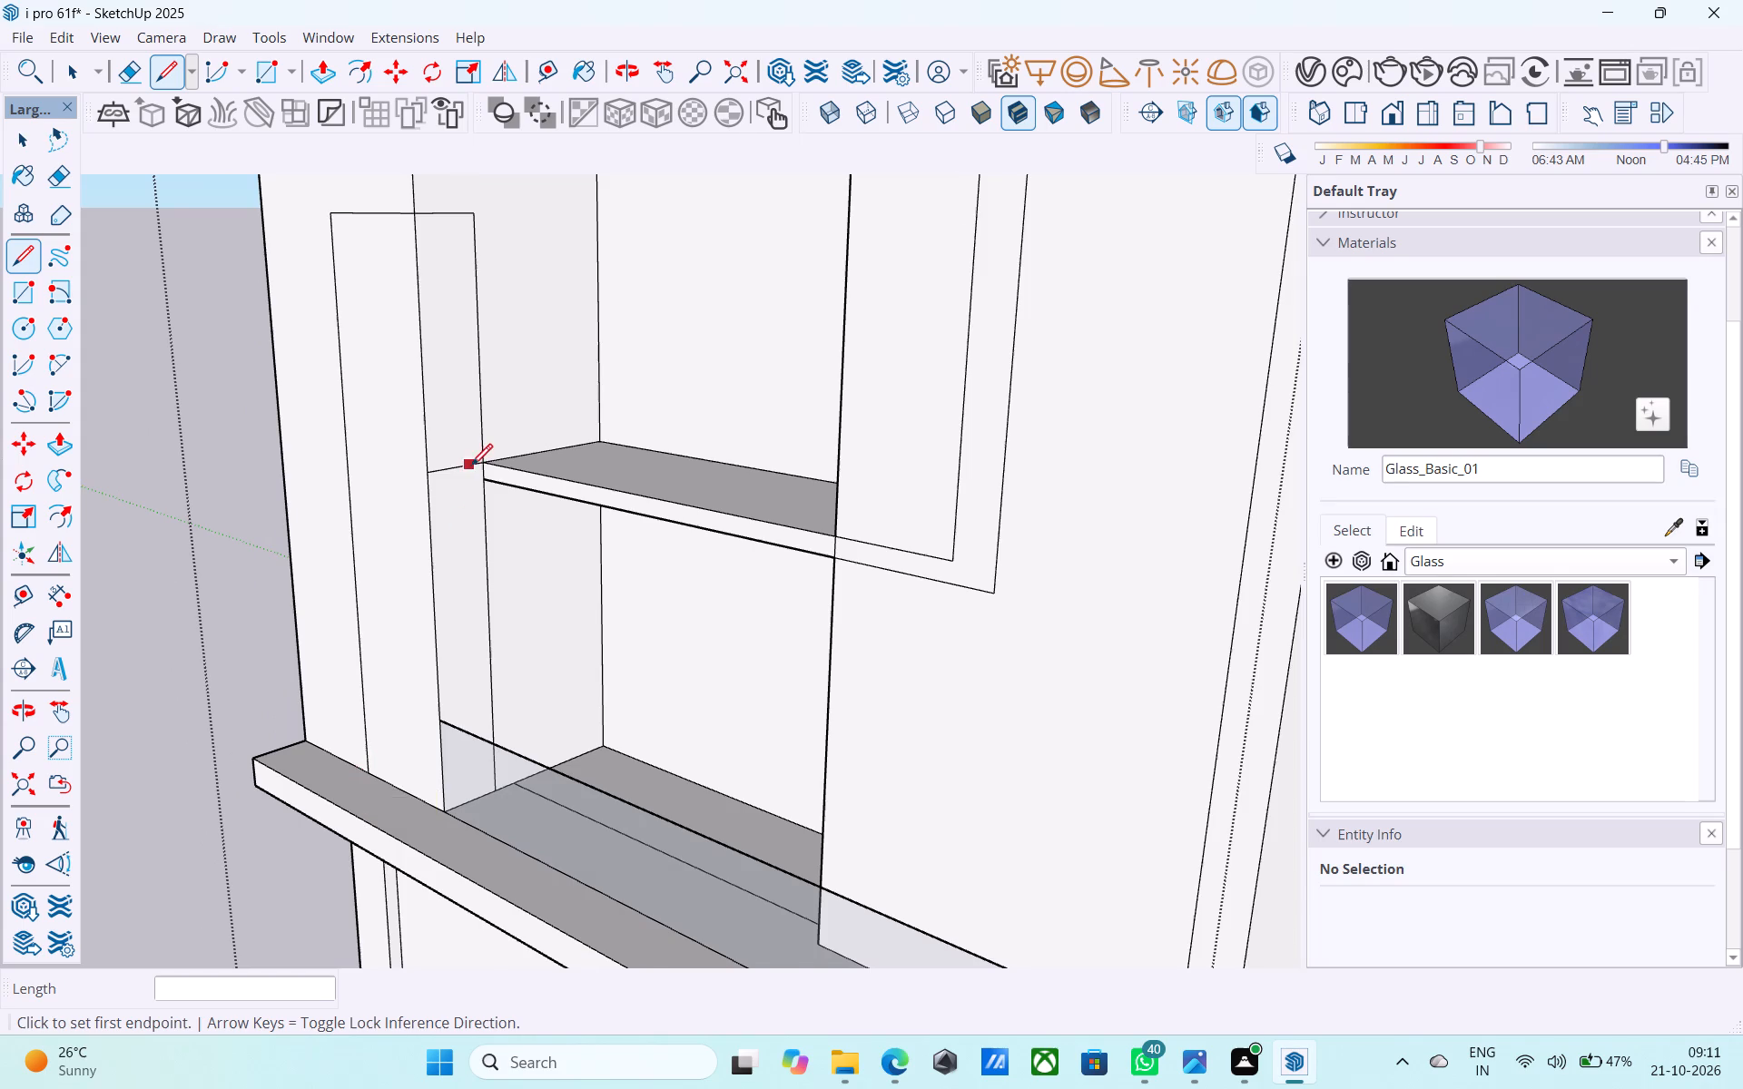
scroll(459, 472, "up", 2)
key("e")
left_click(448, 471)
Push/Pull the outlined strip on the wall's front face outward 6", and repeat the same offset on the adjoining recess-side strip.
scroll(407, 588, "down", 3)
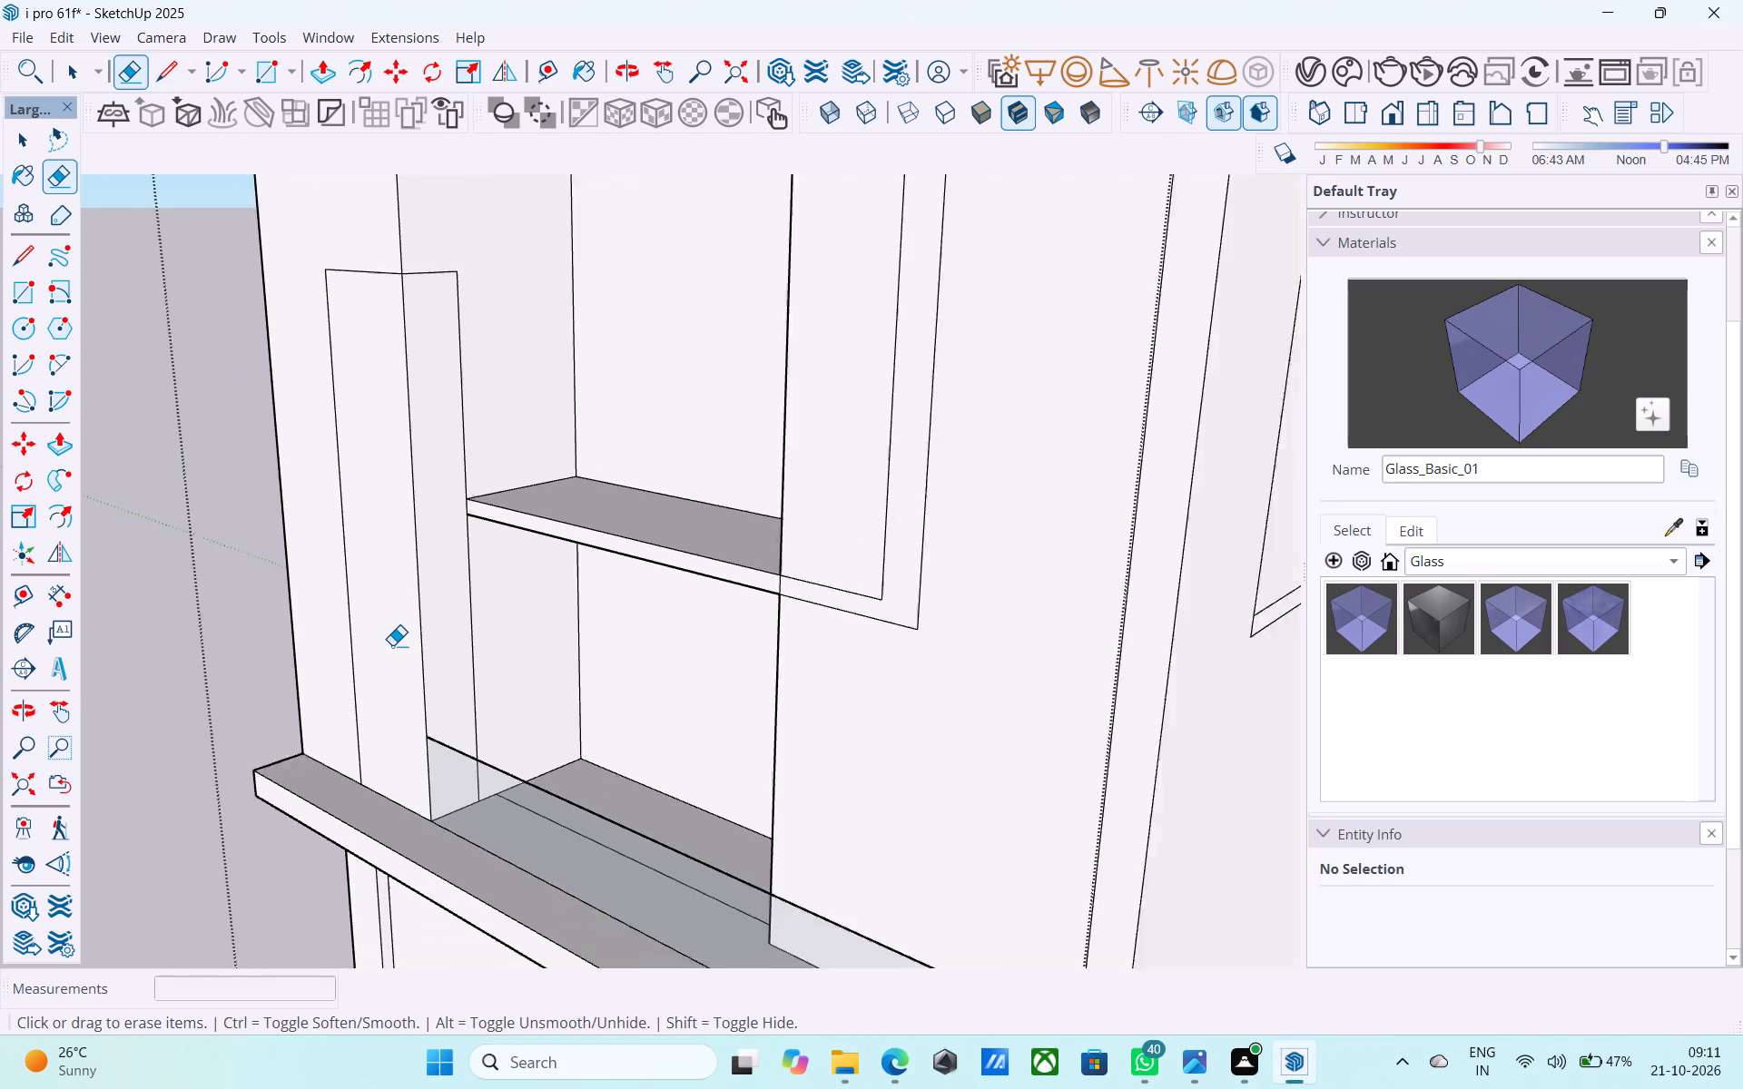
scroll(392, 645, "down", 3)
scroll(392, 645, "up", 3)
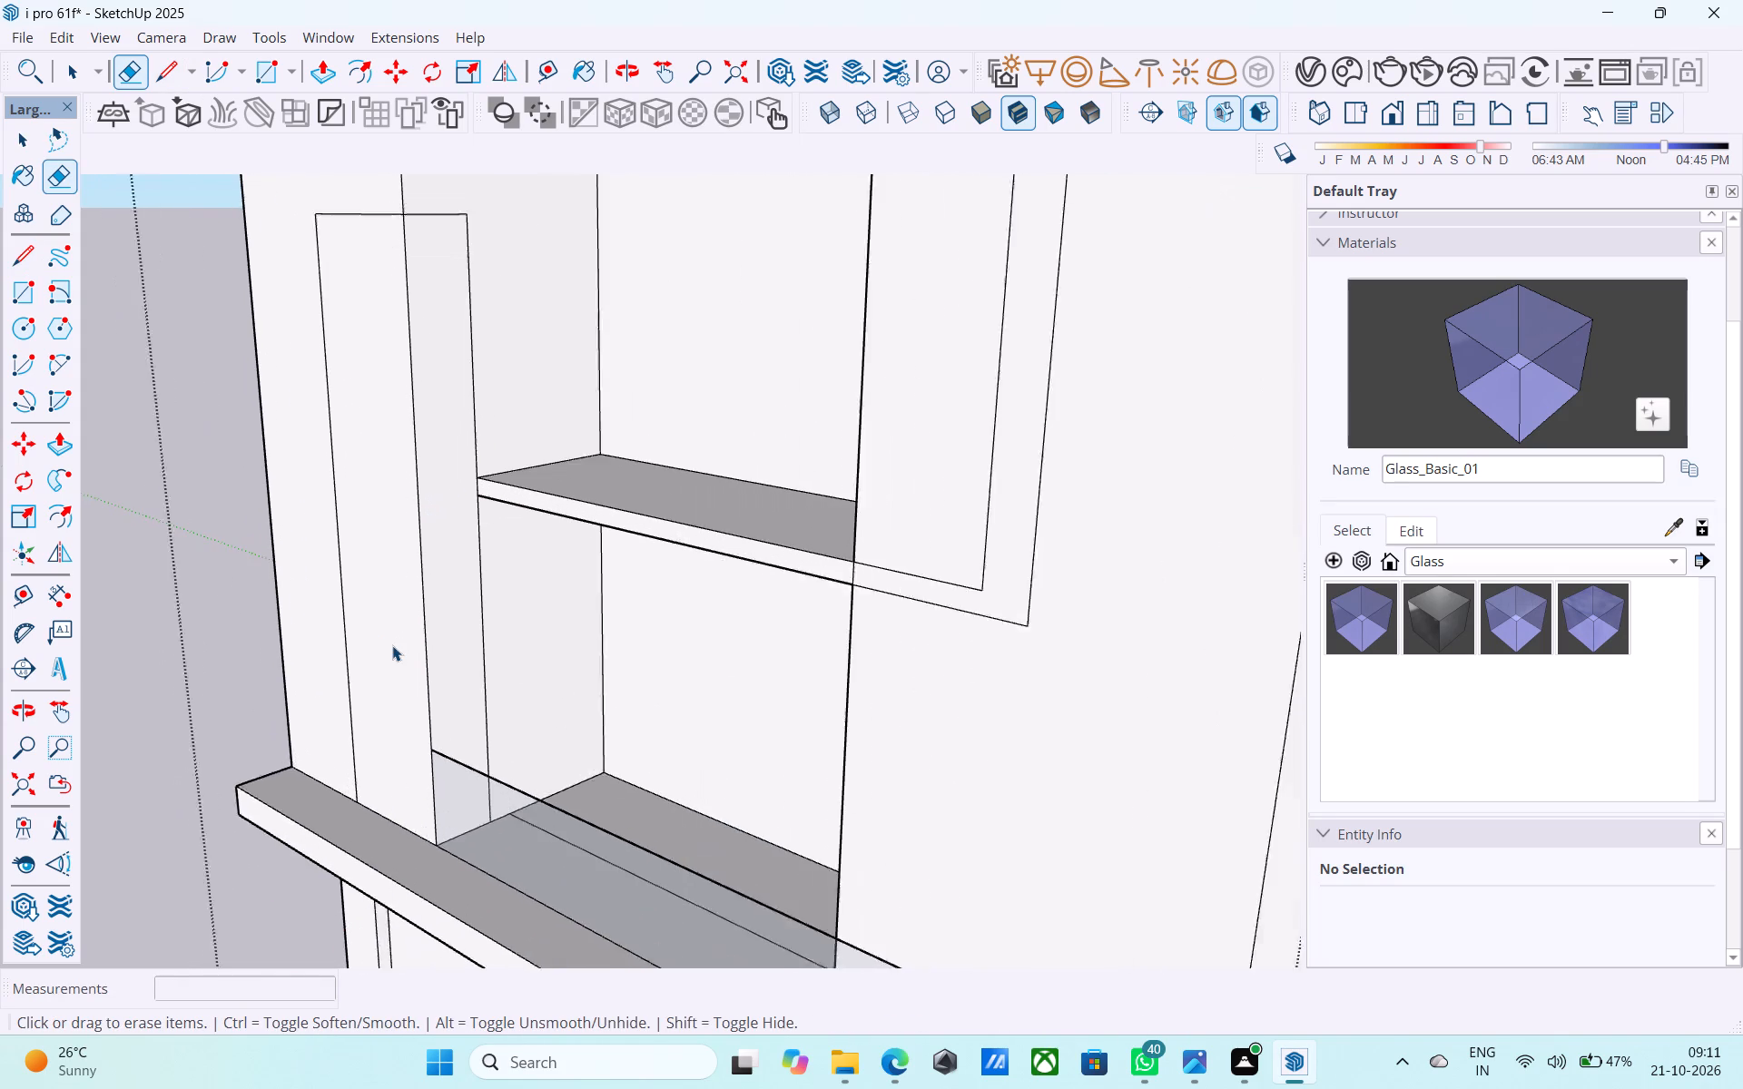
key("space")
scroll(392, 645, "up", 2)
left_click(391, 645)
key("p")
left_click(390, 646)
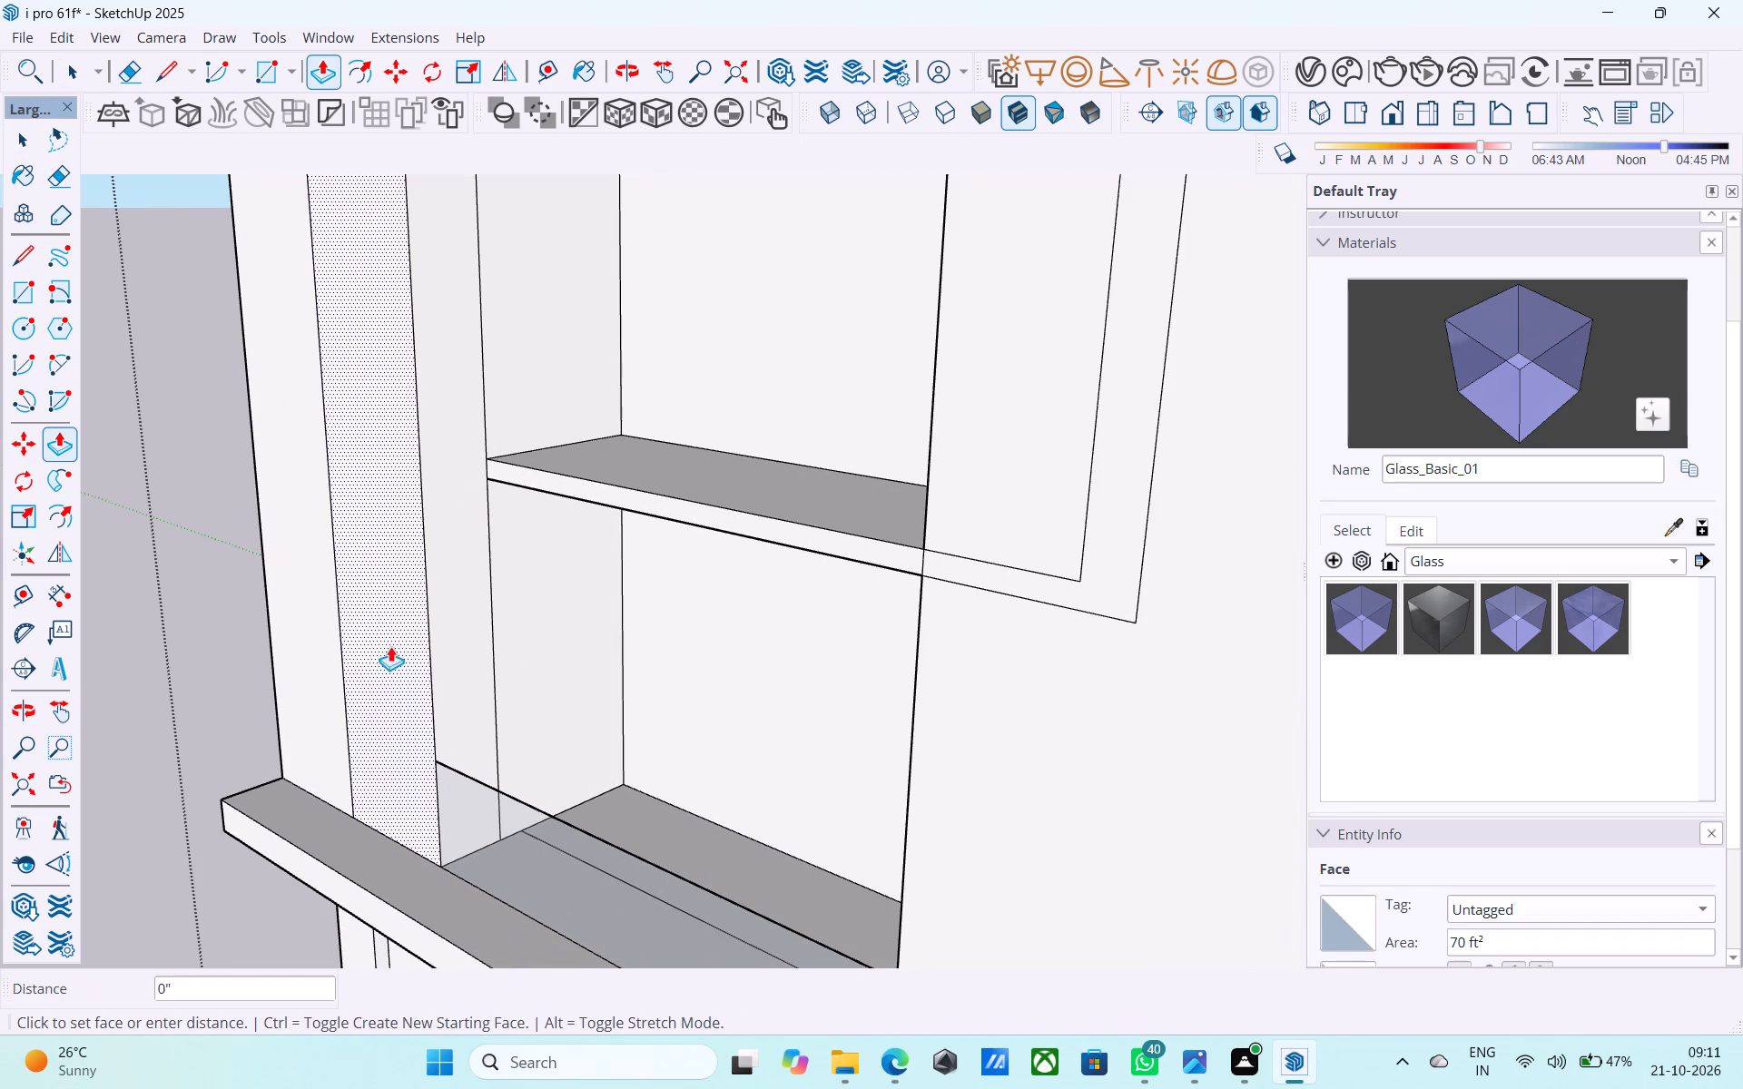
type("6\"")
key("Return")
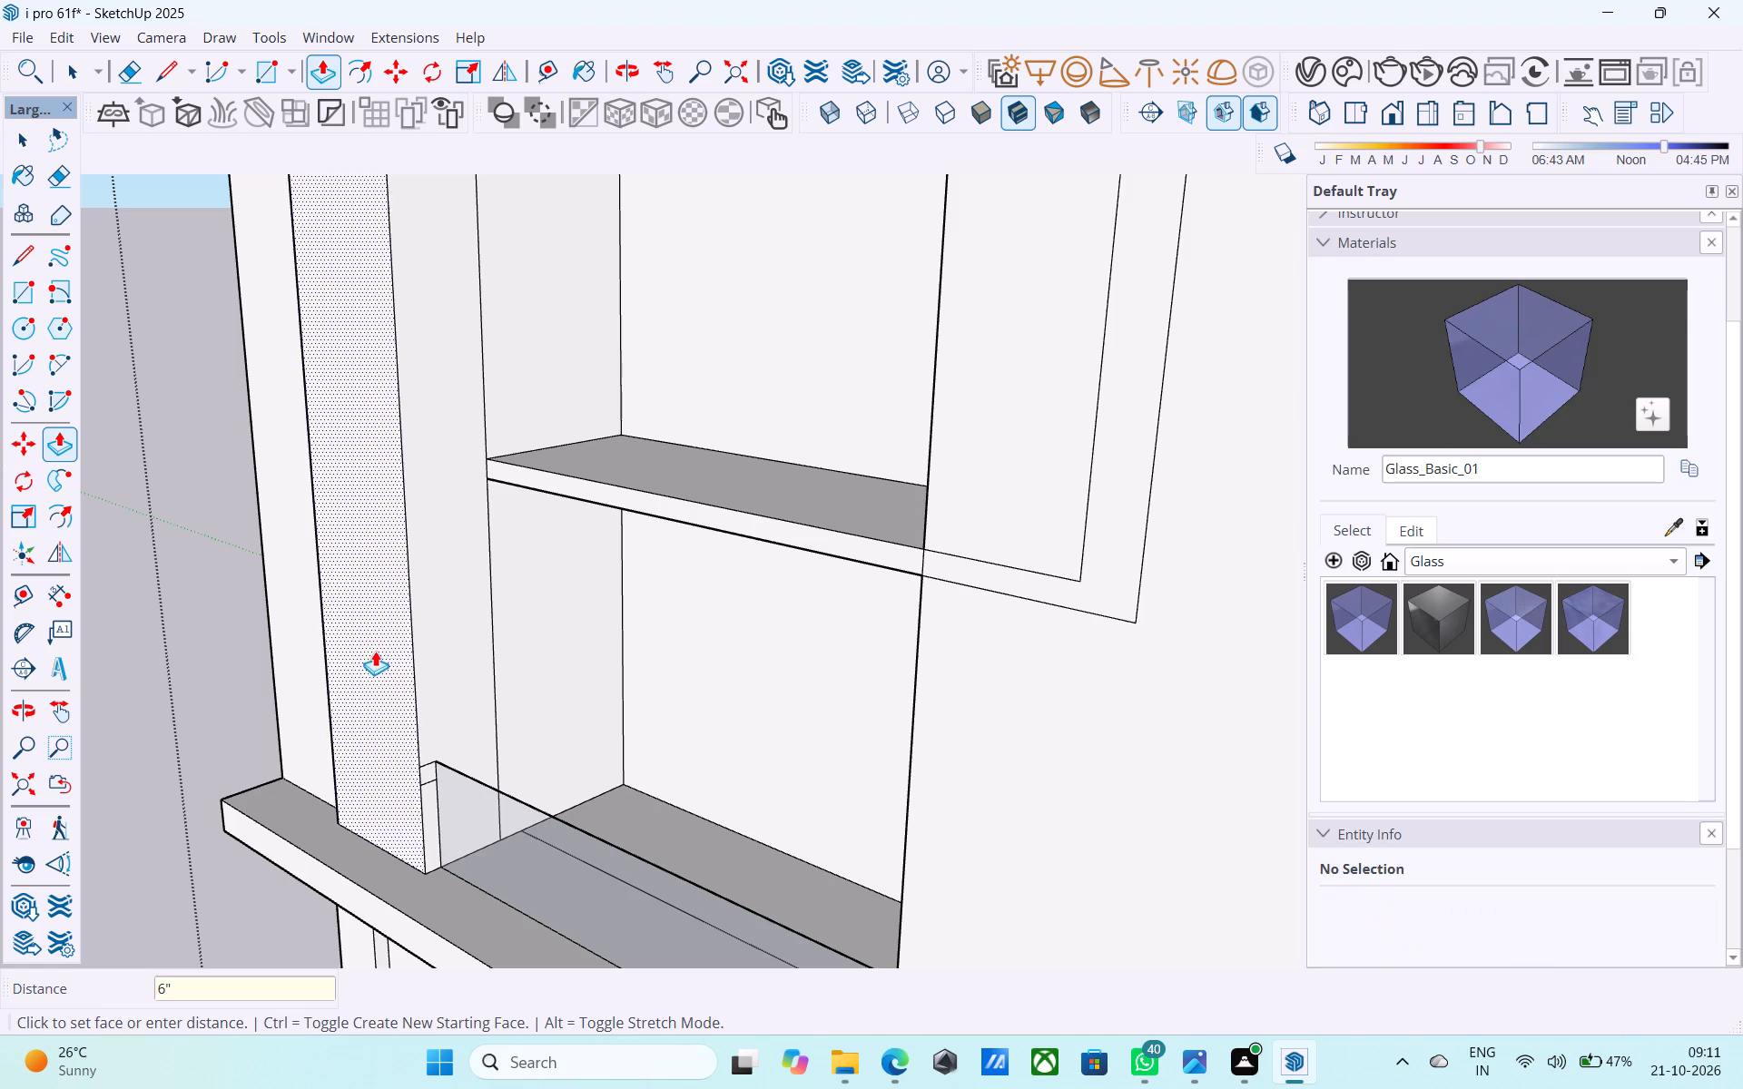
double_click(432, 628)
Push/Pull the top of the small 6" square block at the corner by the glass railing down about 2' 11" to the ledge.
scroll(431, 628, "down", 5)
middle_click_drag(423, 654, 432, 610)
scroll(437, 698, "up", 3)
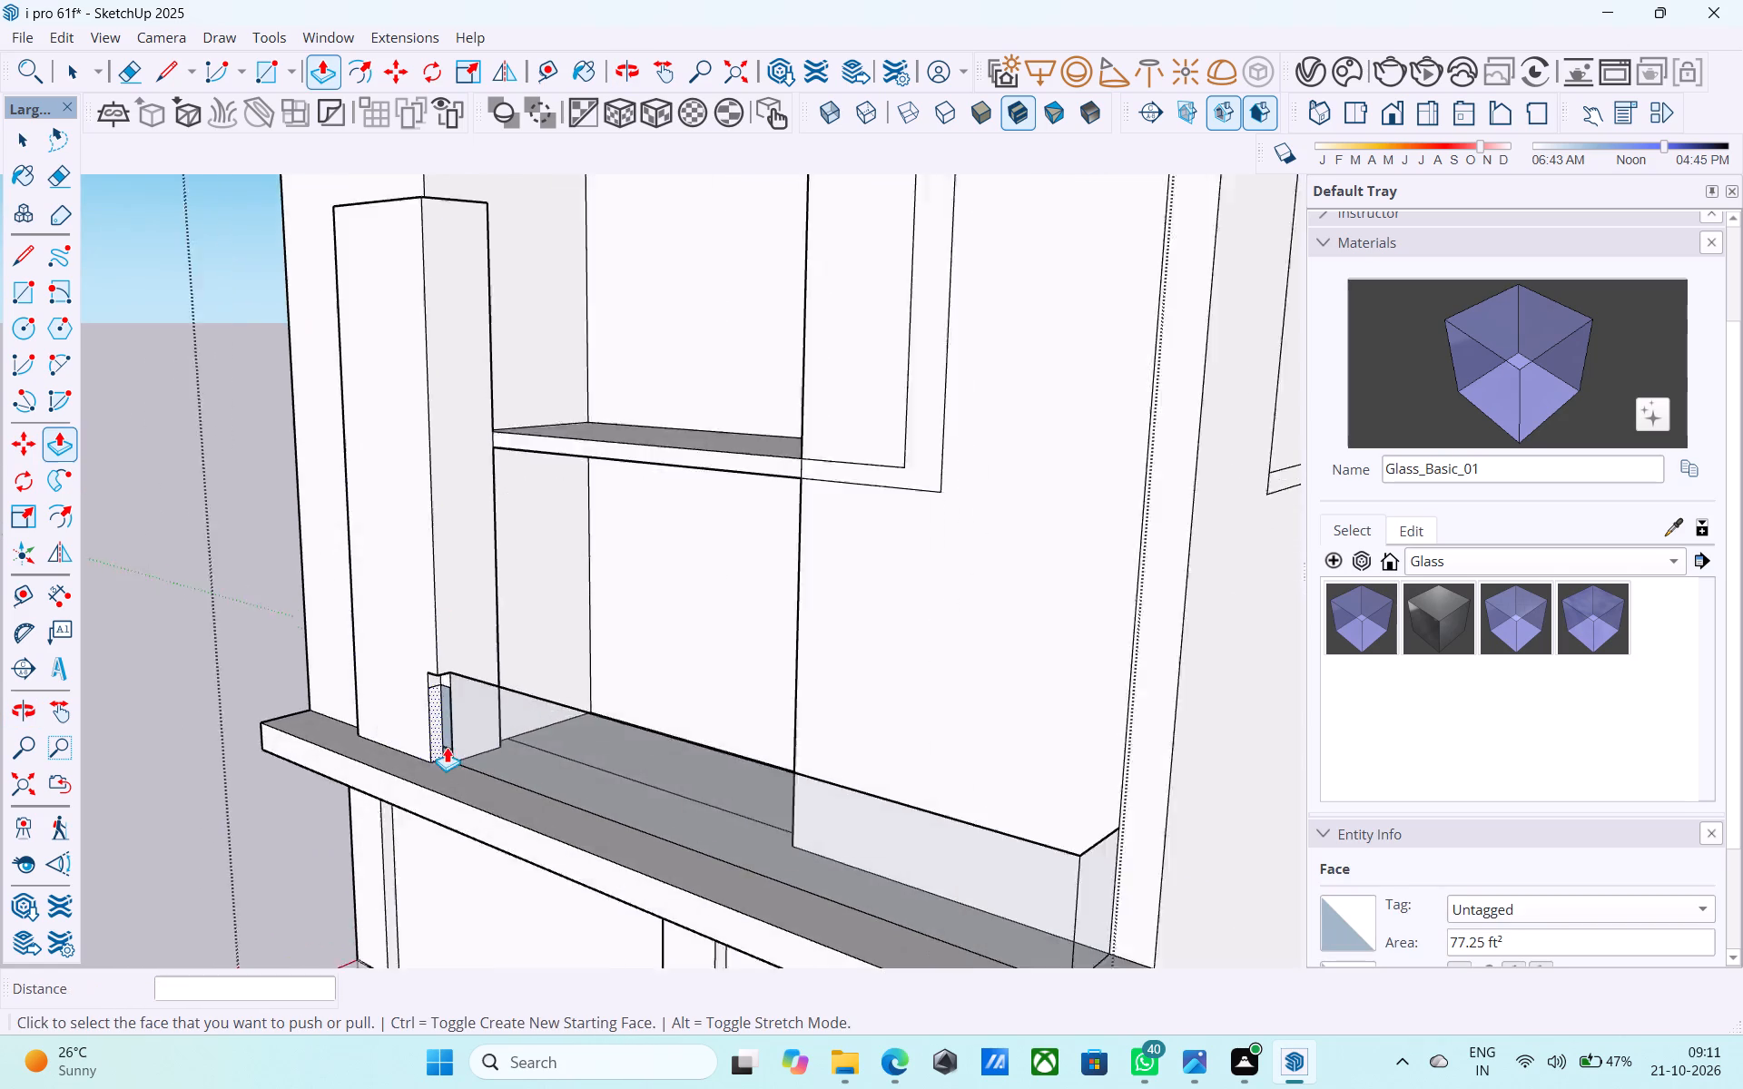
scroll(447, 747, "up", 9)
middle_click_drag(428, 721, 710, 618)
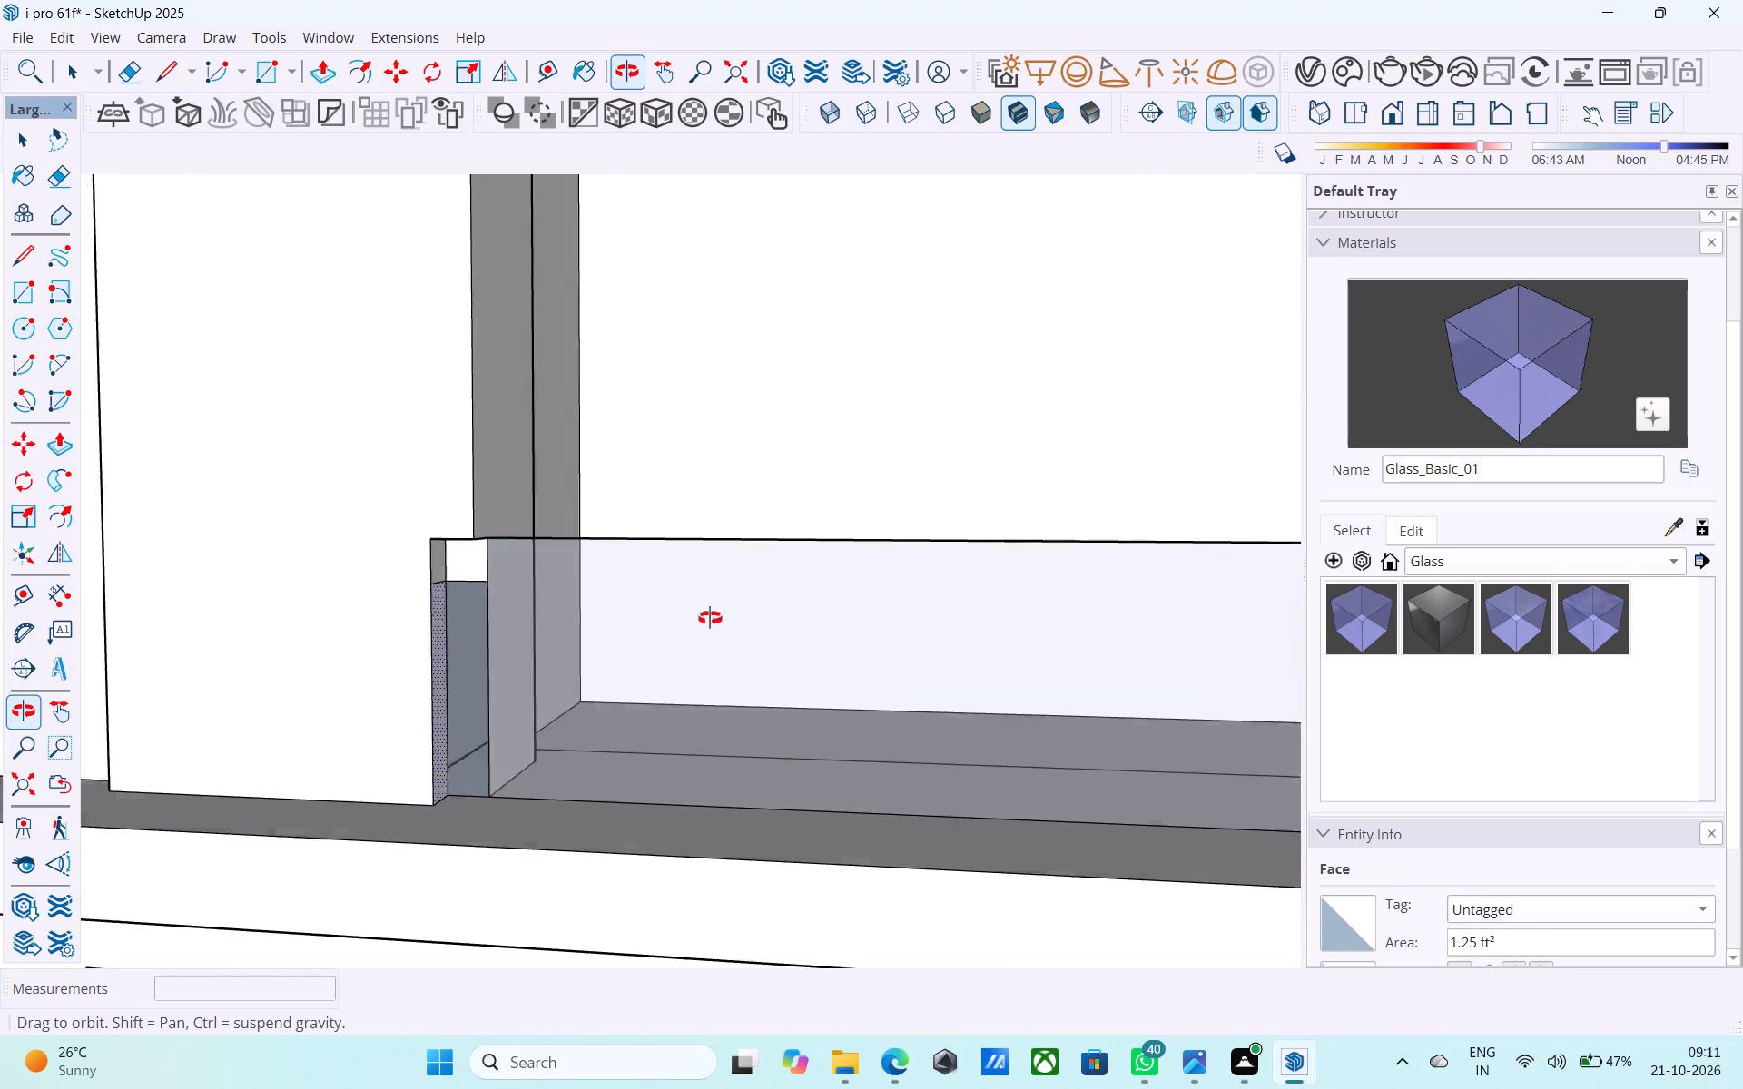
middle_click_drag(710, 618, 615, 571)
scroll(538, 603, "up", 3)
key("space")
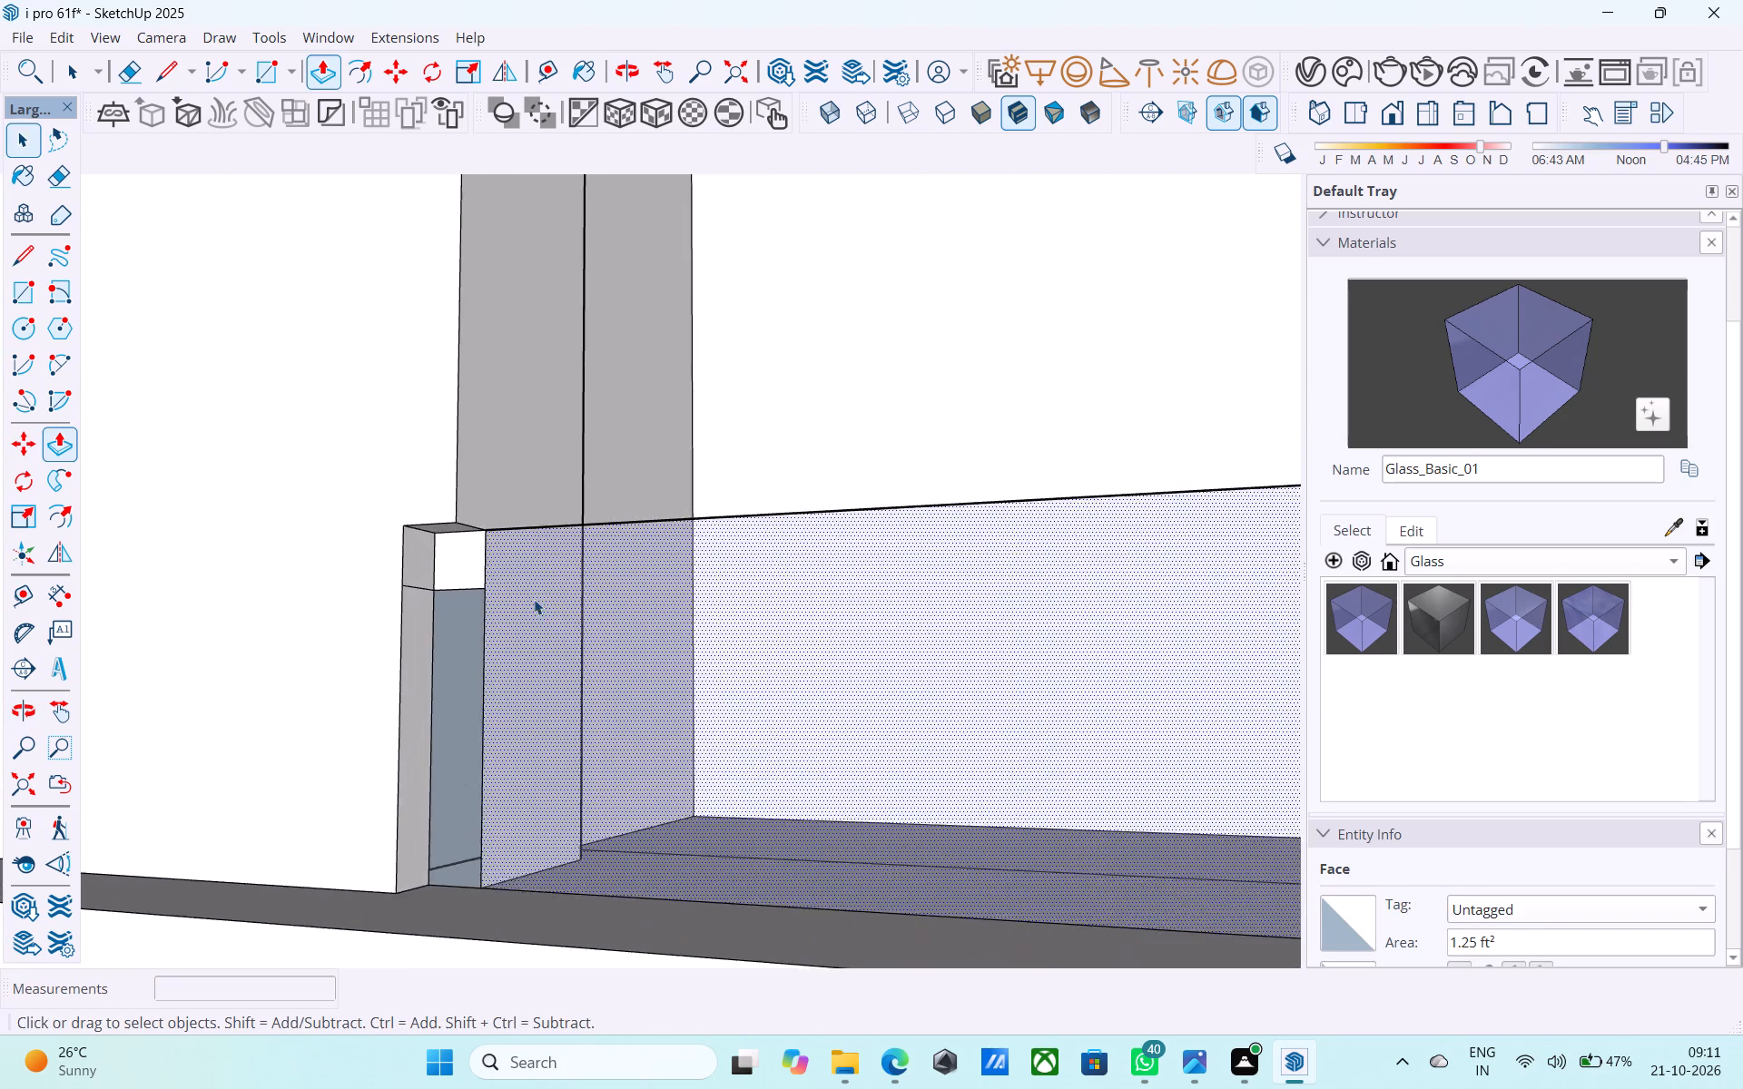
scroll(534, 599, "up", 8)
left_click(419, 484)
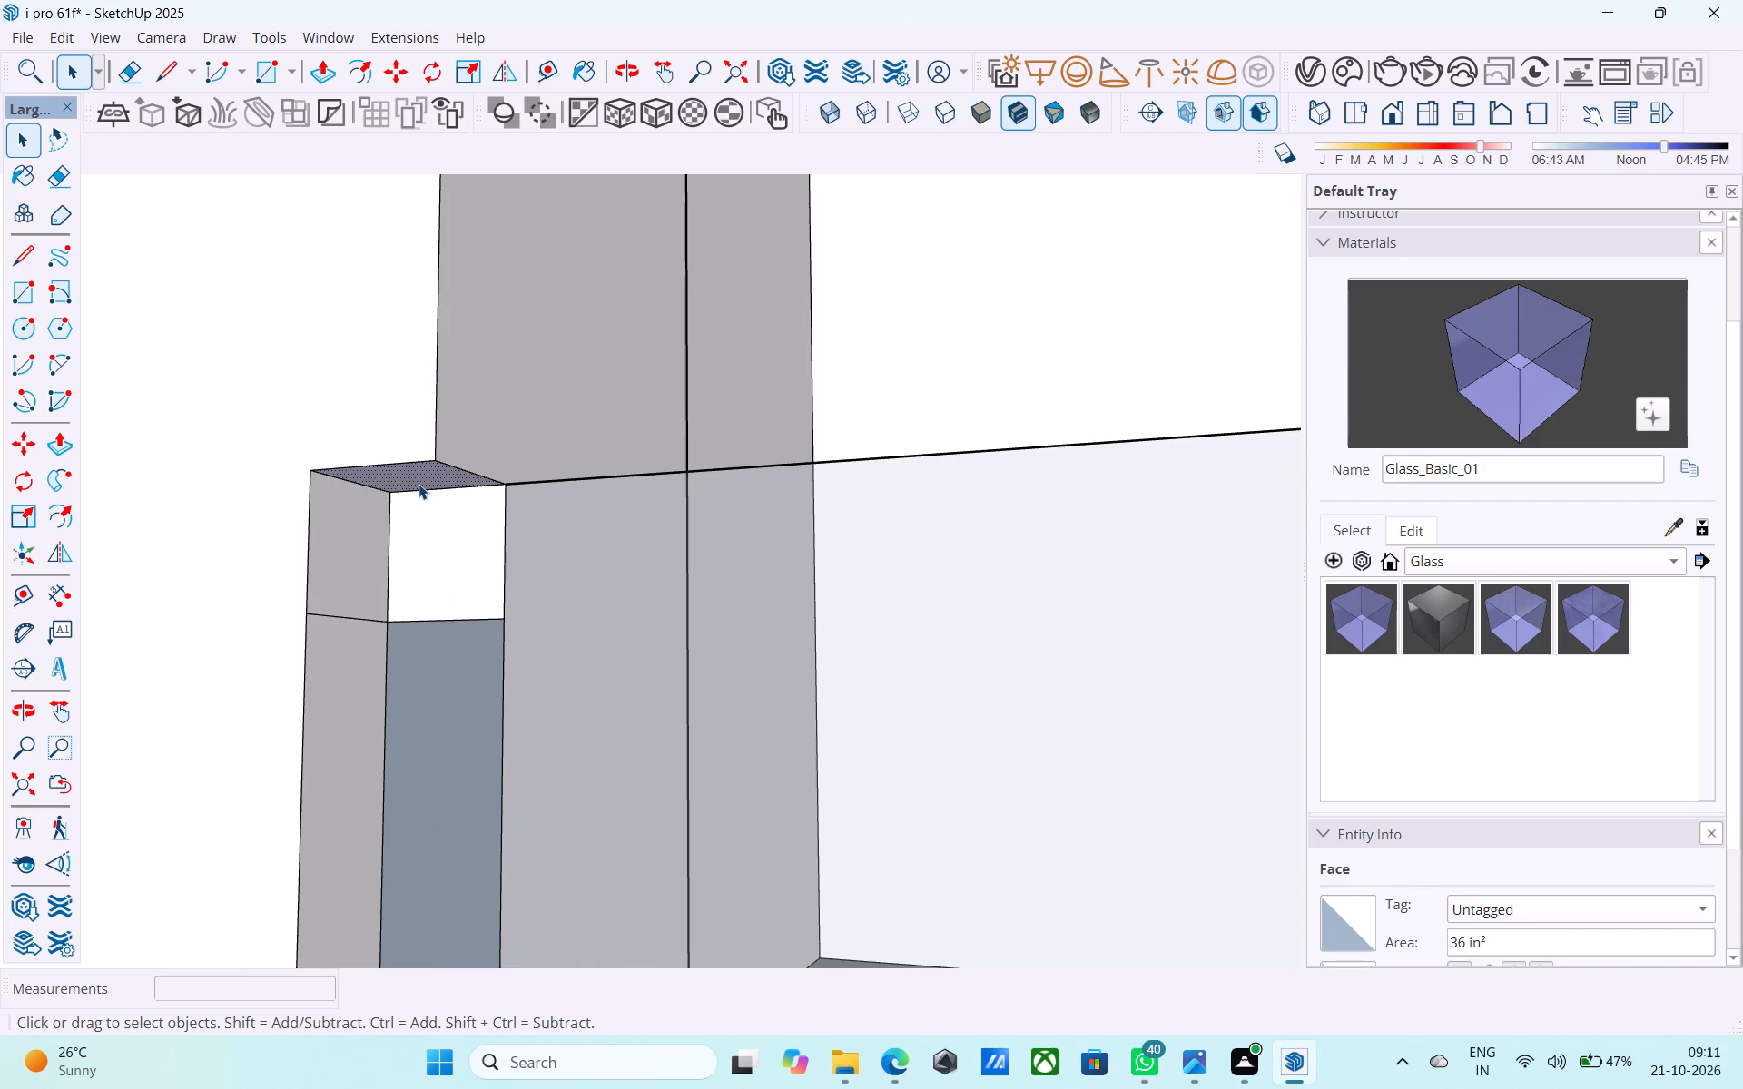
key("p")
left_click_drag(419, 484, 420, 498)
scroll(420, 547, "down", 5)
left_click(409, 515)
scroll(409, 623, "down", 3)
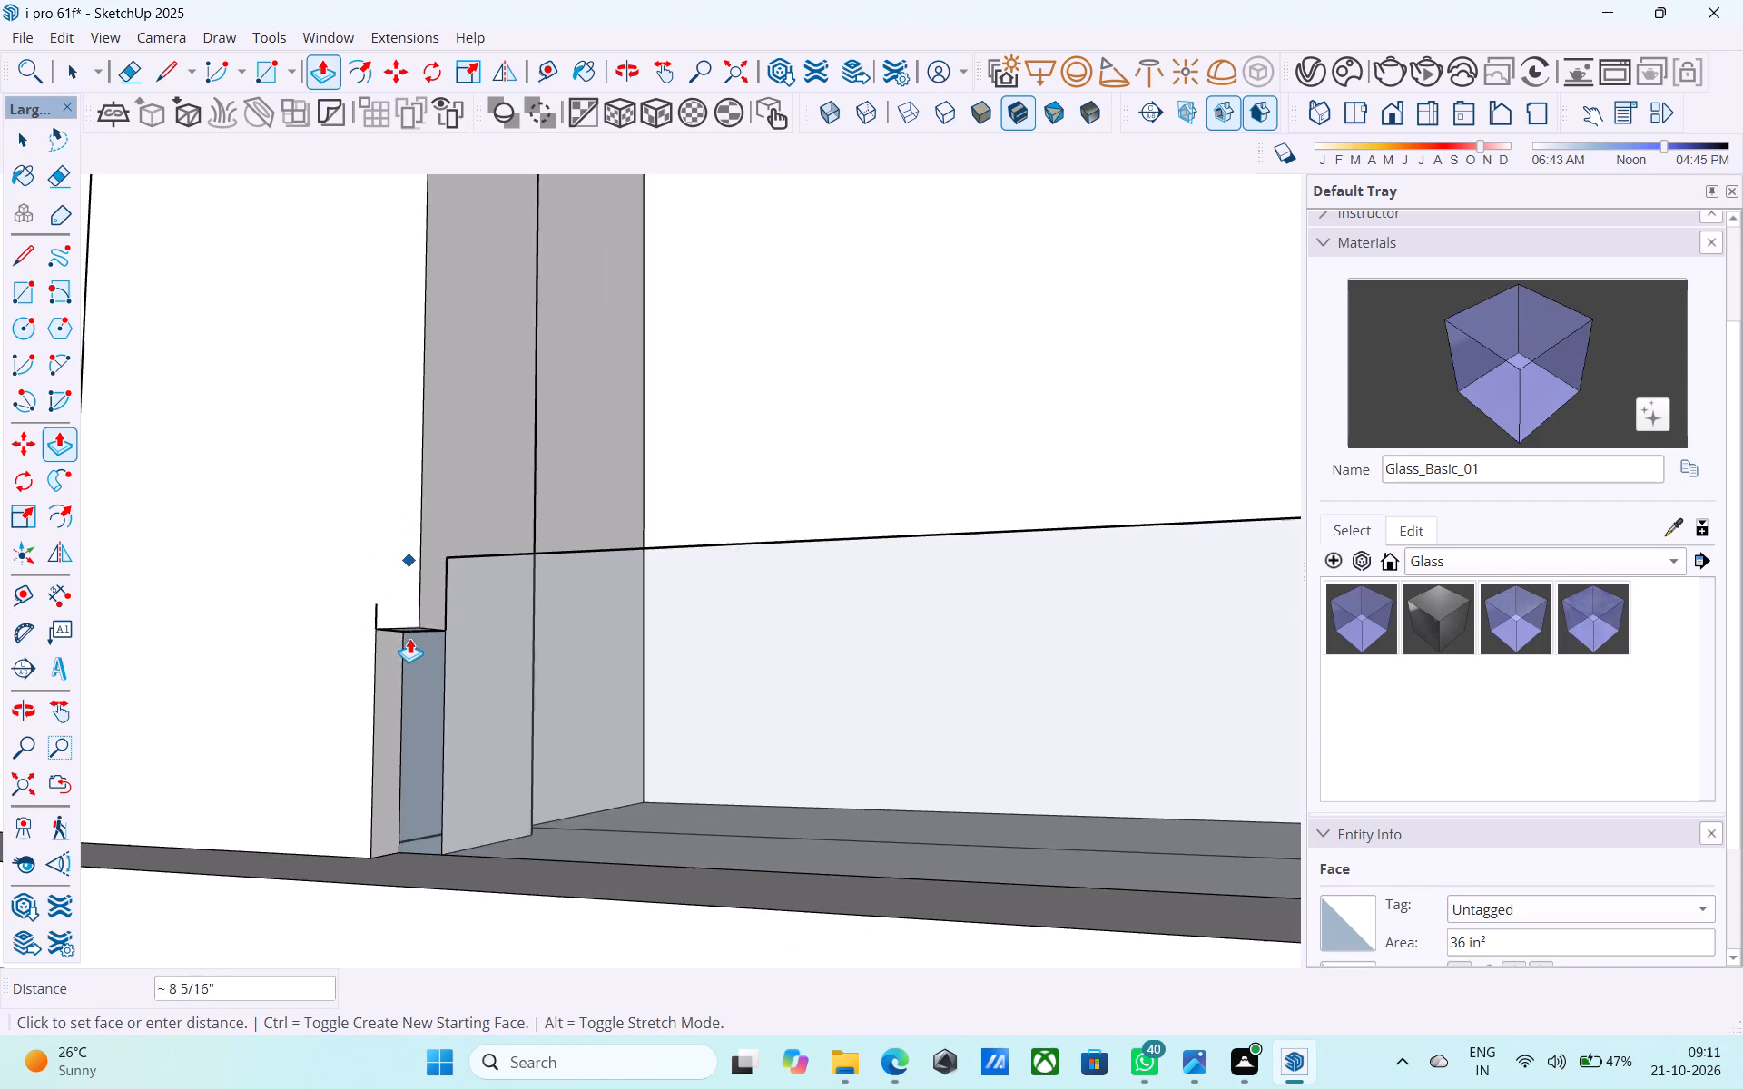
scroll(409, 638, "down", 6)
middle_click_drag(411, 677, 431, 812)
left_click(433, 817)
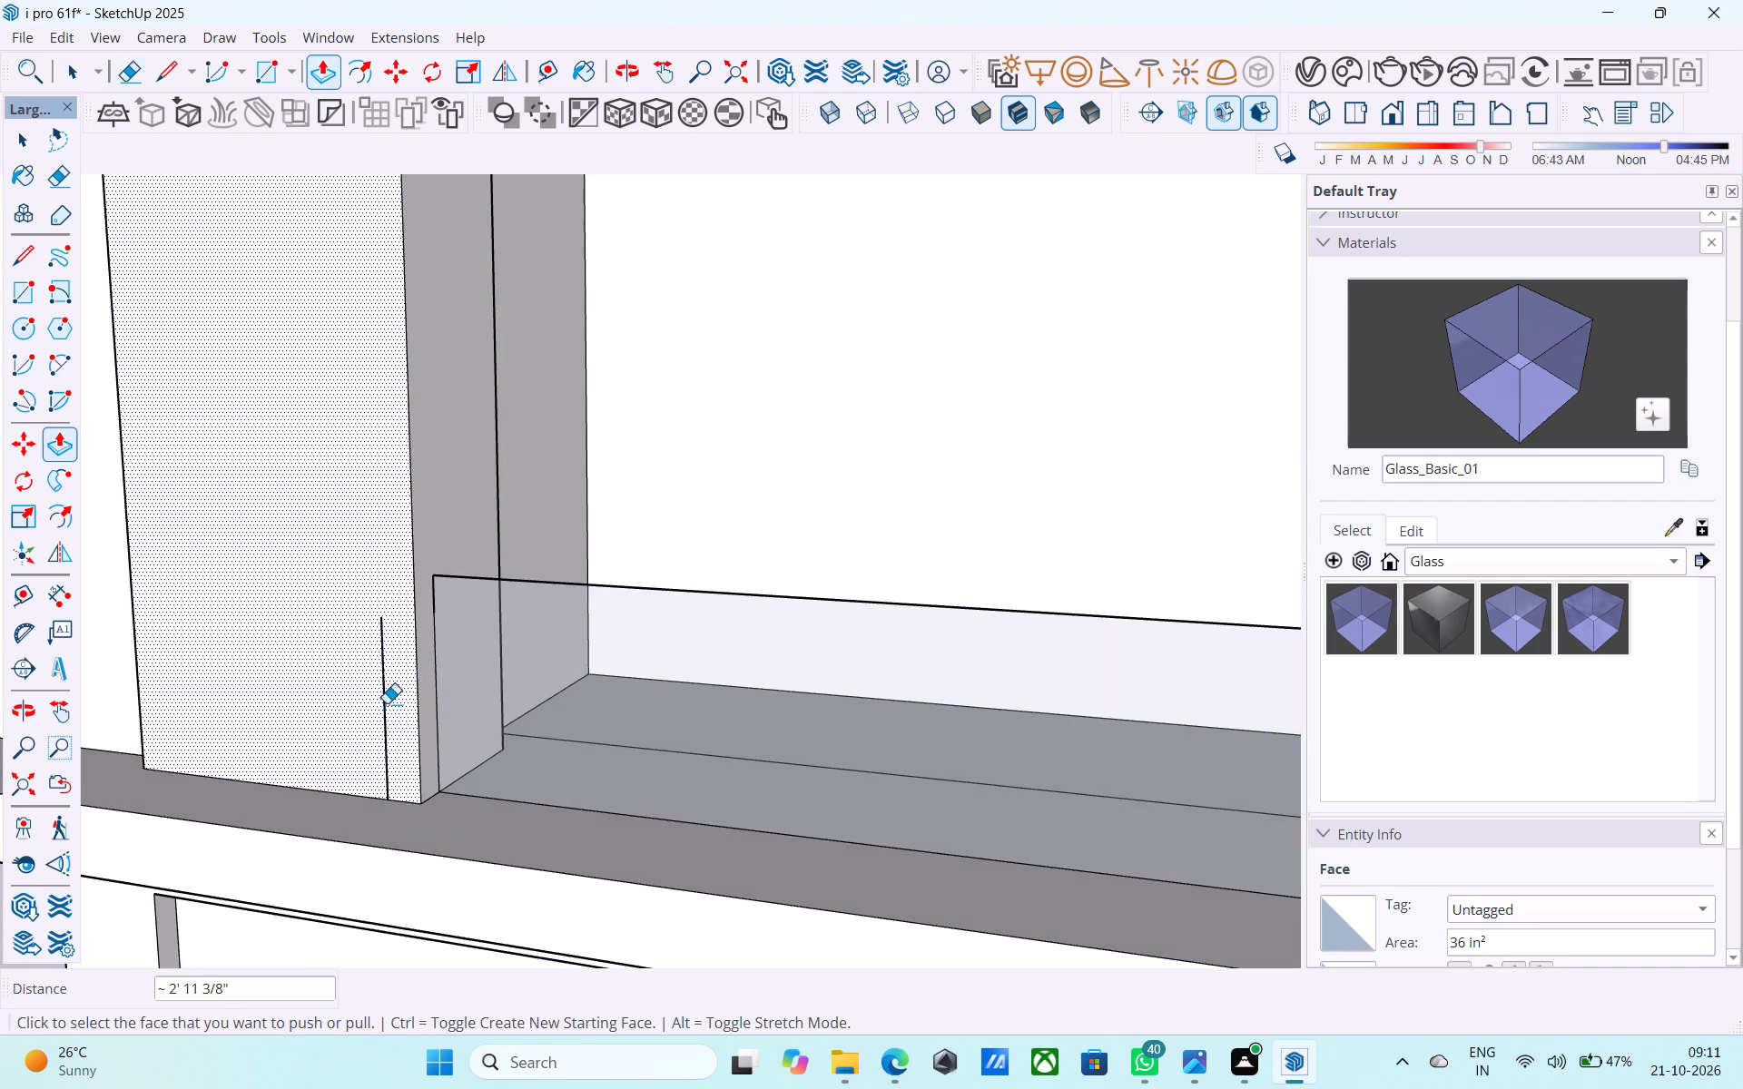
Erase the stray vertical line near the base of the projecting strip's front face.
key("e")
left_click_drag(387, 702, 370, 694)
middle_click_drag(377, 695, 184, 816)
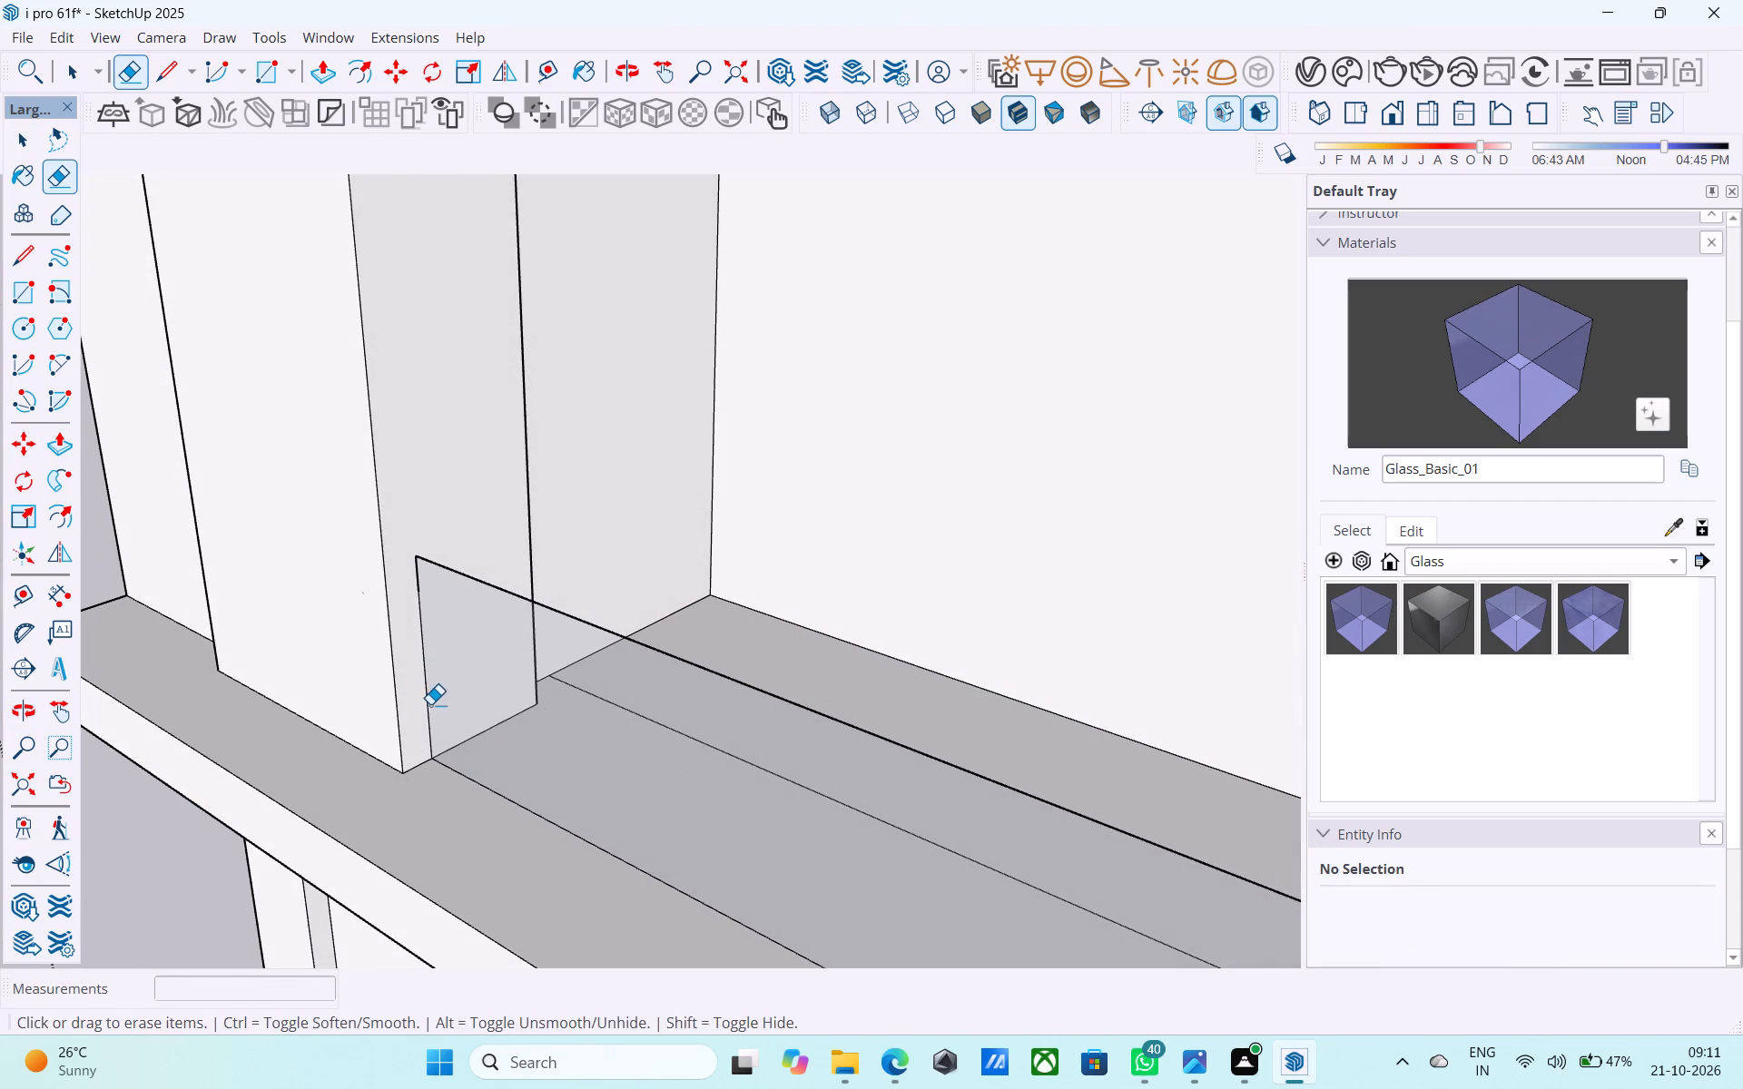
Copy the corner wall's outer vertical front edge 6" inward across its front face.
key("space")
scroll(430, 704, "down", 4)
left_click(399, 579)
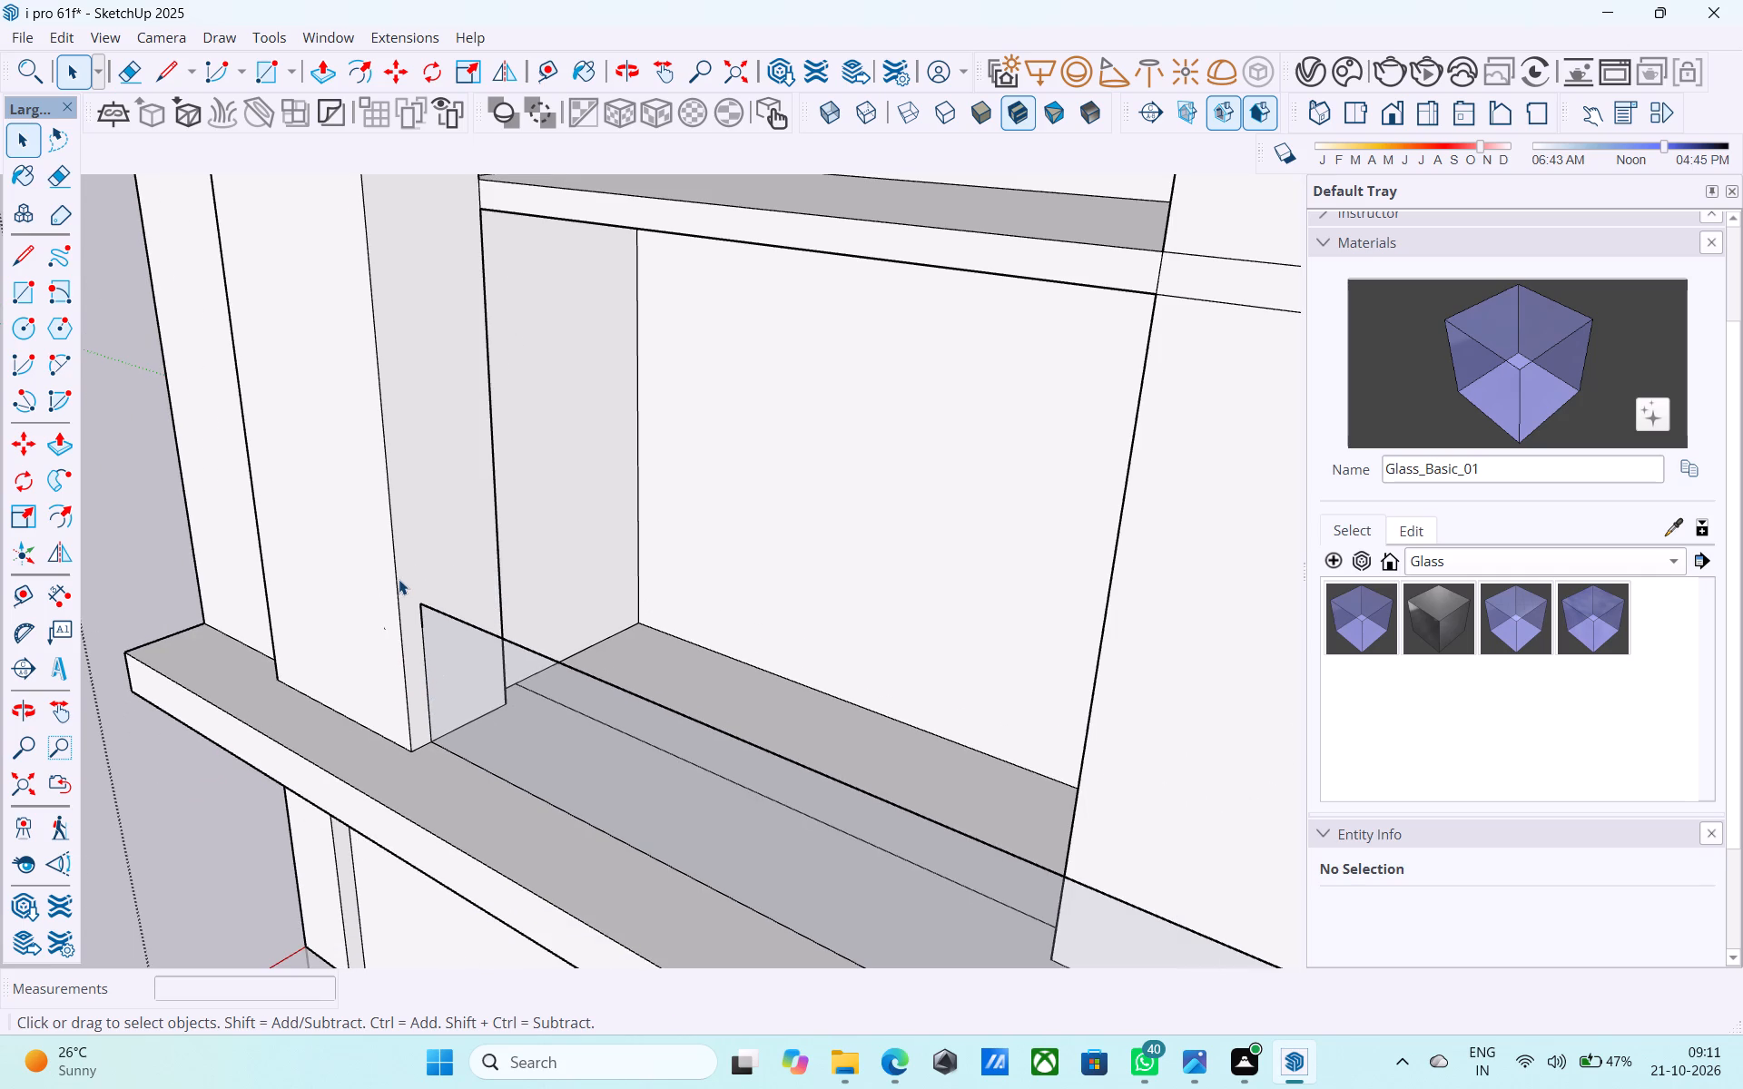
middle_click_drag(384, 591, 530, 588)
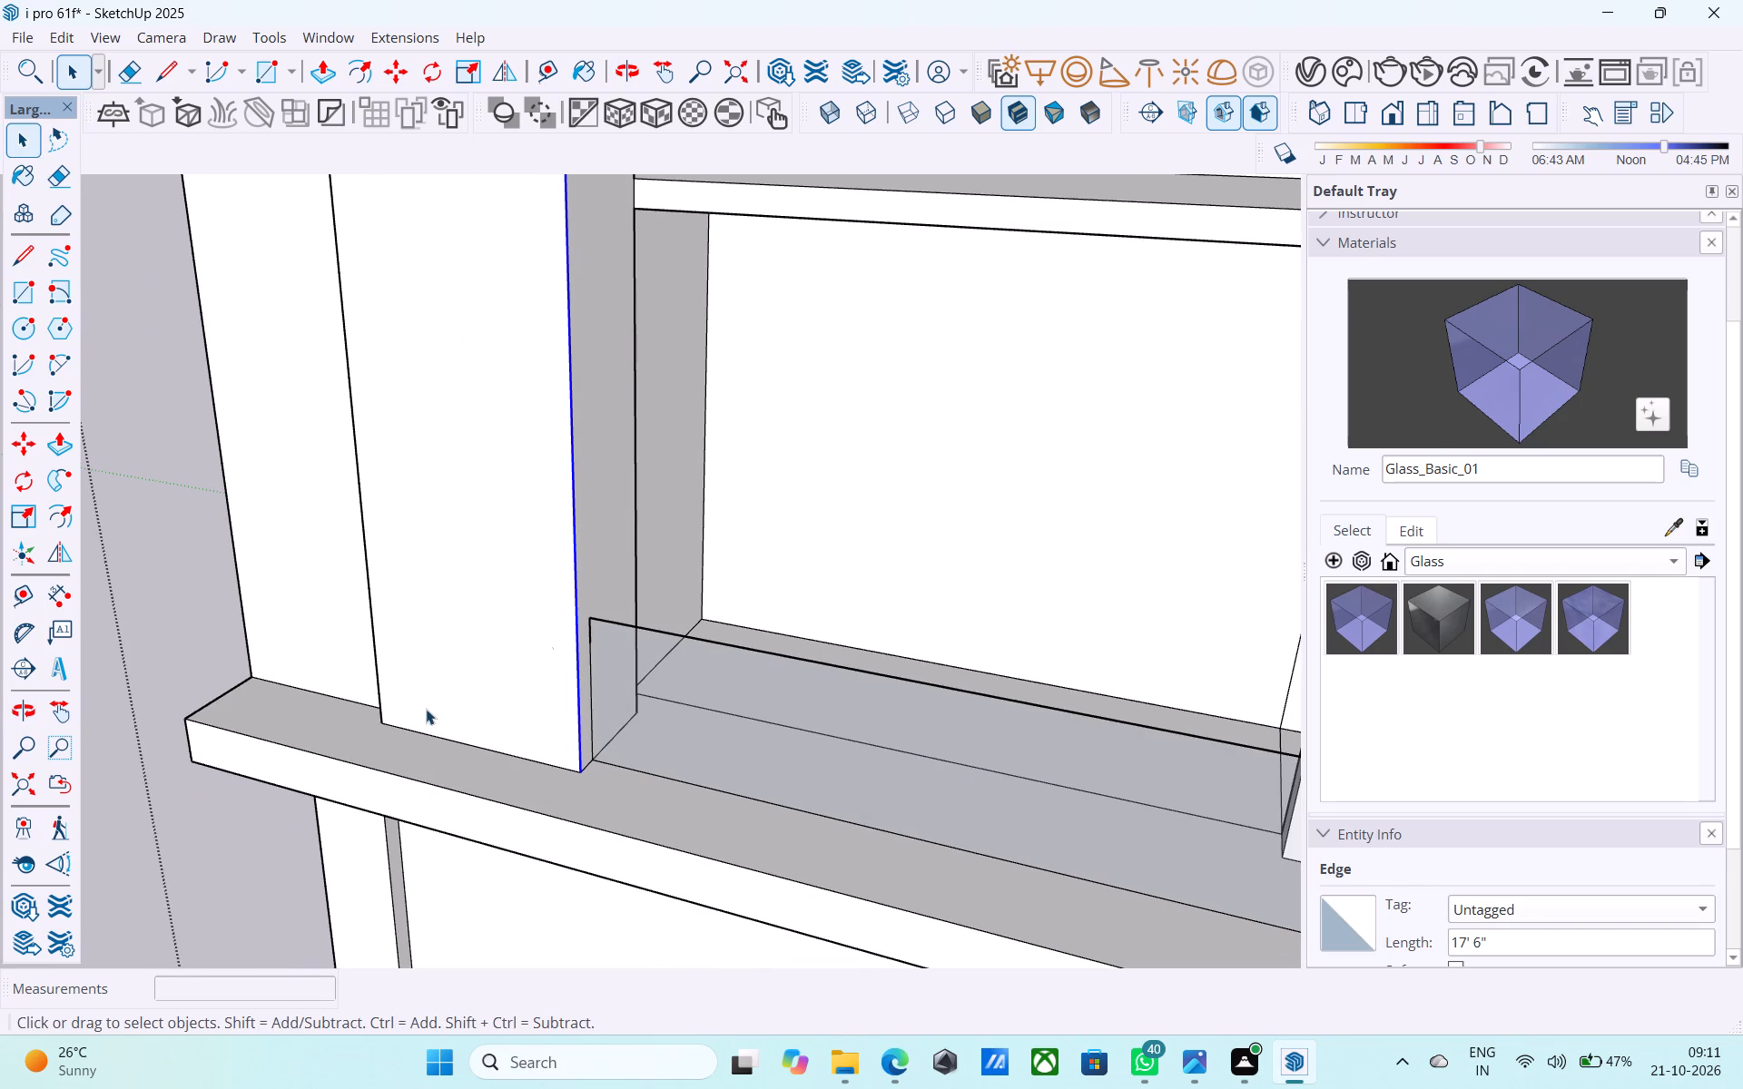
scroll(525, 760, "up", 1)
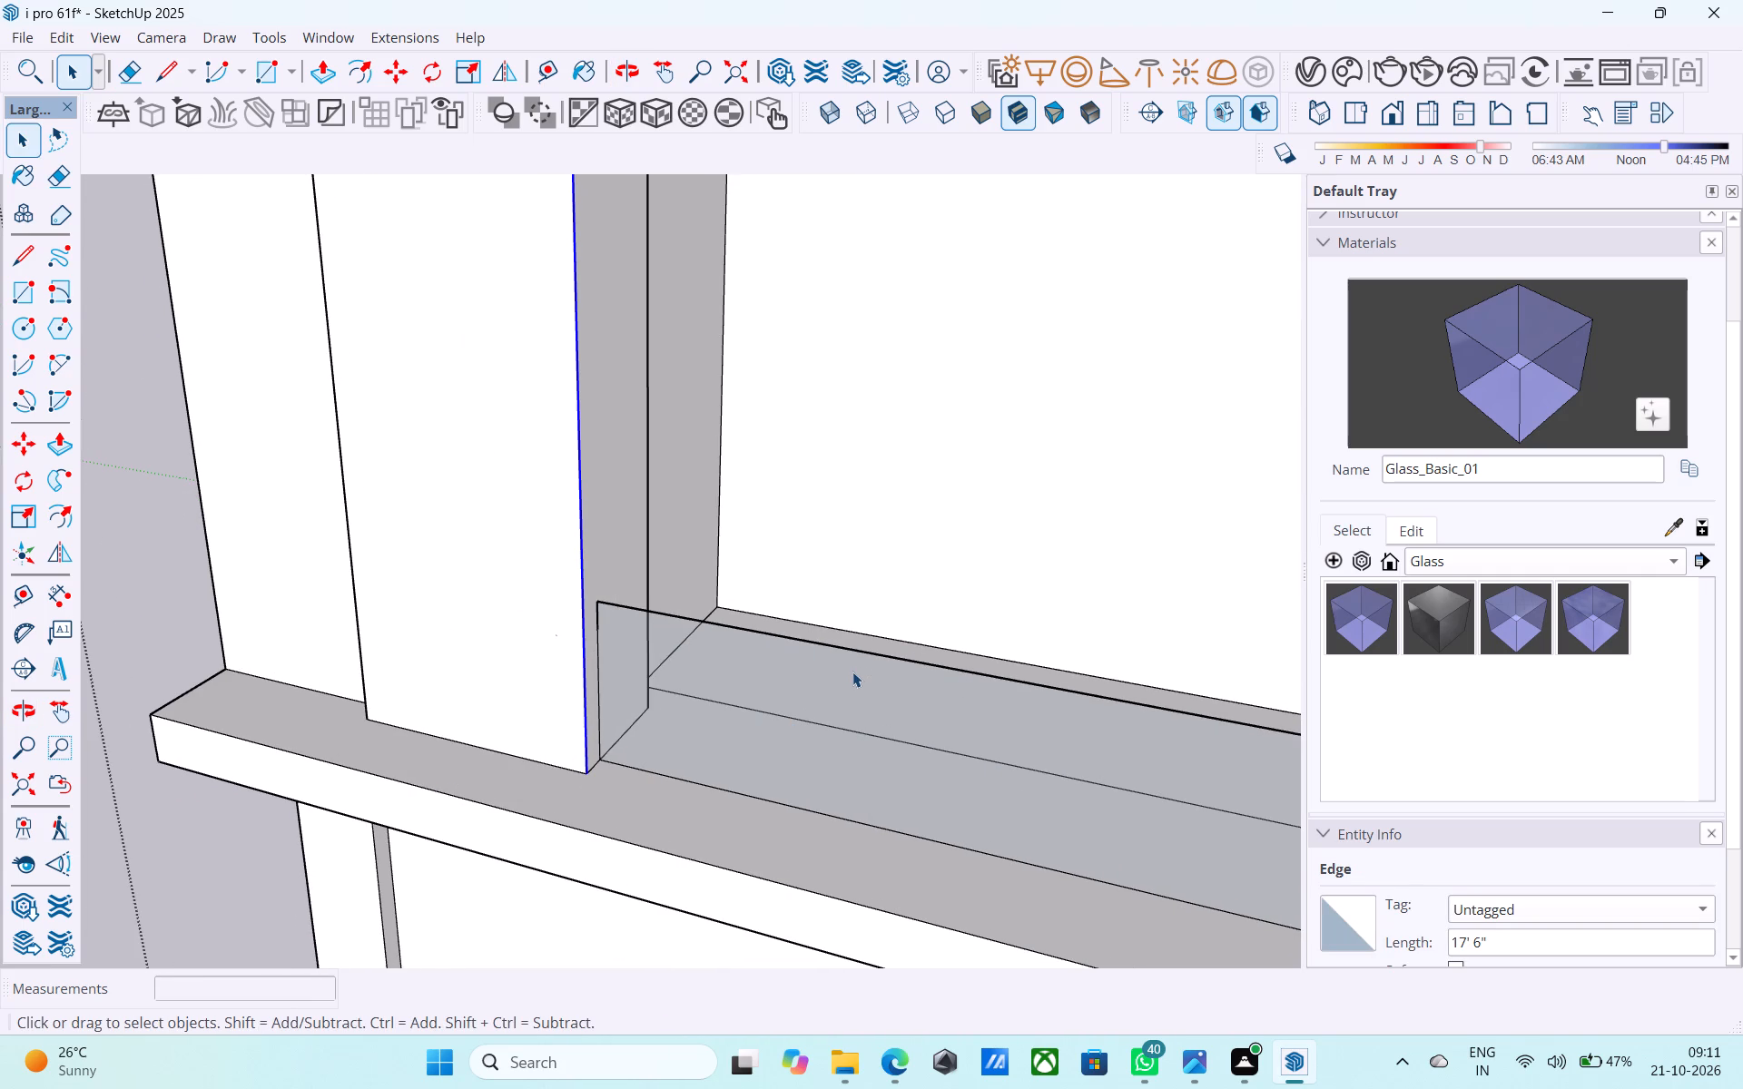
scroll(852, 672, "down", 4)
scroll(618, 742, "down", 4)
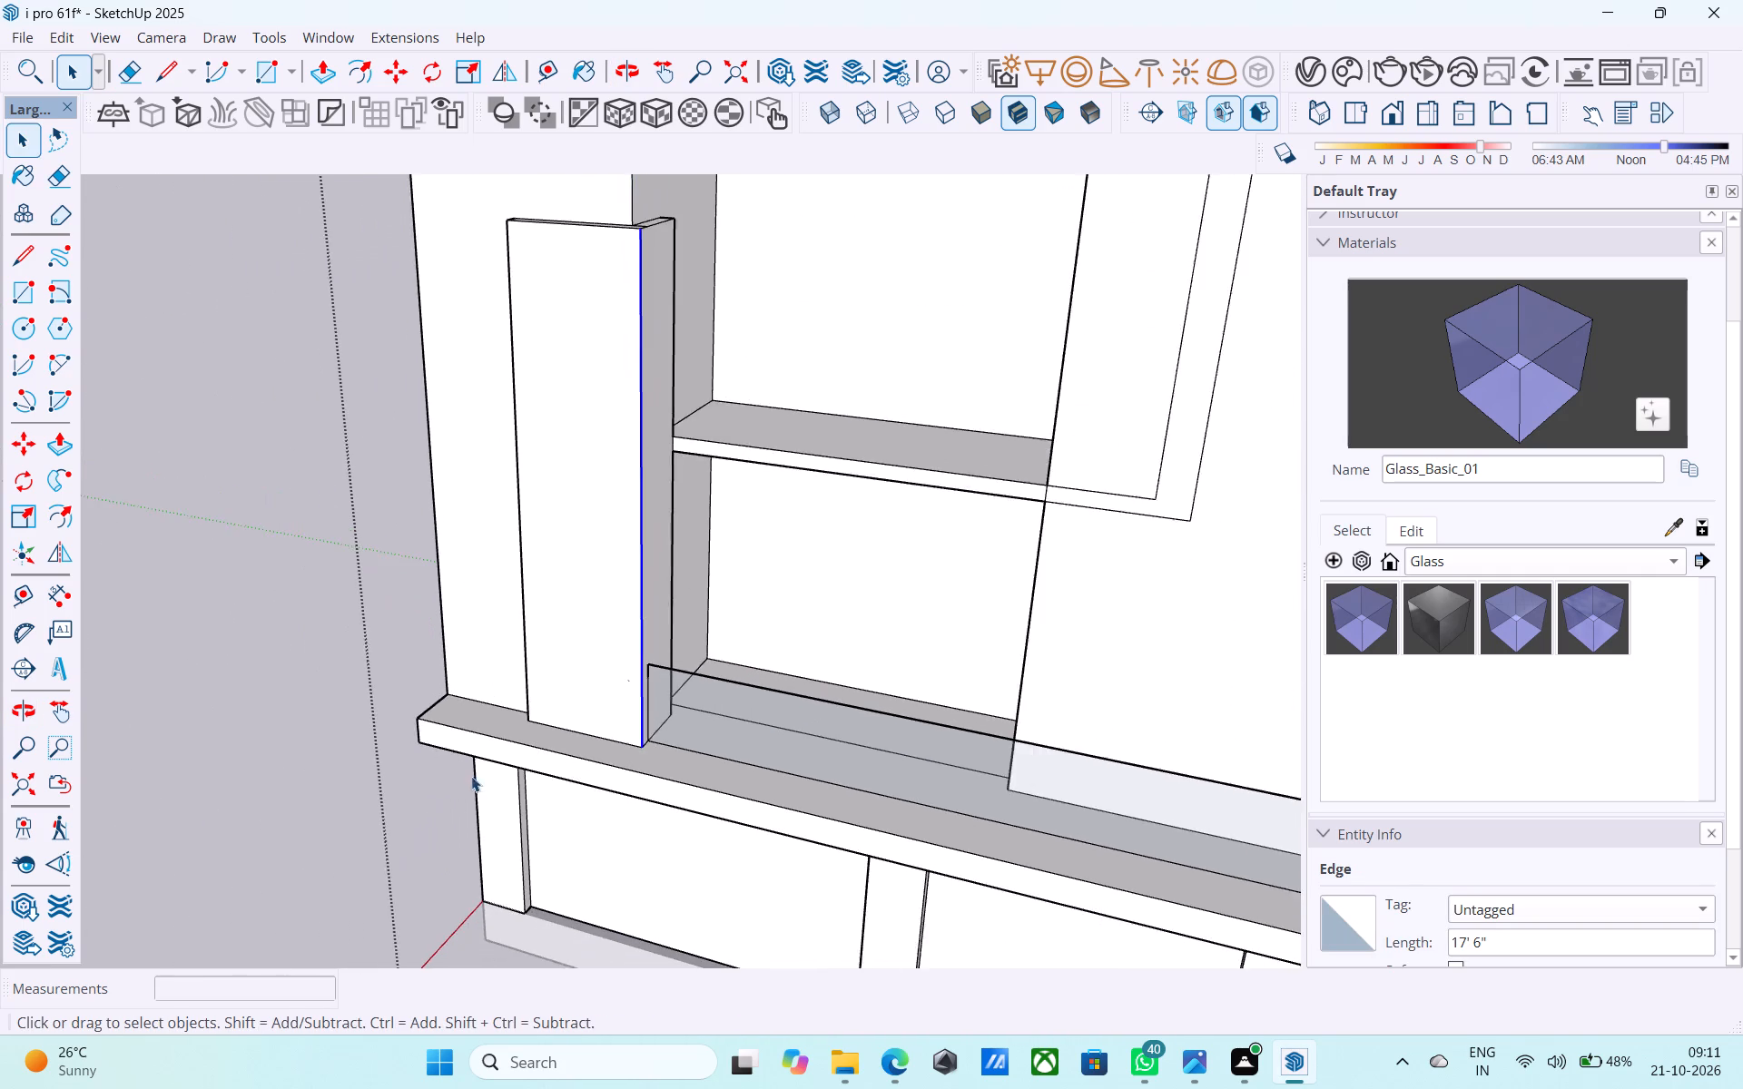
scroll(469, 778, "down", 4)
middle_click_drag(468, 778, 735, 735)
scroll(508, 783, "down", 3)
middle_click_drag(609, 715, 710, 675)
scroll(753, 562, "up", 4)
middle_click_drag(743, 559, 729, 604)
middle_click_drag(726, 605, 711, 599)
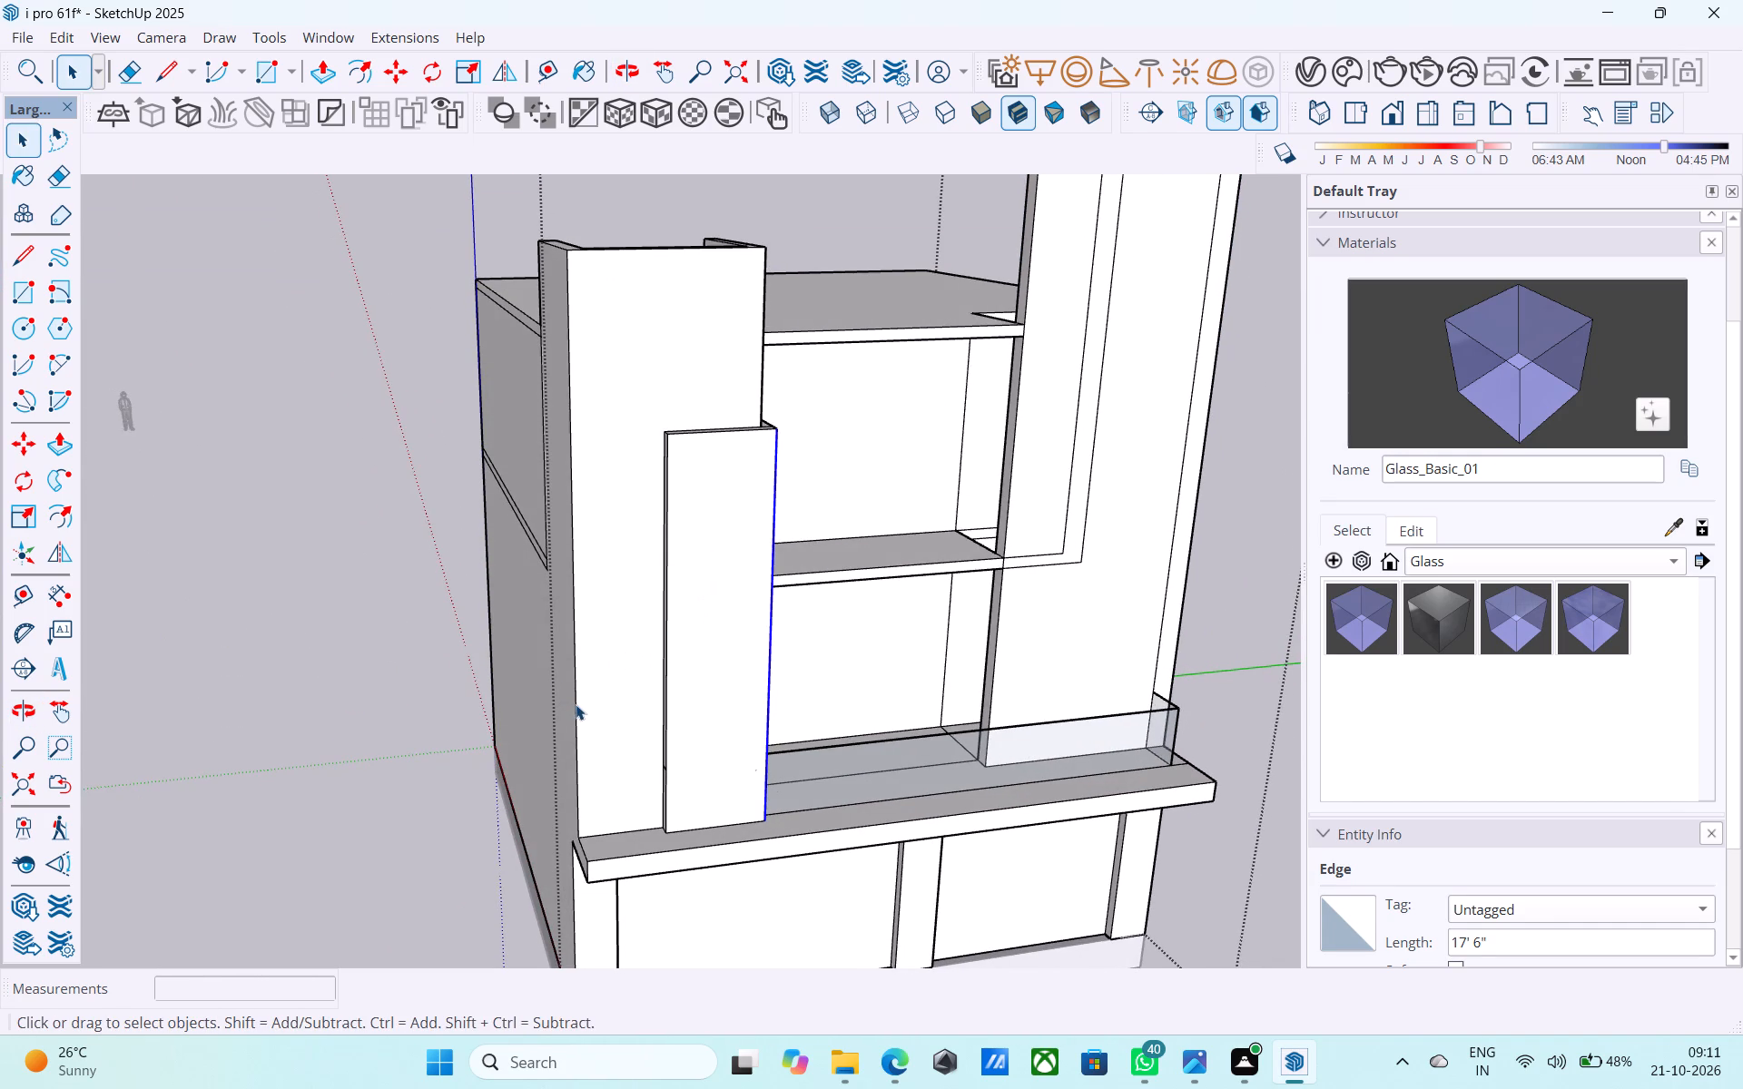
left_click(576, 704)
key("m")
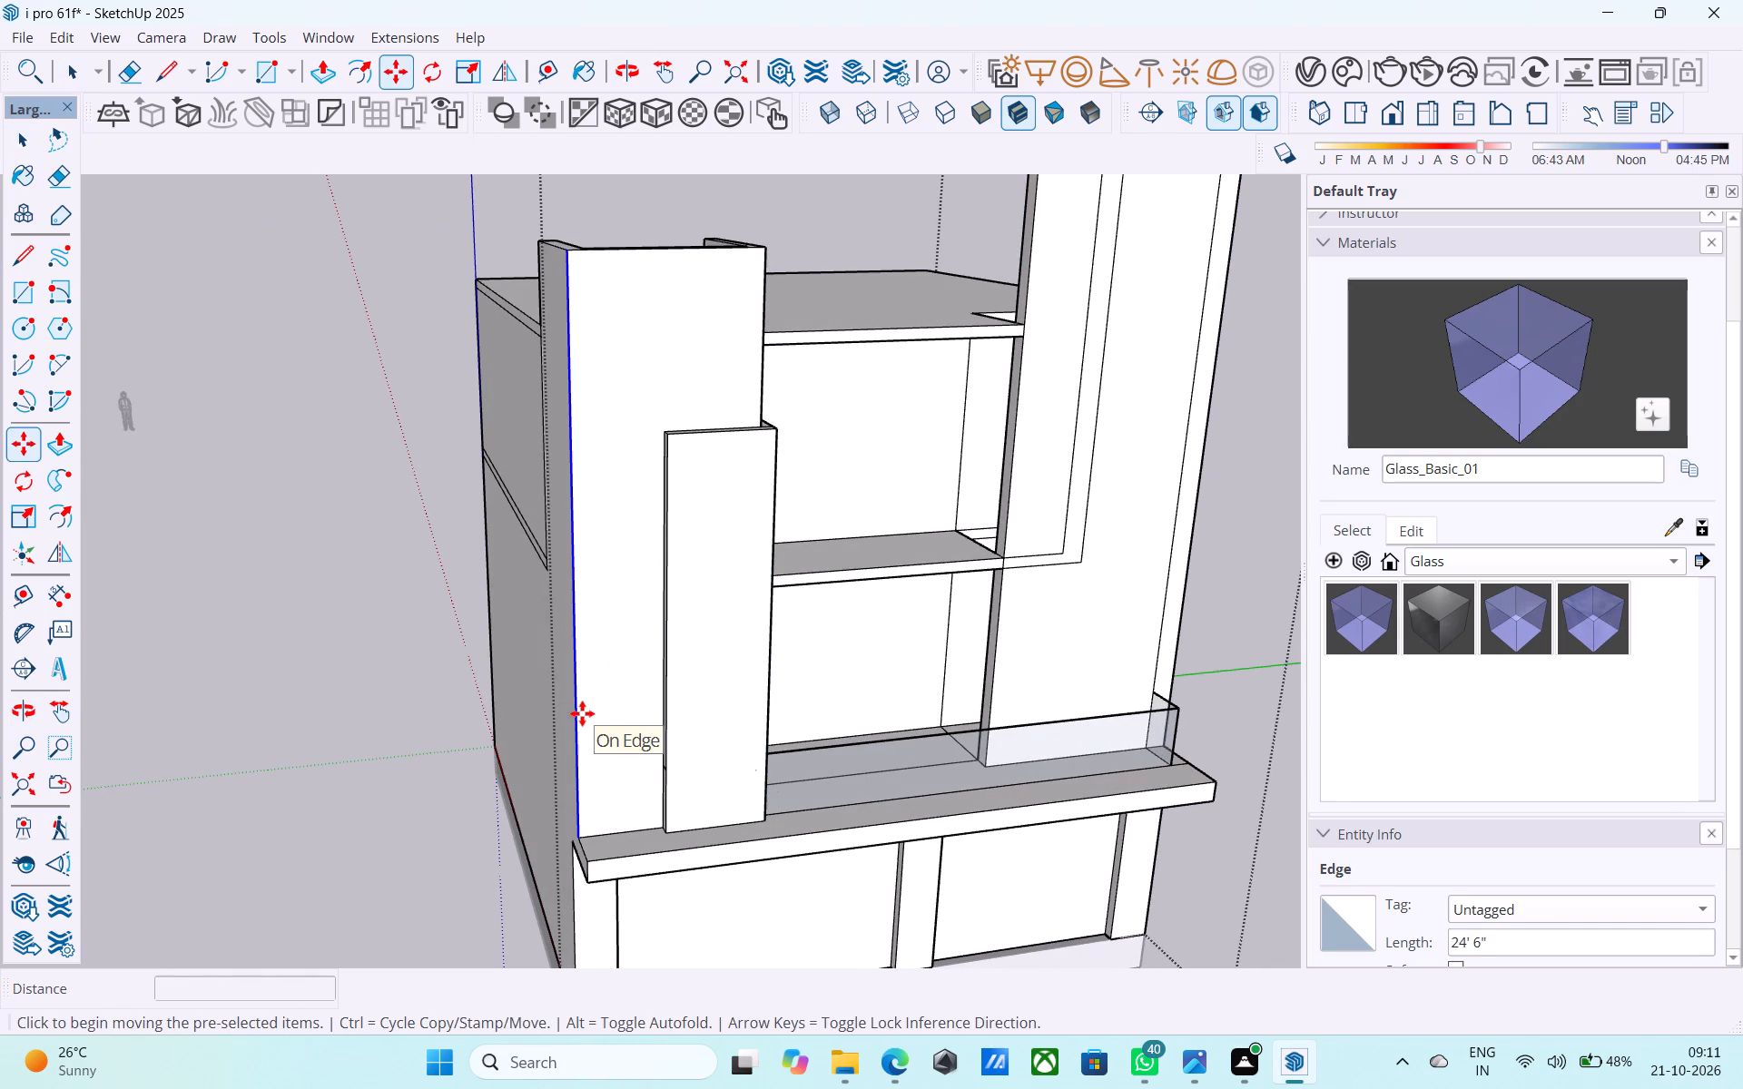
left_click(571, 703)
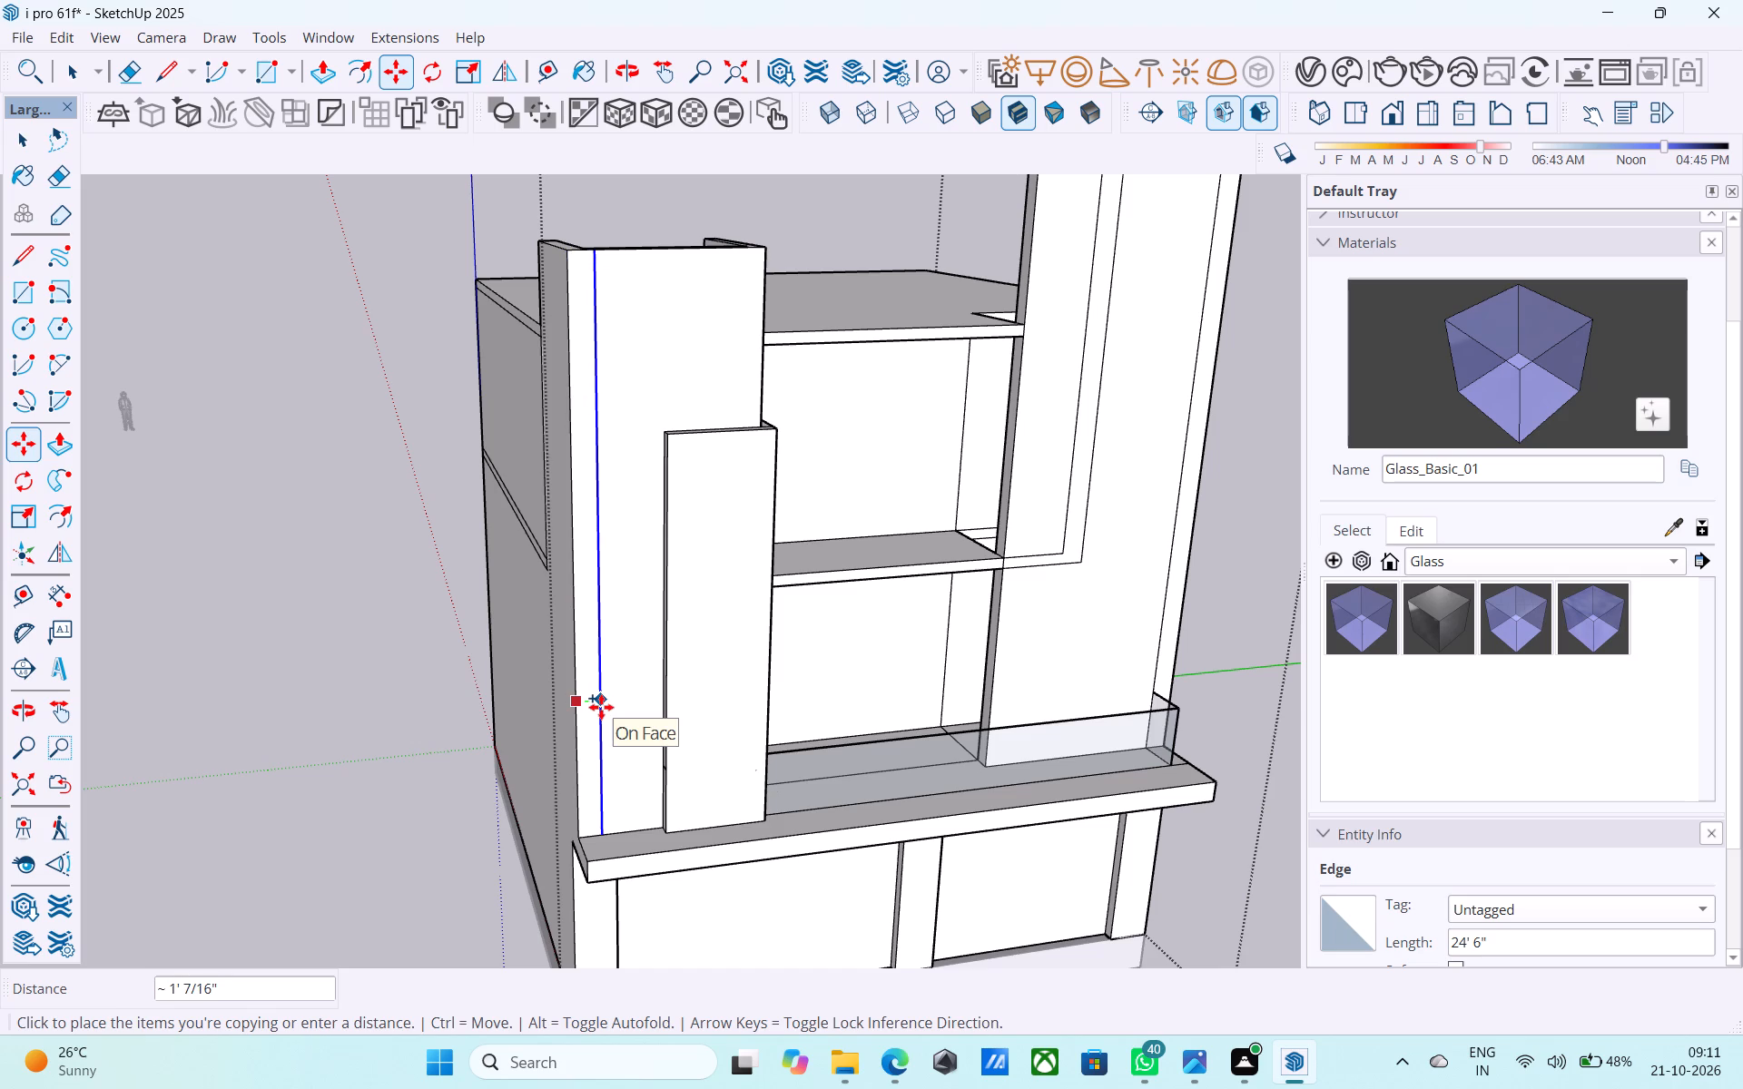
type("6\"")
key("Return")
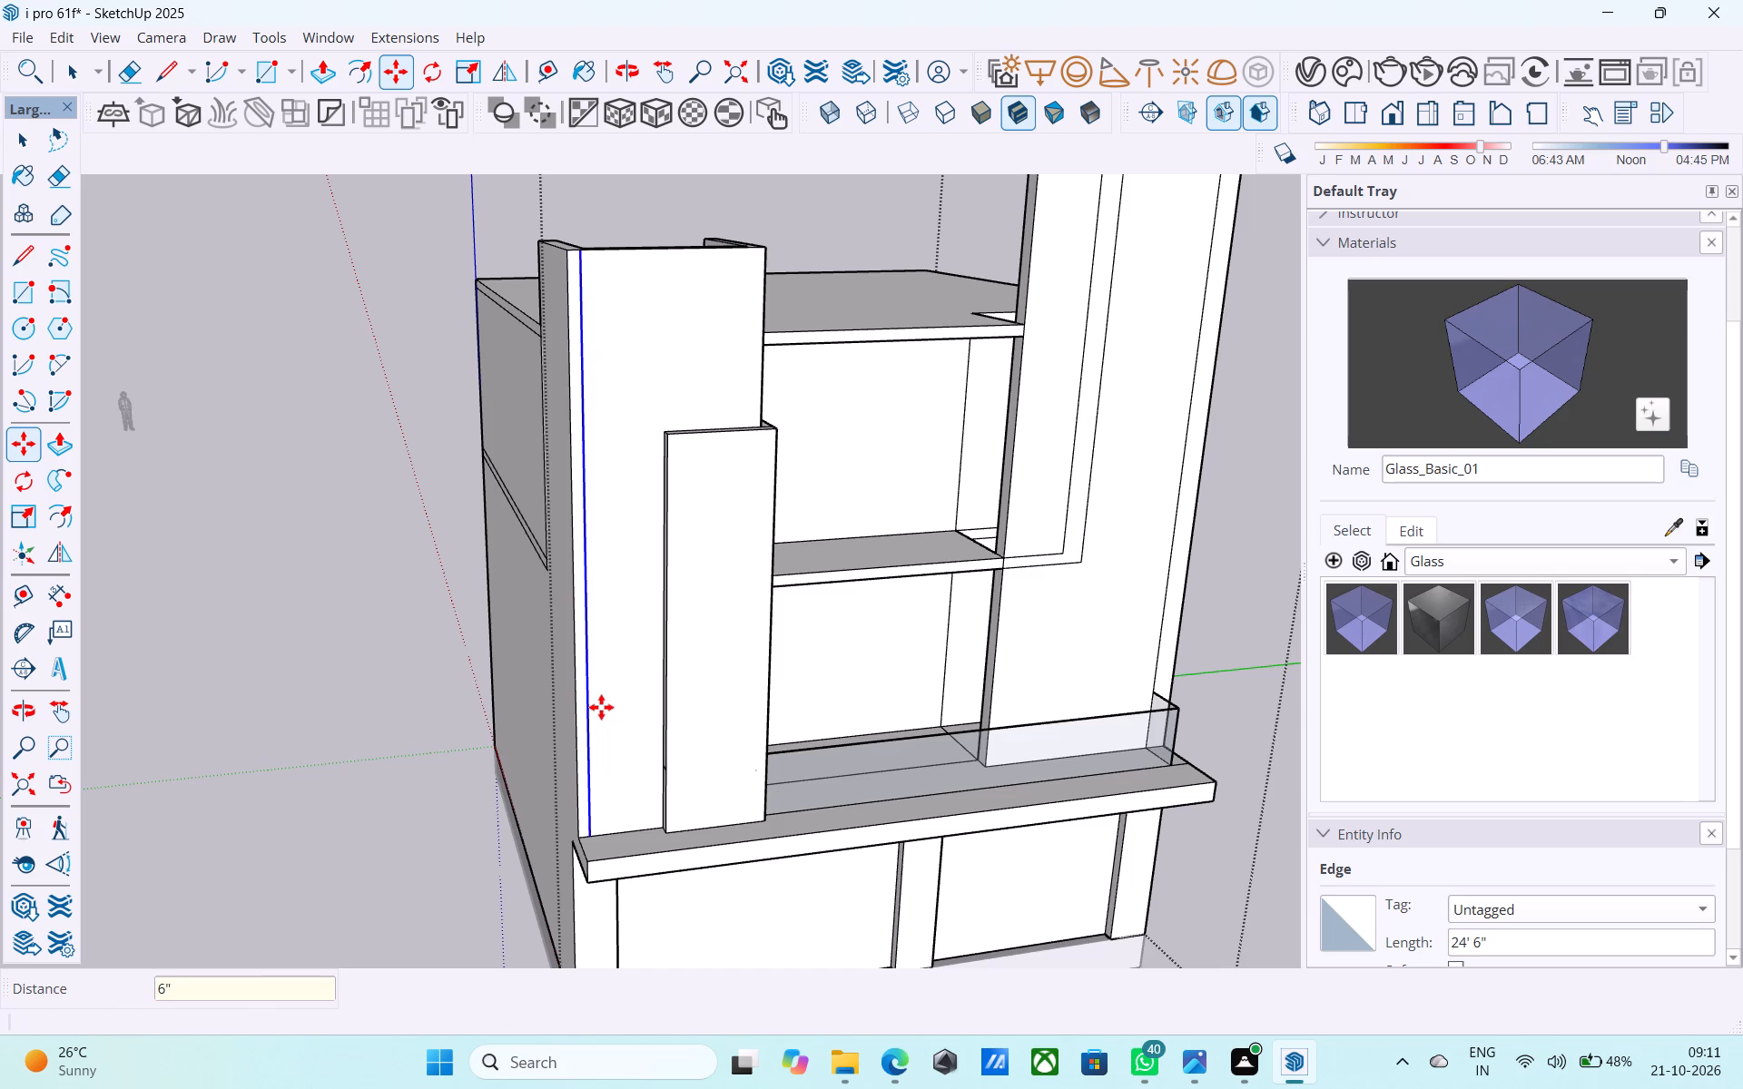
Draw a line 1.5' up the wall face from the projecting strip's top, and continue it 5' 3" horizontally to the copied vertical line.
key("space")
scroll(712, 400, "up", 2)
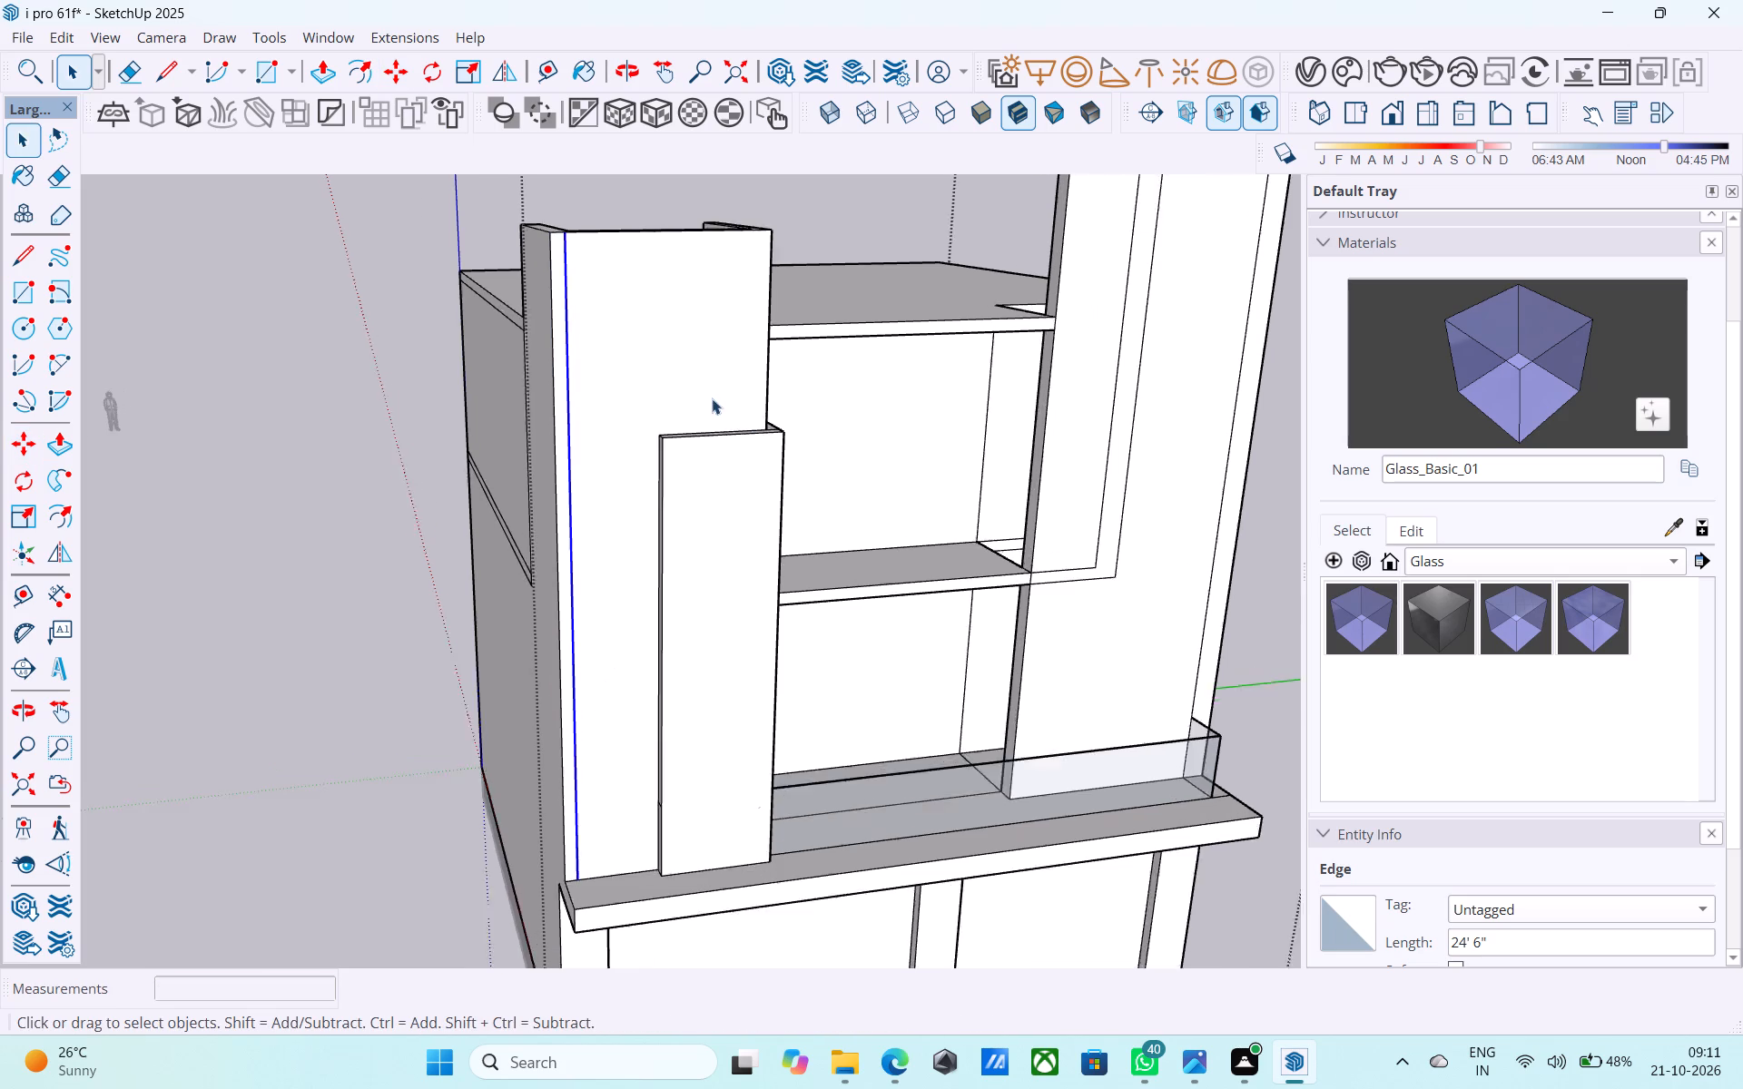
scroll(712, 398, "up", 1)
middle_click_drag(684, 397, 664, 403)
scroll(683, 423, "up", 3)
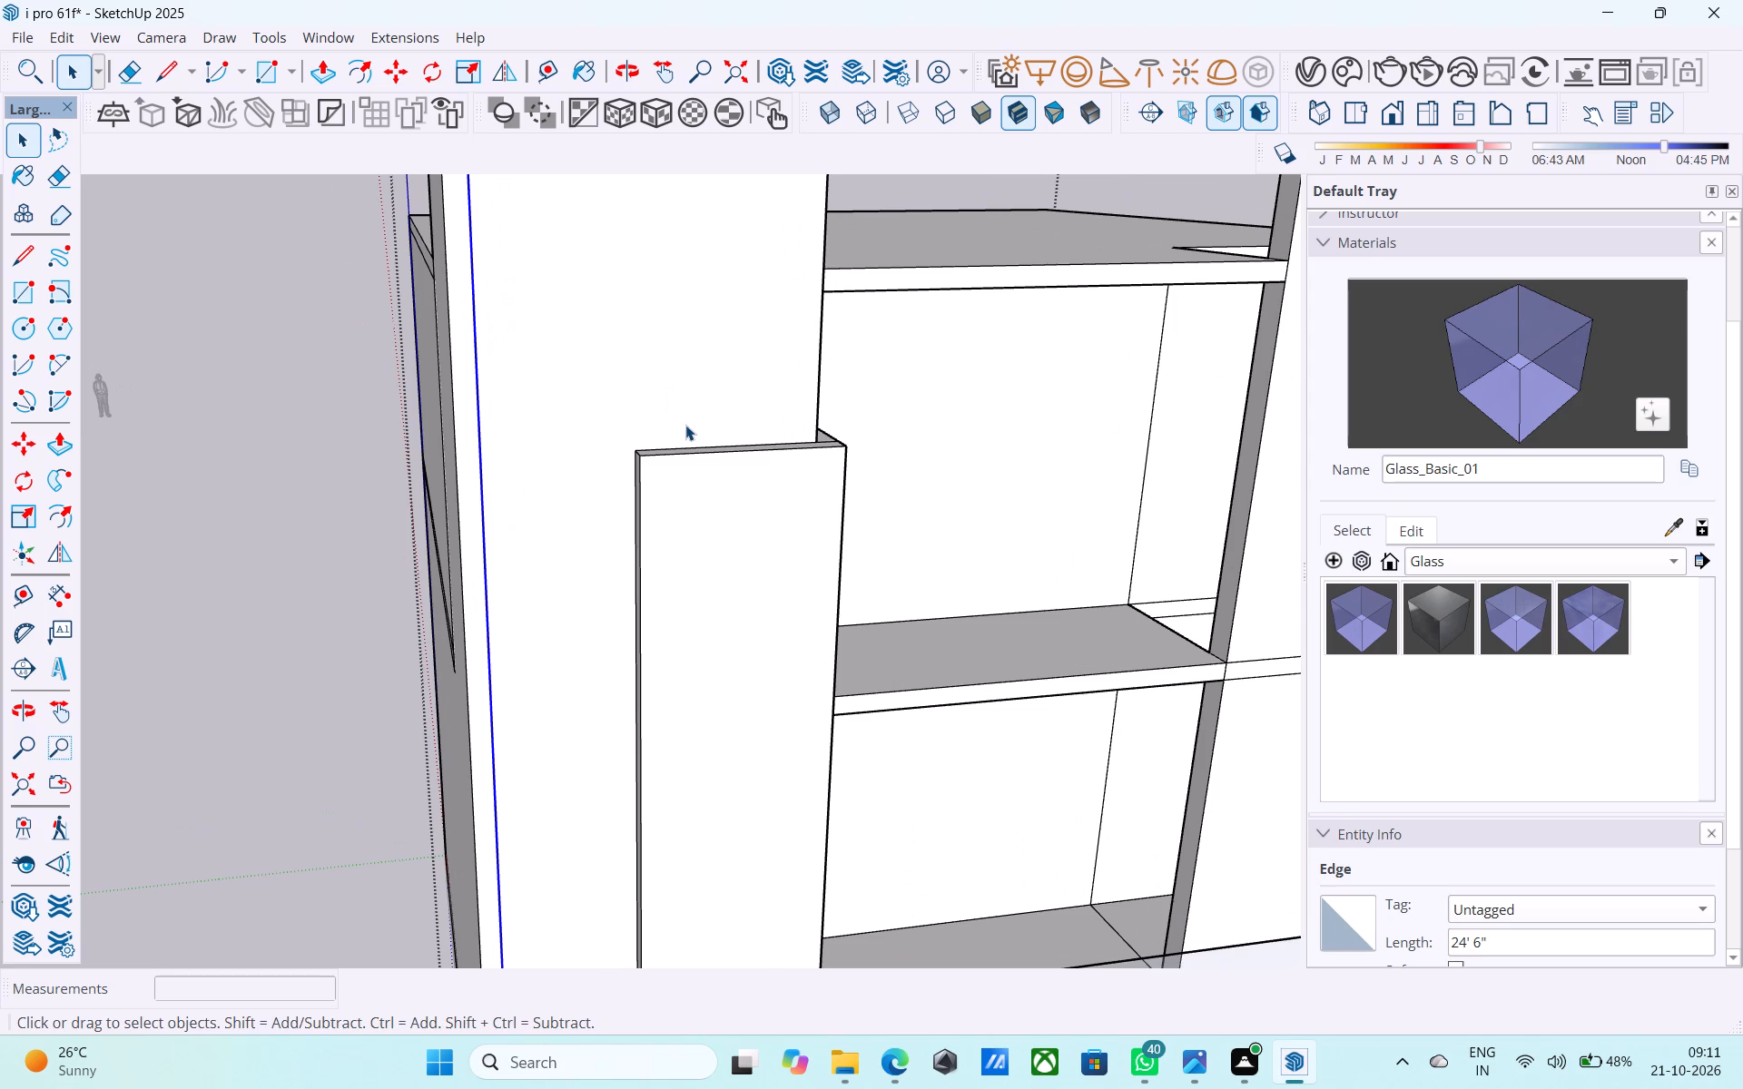
key("l")
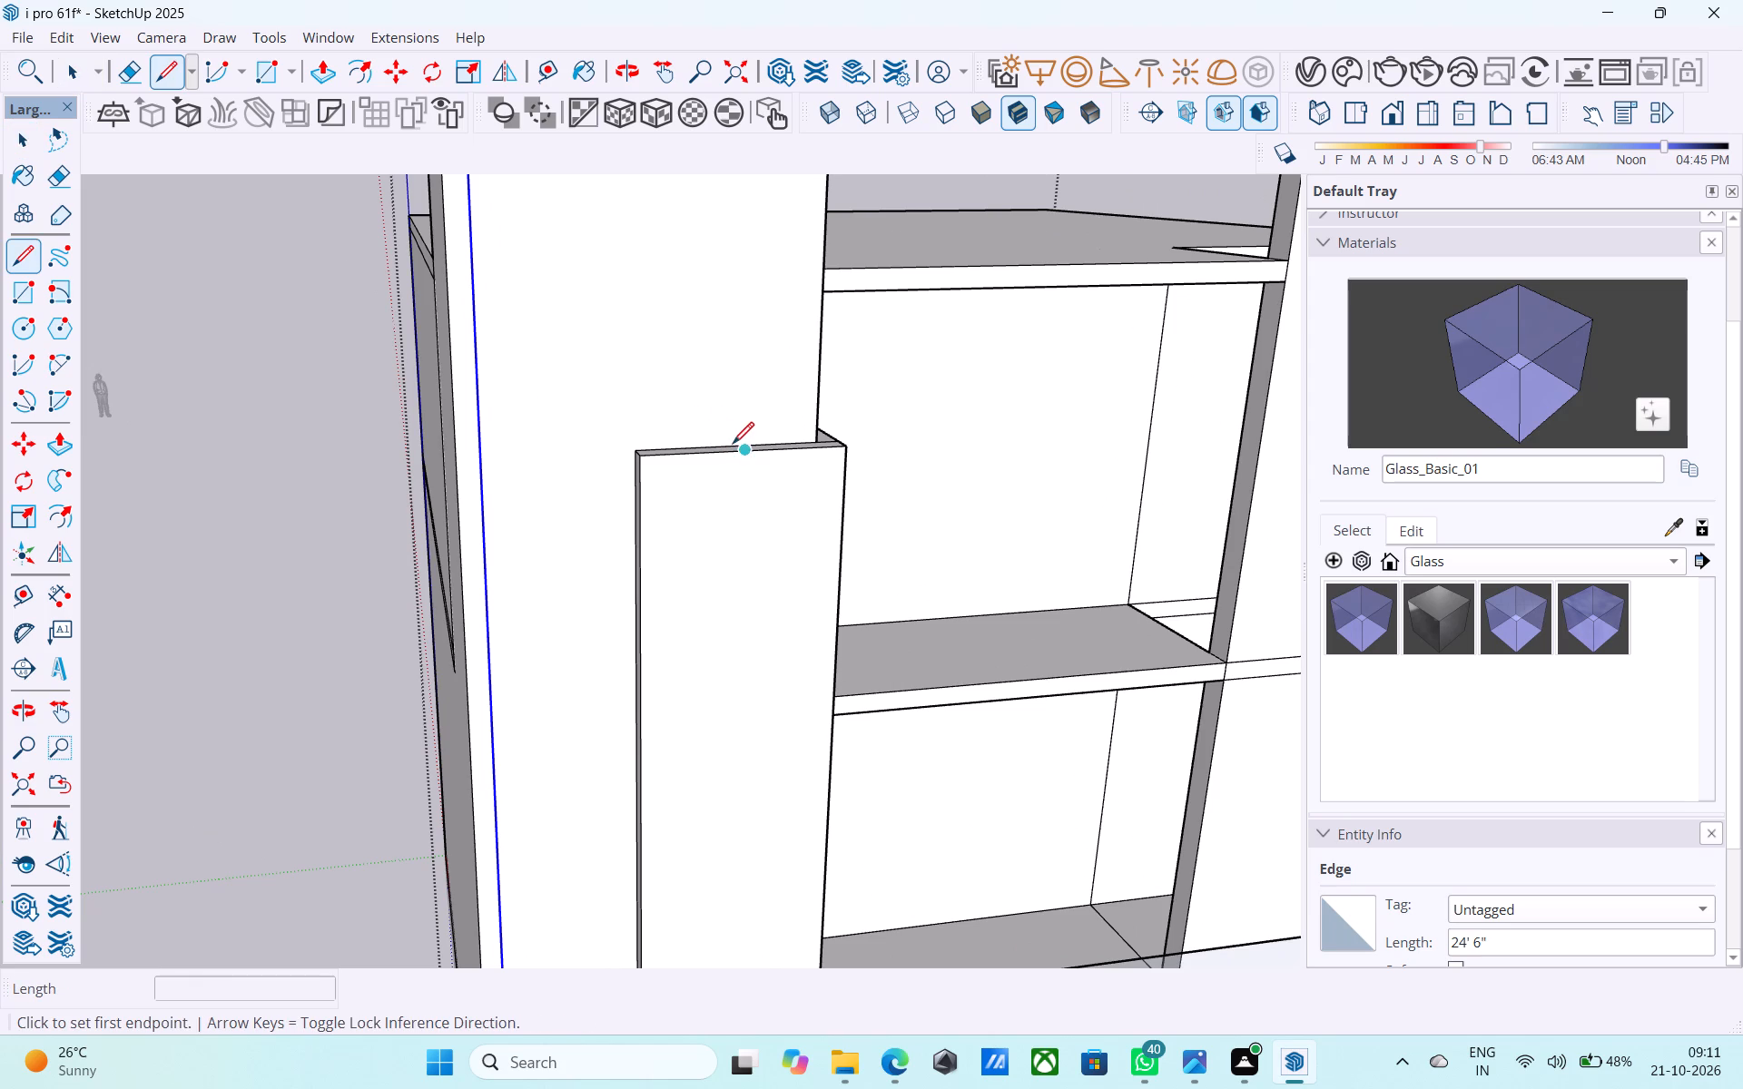
left_click(733, 443)
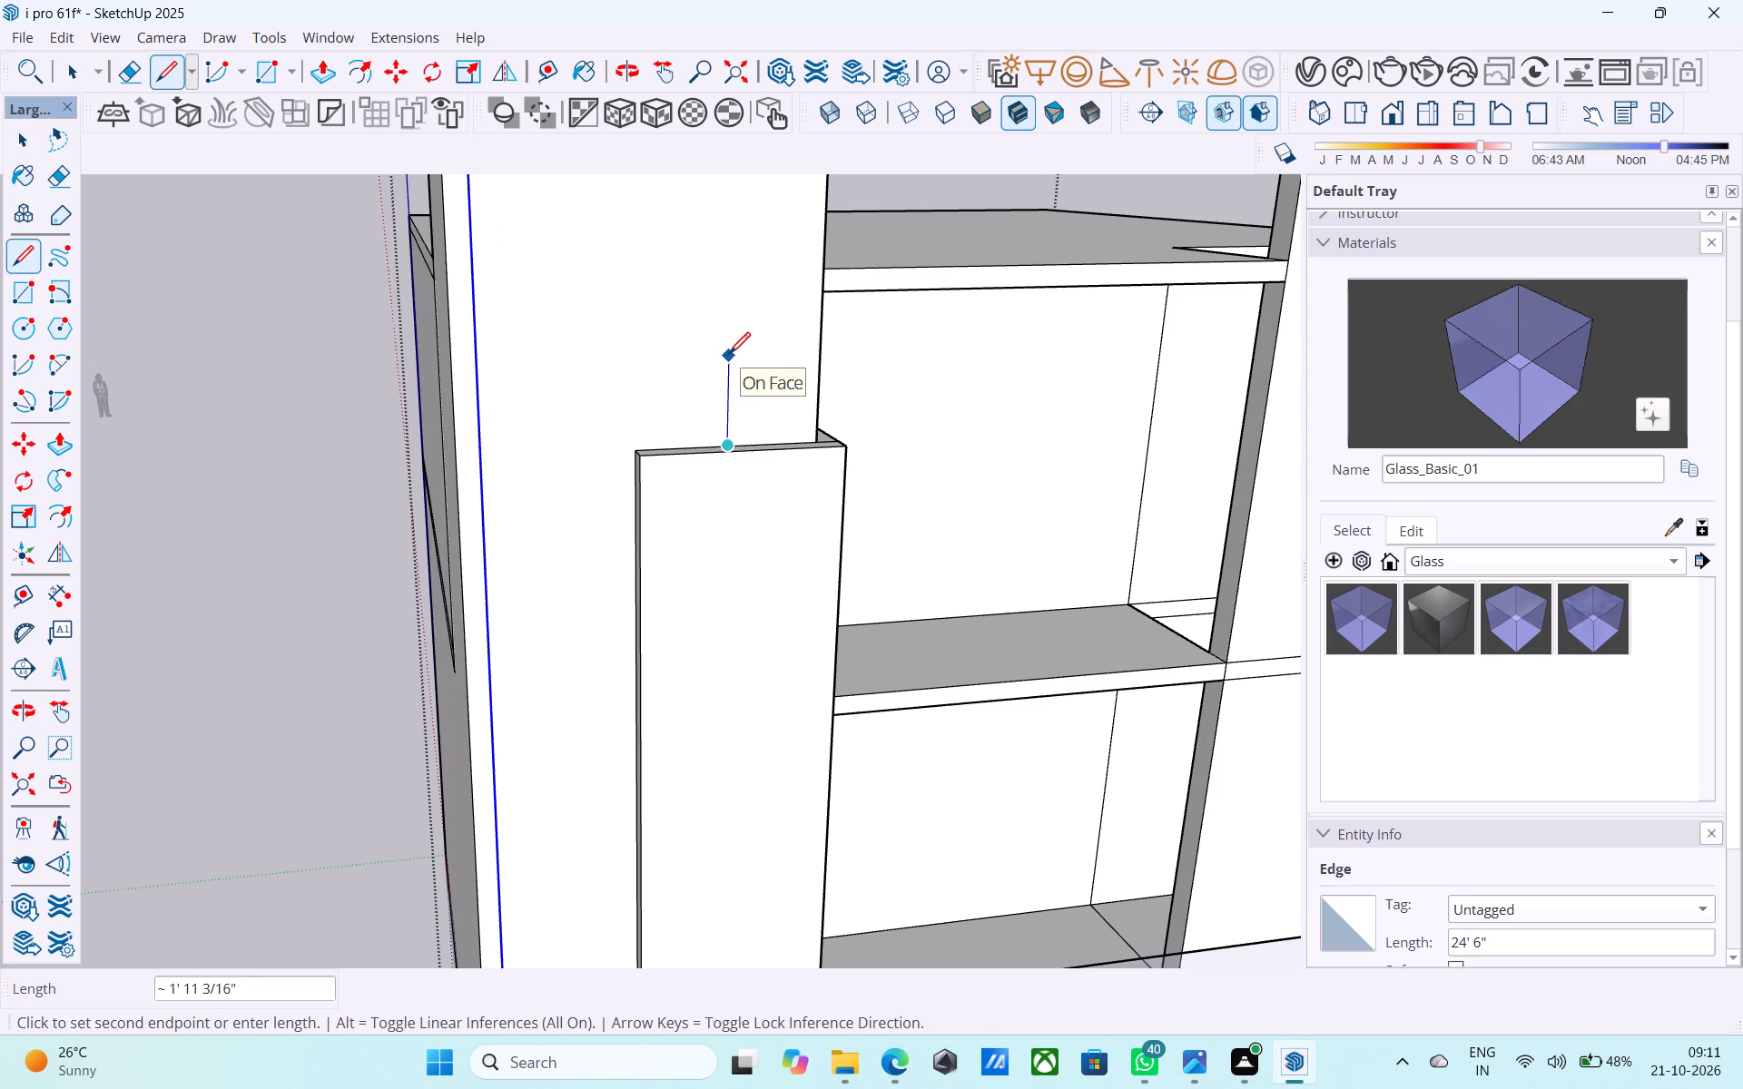
type("1.5'")
key("Return")
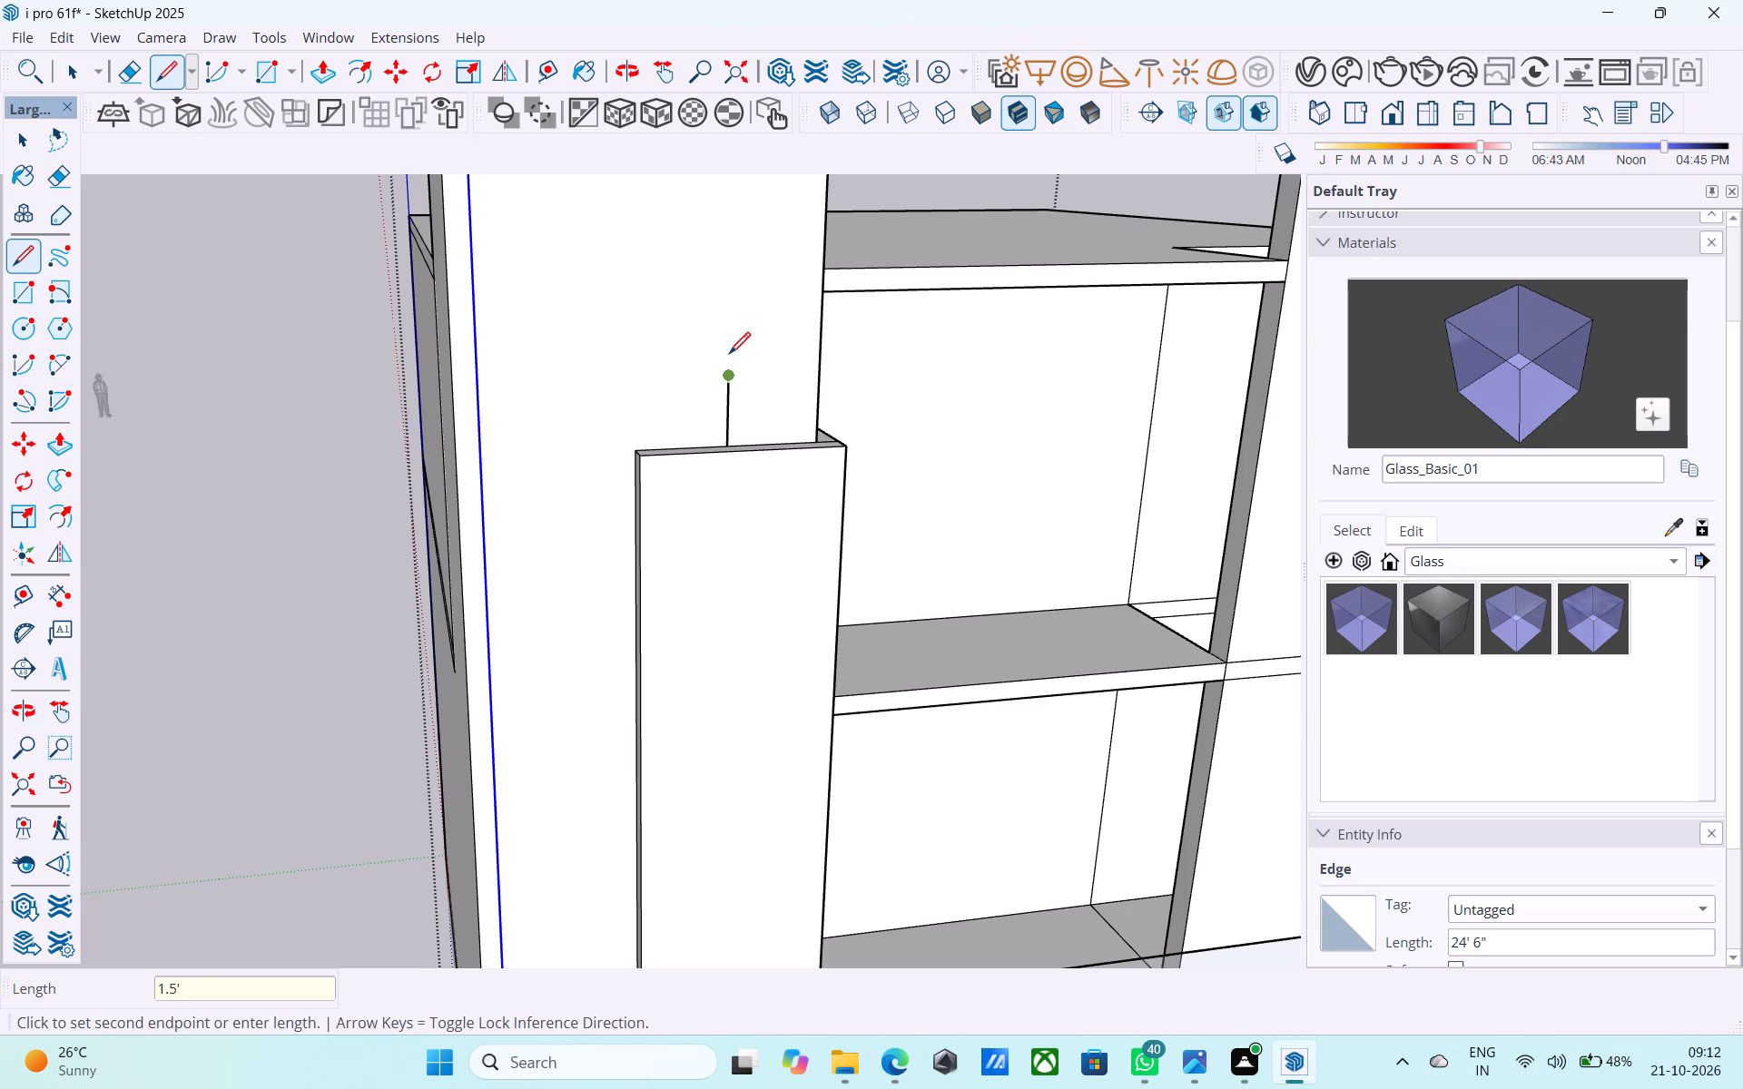
left_click(480, 385)
Erase the part of the copied vertical line above the new horizontal line.
key("e")
left_click(478, 366)
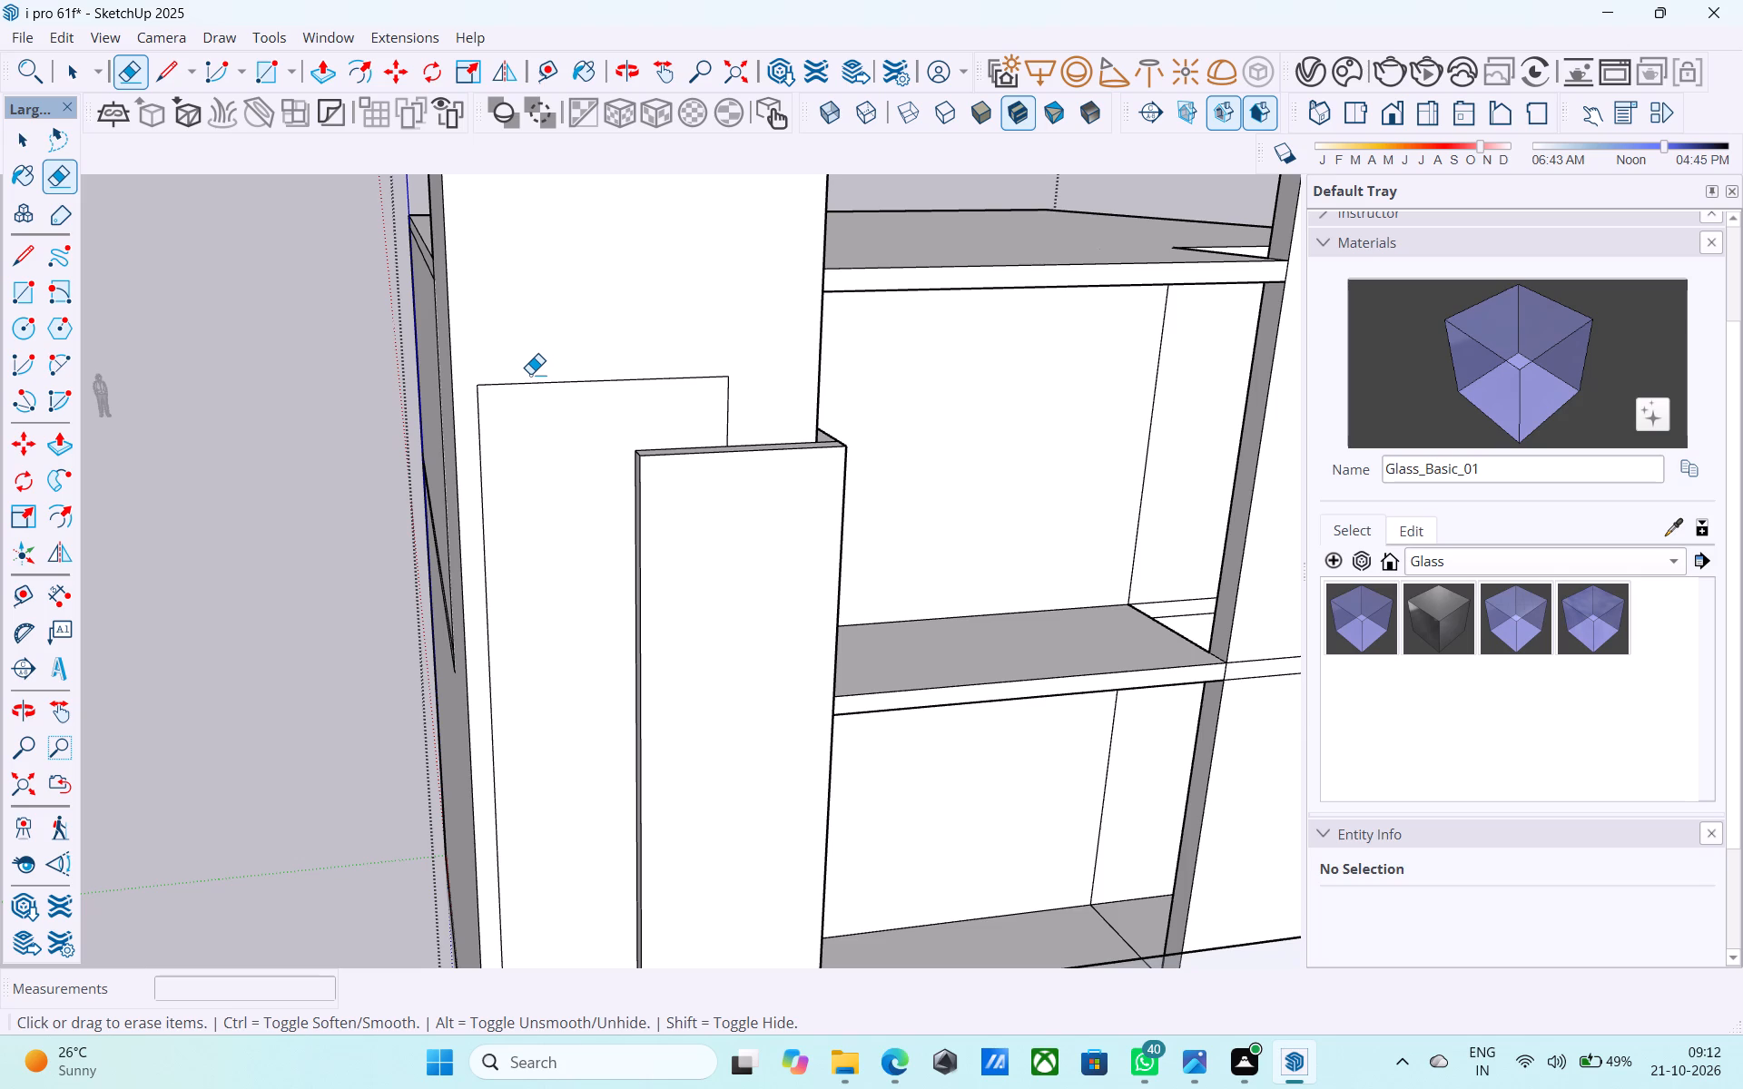
Examine the new outline on the corner wall in relation to the whole front elevation.
scroll(542, 403, "down", 2)
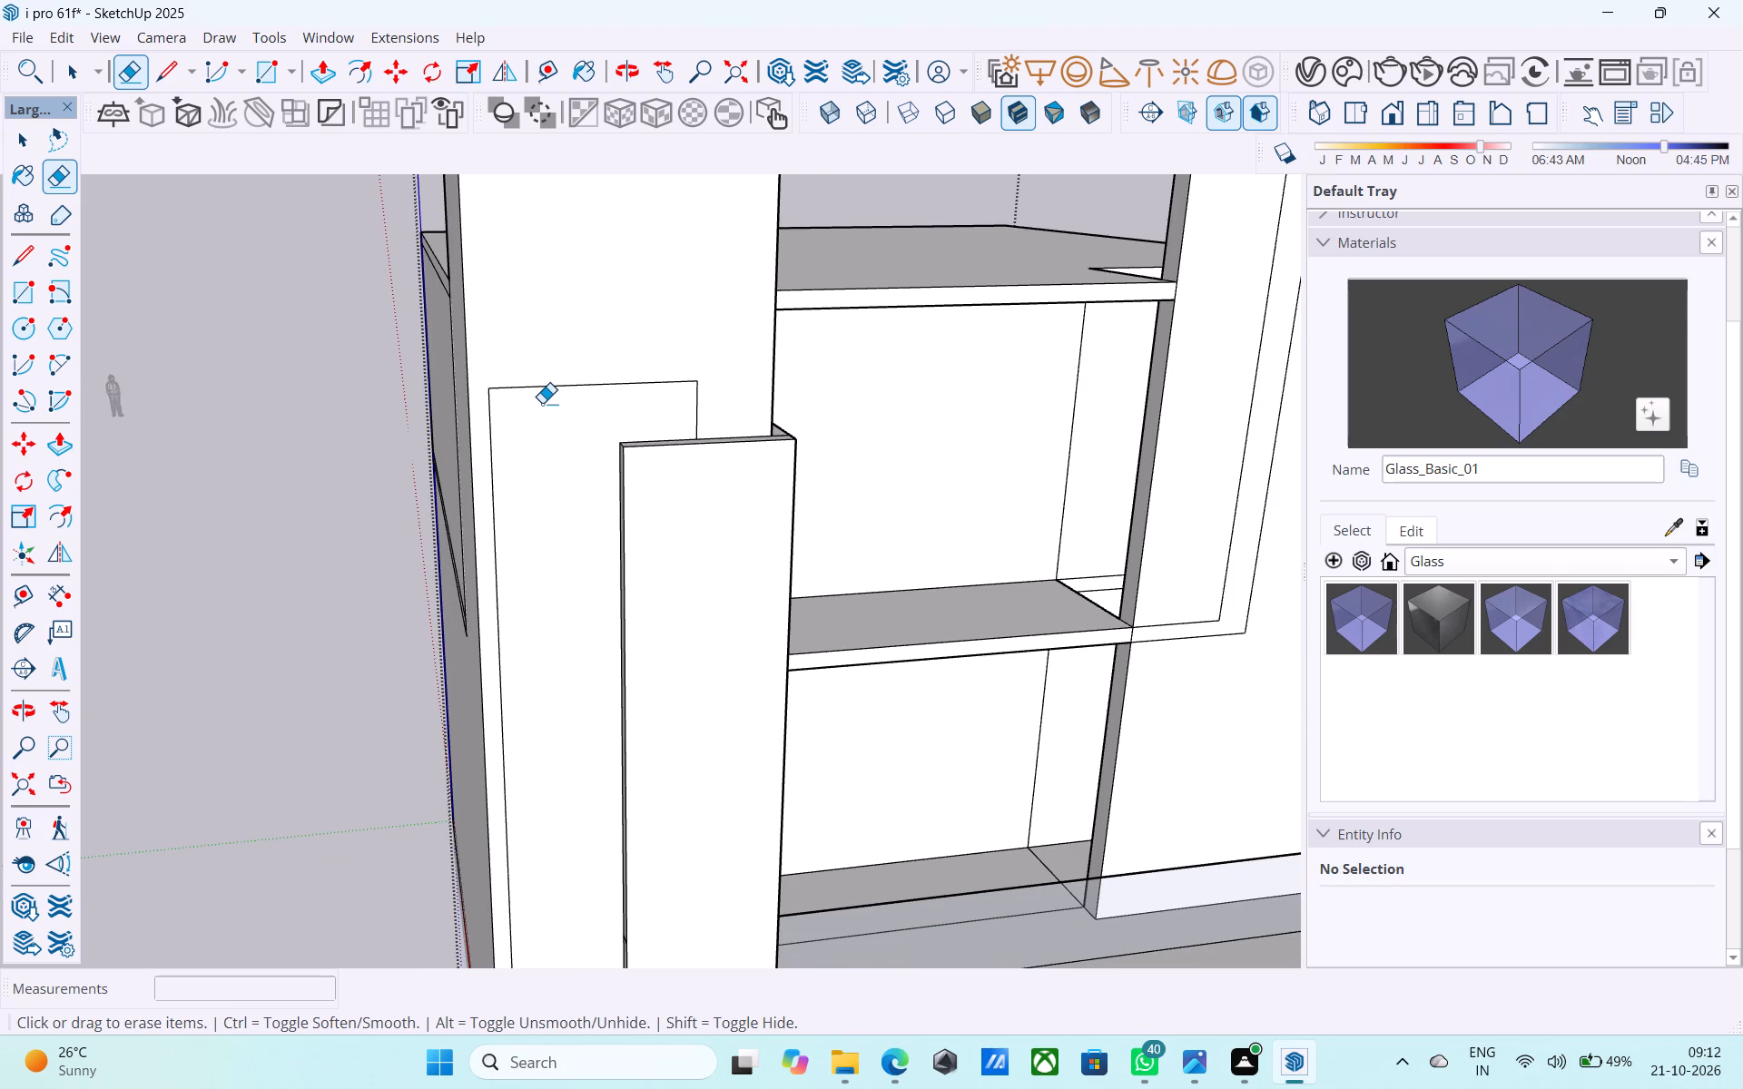
scroll(545, 417, "down", 1)
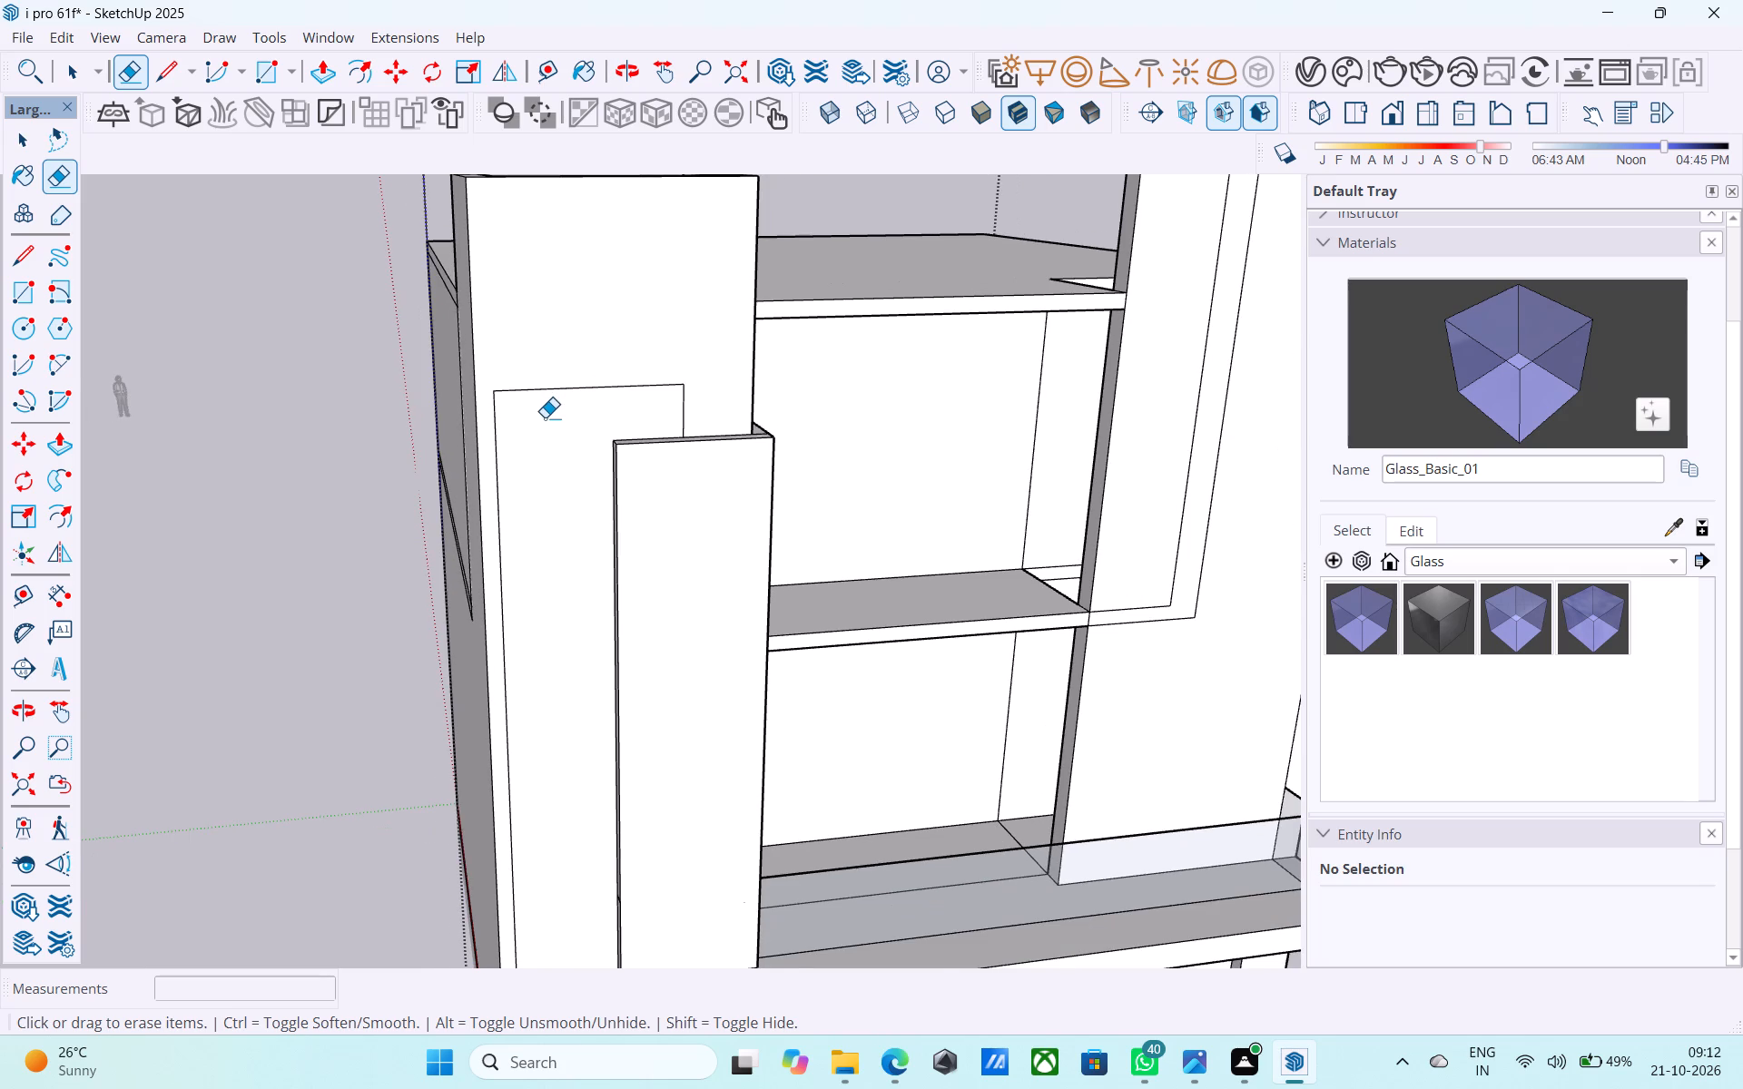
scroll(596, 482, "down", 3)
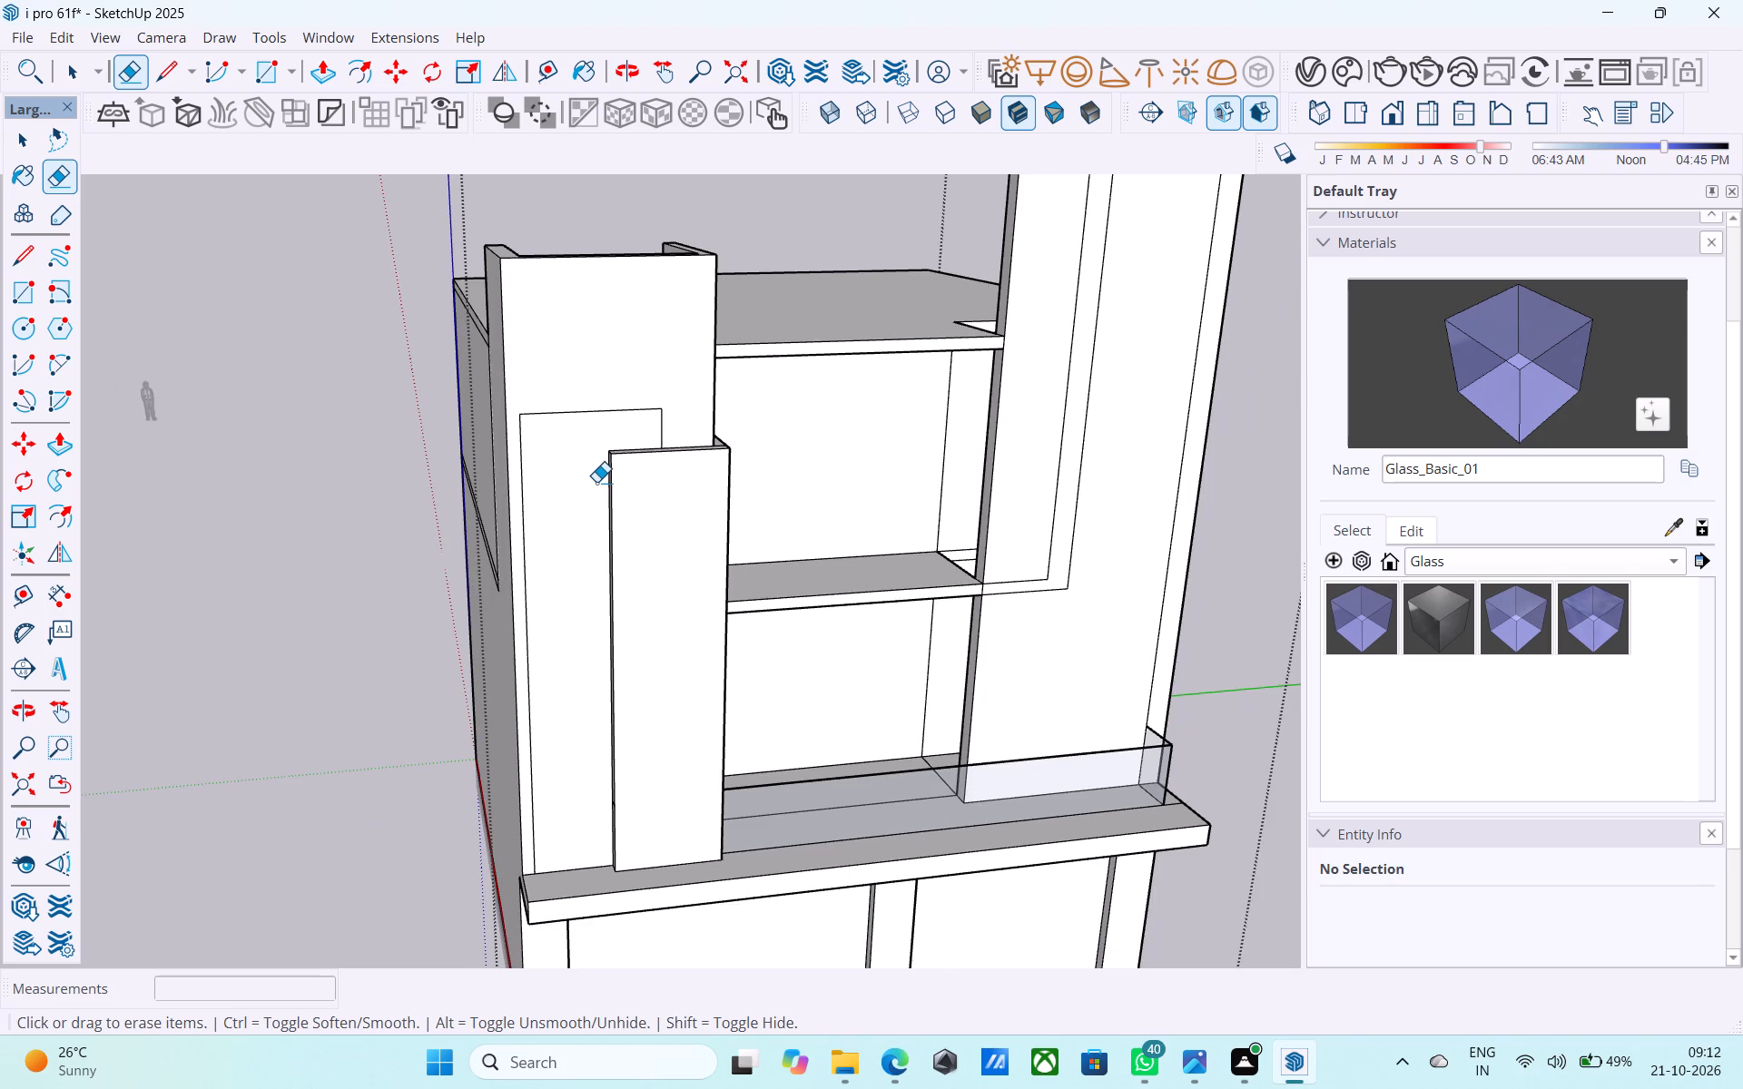
scroll(596, 482, "down", 1)
scroll(685, 614, "down", 3)
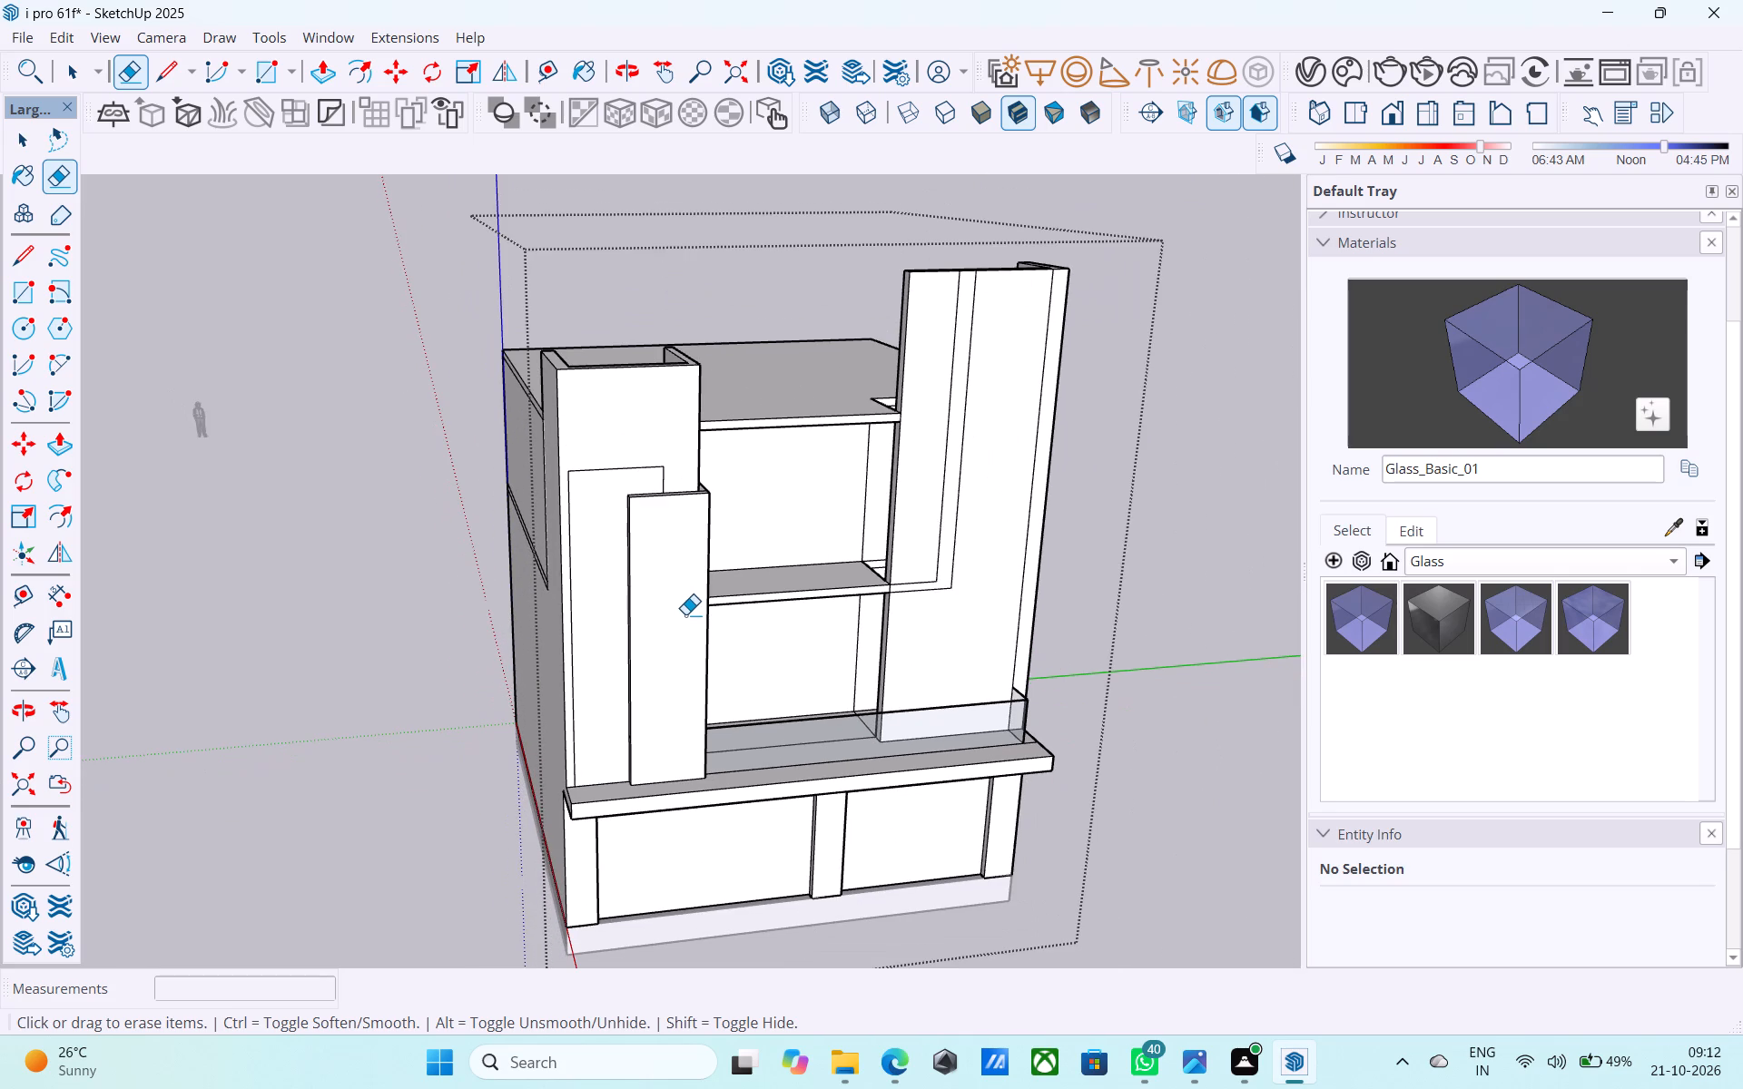
scroll(645, 662, "down", 3)
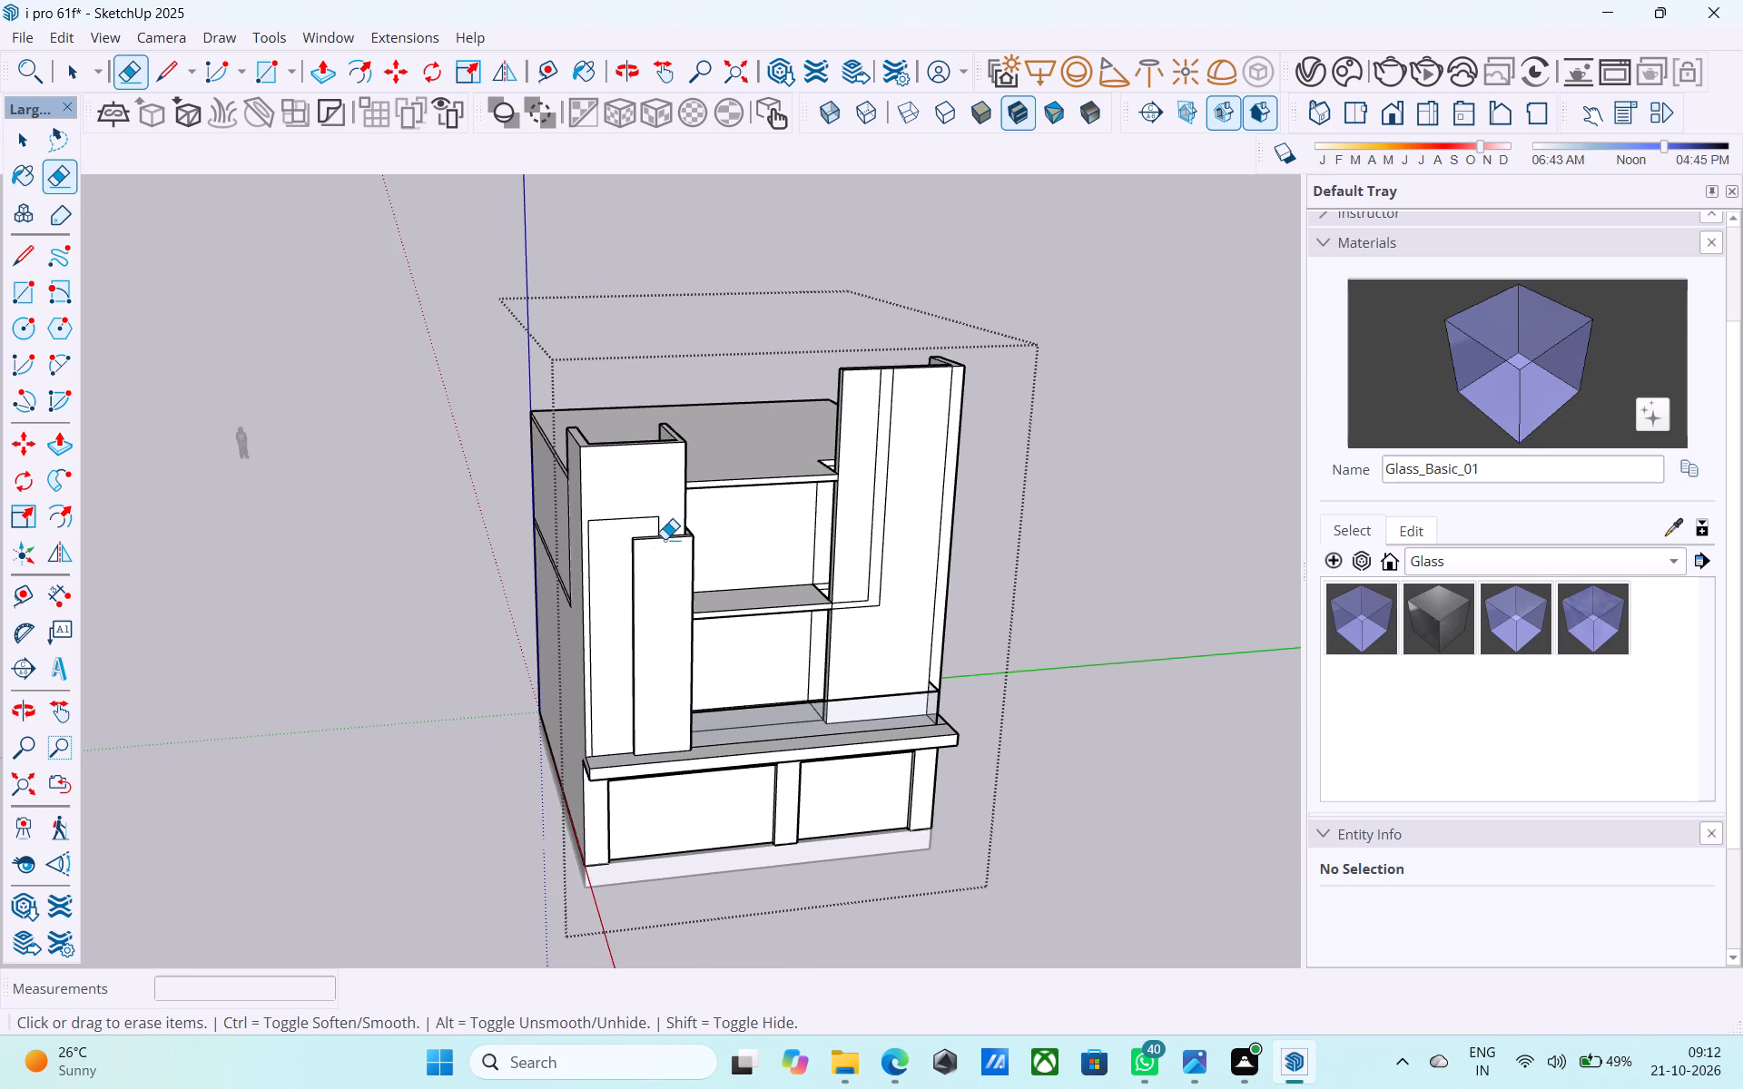
middle_click_drag(665, 529, 647, 471)
scroll(680, 728, "down", 2)
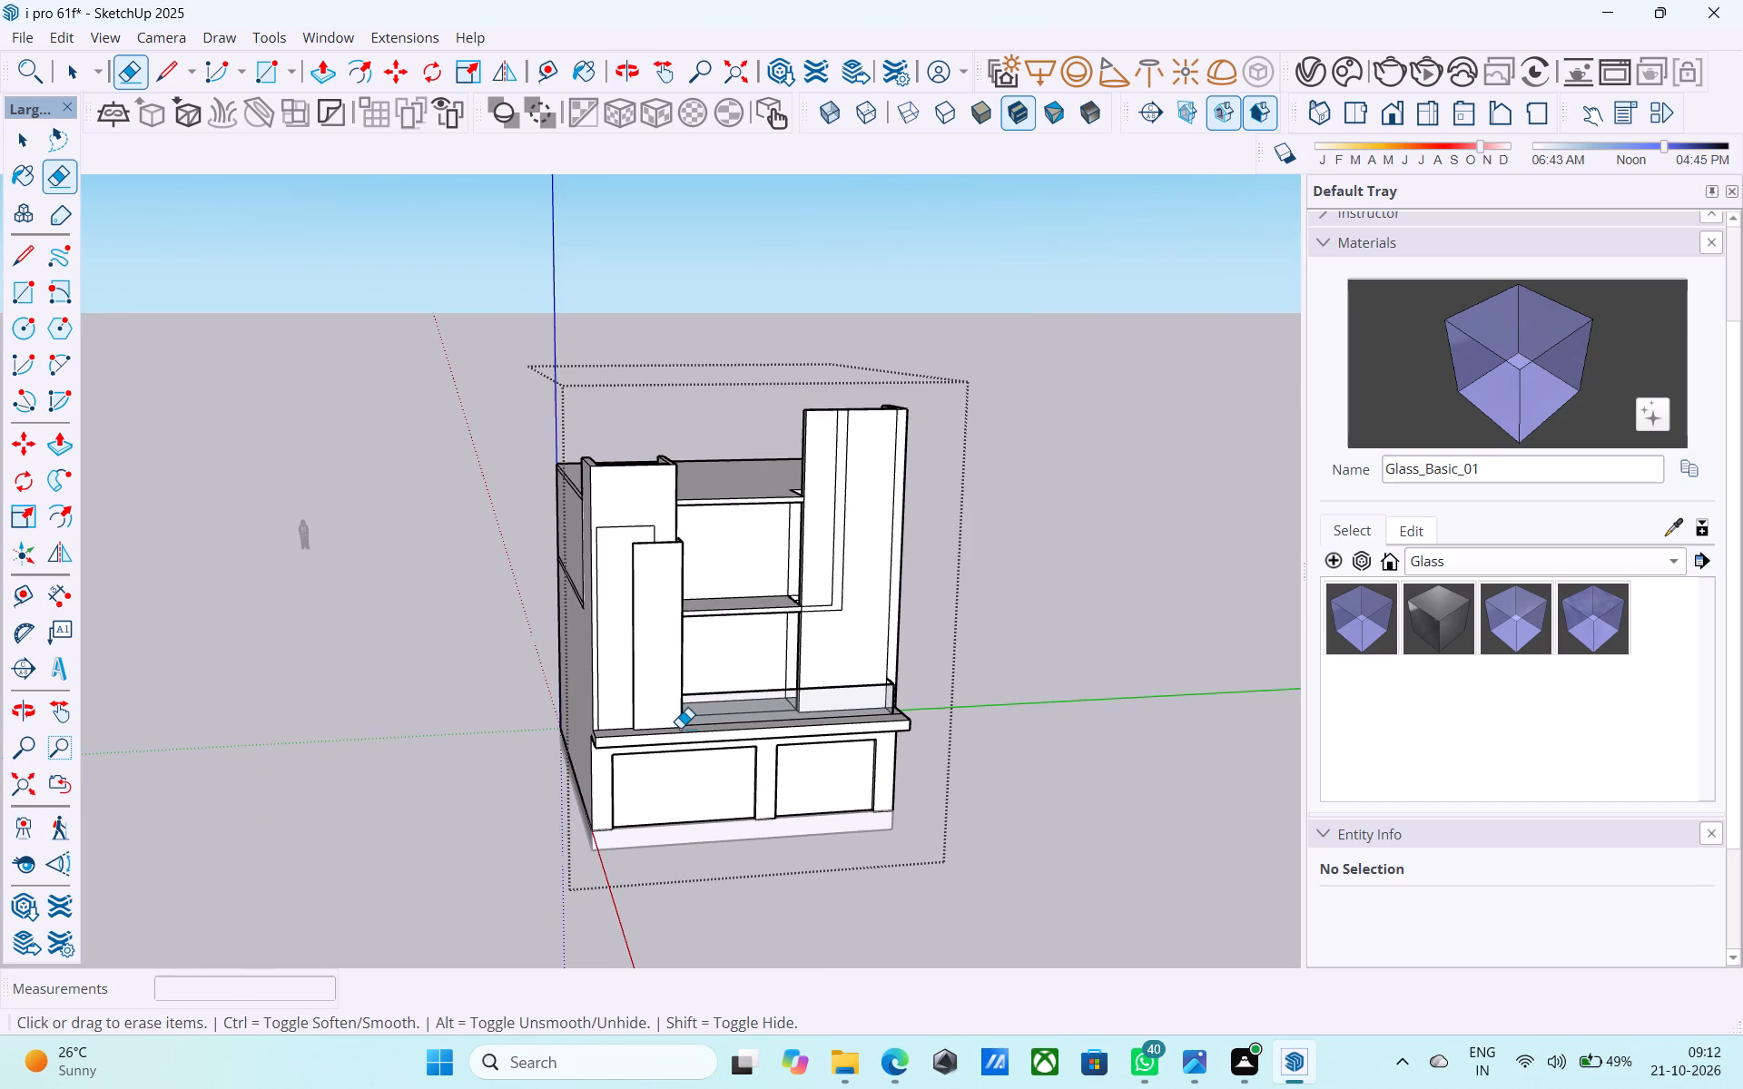
scroll(798, 713, "down", 1)
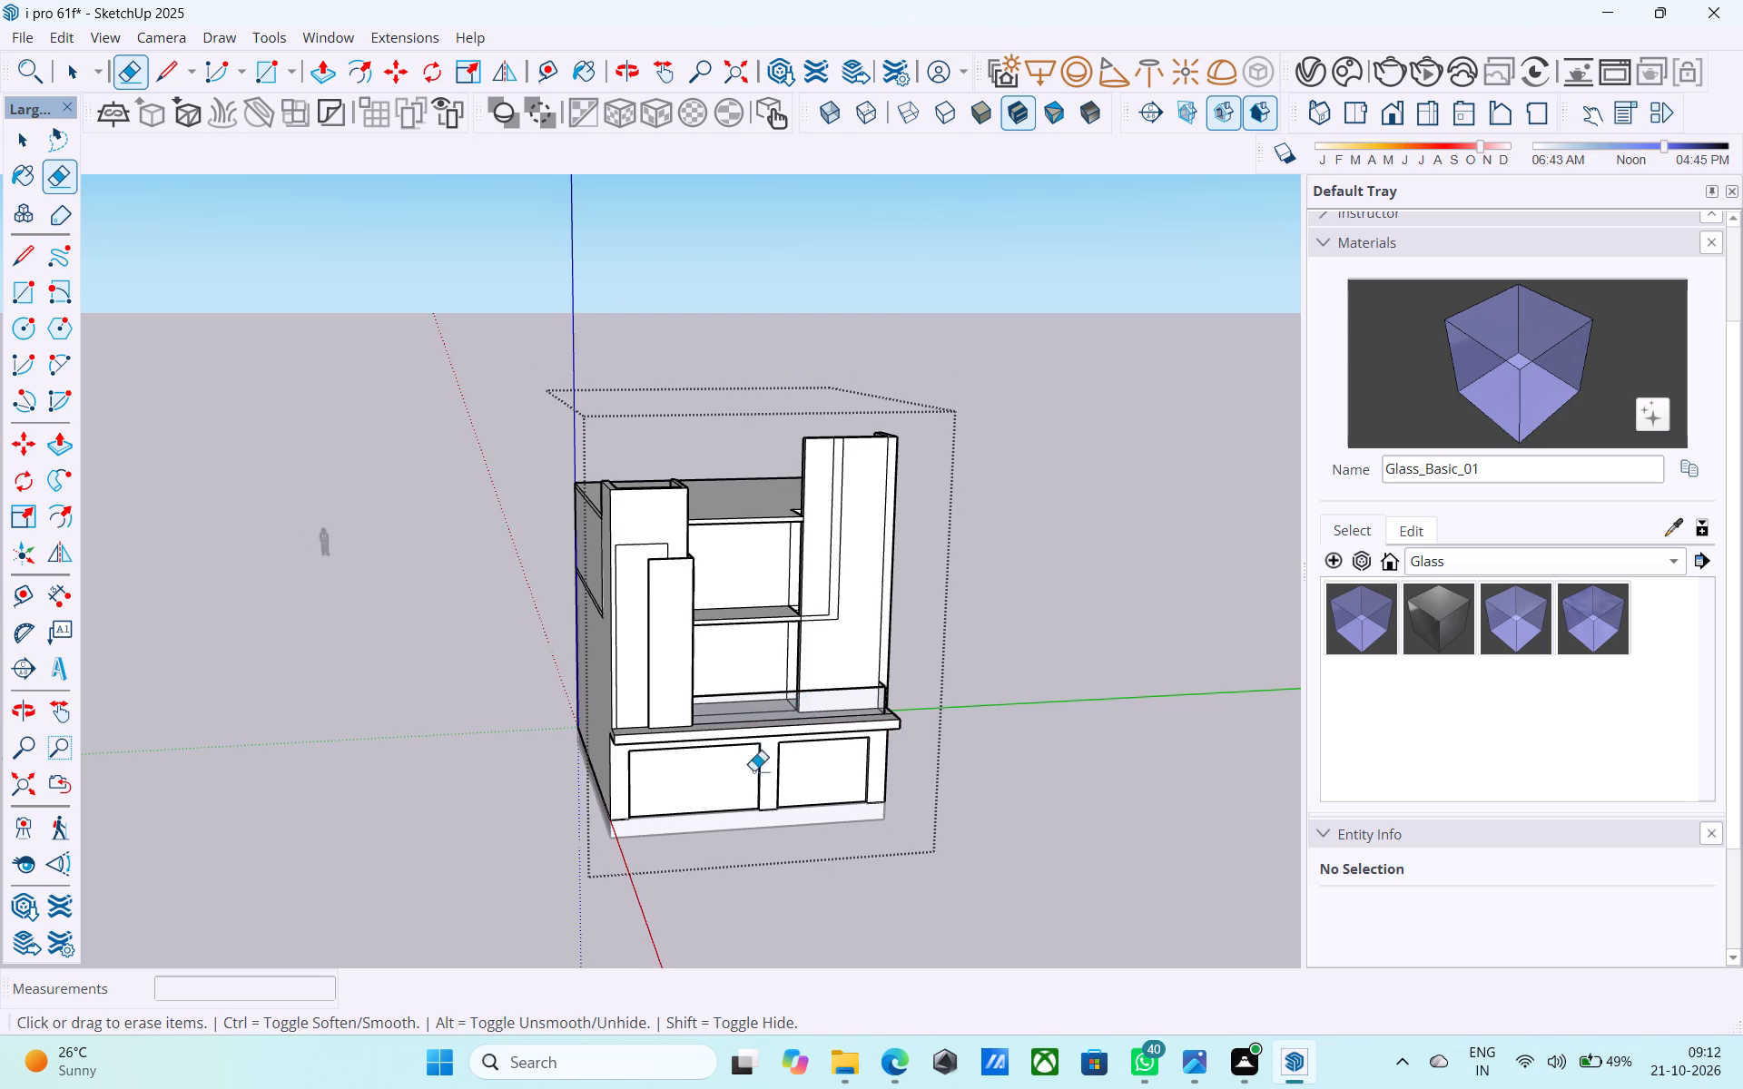
scroll(654, 837, "down", 2)
middle_click_drag(606, 648, 600, 625)
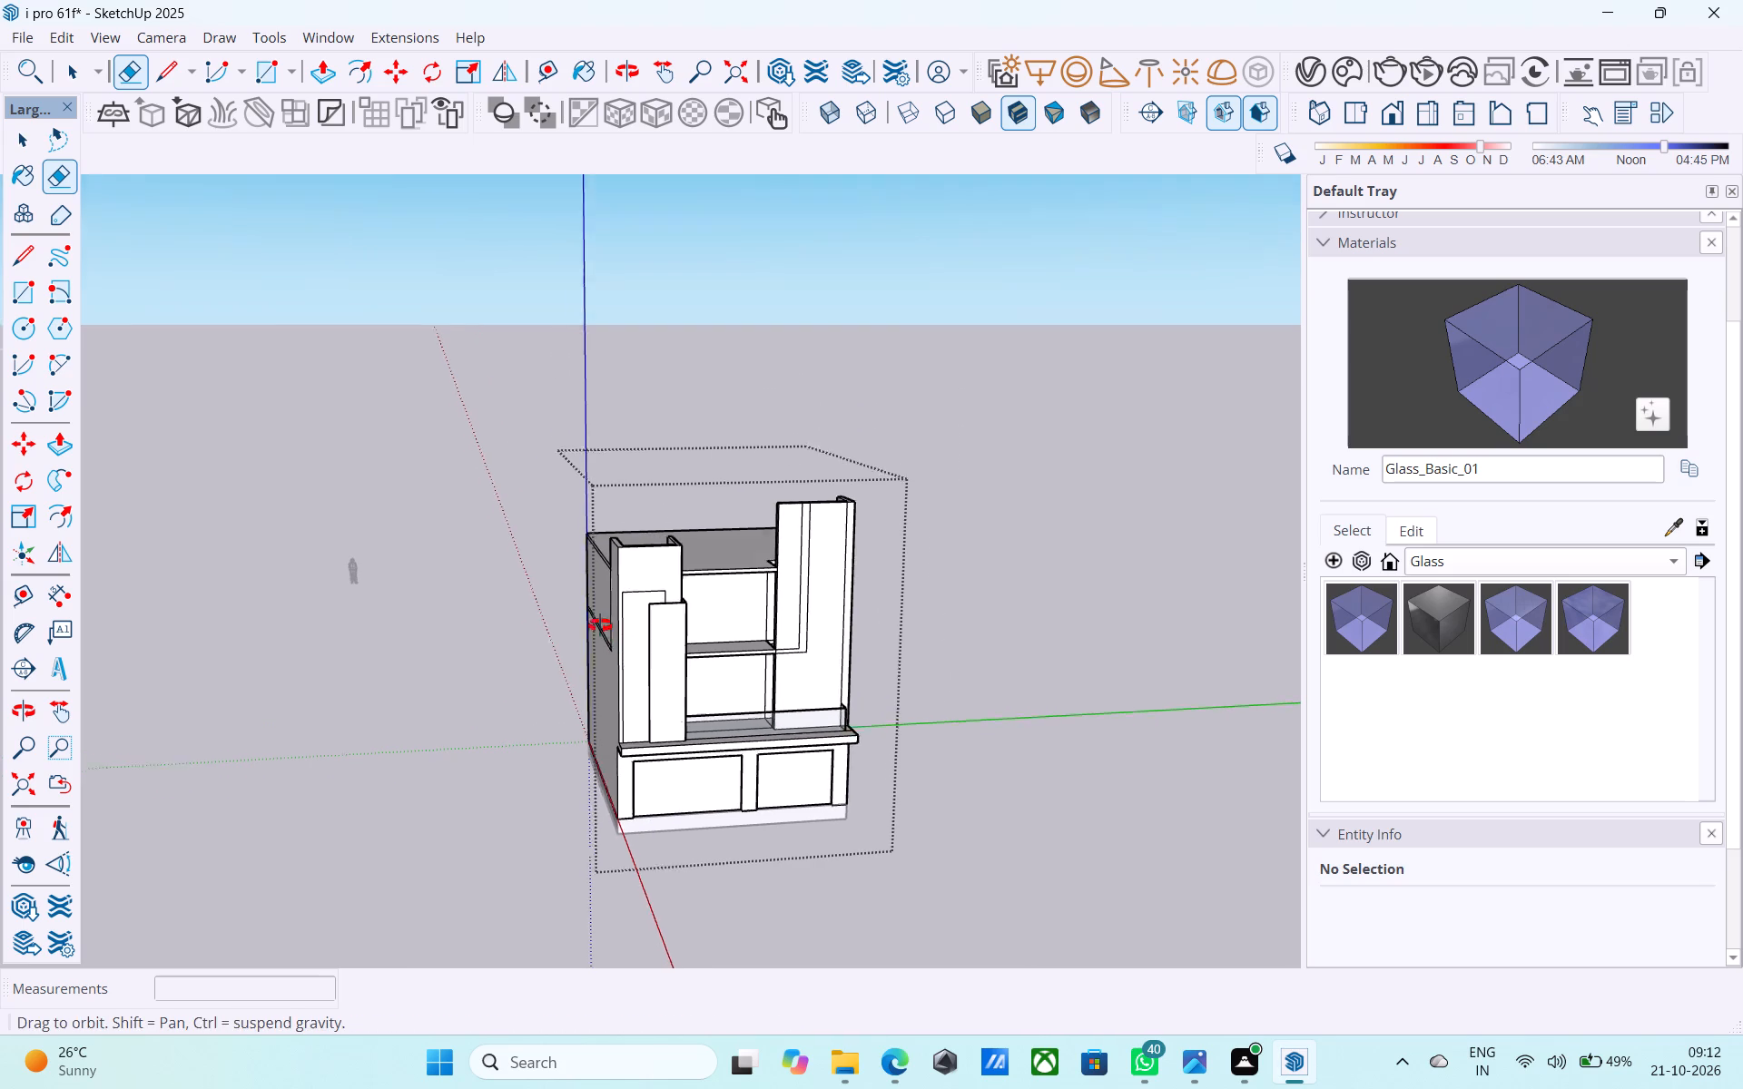
middle_click_drag(600, 625, 560, 523)
scroll(600, 481, "up", 4)
middle_click_drag(597, 479, 565, 475)
scroll(565, 475, "up", 3)
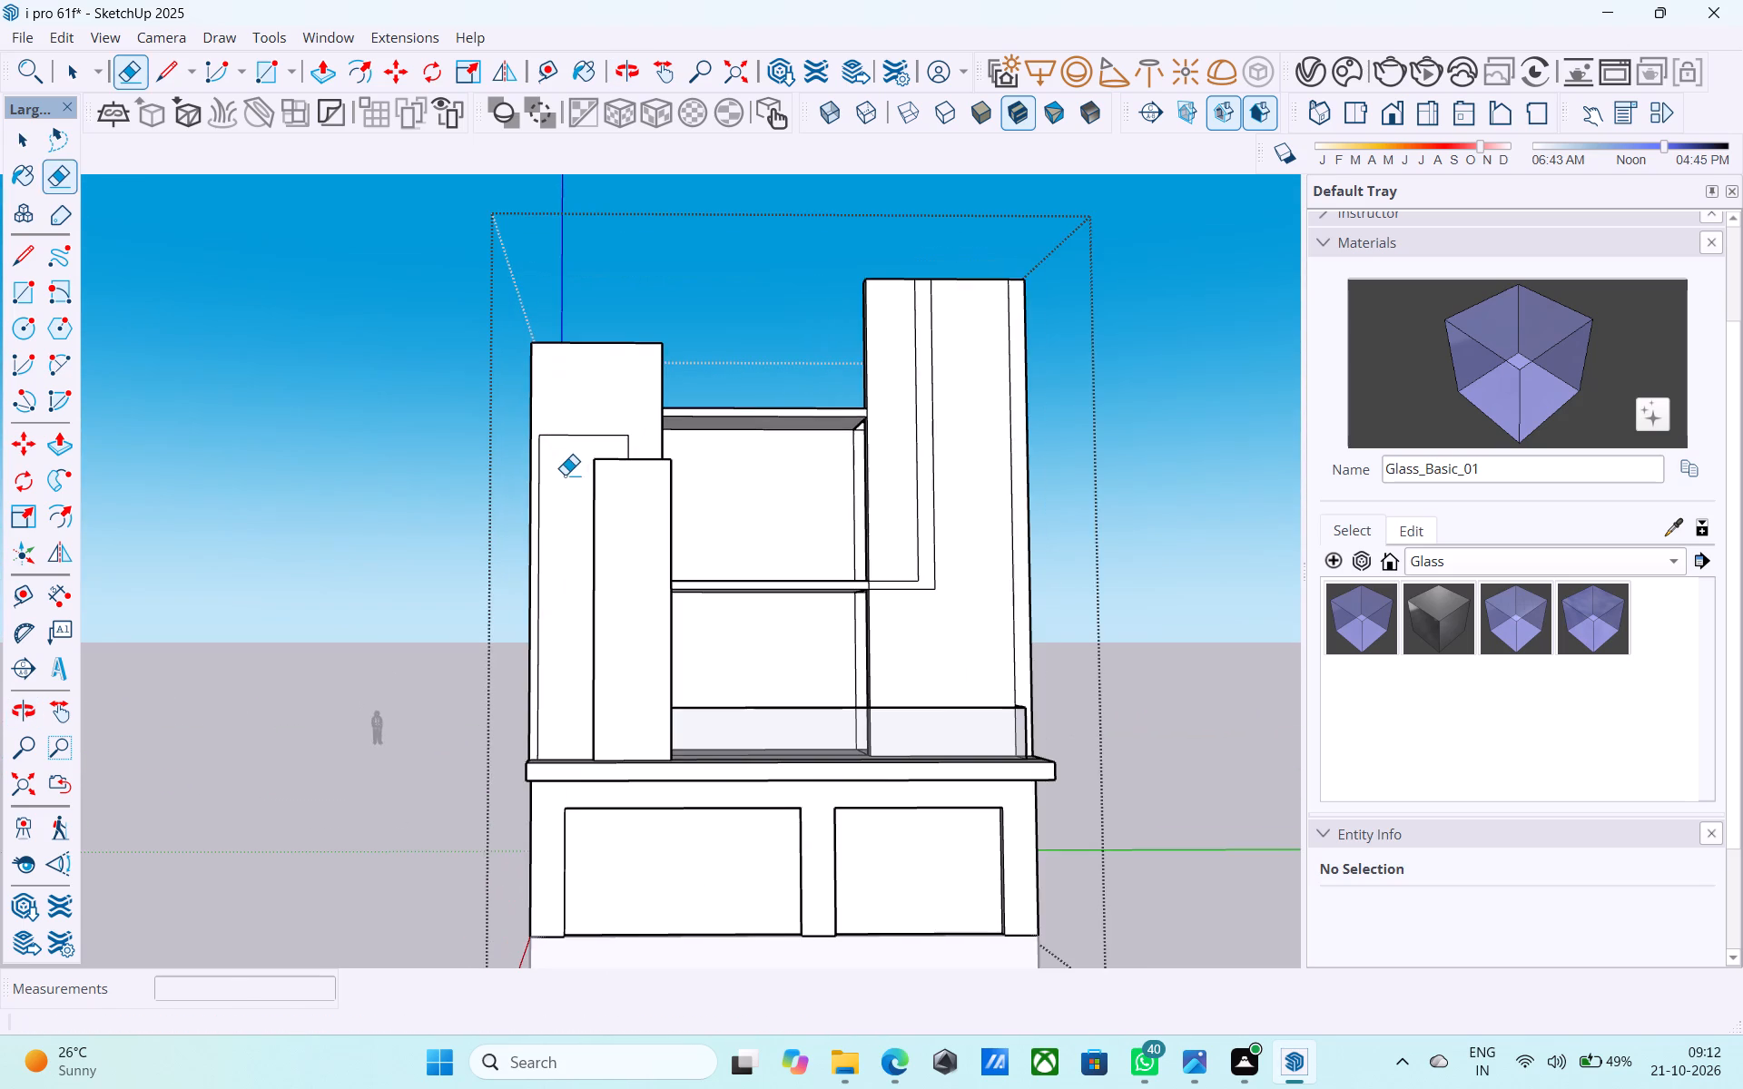
middle_click_drag(568, 501, 625, 497)
scroll(660, 623, "up", 3)
middle_click_drag(640, 665, 573, 683)
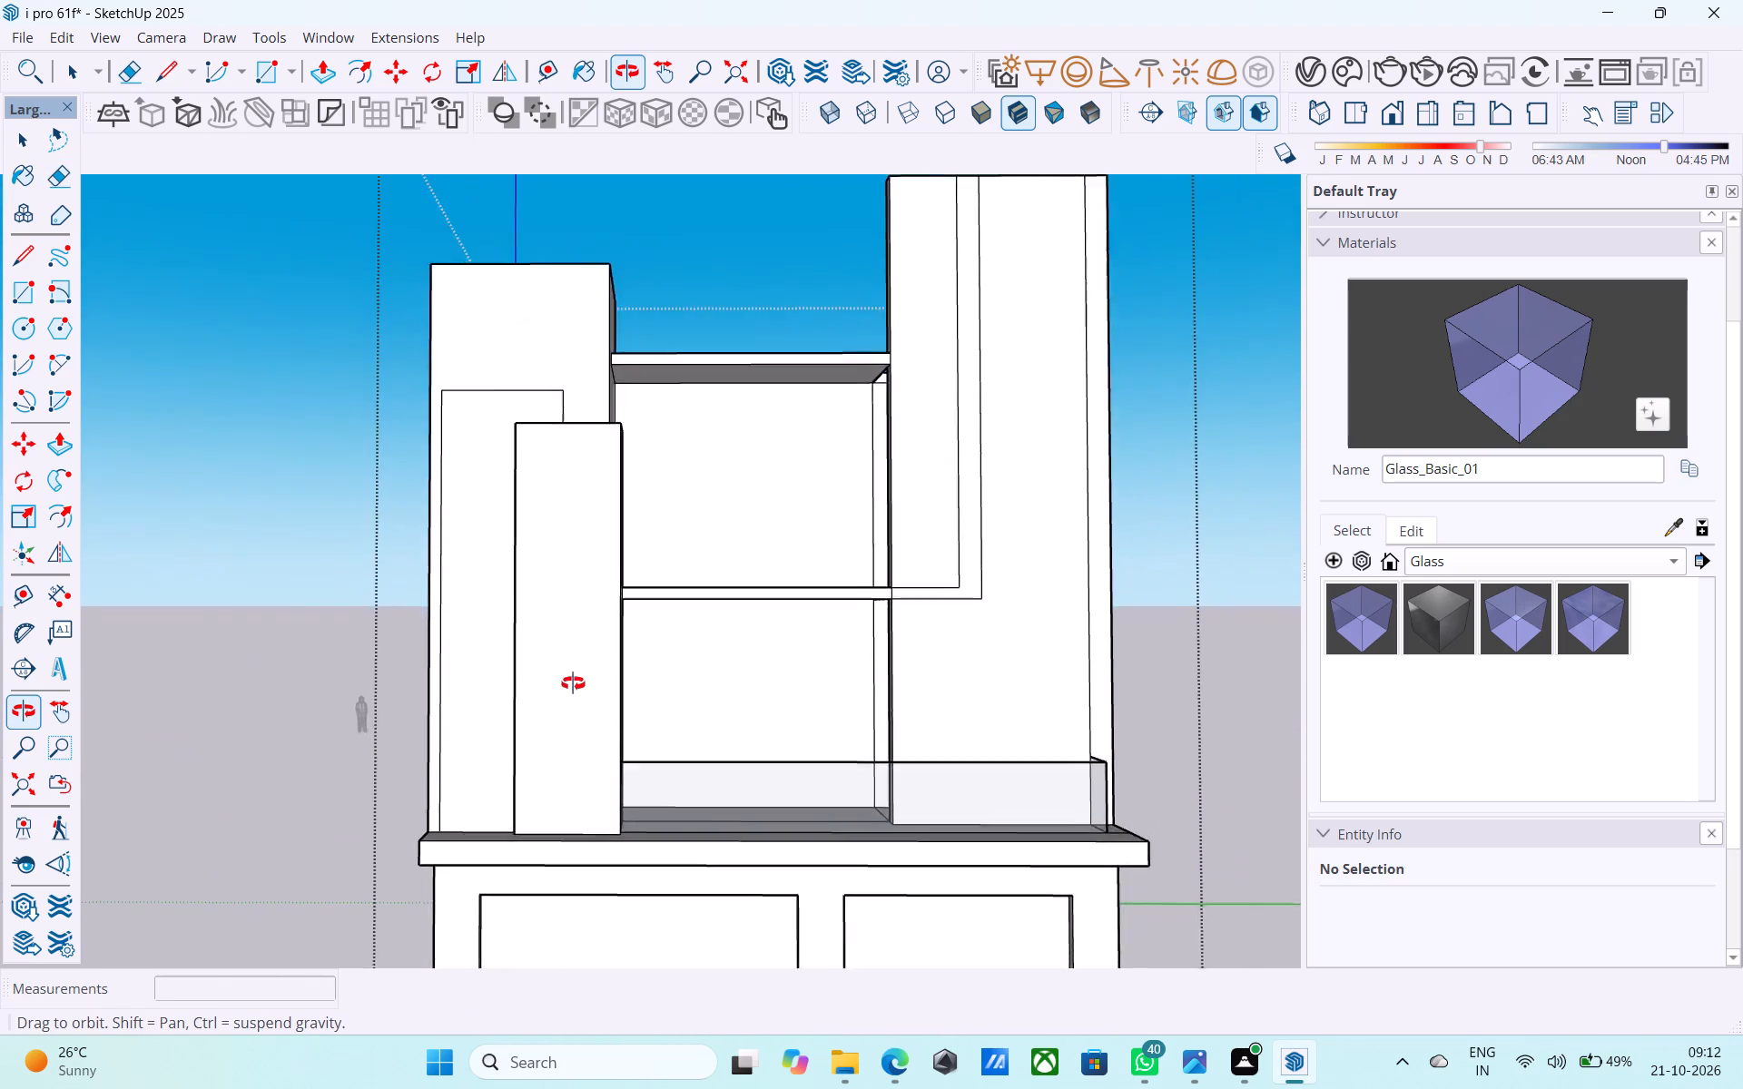
middle_click_drag(573, 683, 675, 724)
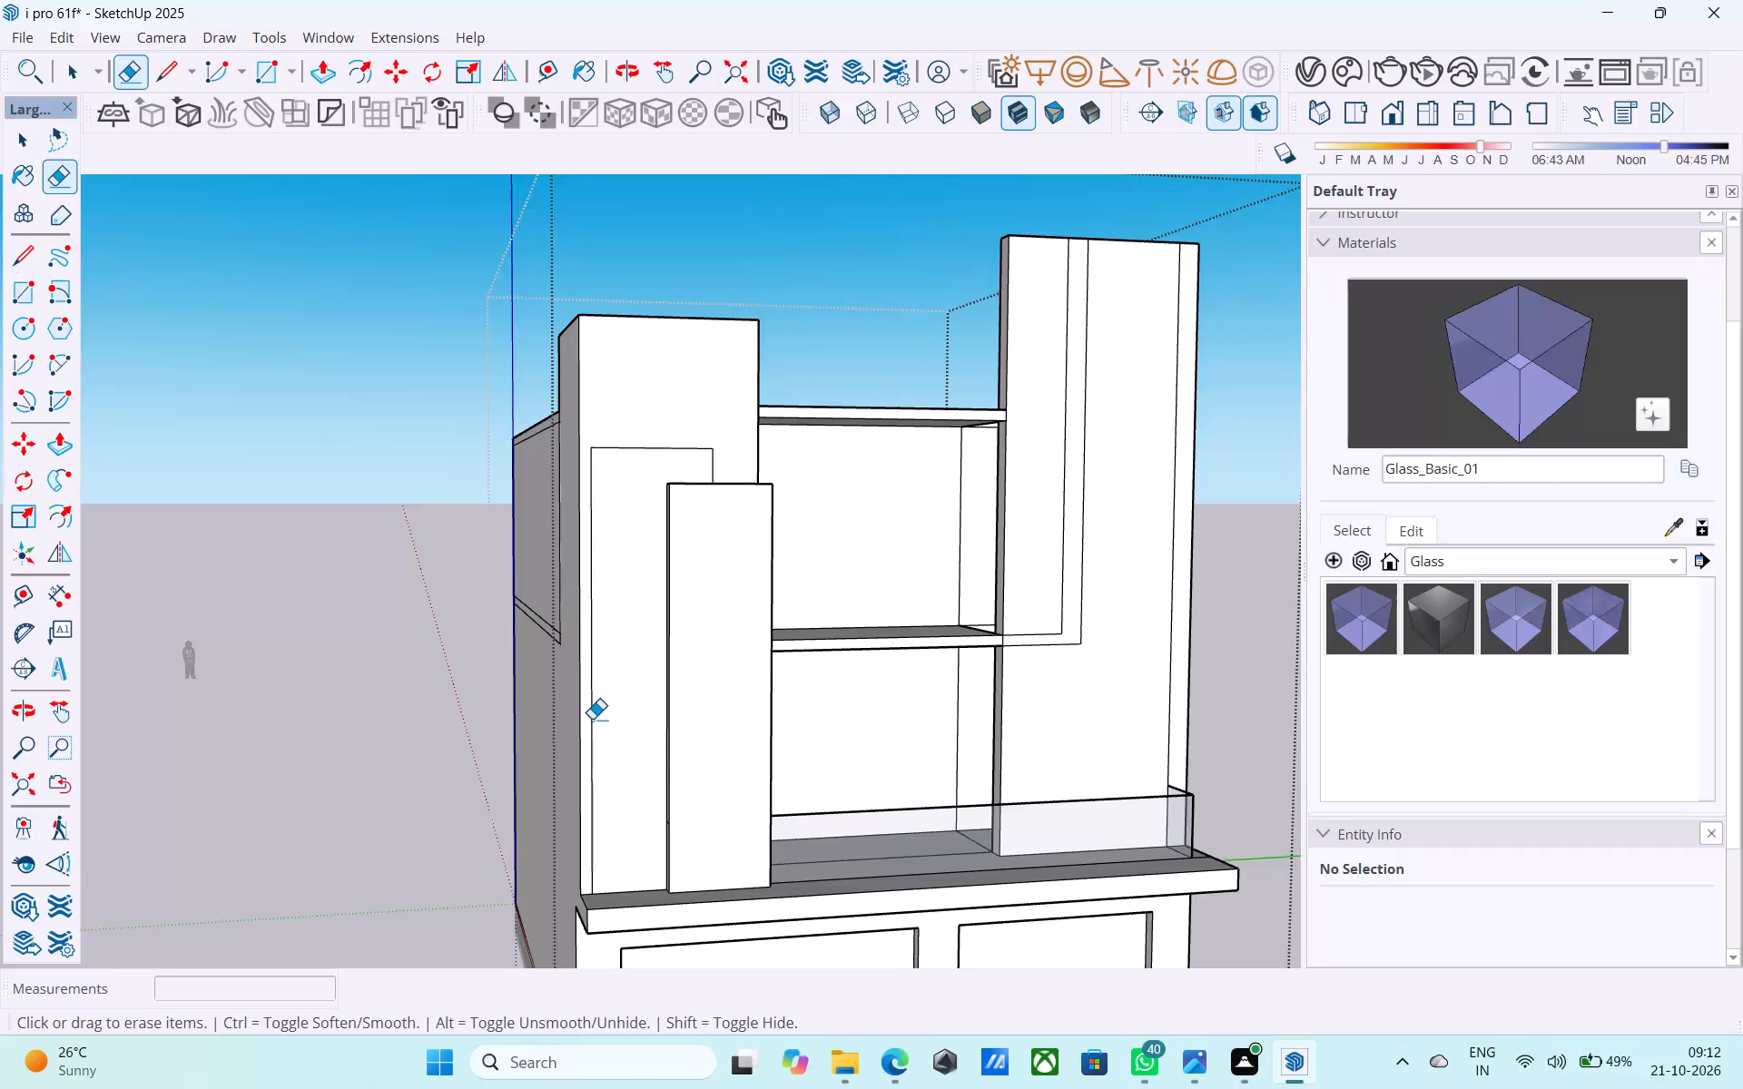
Draw a 13' line down along the inset vertical line from the outline's upper outer corner.
key("l")
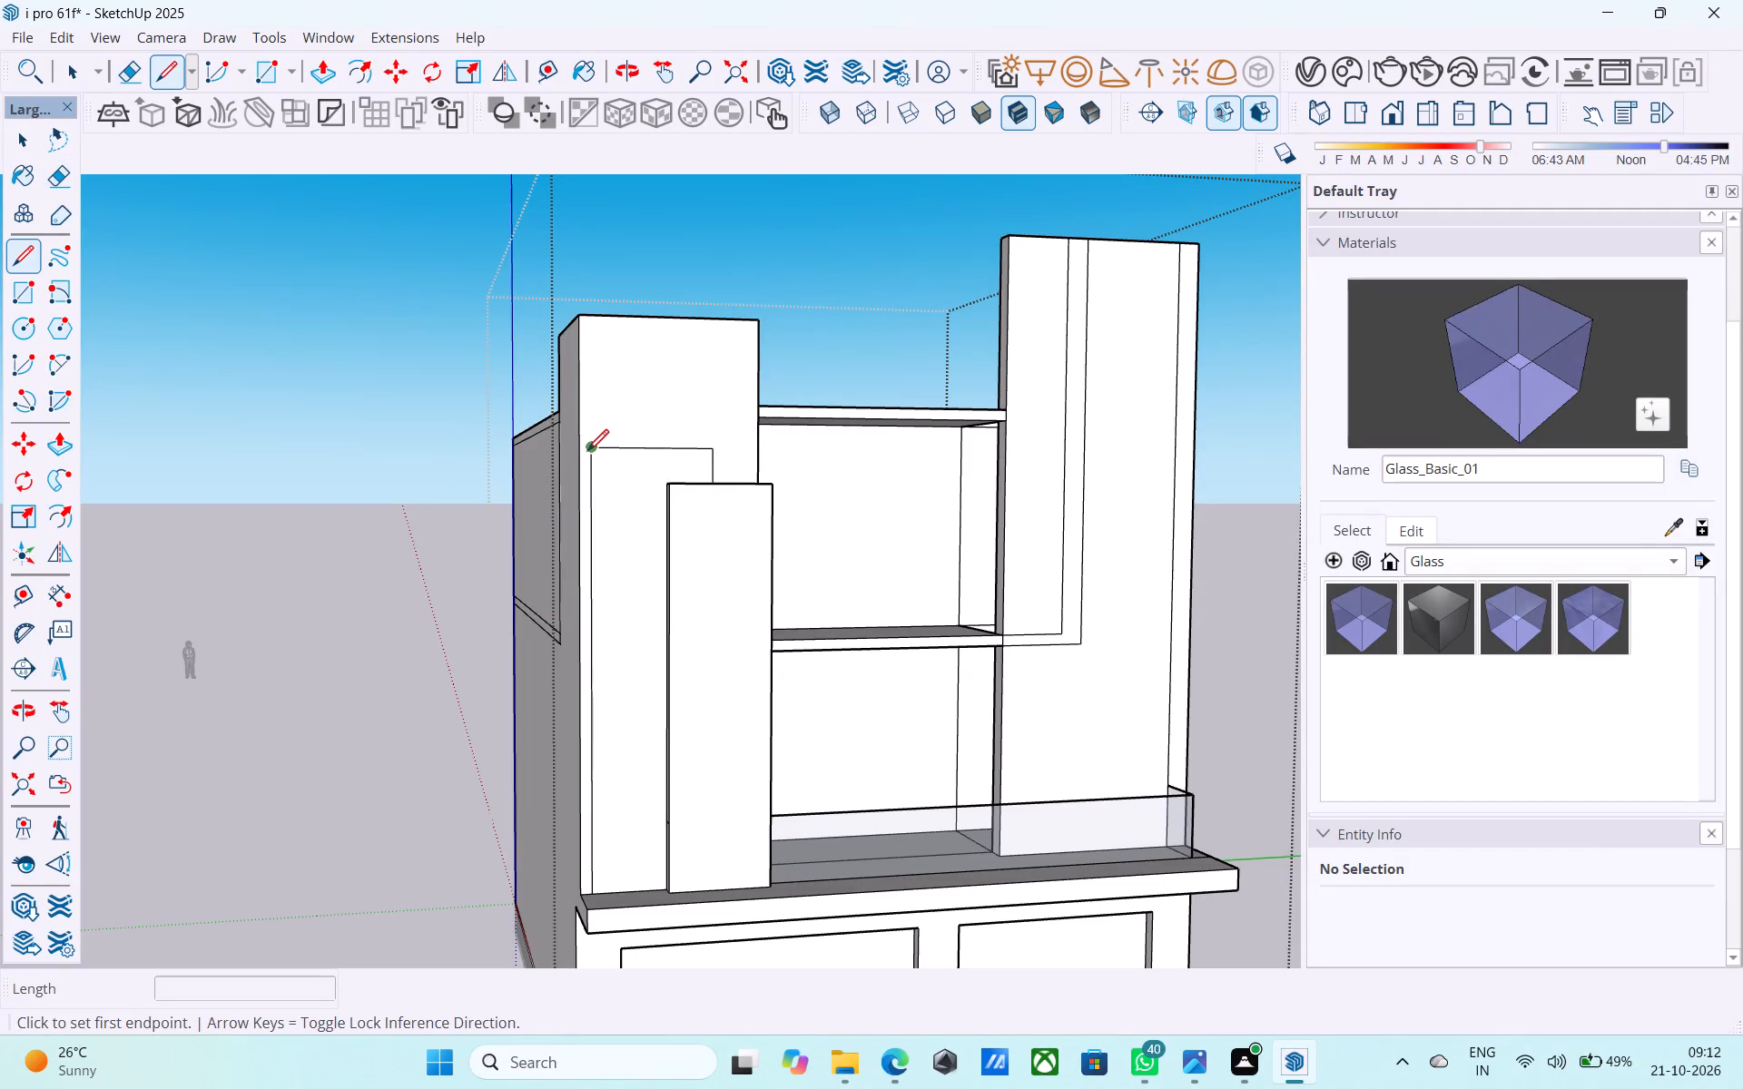
left_click(587, 451)
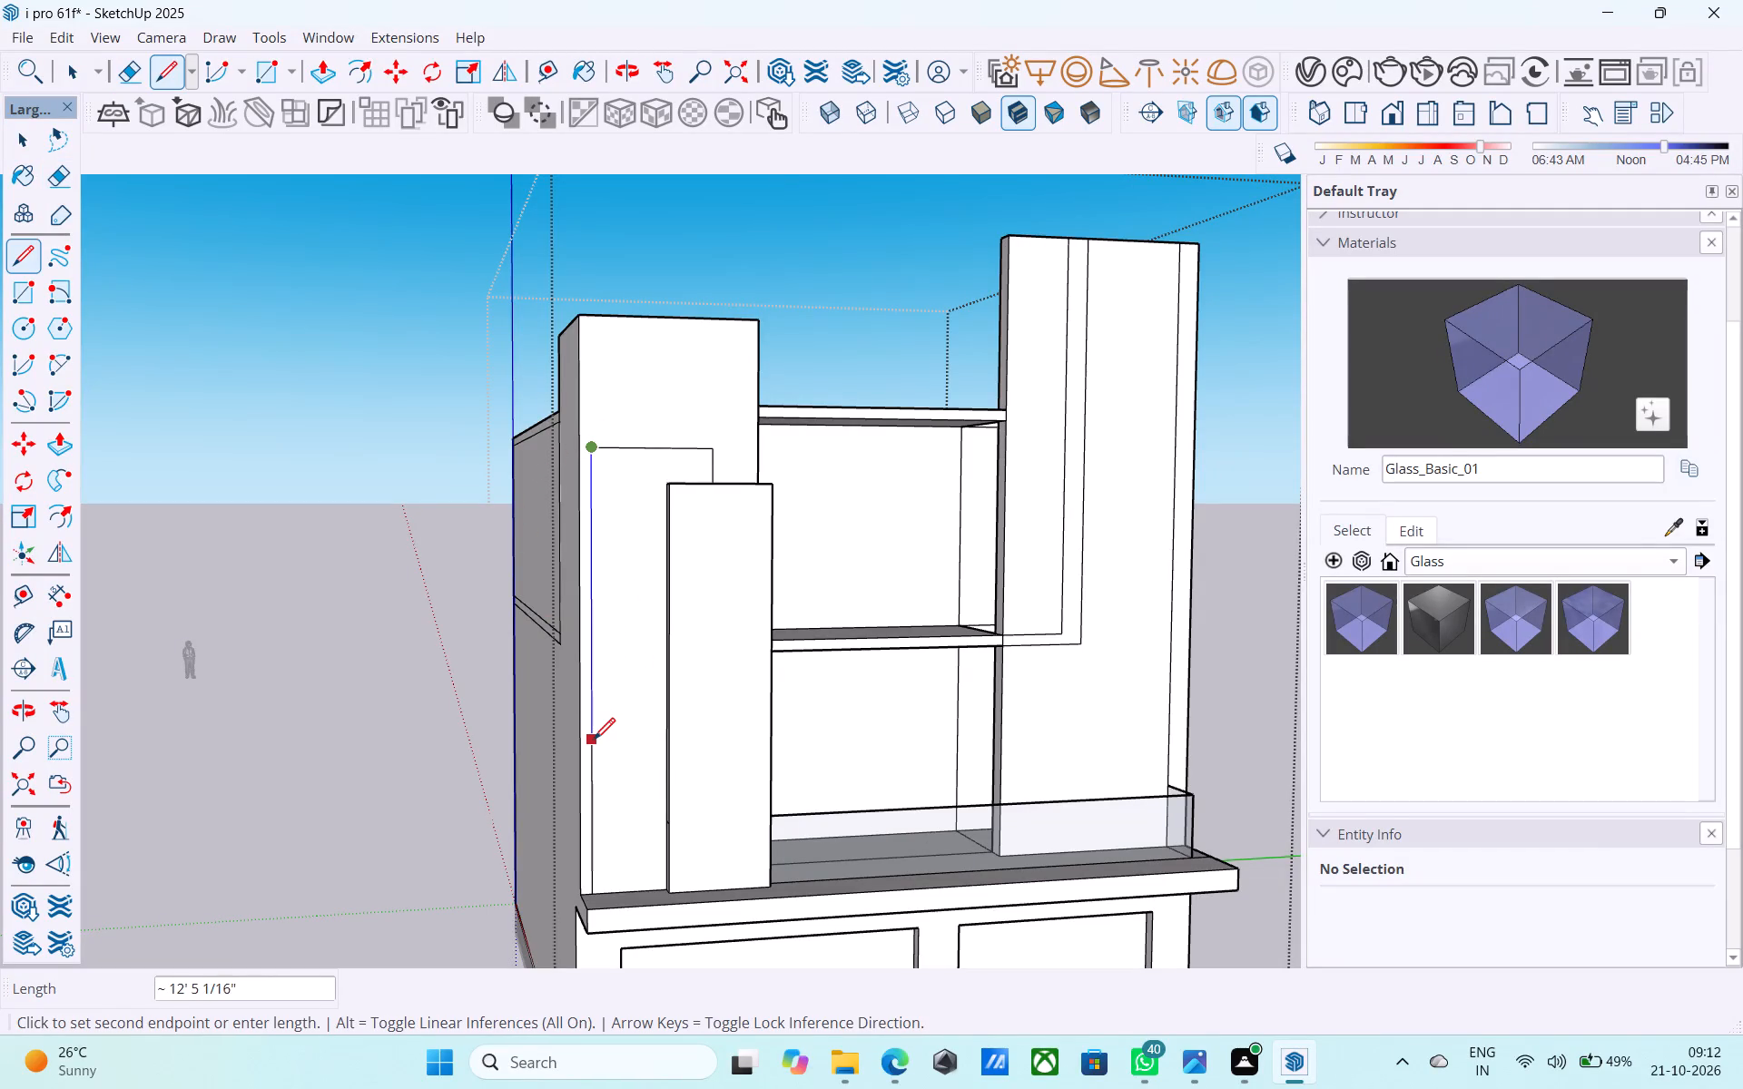
middle_click_drag(594, 750, 356, 709)
scroll(337, 711, "up", 2)
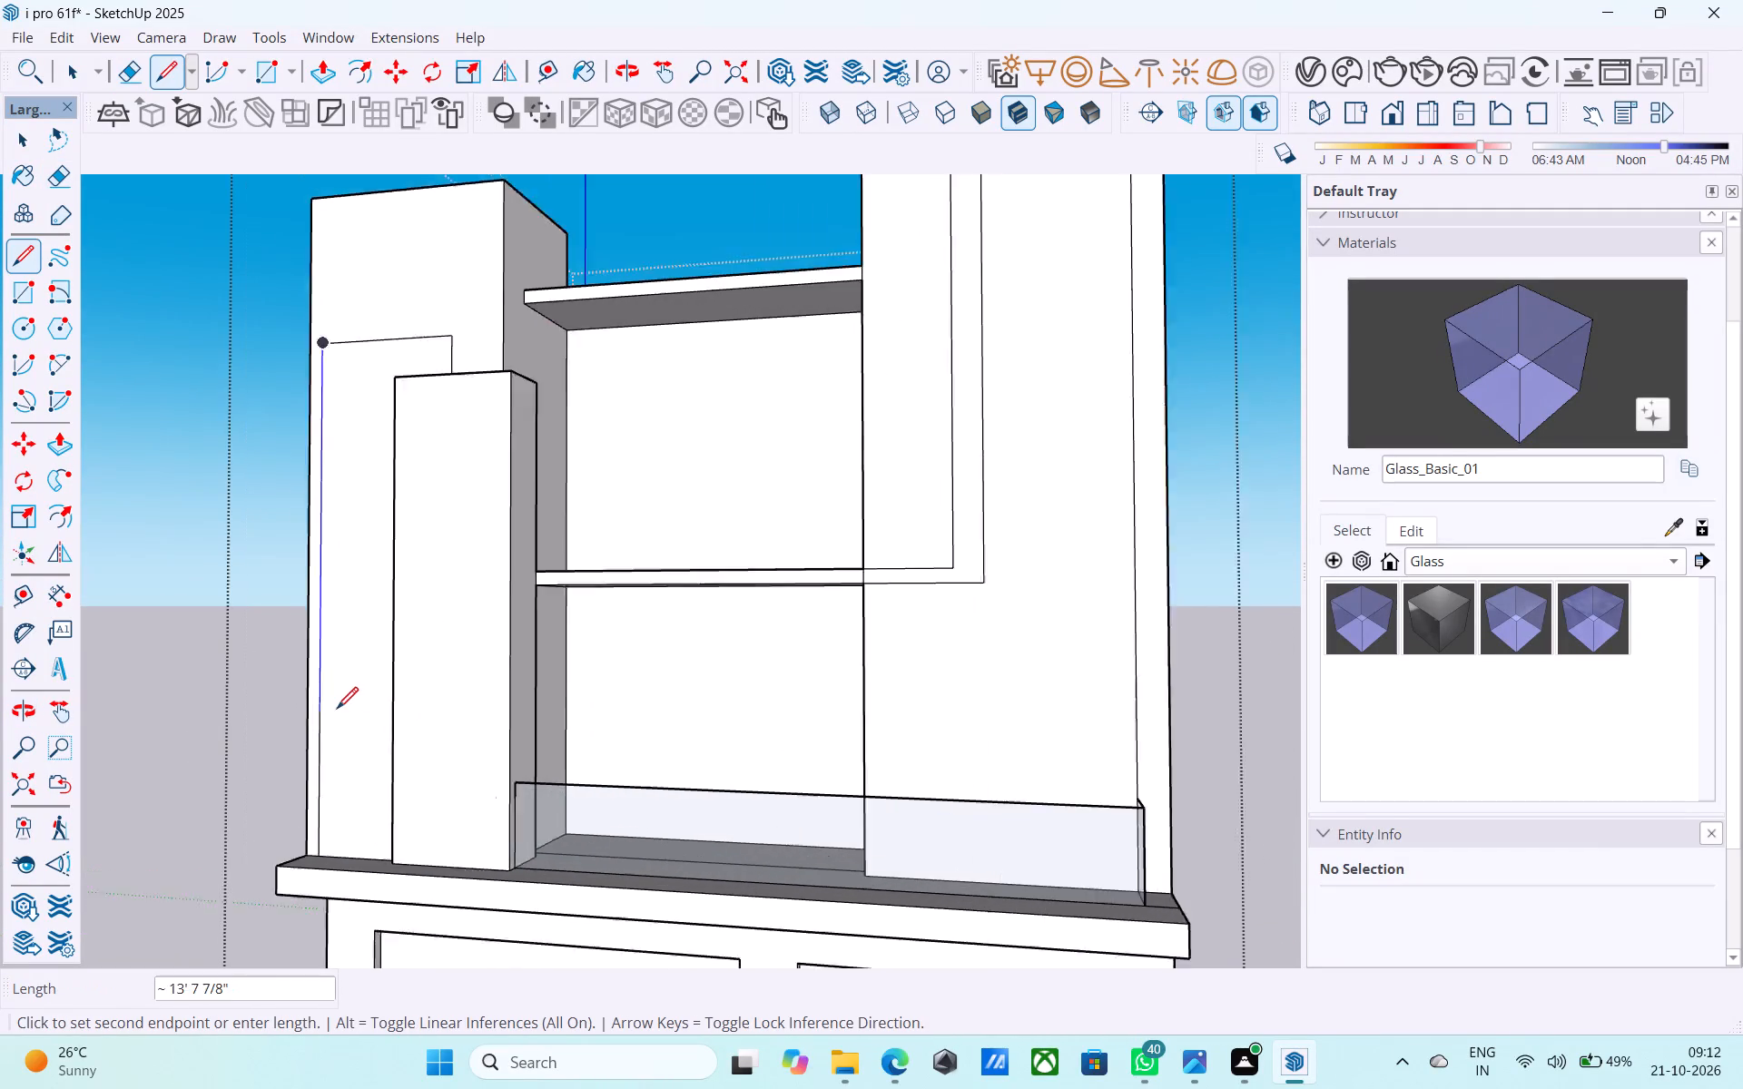
scroll(337, 711, "up", 2)
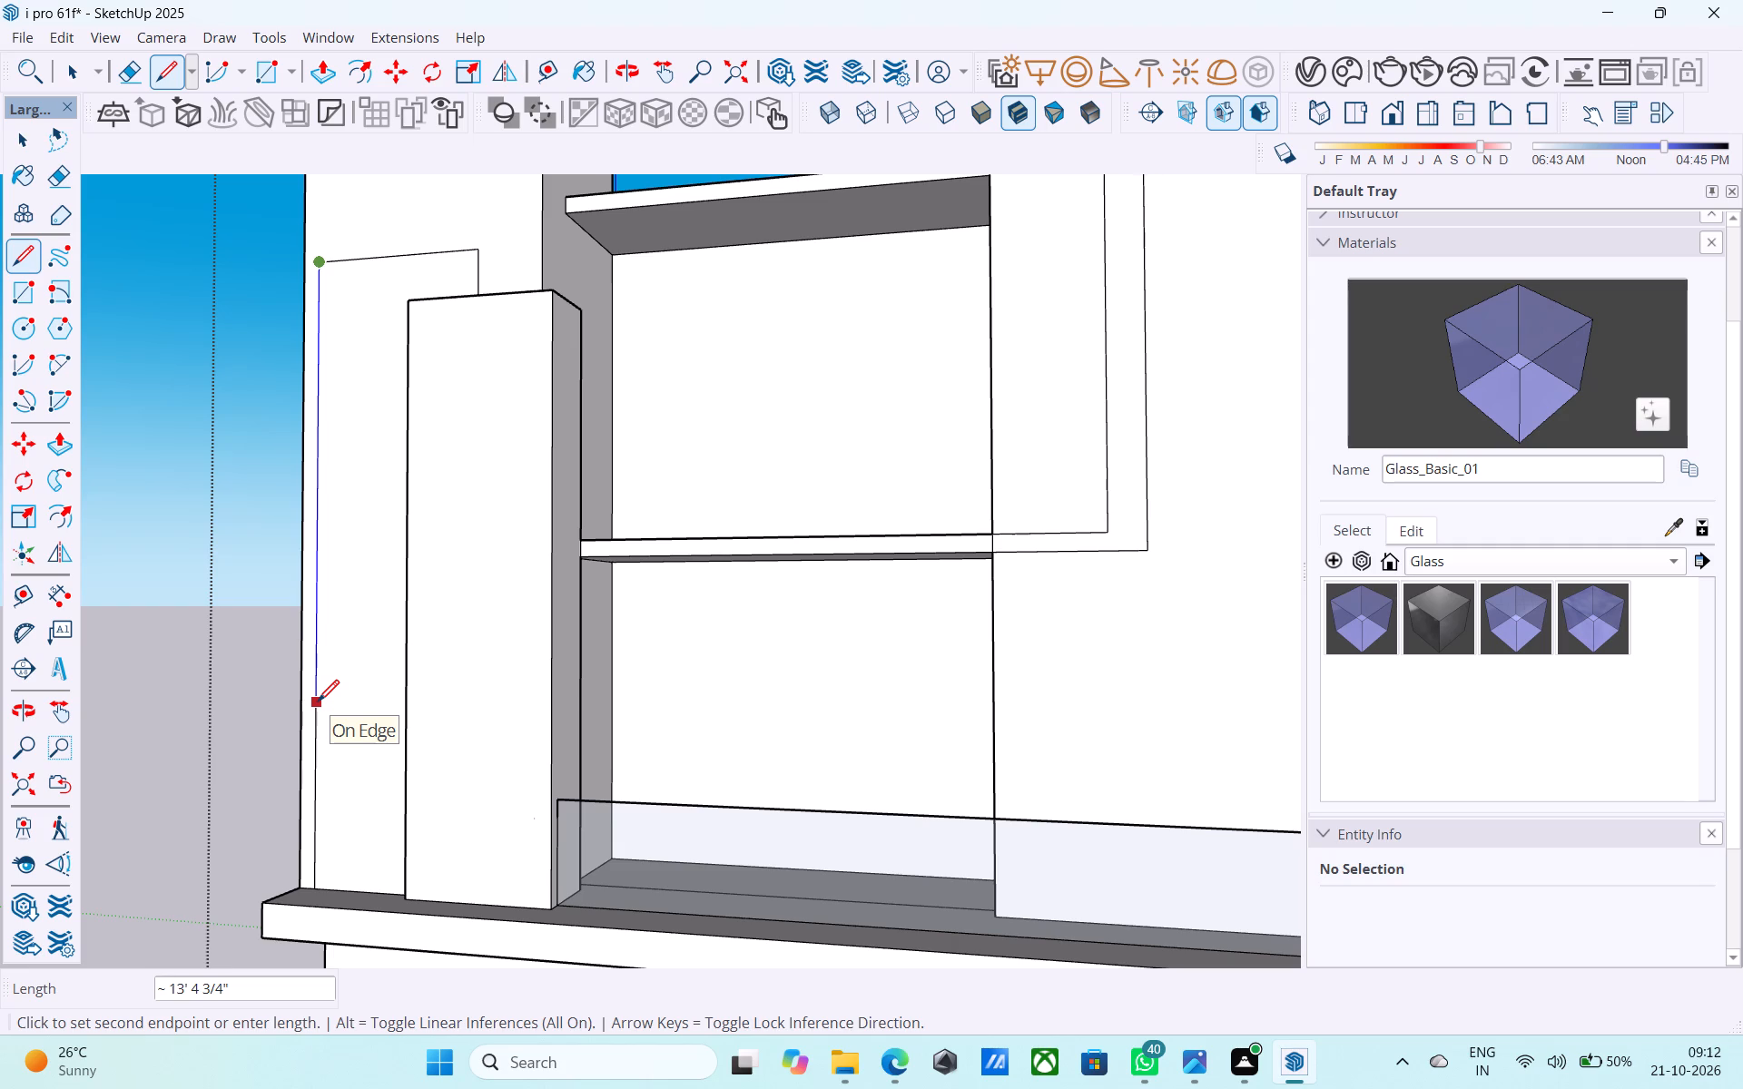
type("13'")
key("Return")
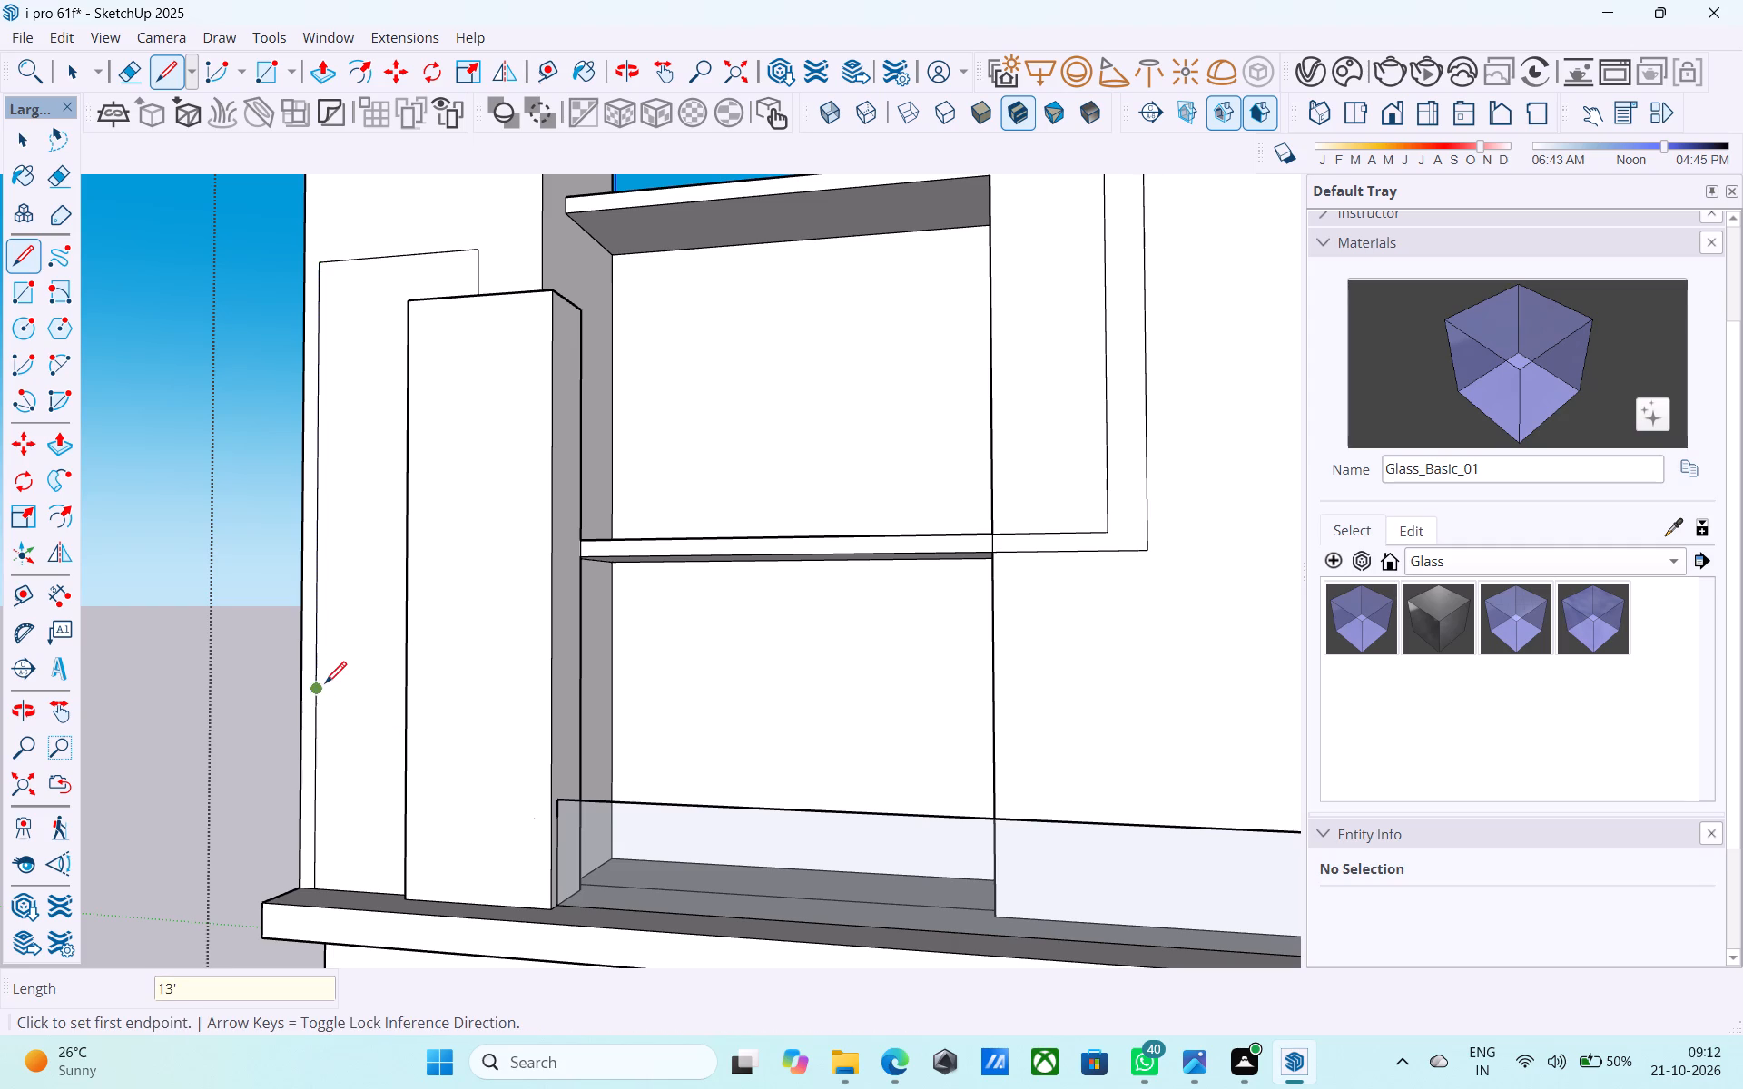
Draw a 3' 3" horizontal line from the lower end of the 13' line across to the projecting strip's side.
left_click(312, 690)
middle_click_drag(360, 699, 432, 712)
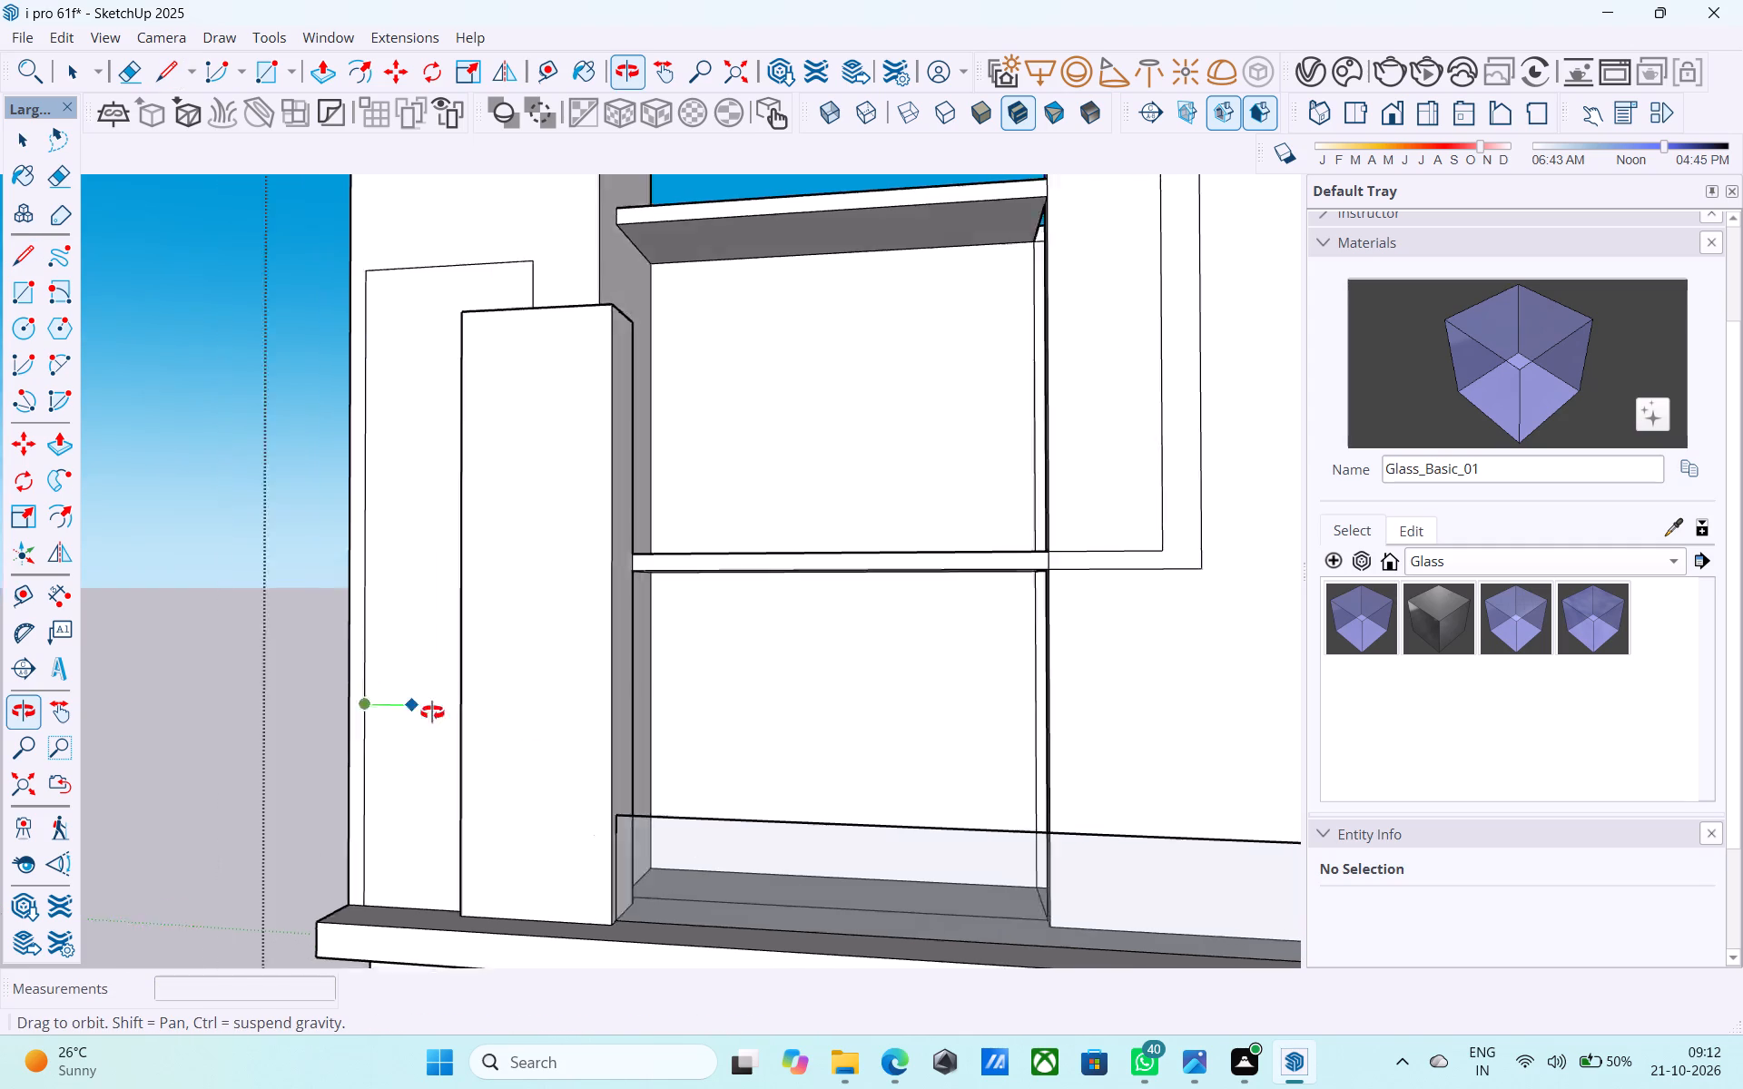
middle_click_drag(432, 712, 652, 733)
scroll(644, 737, "up", 3)
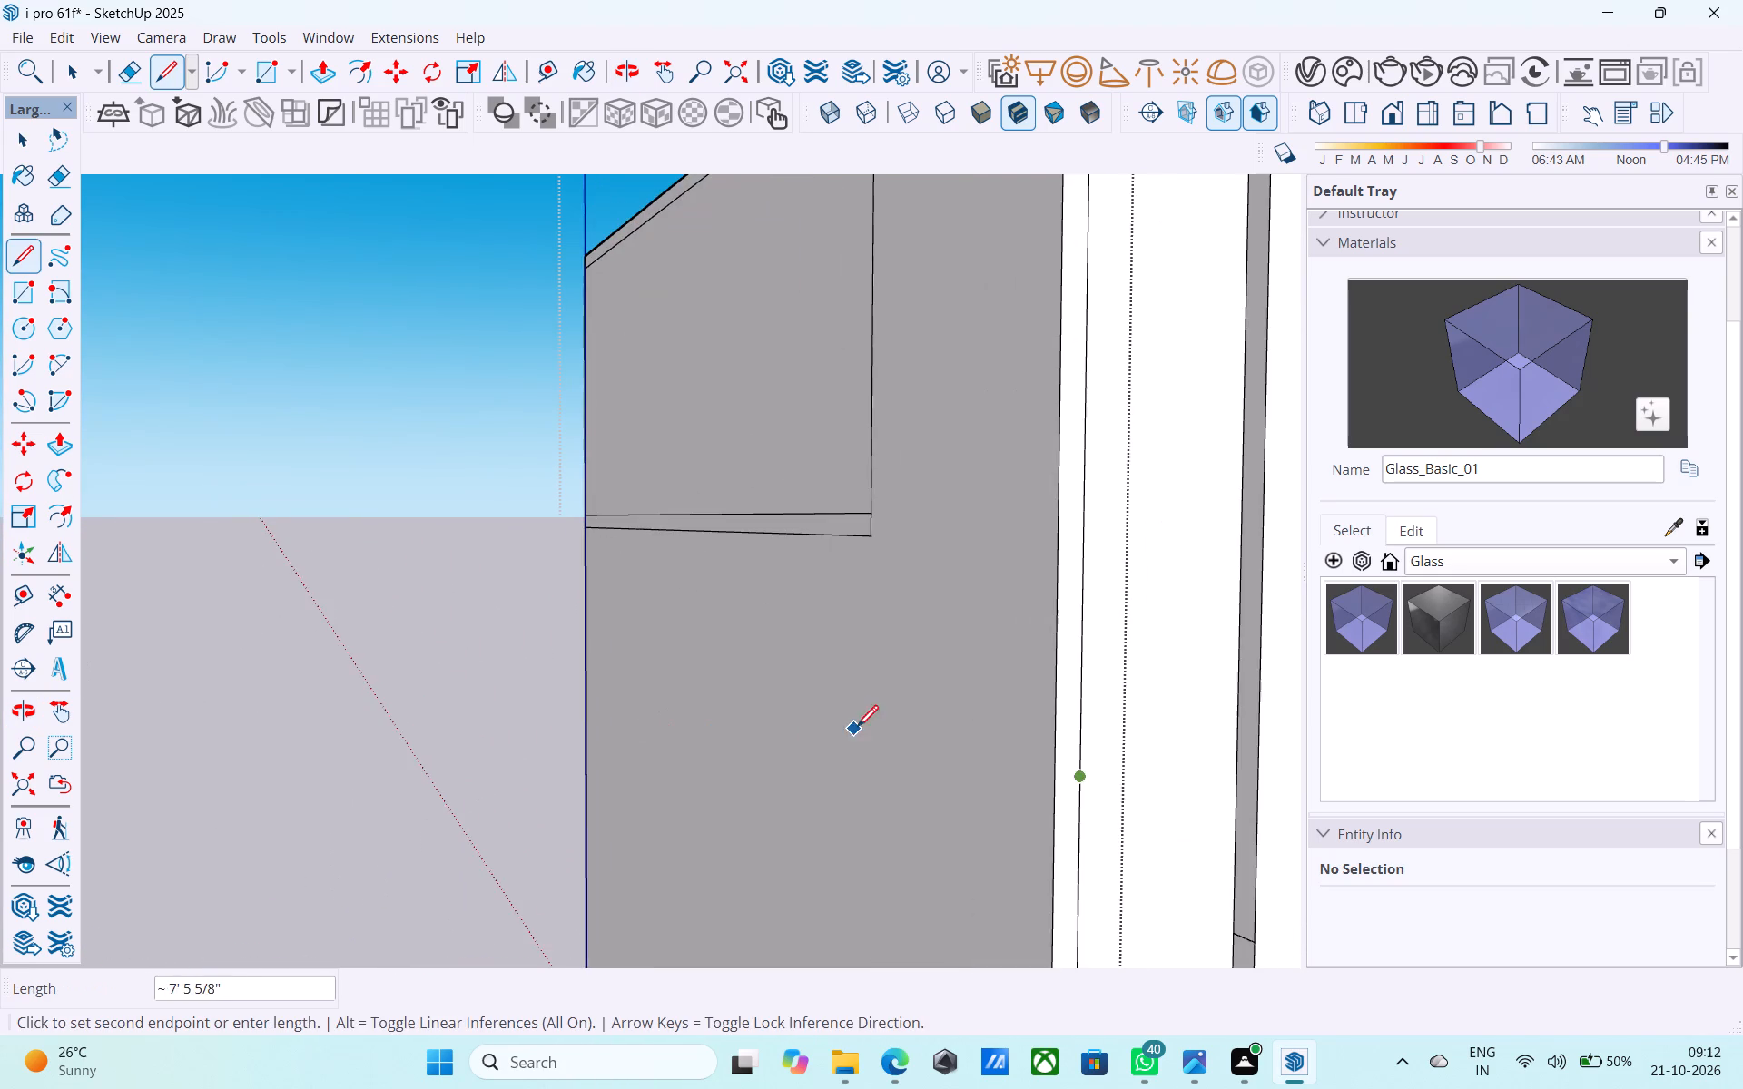
scroll(608, 667, "down", 5)
scroll(929, 761, "up", 8)
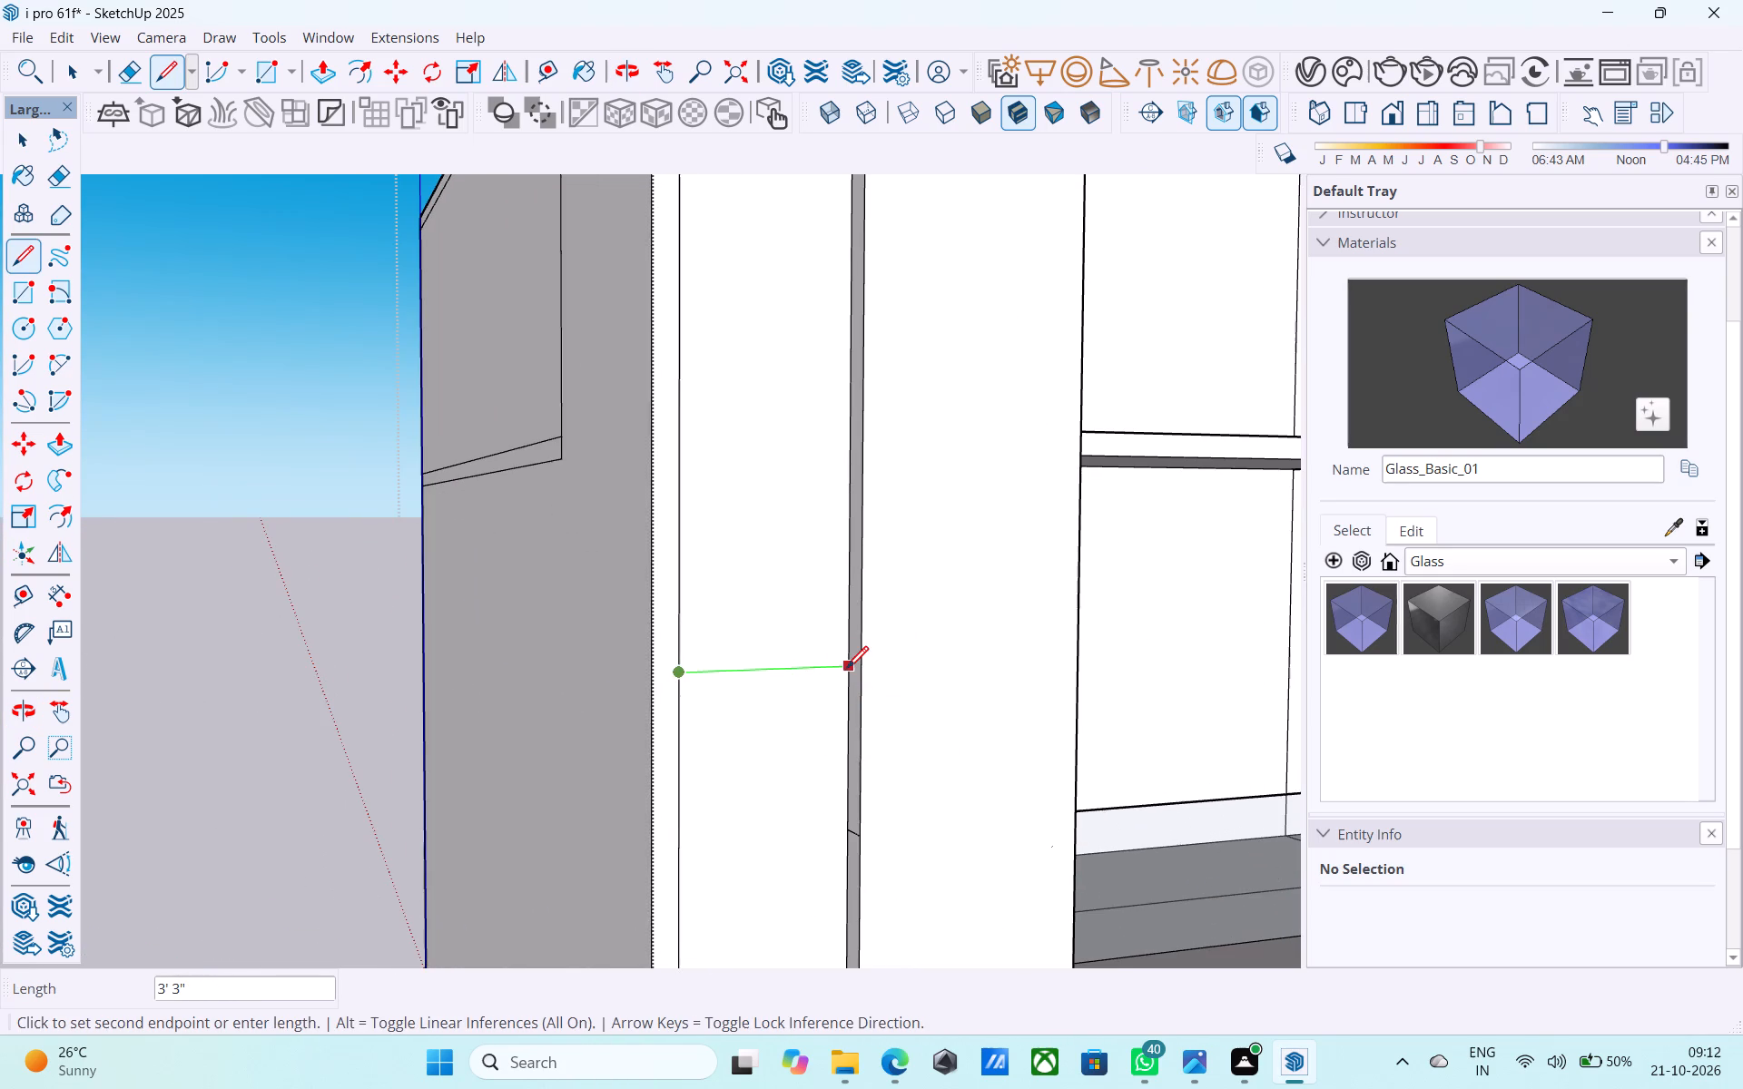
scroll(848, 670, "up", 2)
left_click(849, 669)
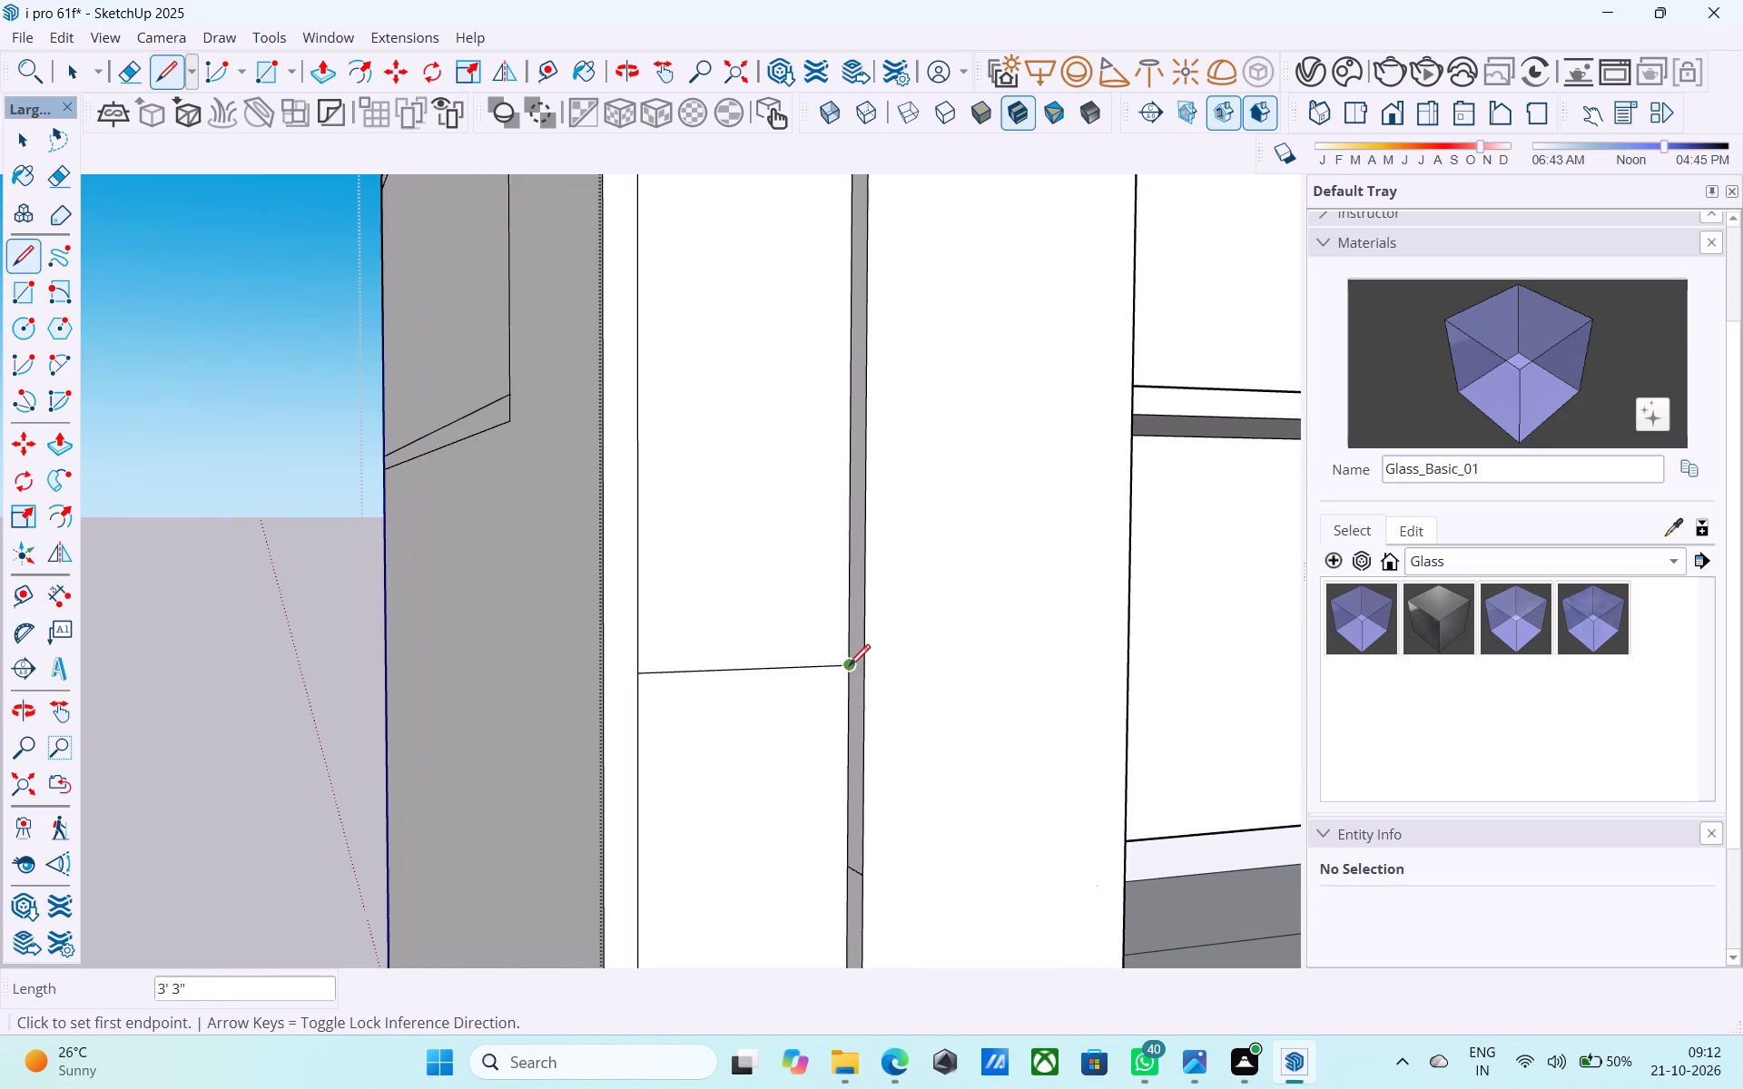
Copy the top horizontal line of the corner wall outline 6" downward.
scroll(849, 668, "down", 2)
middle_click_drag(849, 668, 793, 863)
scroll(764, 865, "down", 9)
middle_click_drag(753, 863, 694, 817)
key("space")
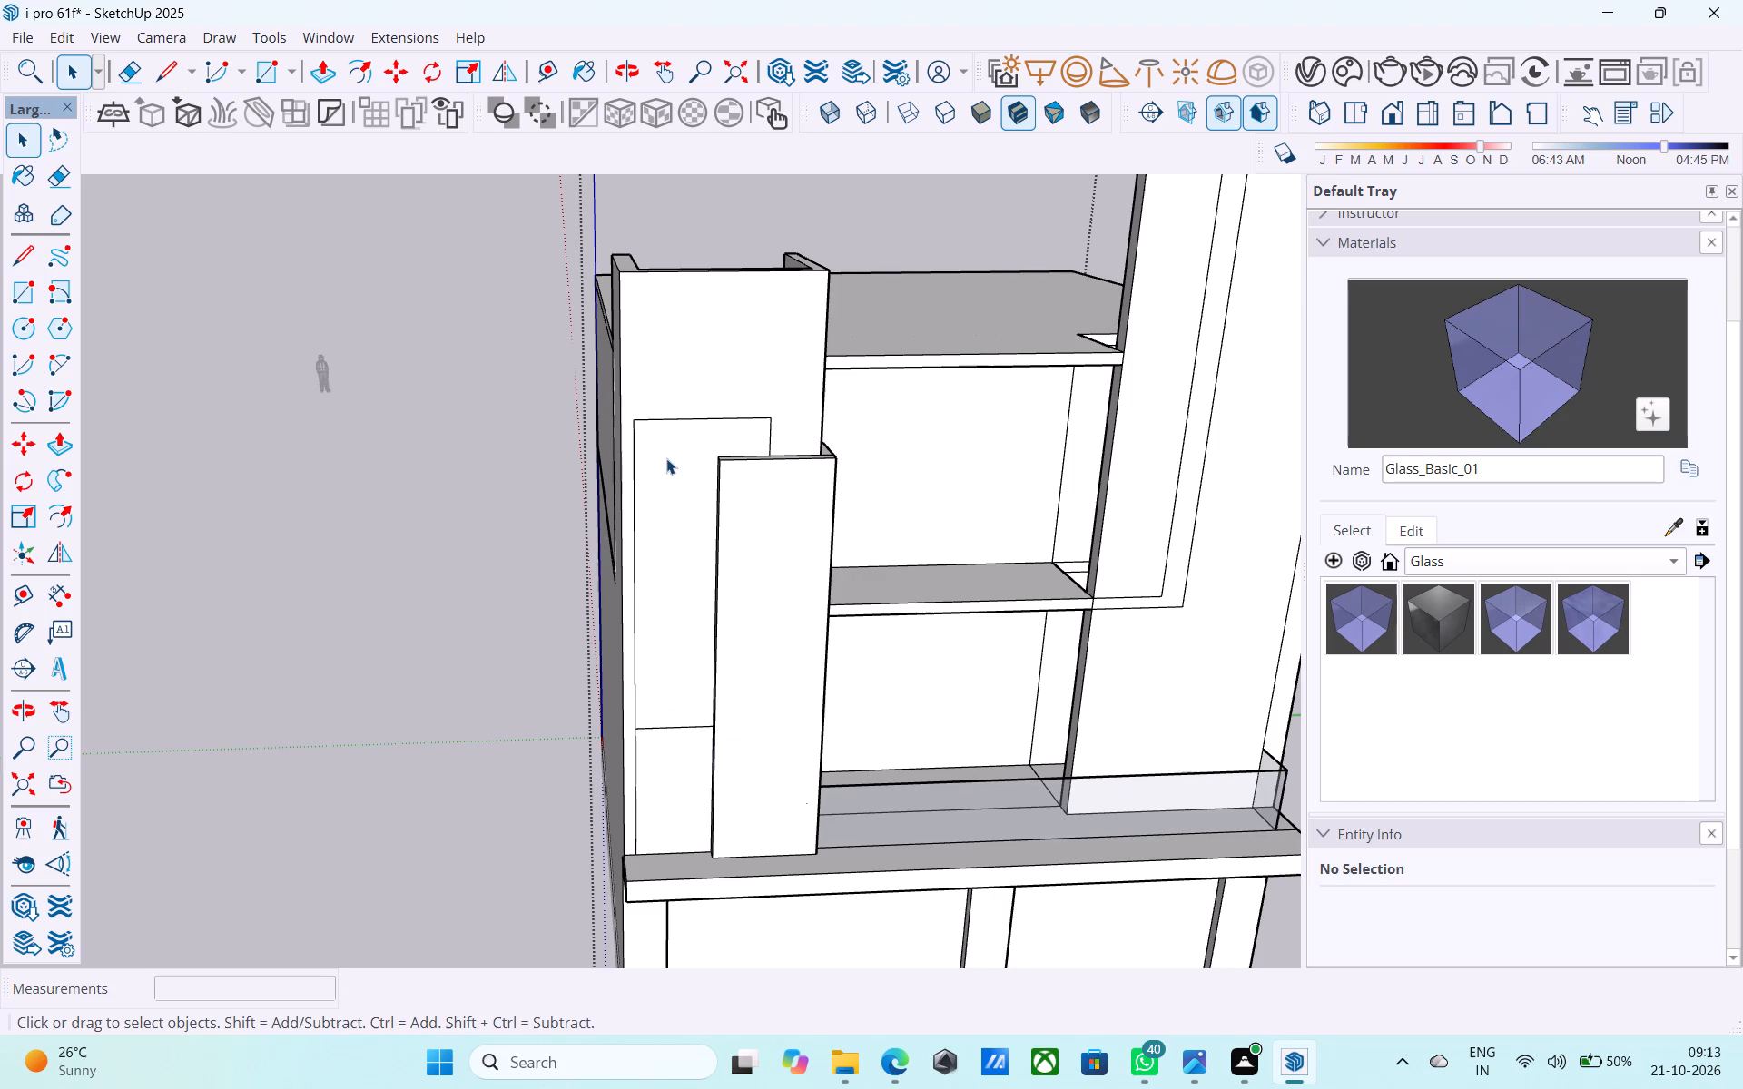
scroll(679, 406, "up", 4)
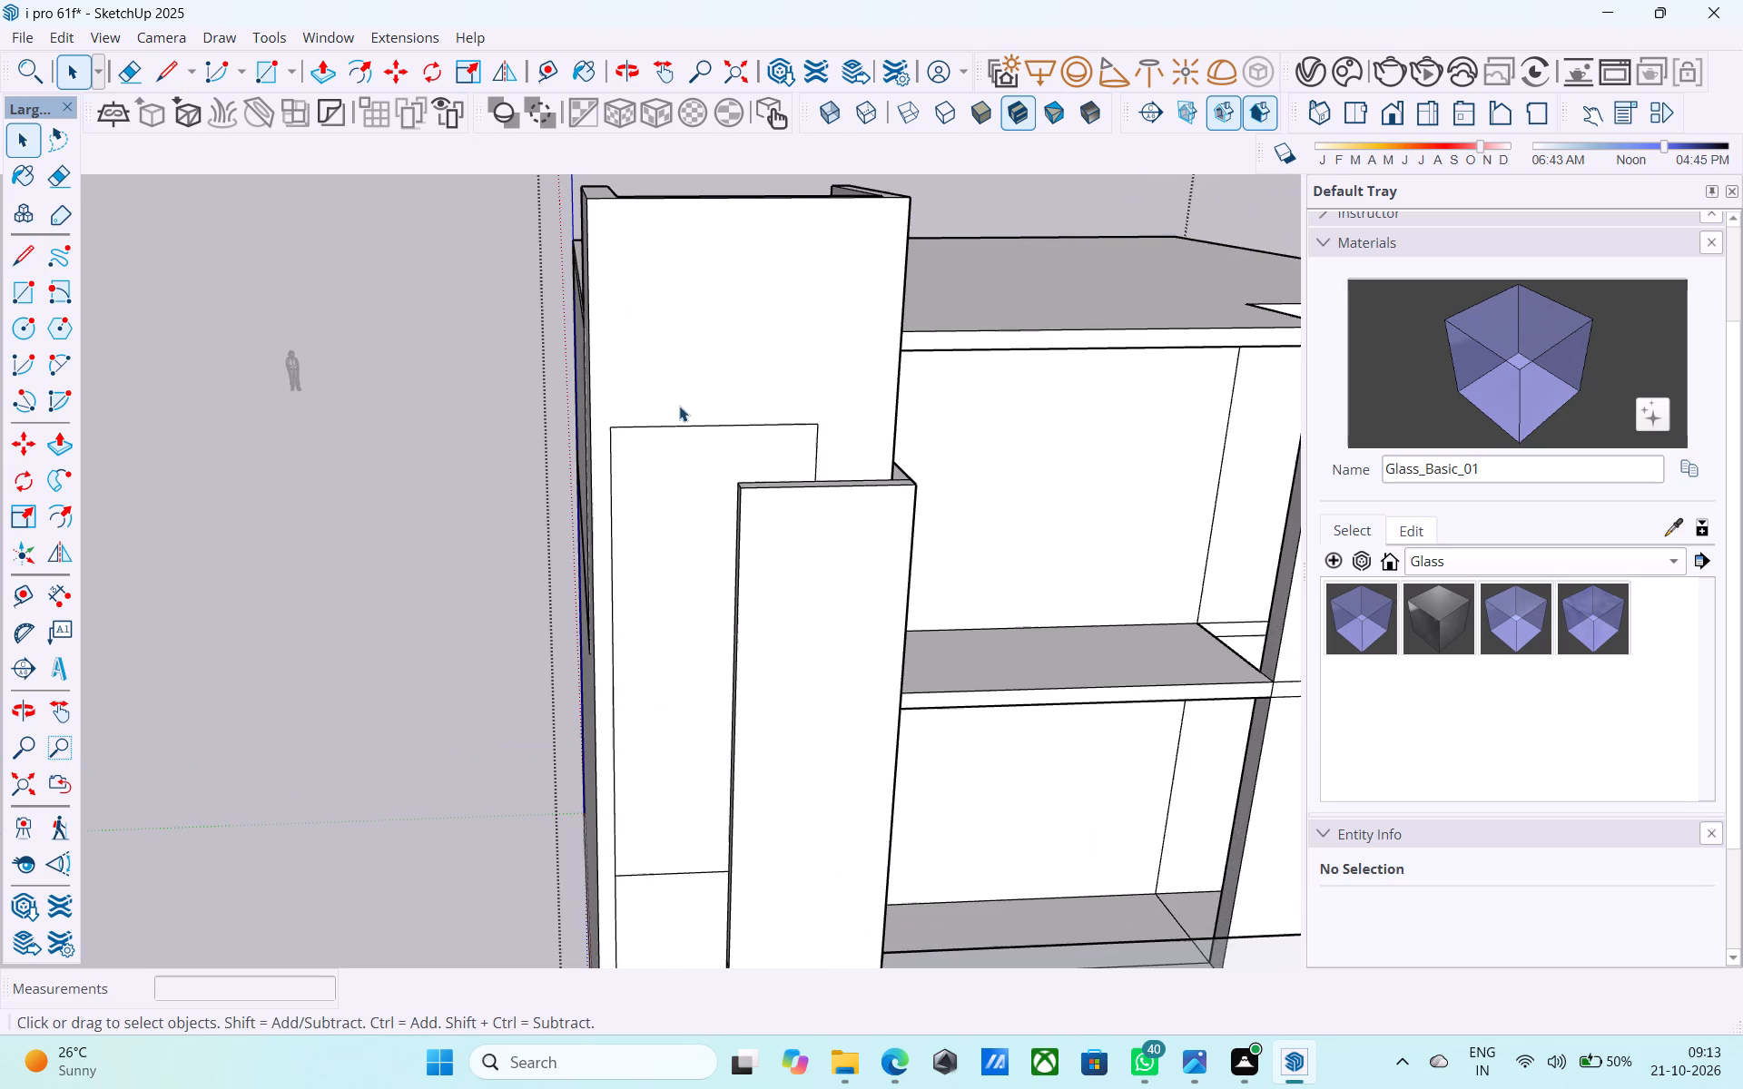
left_click(679, 427)
key("m")
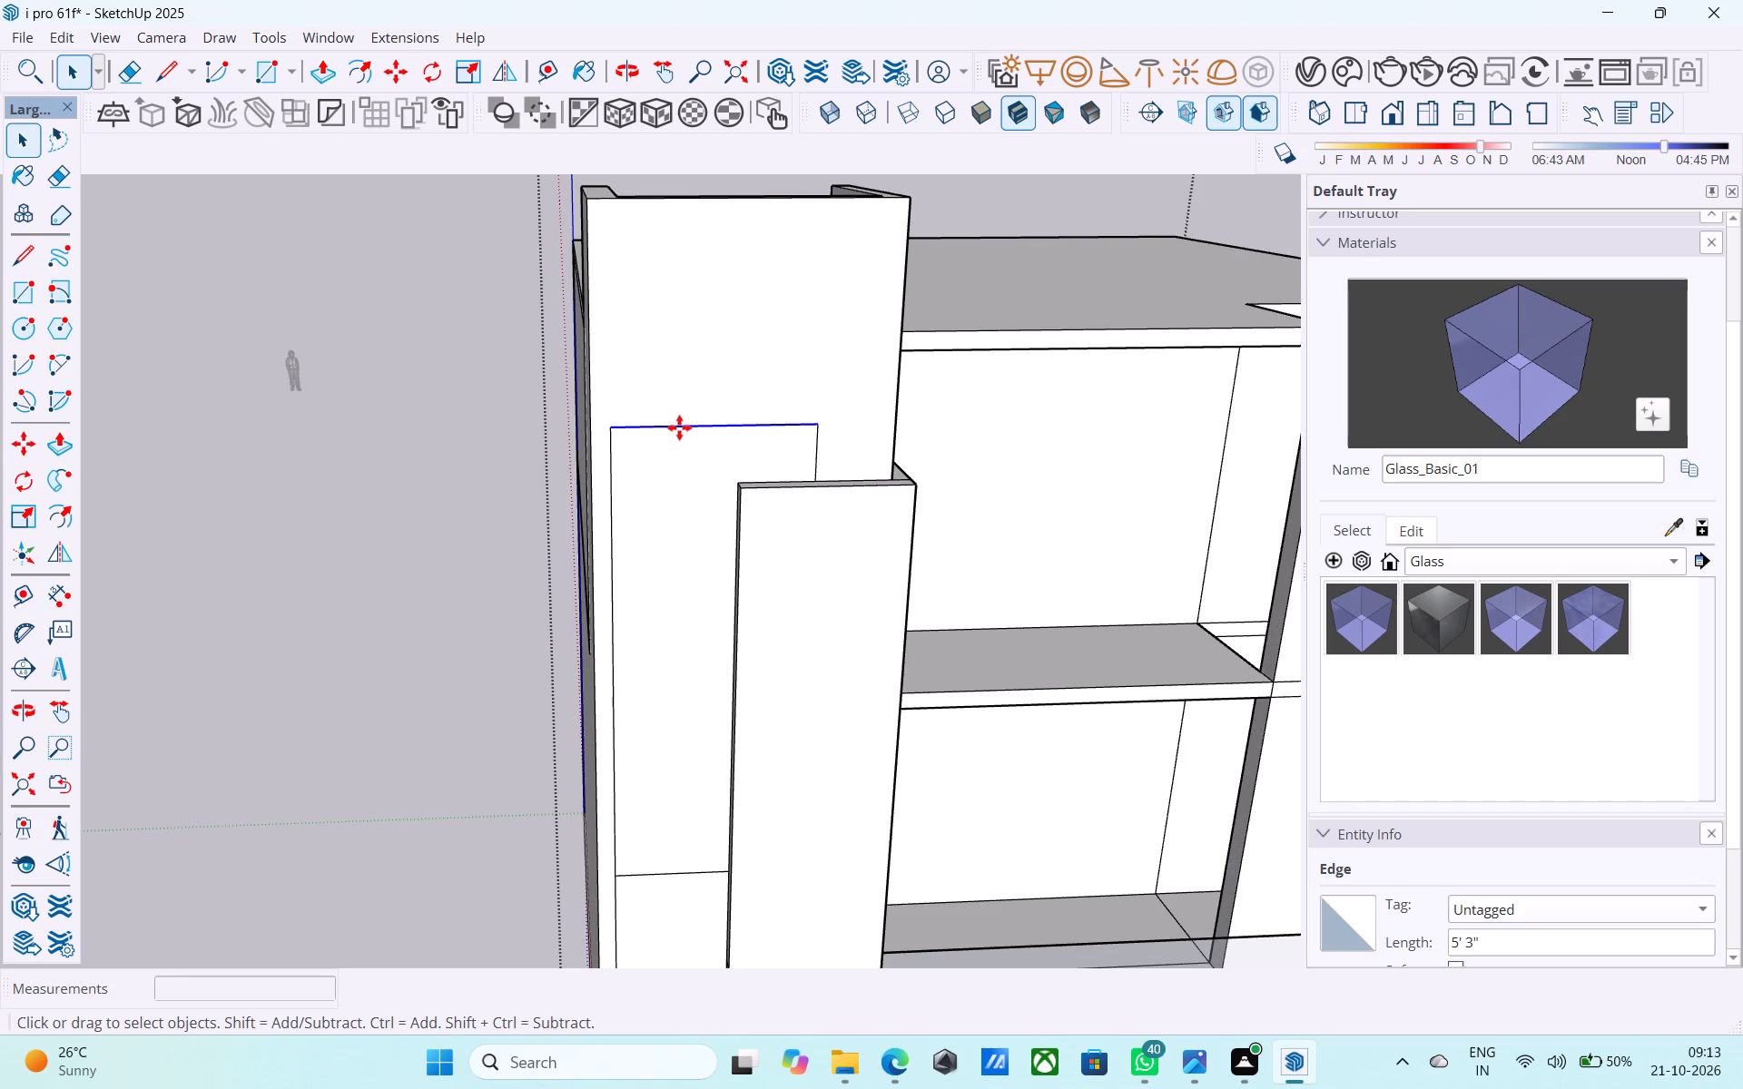
left_click(817, 435)
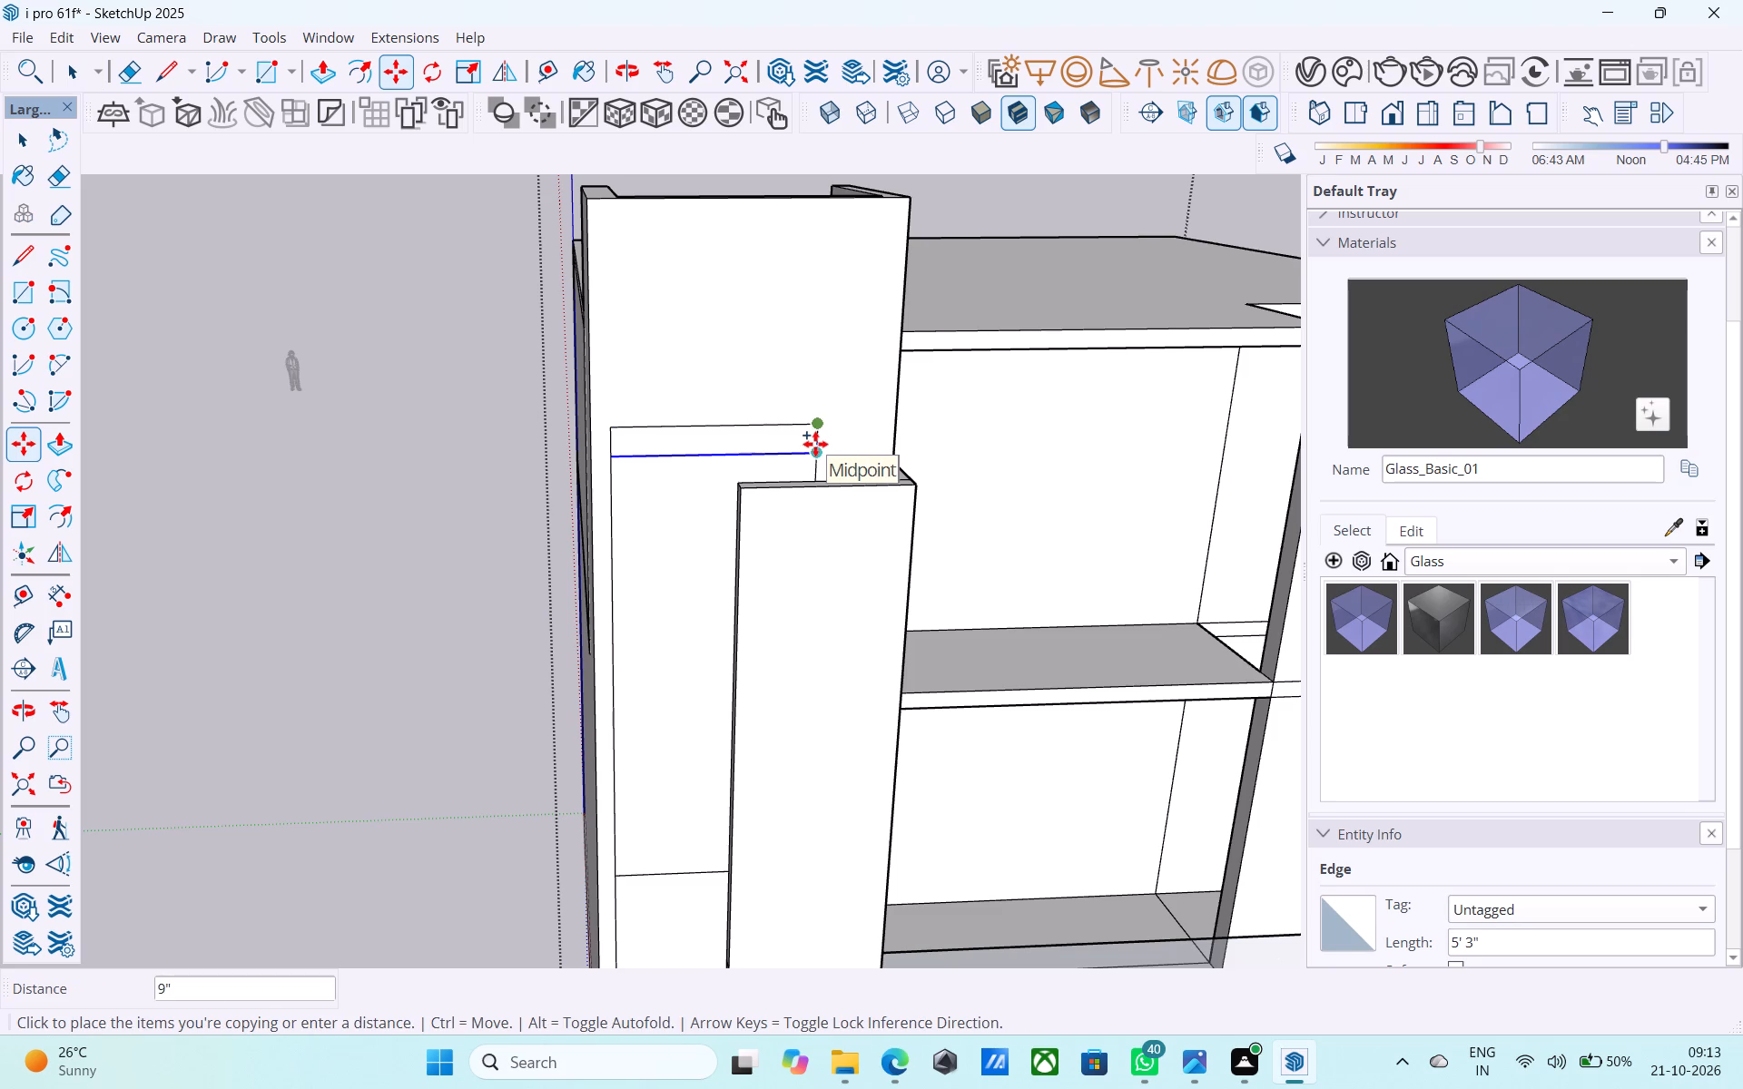
type("6\"")
key("Return")
Copy the outline's long outer vertical line 6" inward, starting from the end of the new horizontal line.
scroll(815, 446, "up", 1)
key("space")
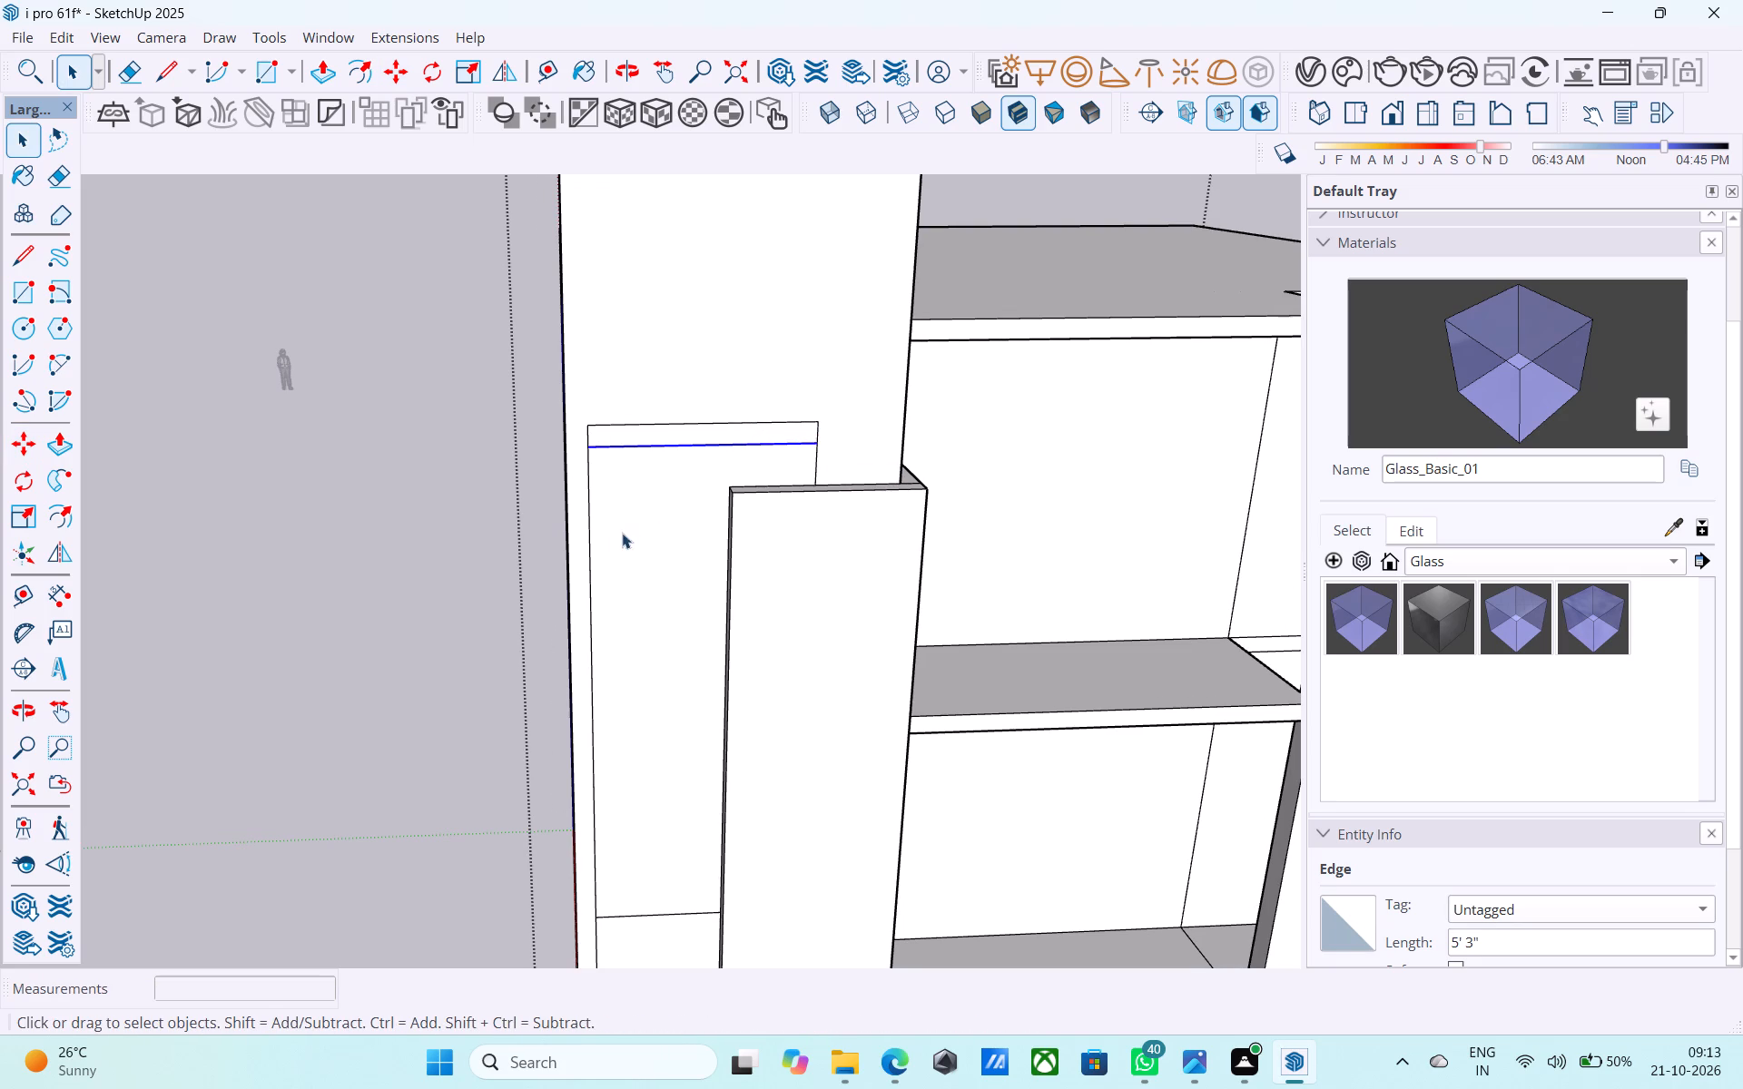
left_click(592, 529)
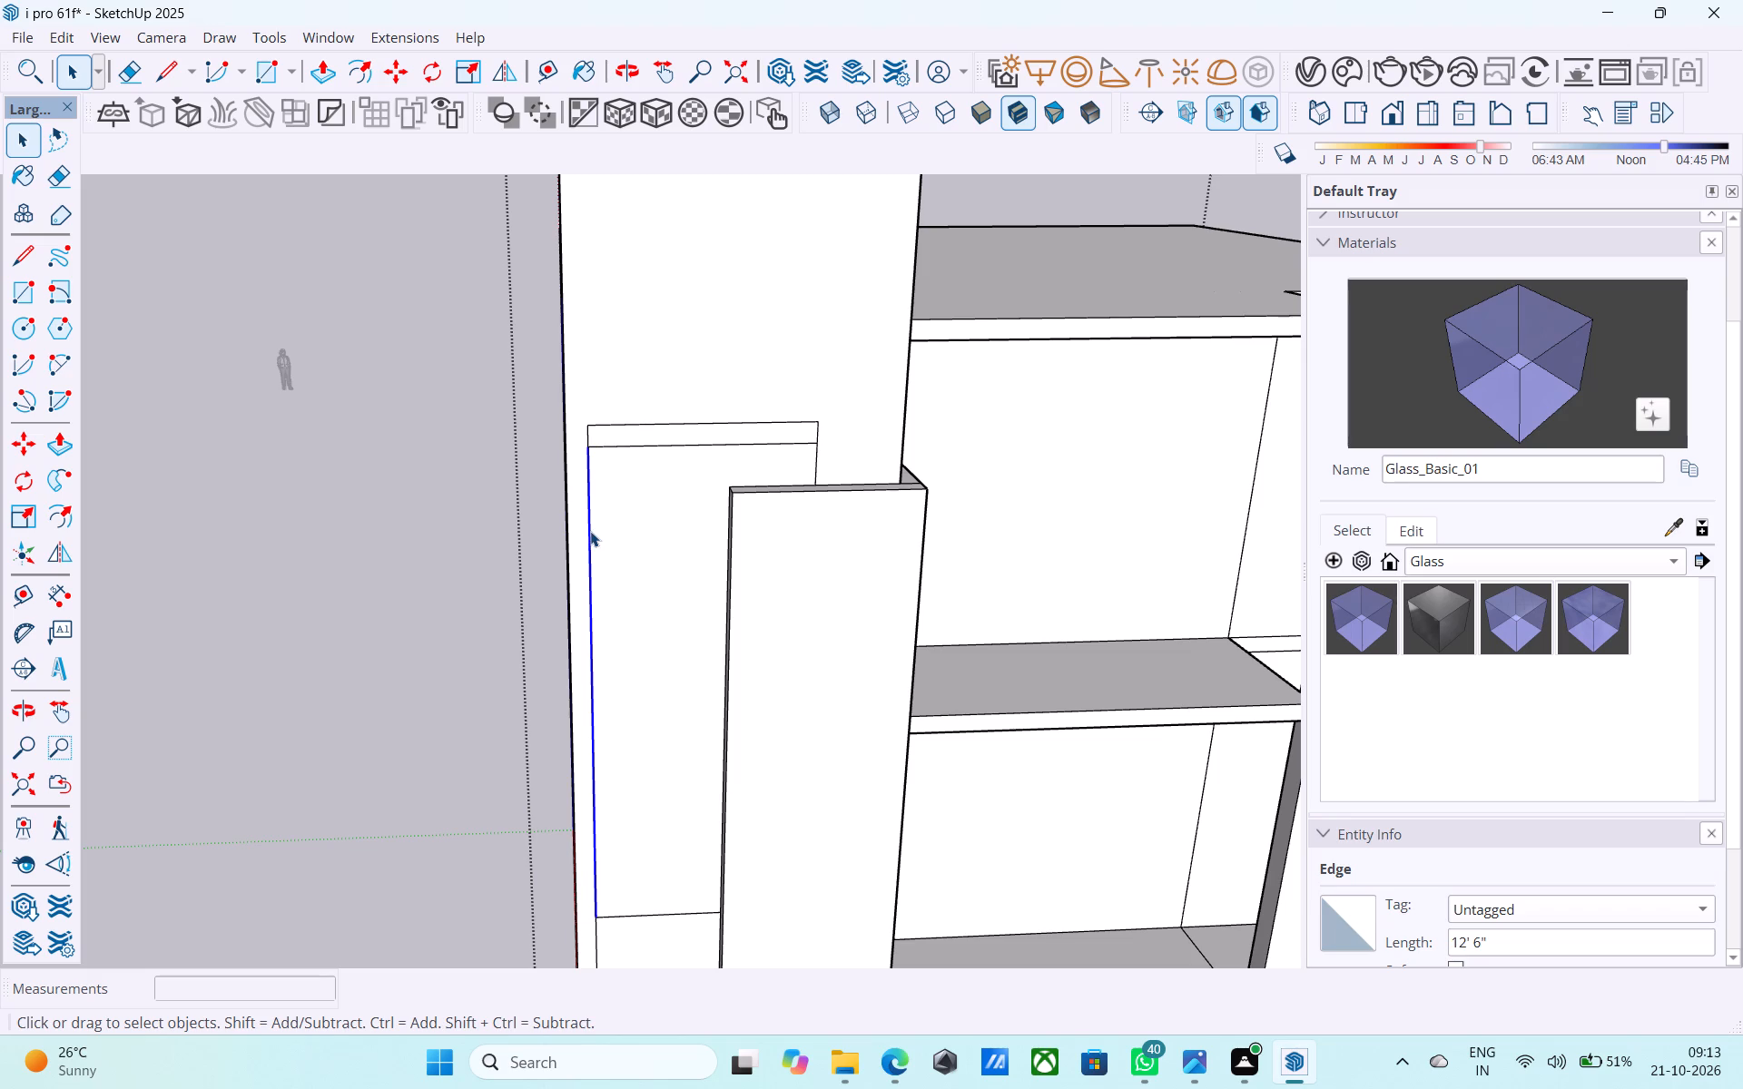
key("m")
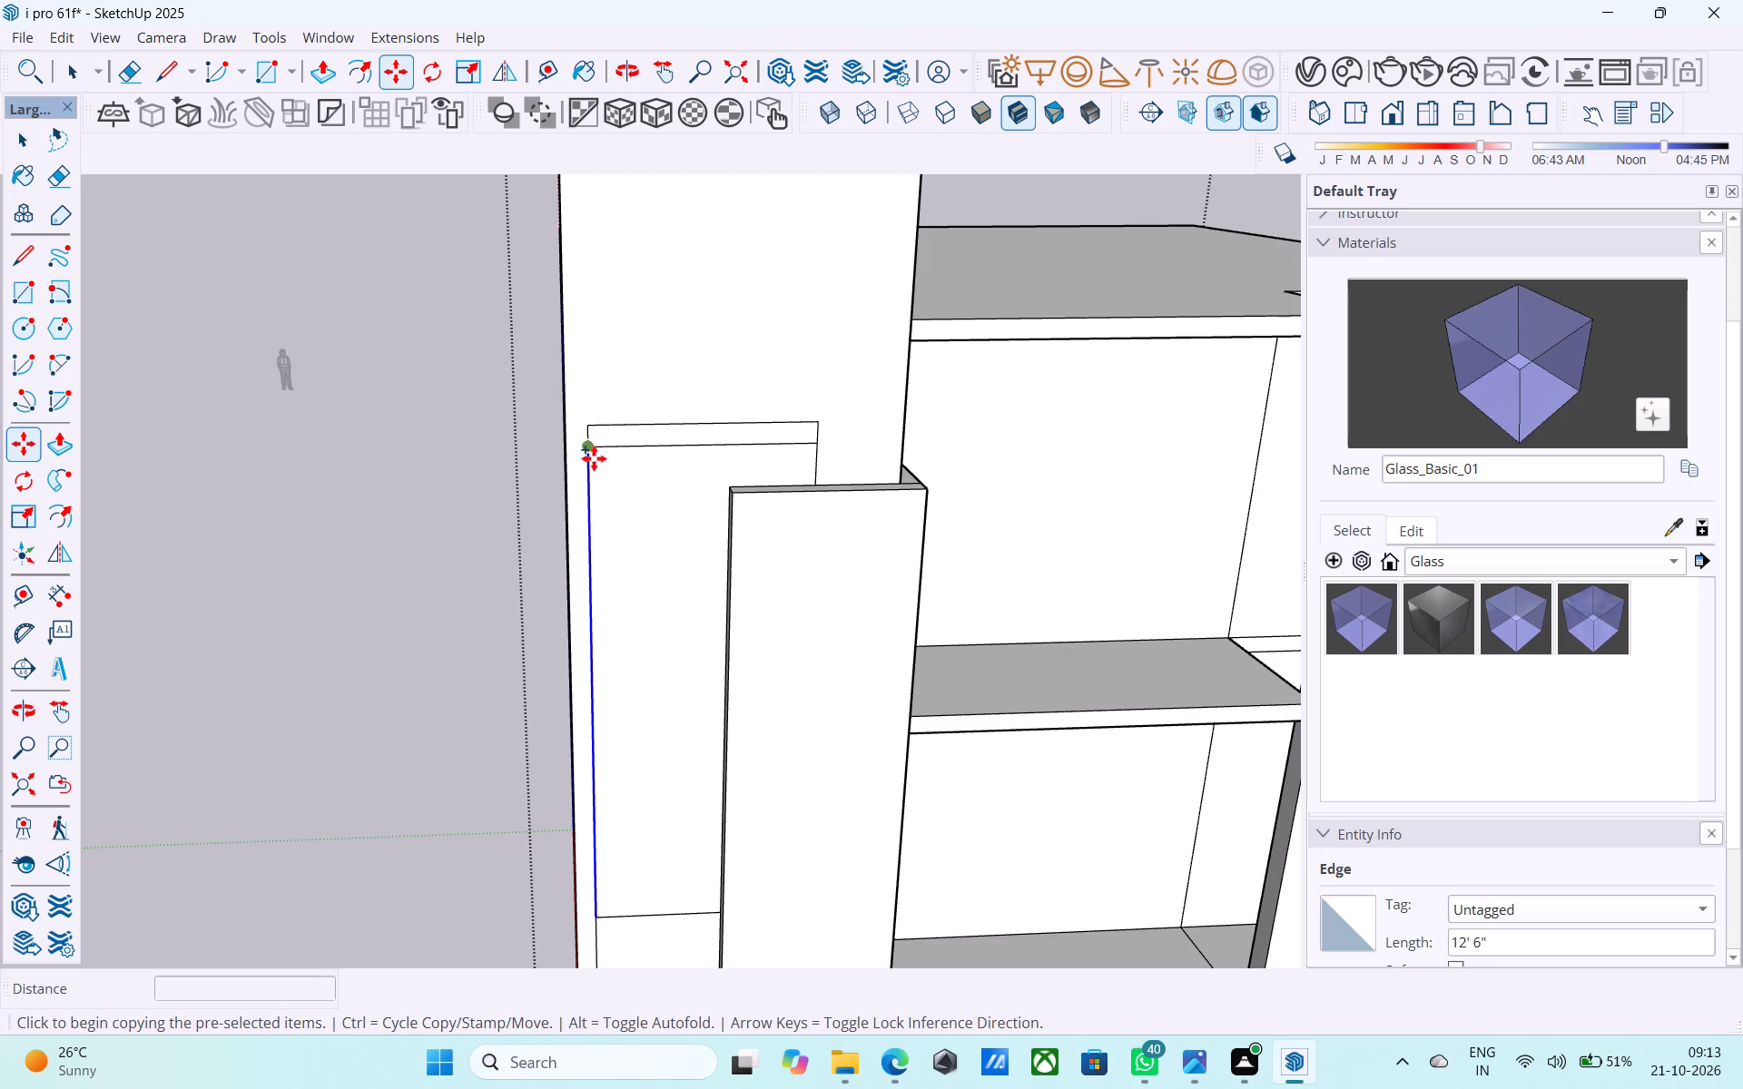
left_click(594, 456)
left_click(612, 453)
Copy the outline's bottom horizontal line 6" upward along the inner vertical line.
scroll(578, 317, "down", 6)
scroll(673, 670, "up", 9)
key("space")
left_click(535, 687)
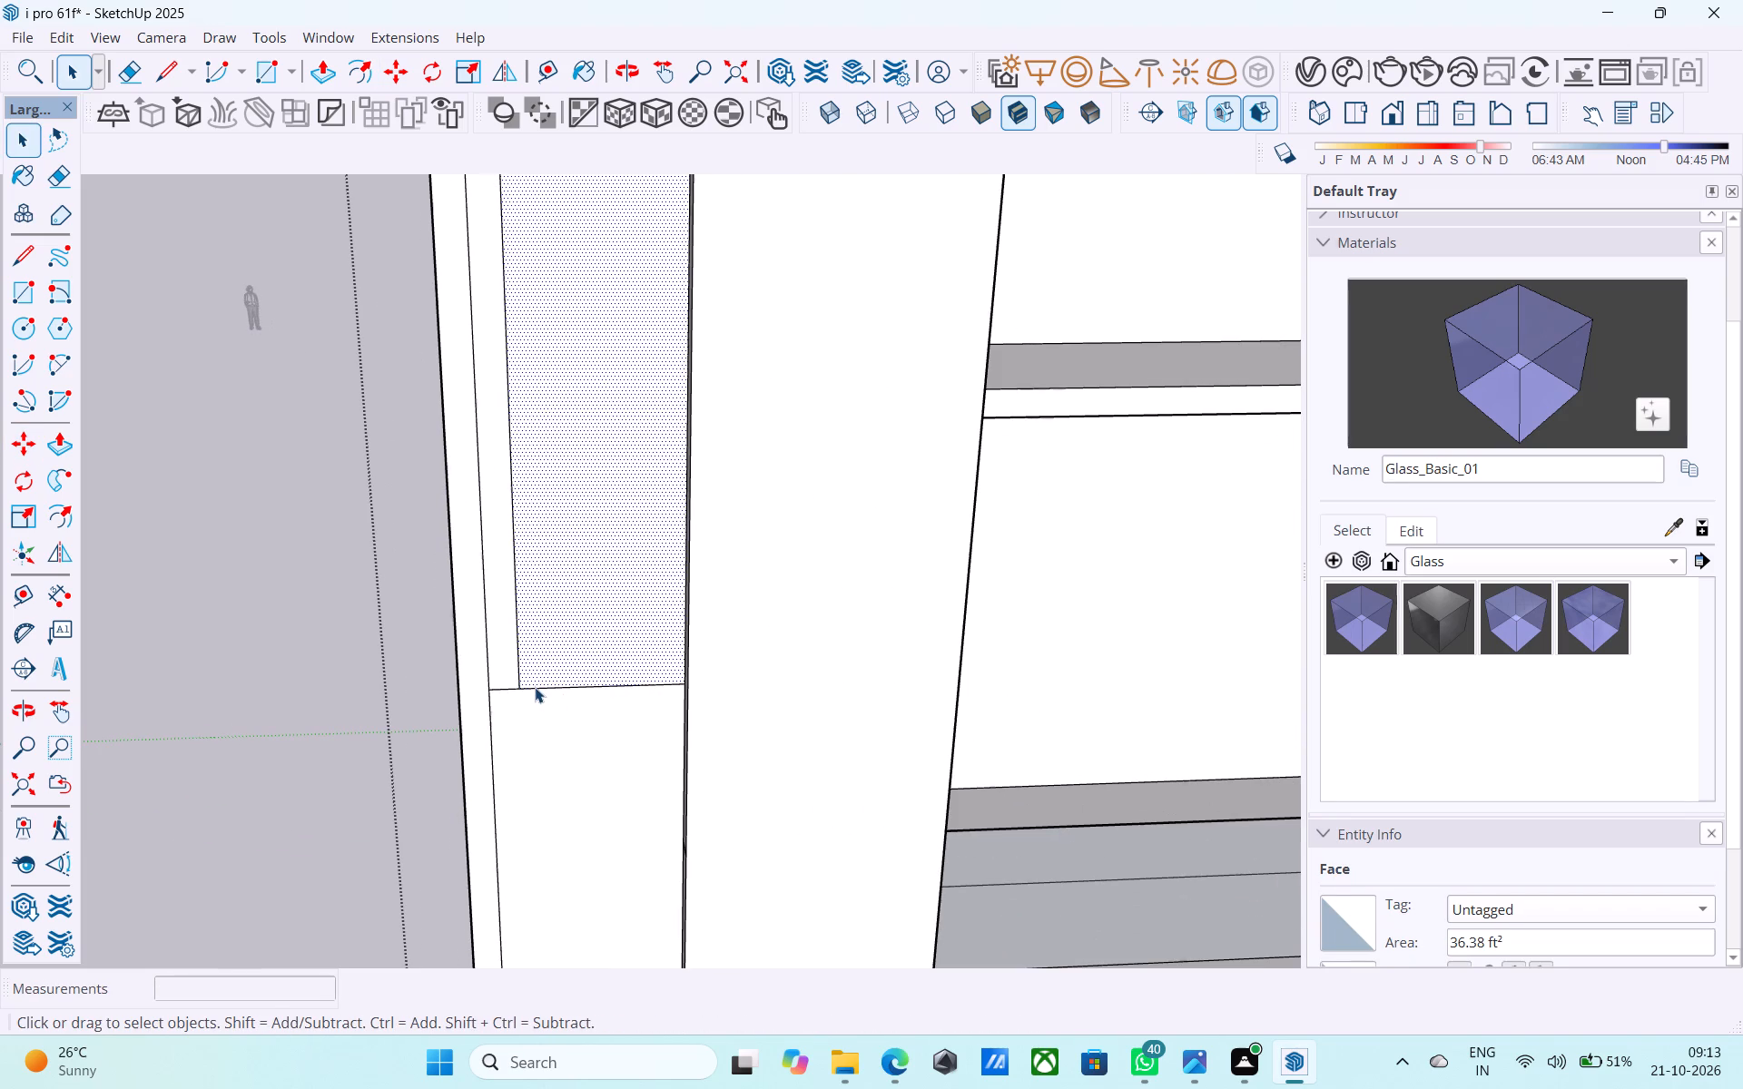
left_click(535, 687)
key("m")
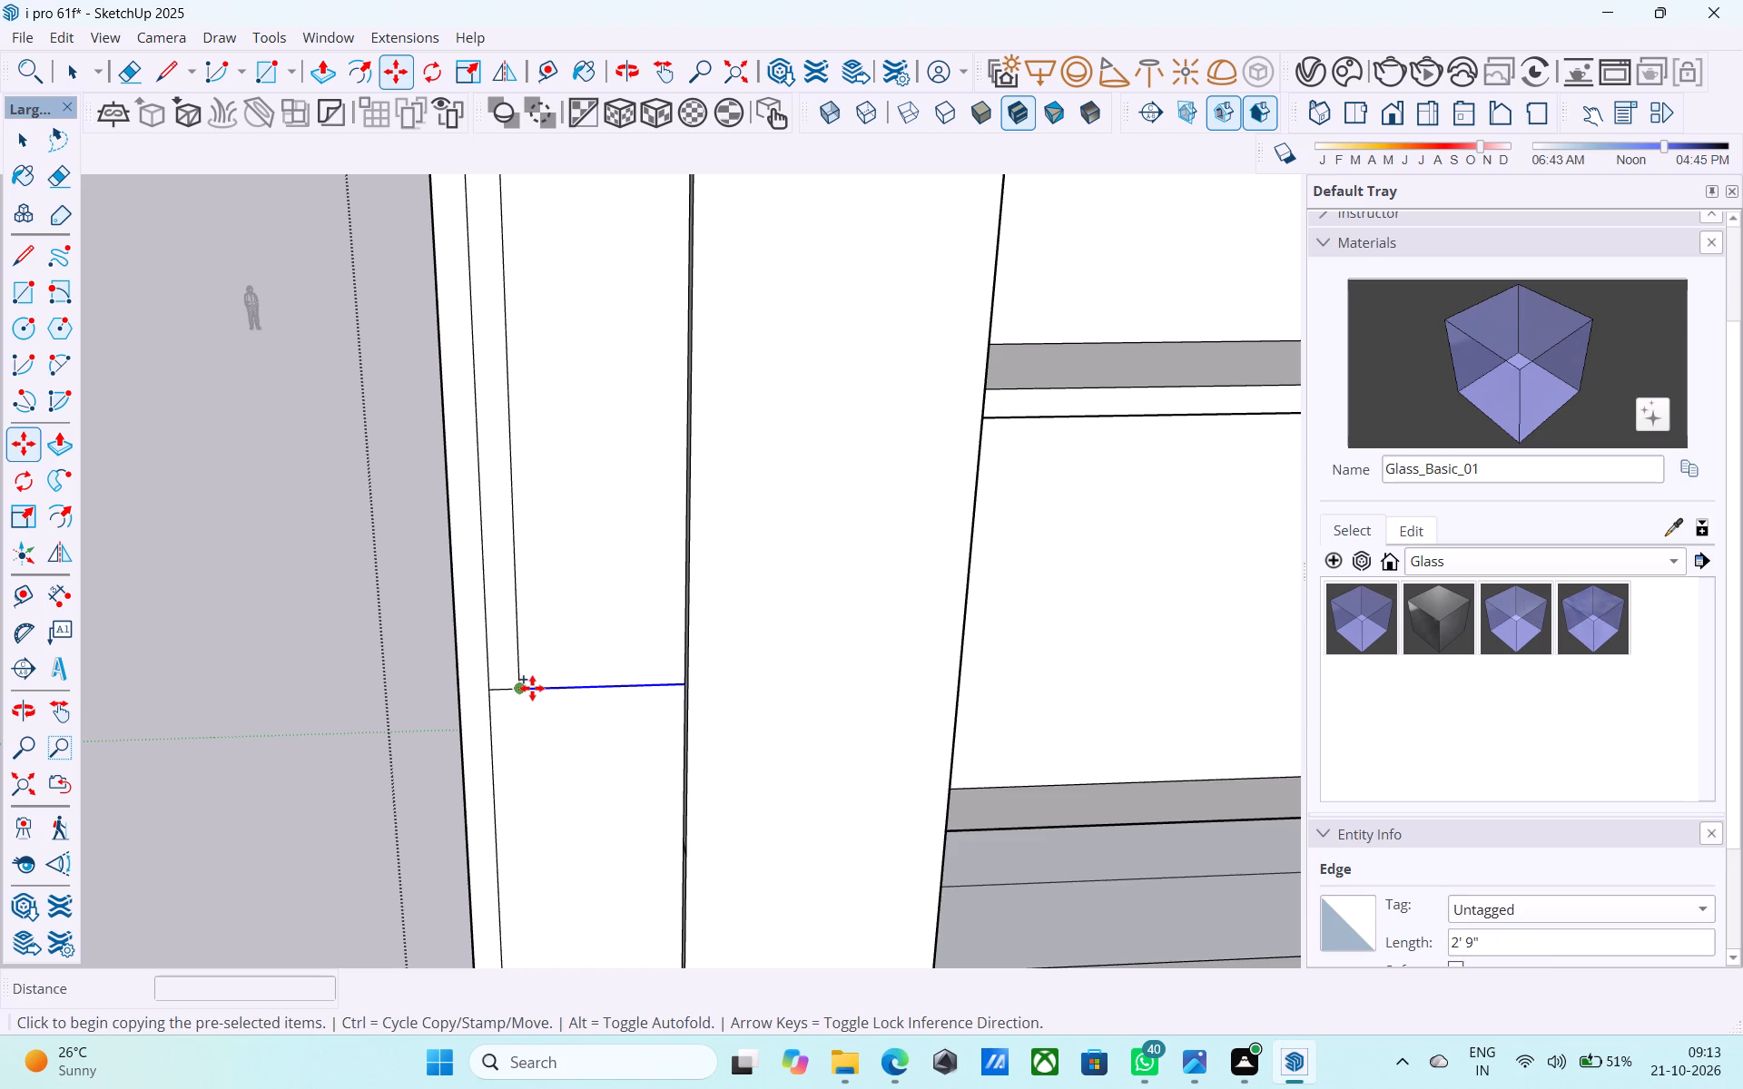
left_click(527, 689)
left_click(523, 665)
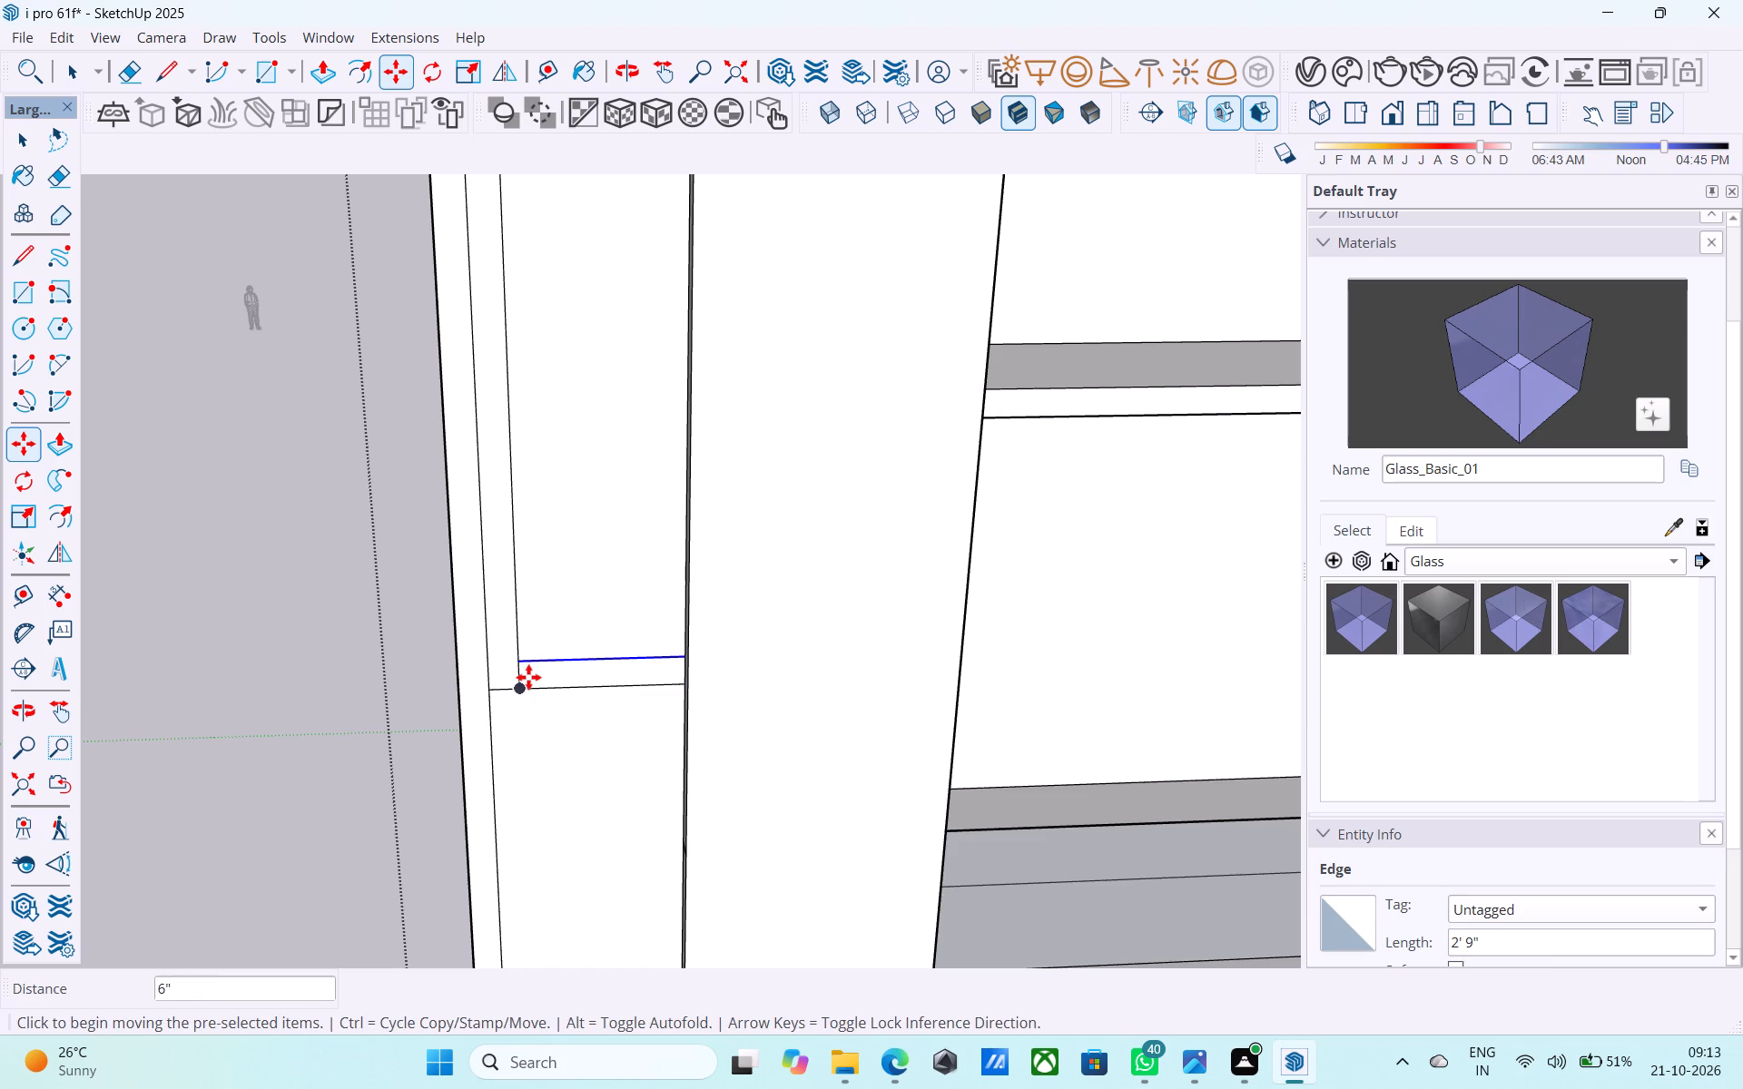
Erase the line stubs that cross the 6" band at the inner outline's lower and upper outer corners.
key("e")
left_click_drag(528, 677, 519, 678)
scroll(502, 809, "down", 8)
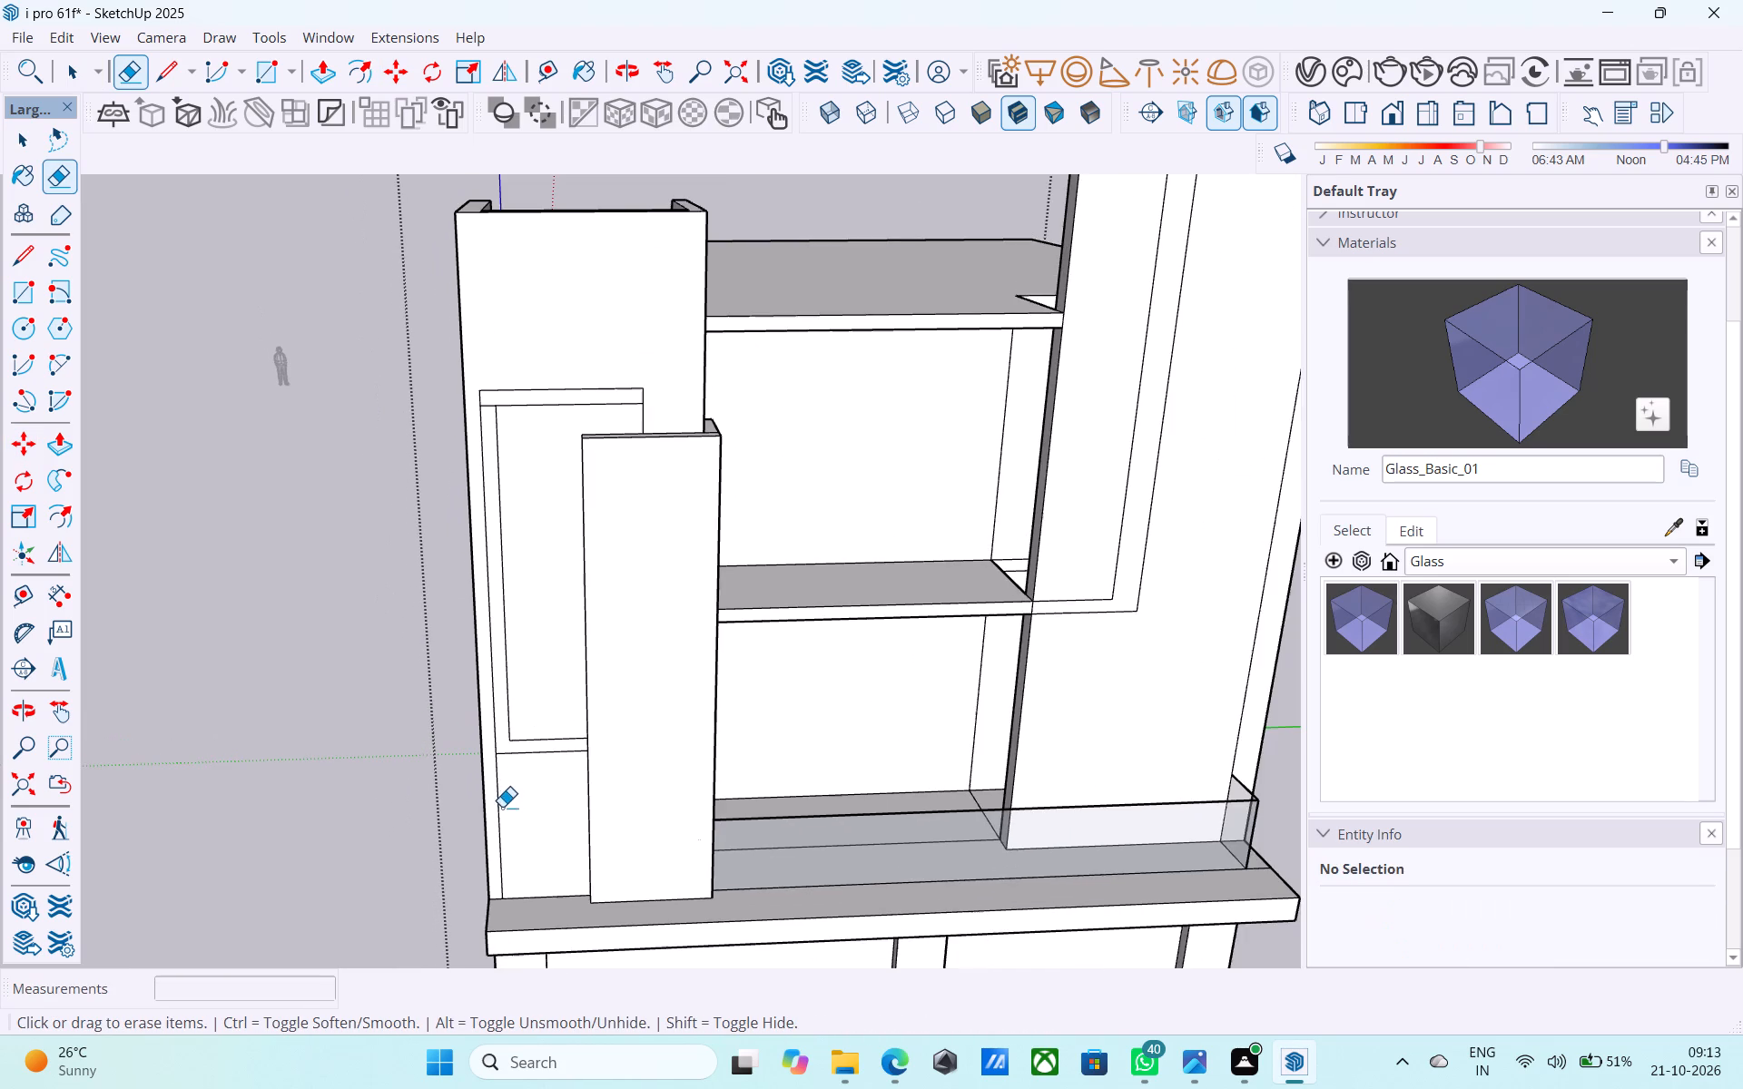
scroll(492, 420, "up", 11)
left_click(487, 397)
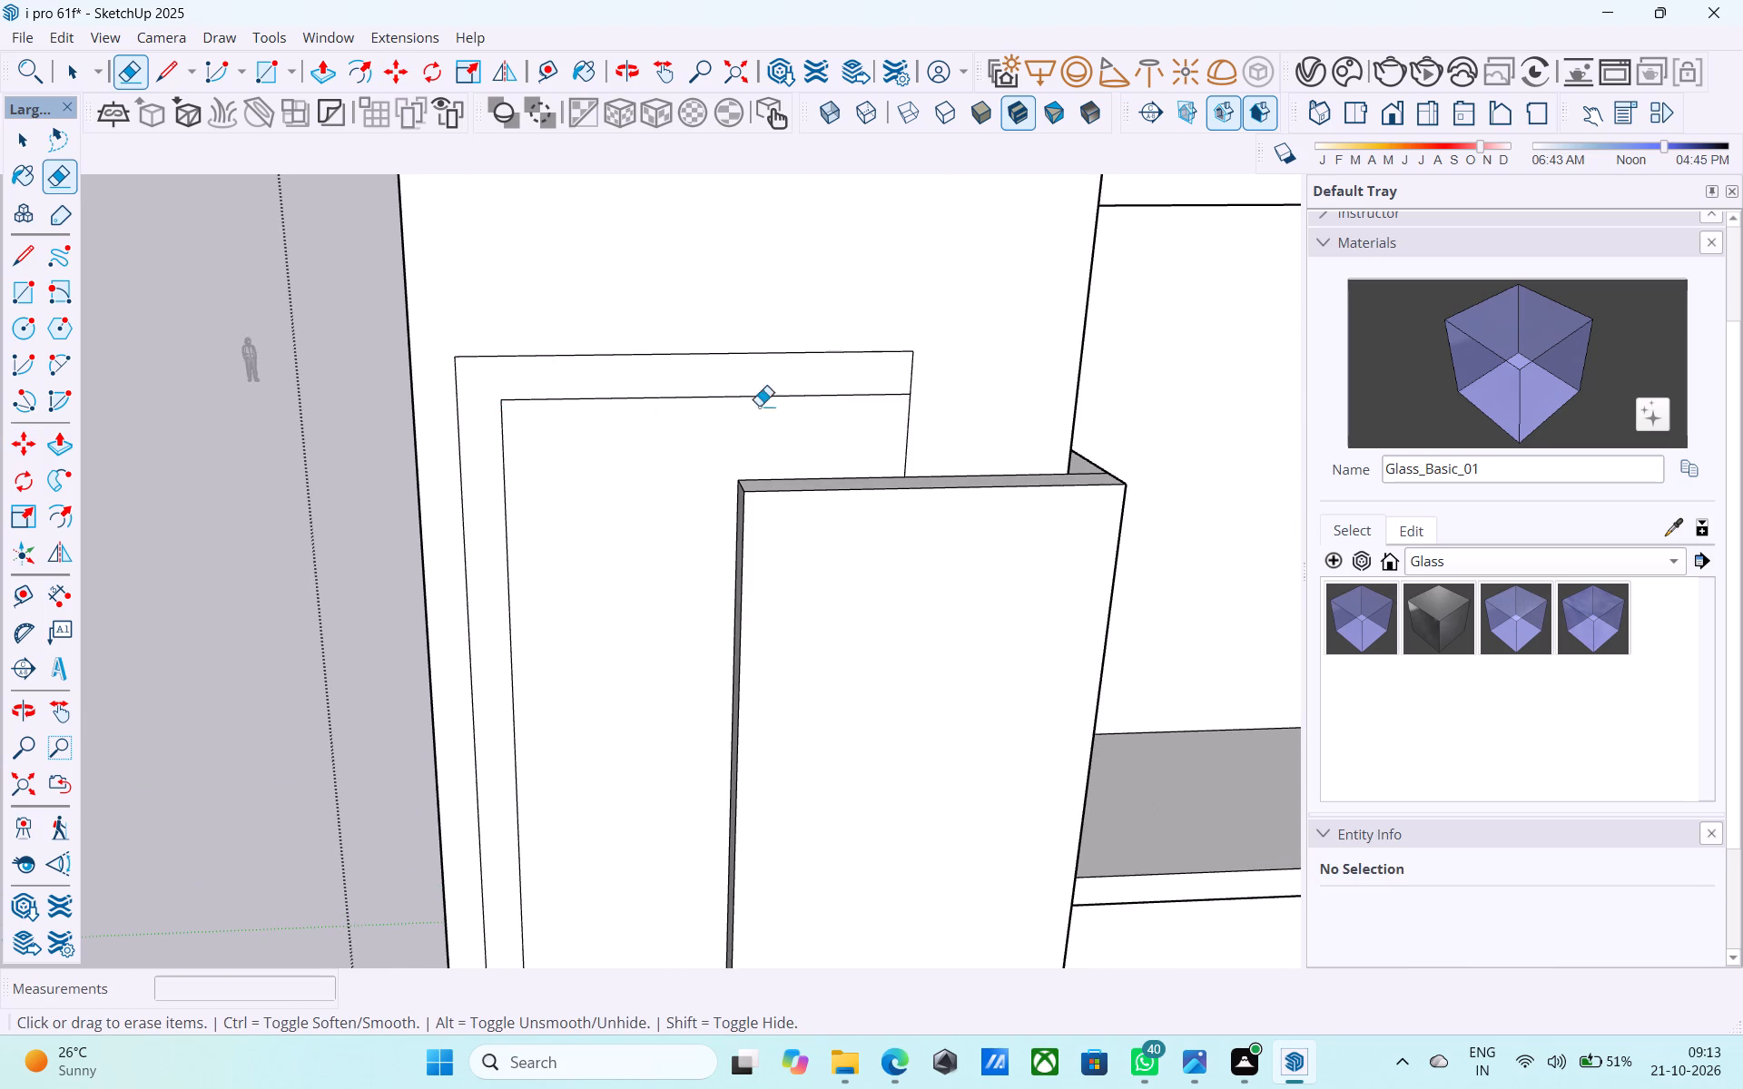
Copy the short vertical line above the projecting strip 6" inward from the outline's inner side.
scroll(820, 427, "down", 9)
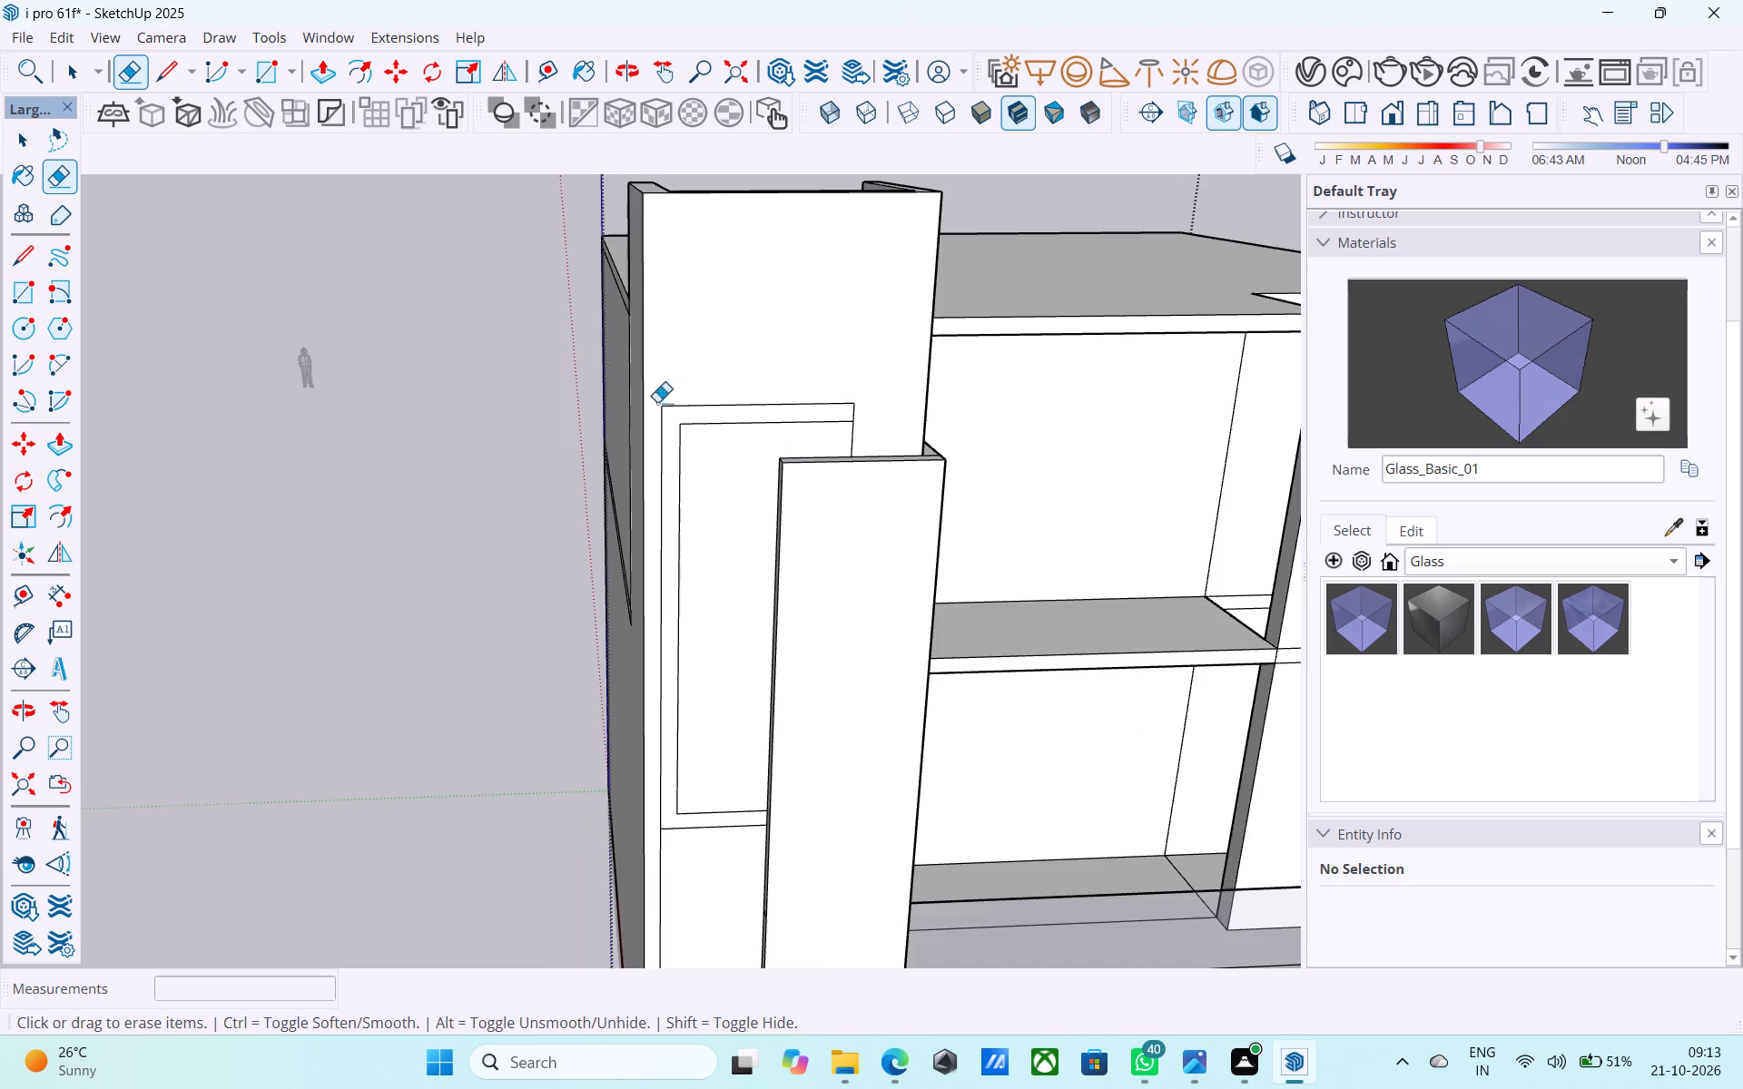
scroll(621, 374, "down", 5)
middle_click_drag(875, 453, 812, 418)
scroll(694, 432, "up", 7)
key("space")
scroll(658, 305, "up", 4)
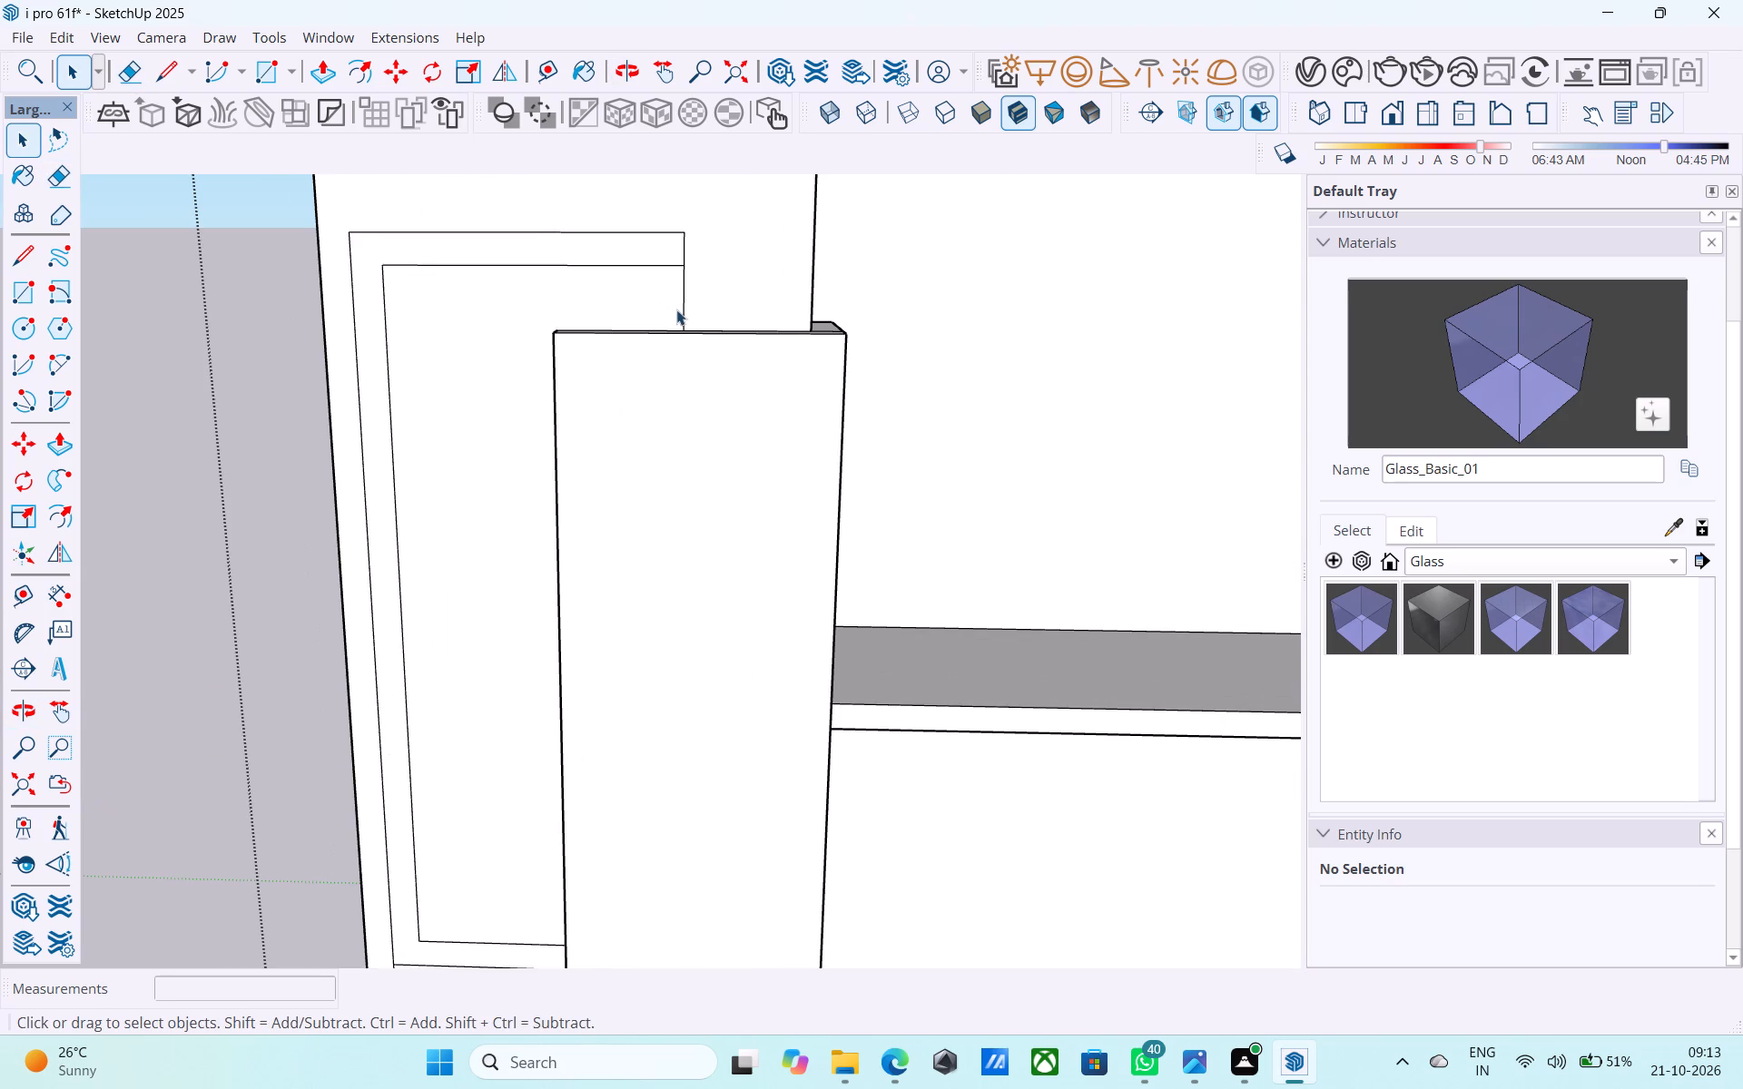
left_click(683, 312)
key("m")
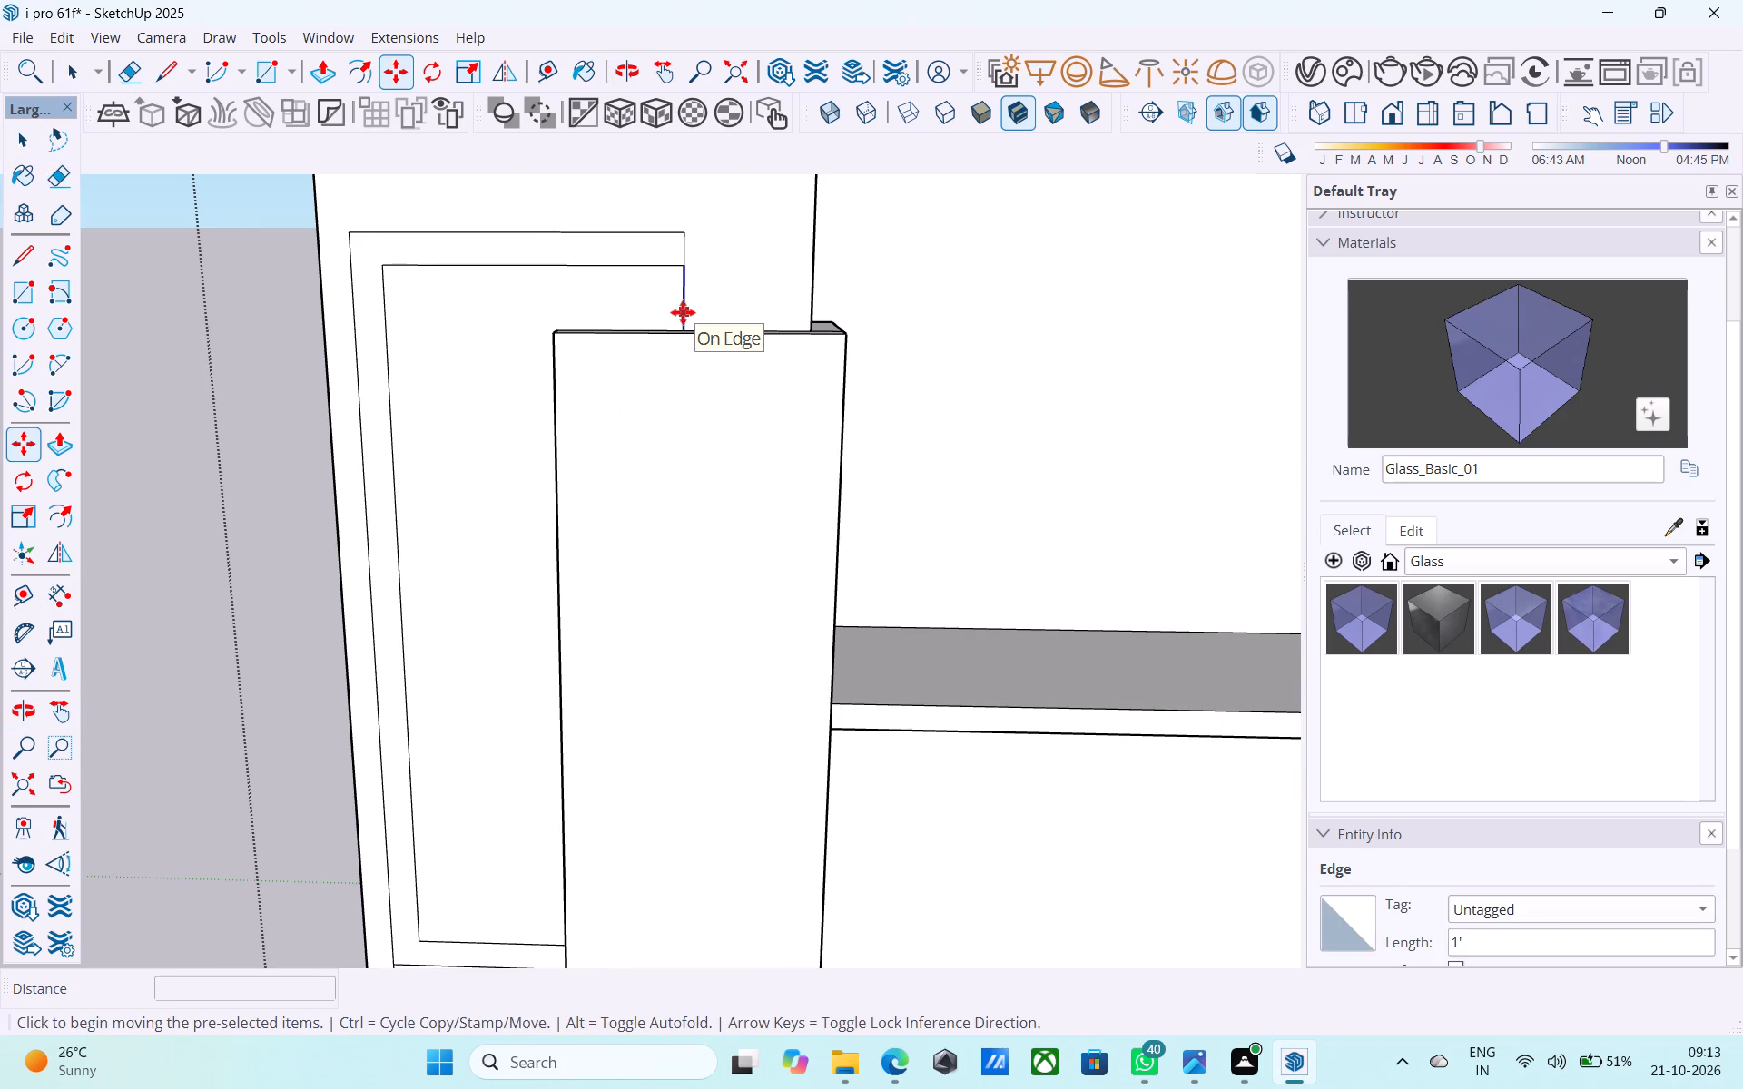
left_click(680, 276)
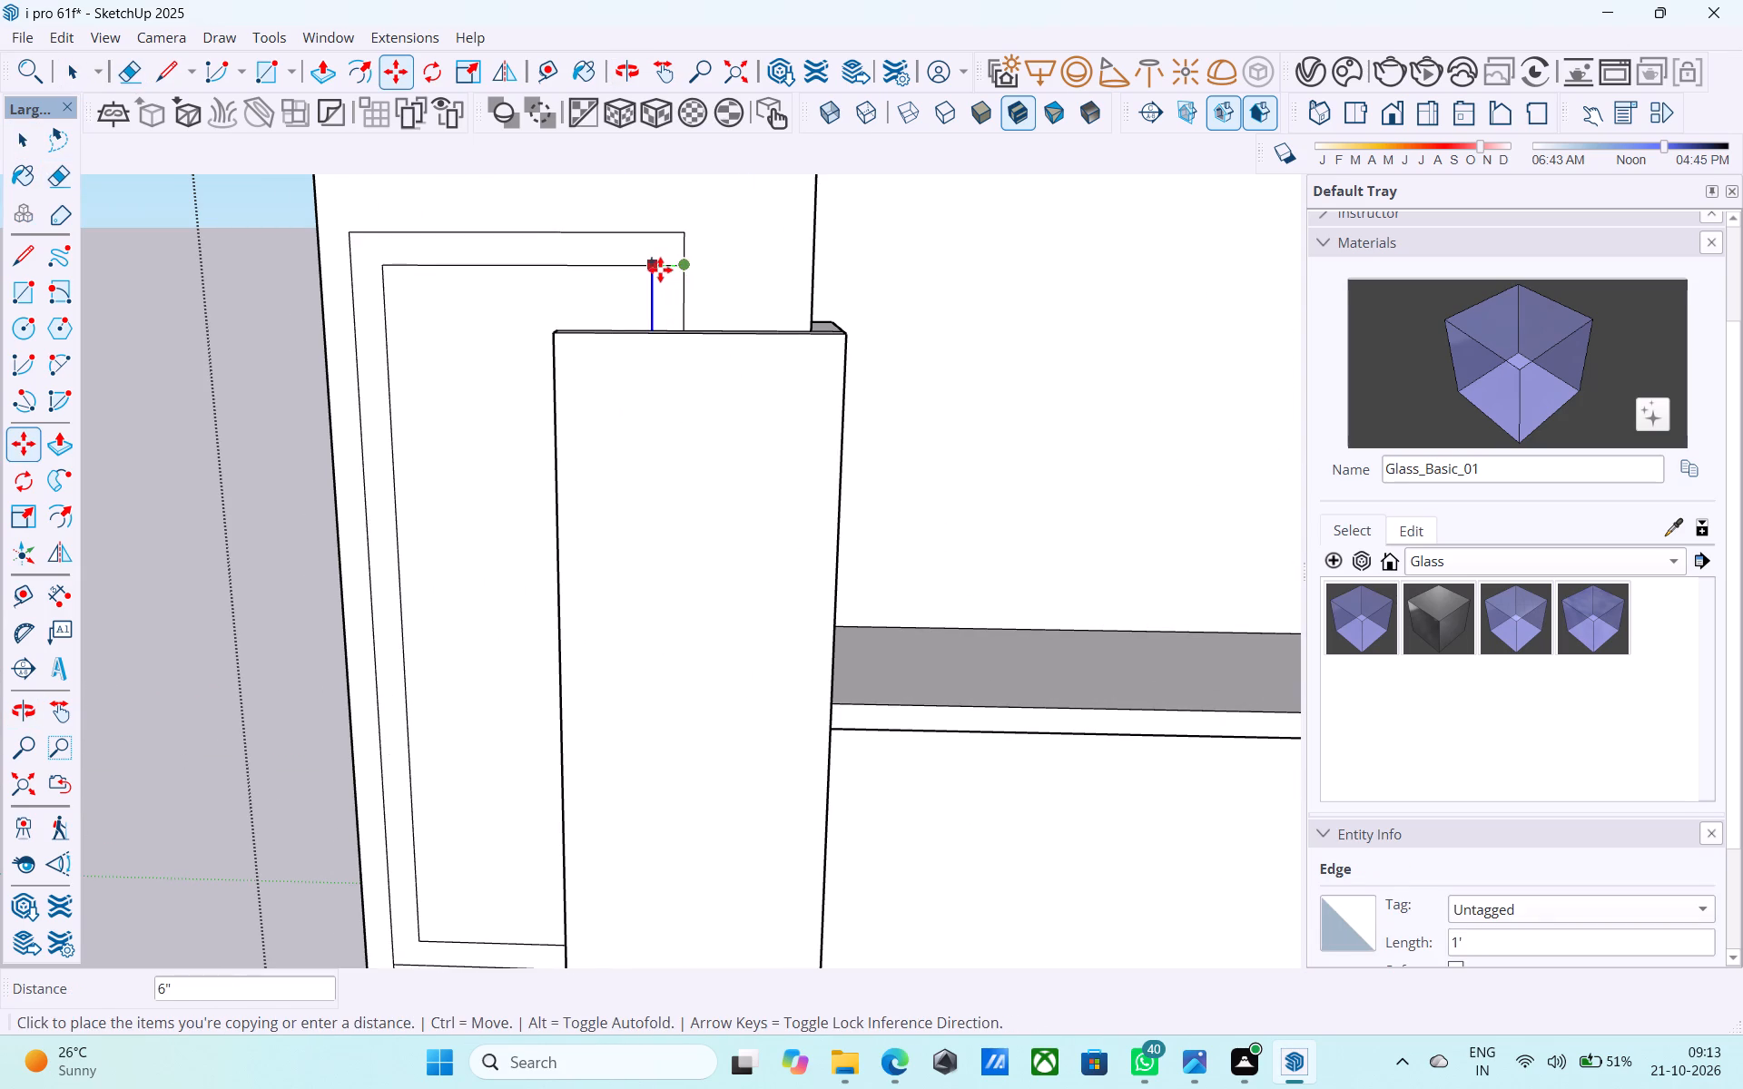
left_click(660, 270)
Erase the leftover horizontal stub across the band beside the copied short vertical line.
scroll(661, 270, "up", 3)
key("e")
left_click(665, 267)
scroll(671, 260, "down", 5)
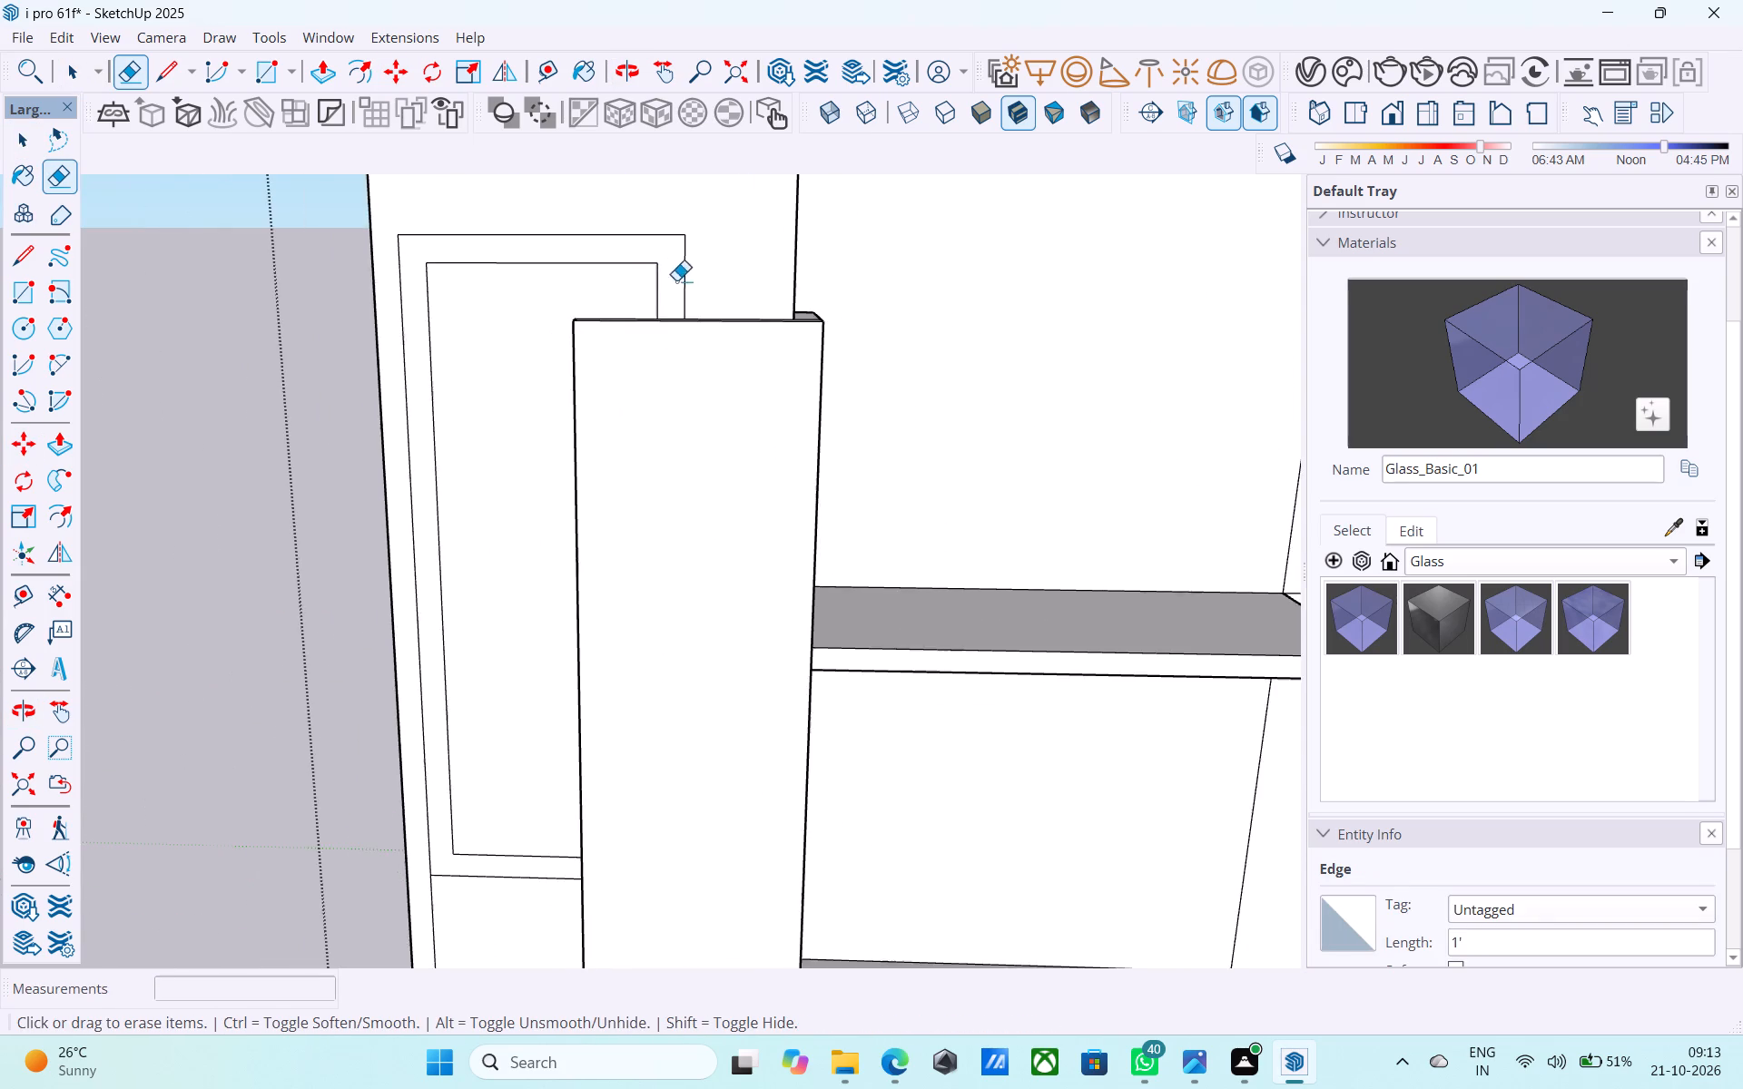
scroll(653, 334, "down", 5)
Push/Pull the 6" wide frame band on the corner wall outward by 6".
key("space")
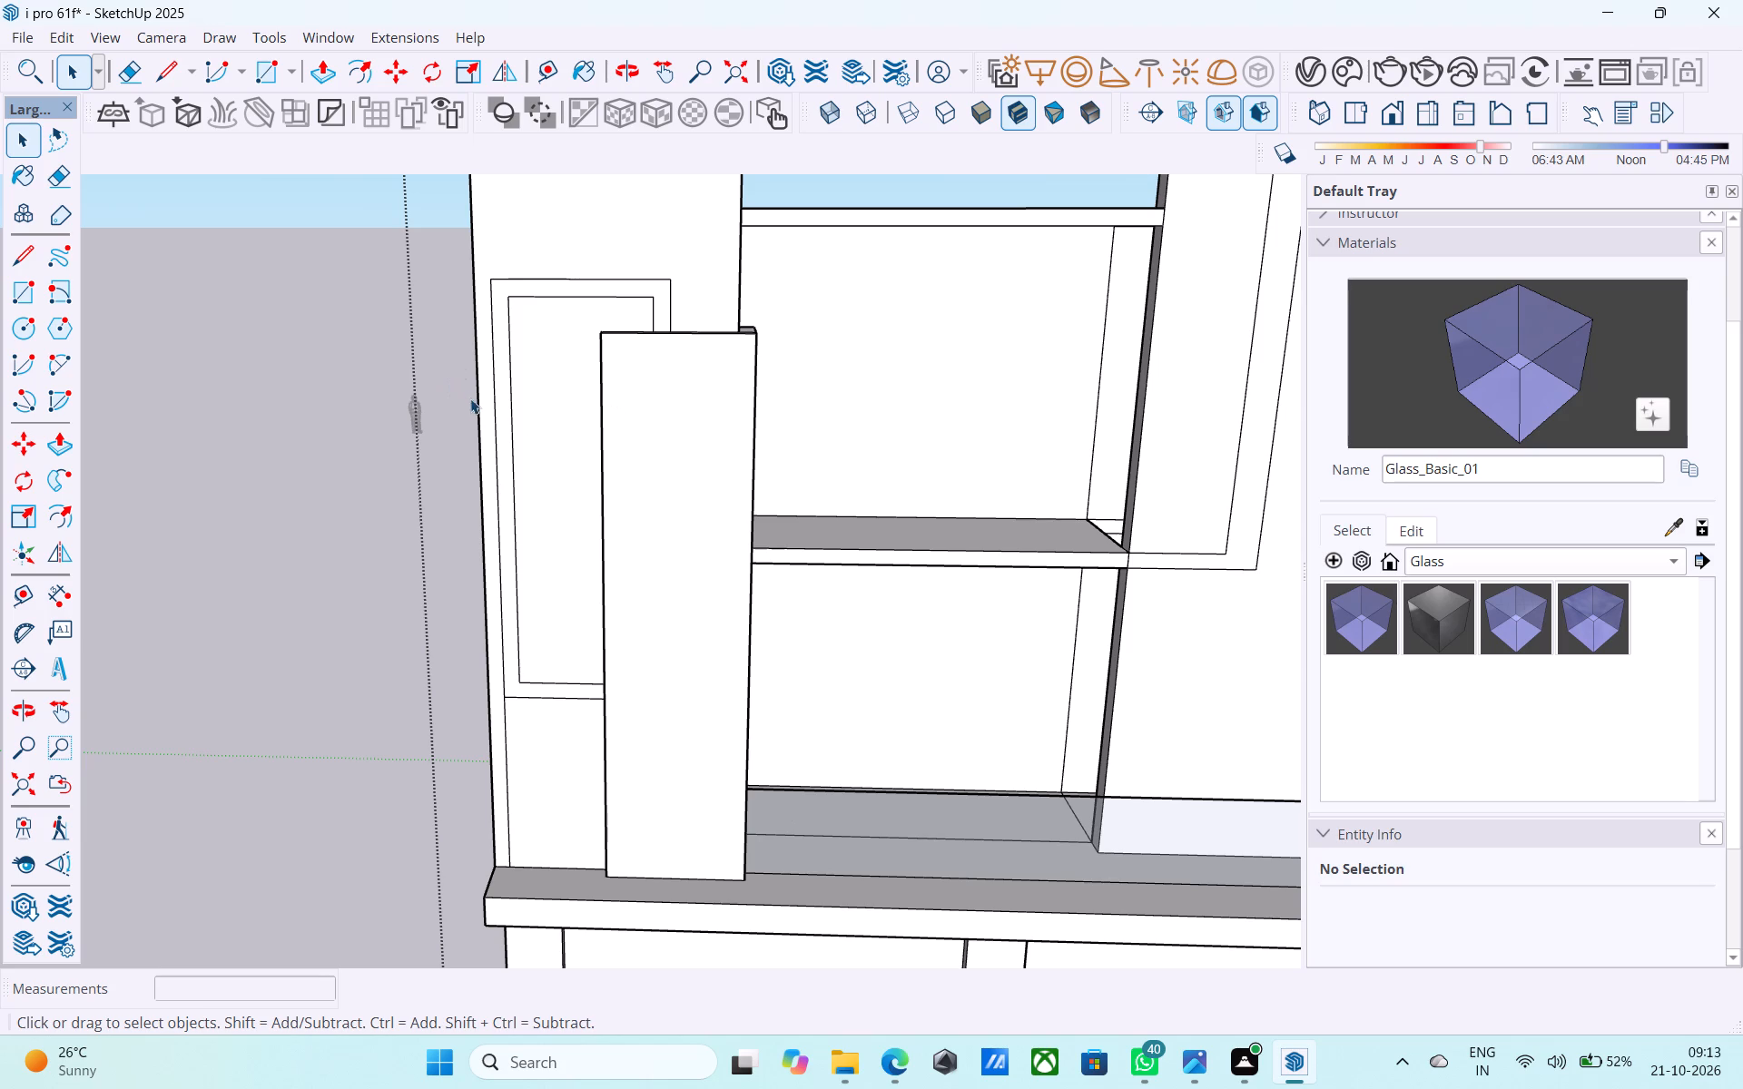
scroll(517, 416, "down", 4)
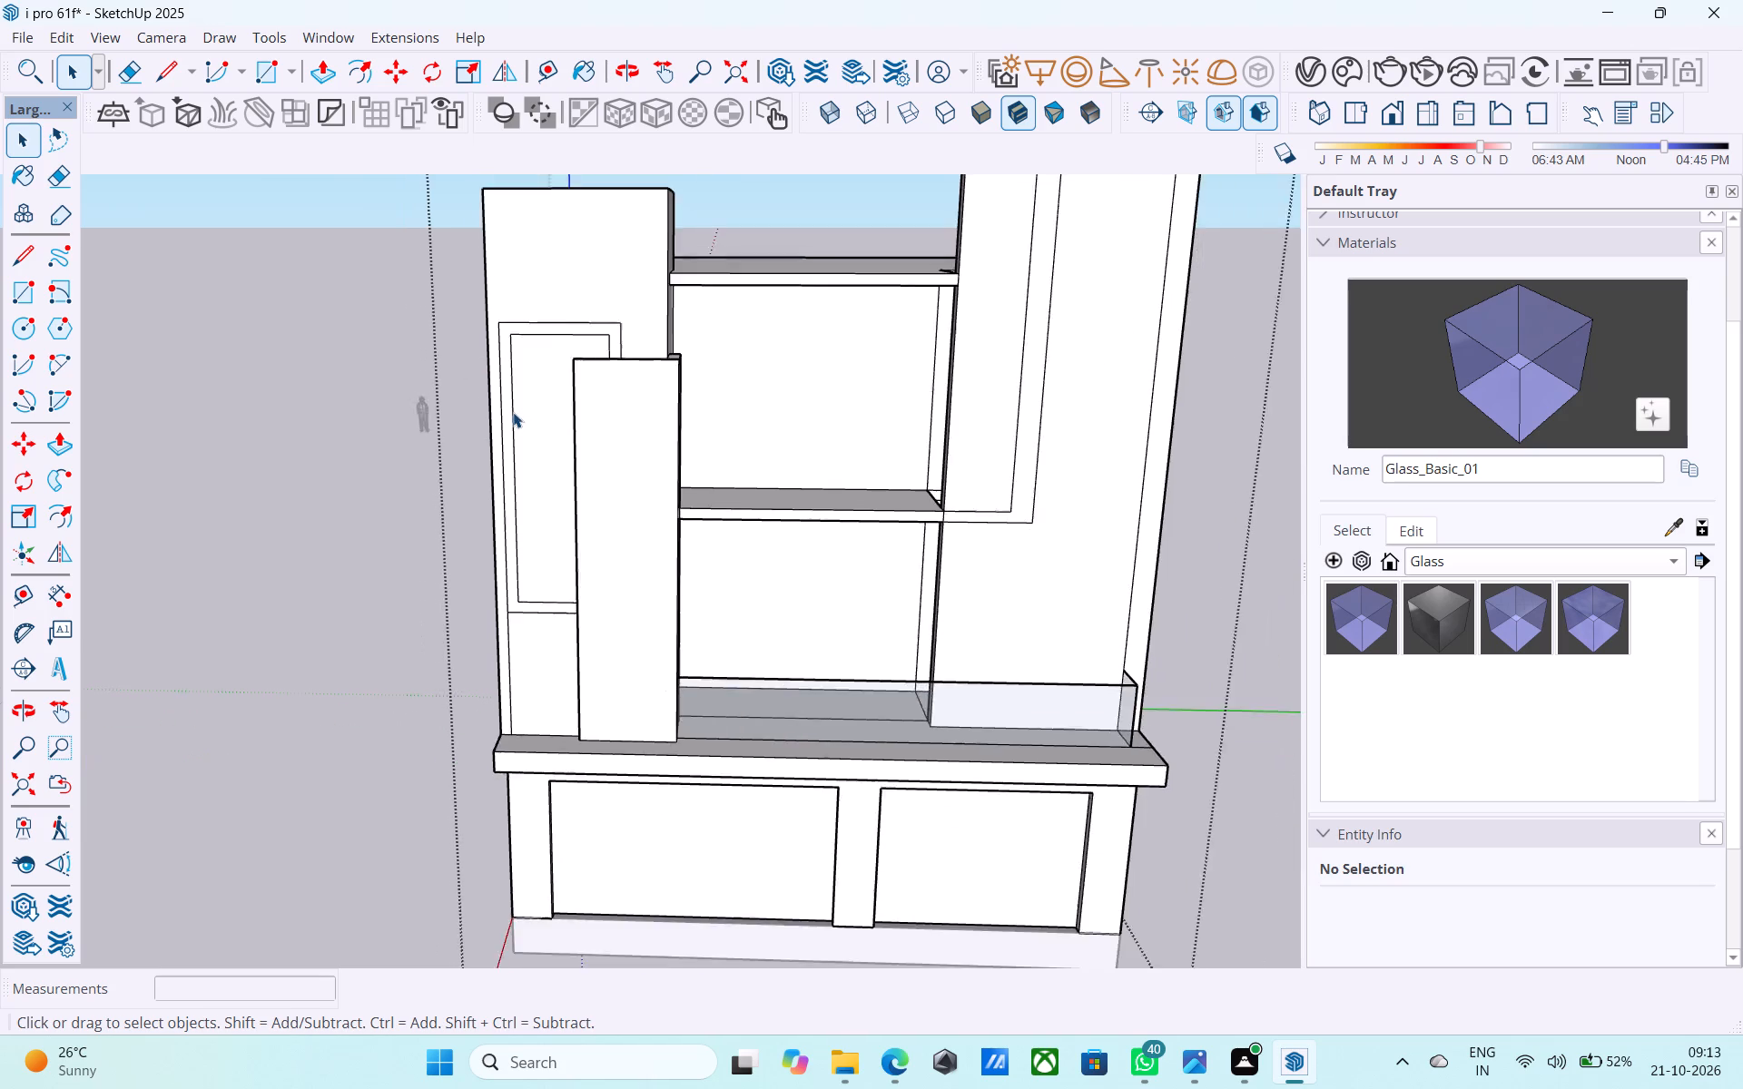
middle_click_drag(511, 410, 534, 505)
scroll(538, 455, "up", 8)
middle_click_drag(533, 441, 581, 362)
scroll(581, 362, "up", 1)
scroll(587, 338, "down", 5)
middle_click_drag(584, 400, 692, 414)
scroll(547, 428, "up", 7)
left_click(517, 415)
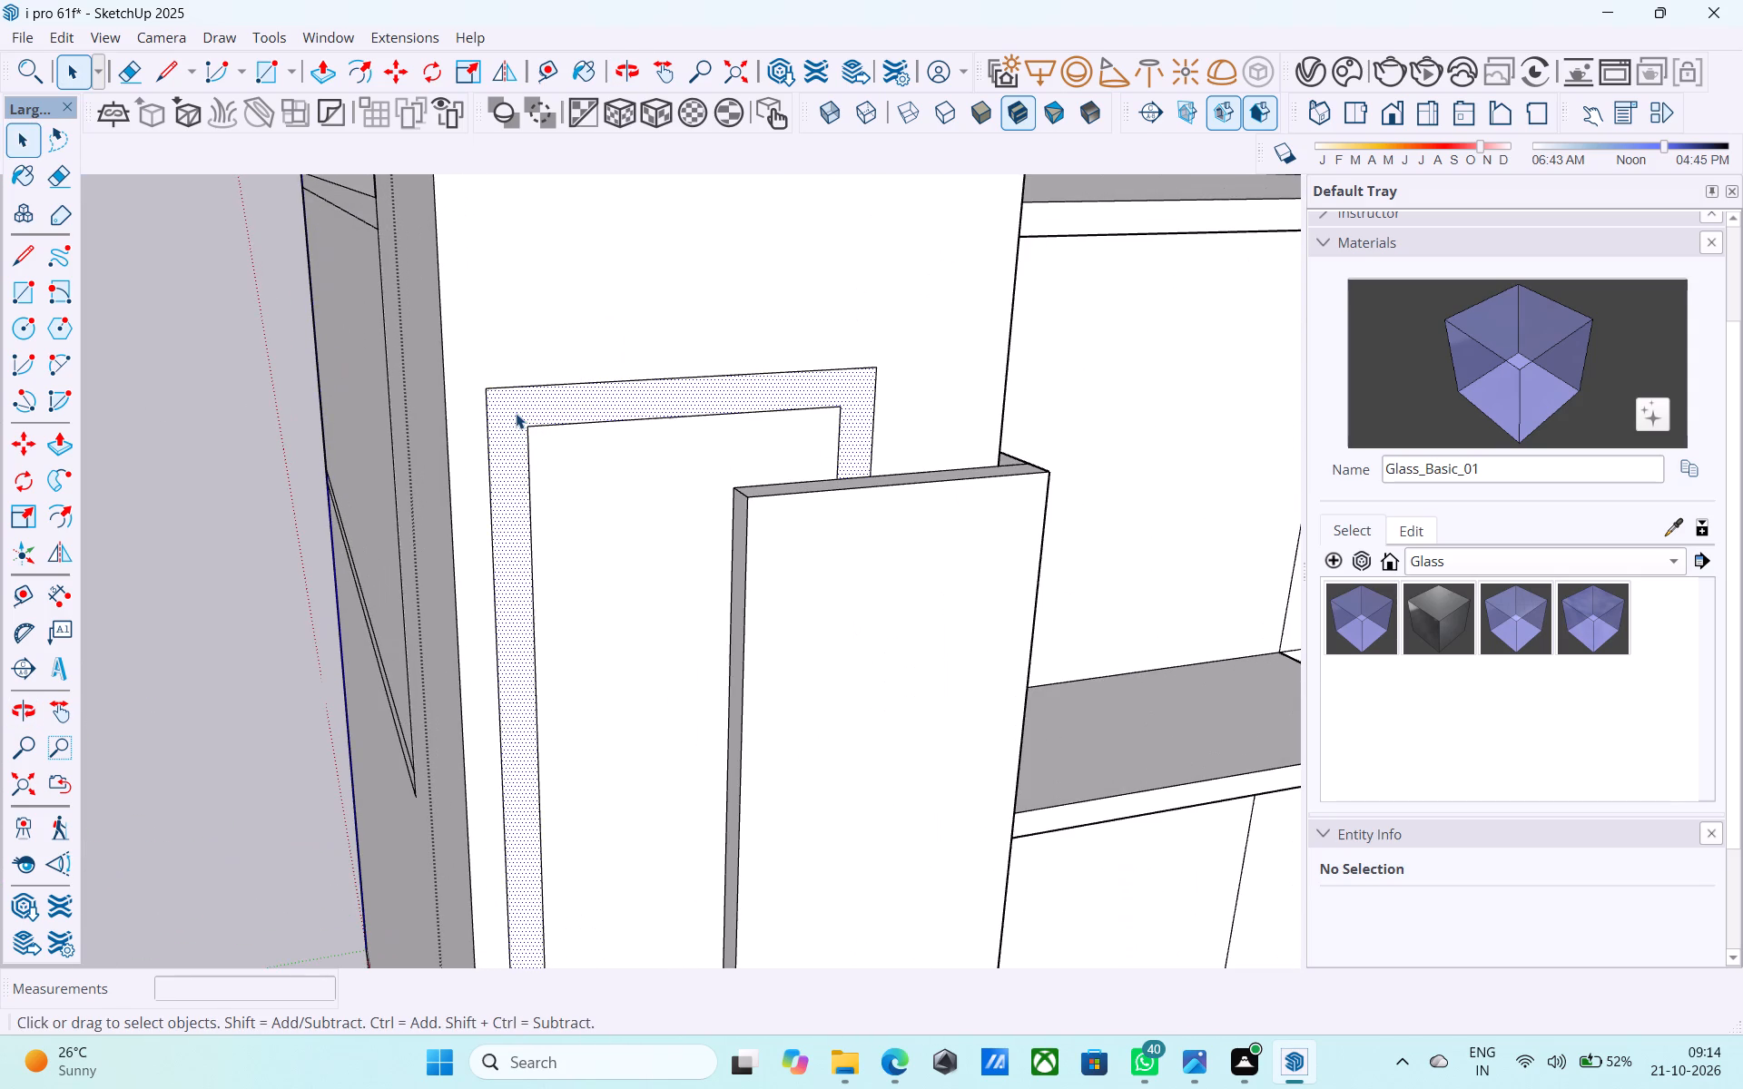
key("p")
left_click(516, 413)
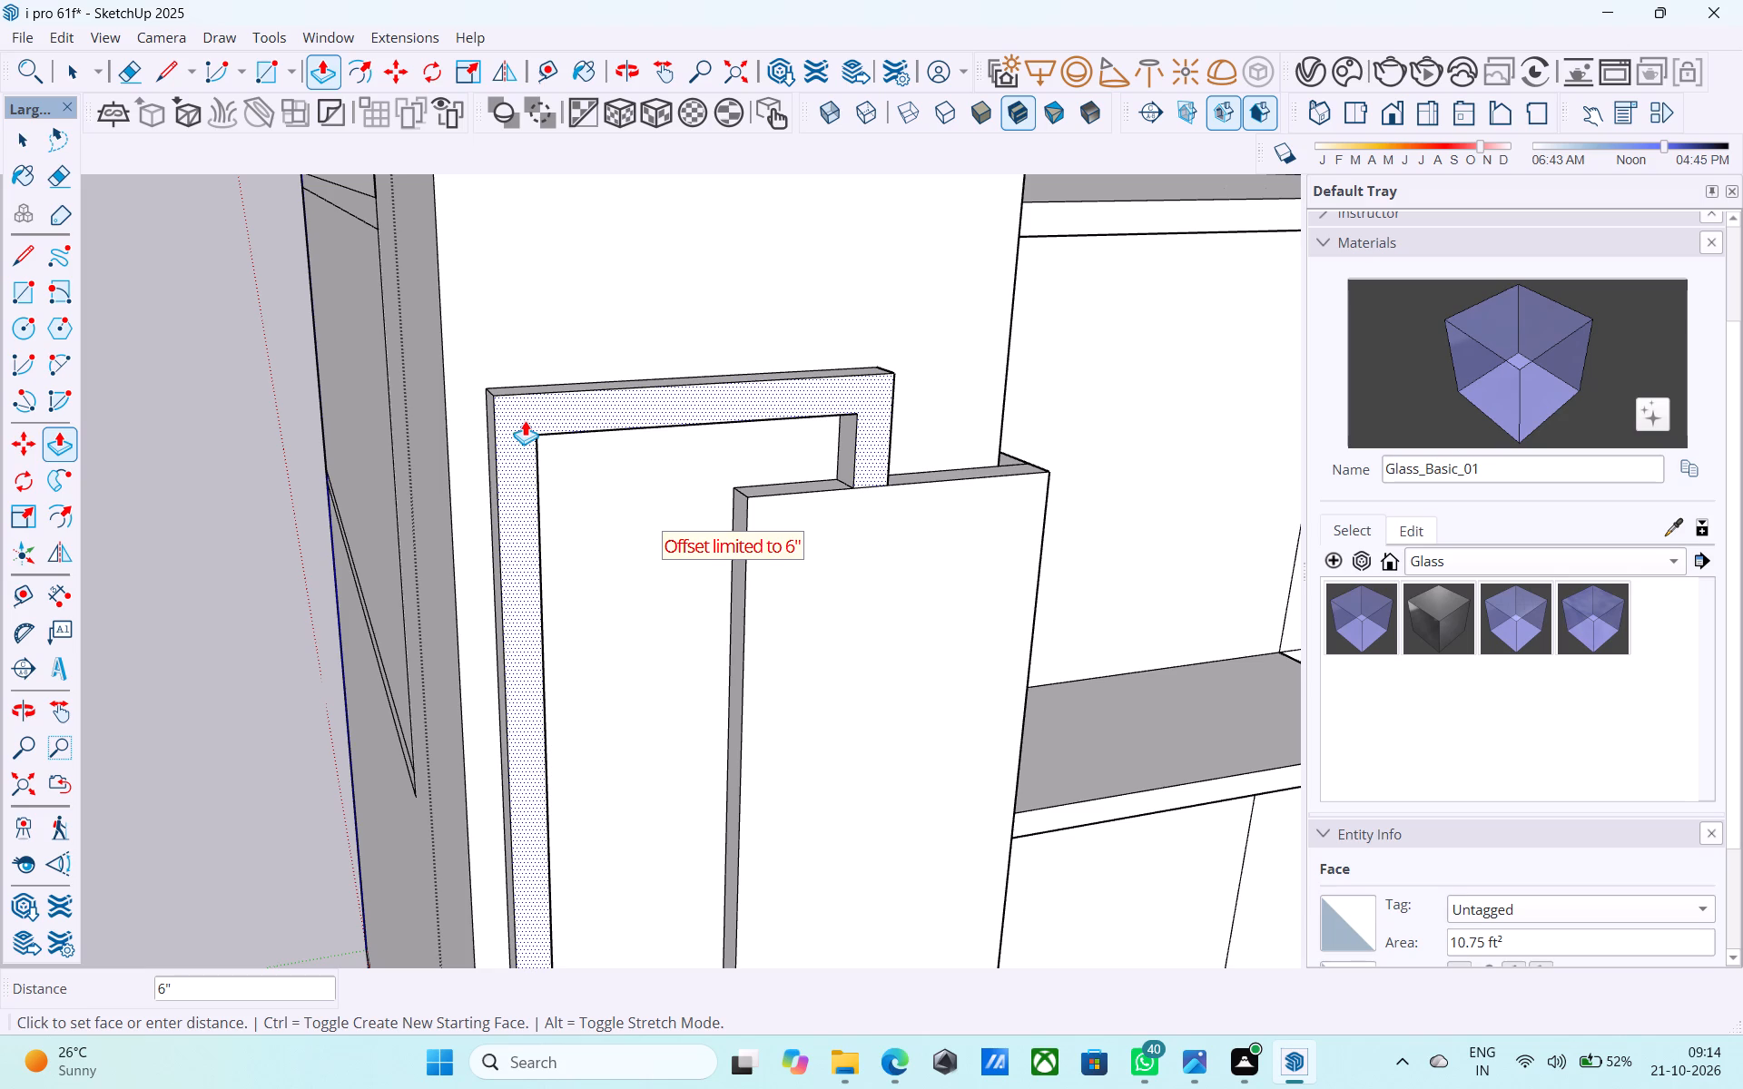
left_click(525, 419)
Examine the projected frame band in relation to the whole elevation from the front, side and above.
scroll(638, 368, "down", 14)
middle_click_drag(668, 436, 653, 392)
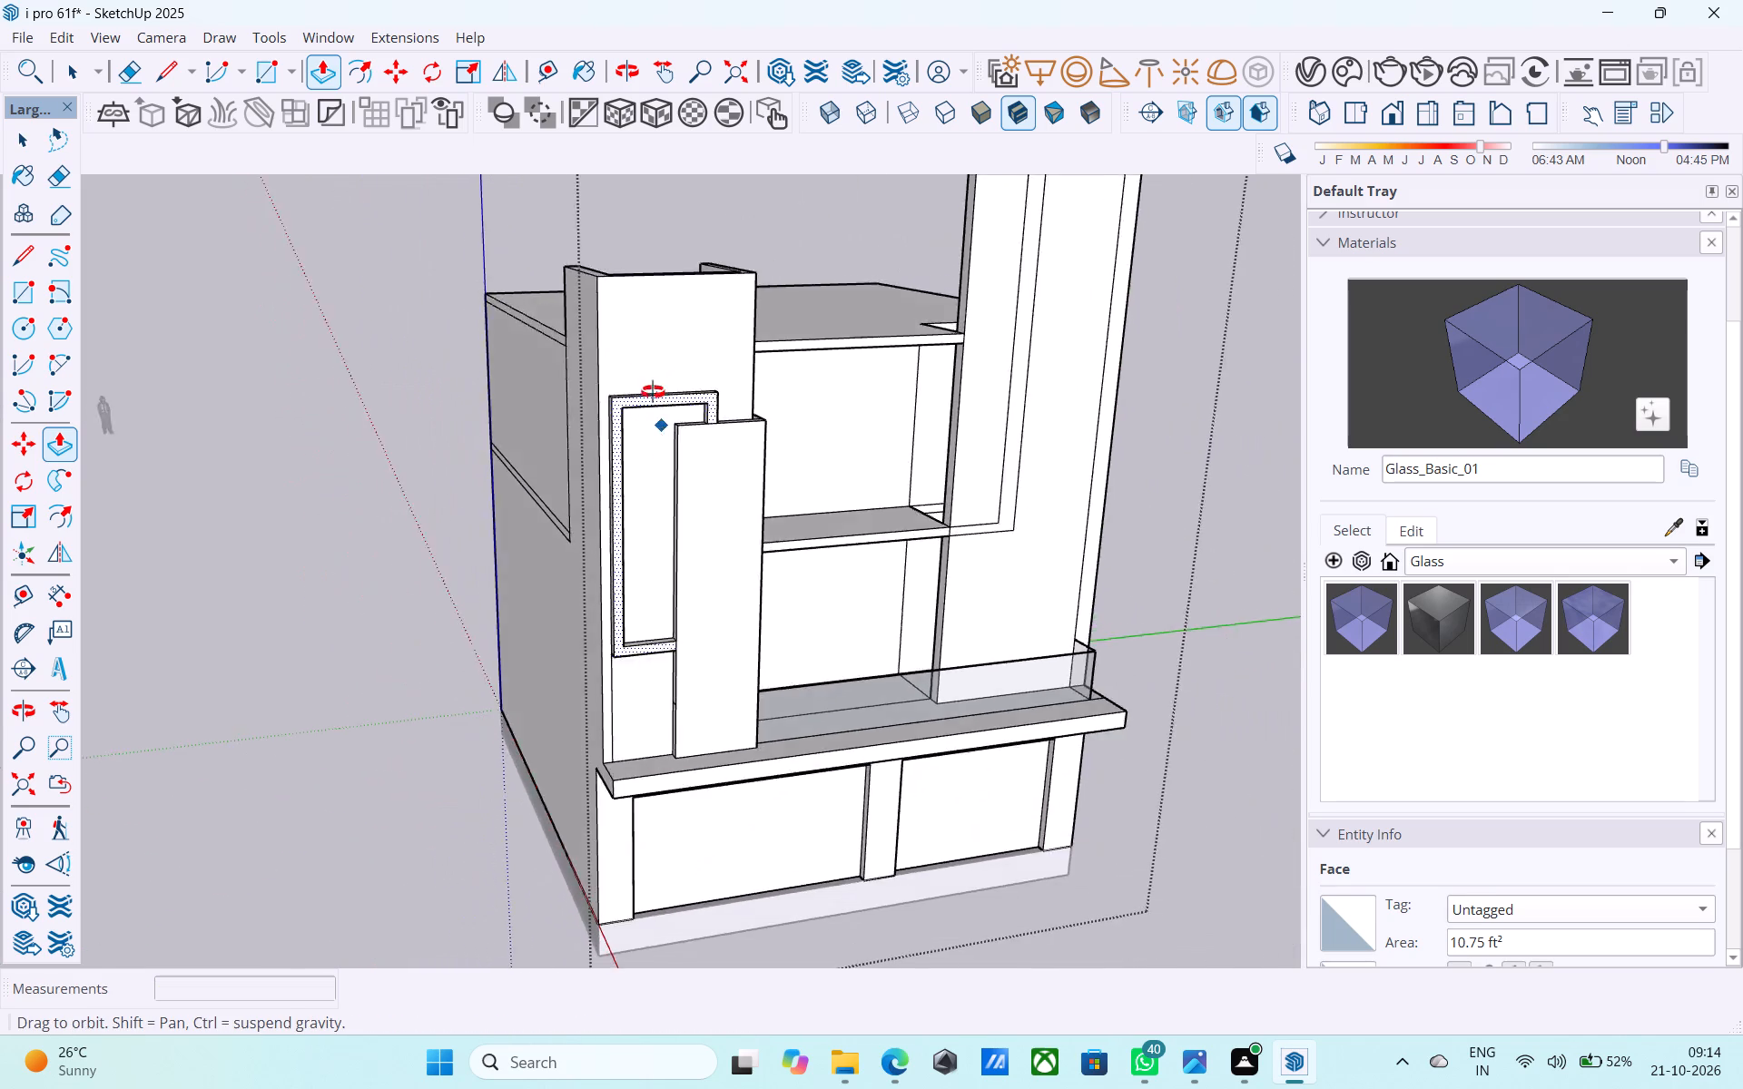
middle_click_drag(653, 392, 644, 284)
scroll(950, 414, "down", 4)
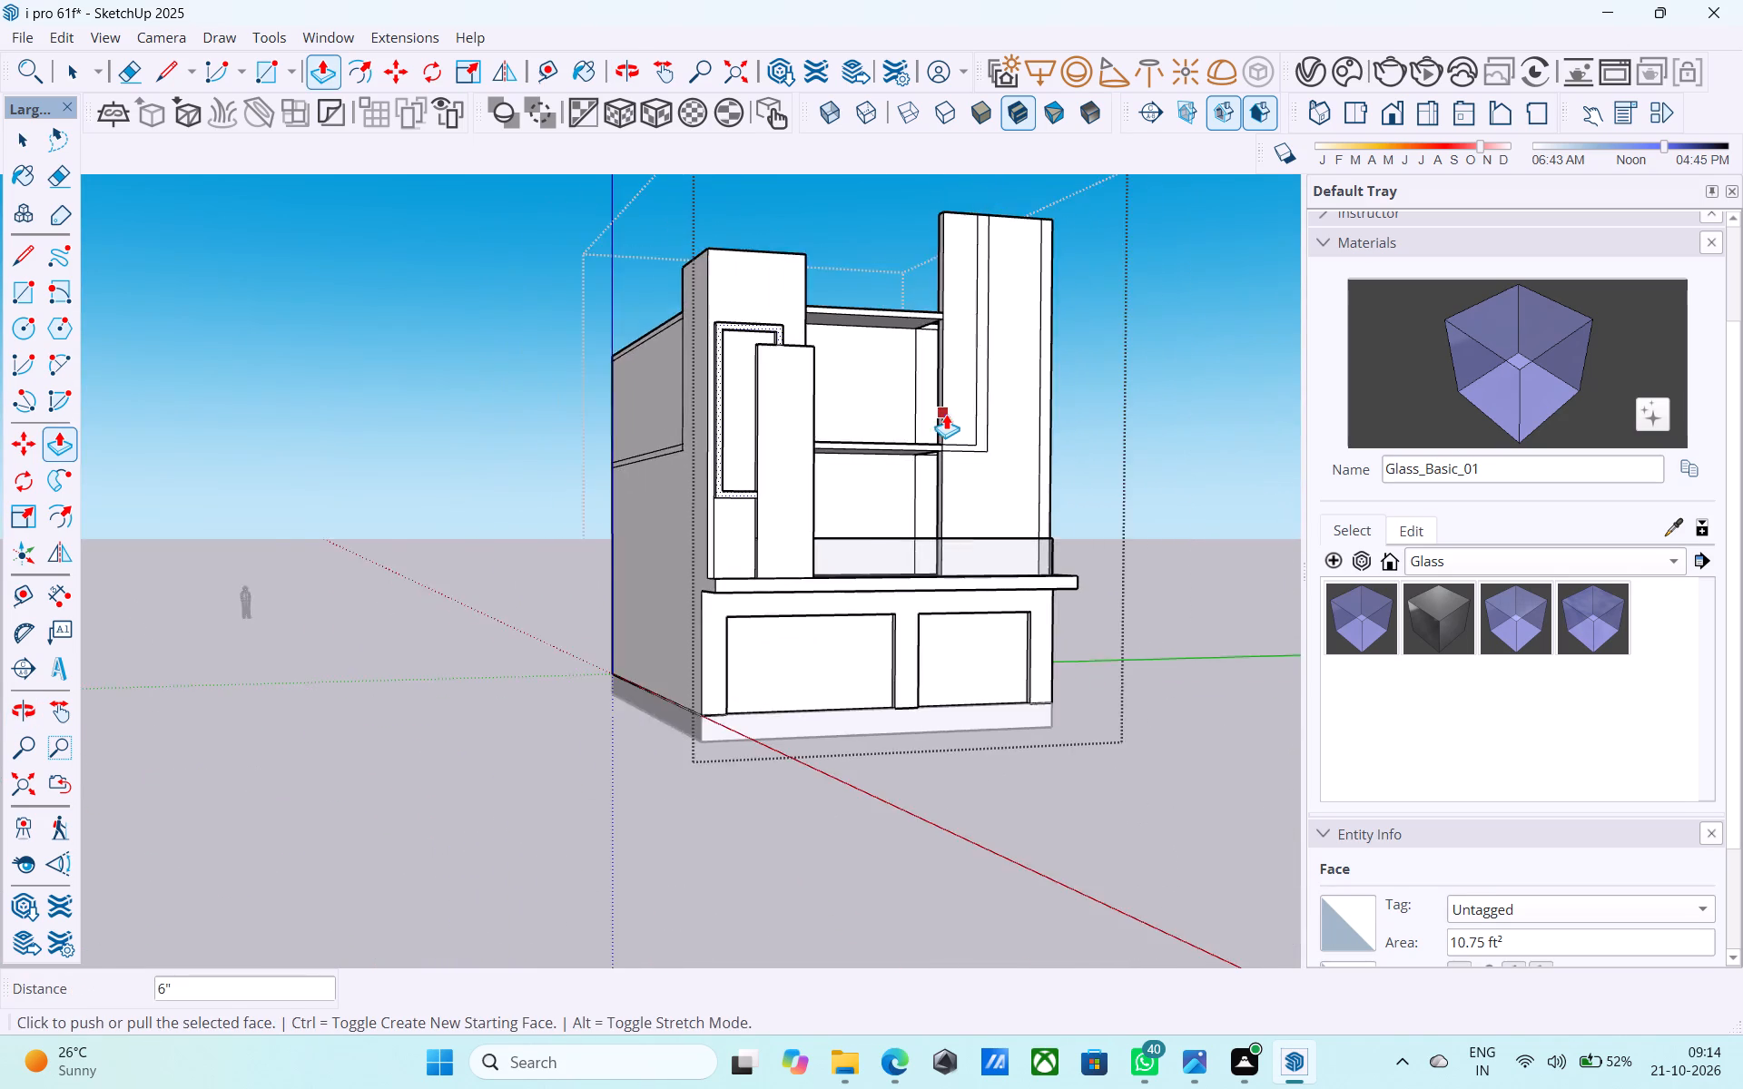
middle_click_drag(911, 411, 826, 406)
scroll(763, 340, "up", 5)
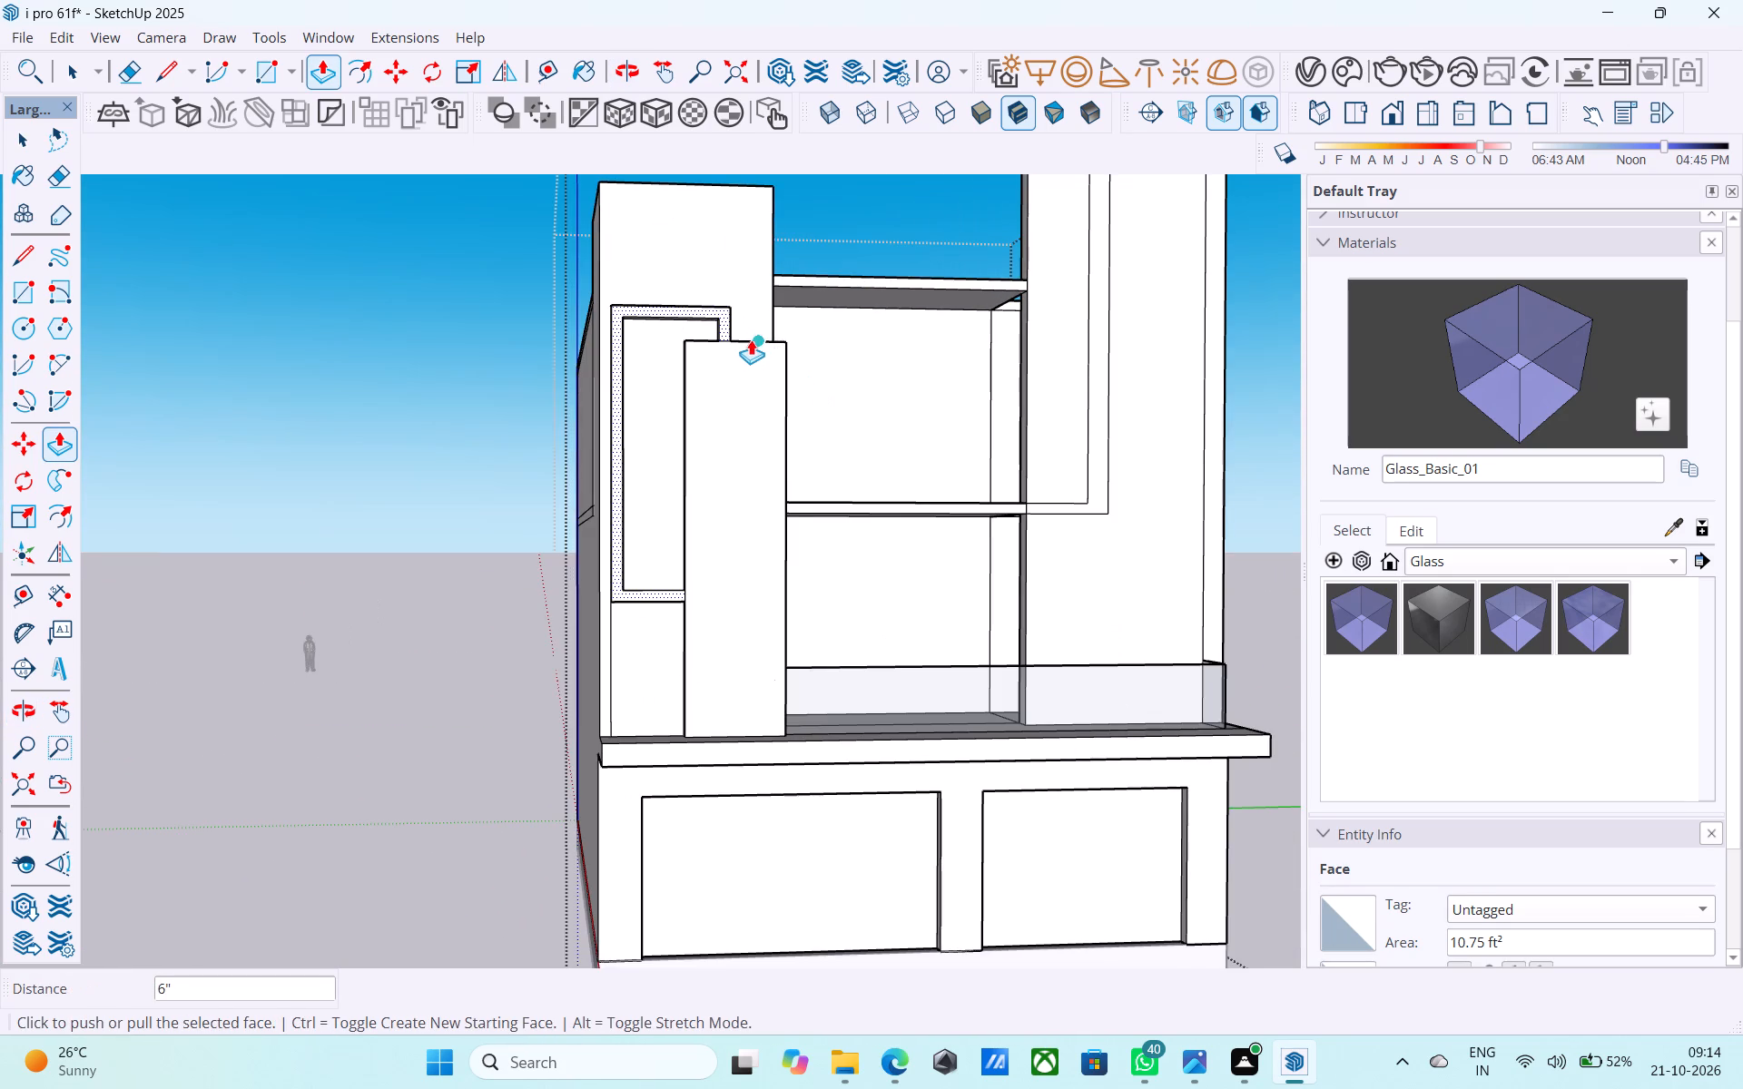
scroll(750, 340, "up", 3)
scroll(750, 340, "down", 8)
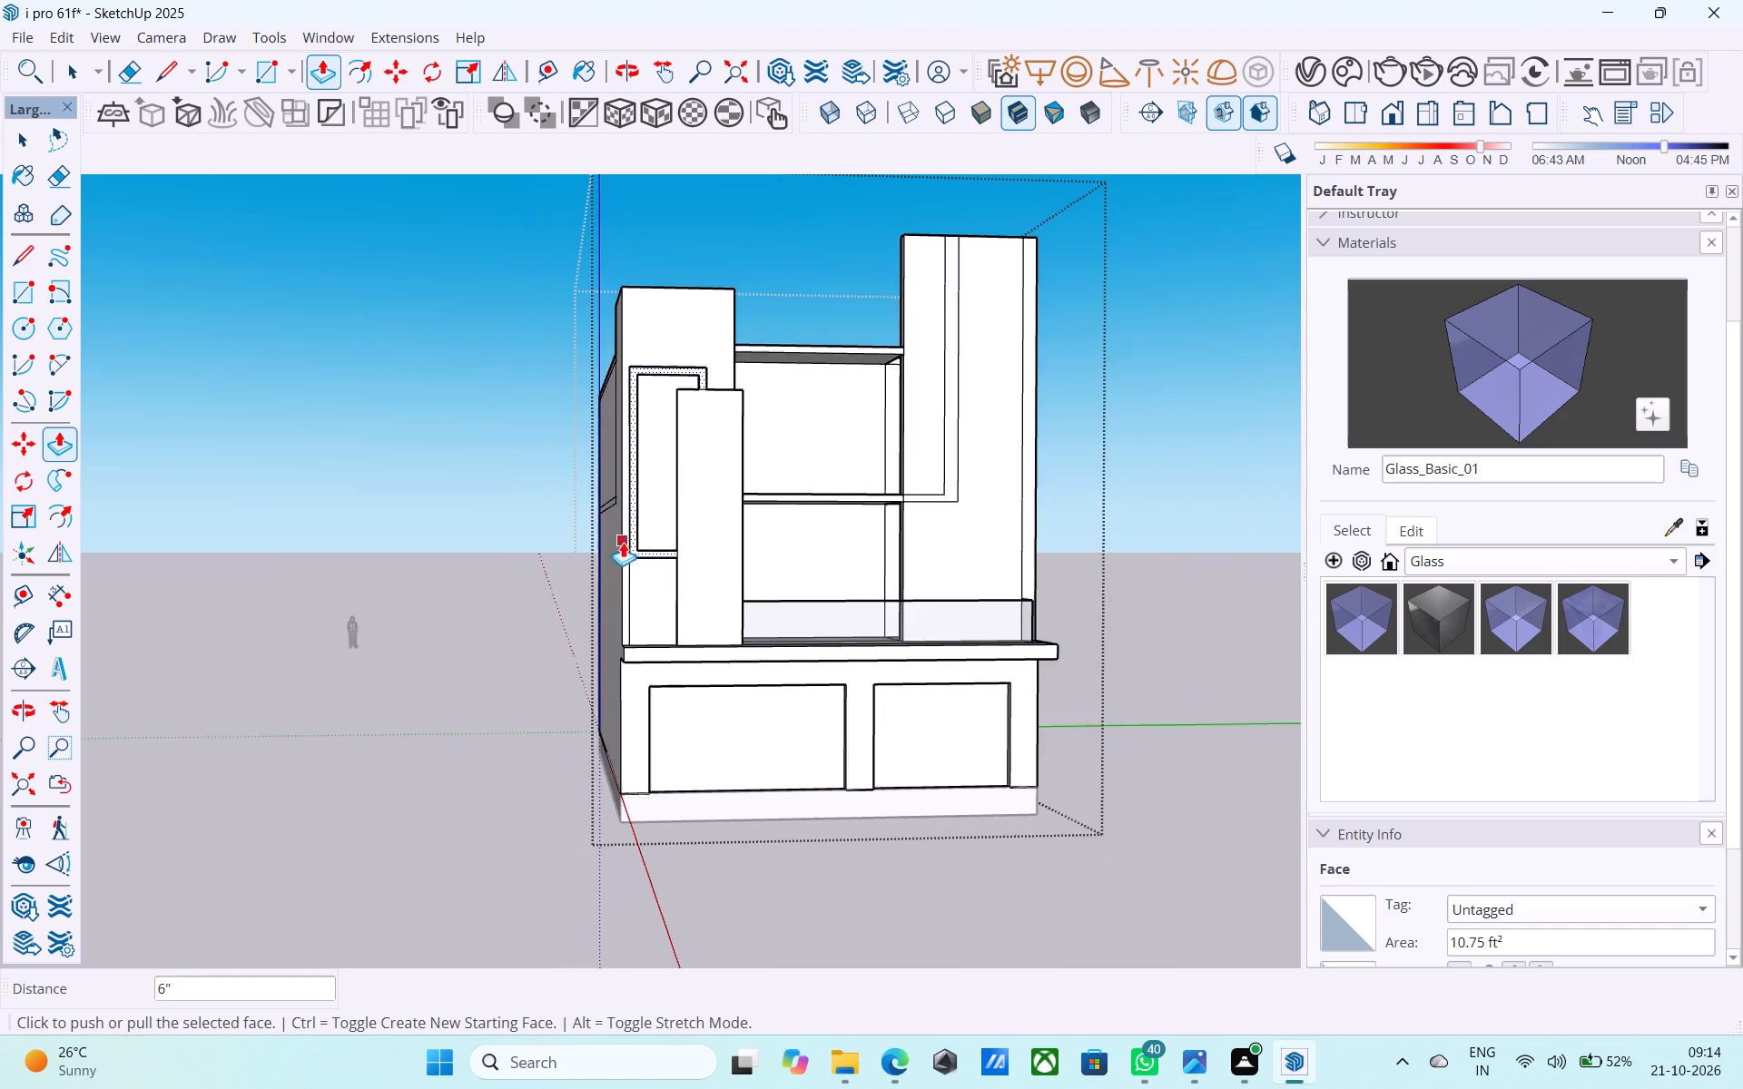
middle_click_drag(615, 559, 581, 679)
scroll(698, 298, "up", 3)
middle_click_drag(688, 312, 693, 411)
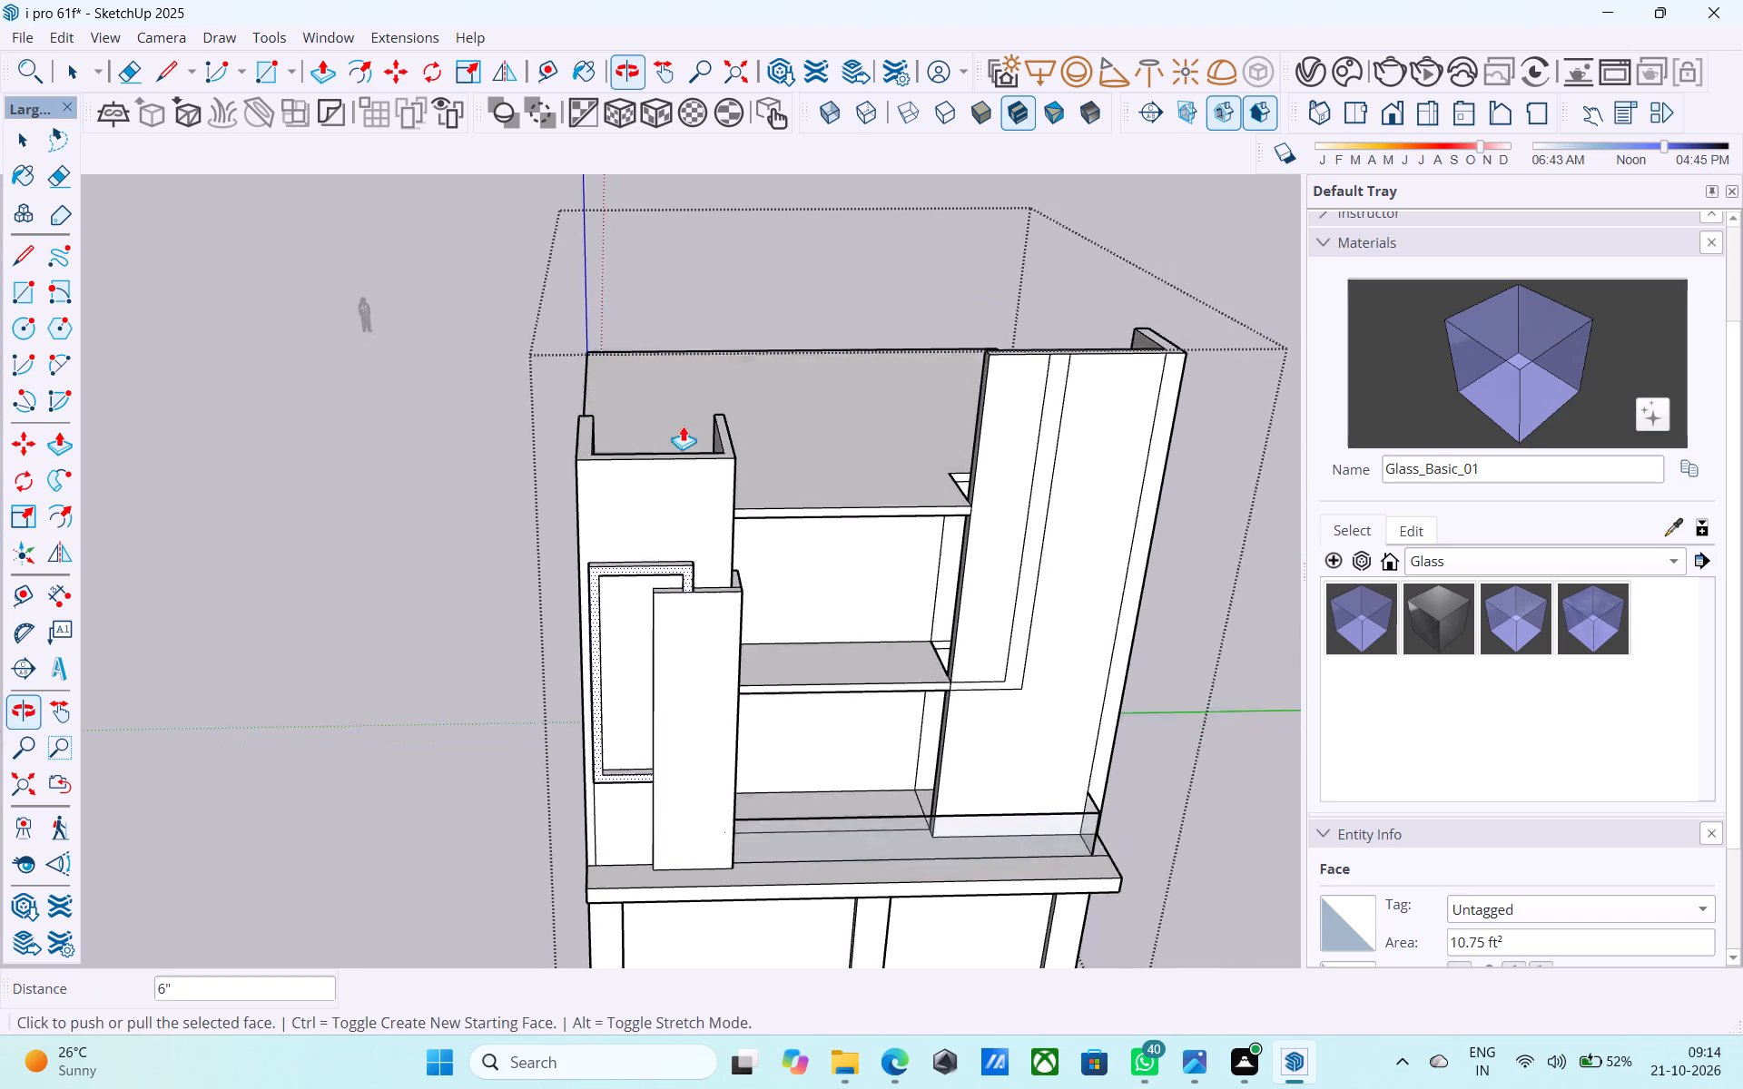
Draw a 2' vertical line down the corner wall's front face from its top front edge, above the frame band.
scroll(666, 446, "up", 3)
middle_click_drag(651, 453, 650, 480)
scroll(650, 476, "up", 1)
key("l")
scroll(603, 540, "down", 1)
scroll(603, 540, "up", 3)
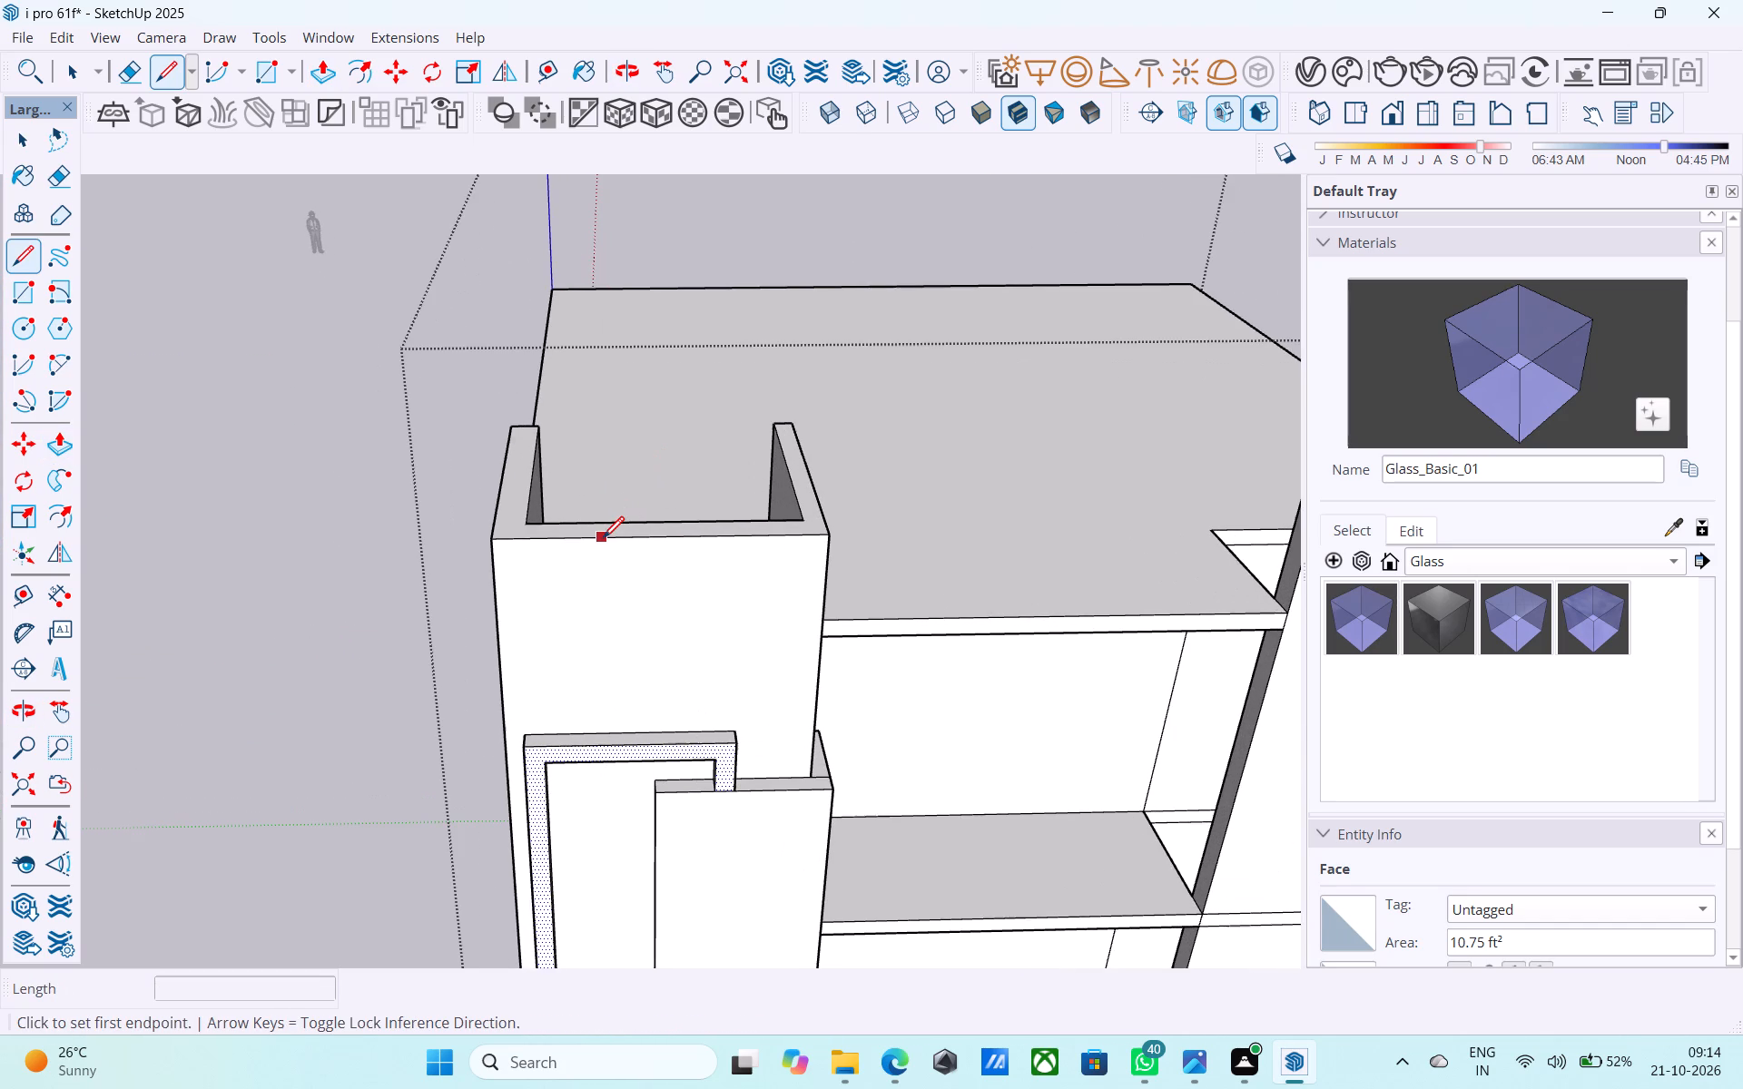
scroll(603, 540, "up", 4)
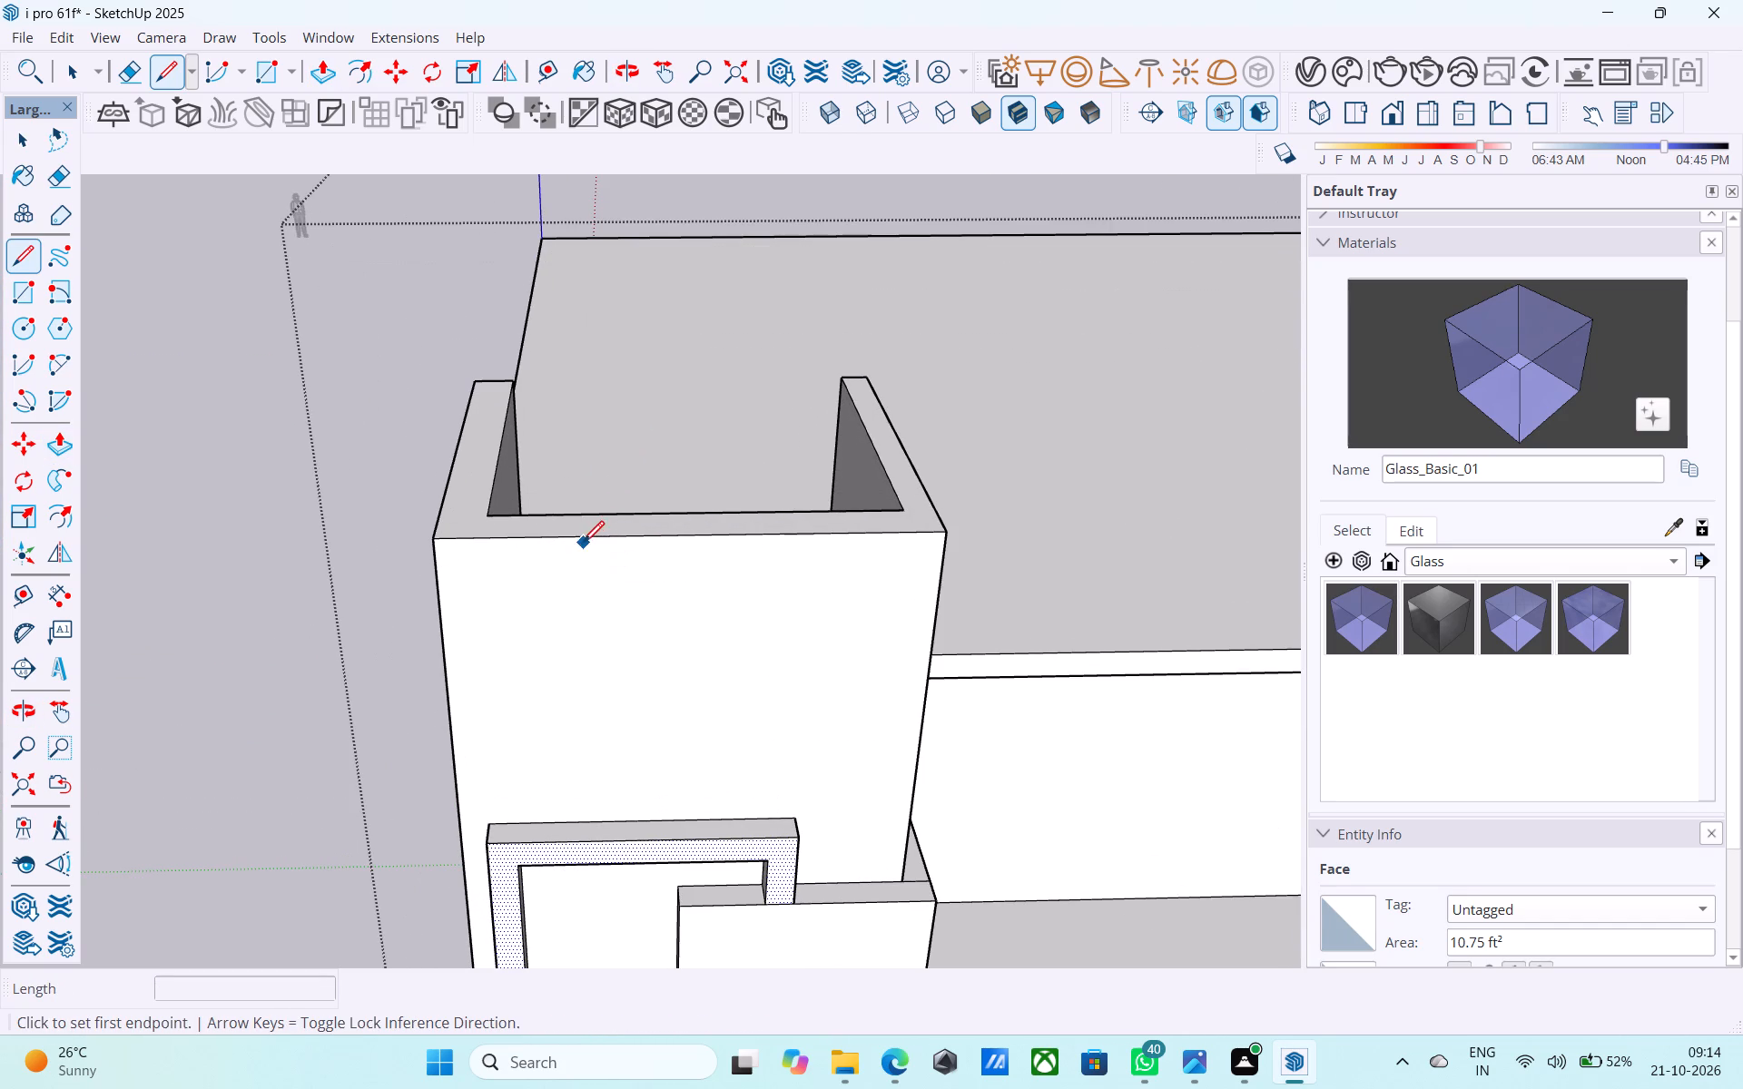
left_click(573, 541)
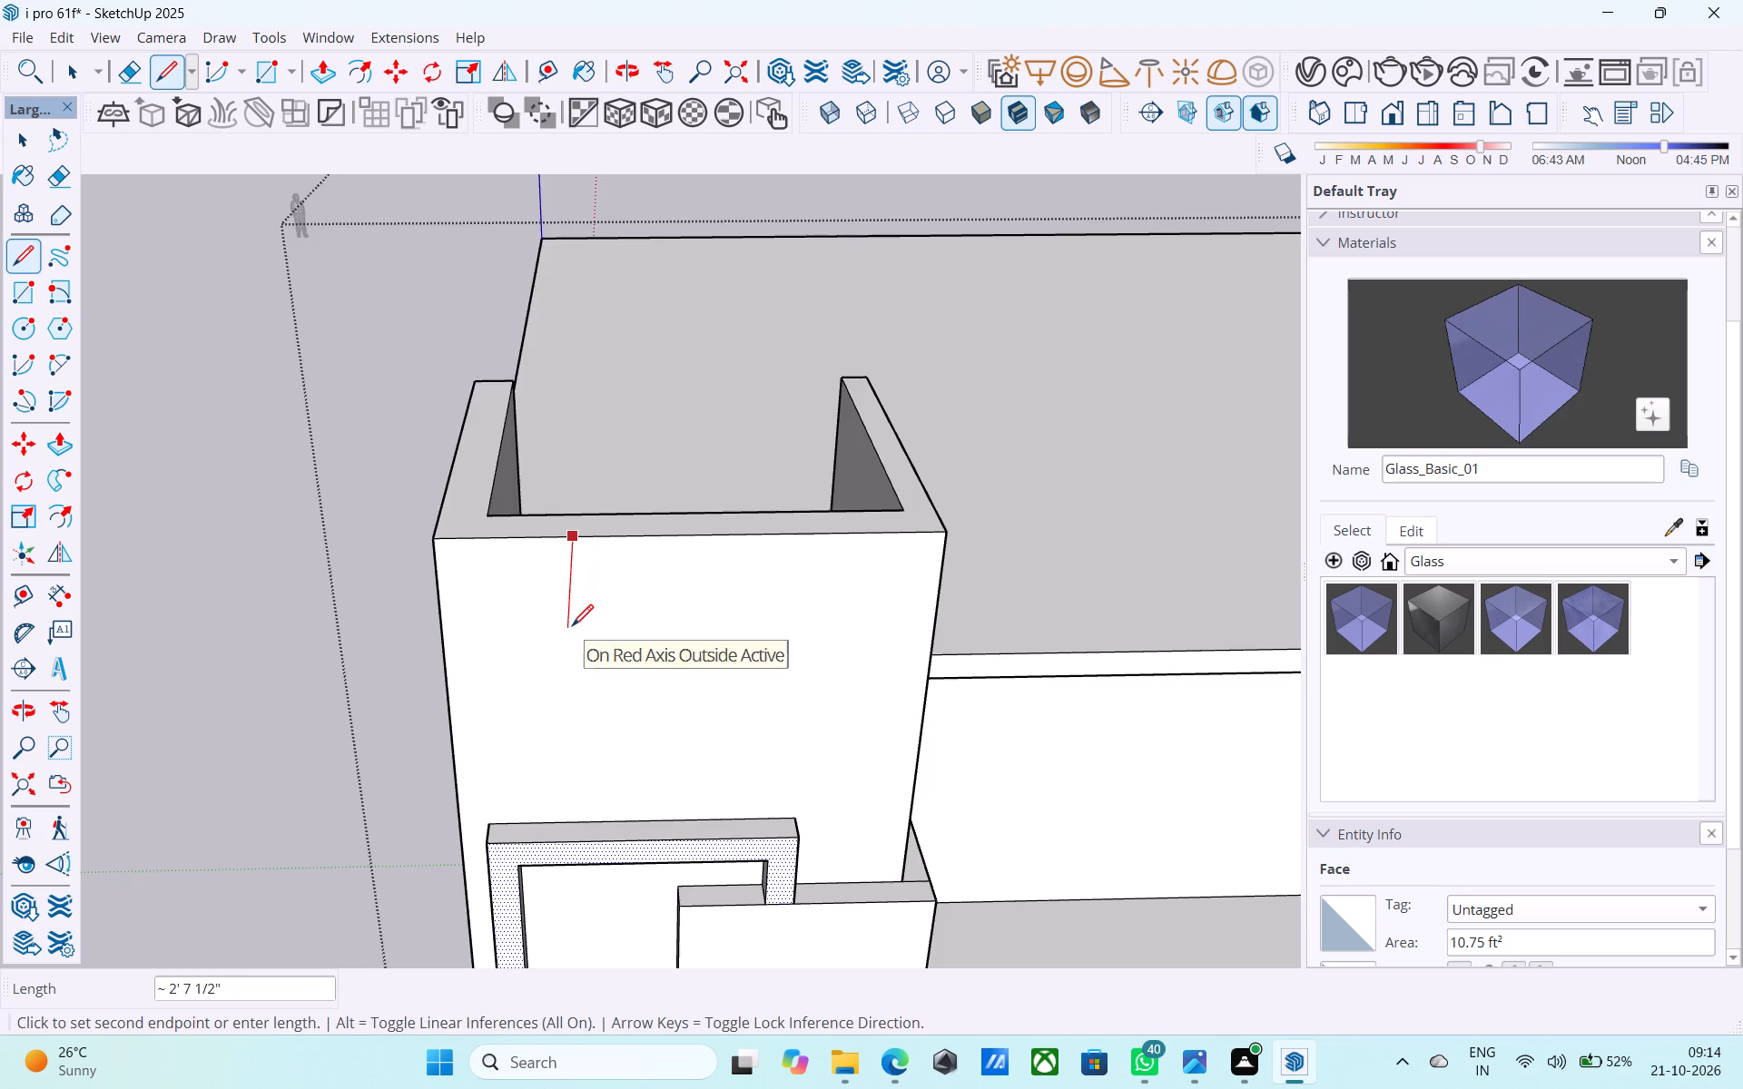
middle_click_drag(568, 629, 413, 510)
scroll(428, 507, "down", 6)
scroll(596, 648, "up", 6)
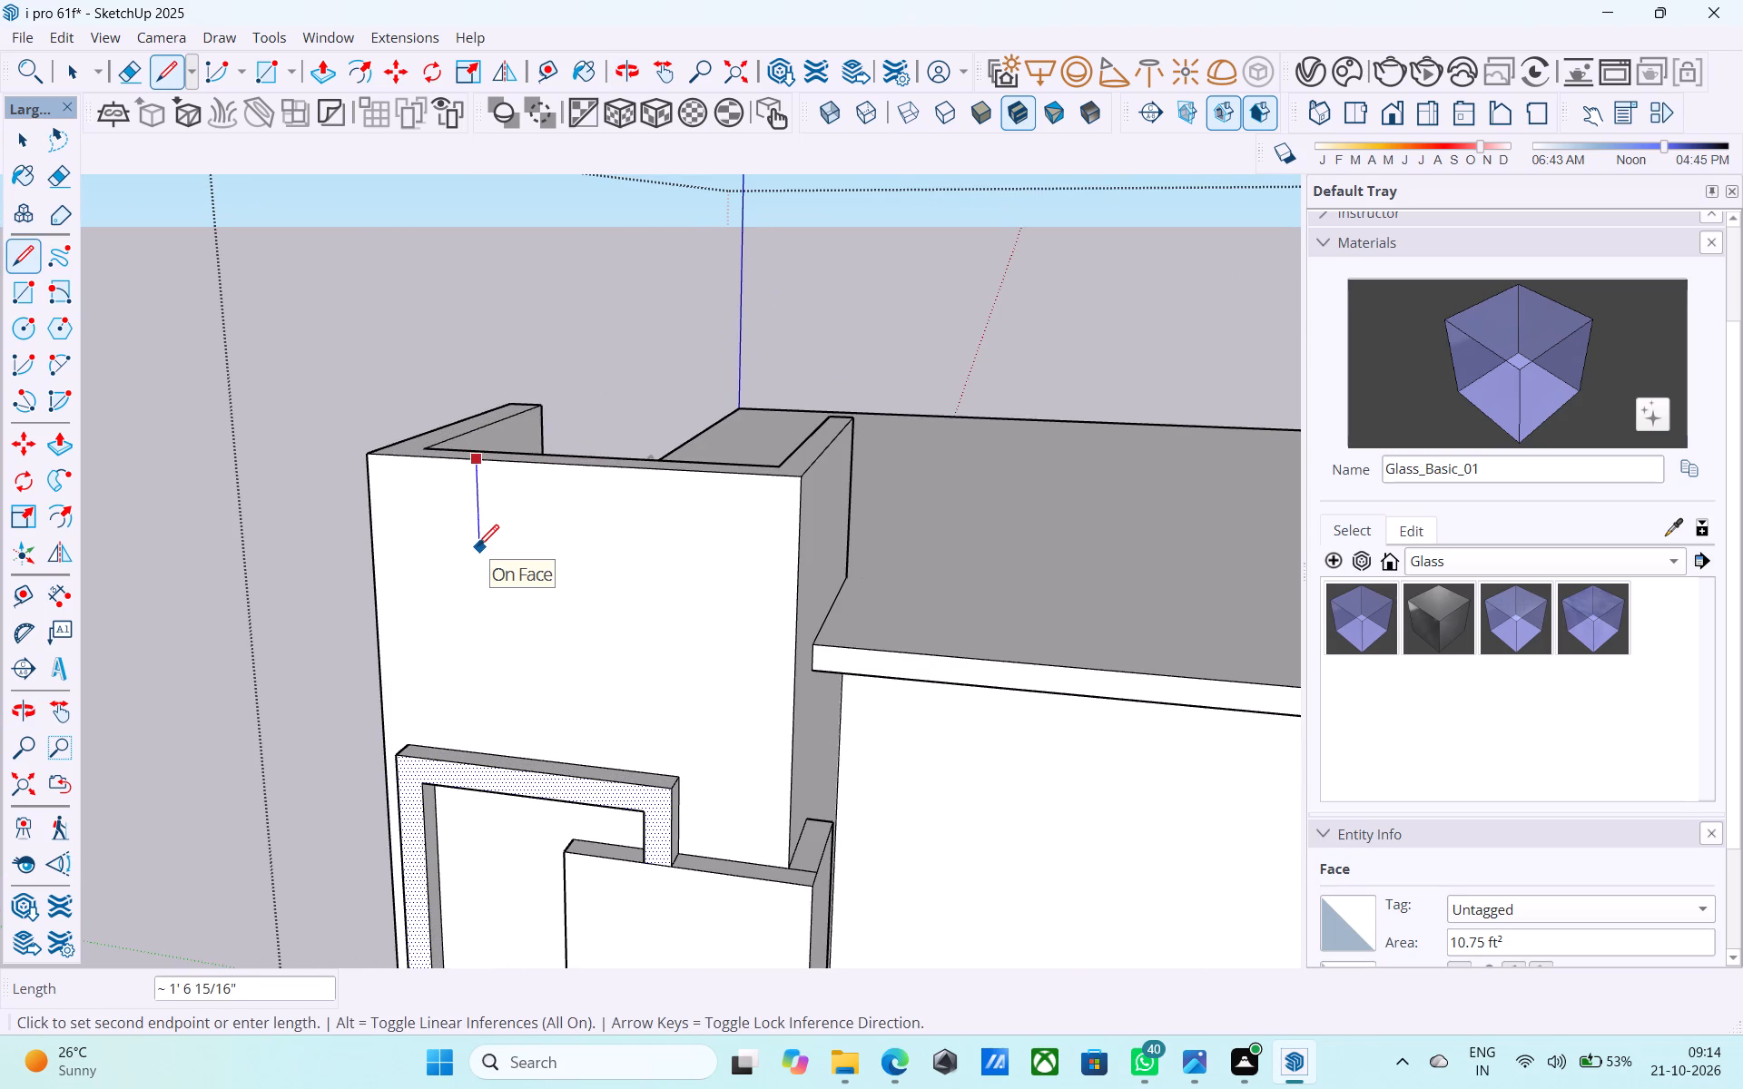
type("2'")
key("Return")
Copy the 2' vertical line 2.5' along the corner wall's top front edge and divide the distance into 9 equal spaces.
key("space")
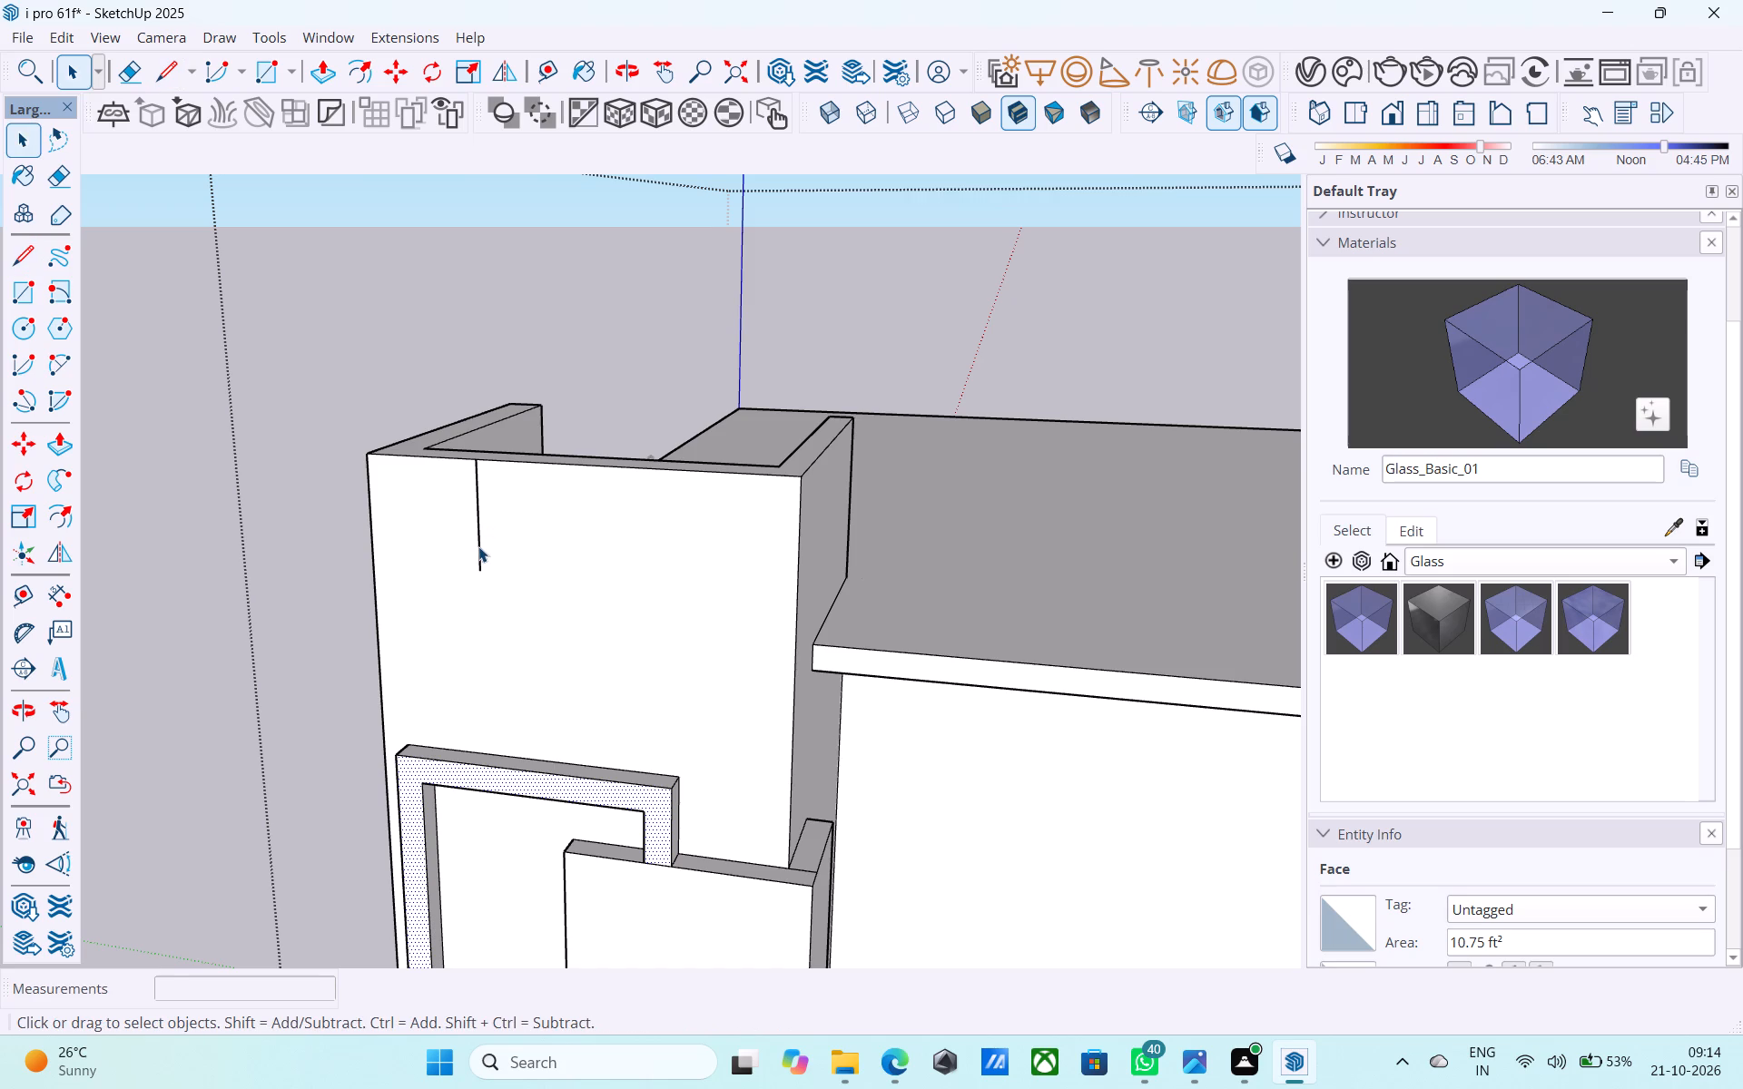
left_click(478, 544)
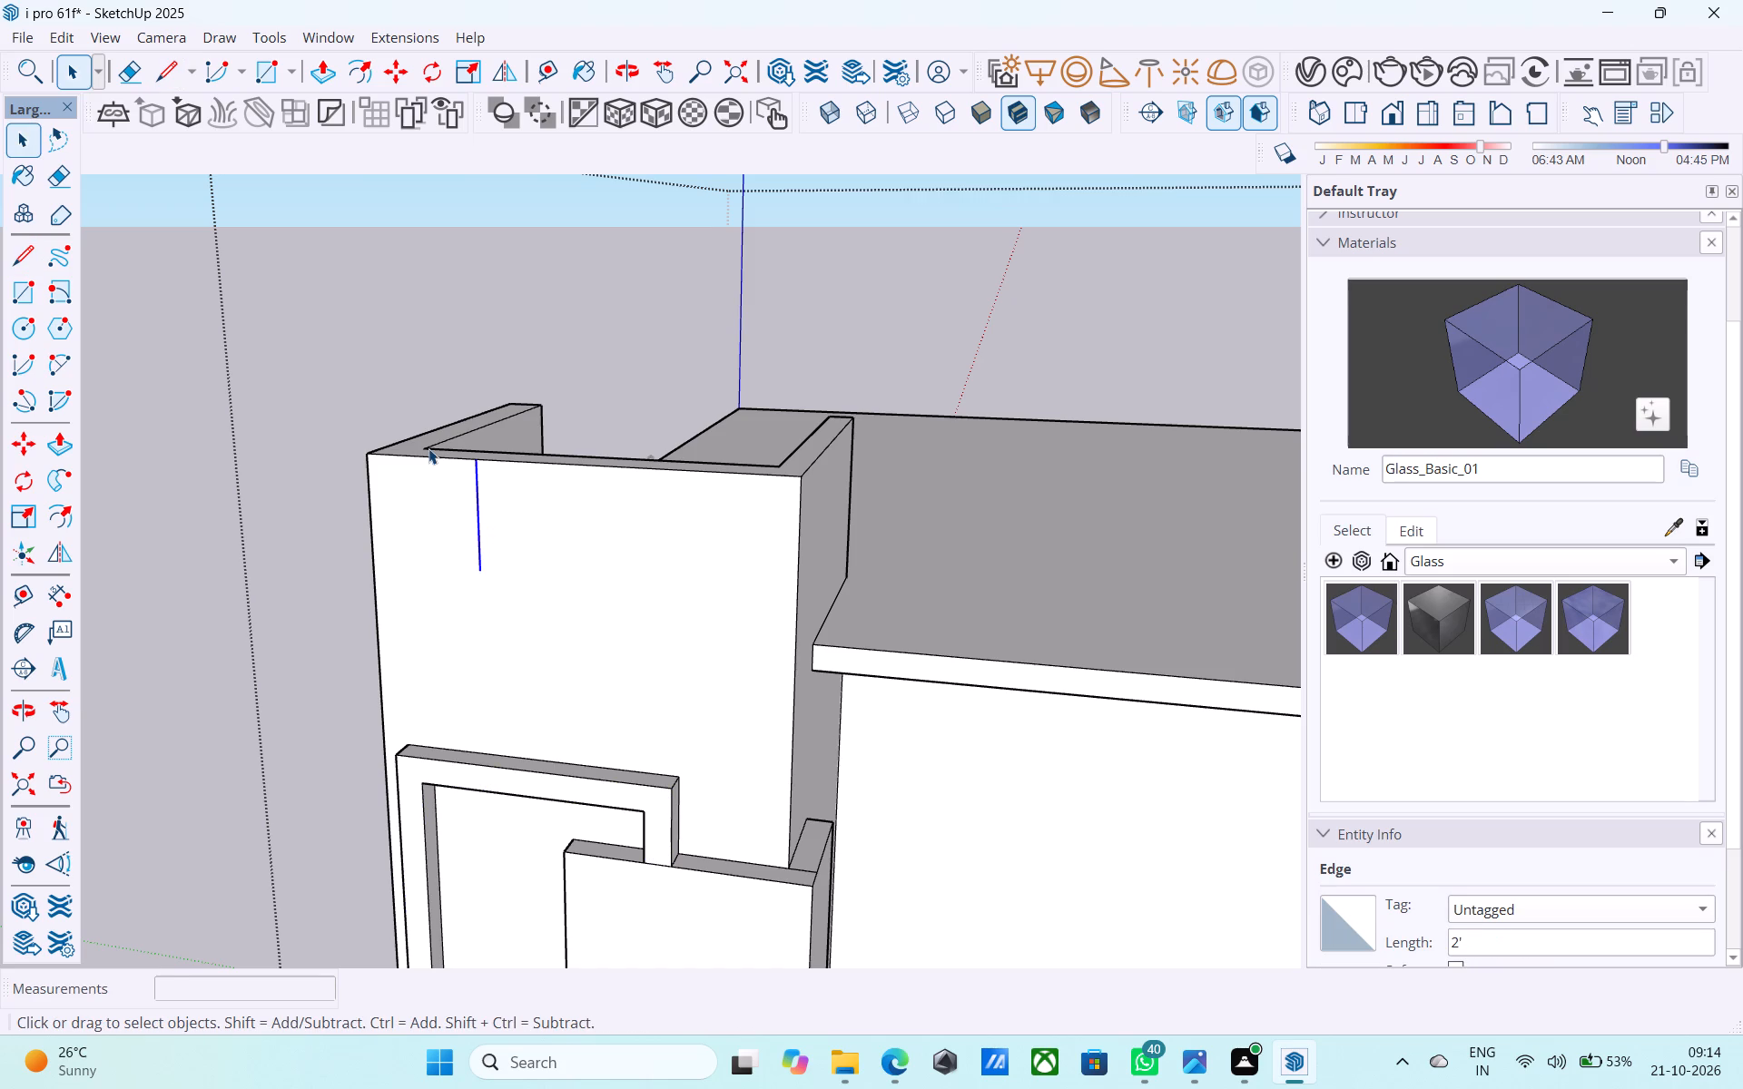
middle_click_drag(438, 436, 407, 484)
key("m")
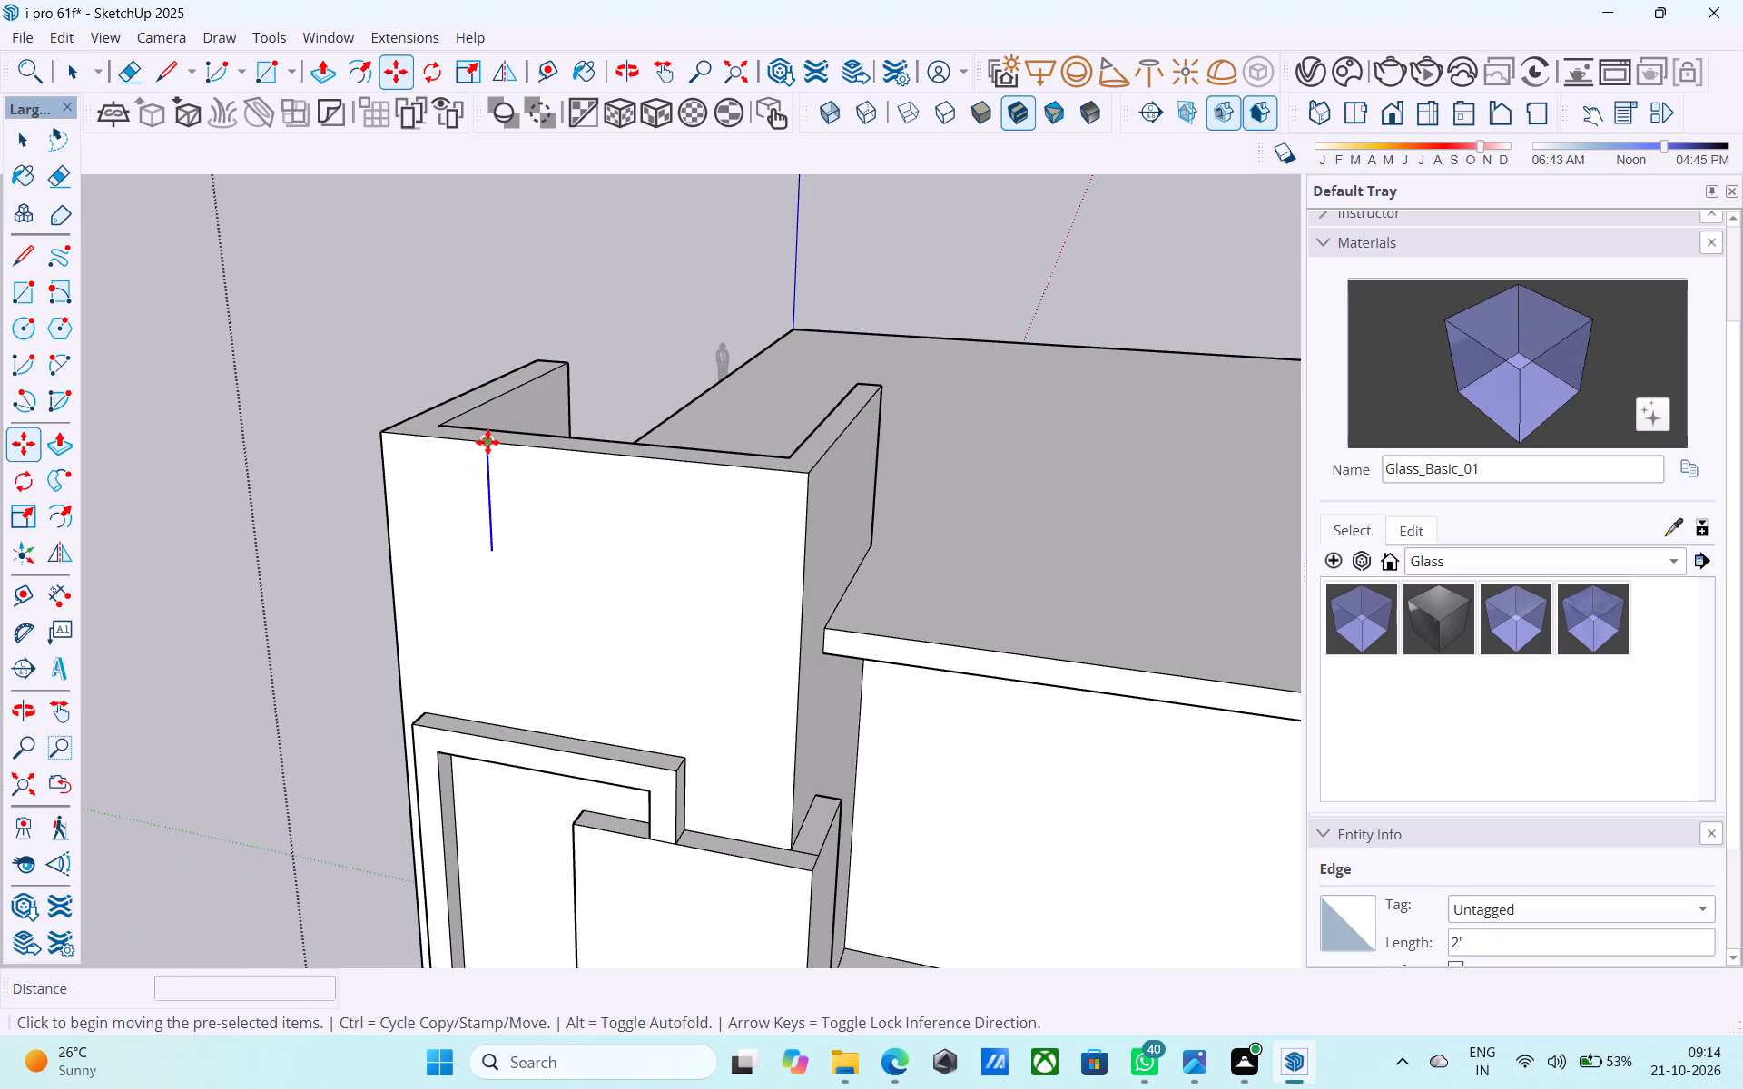
left_click(487, 442)
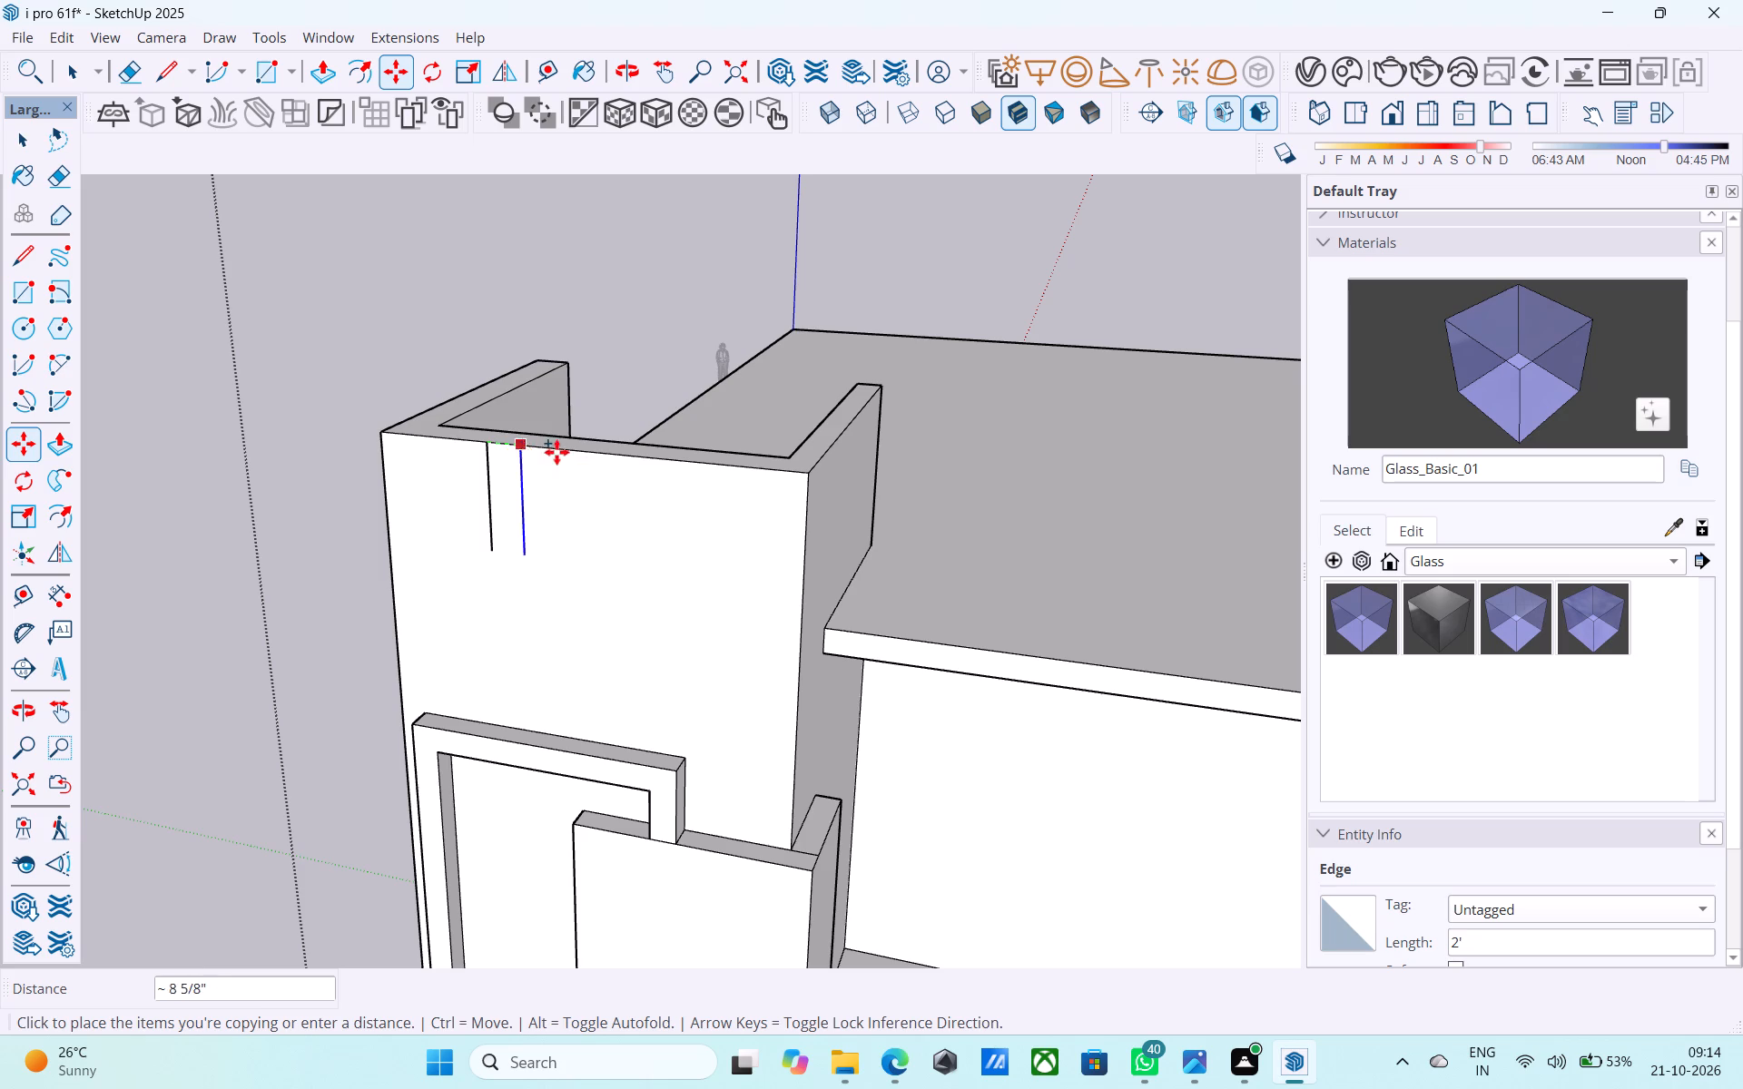
middle_click_drag(563, 452, 515, 605)
scroll(590, 498, "up", 3)
middle_click_drag(596, 447, 598, 452)
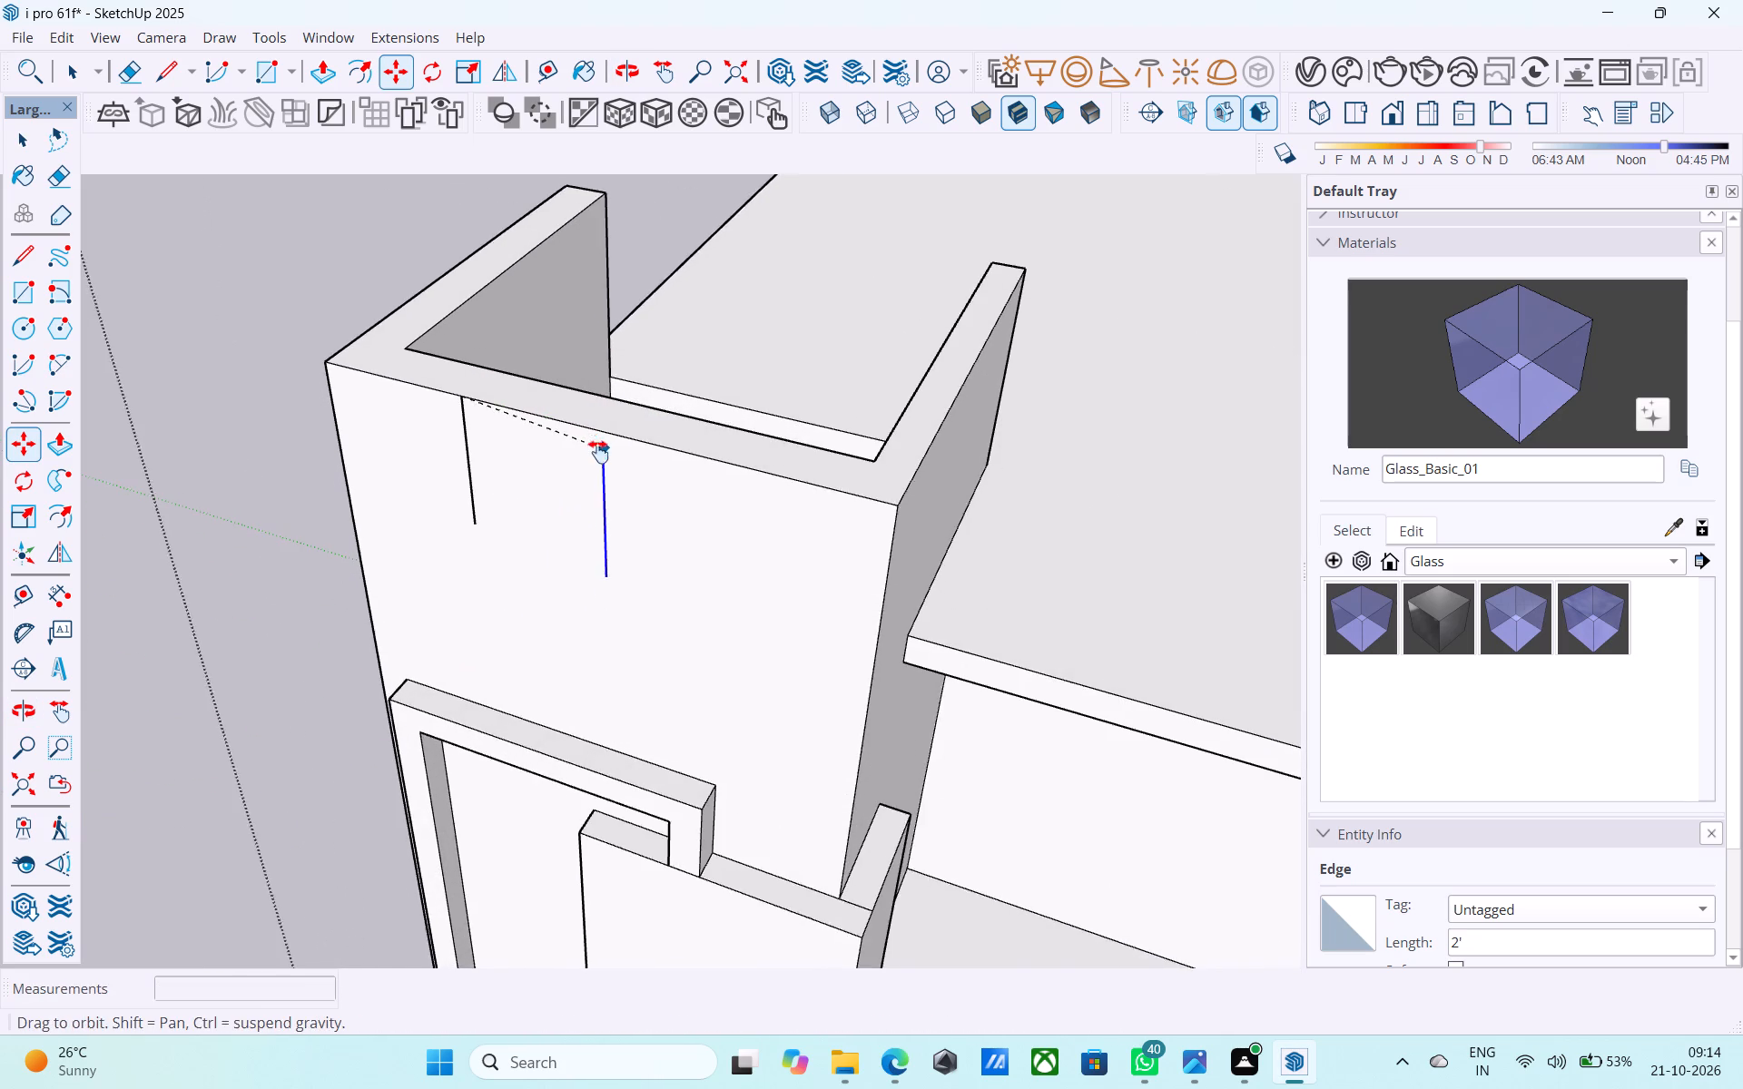
middle_click_drag(598, 452, 547, 534)
scroll(556, 539, "up", 3)
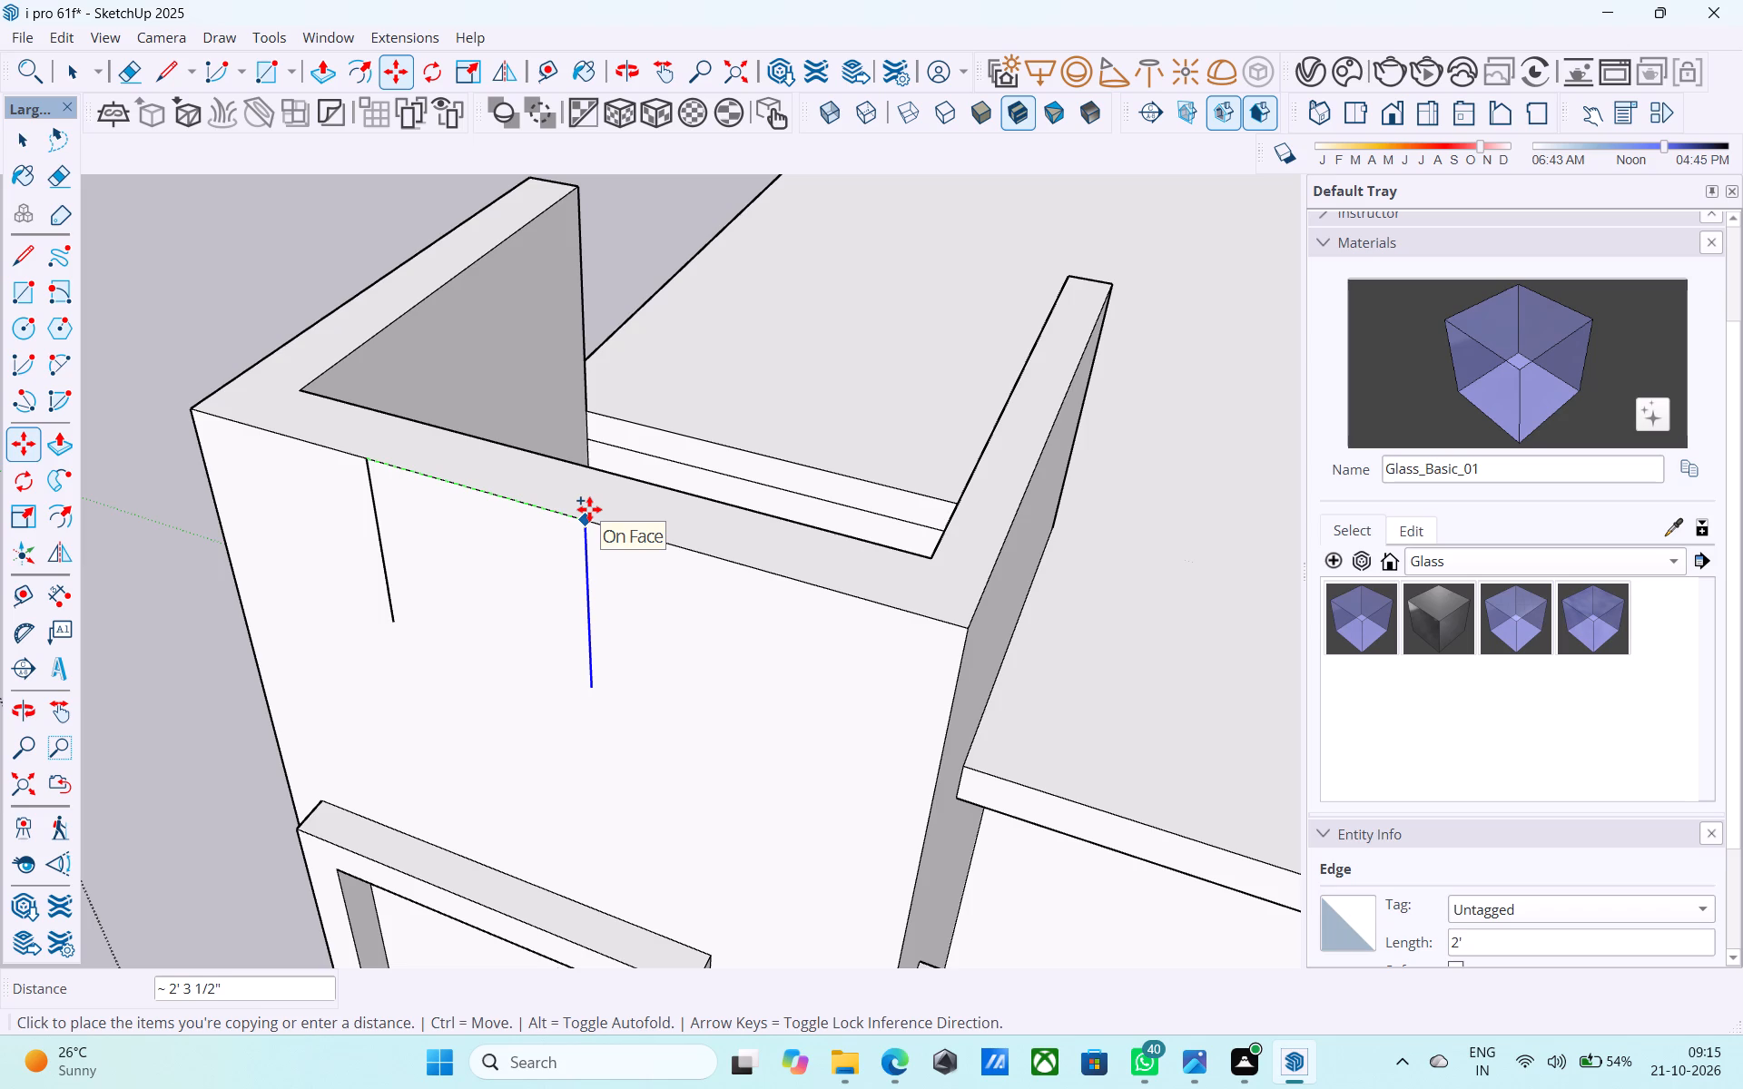
type("2.5'")
key("Return")
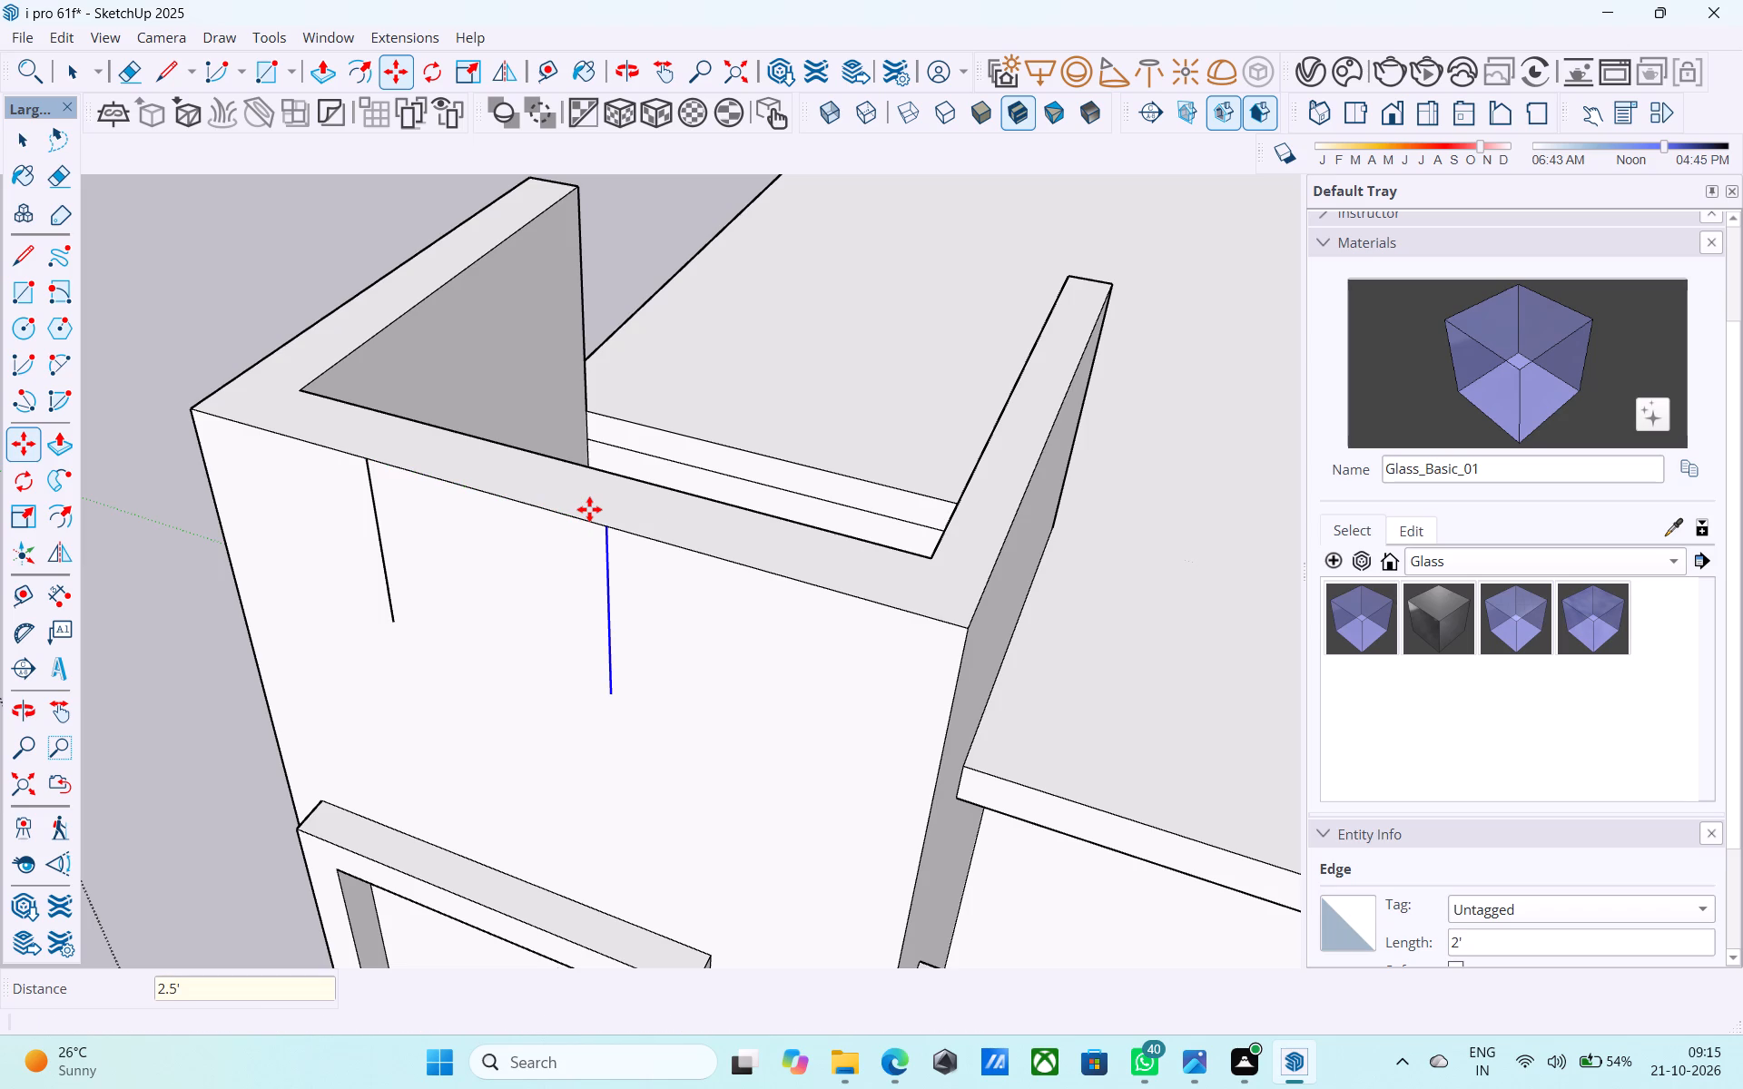
key("slash")
key("9")
key("Return")
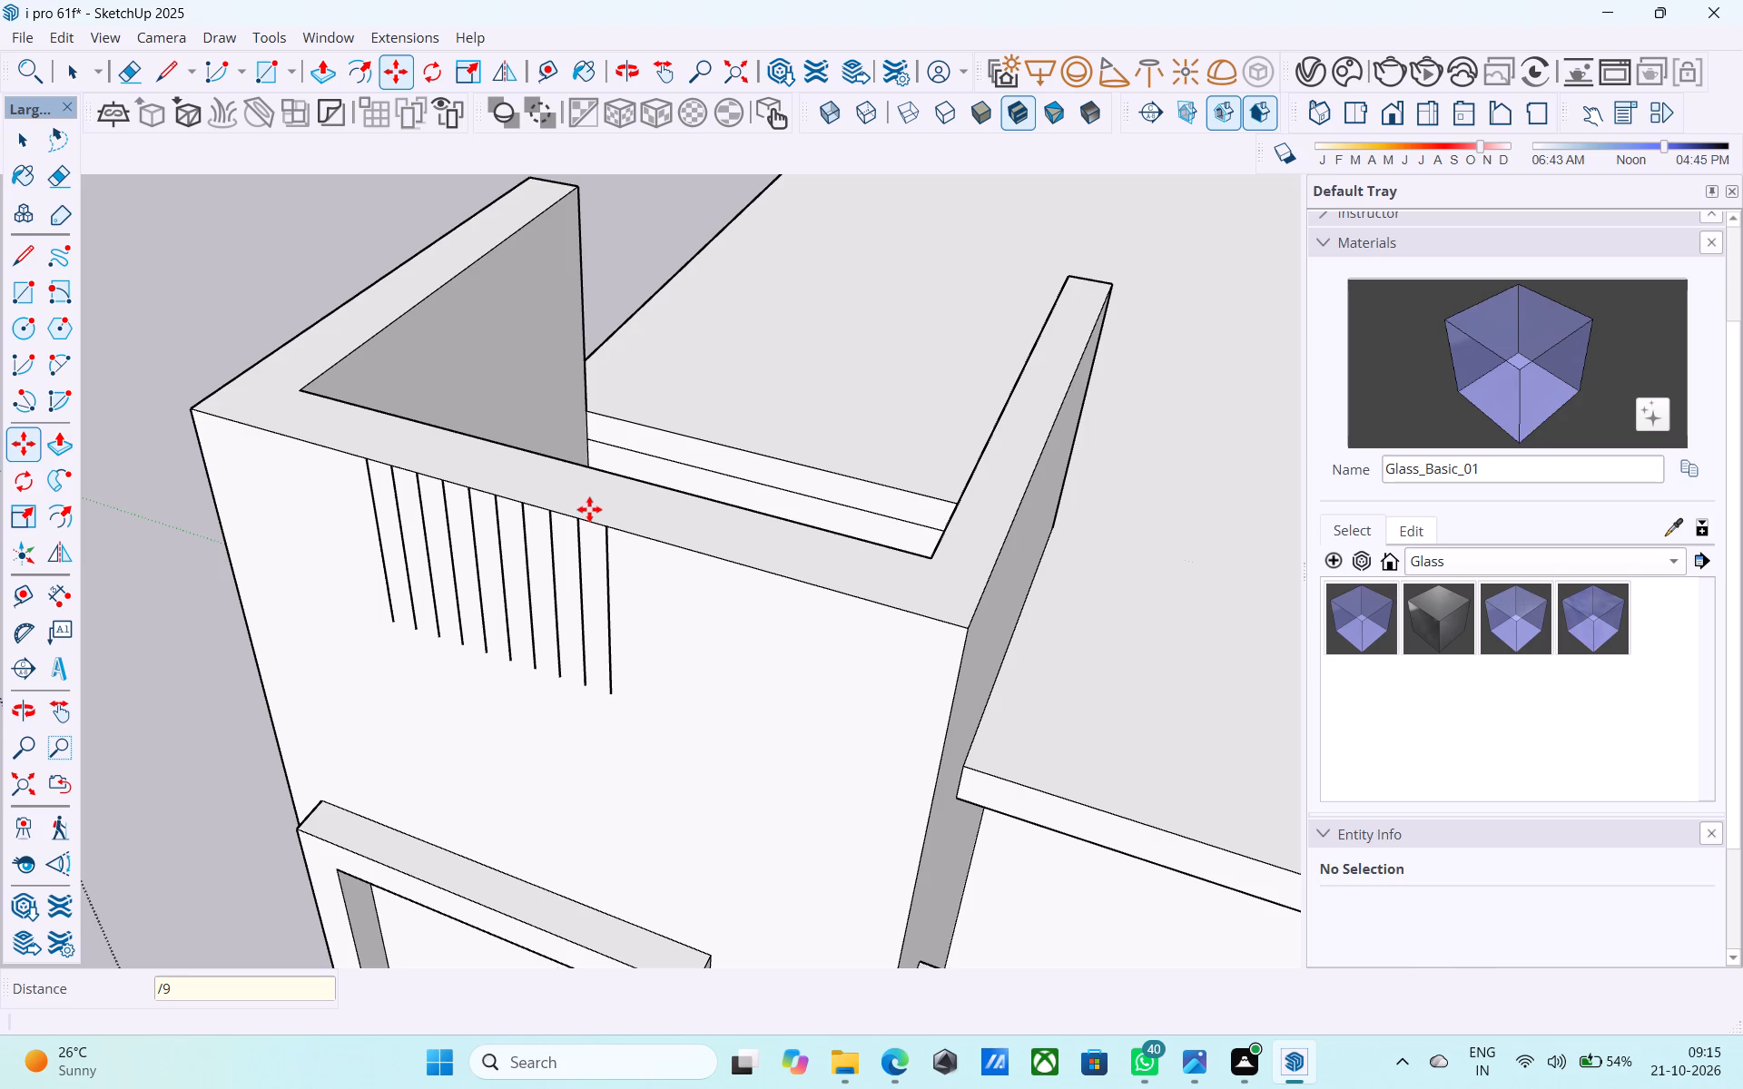
Draw a 2' 6" horizontal line across the vertical lines at their midpoints, from the last line to the first.
middle_click_drag(513, 564, 586, 347)
scroll(616, 294, "down", 4)
scroll(549, 496, "up", 3)
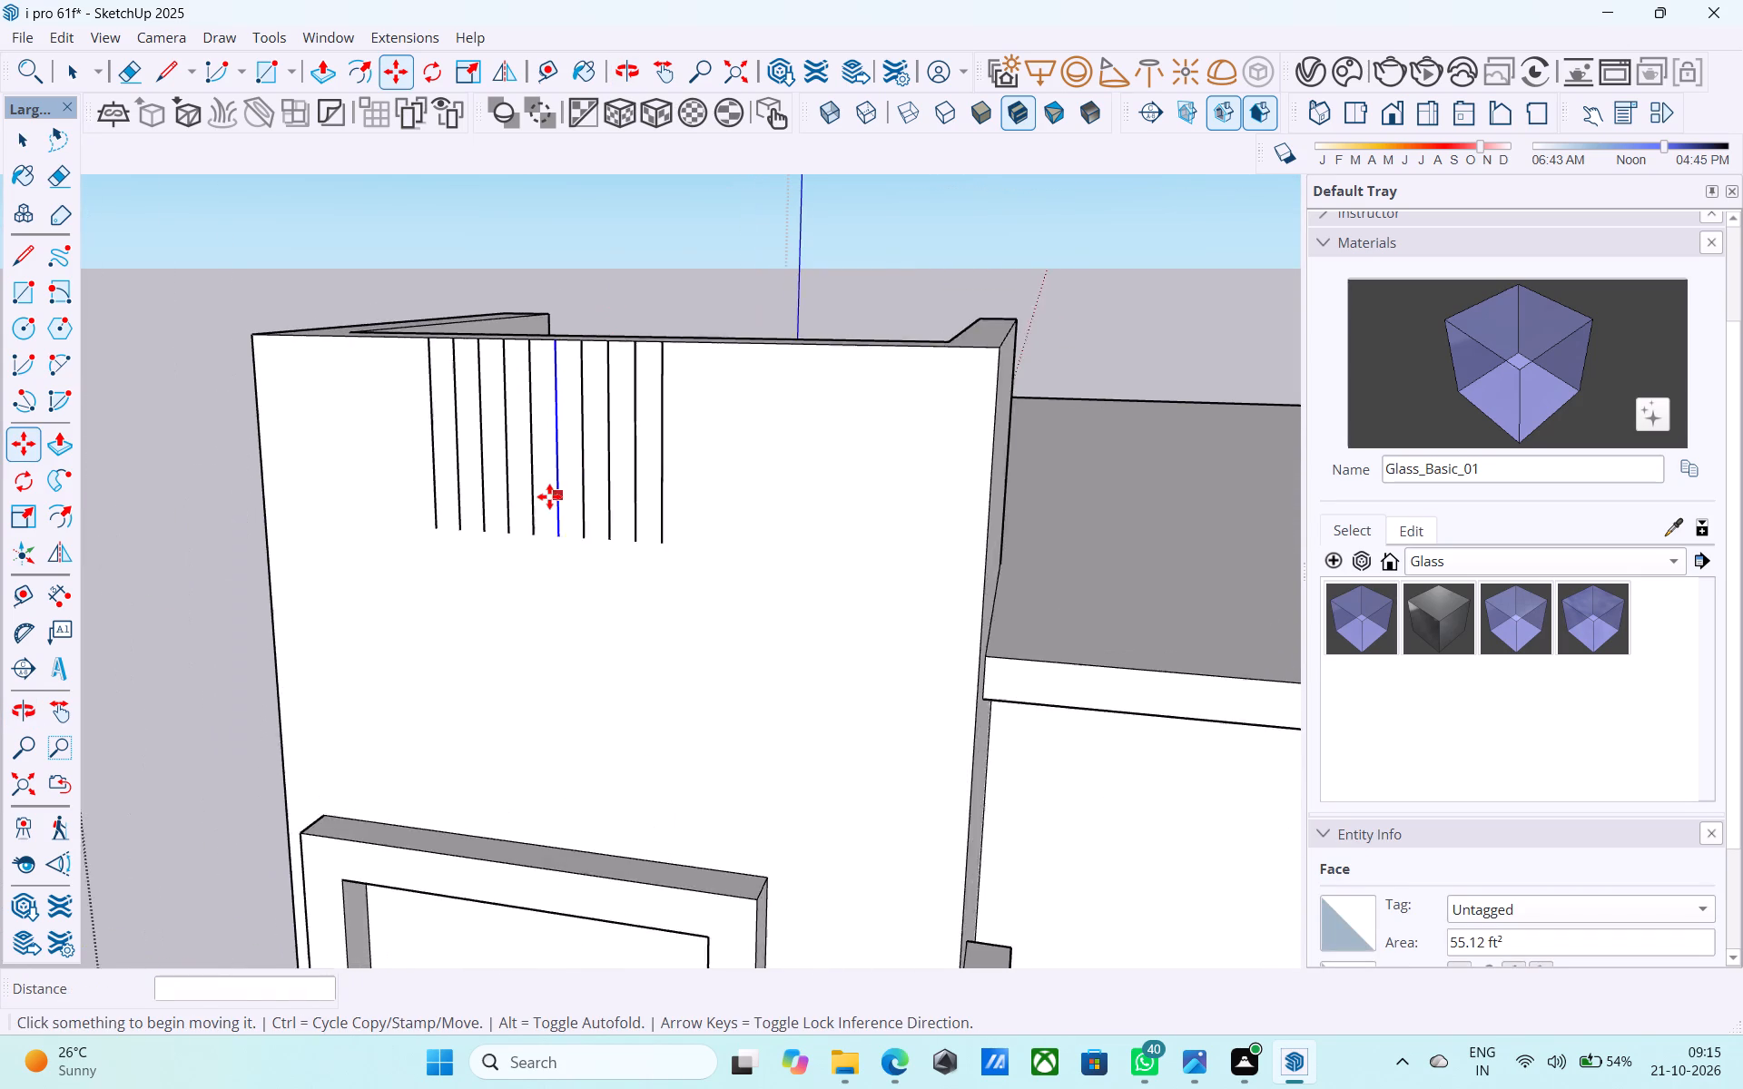
scroll(549, 496, "up", 3)
key("l")
middle_click_drag(547, 494, 498, 509)
scroll(505, 513, "up", 2)
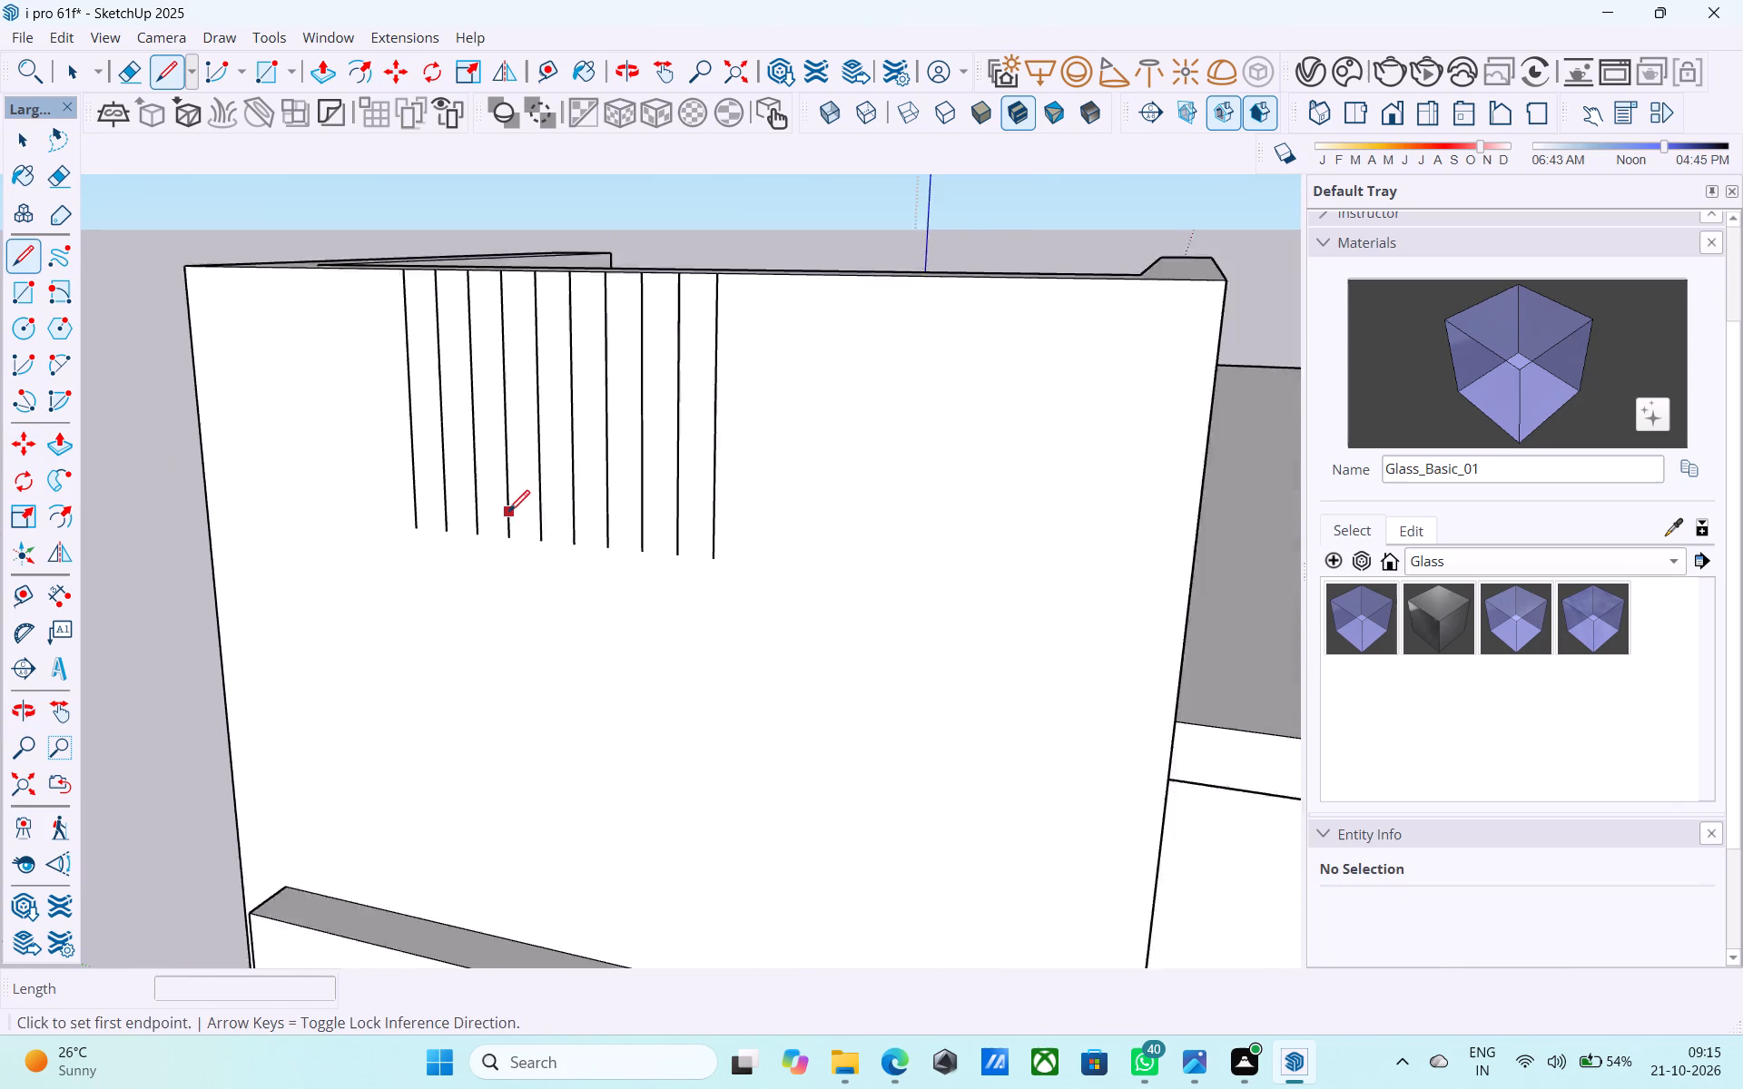
scroll(508, 514, "up", 1)
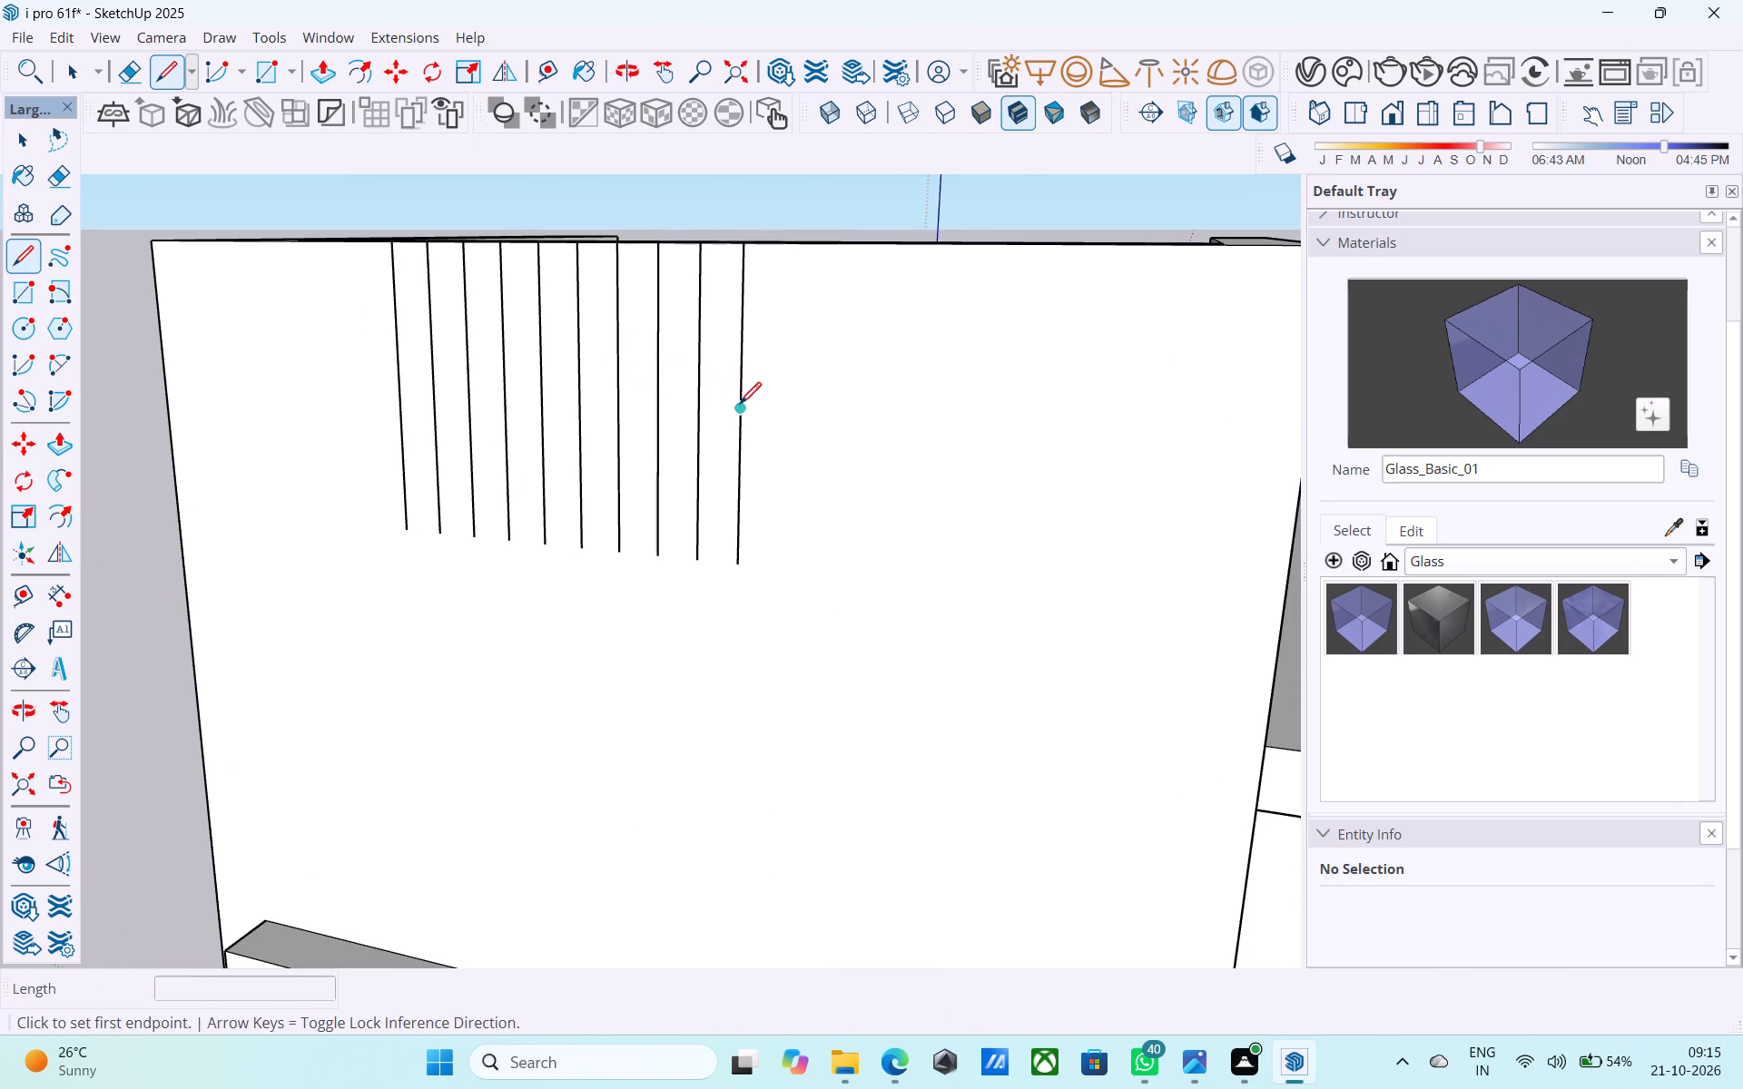
left_click(742, 406)
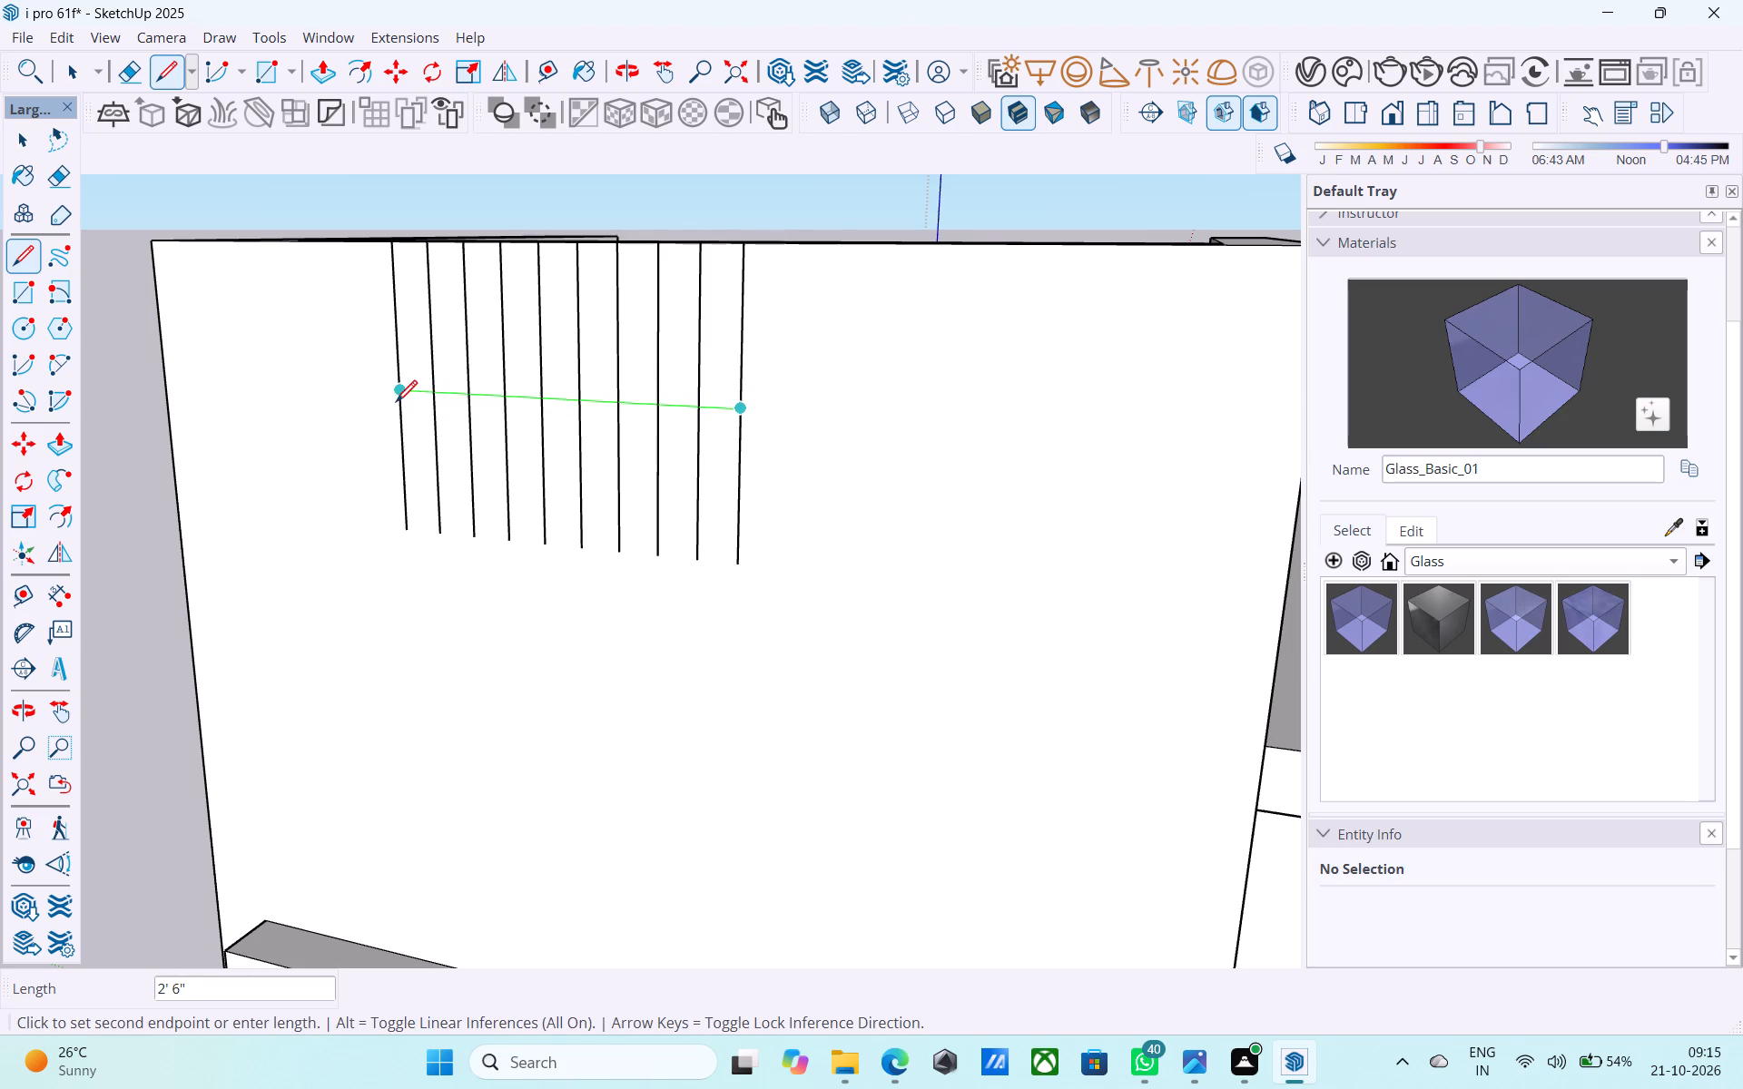
left_click(396, 397)
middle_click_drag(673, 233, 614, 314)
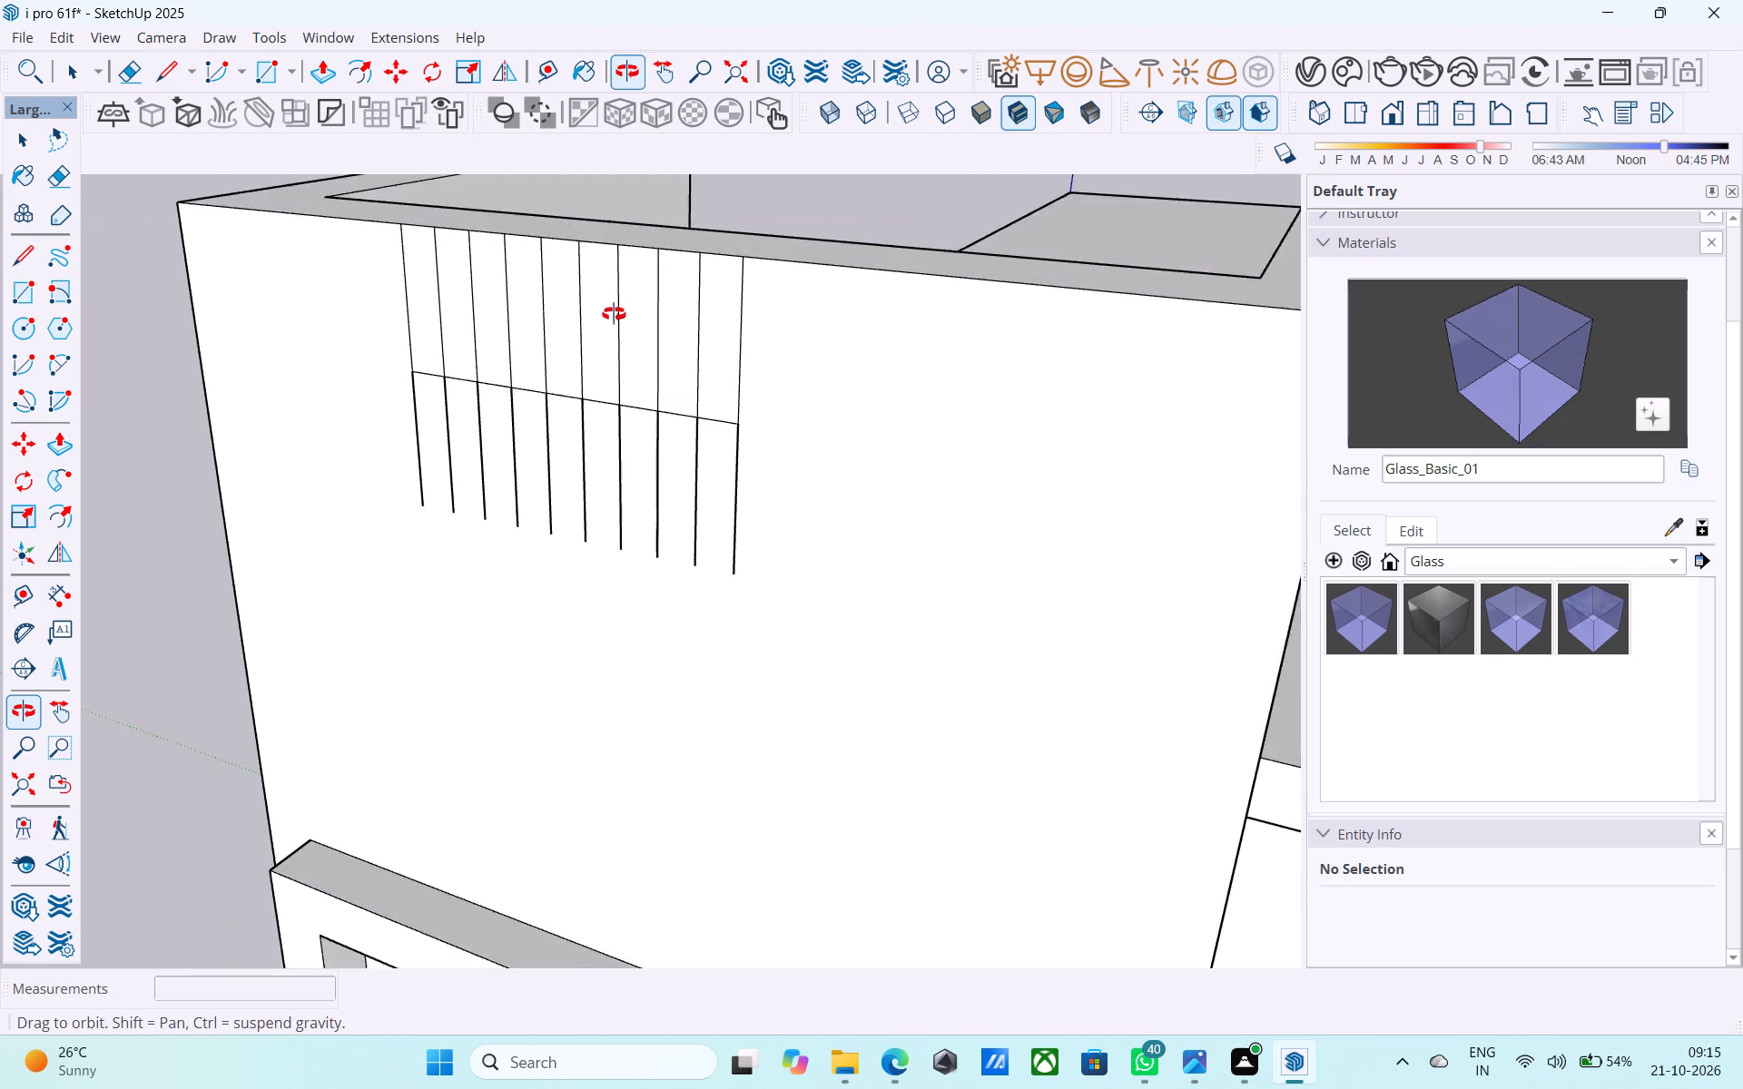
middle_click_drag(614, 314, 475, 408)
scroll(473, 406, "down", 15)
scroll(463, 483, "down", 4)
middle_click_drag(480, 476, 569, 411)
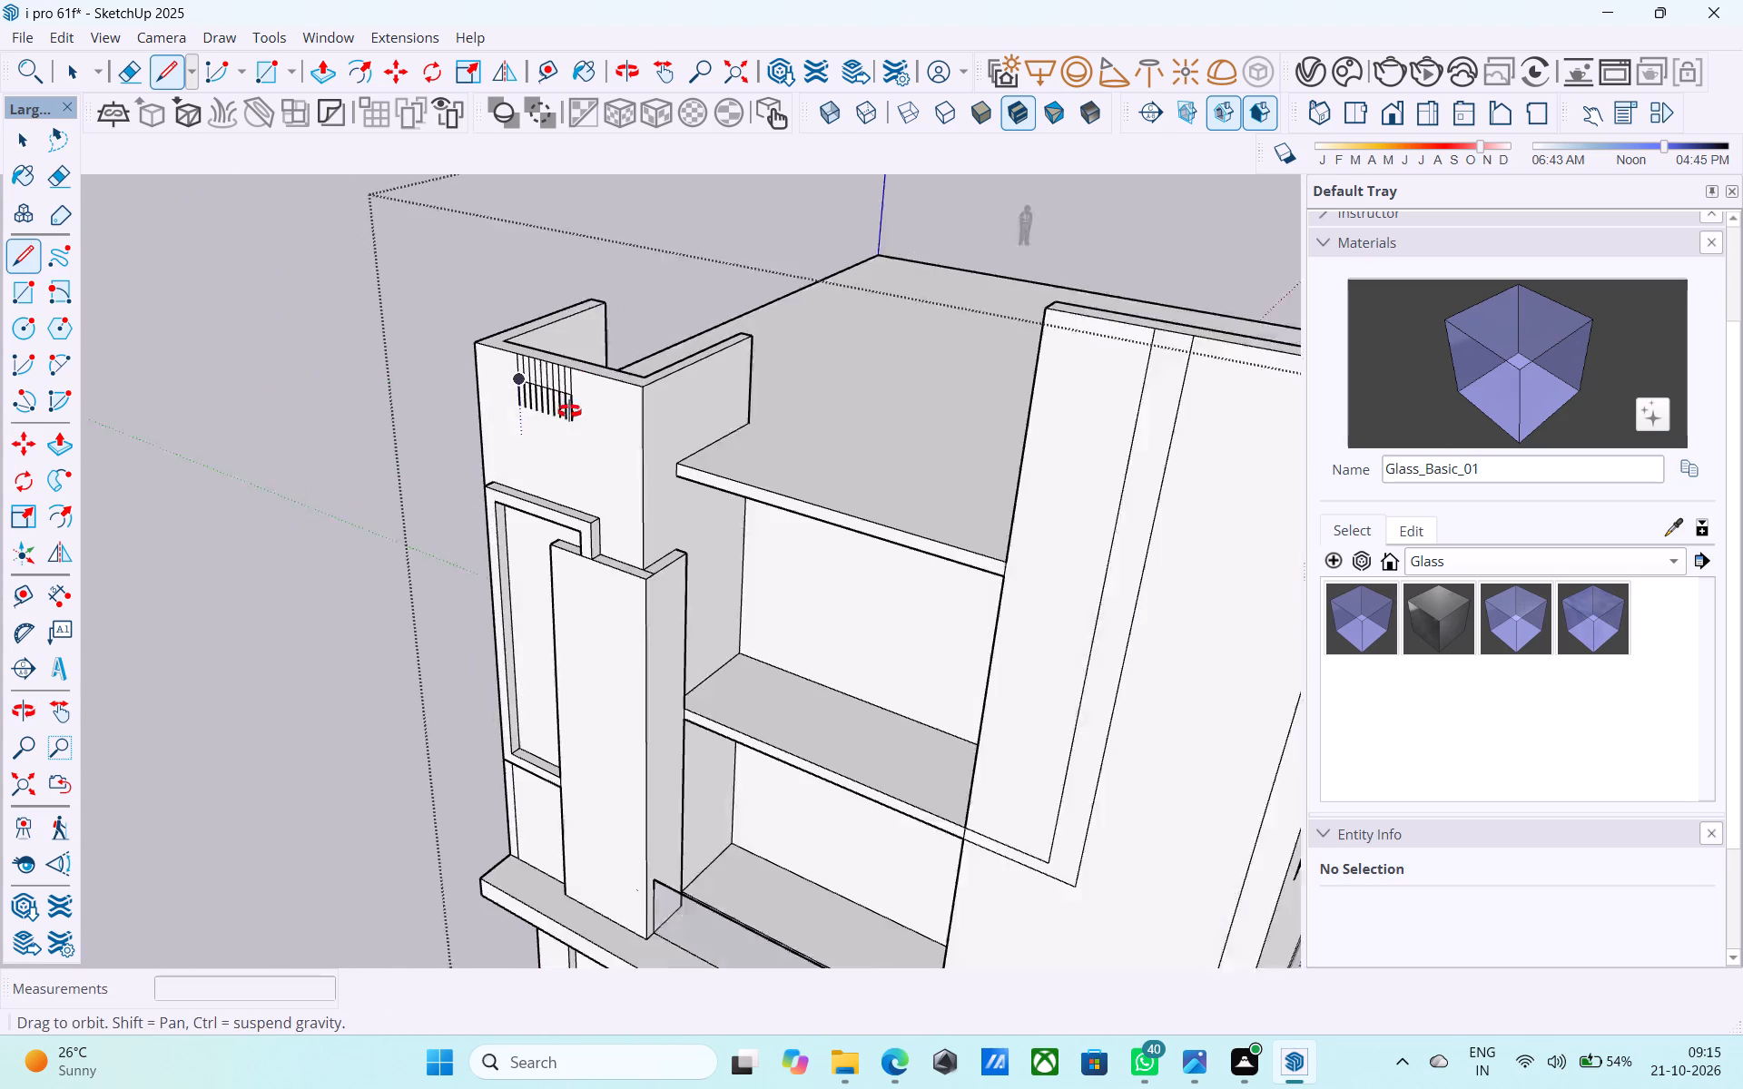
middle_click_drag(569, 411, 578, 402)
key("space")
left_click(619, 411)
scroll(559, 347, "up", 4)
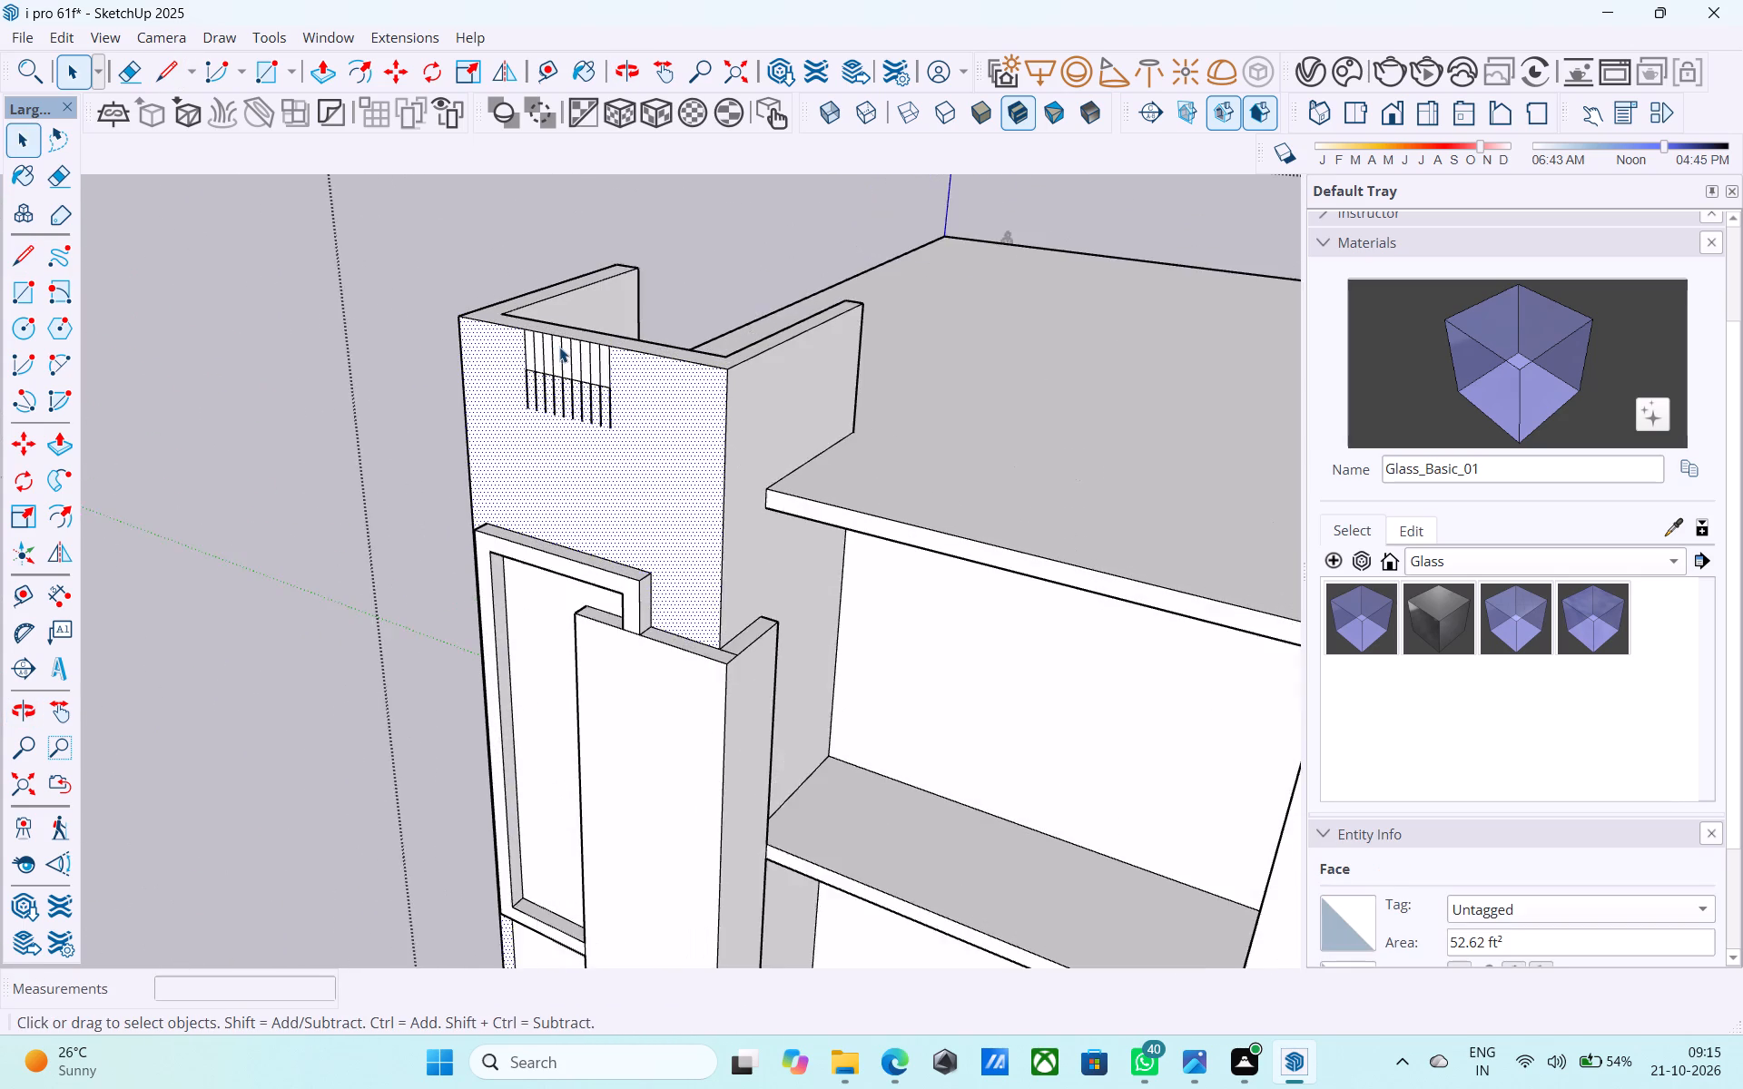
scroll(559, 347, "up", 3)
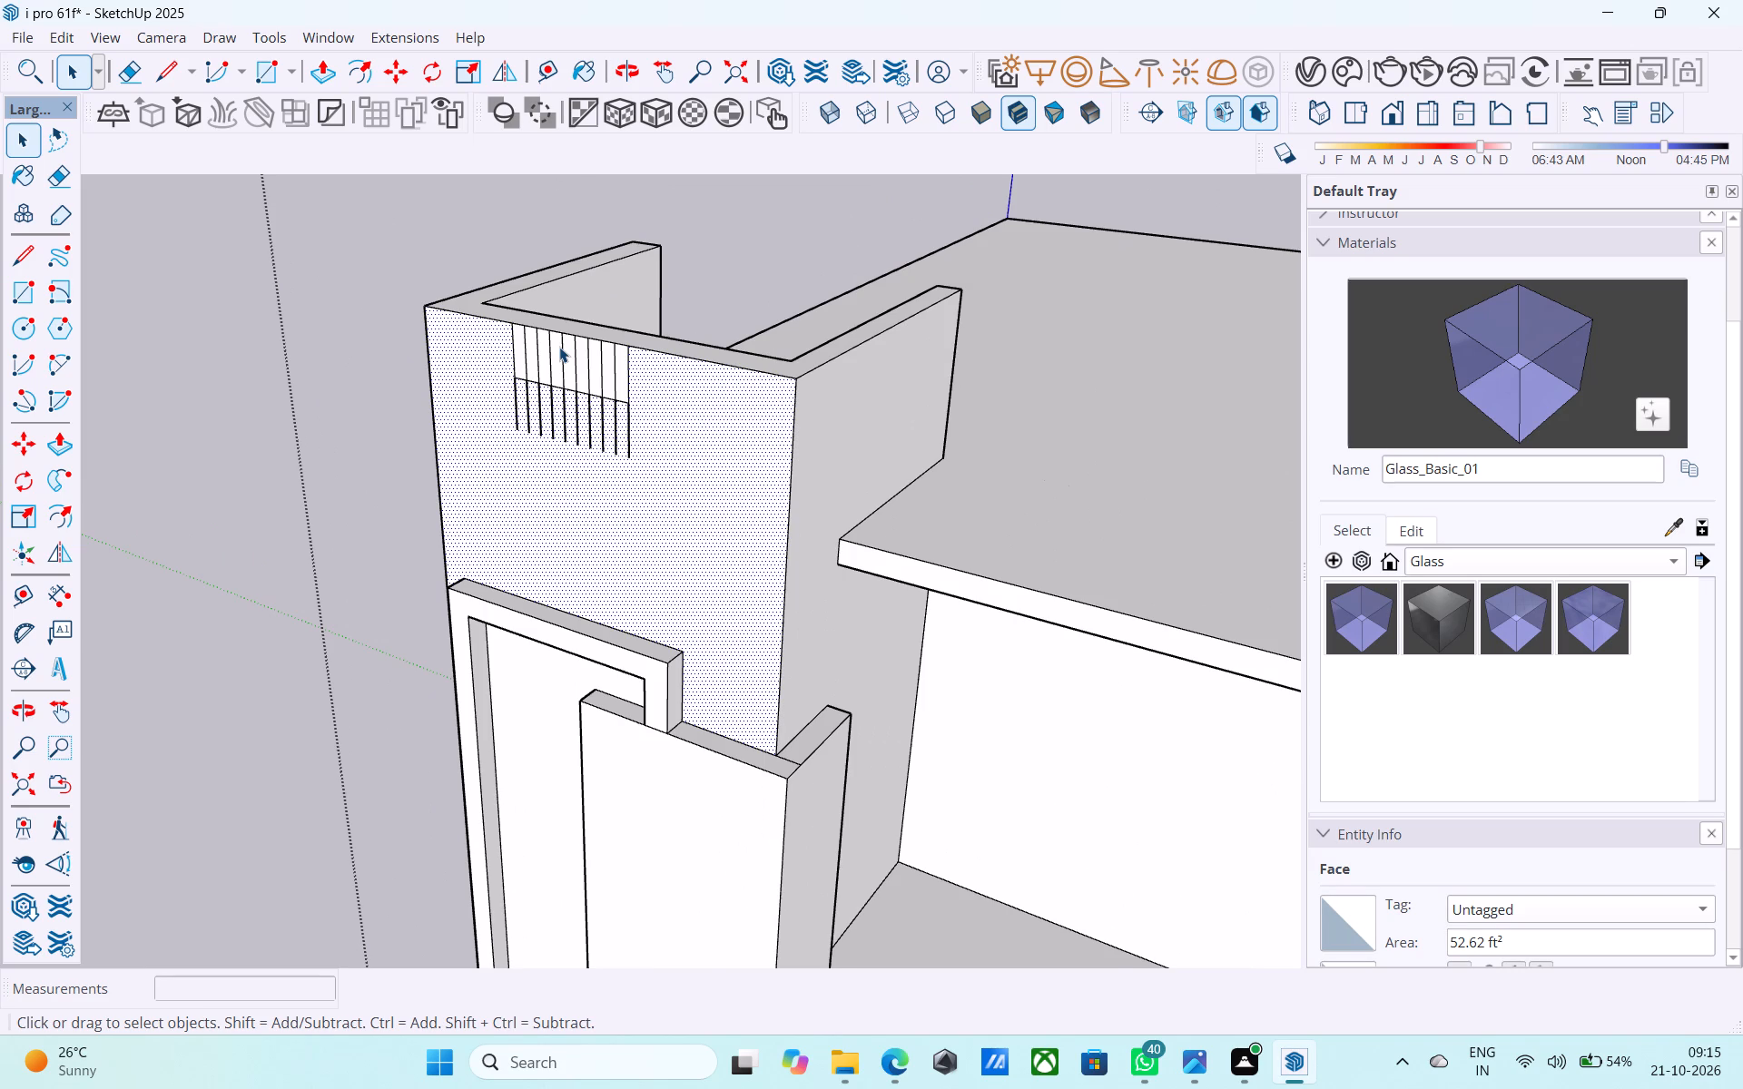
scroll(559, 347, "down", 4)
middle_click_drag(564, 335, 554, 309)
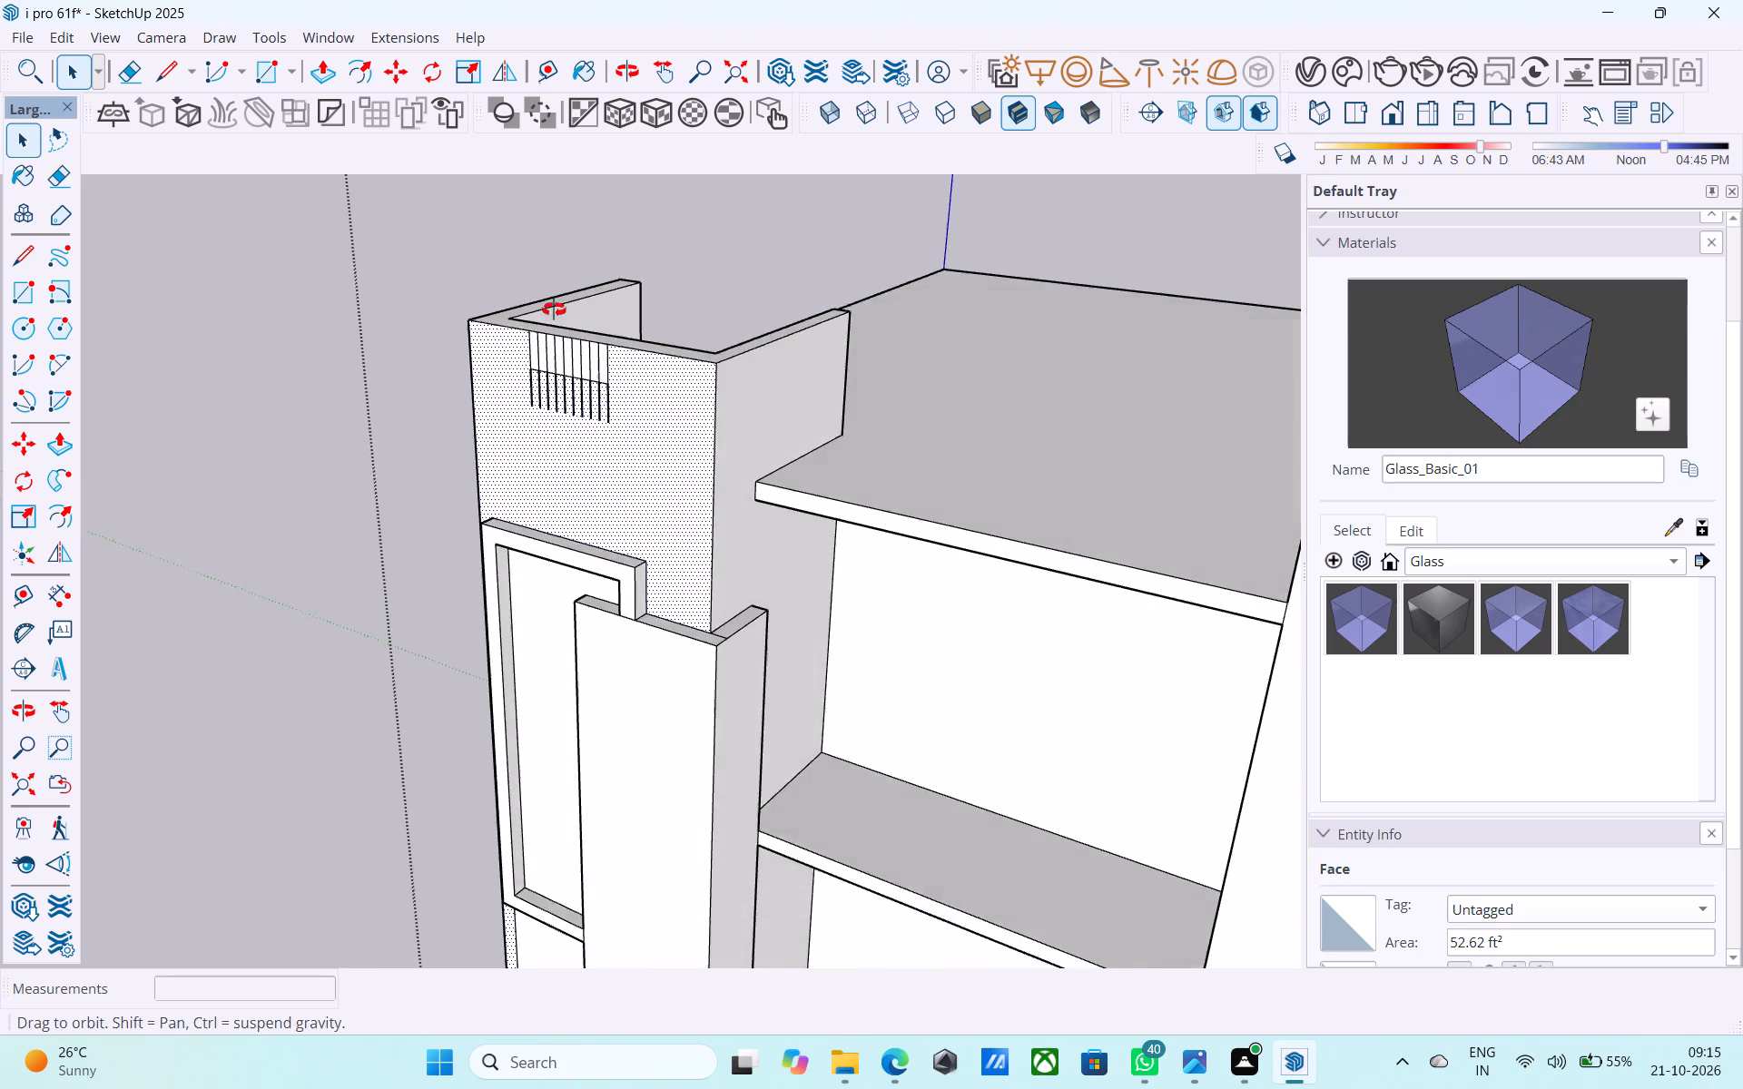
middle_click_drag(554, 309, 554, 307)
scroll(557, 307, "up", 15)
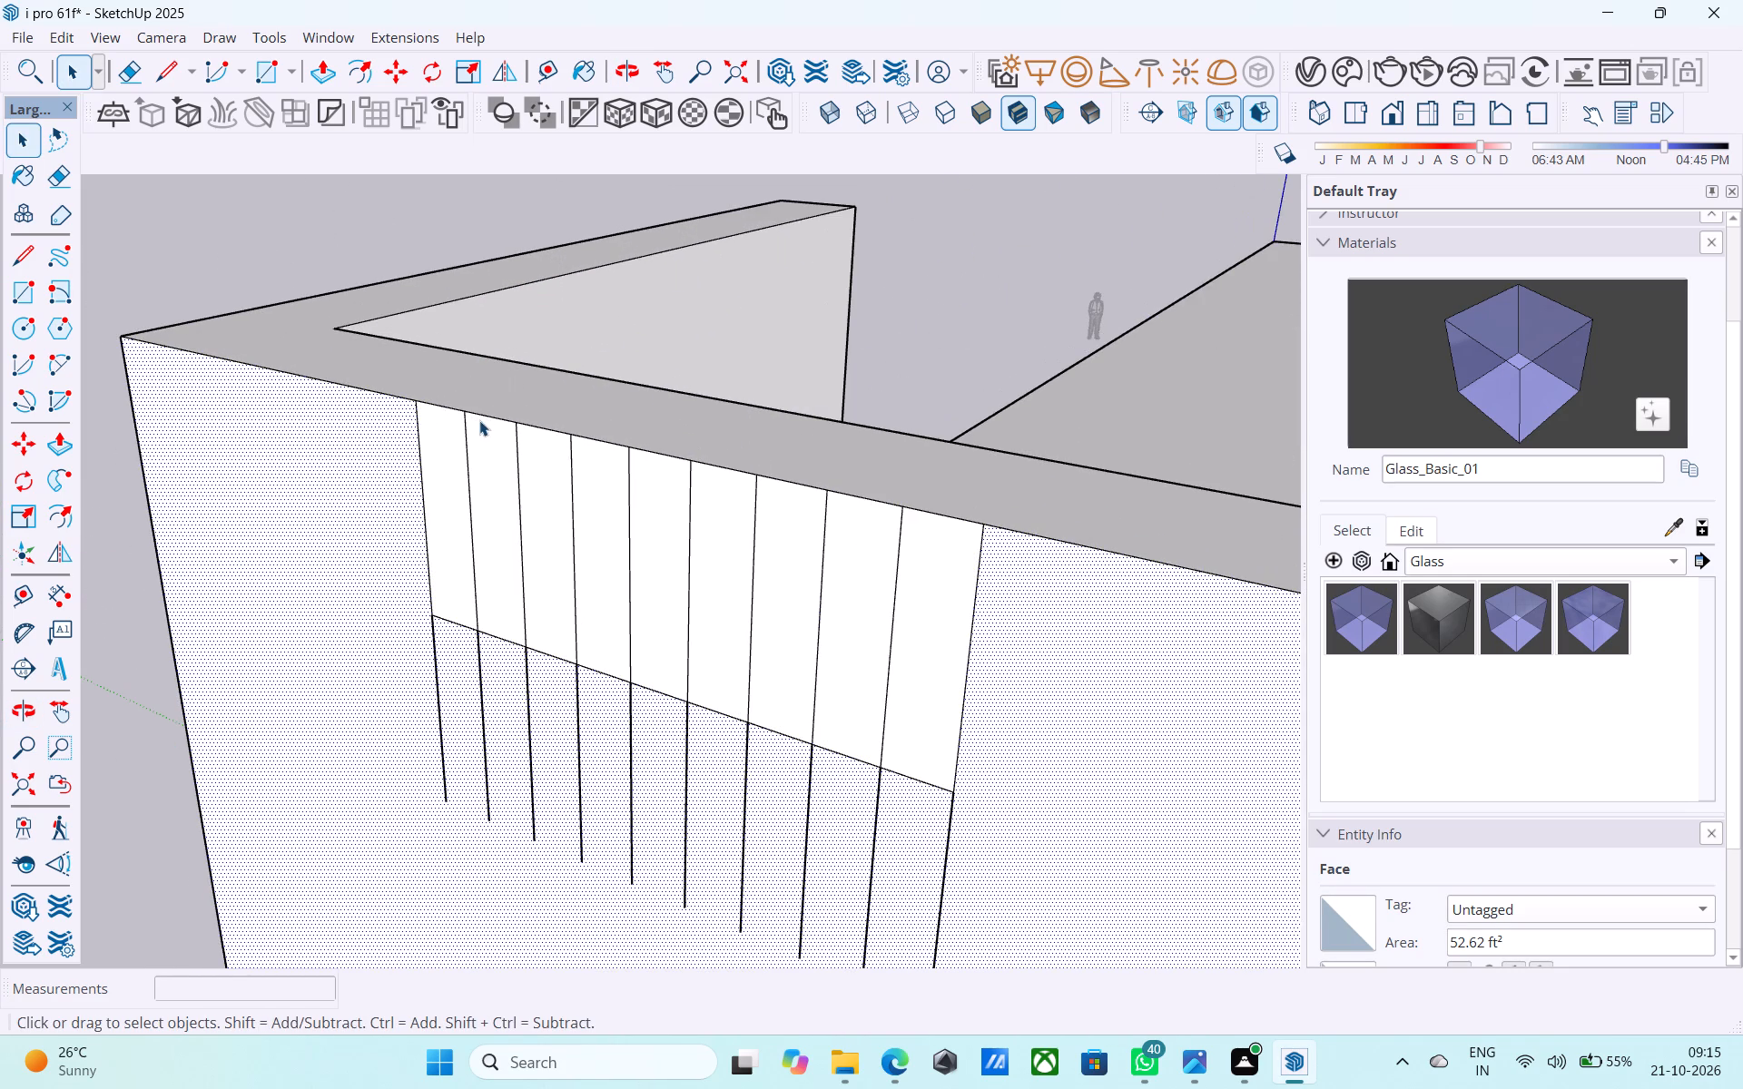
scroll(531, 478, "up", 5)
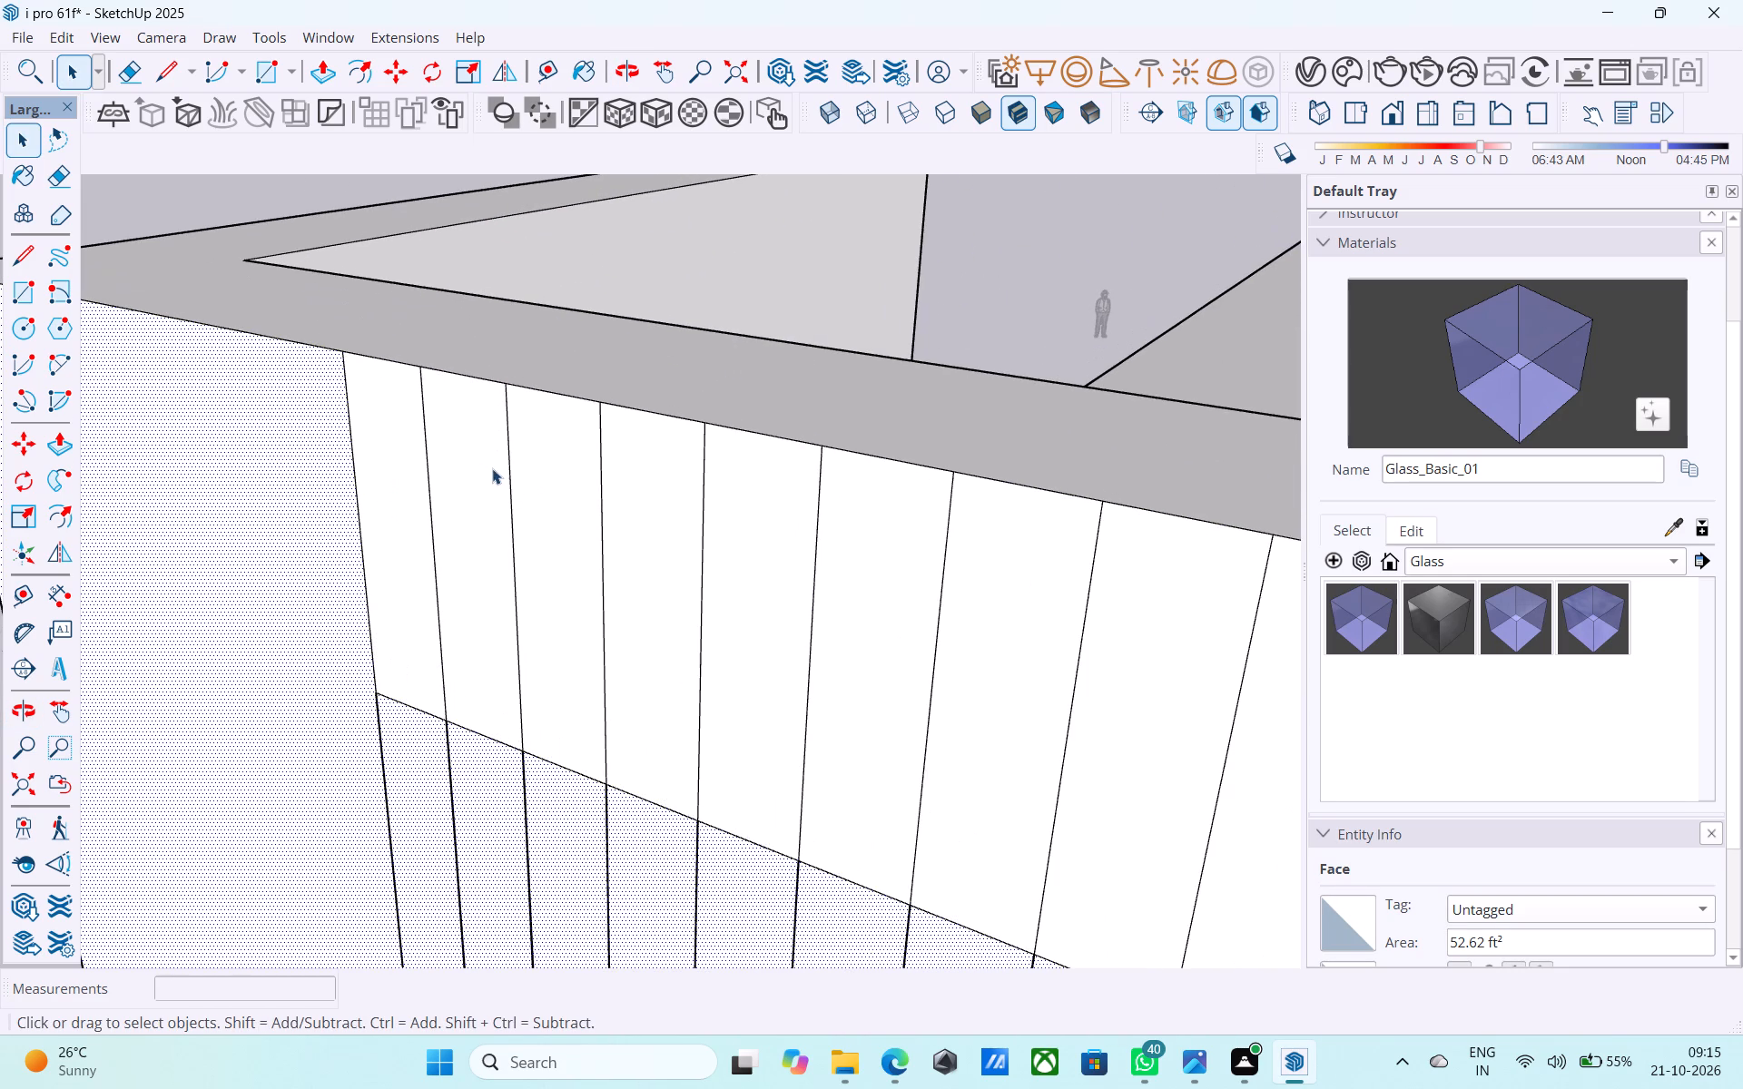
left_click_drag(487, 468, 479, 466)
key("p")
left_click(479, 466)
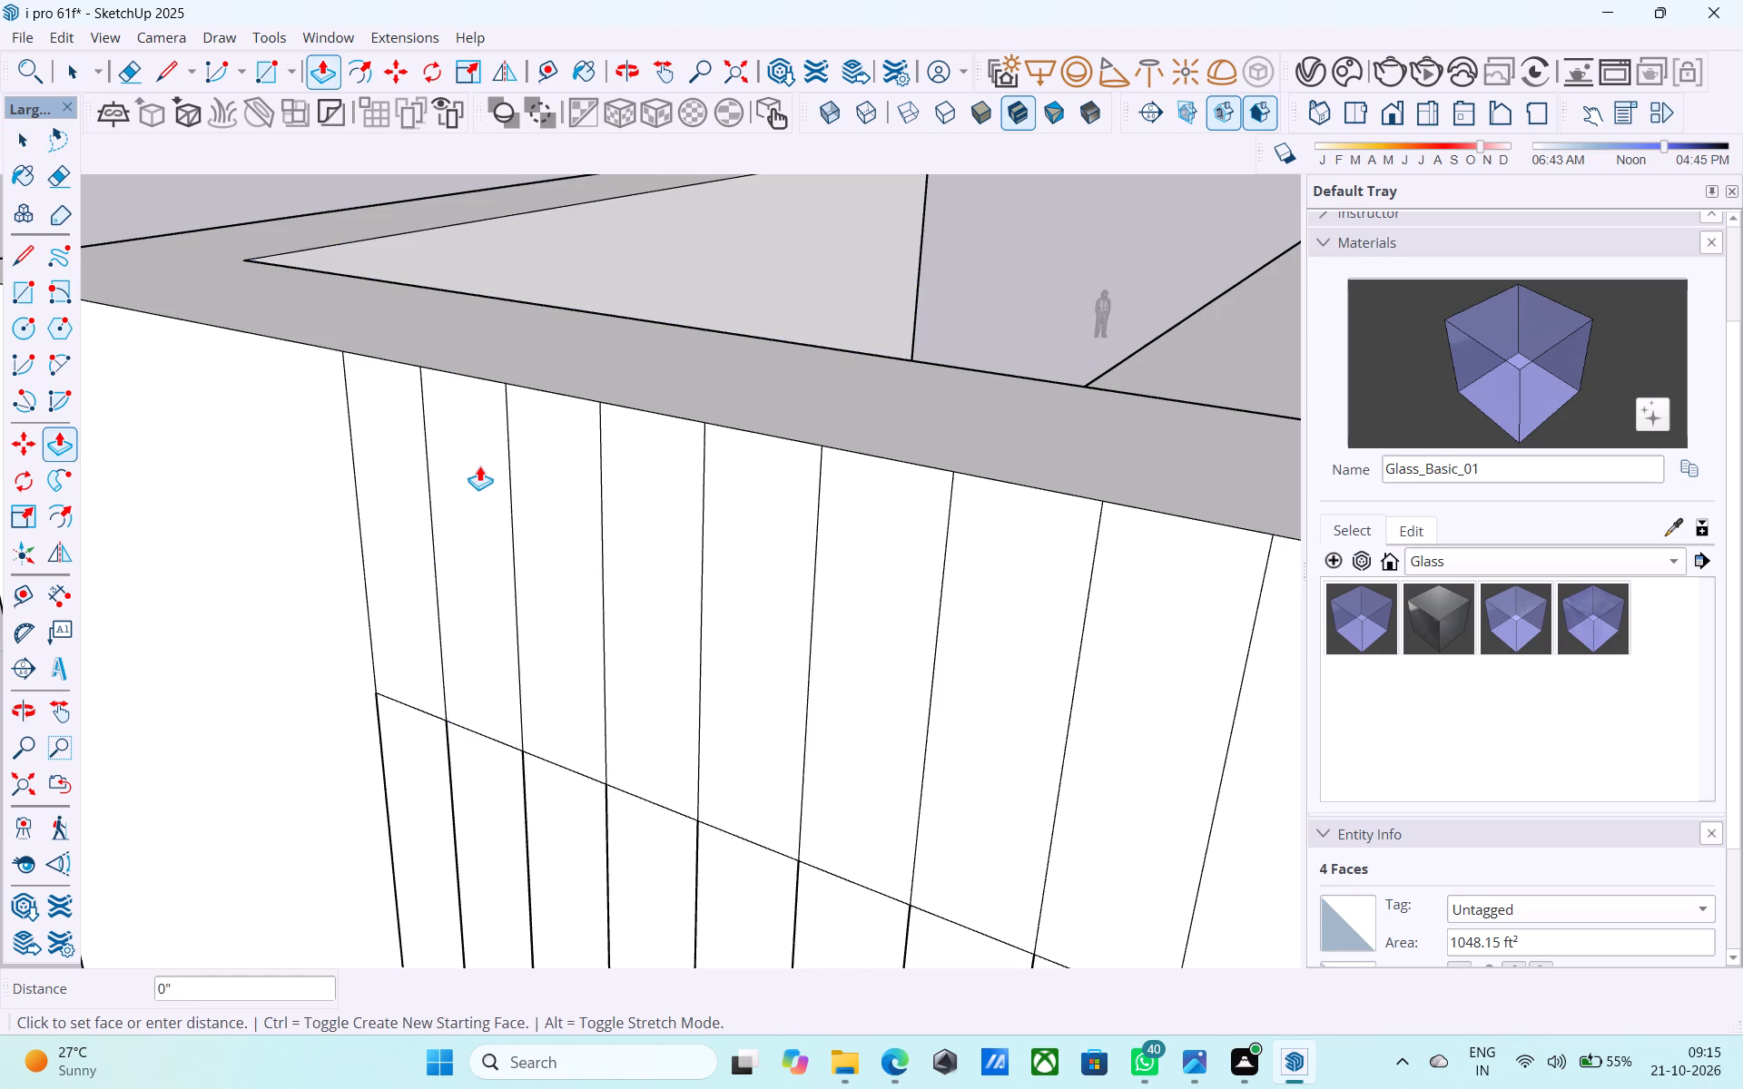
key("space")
Push/Pull the second upper strip from the wall's outer corner outward by 6".
scroll(460, 500, "down", 6)
middle_click_drag(460, 500, 401, 529)
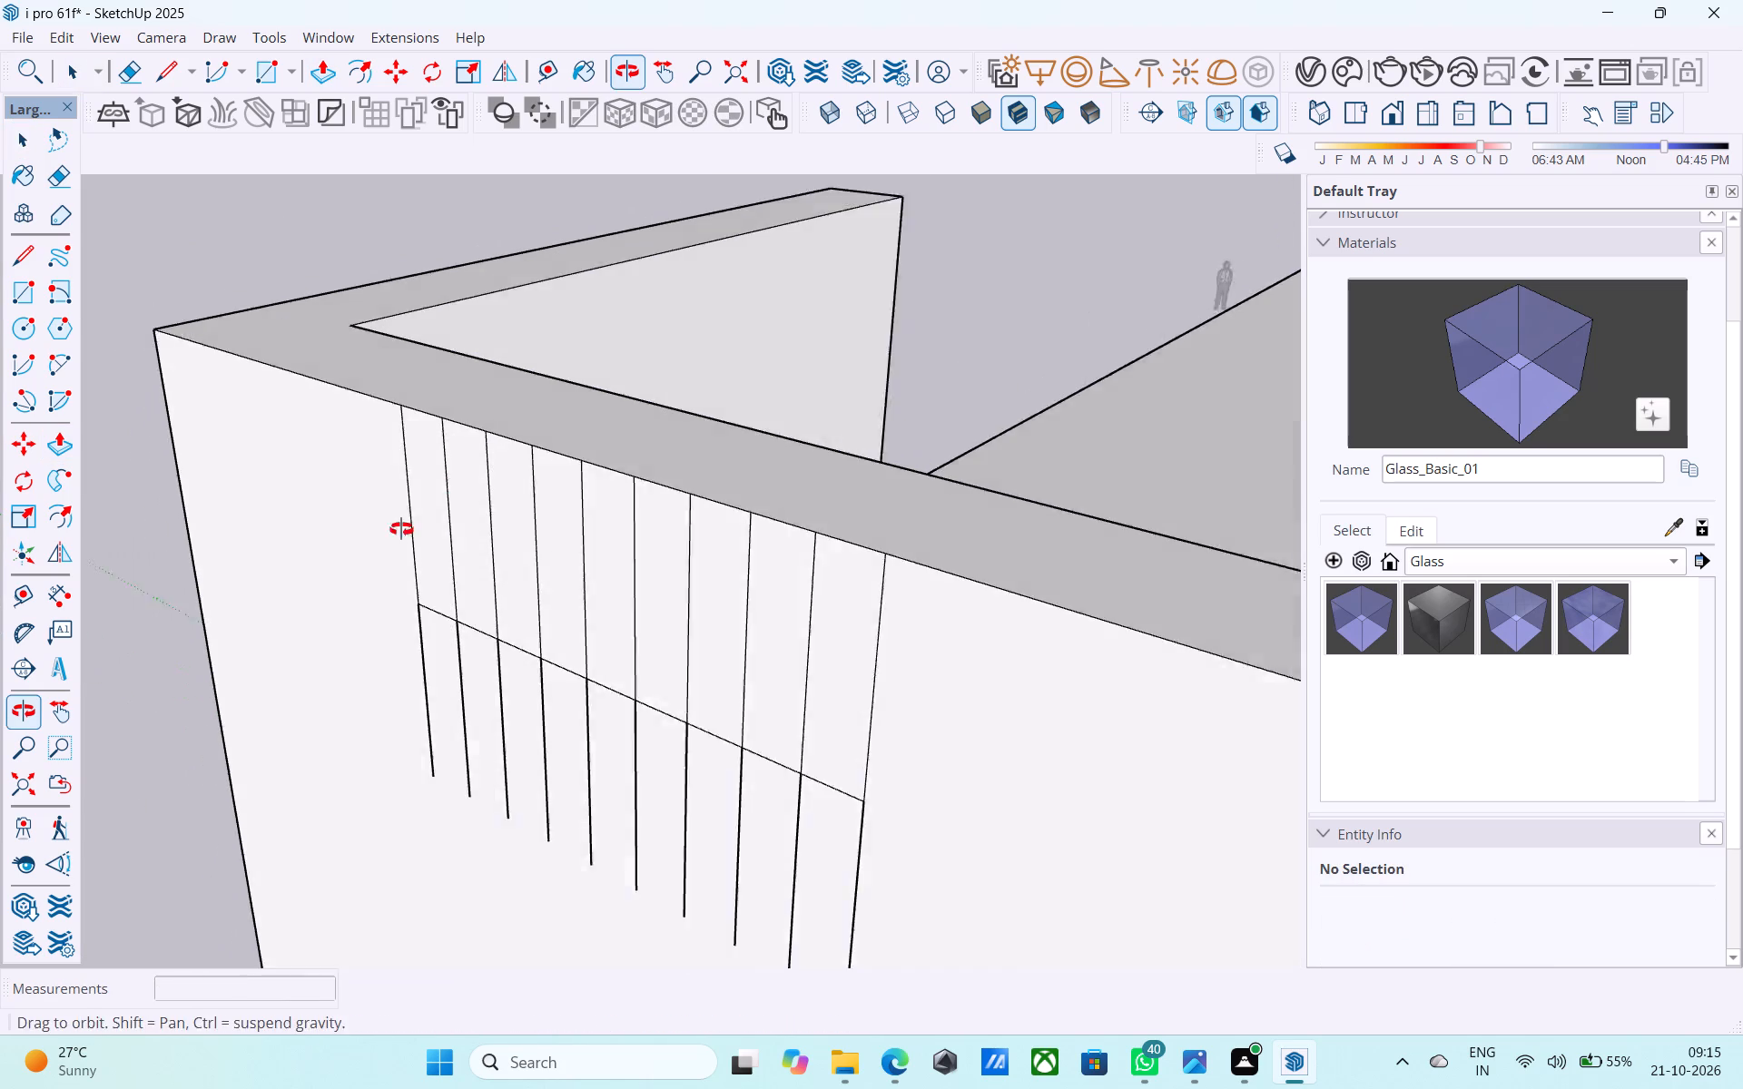
middle_click_drag(401, 529, 397, 548)
scroll(397, 547, "down", 1)
left_click(468, 479)
key("p")
left_click(468, 478)
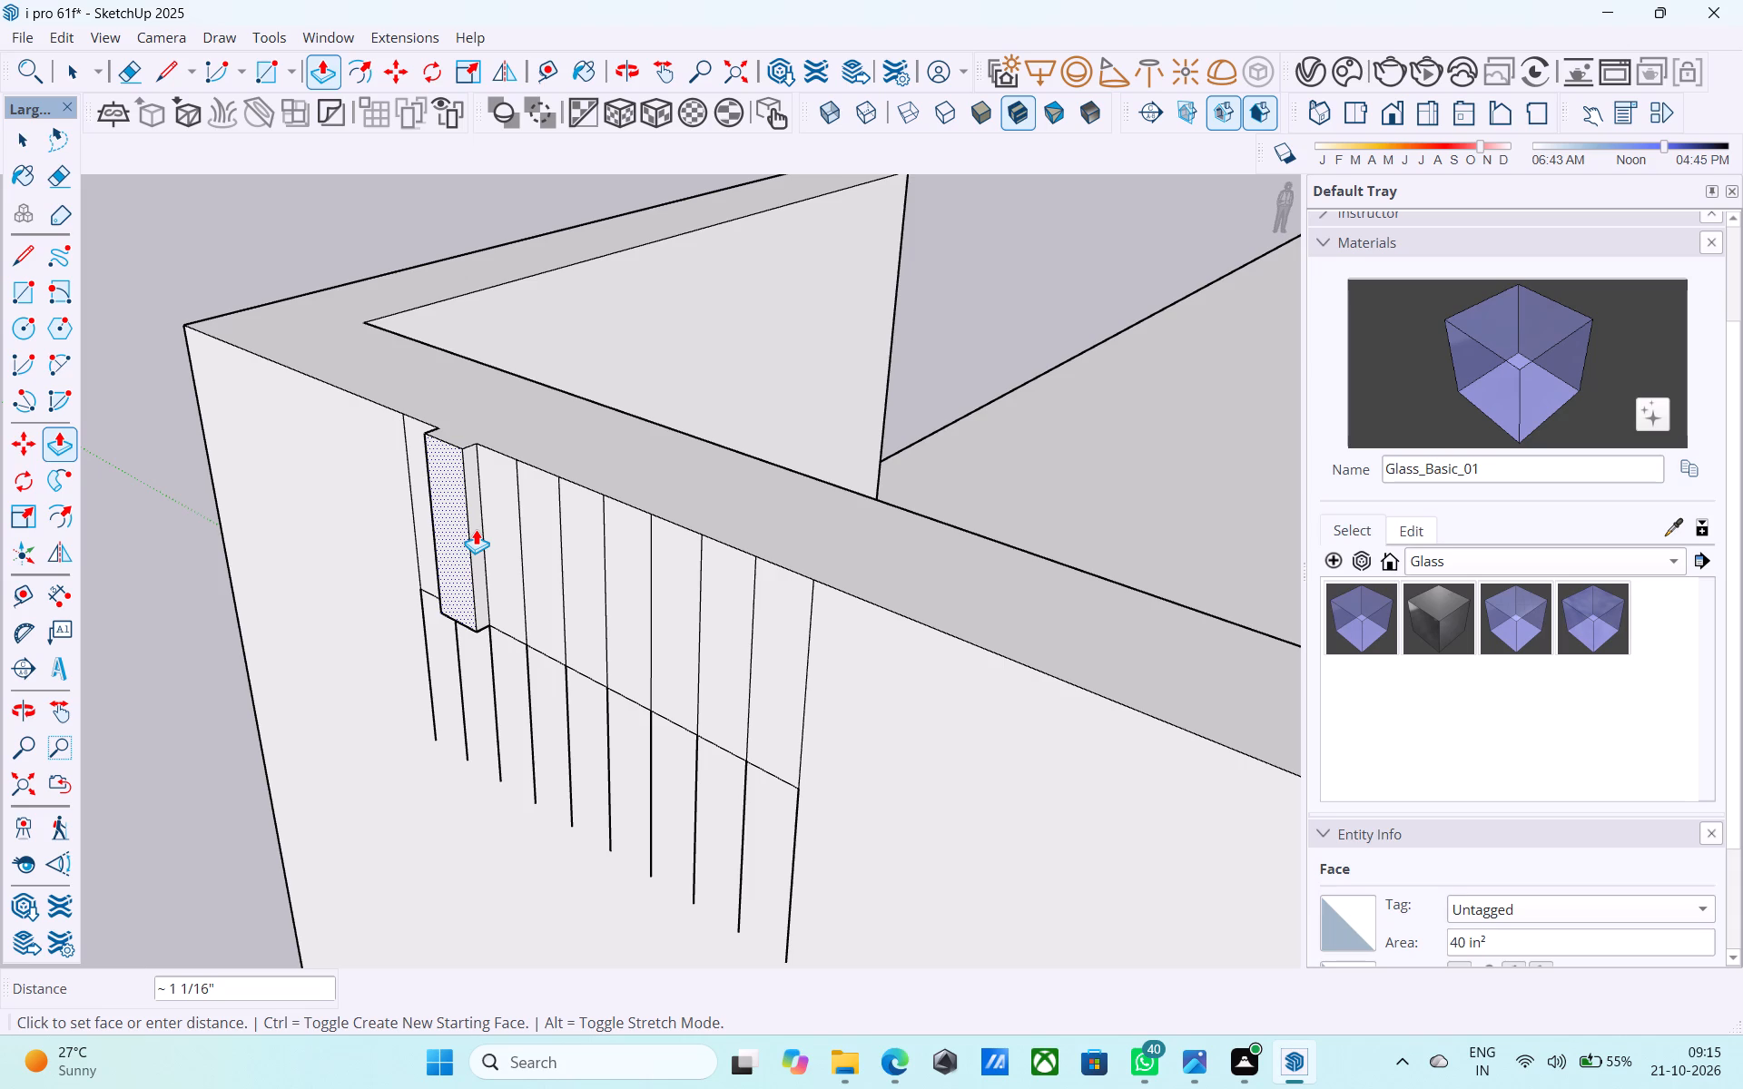
type("6\"")
key("Return")
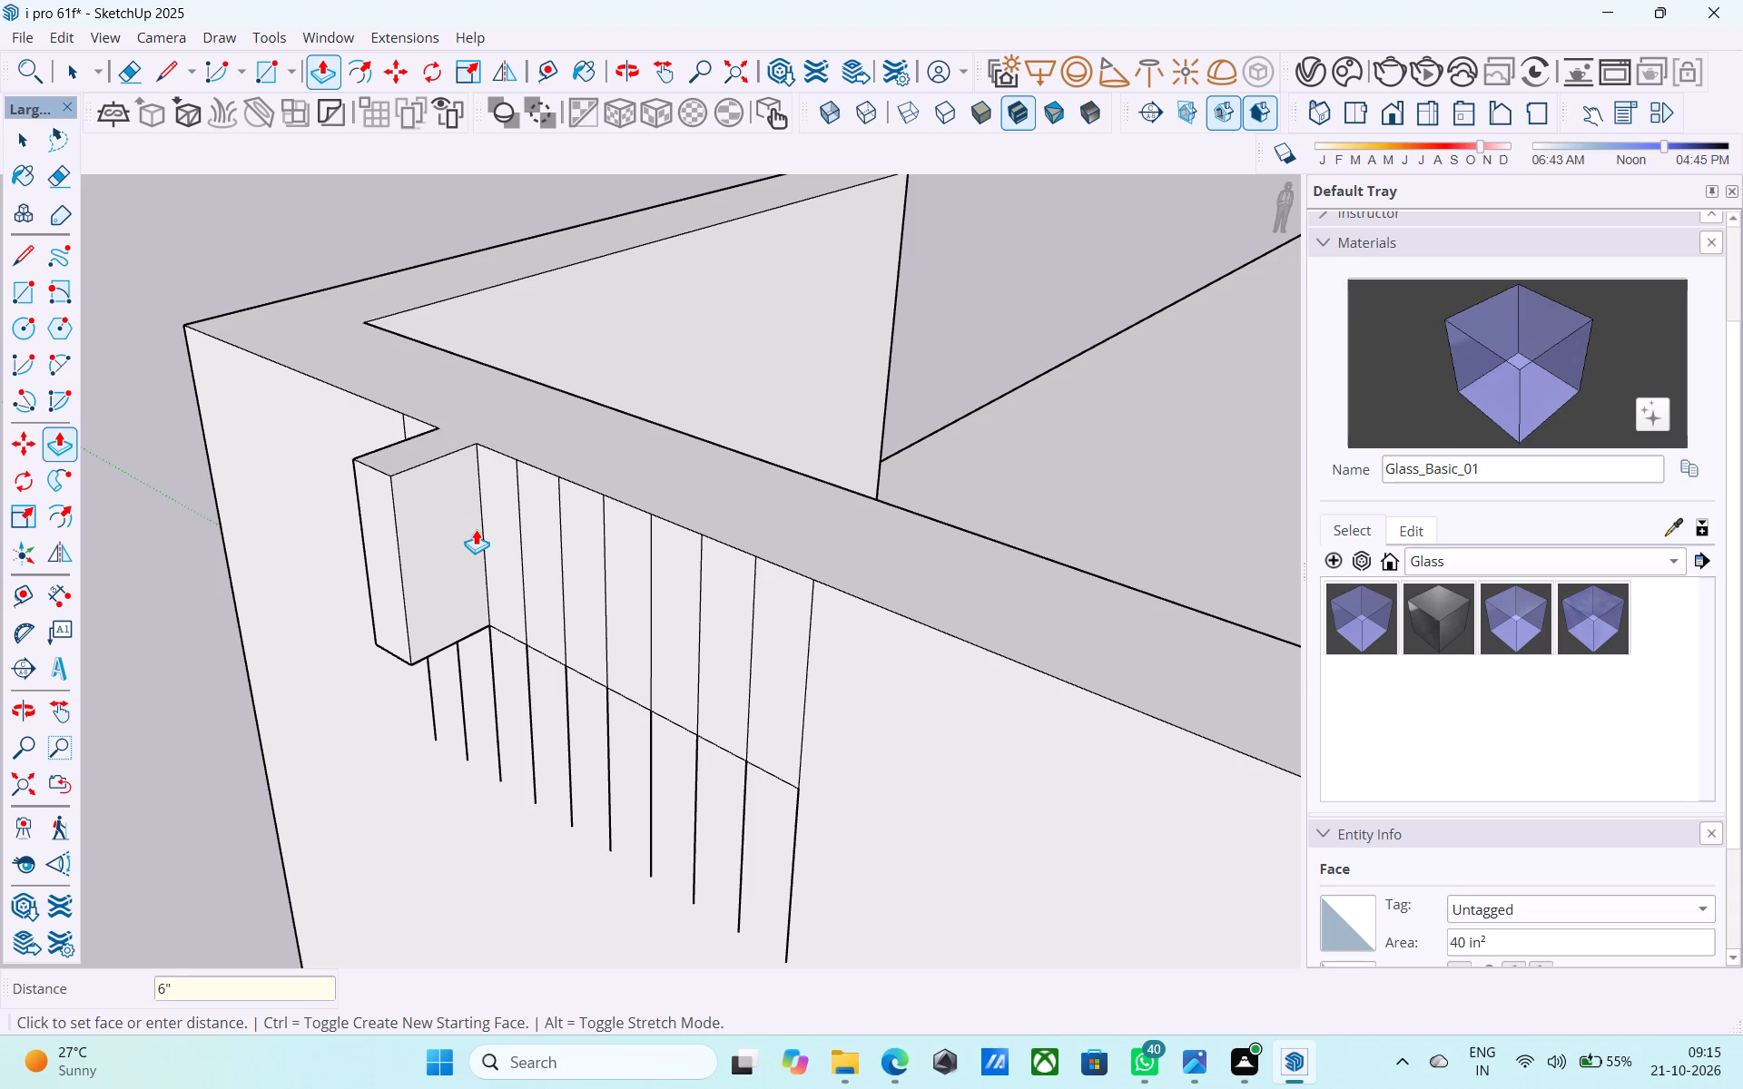
Push the projecting second strip's front face back inward by 3".
type("3\"")
key("Return")
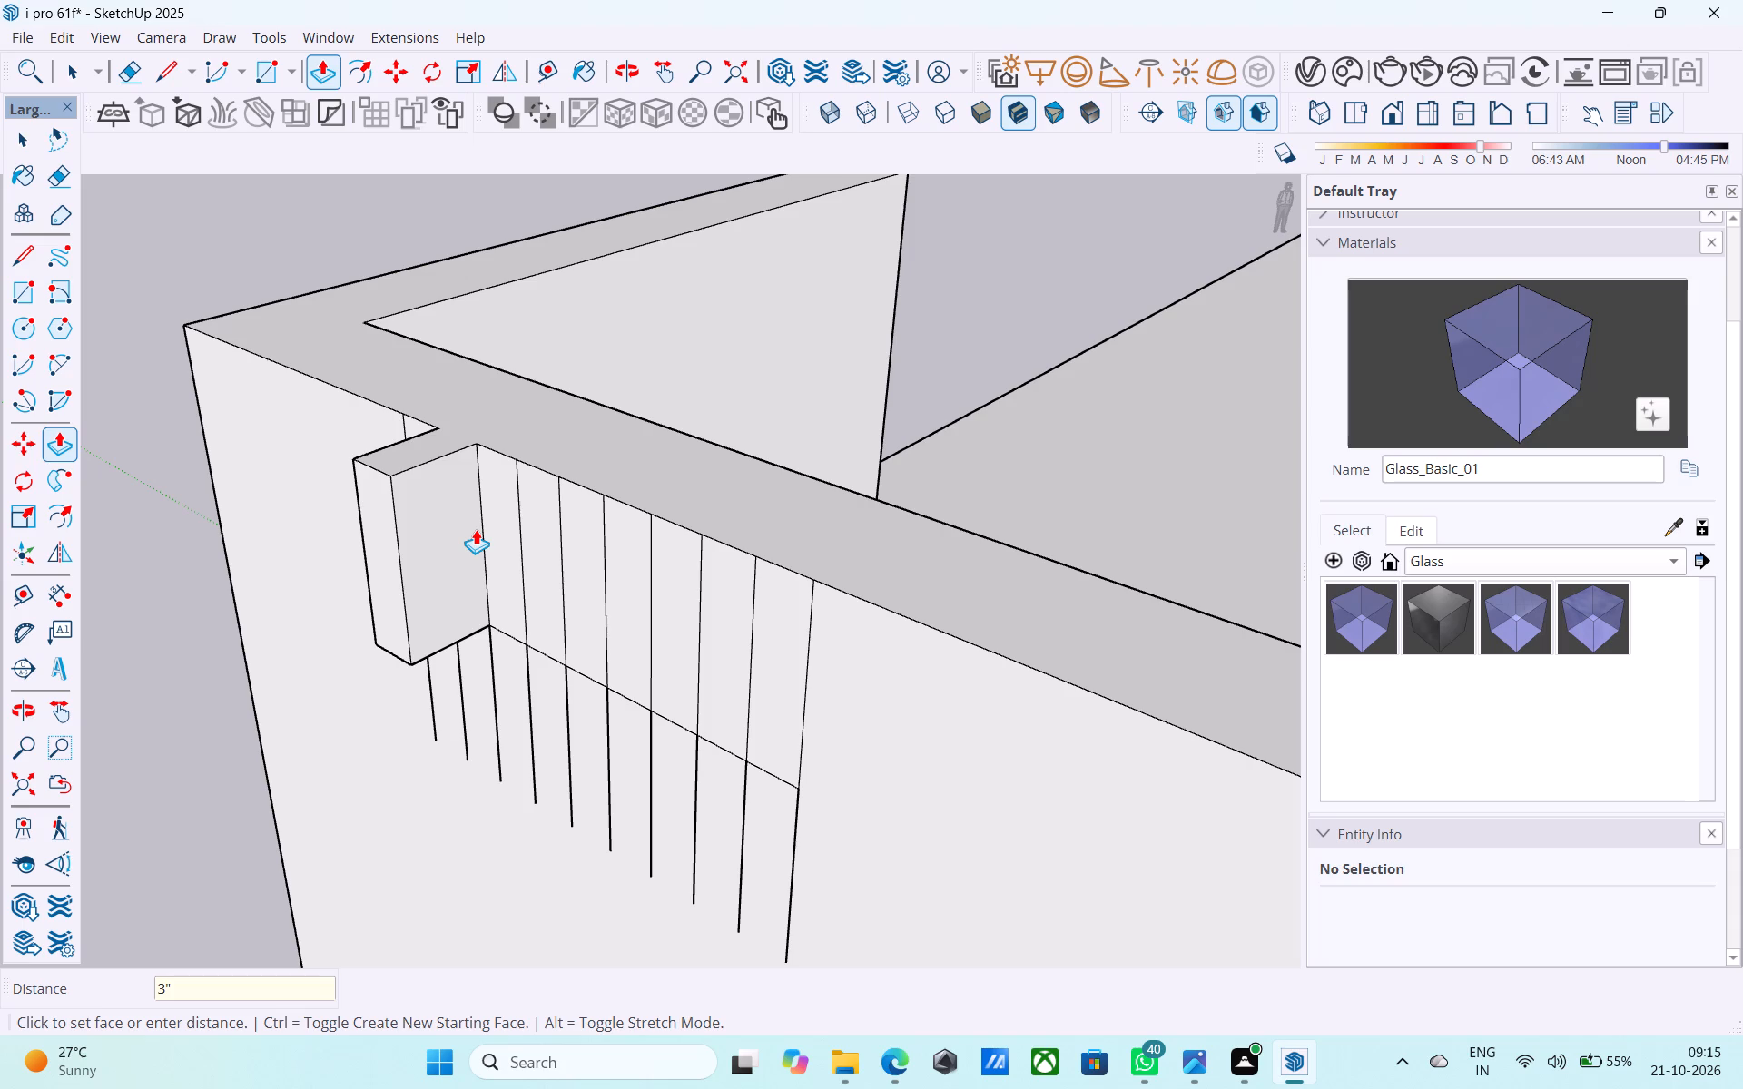
type("3\"")
key("Return")
middle_click_drag(378, 554, 384, 529)
scroll(384, 529, "up", 4)
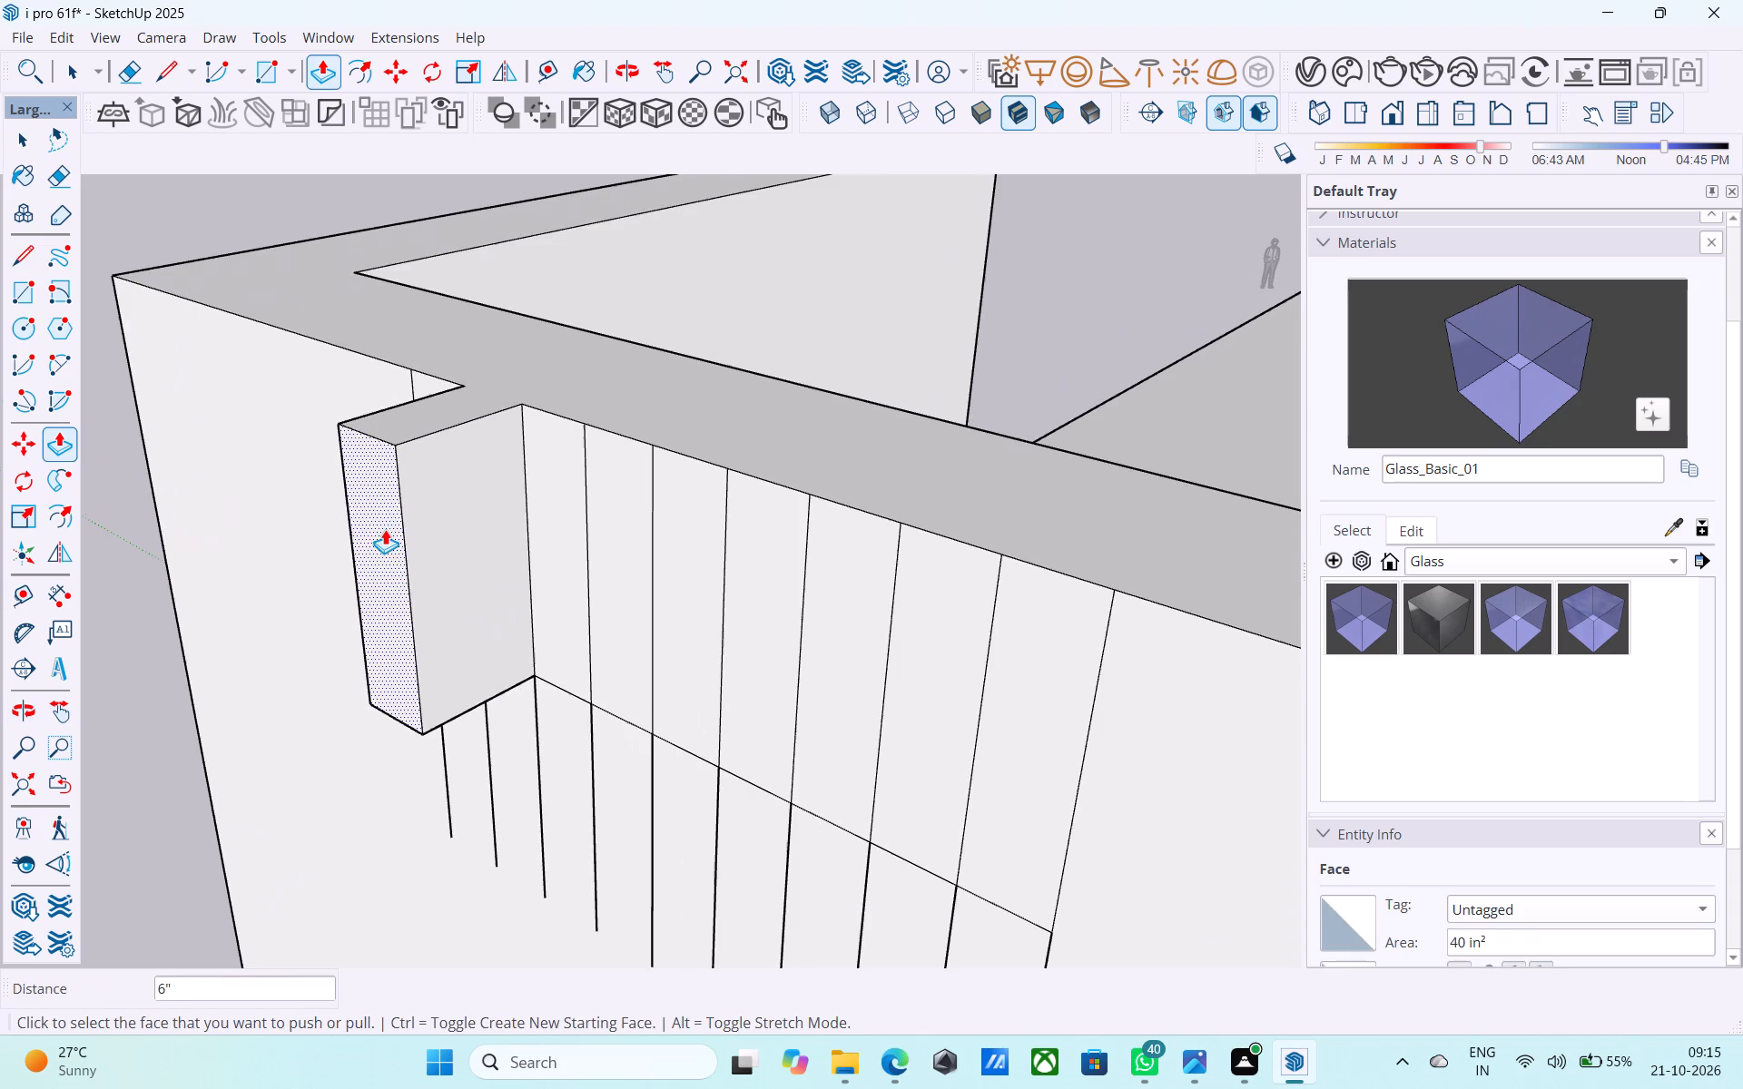
left_click(385, 529)
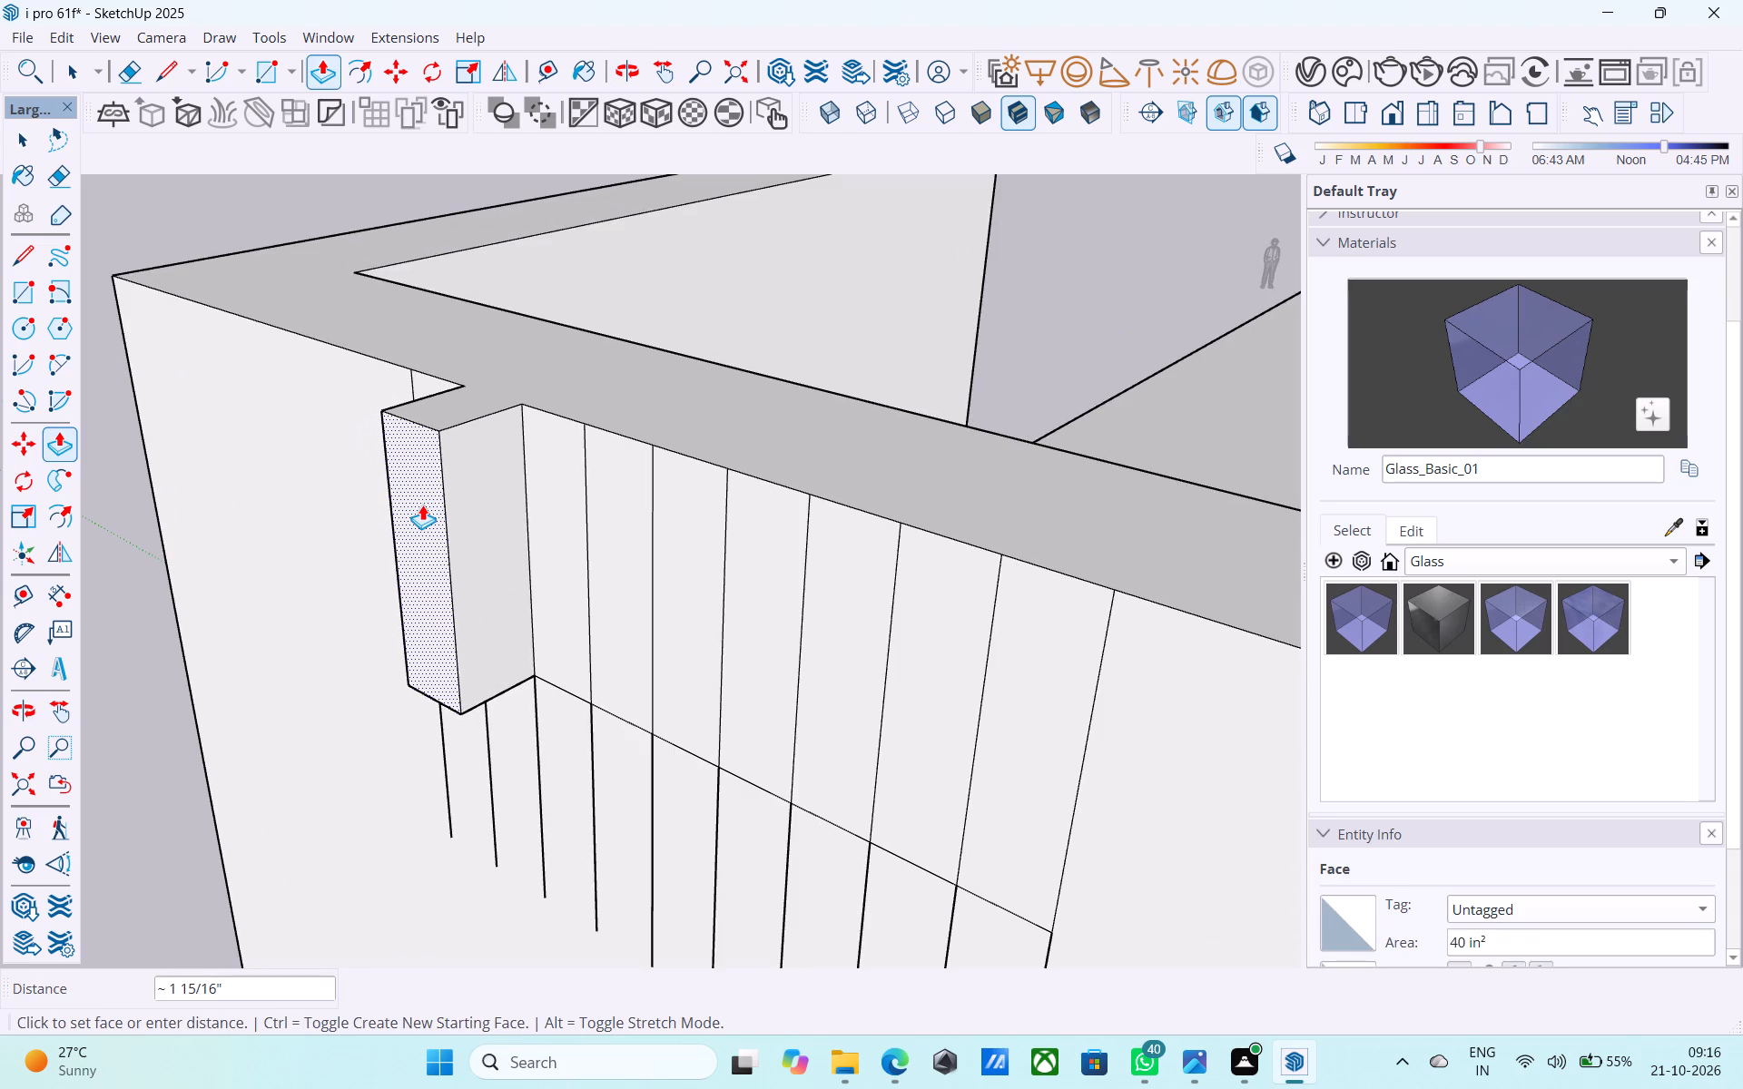
type("3\"")
key("Return")
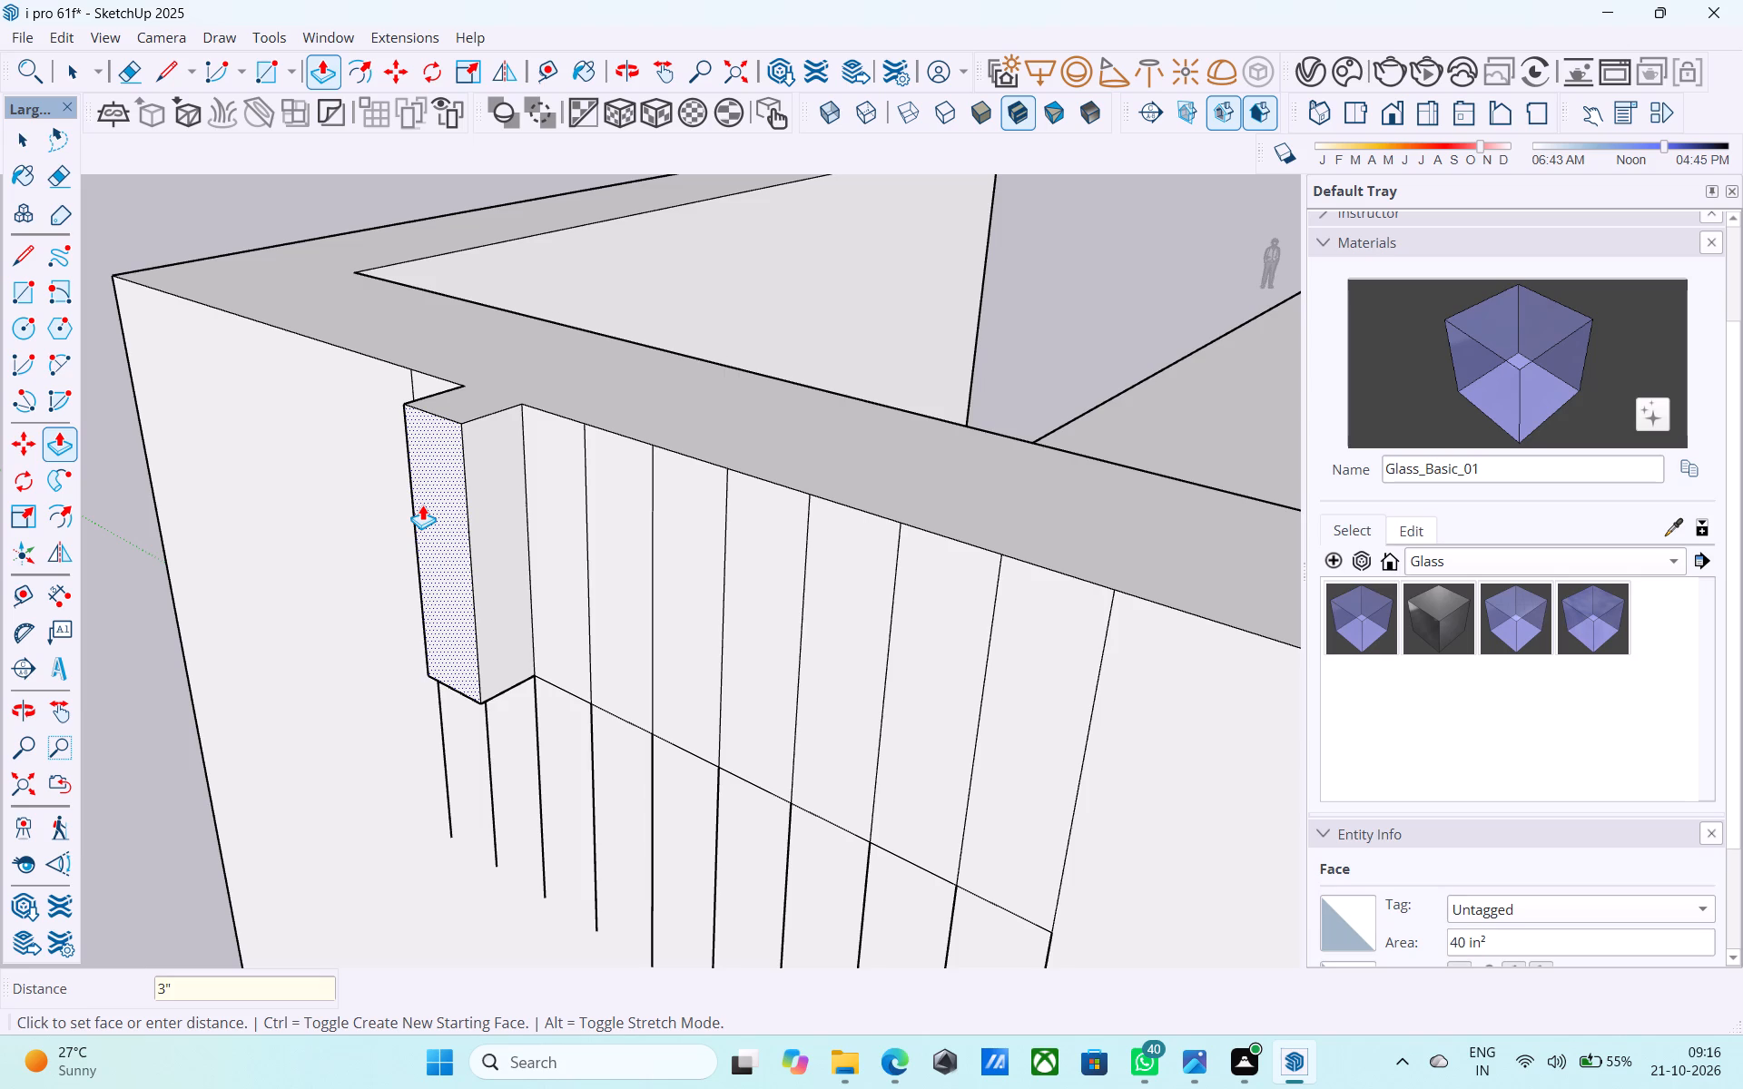
Push/Pull the fourth and sixth upper strips outward to match the second strip's projection.
double_click(637, 515)
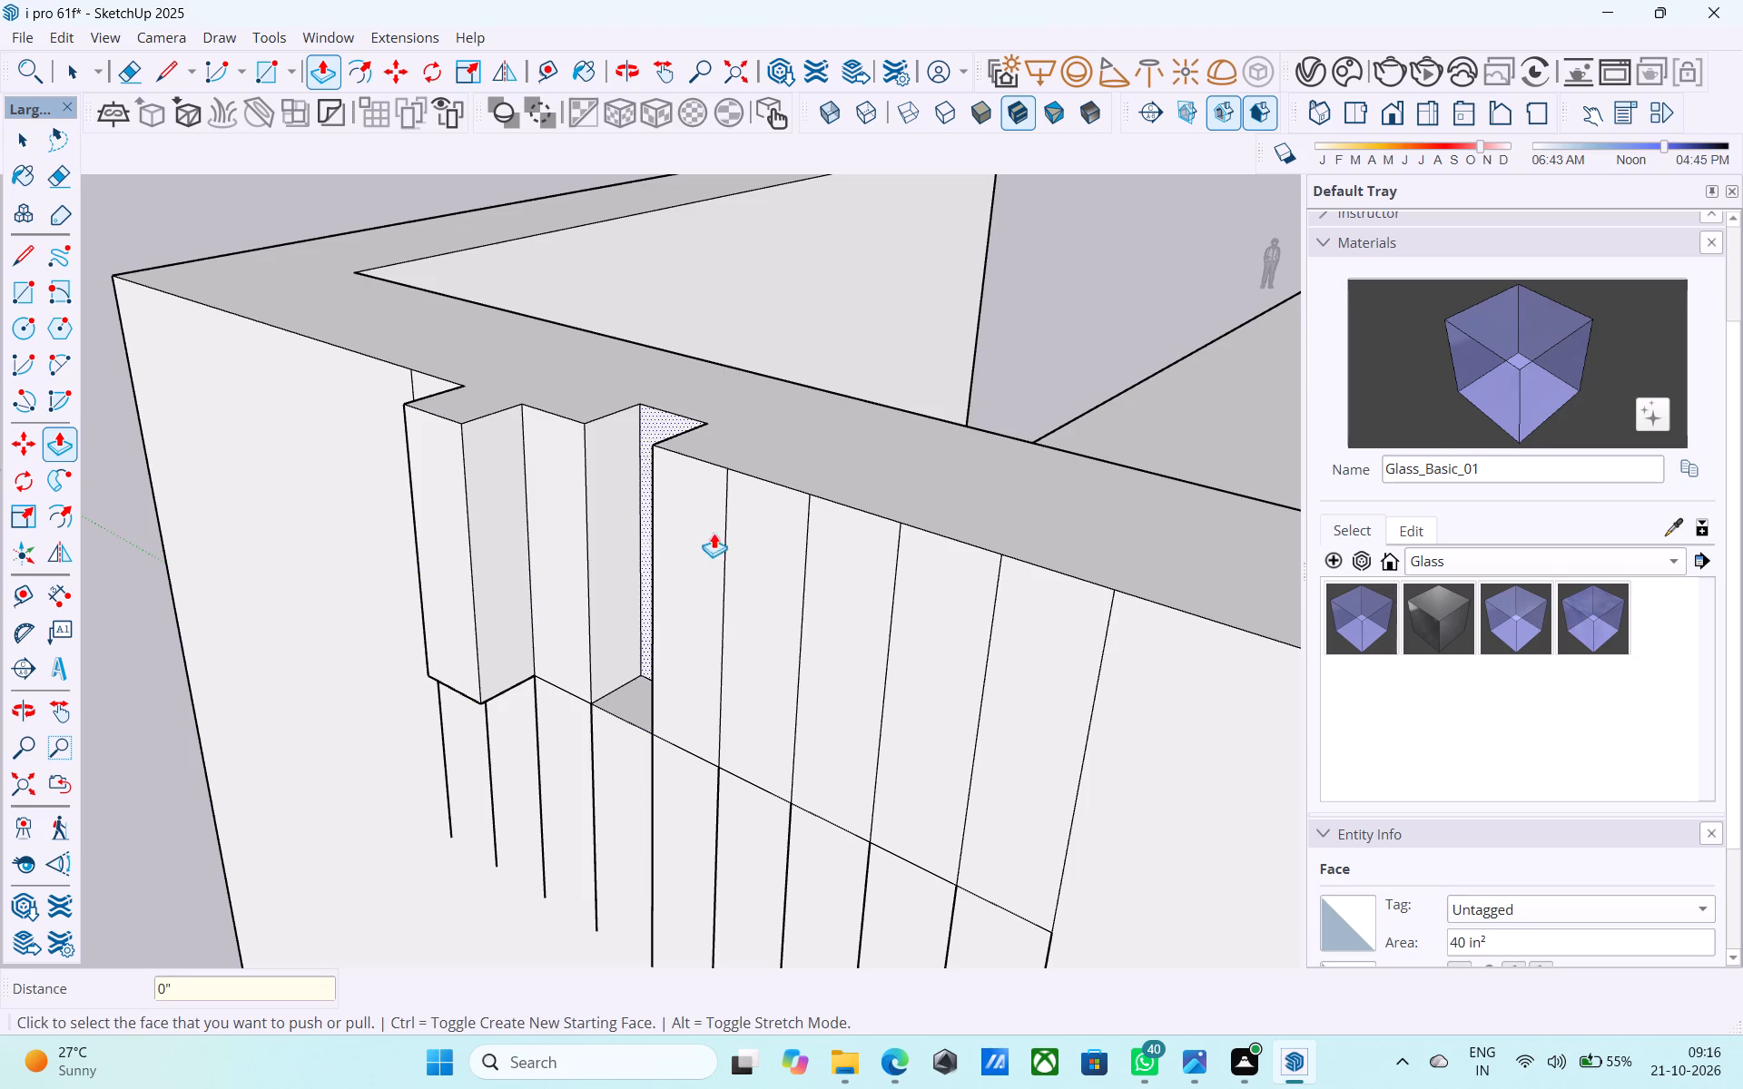
left_click(765, 541)
left_click(428, 438)
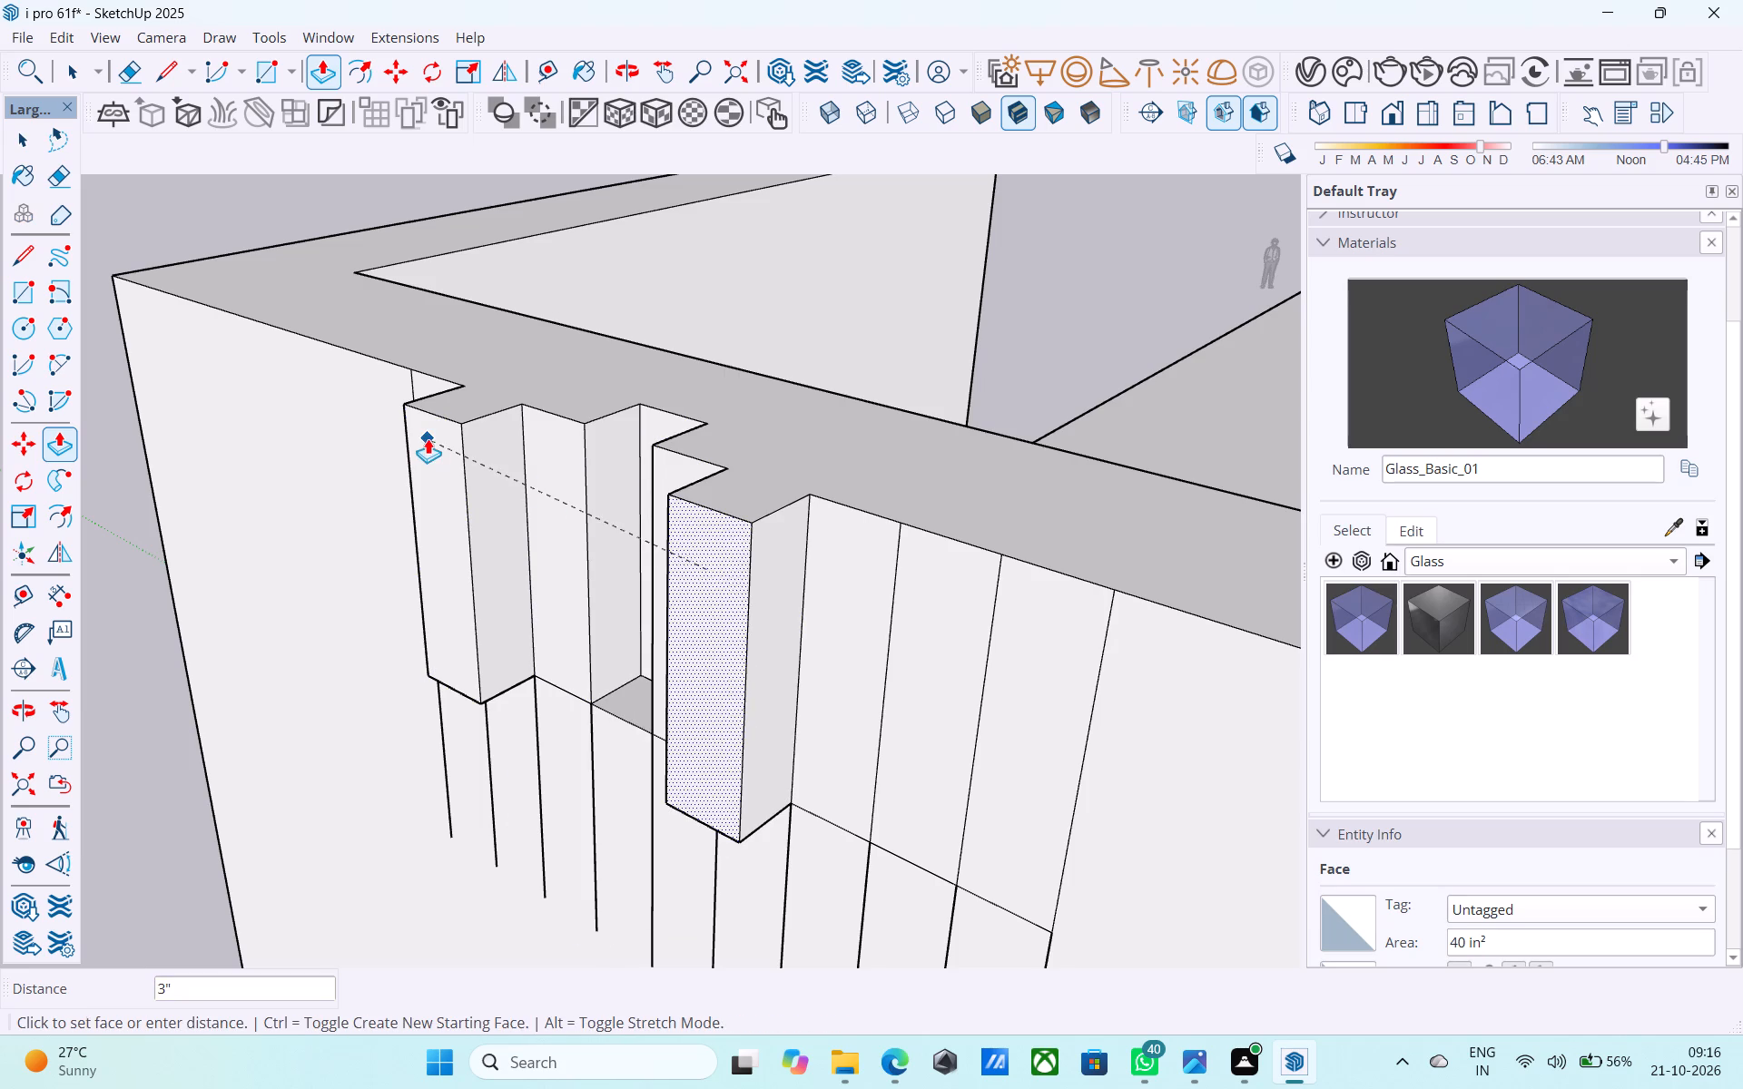
left_click(652, 422)
left_click(437, 440)
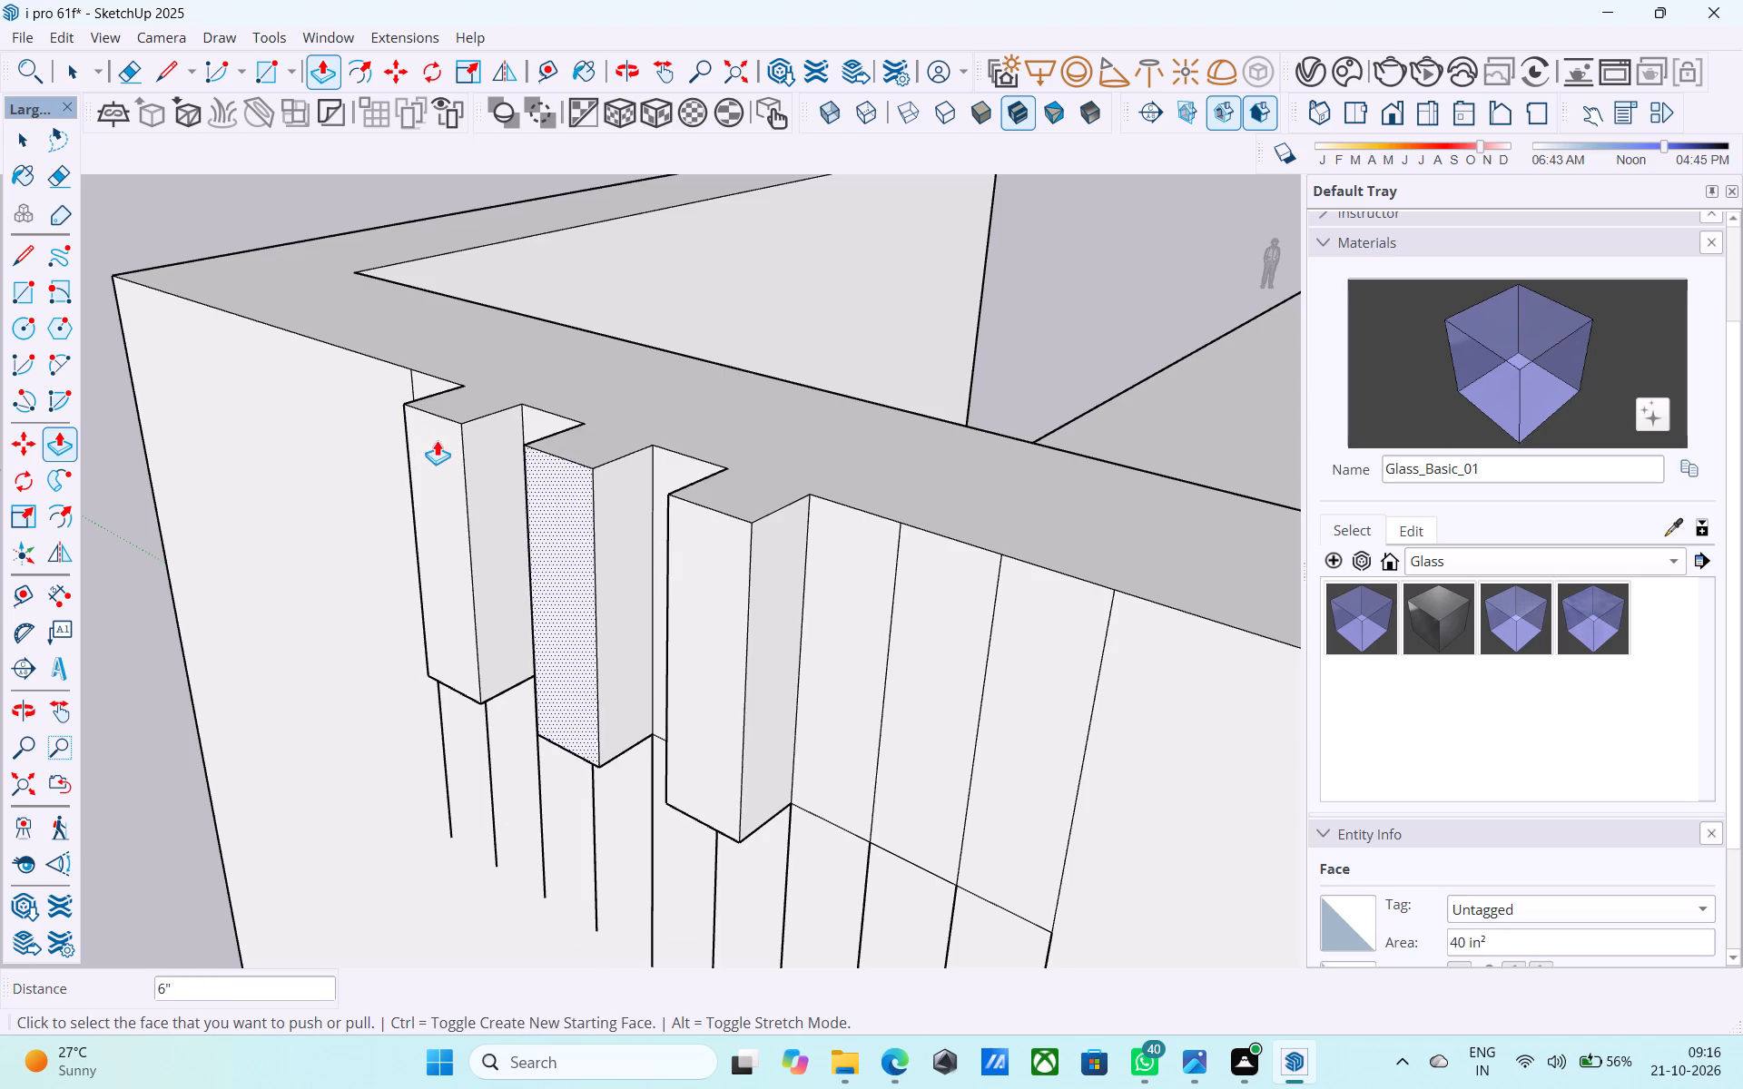
Erase the upper vertical lines beyond the third projecting strip, away from the wall's outer corner.
scroll(440, 498, "down", 4)
middle_click_drag(439, 500, 858, 298)
scroll(842, 307, "down", 2)
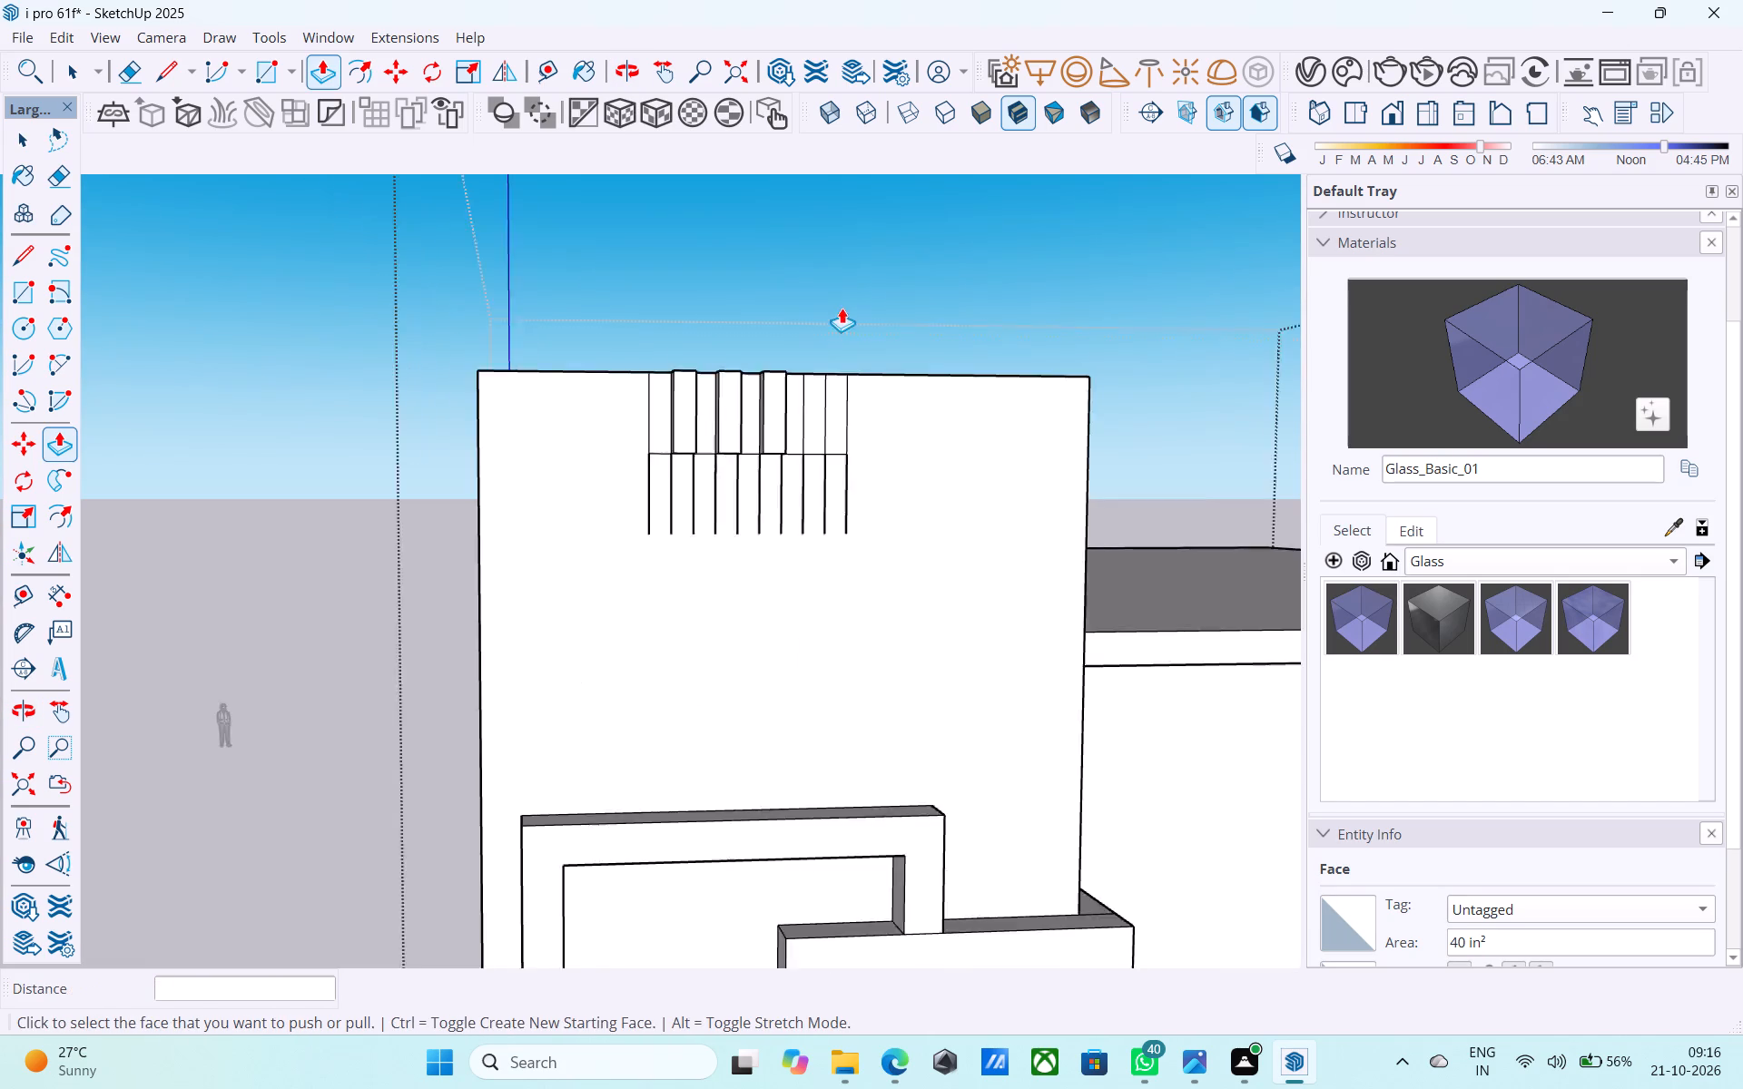
scroll(842, 308, "down", 8)
middle_click_drag(634, 377, 374, 475)
scroll(829, 337, "up", 4)
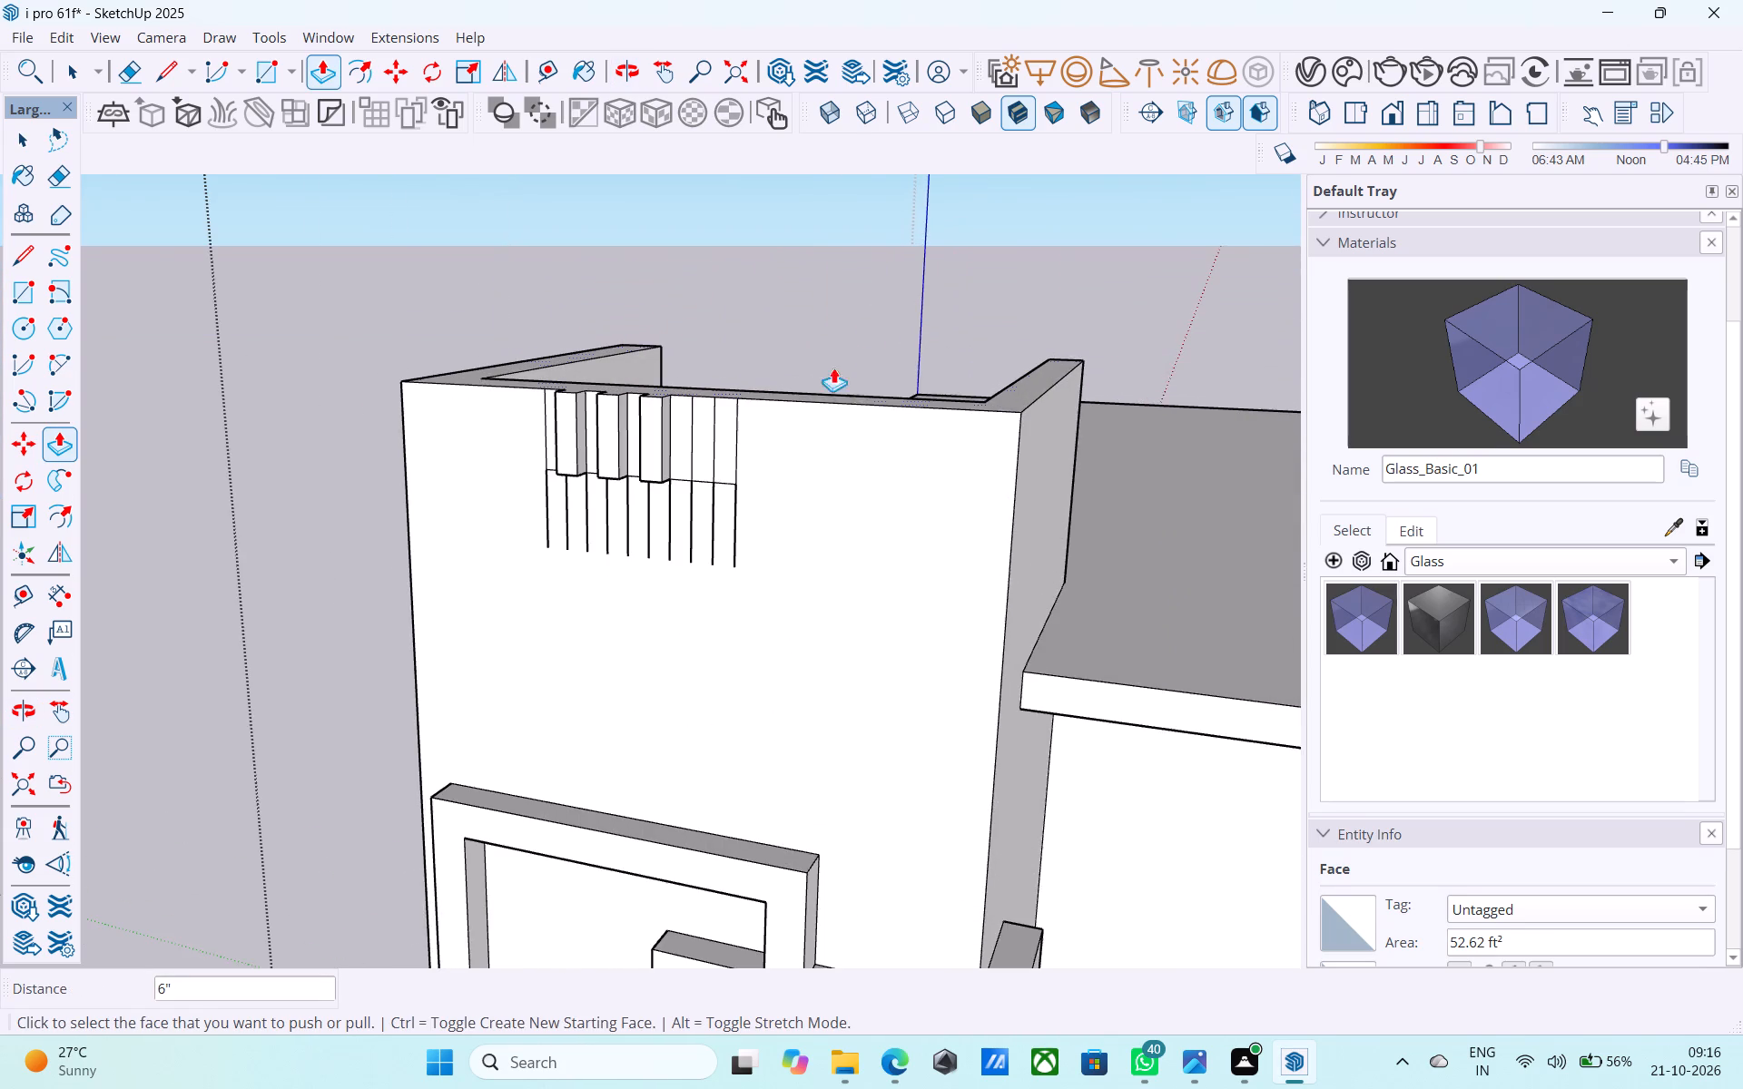
scroll(756, 410, "up", 1)
key("e")
scroll(730, 453, "up", 7)
left_click_drag(736, 452, 711, 447)
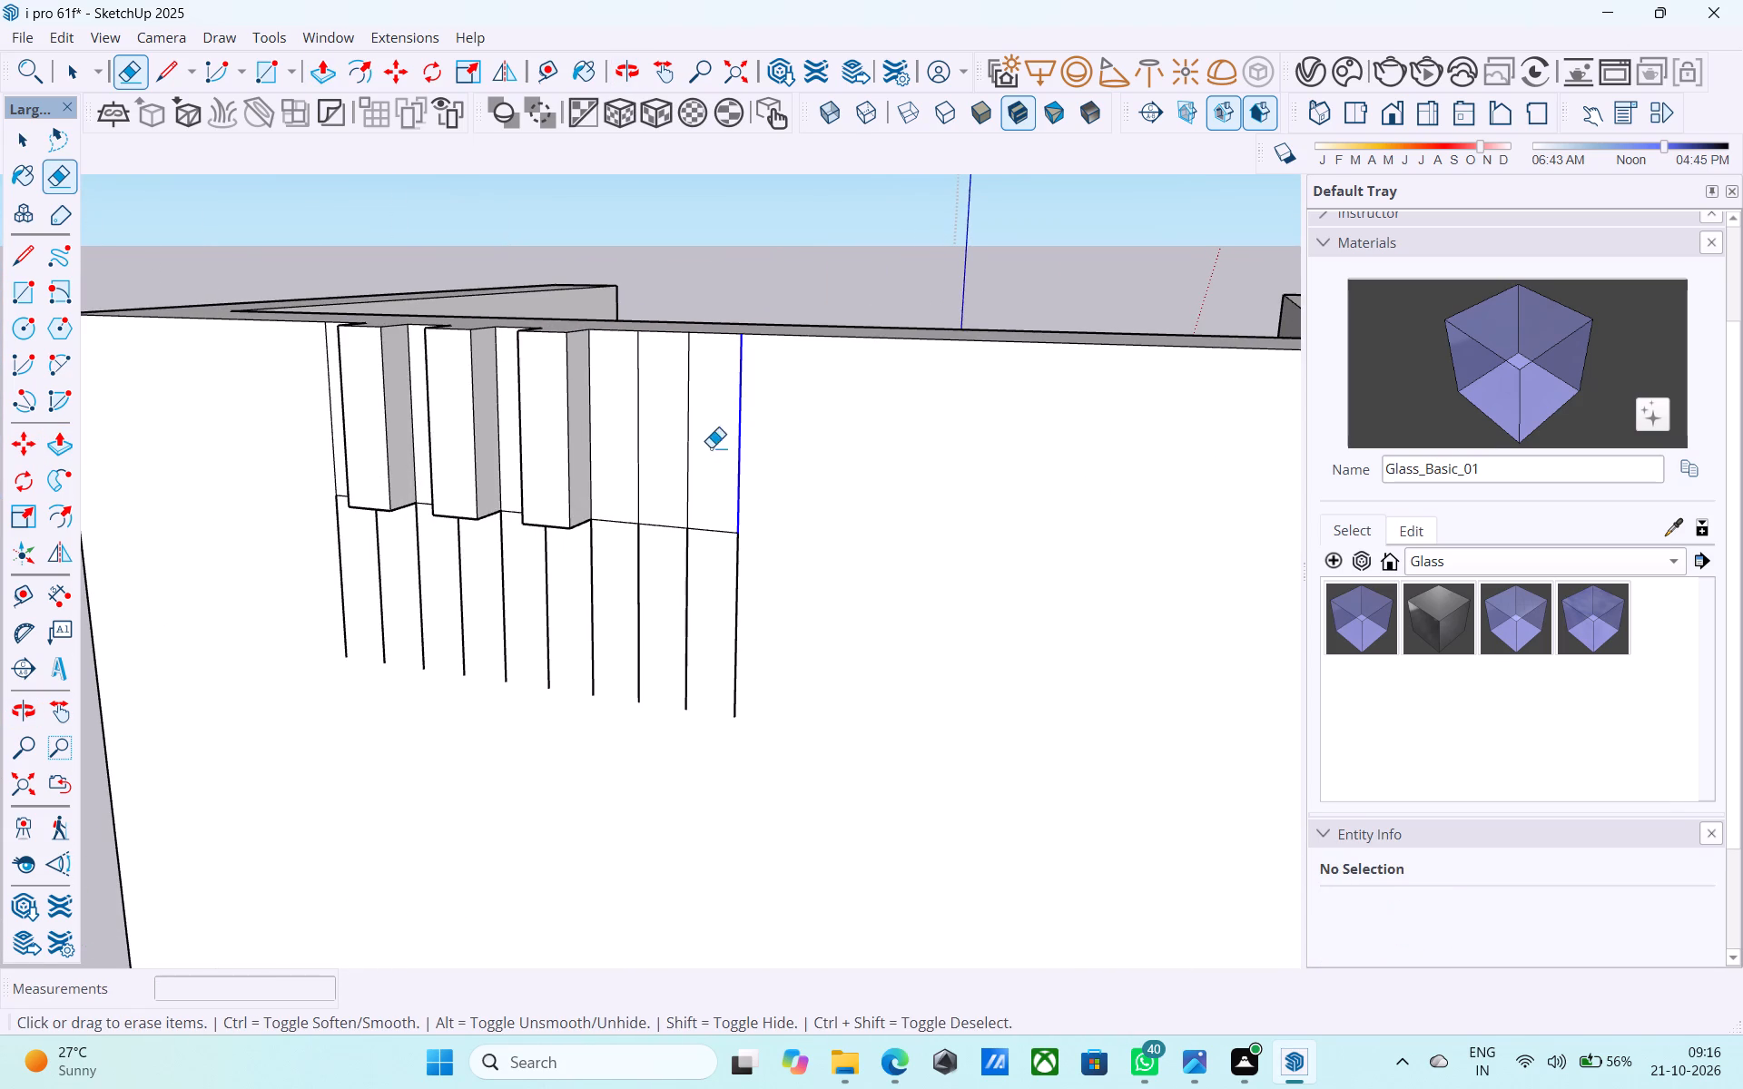
left_click_drag(711, 447, 635, 441)
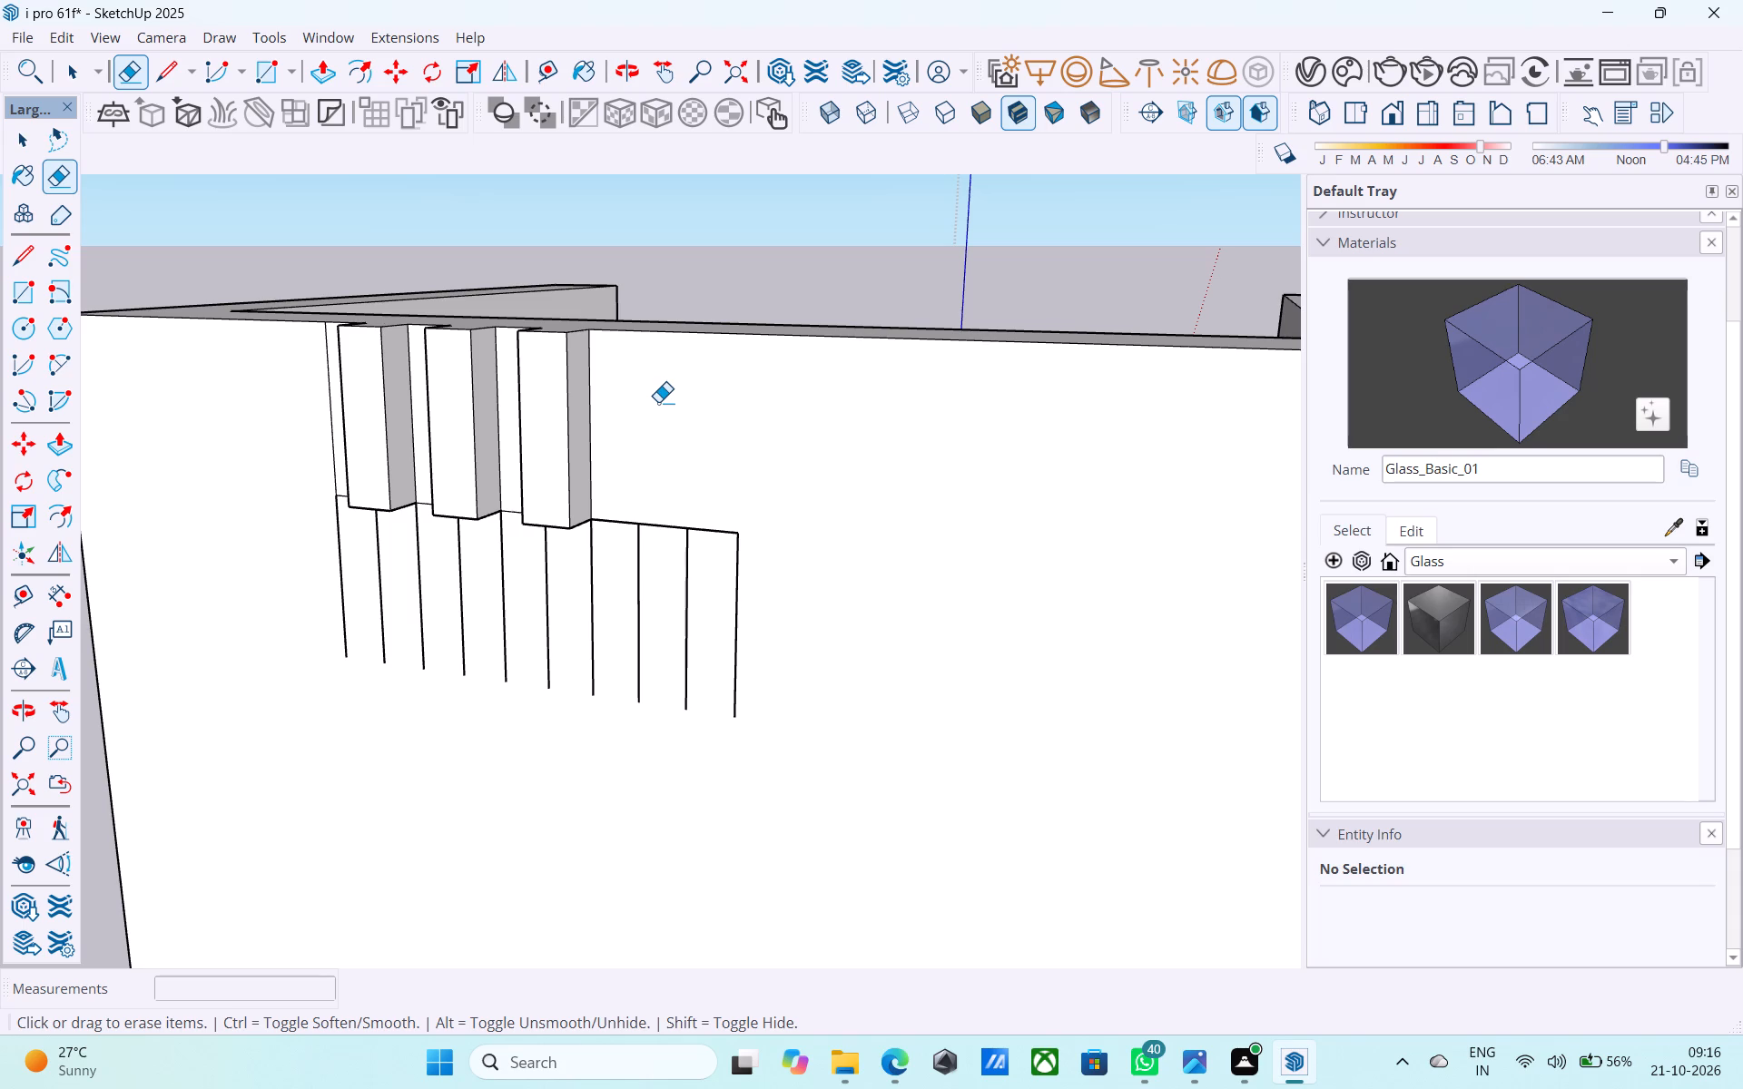
Erase the row of lower vertical lines hanging below the horizontal line on the front corner wall.
scroll(658, 402, "down", 3)
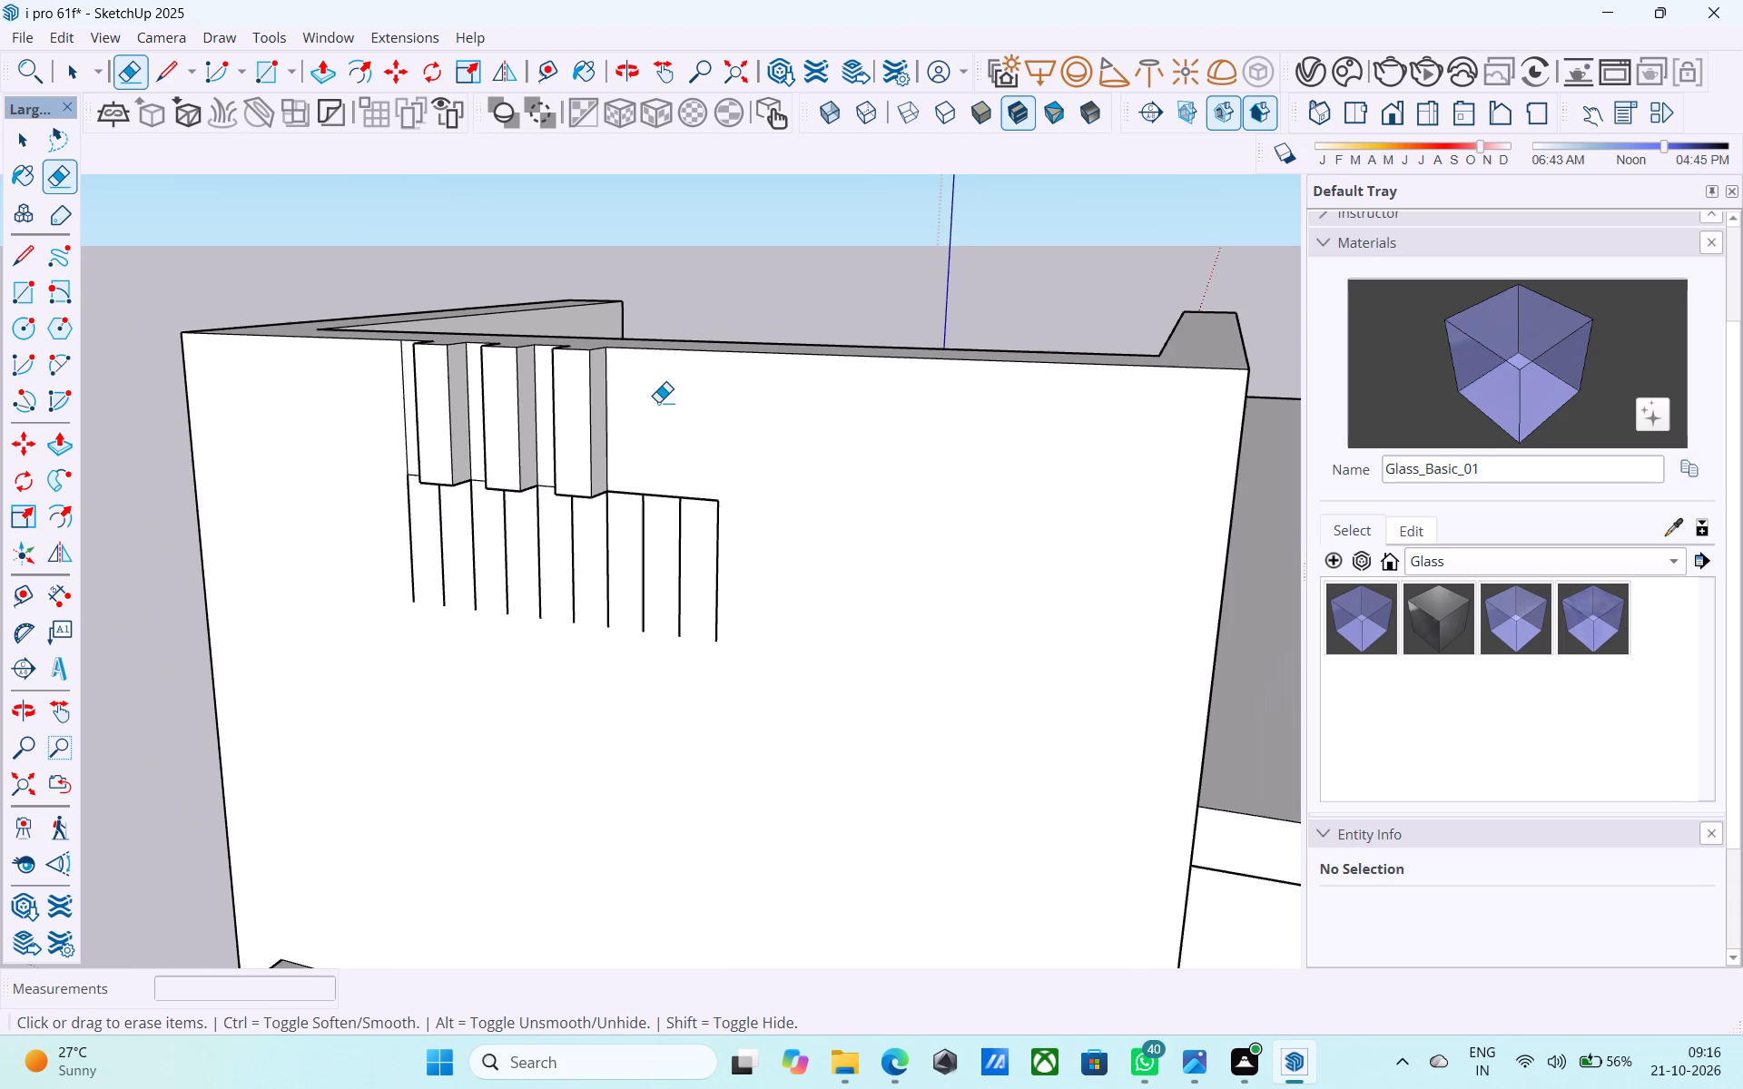
scroll(658, 402, "down", 2)
scroll(1010, 348, "down", 4)
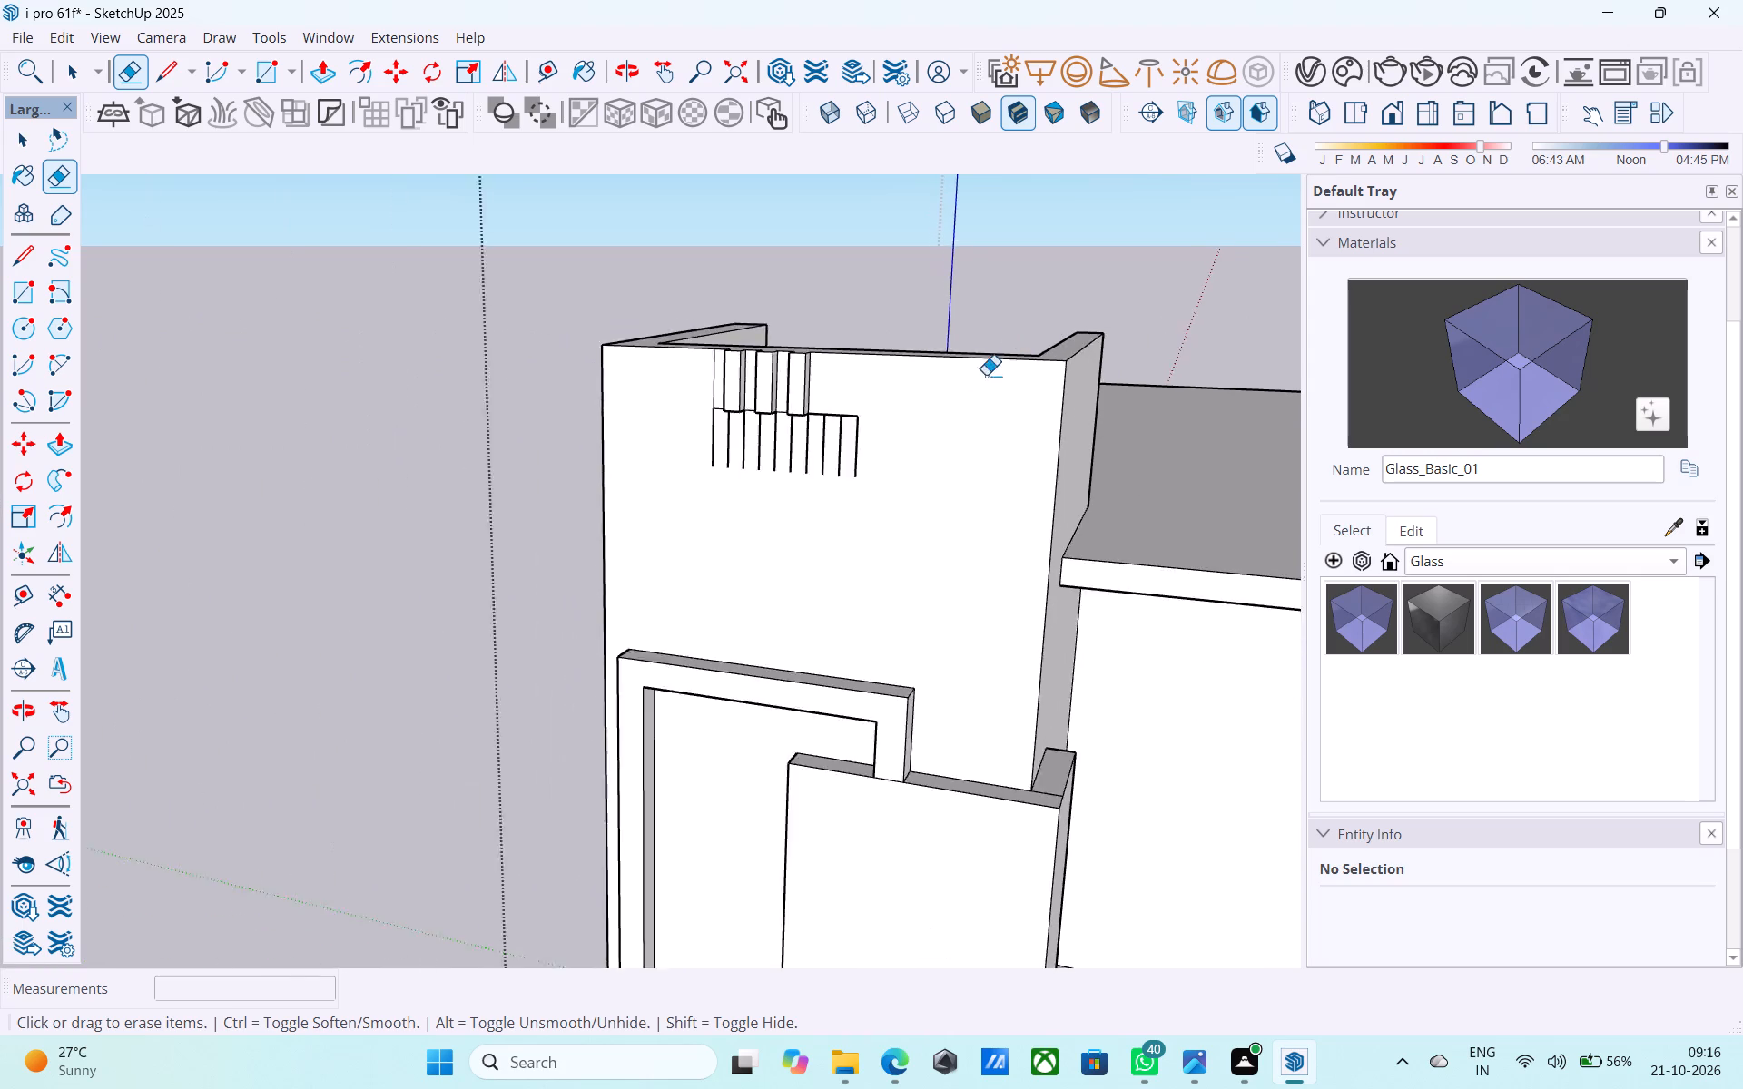
scroll(986, 375, "down", 1)
middle_click_drag(911, 395, 901, 461)
scroll(900, 461, "up", 9)
left_click_drag(930, 414, 536, 407)
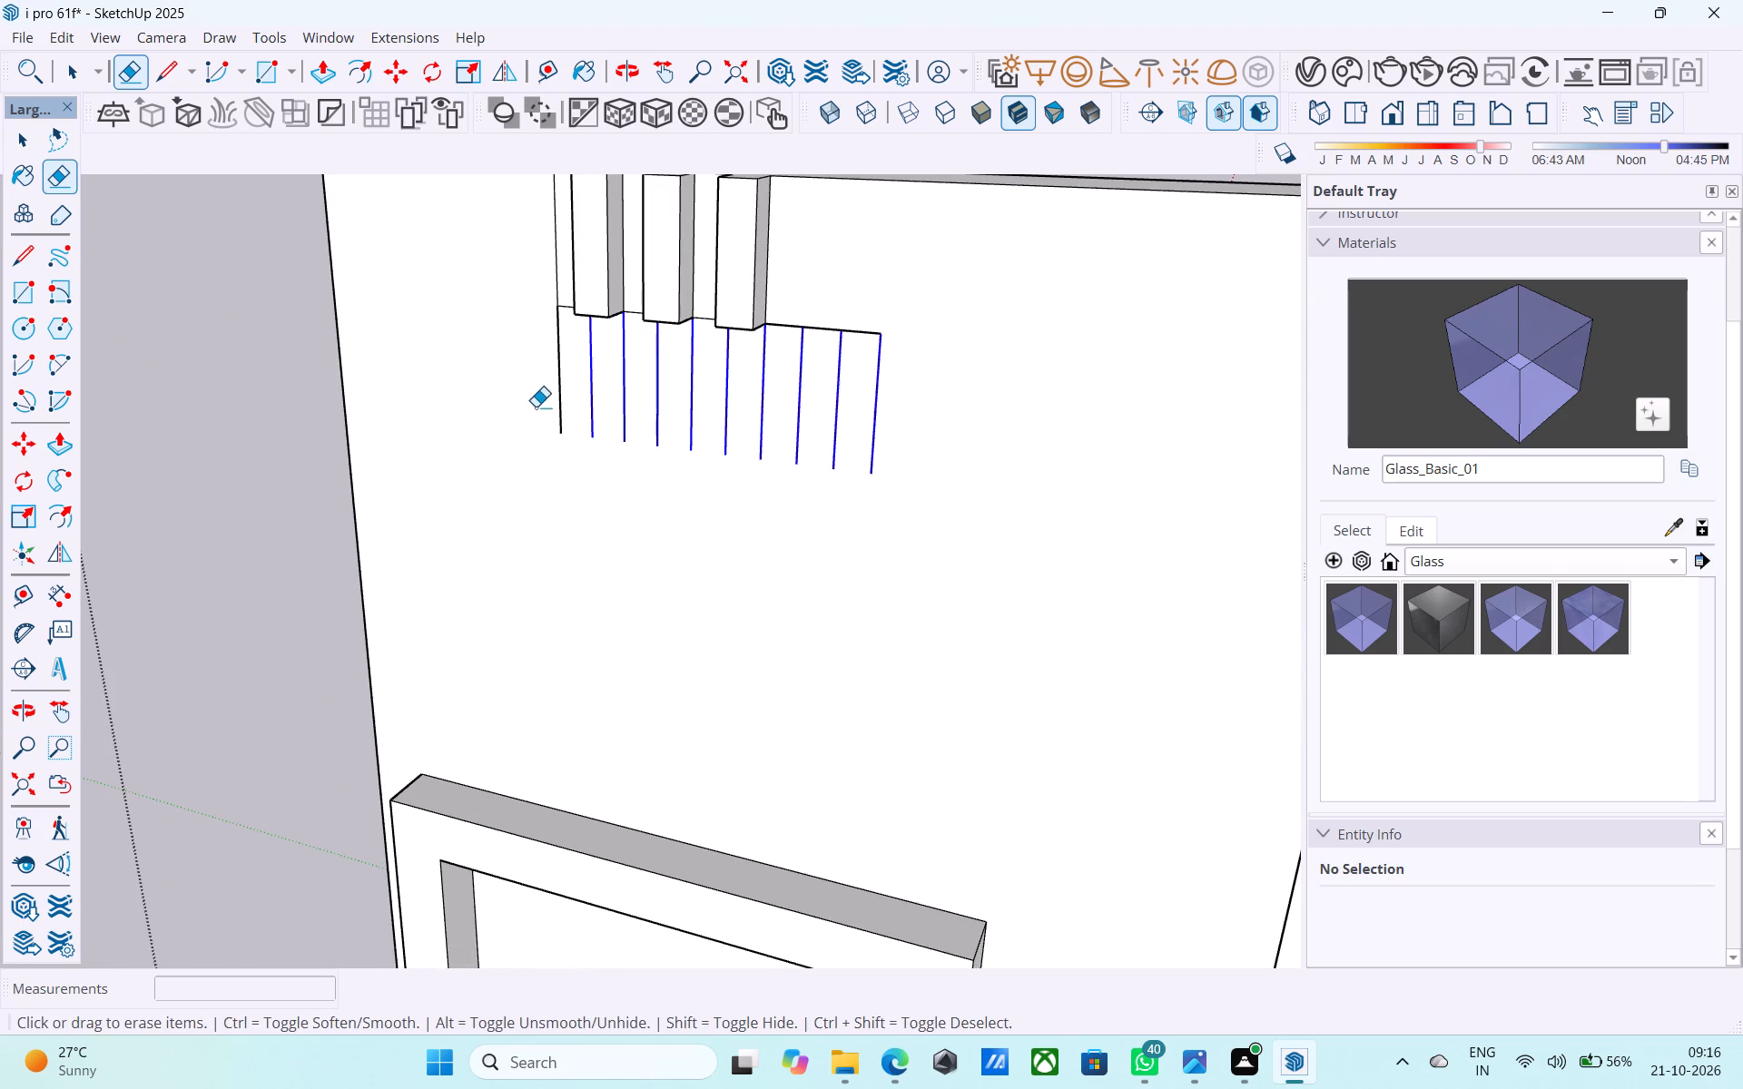
left_click_drag(536, 407, 537, 410)
middle_click_drag(546, 398, 624, 361)
left_click_drag(597, 366, 399, 397)
Erase the leftover upper vertical line beside the first projecting strip and the remaining horizontal line segments between and beyond the strips.
scroll(606, 370, "down", 1)
middle_click_drag(606, 370, 736, 358)
scroll(722, 379, "down", 4)
middle_click_drag(665, 534, 675, 381)
scroll(640, 329, "up", 8)
left_click_drag(561, 338, 552, 335)
left_click_drag(563, 361, 576, 405)
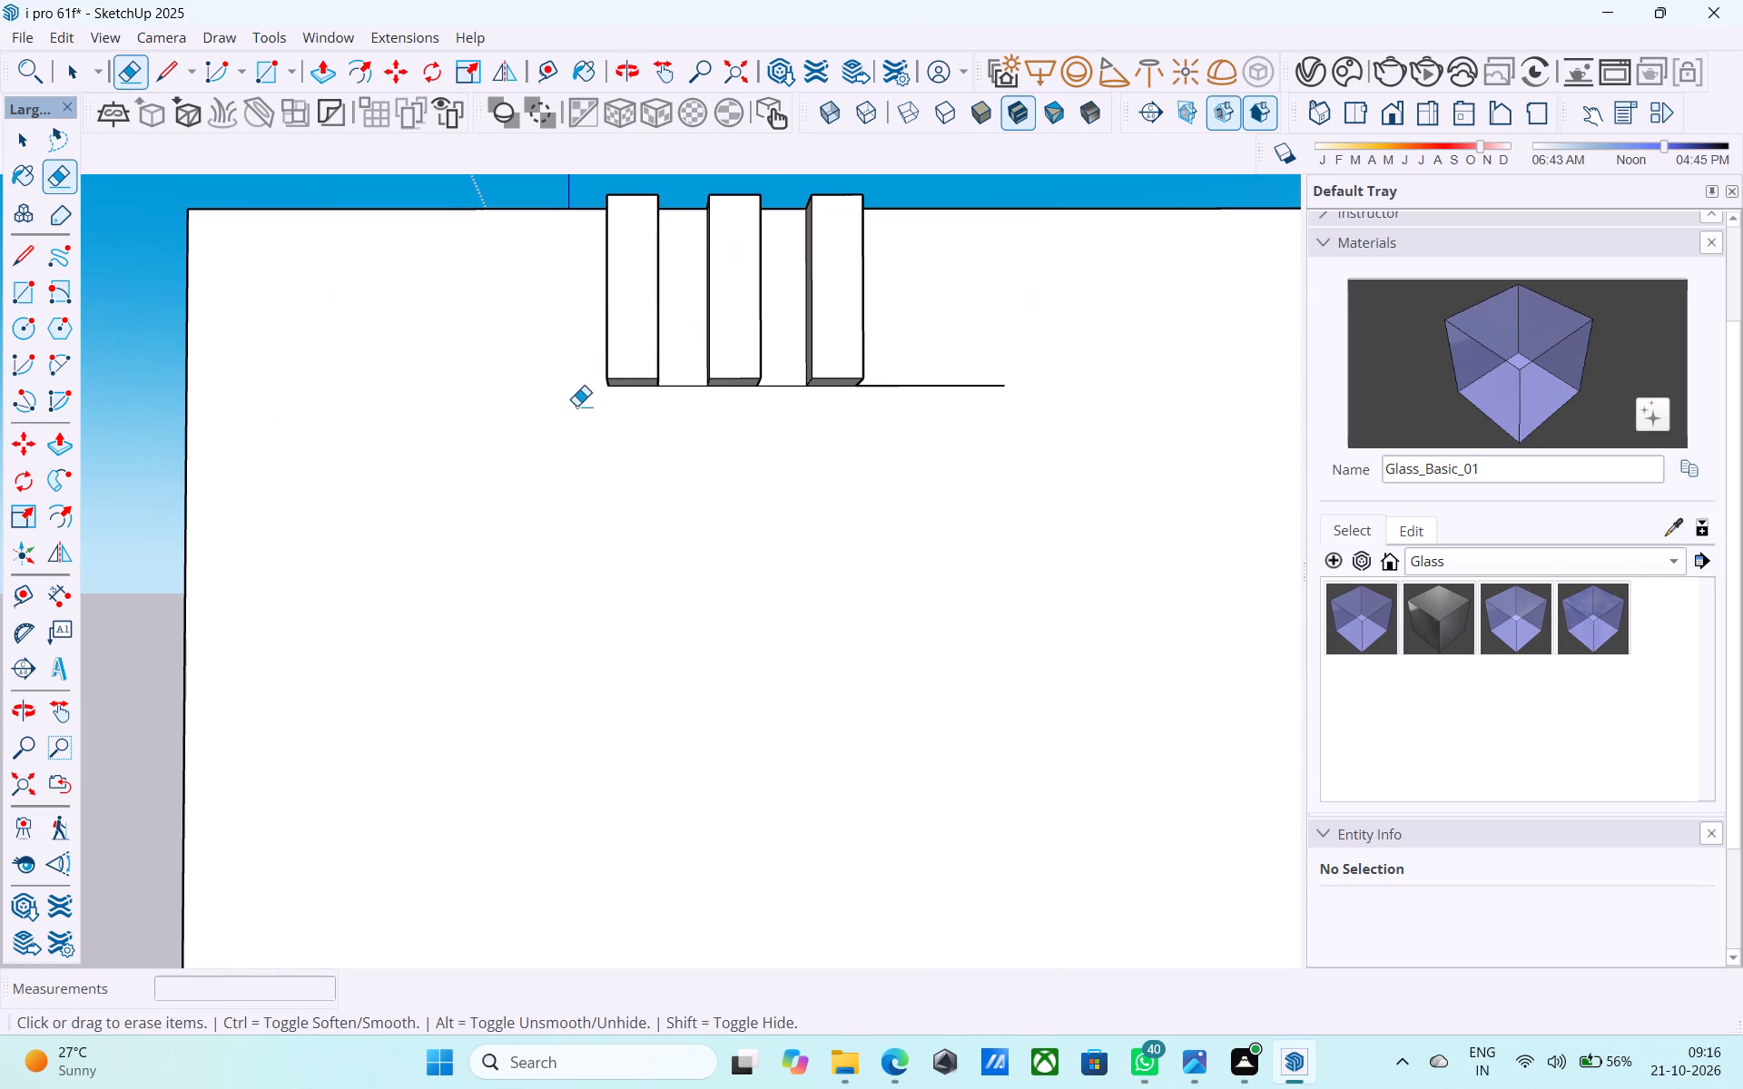
left_click_drag(686, 400, 677, 385)
left_click(786, 386)
left_click_drag(904, 361, 925, 414)
Push/Pull the underside of the projecting strip nearest the wall's outer corner downward by 6".
scroll(875, 511, "up", 1)
scroll(869, 517, "down", 3)
middle_click_drag(869, 517, 795, 549)
scroll(654, 565, "down", 4)
middle_click_drag(649, 525, 669, 455)
scroll(688, 416, "up", 7)
middle_click_drag(651, 467, 656, 299)
scroll(652, 358, "up", 5)
key("space")
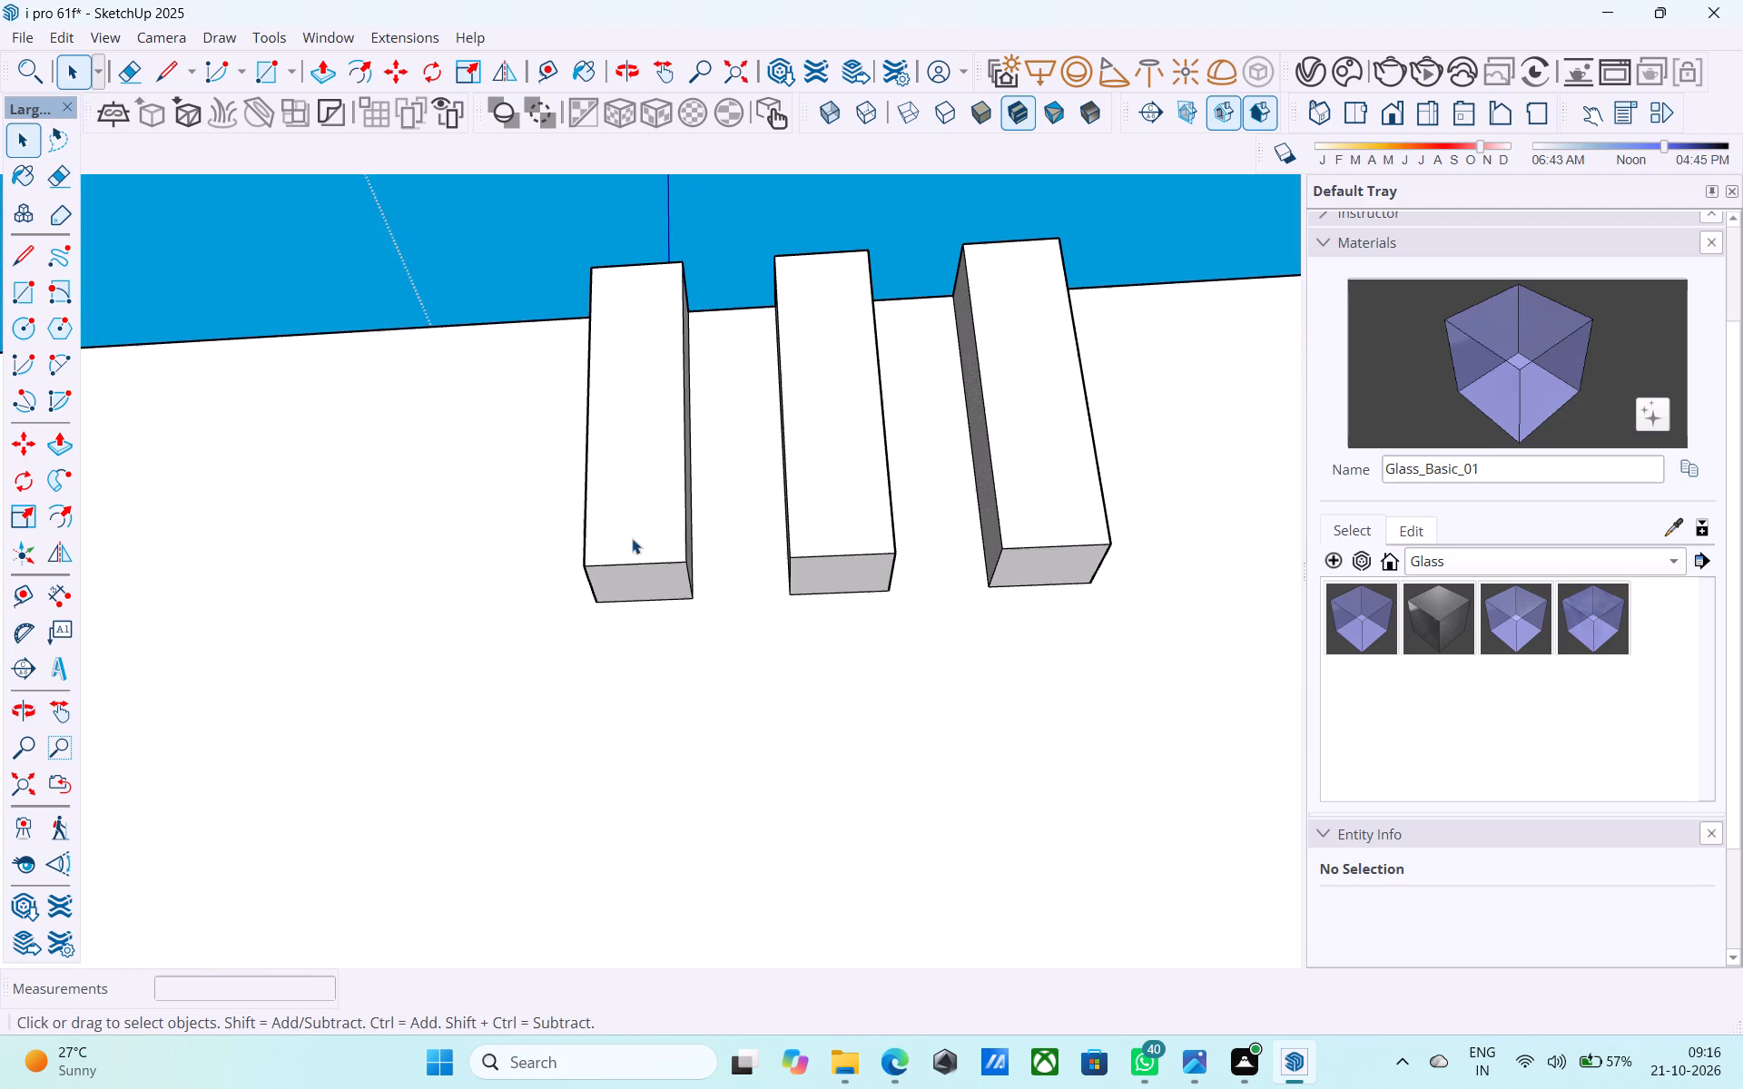
left_click(636, 574)
left_click(636, 574)
key("p")
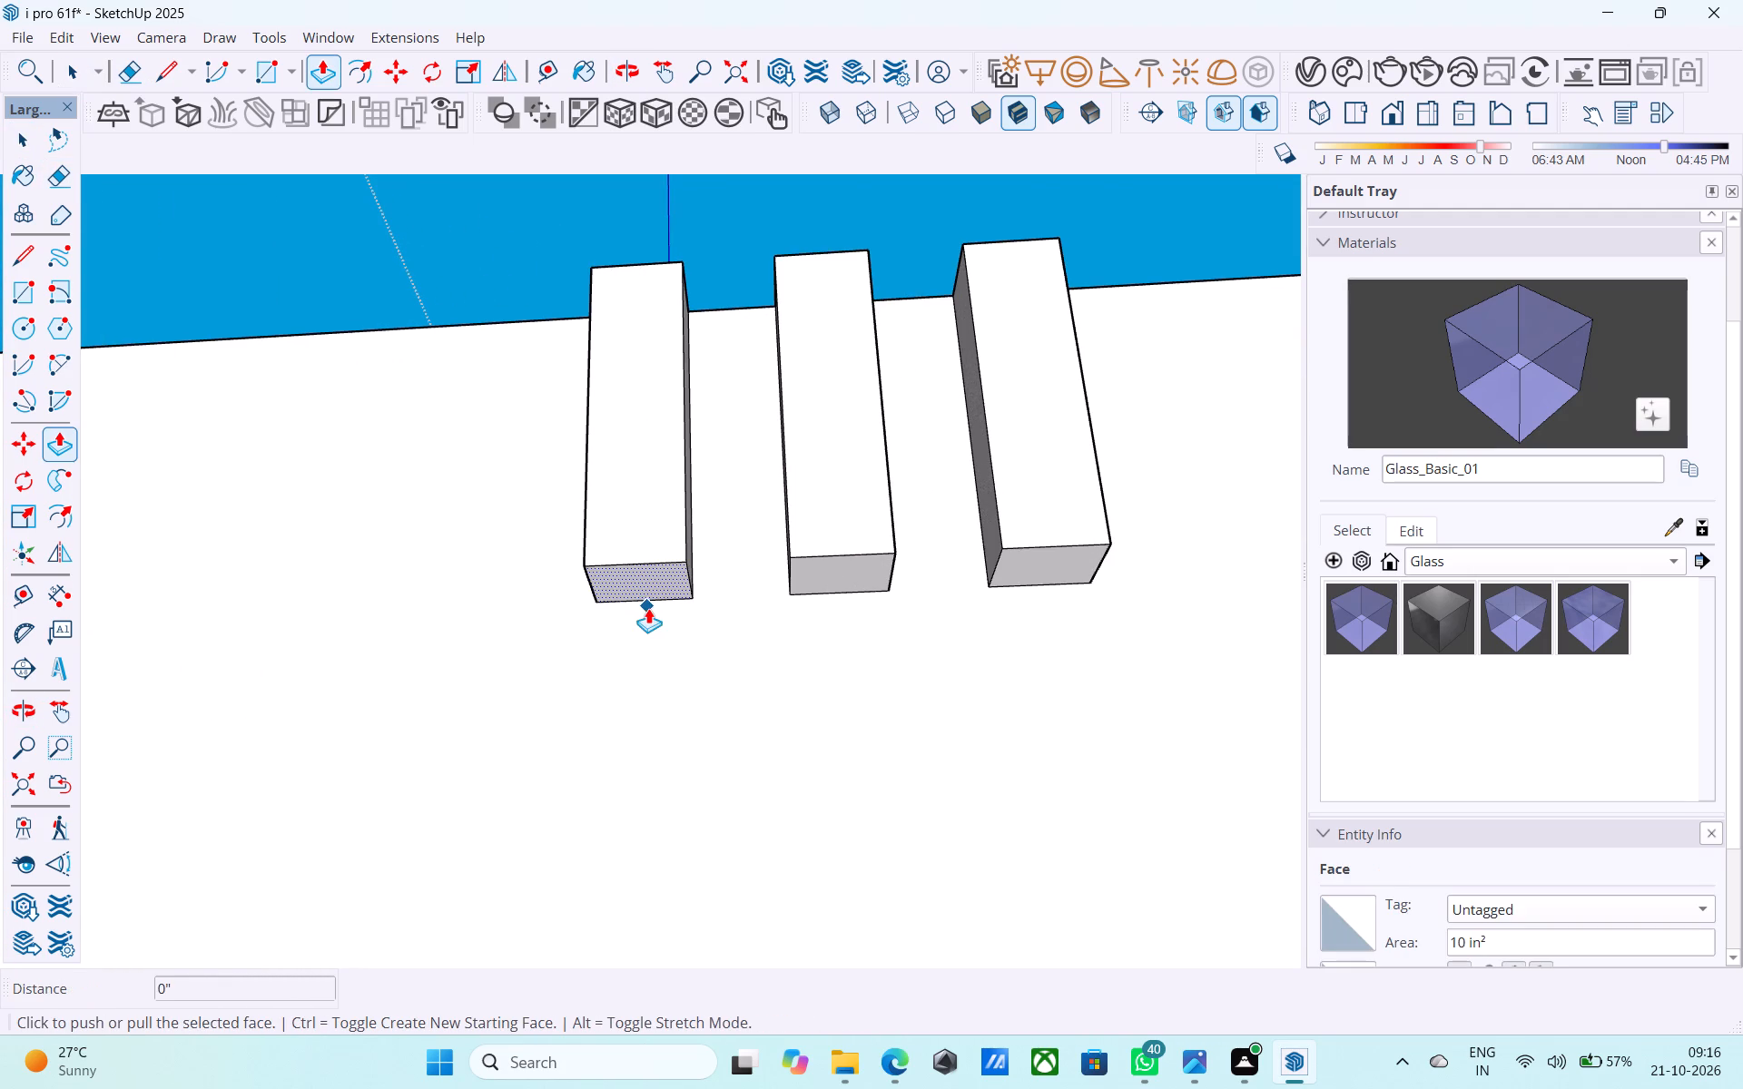
left_click(647, 575)
key("6")
key("shift+quotedbl")
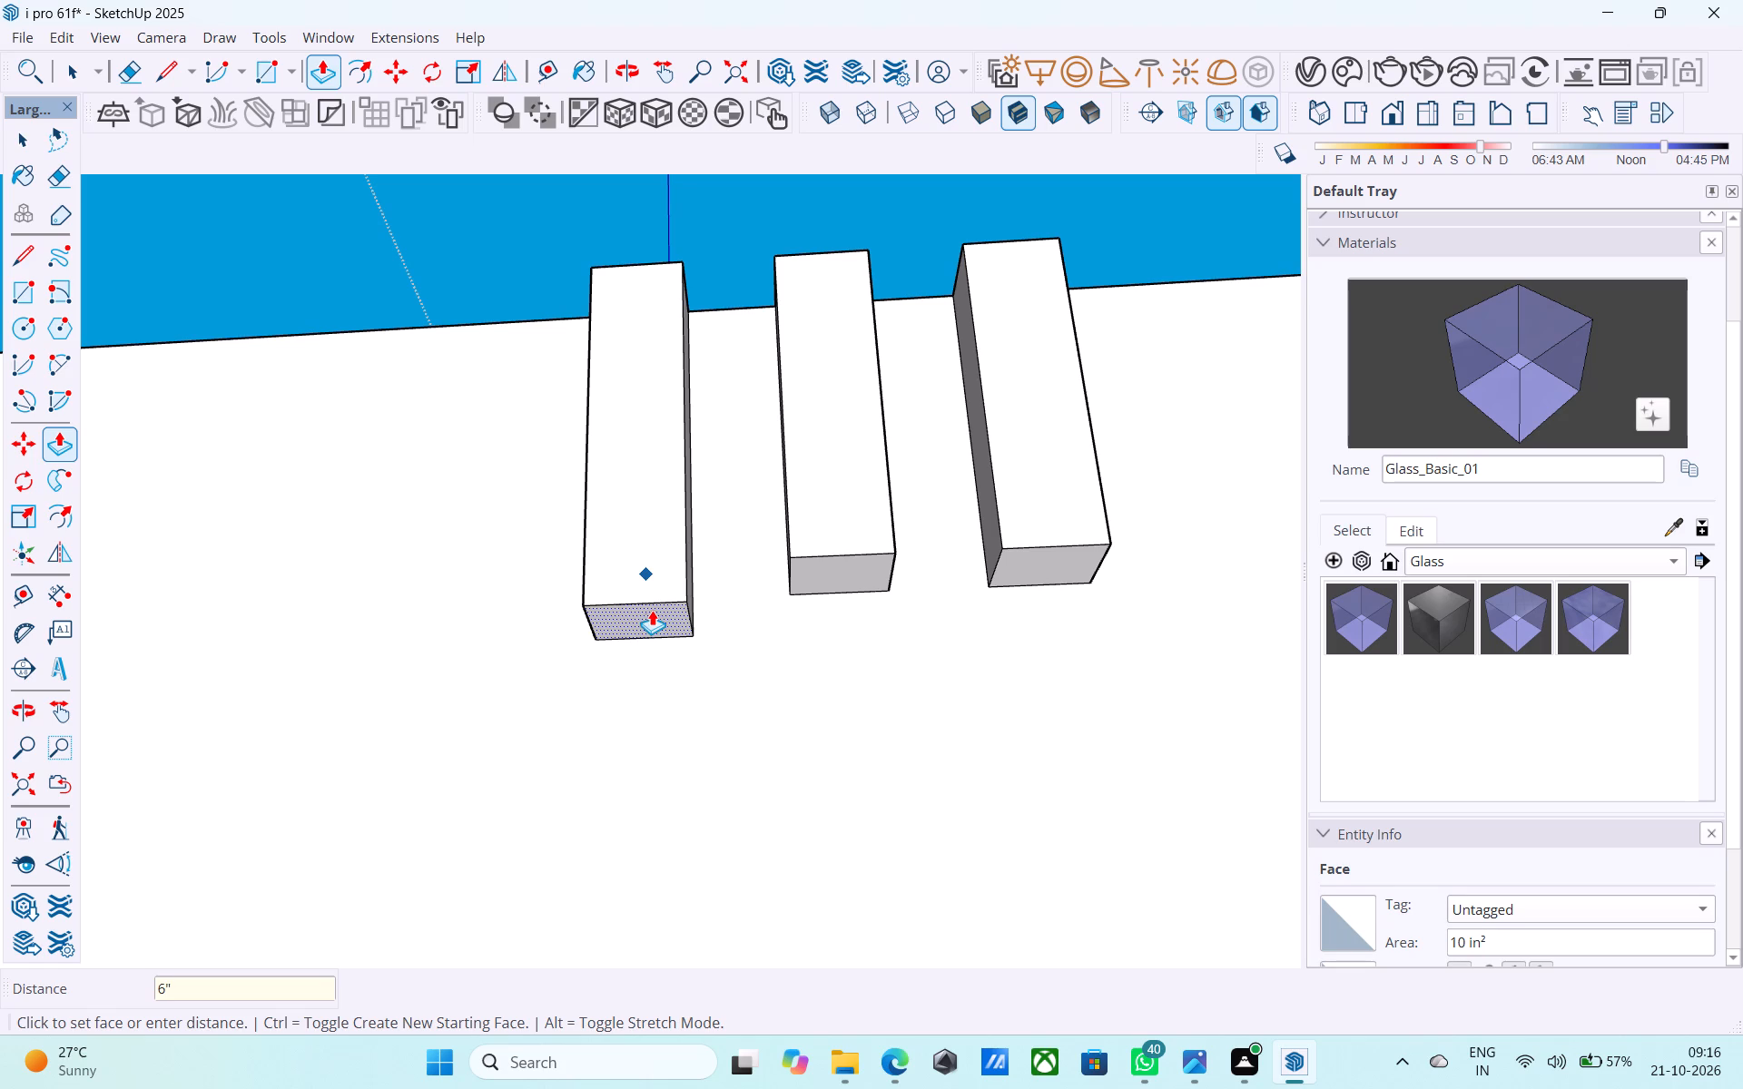
key("Return")
key("space")
Push/Pull the underside of the third projecting strip downward by the same 6" distance.
left_click(1016, 556)
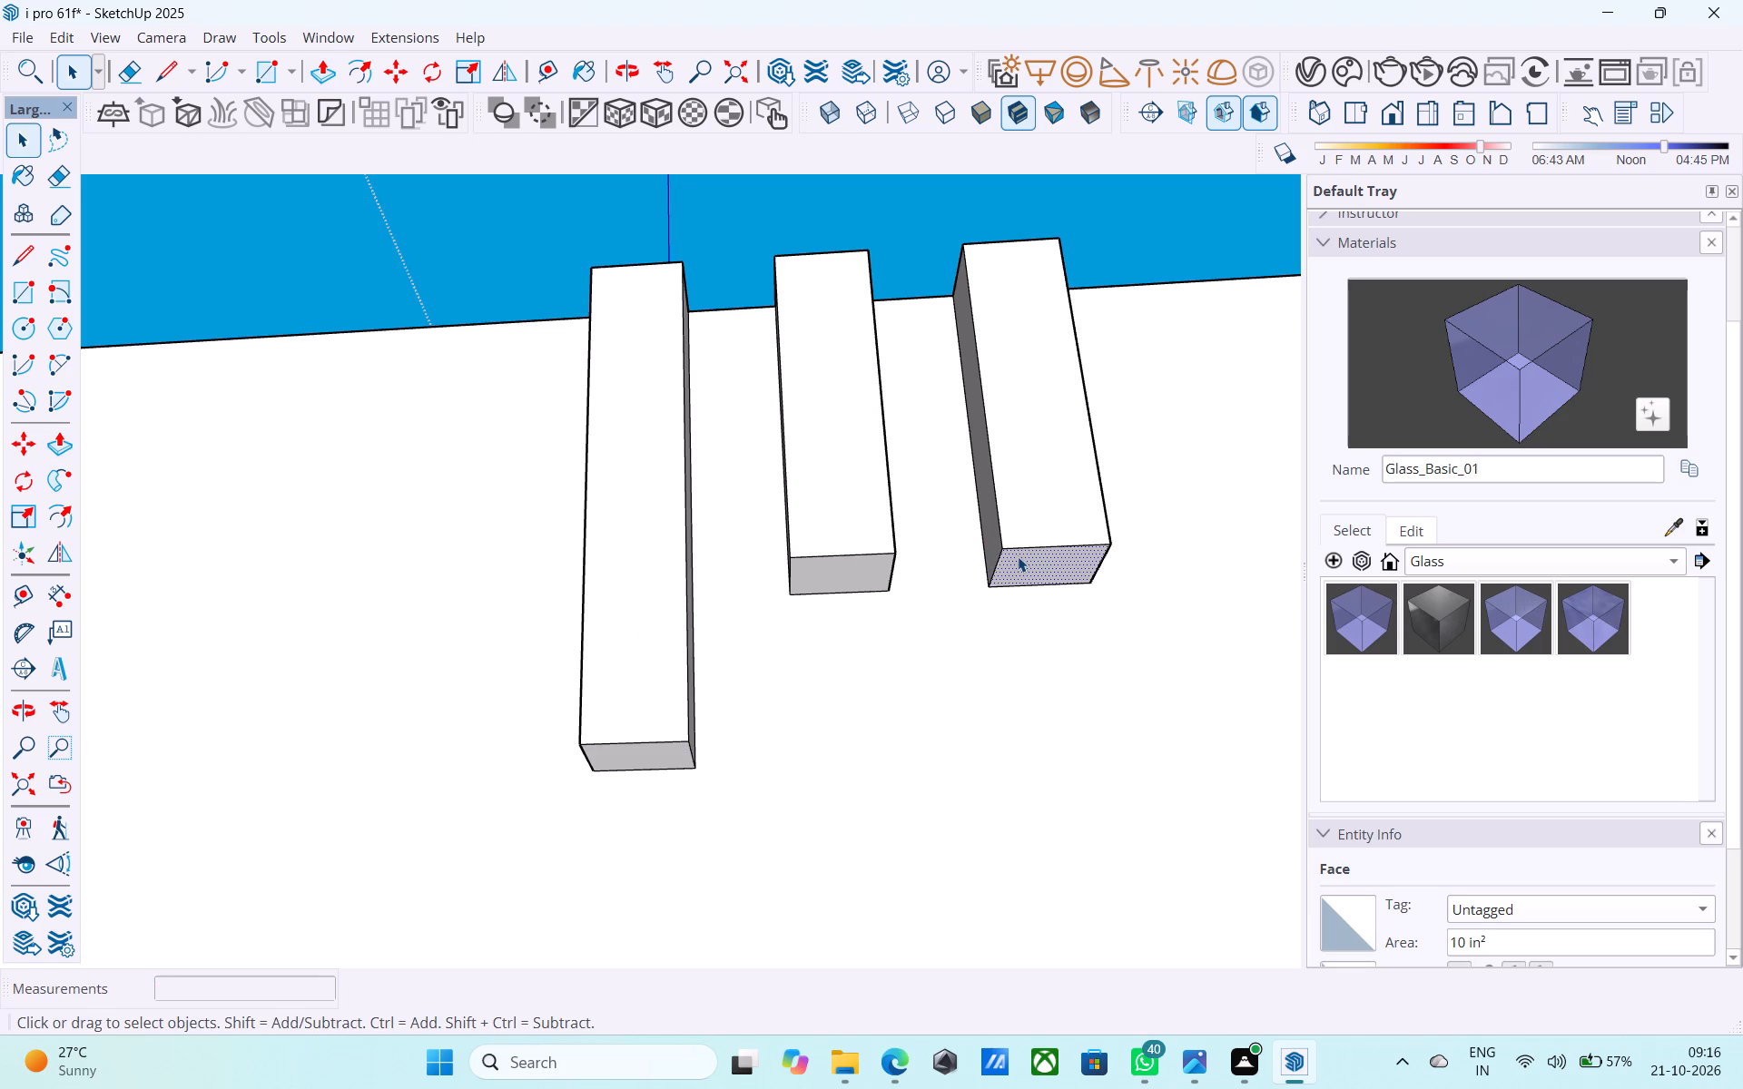
key("p")
double_click(1018, 556)
Offset the front face outline of the tall projecting block in front of the corner wall inward by 1.5'.
scroll(748, 399, "down", 7)
middle_click_drag(697, 411, 610, 561)
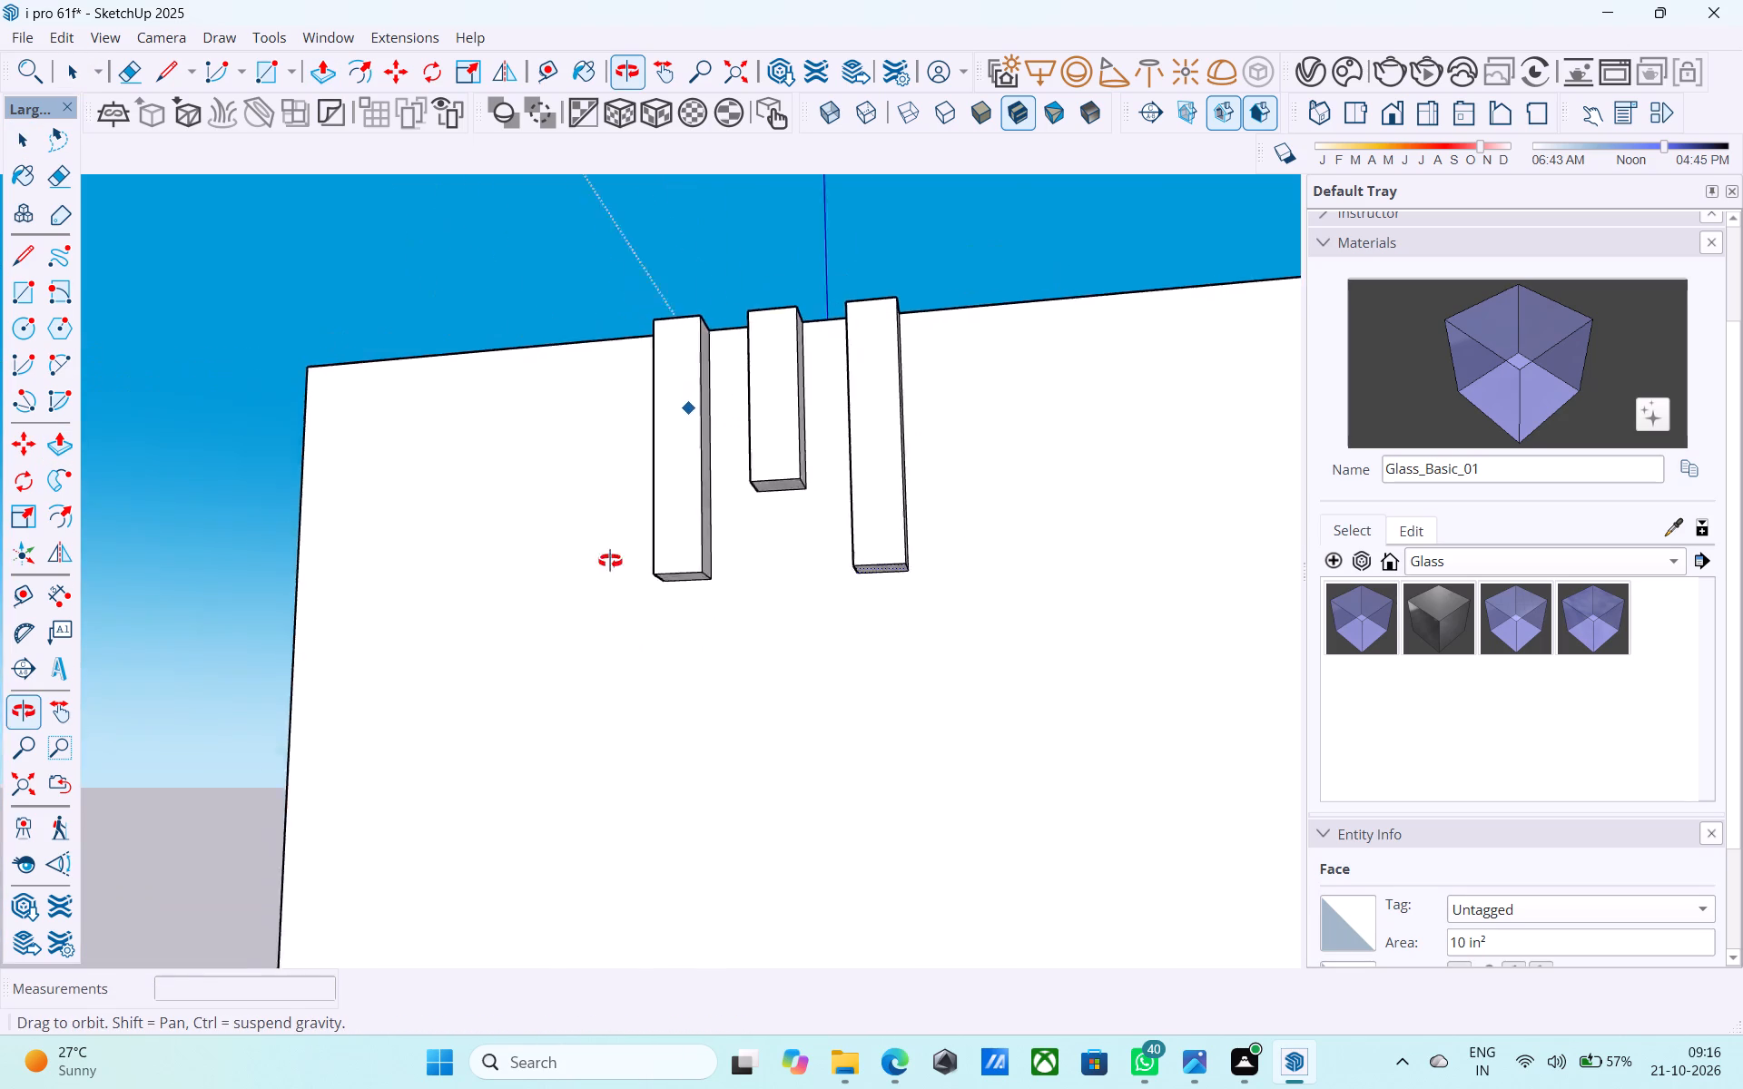
middle_click_drag(610, 561, 512, 695)
scroll(529, 722, "up", 1)
scroll(306, 303, "down", 16)
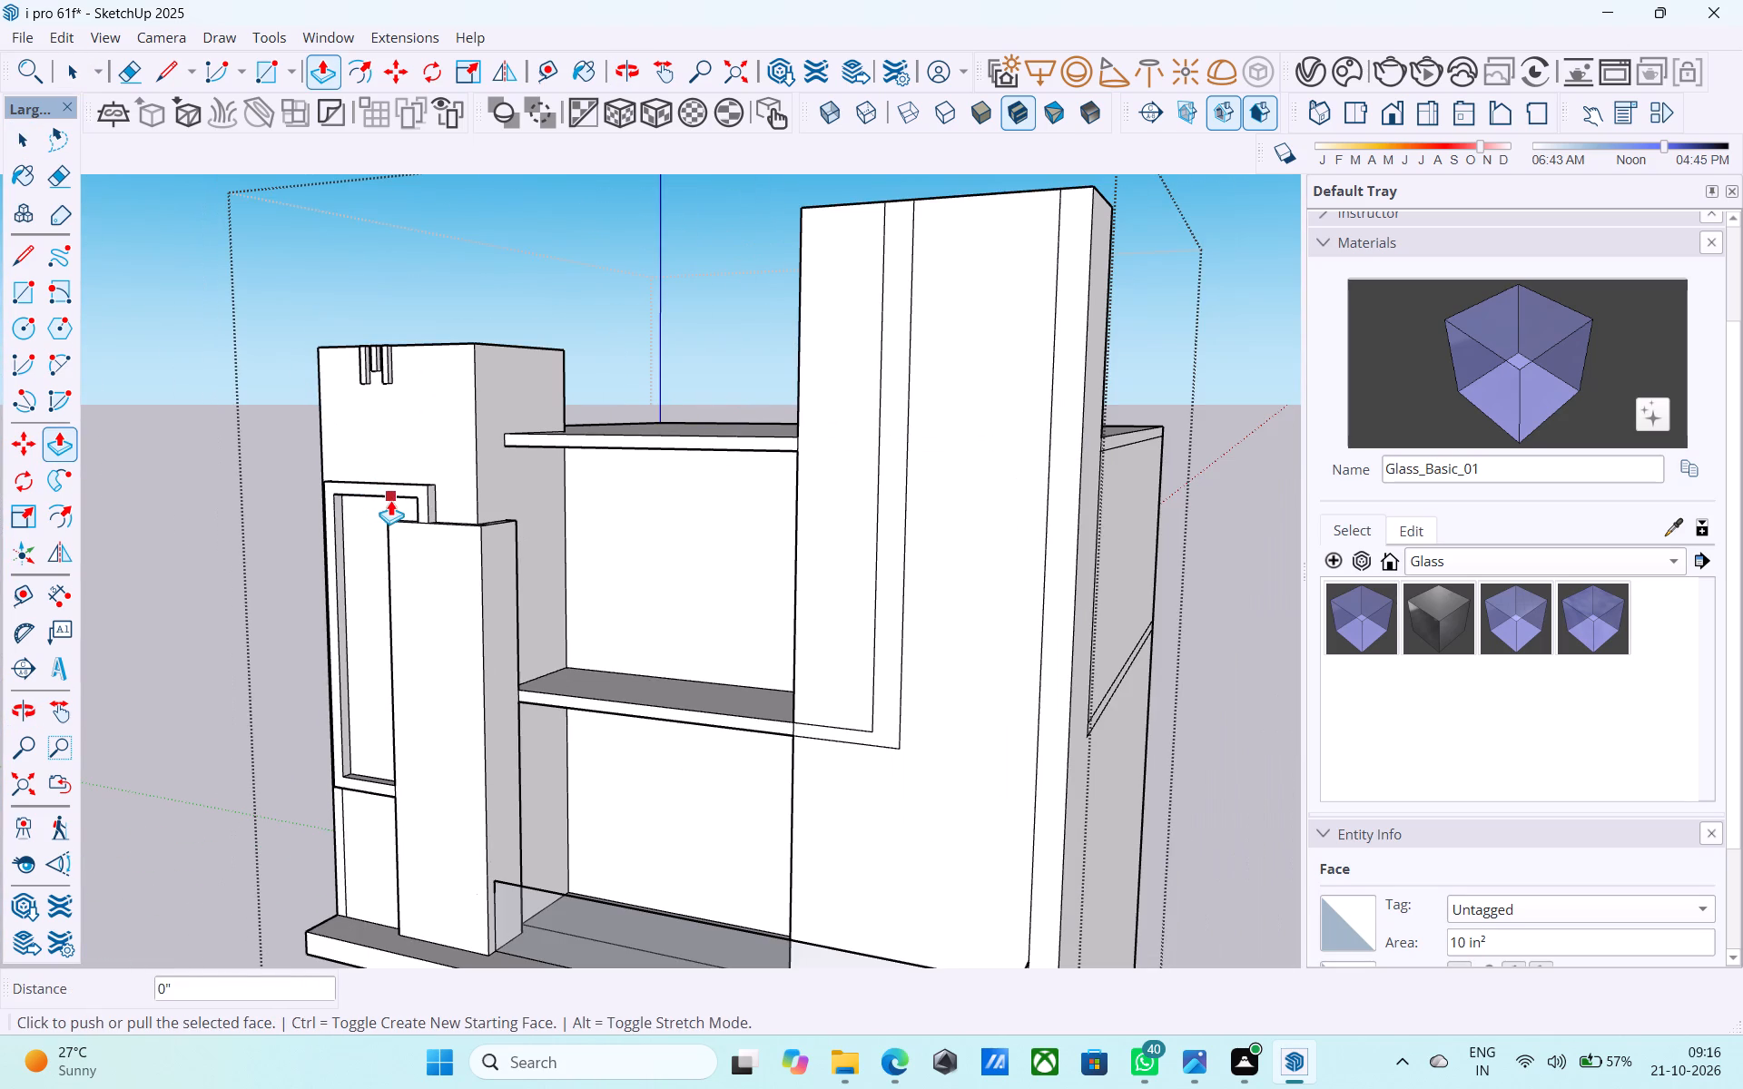
middle_click_drag(419, 563, 464, 544)
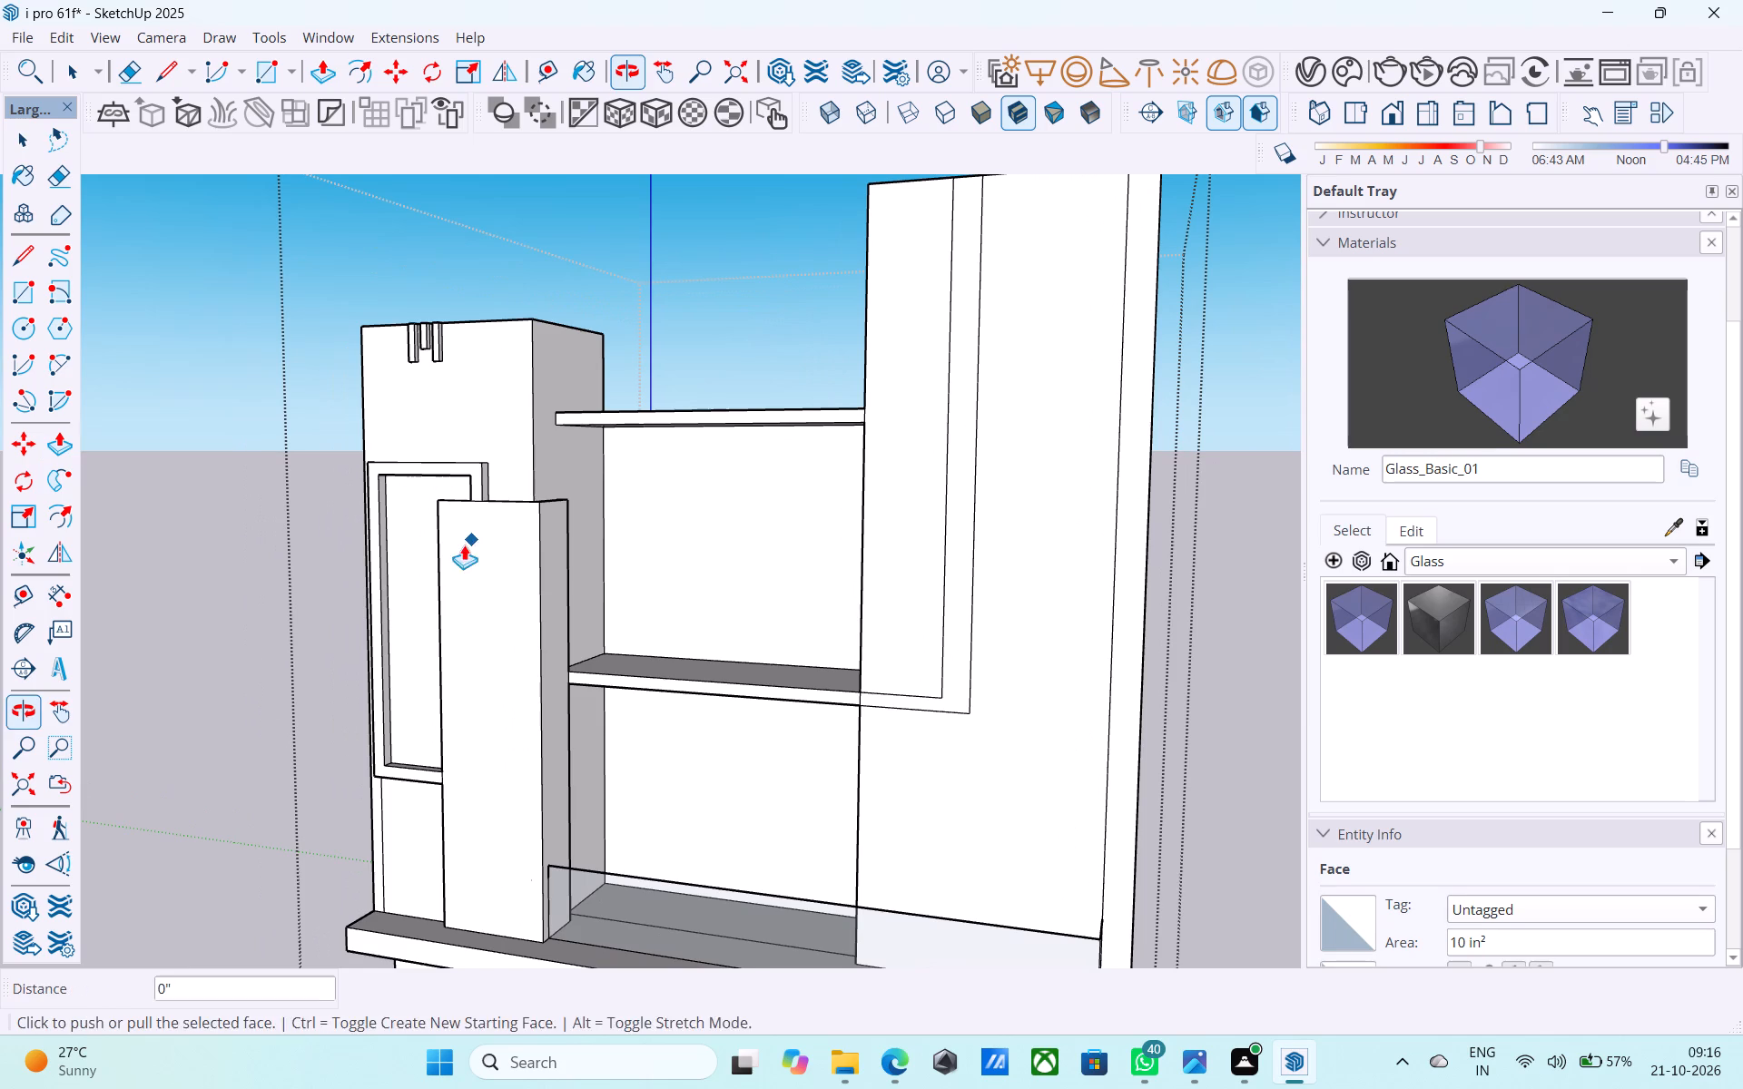
key("space")
left_click(530, 633)
key("f")
left_click(530, 633)
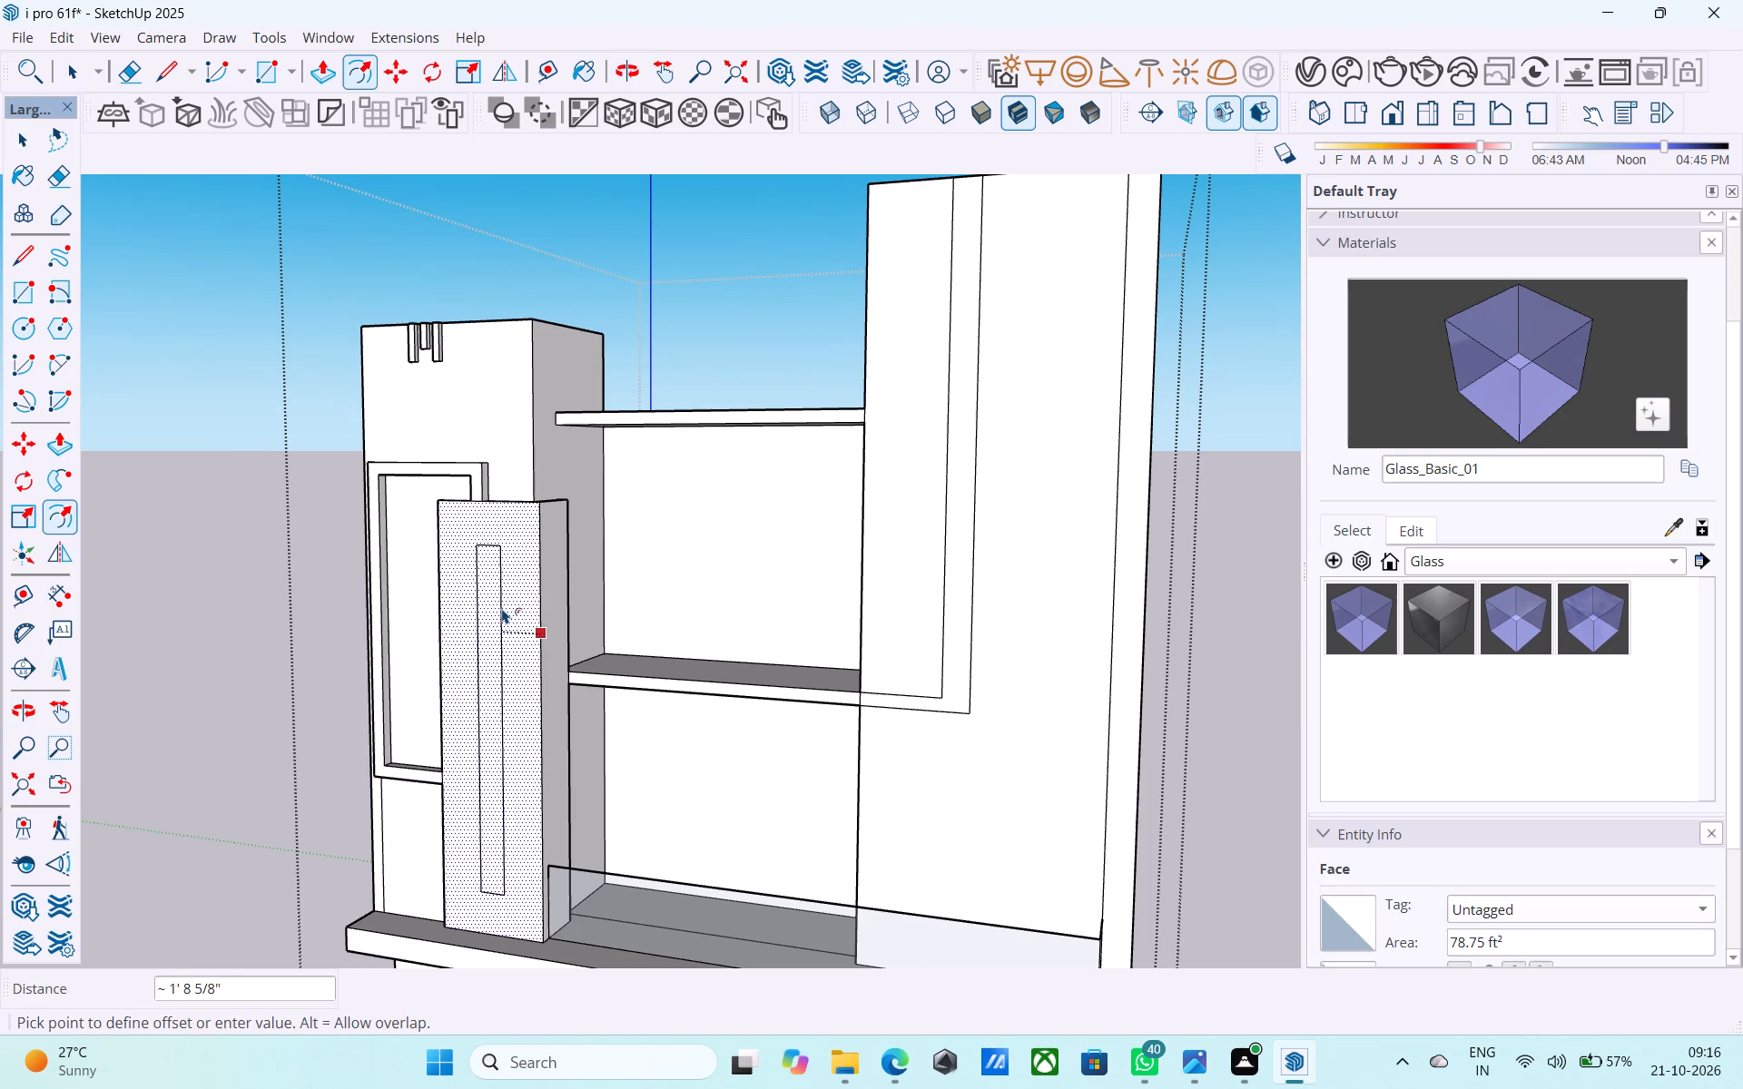
type("1.5'")
key("Return")
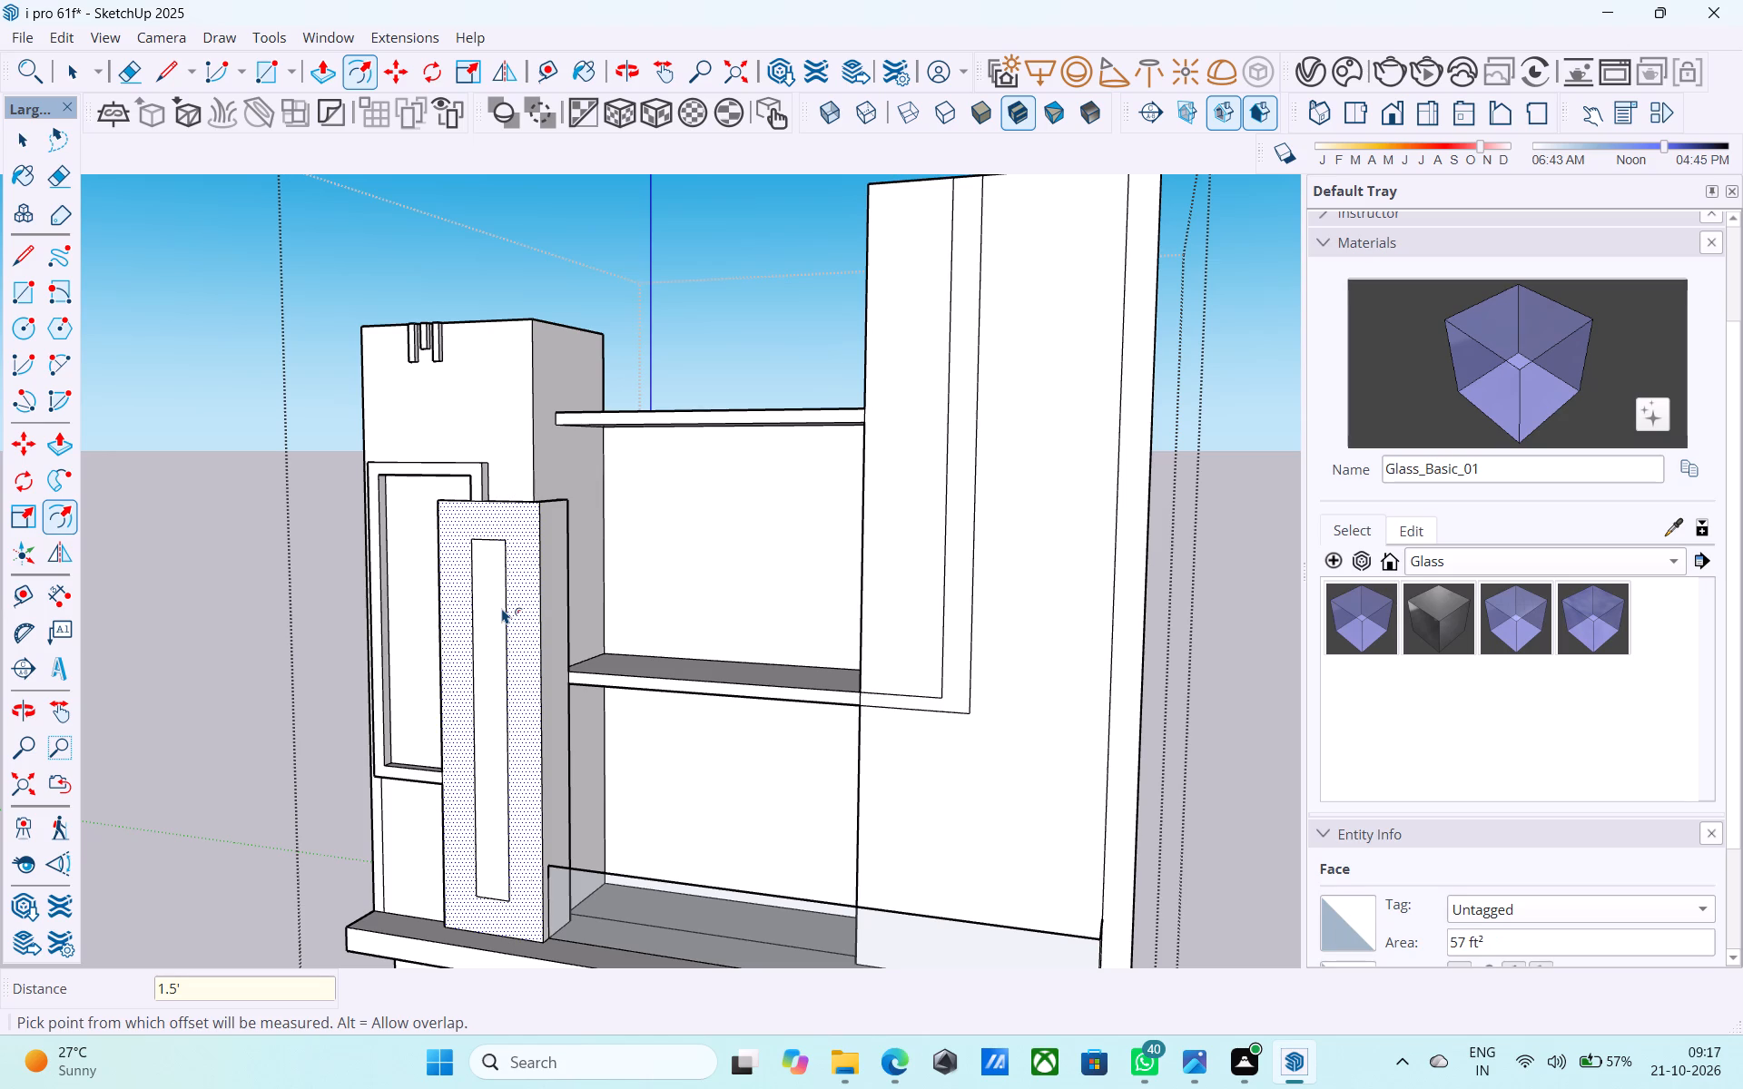
Adjust the inward offset on the tall block's front face to 1.6', and finally to 1.8'.
type("1.6'")
key("Return")
type("1.8'")
key("Return")
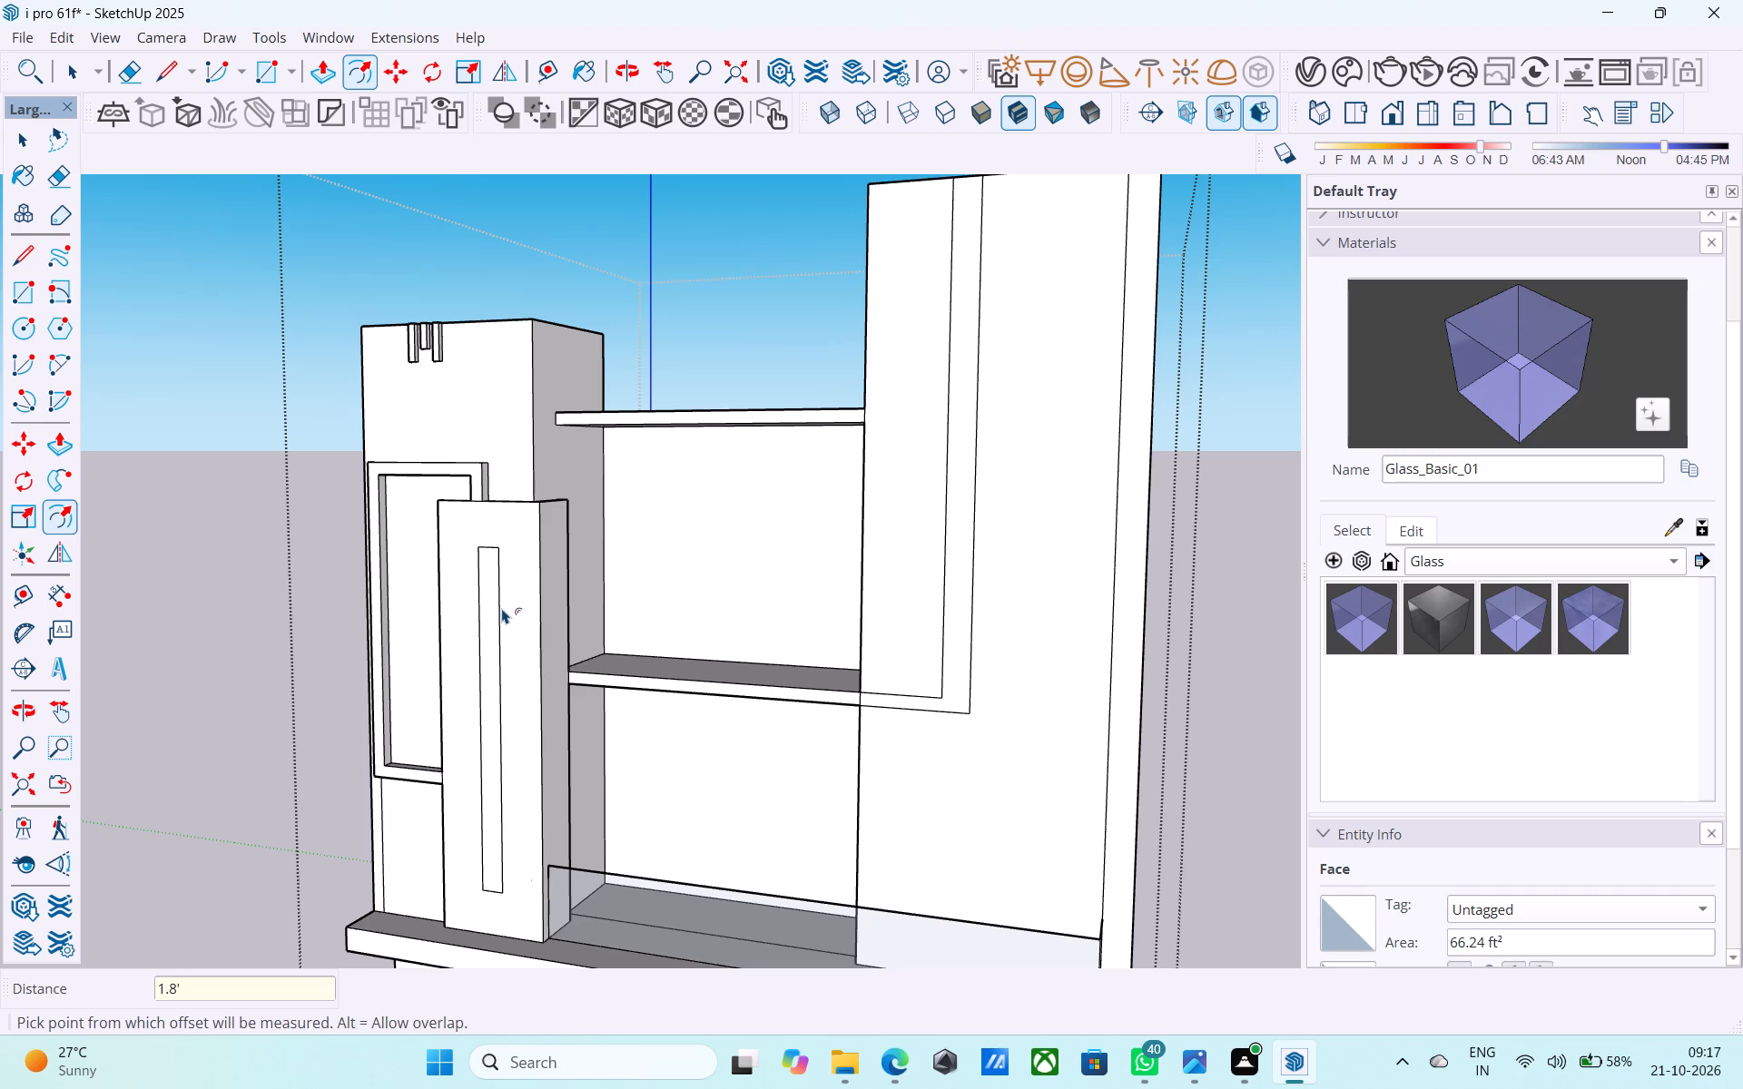
type("1.")
key("8")
key("apostrophe")
key("Return")
Push the narrow inner rectangle on the tall block's front face inward by 6" to form a vertical recess.
scroll(485, 564, "up", 1)
key("space")
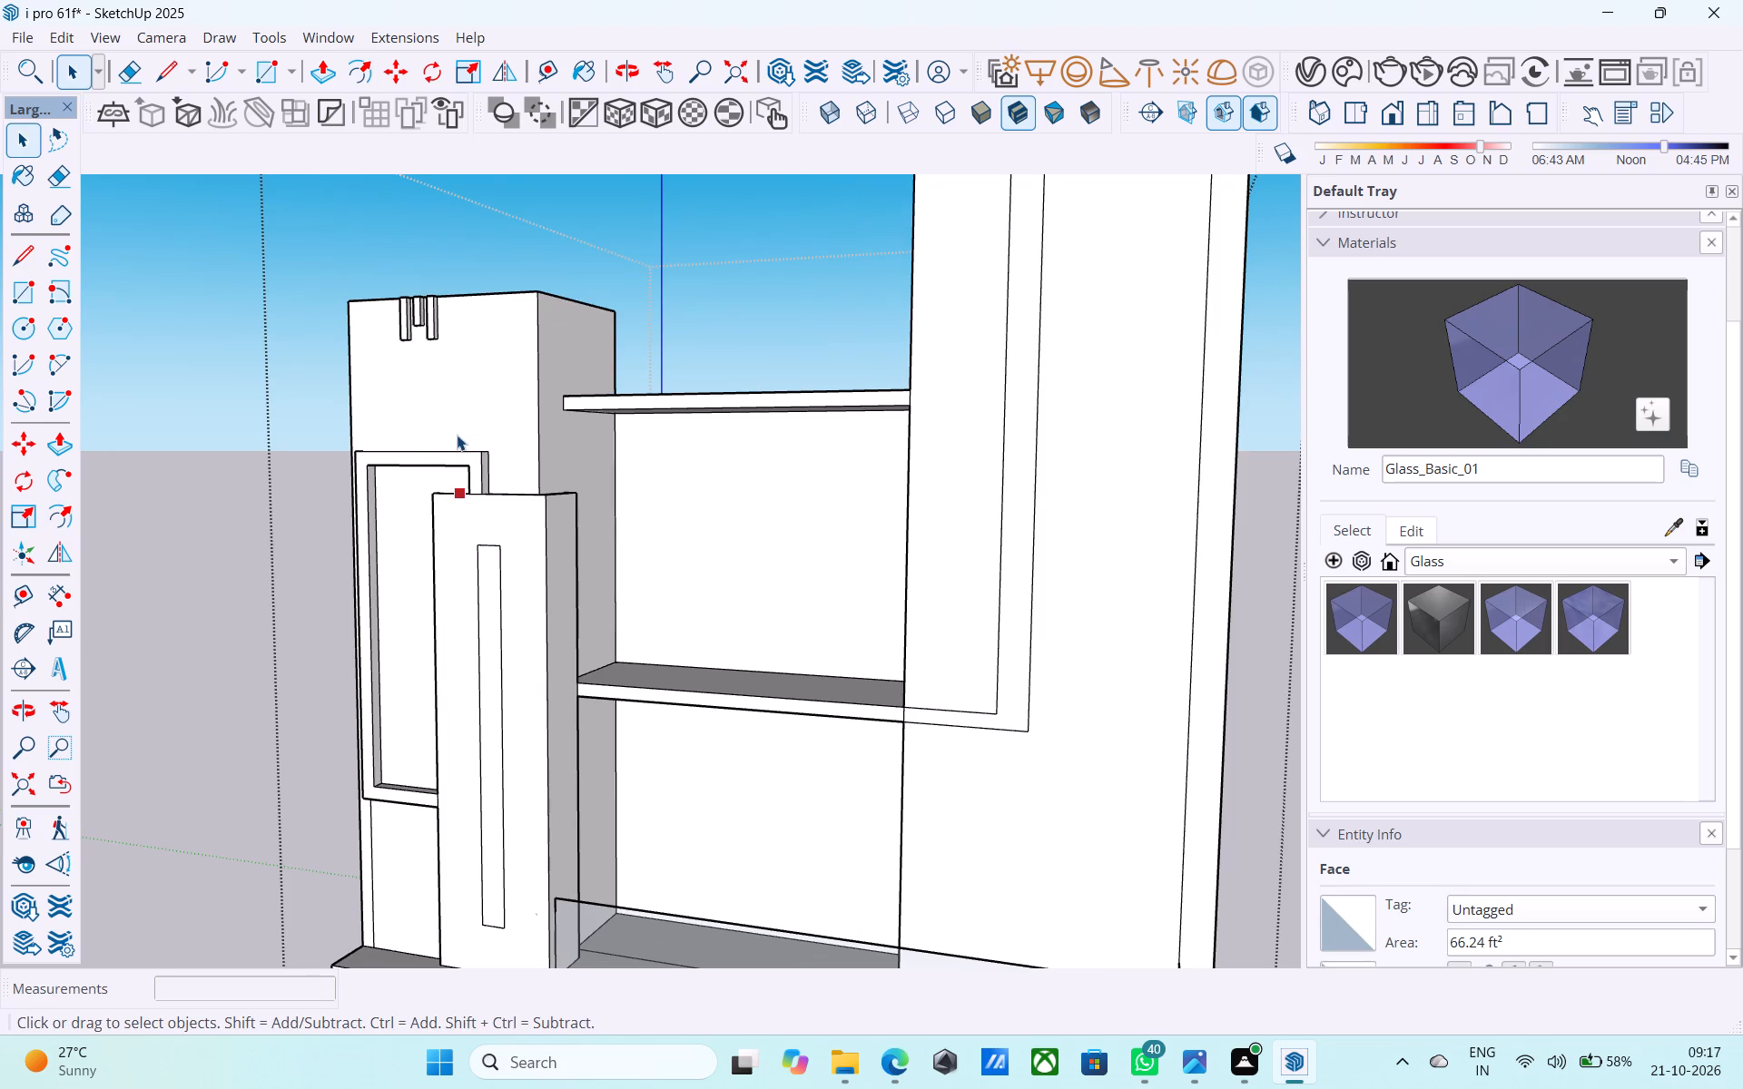
scroll(455, 436, "up", 1)
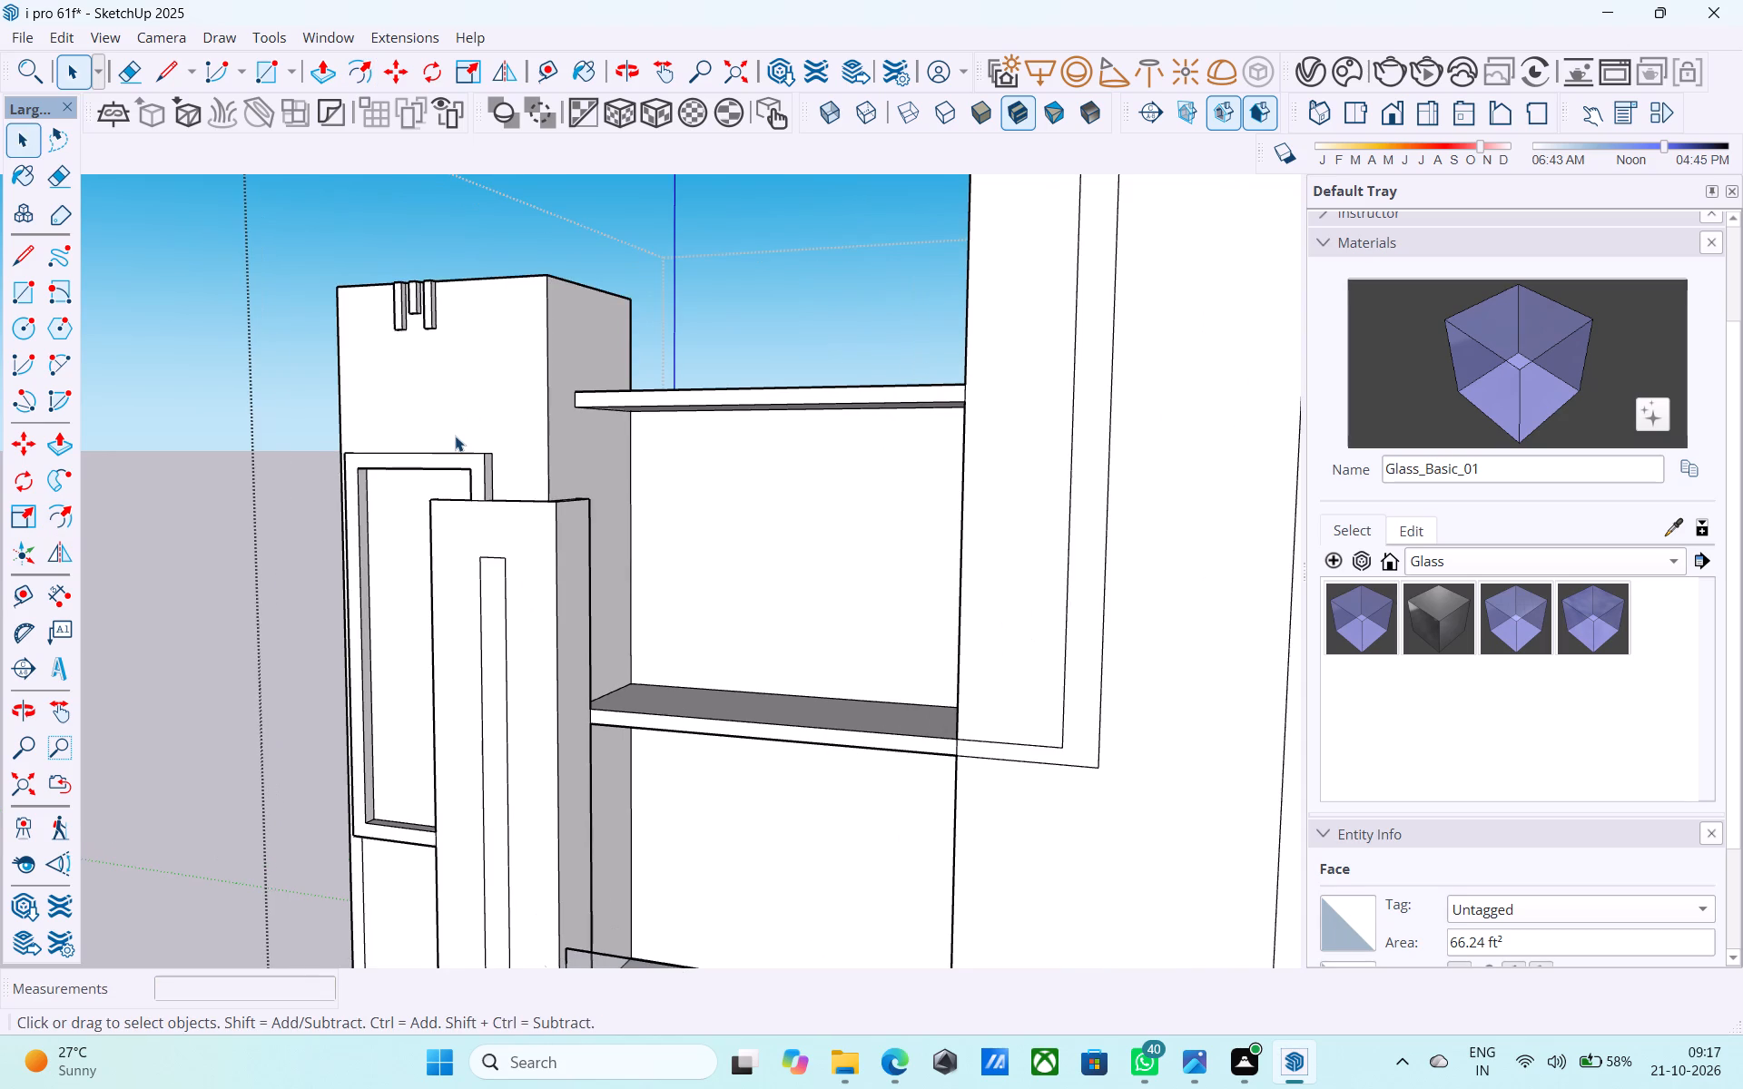
scroll(455, 436, "up", 2)
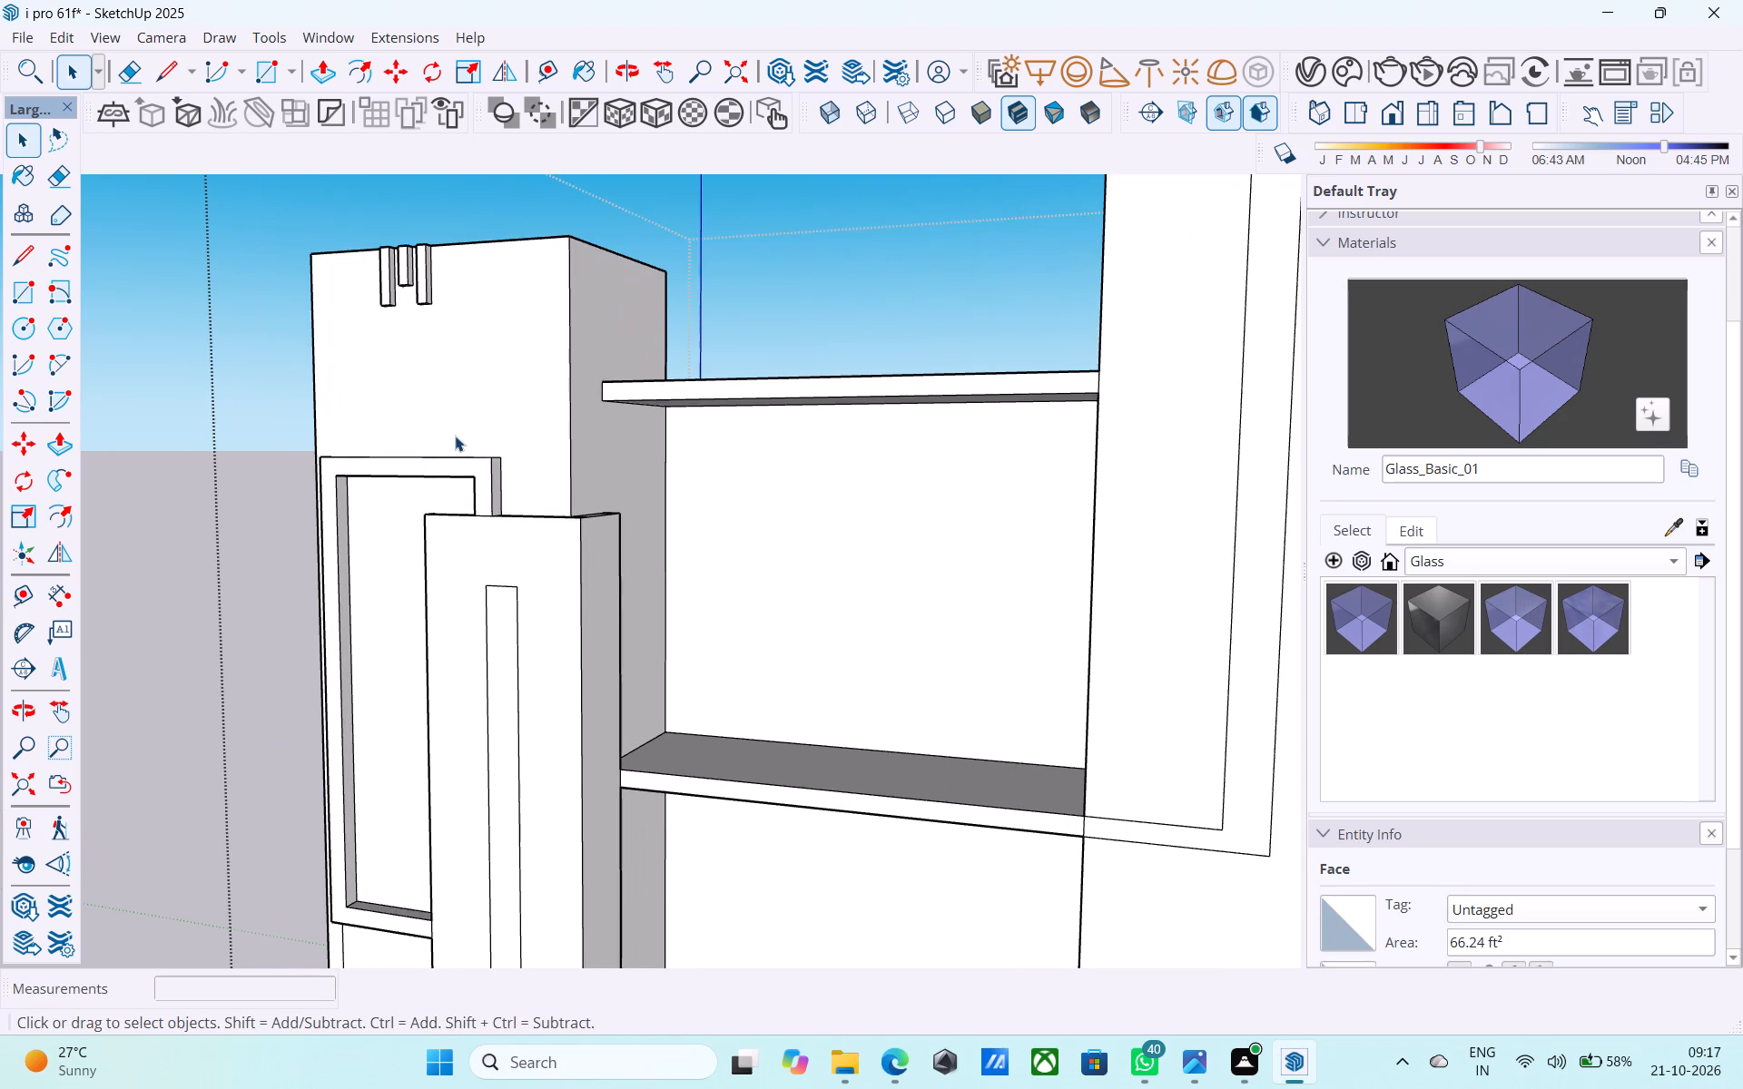
scroll(455, 436, "up", 3)
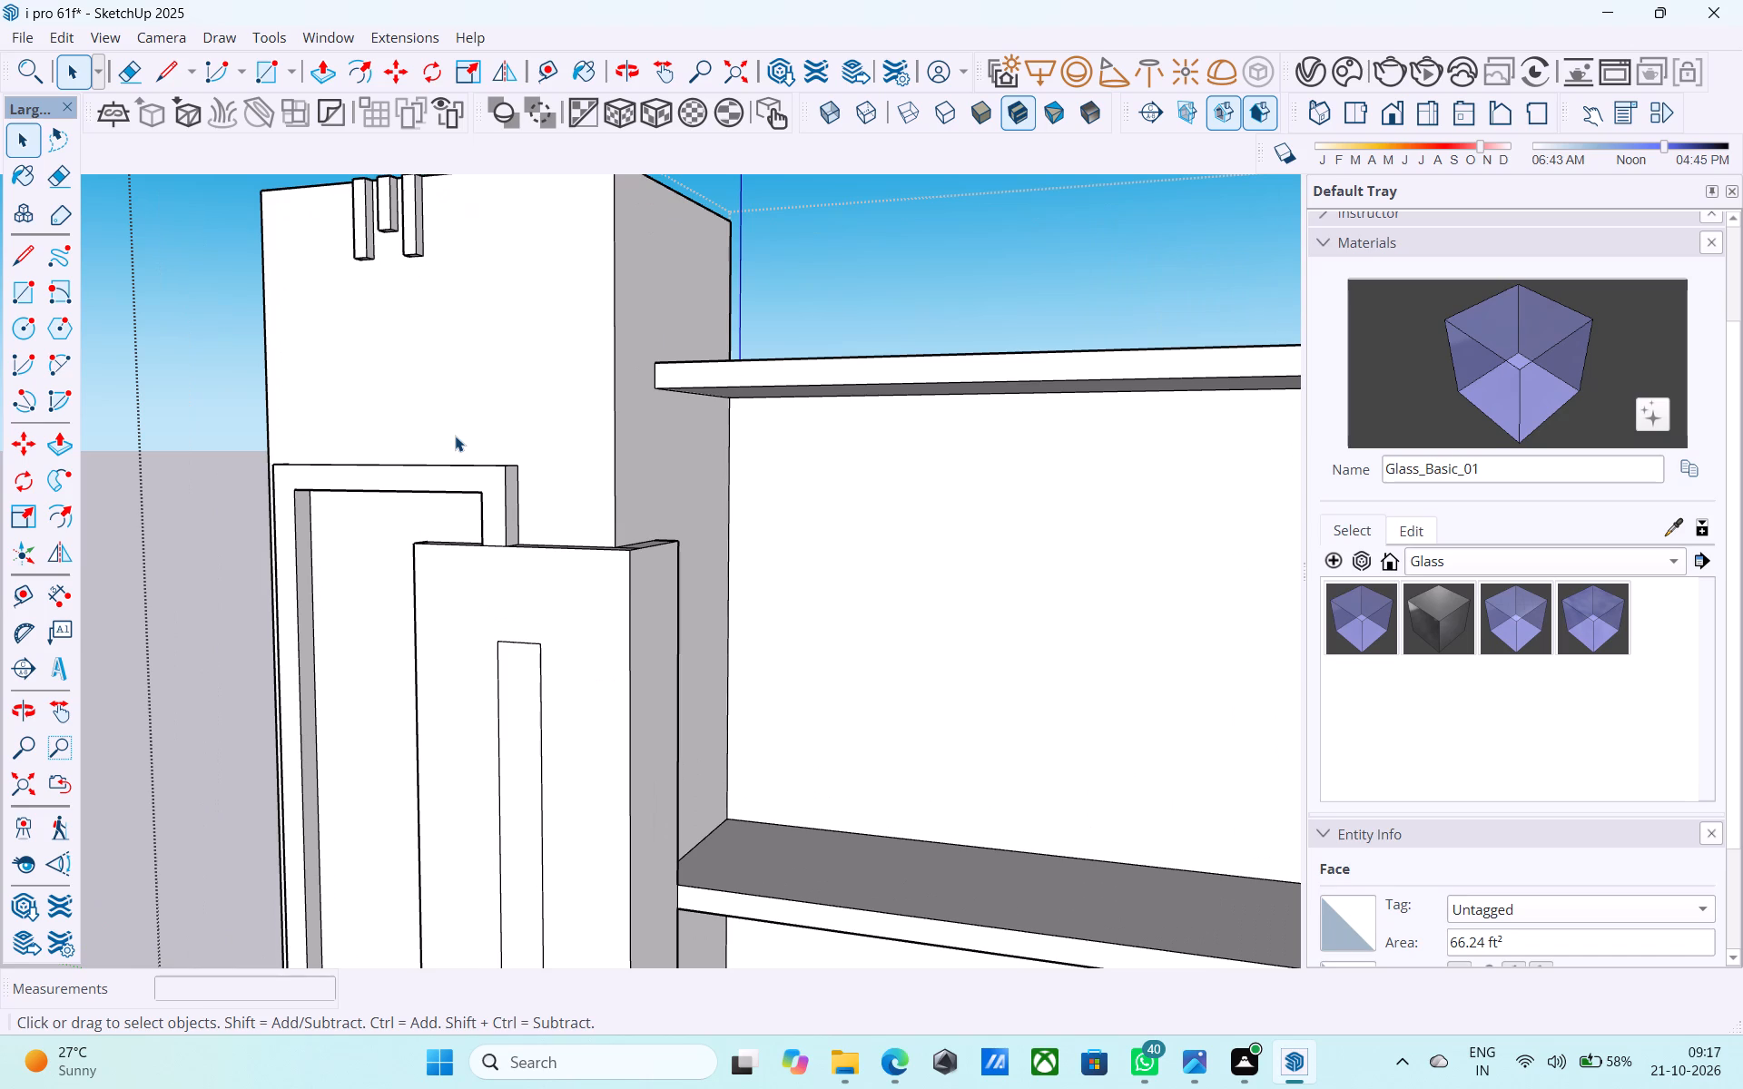
scroll(455, 436, "down", 1)
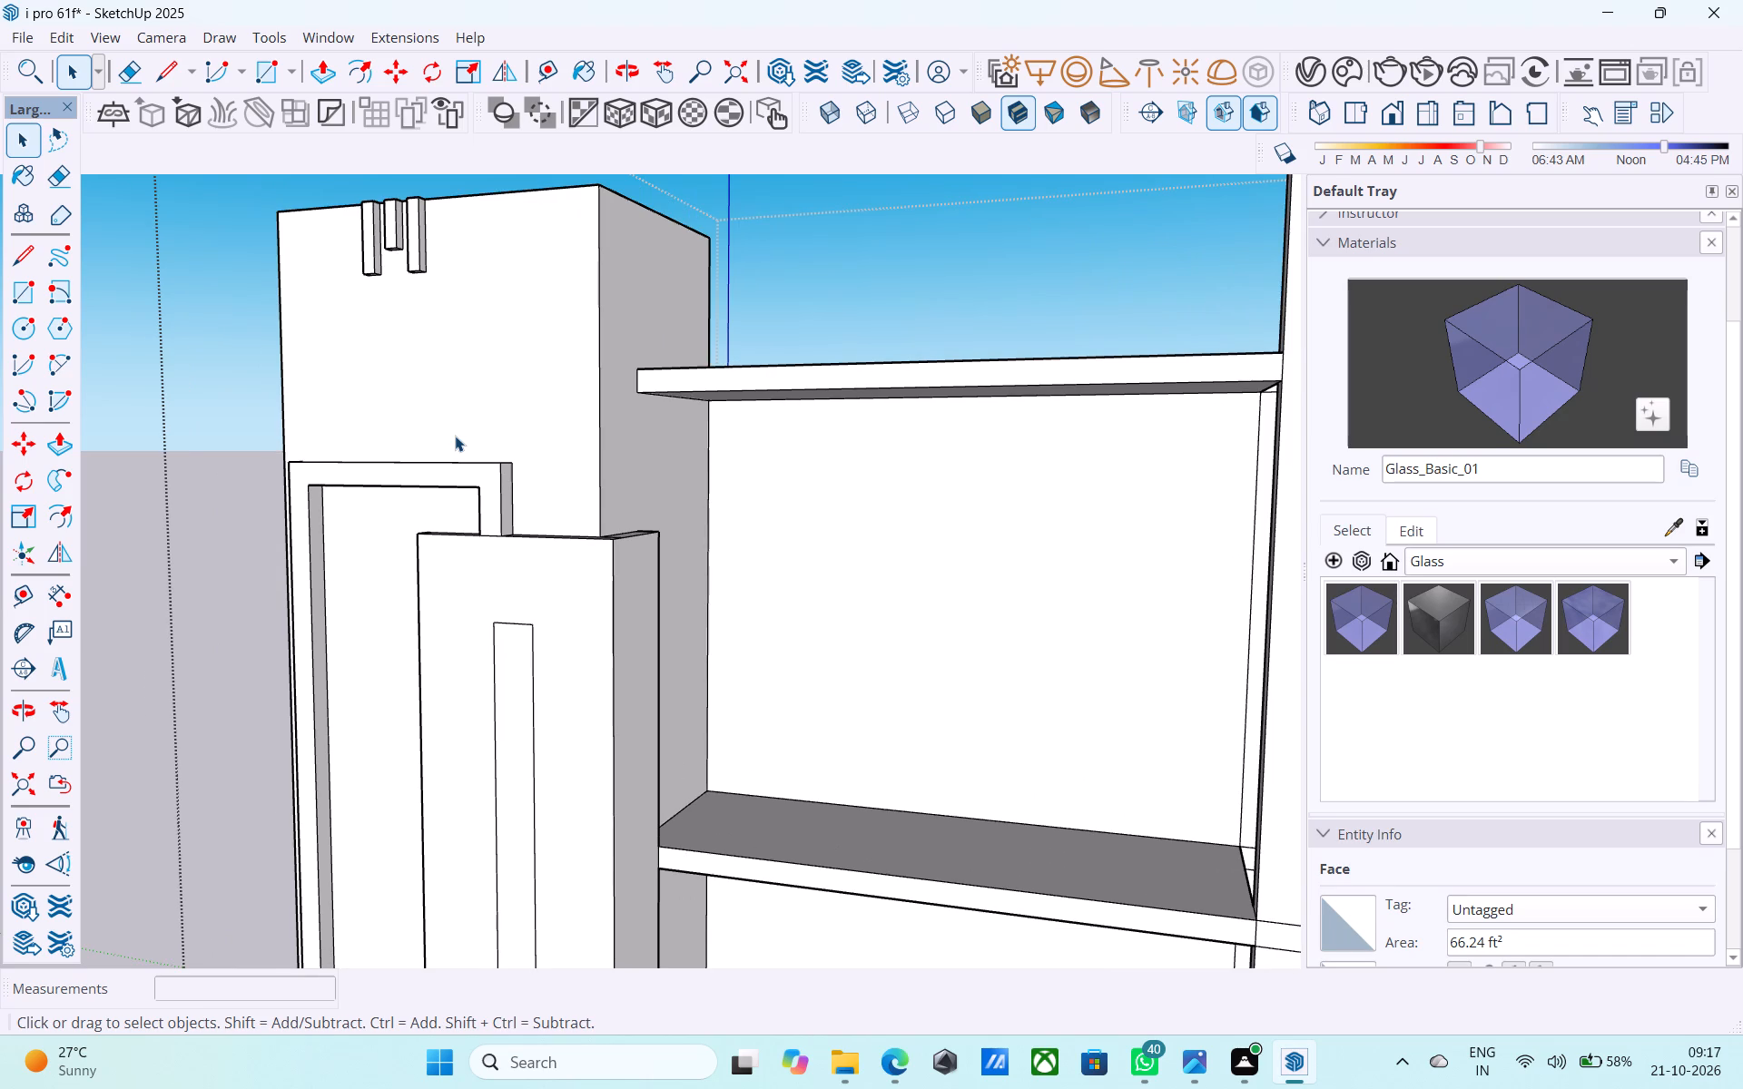
scroll(455, 436, "down", 4)
scroll(474, 632, "down", 2)
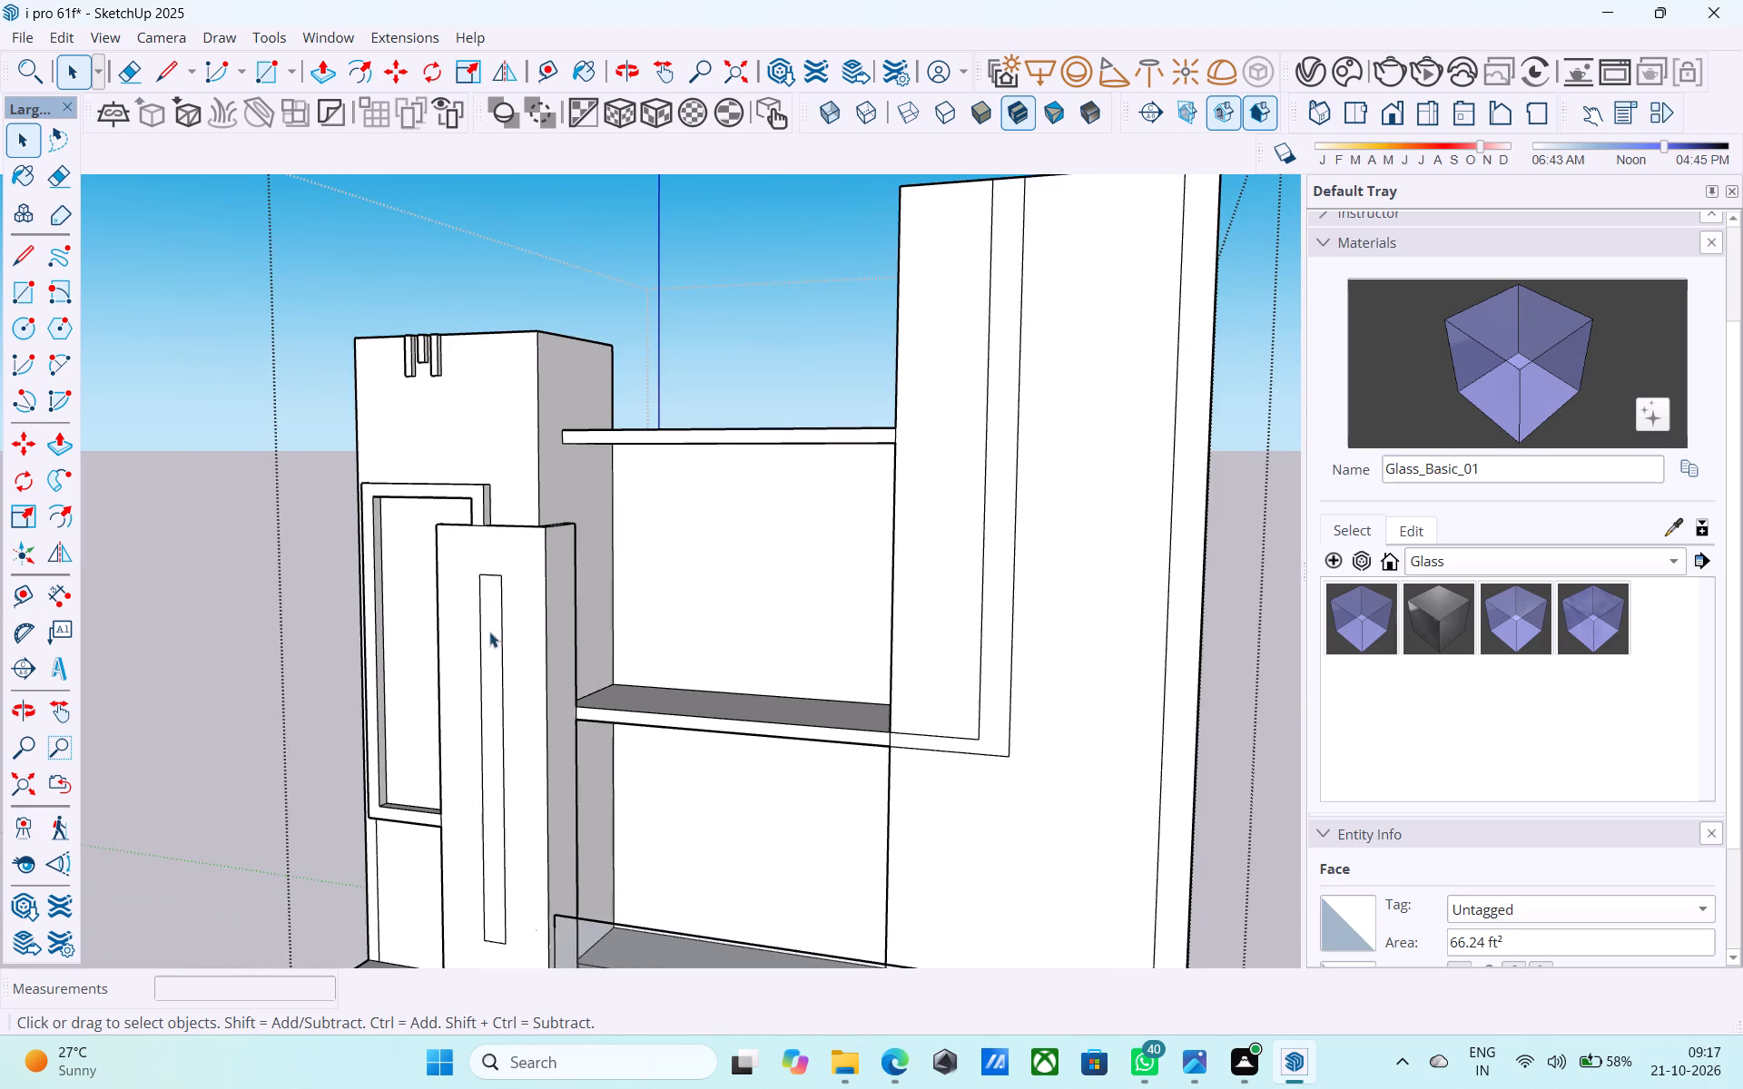
scroll(537, 537, "down", 5)
scroll(541, 638, "up", 11)
left_click(488, 613)
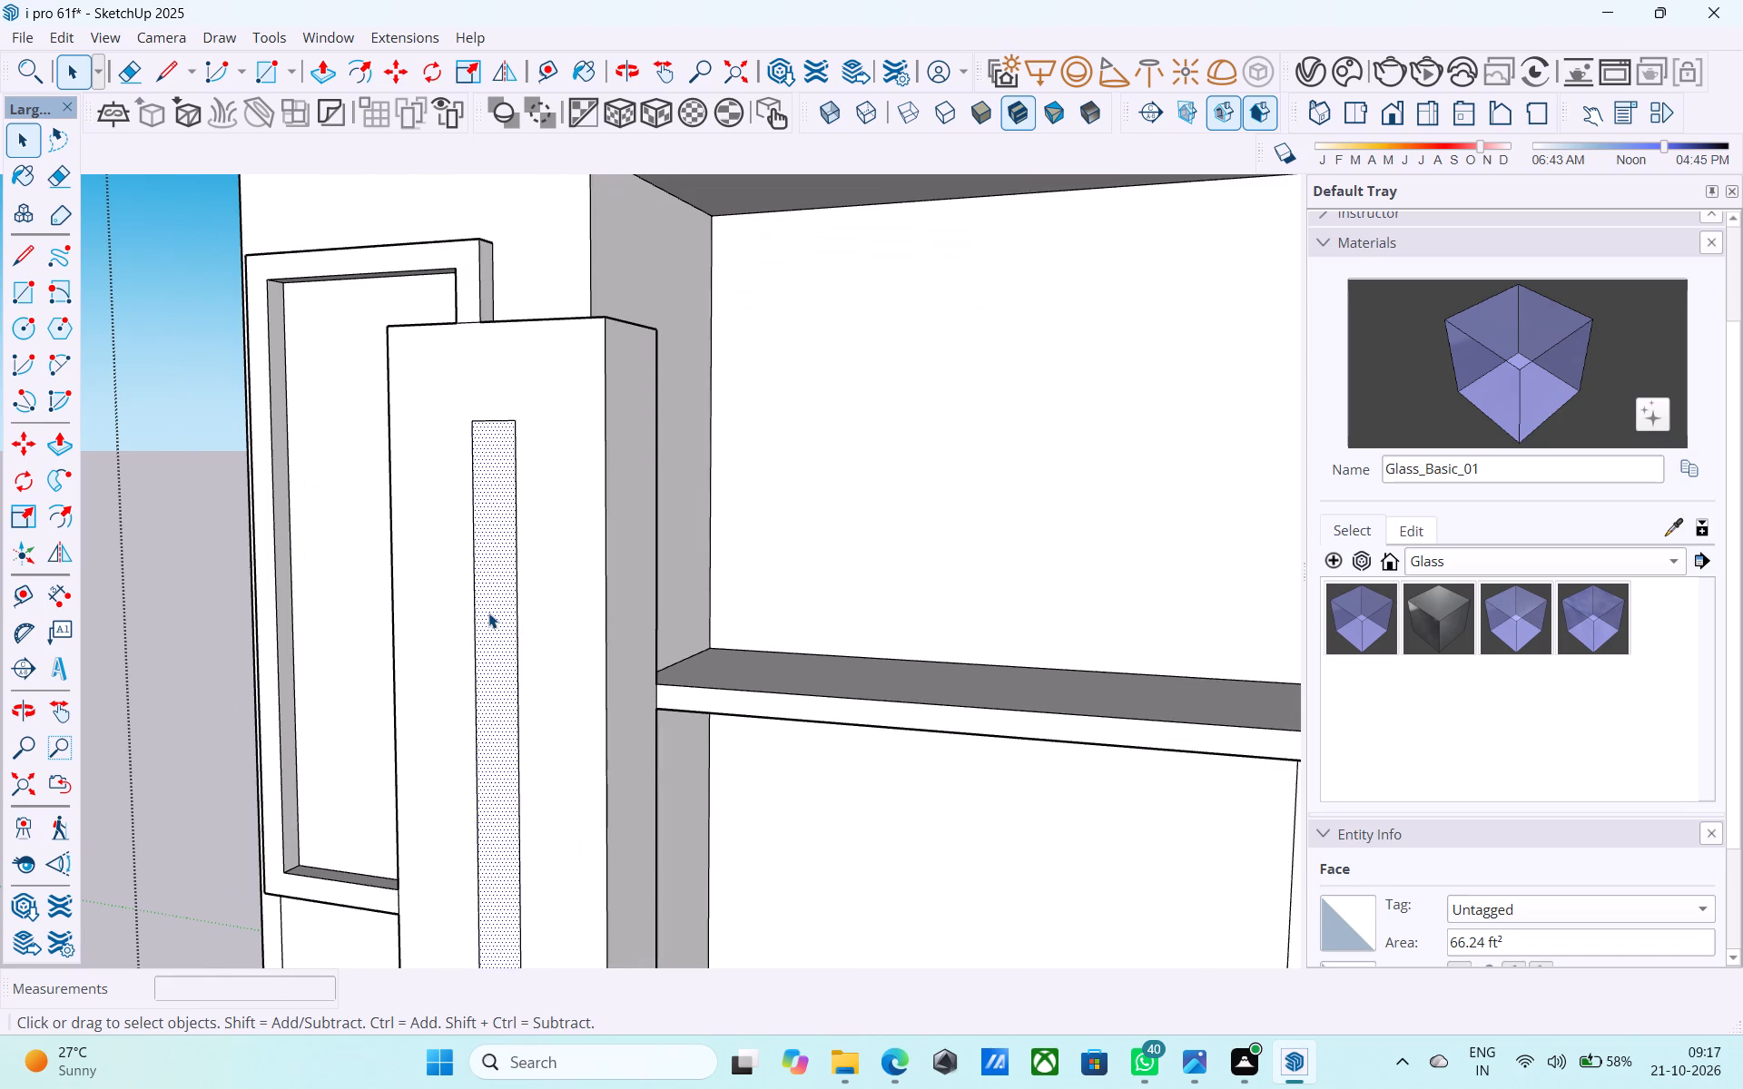
key("p")
left_click(488, 613)
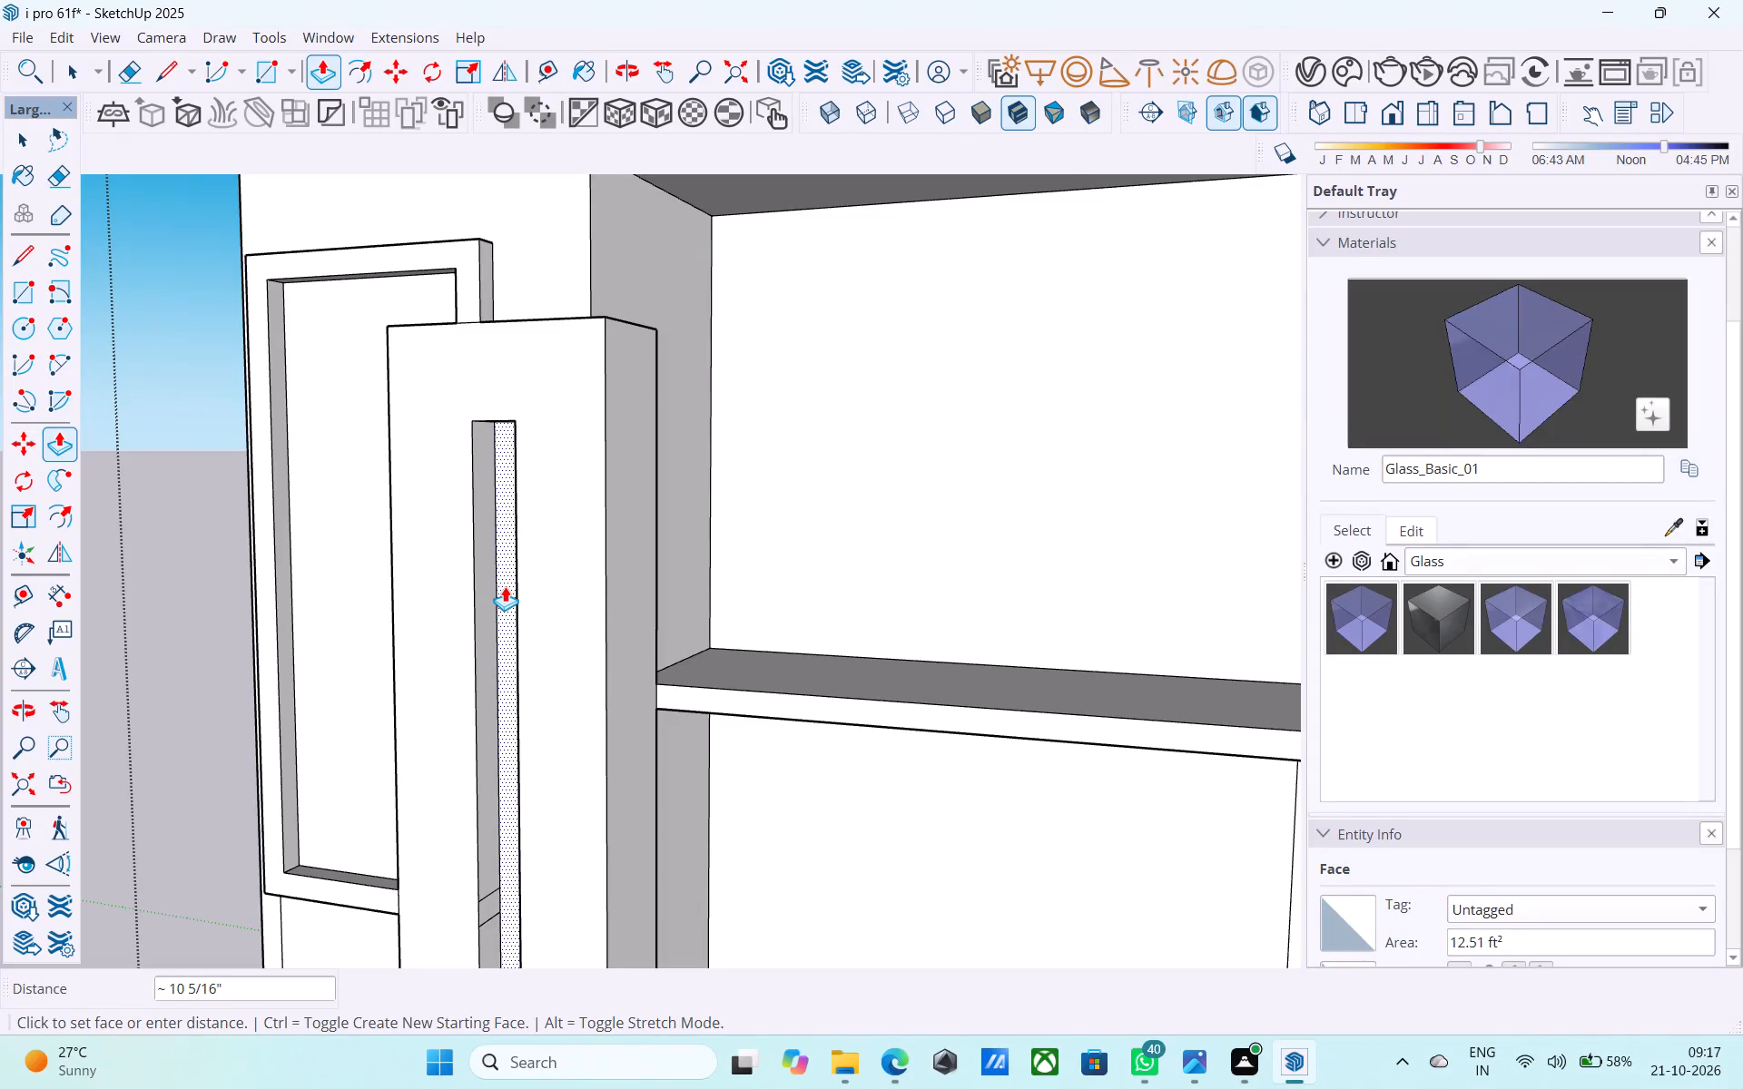
type("6\"")
key("Return")
key("space")
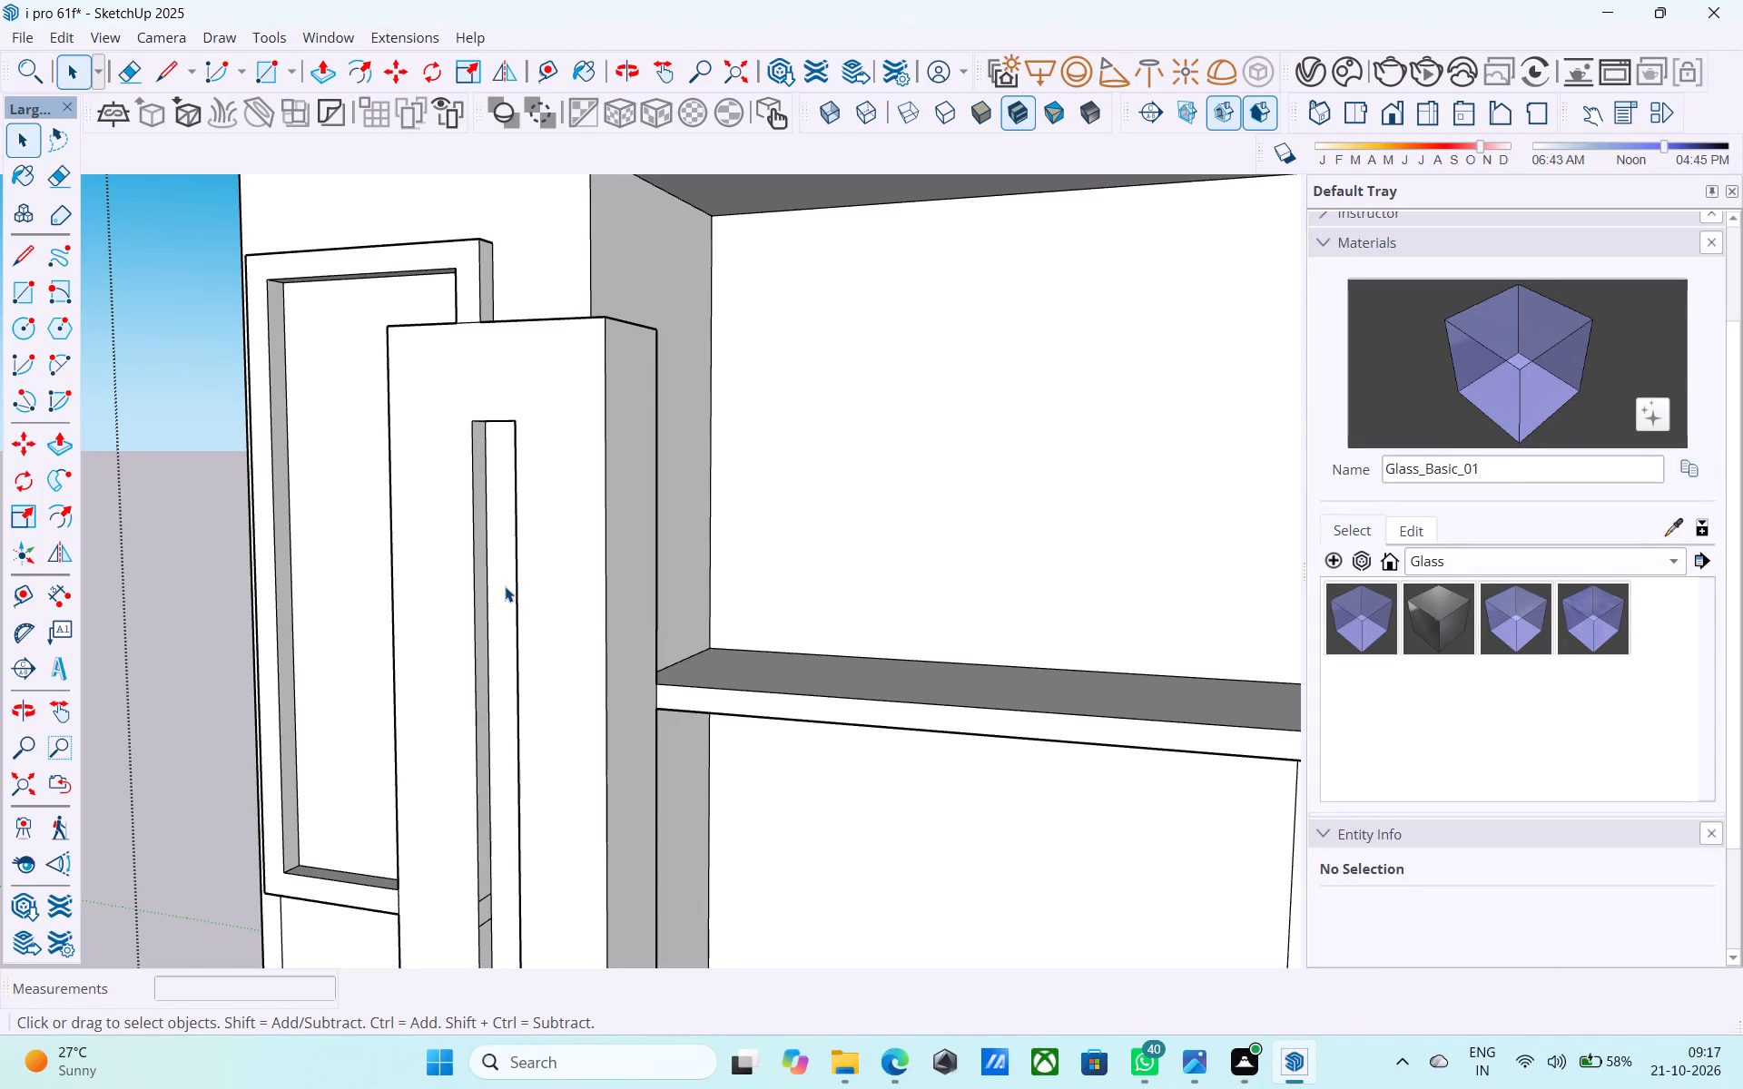
Erase the three stray edges crossing the inner side face of the vertical recess in the tall front block.
scroll(500, 581, "down", 6)
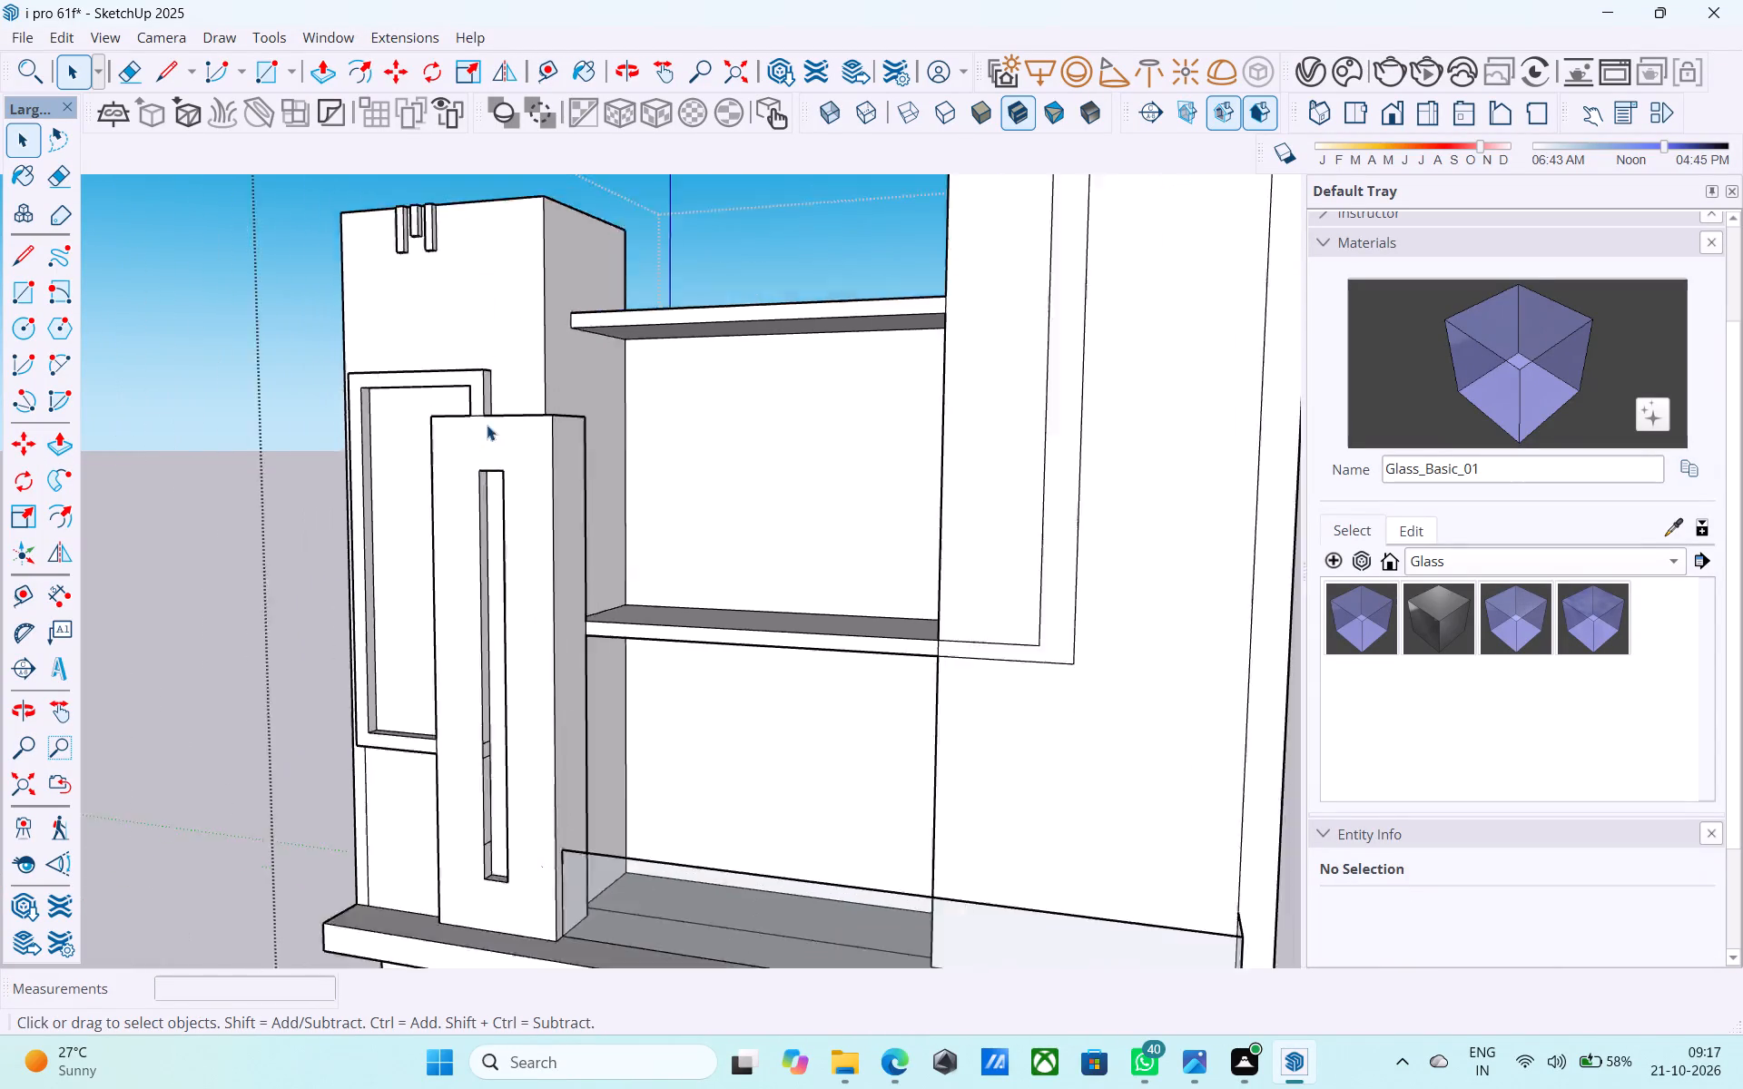
scroll(510, 356, "down", 6)
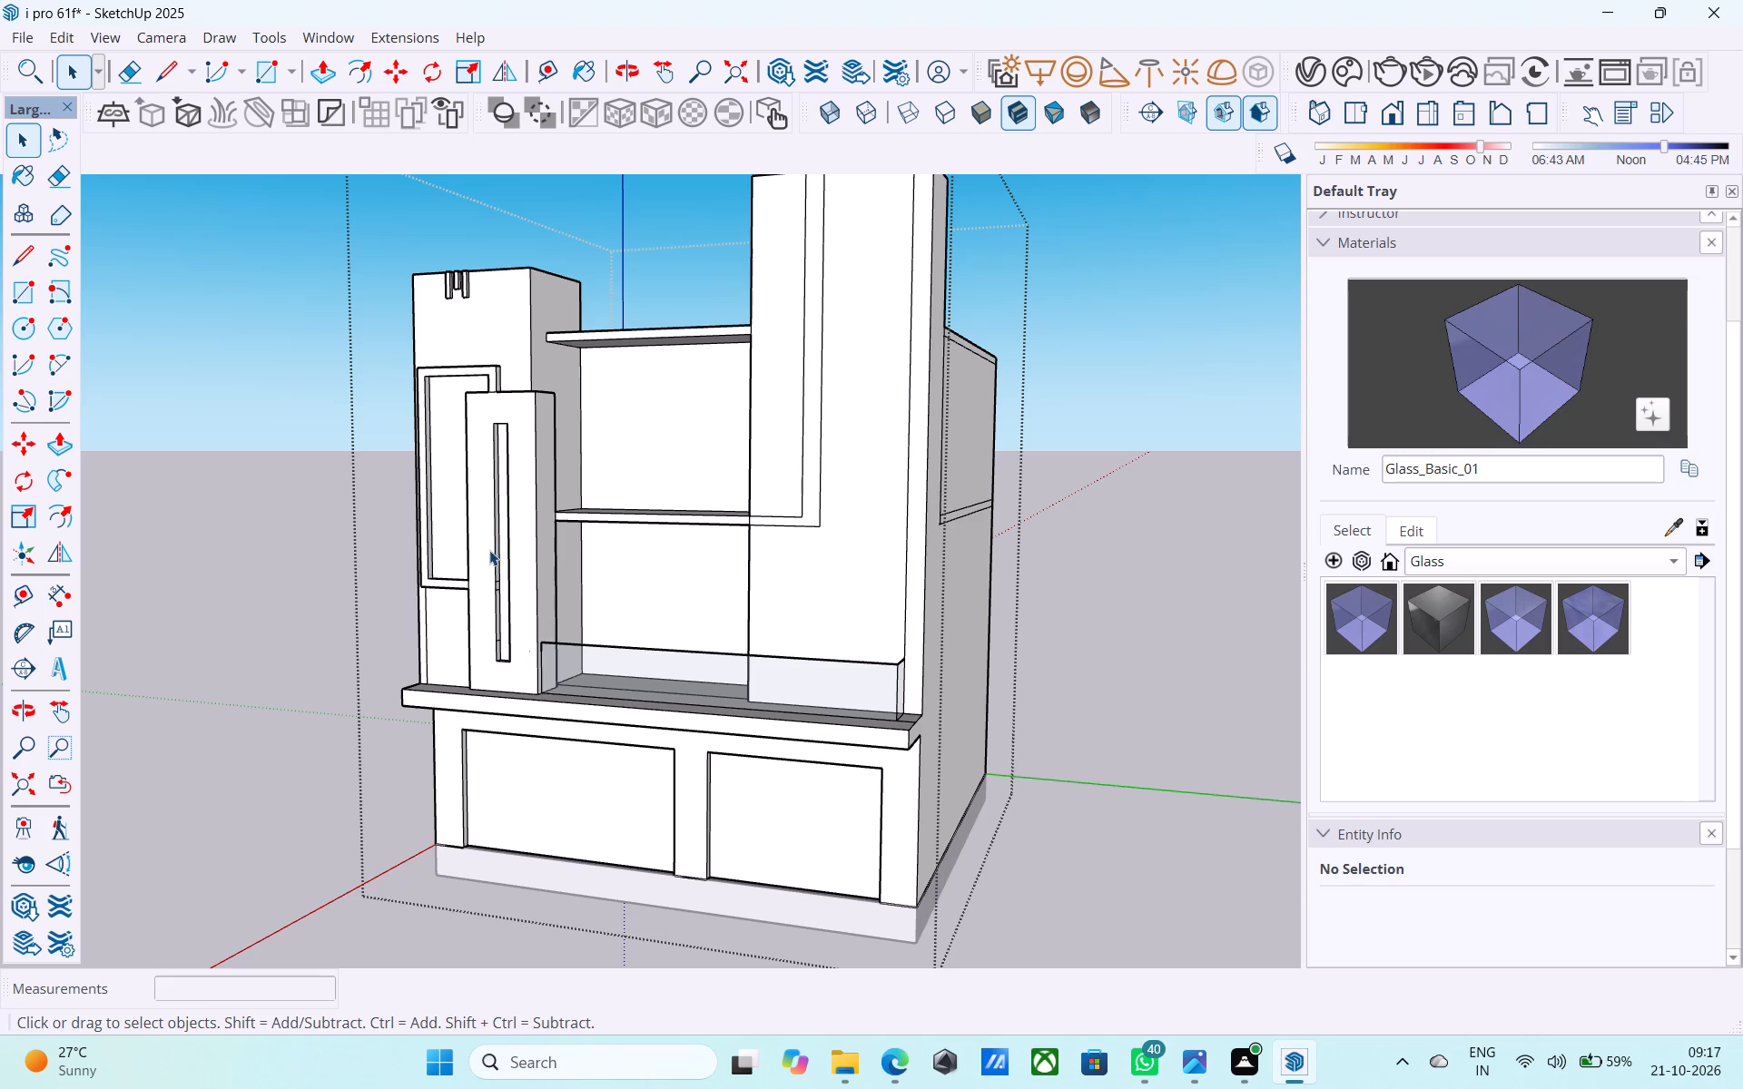
scroll(488, 574, "down", 1)
scroll(490, 616, "up", 7)
middle_click_drag(485, 580, 457, 583)
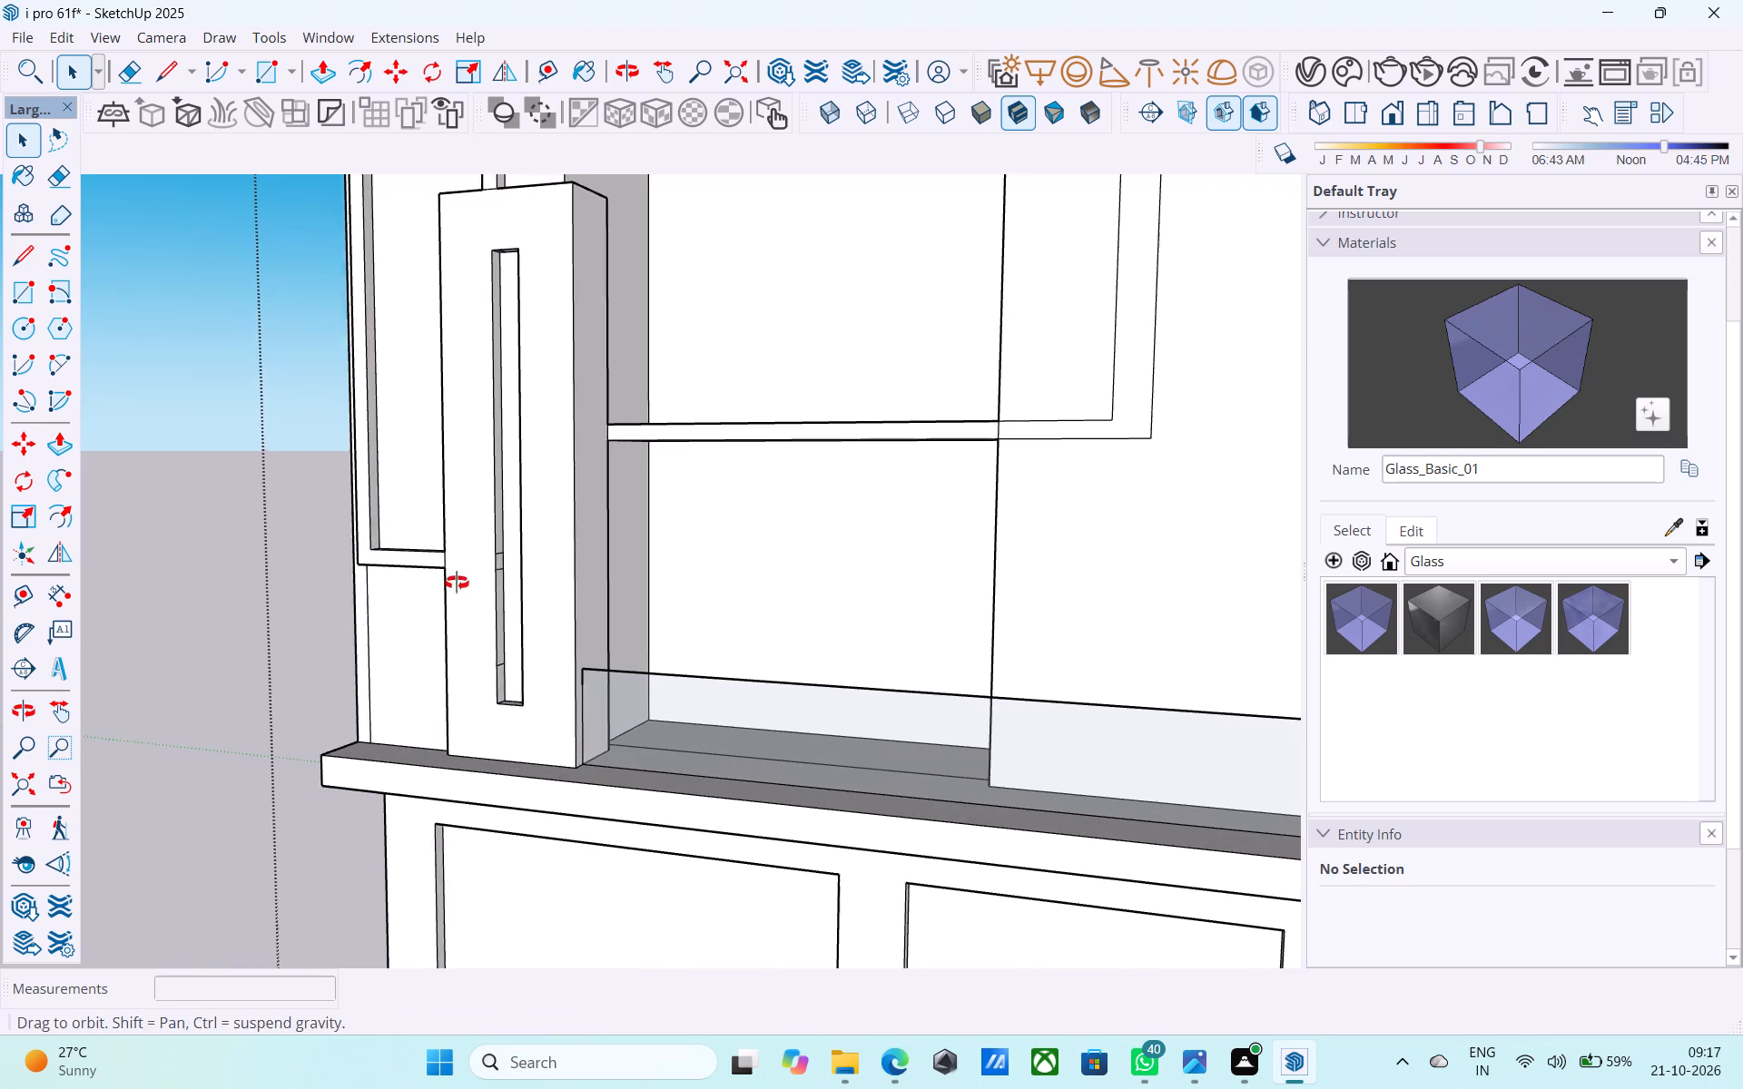
middle_click_drag(457, 583, 443, 584)
key("e")
scroll(475, 537, "up", 5)
scroll(394, 588, "up", 7)
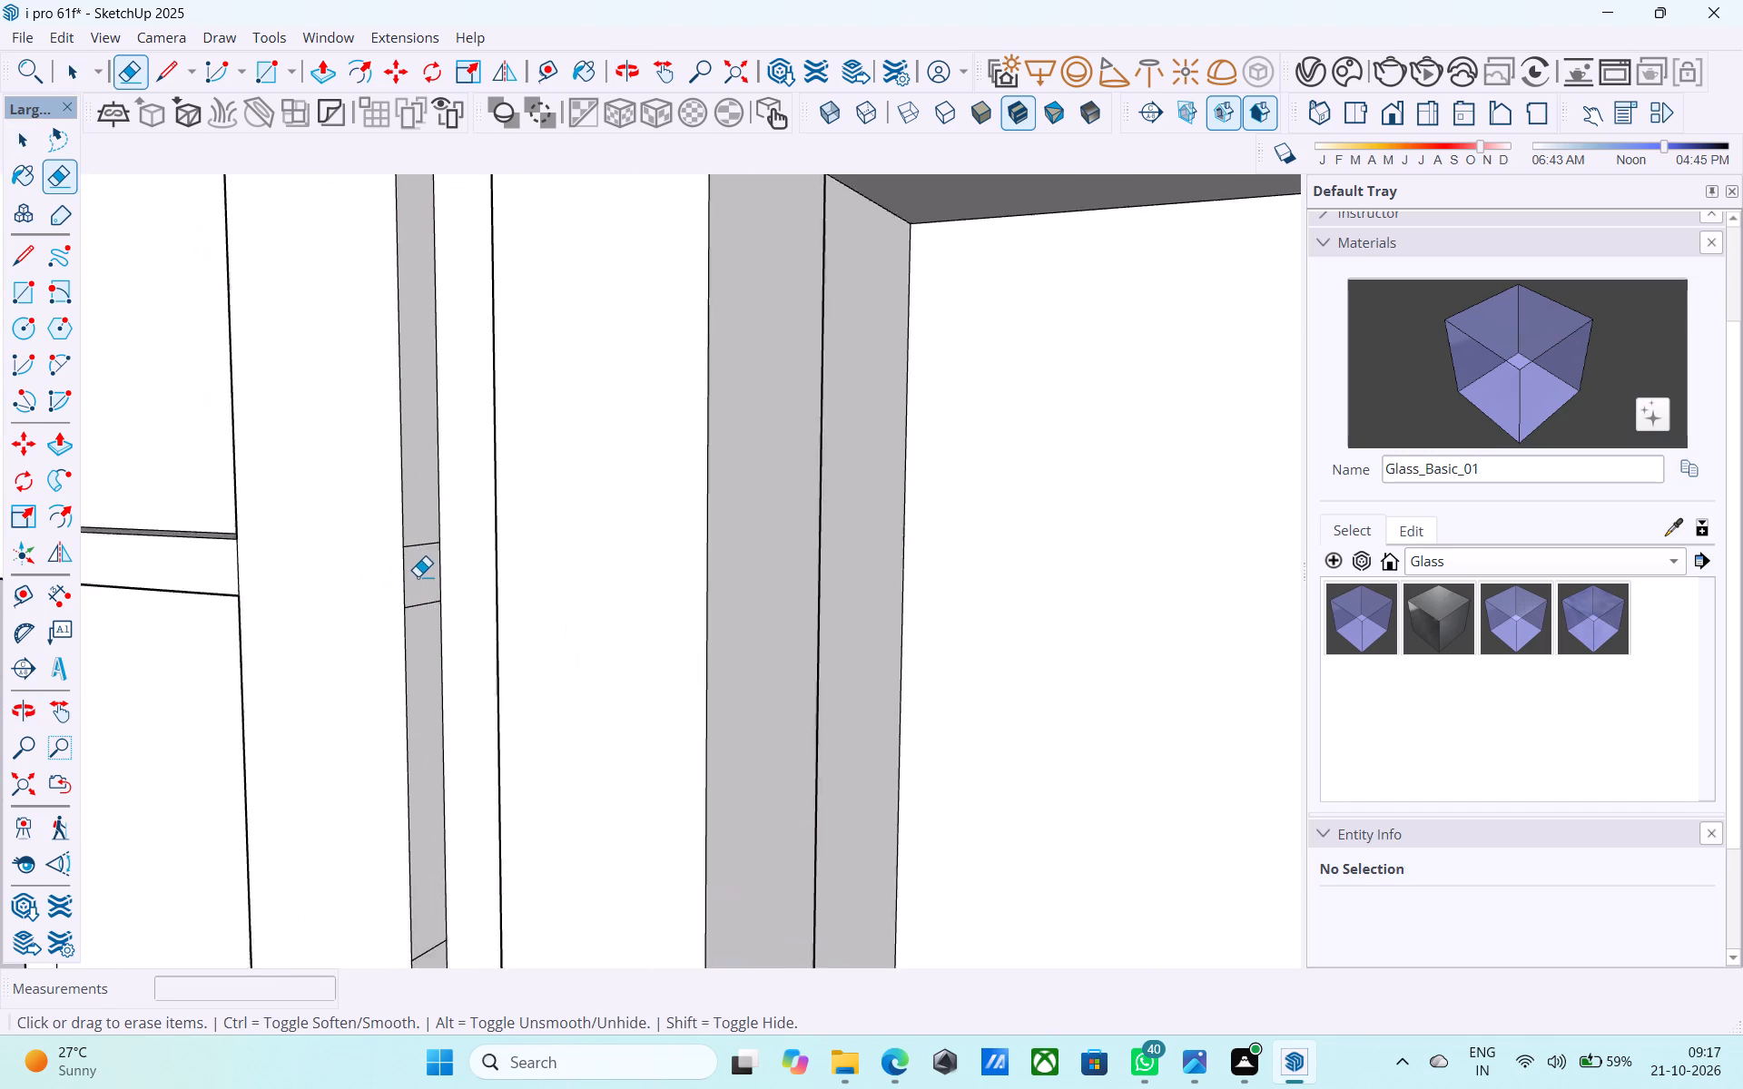
scroll(418, 576, "up", 5)
left_click_drag(426, 519, 420, 534)
left_click_drag(413, 613, 417, 628)
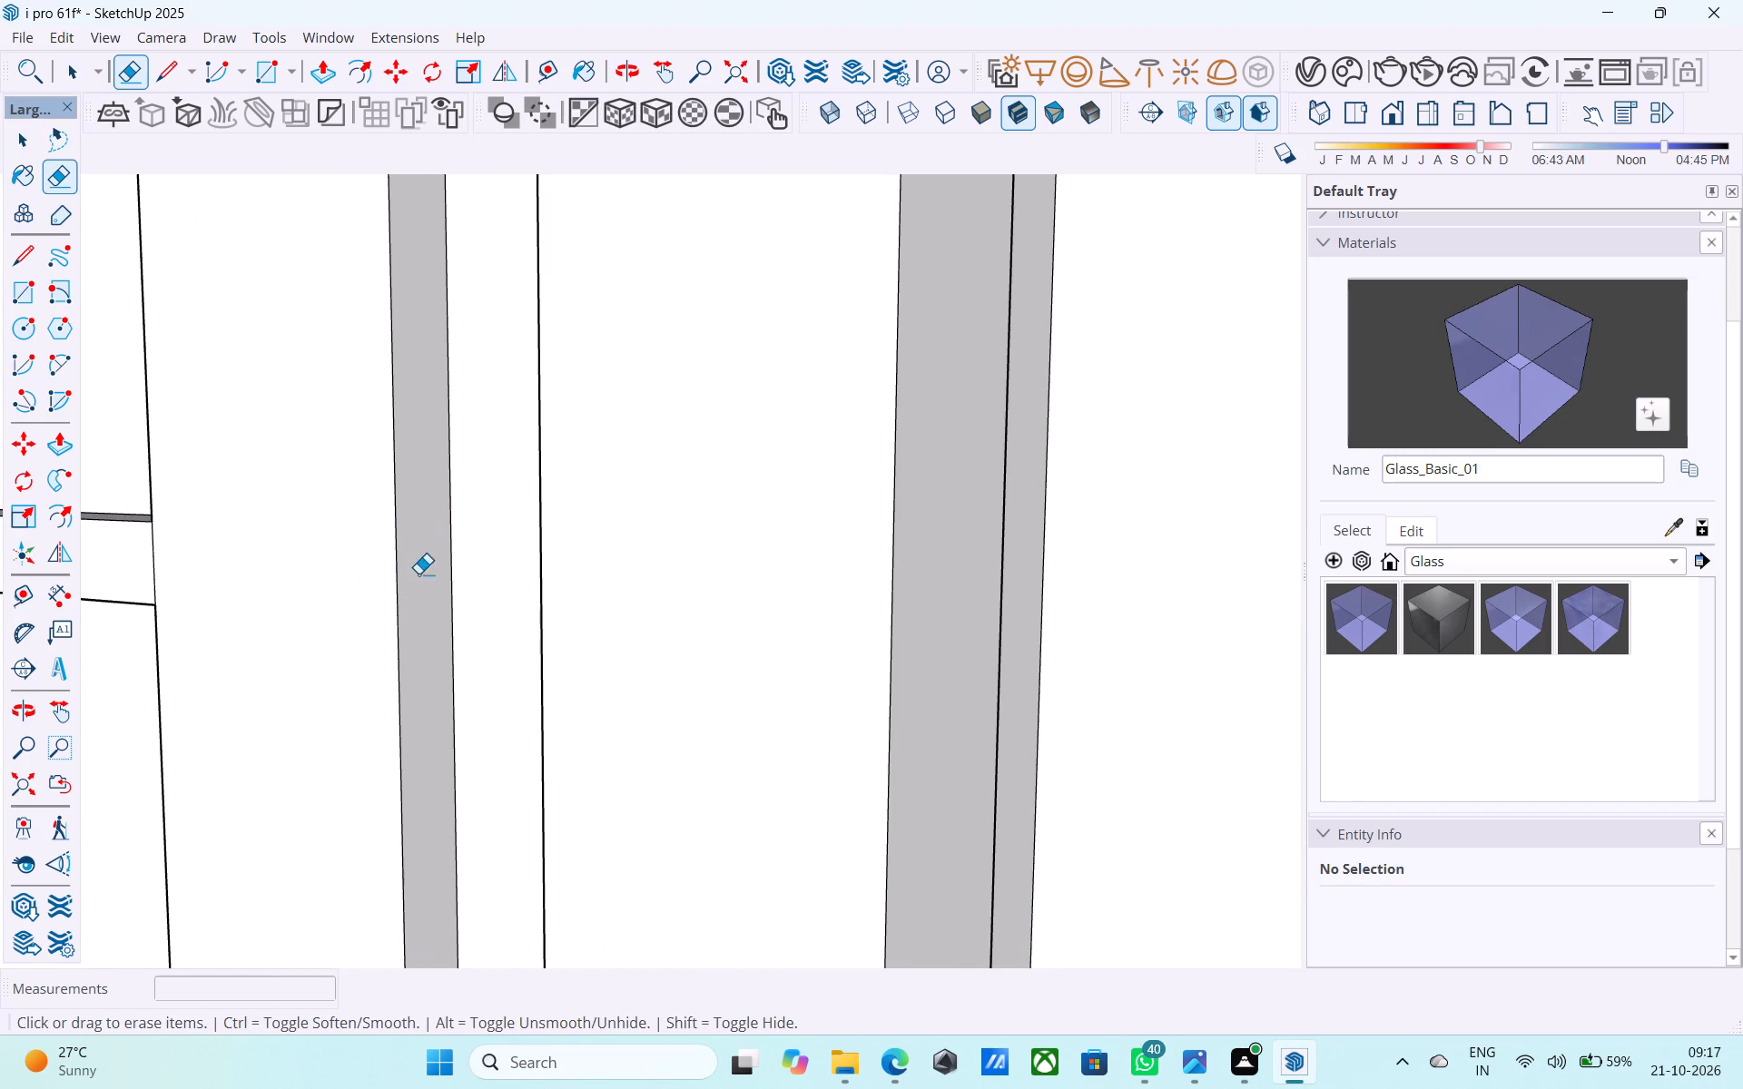
scroll(480, 363, "down", 10)
scroll(497, 662, "up", 7)
left_click_drag(439, 699, 445, 677)
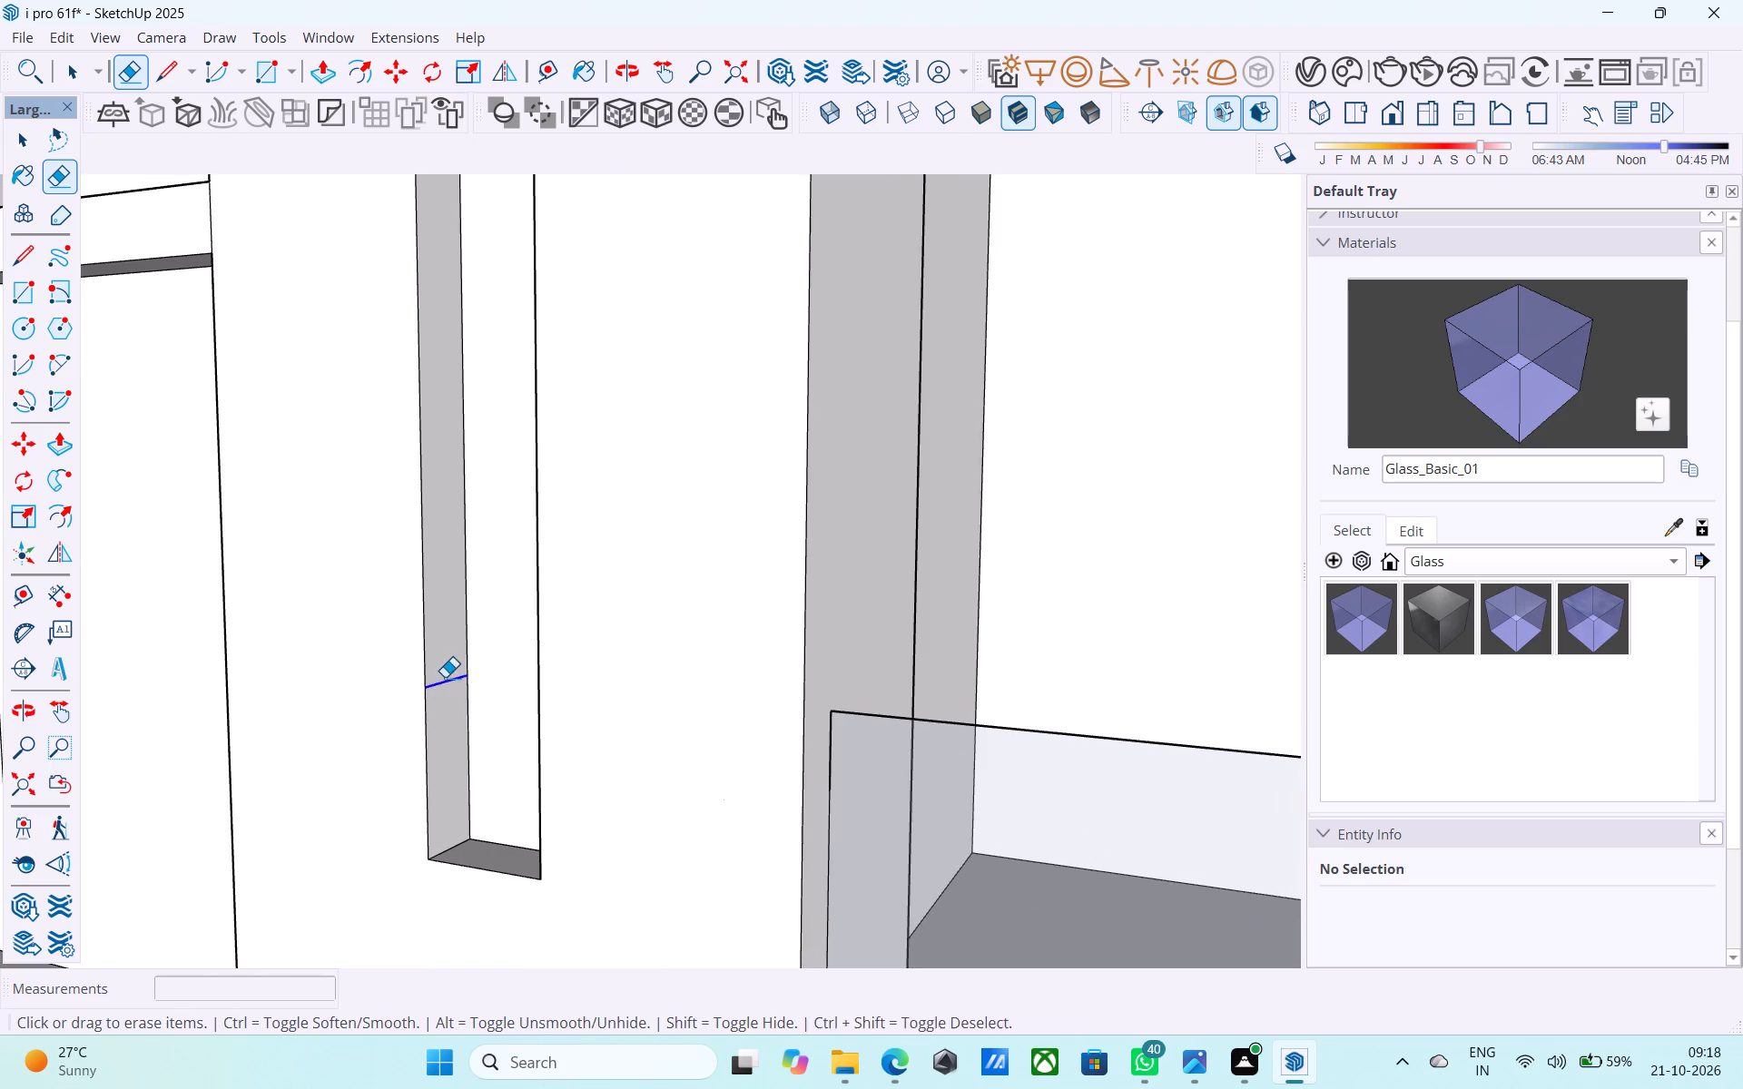
Examine the front elevation from several angles, checking the recessed tall block and the framed panel behind it.
scroll(445, 677, "down", 6)
middle_click_drag(445, 677, 971, 670)
scroll(922, 721, "down", 4)
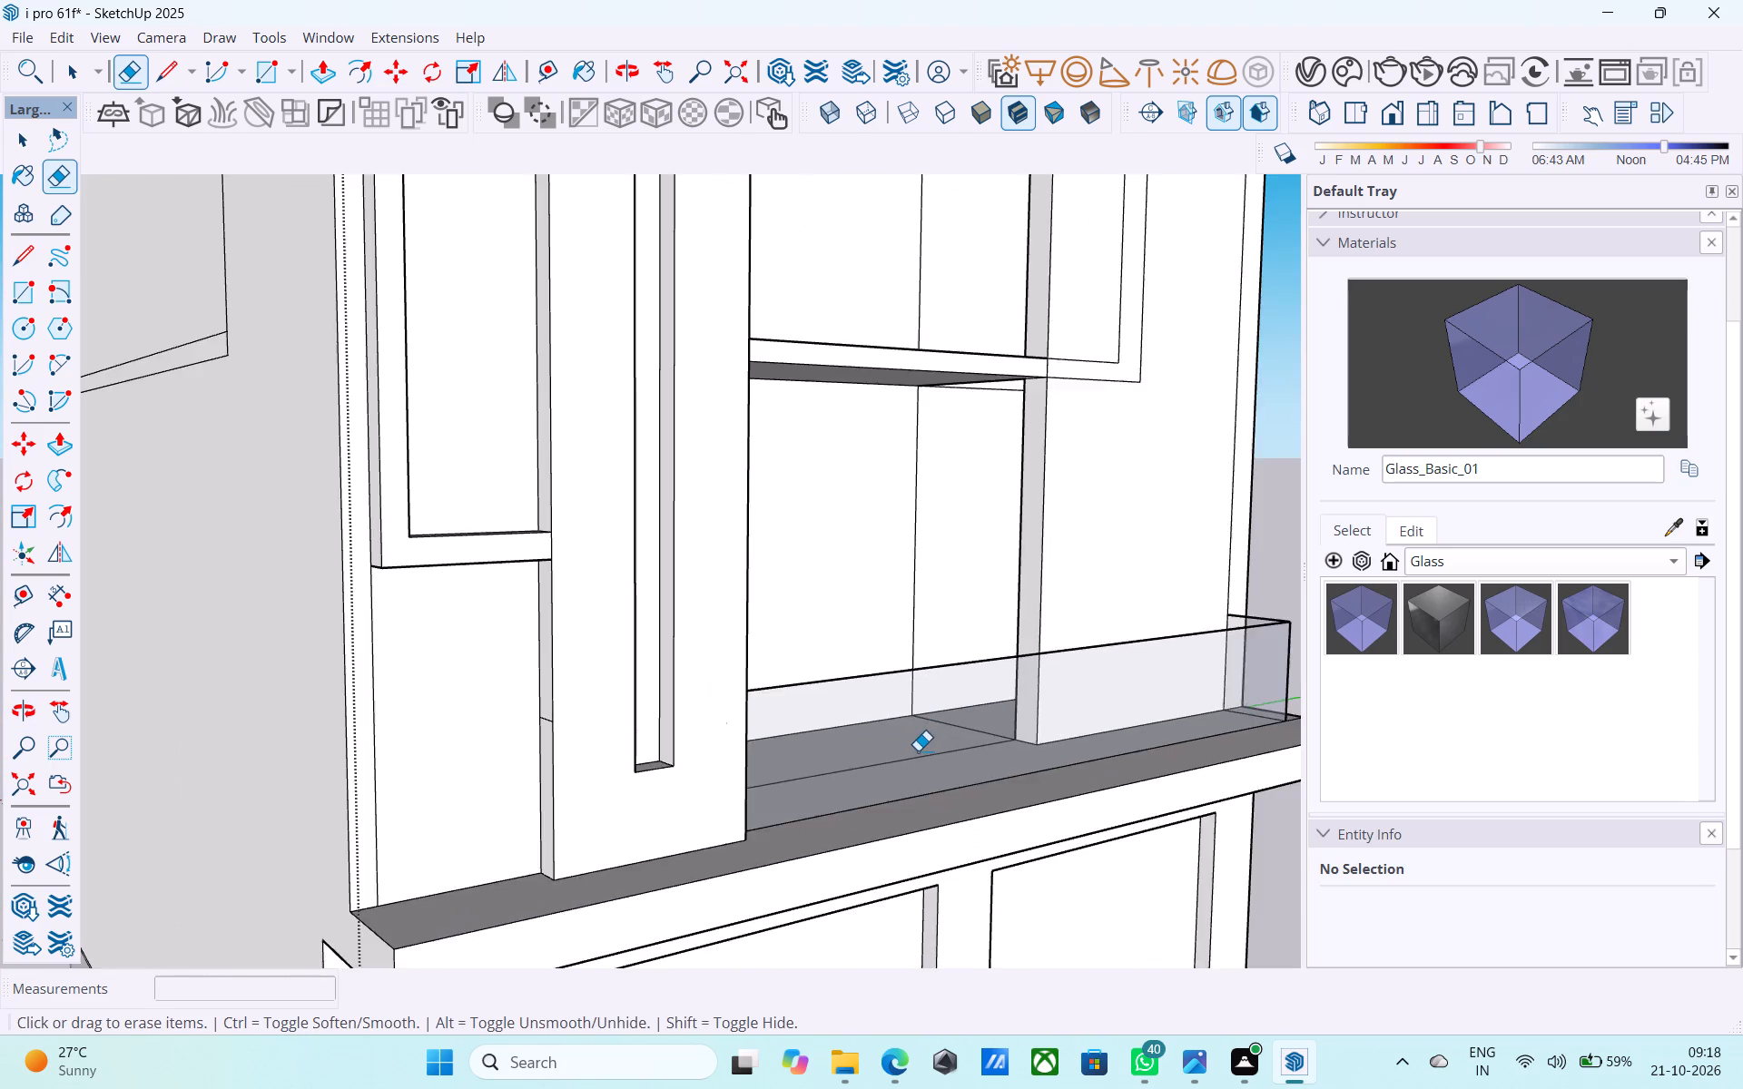
scroll(918, 751, "down", 4)
middle_click_drag(918, 751, 852, 794)
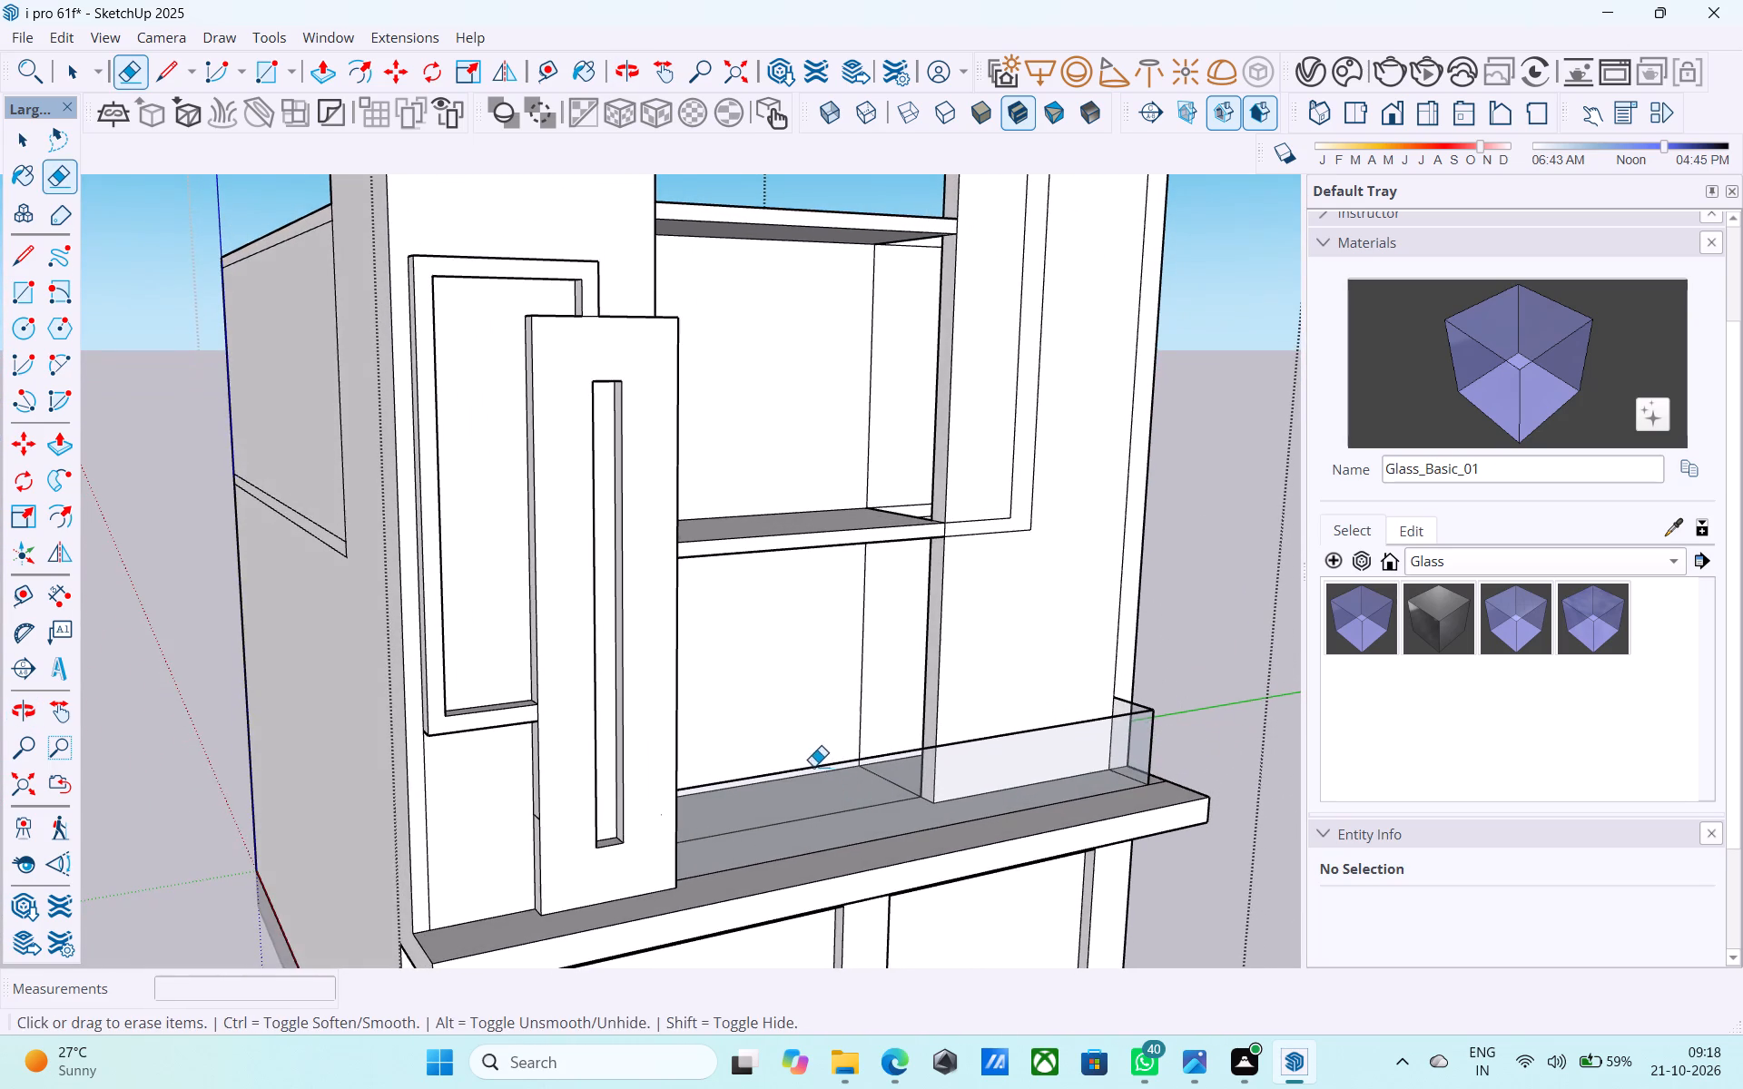
middle_click_drag(812, 766, 695, 809)
scroll(871, 621, "down", 5)
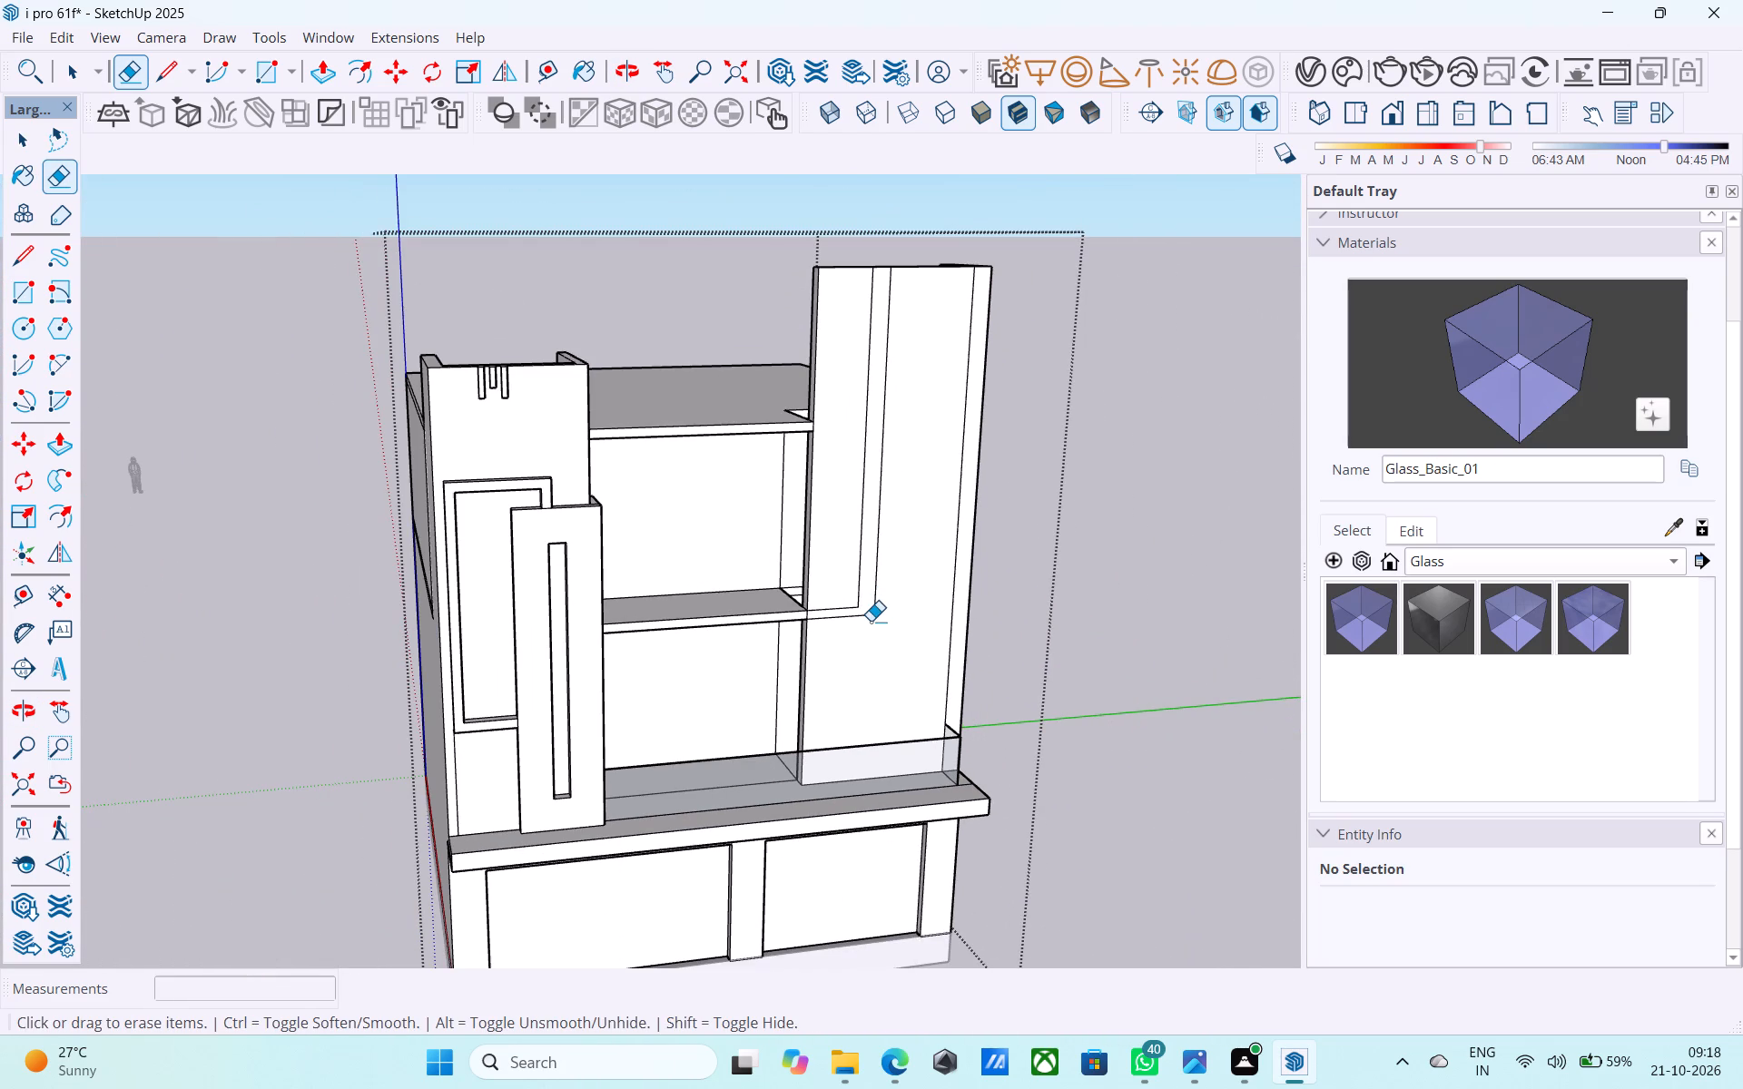
middle_click_drag(856, 613, 834, 596)
middle_click_drag(575, 443, 554, 338)
scroll(576, 427, "up", 2)
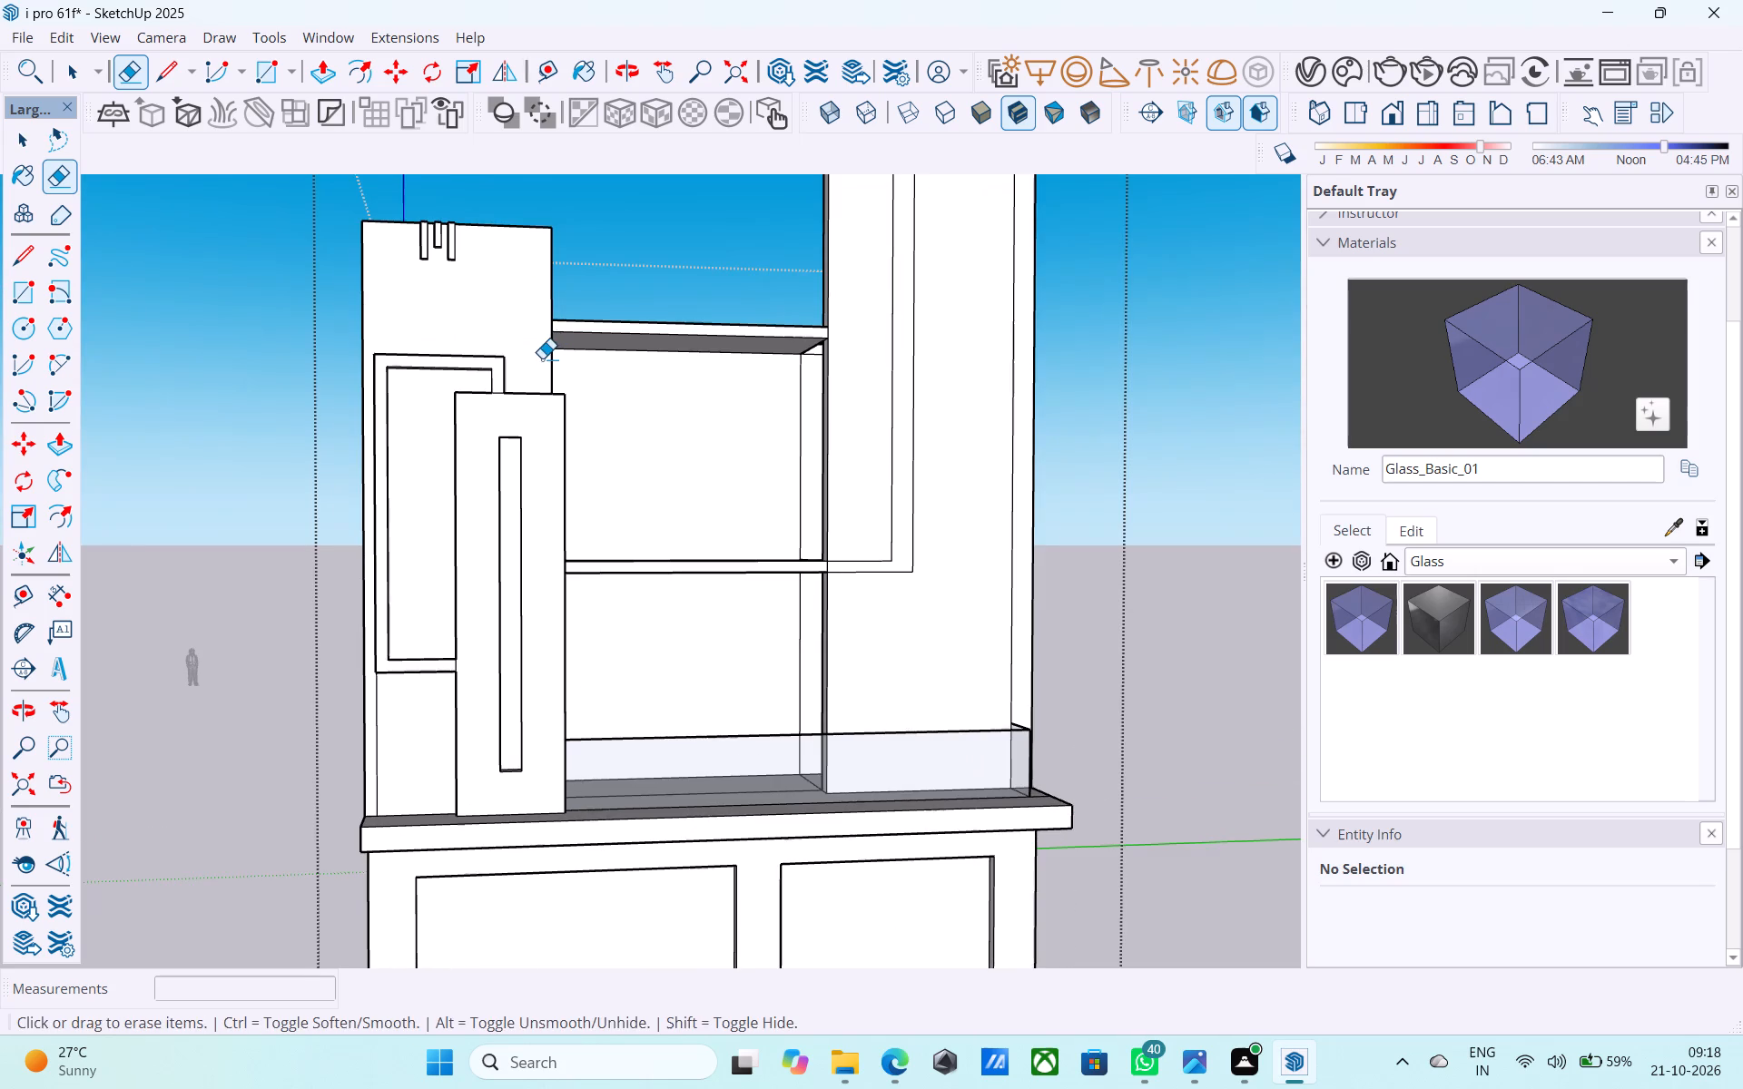
middle_click_drag(522, 367, 492, 341)
scroll(812, 436, "down", 3)
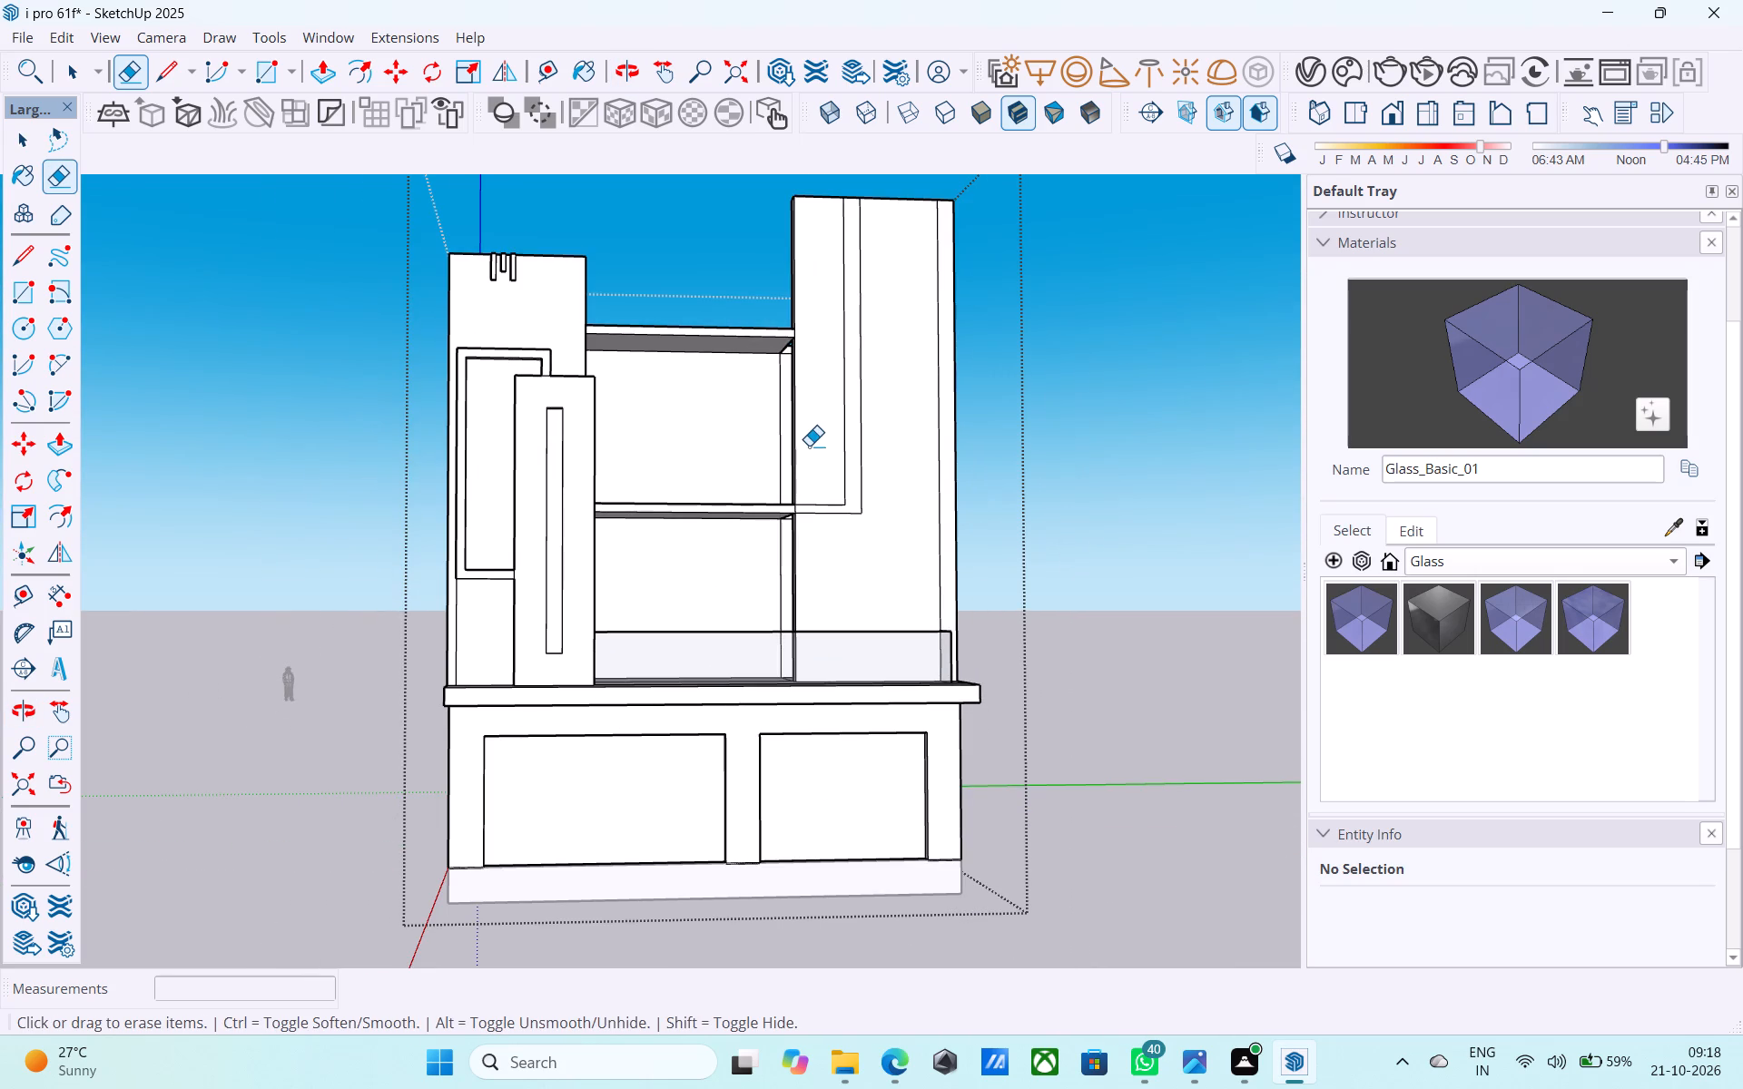
middle_click_drag(809, 446, 749, 459)
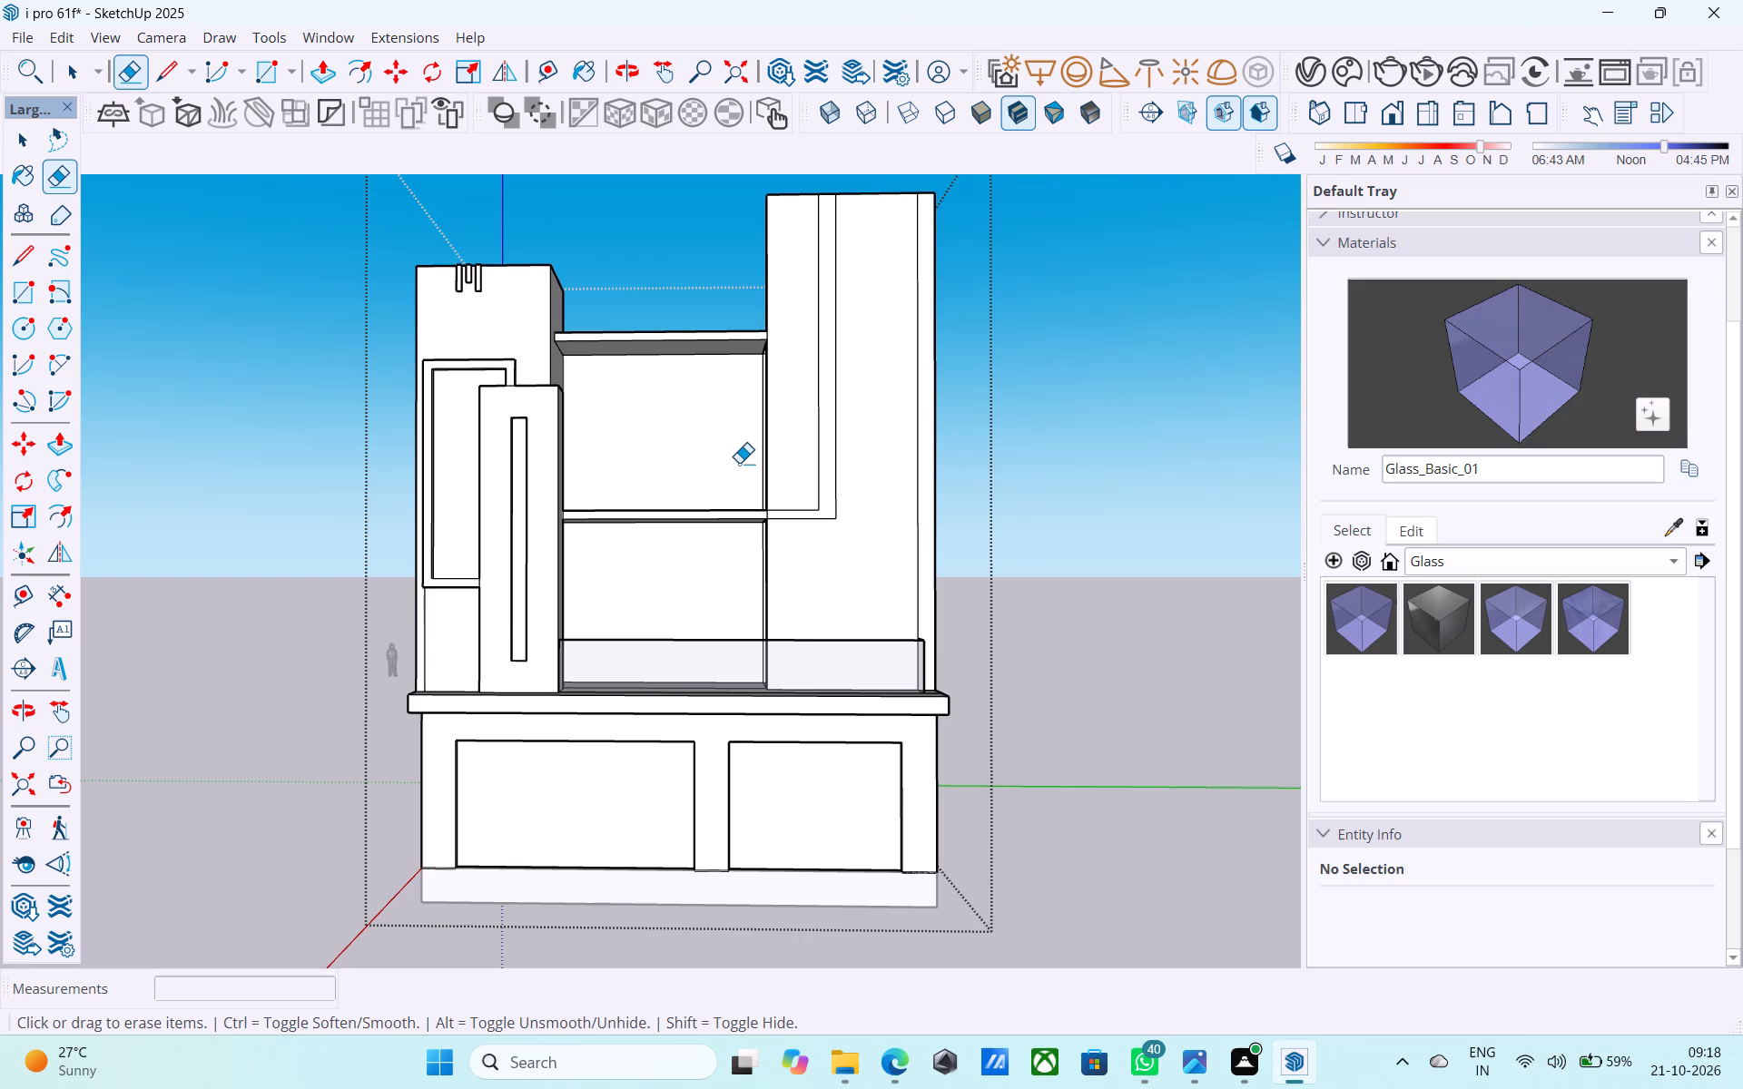
middle_click_drag(496, 467, 499, 427)
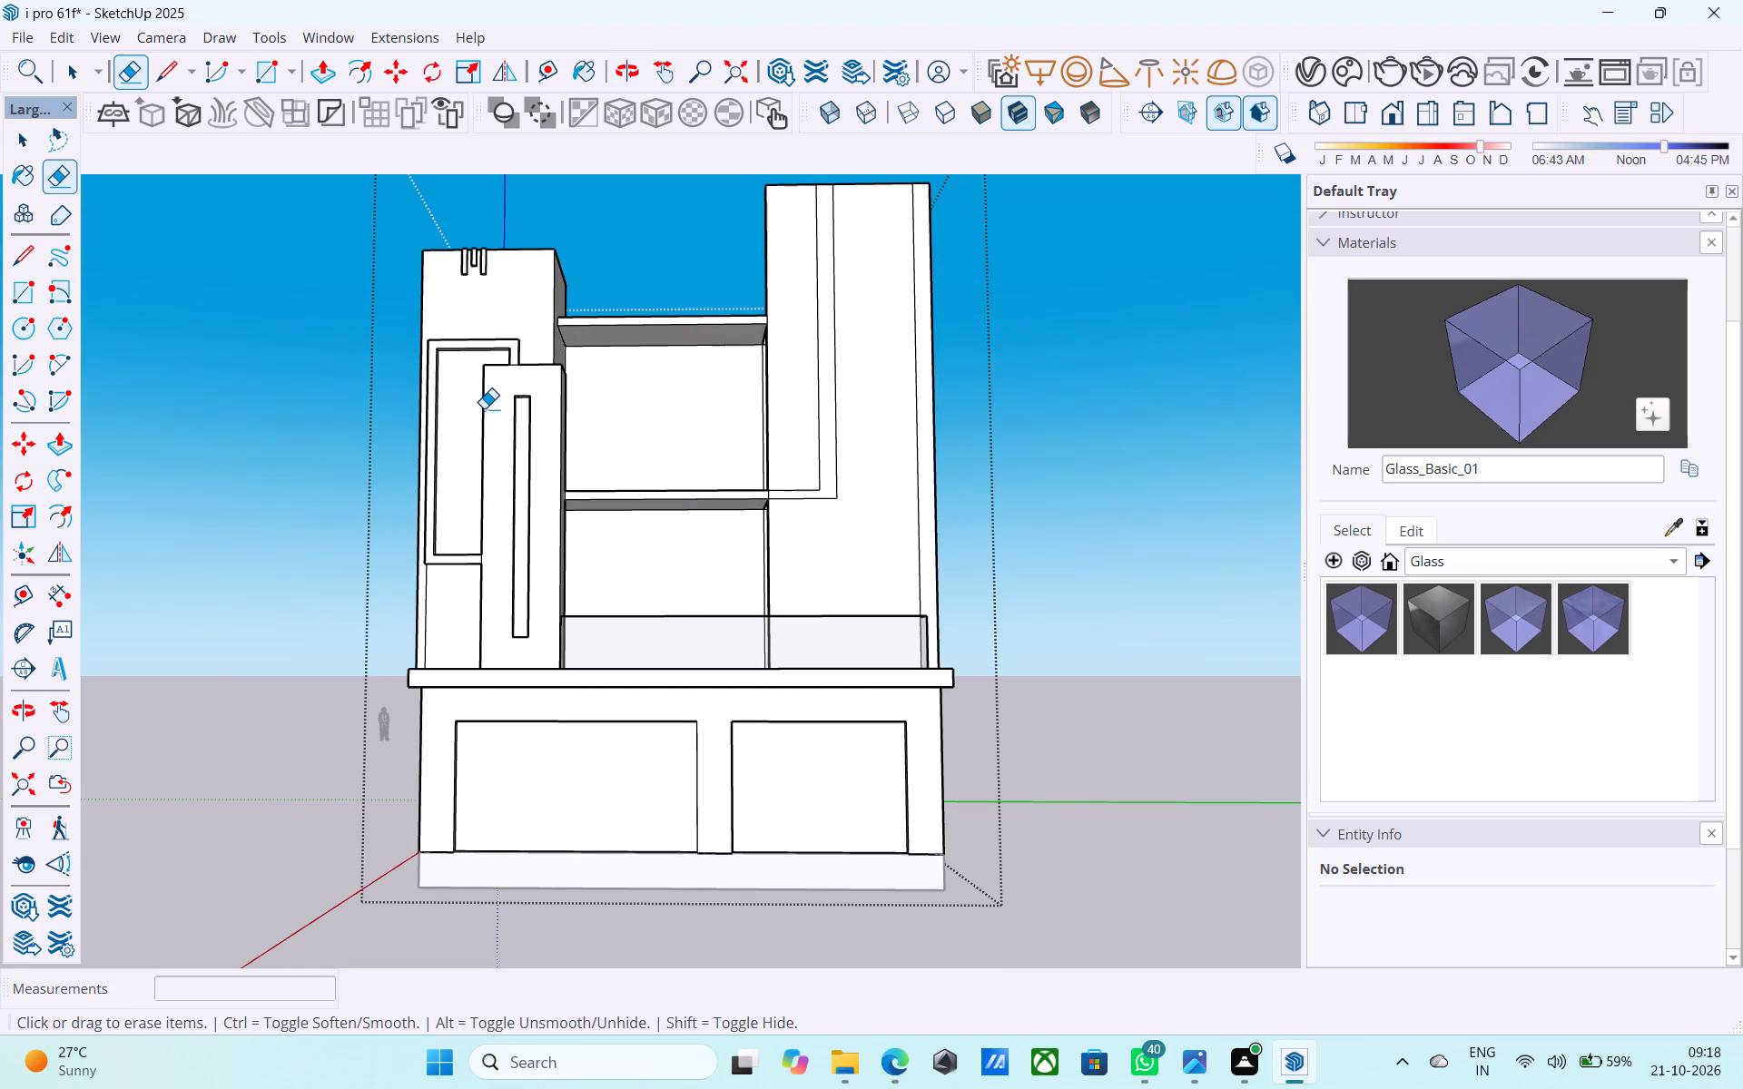
middle_click(487, 407)
Draw a 2' by 2' square on the framed recessed panel of the corner wall, starting at its upper outer corner.
middle_click_drag(482, 416, 444, 421)
scroll(434, 425, "up", 9)
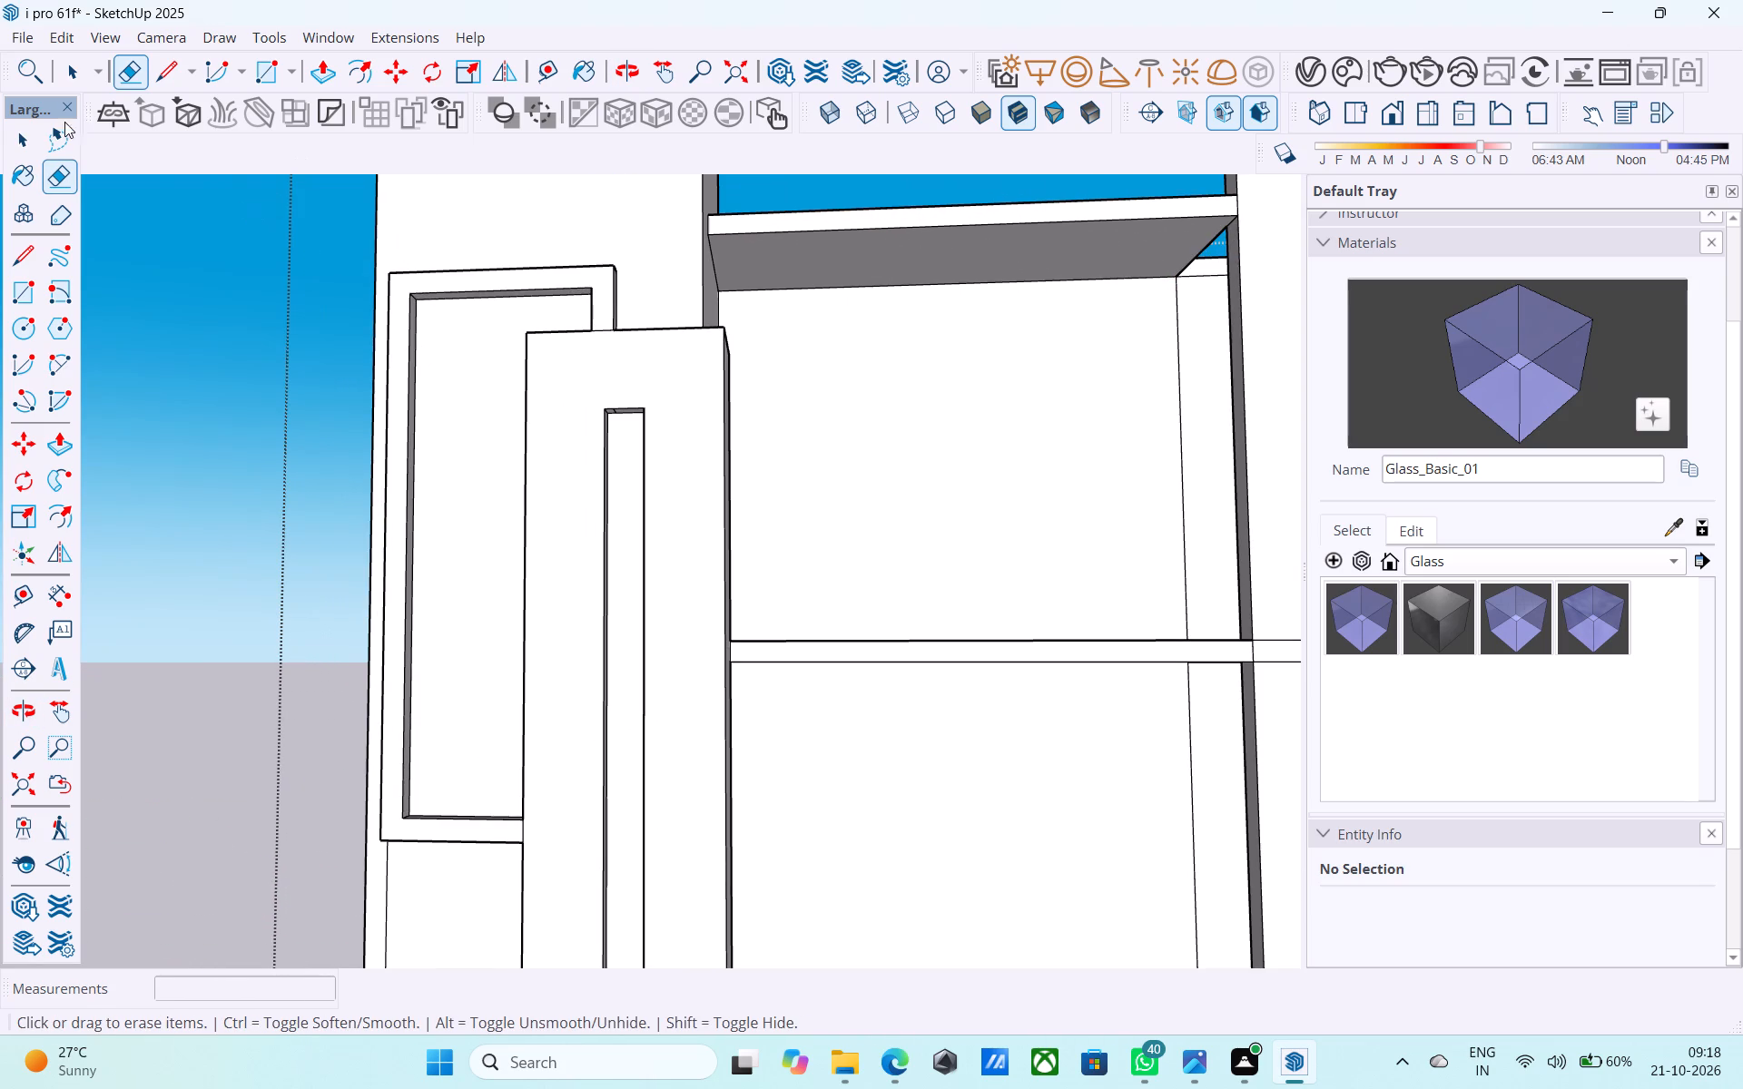
left_click(266, 80)
middle_click_drag(493, 332, 458, 283)
scroll(429, 301, "up", 4)
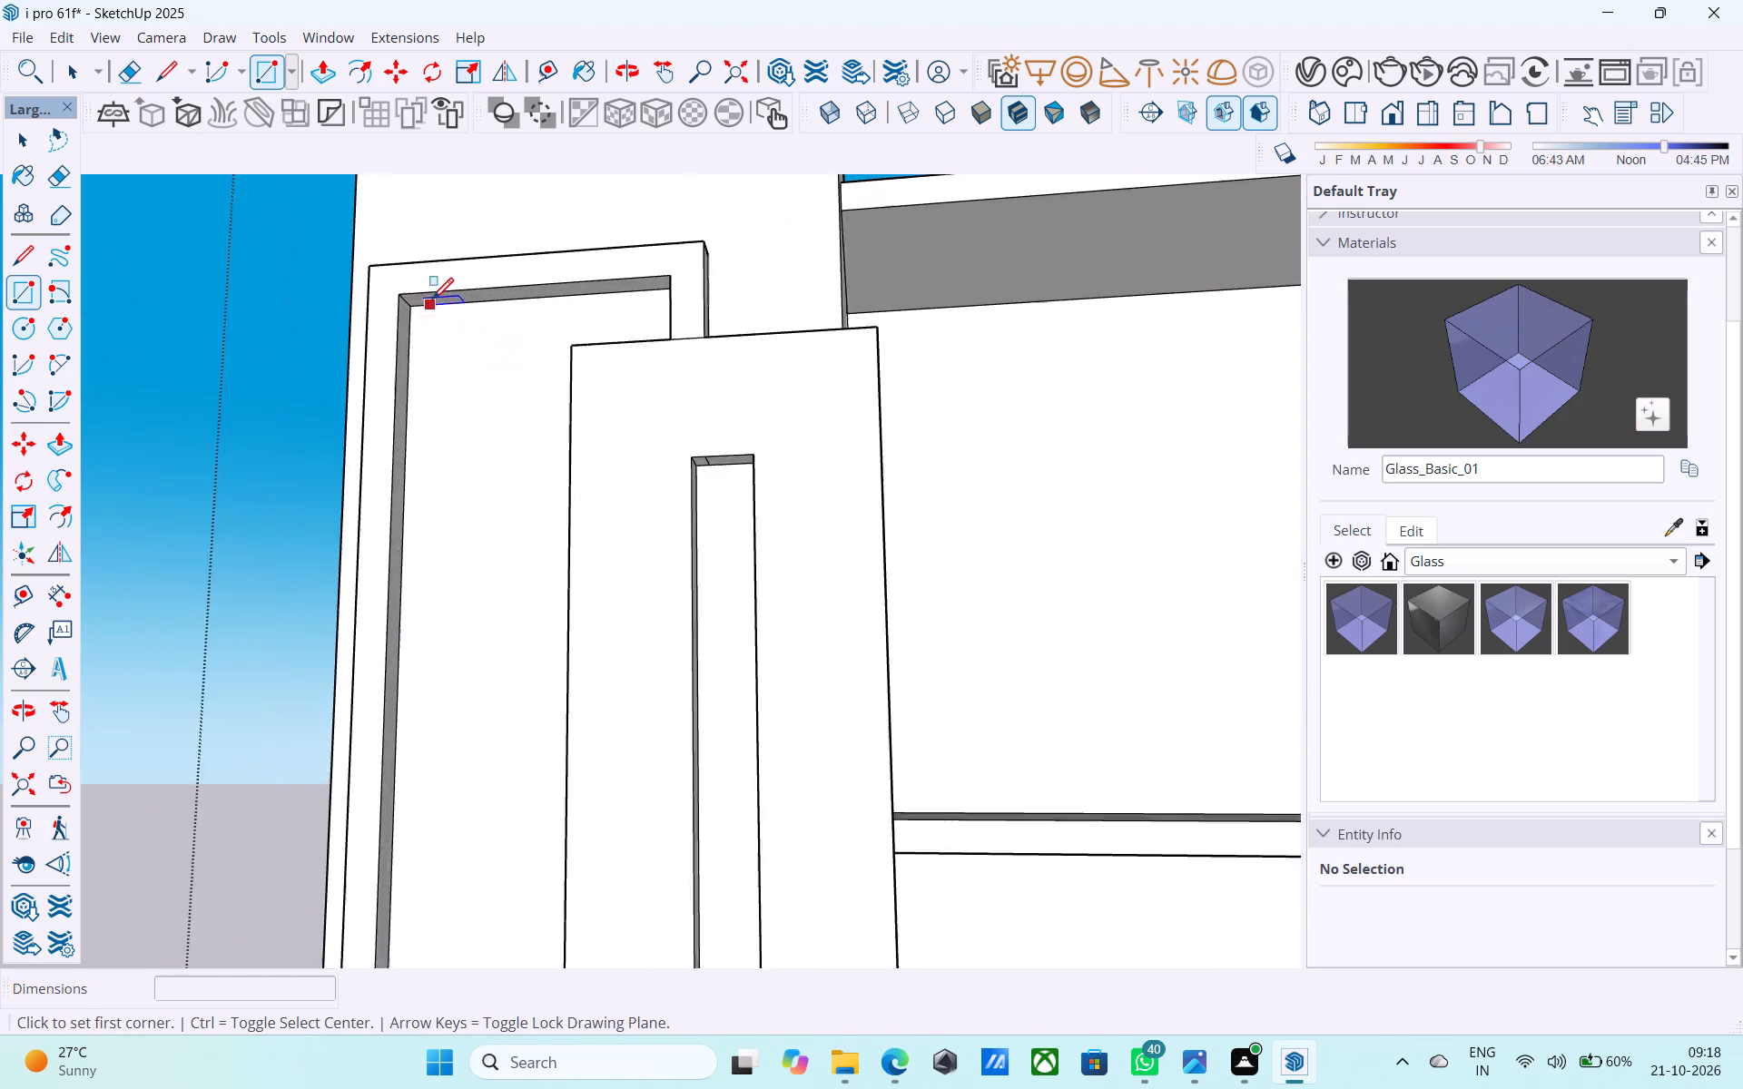
scroll(432, 301, "up", 4)
left_click(405, 307)
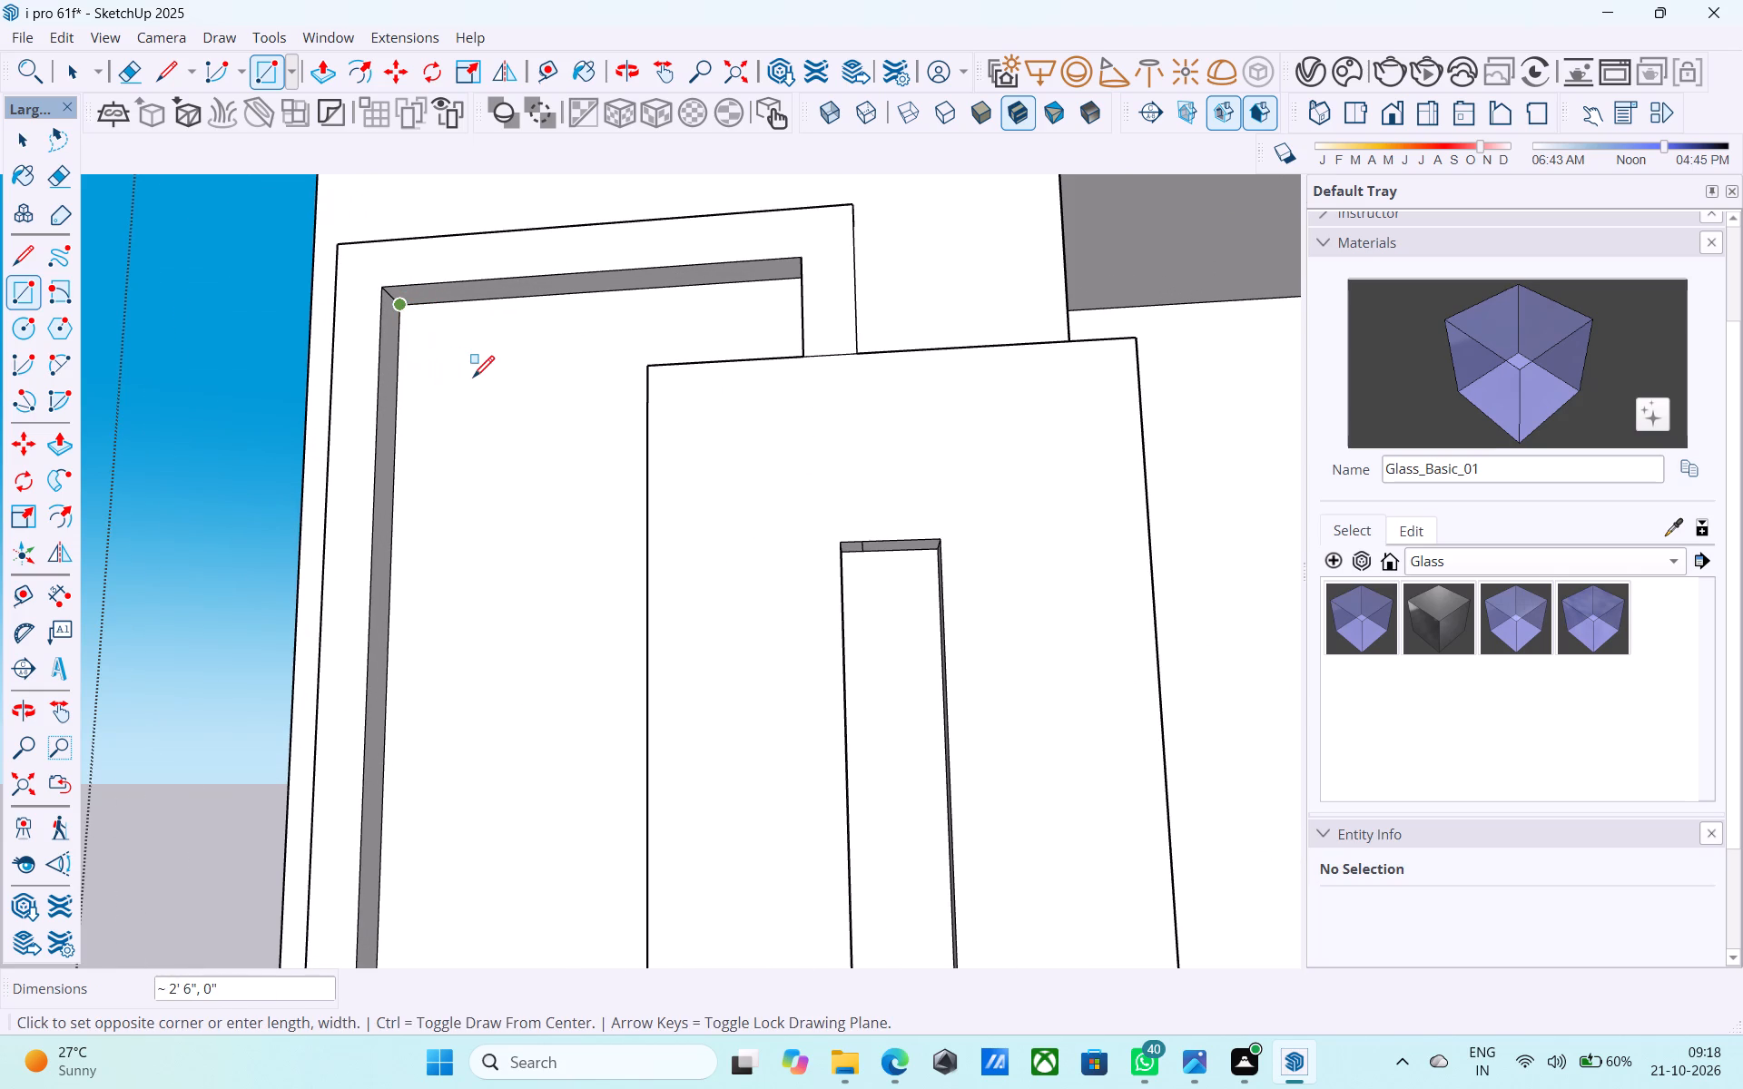
middle_click_drag(507, 397, 536, 603)
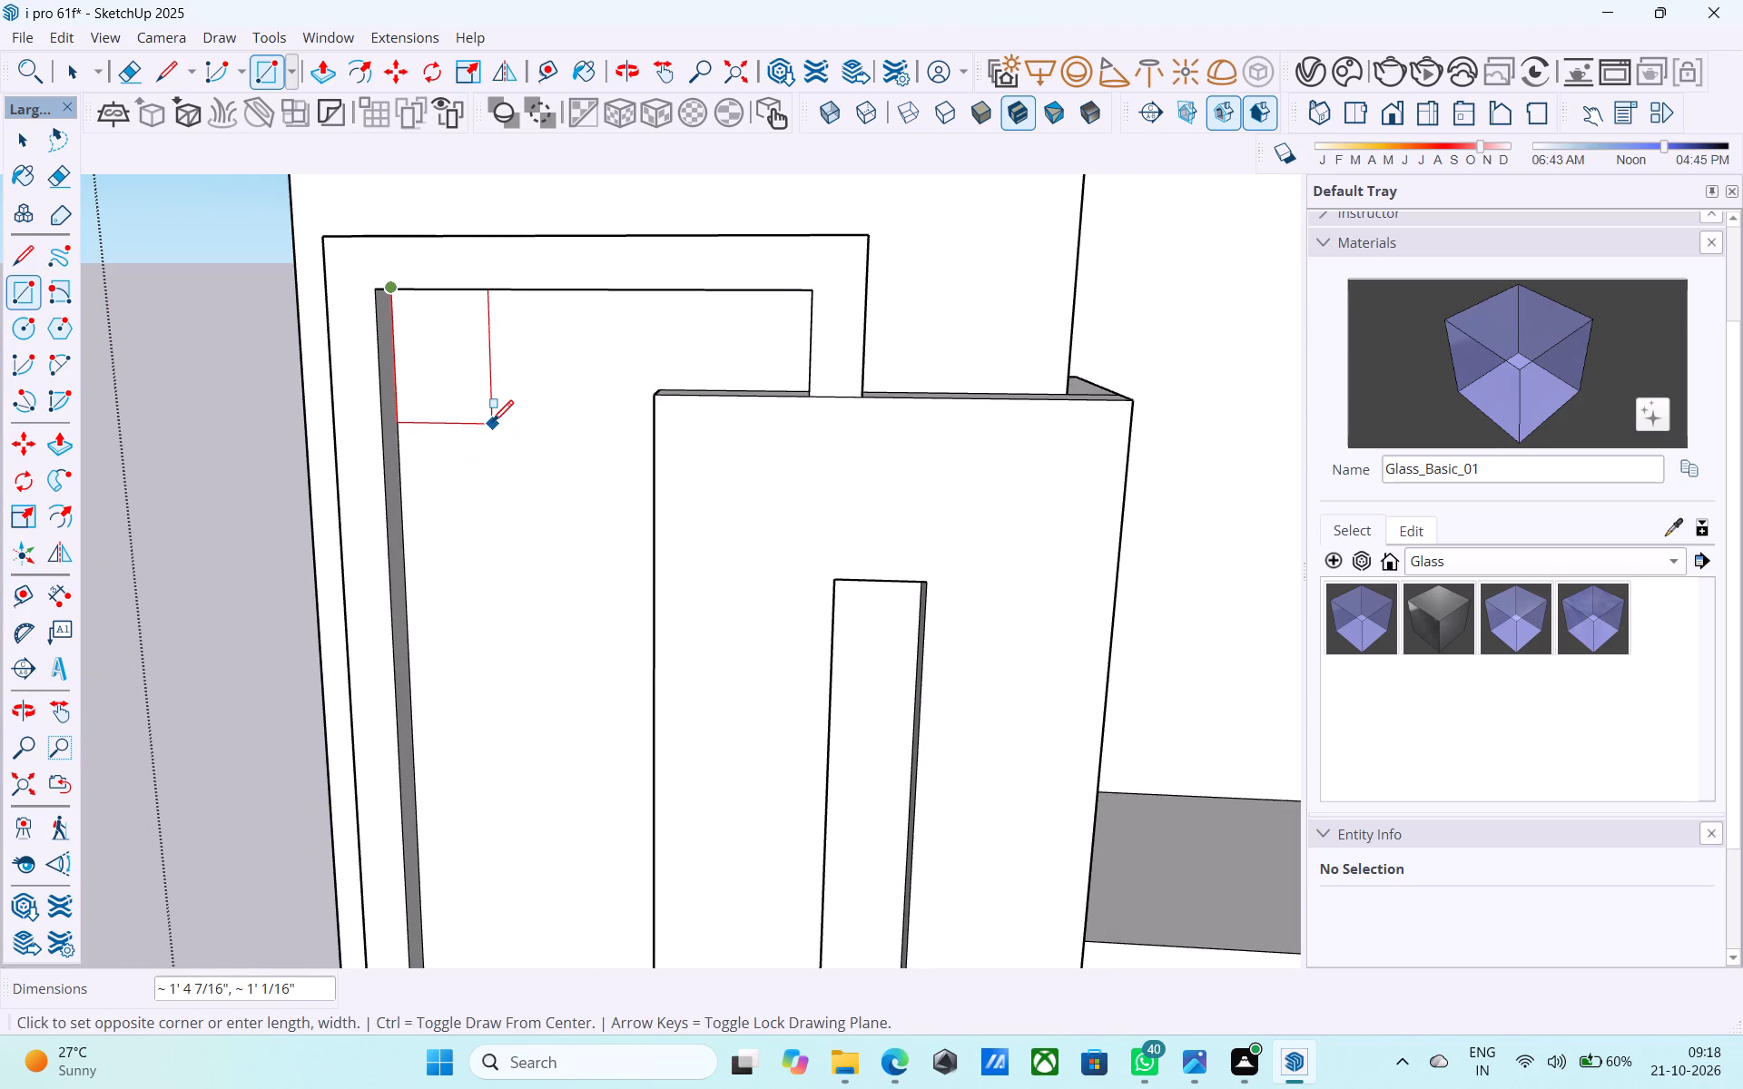
type("2',2'")
key("Return")
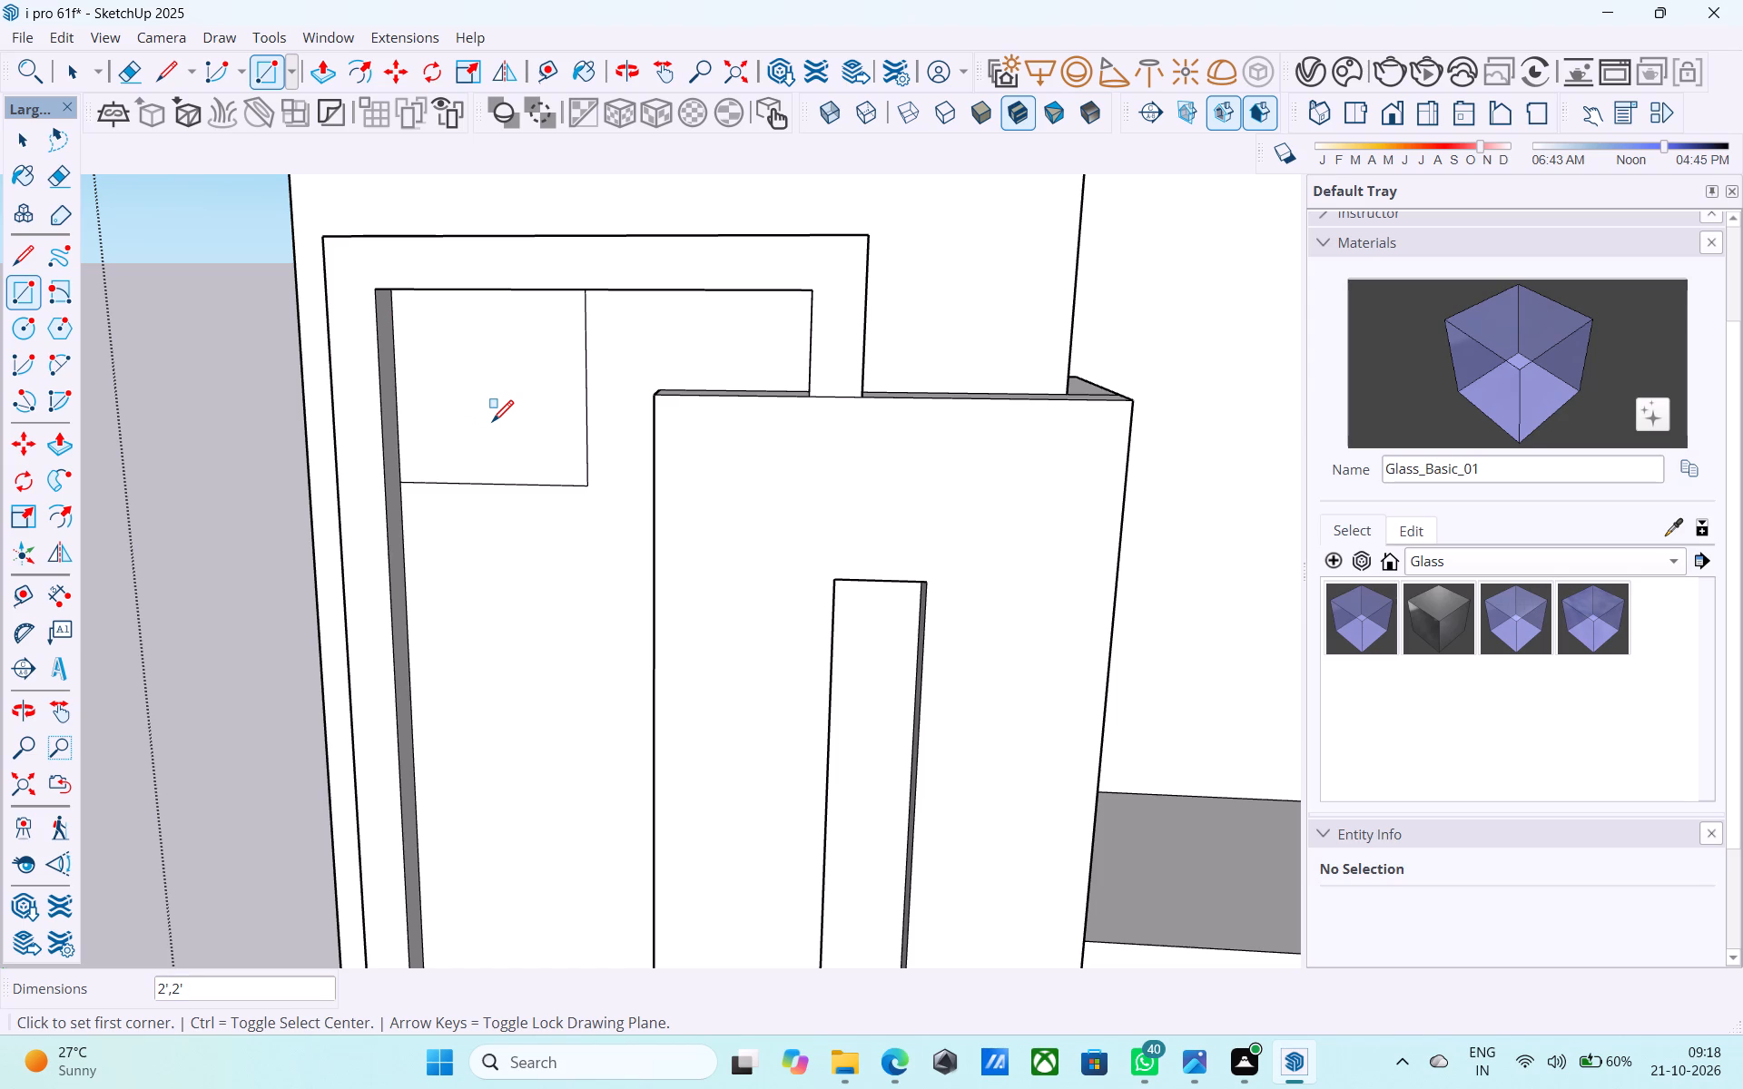
Draw a second 2' by 2' square on the same framed panel, starting at its lower outer corner.
scroll(487, 395, "down", 13)
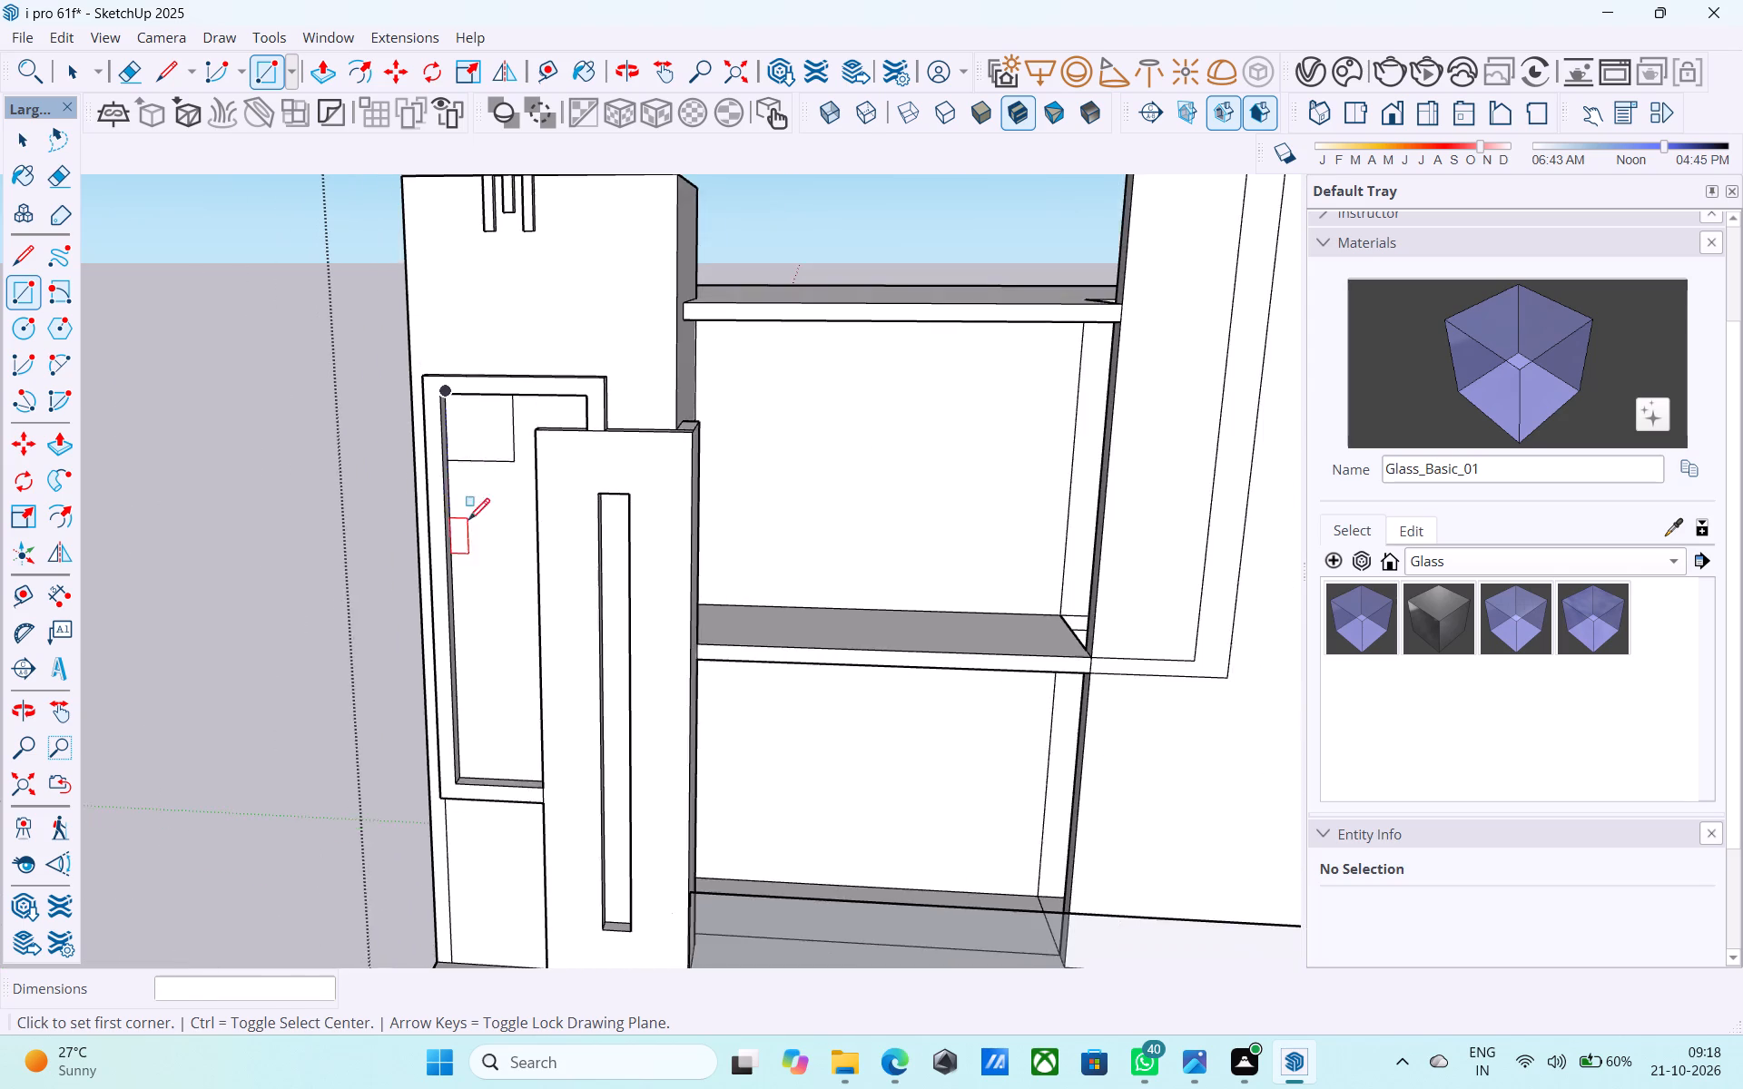
scroll(468, 522, "down", 3)
middle_click_drag(468, 579, 451, 536)
scroll(456, 532, "up", 5)
scroll(482, 403, "down", 6)
middle_click_drag(487, 635, 488, 709)
scroll(446, 660, "up", 13)
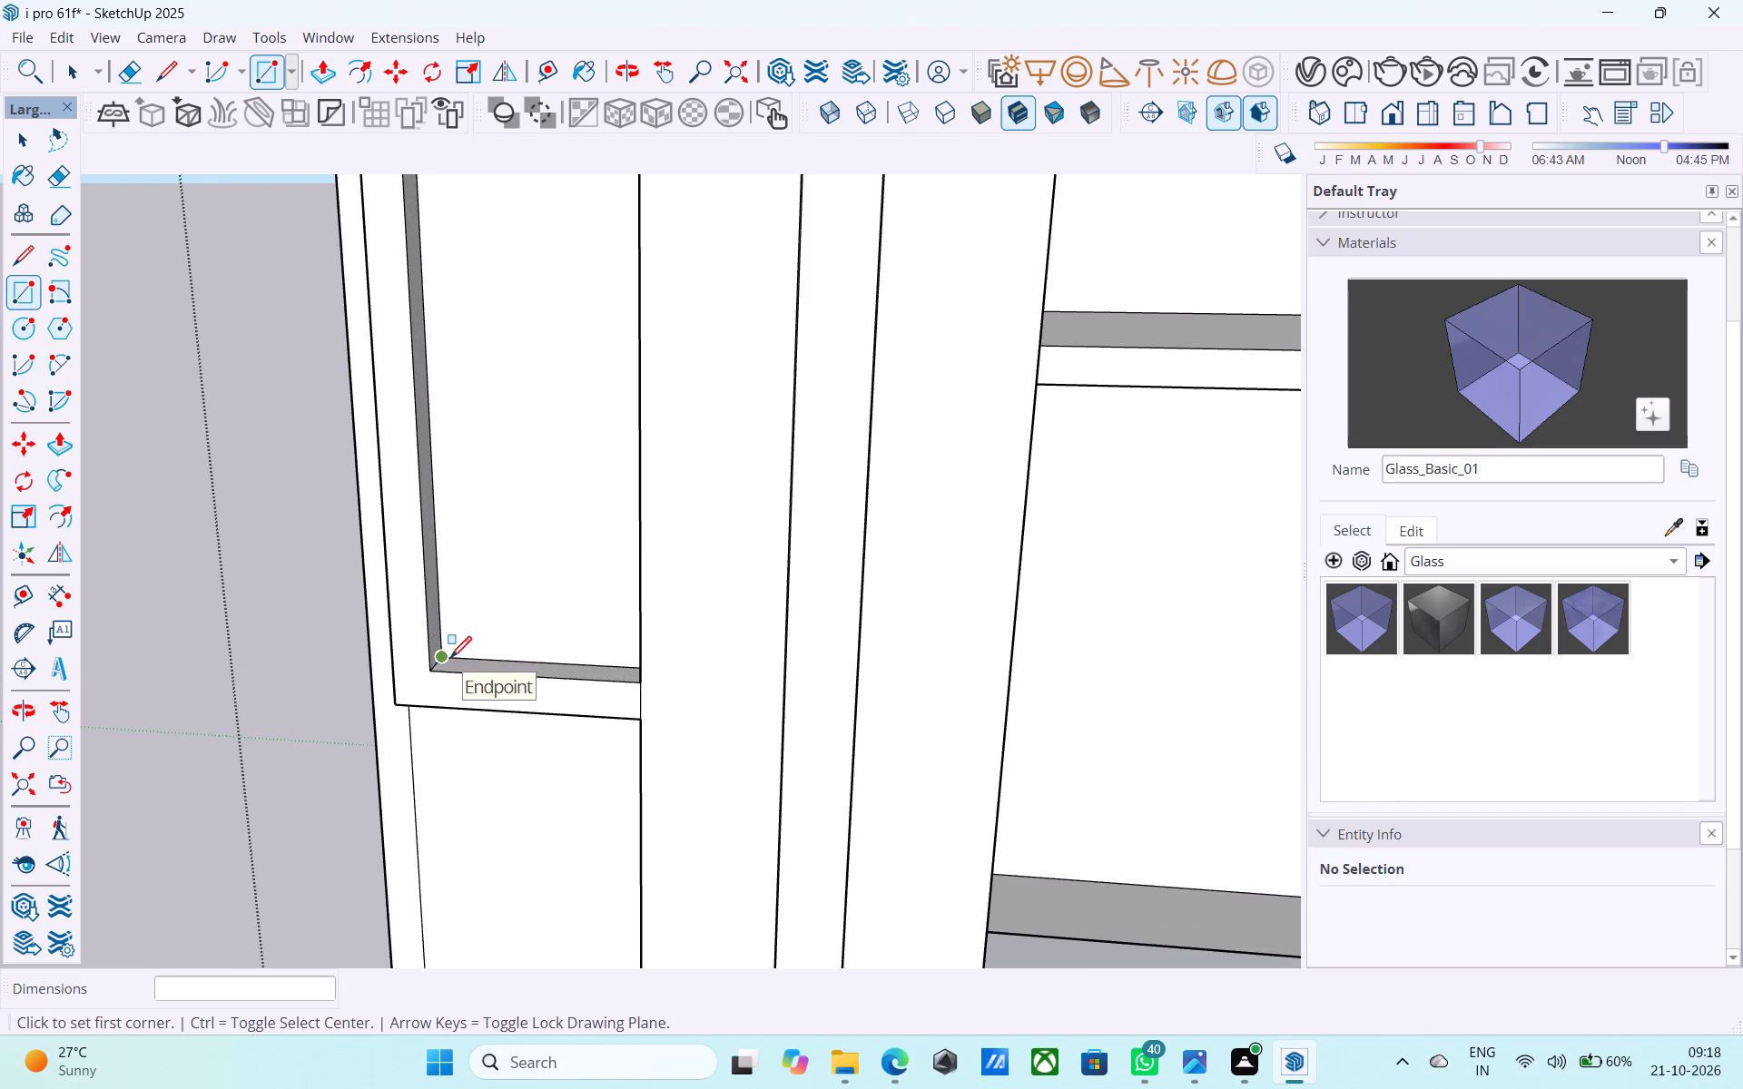
left_click(448, 659)
middle_click_drag(665, 343, 676, 323)
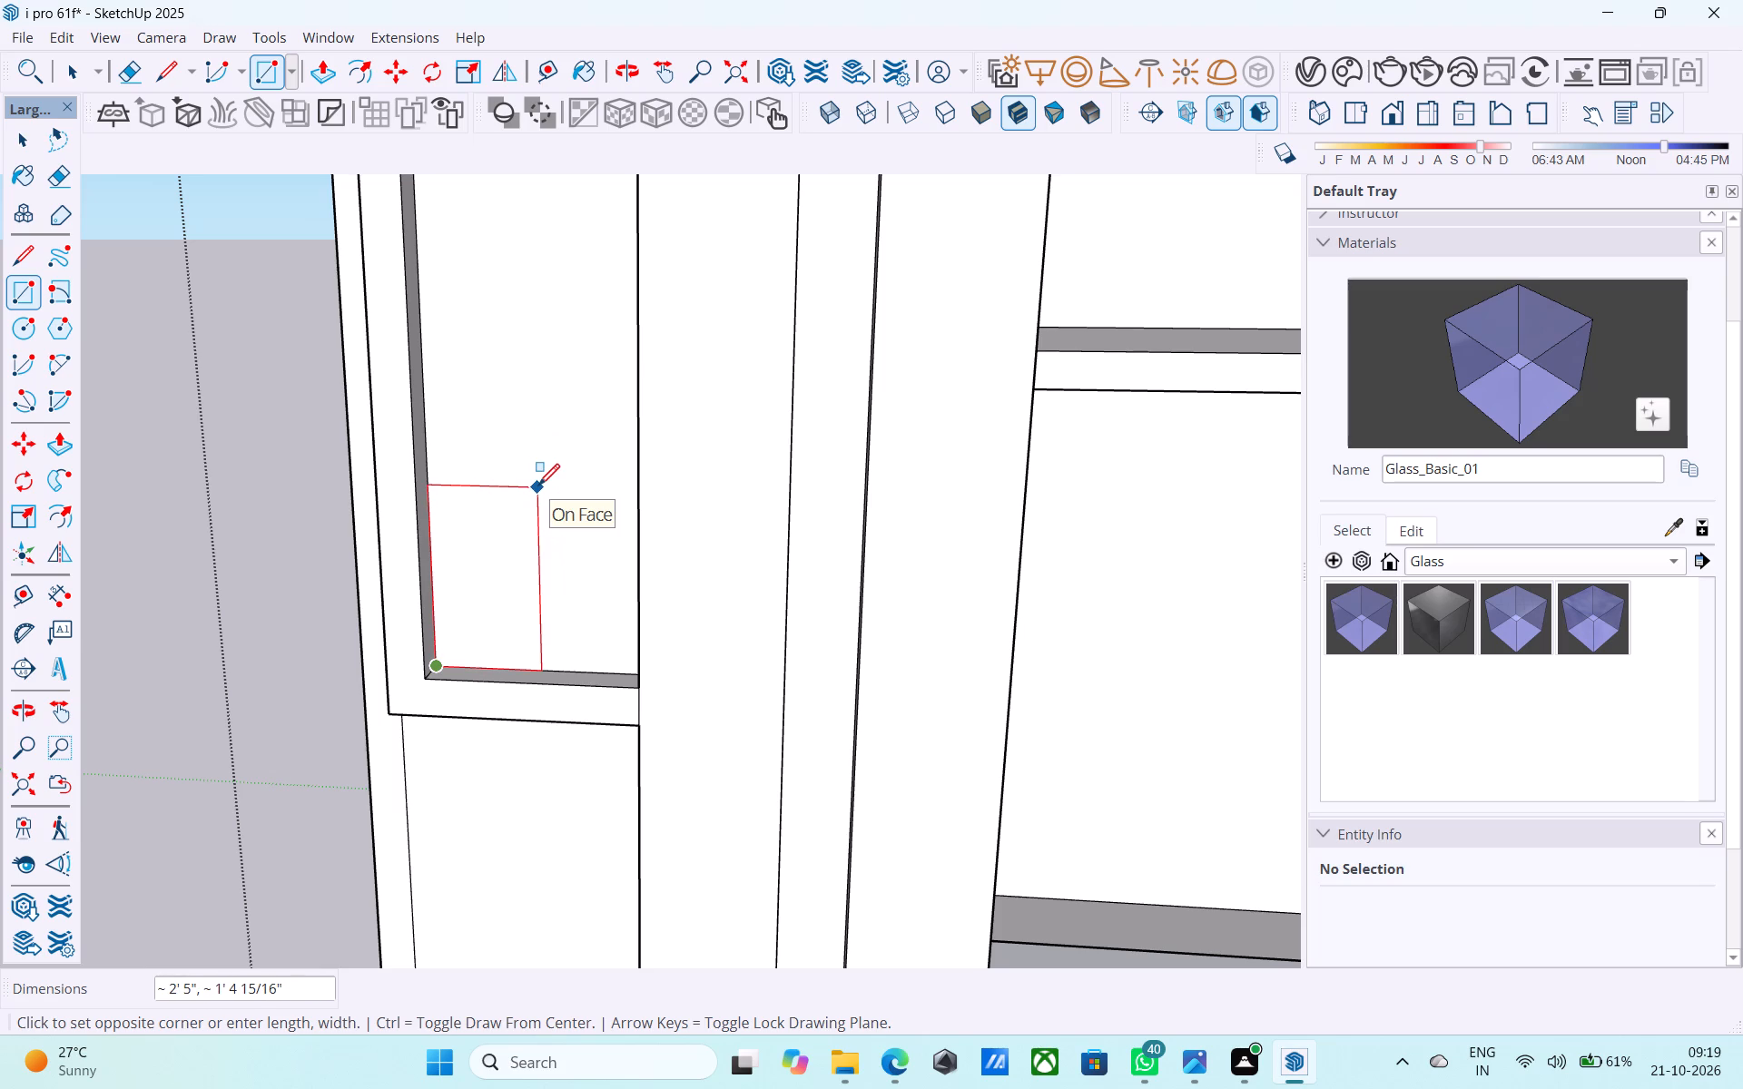
type("2',2'")
key("Return")
key("space")
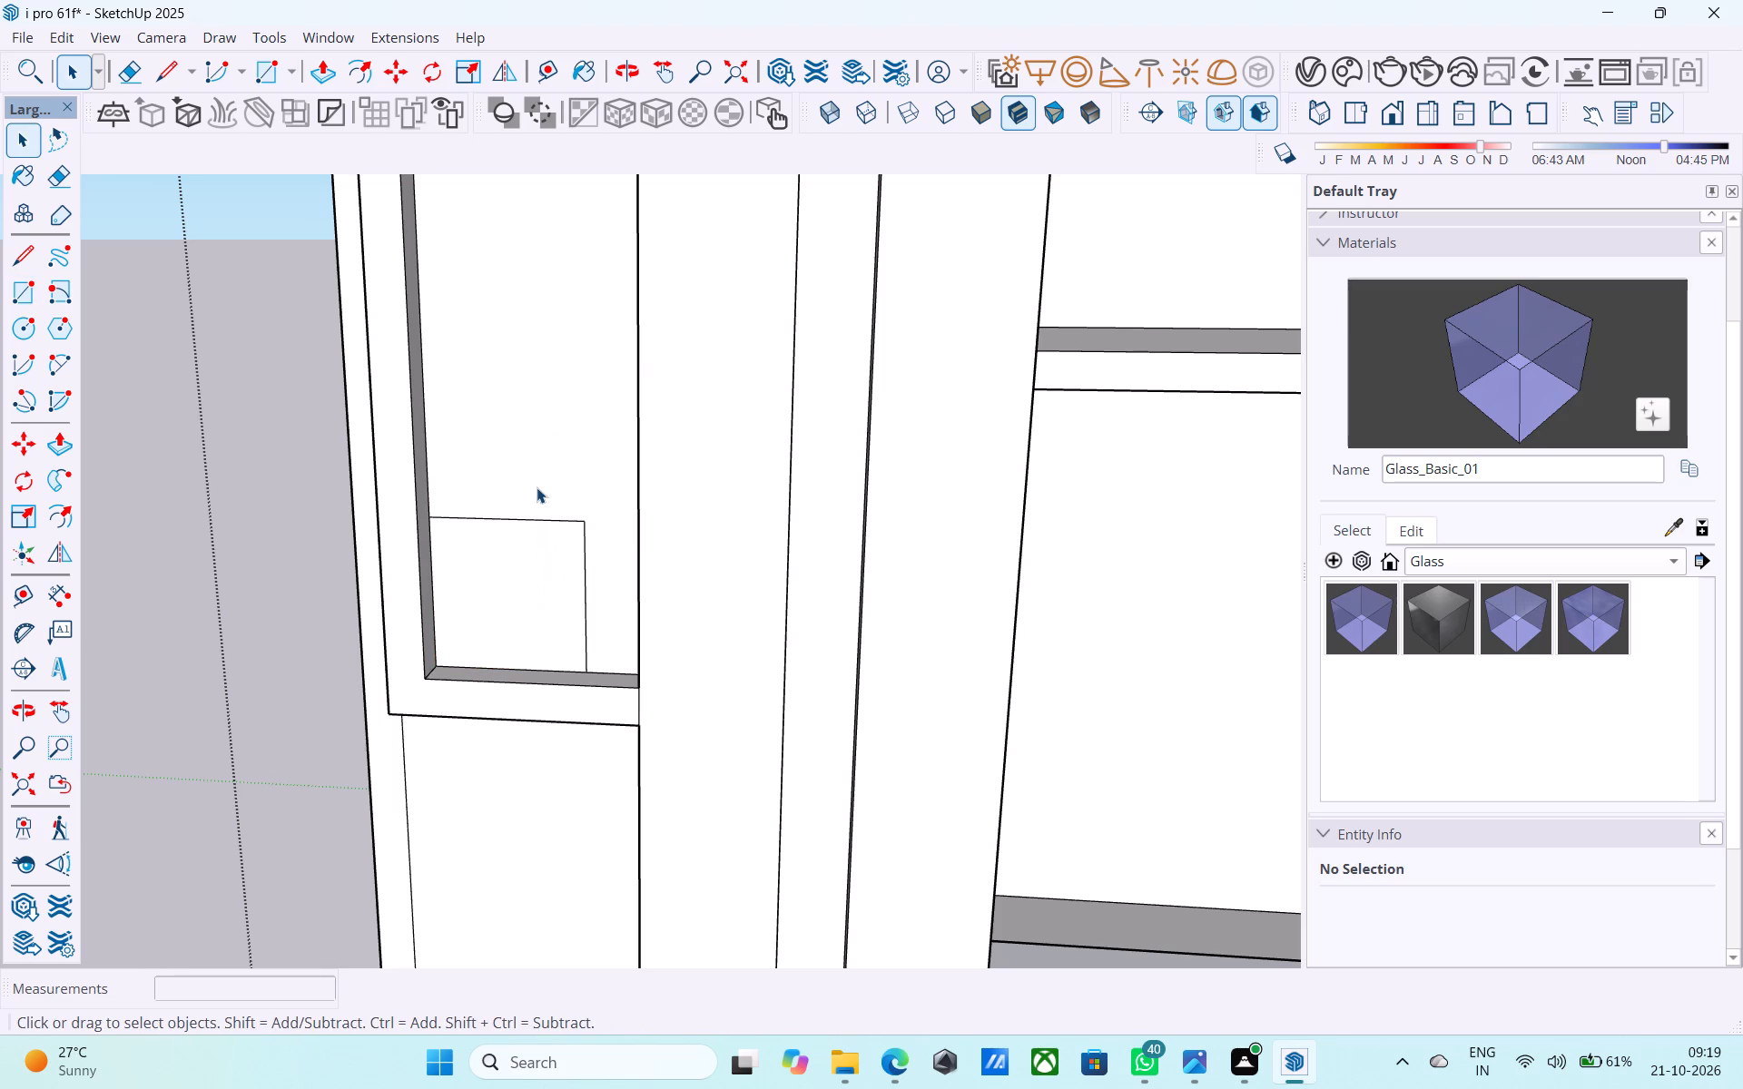
Offset the outline of the lower square on the framed panel inward by 2".
left_click(504, 575)
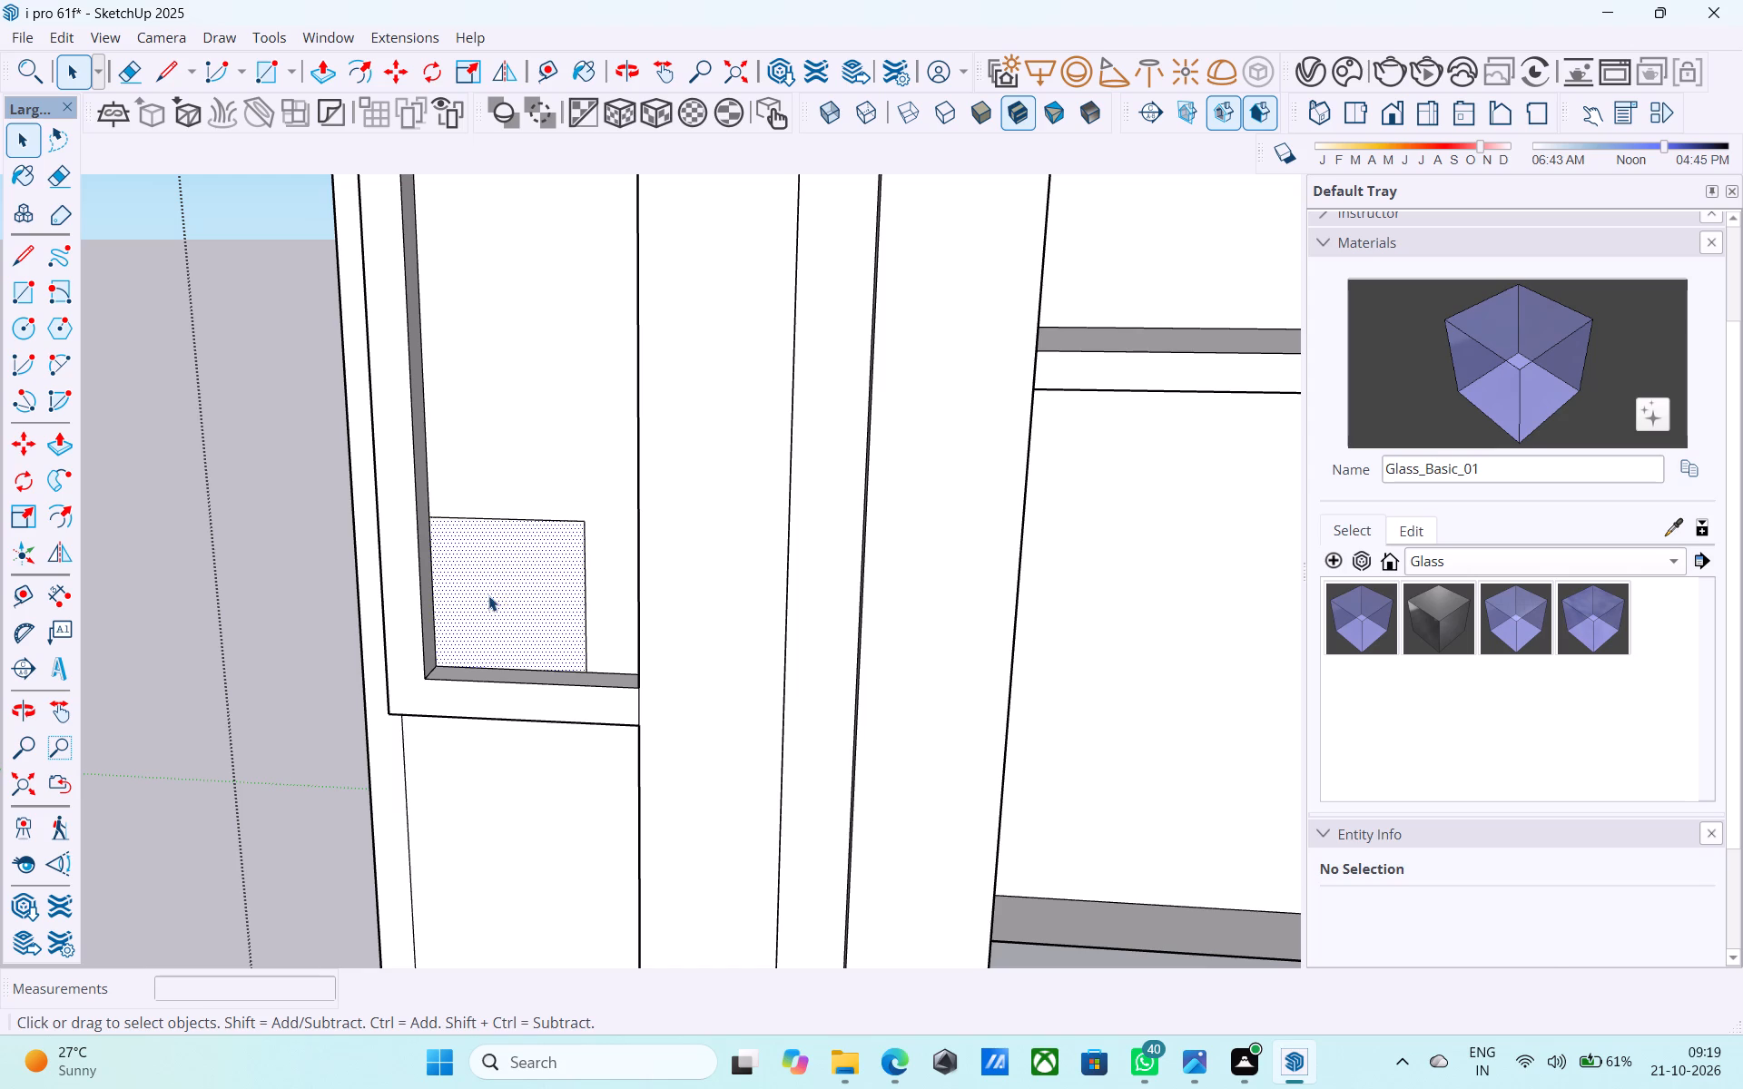
key("f")
left_click(500, 570)
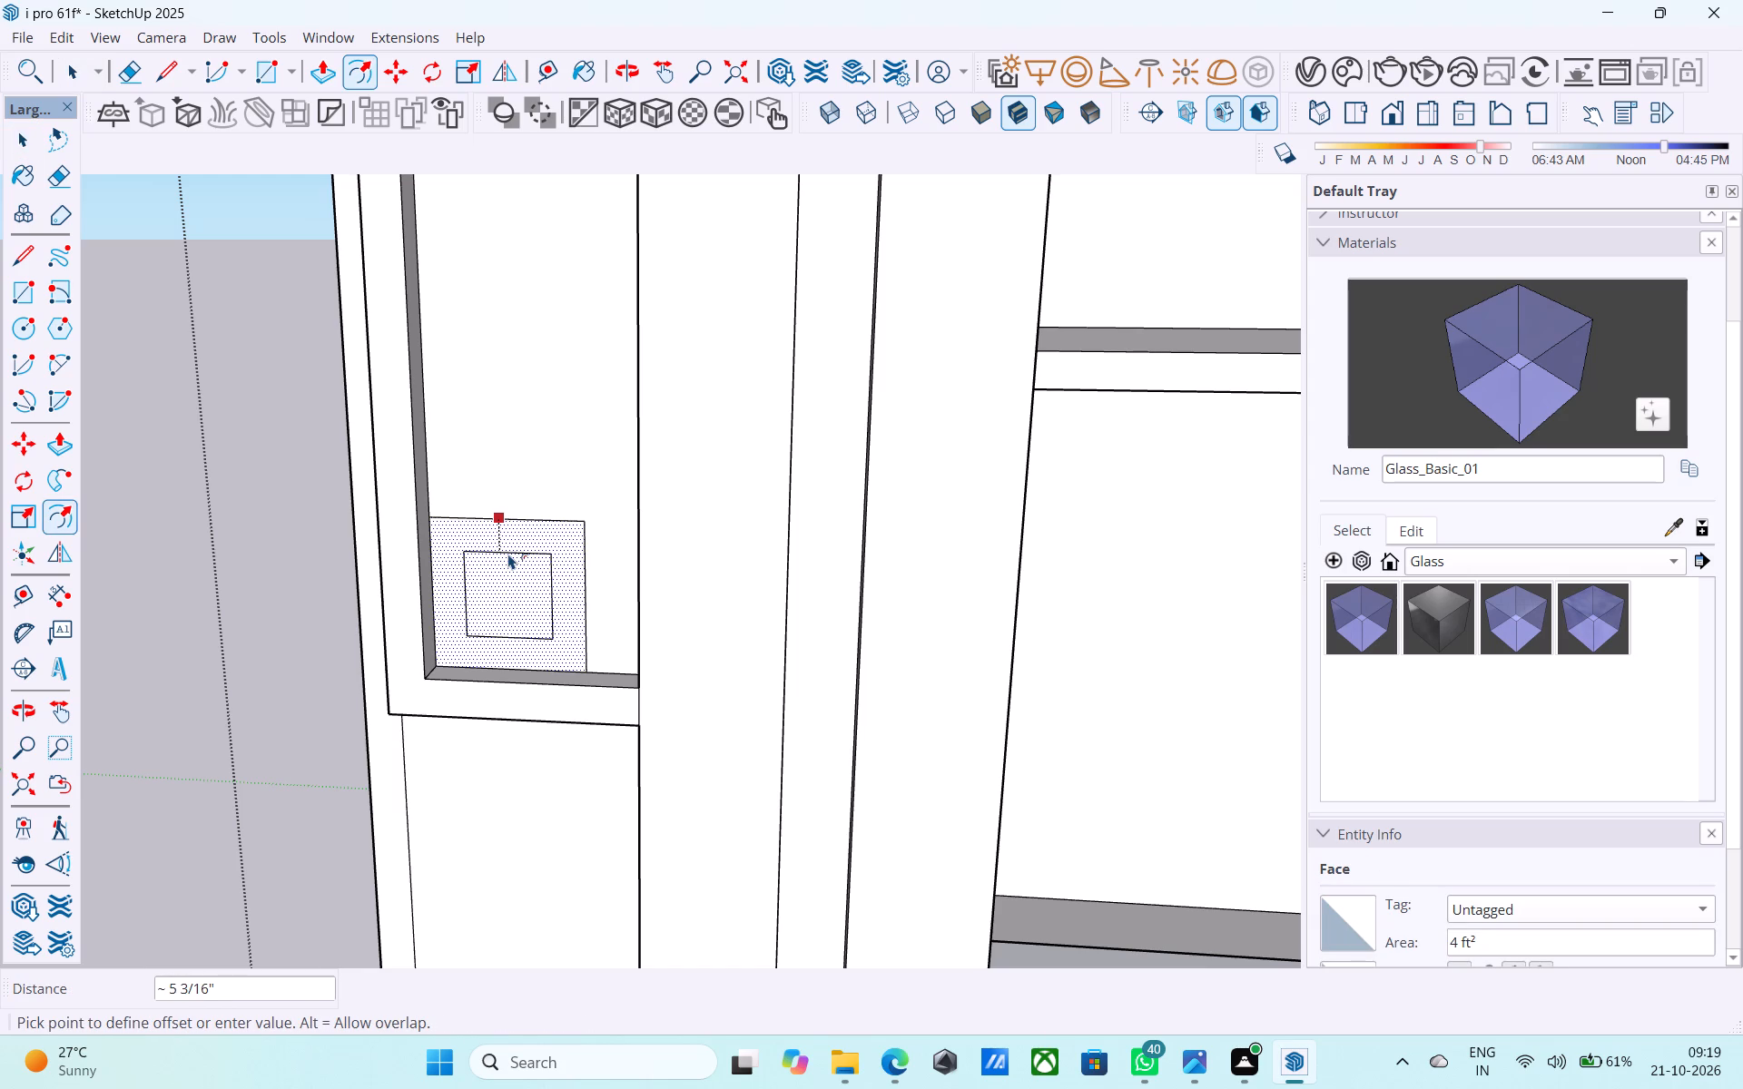
type("2\"")
key("Return")
key("space")
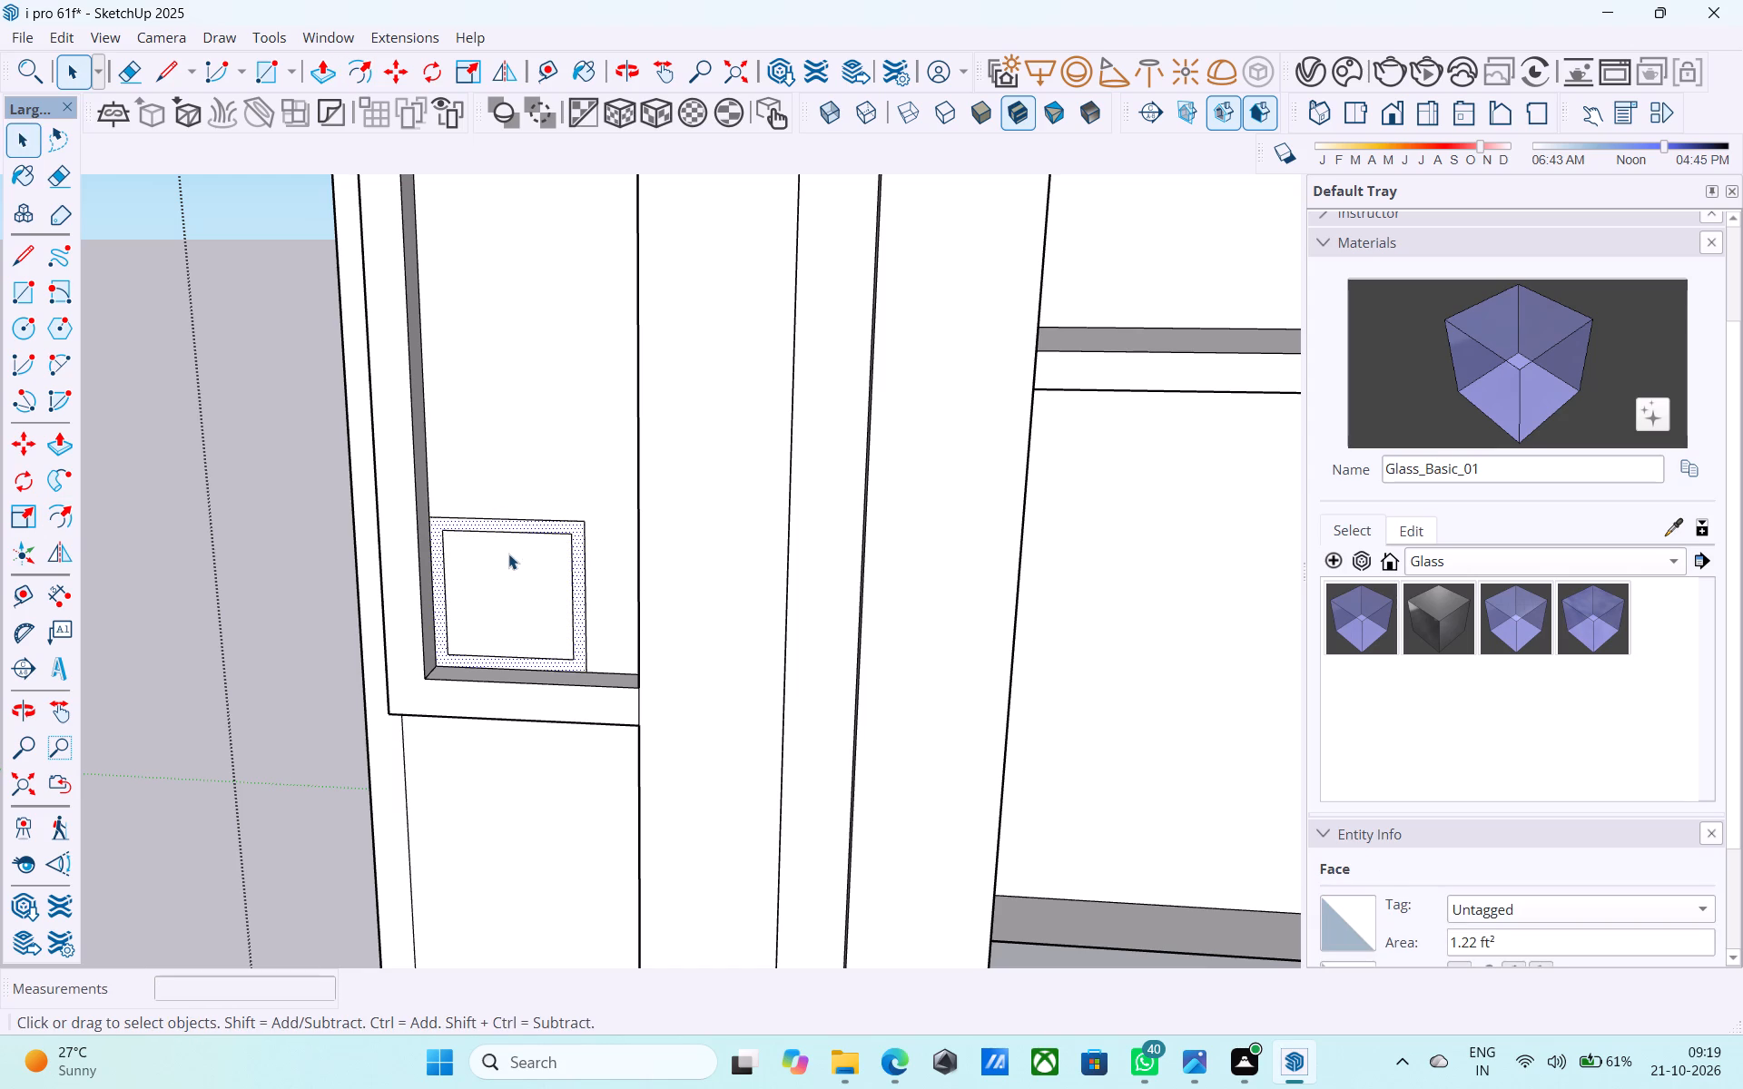
Offset the outline of the upper square on the framed panel inward by 2".
scroll(409, 652, "down", 10)
scroll(472, 329, "up", 5)
left_click(409, 340)
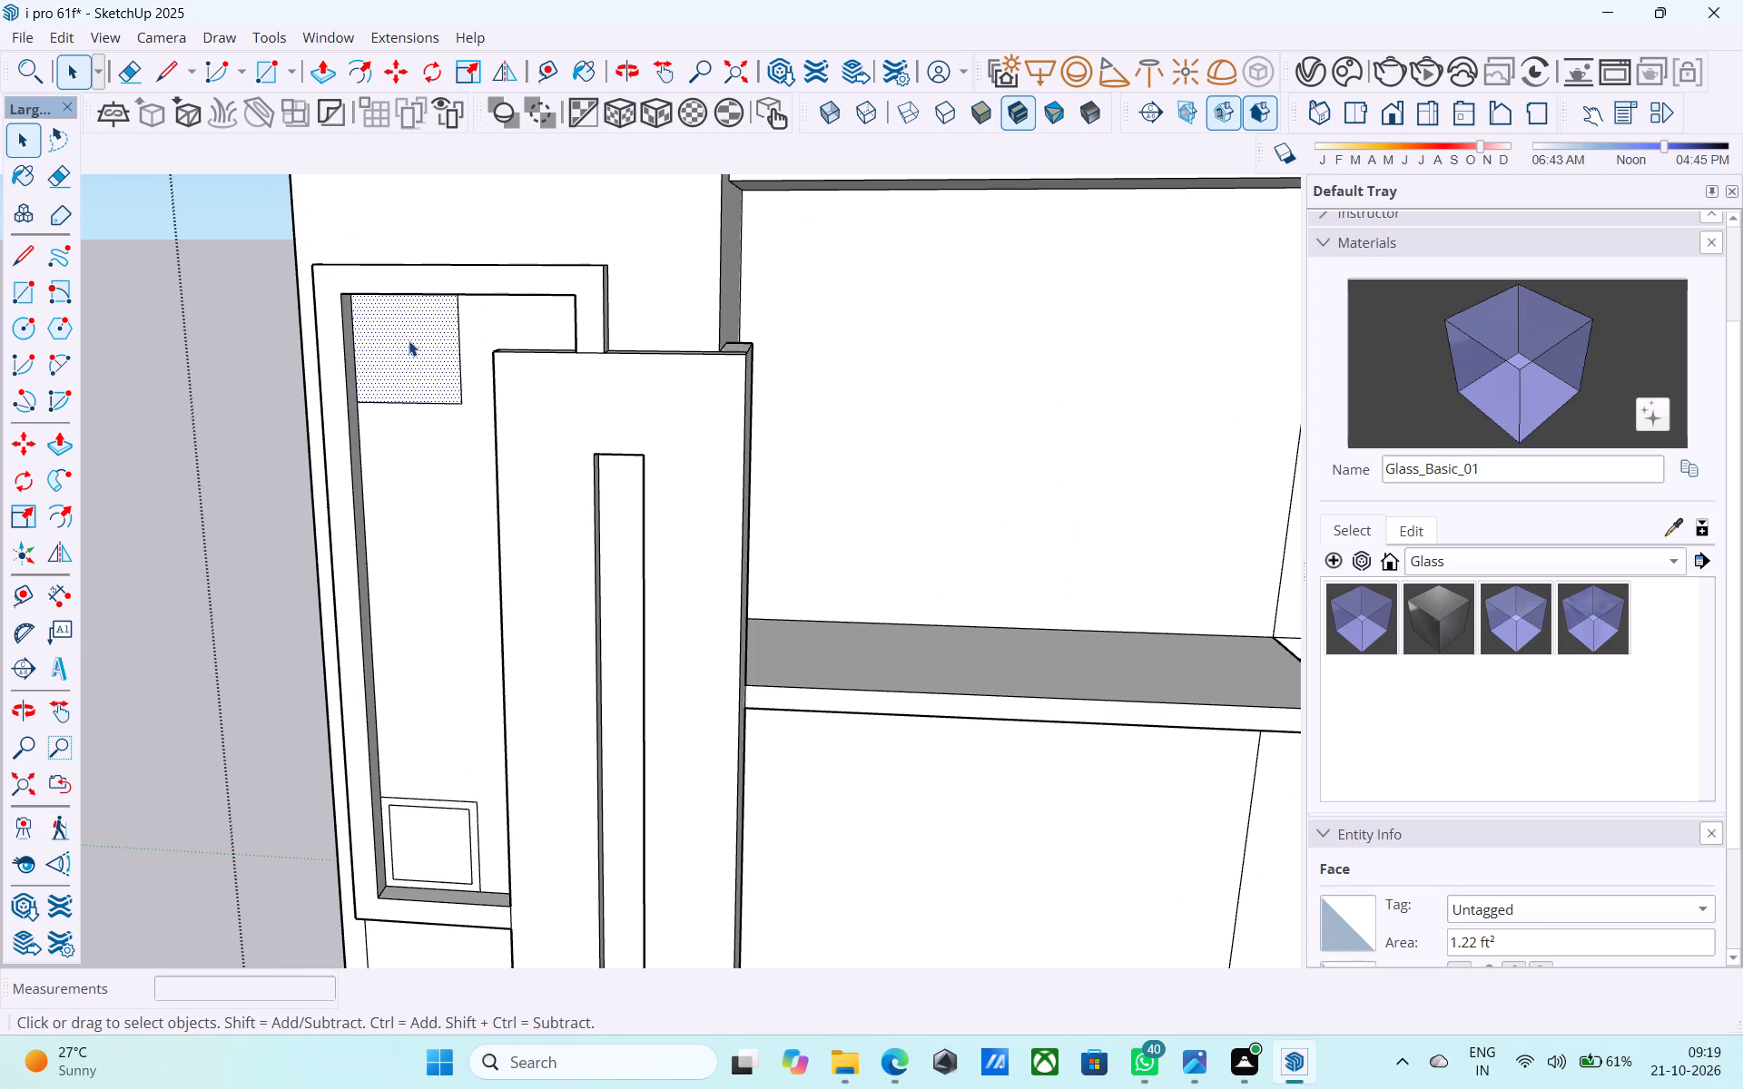
key("f")
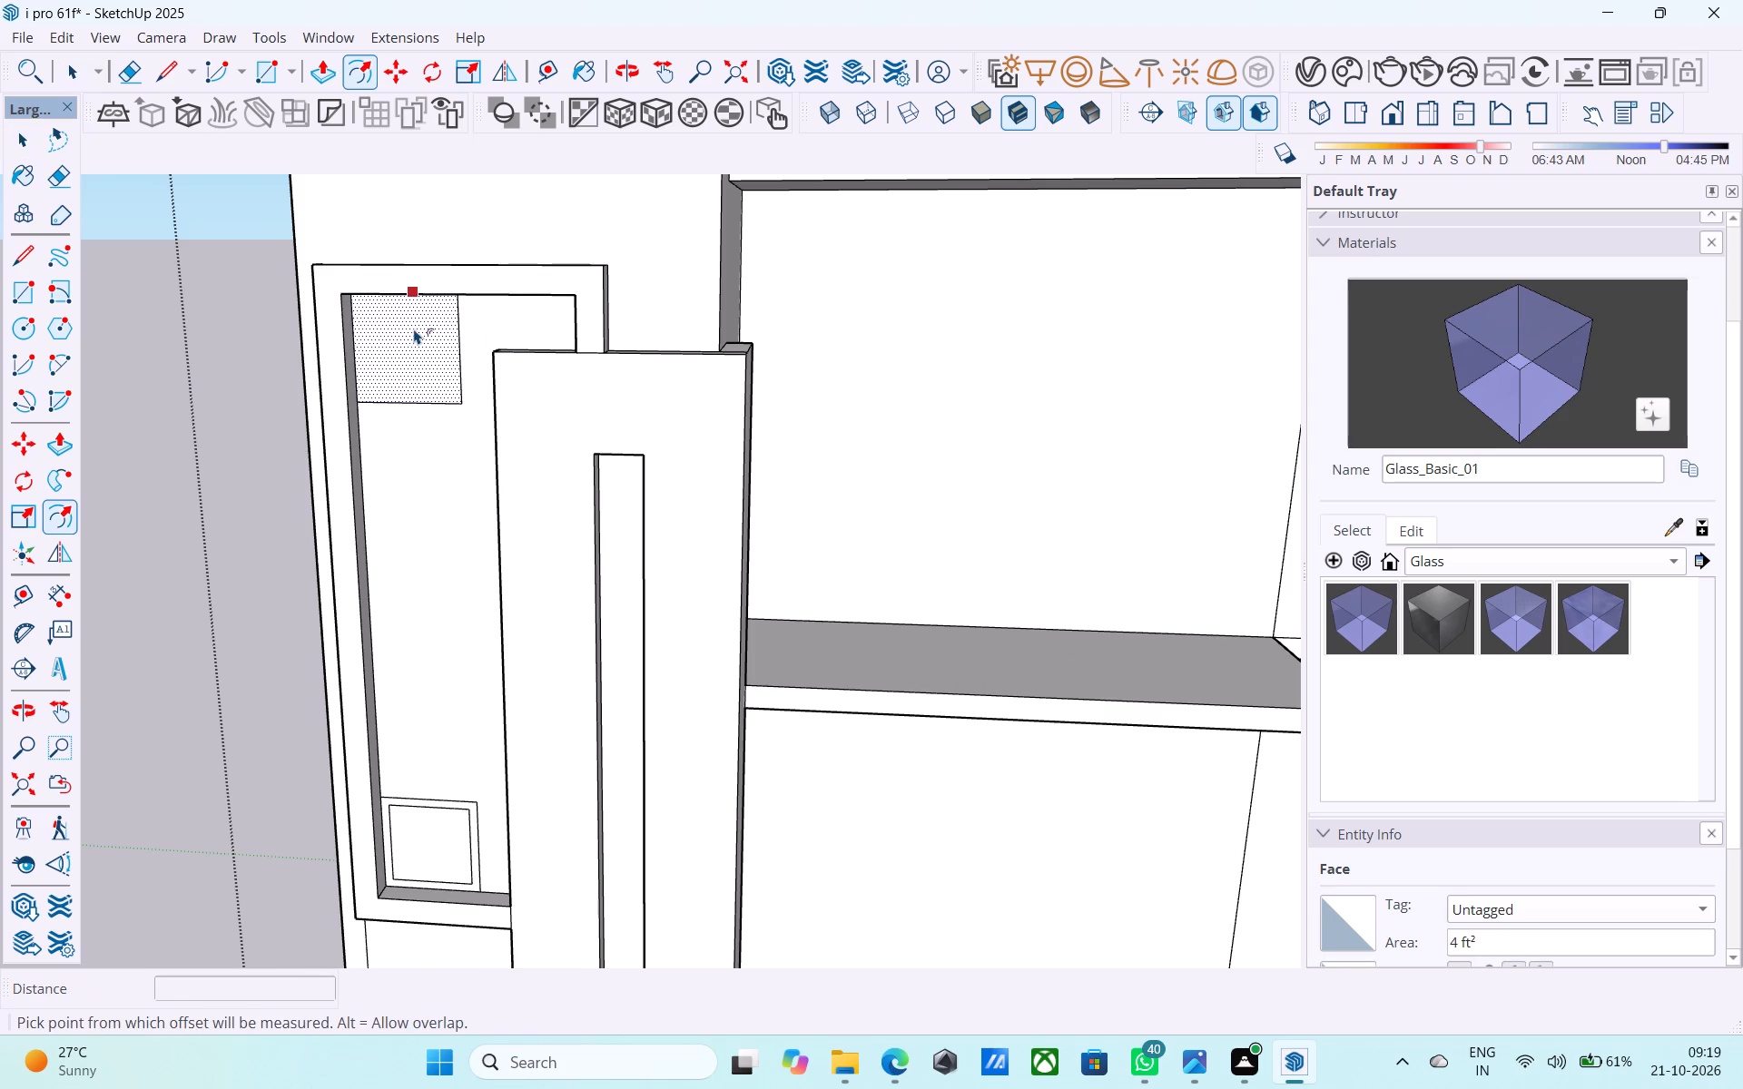
left_click(414, 329)
type("2\"")
key("Return")
key("space")
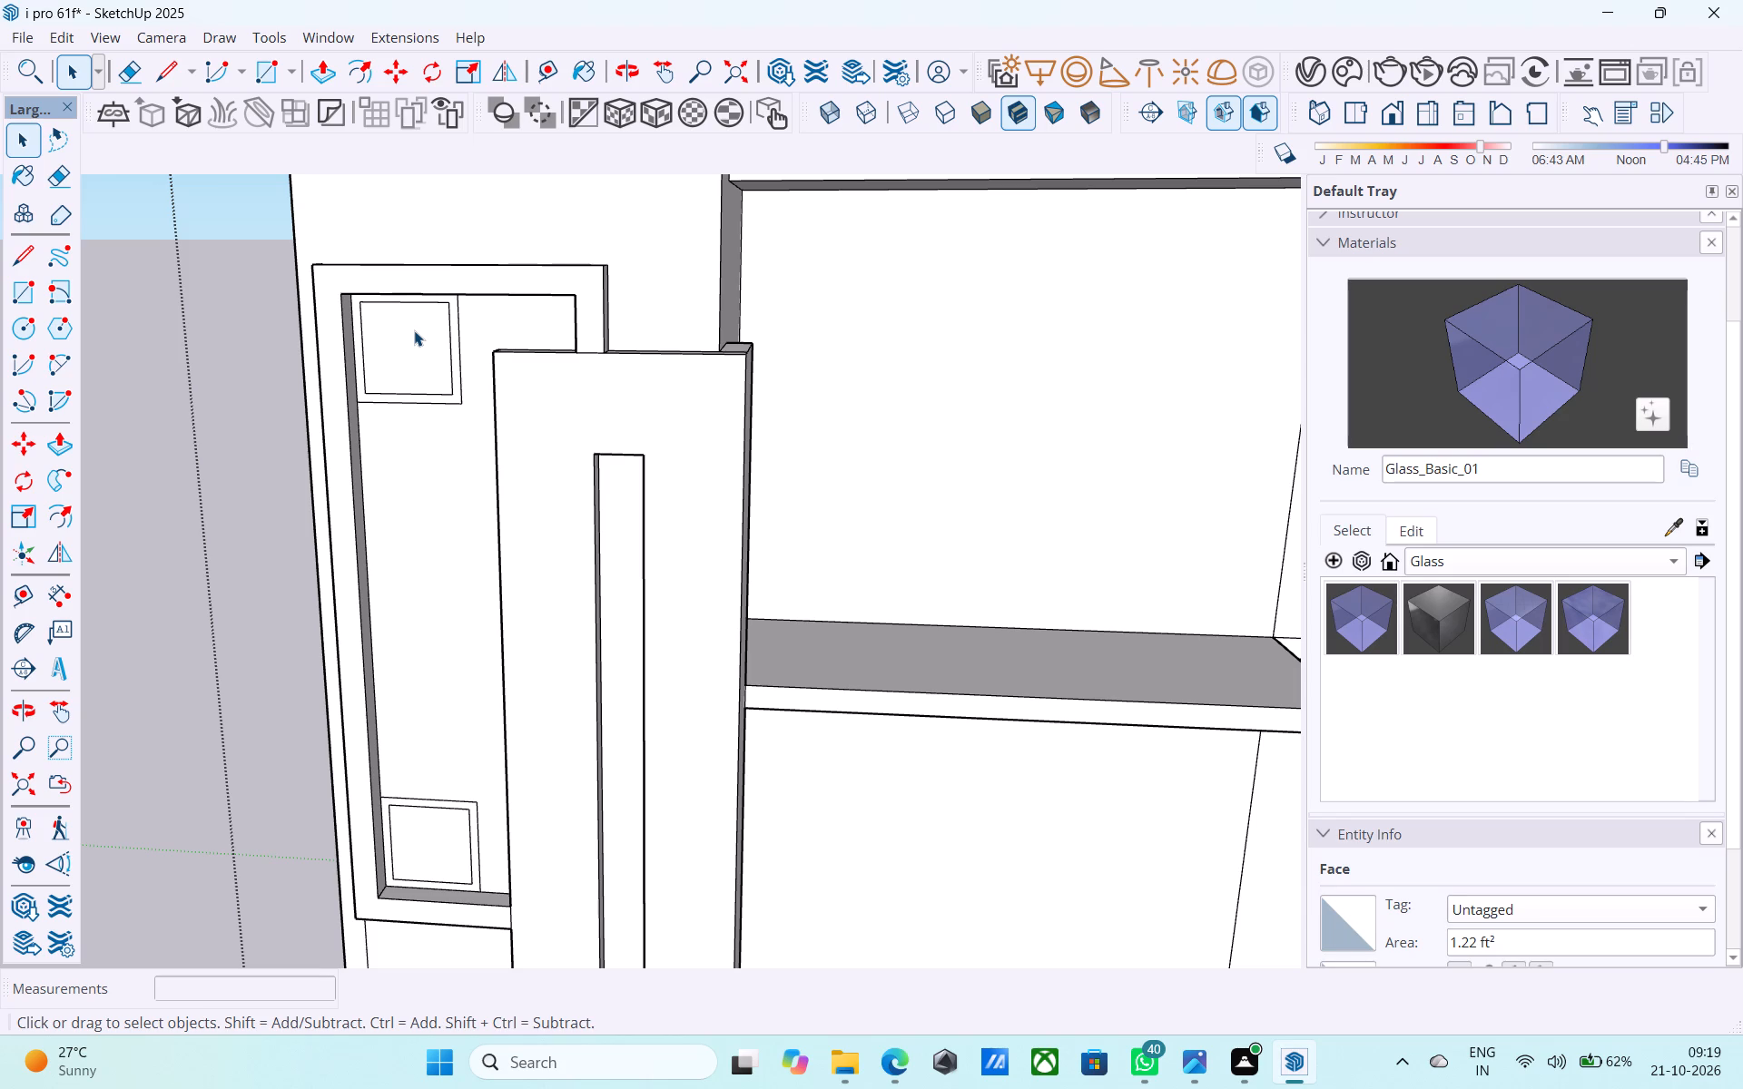
Examine the whole building from the front, side and above, including the two bordered squares on the framed panel.
scroll(1160, 703, "up", 1)
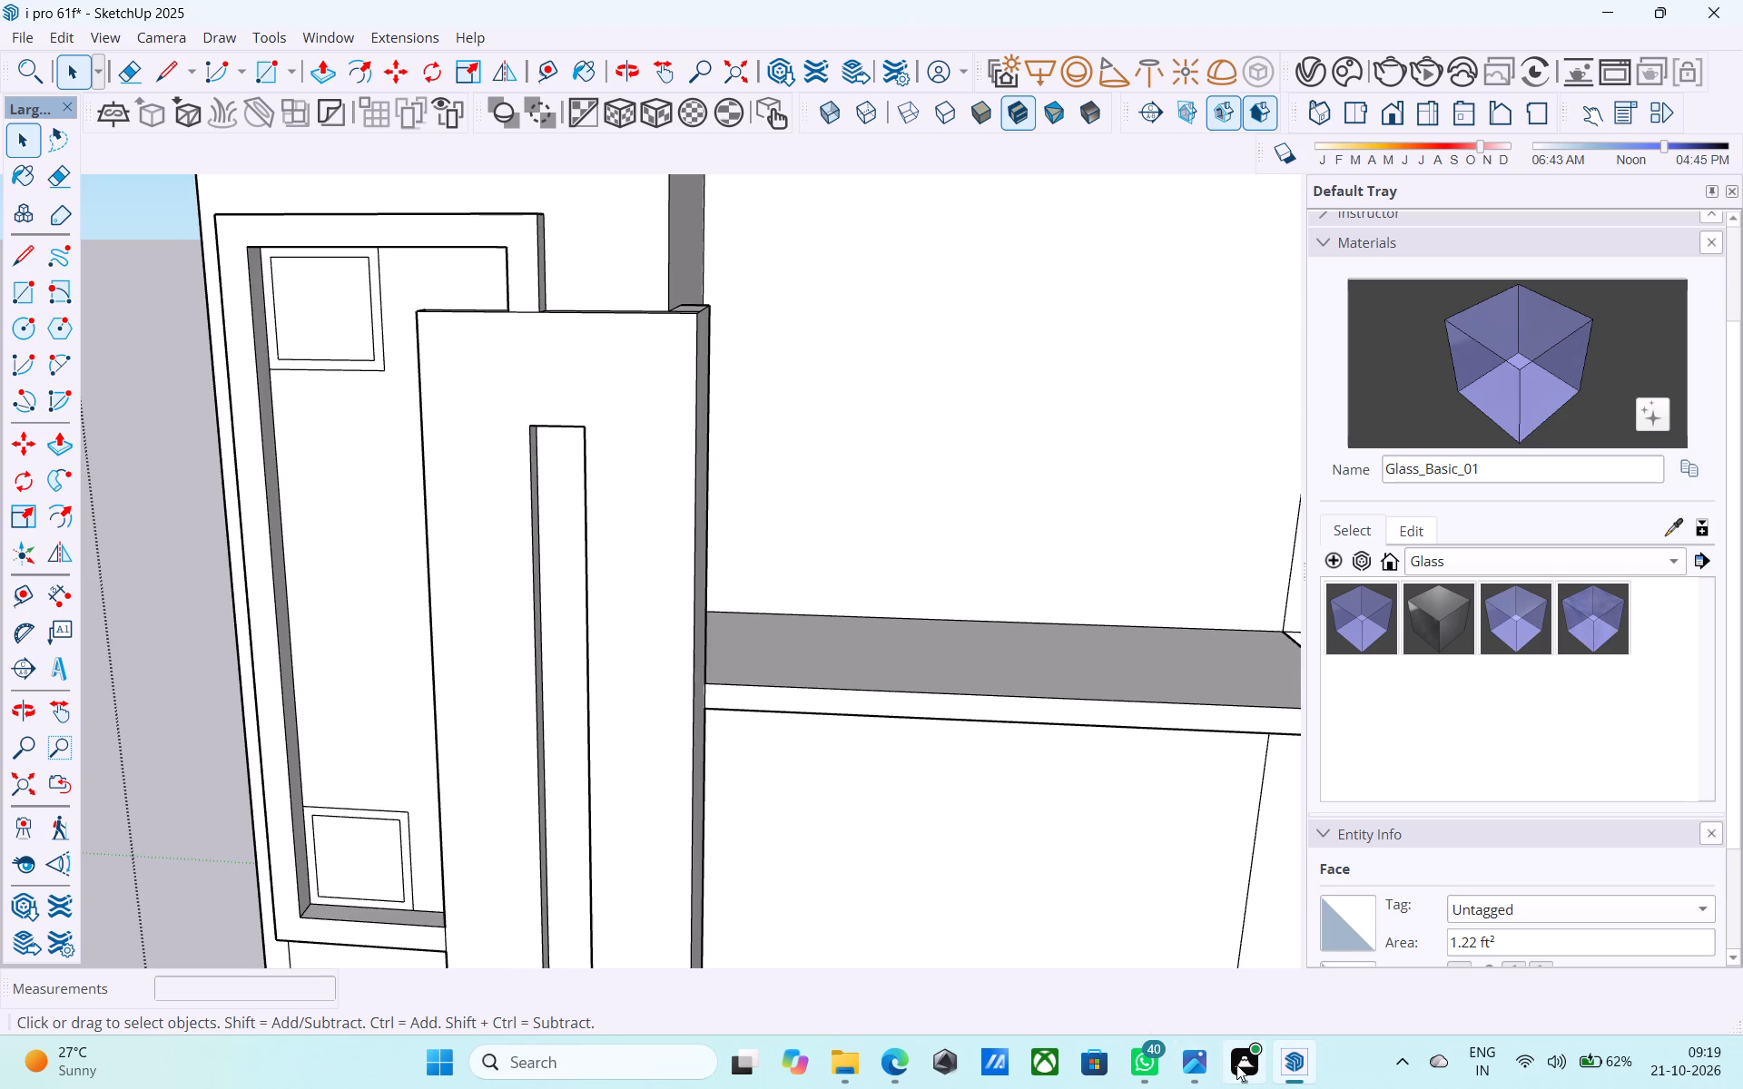
scroll(837, 692, "down", 9)
middle_click_drag(803, 716, 791, 678)
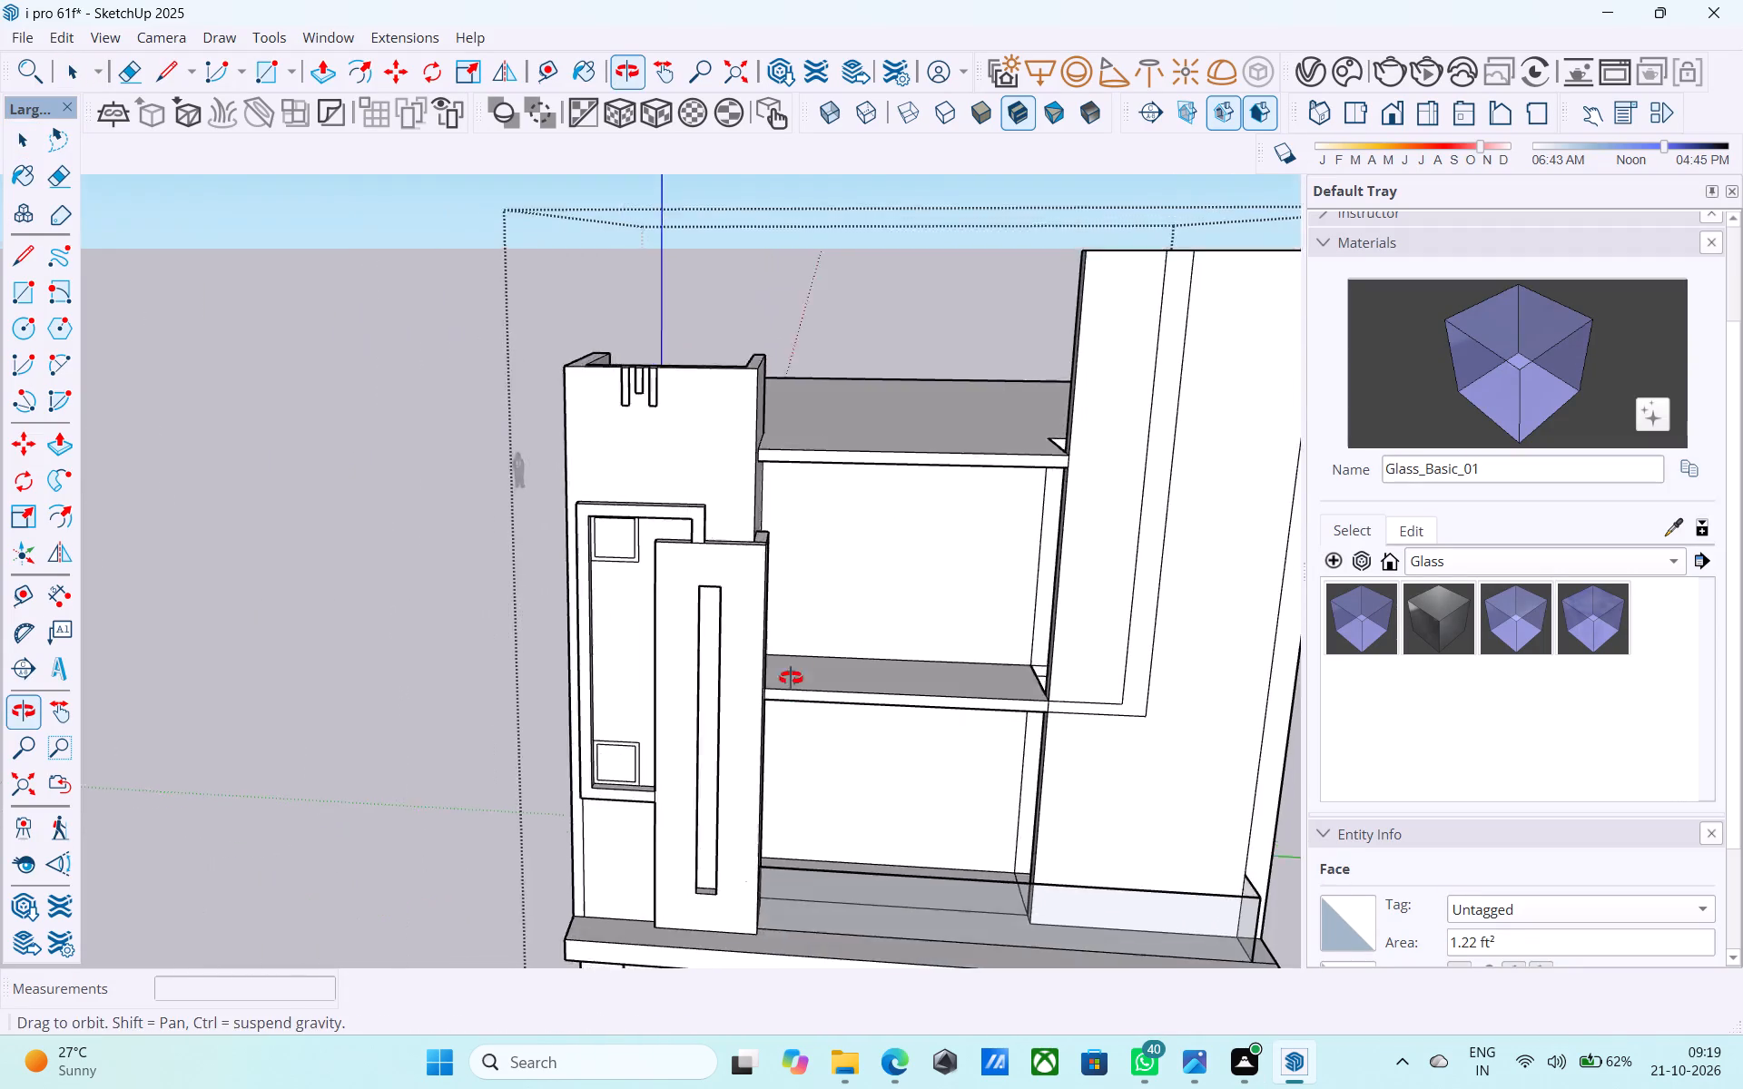
middle_click_drag(791, 678, 787, 652)
scroll(532, 637, "down", 5)
middle_click_drag(486, 688, 426, 659)
middle_click_drag(704, 603, 434, 609)
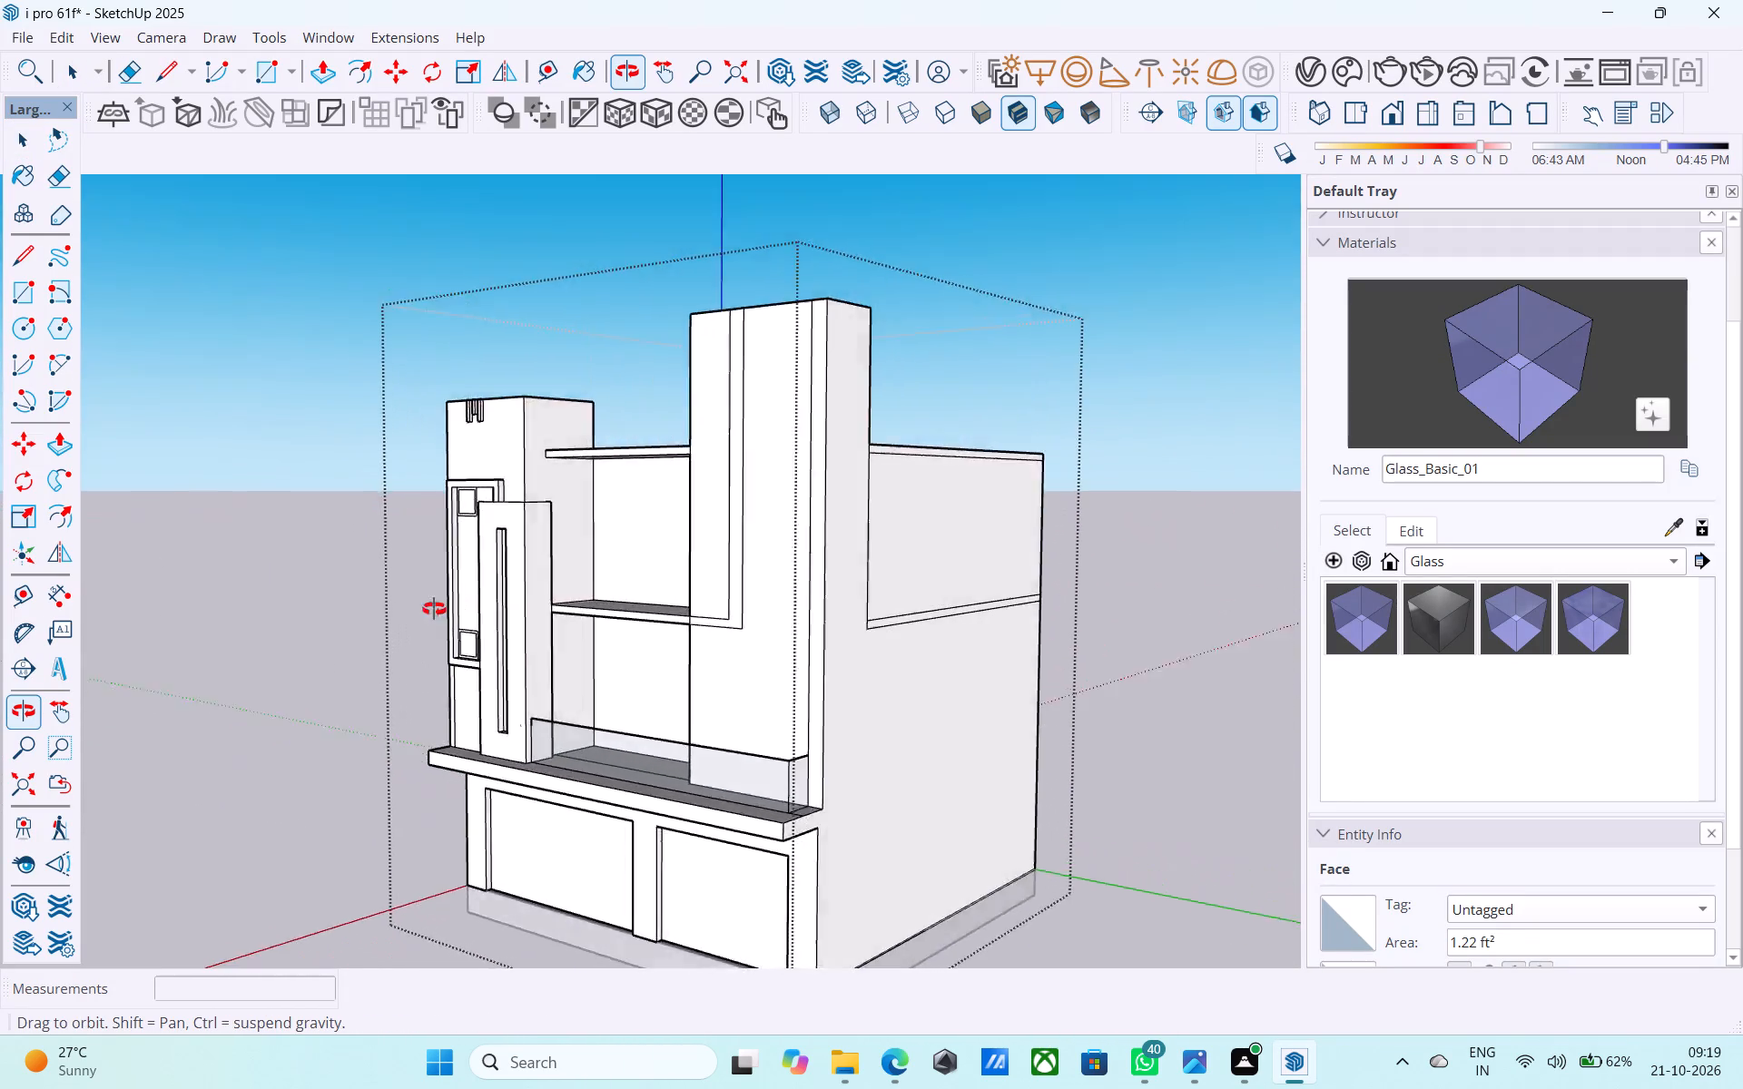
middle_click_drag(434, 609, 603, 623)
scroll(553, 655, "down", 3)
middle_click_drag(546, 655, 583, 643)
scroll(706, 587, "up", 3)
middle_click_drag(689, 612, 750, 614)
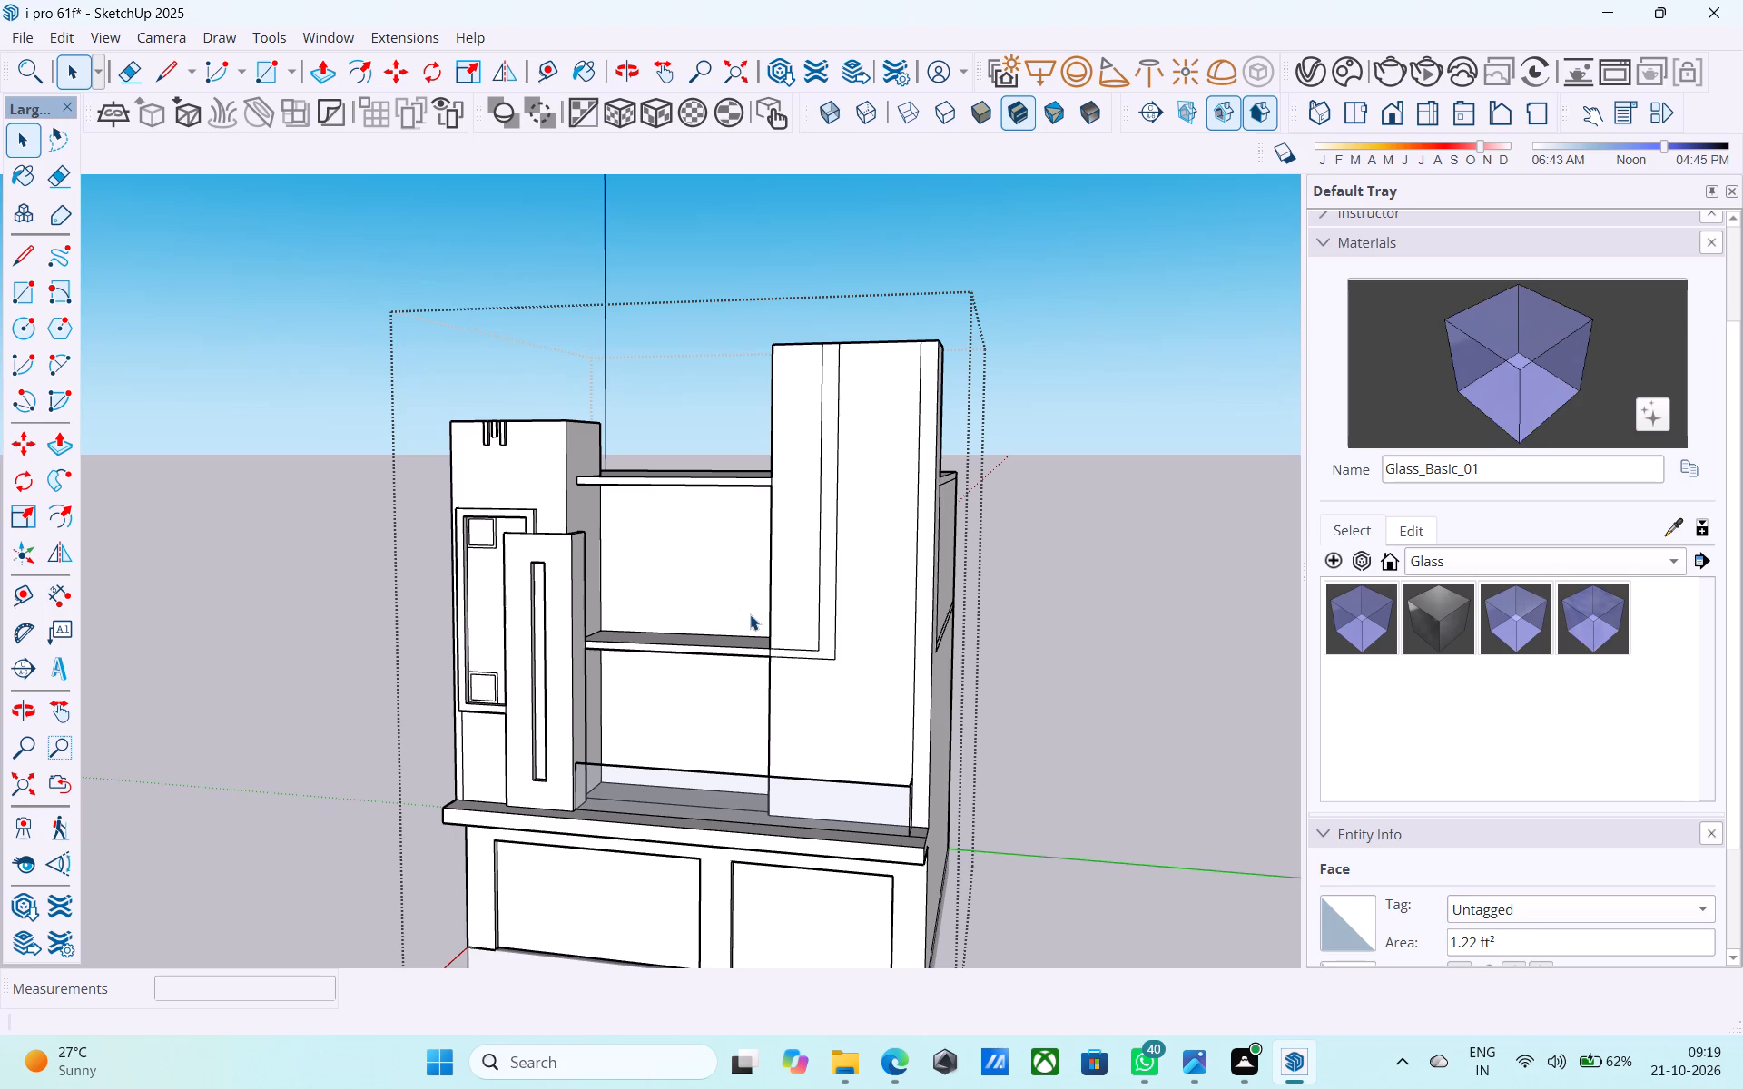
scroll(878, 595, "down", 4)
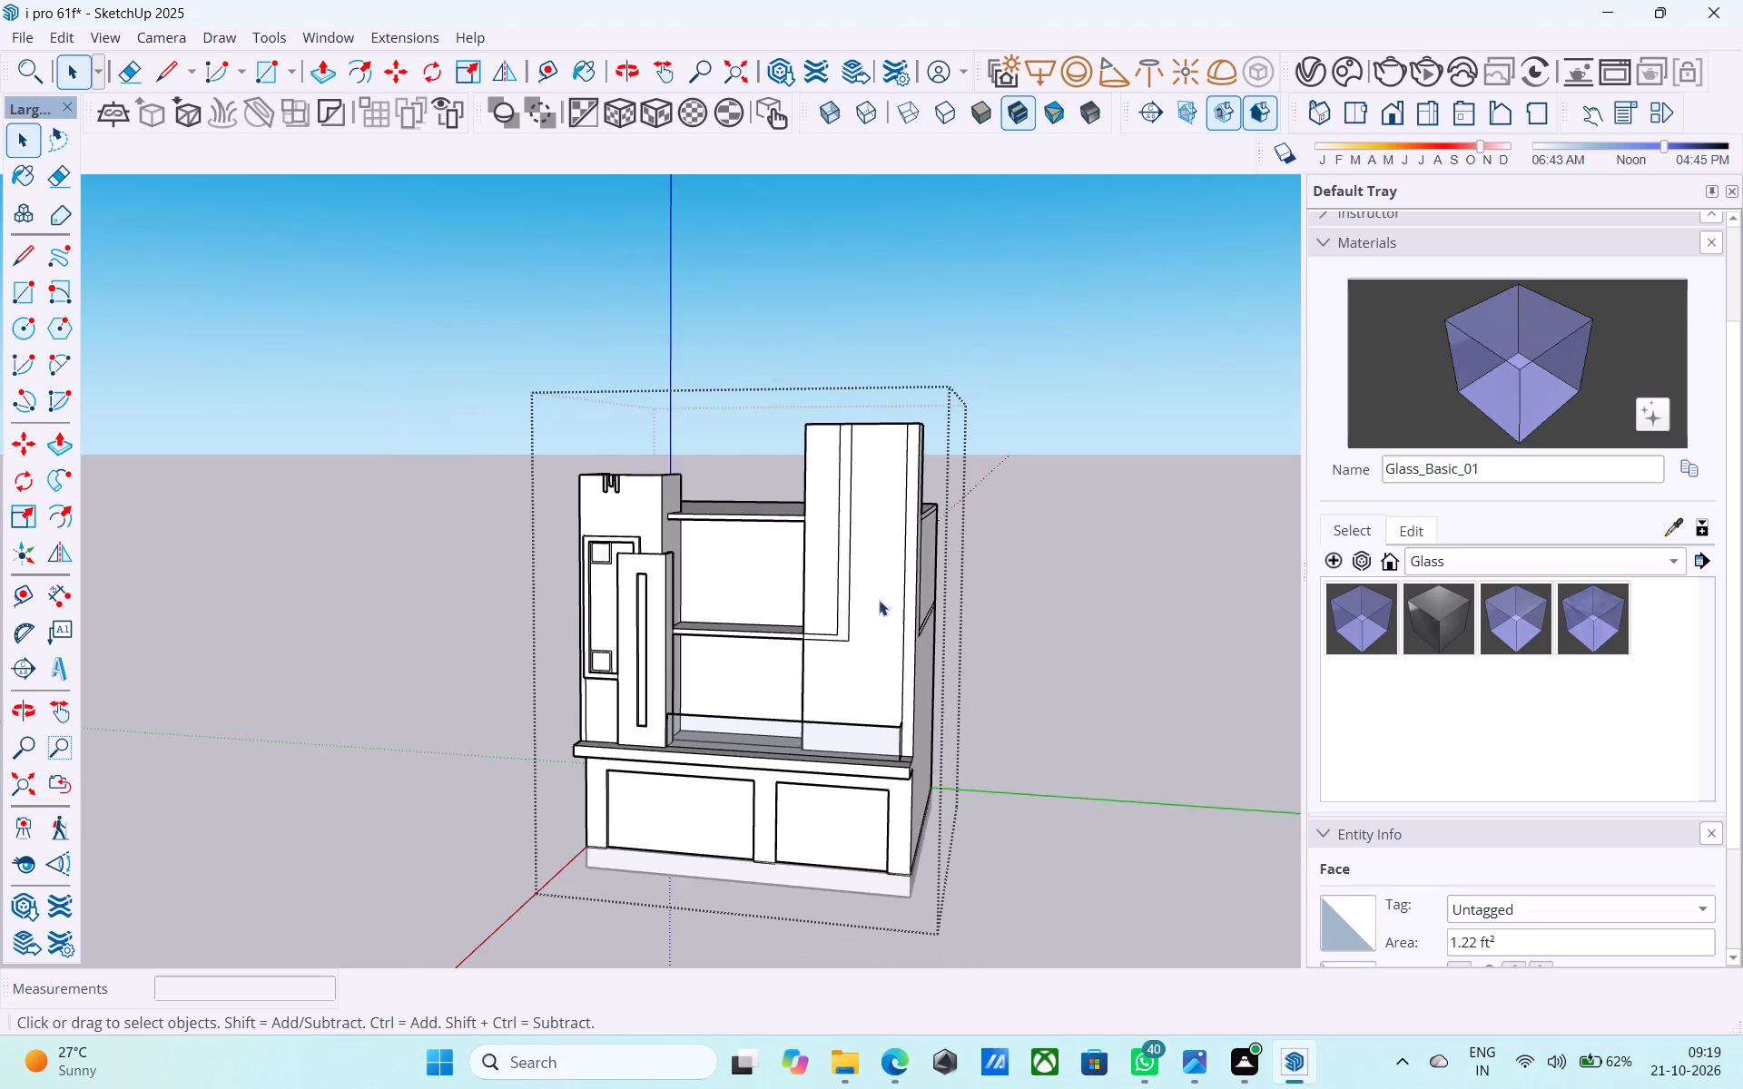
middle_click_drag(879, 599, 931, 679)
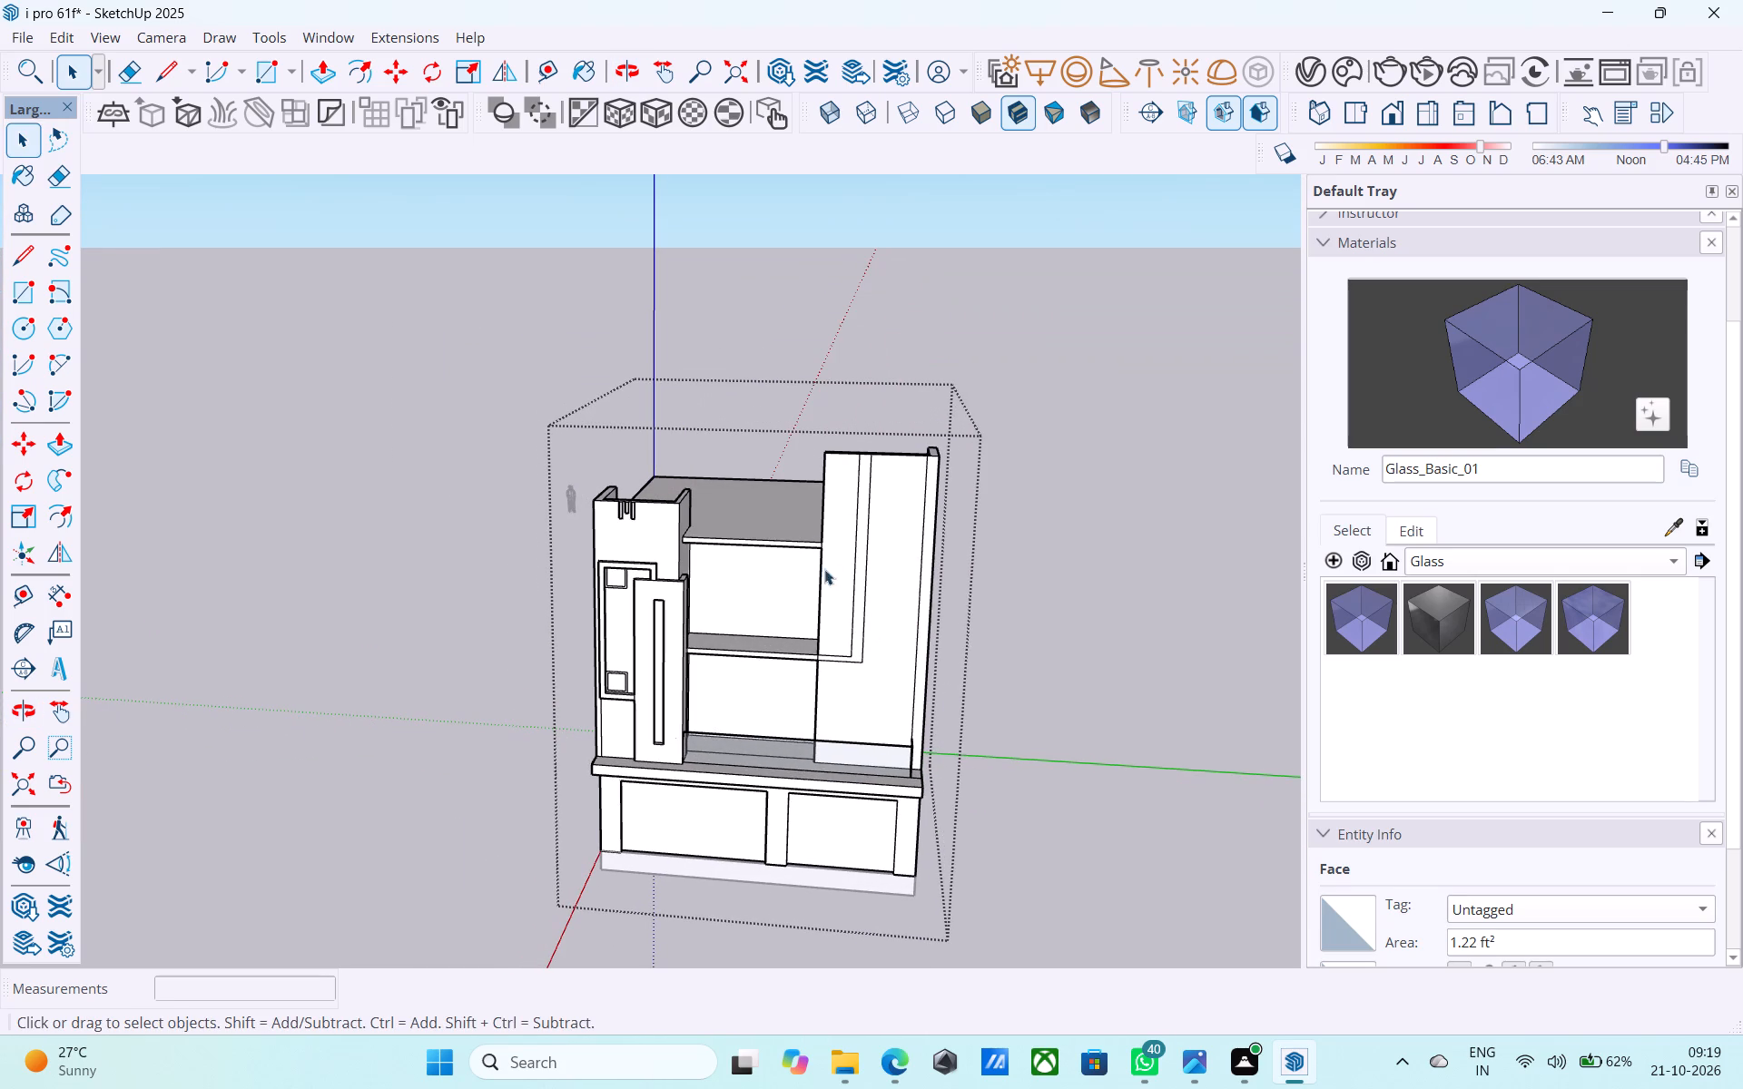
Draw two 4' lines across the tall wall, extending the upper slab's top and bottom edges to the outer vertical line.
scroll(802, 561, "up", 3)
middle_click(802, 558)
scroll(803, 557, "up", 10)
middle_click_drag(816, 544, 1015, 561)
middle_click_drag(993, 505, 970, 498)
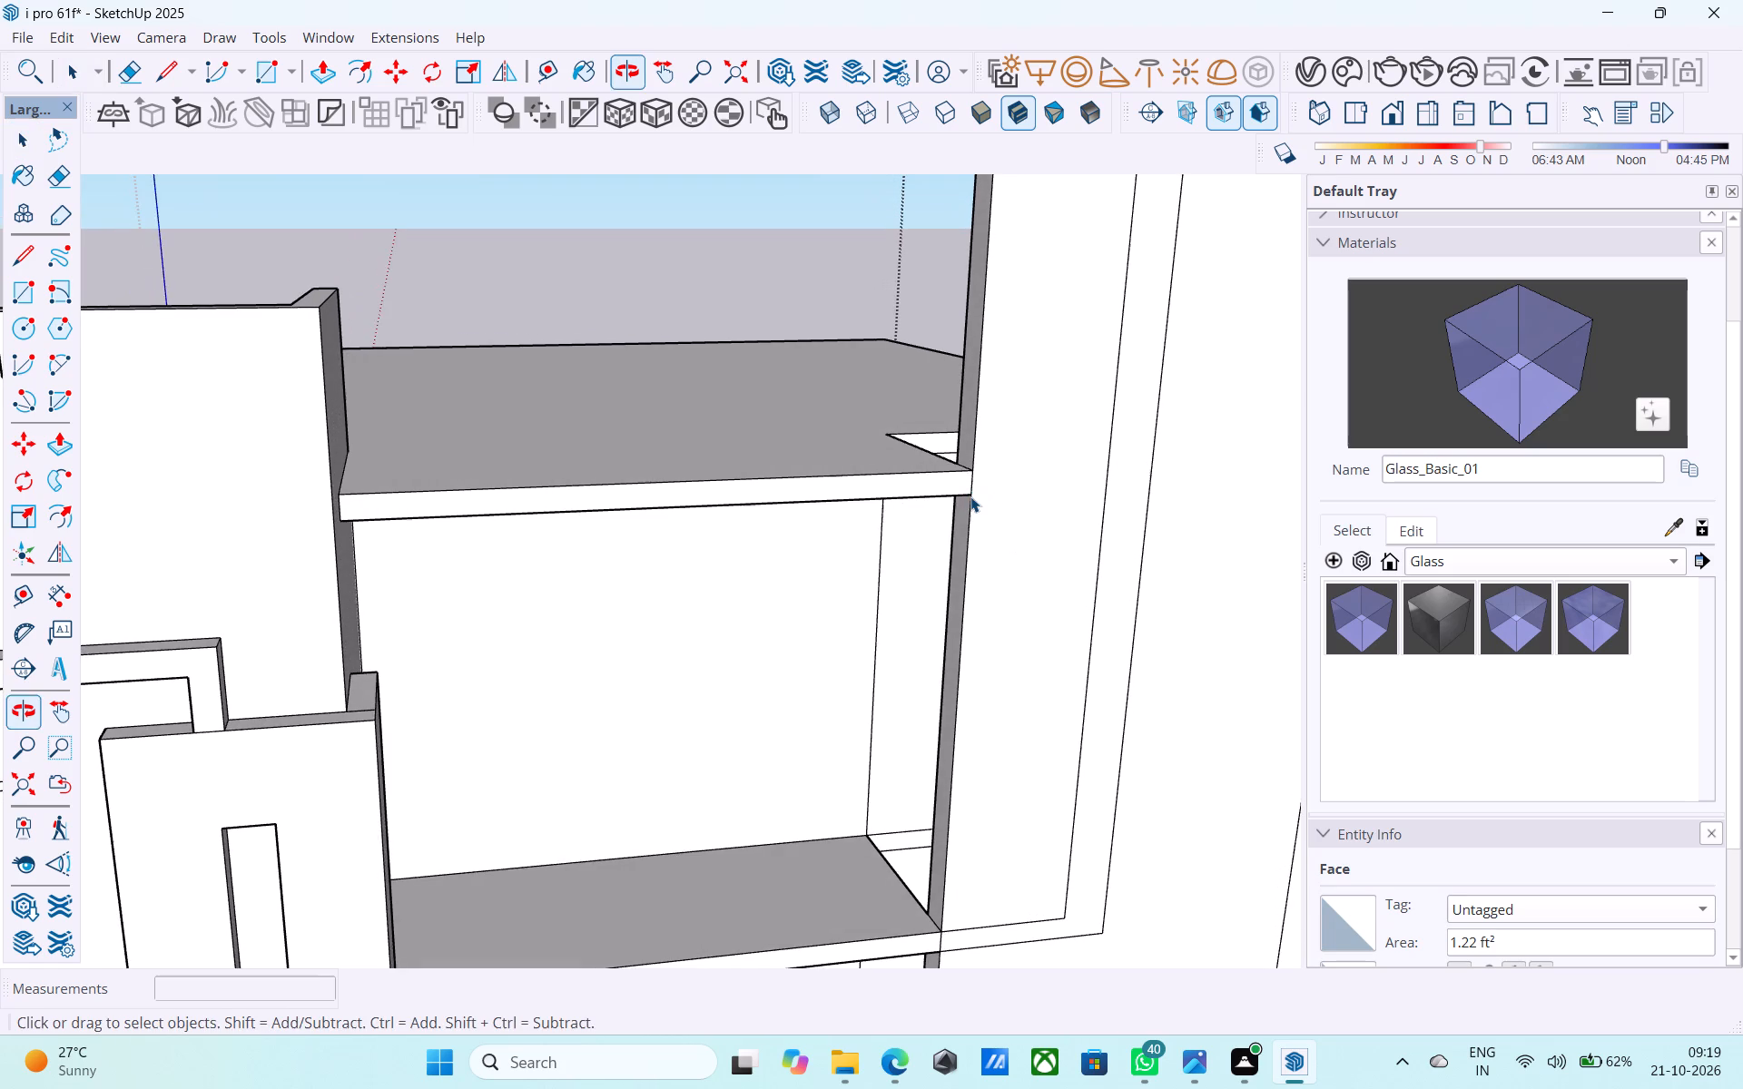
scroll(969, 495, "up", 2)
key("l")
left_click(976, 472)
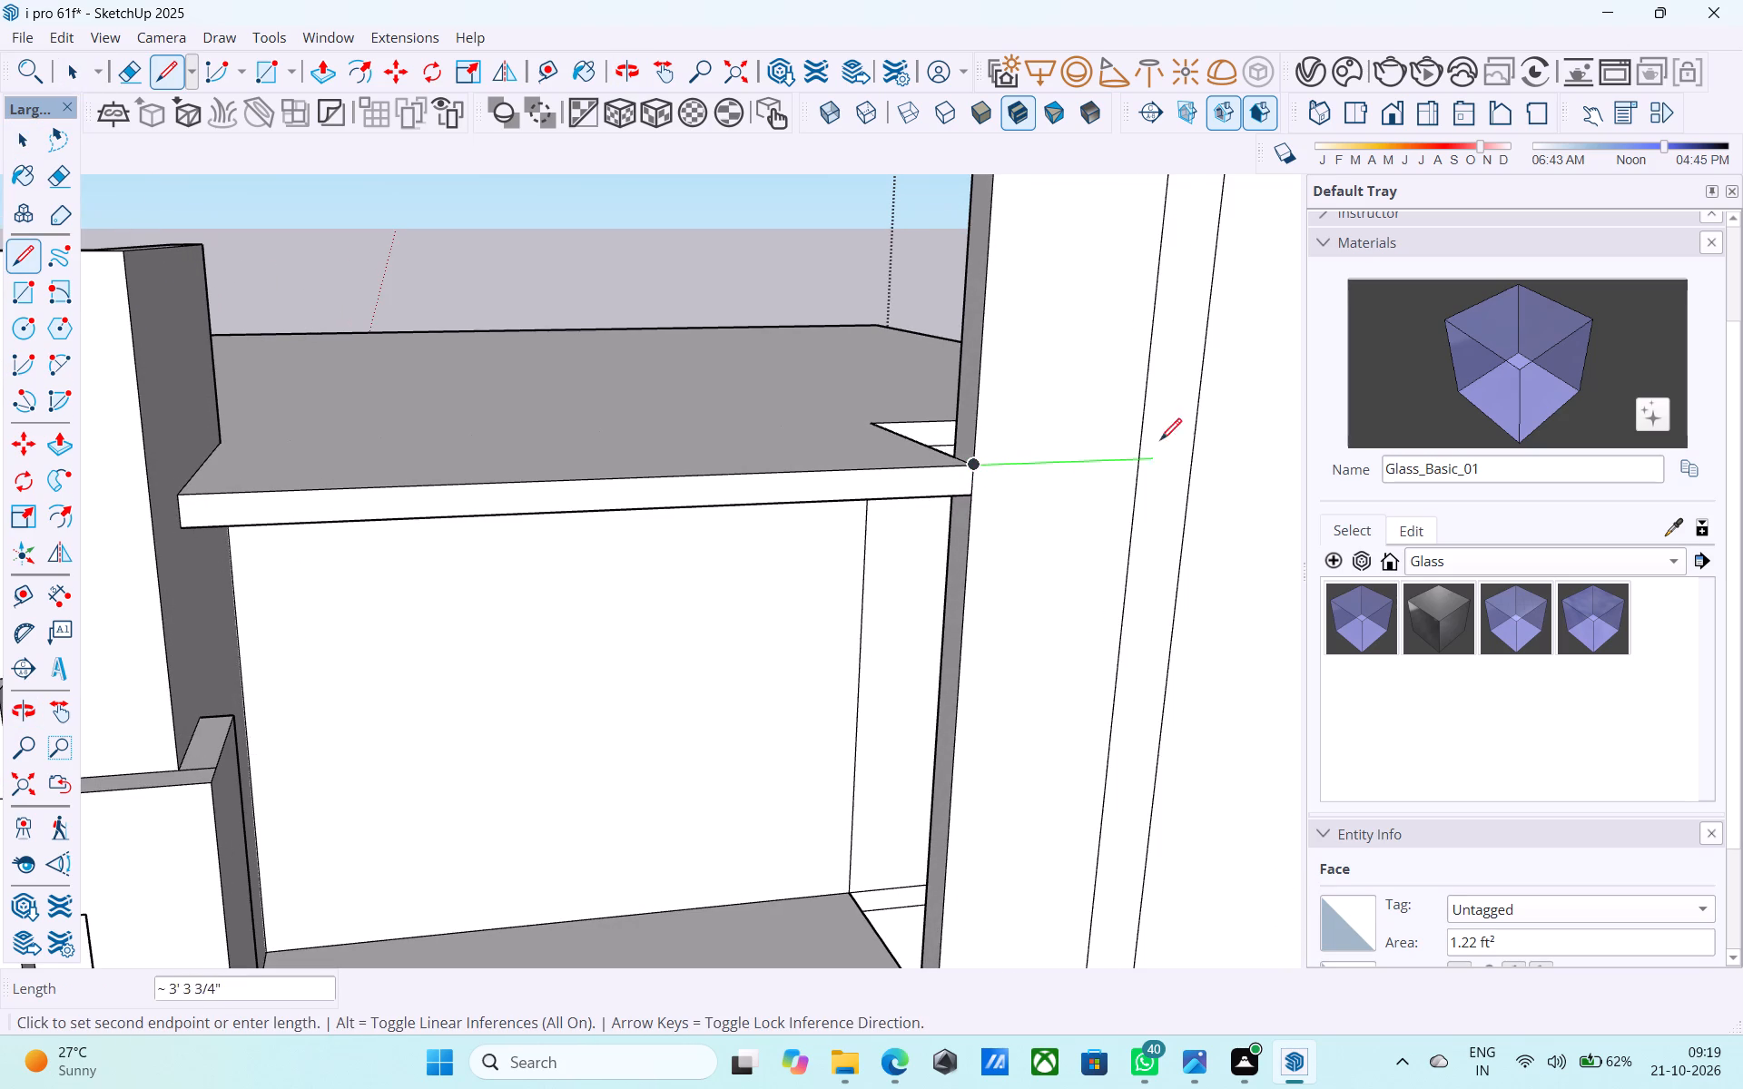
left_click(1195, 451)
left_click(980, 495)
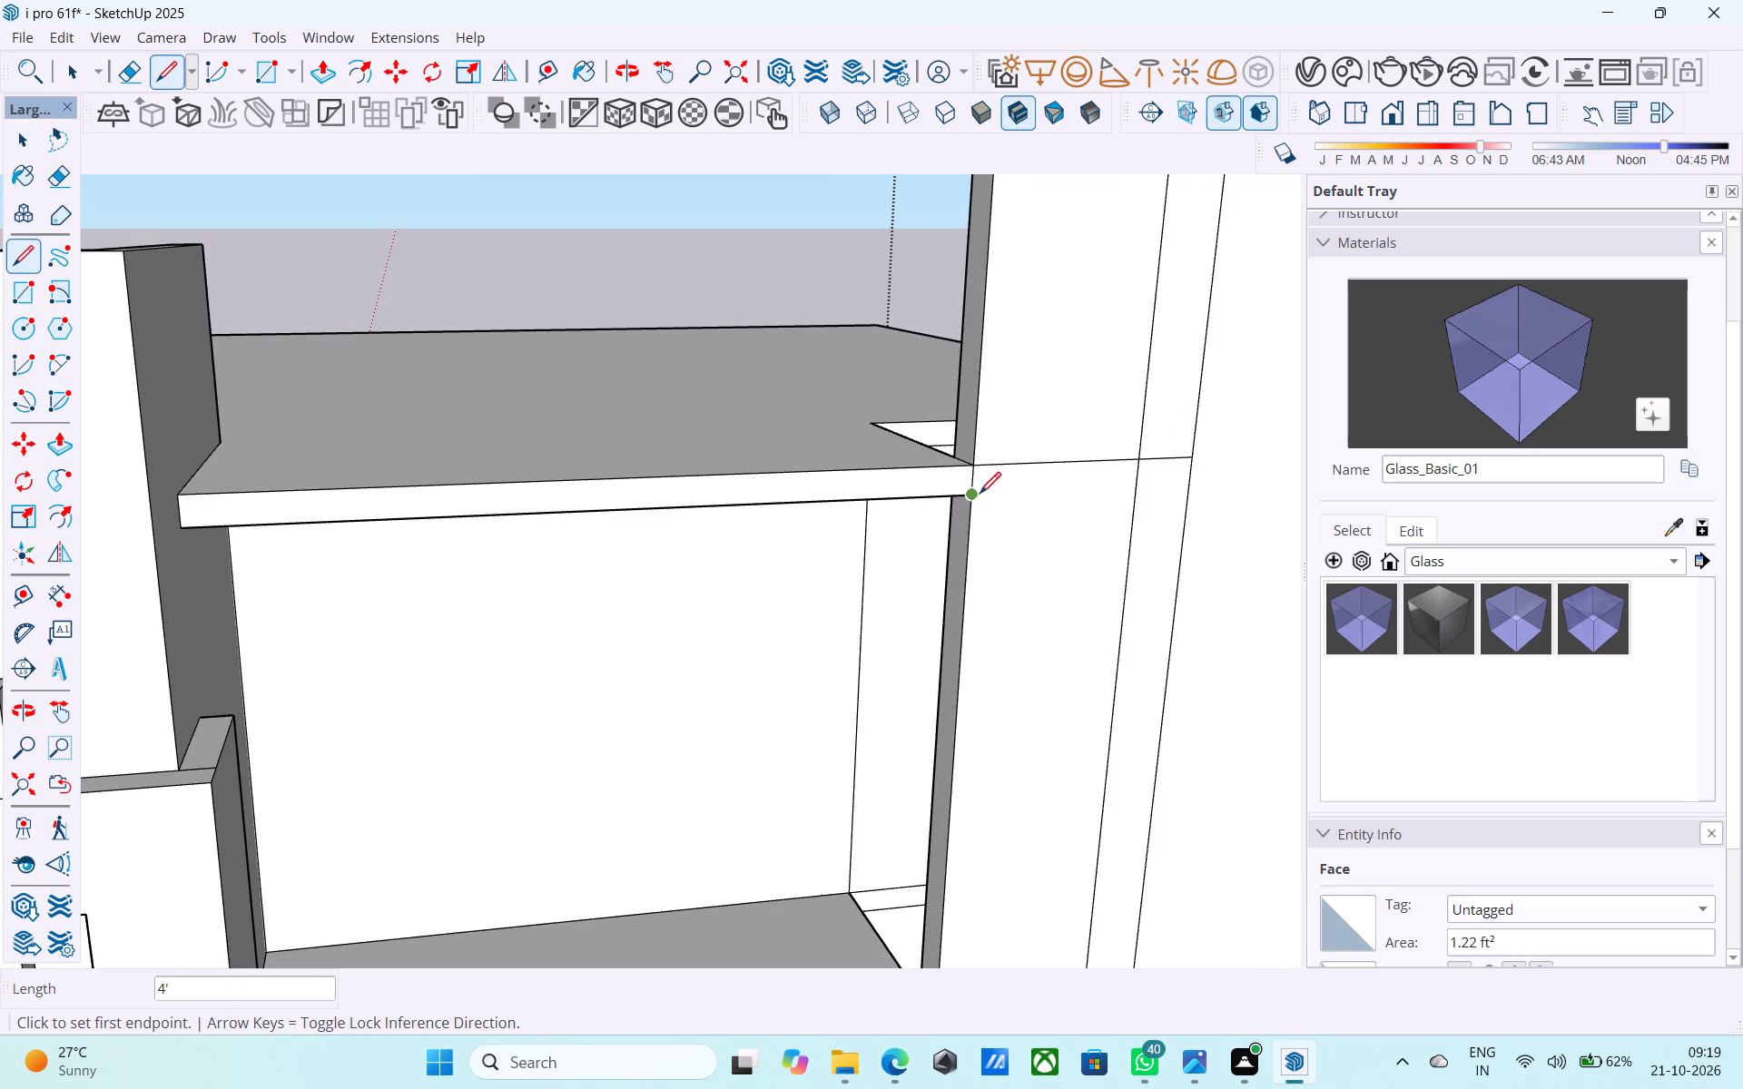
left_click(1185, 487)
Erase the parts of the two vertical lines on the tall wall that run above the extended slab top line.
scroll(1177, 506, "down", 3)
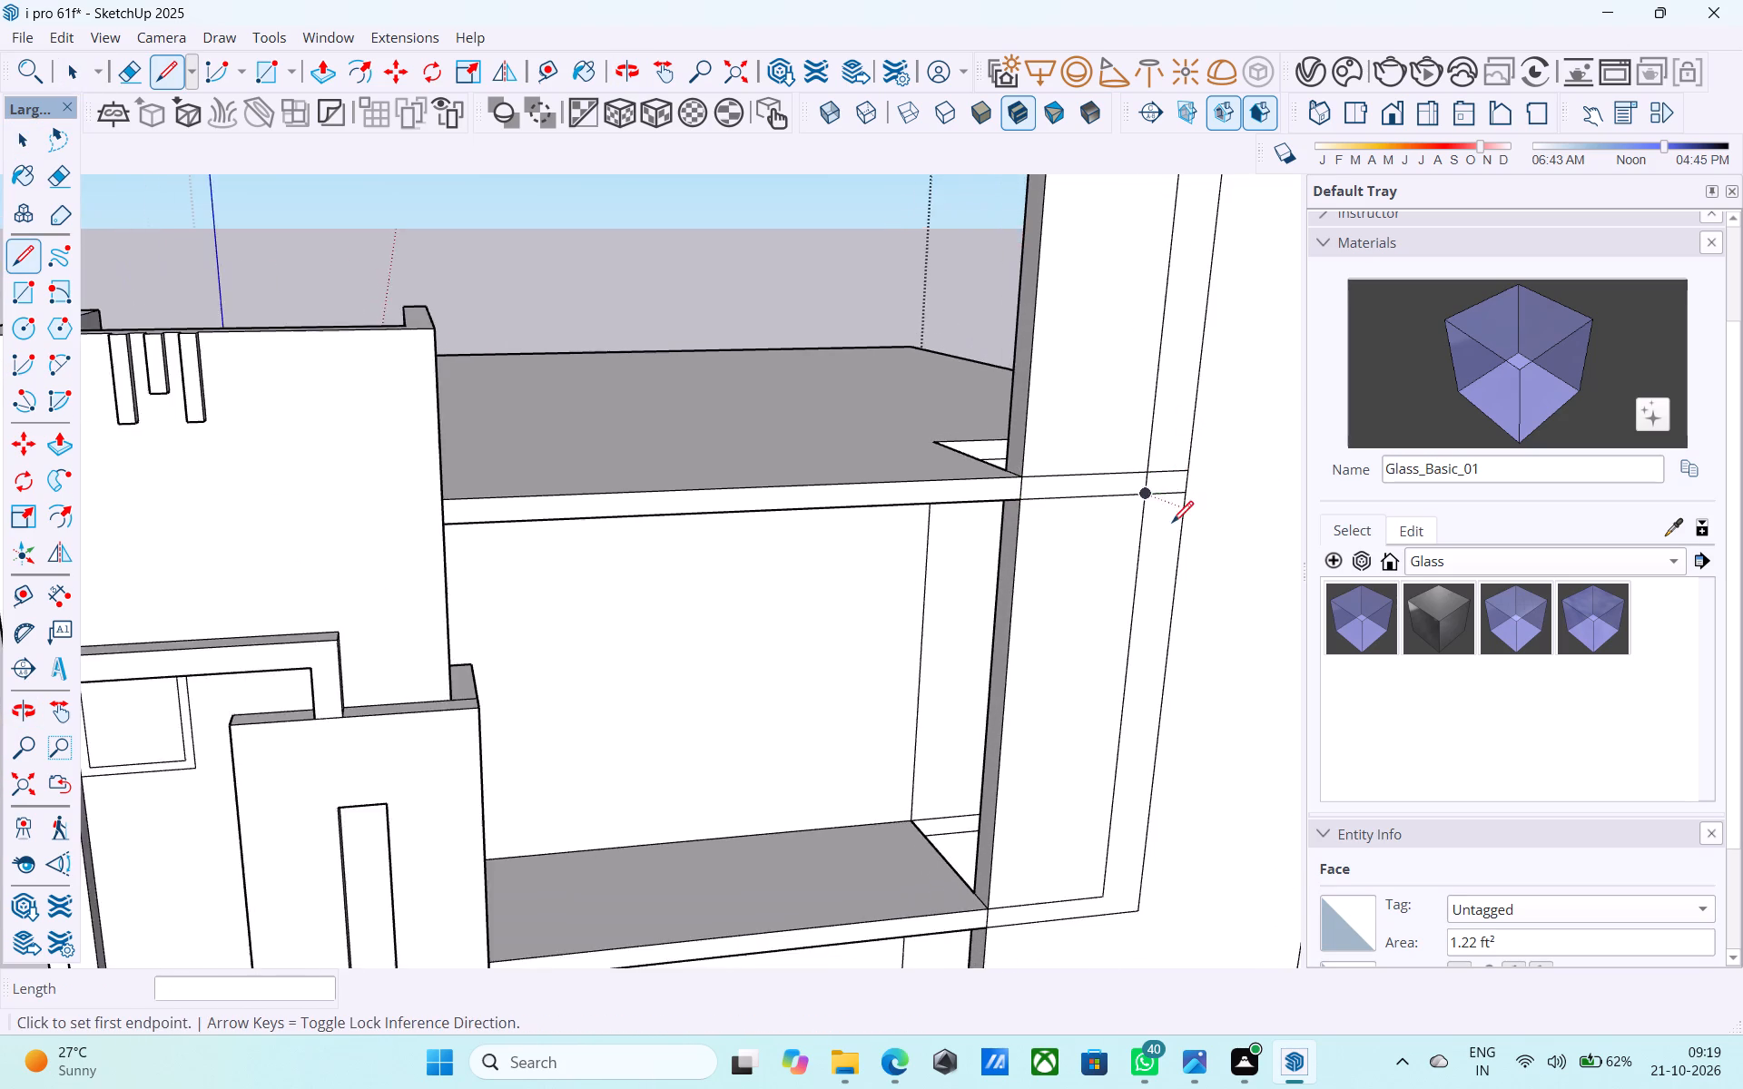
scroll(1172, 525, "down", 3)
middle_click_drag(1137, 540, 1125, 541)
key("e")
left_click_drag(1140, 421, 1180, 418)
scroll(1184, 440, "down", 4)
scroll(1131, 554, "down", 1)
Examine the elevation from above and at eye level, including the band outline that joins both slabs on the tall wall.
middle_click_drag(1115, 559, 838, 522)
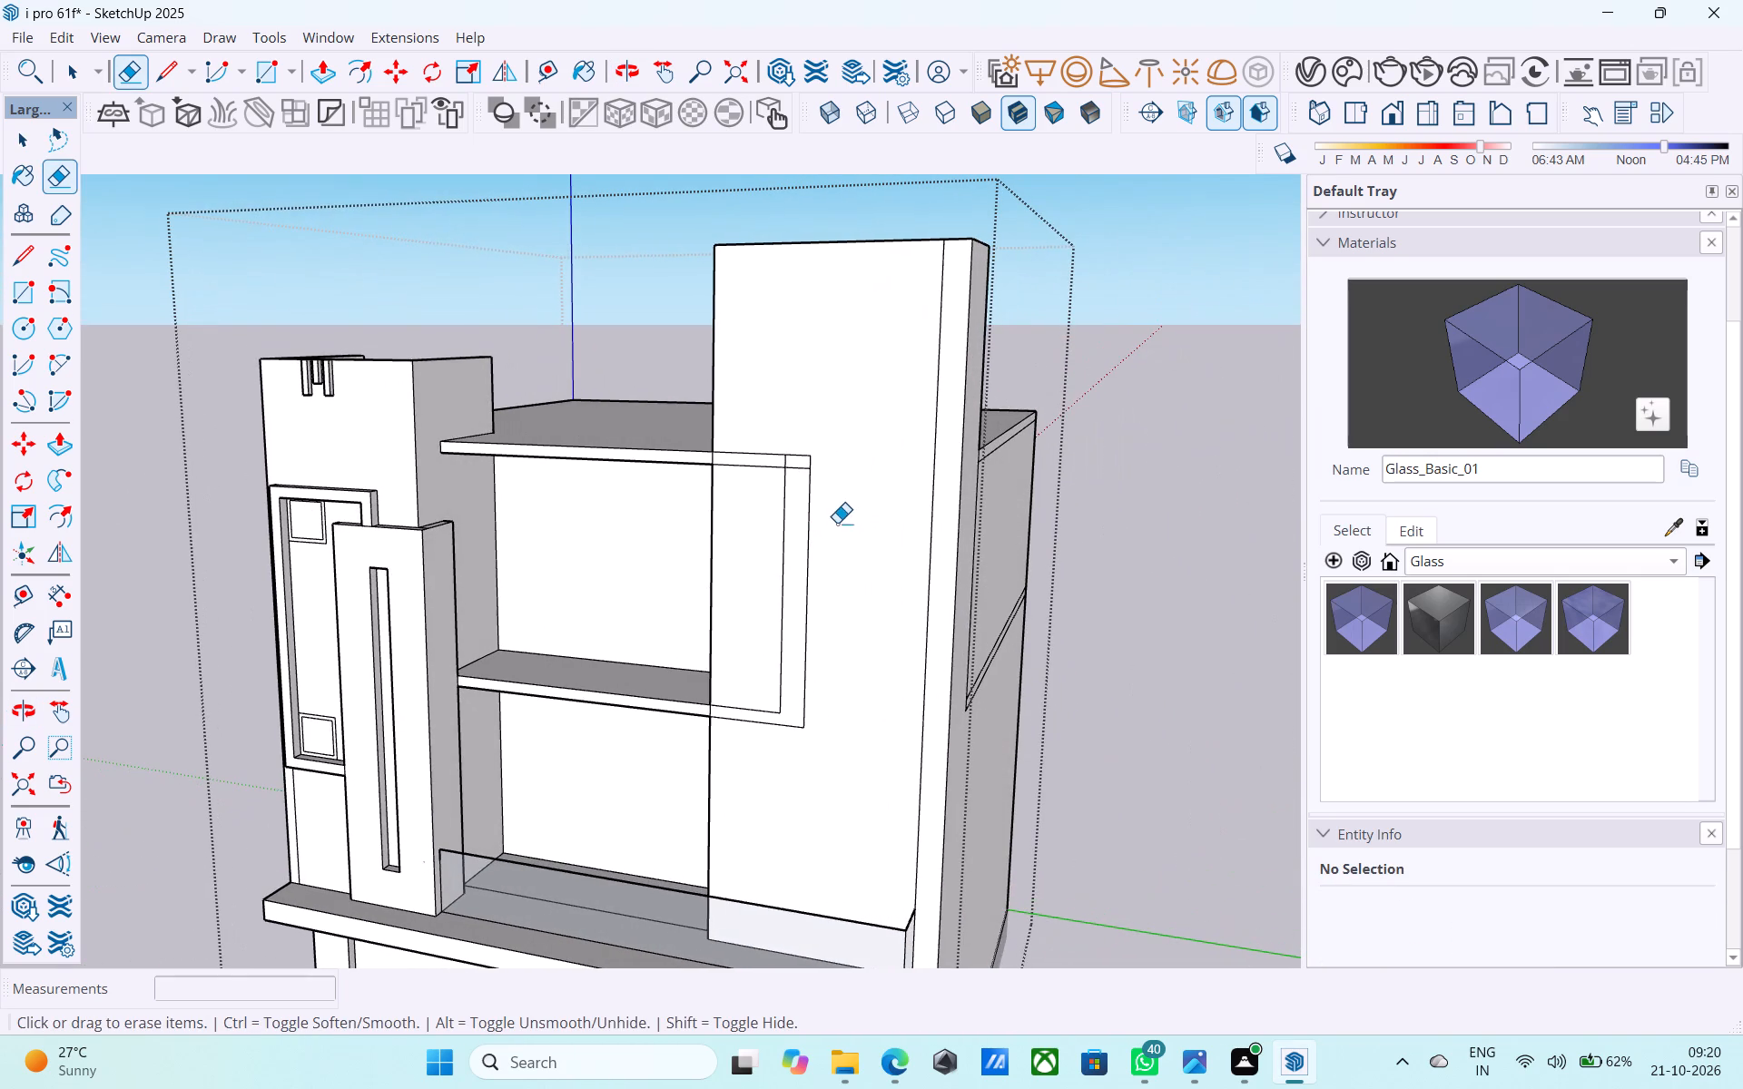
scroll(853, 515, "down", 3)
middle_click_drag(853, 525, 782, 608)
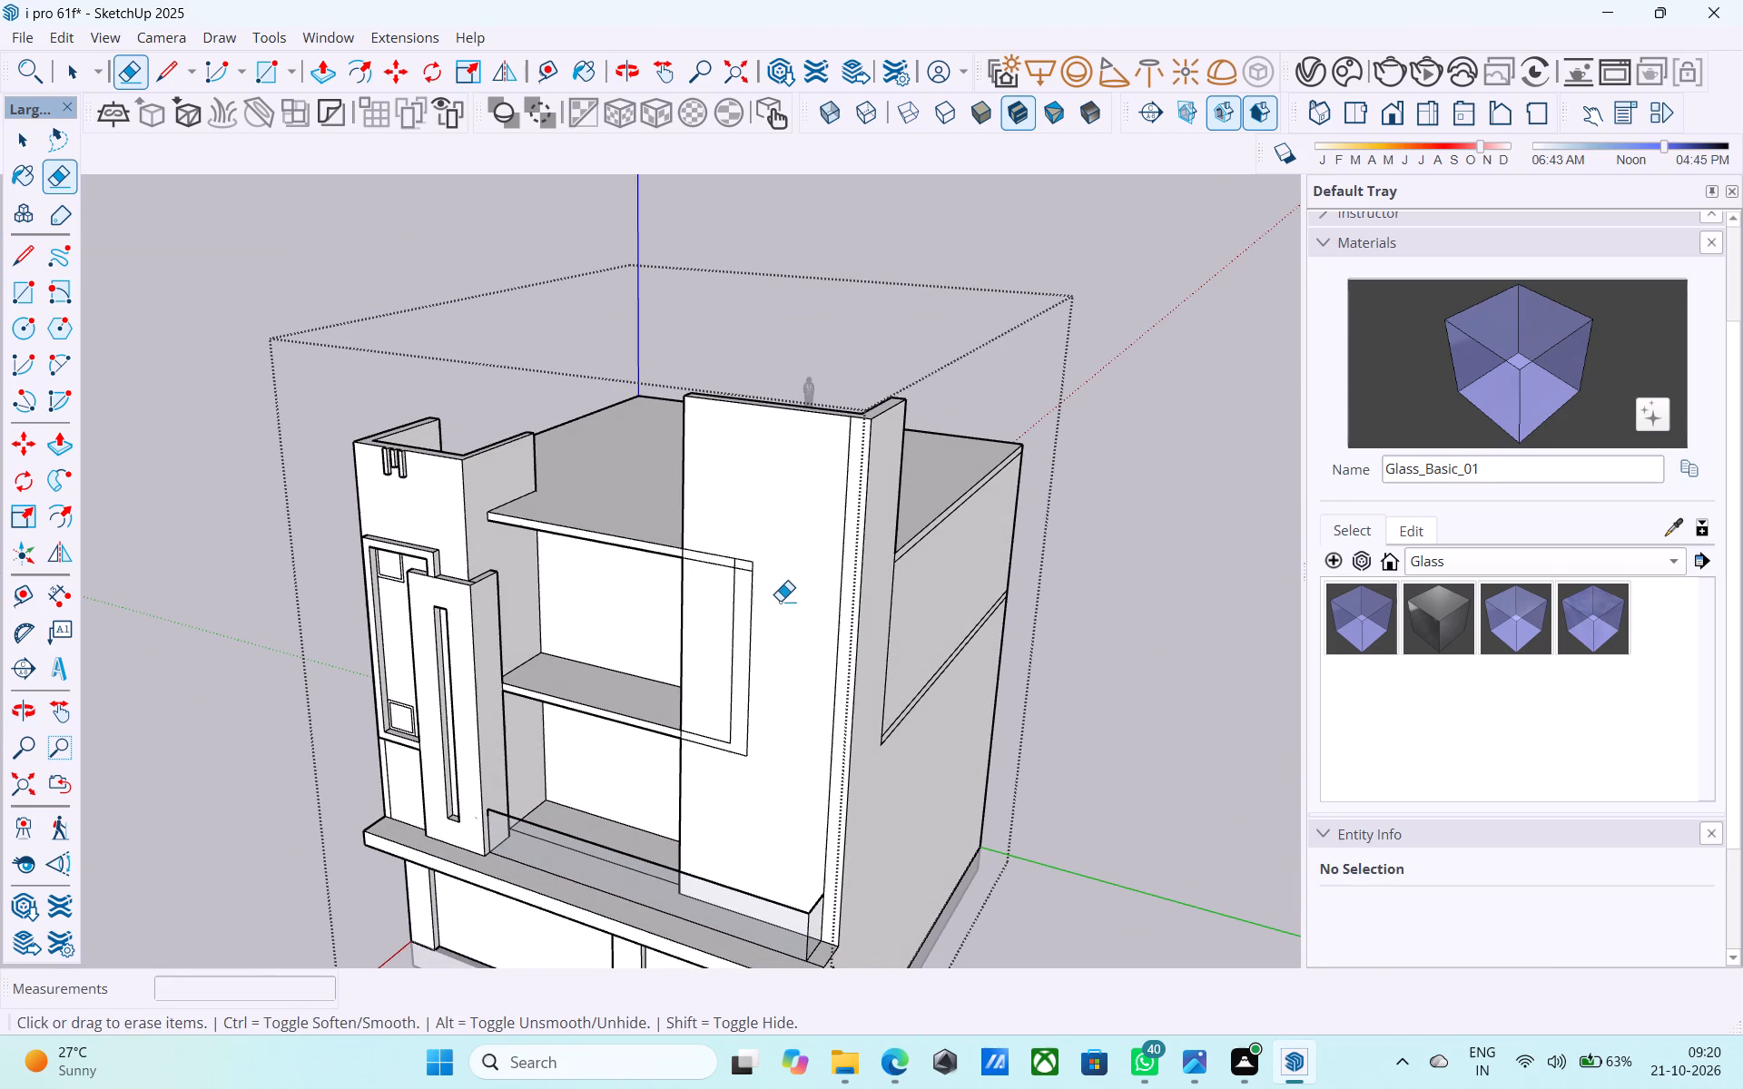
middle_click_drag(775, 601, 808, 569)
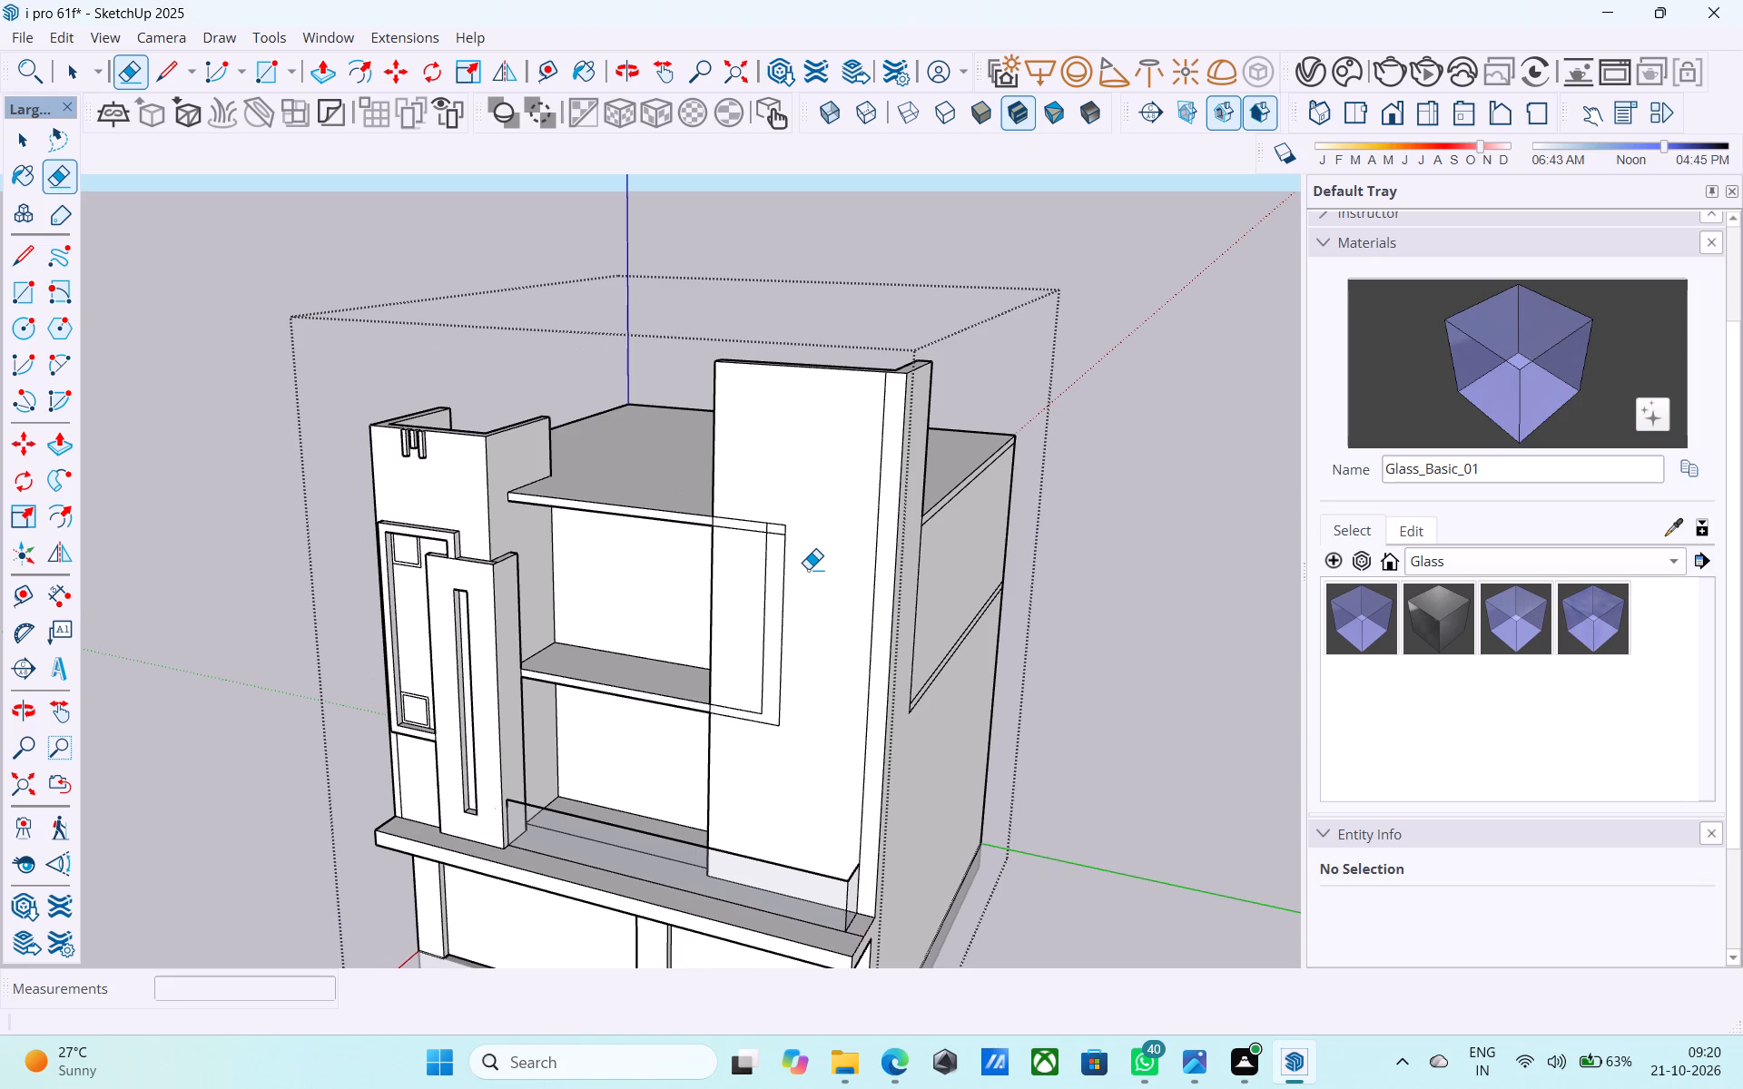
middle_click(808, 570)
scroll(700, 674, "up", 4)
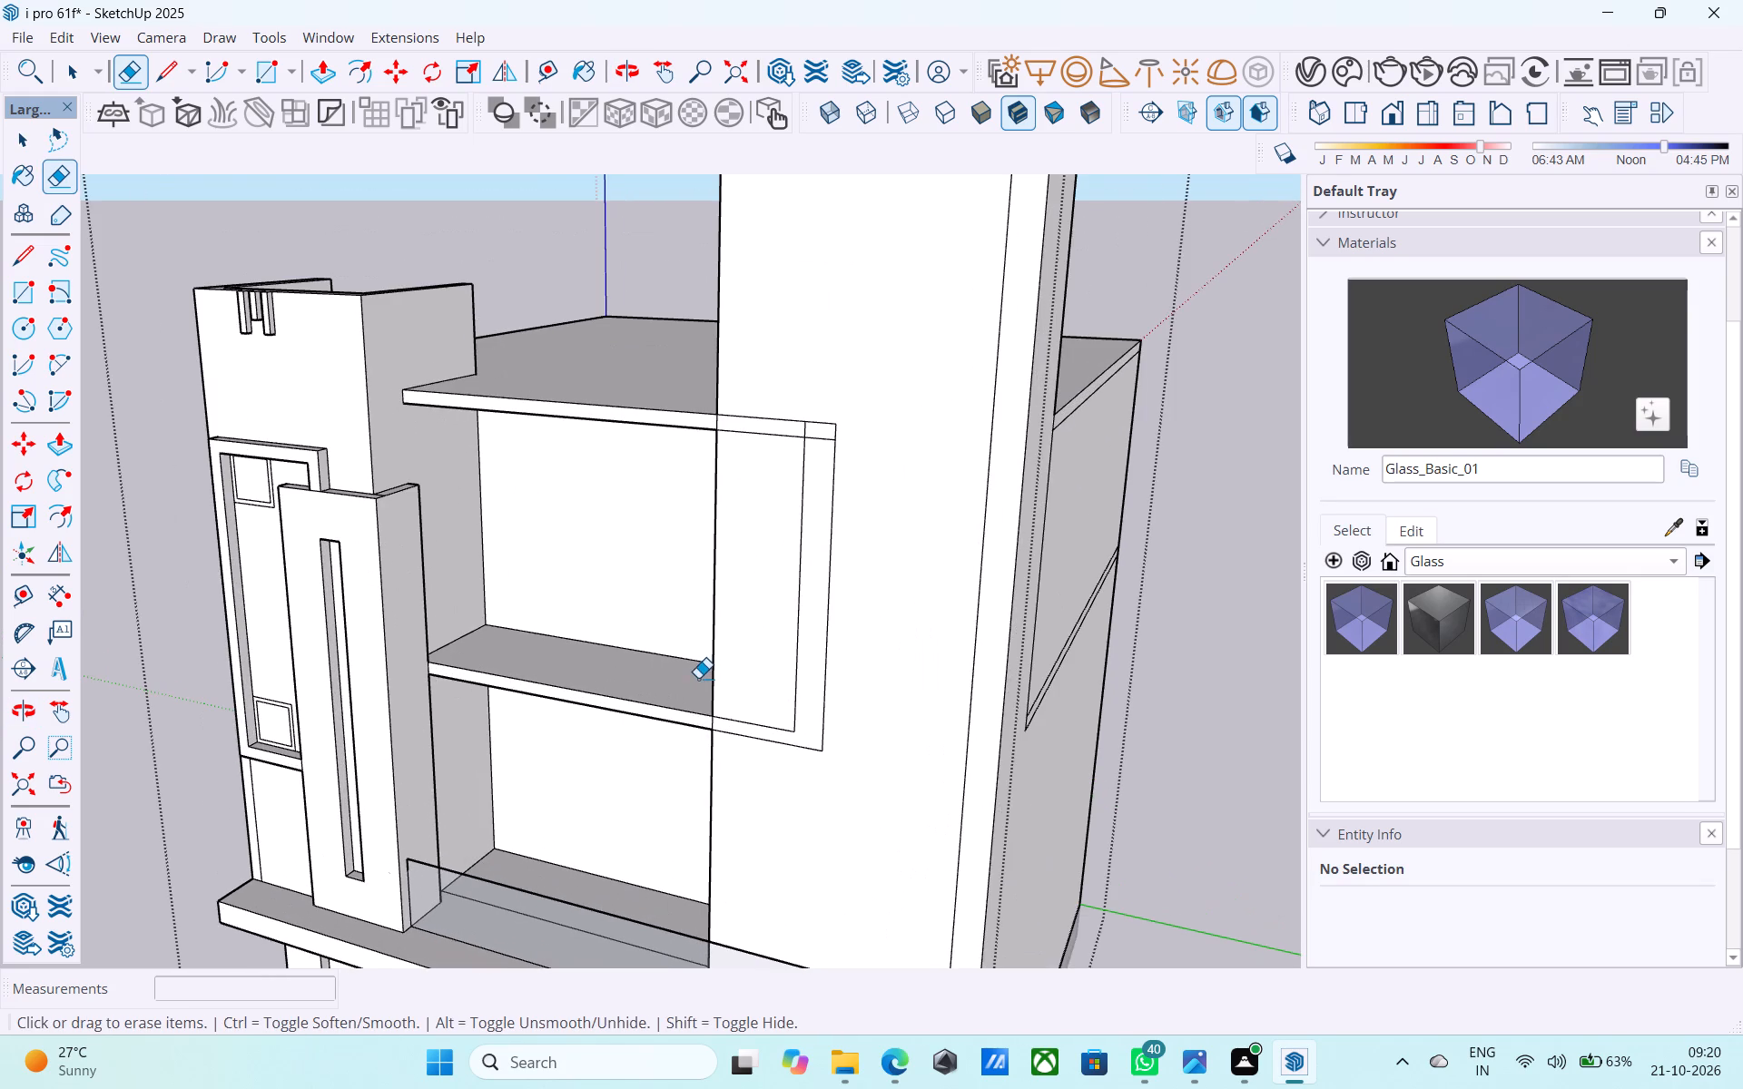
middle_click_drag(754, 711, 744, 653)
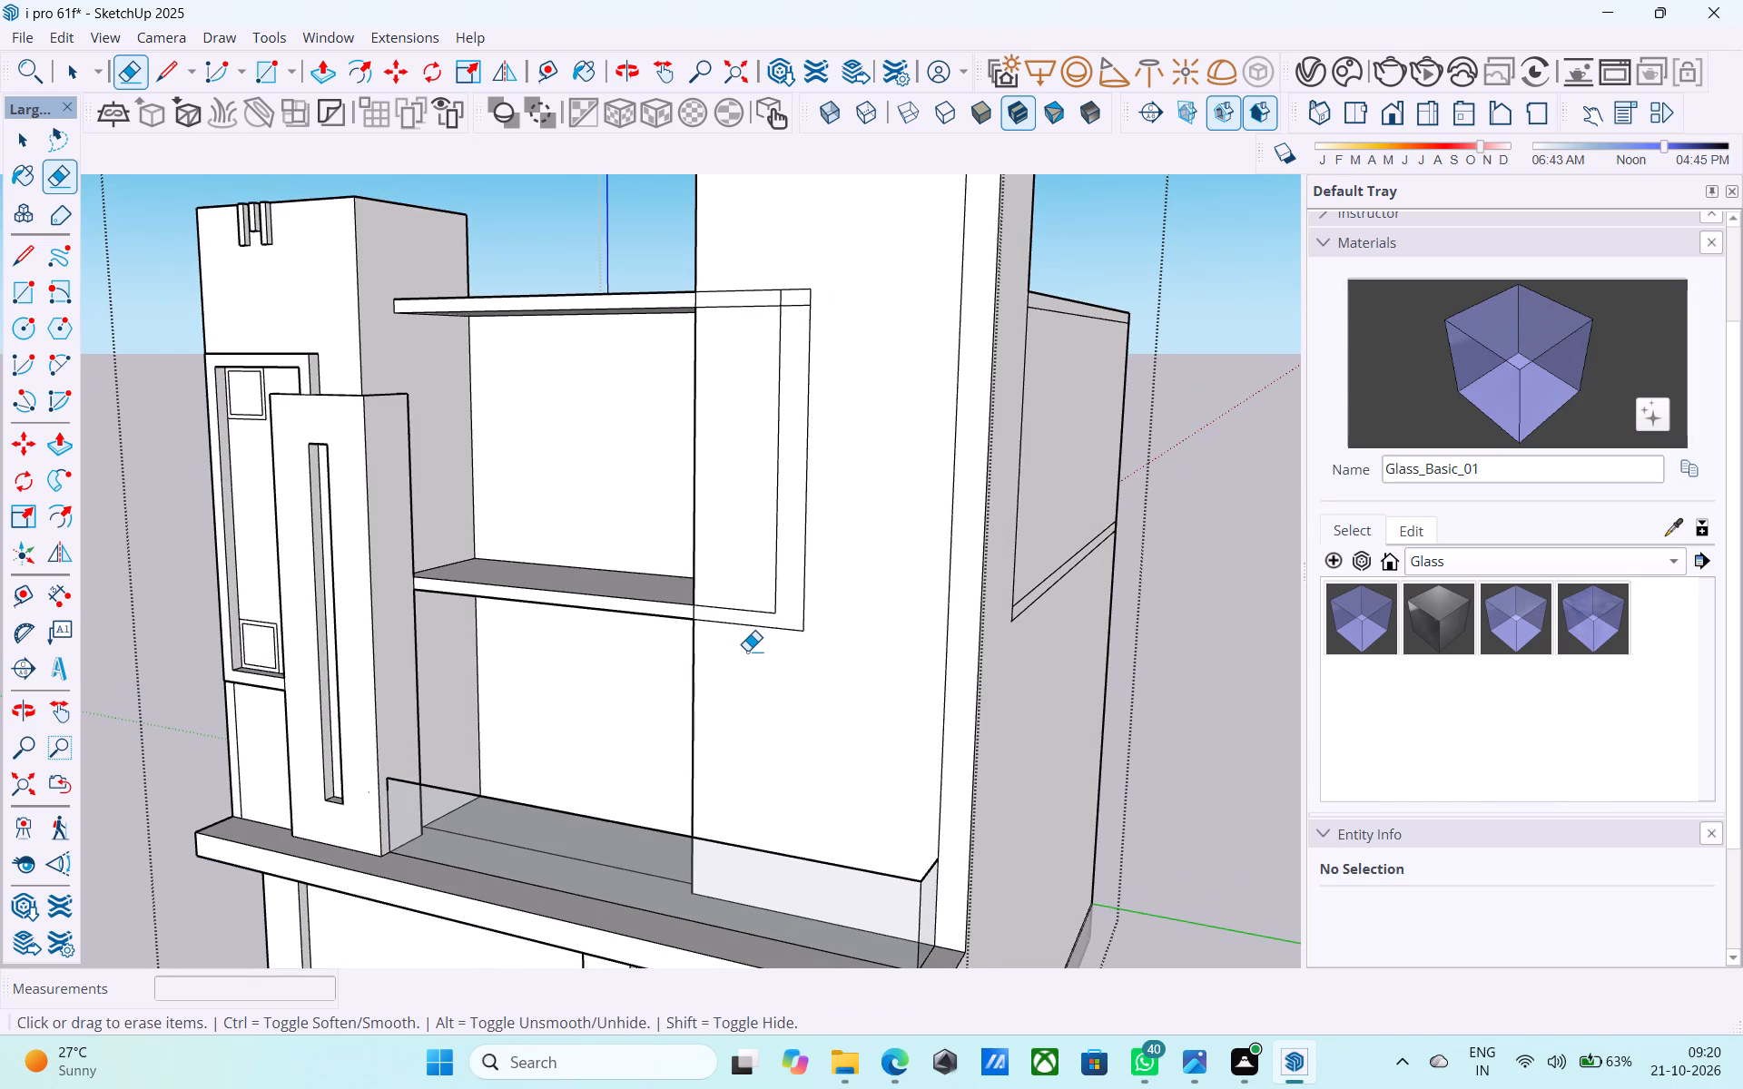
scroll(769, 656, "up", 1)
scroll(773, 657, "down", 2)
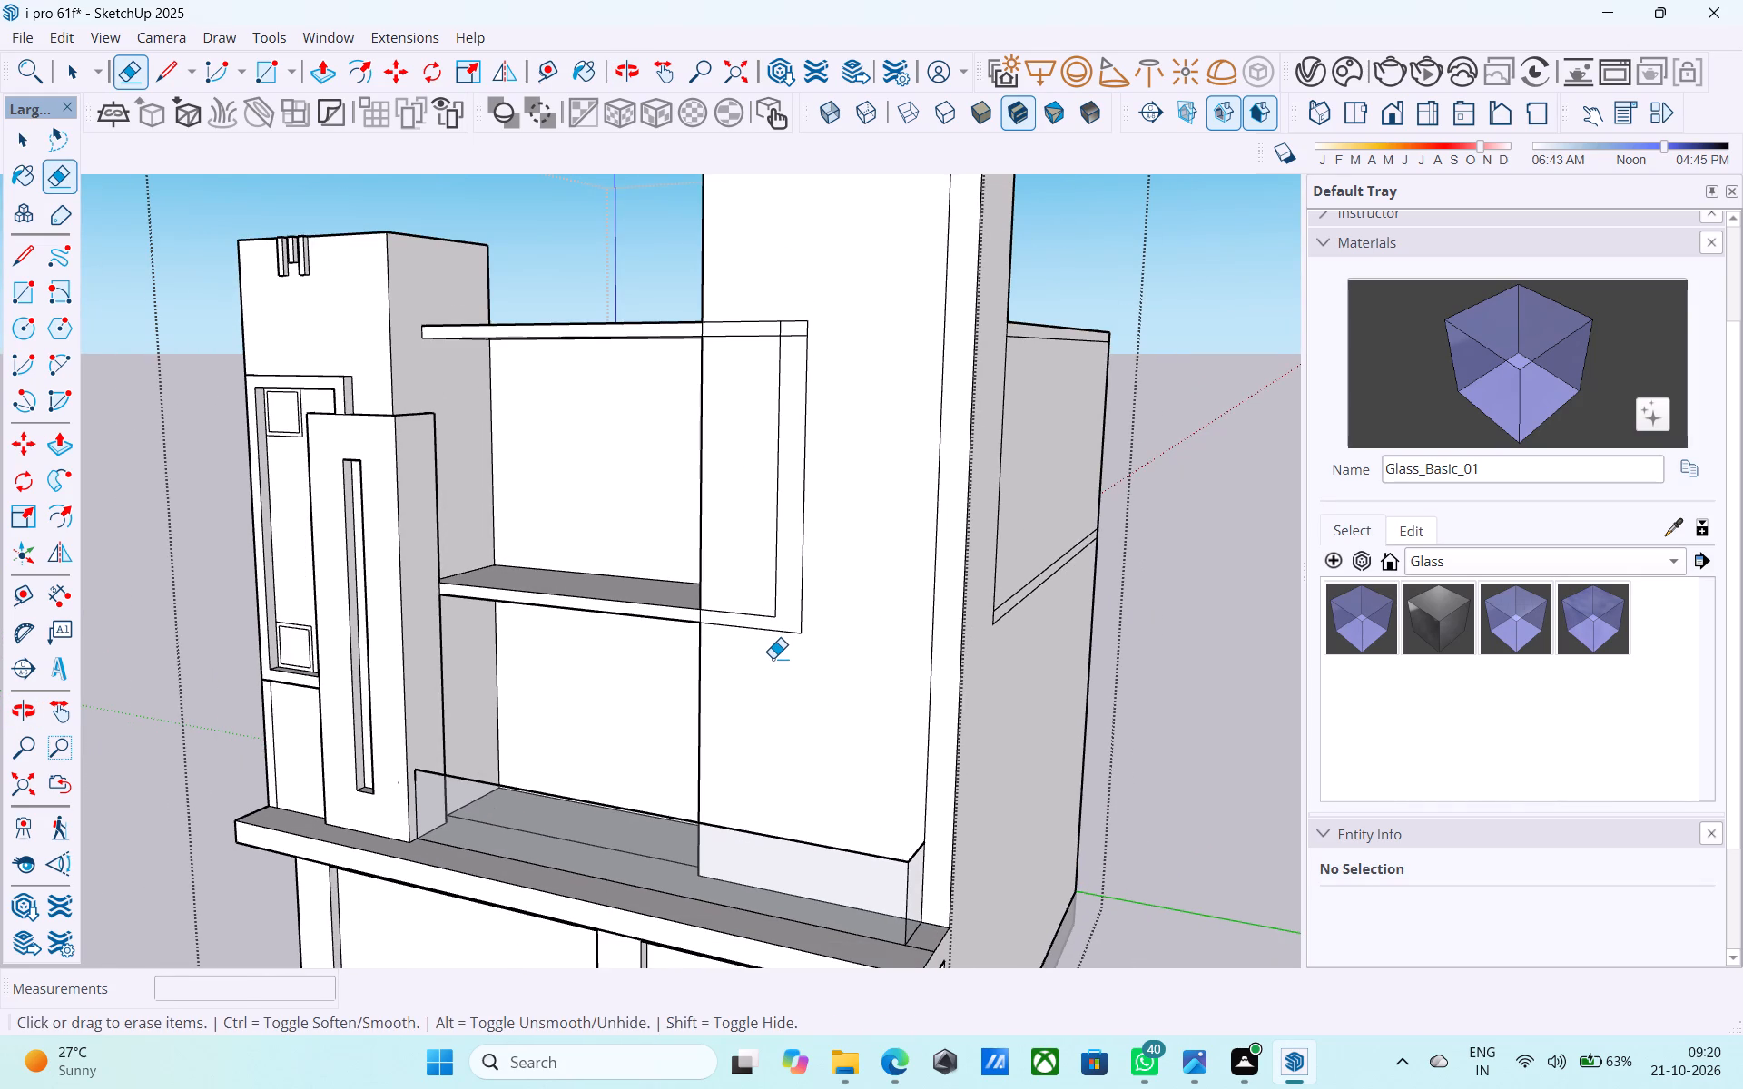
scroll(773, 658, "down", 1)
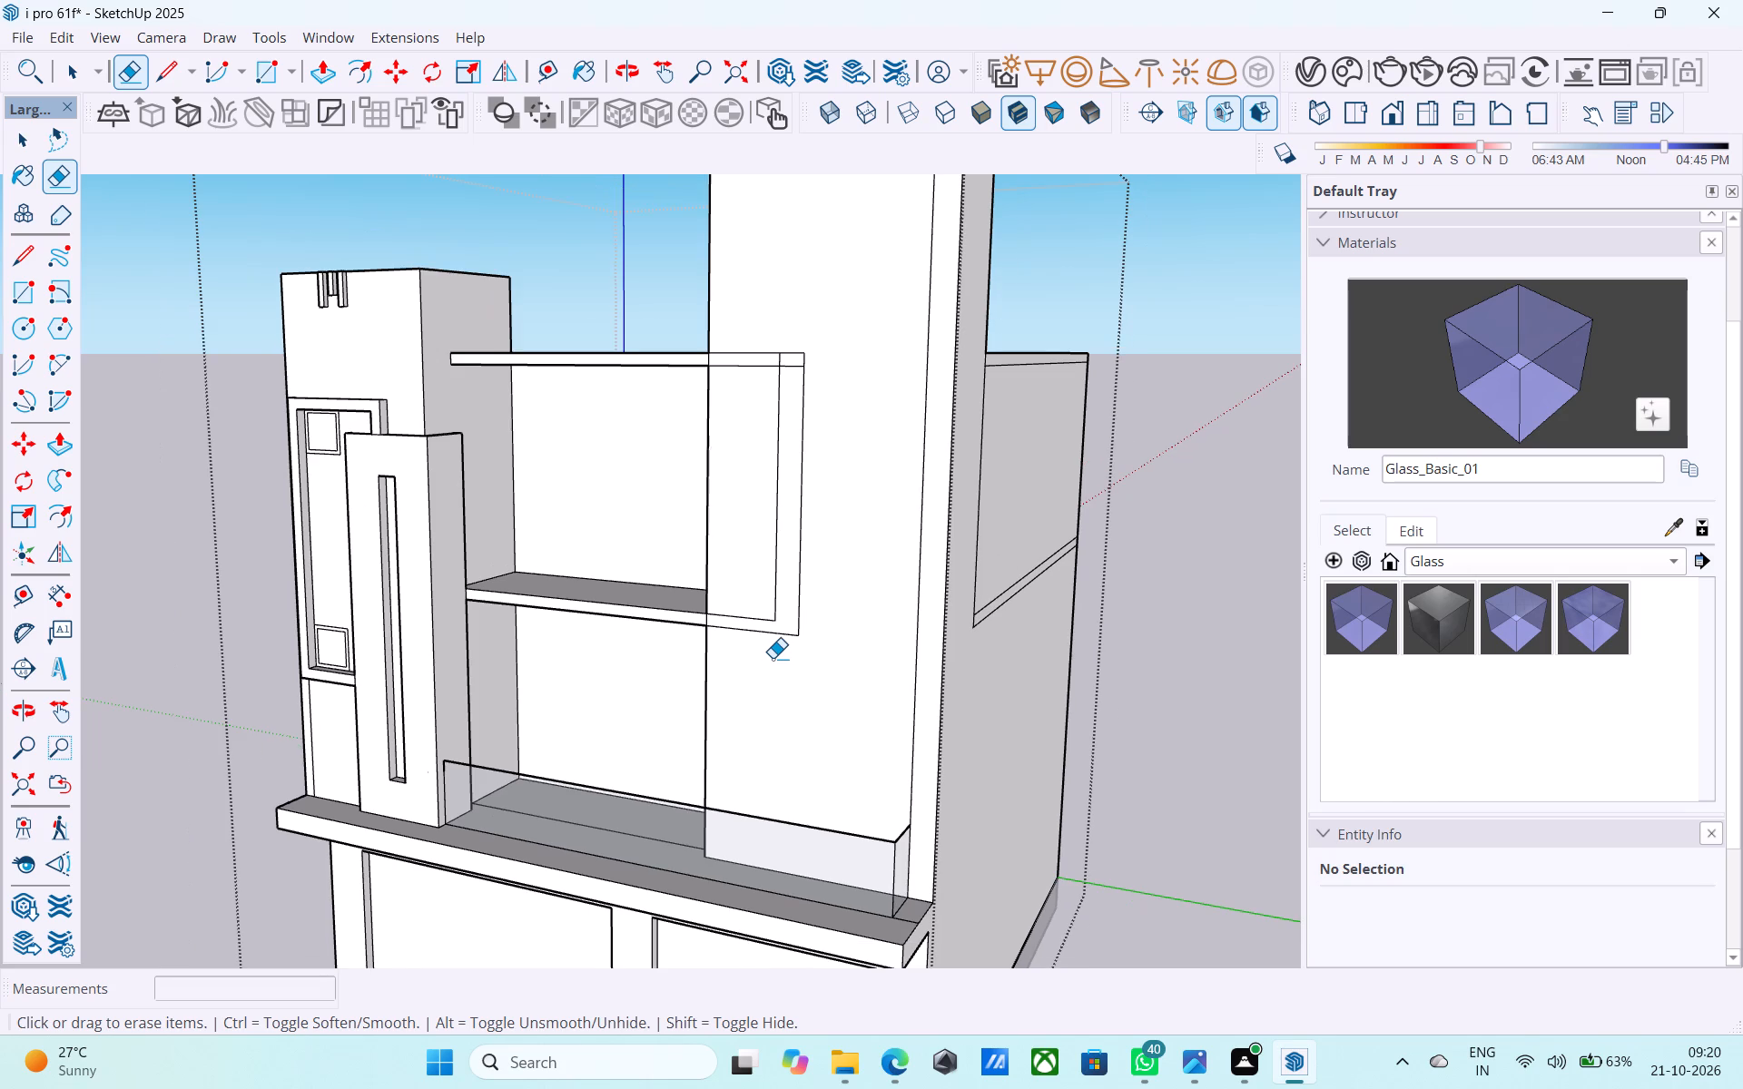
scroll(773, 658, "down", 2)
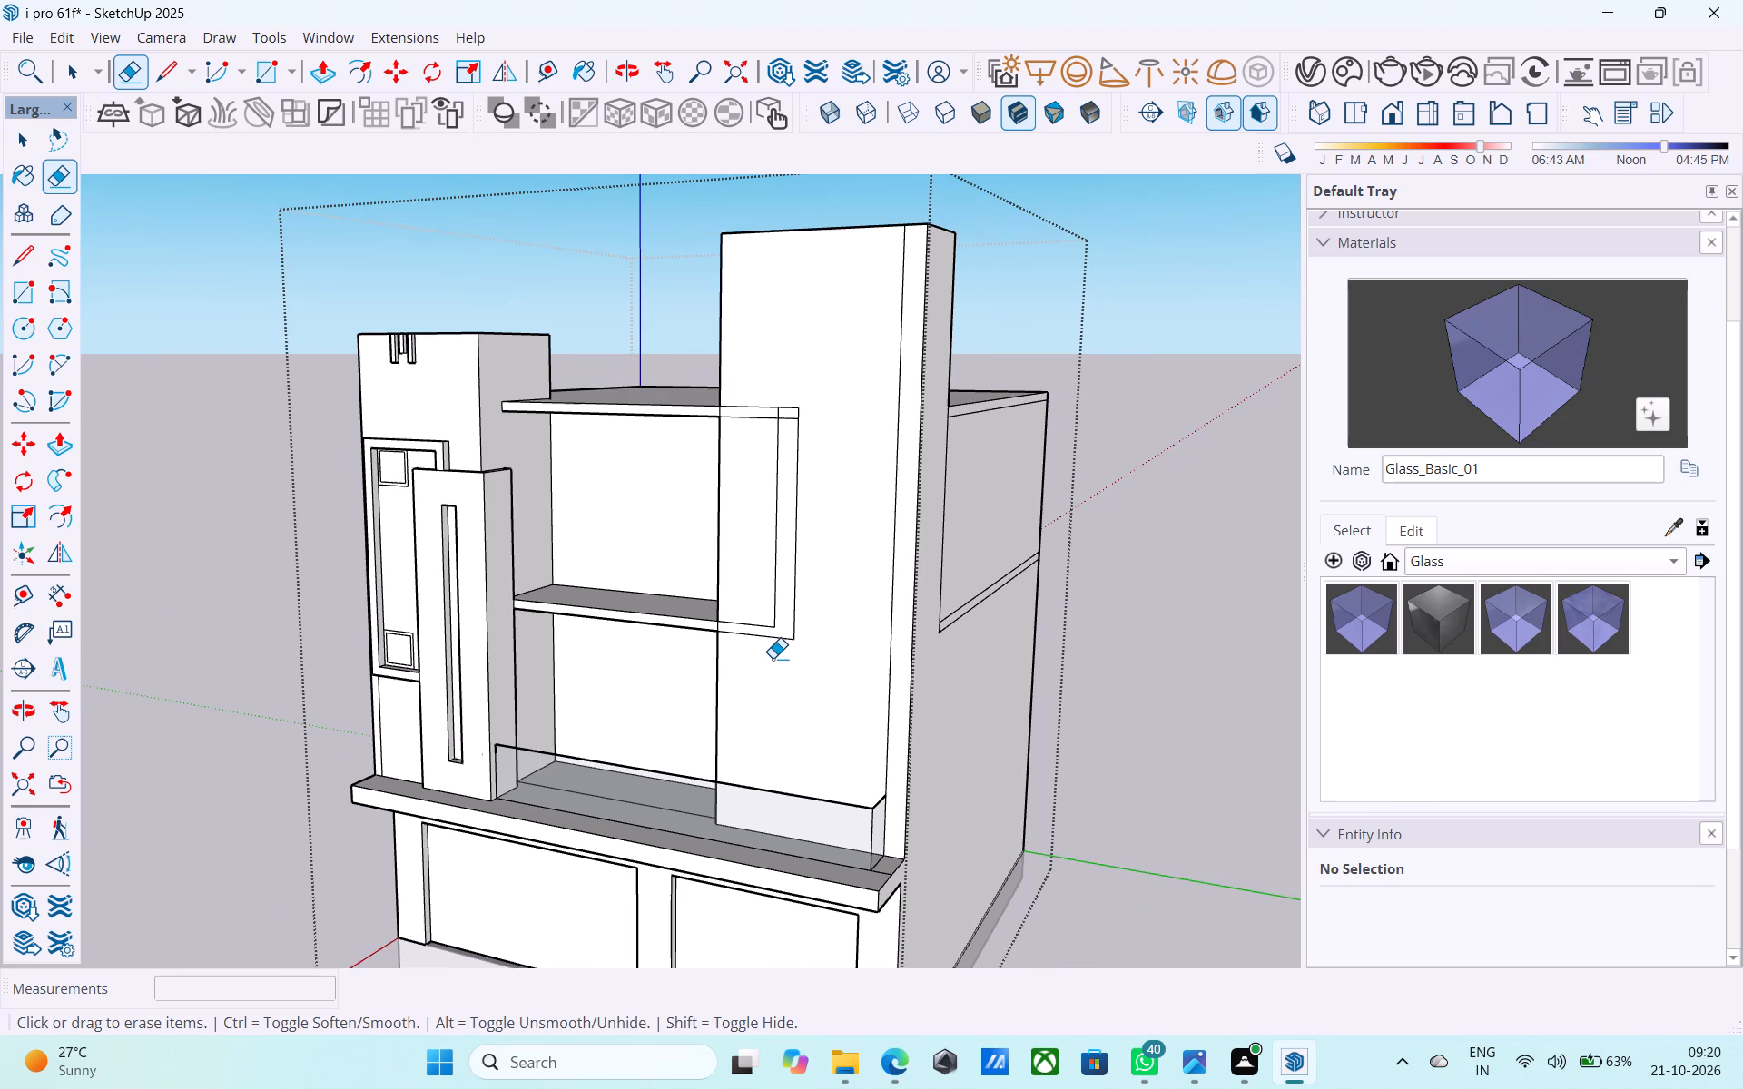
scroll(756, 667, "down", 1)
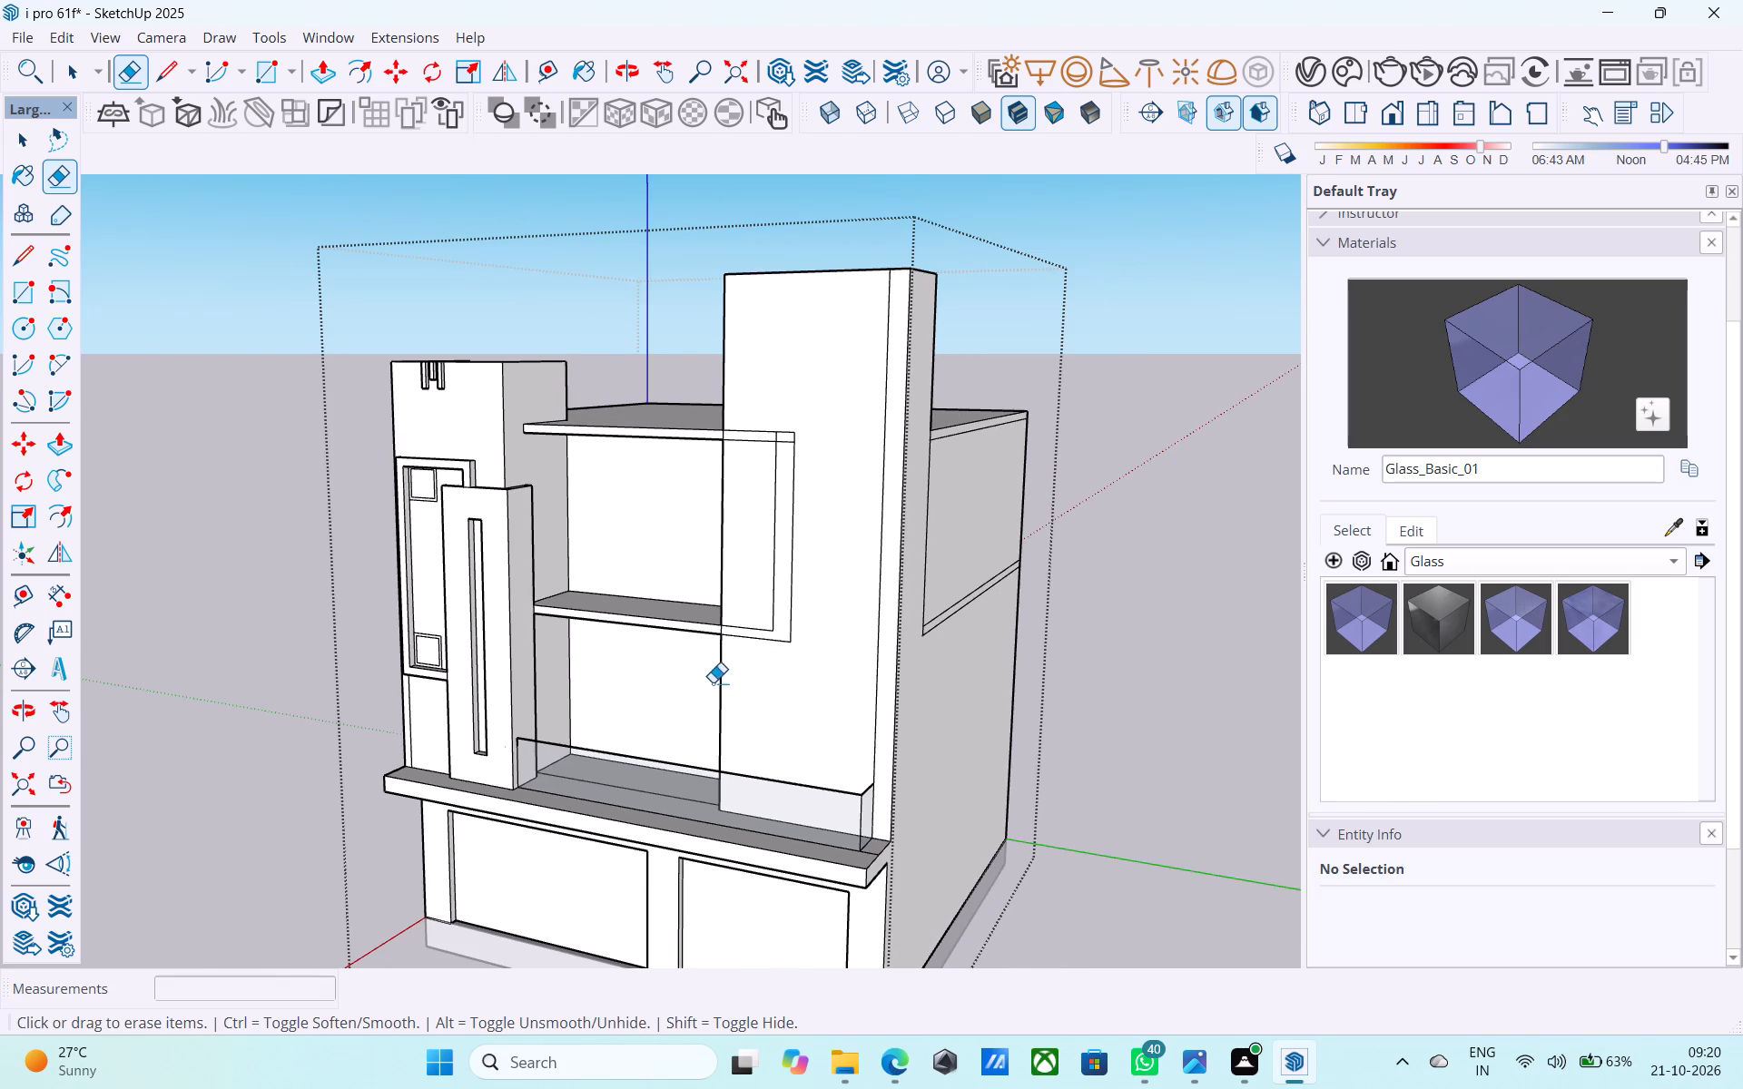
scroll(686, 659, "up", 2)
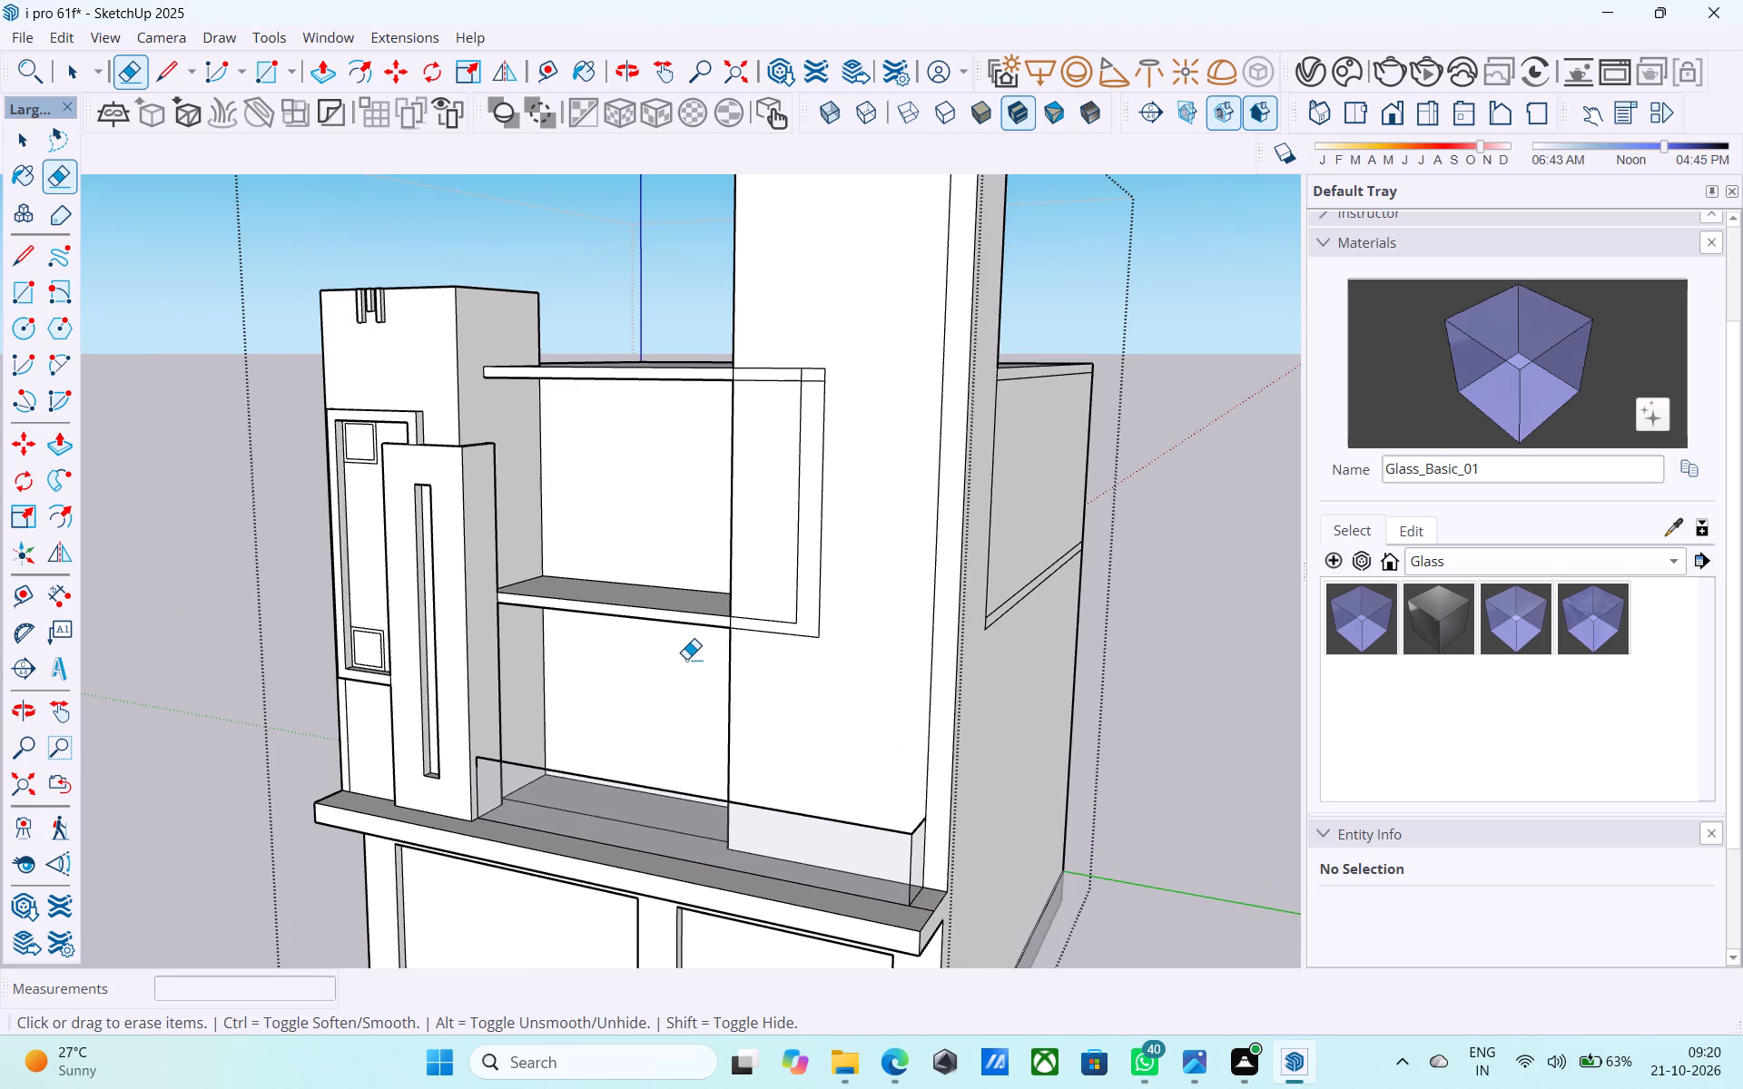
scroll(686, 659, "down", 1)
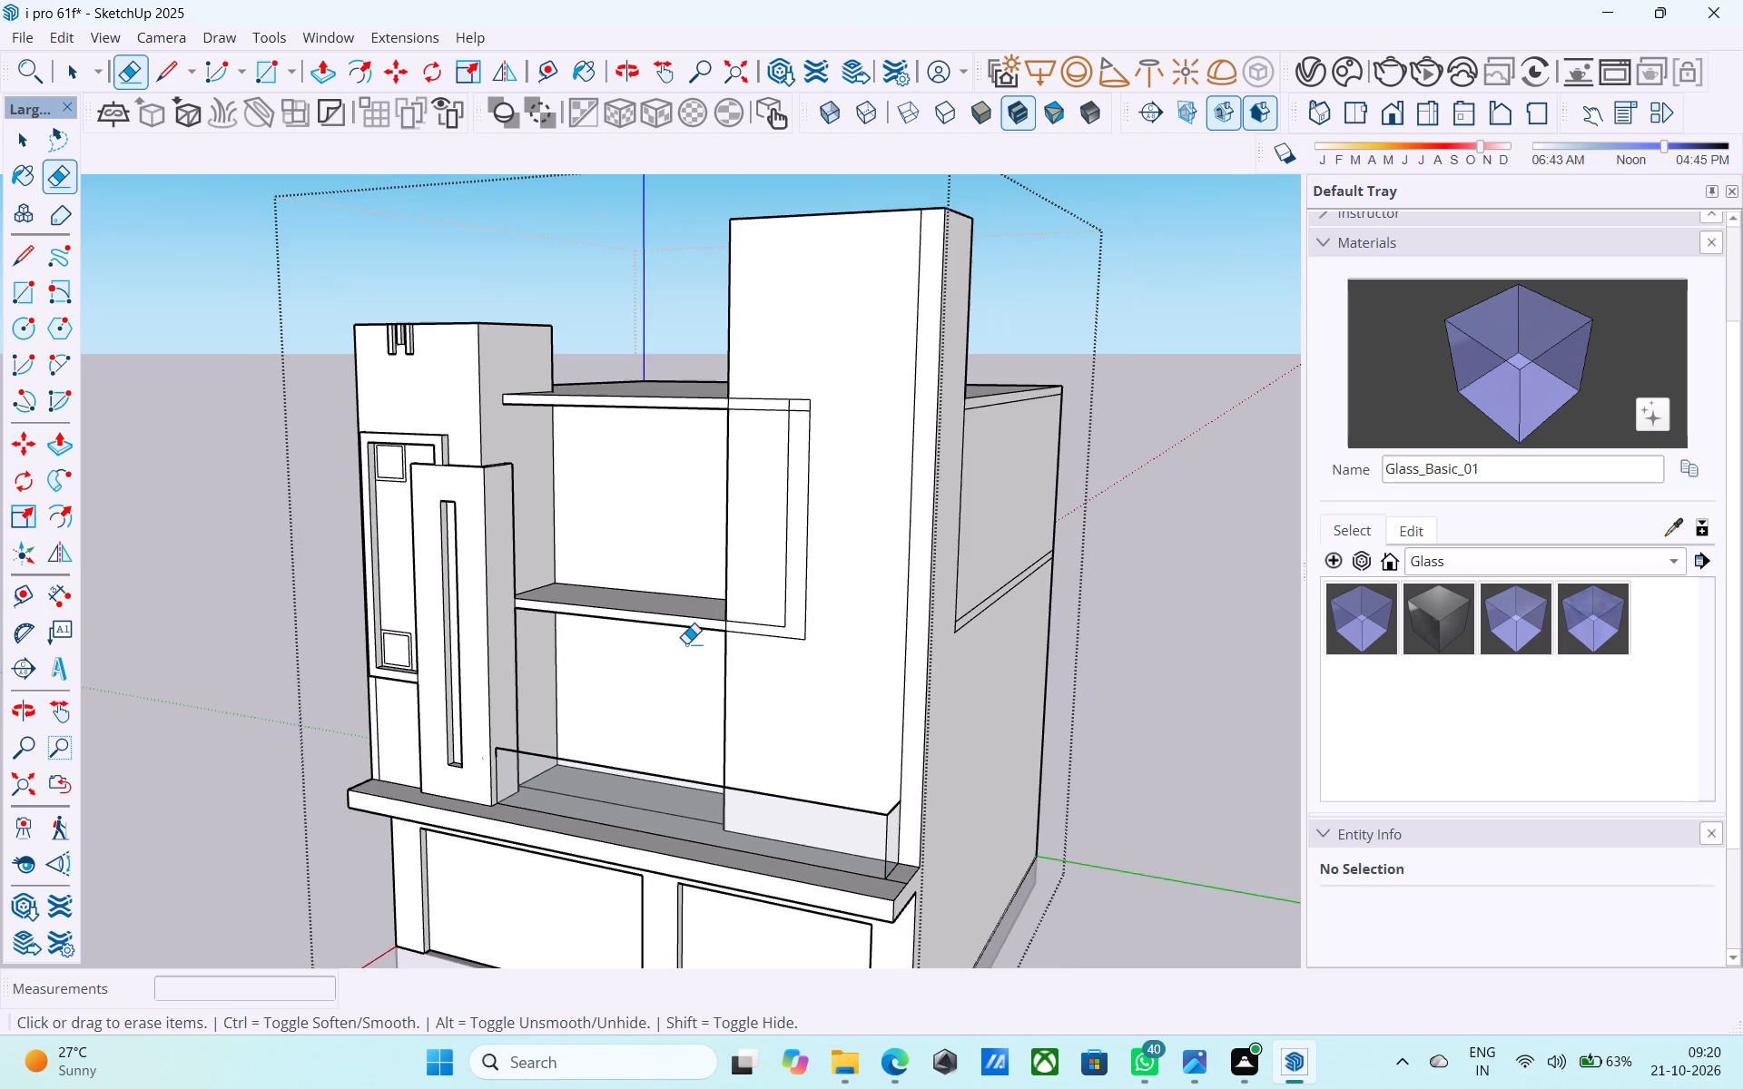
scroll(690, 612, "up", 2)
scroll(773, 488, "up", 6)
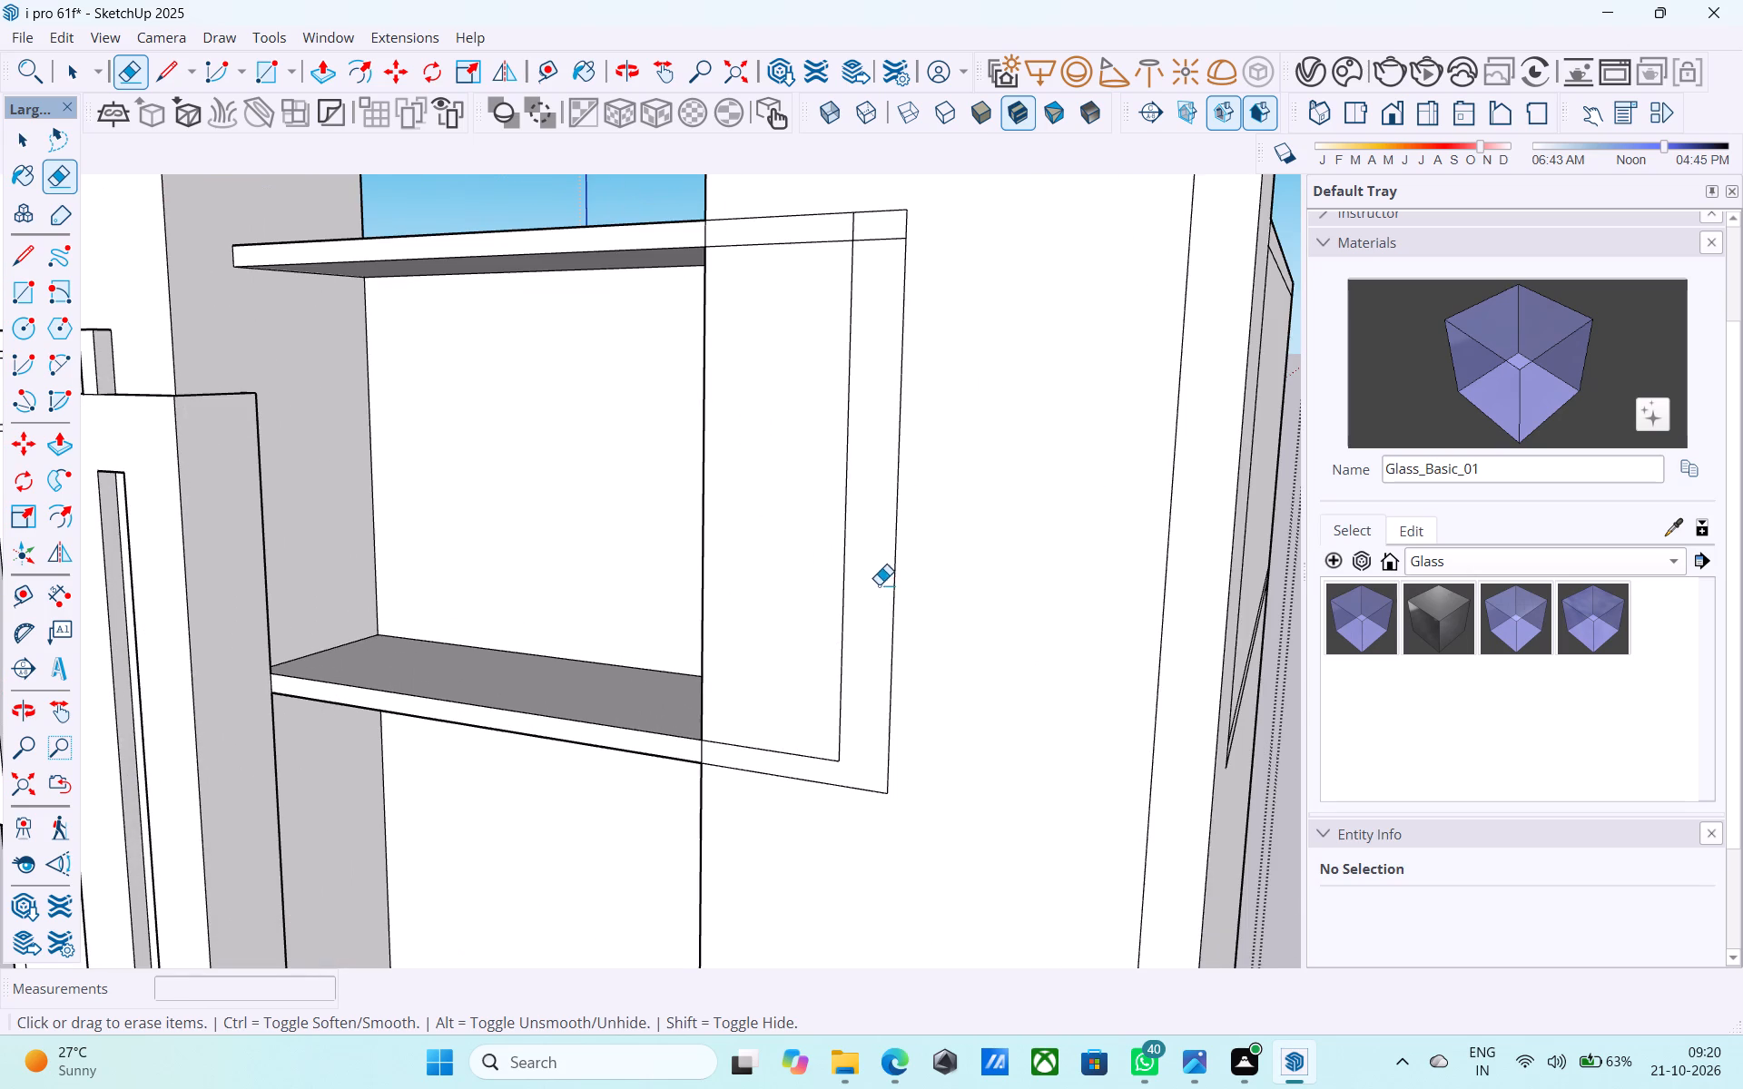
Erase the two short overlapping segments inside the upper outer corner of the band outline on the tall wall.
middle_click_drag(879, 584, 934, 733)
scroll(926, 741, "down", 5)
scroll(907, 402, "up", 4)
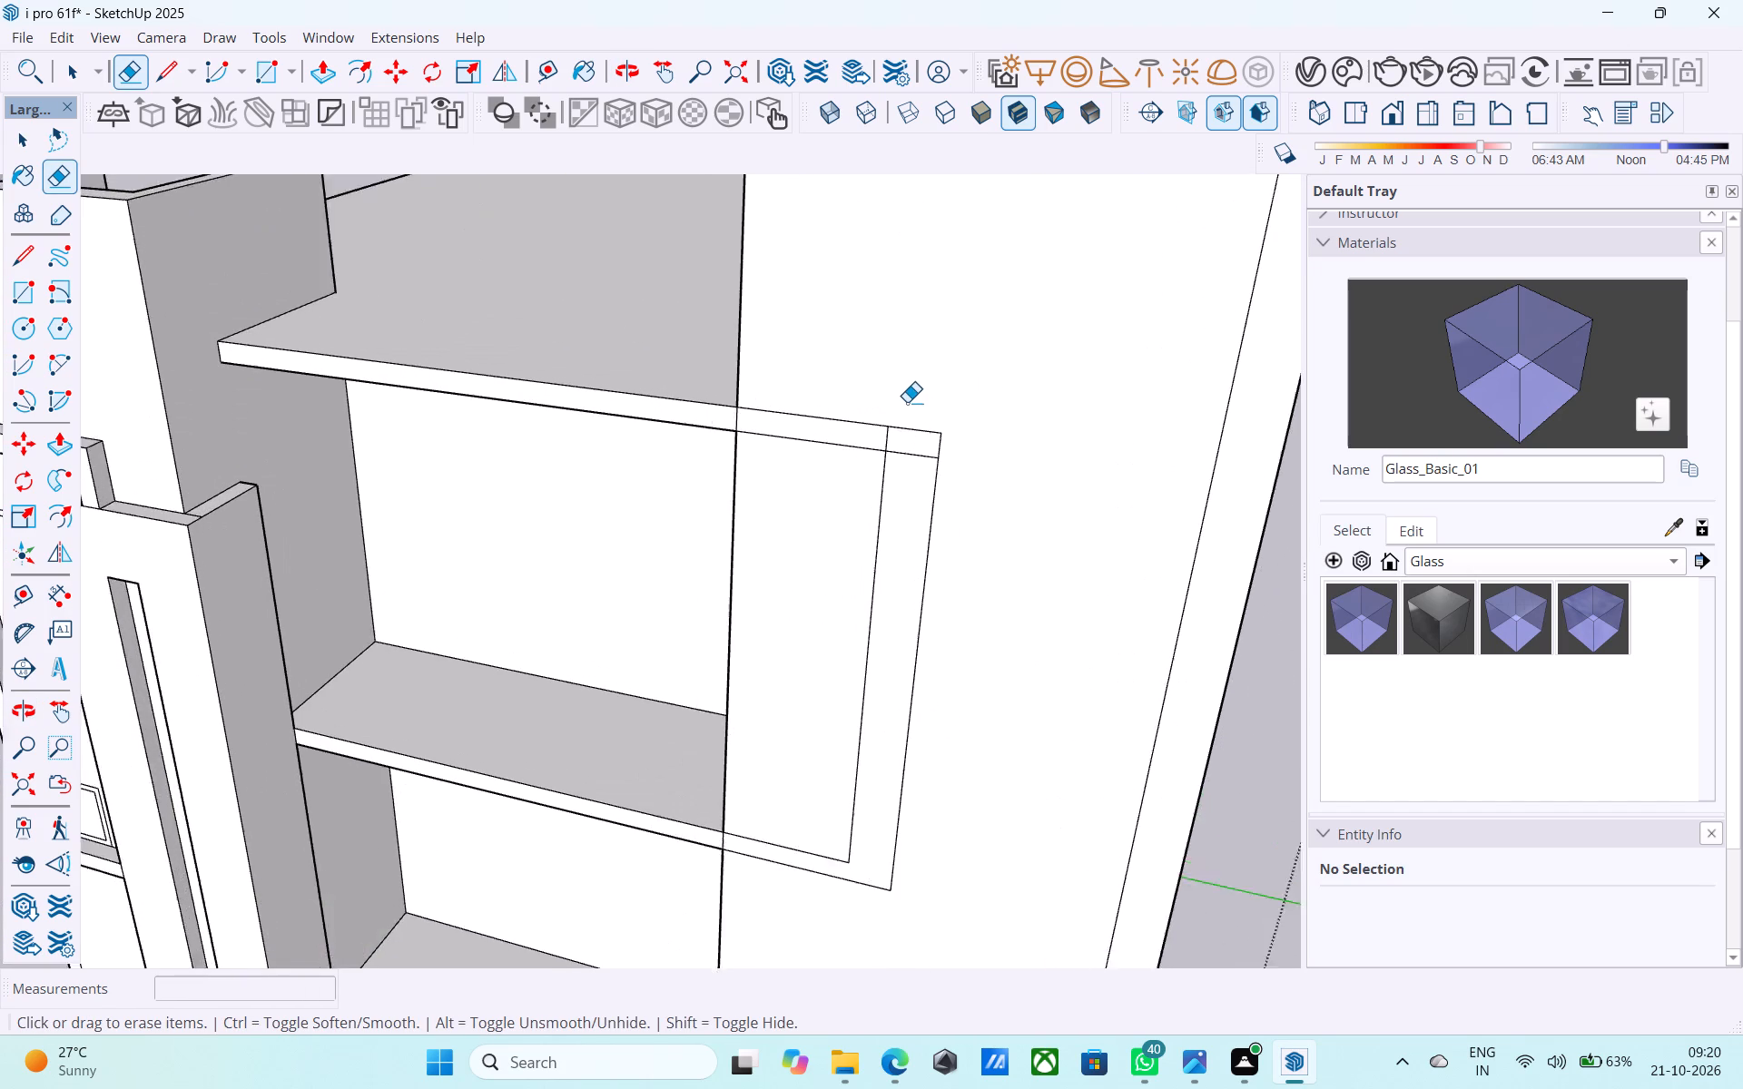
scroll(907, 402, "up", 1)
key("e")
middle_click_drag(911, 445, 939, 418)
scroll(939, 418, "up", 4)
left_click_drag(905, 471, 901, 494)
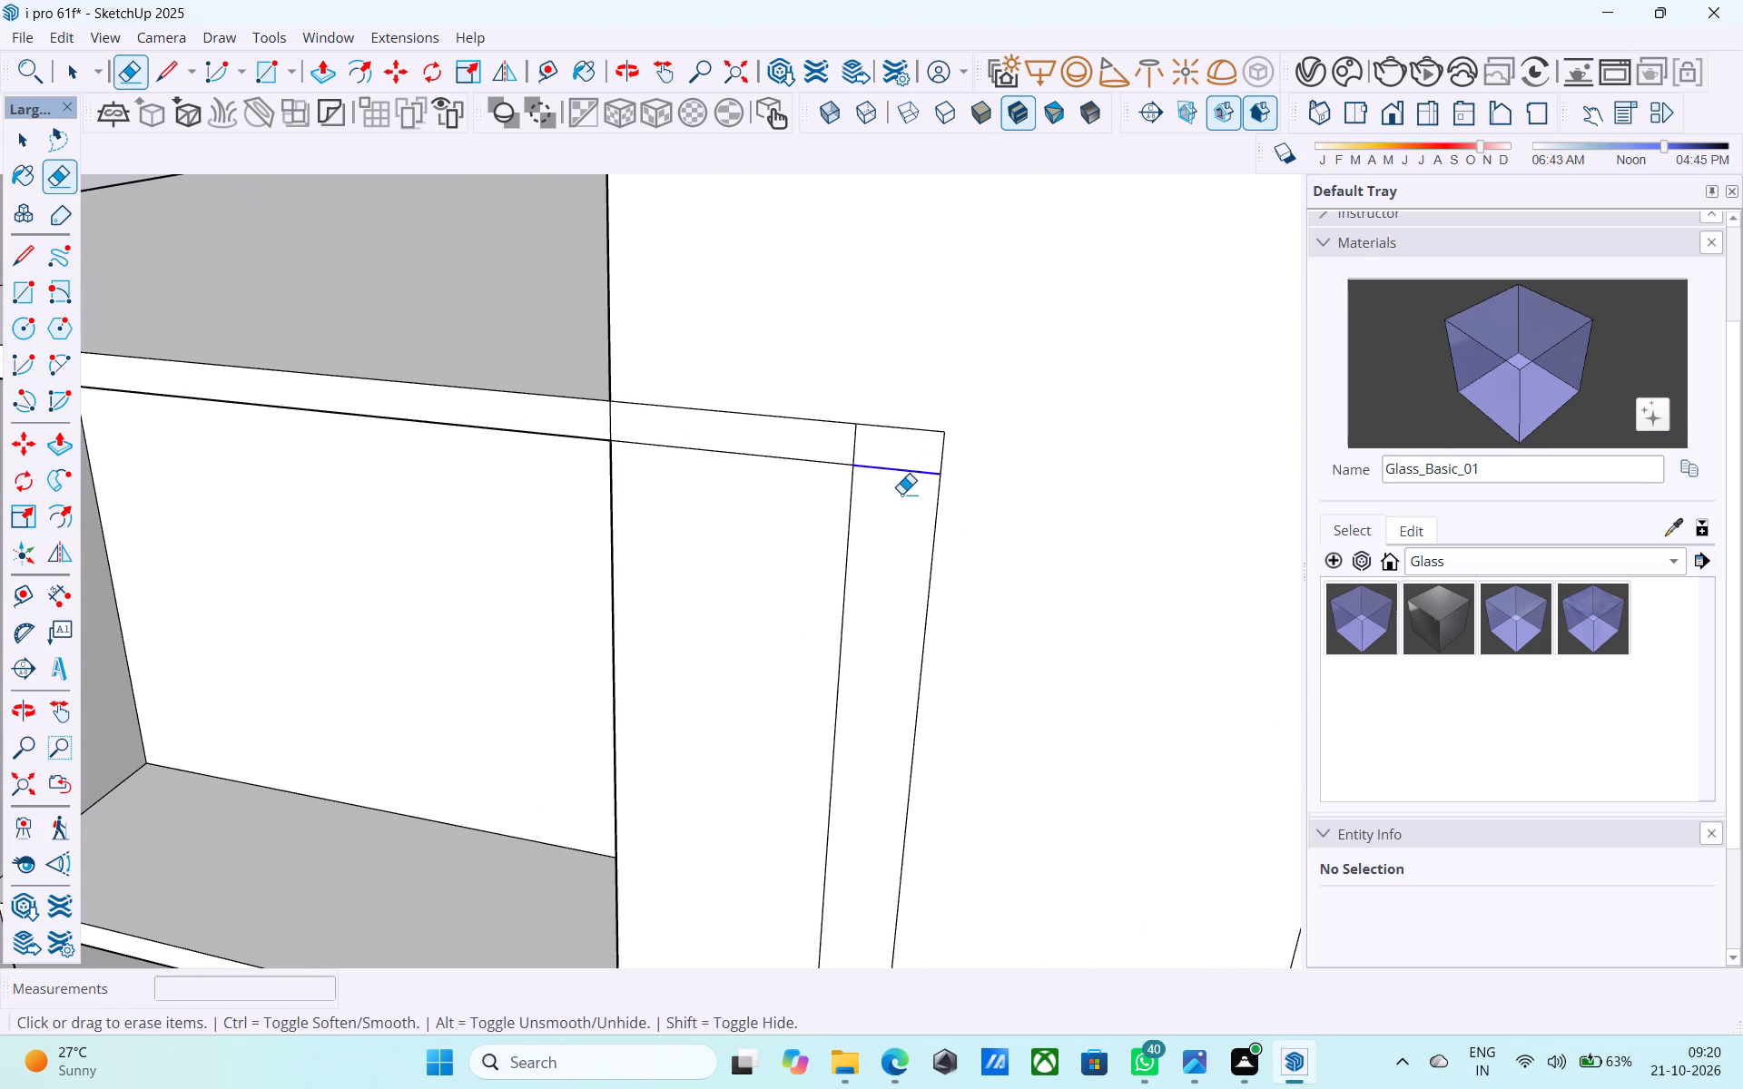
left_click(858, 437)
scroll(918, 270, "down", 6)
middle_click_drag(857, 629, 847, 598)
key("space")
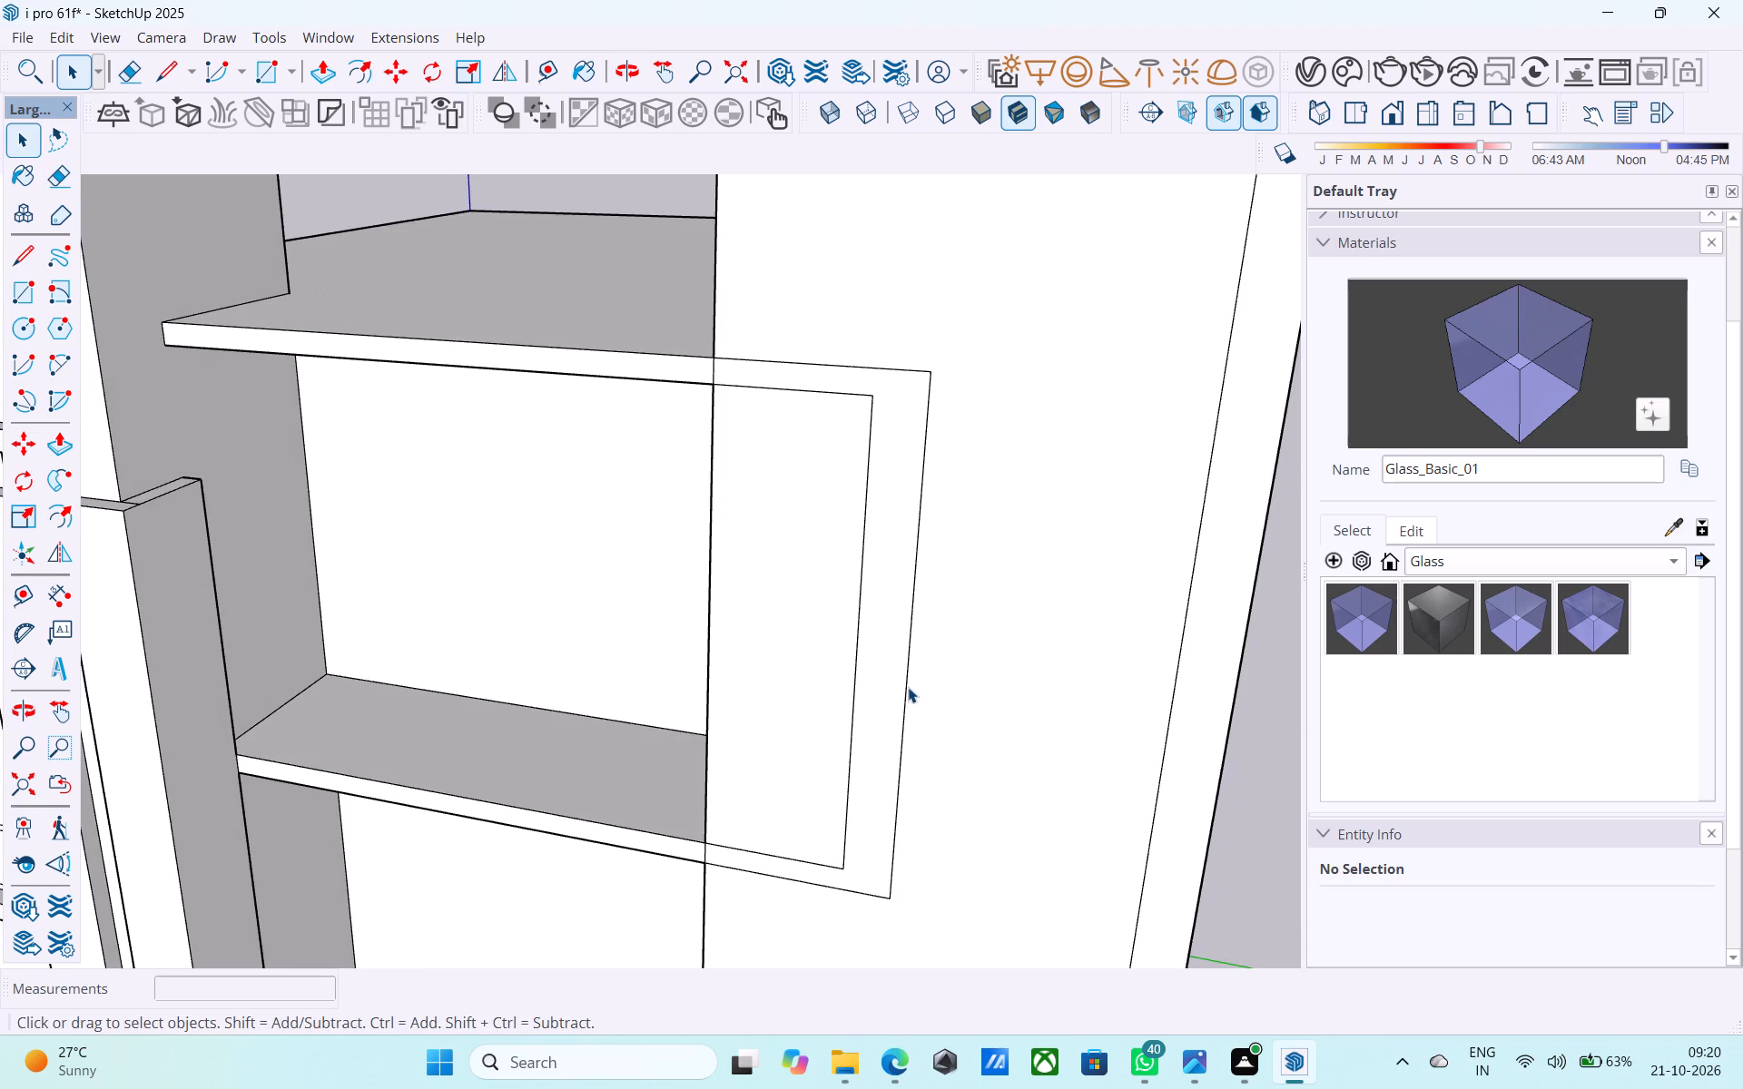
Check the width of the vertical band between its outer and inner edges.
key("l")
left_click(905, 687)
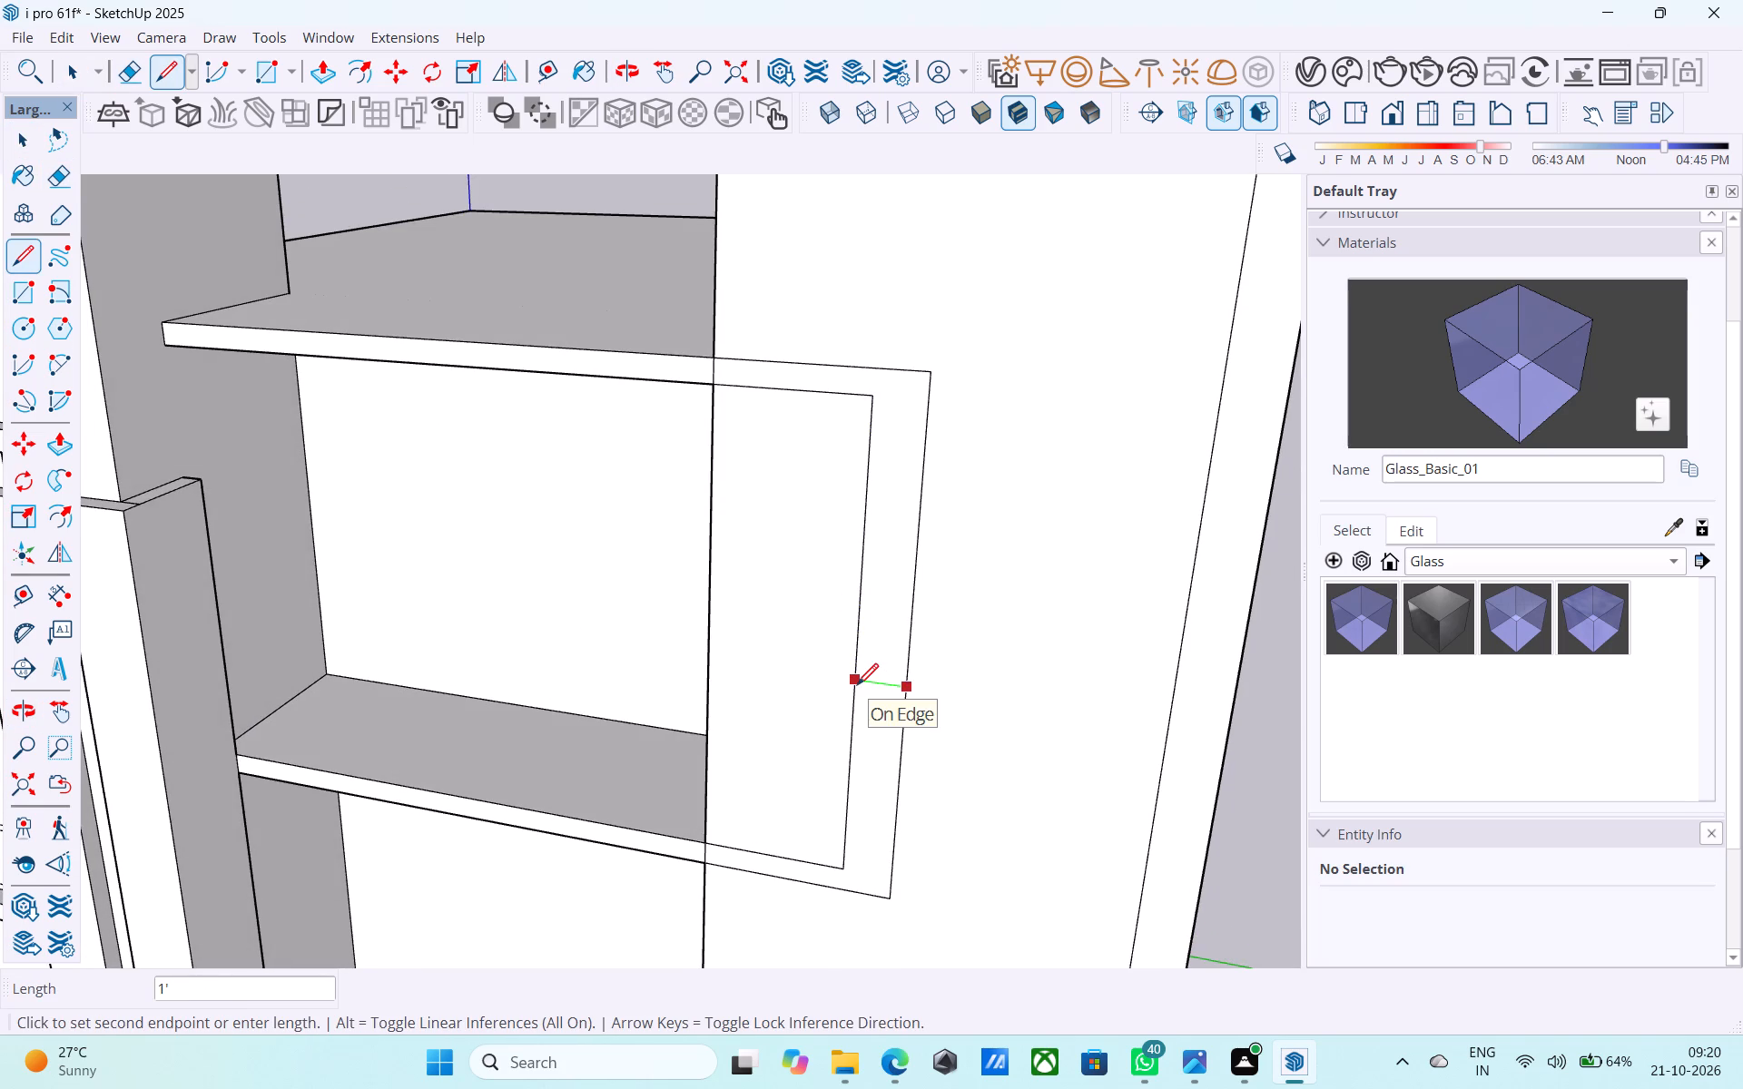
key("space")
Copy the outer vertical edge of the band outline 3" inward.
left_click(903, 732)
scroll(874, 581, "down", 6)
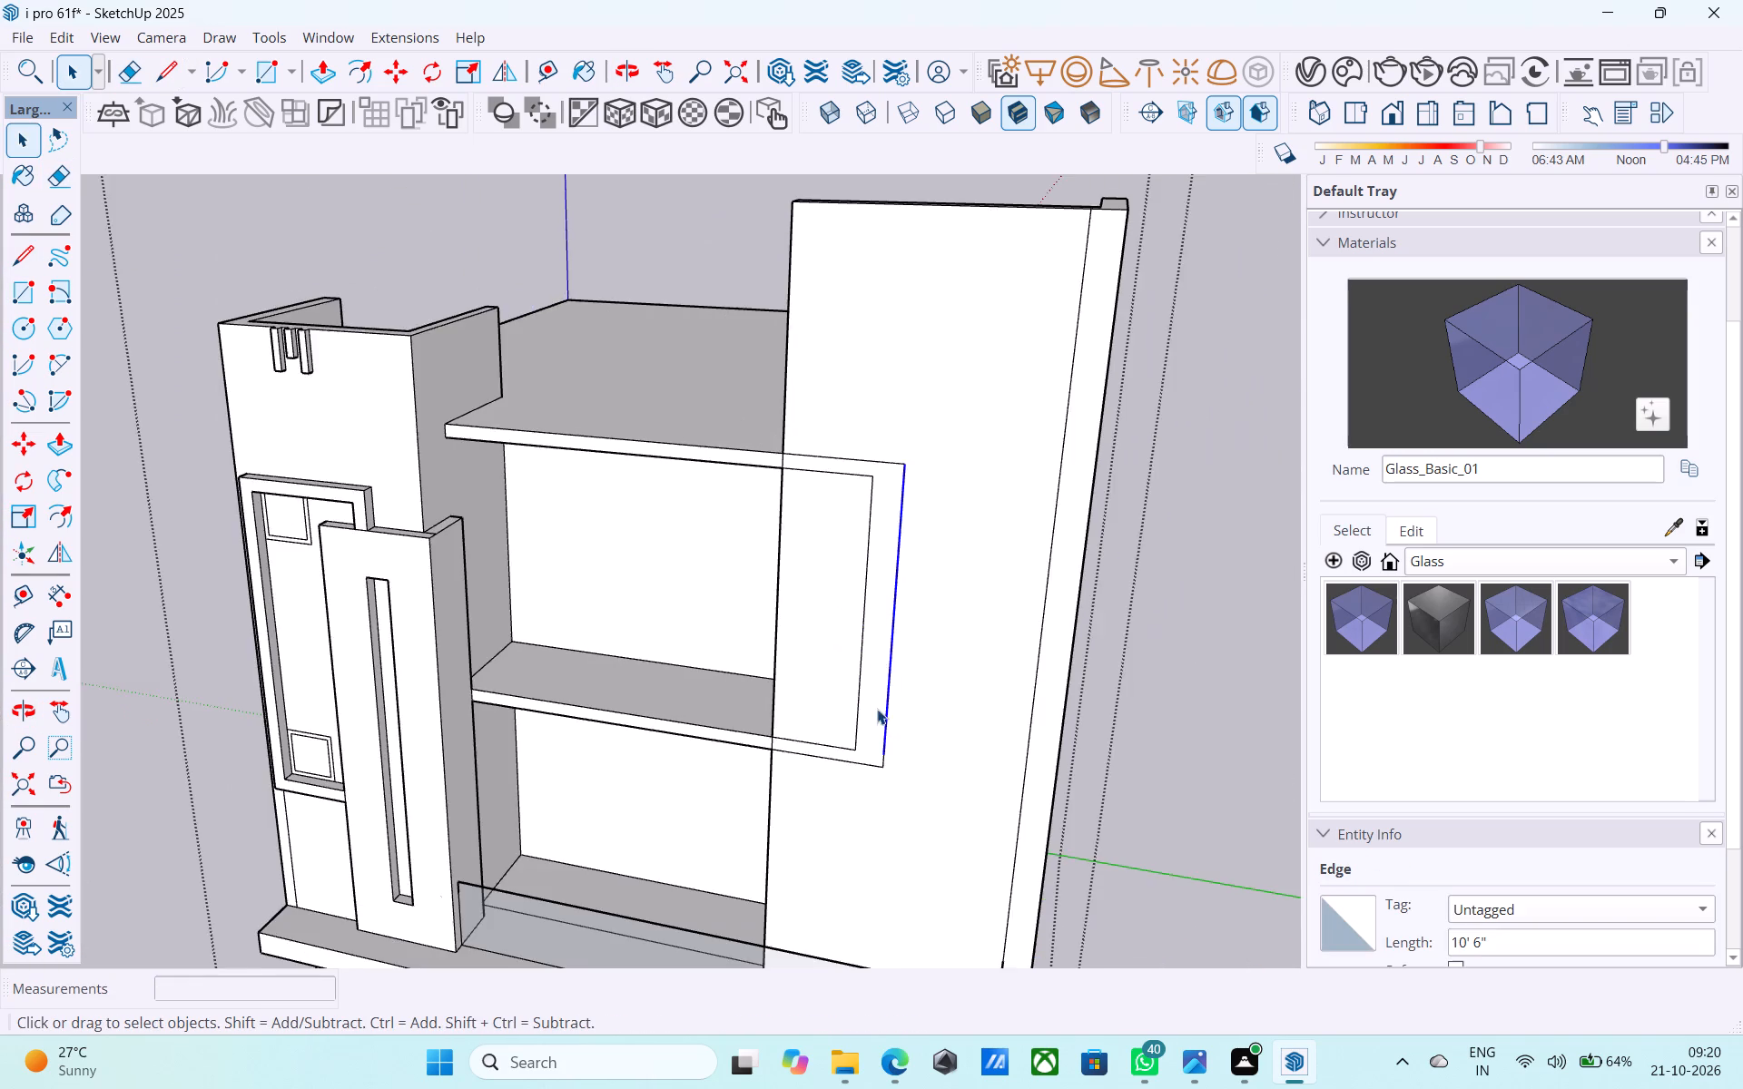
middle_click_drag(877, 709, 889, 652)
scroll(882, 672, "up", 5)
key("m")
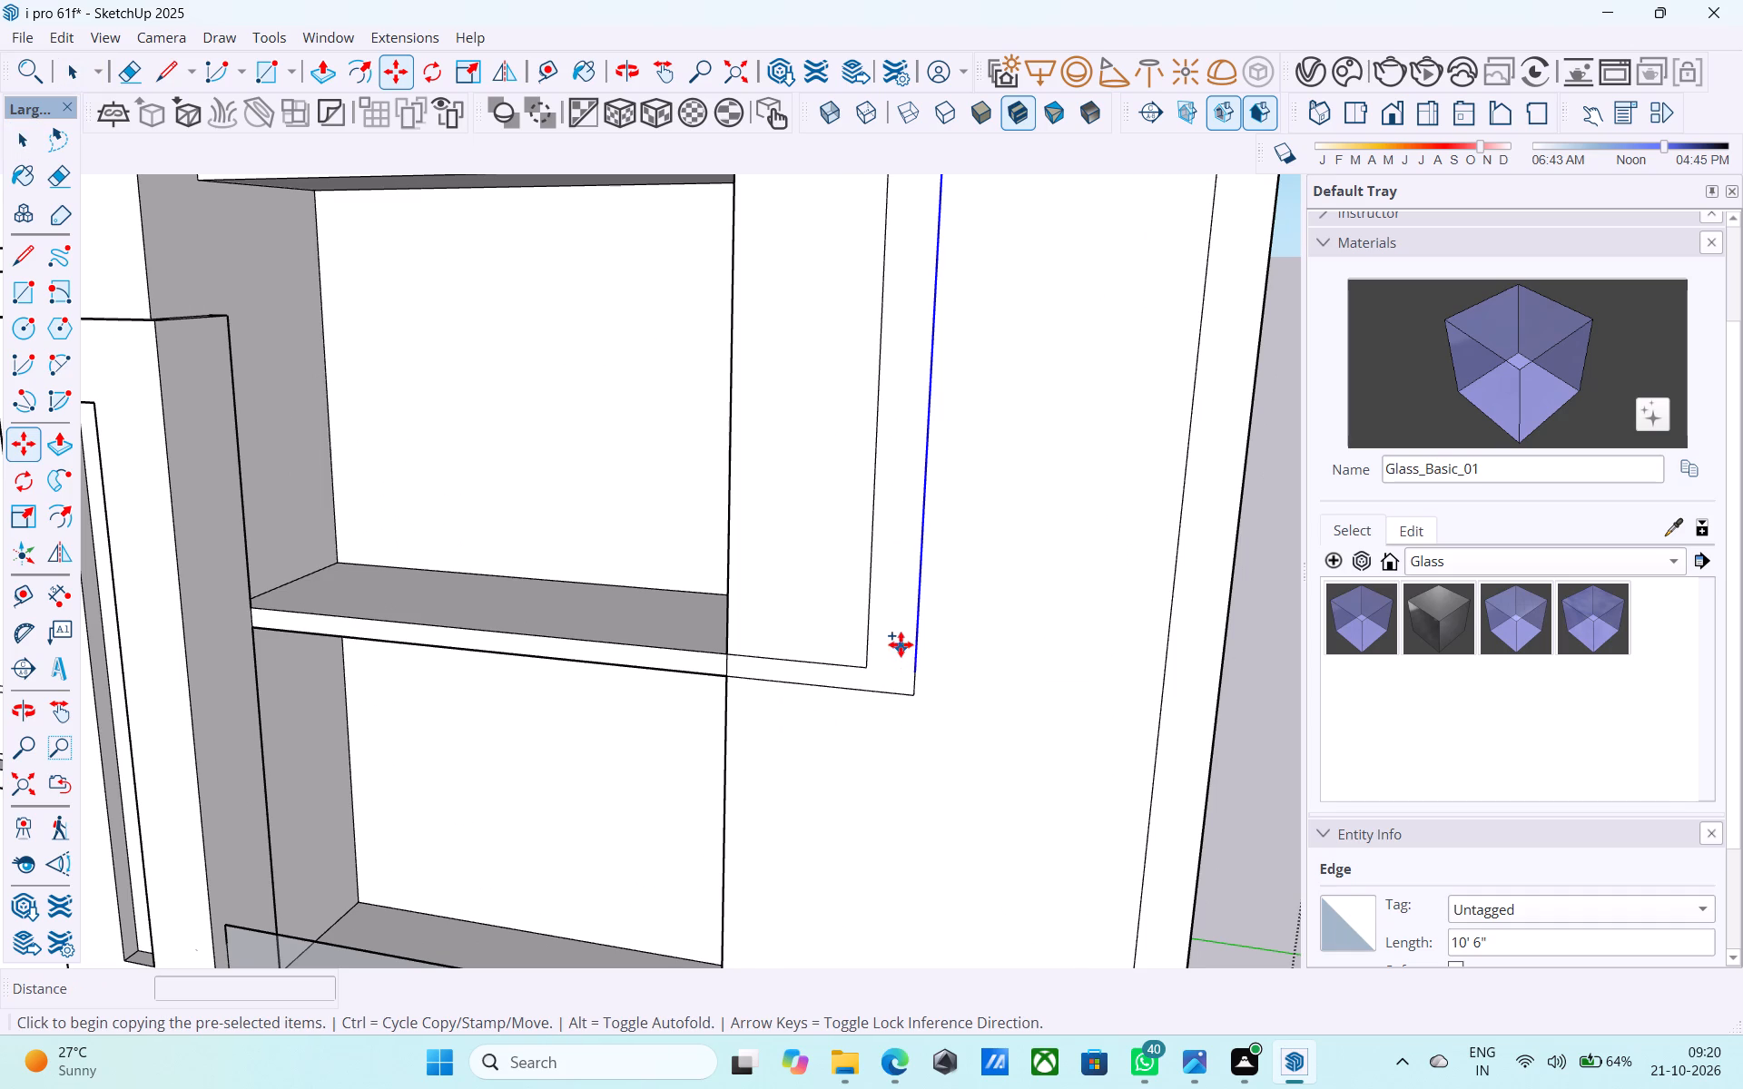
left_click(915, 622)
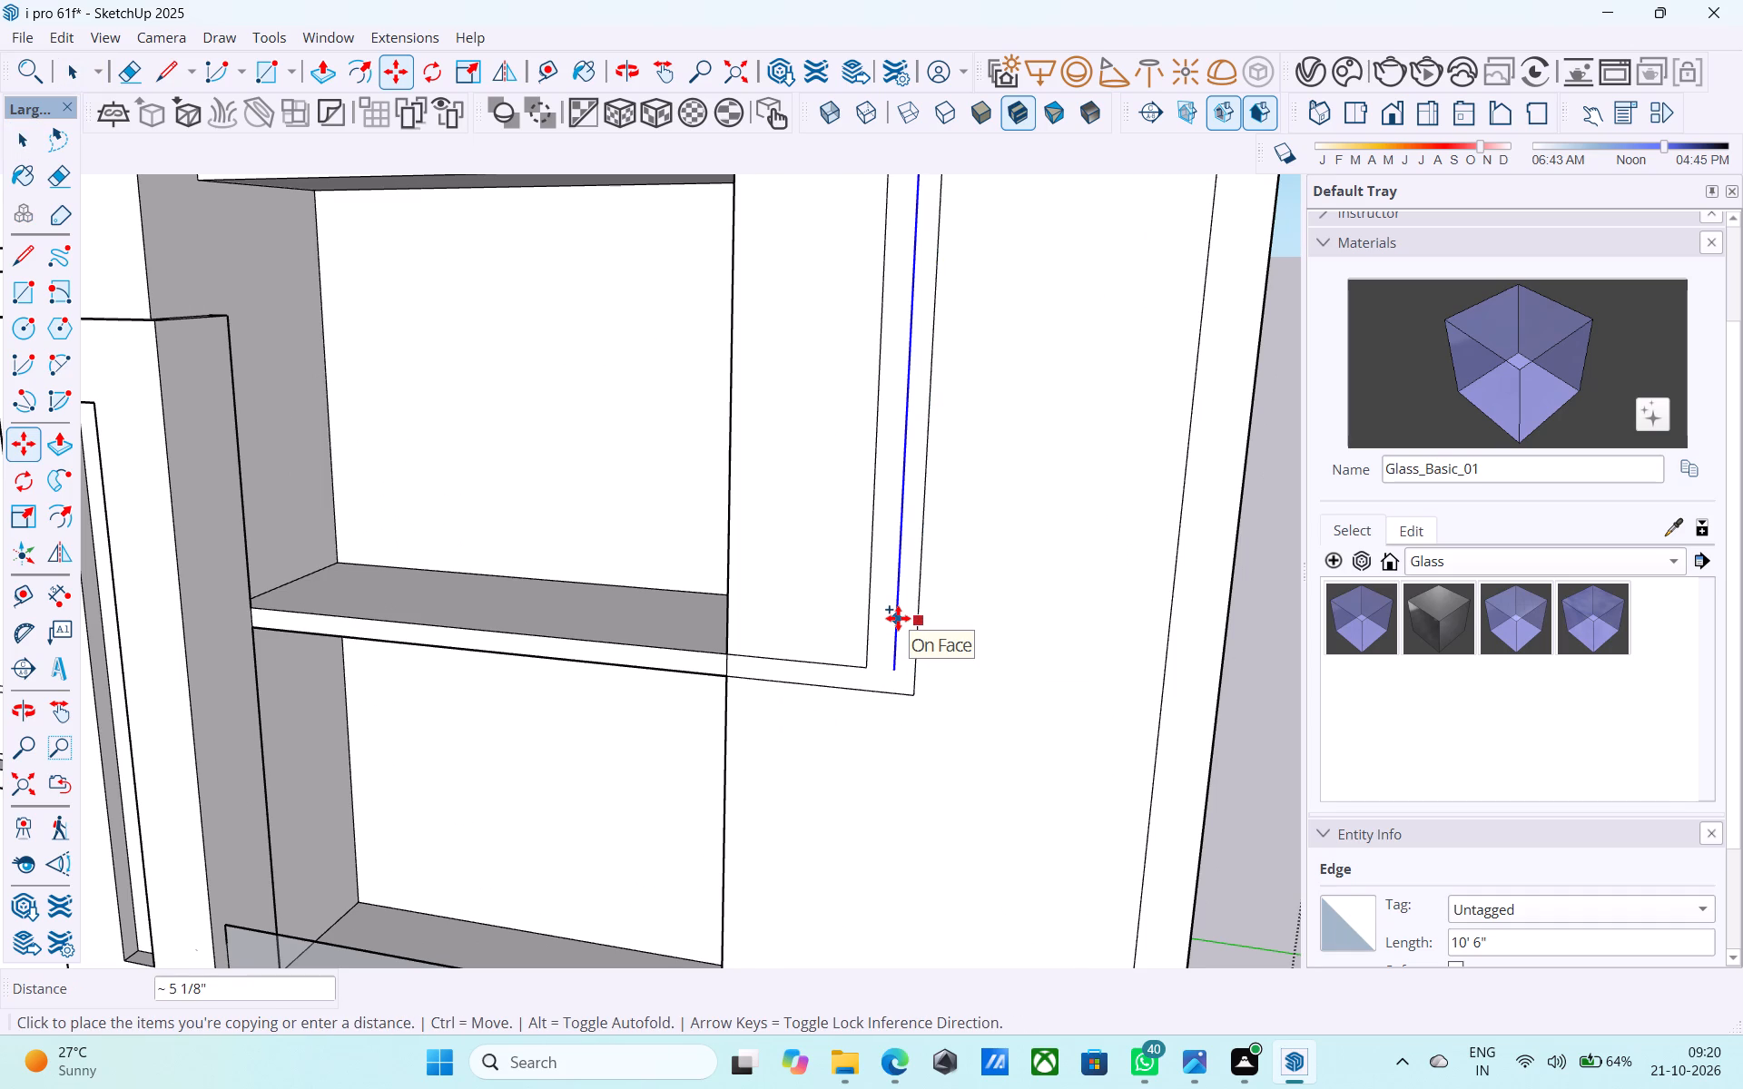
type("3\"")
key("Return")
Extend the copied vertical edge 6" down to the lower edge of the band outline.
key("l")
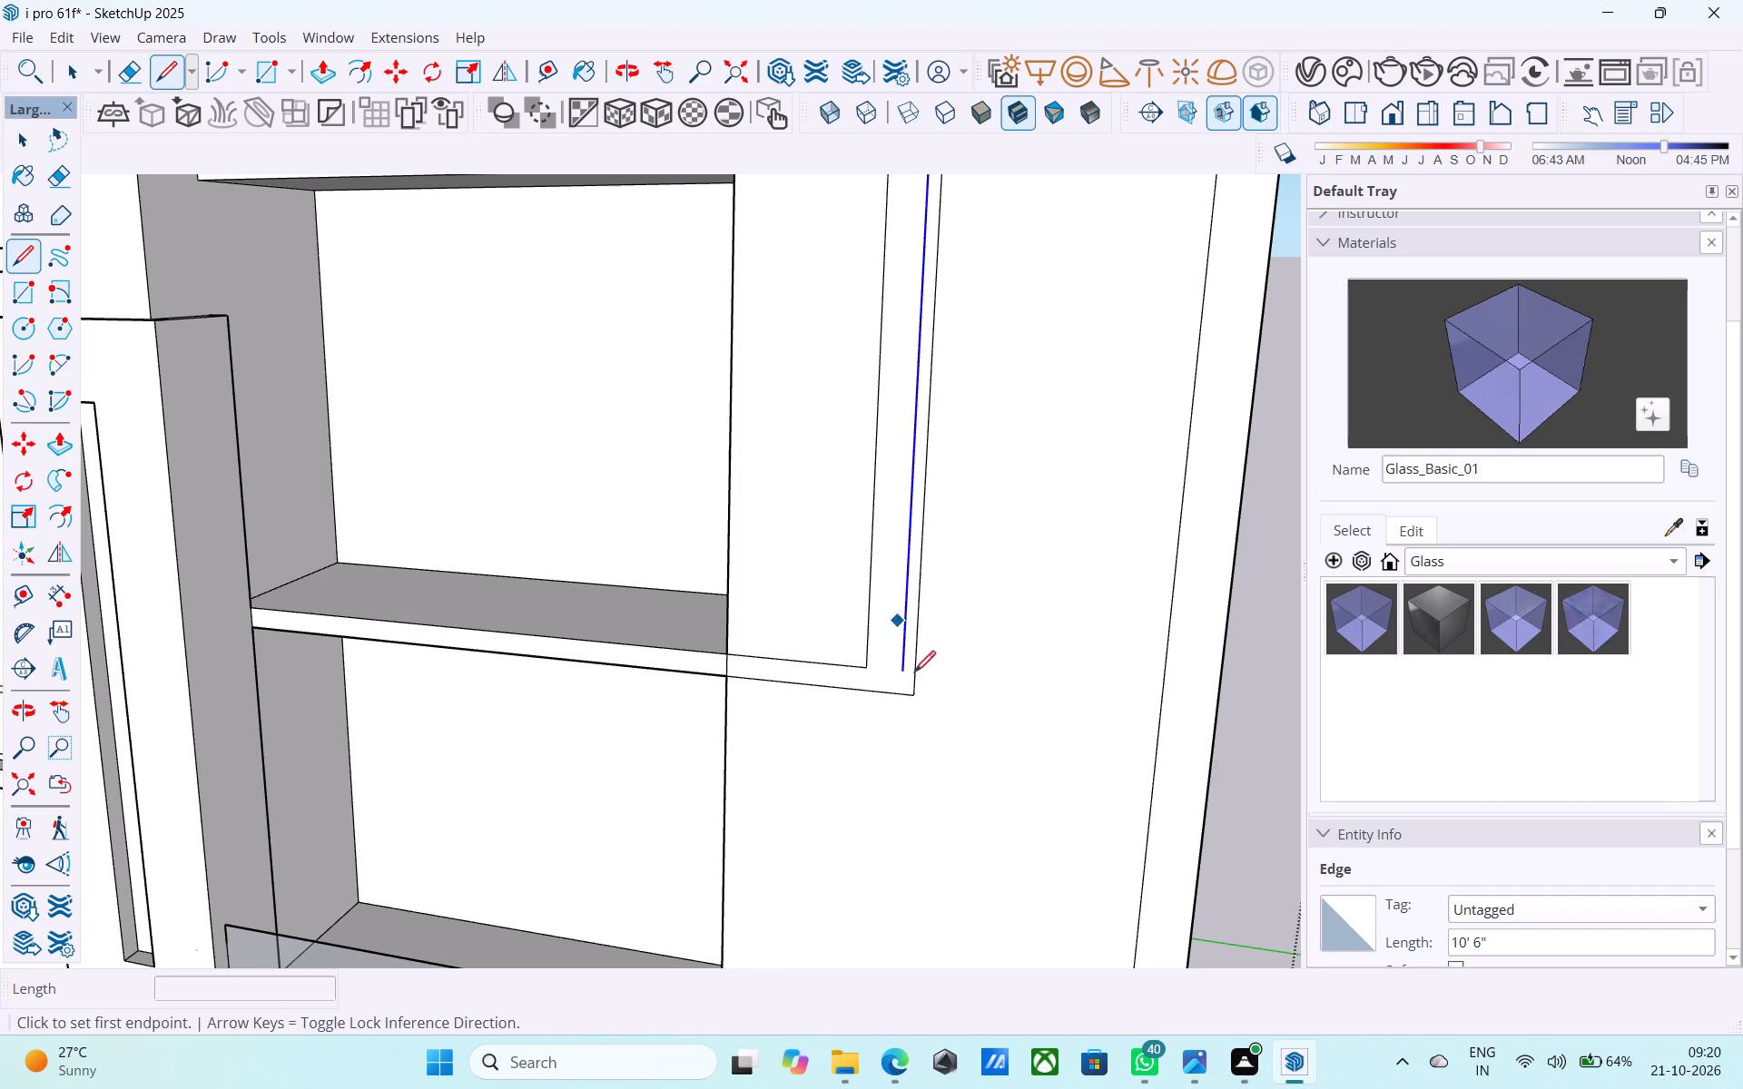
left_click(901, 668)
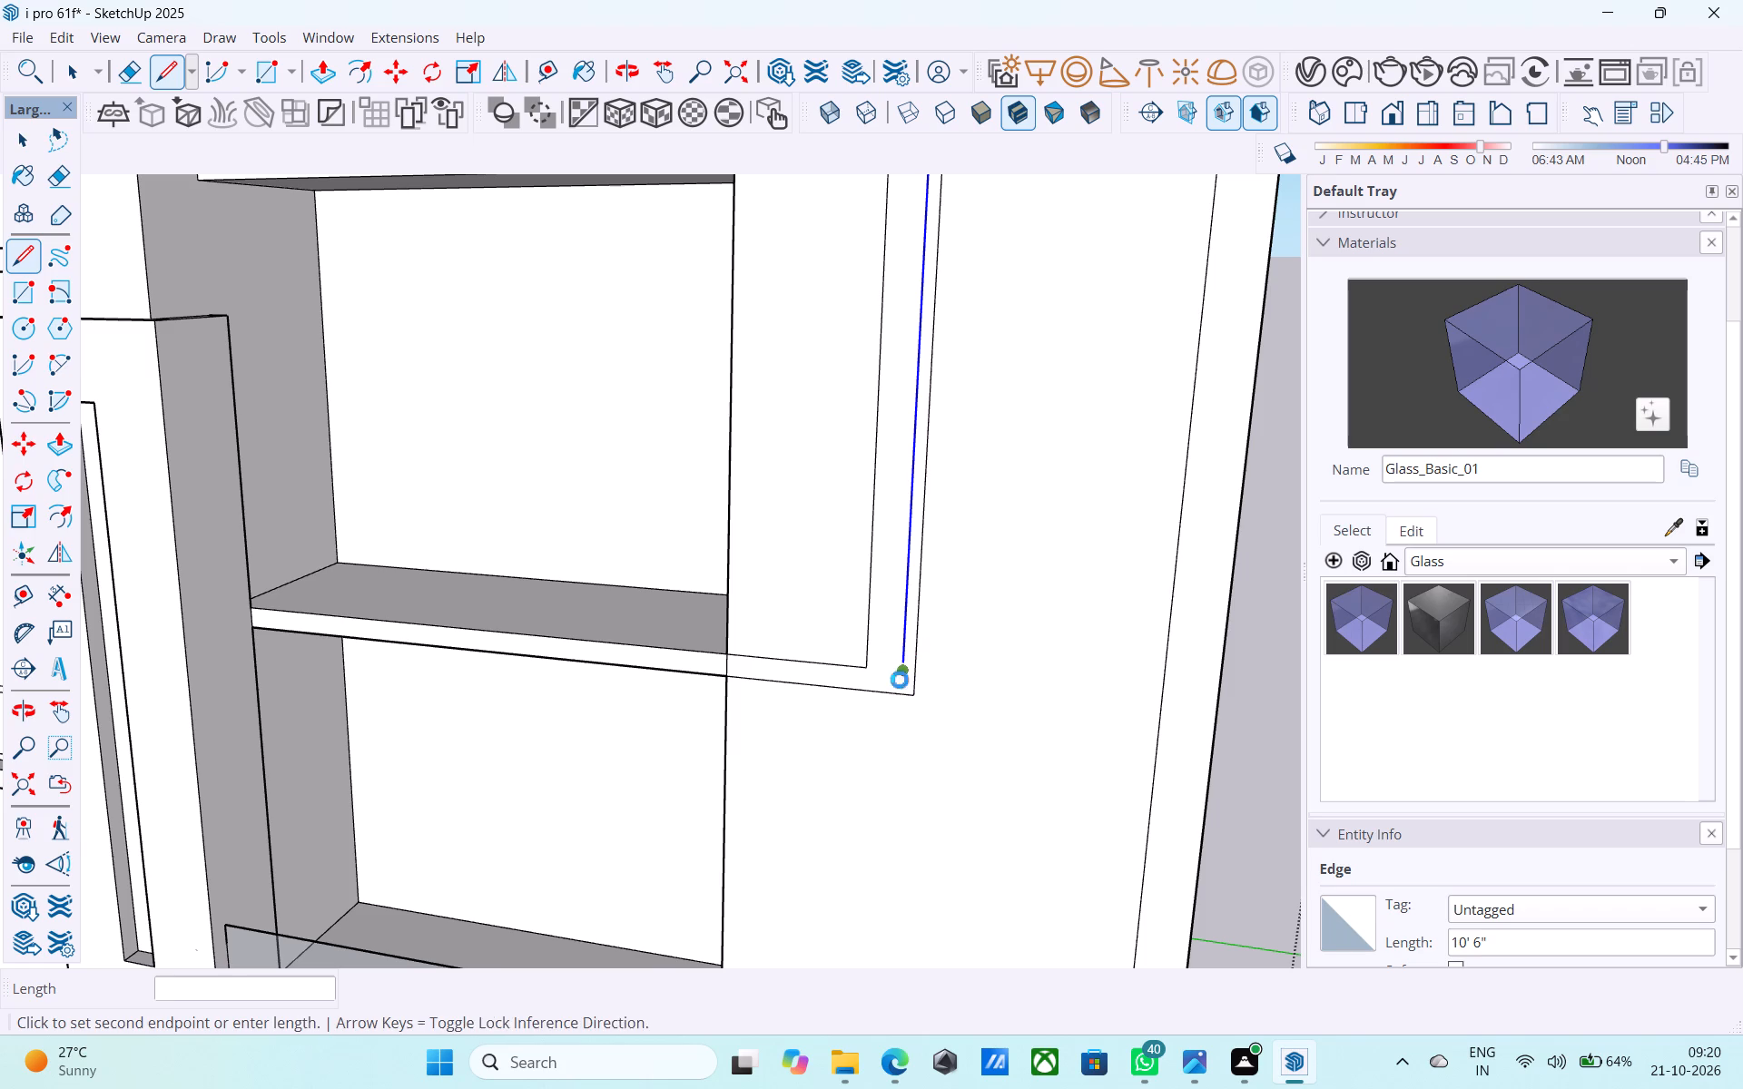
scroll(899, 698, "up", 7)
left_click(903, 694)
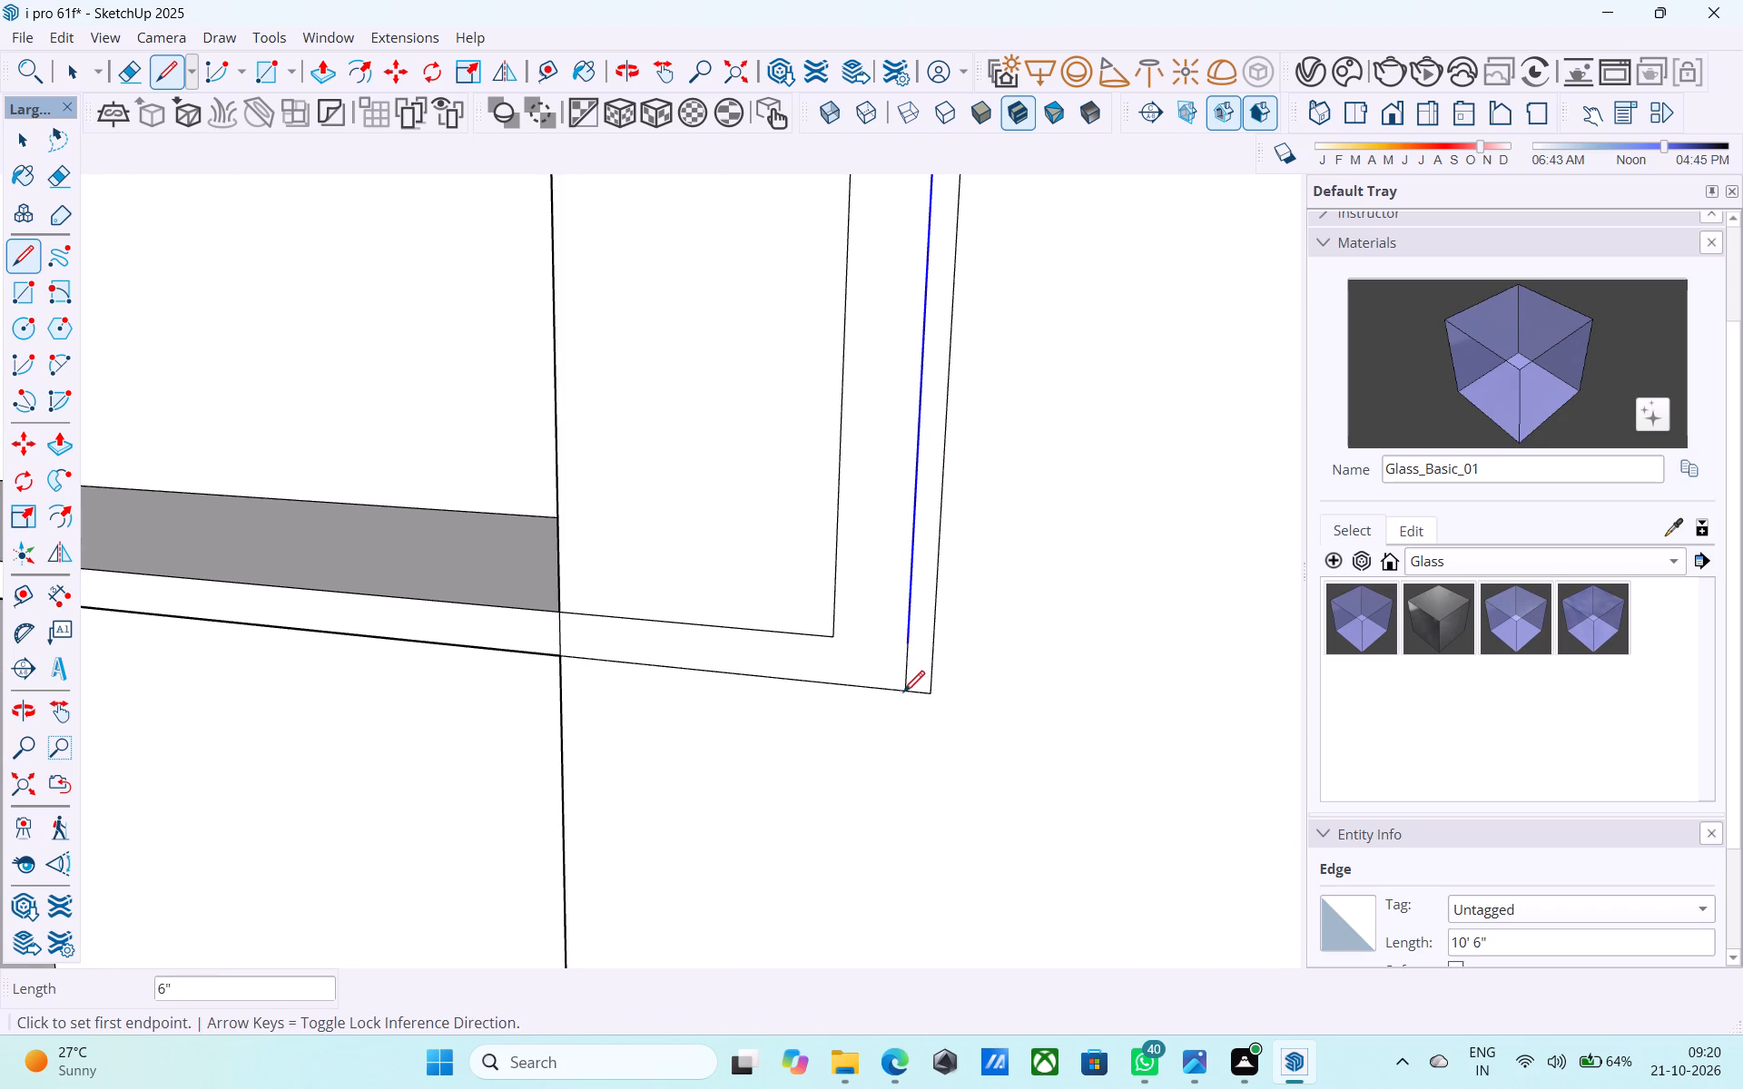
Erase the band's original outer vertical edge and the leftover segments at its upper and lower corners.
scroll(855, 779, "down", 10)
scroll(891, 322, "up", 4)
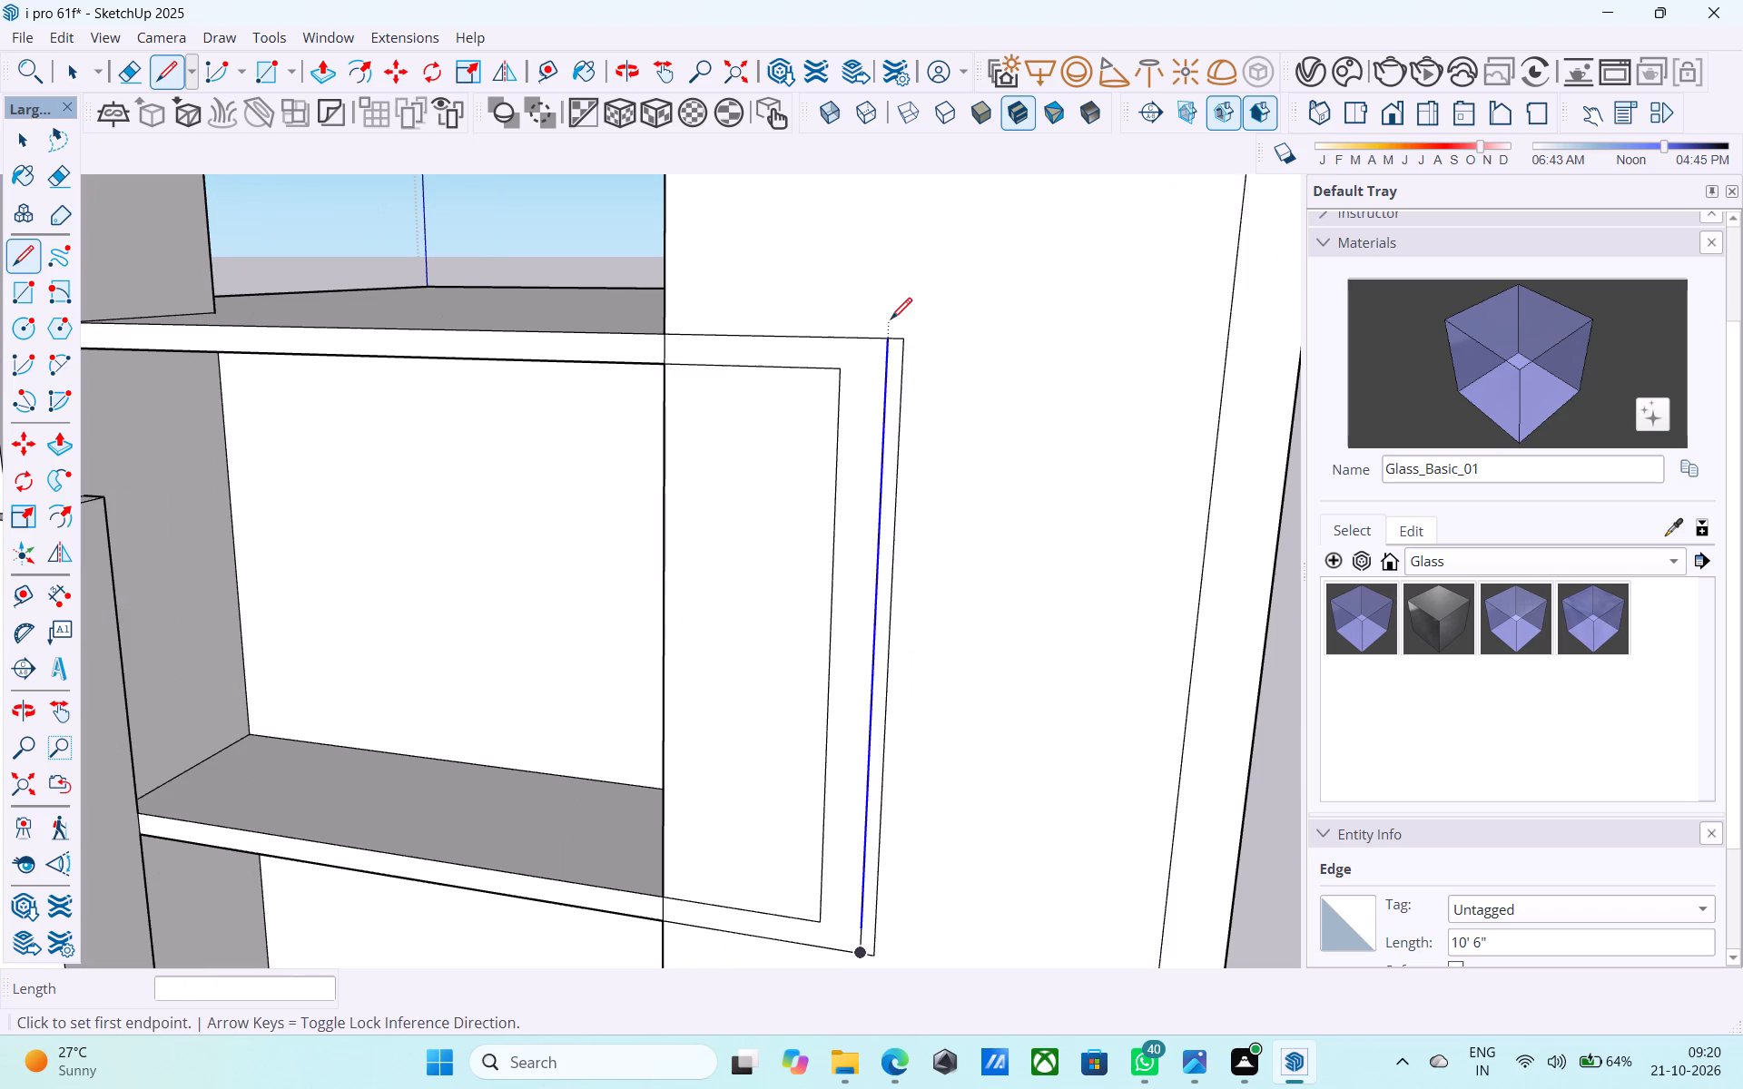
scroll(911, 343, "up", 2)
key("e")
left_click_drag(911, 341, 904, 339)
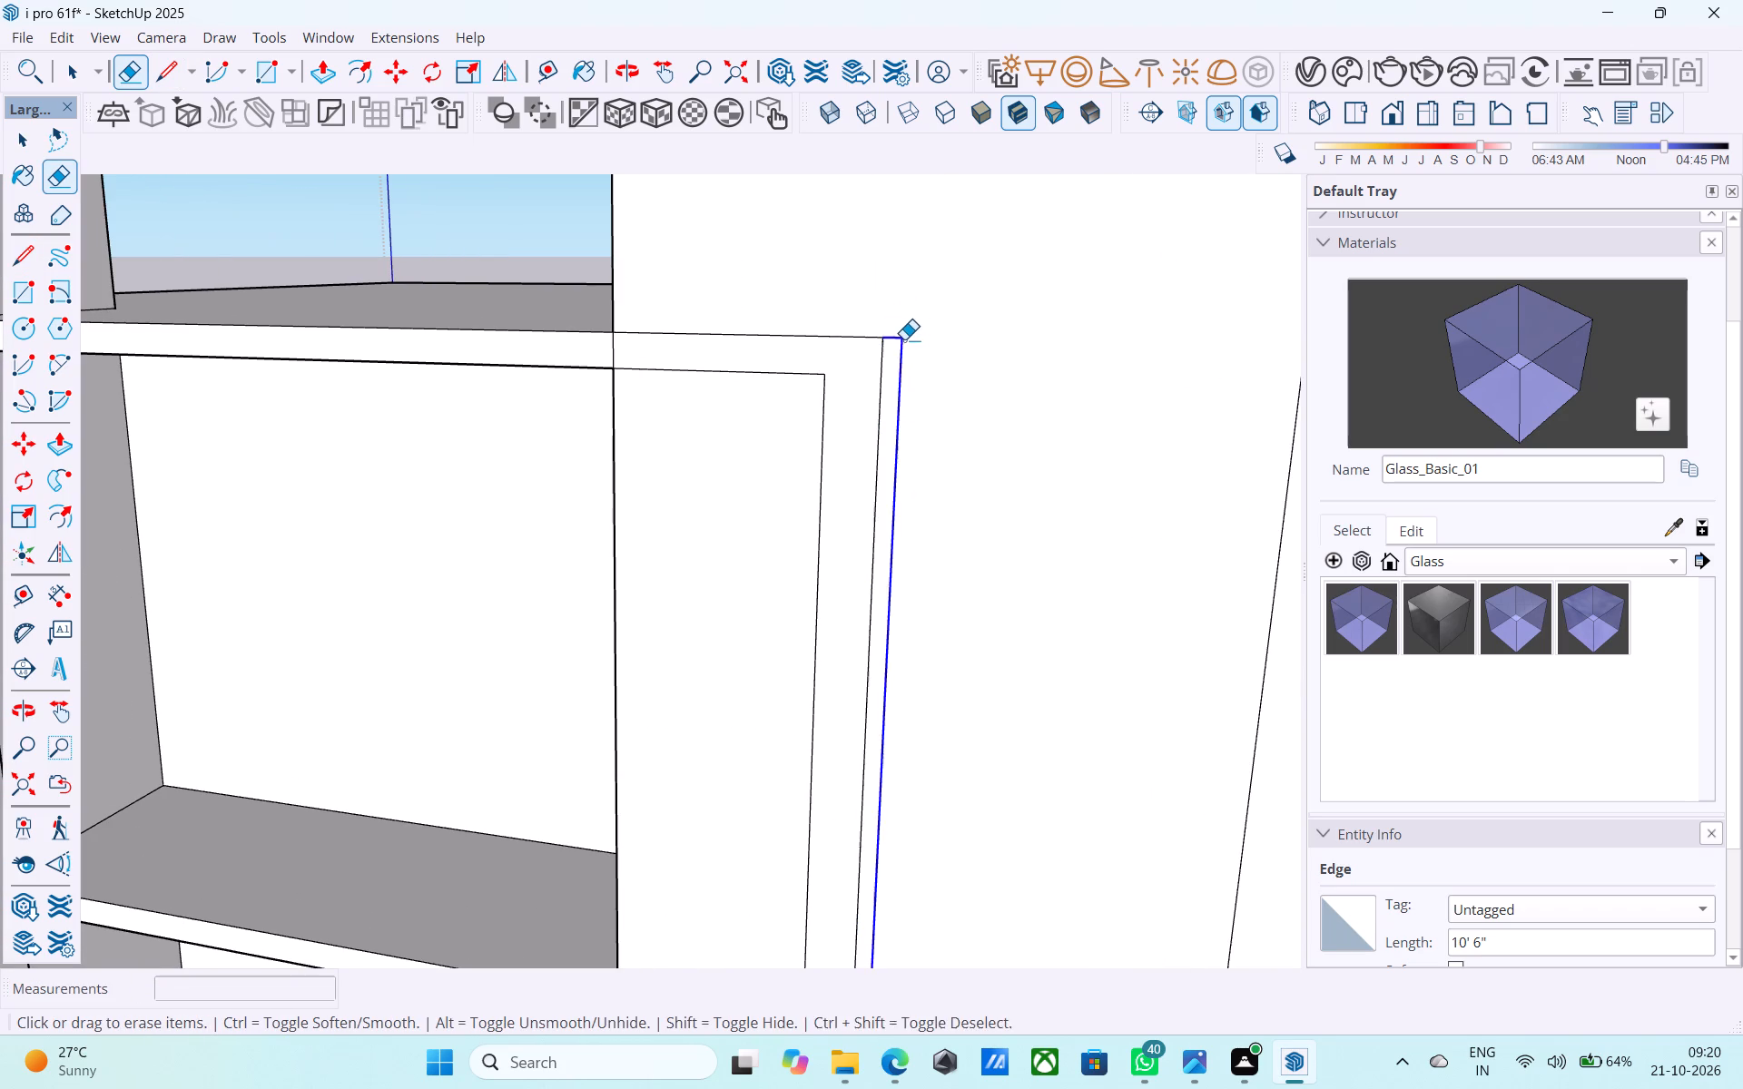
left_click_drag(904, 339, 902, 339)
scroll(916, 273, "down", 6)
middle_click_drag(916, 273, 916, 288)
middle_click_drag(916, 786, 910, 731)
scroll(900, 751, "up", 4)
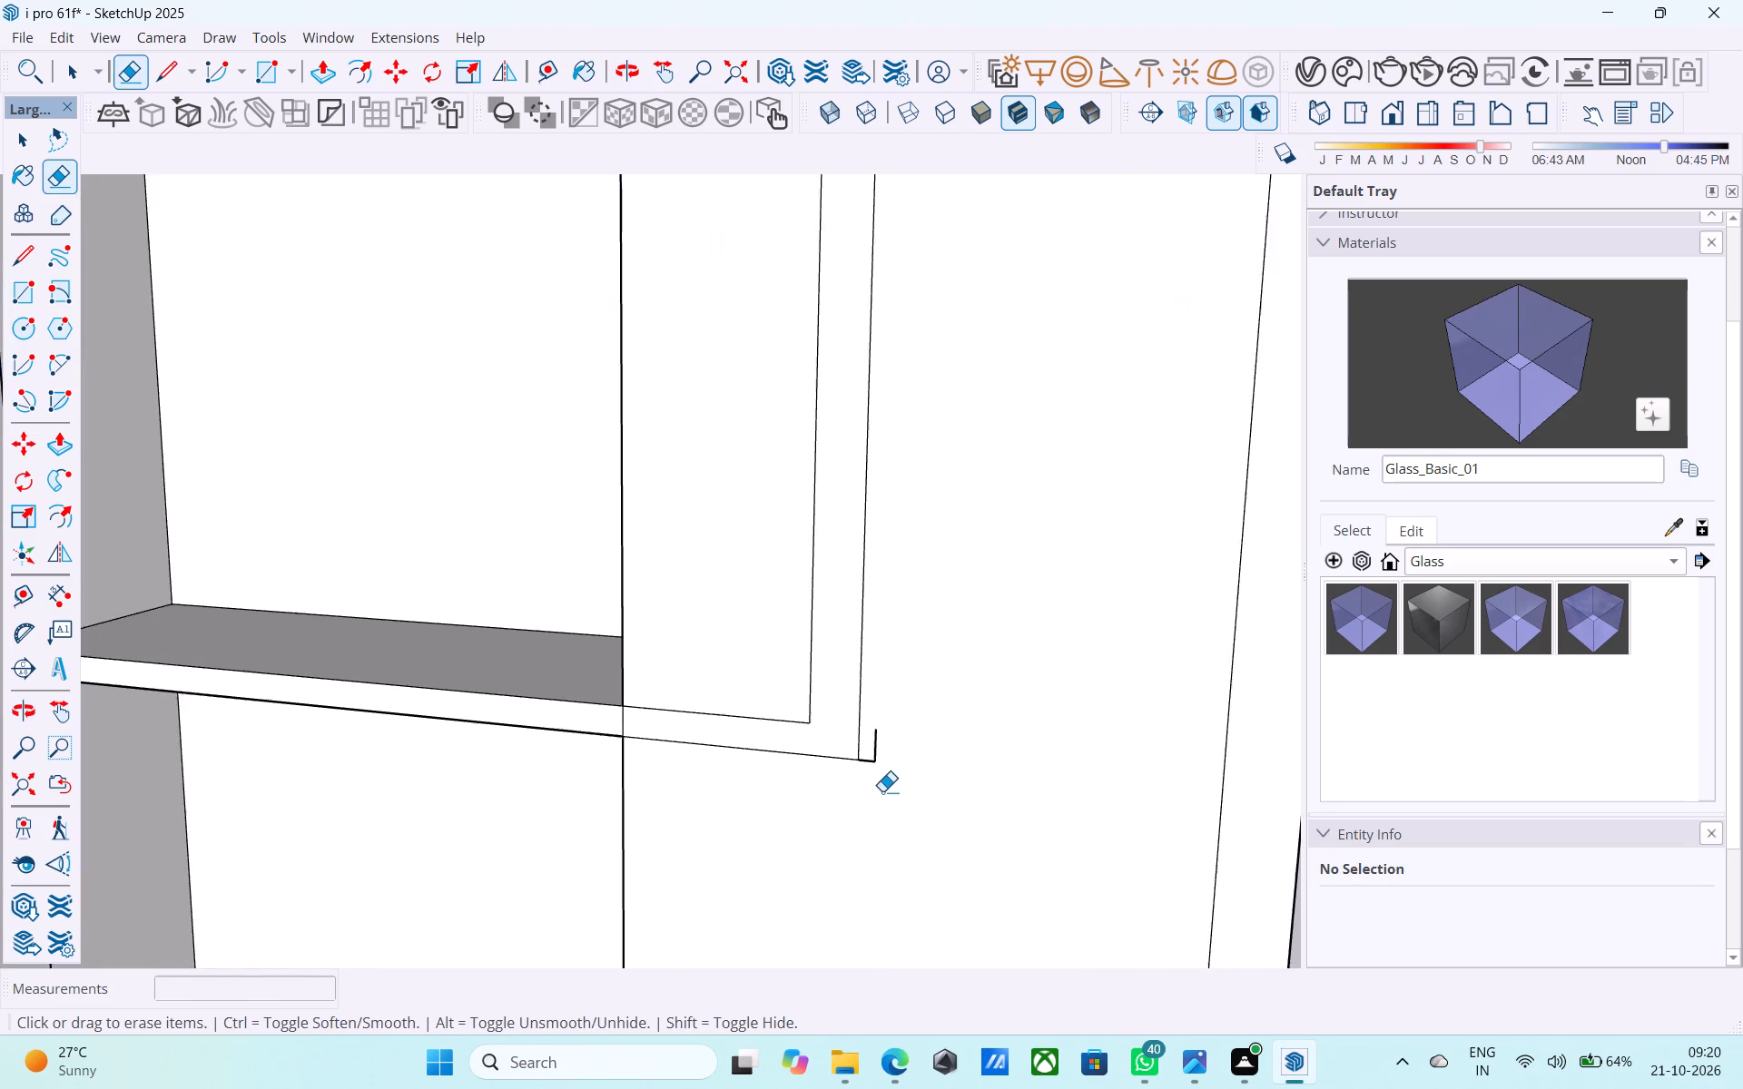
scroll(882, 791, "up", 4)
left_click_drag(877, 745, 873, 756)
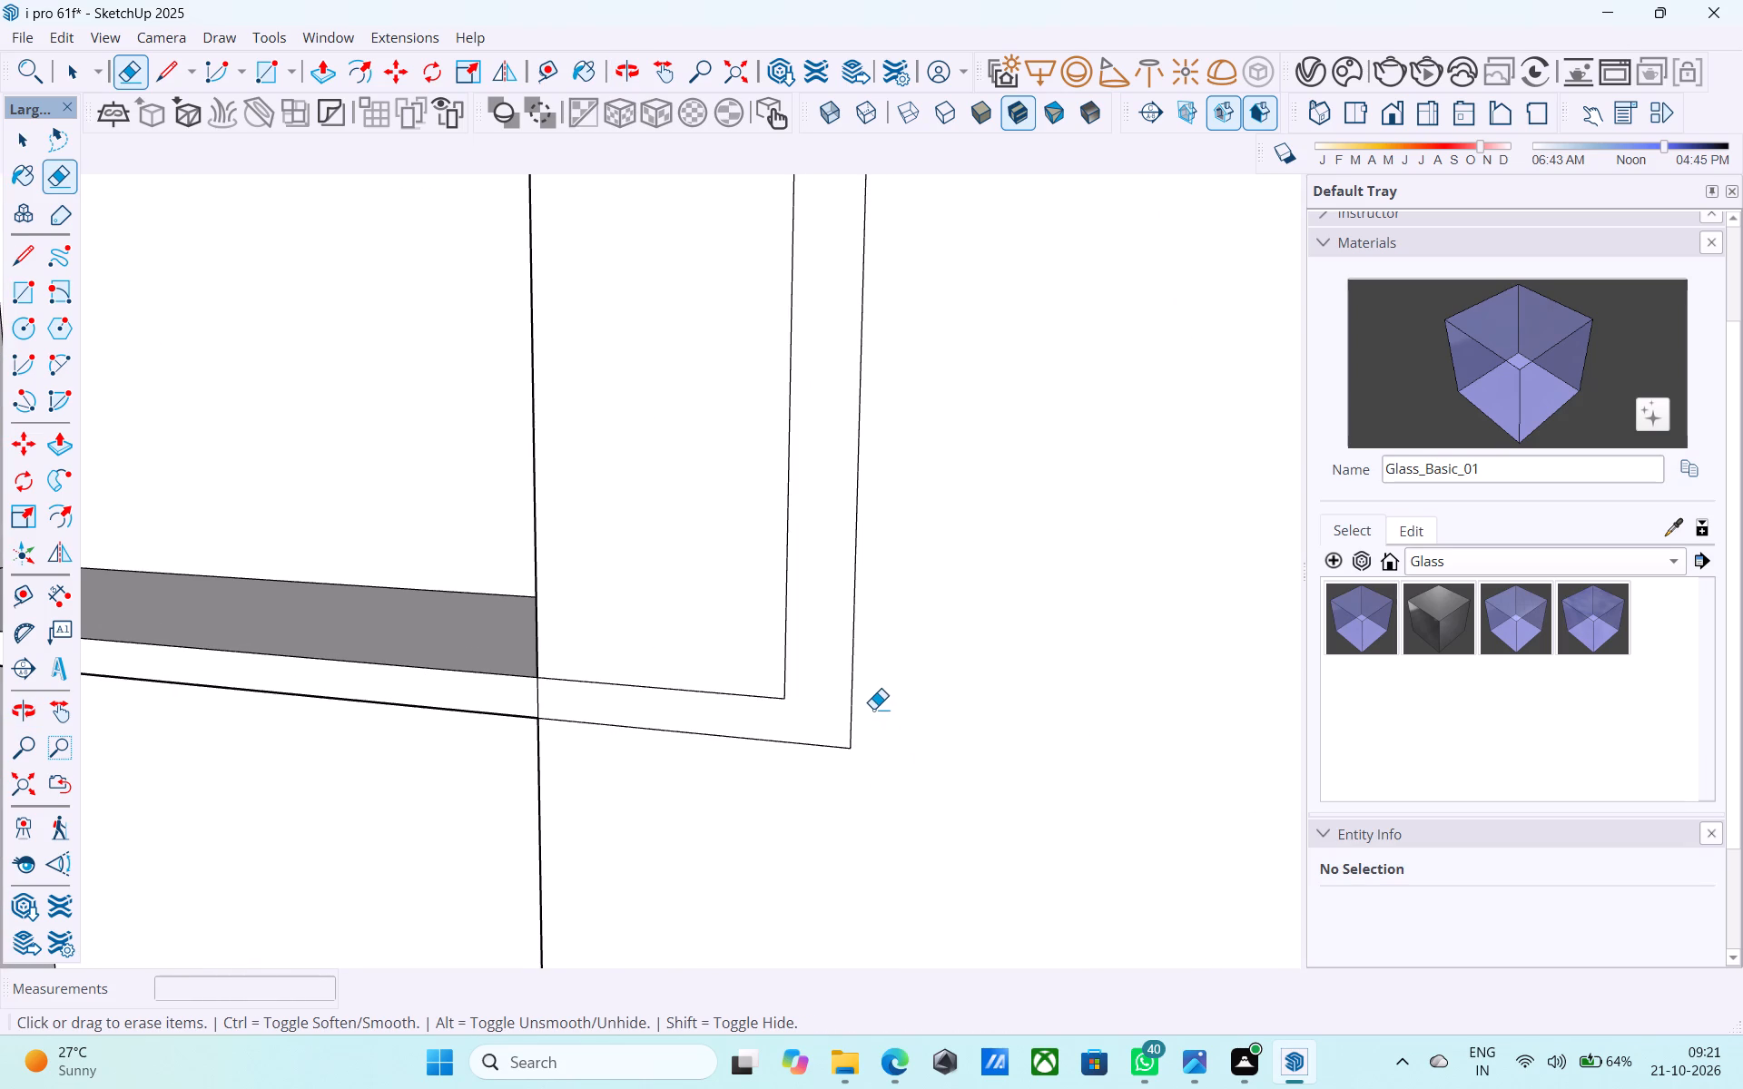
key("space")
Erase the short vertical segments that divide the upper and lower slab edges from the band on the tall wall.
scroll(867, 735, "down", 1)
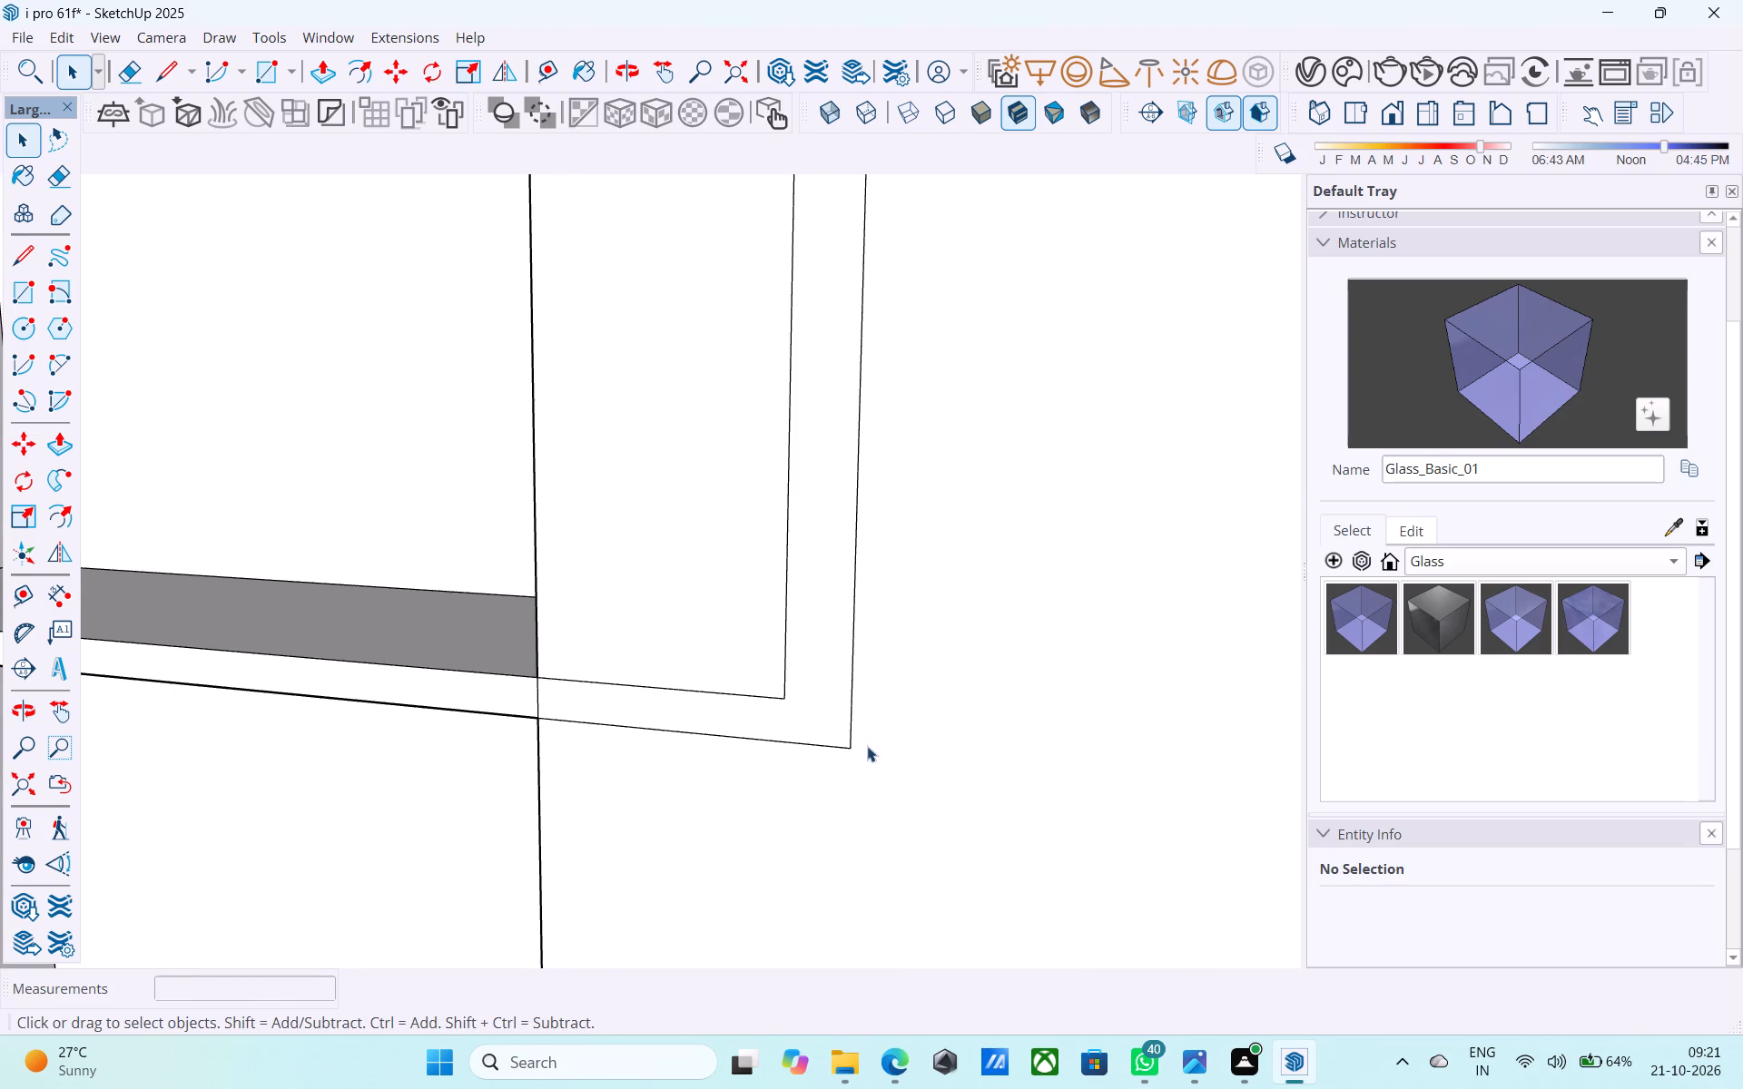
scroll(867, 746, "down", 2)
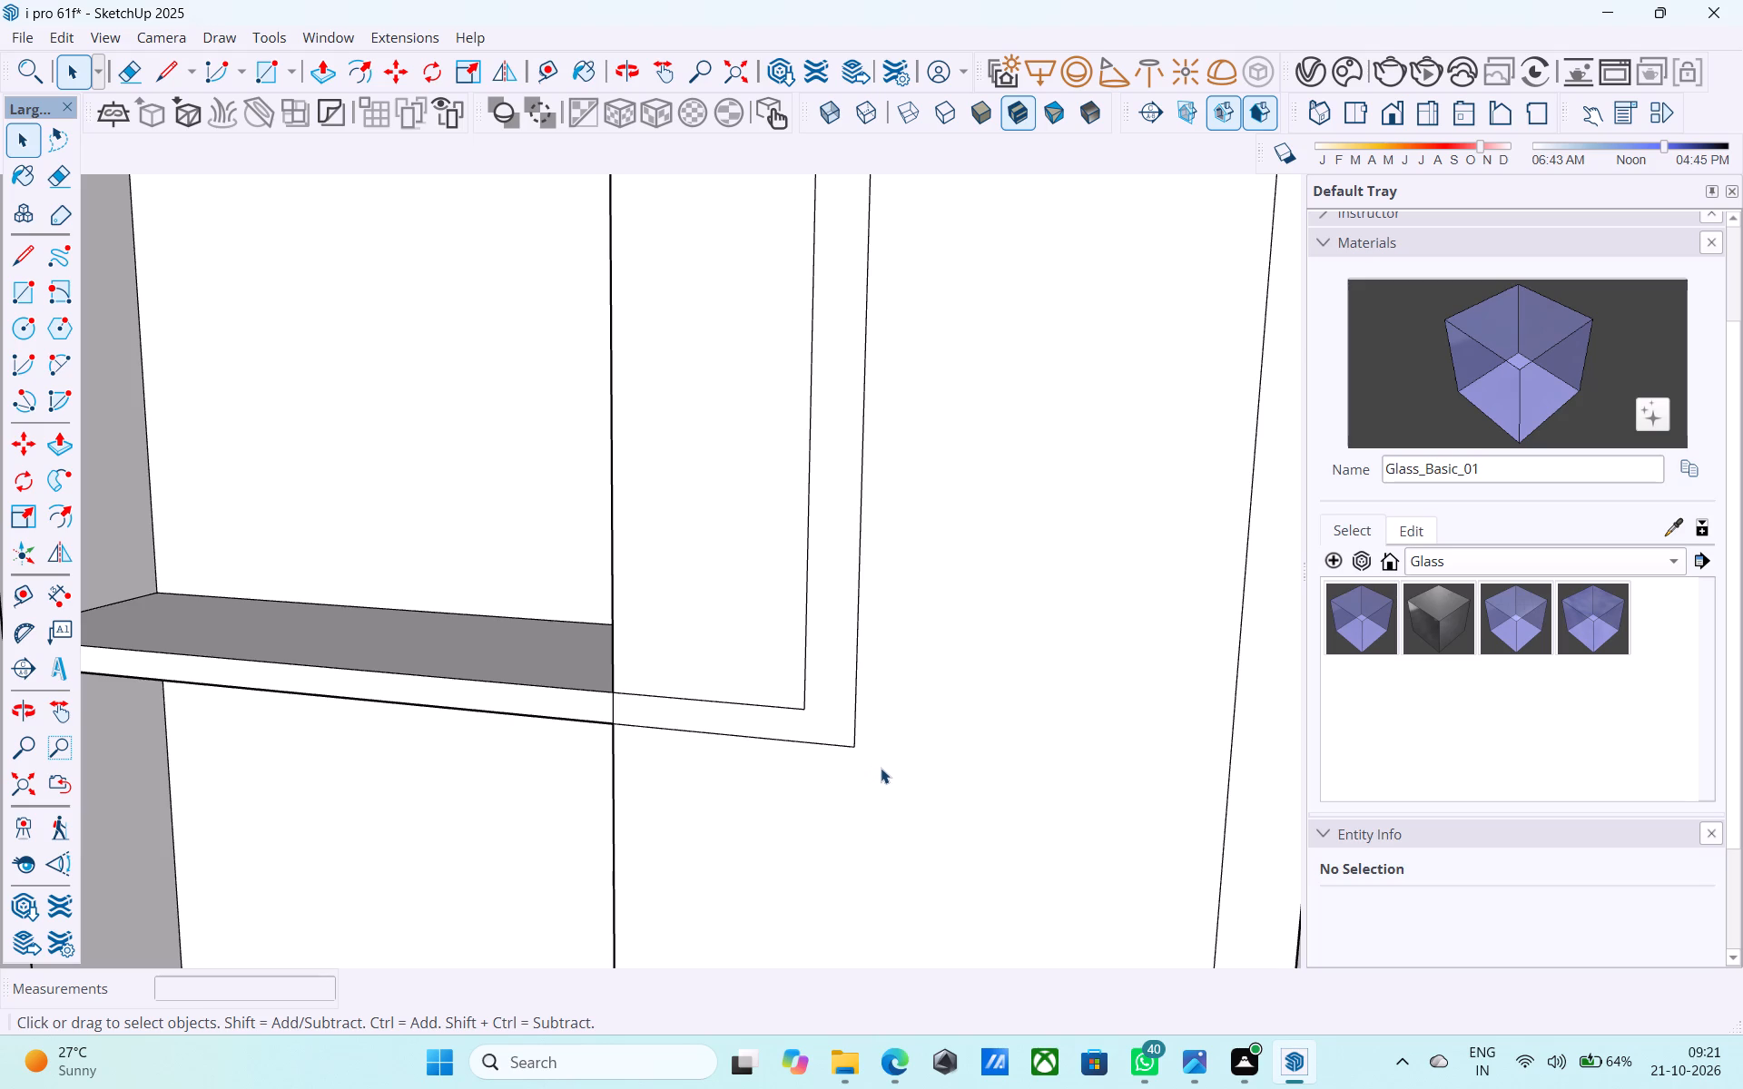
scroll(899, 774, "down", 9)
middle_click_drag(909, 766, 921, 869)
scroll(925, 646, "up", 17)
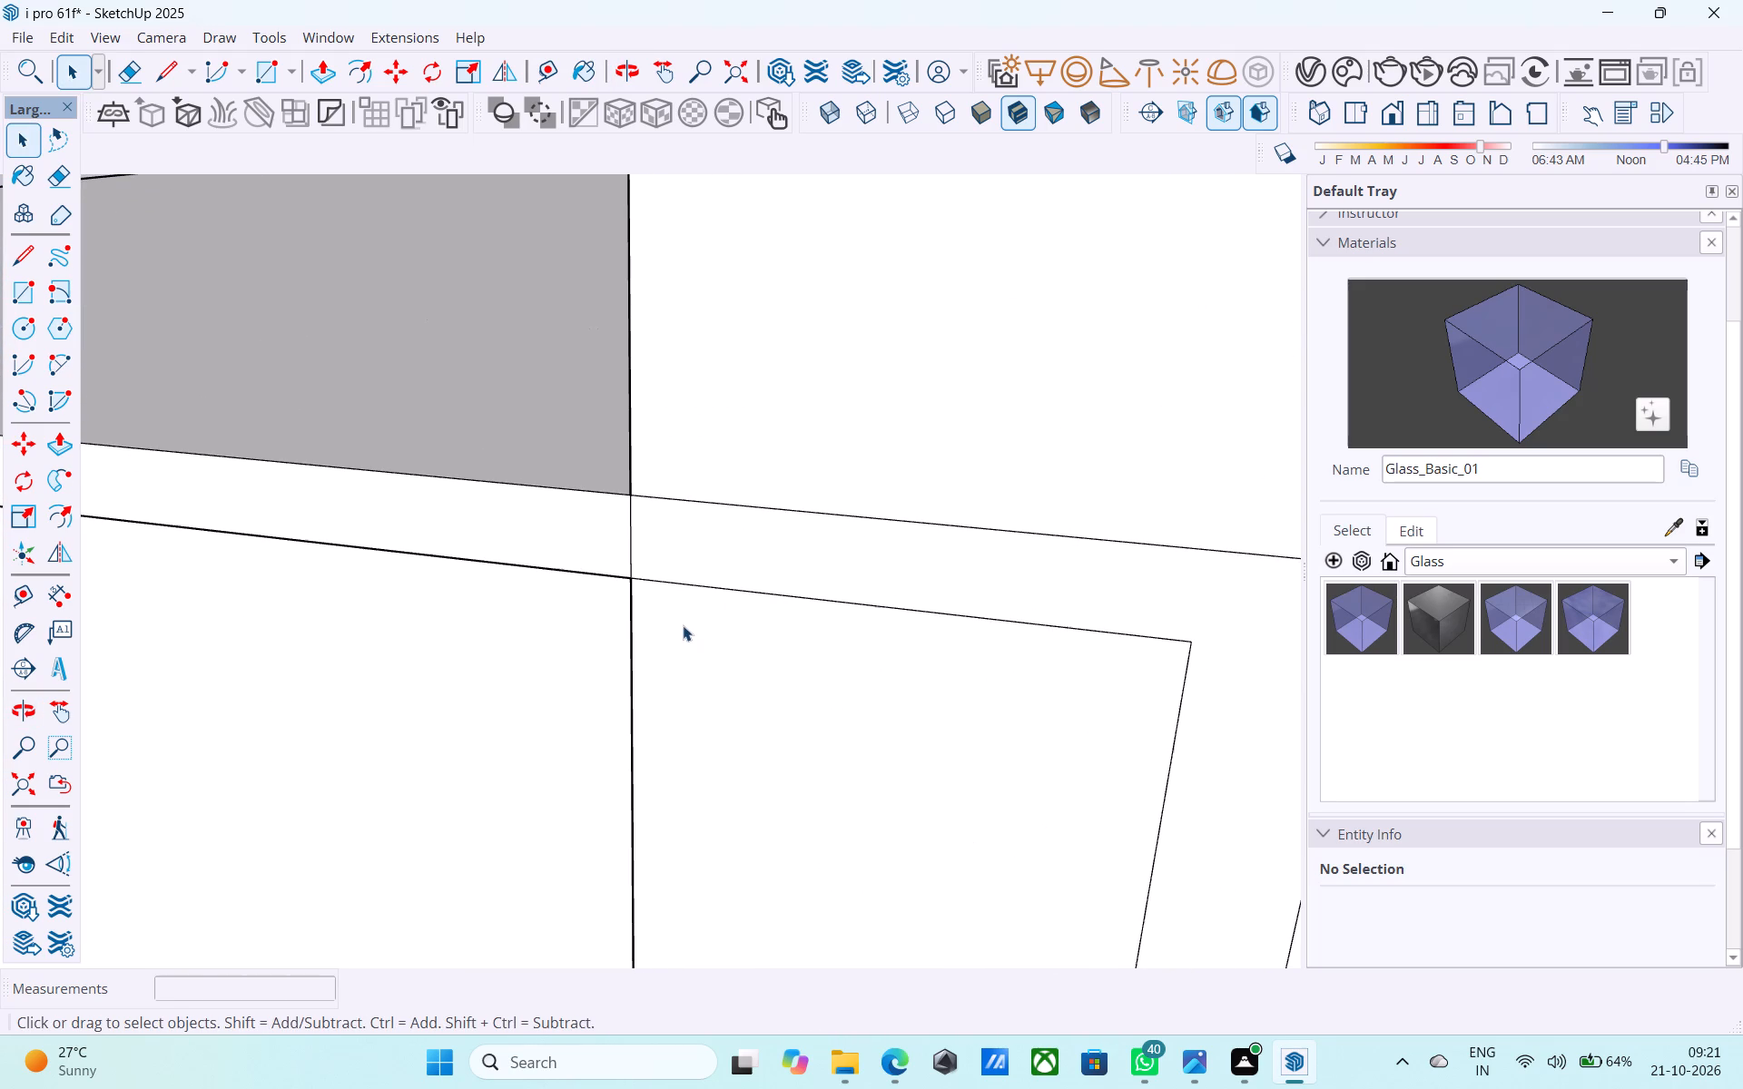
key("e")
left_click_drag(651, 556, 625, 546)
scroll(703, 398, "down", 7)
scroll(756, 339, "down", 9)
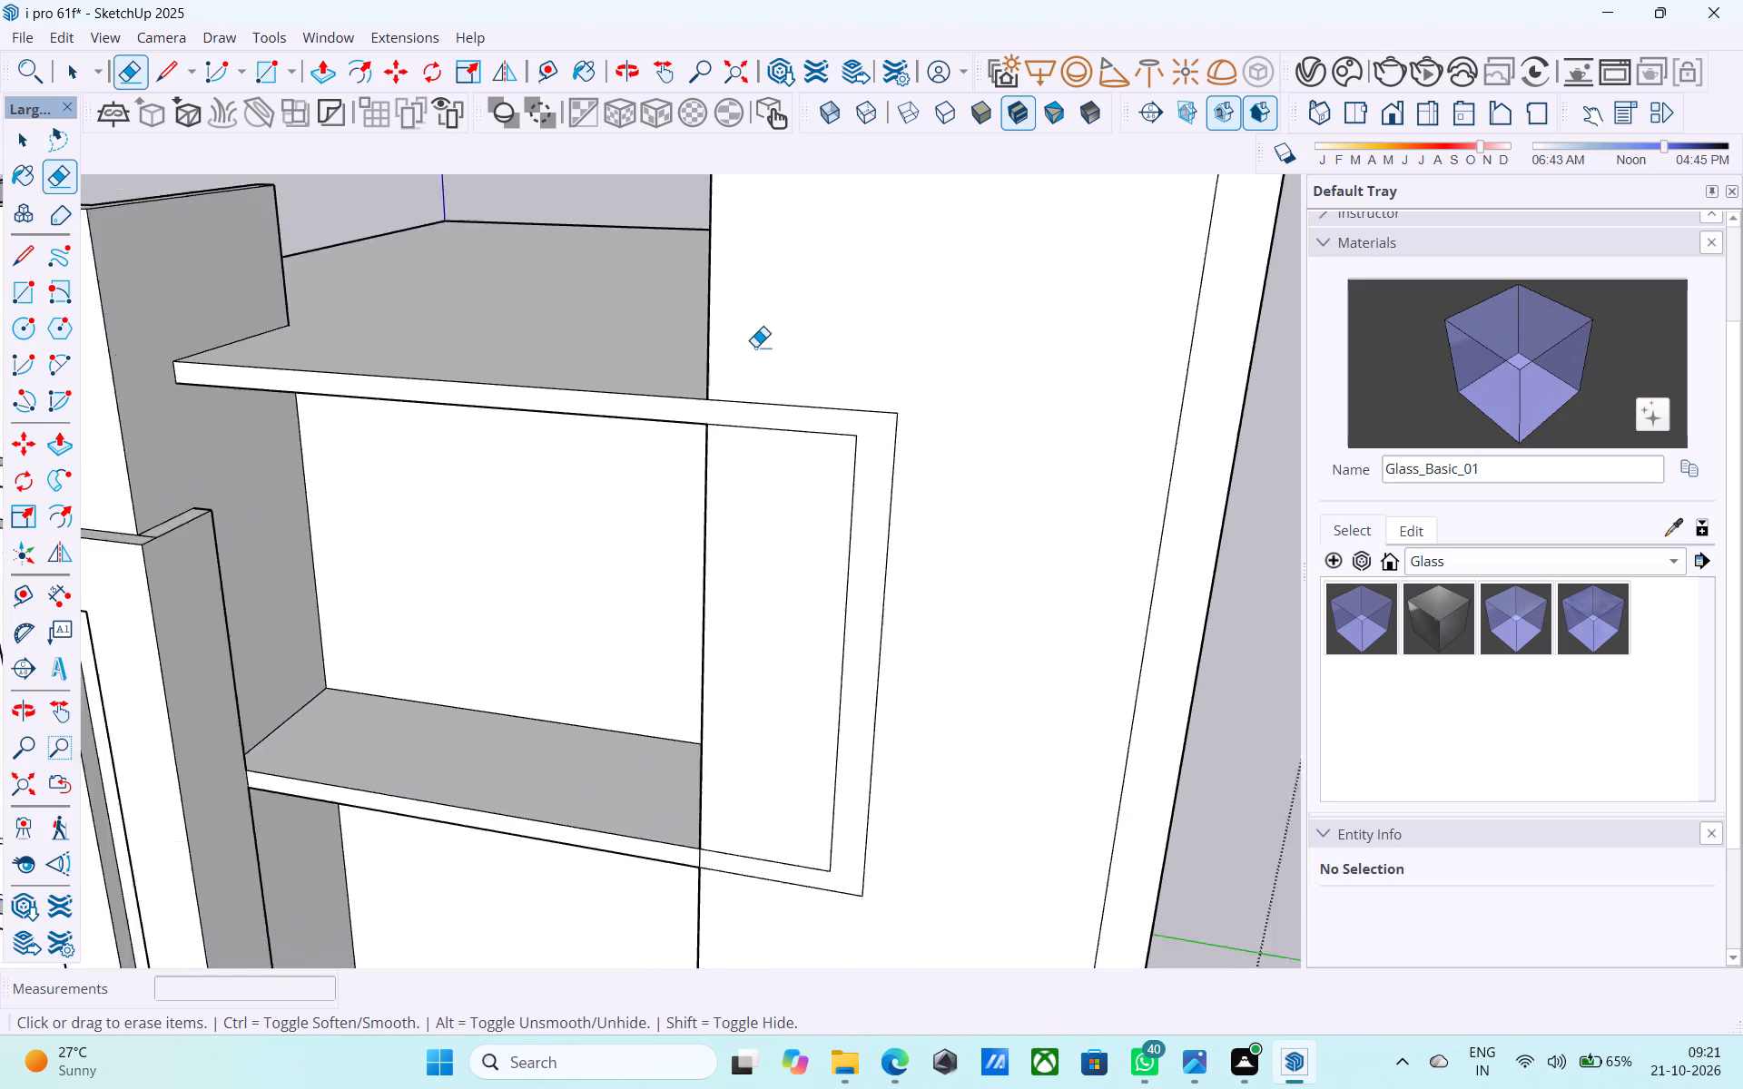
scroll(755, 347, "down", 1)
scroll(680, 746, "up", 14)
left_click_drag(723, 666, 705, 660)
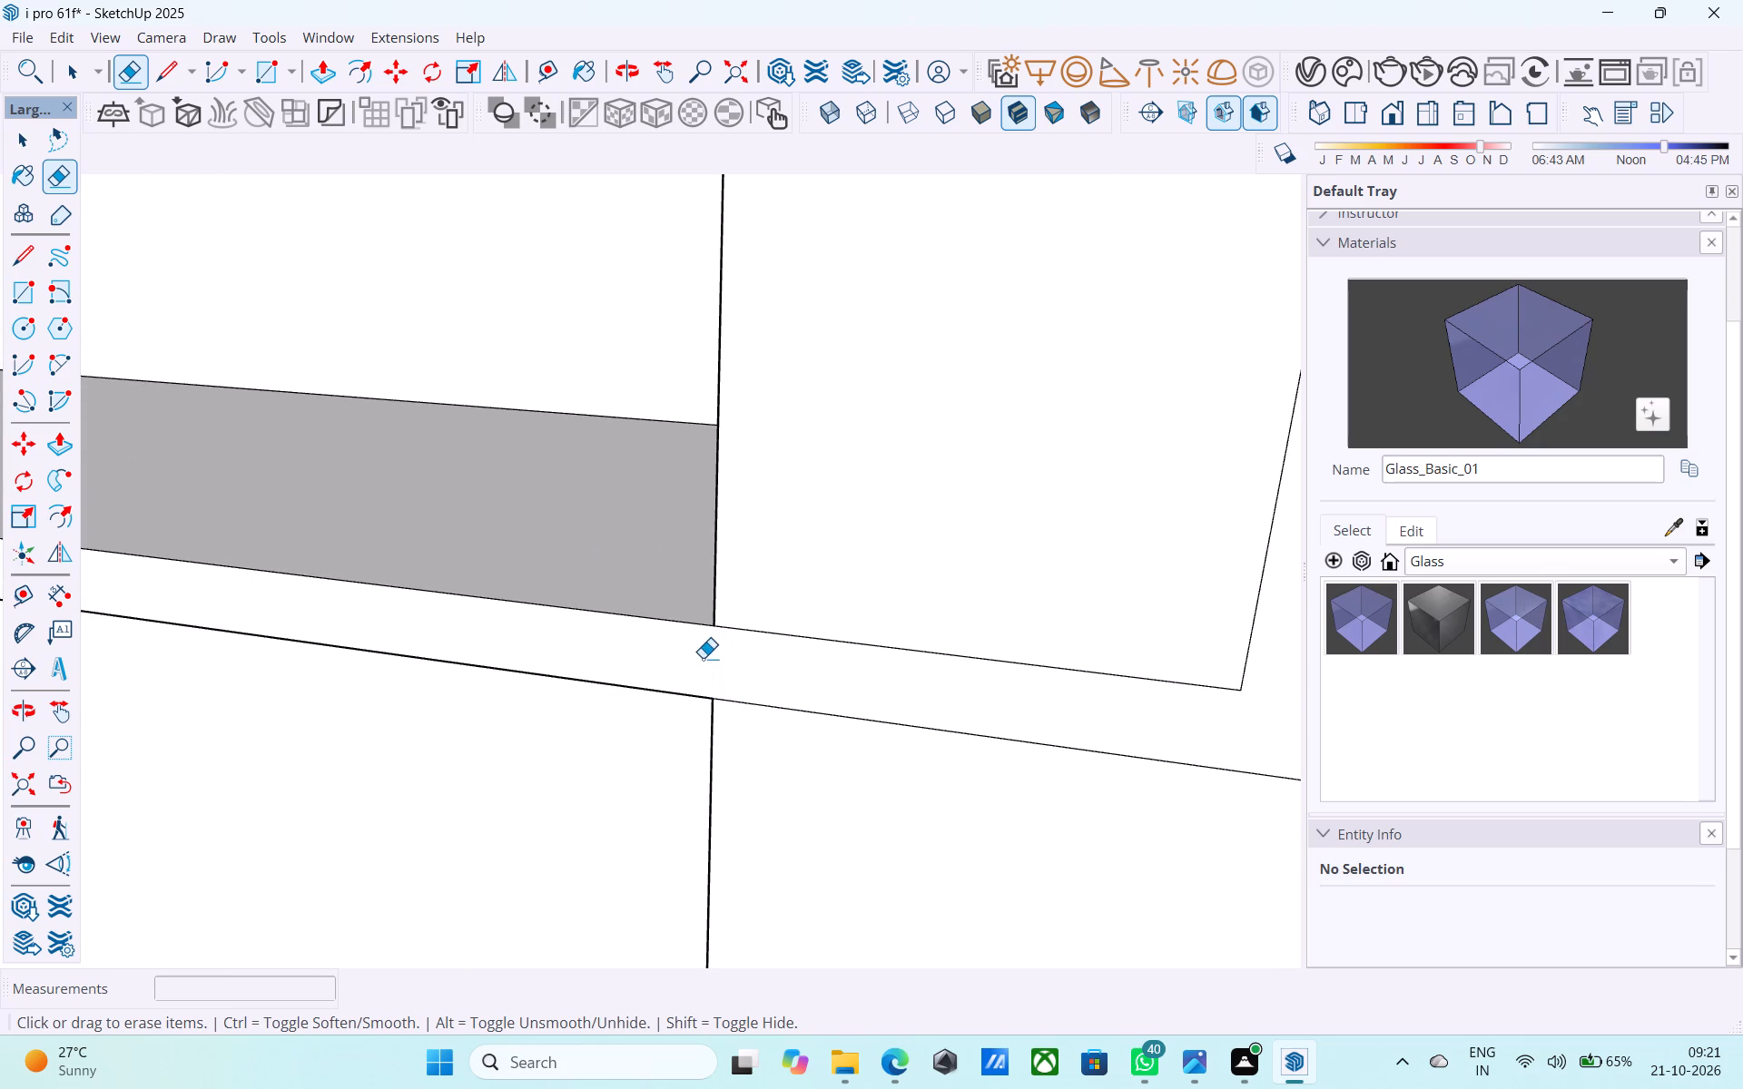
Push/Pull the front face of the C-shaped band joining the two slab edges on the tall wall outward by 1.5'.
scroll(701, 655, "down", 16)
middle_click_drag(846, 734, 838, 721)
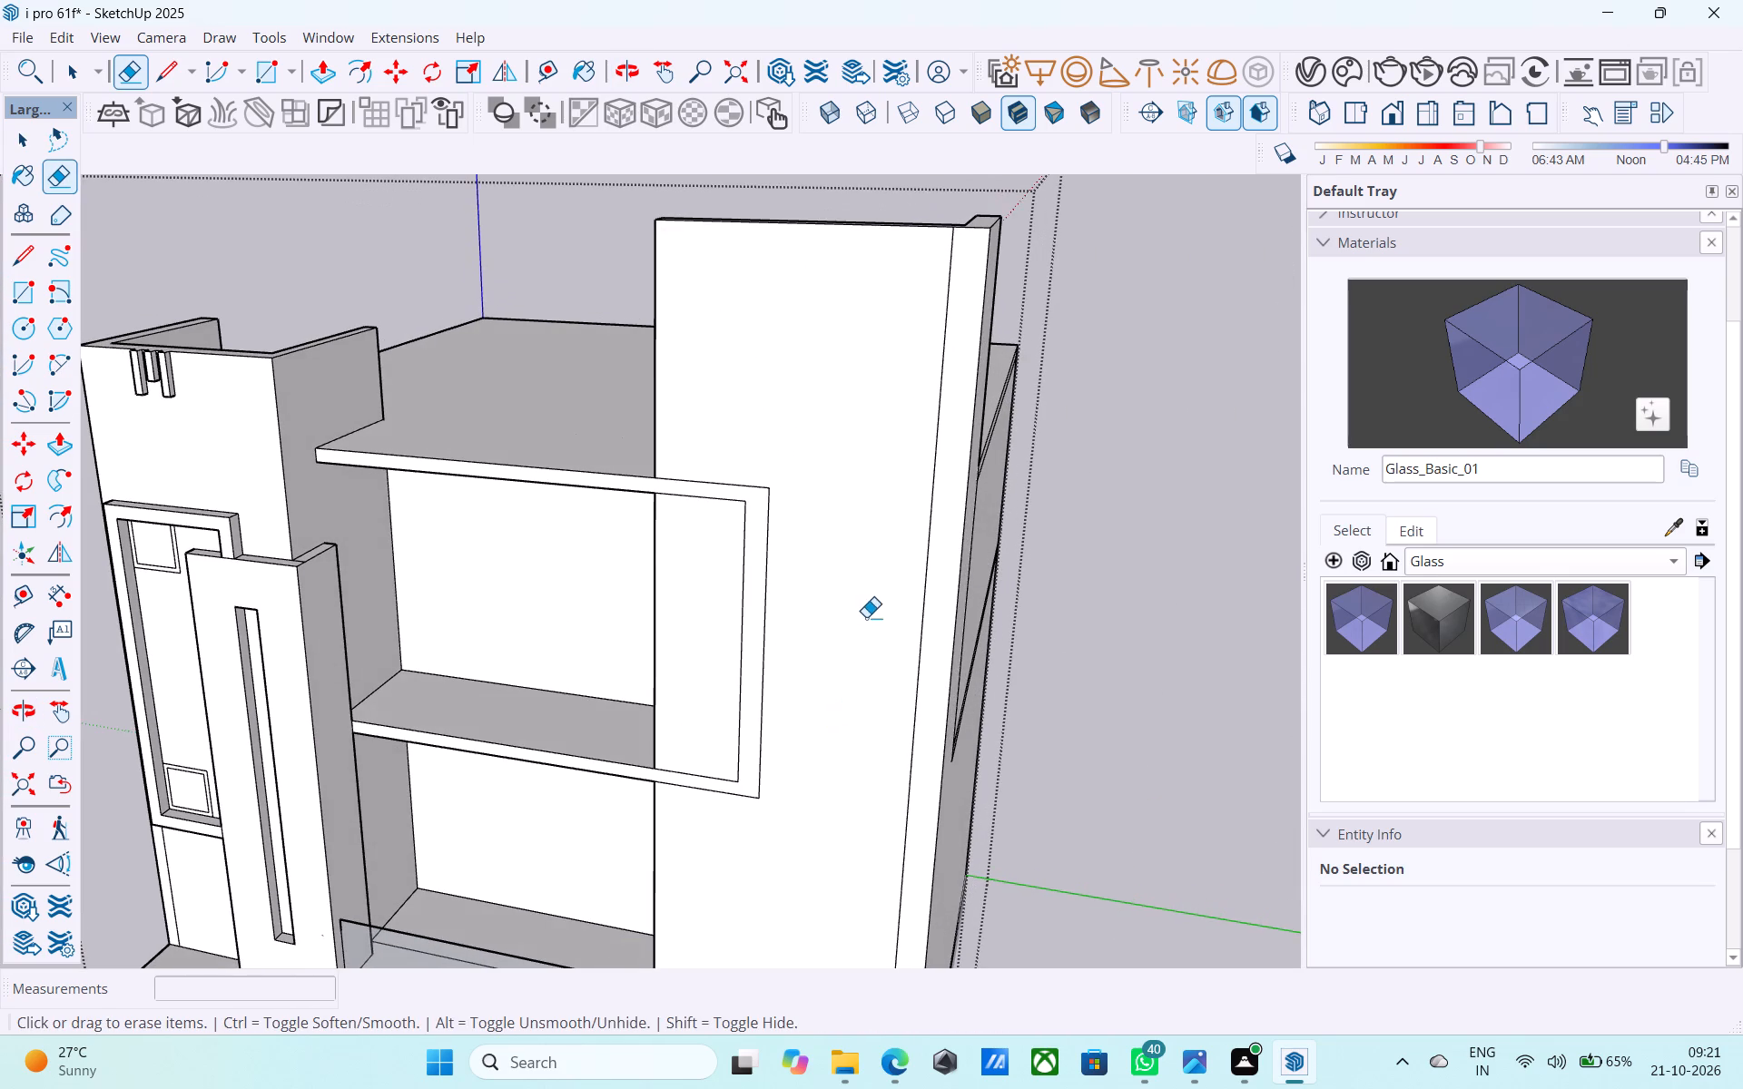
middle_click_drag(856, 622, 825, 661)
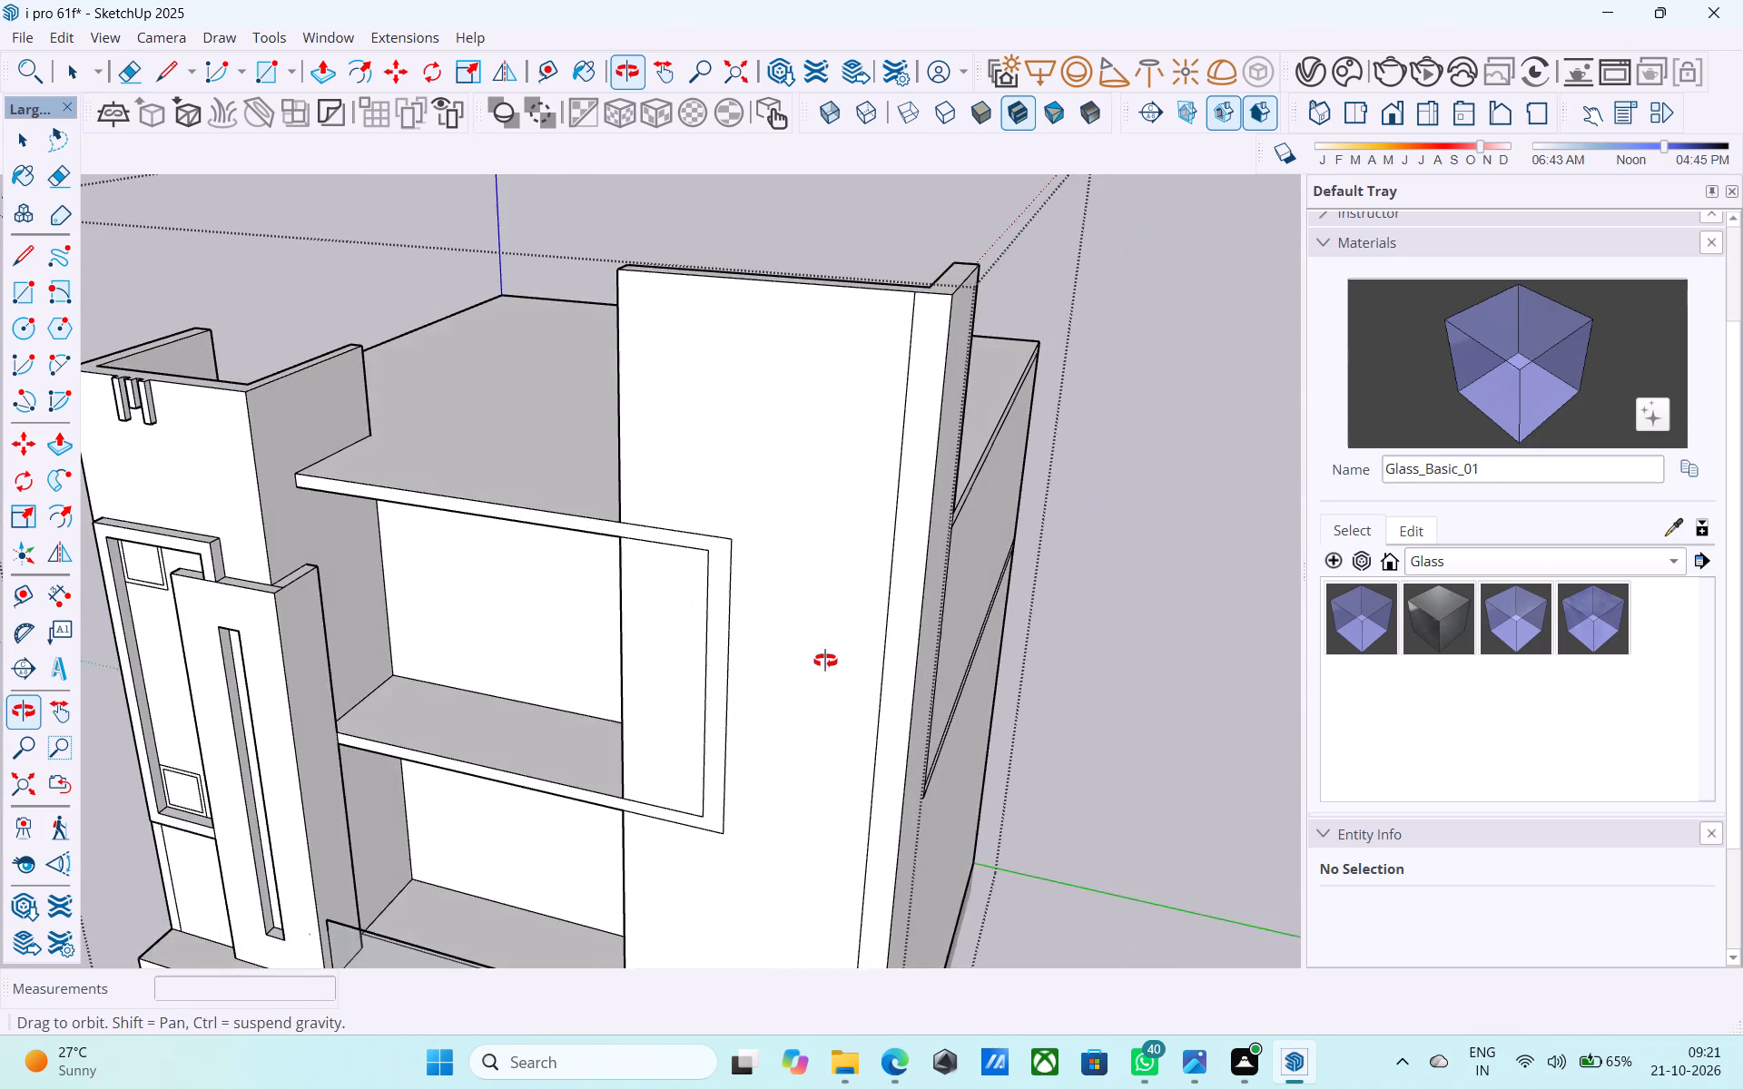
middle_click_drag(825, 661, 848, 655)
scroll(772, 633, "up", 2)
key("space")
left_click(734, 622)
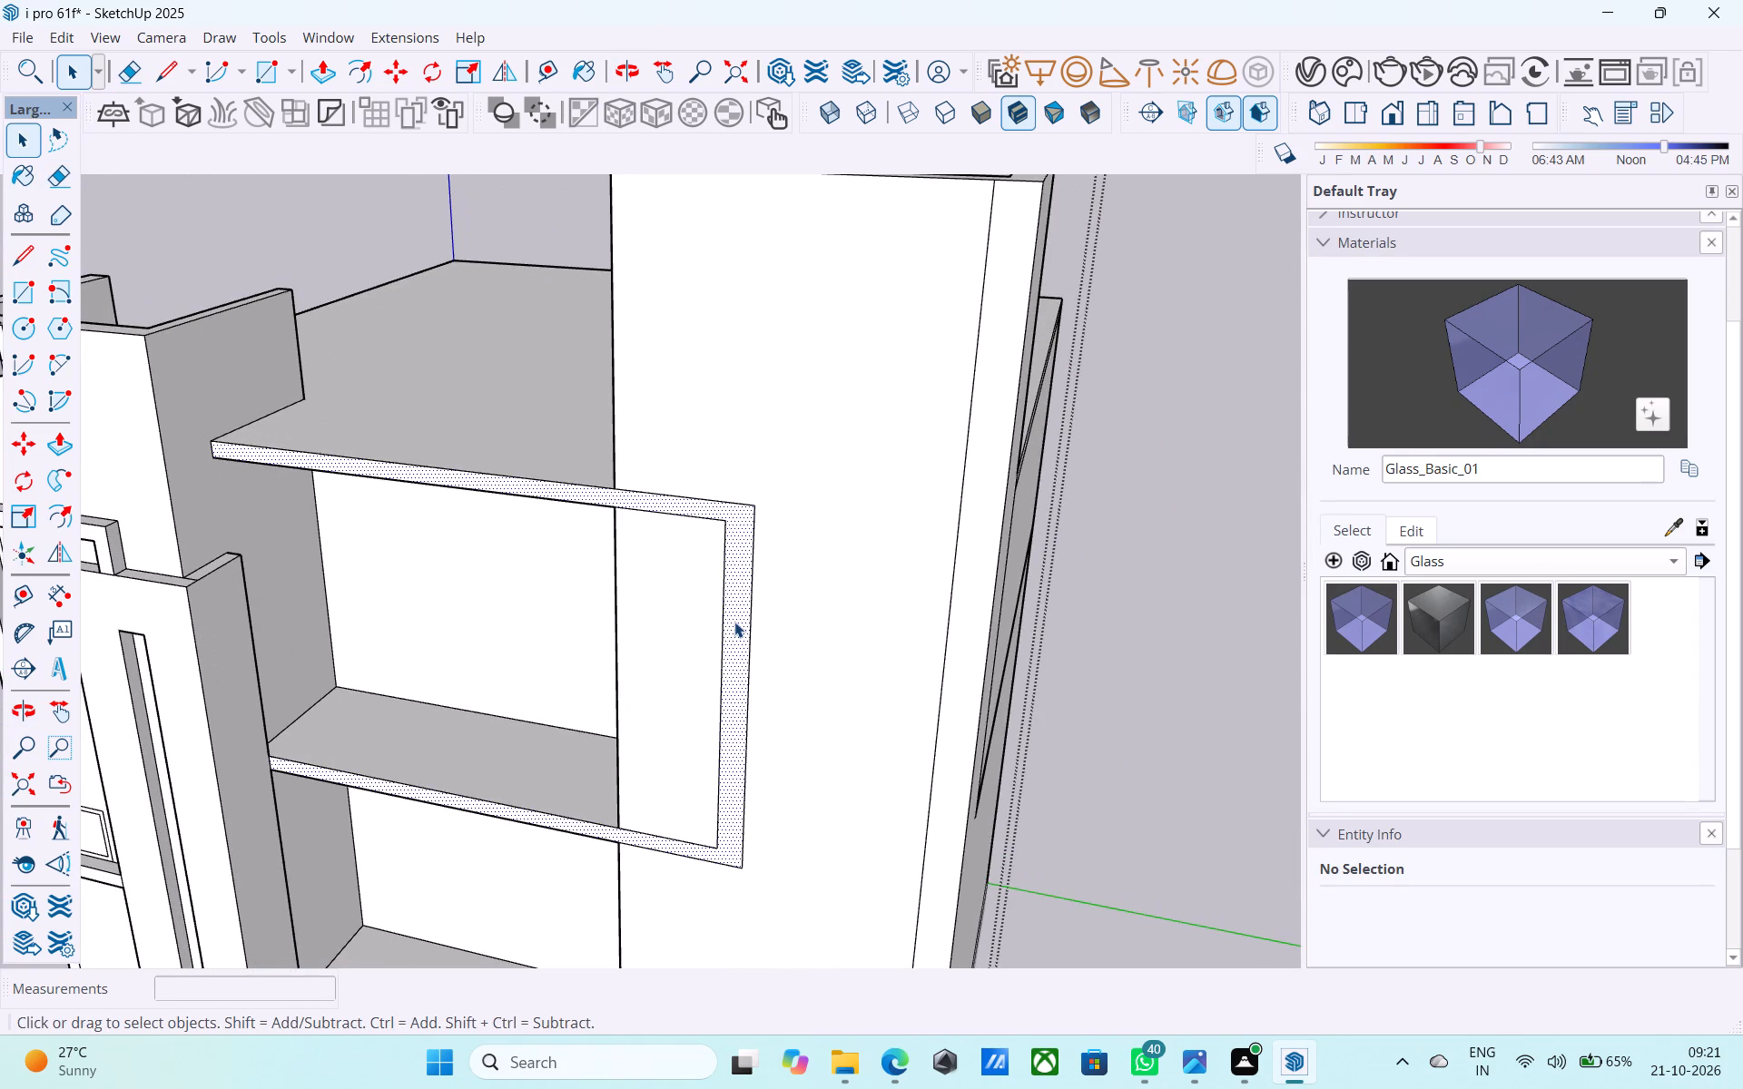
key("p")
left_click(734, 622)
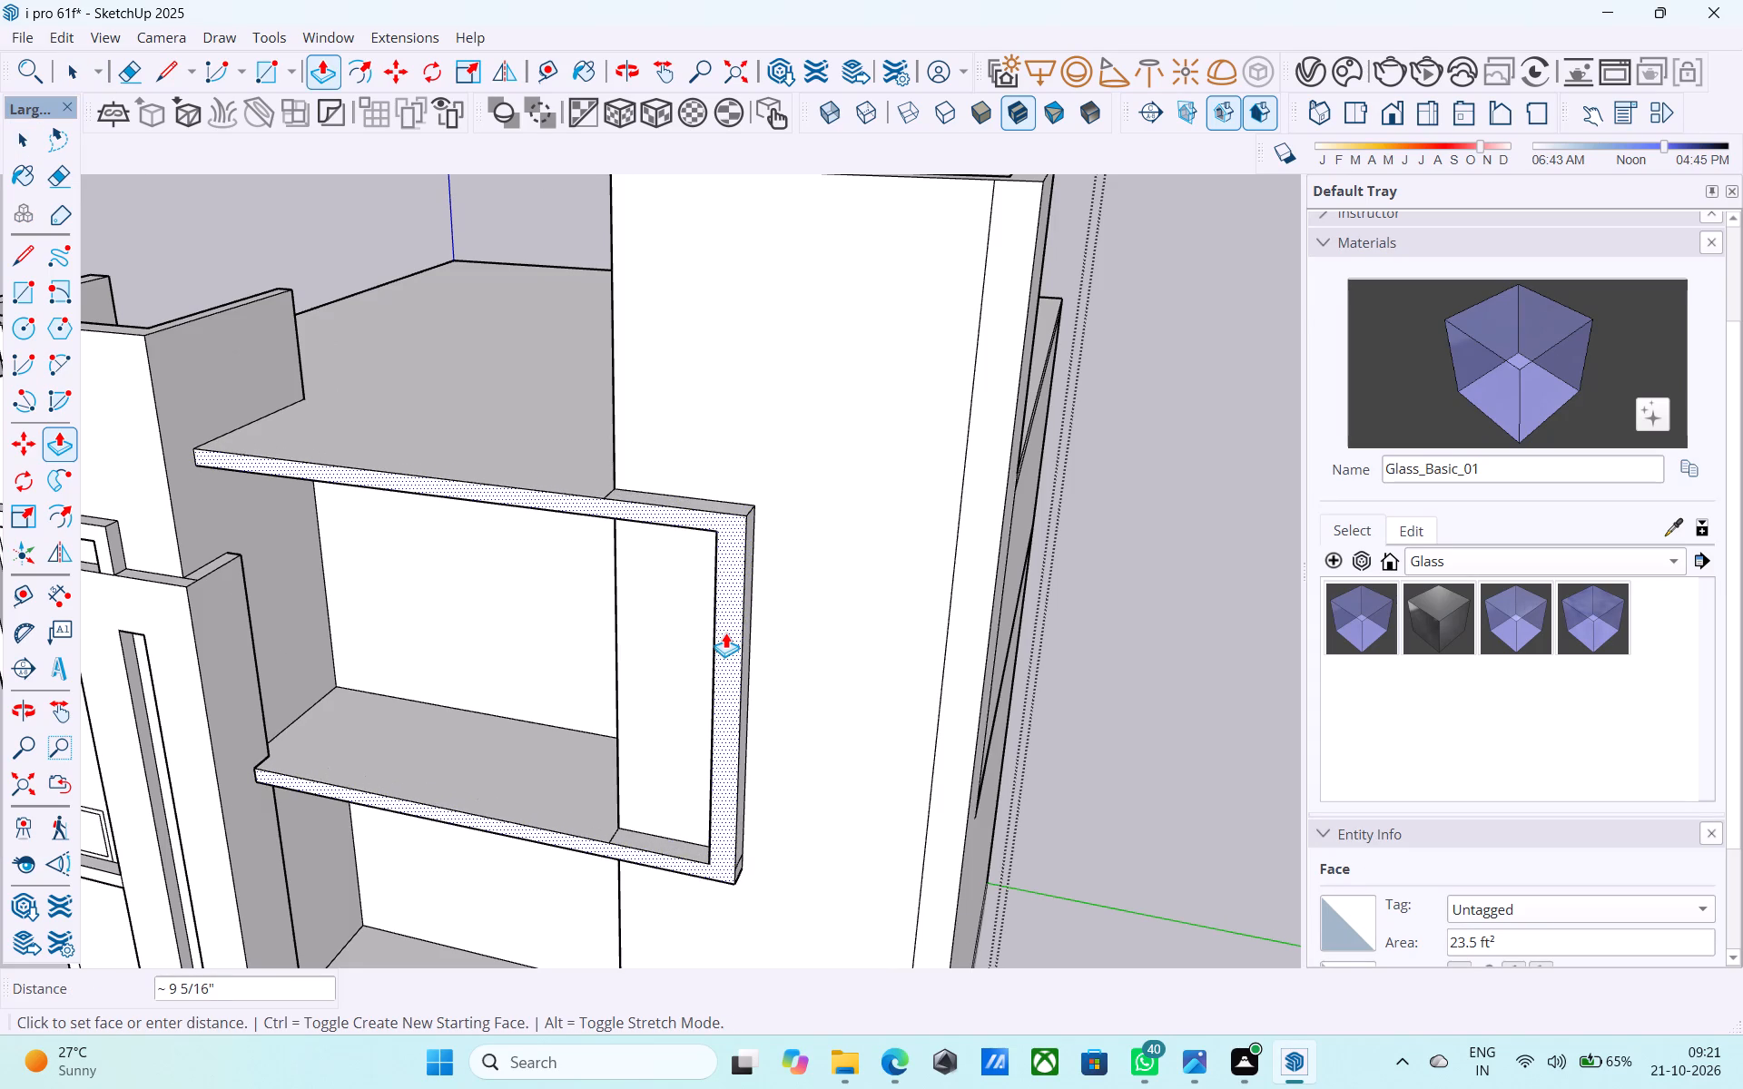
middle_click_drag(725, 632, 789, 496)
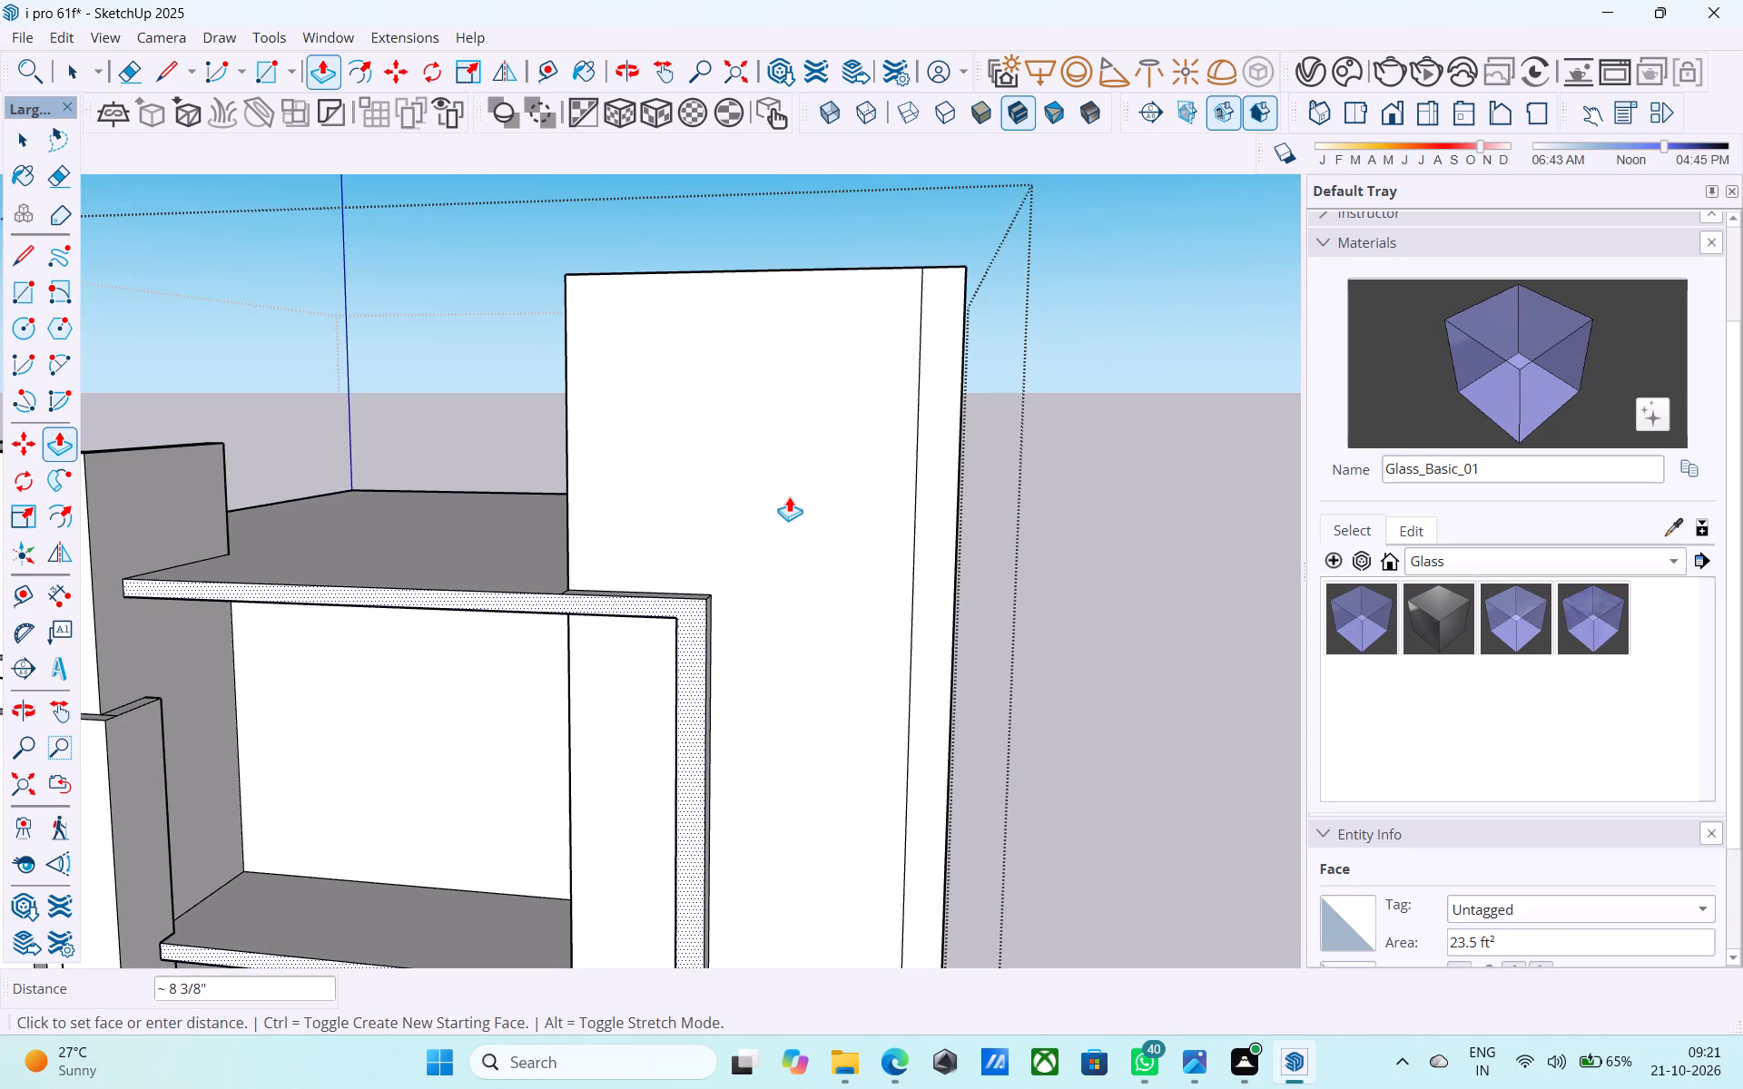
scroll(789, 496, "down", 5)
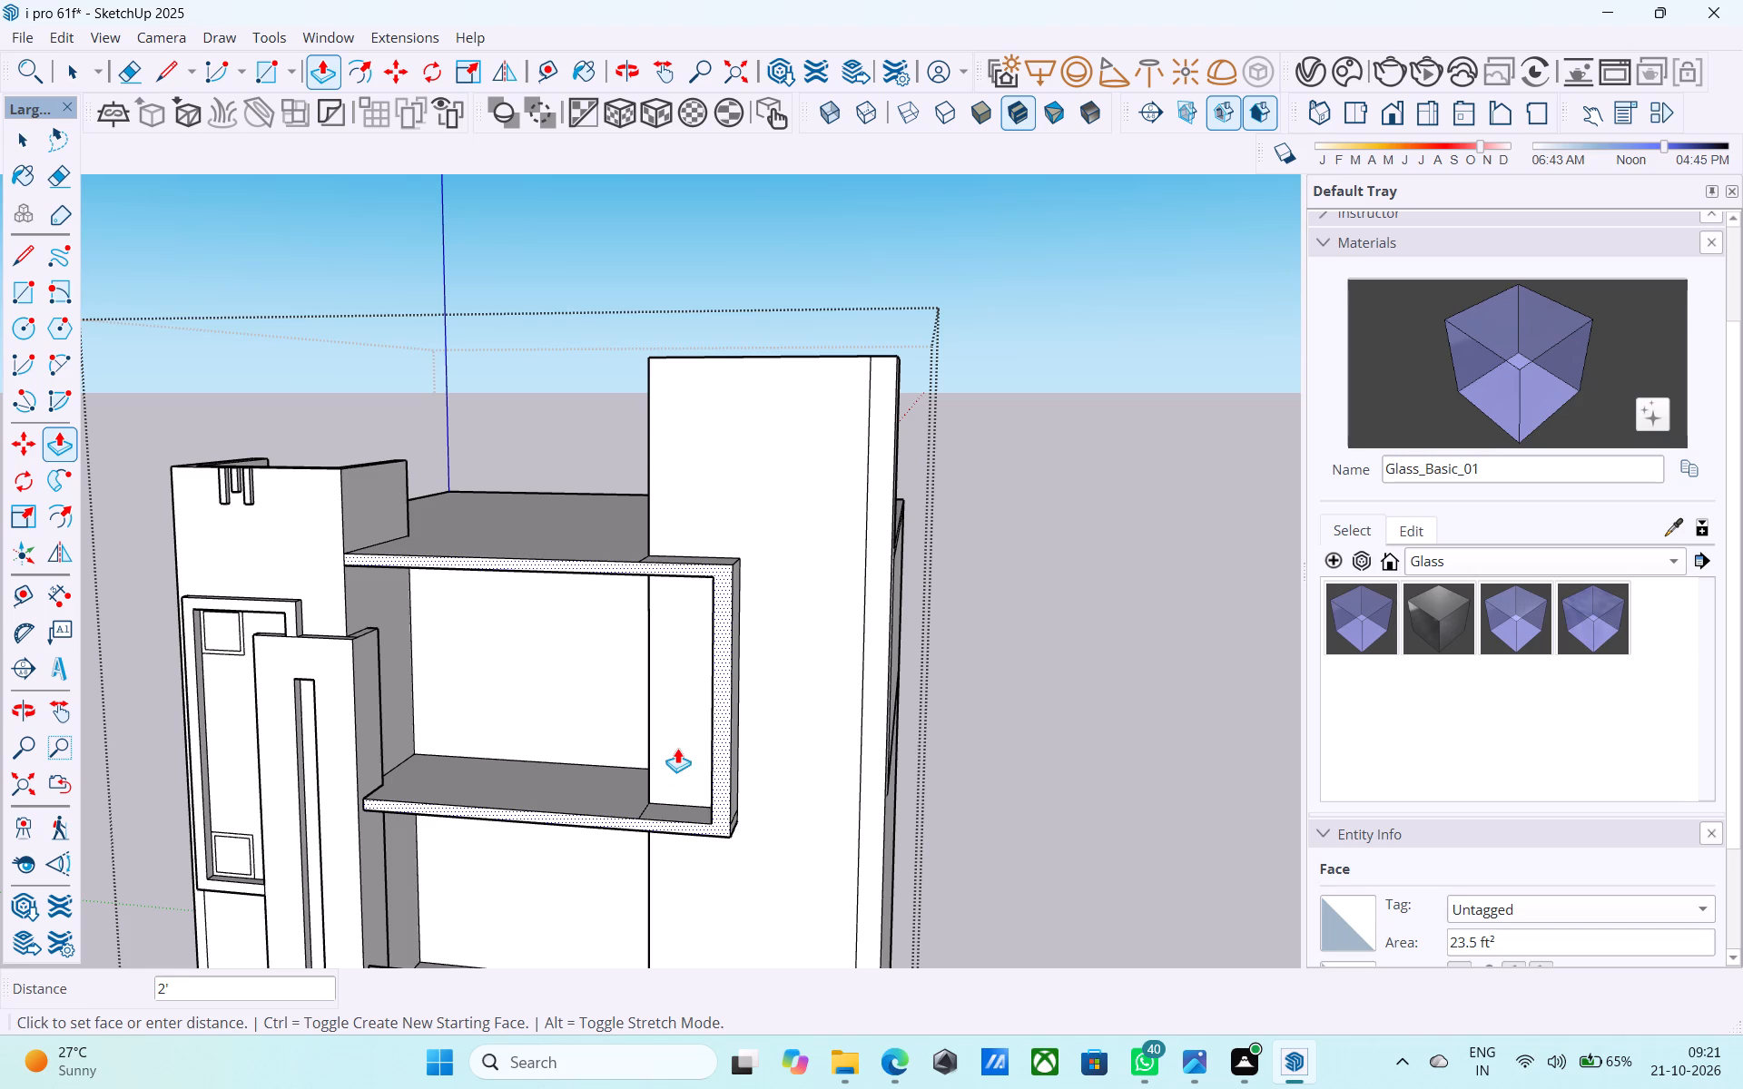
middle_click_drag(699, 709, 596, 830)
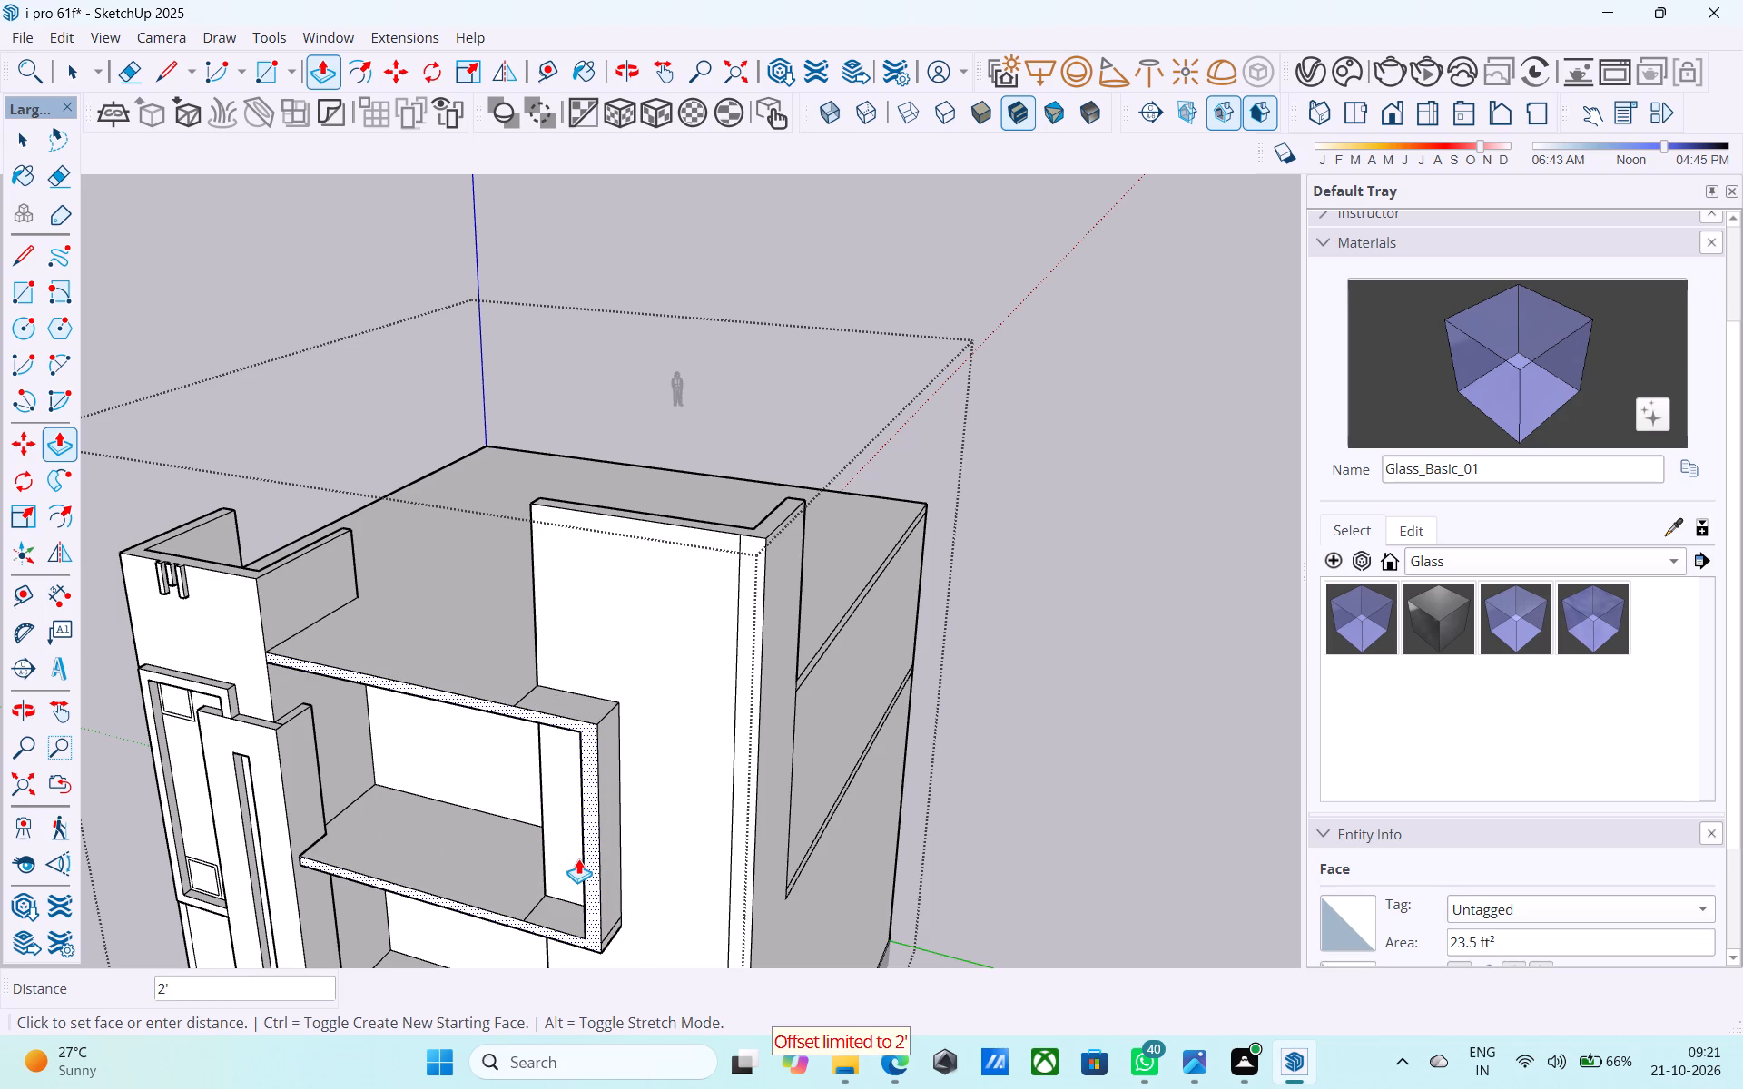
middle_click_drag(578, 858, 669, 839)
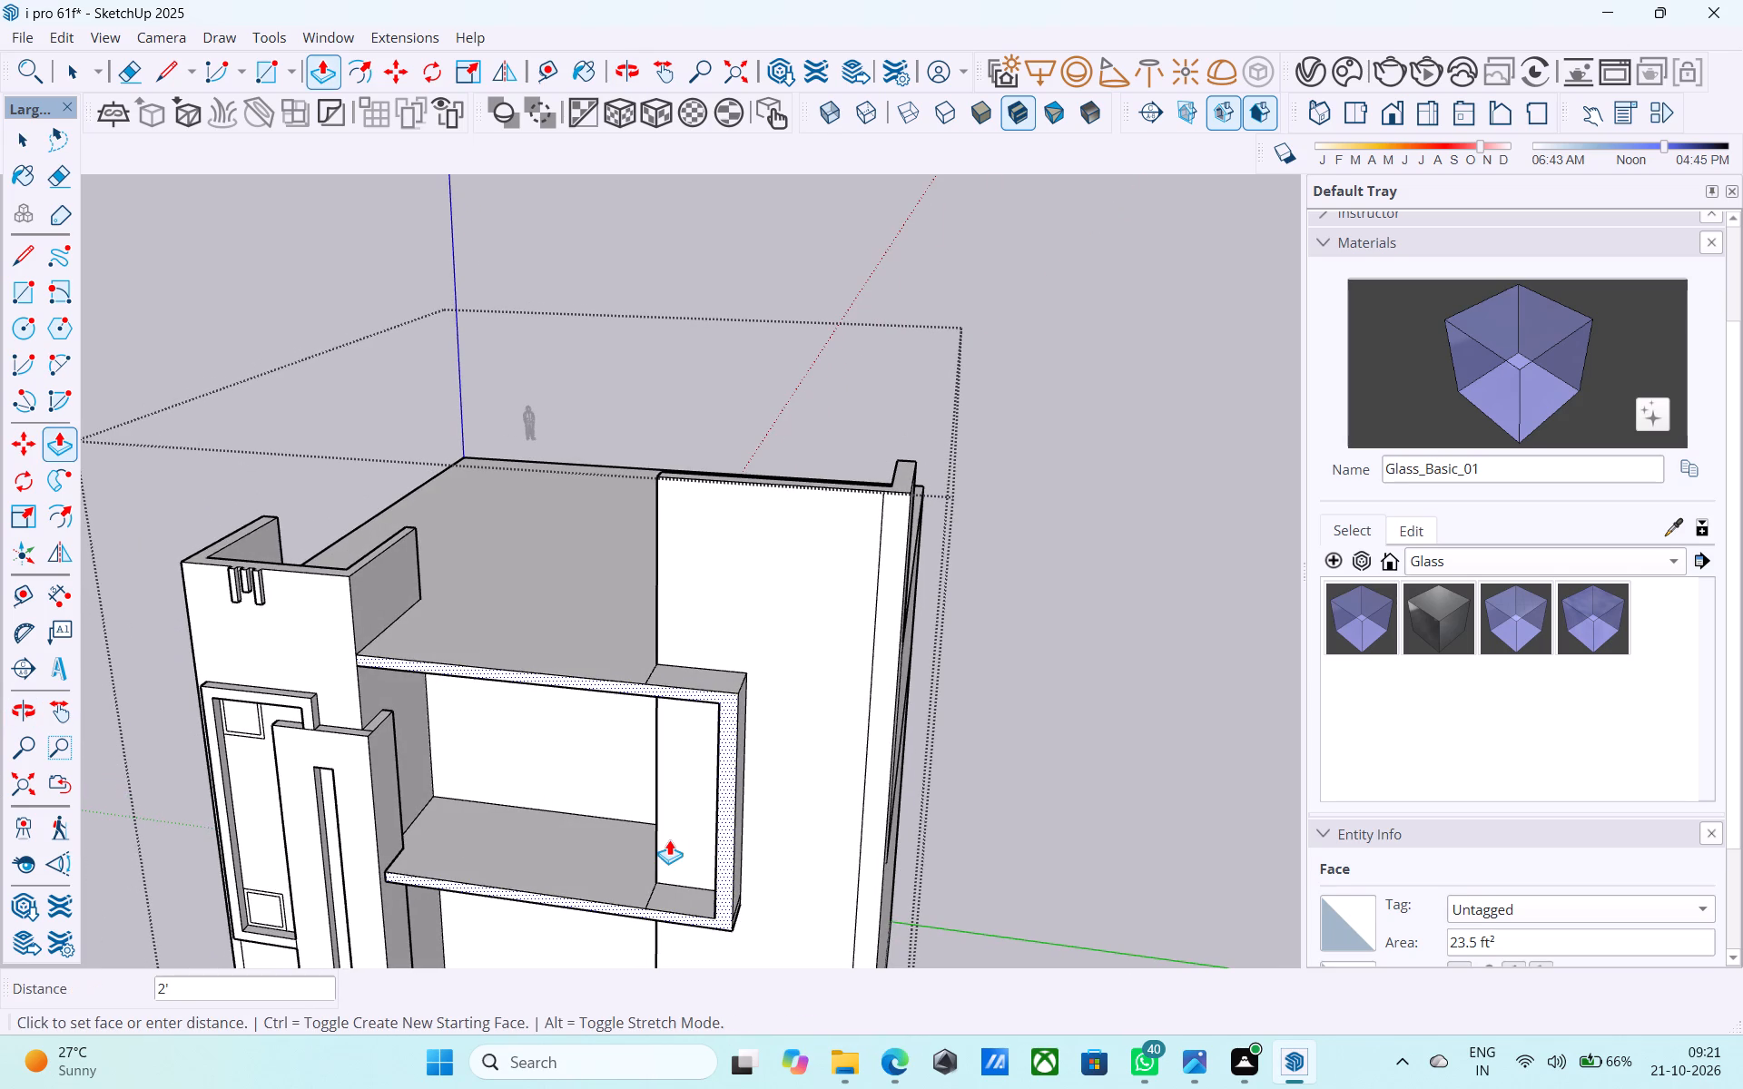
key("1")
type(".5'")
key("Return")
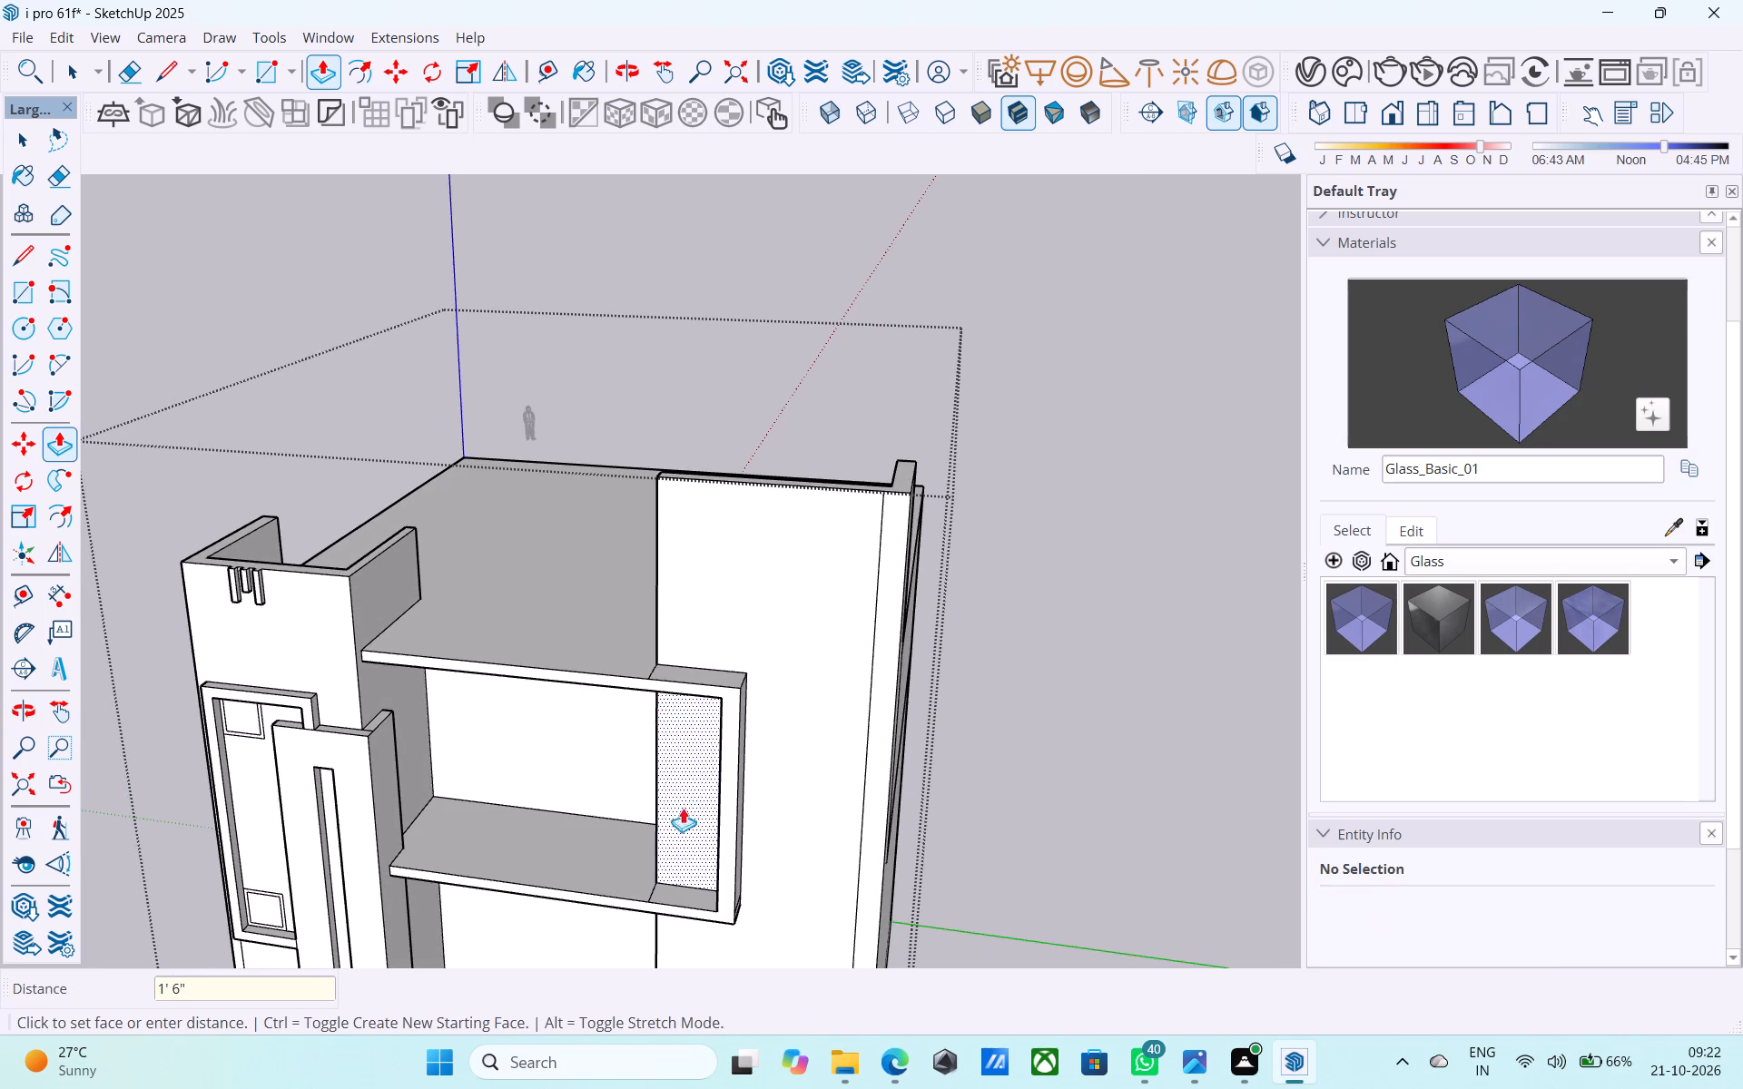
Draw a vertical reference line about 8' 7" long from the glass railing's top edge up past the band's lower slab edge.
scroll(644, 675, "down", 6)
middle_click_drag(617, 673, 319, 670)
scroll(412, 749, "up", 4)
middle_click_drag(471, 794, 384, 794)
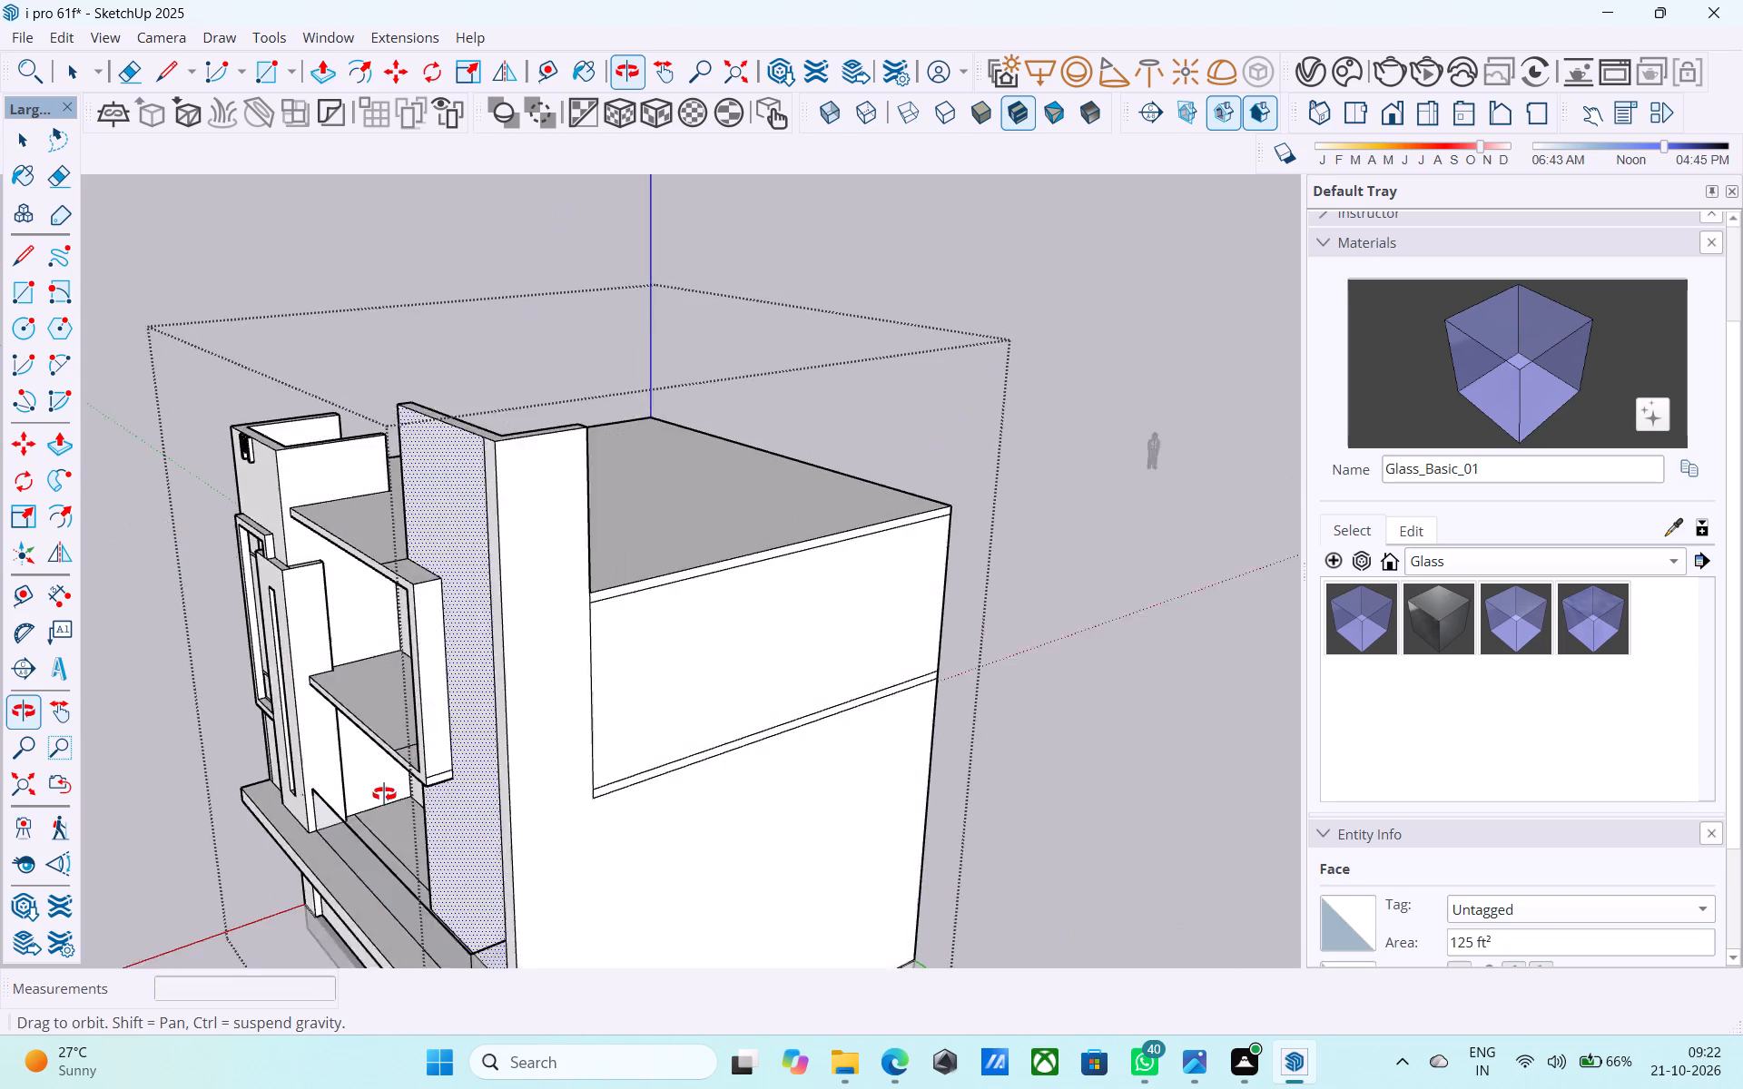
middle_click_drag(384, 794, 380, 792)
scroll(397, 856, "up", 8)
middle_click_drag(392, 903, 315, 792)
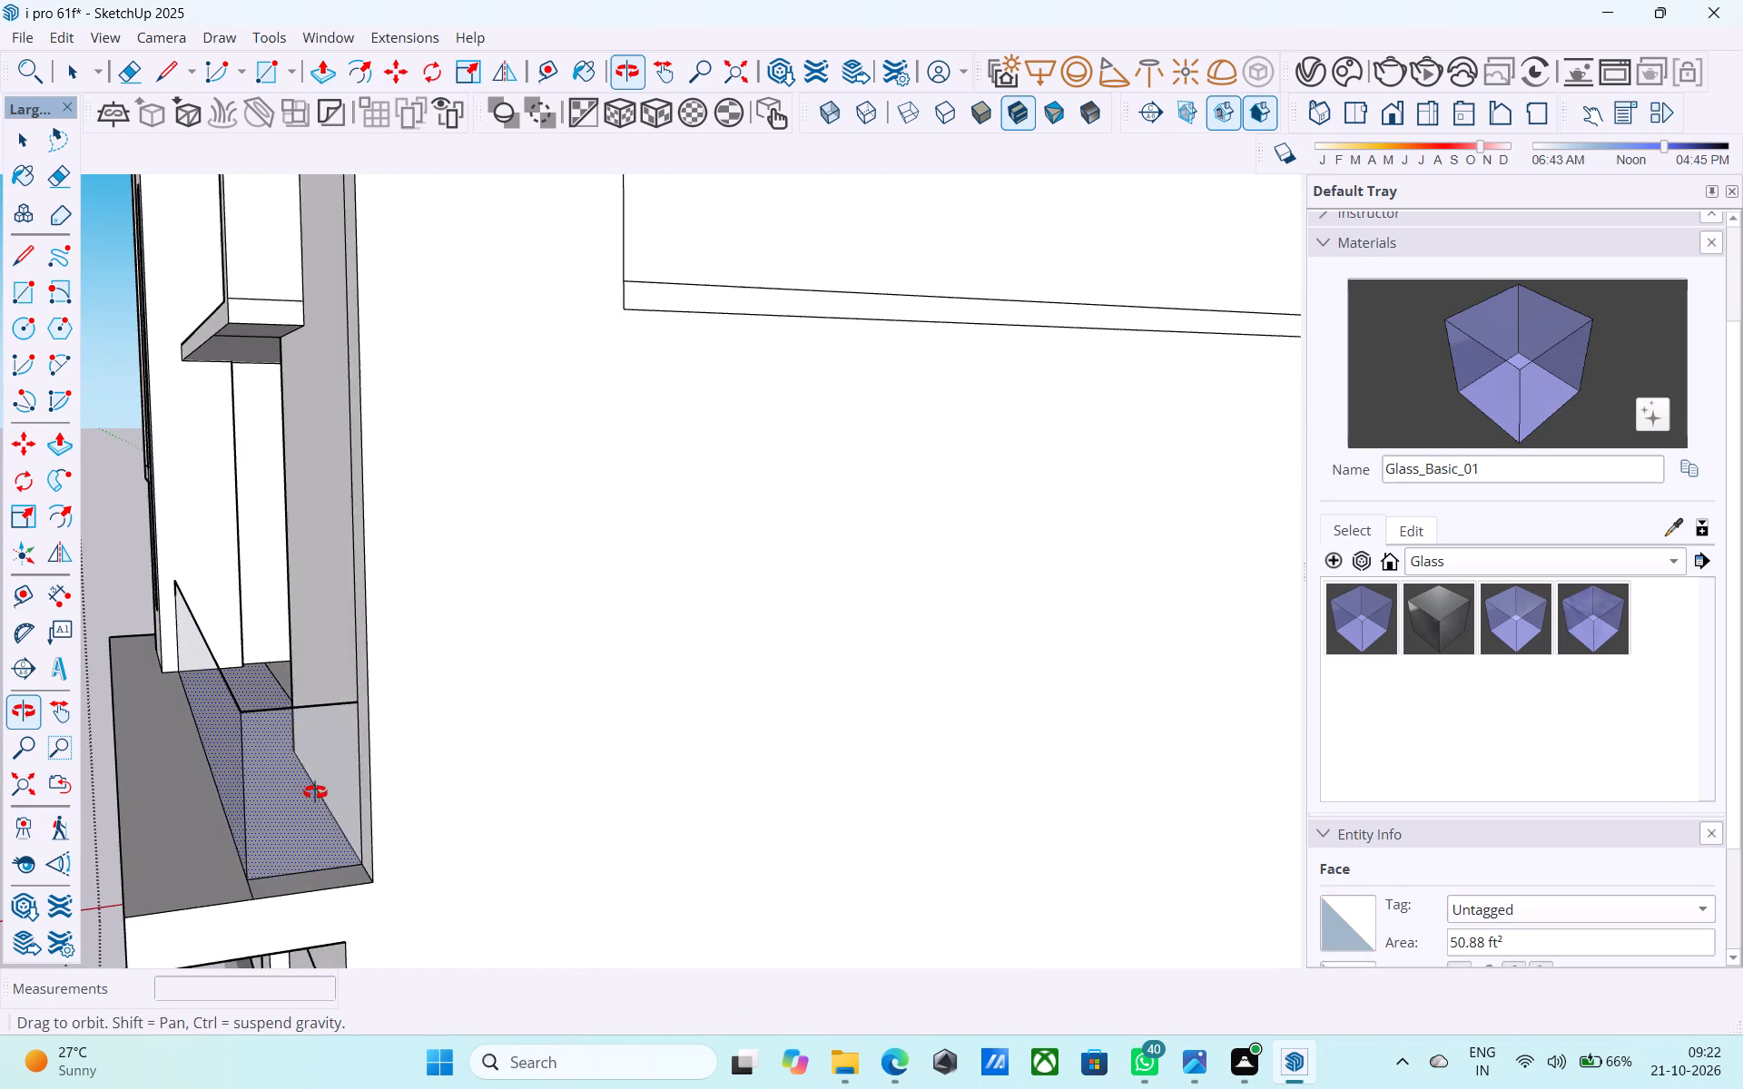
middle_click_drag(315, 792, 321, 799)
scroll(322, 800, "up", 3)
key("l")
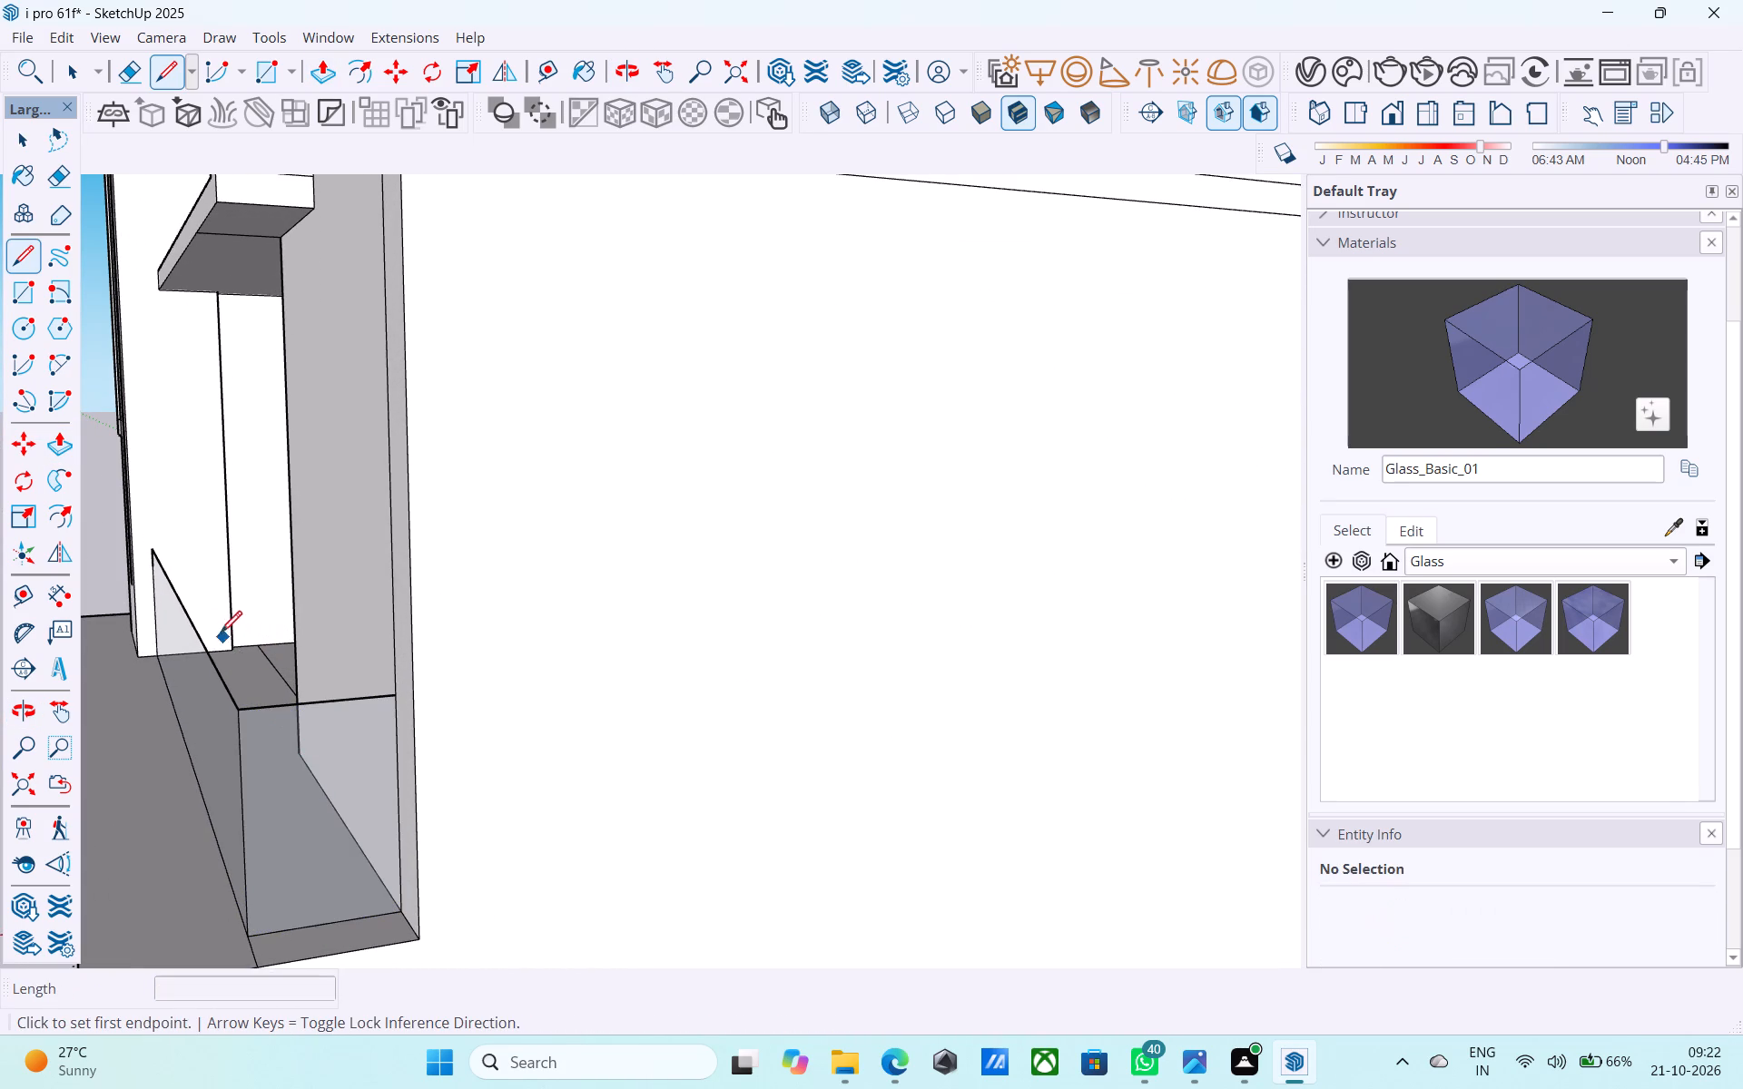
left_click(195, 624)
middle_click_drag(196, 625, 337, 712)
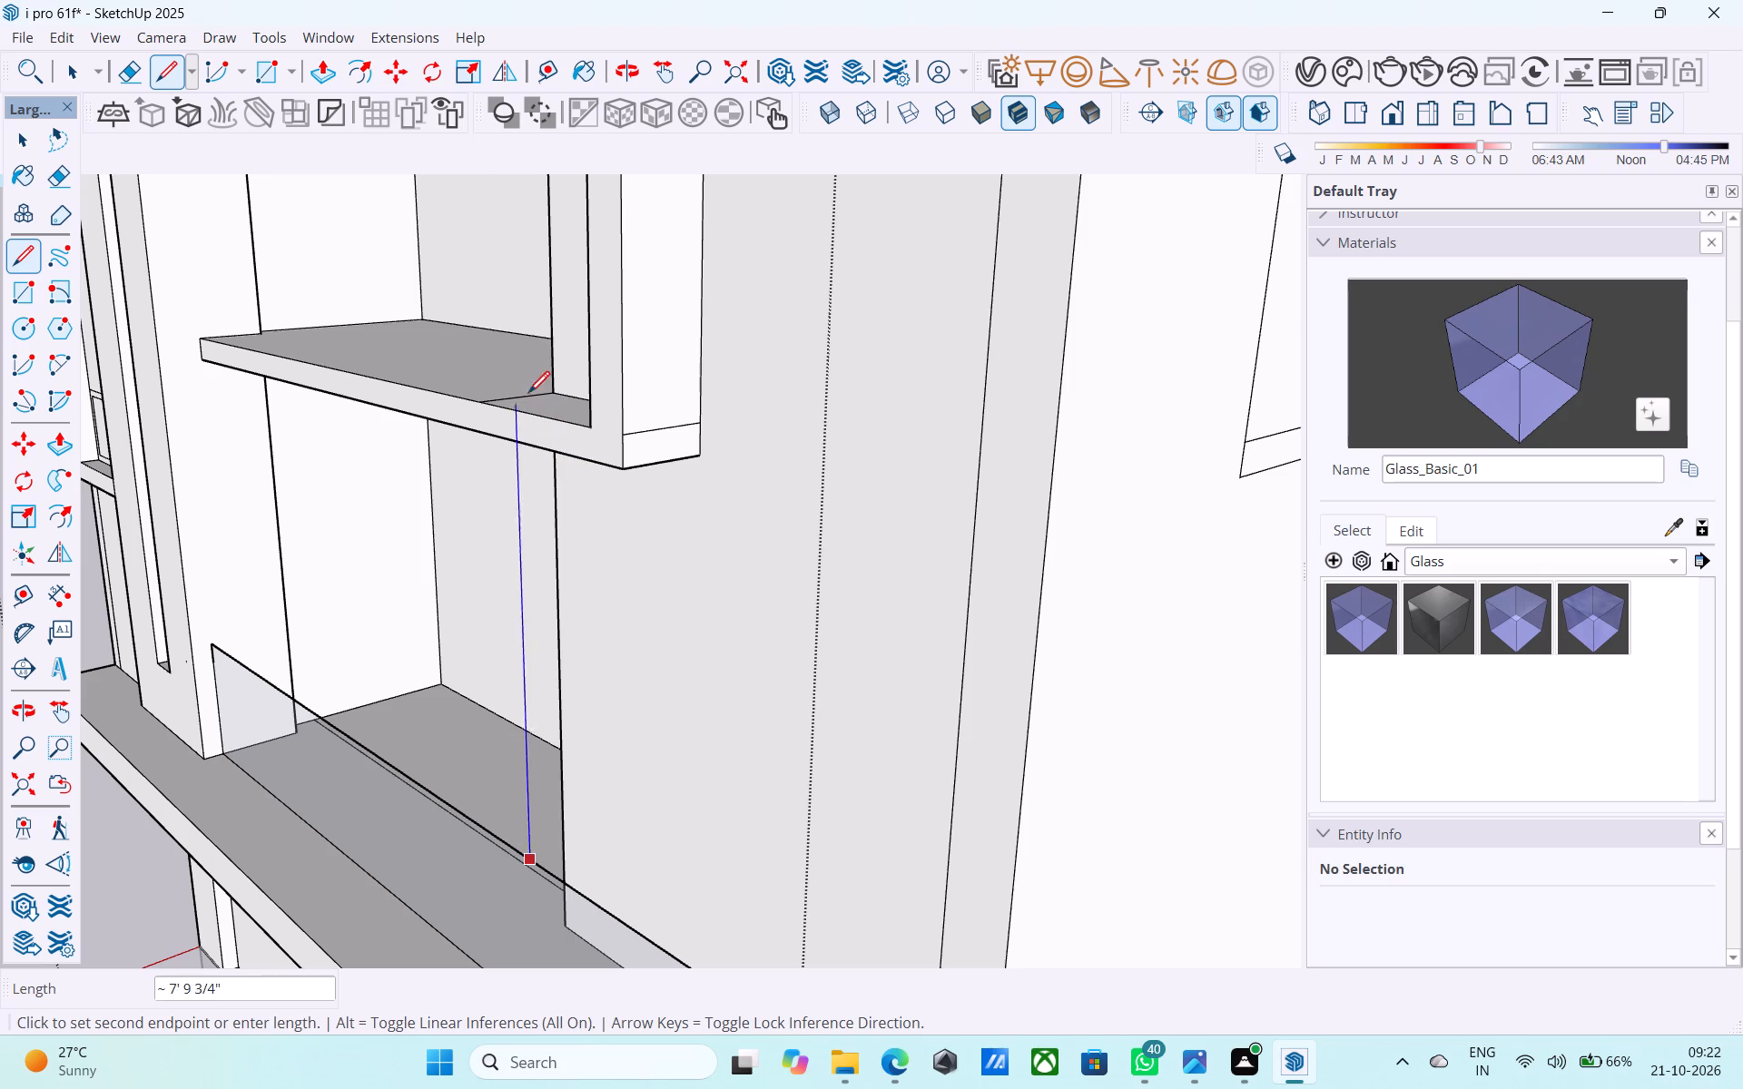
left_click(525, 348)
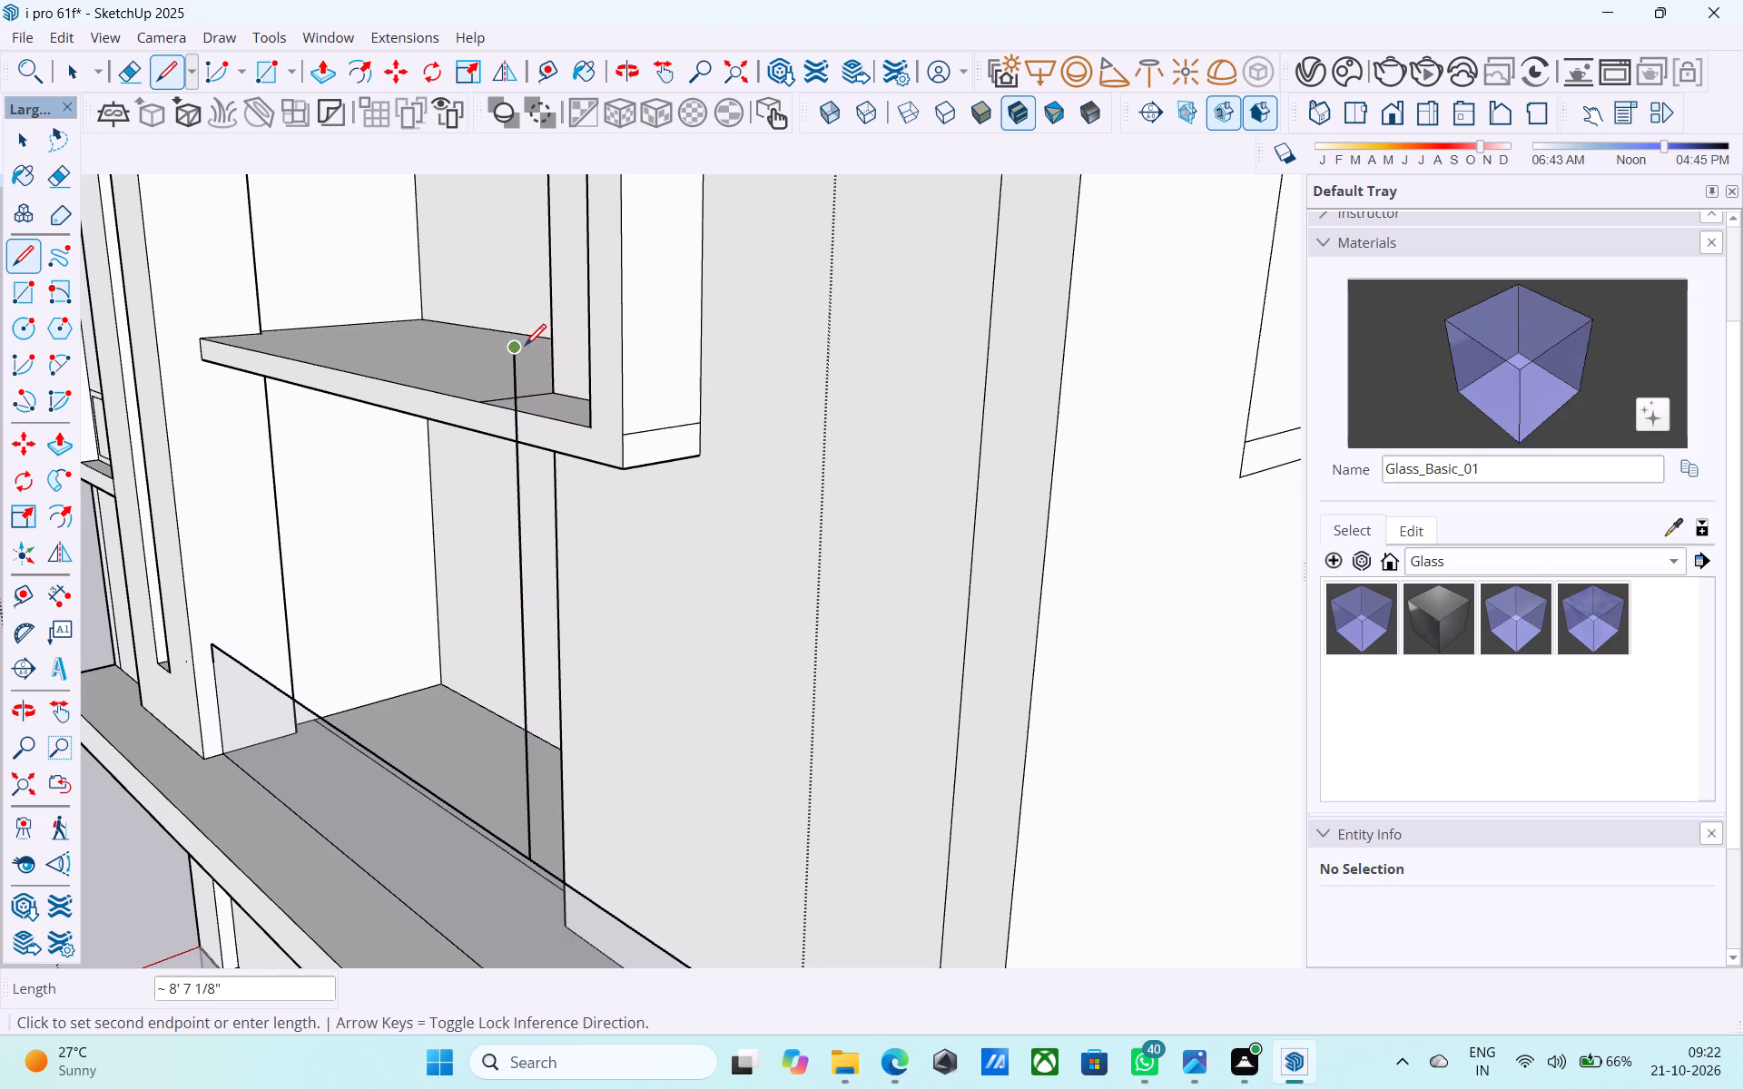
Push/Pull the projecting band's front face further outward to meet the vertical reference line above the glass railing.
middle_click_drag(525, 348, 495, 376)
scroll(488, 414, "up", 4)
key("space")
middle_click_drag(492, 442, 485, 442)
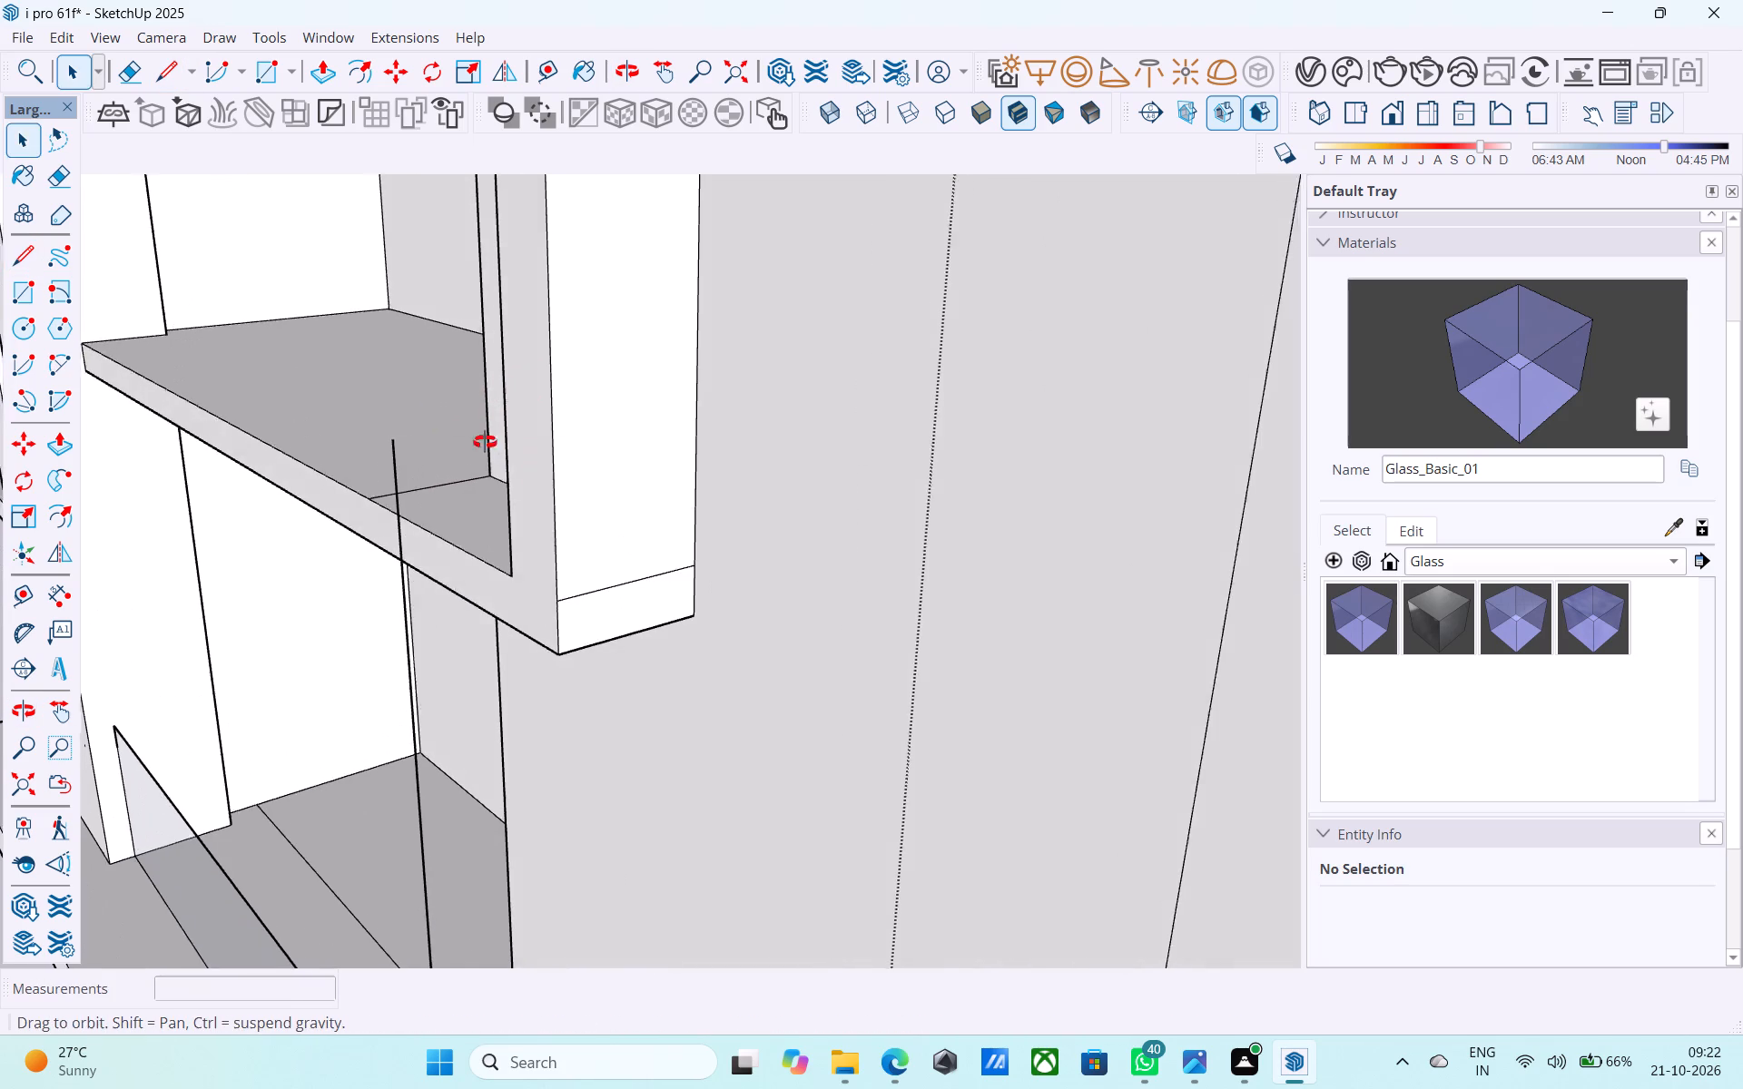
middle_click_drag(485, 442, 394, 430)
scroll(394, 430, "up", 1)
left_click(386, 525)
key("p")
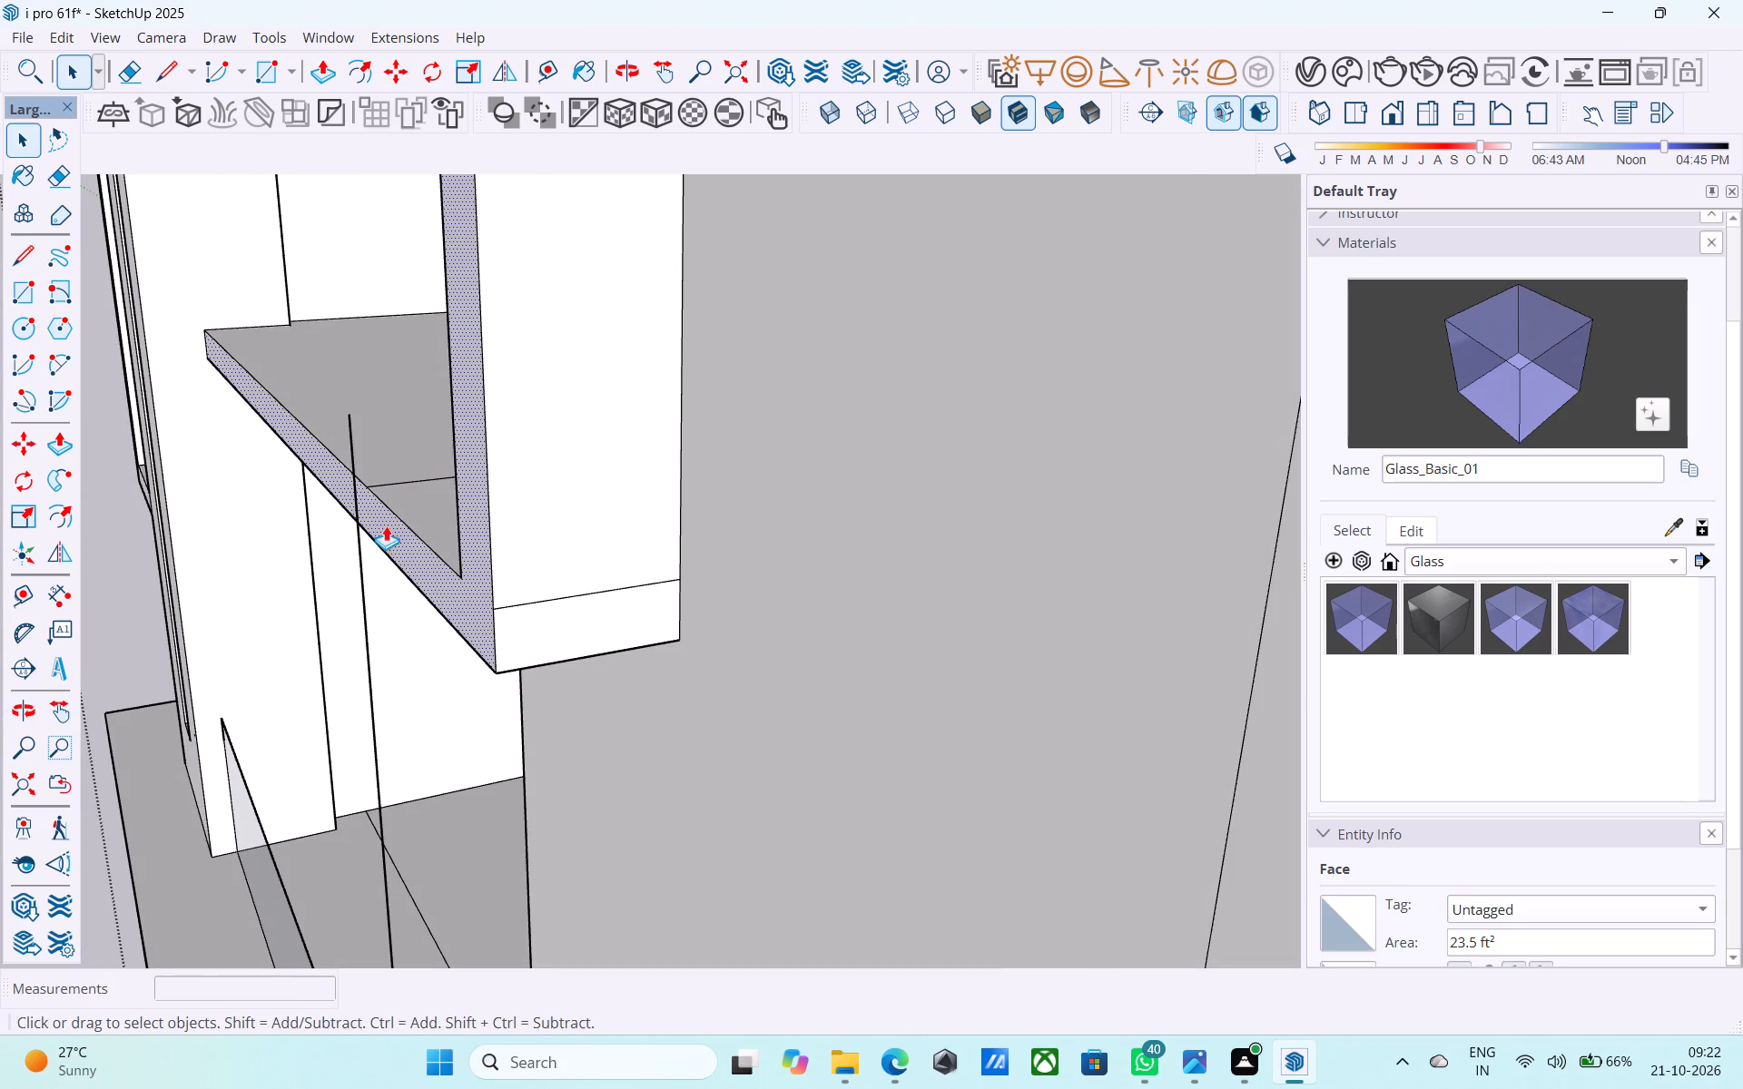
left_click(386, 524)
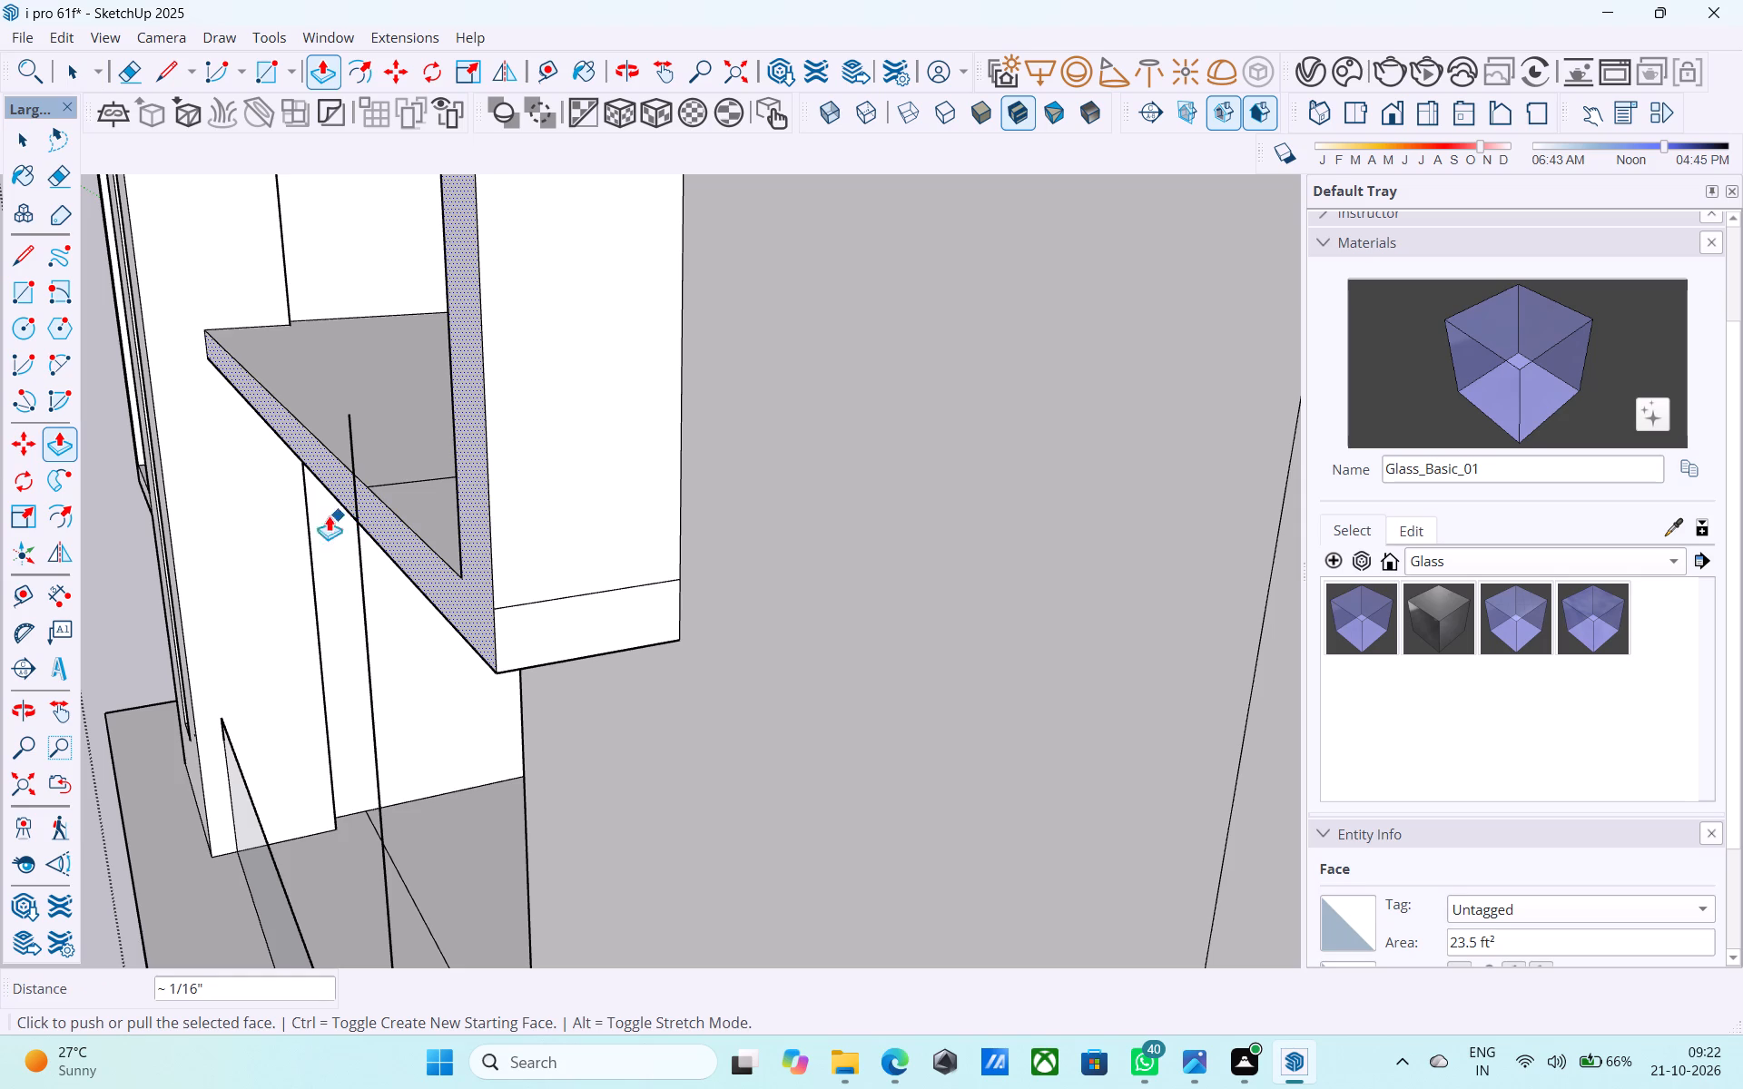
left_click(478, 606)
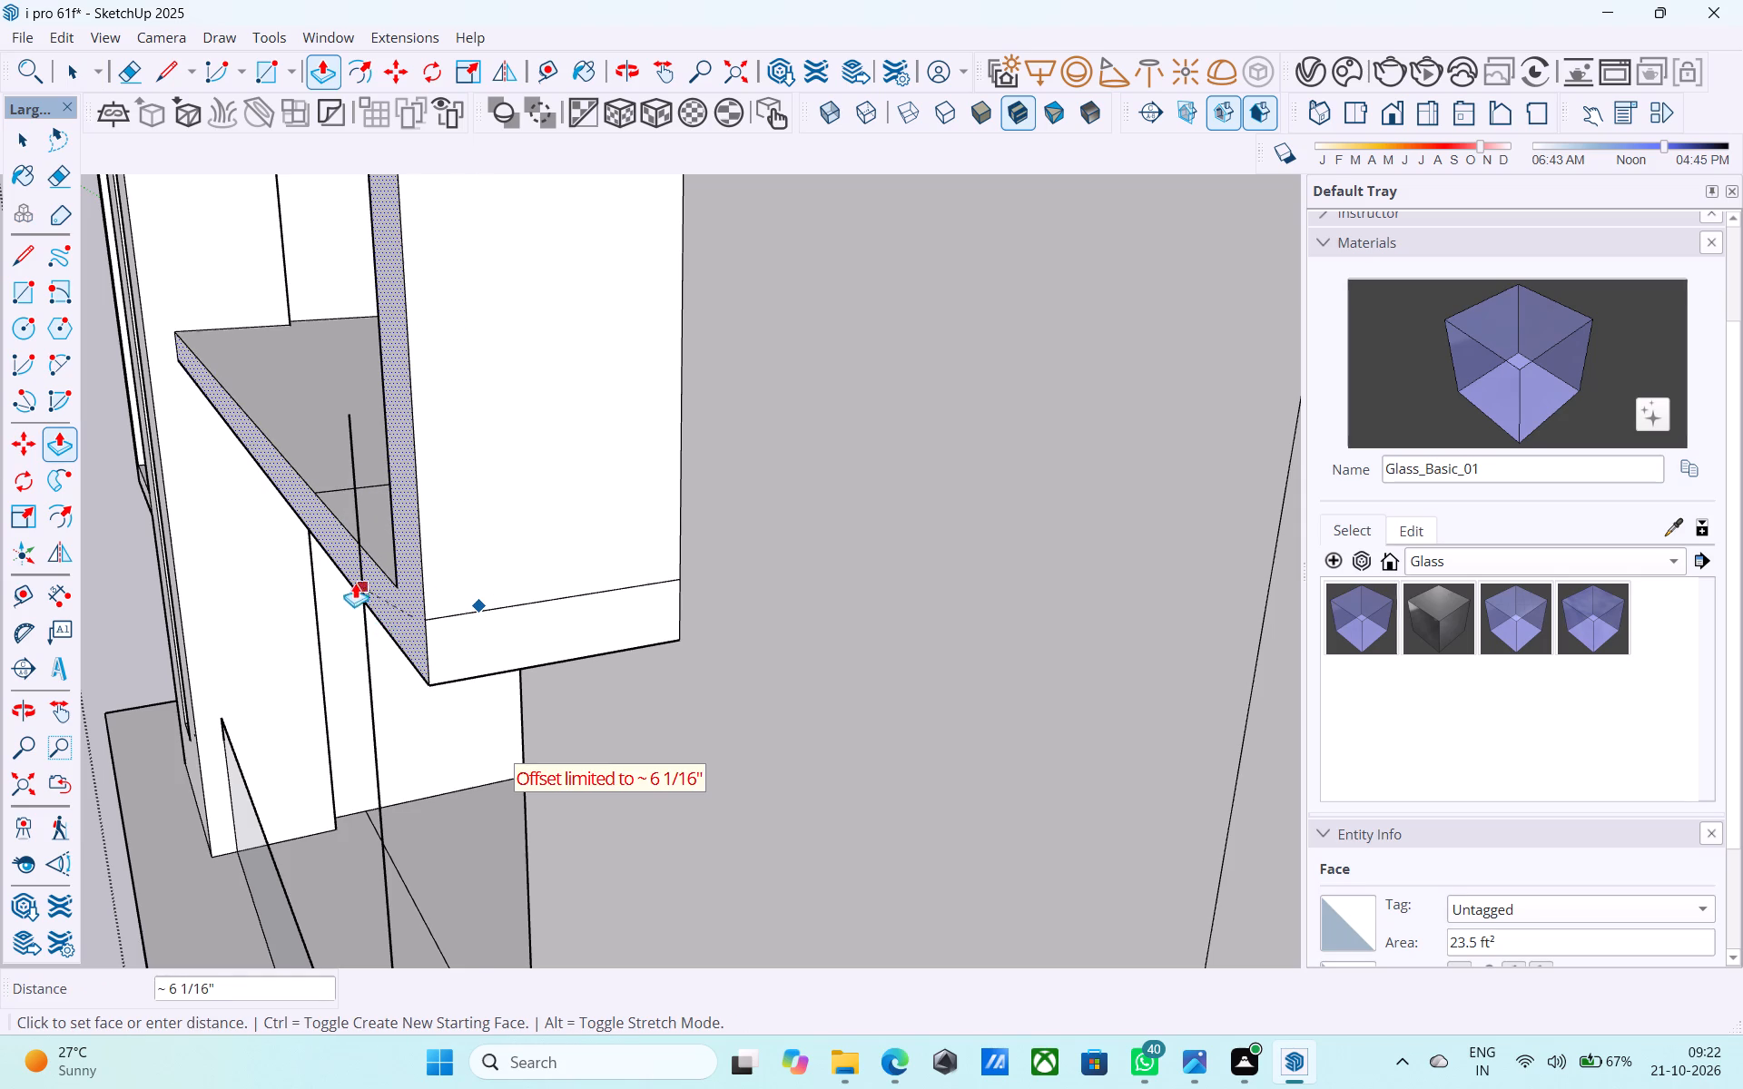
left_click(412, 441)
left_click(414, 504)
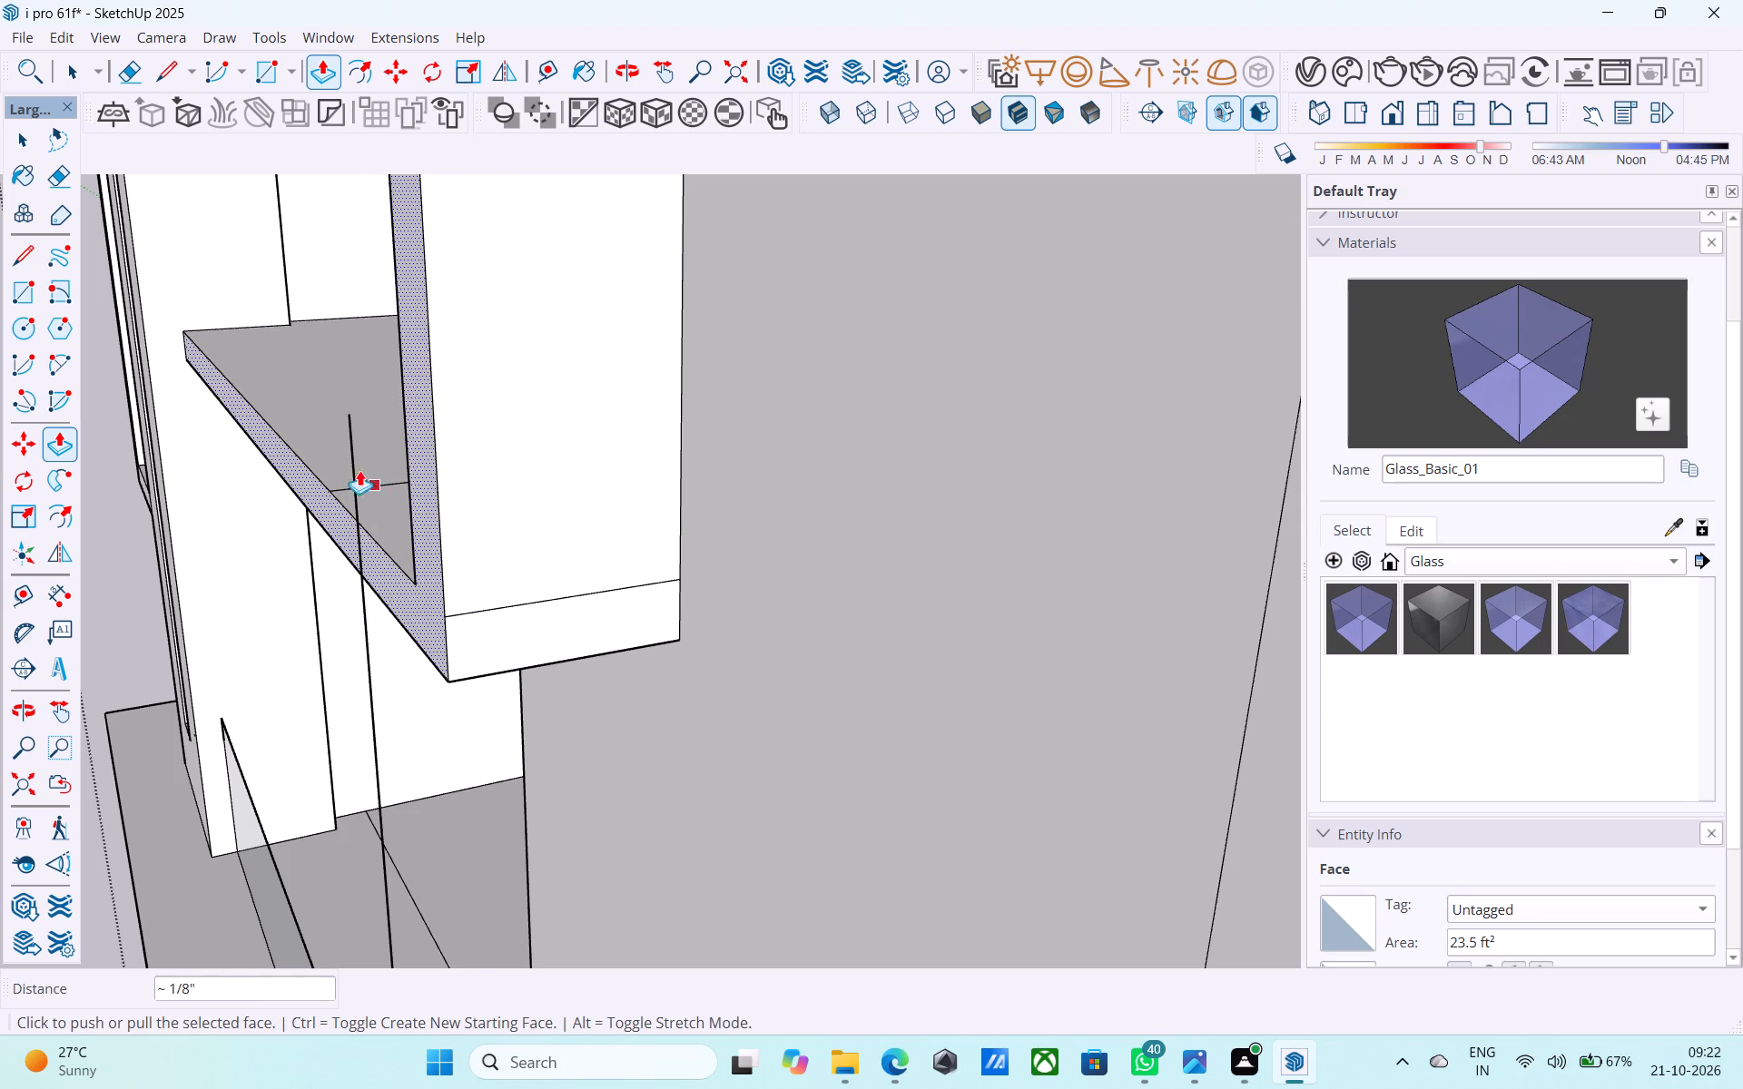
left_click(344, 446)
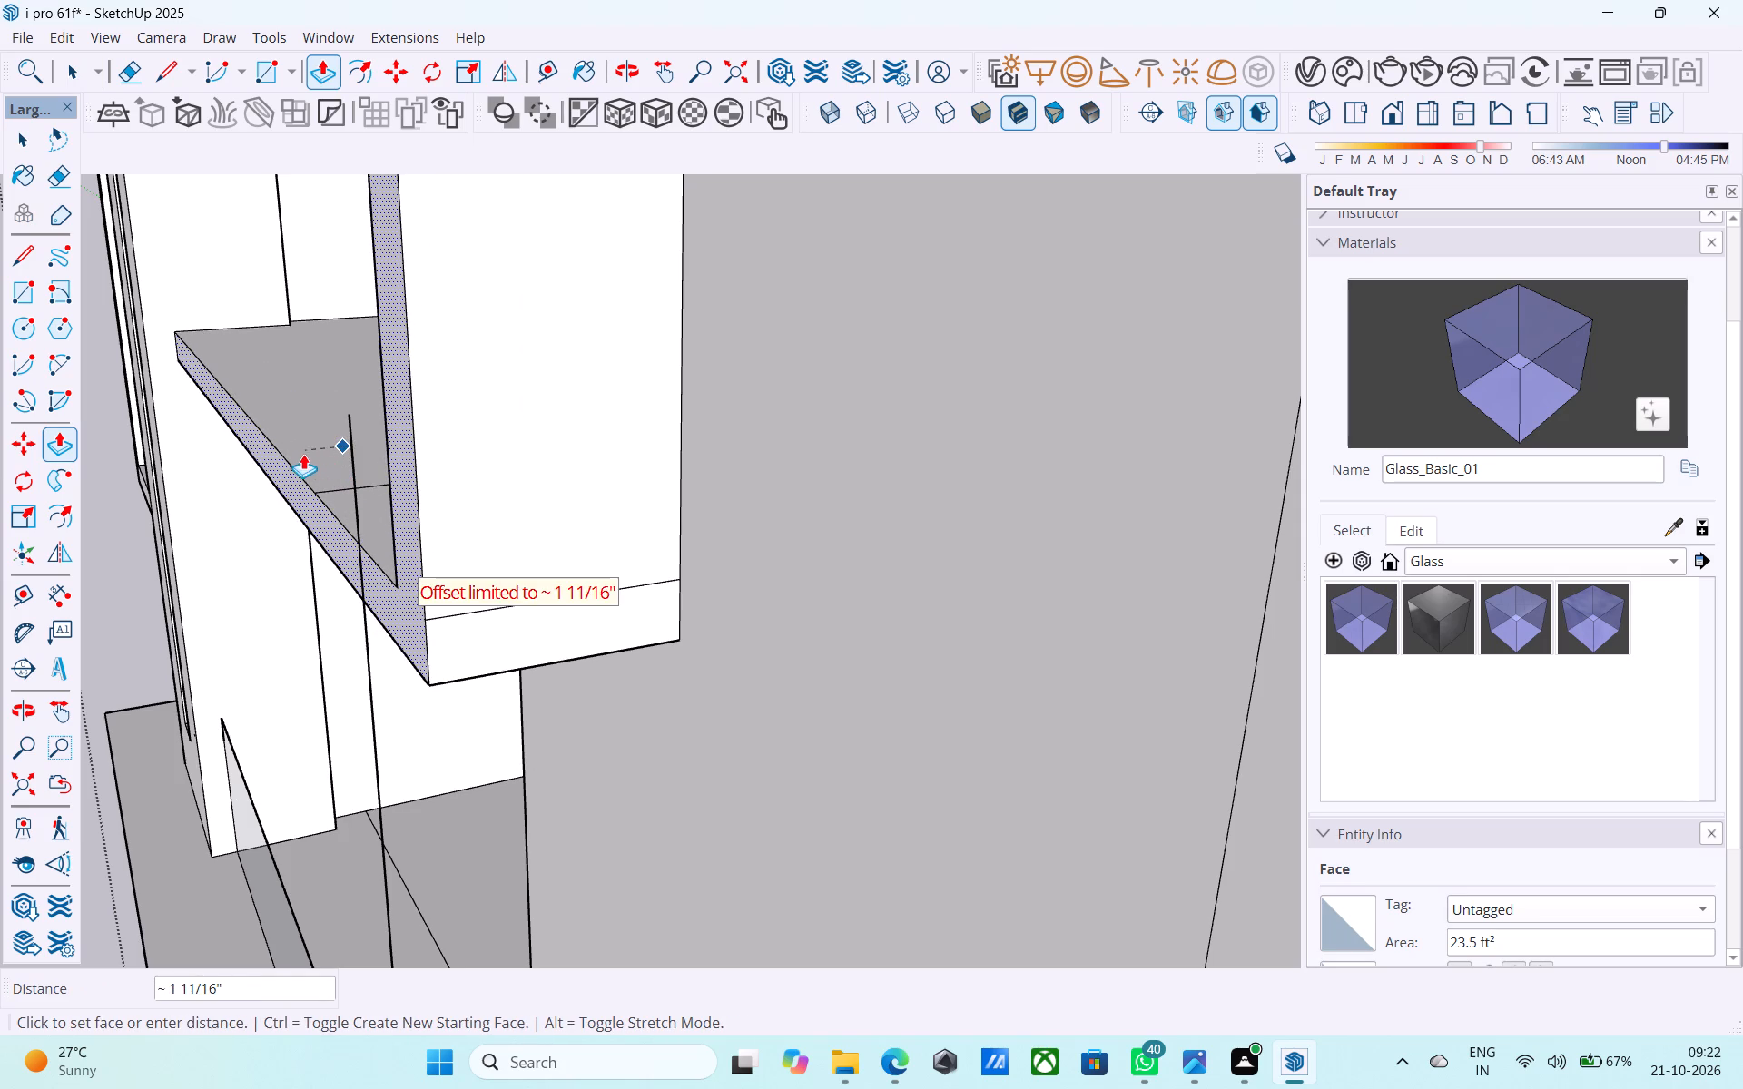
left_click(302, 454)
Erase the vertical reference line, its segment across the band's front face and the seam on the lower slab's top surface.
middle_click_drag(331, 506, 1106, 509)
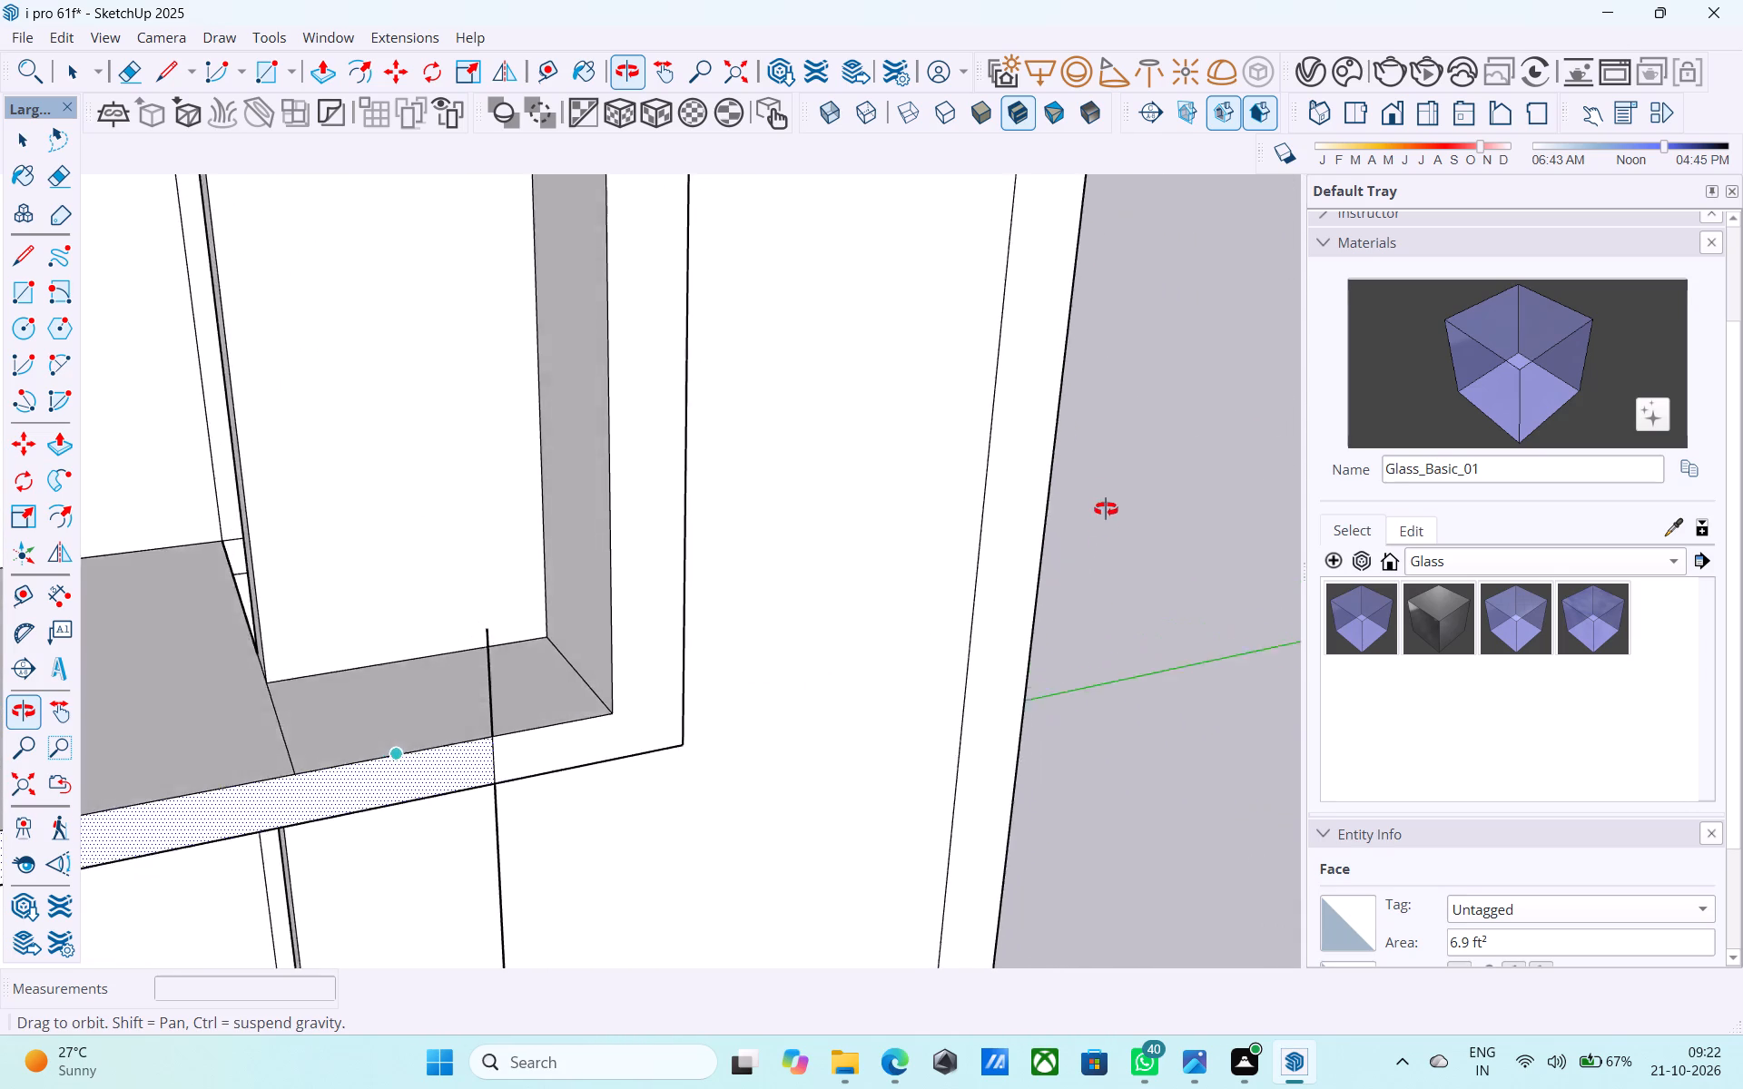
middle_click_drag(1106, 509, 1131, 411)
scroll(1055, 457, "down", 6)
middle_click_drag(815, 553, 609, 482)
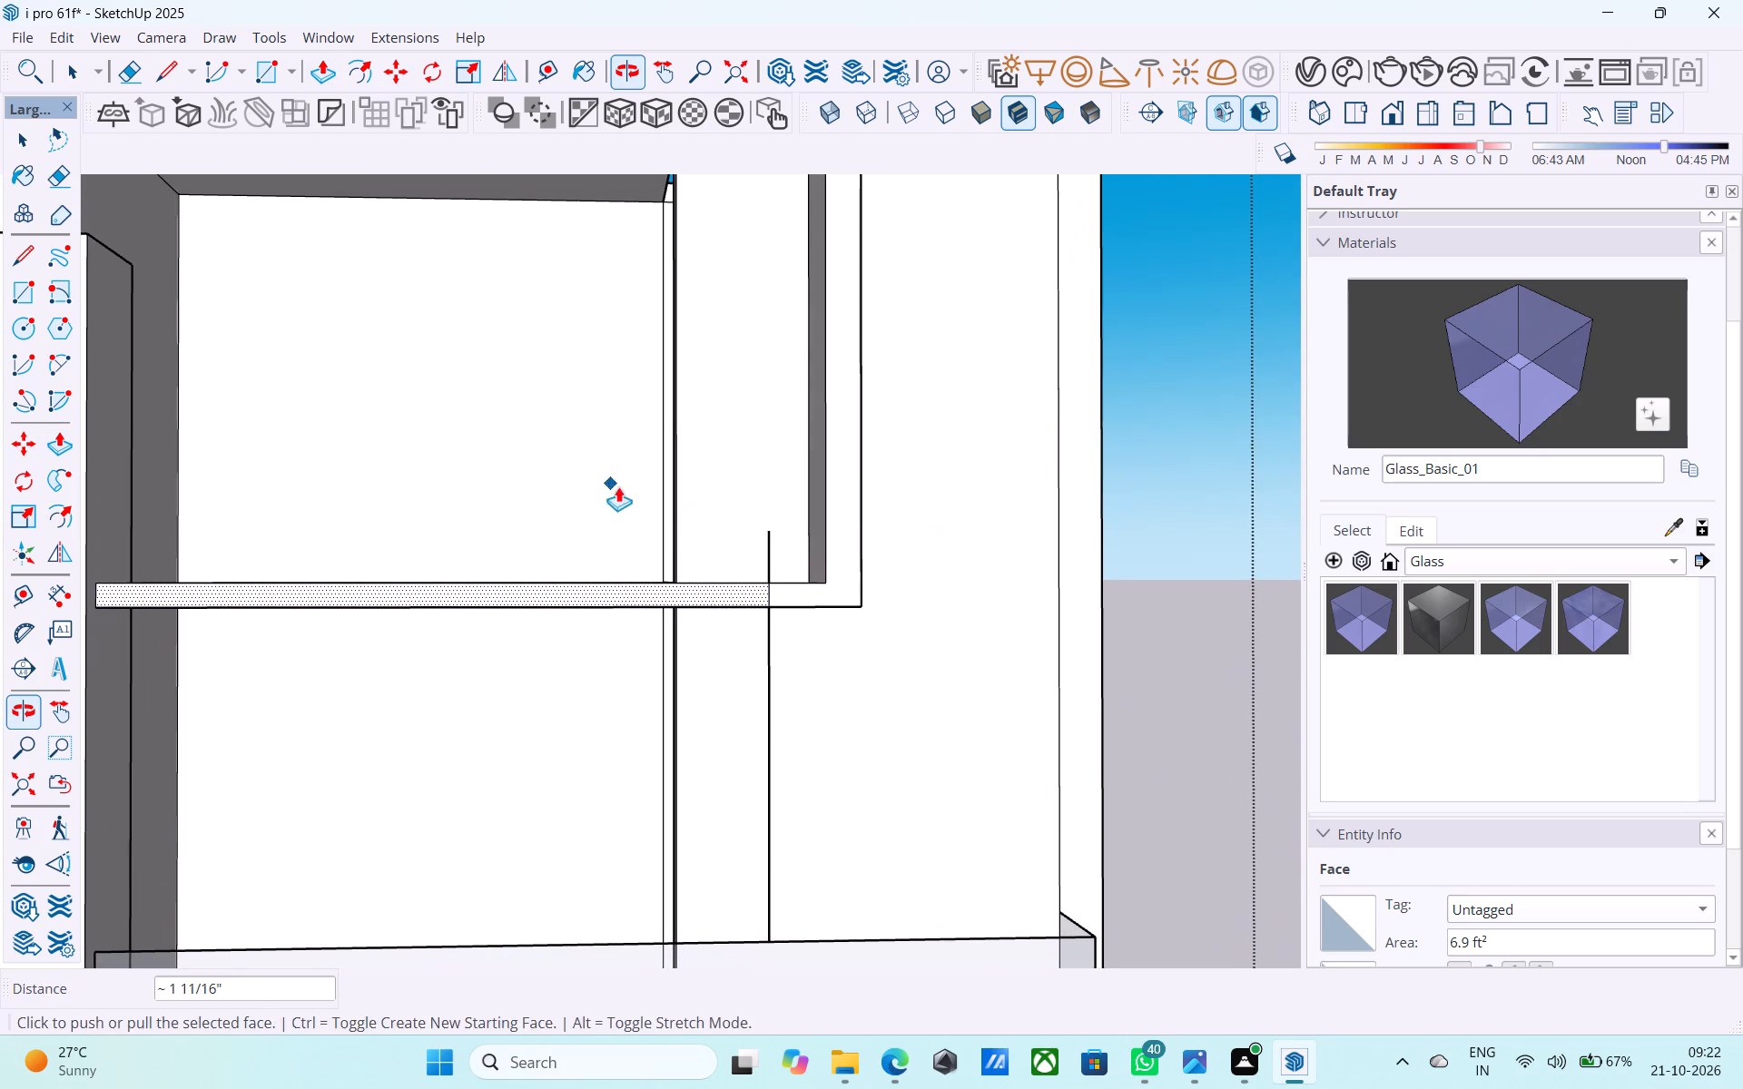
key("e")
scroll(749, 575, "up", 4)
left_click_drag(775, 550, 755, 544)
scroll(742, 413, "down", 2)
middle_click_drag(742, 426, 743, 437)
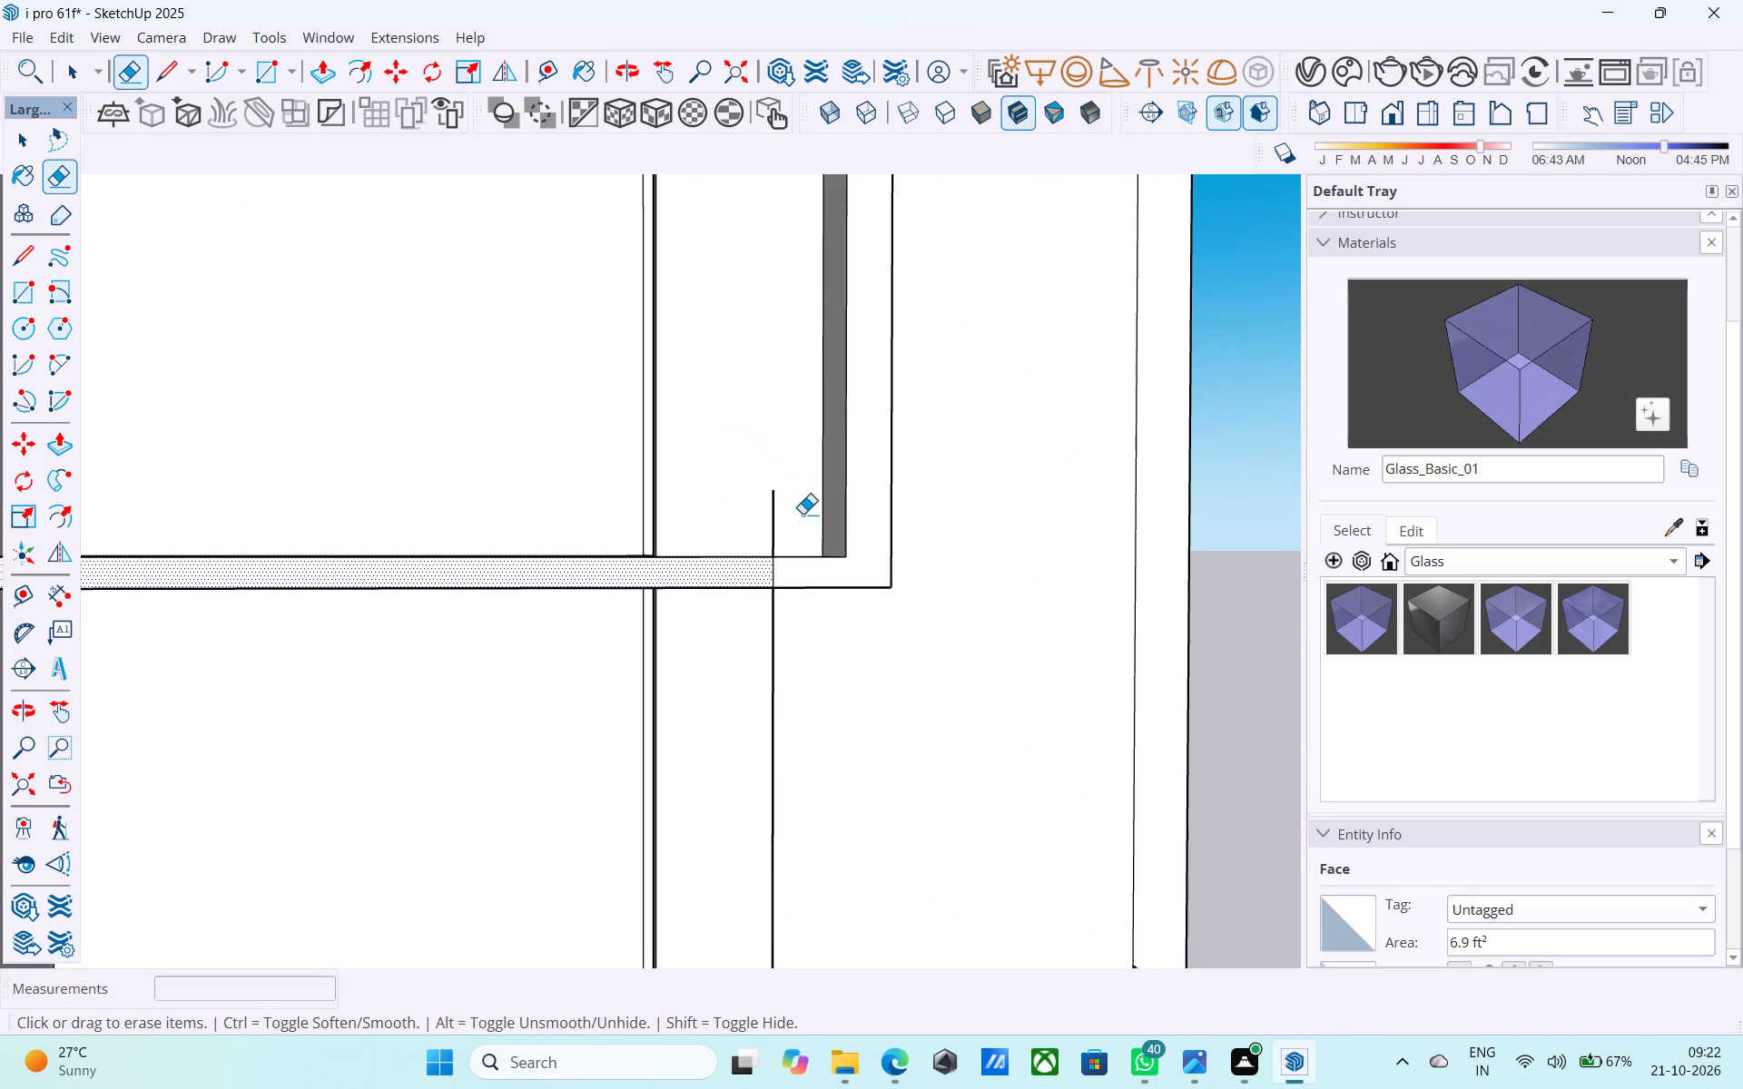
left_click_drag(800, 512, 768, 510)
scroll(774, 406, "down", 2)
middle_click_drag(767, 446, 765, 668)
left_click(760, 639)
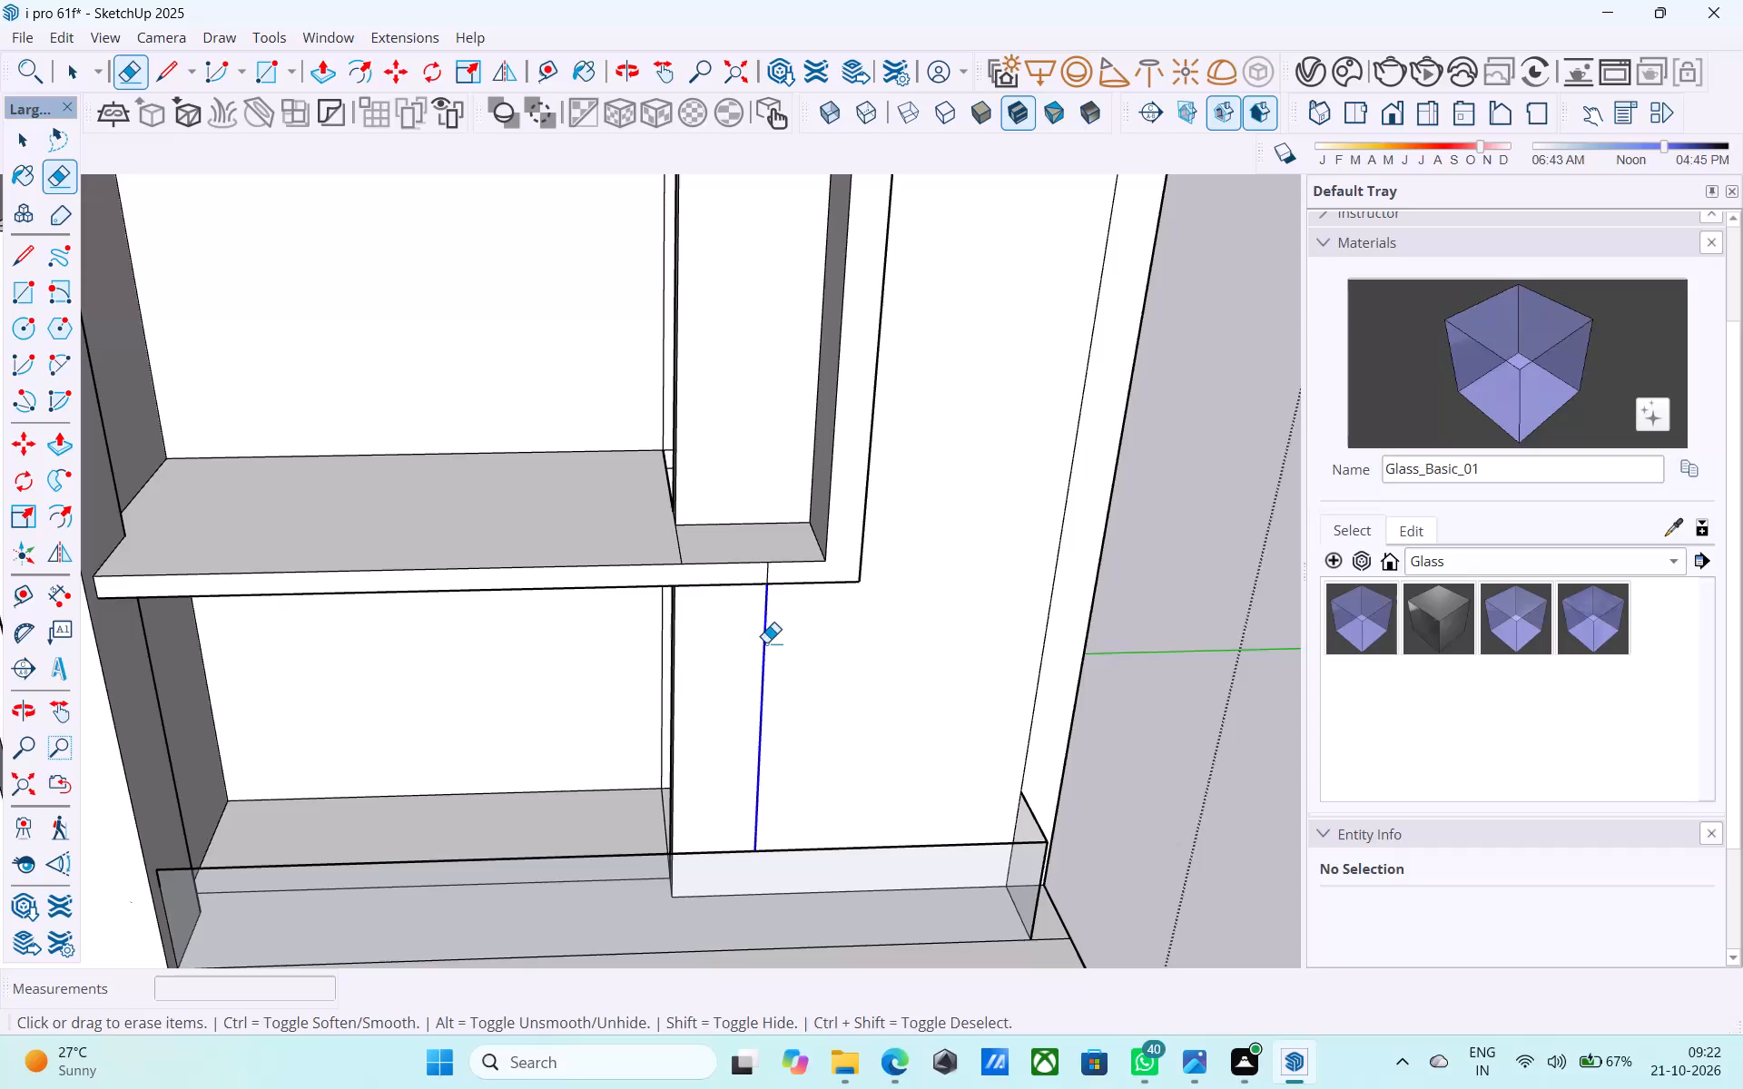
left_click_drag(675, 543, 686, 543)
scroll(758, 590, "up", 5)
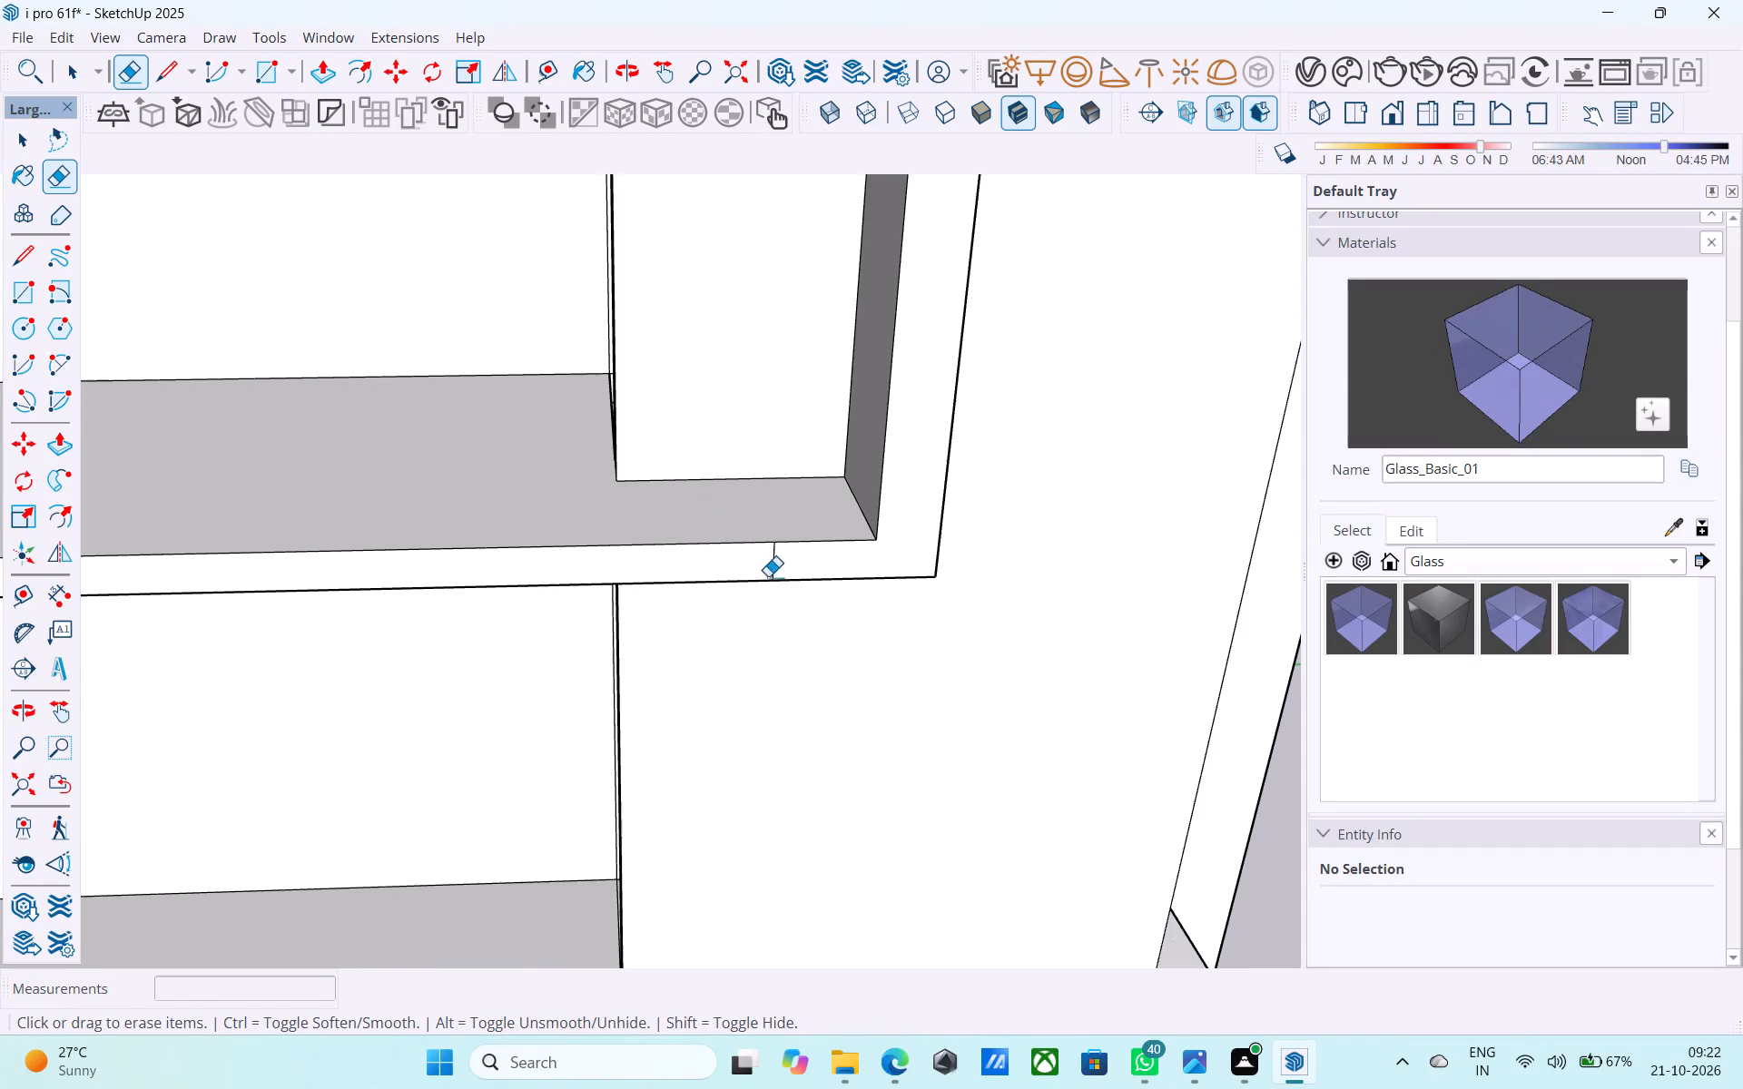
left_click(773, 564)
Examine the front elevation and the projecting band from several angles, including the band's inner faces against the tall wall.
scroll(772, 577, "down", 9)
middle_click_drag(772, 586, 732, 551)
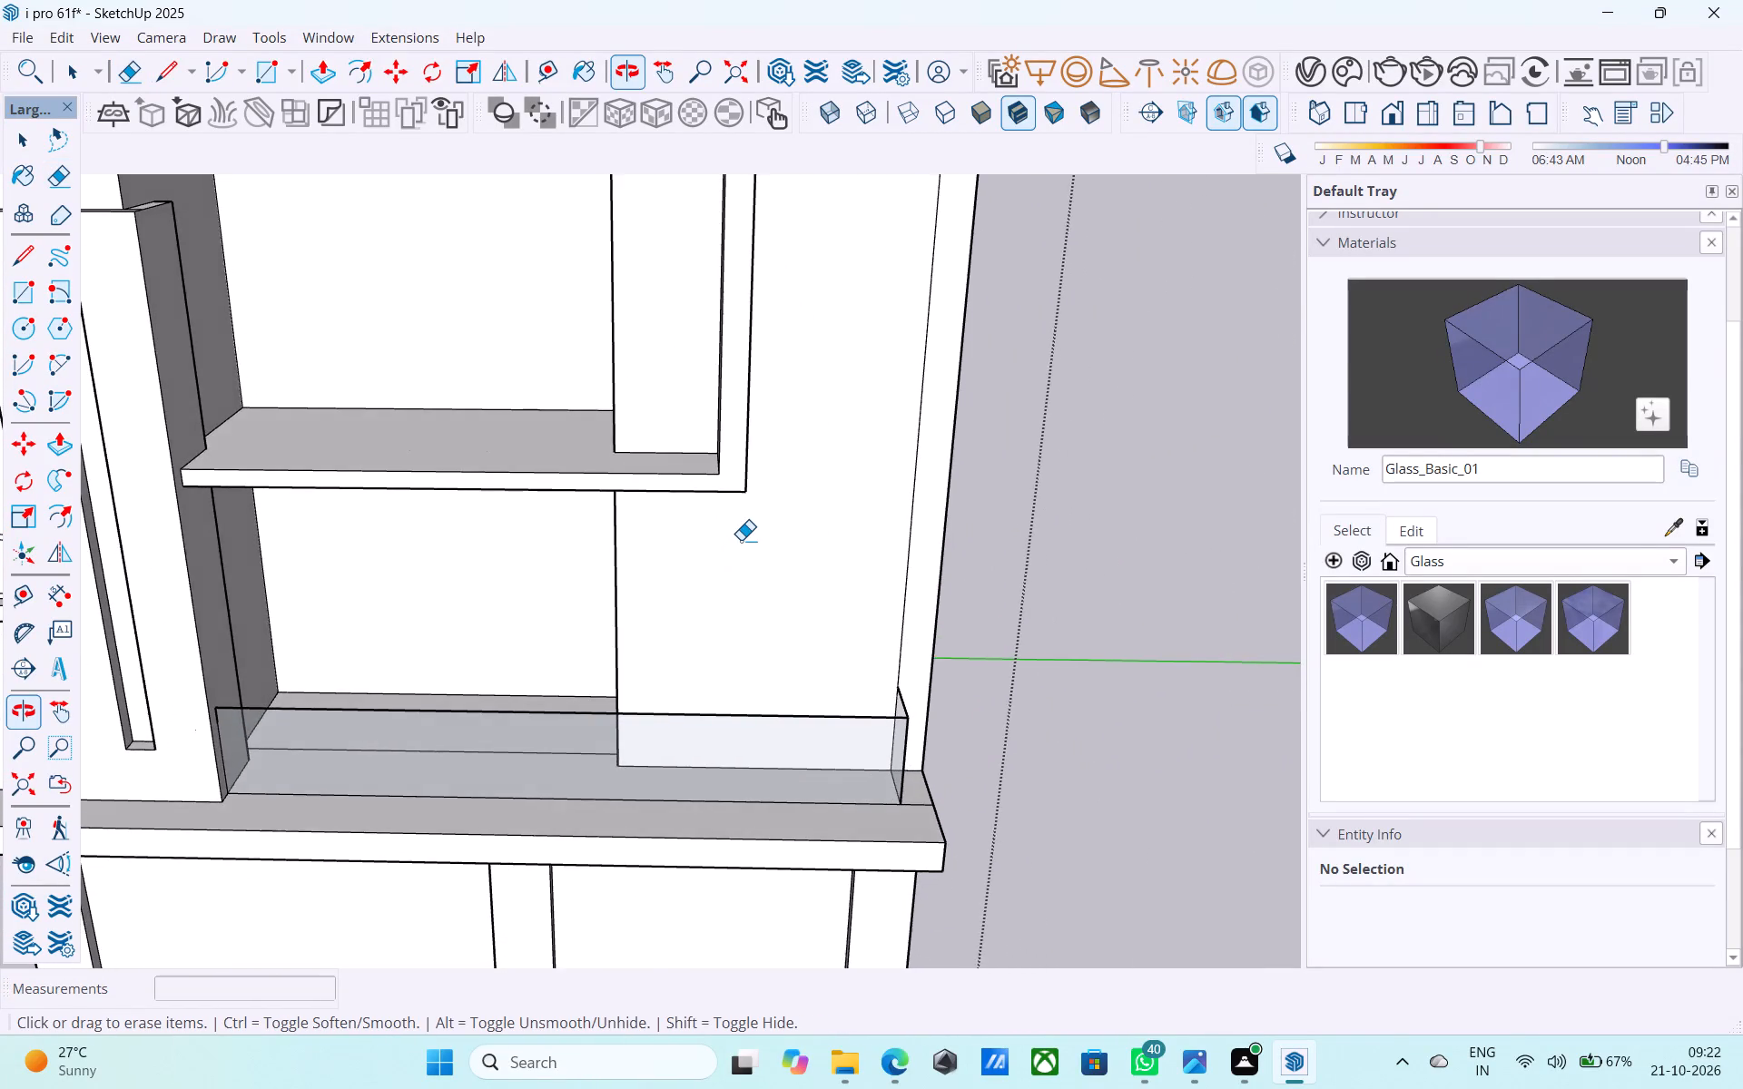
scroll(741, 539, "down", 6)
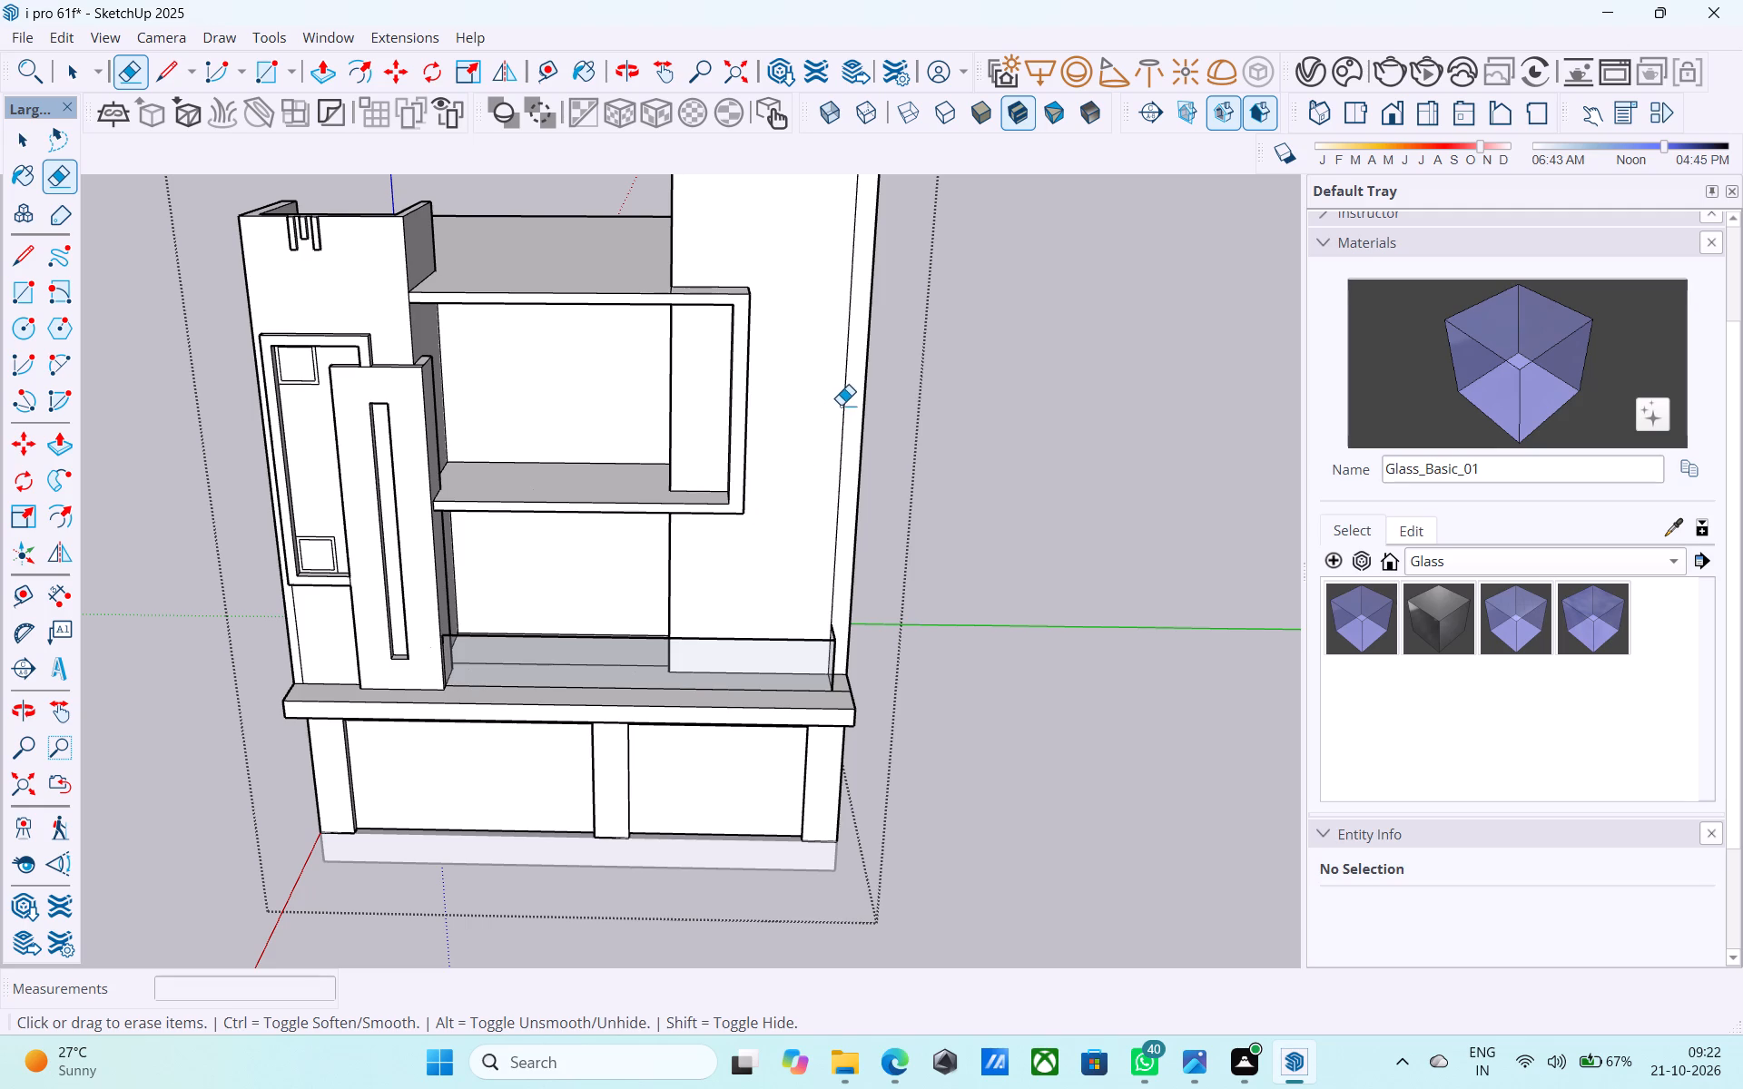
scroll(981, 451, "down", 6)
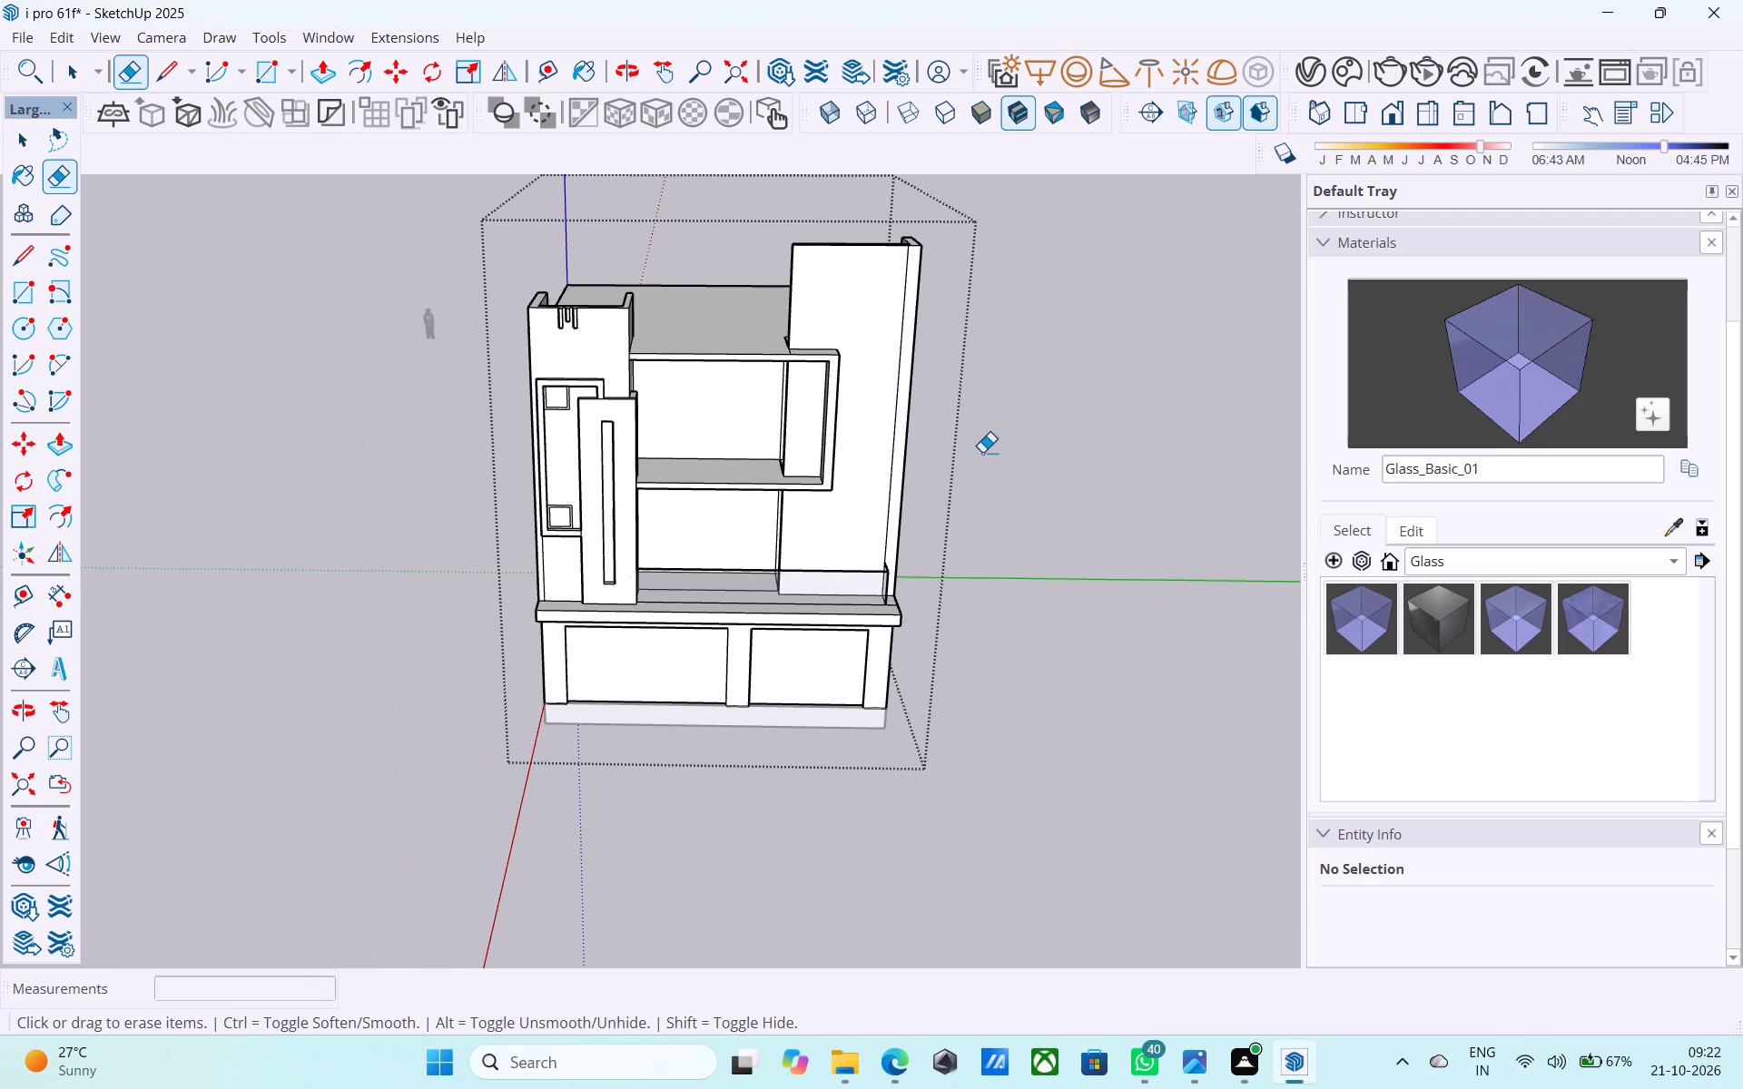
middle_click_drag(907, 468, 600, 271)
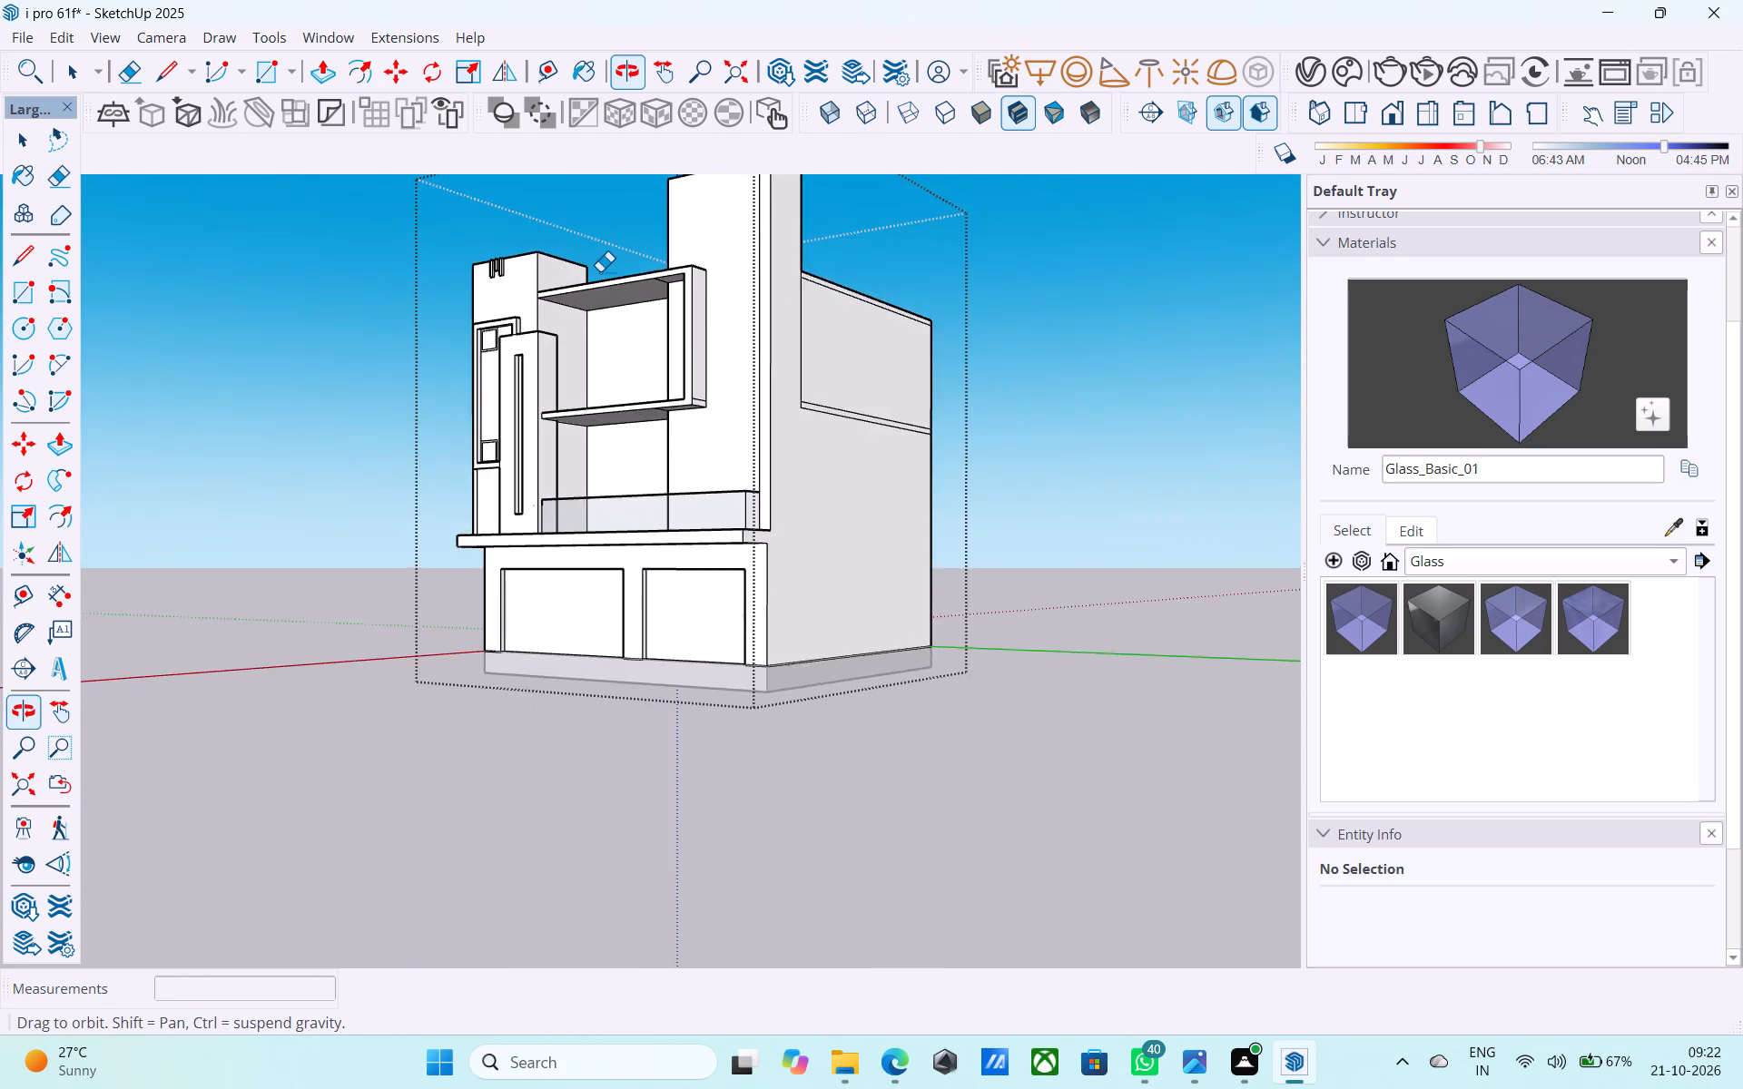
scroll(596, 254, "up", 8)
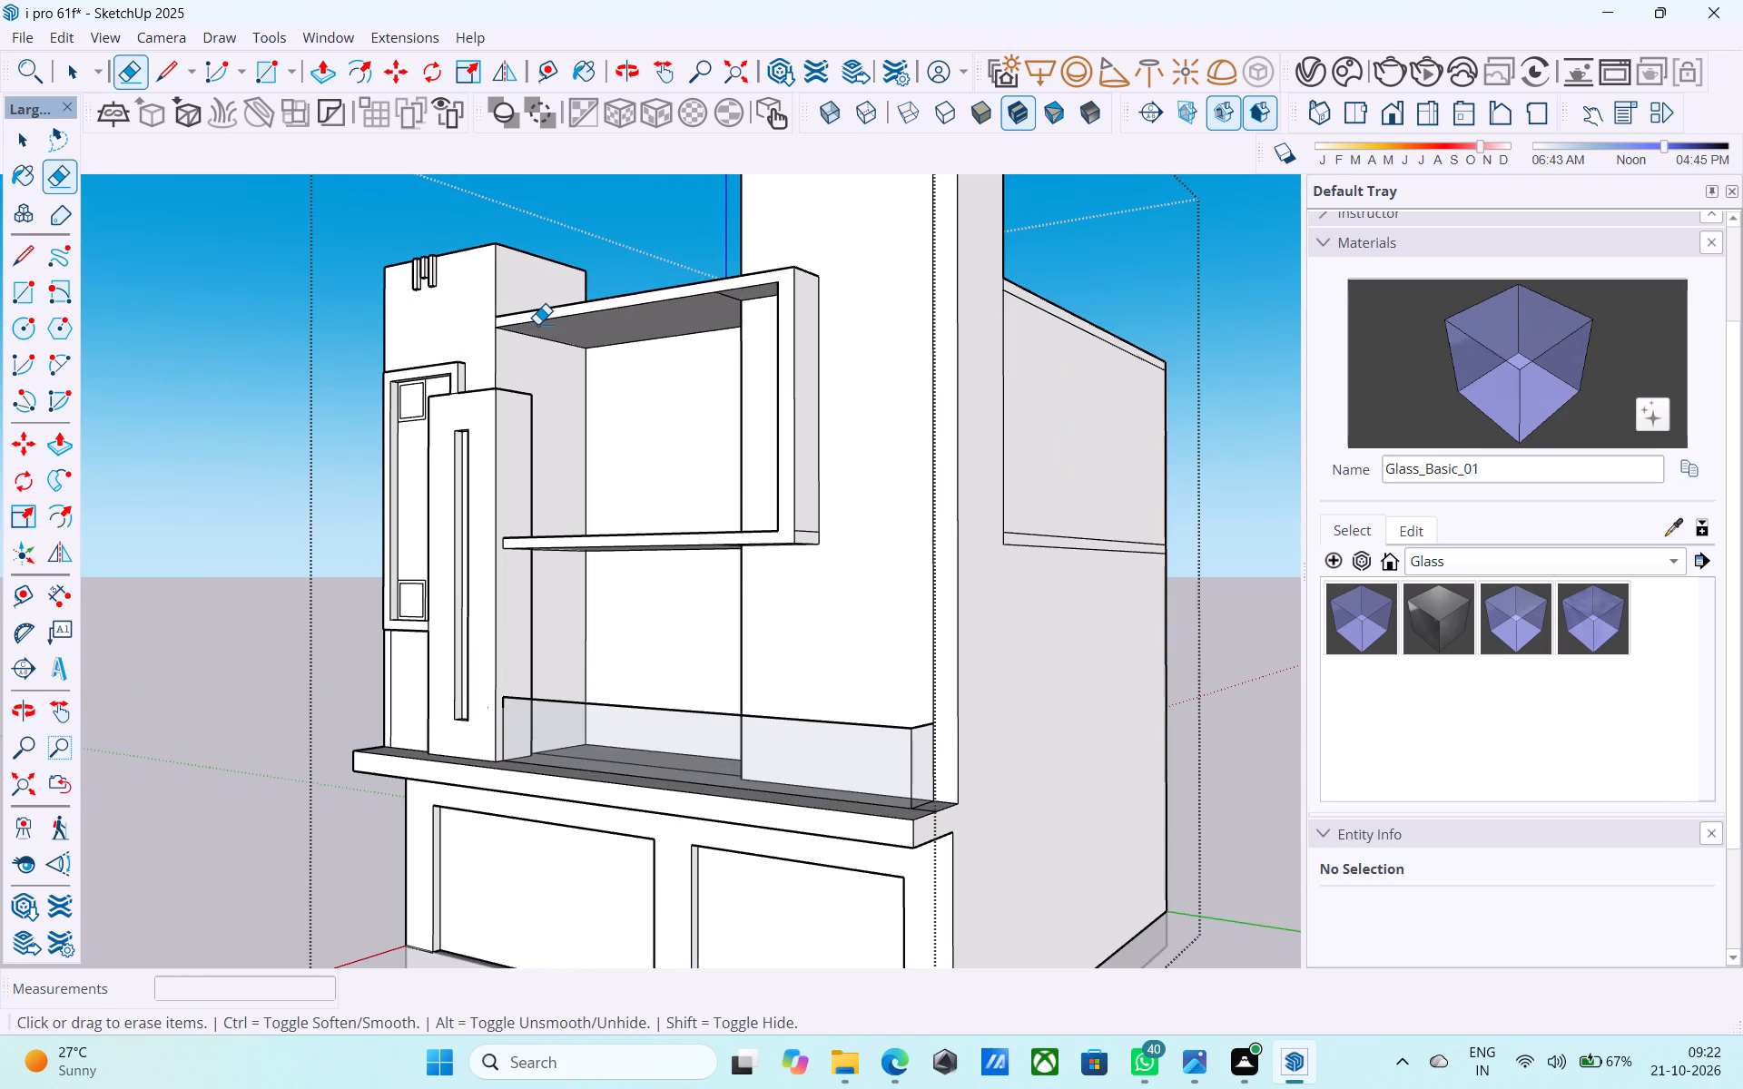
middle_click_drag(537, 326, 589, 343)
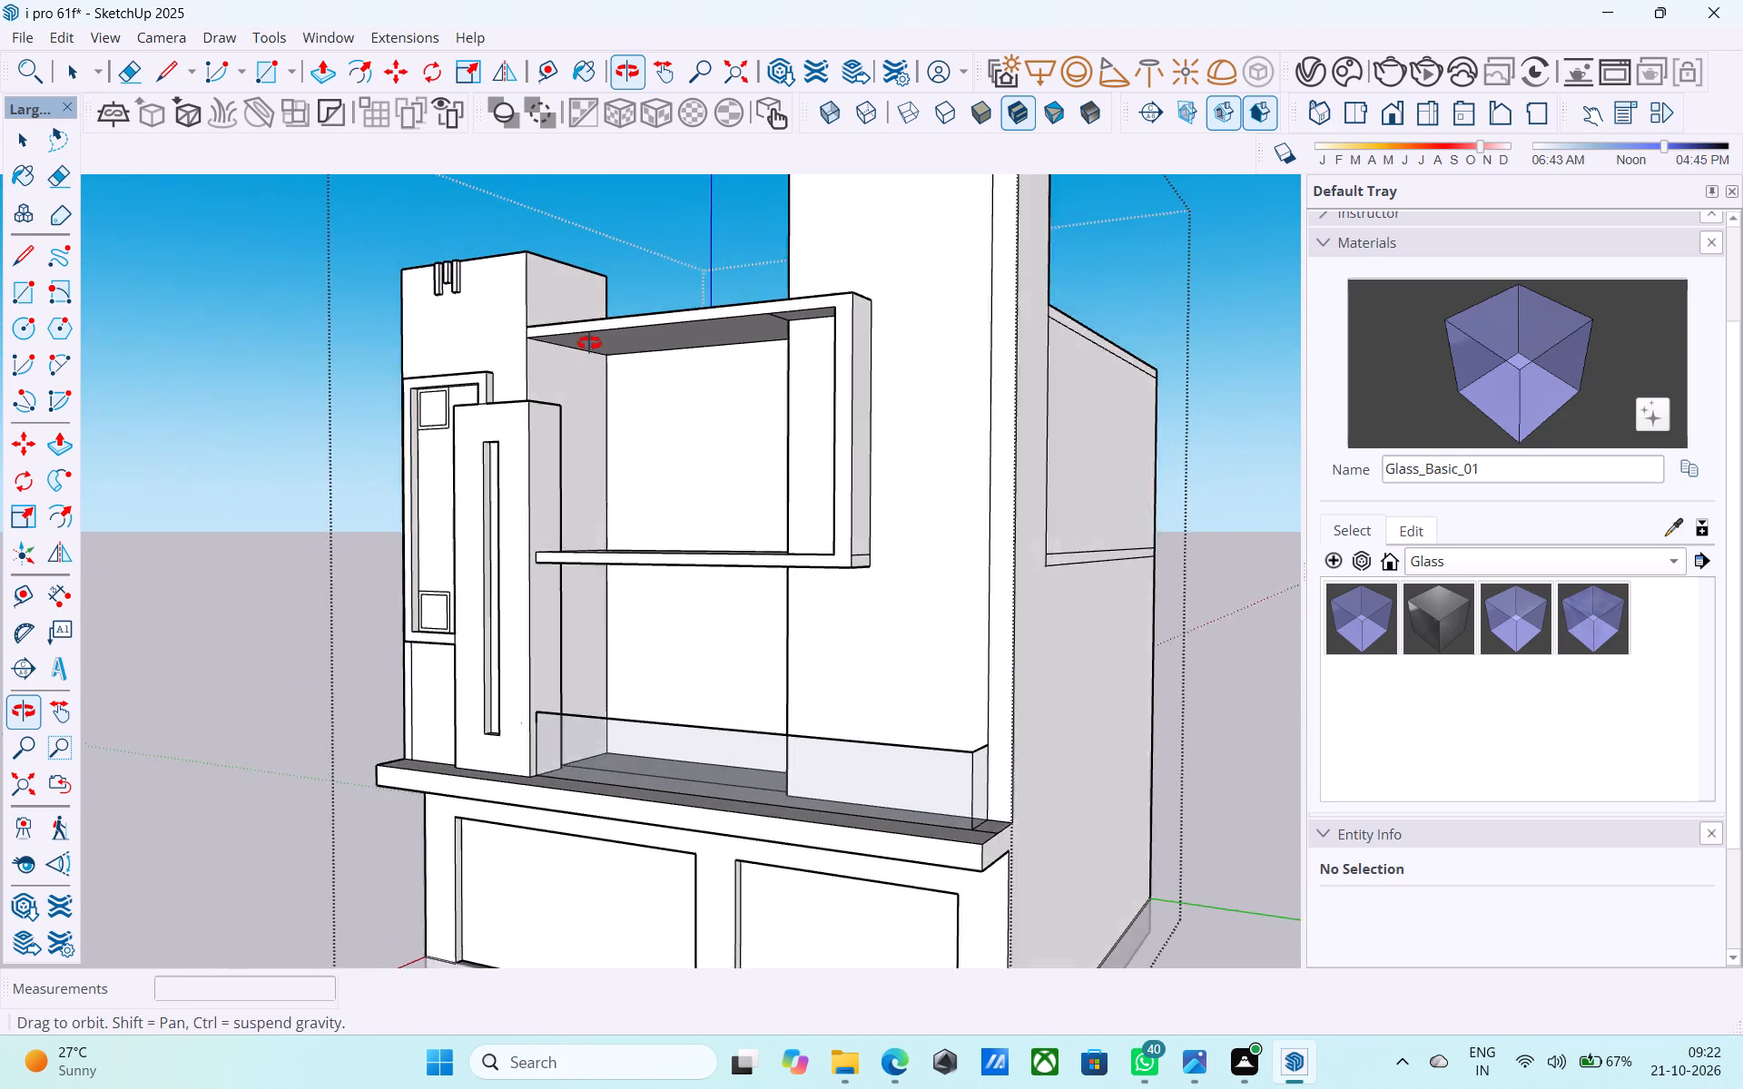
middle_click_drag(589, 343, 615, 341)
scroll(487, 330, "down", 1)
middle_click_drag(626, 348, 660, 342)
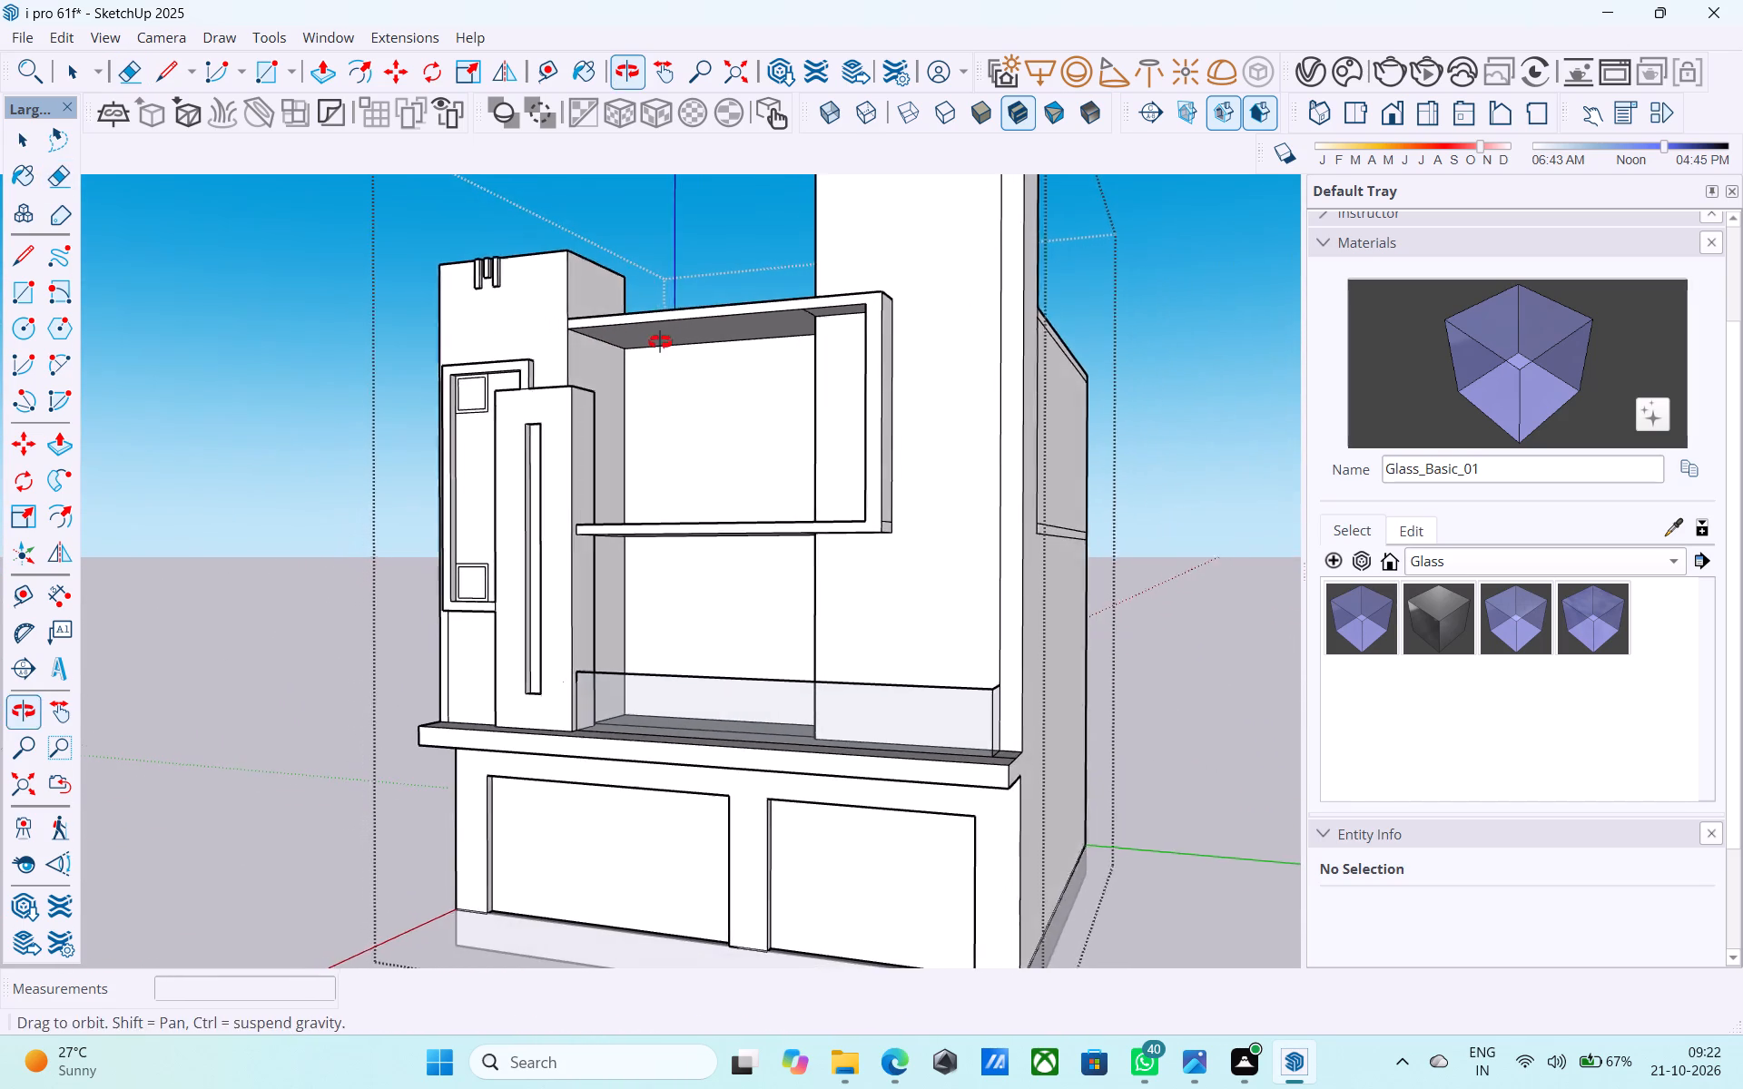
middle_click_drag(660, 342, 661, 343)
middle_click_drag(534, 351, 577, 391)
middle_click_drag(1000, 427, 1094, 430)
scroll(409, 406, "down", 4)
middle_click_drag(945, 419, 988, 401)
scroll(903, 373, "up", 8)
middle_click_drag(890, 368, 981, 405)
scroll(584, 400, "down", 3)
scroll(882, 491, "up", 5)
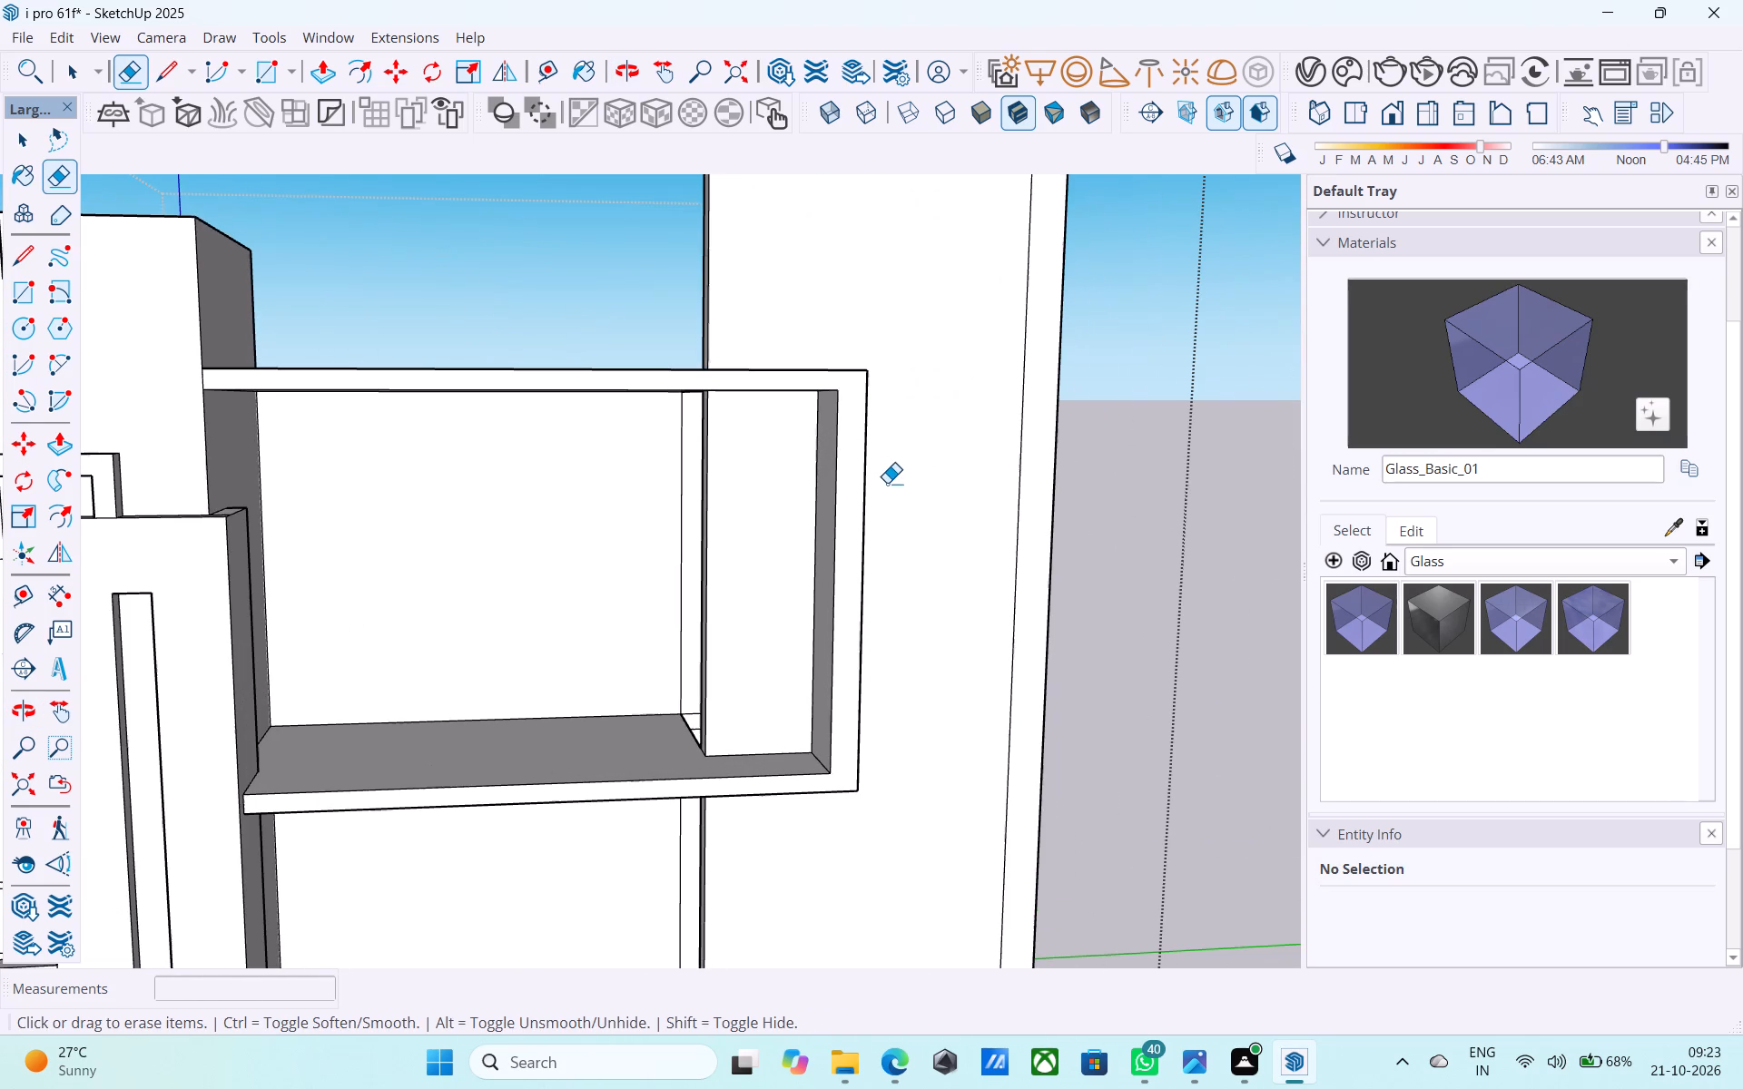
scroll(869, 486, "up", 1)
middle_click_drag(869, 486, 922, 424)
scroll(922, 424, "up", 3)
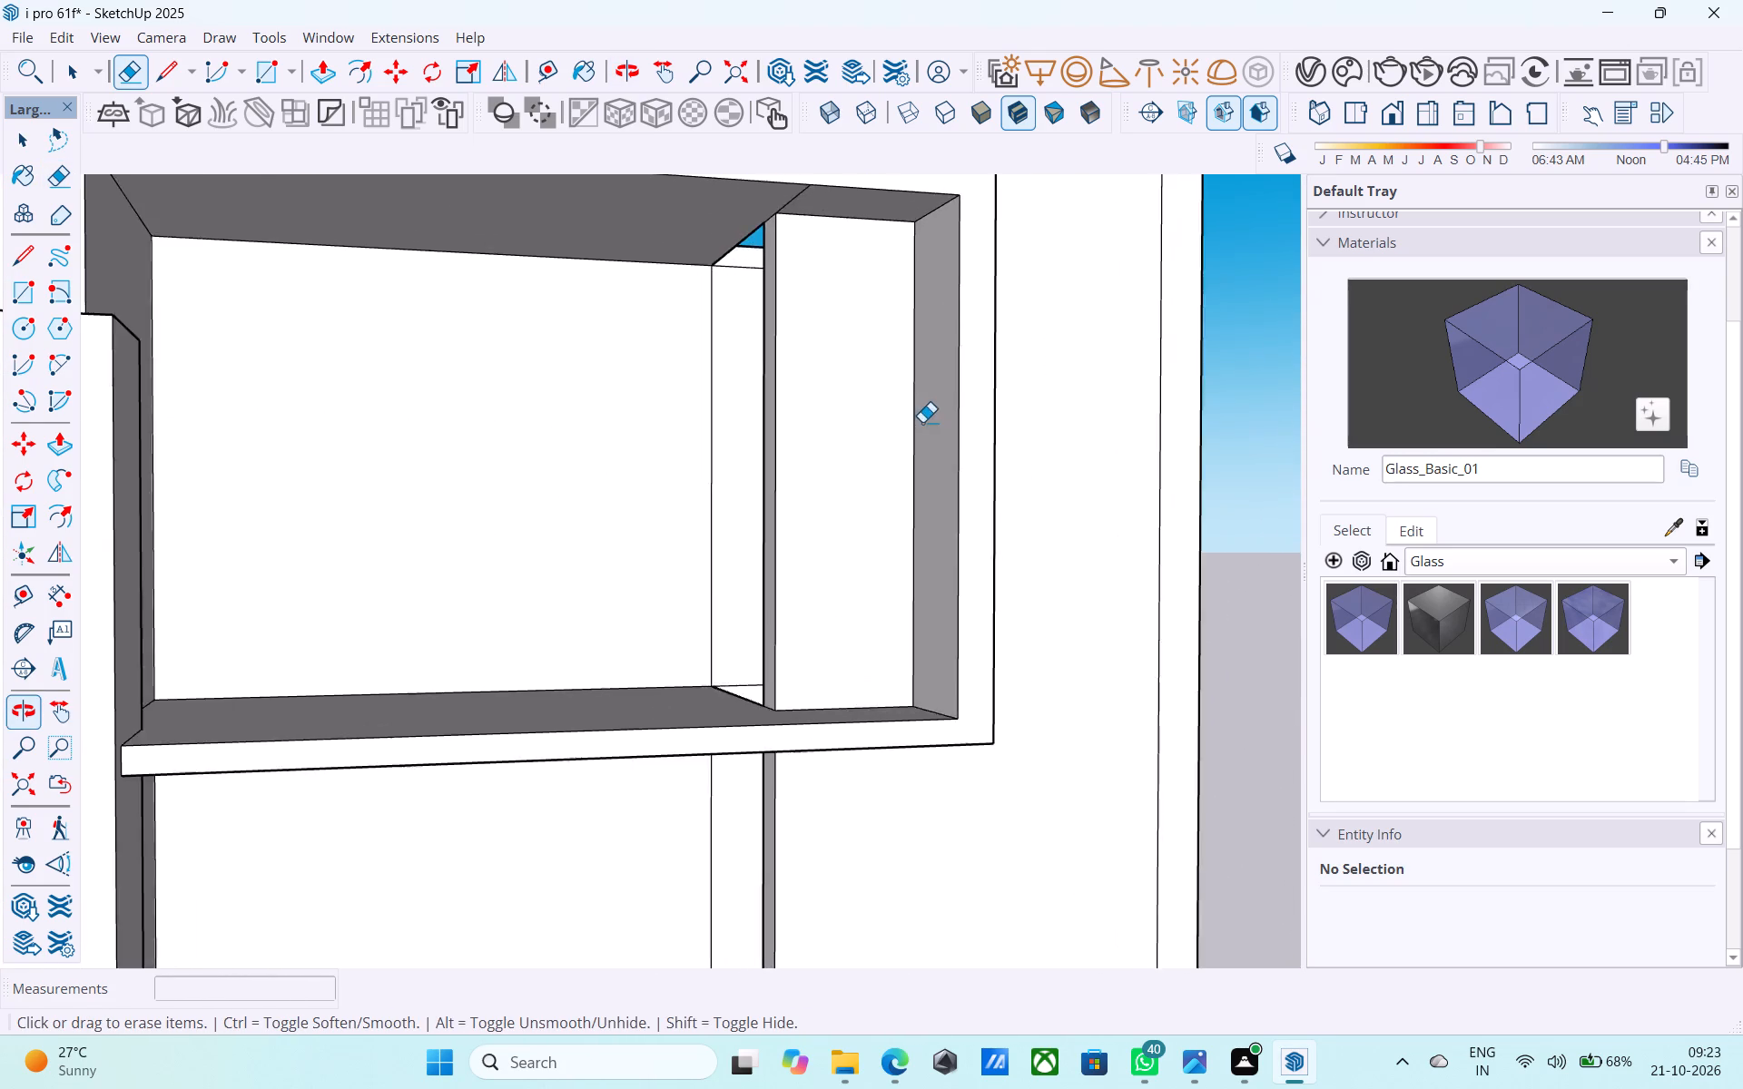
scroll(902, 435, "up", 7)
middle_click_drag(899, 445, 1385, 506)
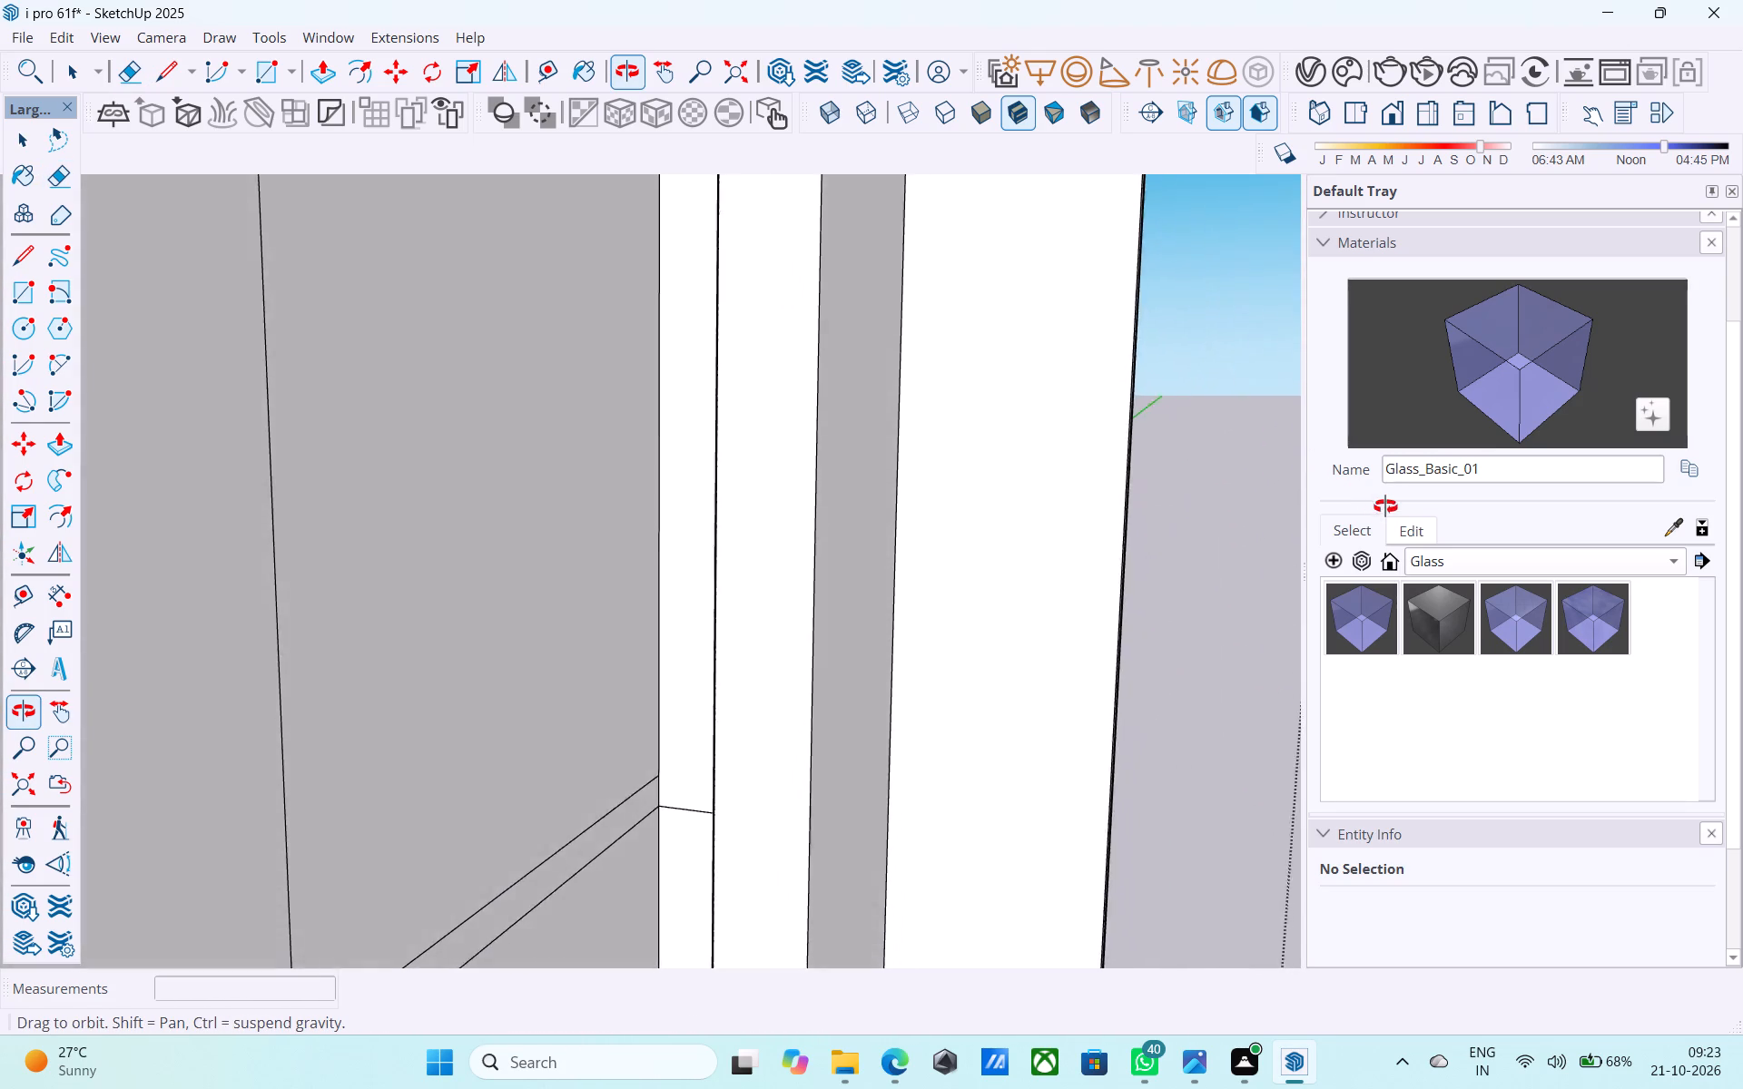
Erase the seam on the underside of the projecting band's upper slab, beside the tall wall.
middle_click_drag(1385, 506, 1599, 505)
middle_click_drag(1153, 547, 582, 611)
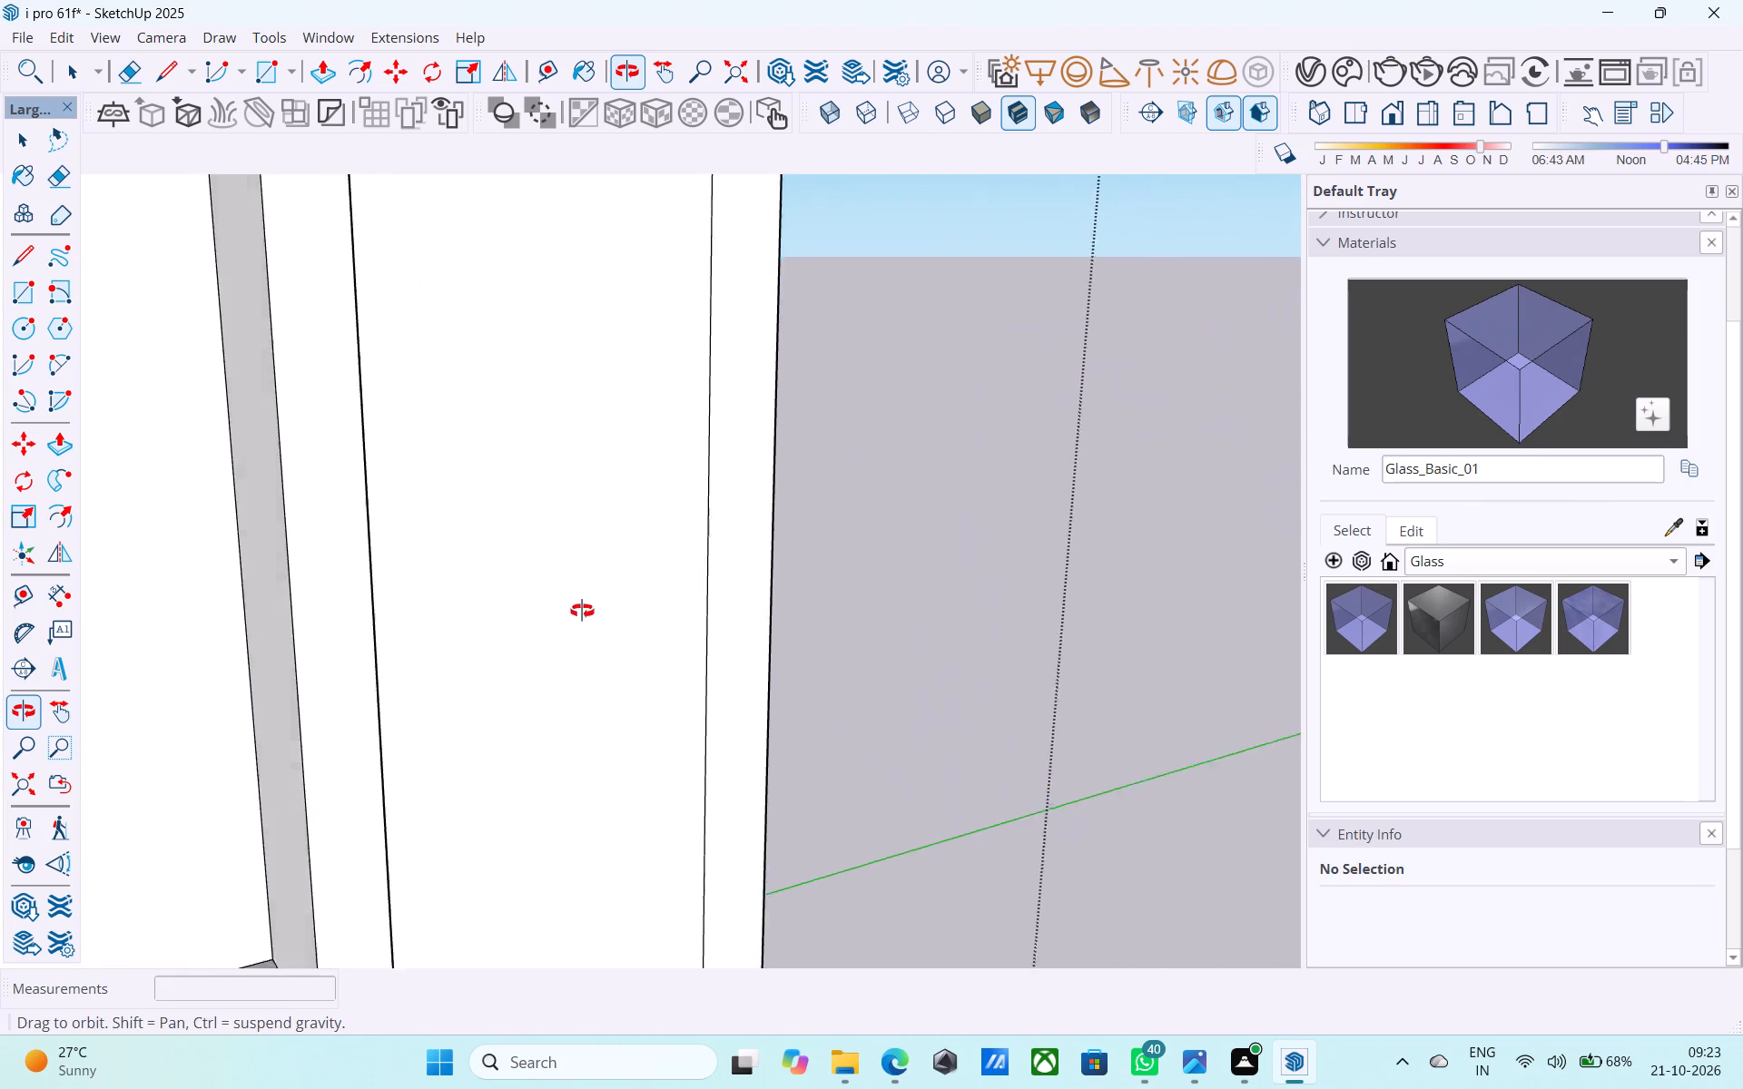
middle_click_drag(582, 611, 574, 613)
scroll(1034, 559, "down", 11)
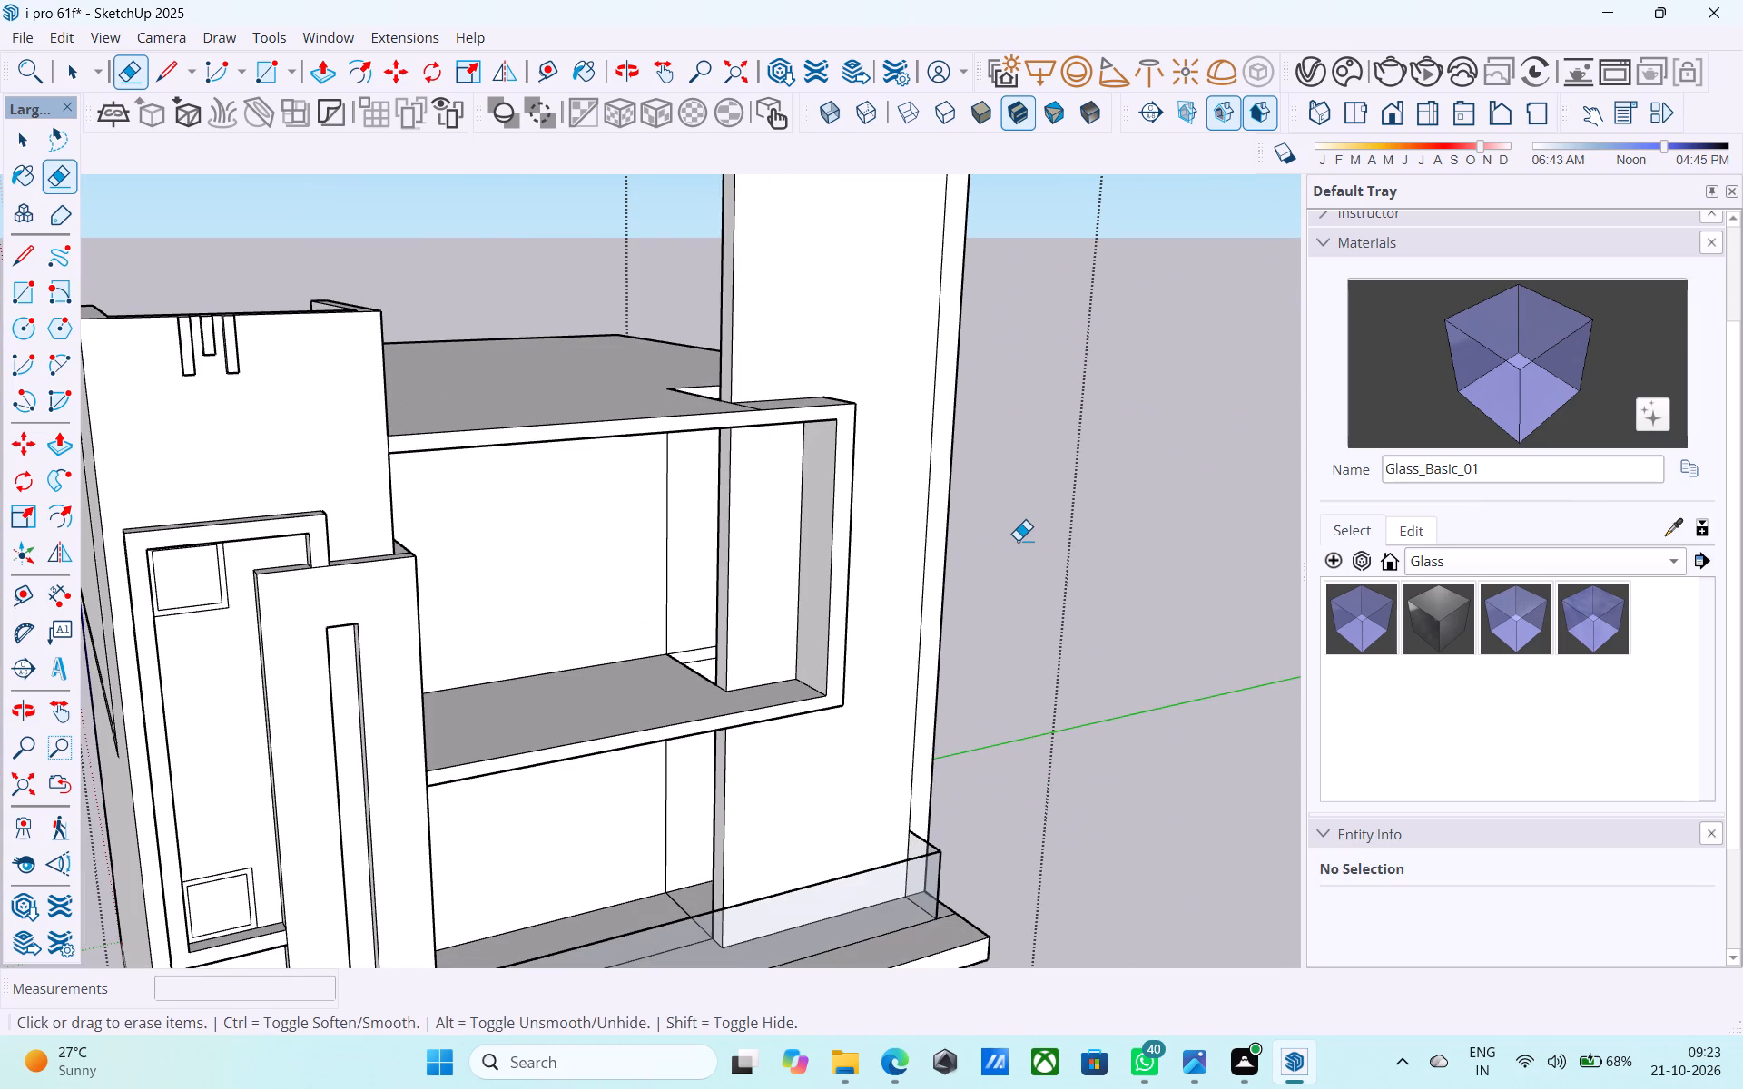
scroll(1018, 540, "down", 4)
middle_click_drag(969, 672, 694, 460)
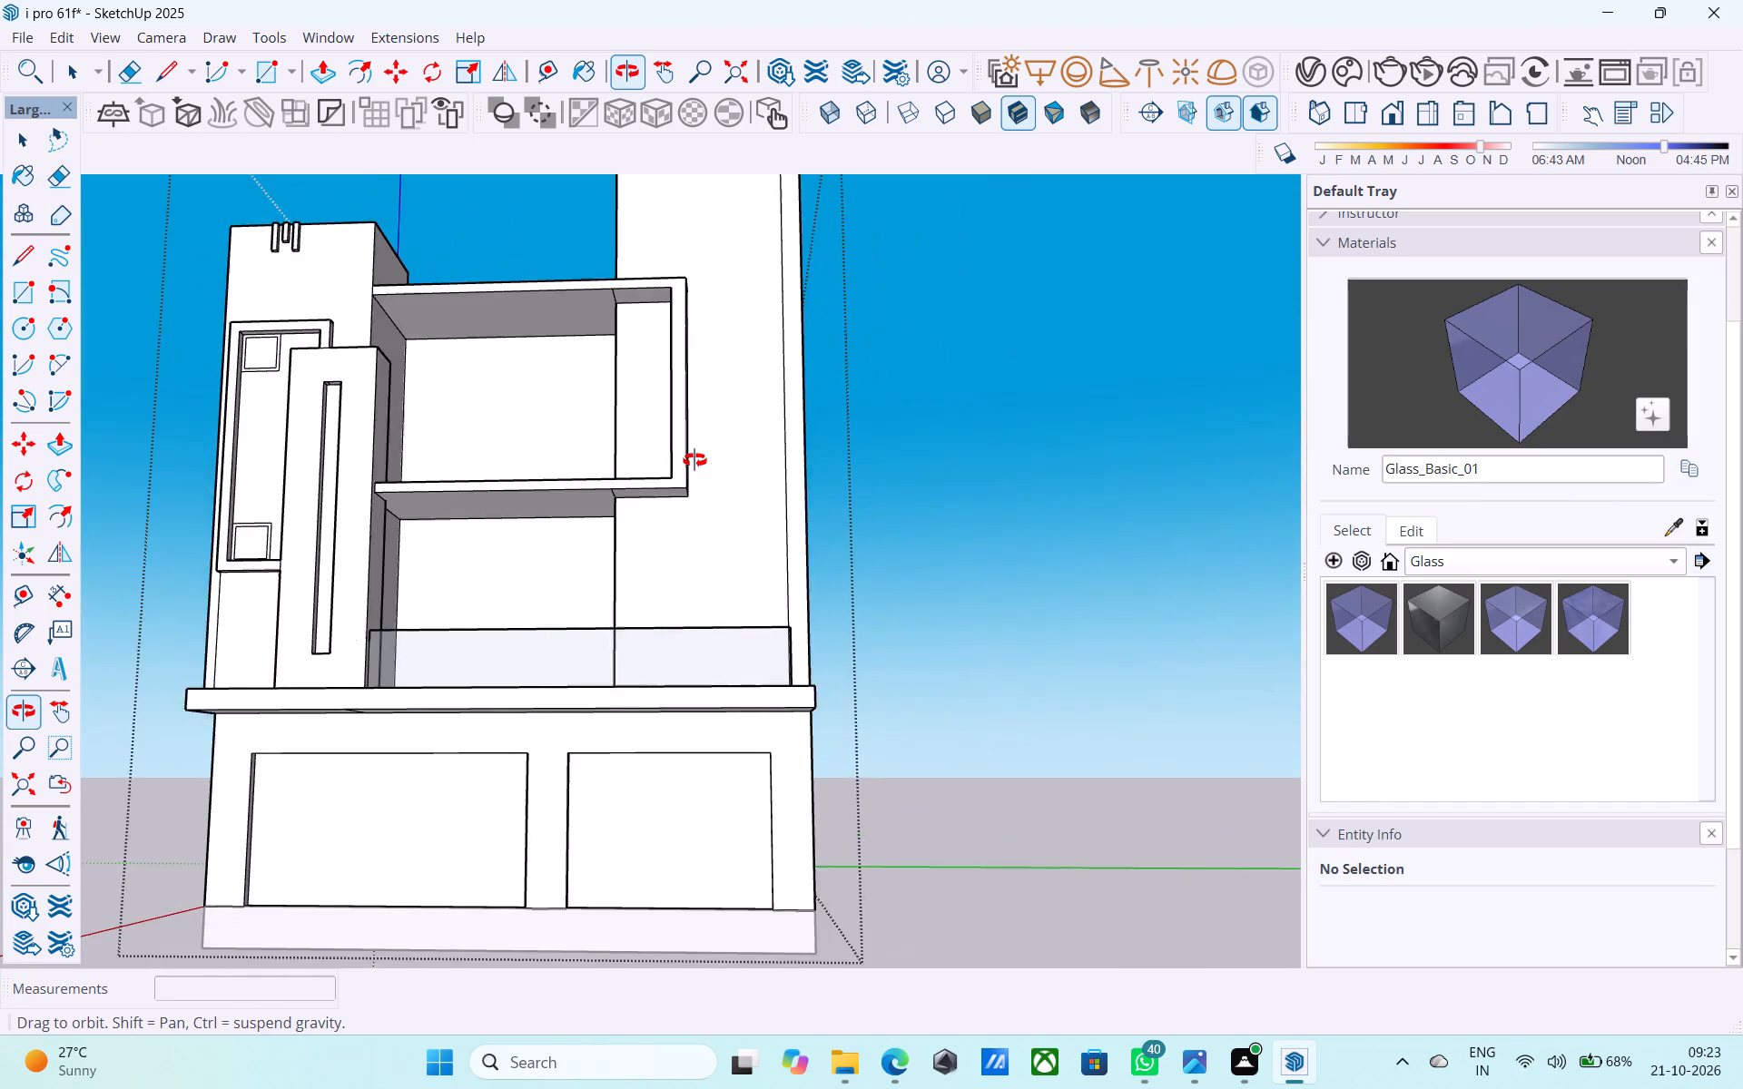
middle_click_drag(694, 460, 784, 535)
scroll(673, 303, "up", 4)
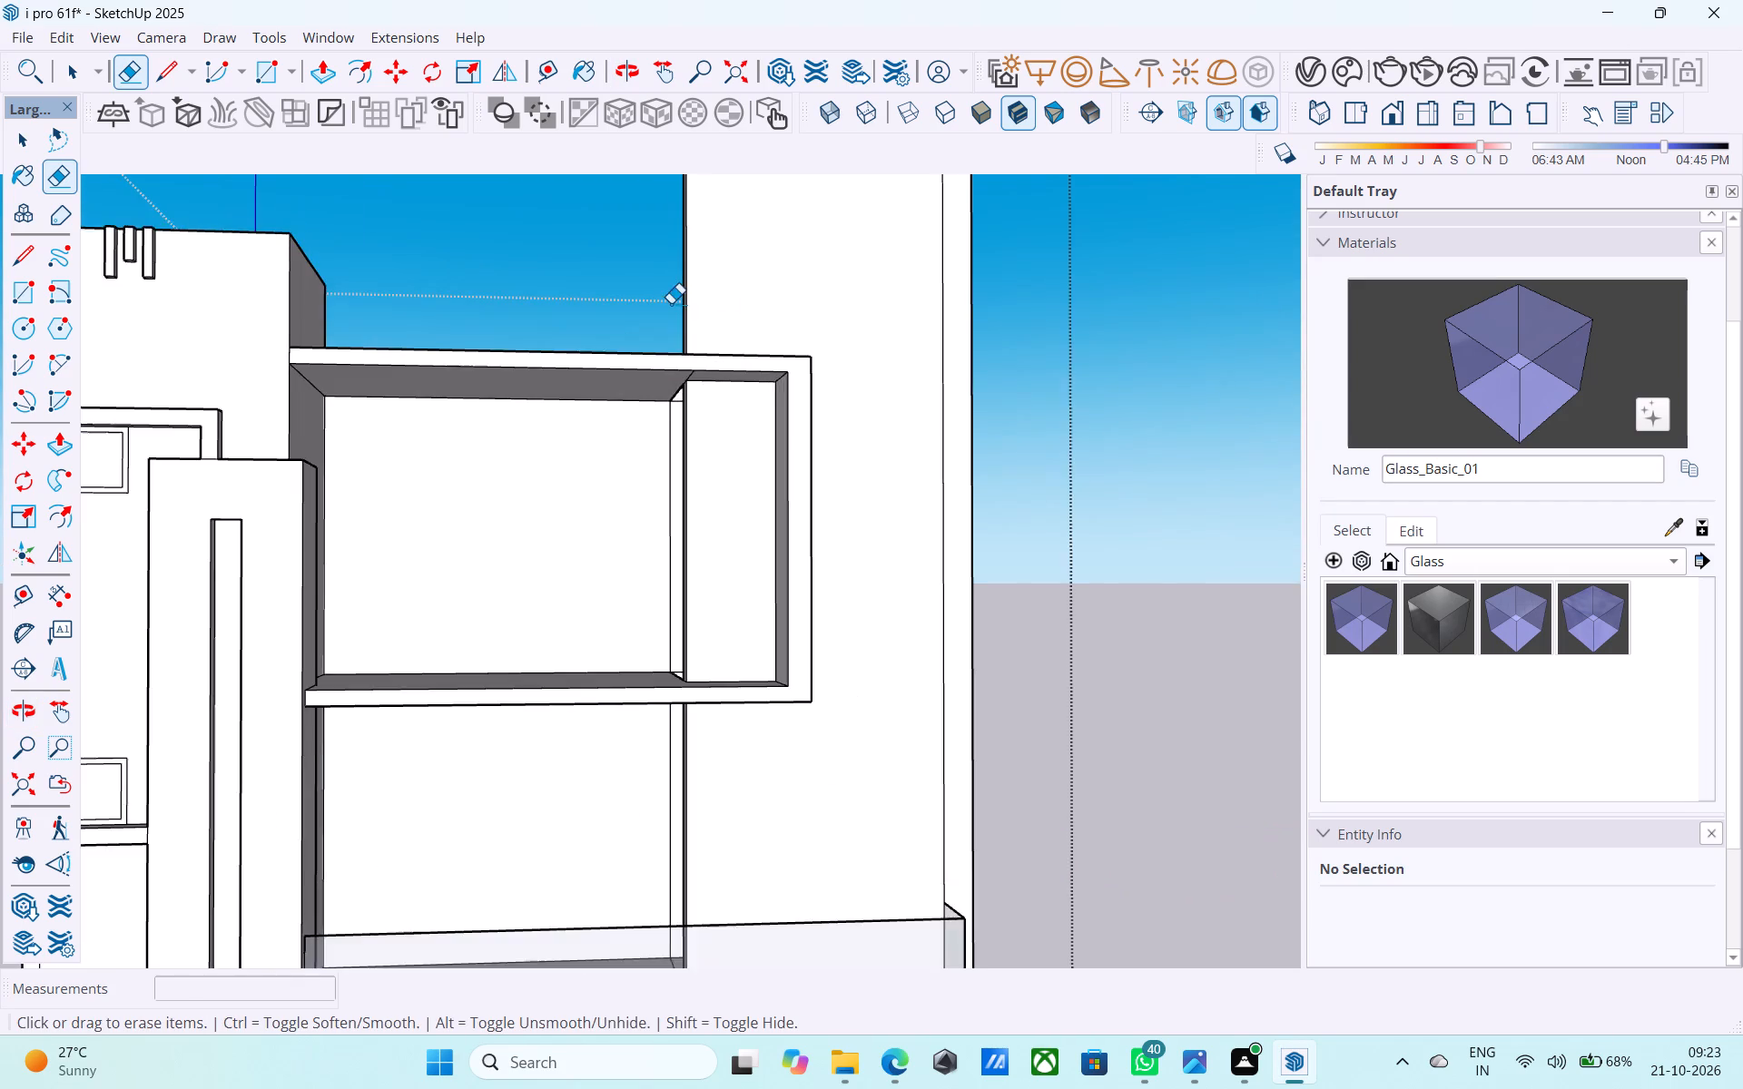
scroll(671, 304, "up", 1)
middle_click_drag(671, 303, 649, 231)
key("e")
middle_click_drag(646, 231, 677, 380)
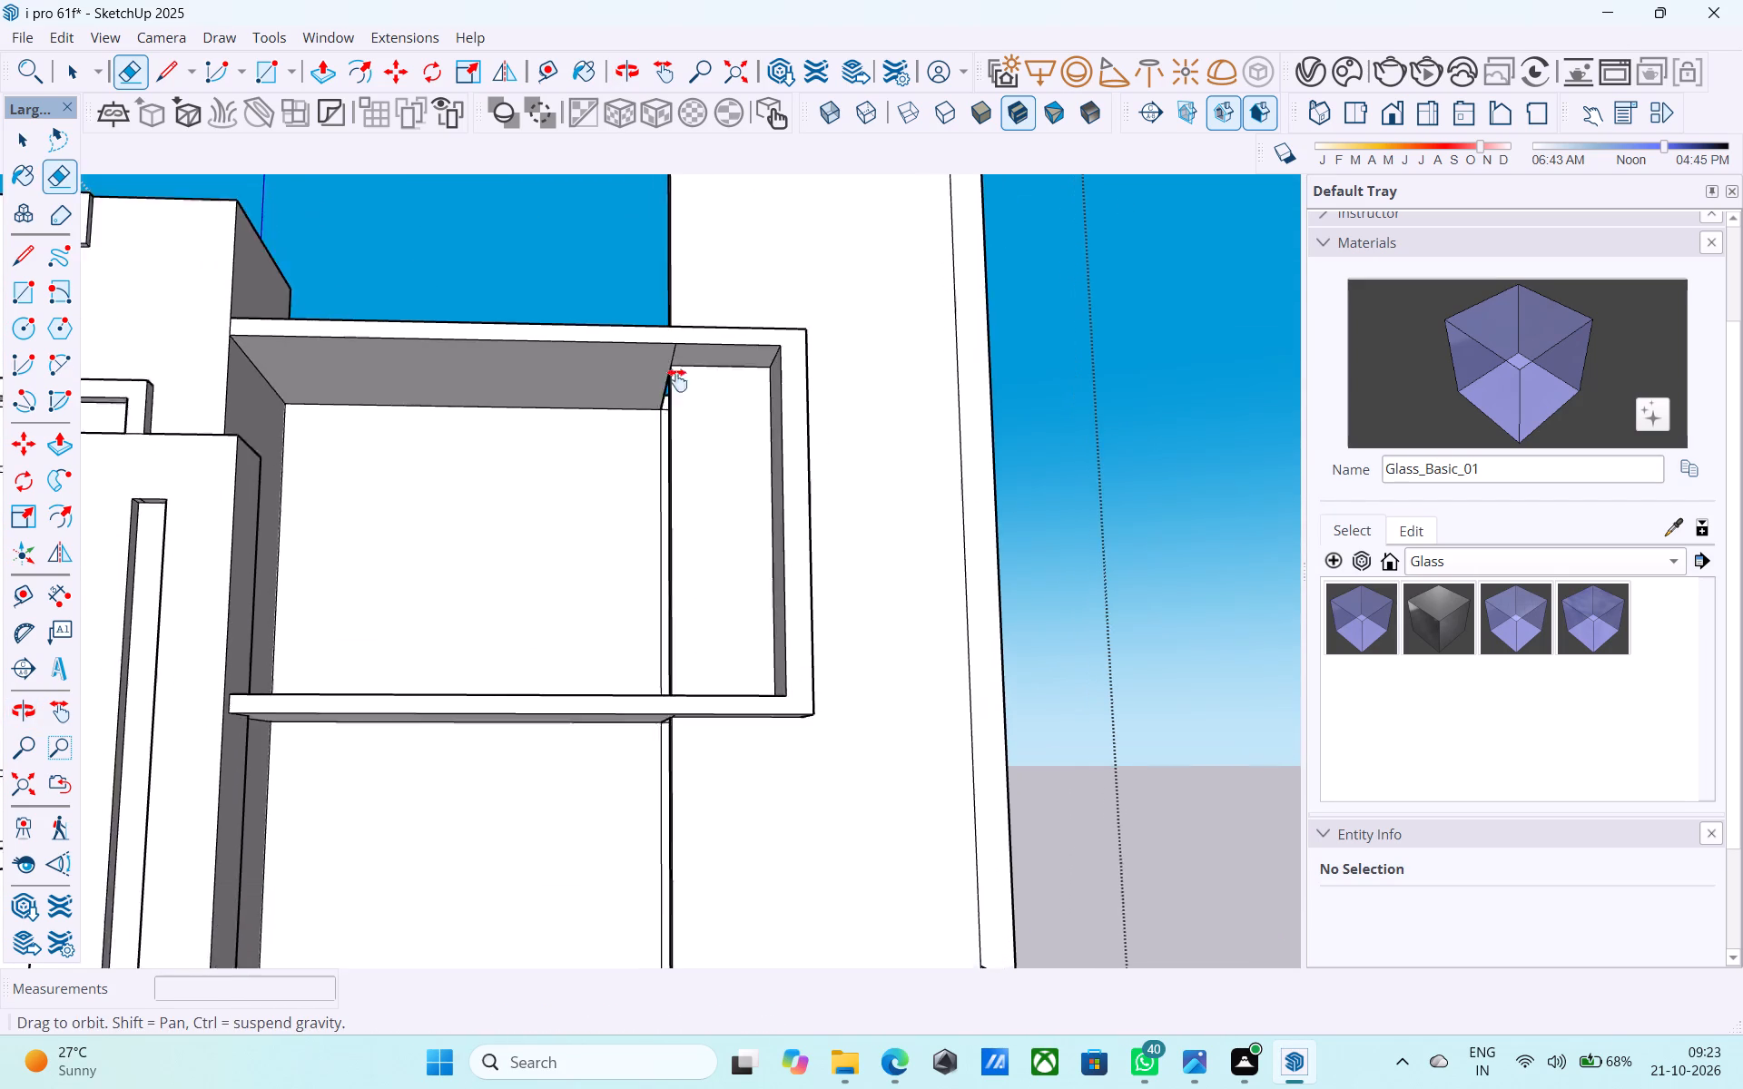
middle_click_drag(677, 380, 677, 275)
scroll(682, 247, "up", 5)
scroll(678, 240, "down", 9)
scroll(672, 265, "up", 4)
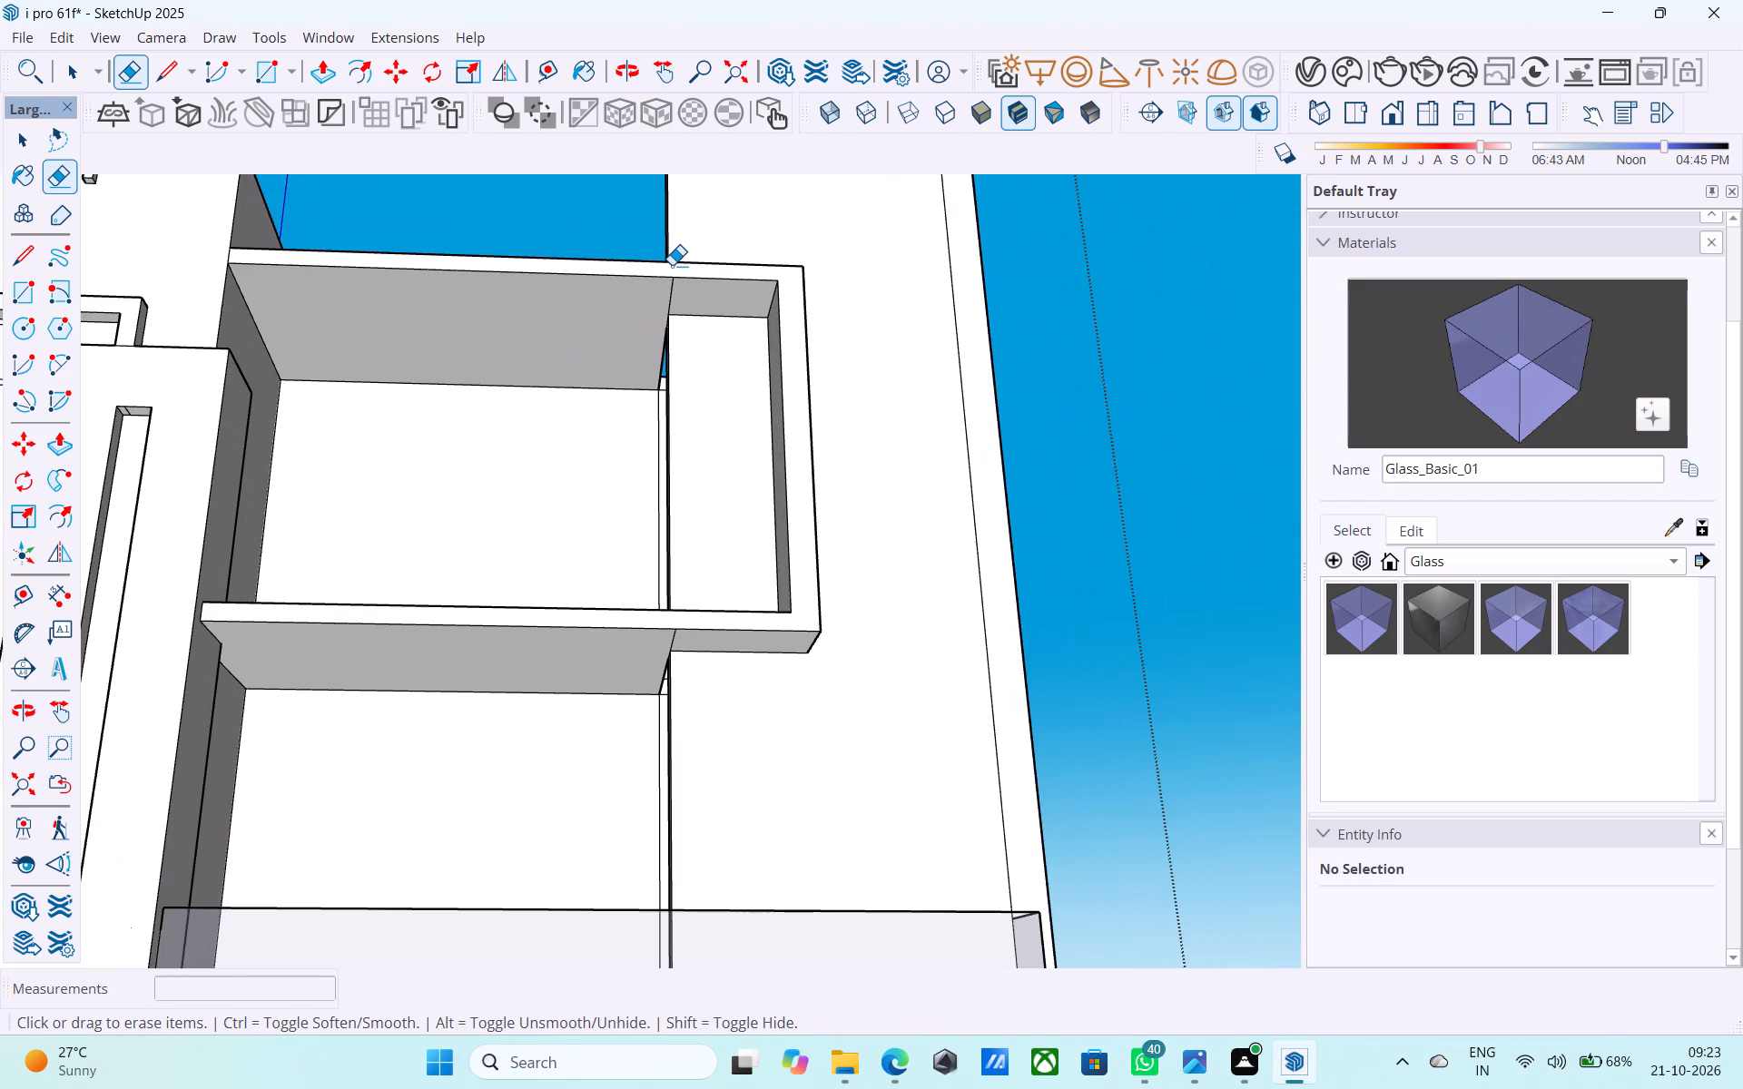
scroll(675, 265, "up", 1)
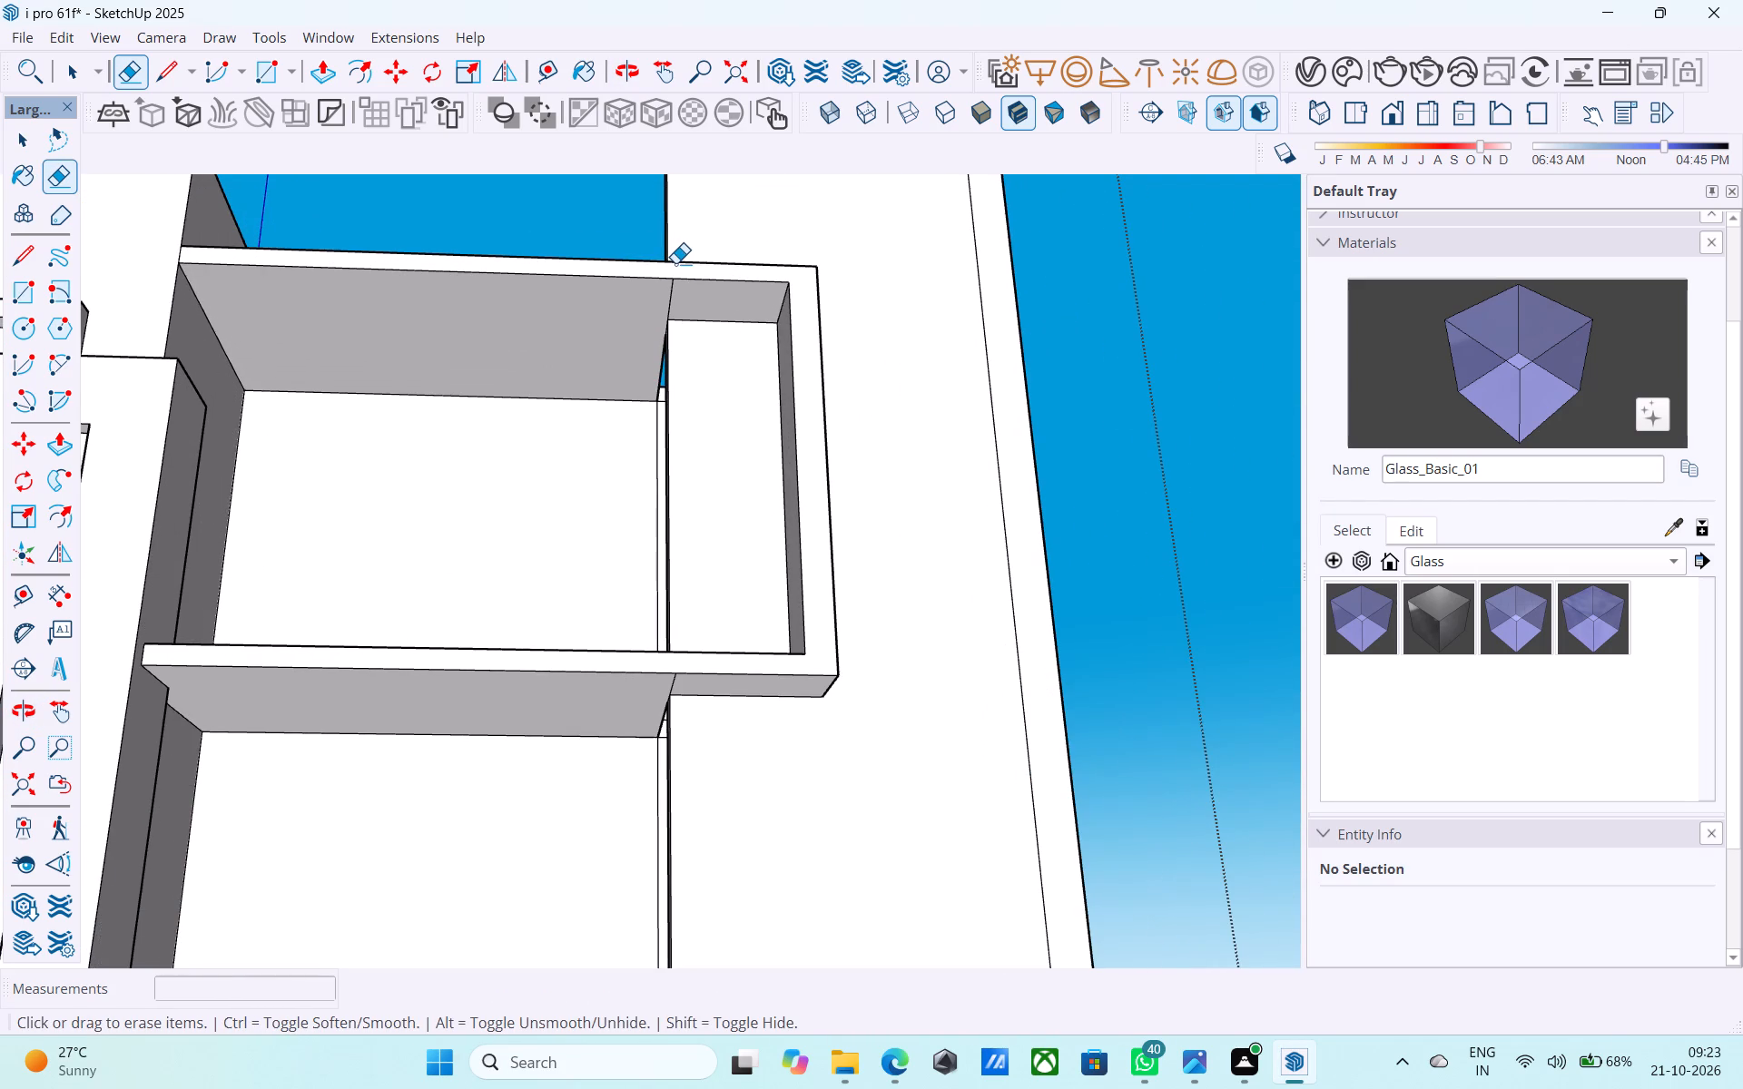
scroll(675, 263, "up", 1)
middle_click(679, 279)
scroll(672, 274, "up", 4)
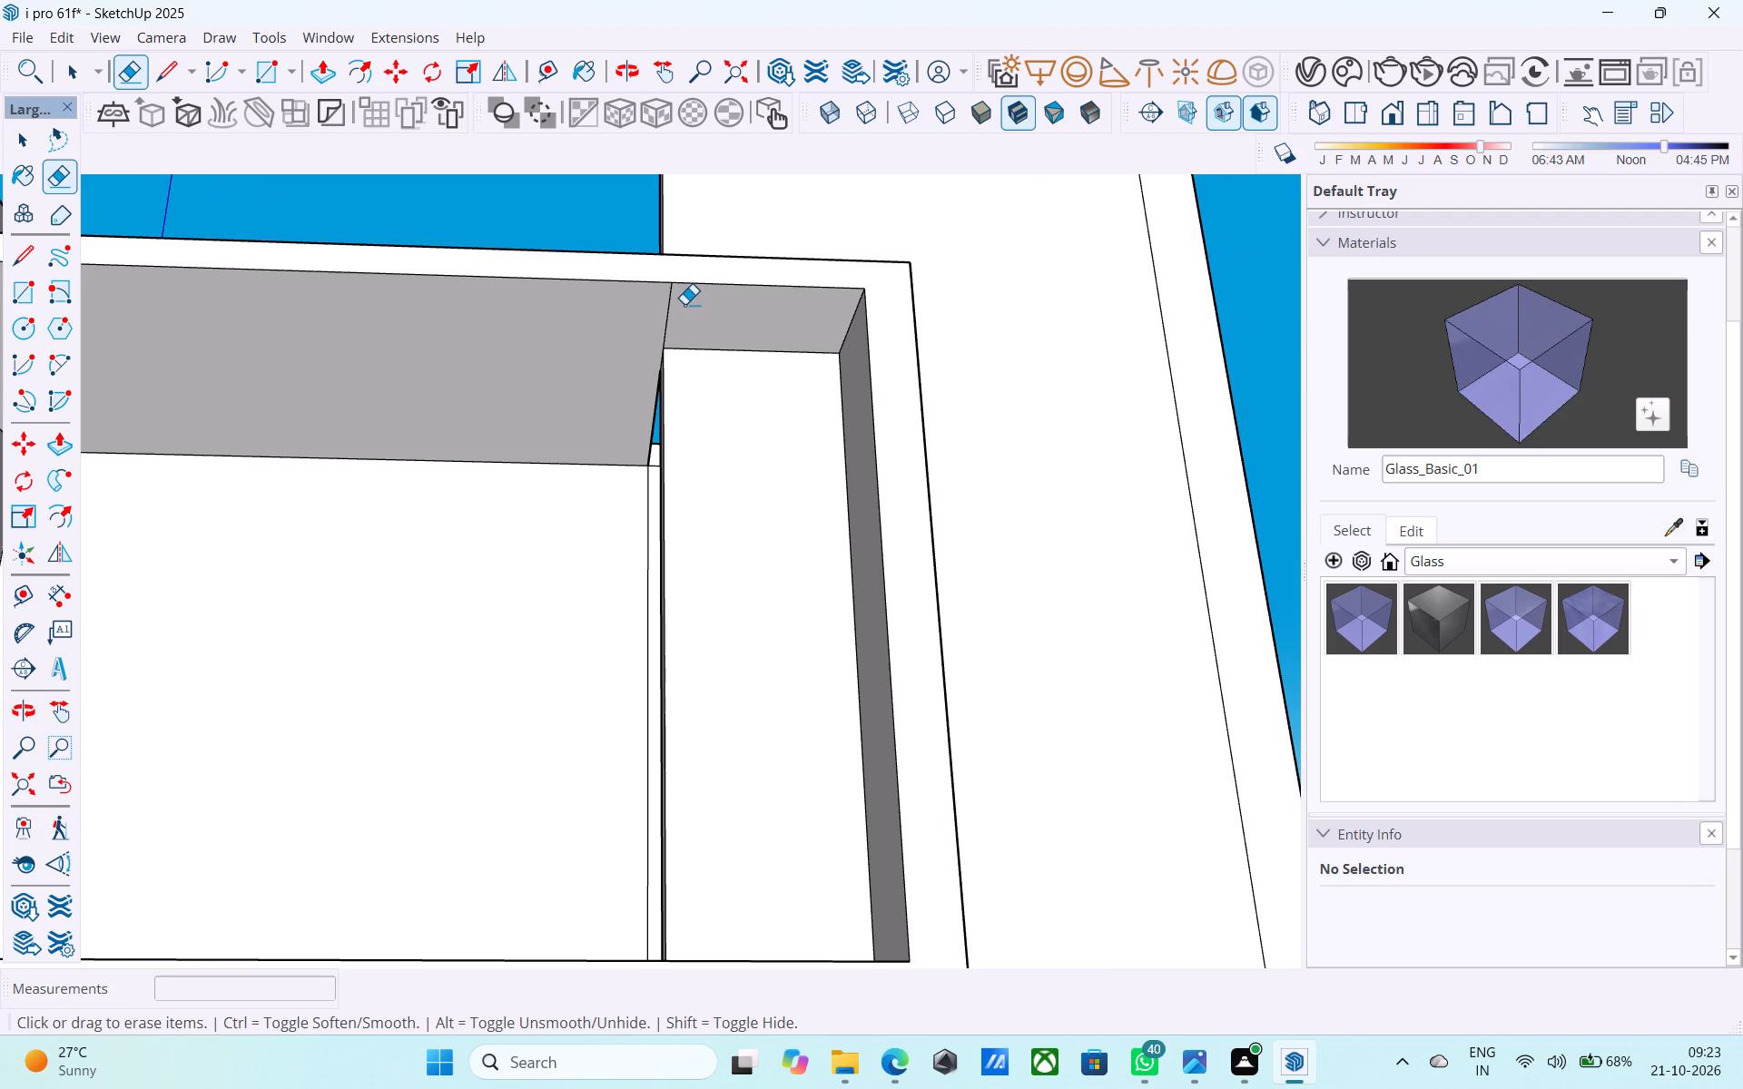
left_click_drag(684, 304, 659, 309)
Check the band's inner corner against the tall wall and save the model.
middle_click_drag(661, 313, 814, 492)
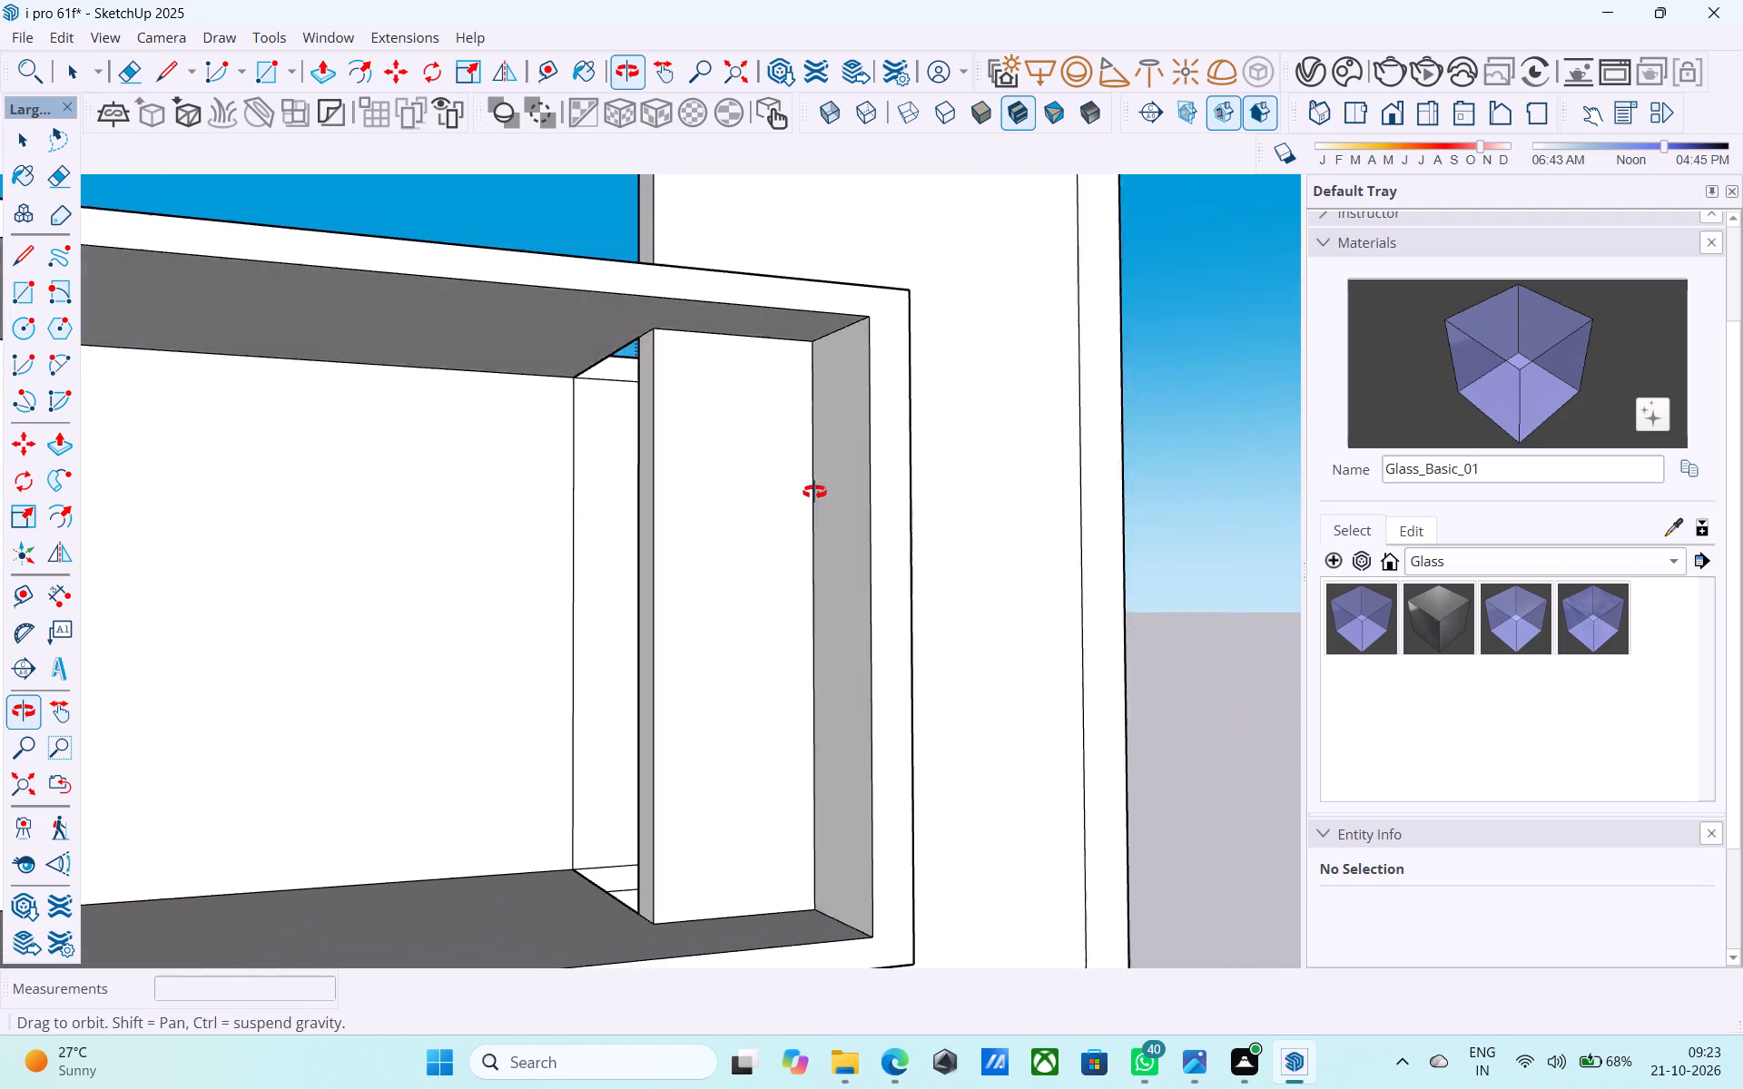
middle_click_drag(814, 492, 821, 546)
scroll(821, 546, "up", 1)
scroll(818, 537, "down", 10)
middle_click_drag(780, 540, 567, 549)
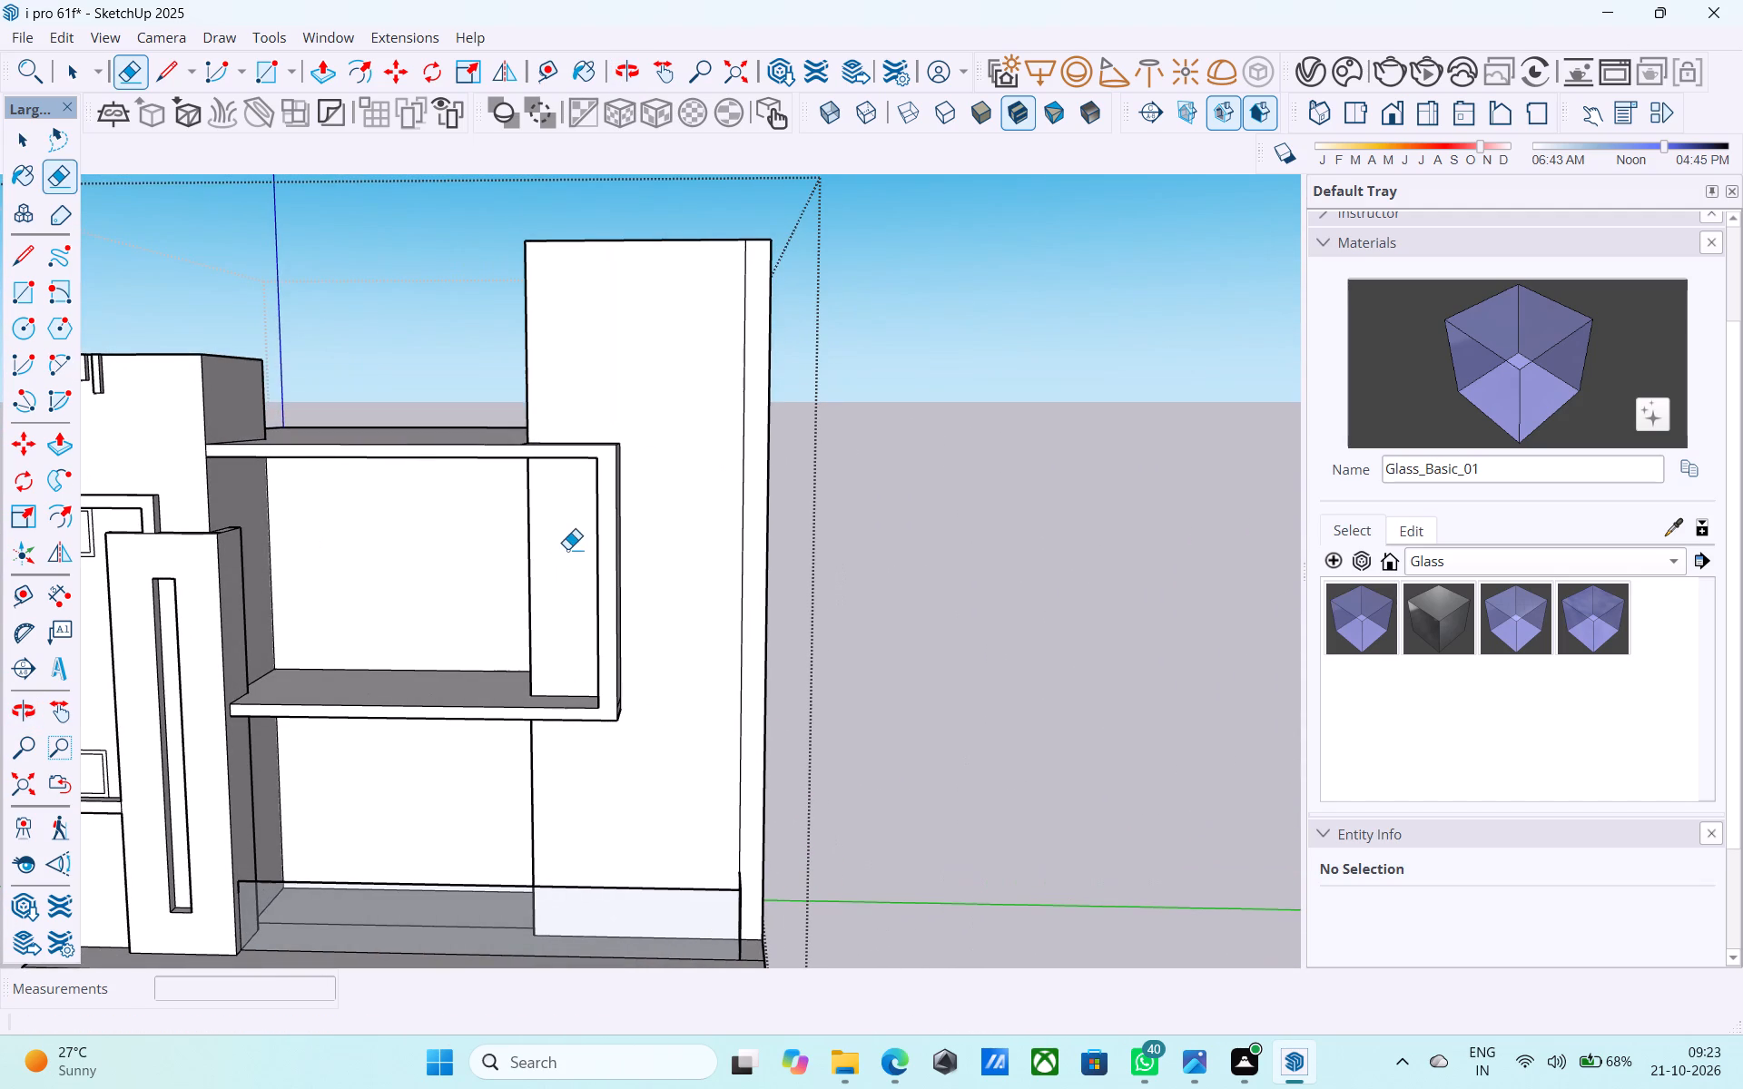
key("ctrl+s")
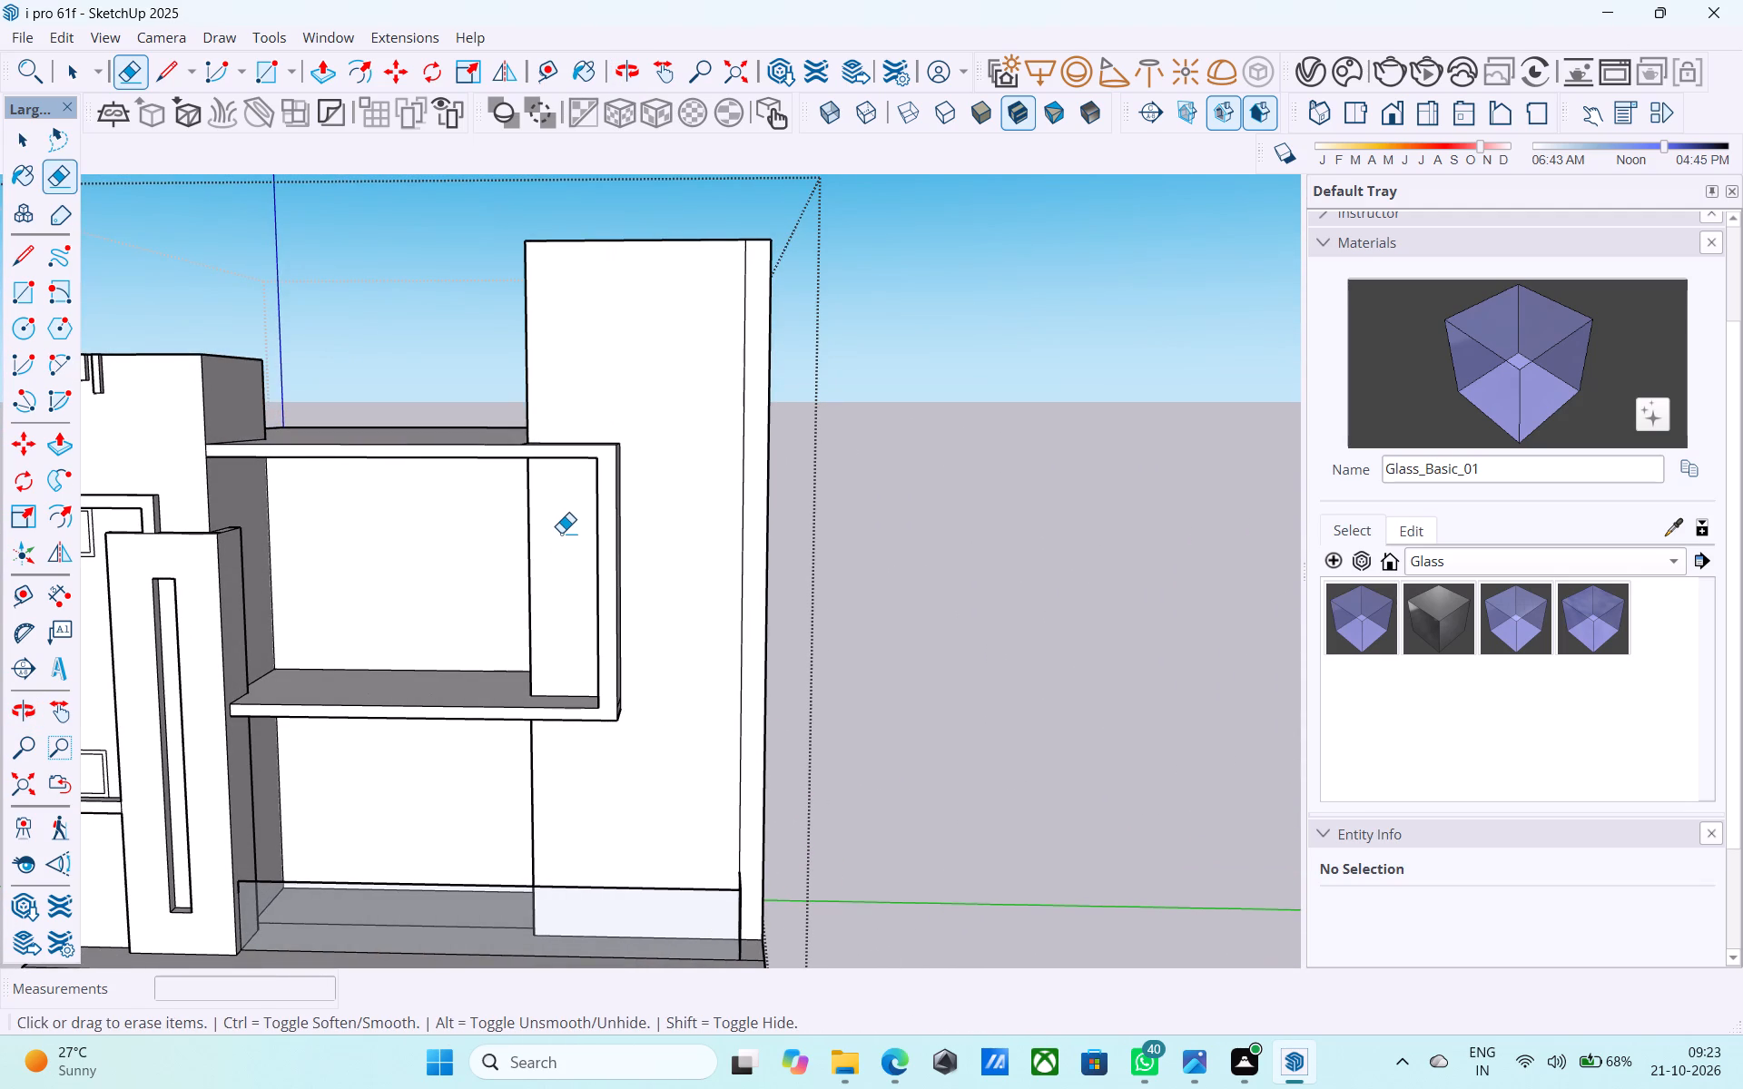
Examine the roof slab, the projecting band and the open back of the front tower from above and from the side.
scroll(623, 468, "down", 7)
middle_click_drag(594, 599, 579, 648)
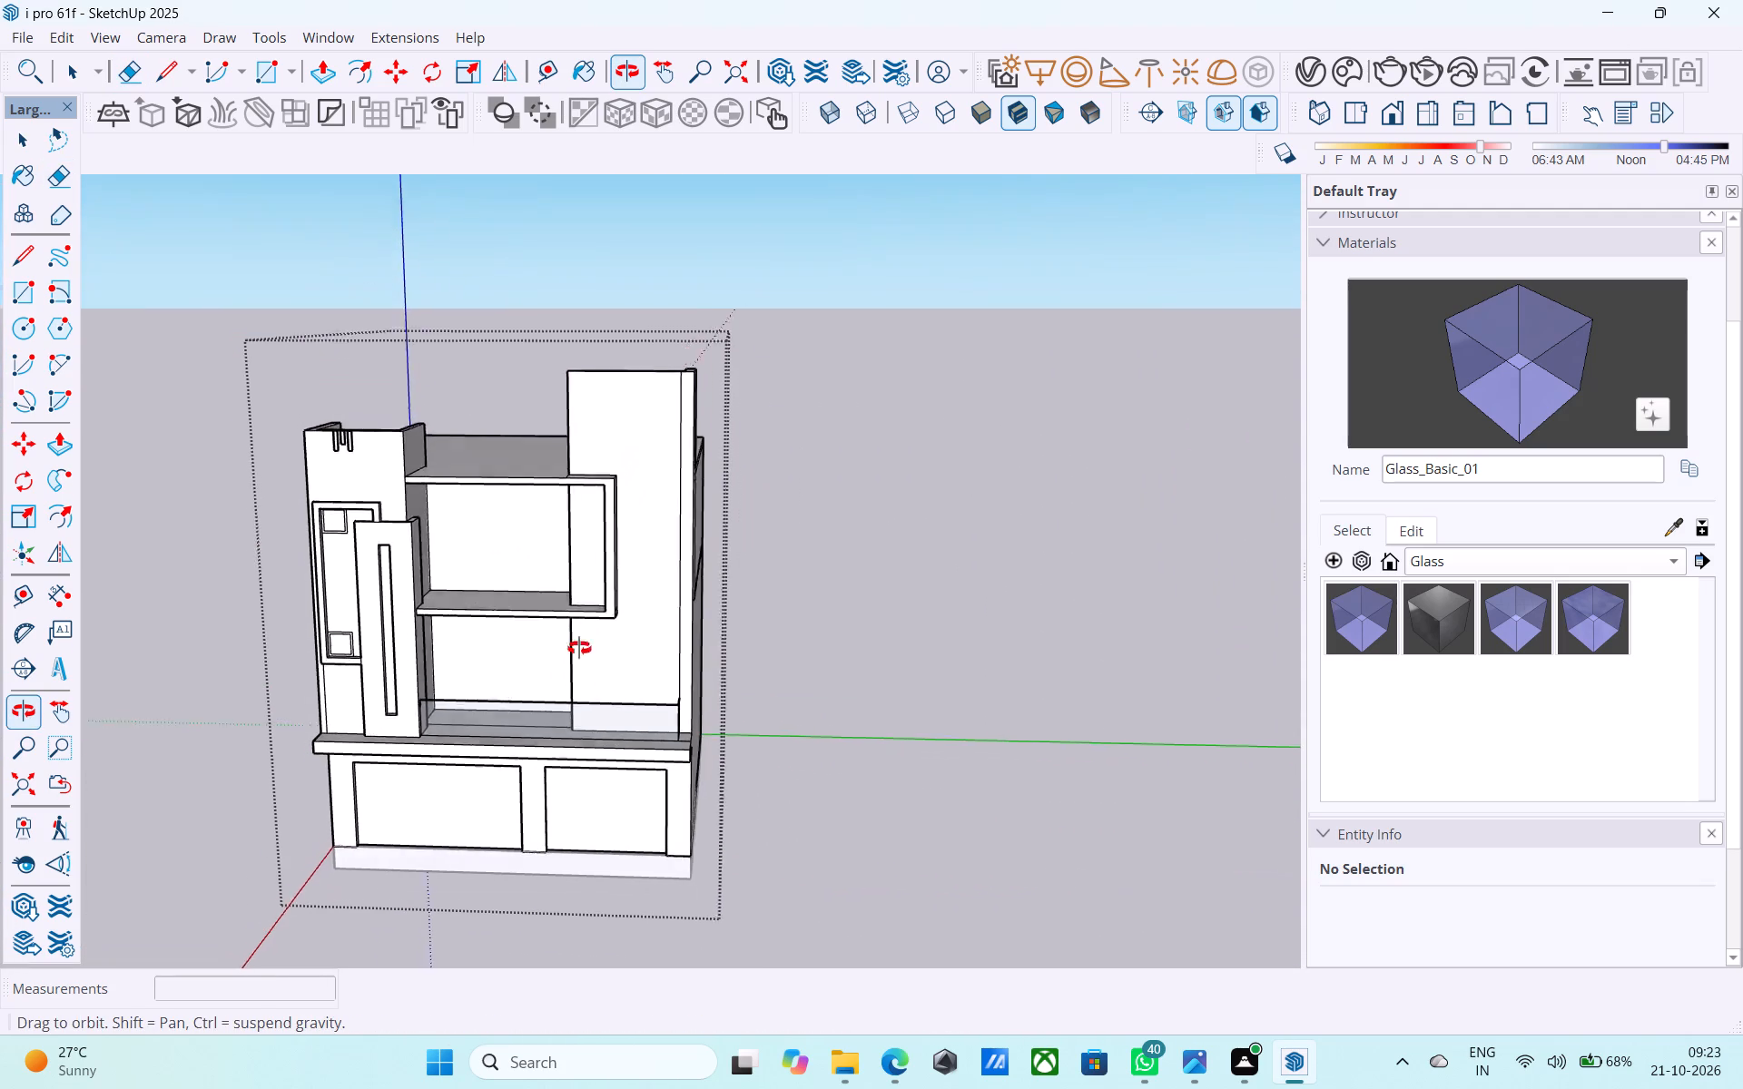
middle_click_drag(579, 648, 561, 688)
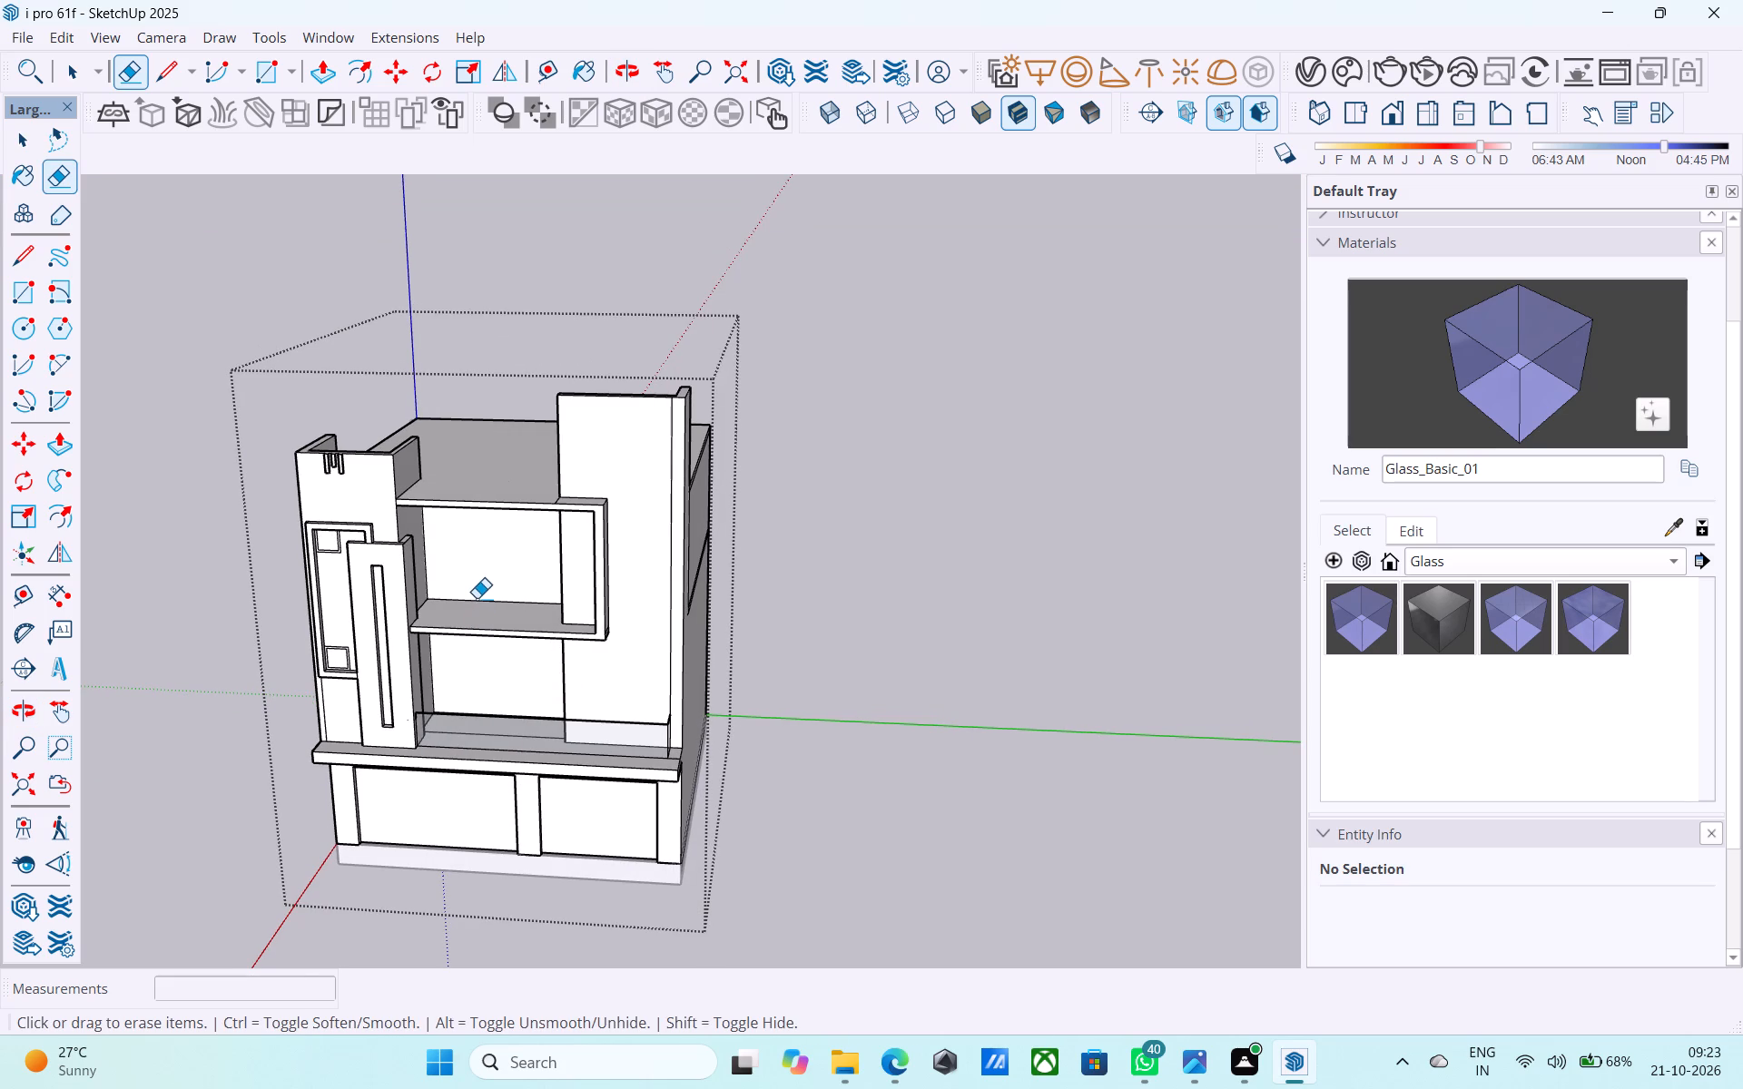
middle_click_drag(458, 702, 469, 903)
middle_click_drag(466, 641, 495, 774)
scroll(469, 712, "up", 7)
middle_click_drag(419, 653, 216, 594)
scroll(207, 591, "up", 4)
scroll(145, 468, "up", 1)
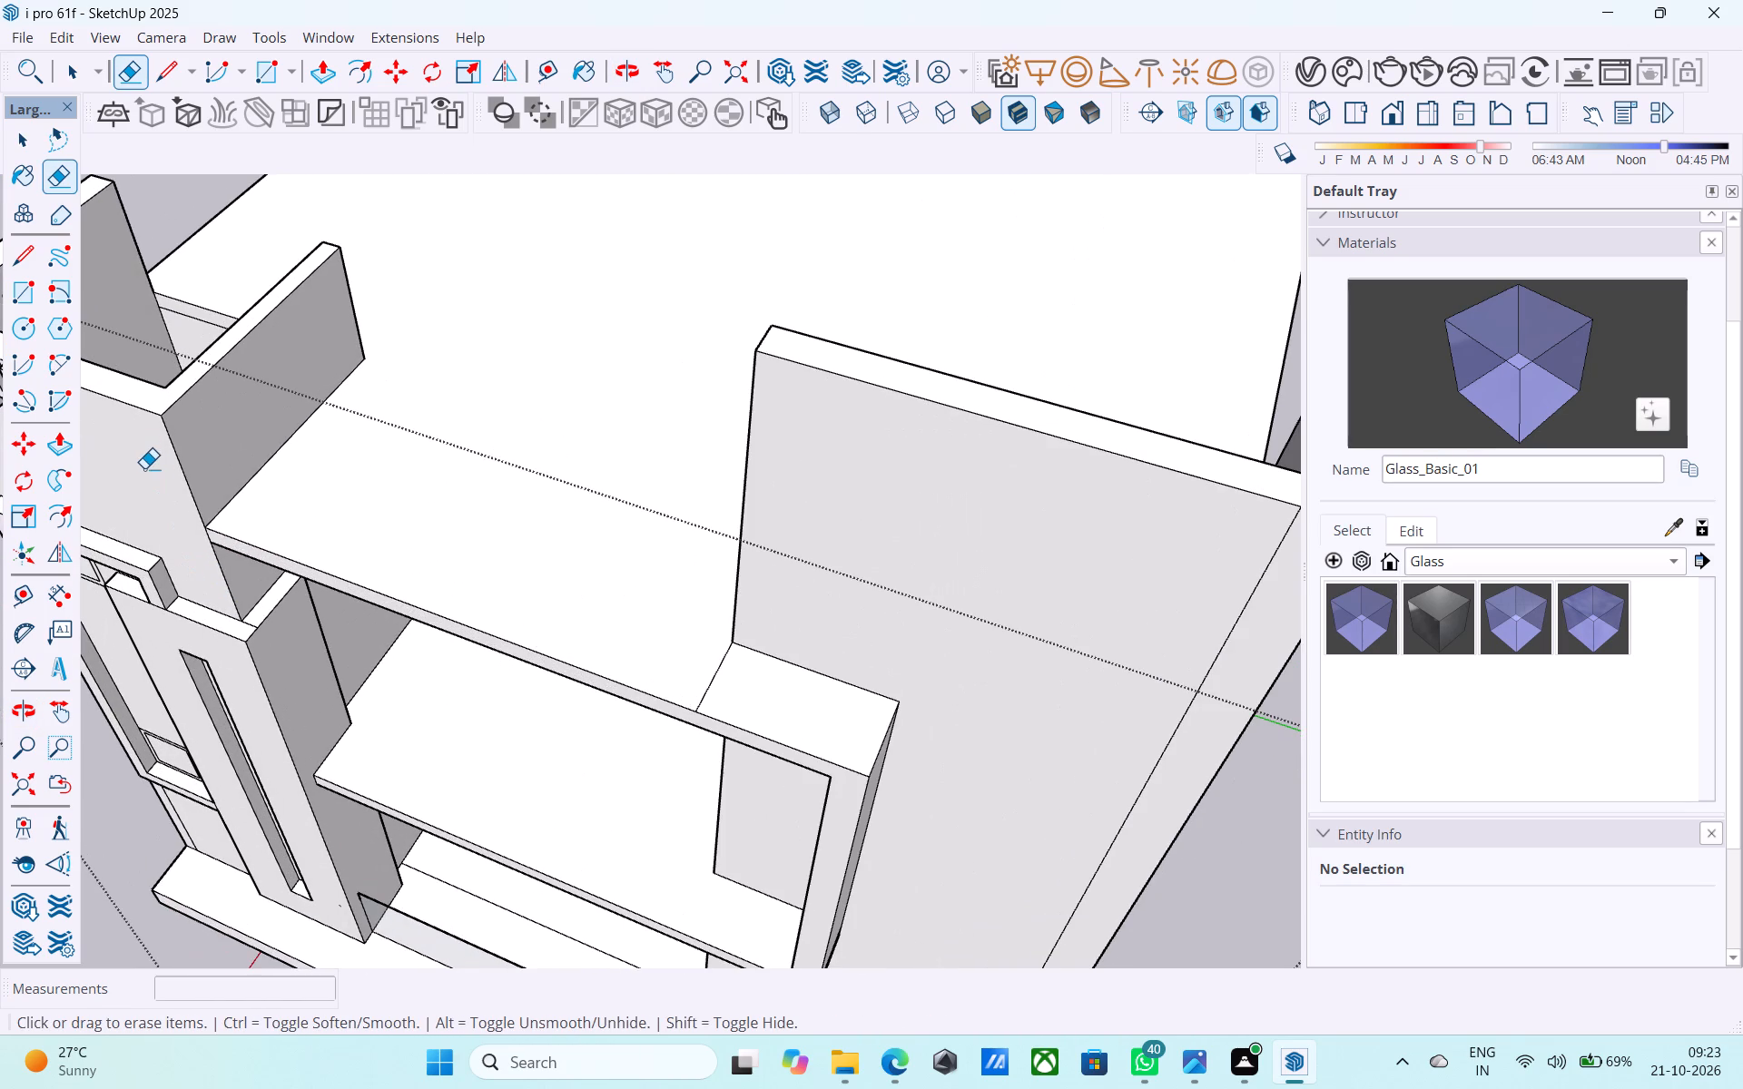
middle_click(591, 520)
scroll(567, 541, "down", 1)
scroll(273, 581, "down", 6)
middle_click_drag(297, 577, 509, 567)
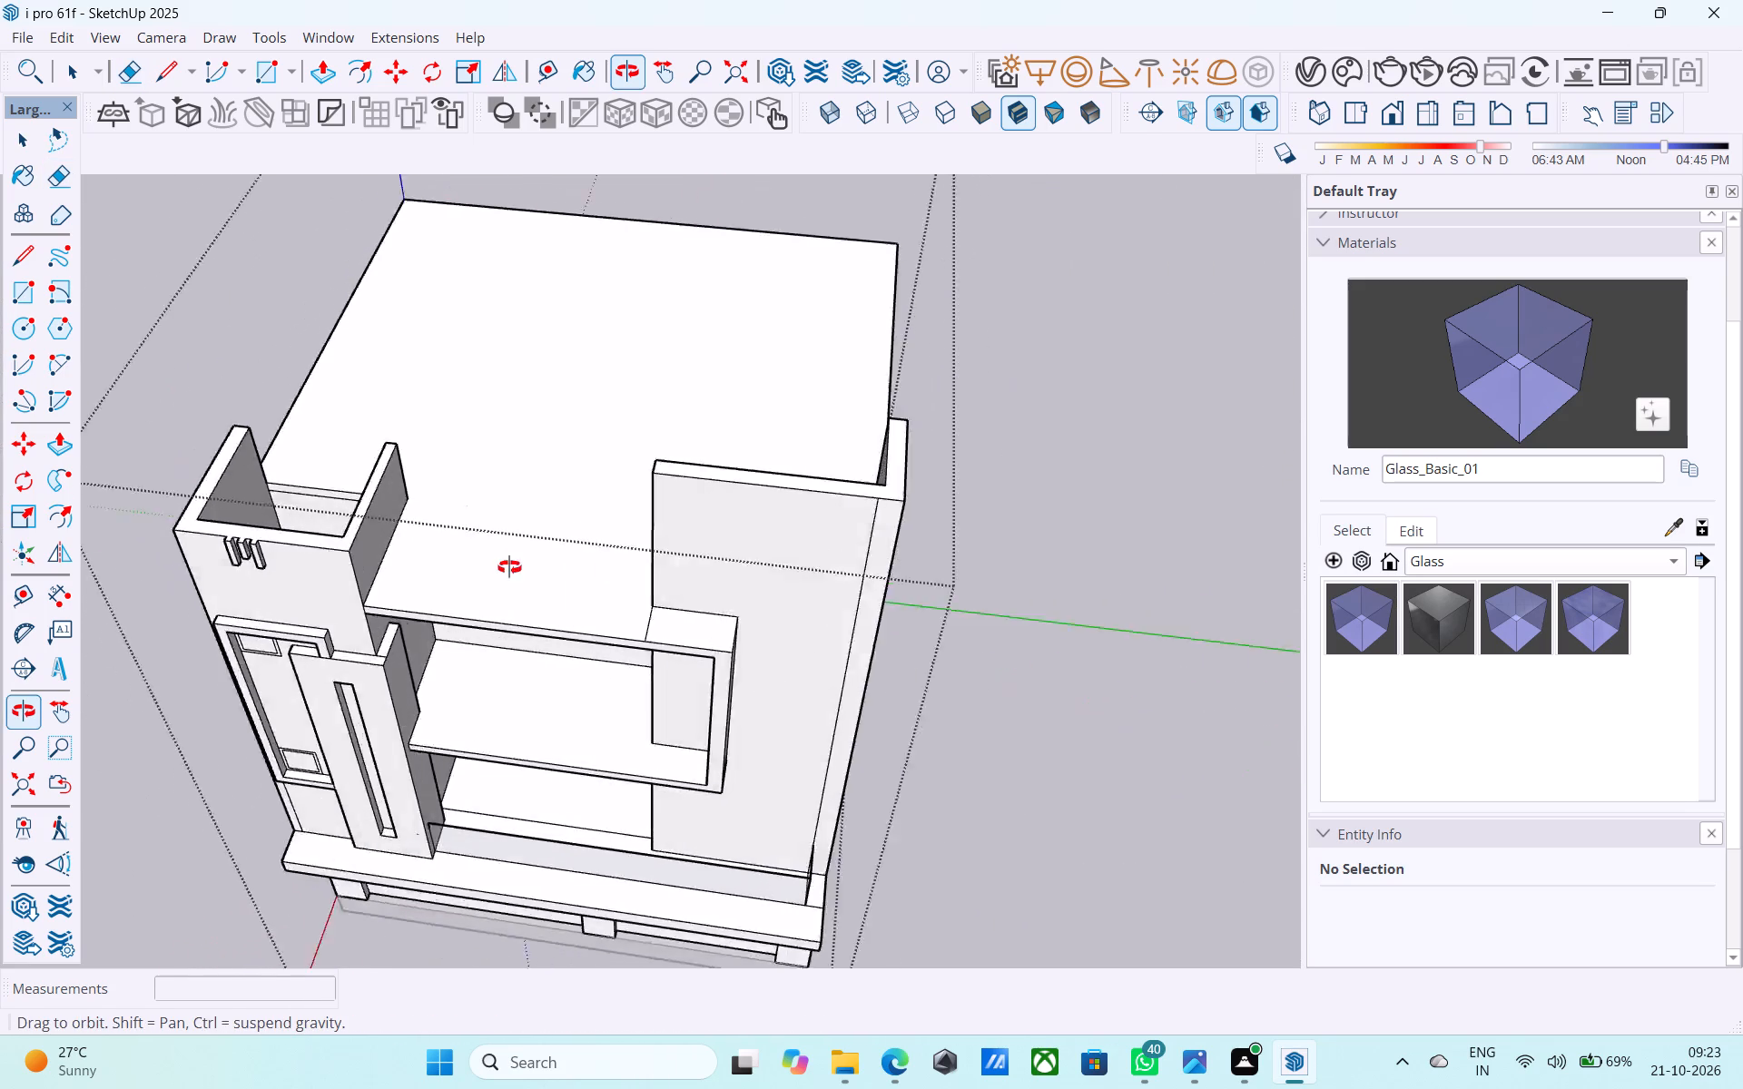
middle_click_drag(509, 567, 999, 477)
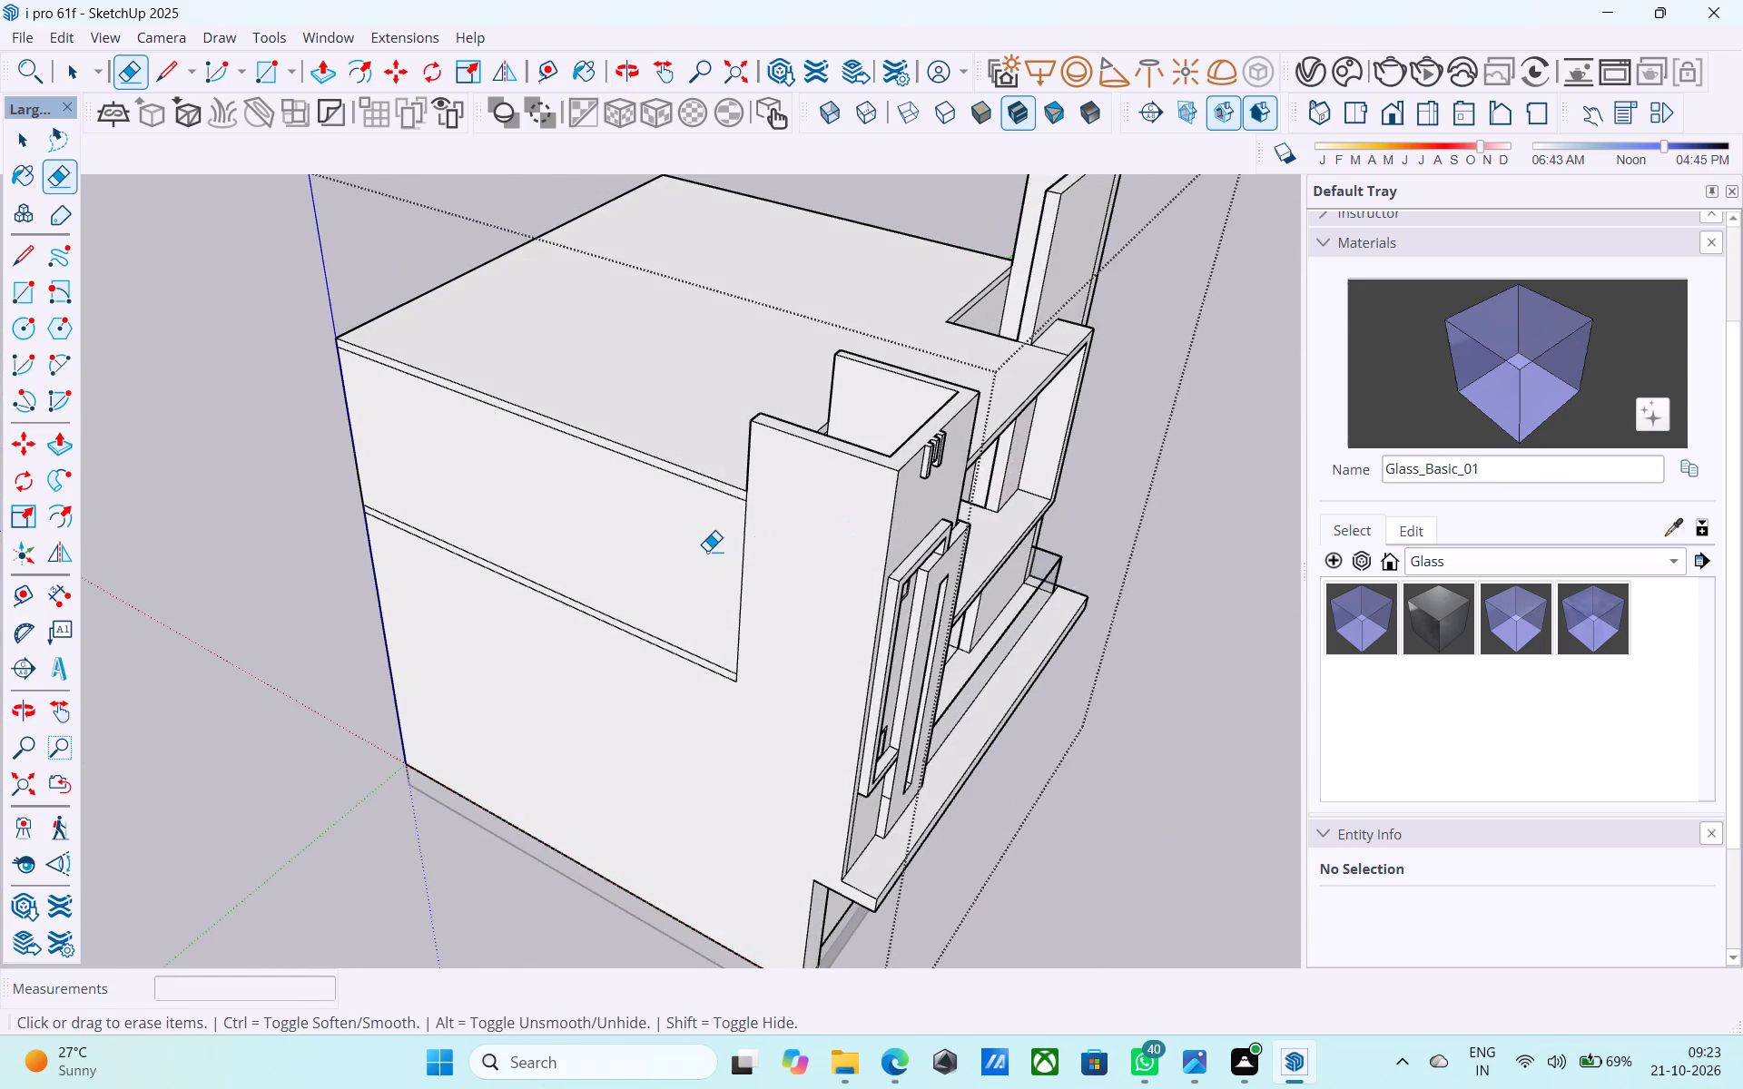
scroll(707, 551, "down", 4)
middle_click_drag(701, 553, 1151, 533)
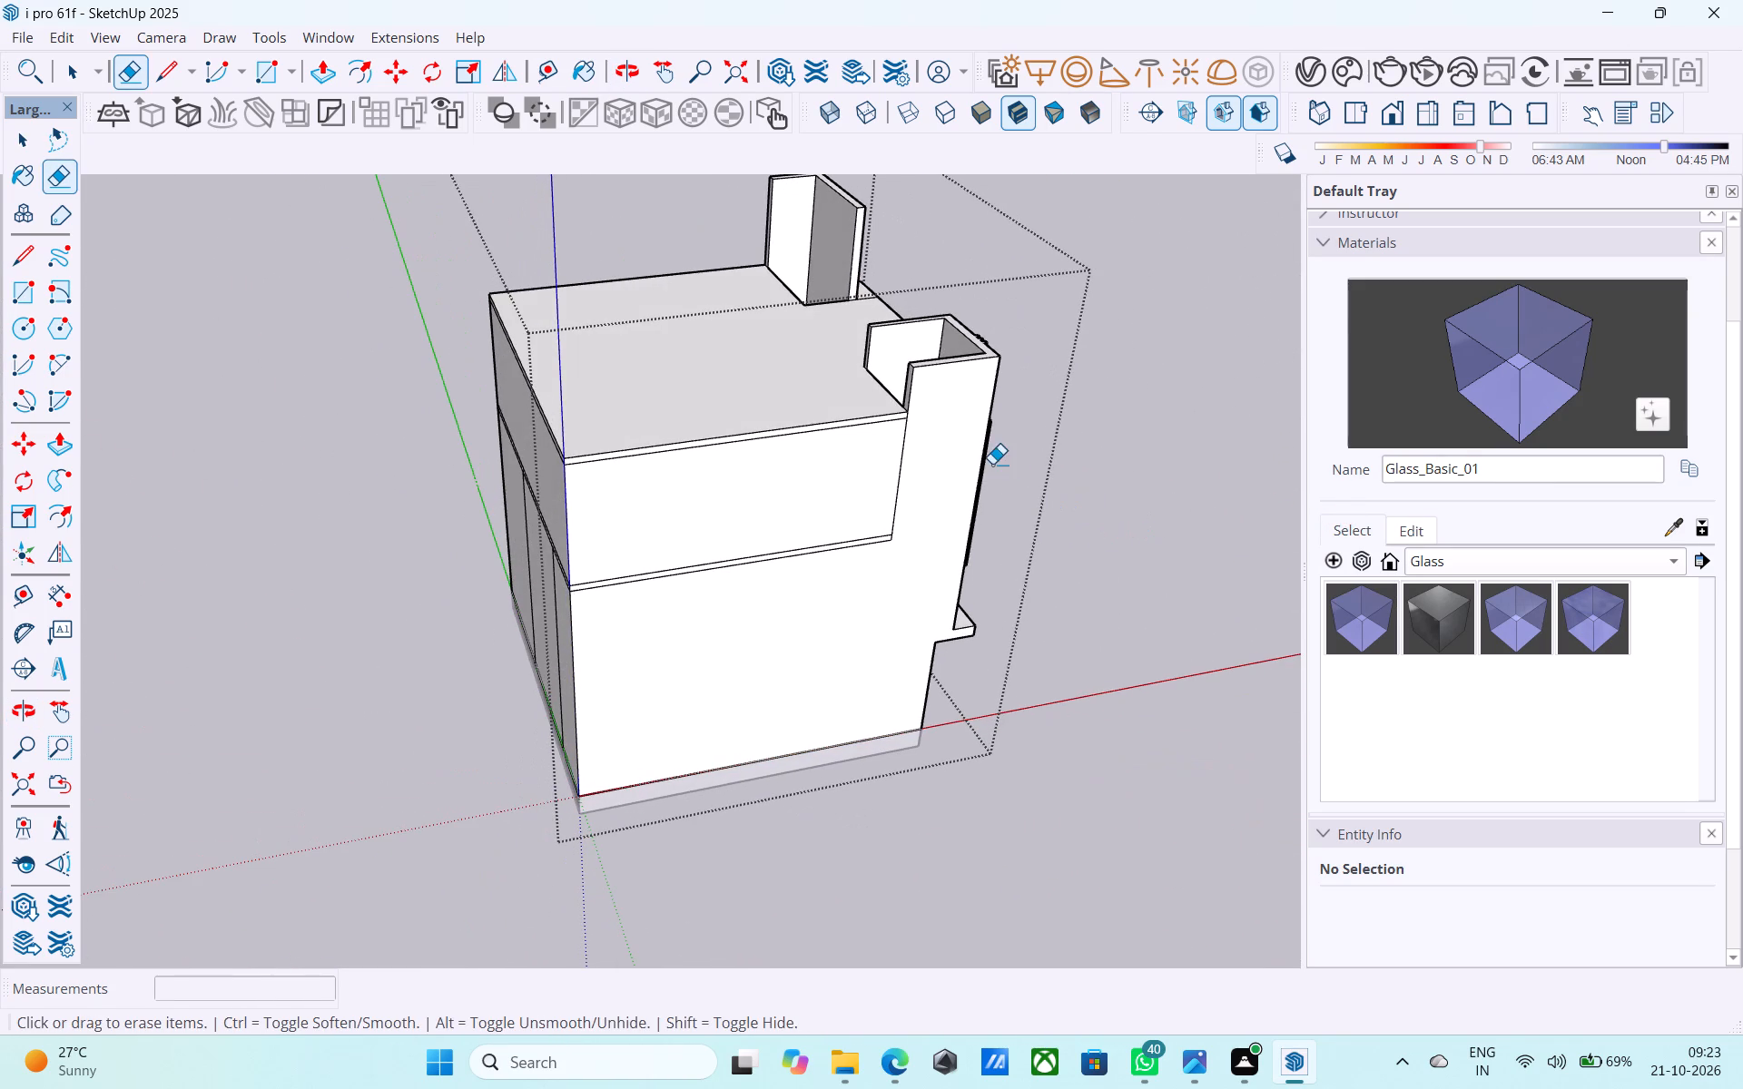
middle_click_drag(992, 464, 971, 464)
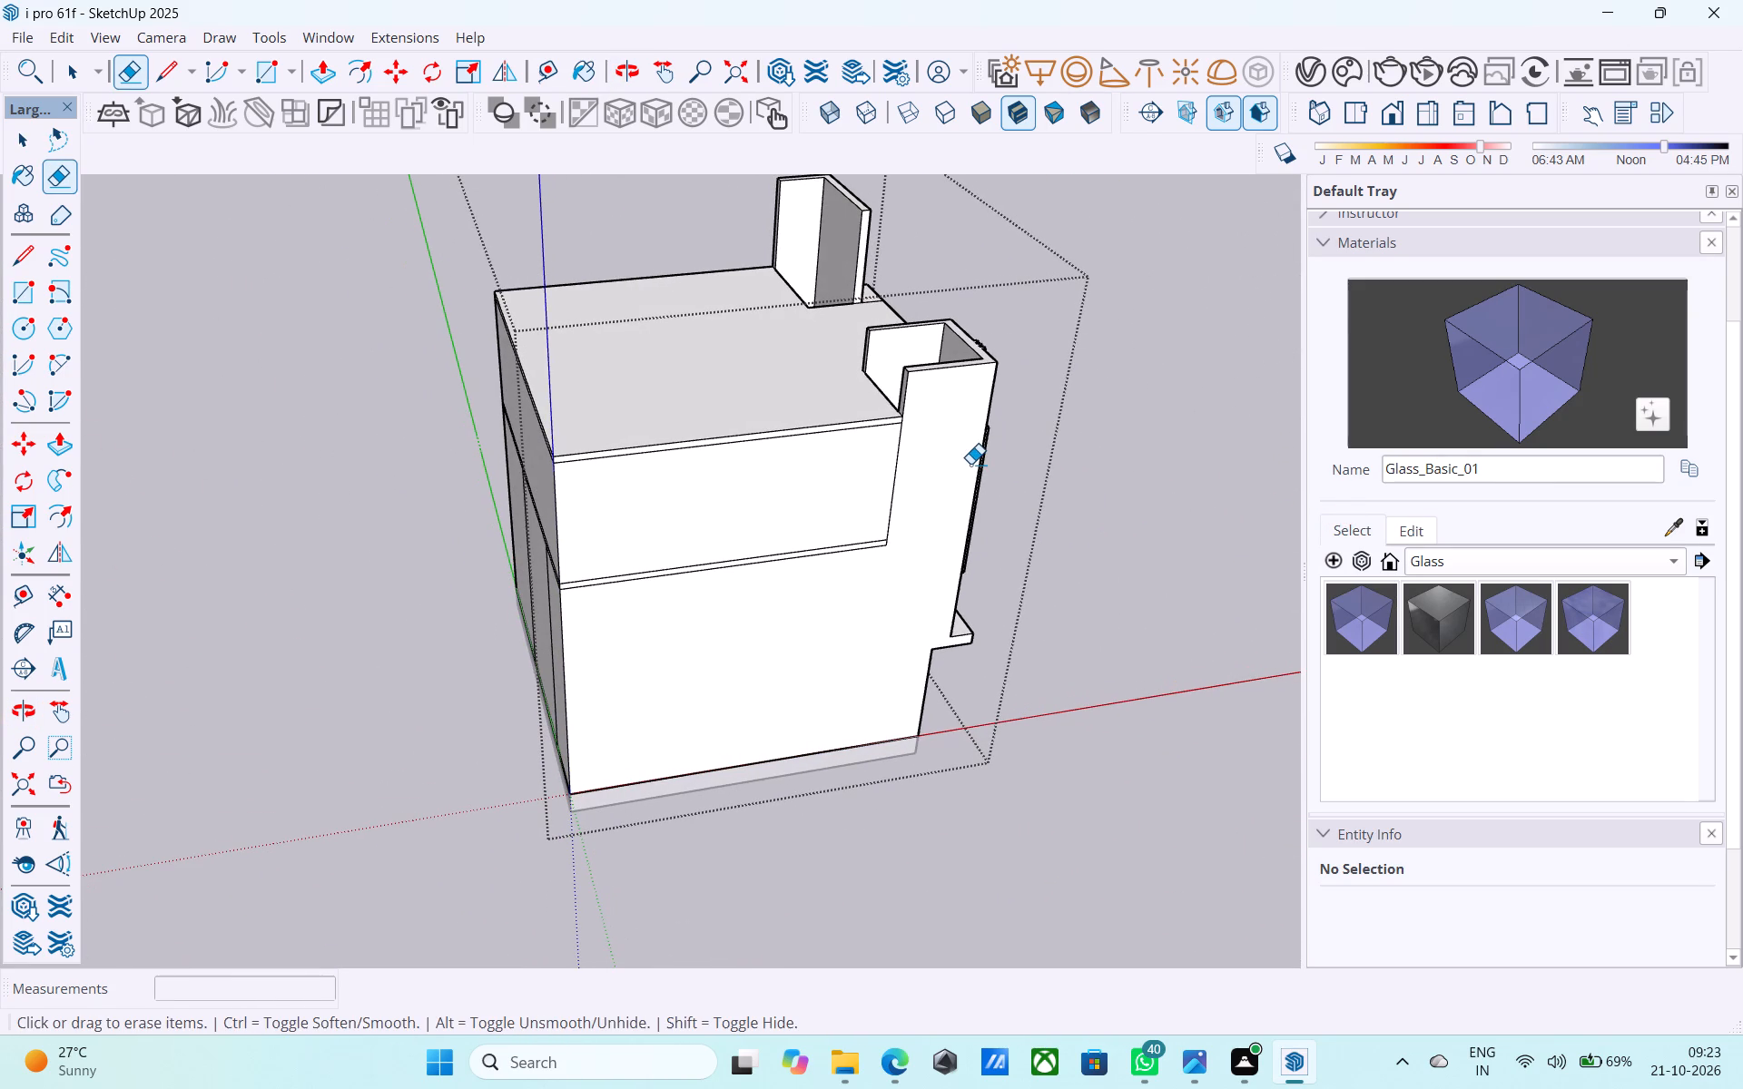
middle_click_drag(943, 439, 884, 445)
scroll(857, 419, "up", 4)
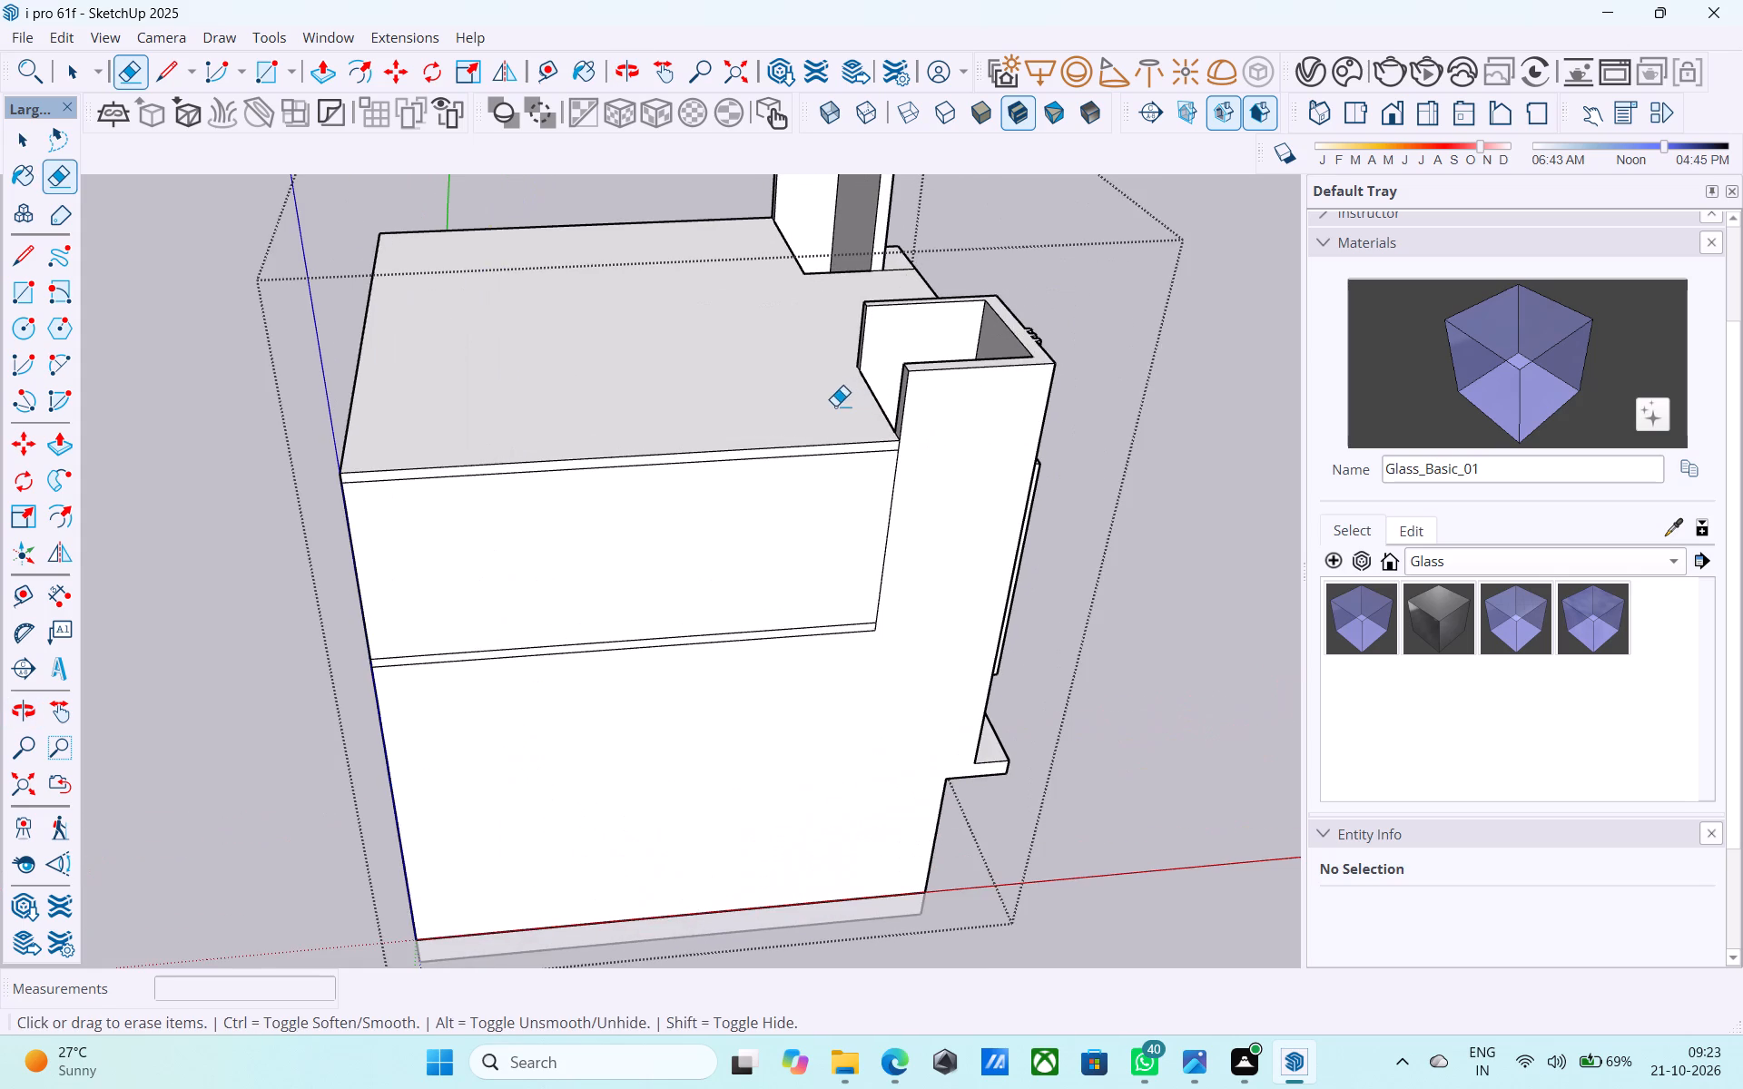
Copy the vertical end edge of the tower's inner side wall 6" along the wall and close the strip's bottom with a line.
key("space")
scroll(834, 402, "up", 2)
scroll(734, 344, "down", 4)
middle_click_drag(786, 386, 753, 434)
scroll(803, 382, "up", 7)
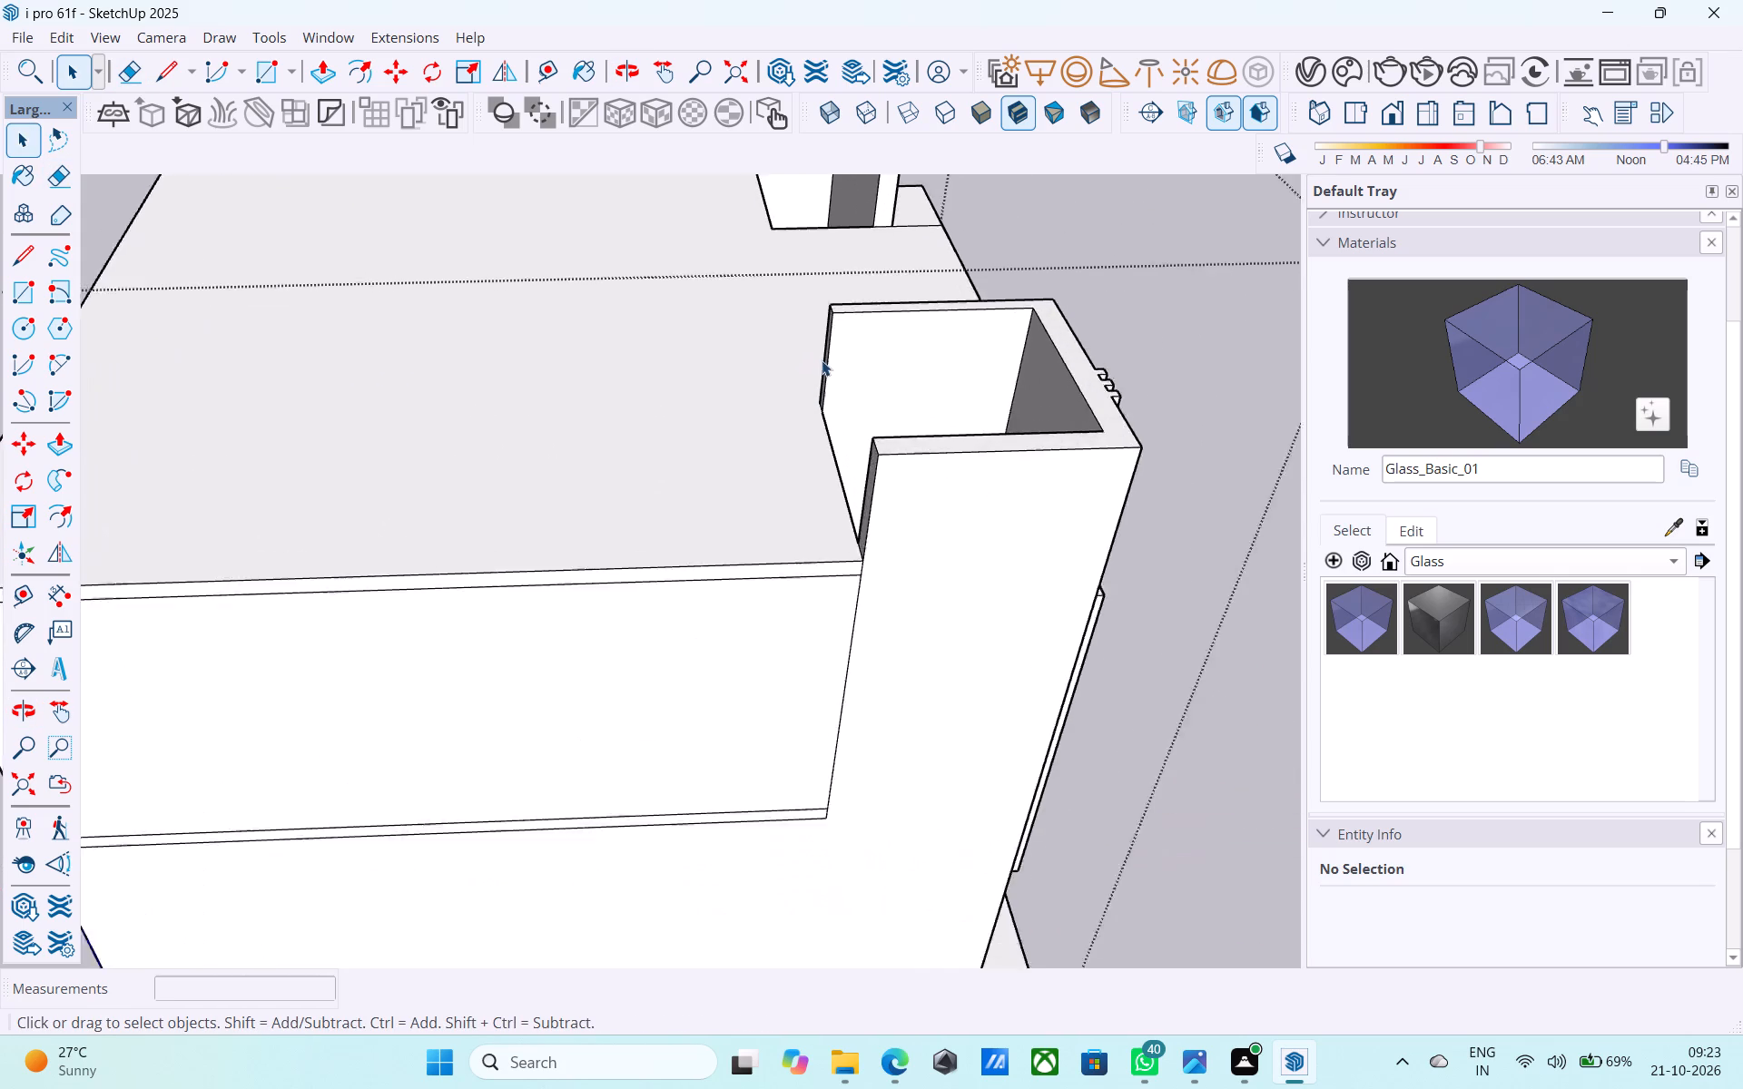
scroll(822, 360, "up", 2)
left_click(834, 340)
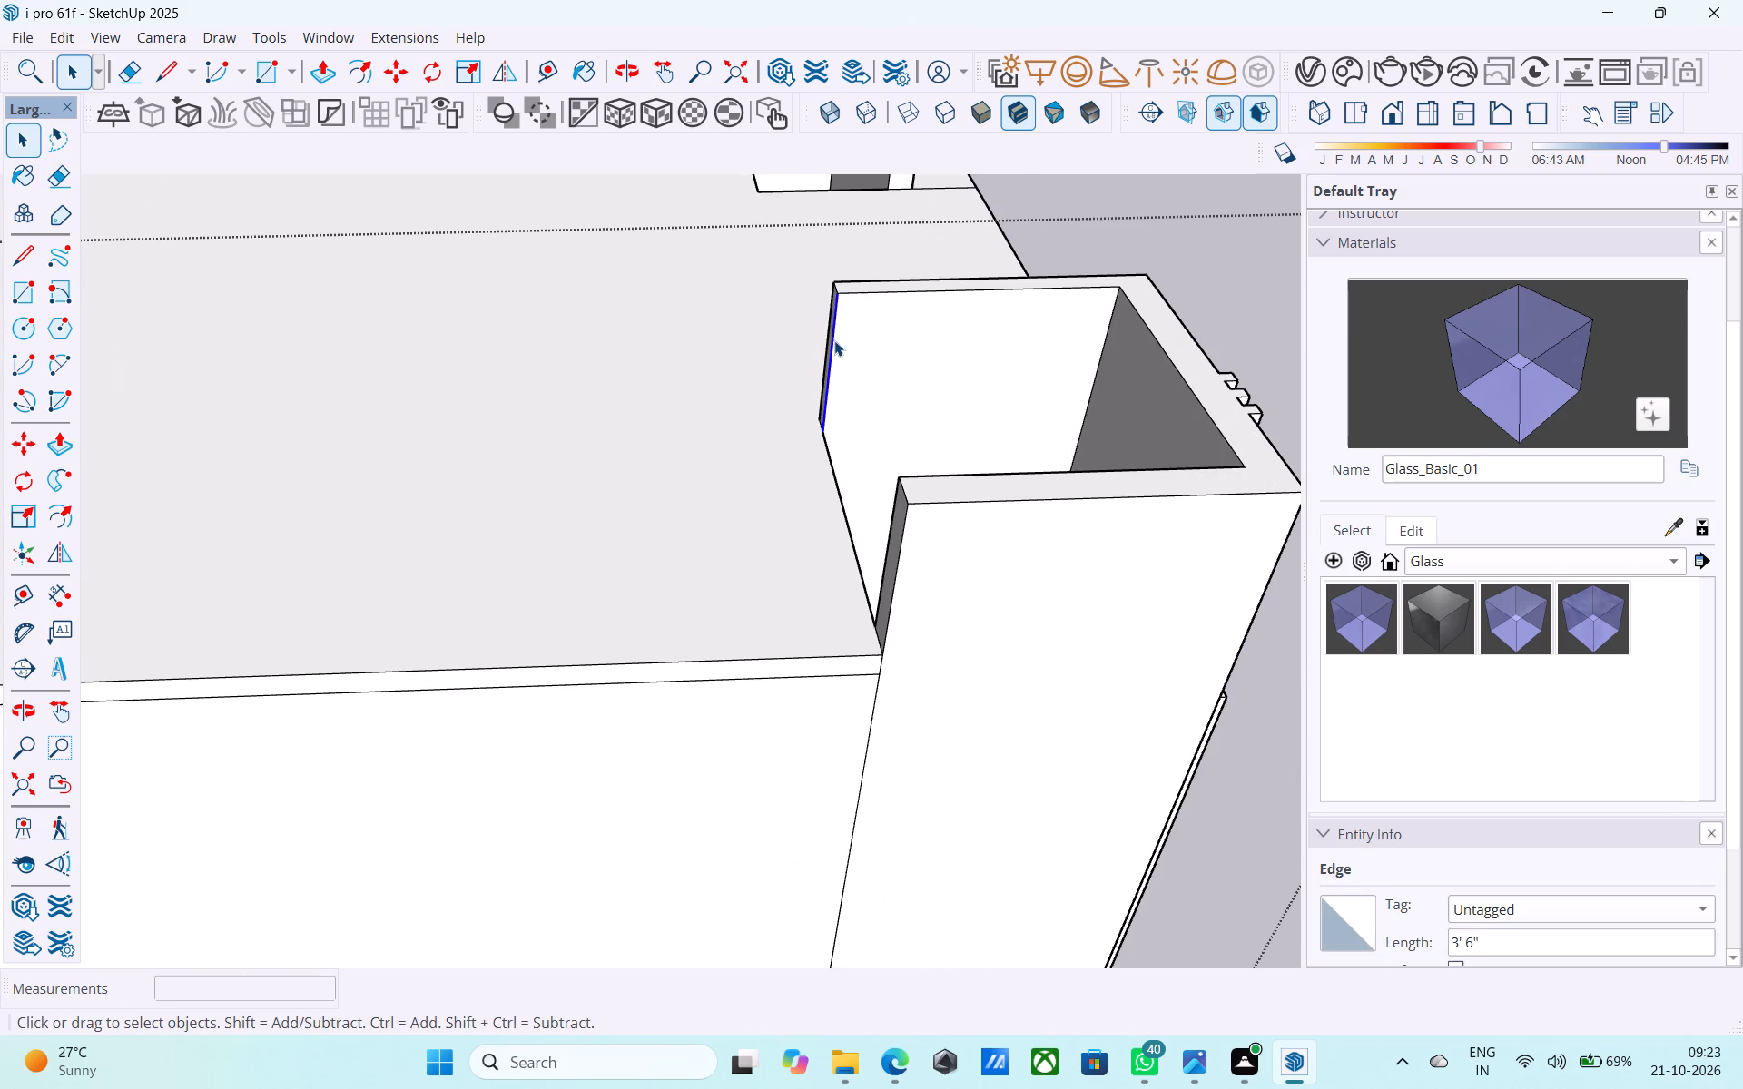
key("m")
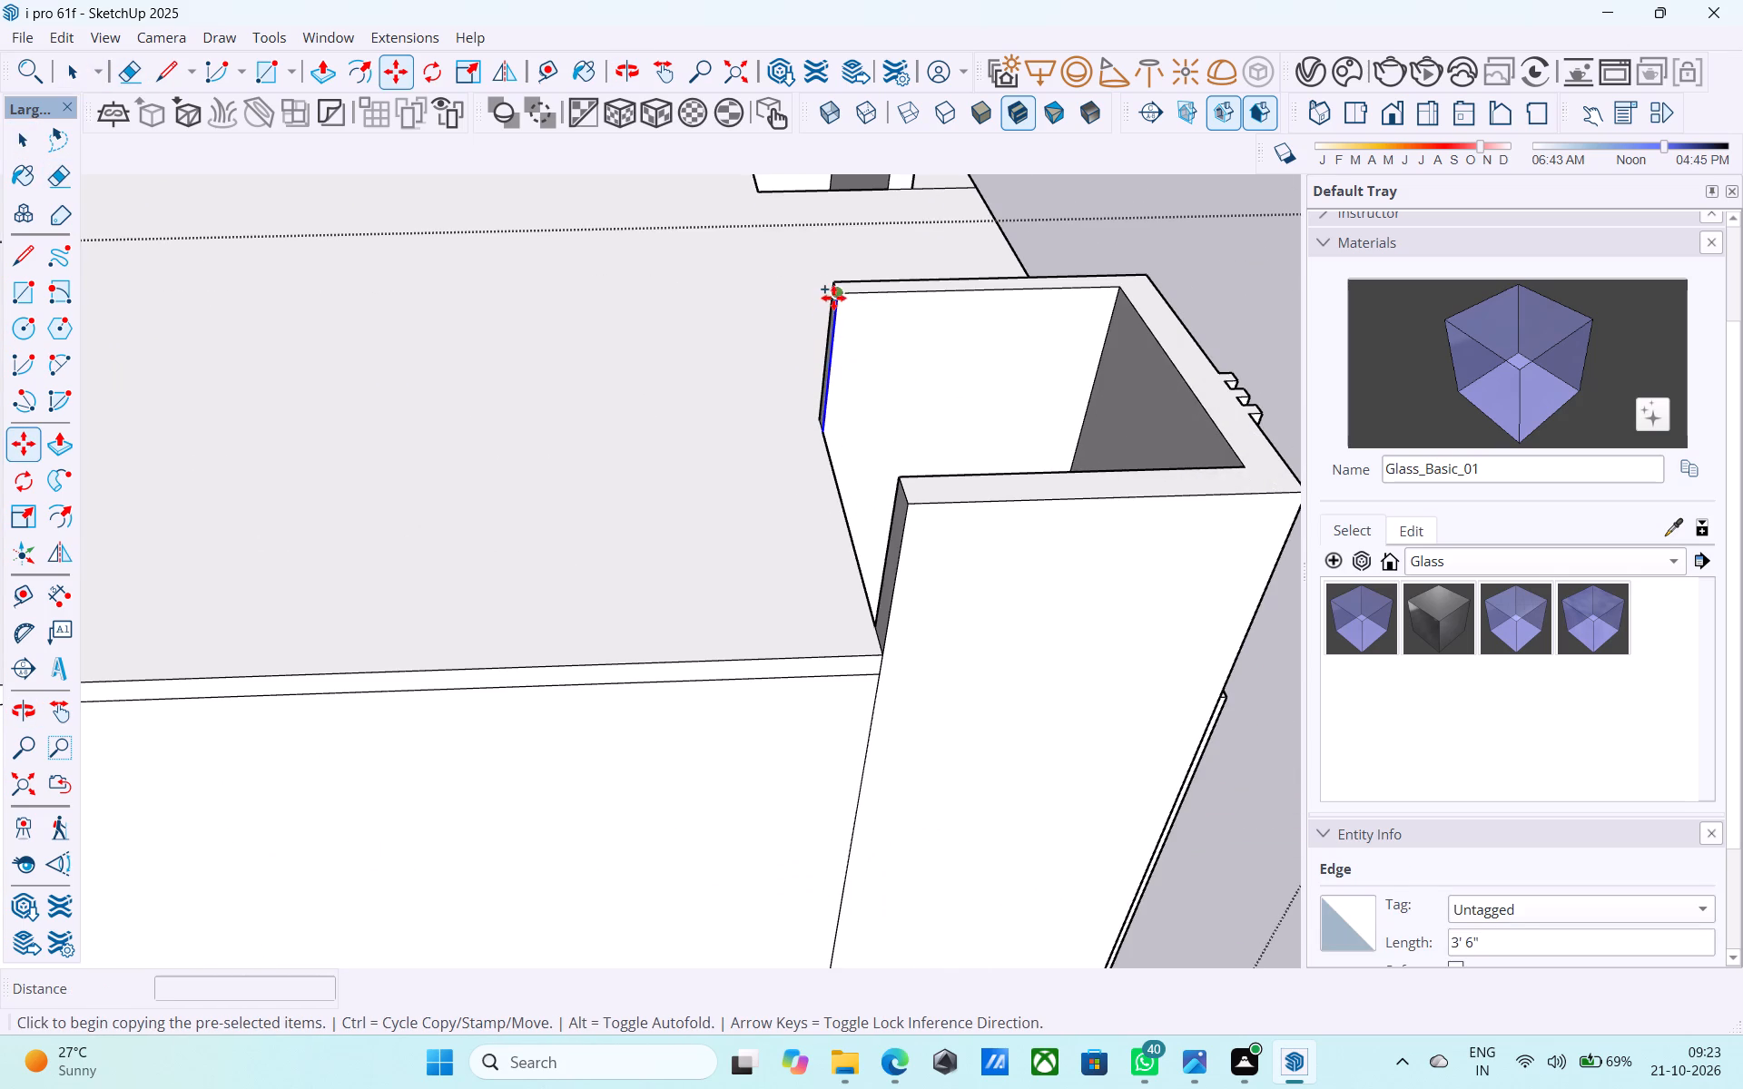
left_click(834, 297)
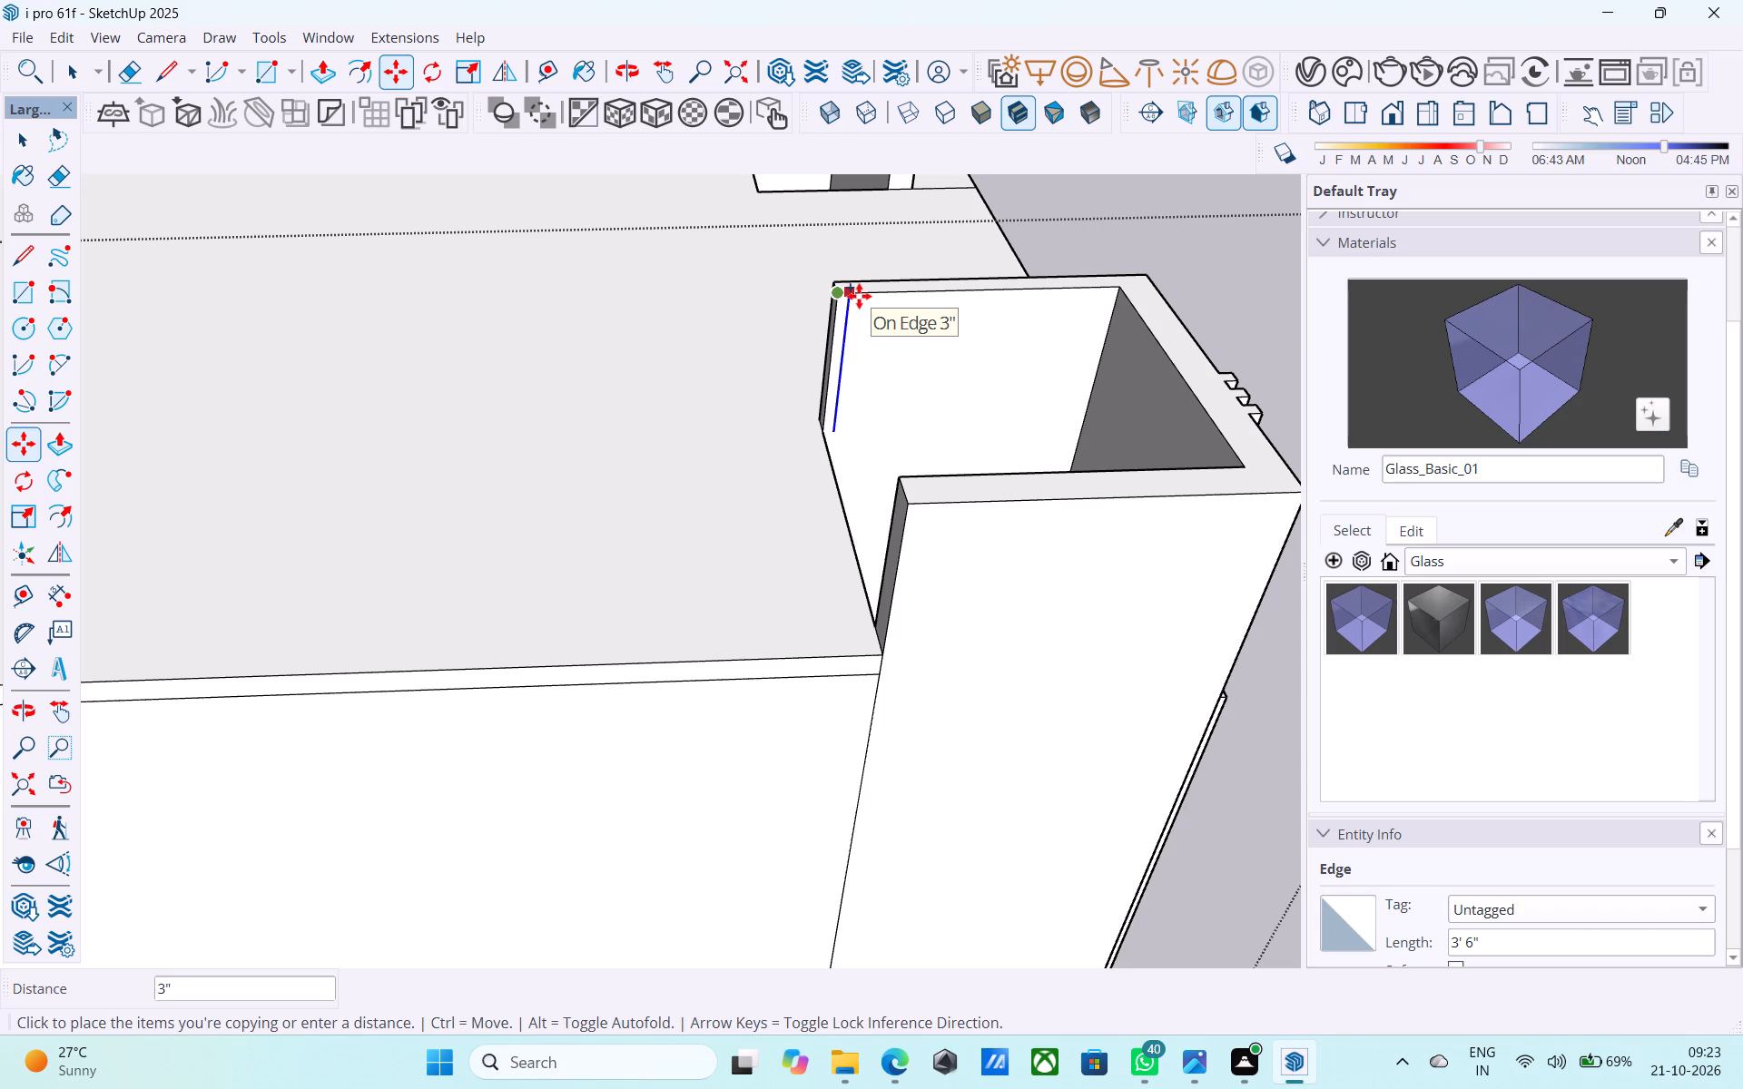
type("6\"")
key("Return")
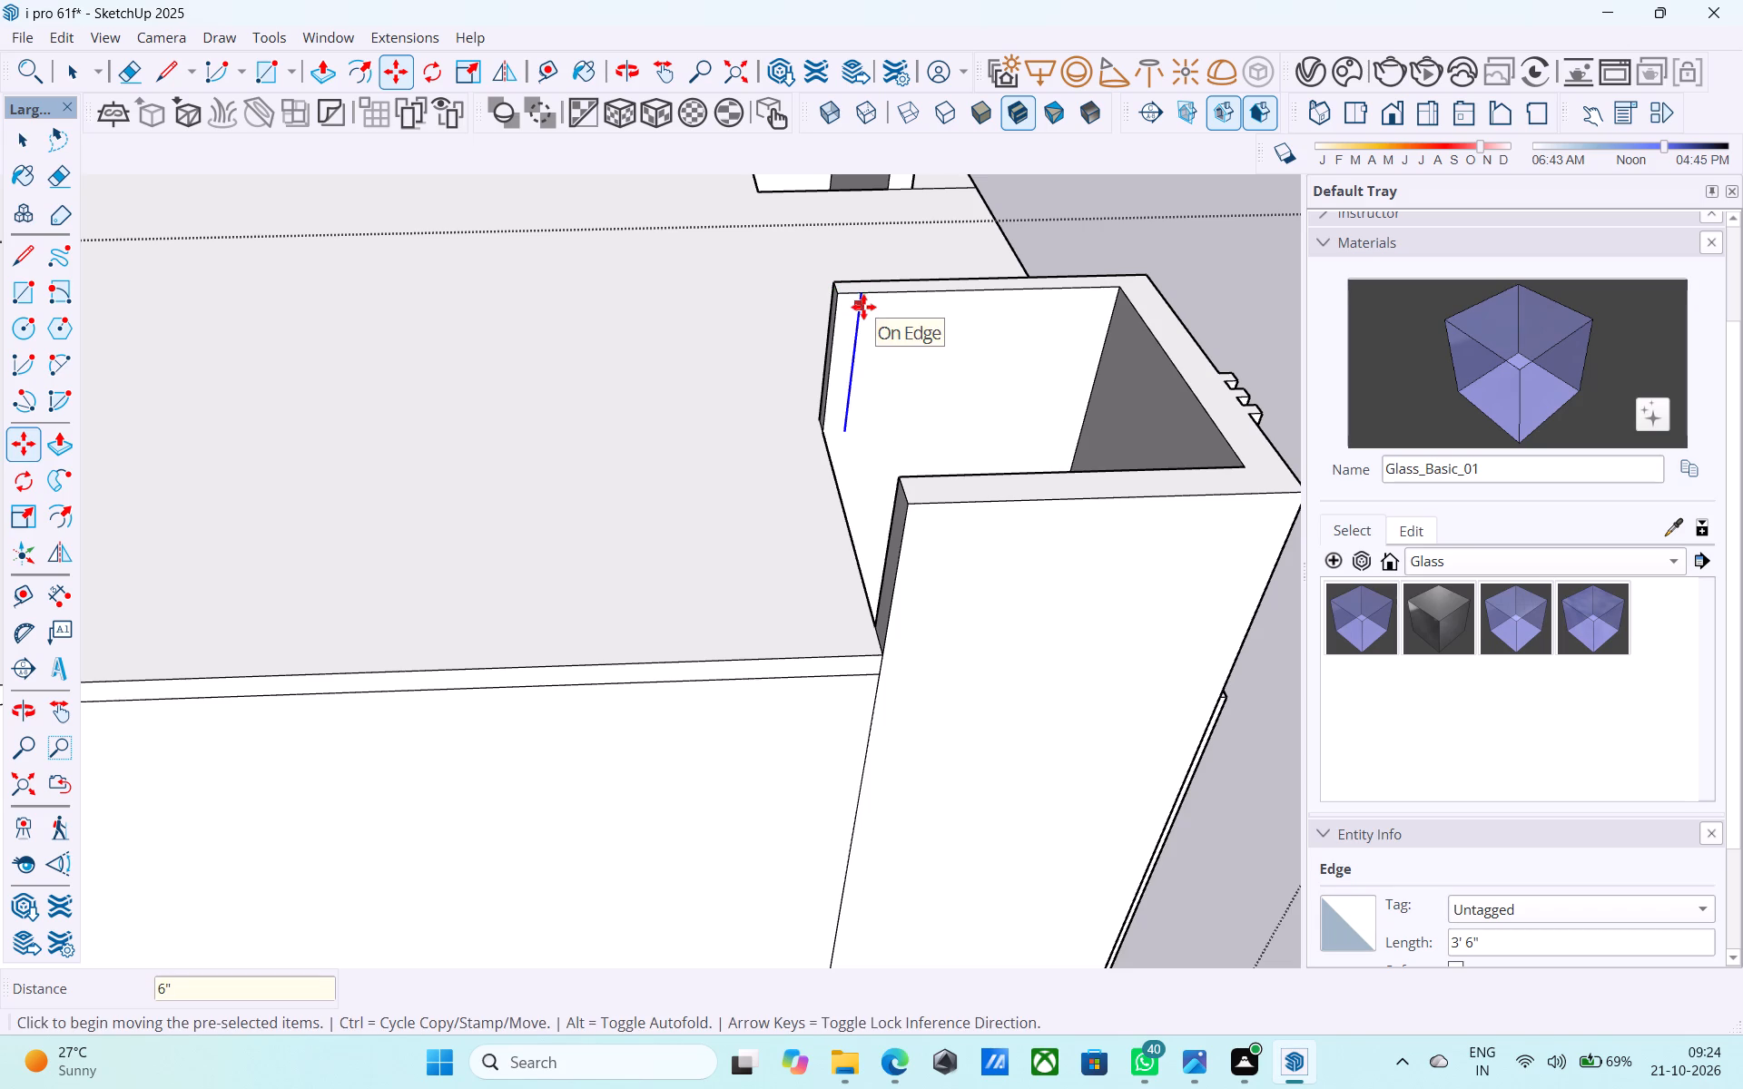
key("l")
middle_click_drag(920, 357, 853, 317)
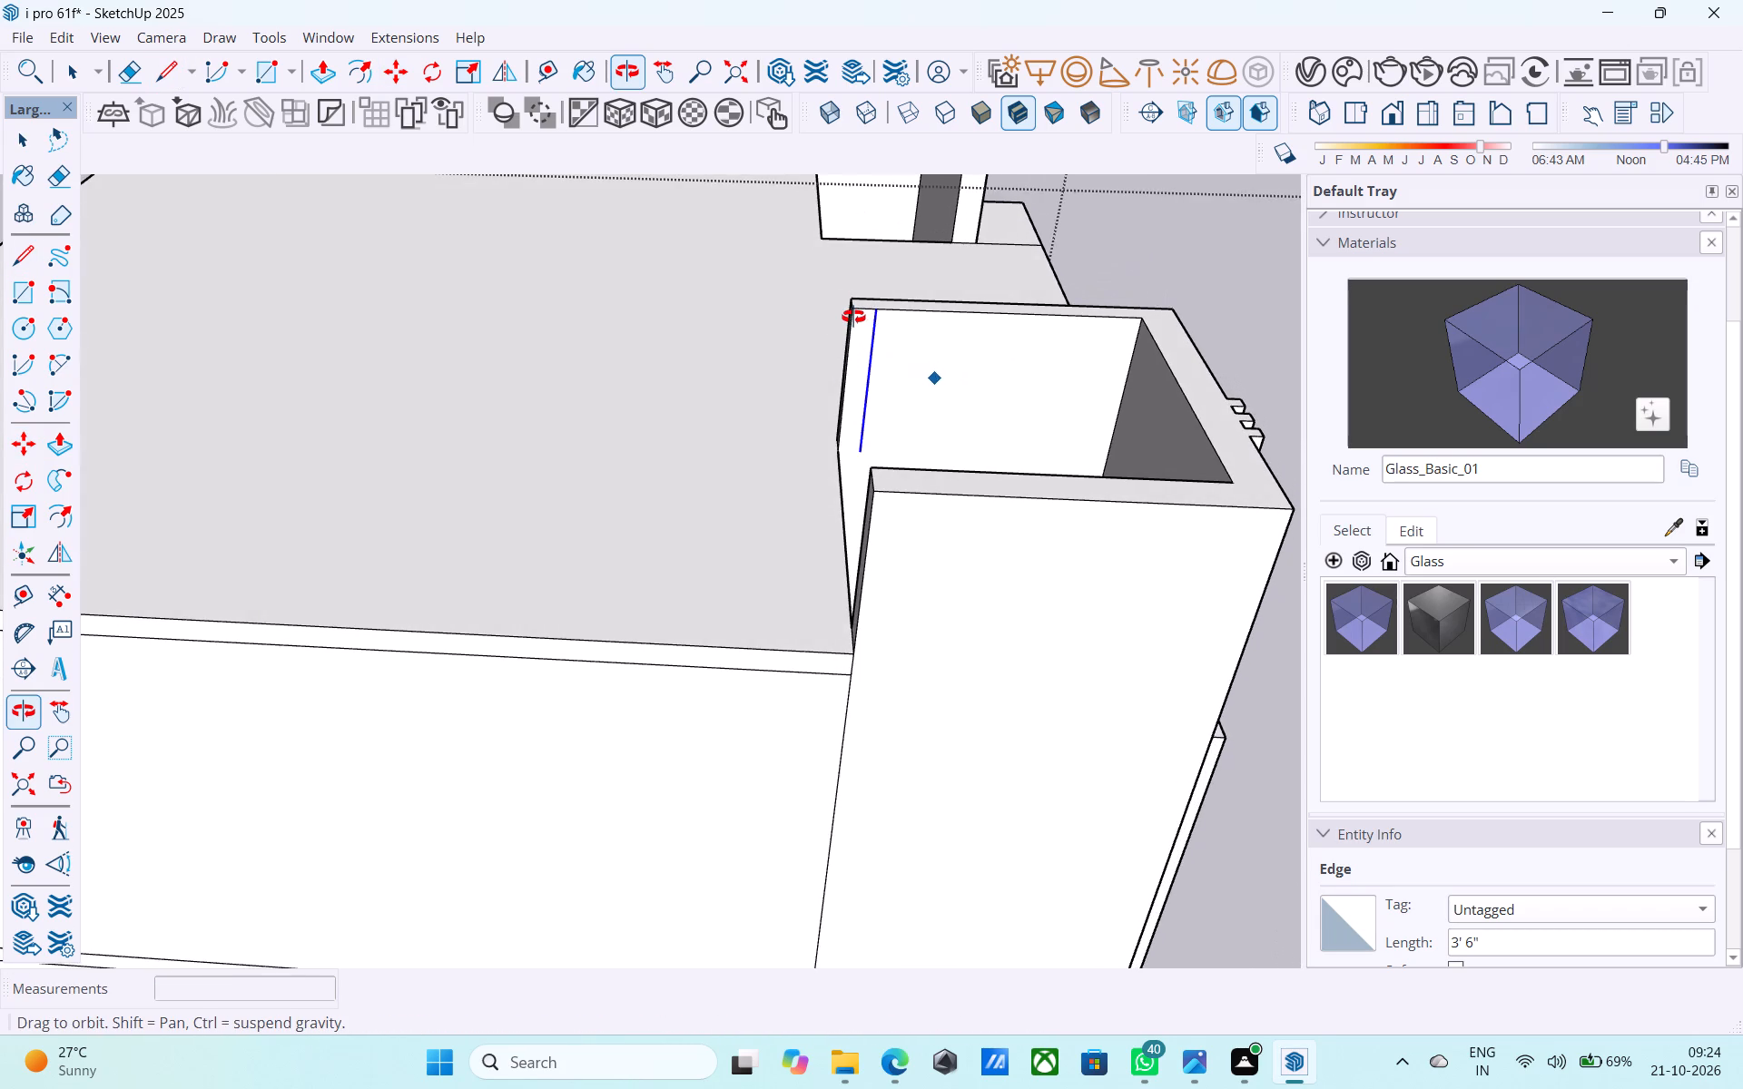
middle_click_drag(853, 317, 684, 368)
scroll(921, 482, "up", 10)
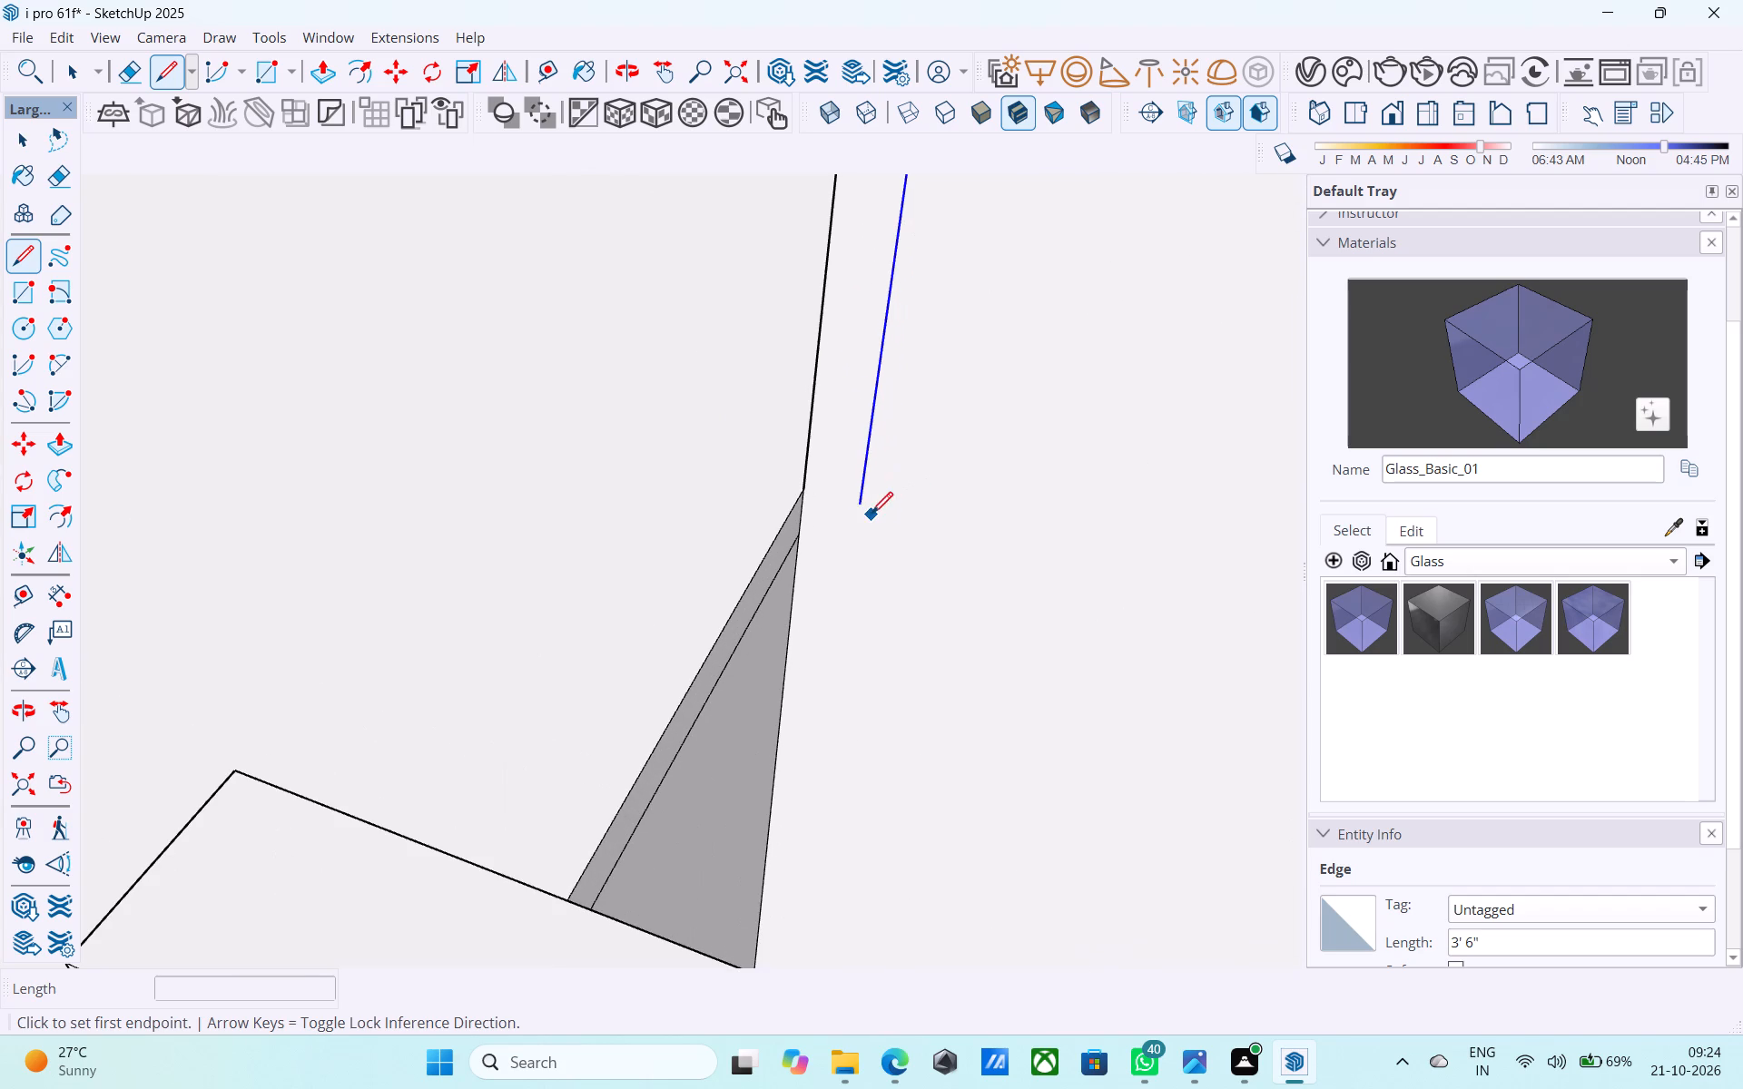
left_click(857, 507)
left_click(806, 495)
Push/Pull the 6" wide strip 6' 6" across to the opposite side wall, closing the tower's open back above the roof.
key("space")
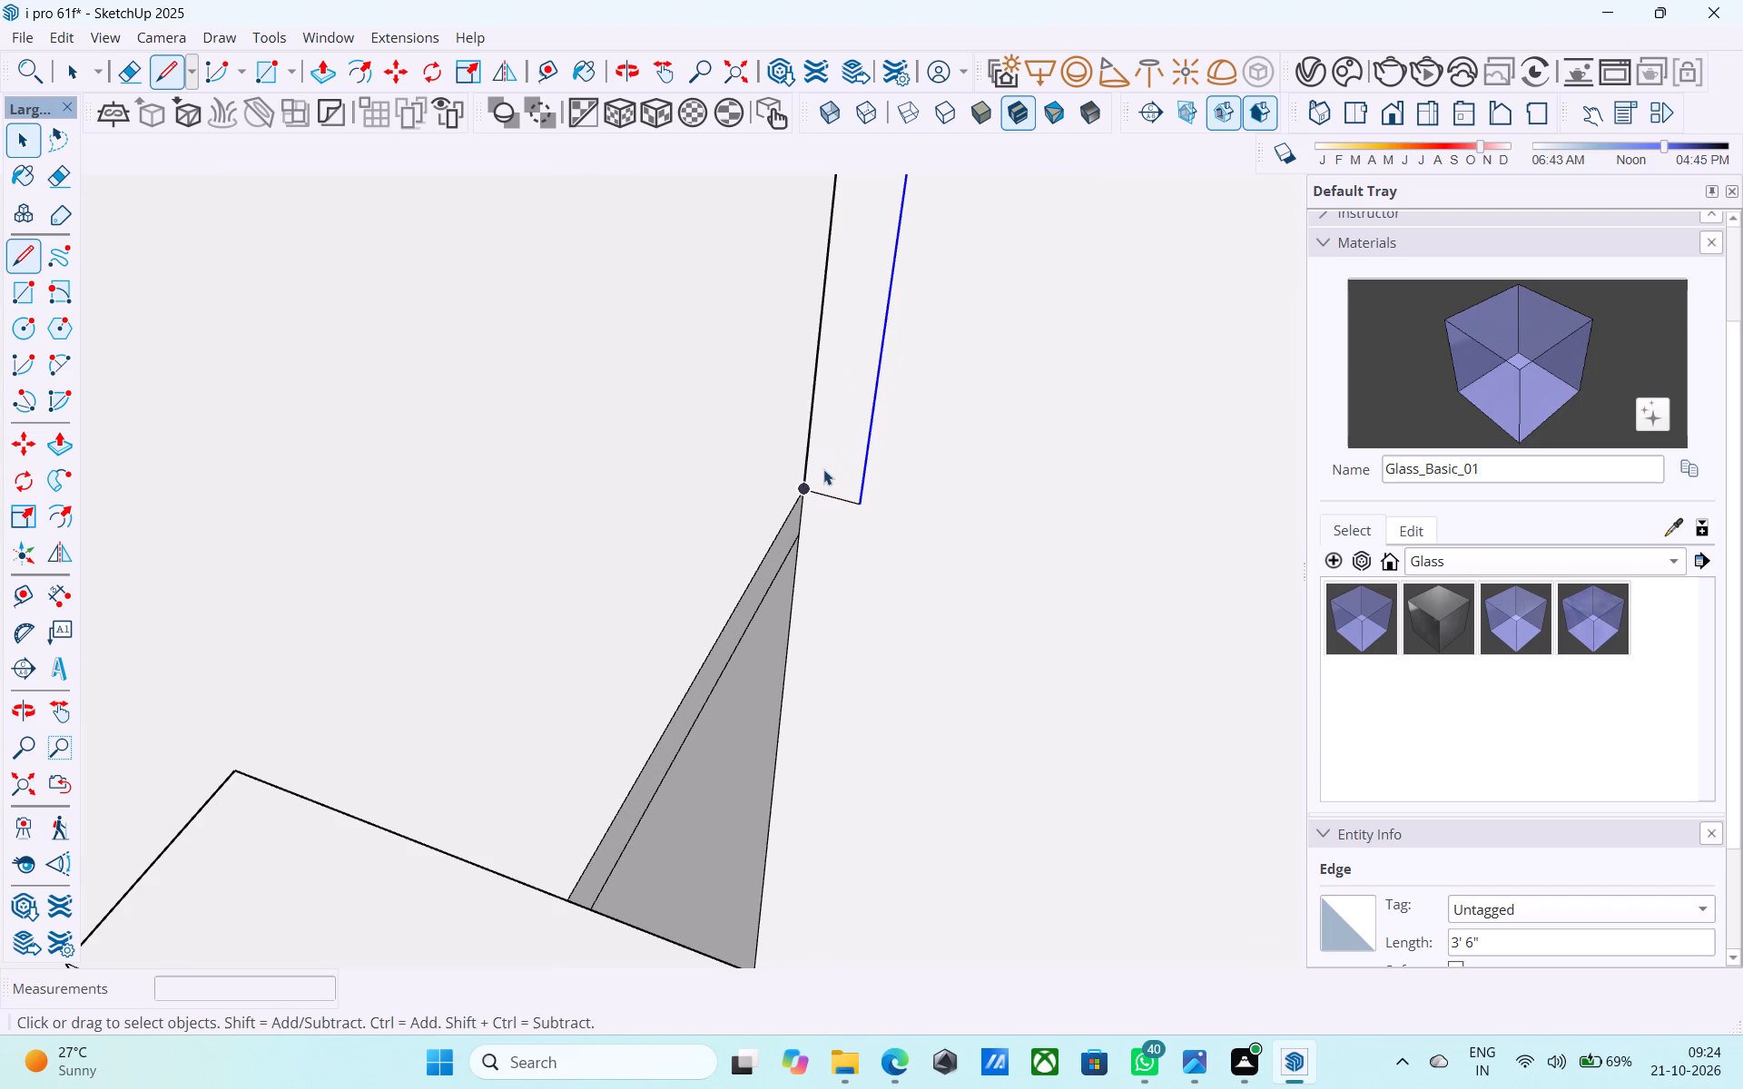
left_click(827, 454)
key("p")
left_click(827, 453)
scroll(828, 471, "down", 8)
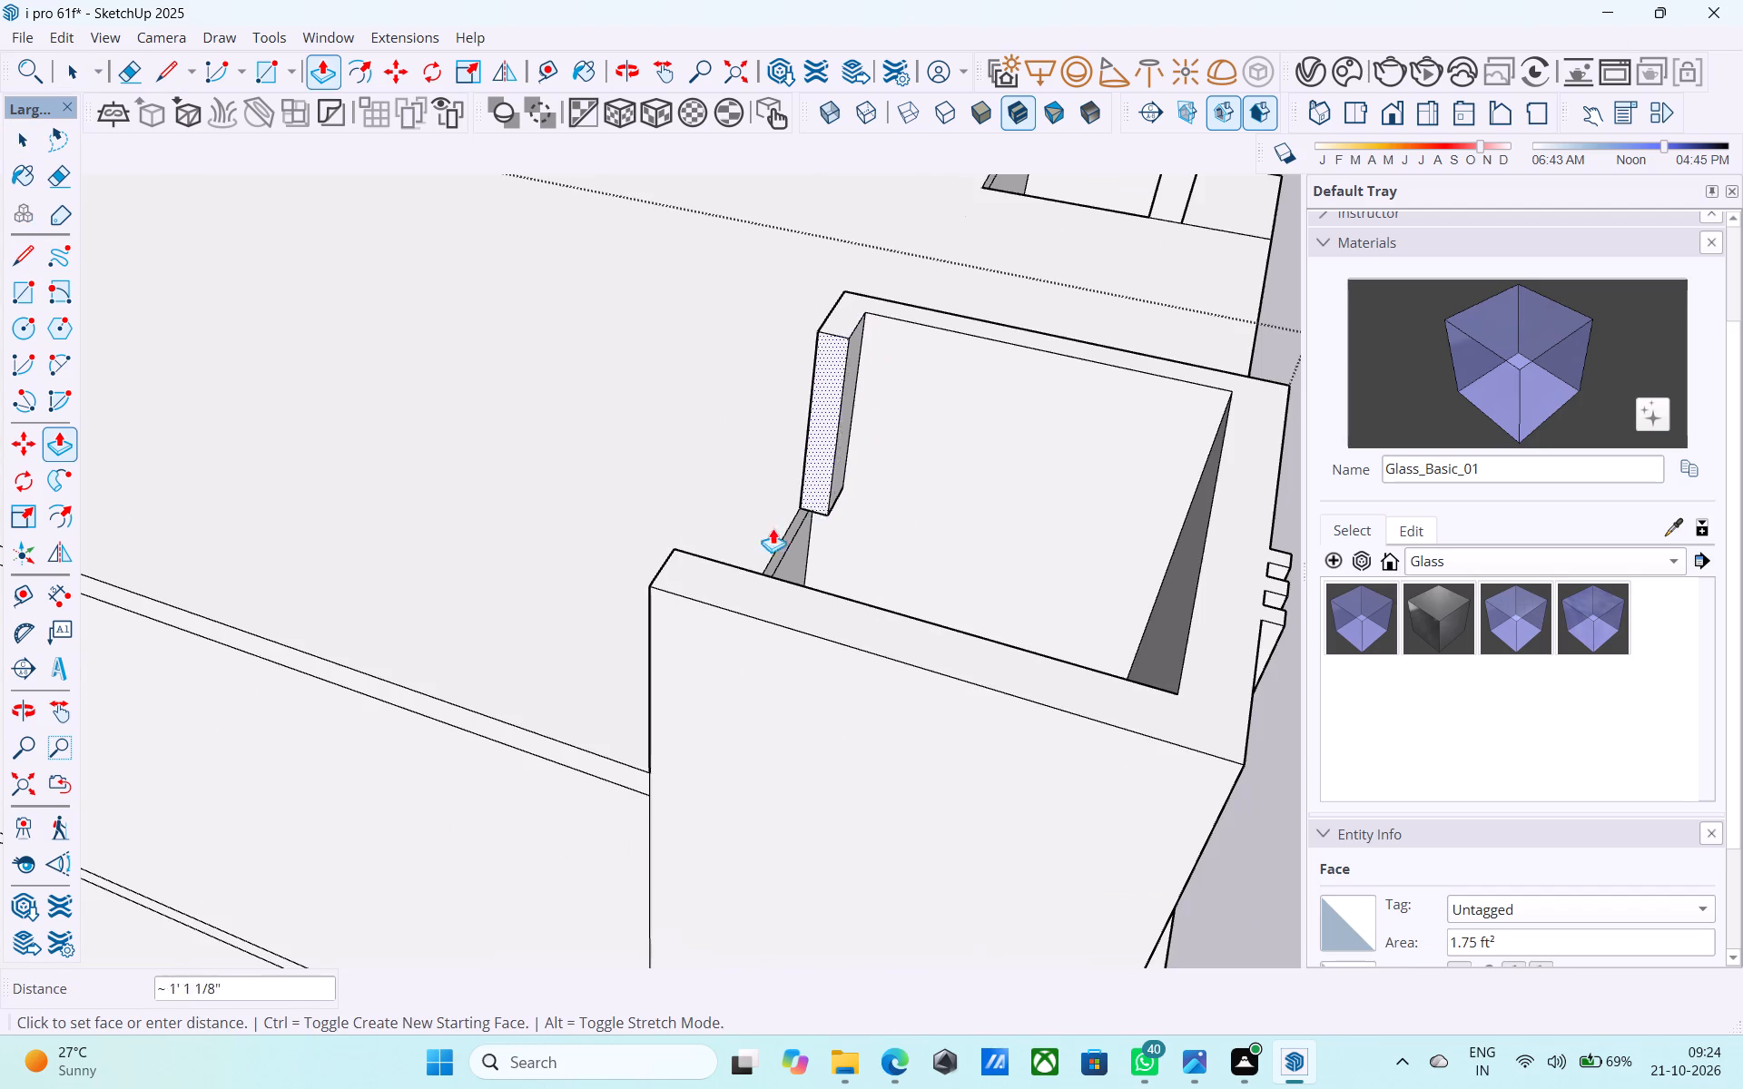
left_click(692, 619)
middle_click_drag(688, 612, 815, 591)
scroll(763, 525, "down", 6)
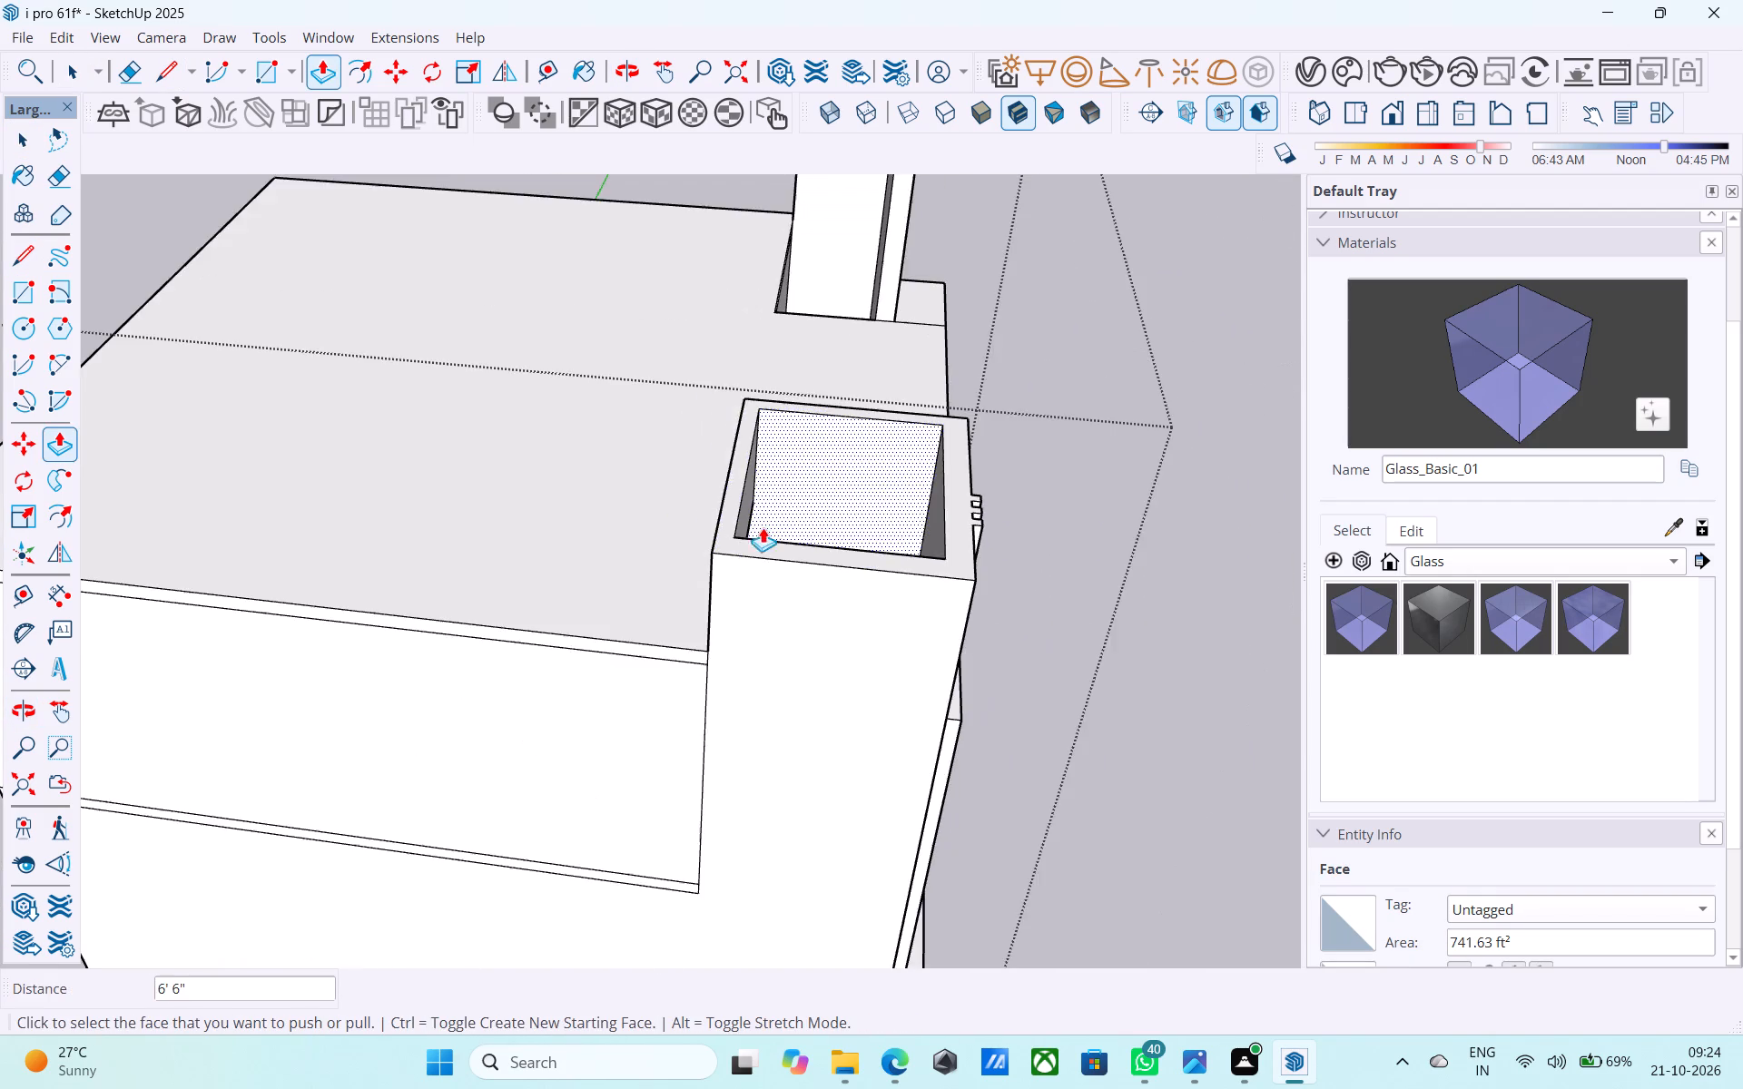
Examine the closed tower top and the whole front elevation from the front and from above.
middle_click_drag(746, 536, 441, 326)
scroll(431, 322, "down", 8)
middle_click_drag(750, 418, 549, 385)
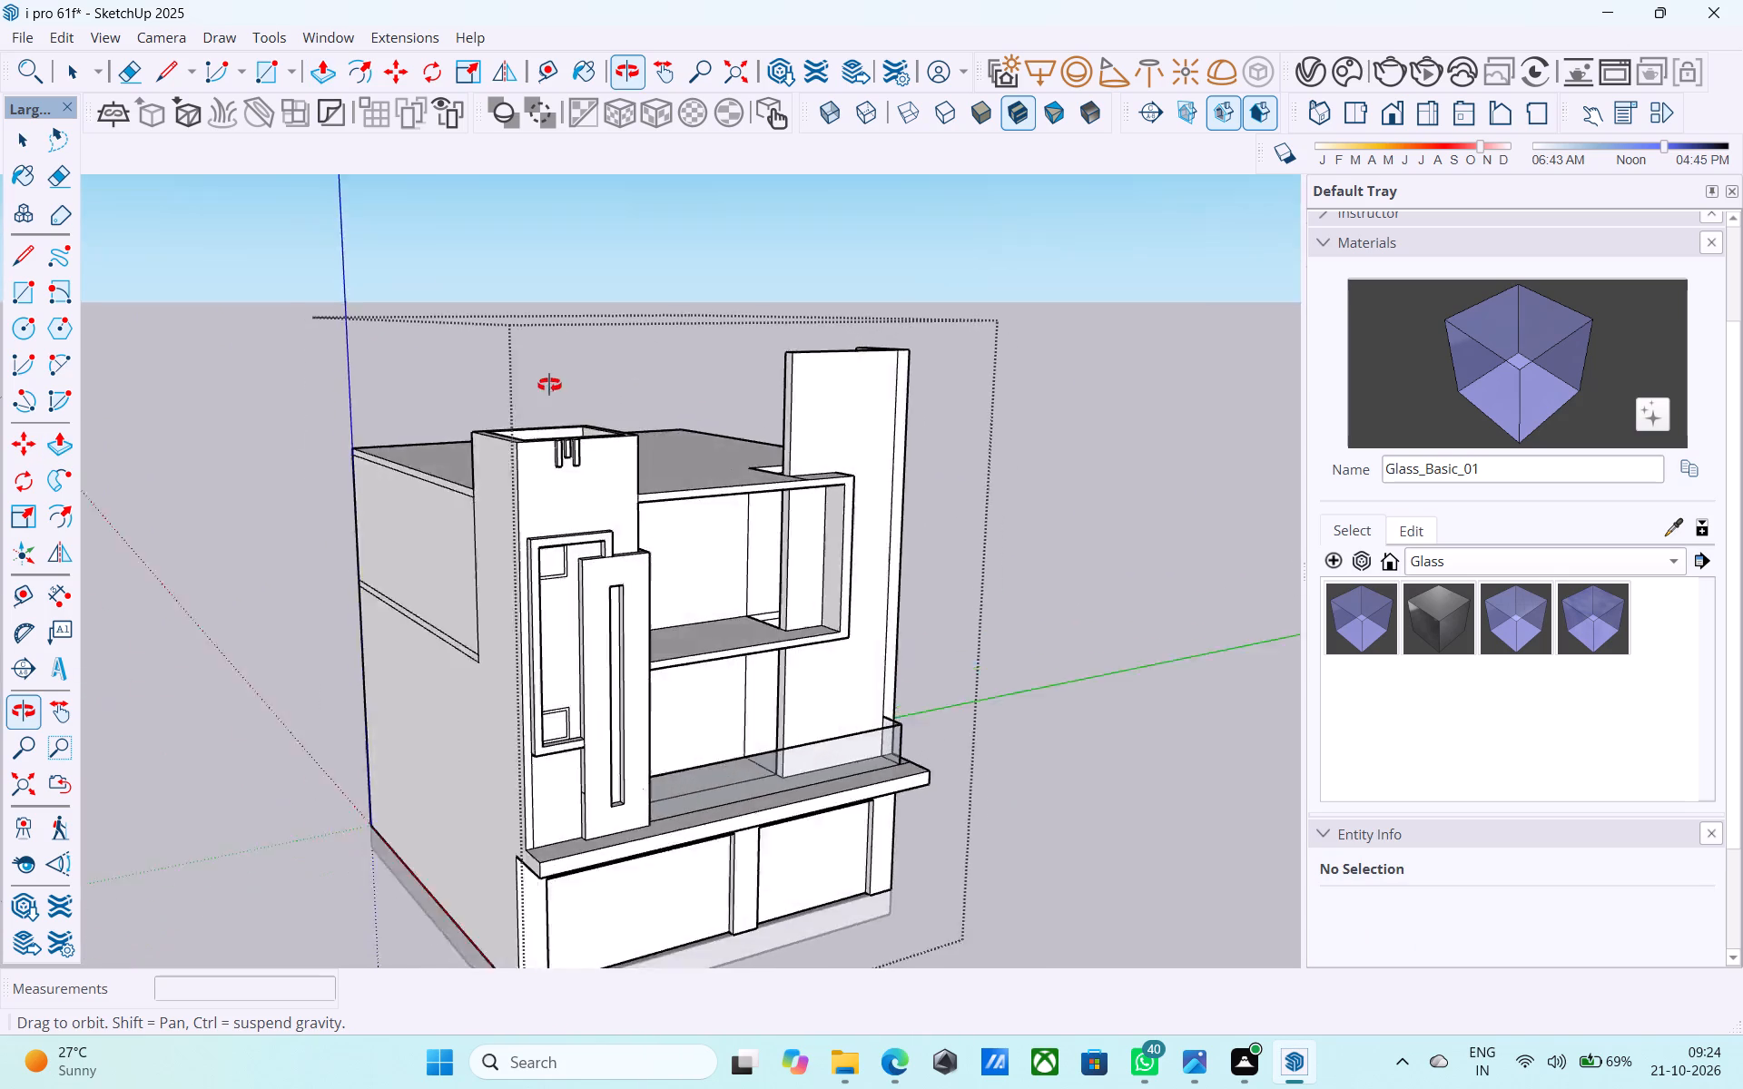
middle_click_drag(549, 385, 418, 342)
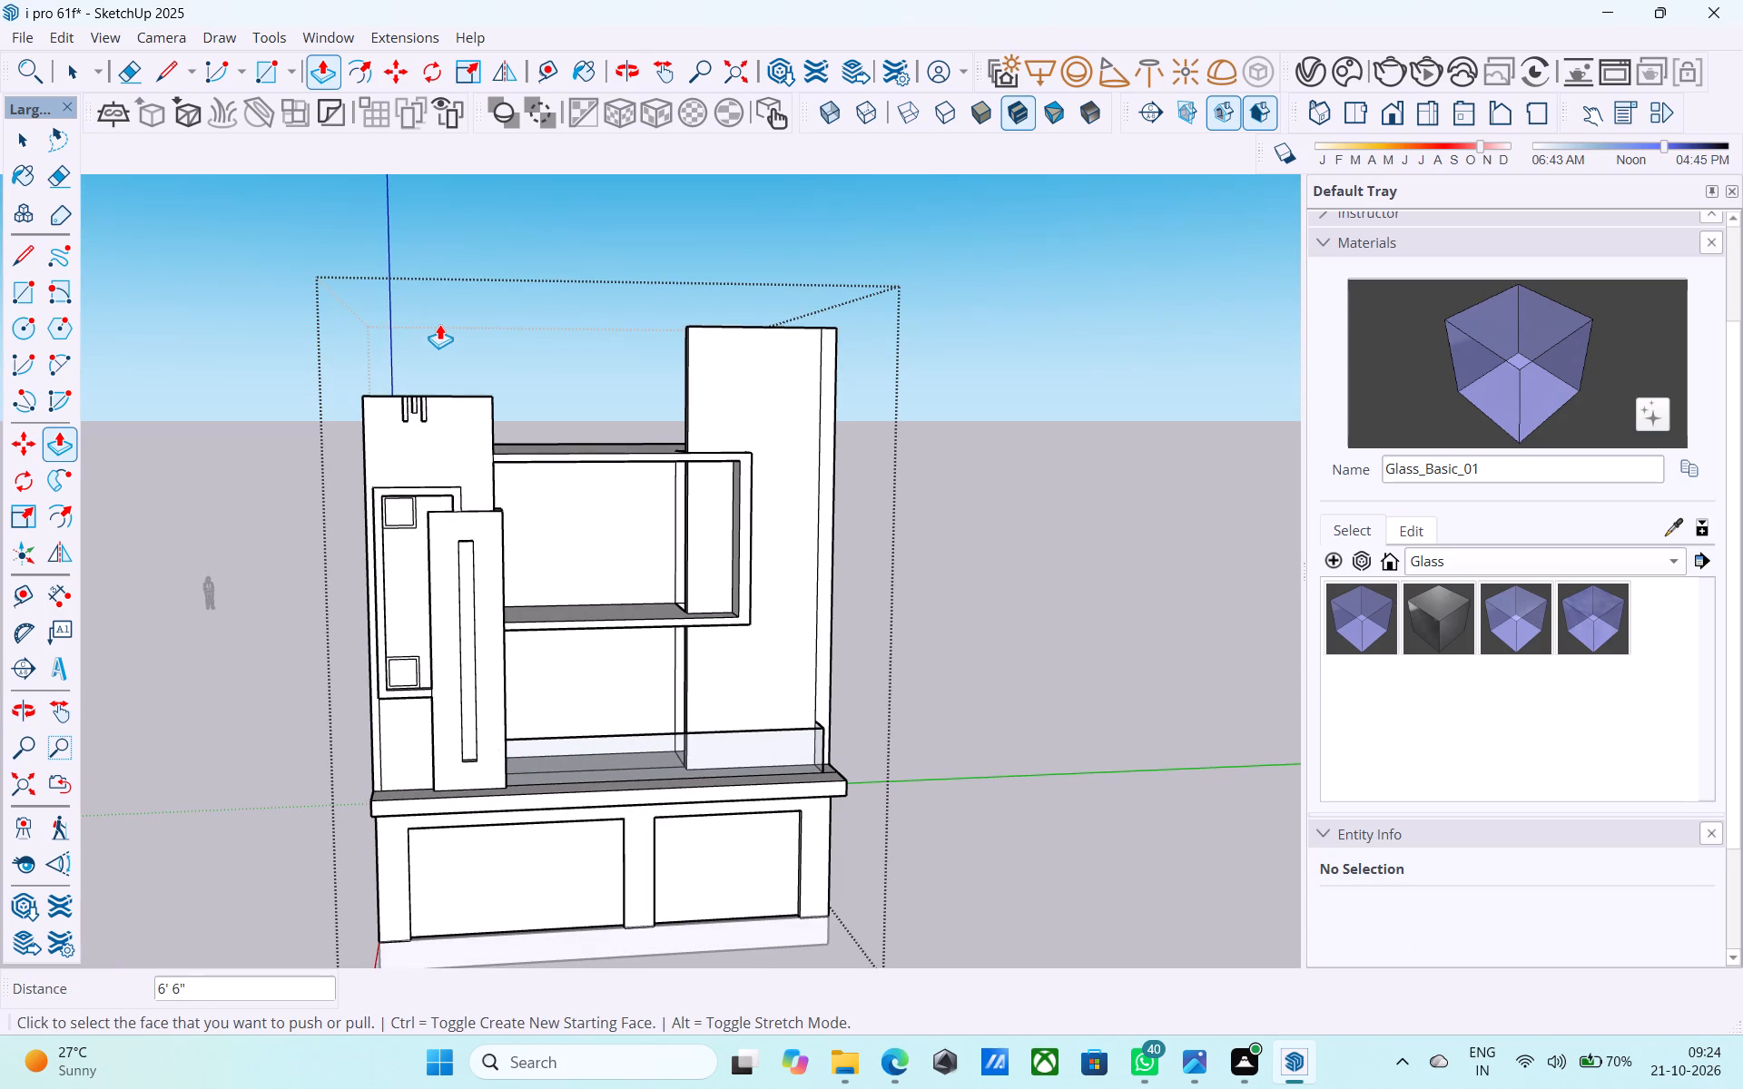
scroll(439, 324, "down", 2)
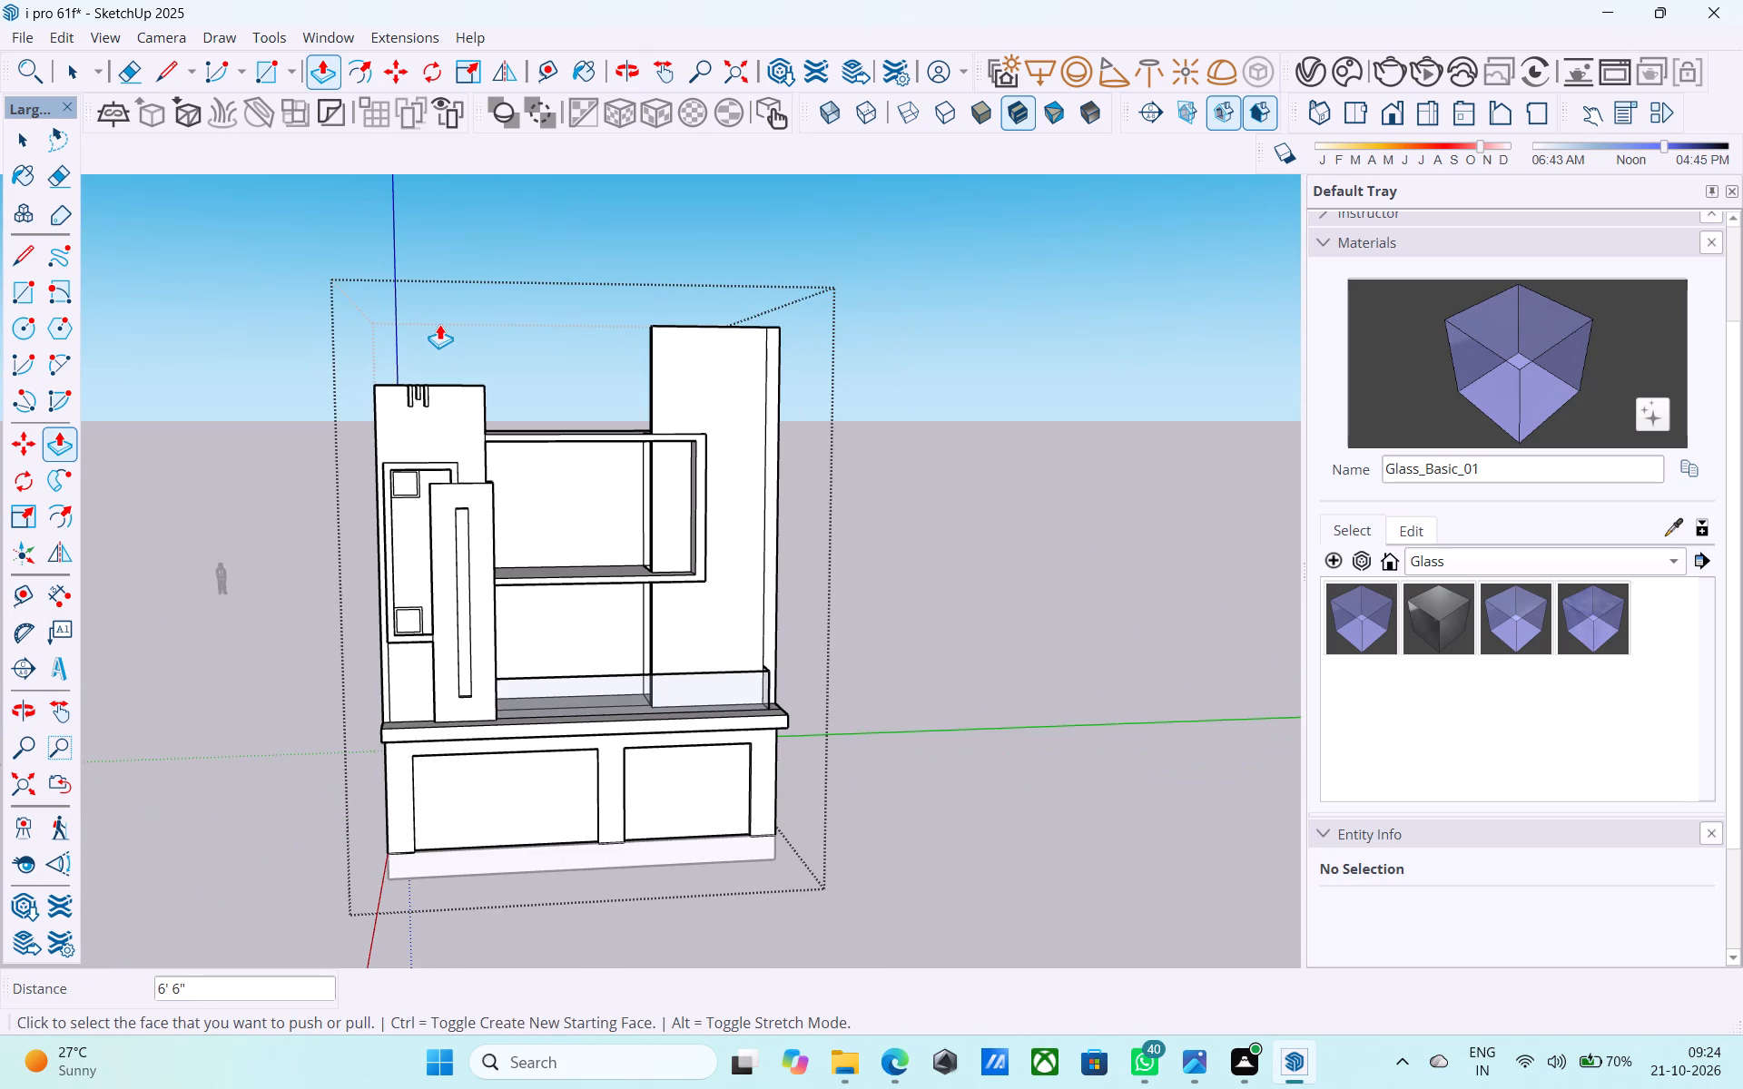
scroll(439, 324, "down", 2)
middle_click_drag(439, 324, 450, 380)
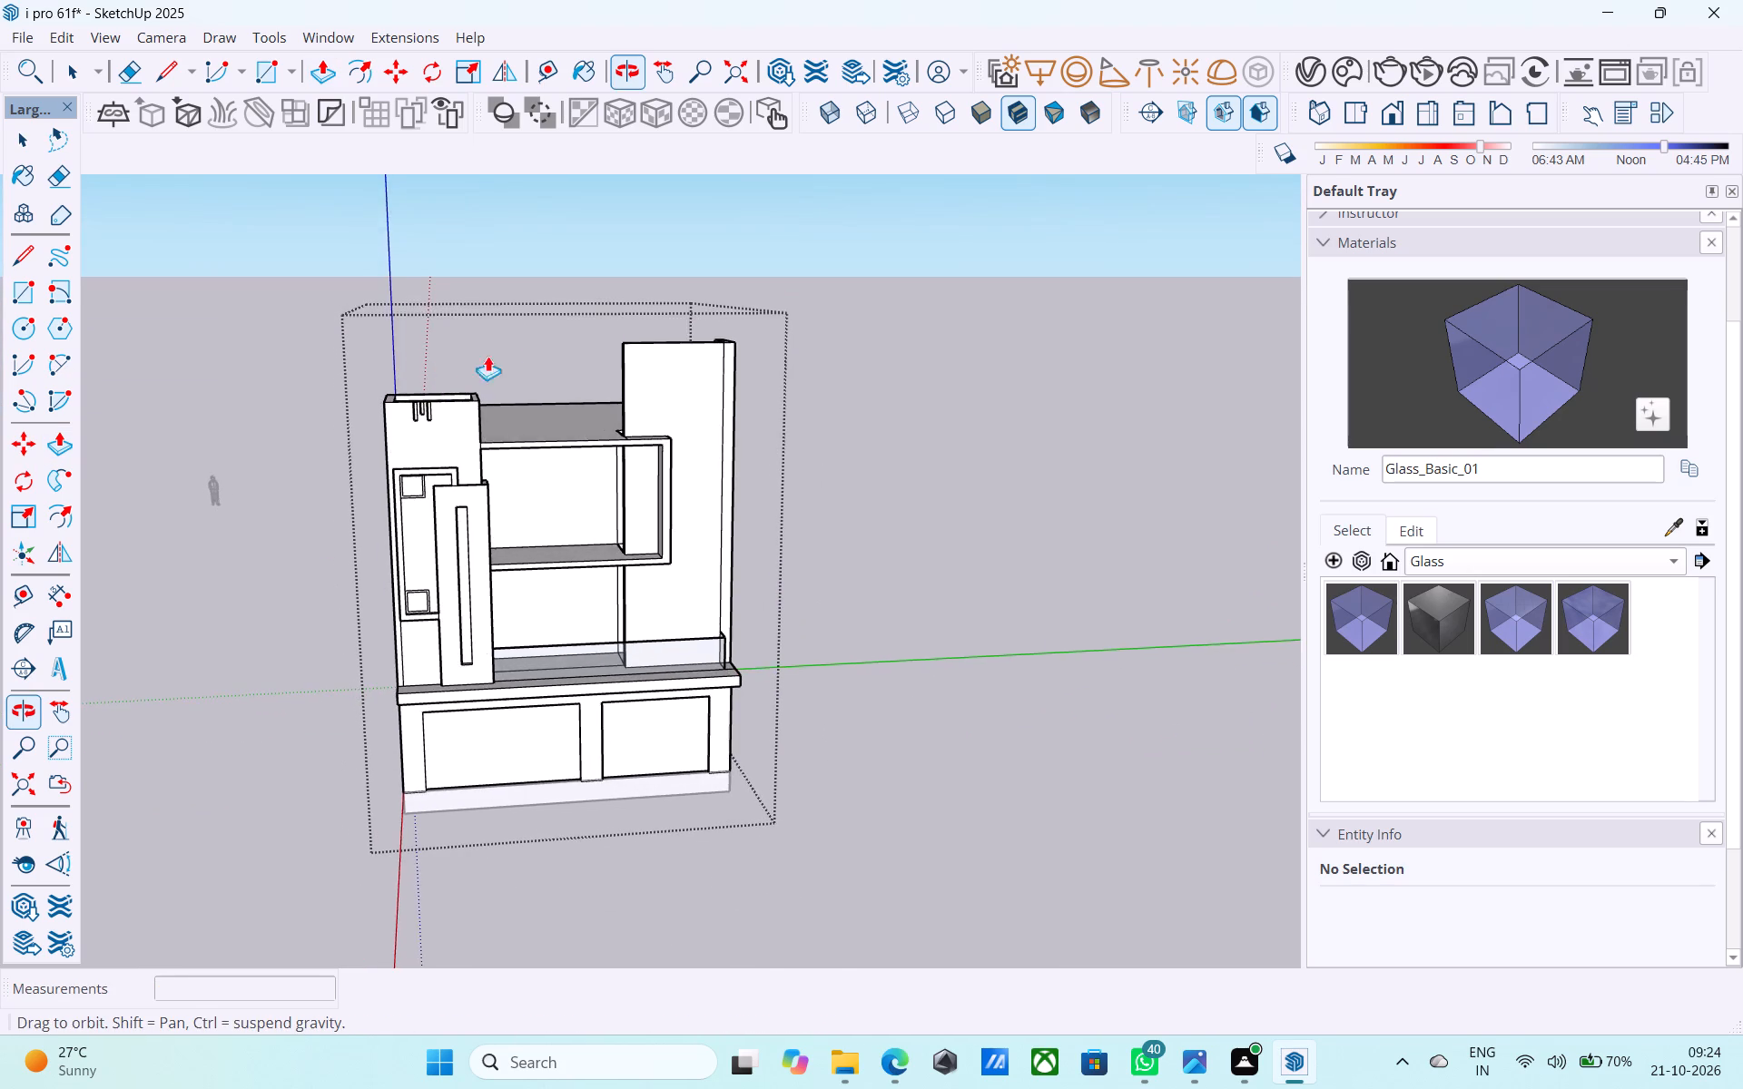
scroll(508, 340, "up", 4)
scroll(508, 339, "down", 4)
middle_click_drag(510, 338, 556, 506)
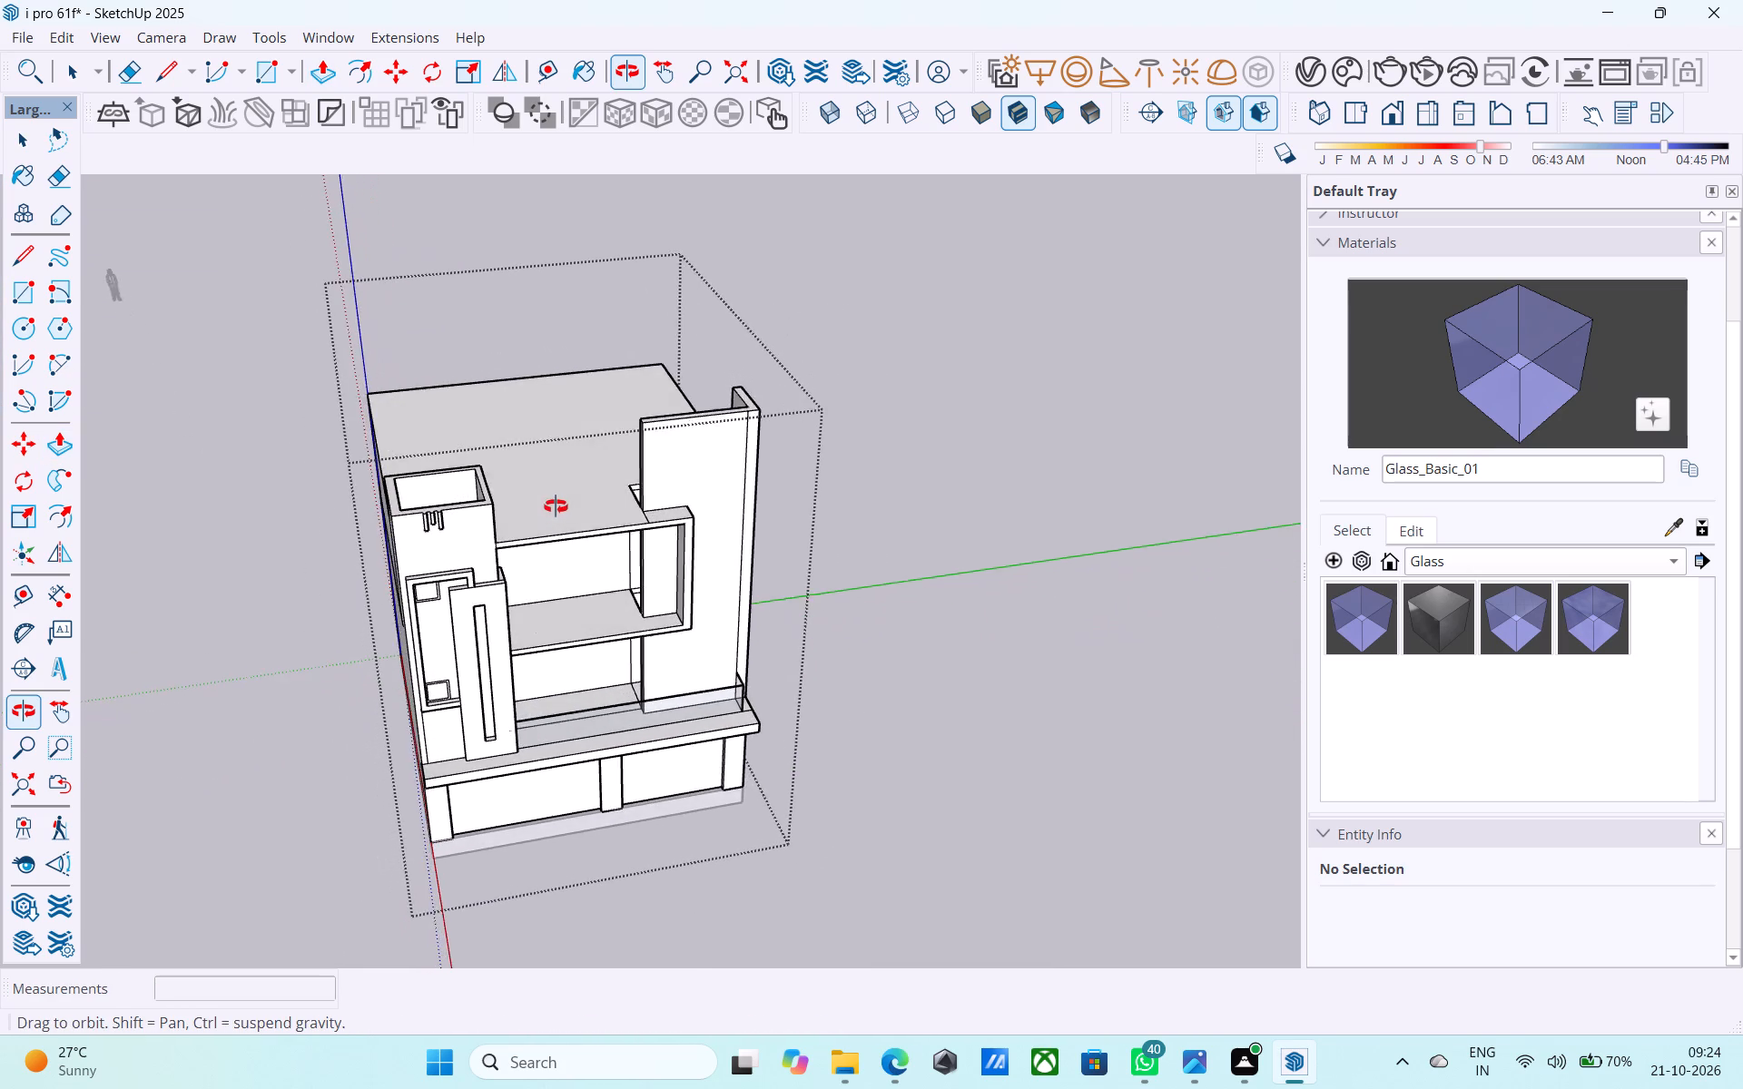
middle_click_drag(556, 506, 684, 464)
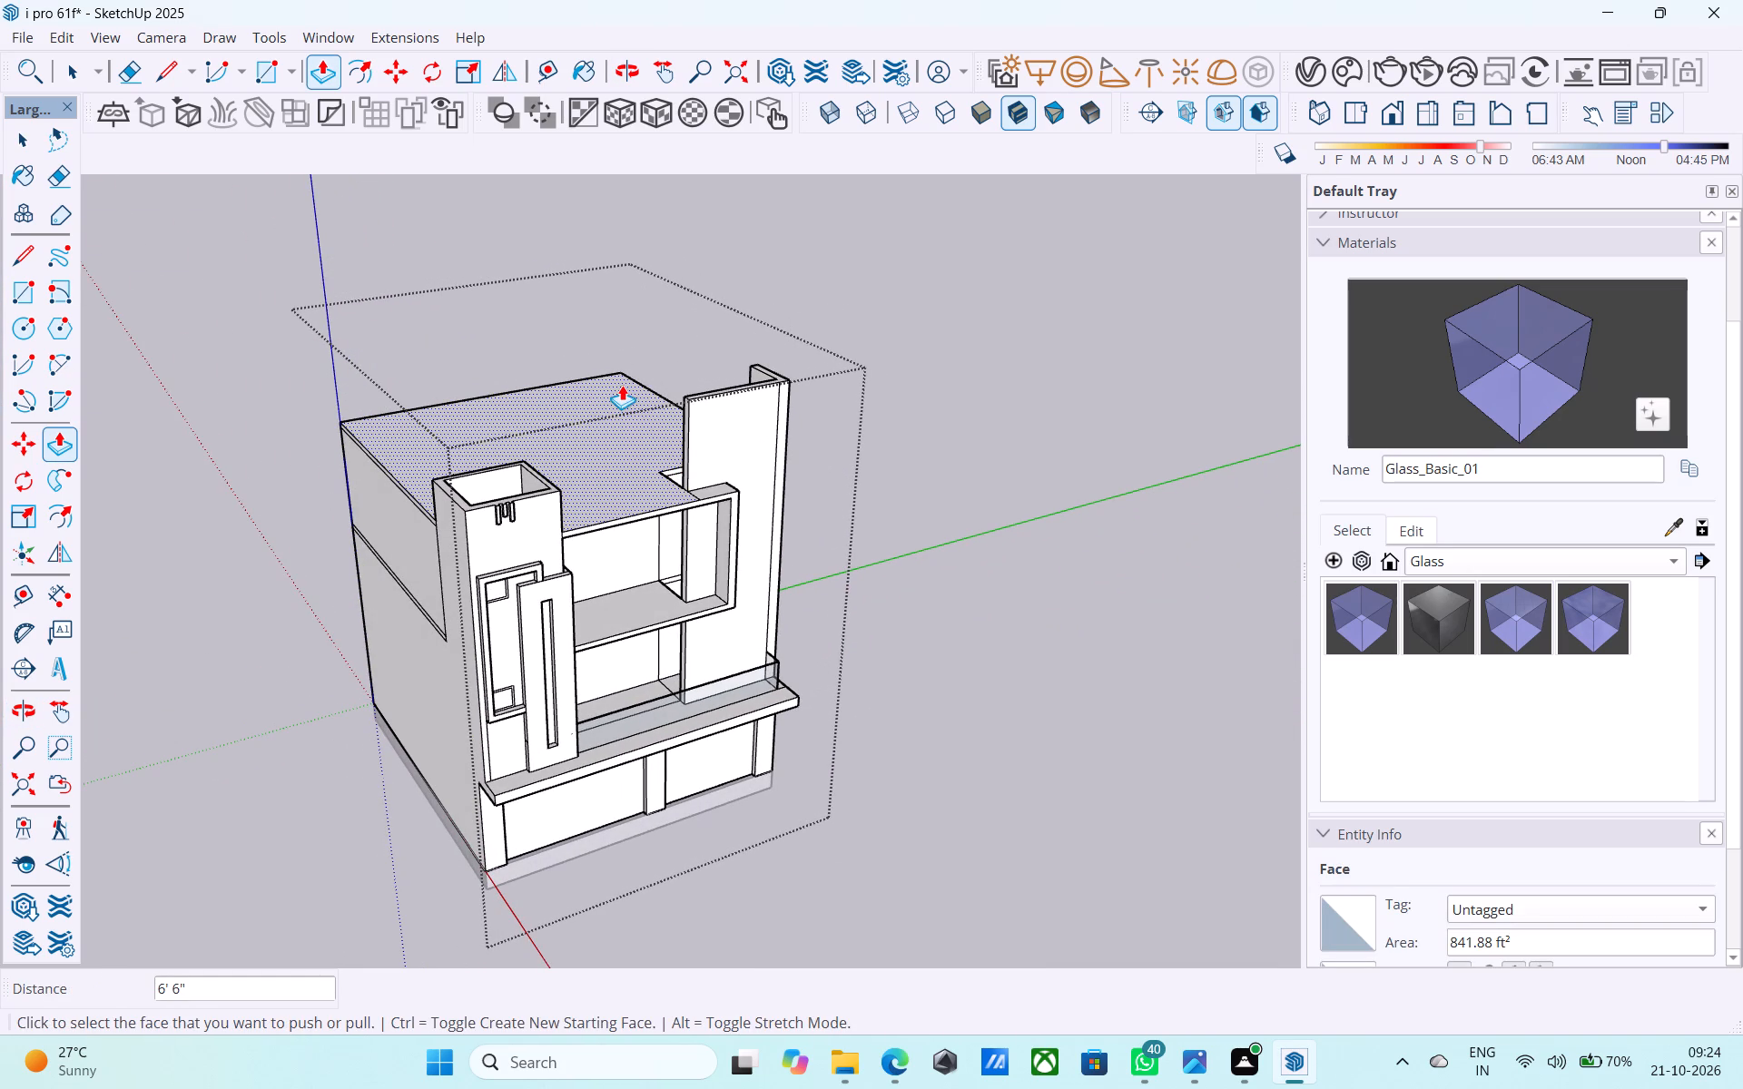
Examine the roof slab and the open back of the tall front wall from above and from several sides.
middle_click_drag(622, 380, 603, 420)
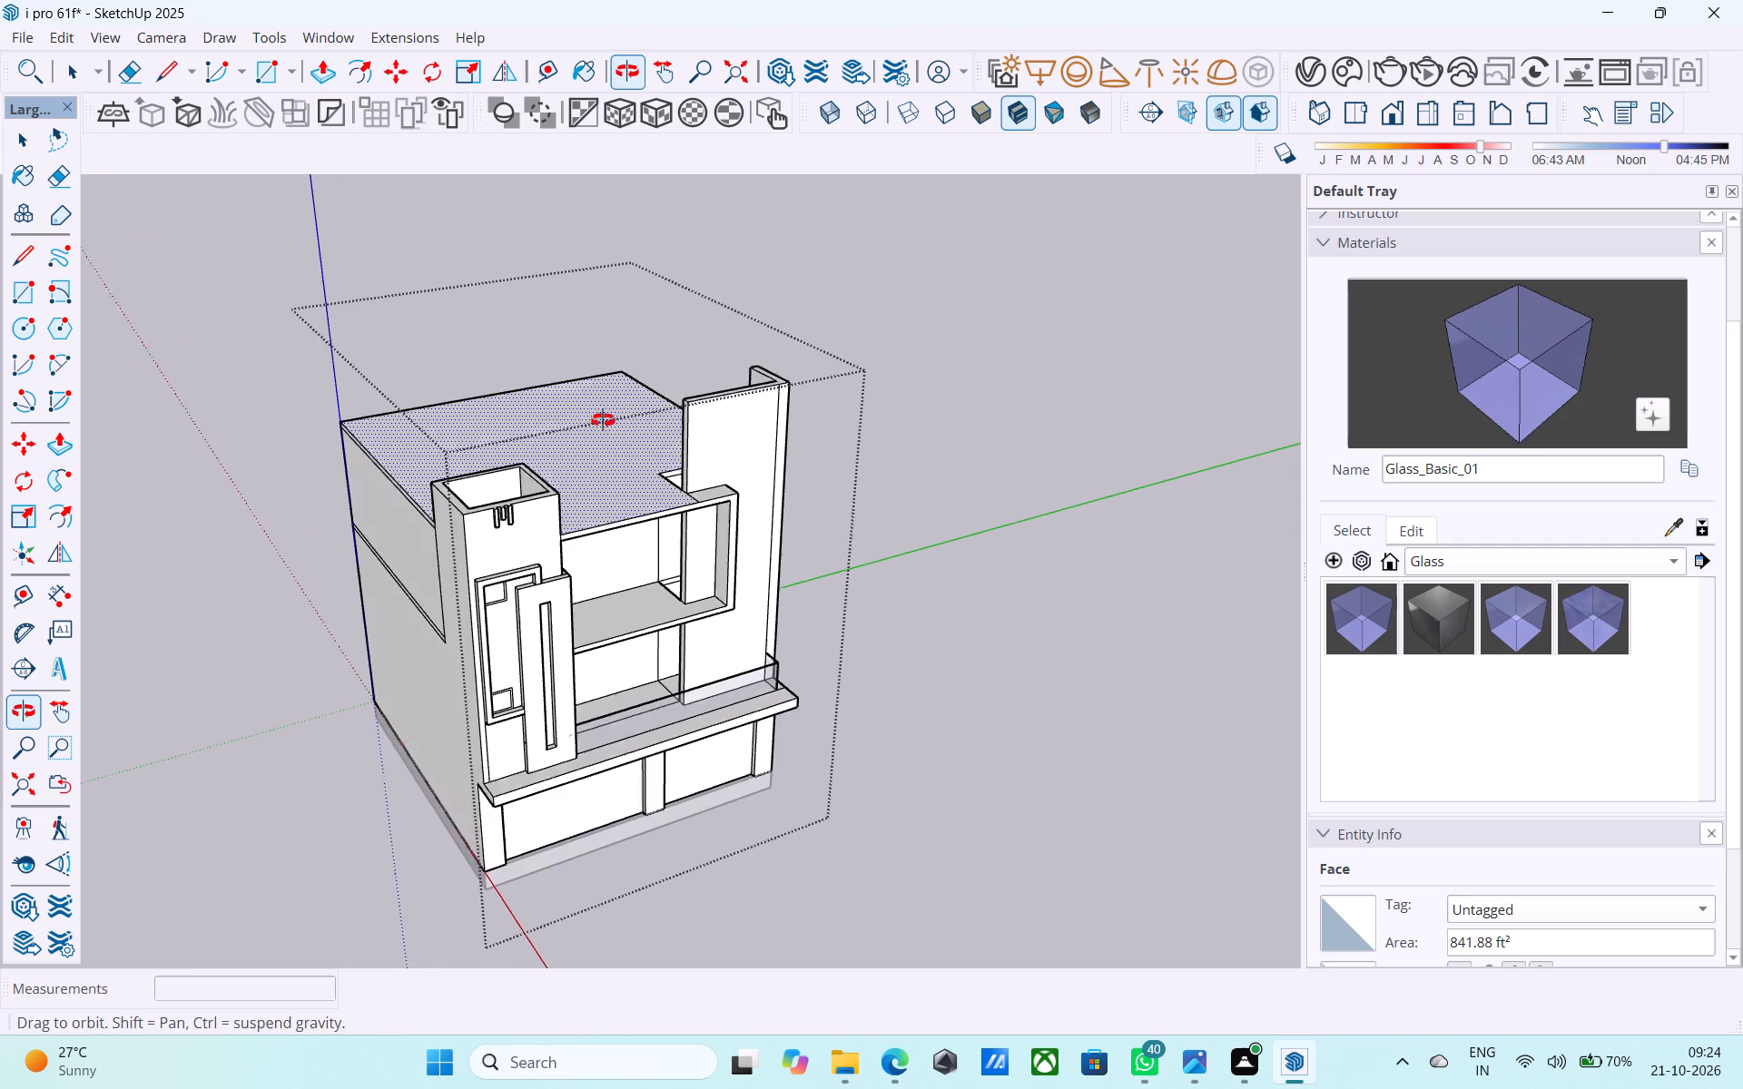
middle_click_drag(603, 420, 597, 425)
scroll(597, 418, "down", 5)
middle_click(597, 418)
scroll(597, 418, "up", 5)
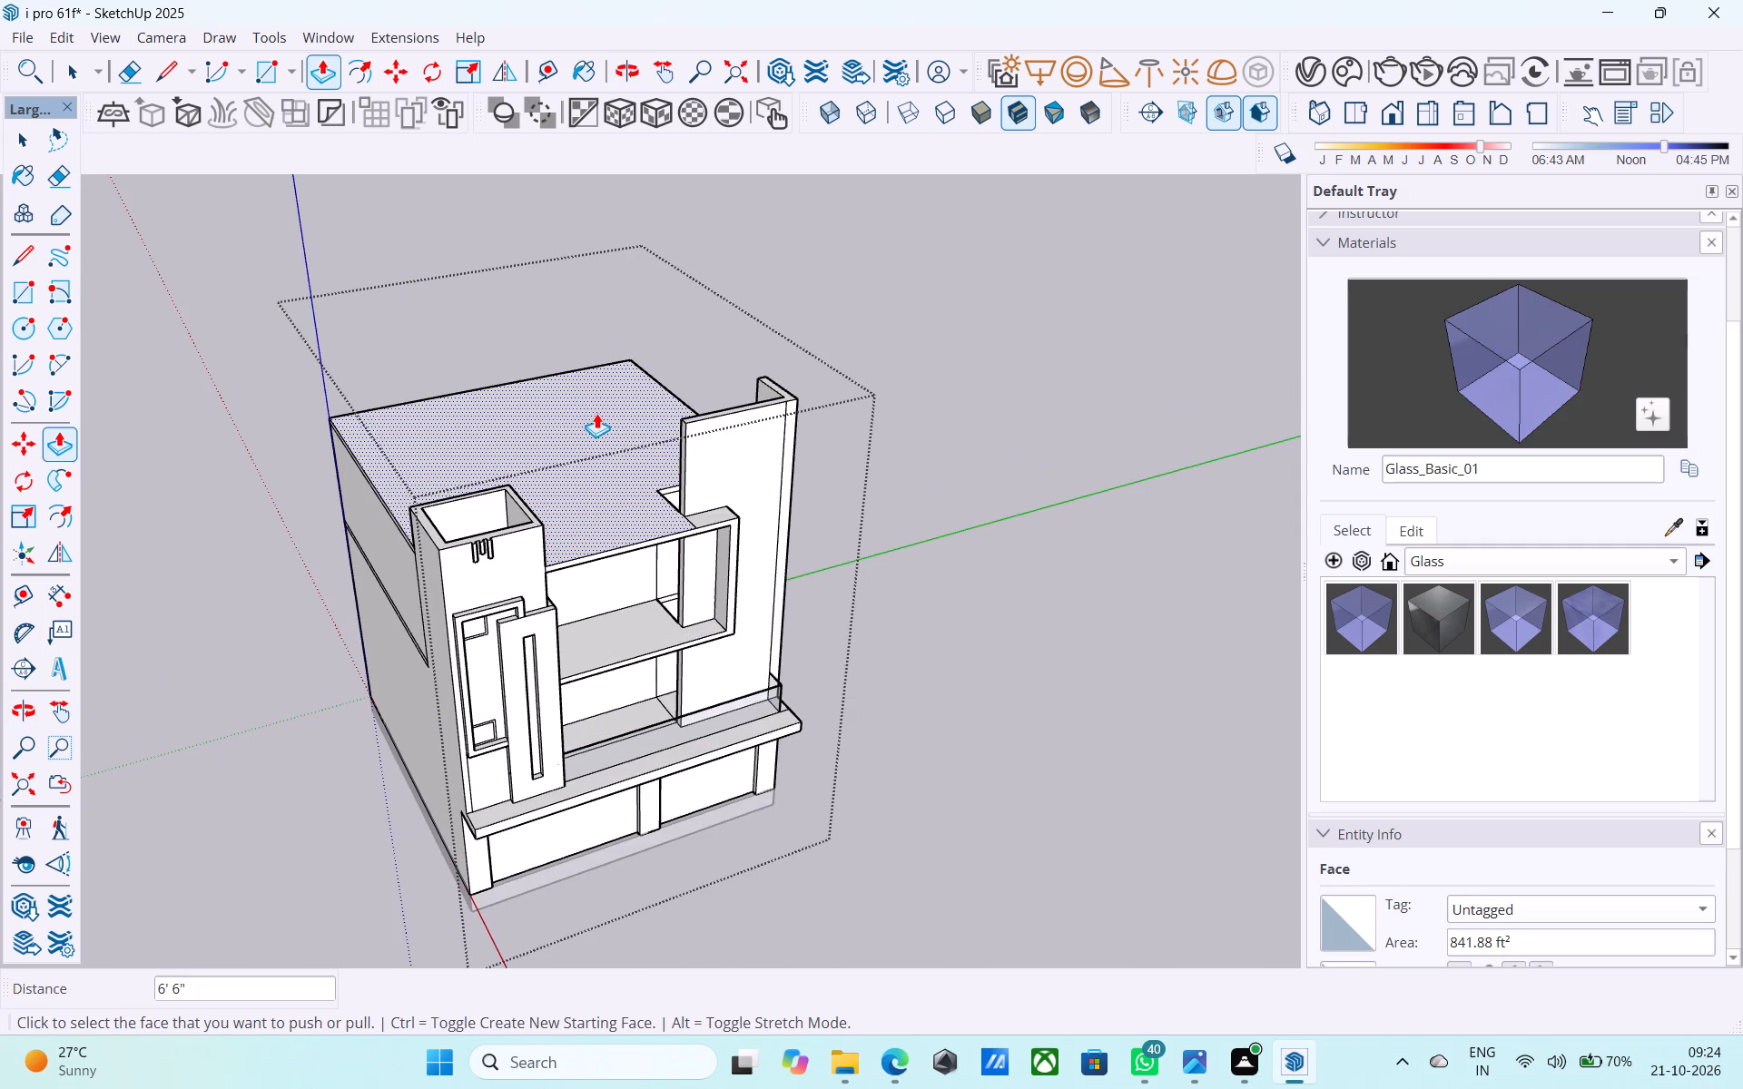
scroll(596, 413, "down", 3)
middle_click_drag(596, 412, 931, 456)
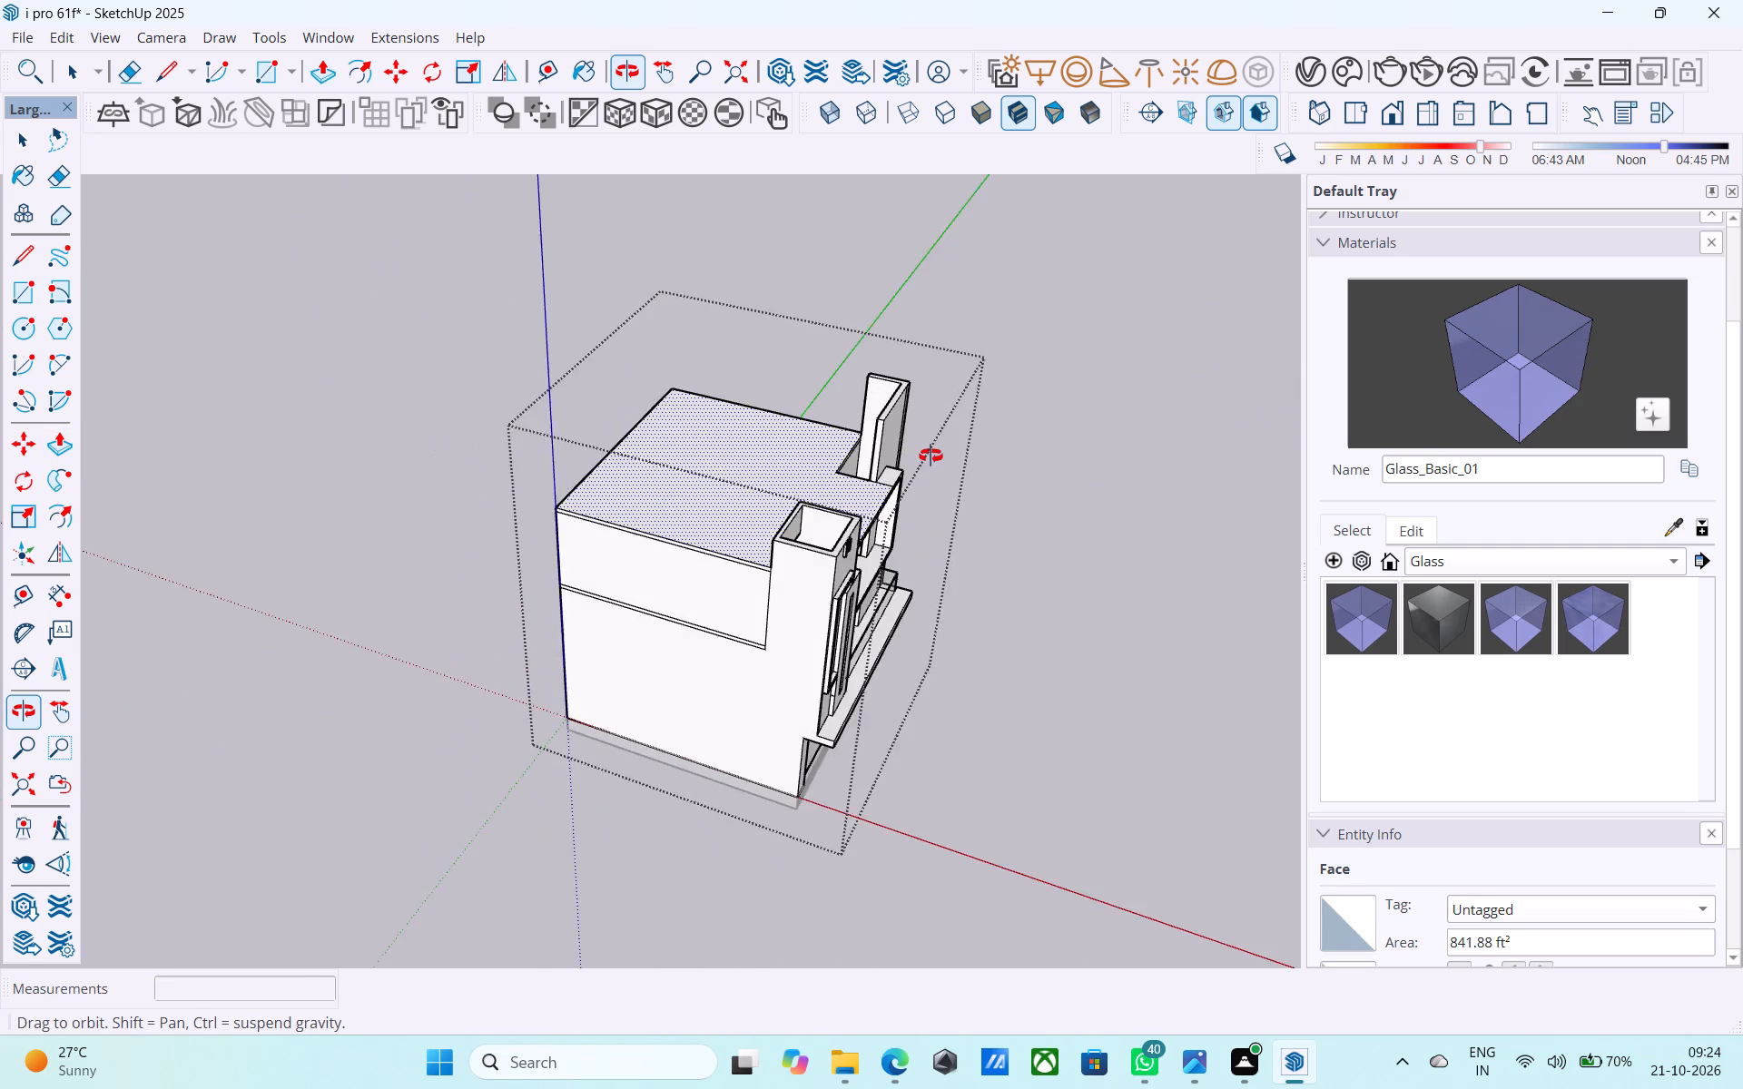
middle_click_drag(931, 456, 1087, 520)
scroll(970, 398, "up", 12)
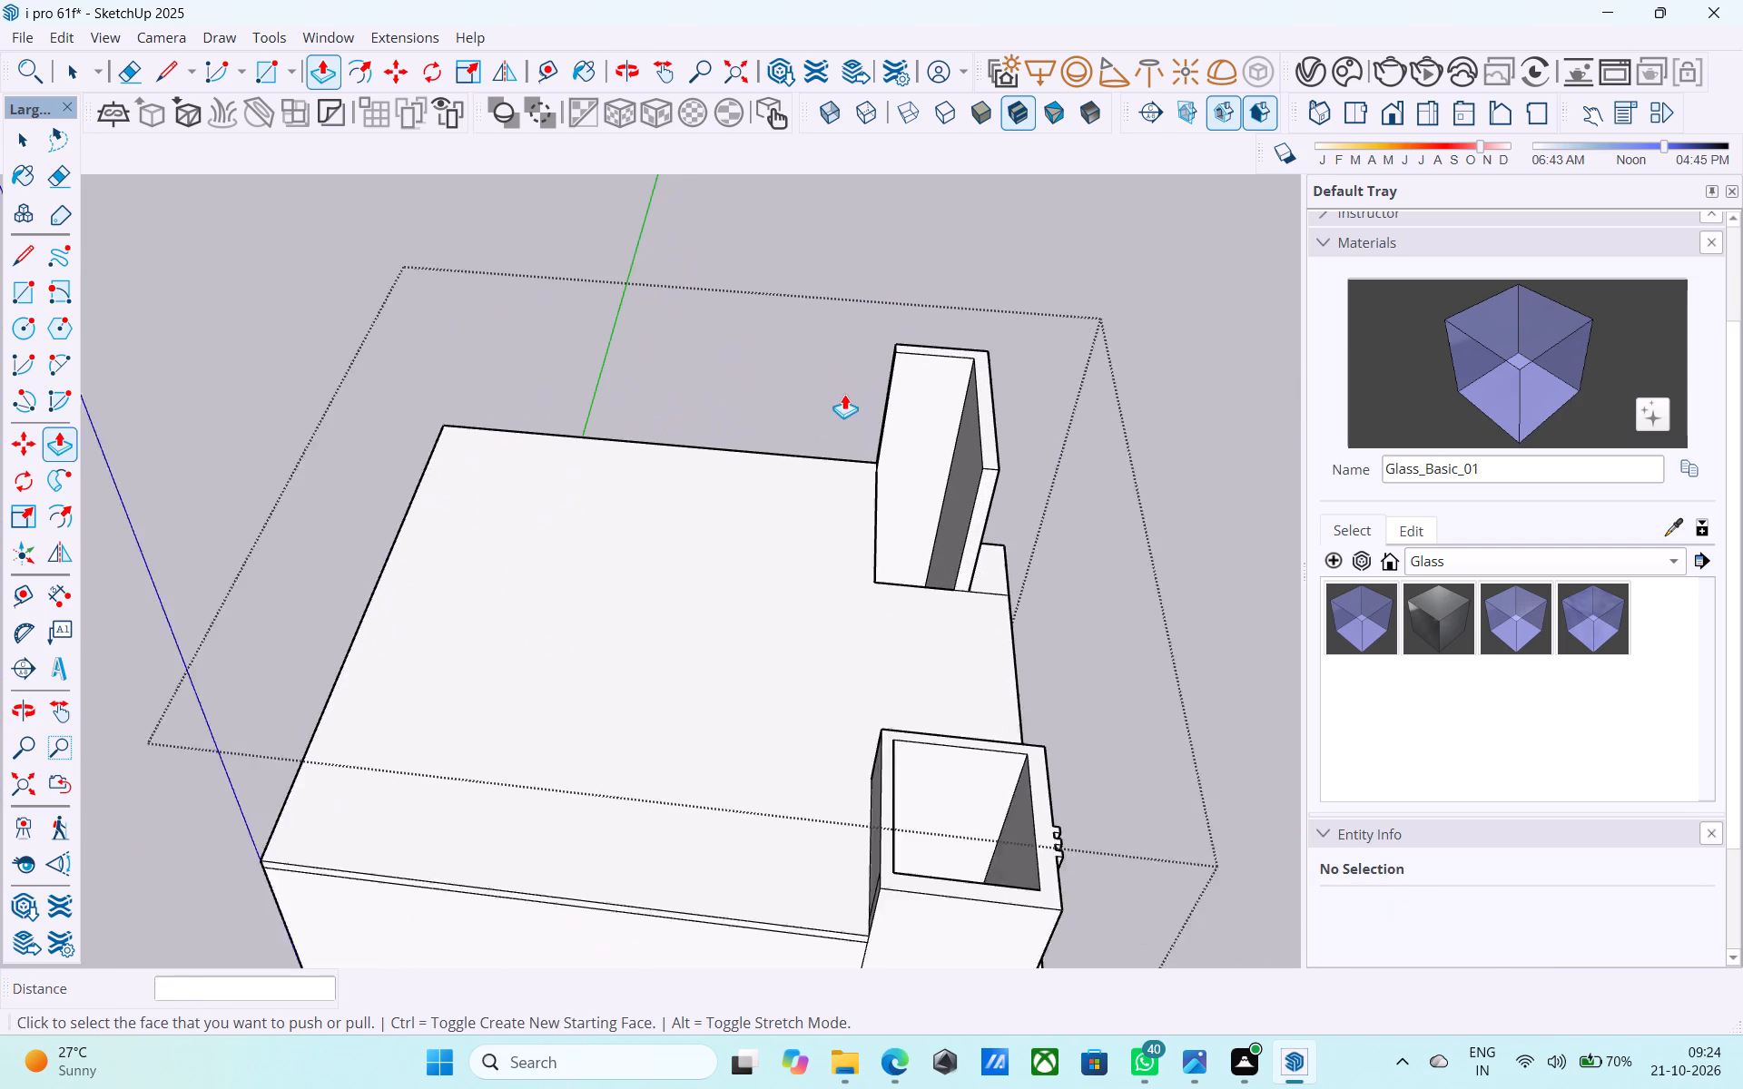
middle_click_drag(844, 394, 1178, 448)
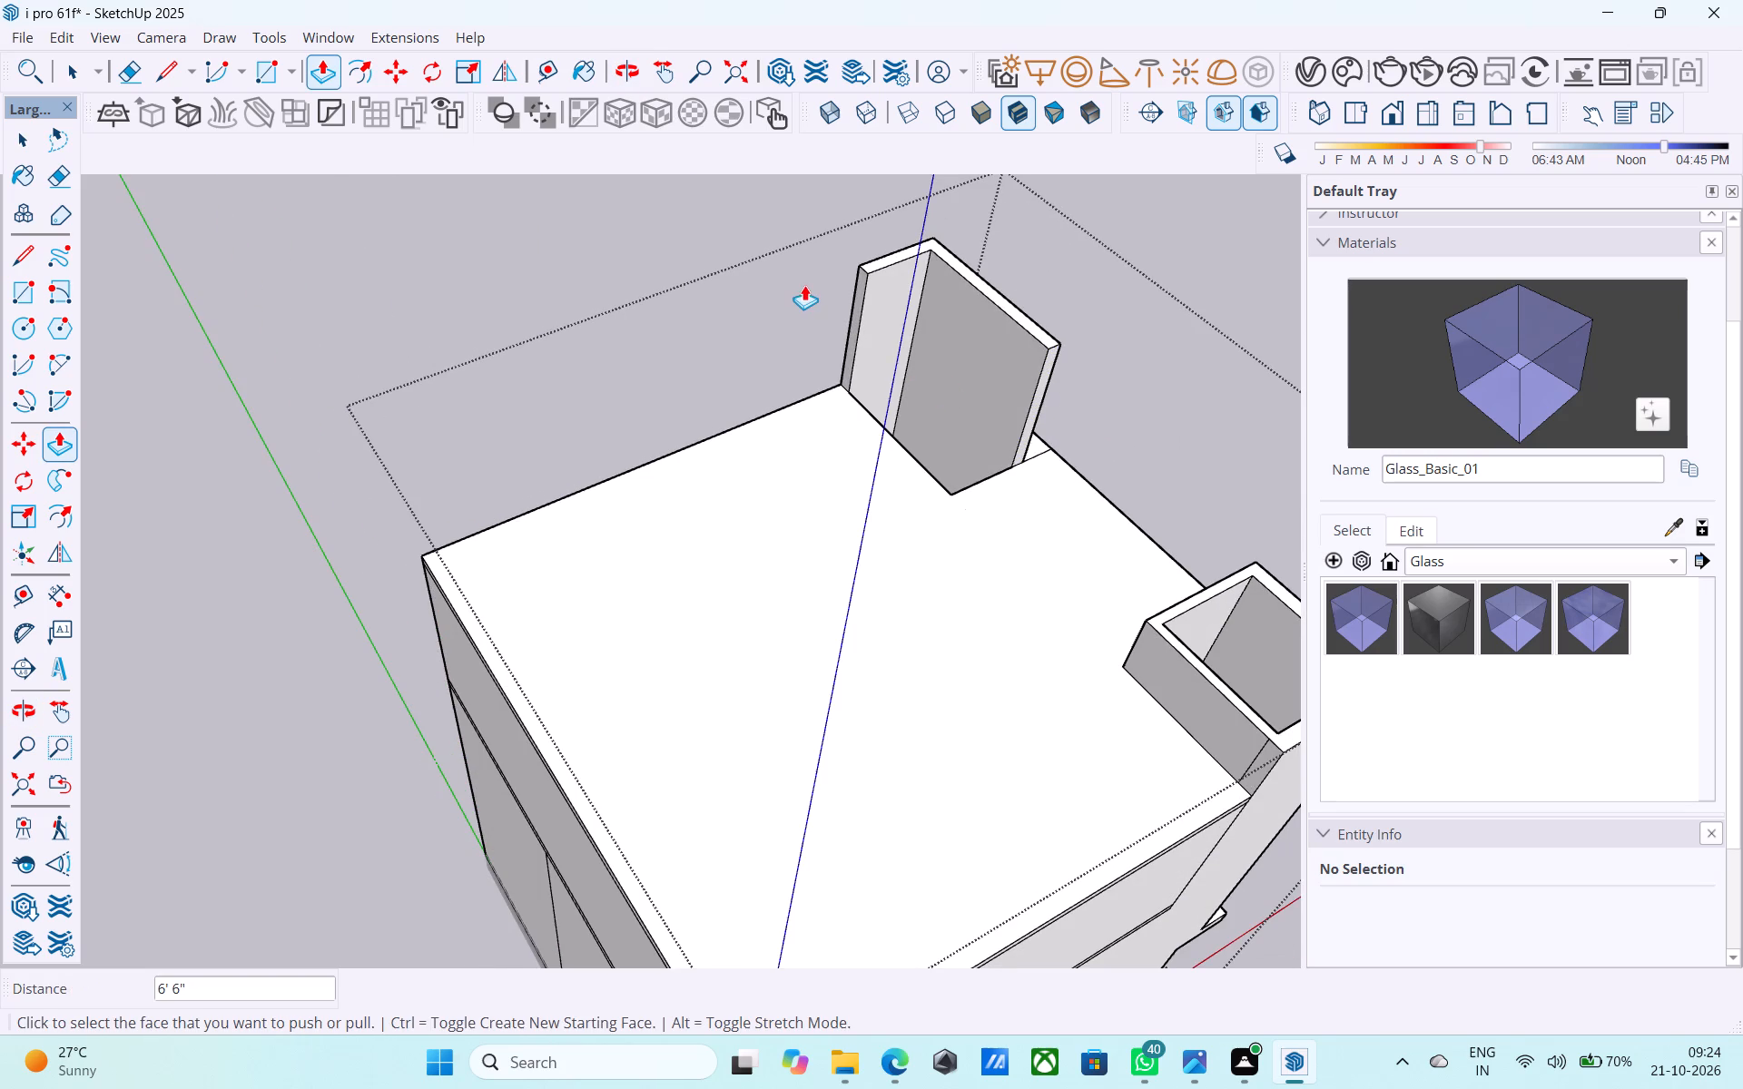
middle_click_drag(884, 296, 627, 260)
scroll(743, 280, "up", 1)
middle_click_drag(820, 280, 523, 297)
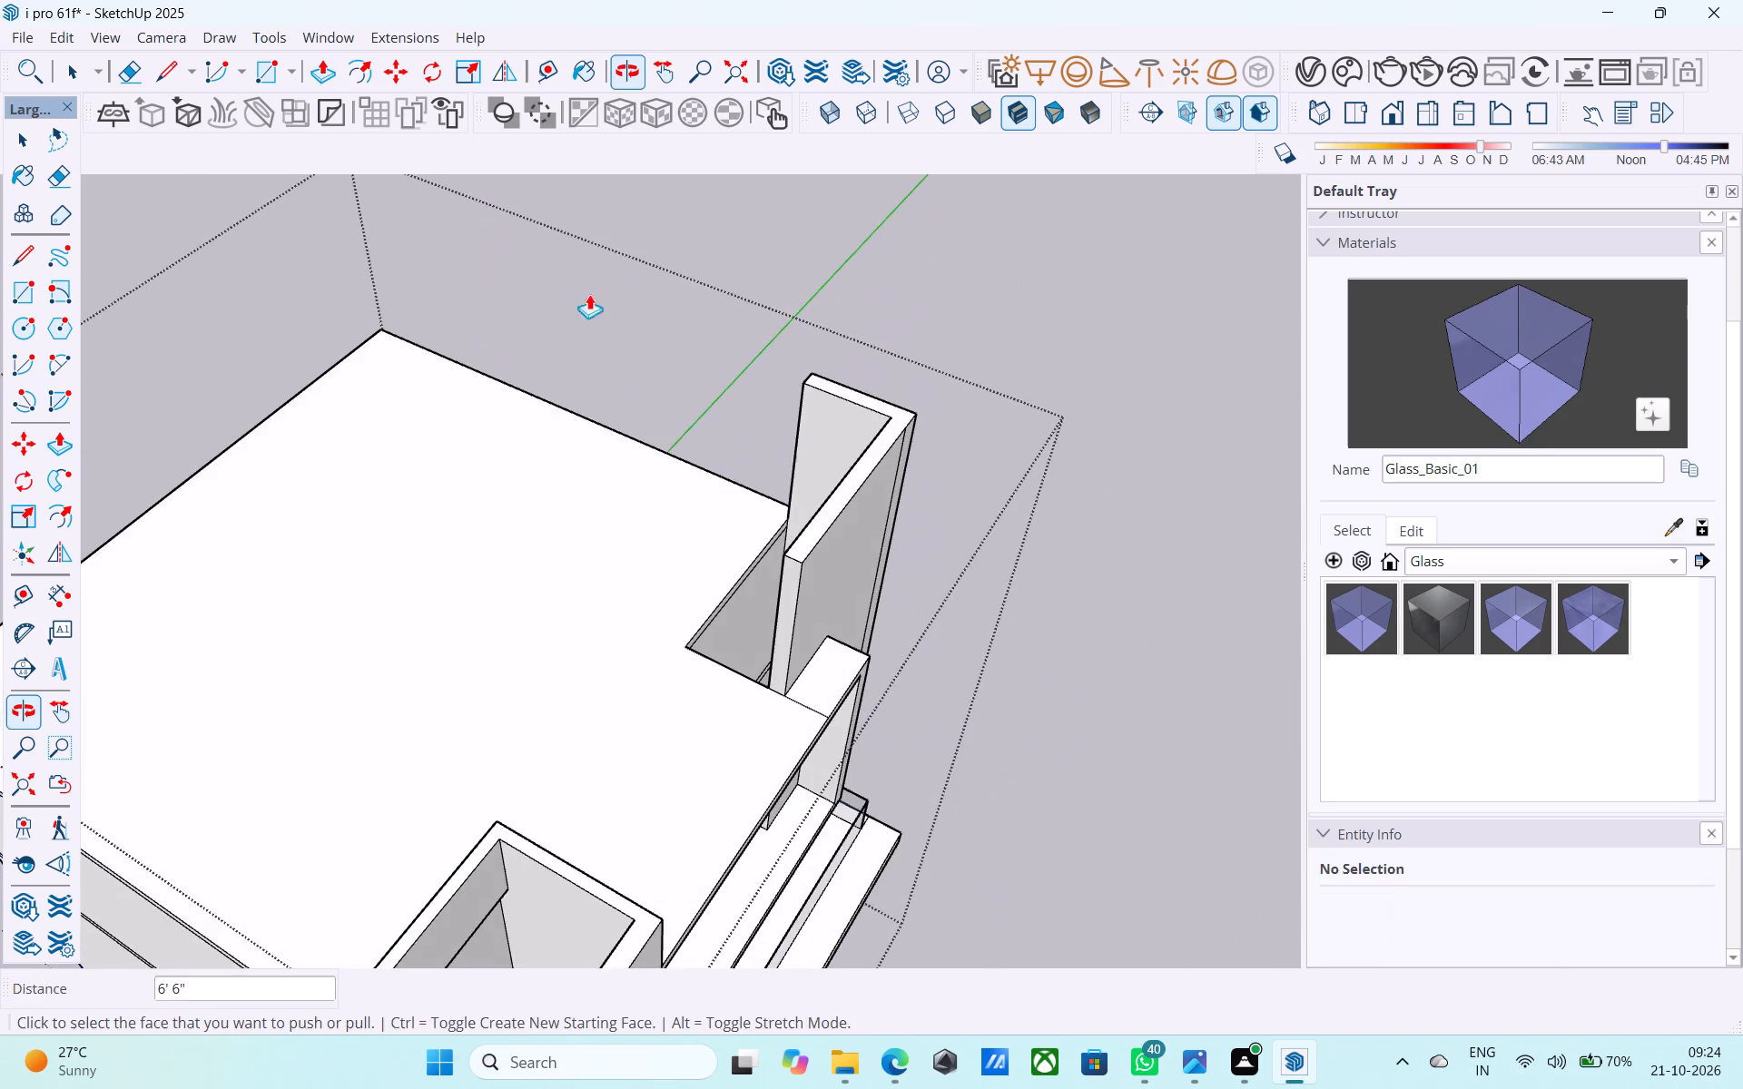
middle_click_drag(675, 244, 759, 207)
scroll(886, 350, "up", 4)
Copy the vertical end edge of the tall tower's short side wall 6" inward and close the strip's bottom with a line.
key("space")
middle_click_drag(798, 369, 876, 427)
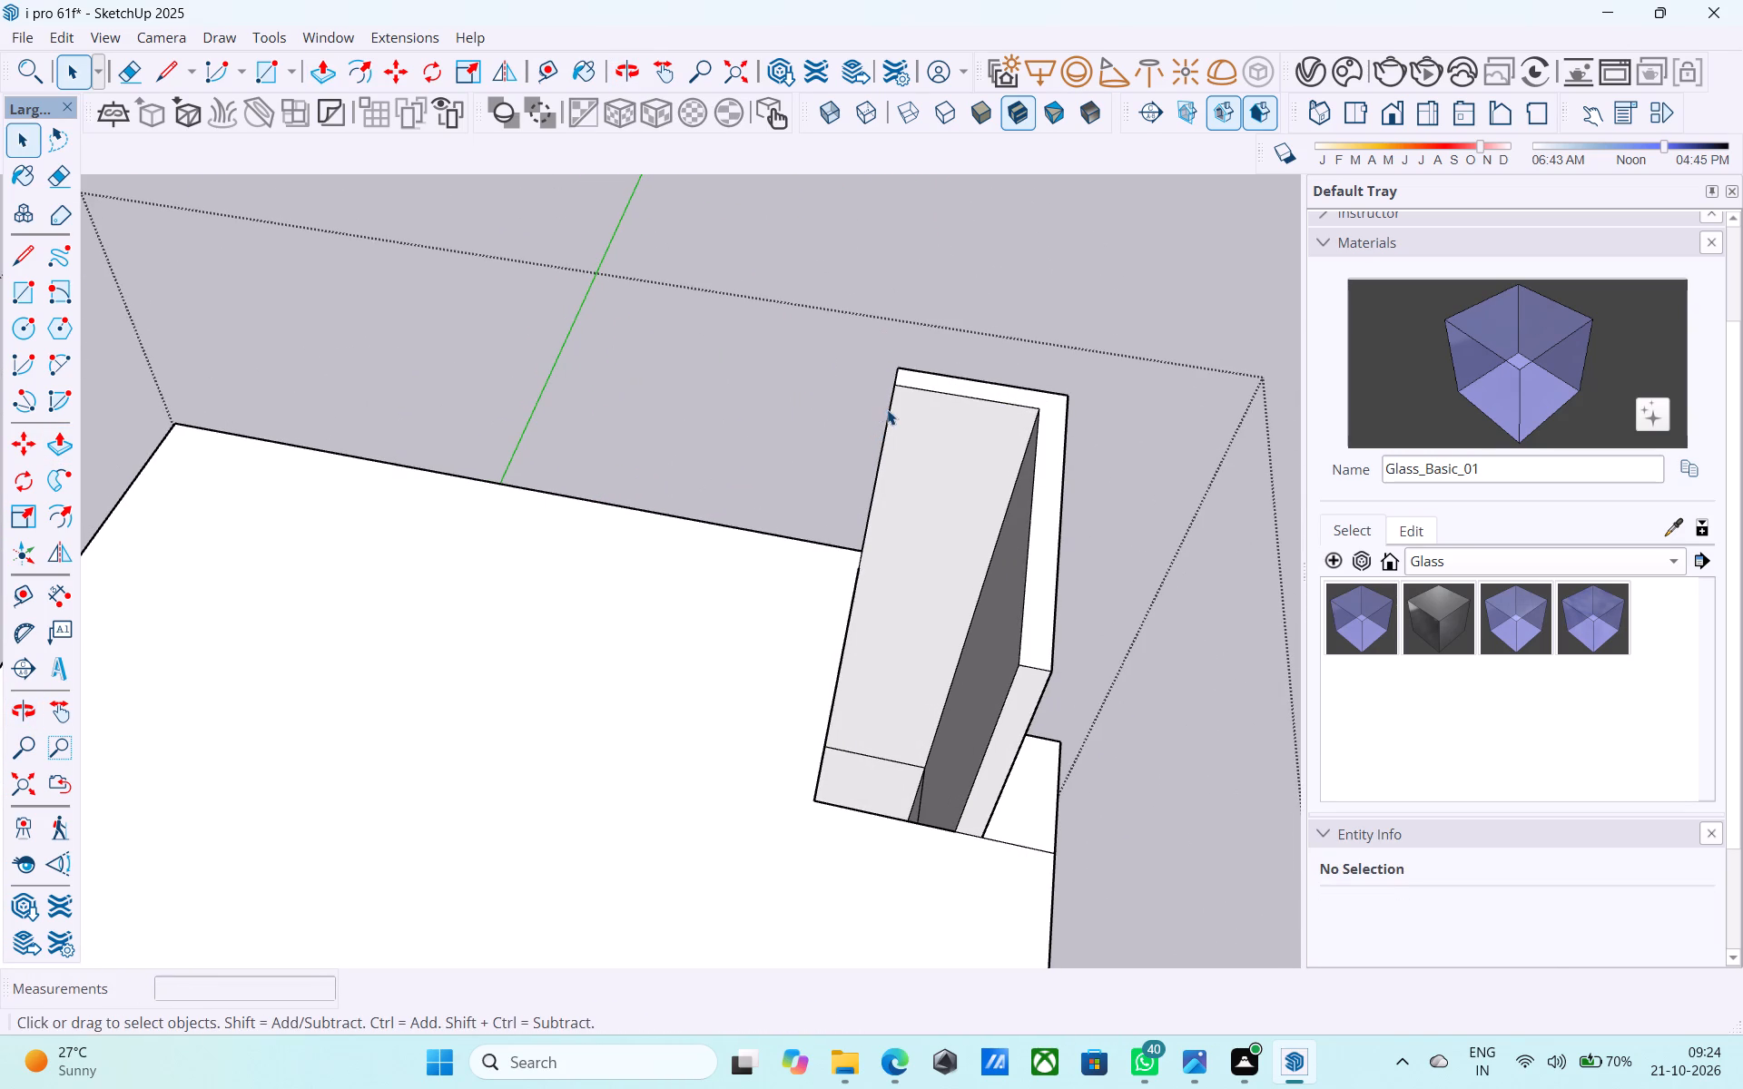
left_click(891, 410)
key("m")
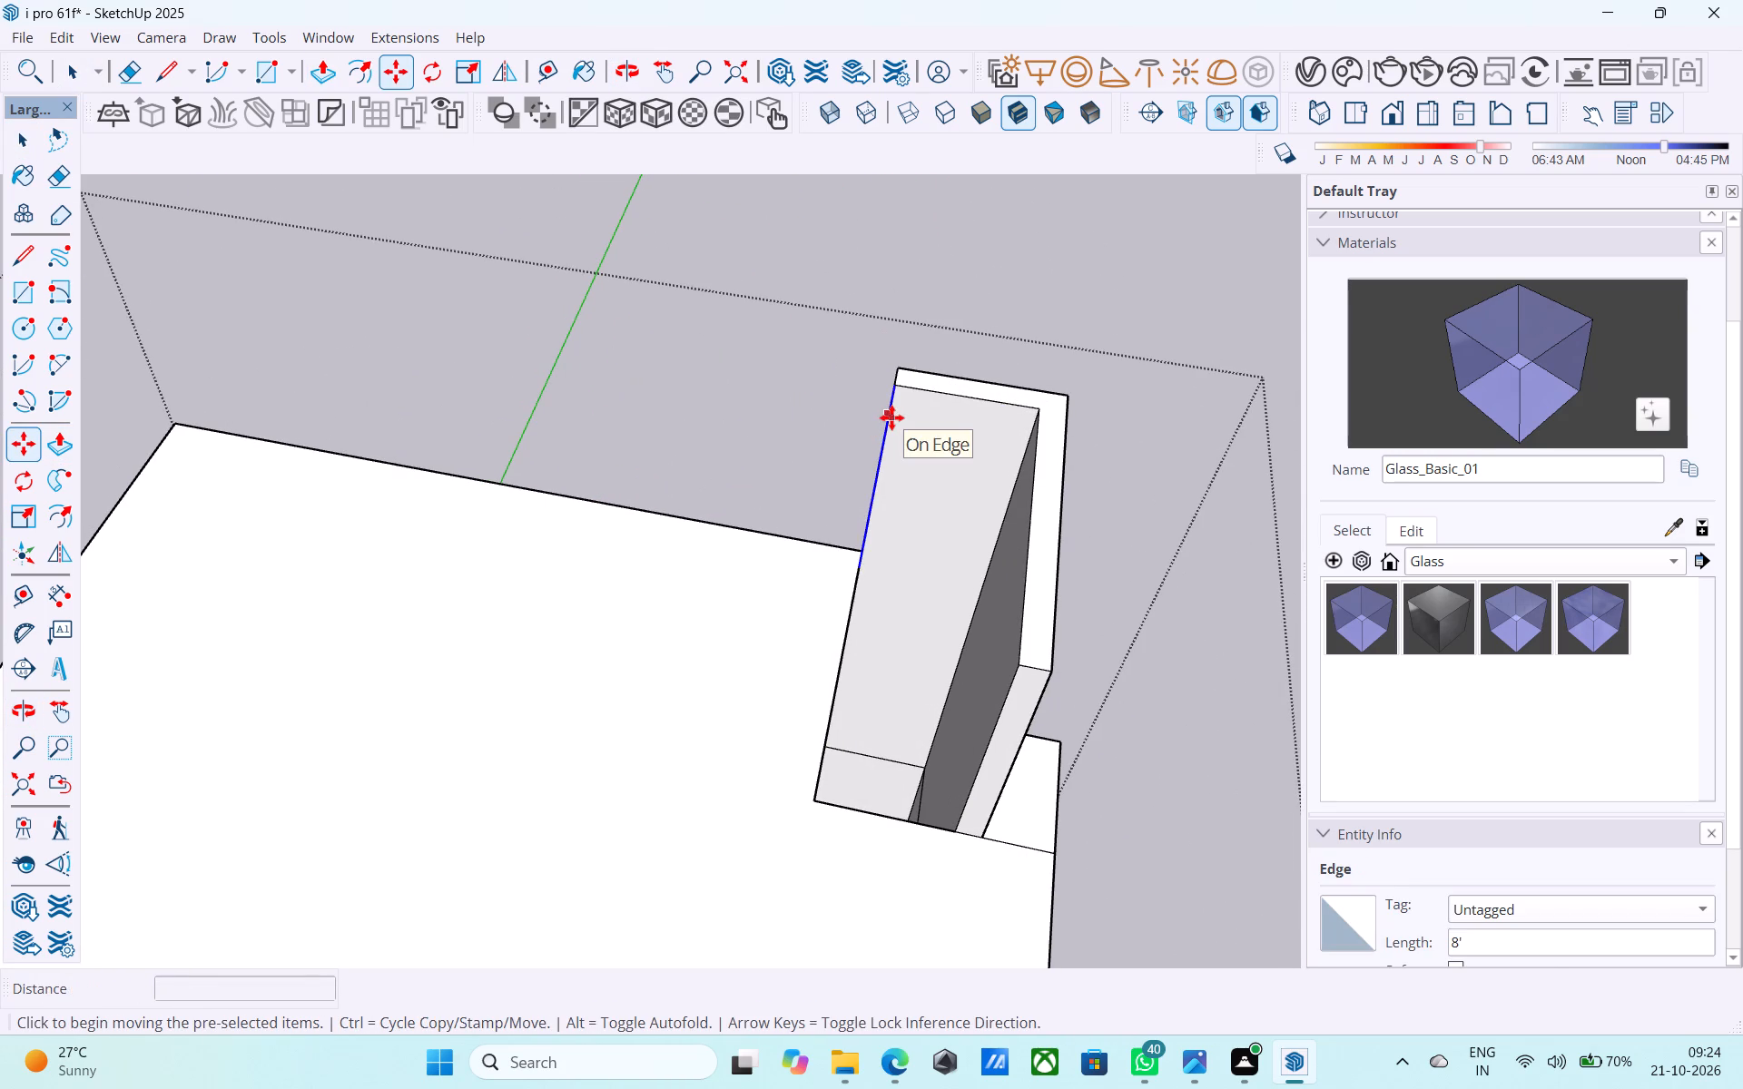
left_click(900, 390)
left_click(920, 397)
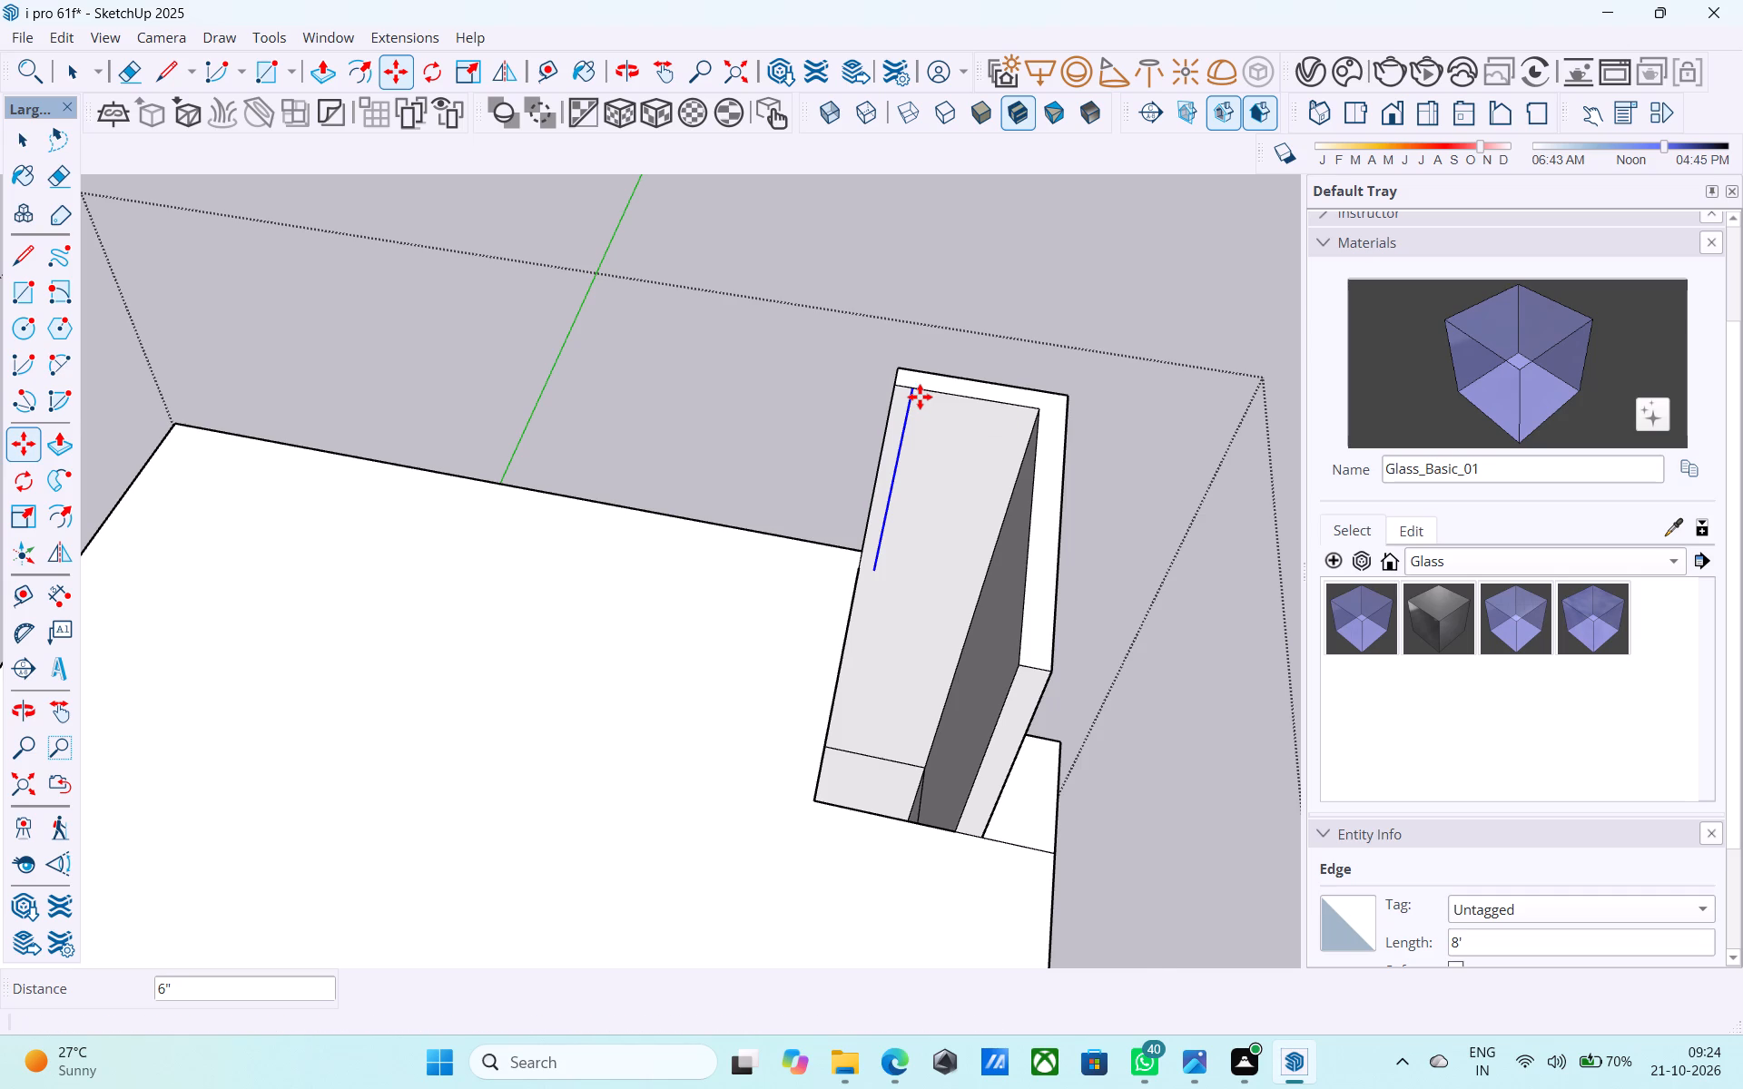
scroll(914, 412, "up", 6)
key("space")
left_click(886, 409)
key("l")
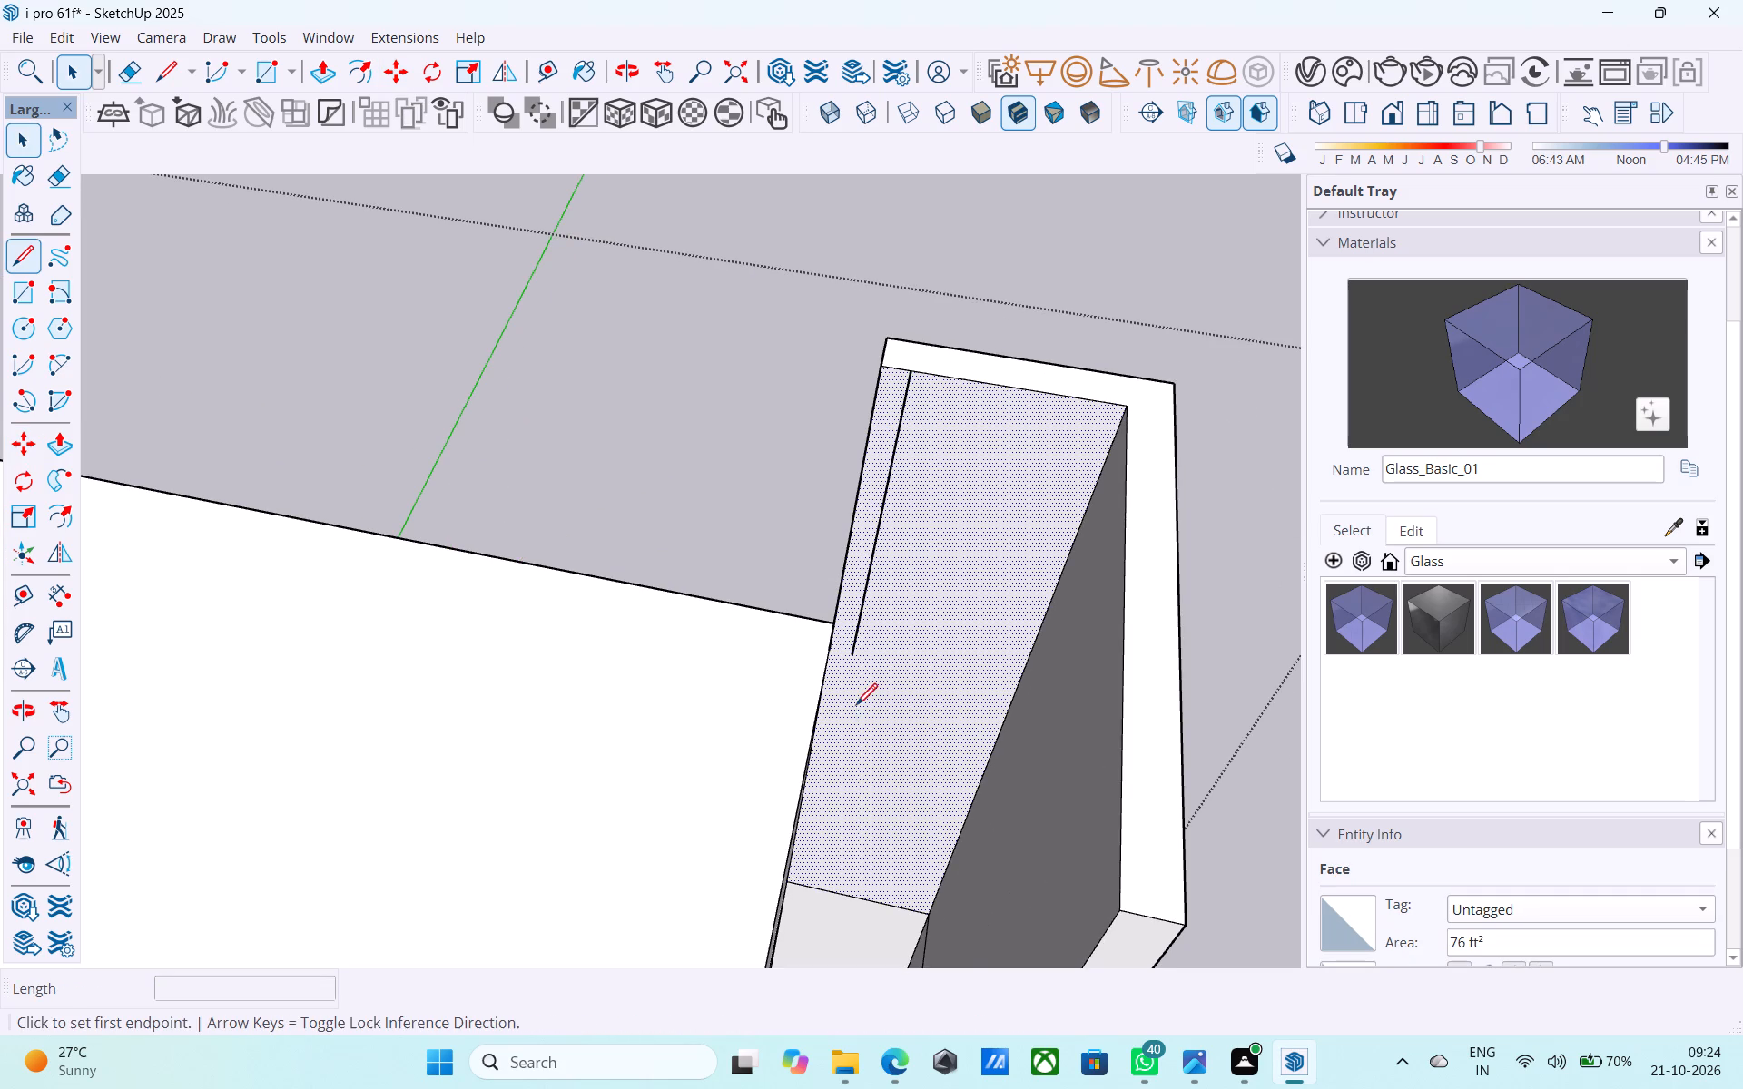
scroll(851, 669, "up", 4)
left_click(858, 647)
left_click(822, 647)
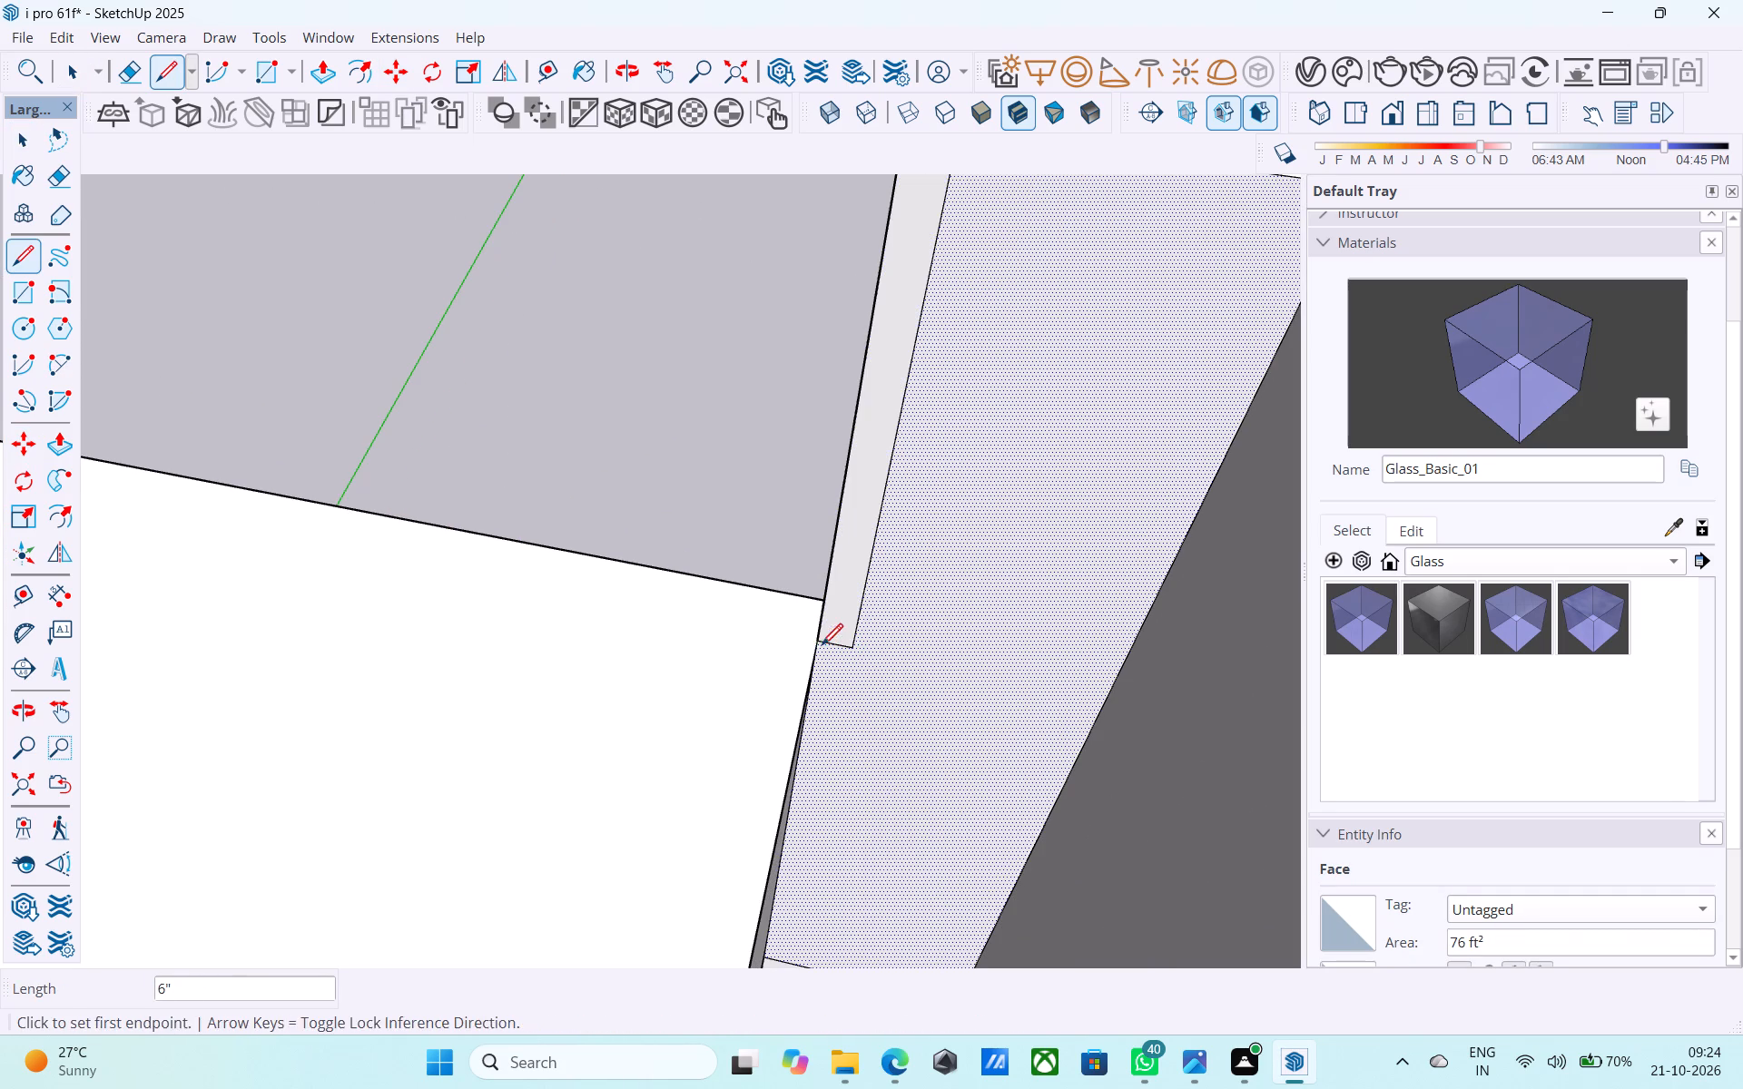
Push/Pull the 6" wide strip 9' parallel to the tall front wall, up to the corner of the roof notch.
key("space")
left_click(846, 582)
key("p")
left_click(847, 581)
scroll(840, 595, "down", 4)
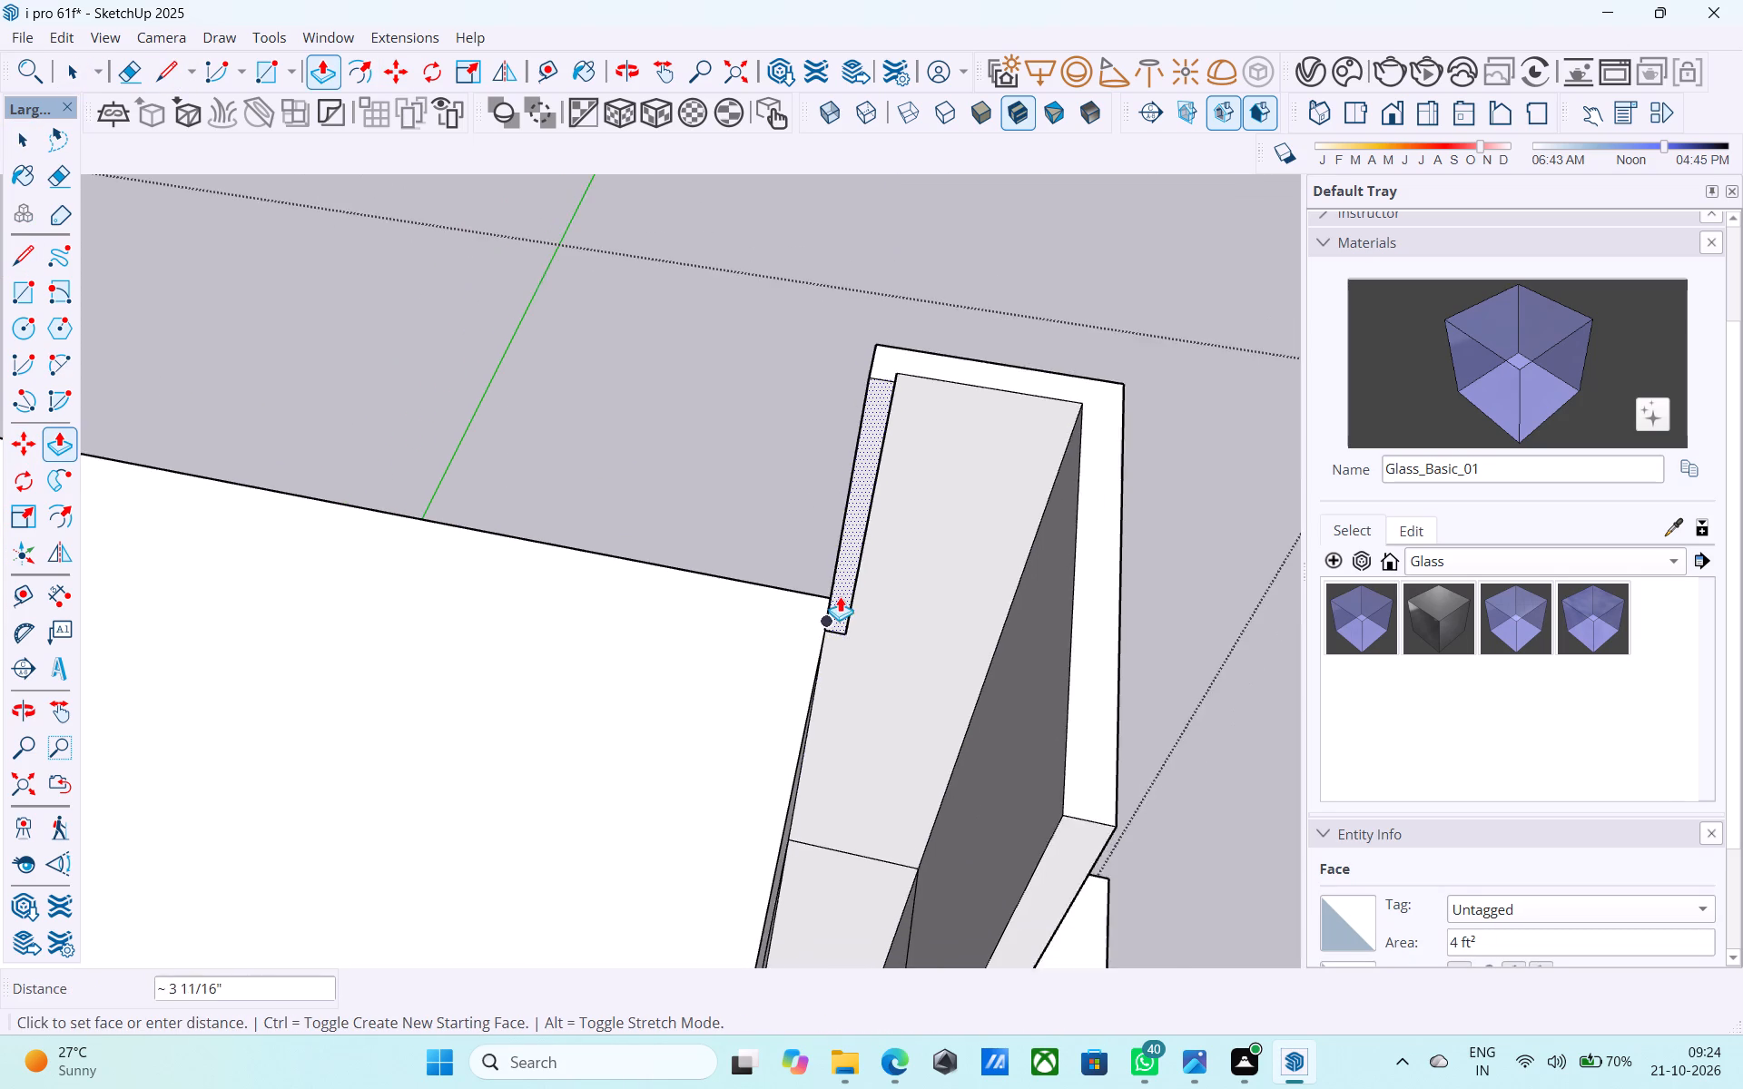
scroll(840, 596, "down", 3)
scroll(838, 601, "up", 2)
scroll(837, 602, "down", 6)
middle_click_drag(828, 633, 541, 562)
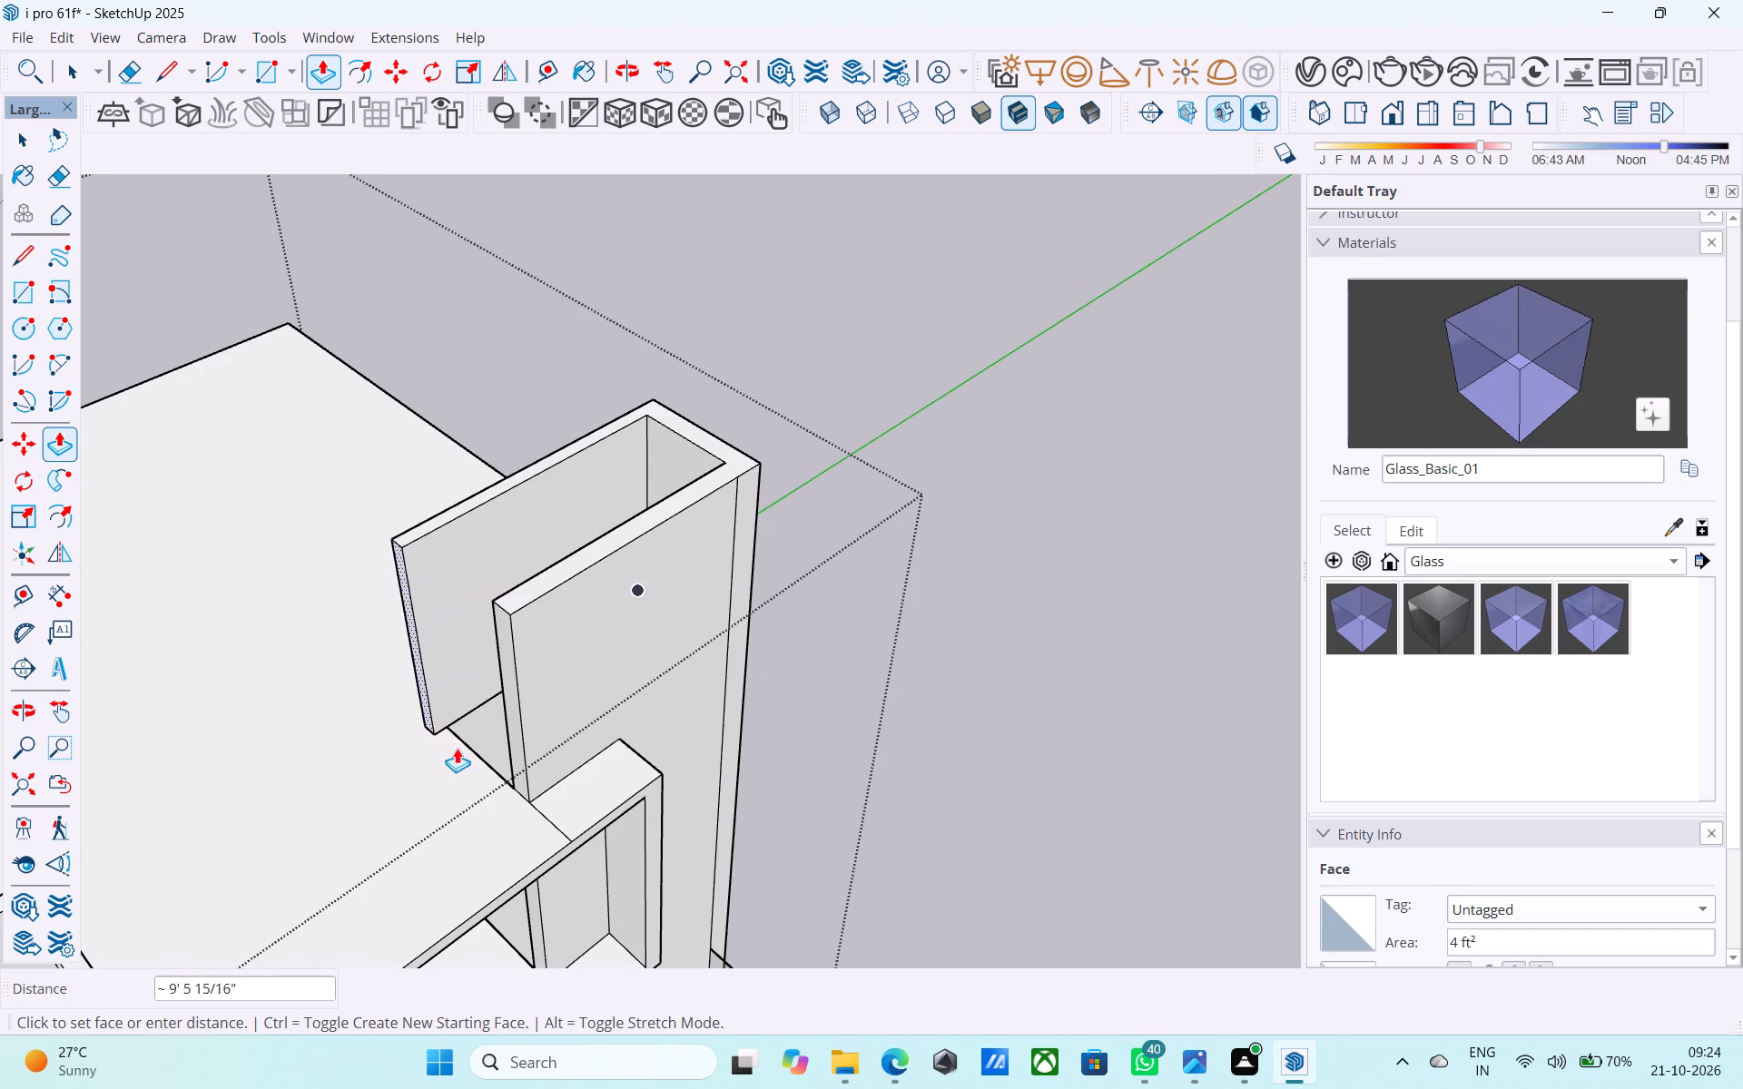
left_click(466, 740)
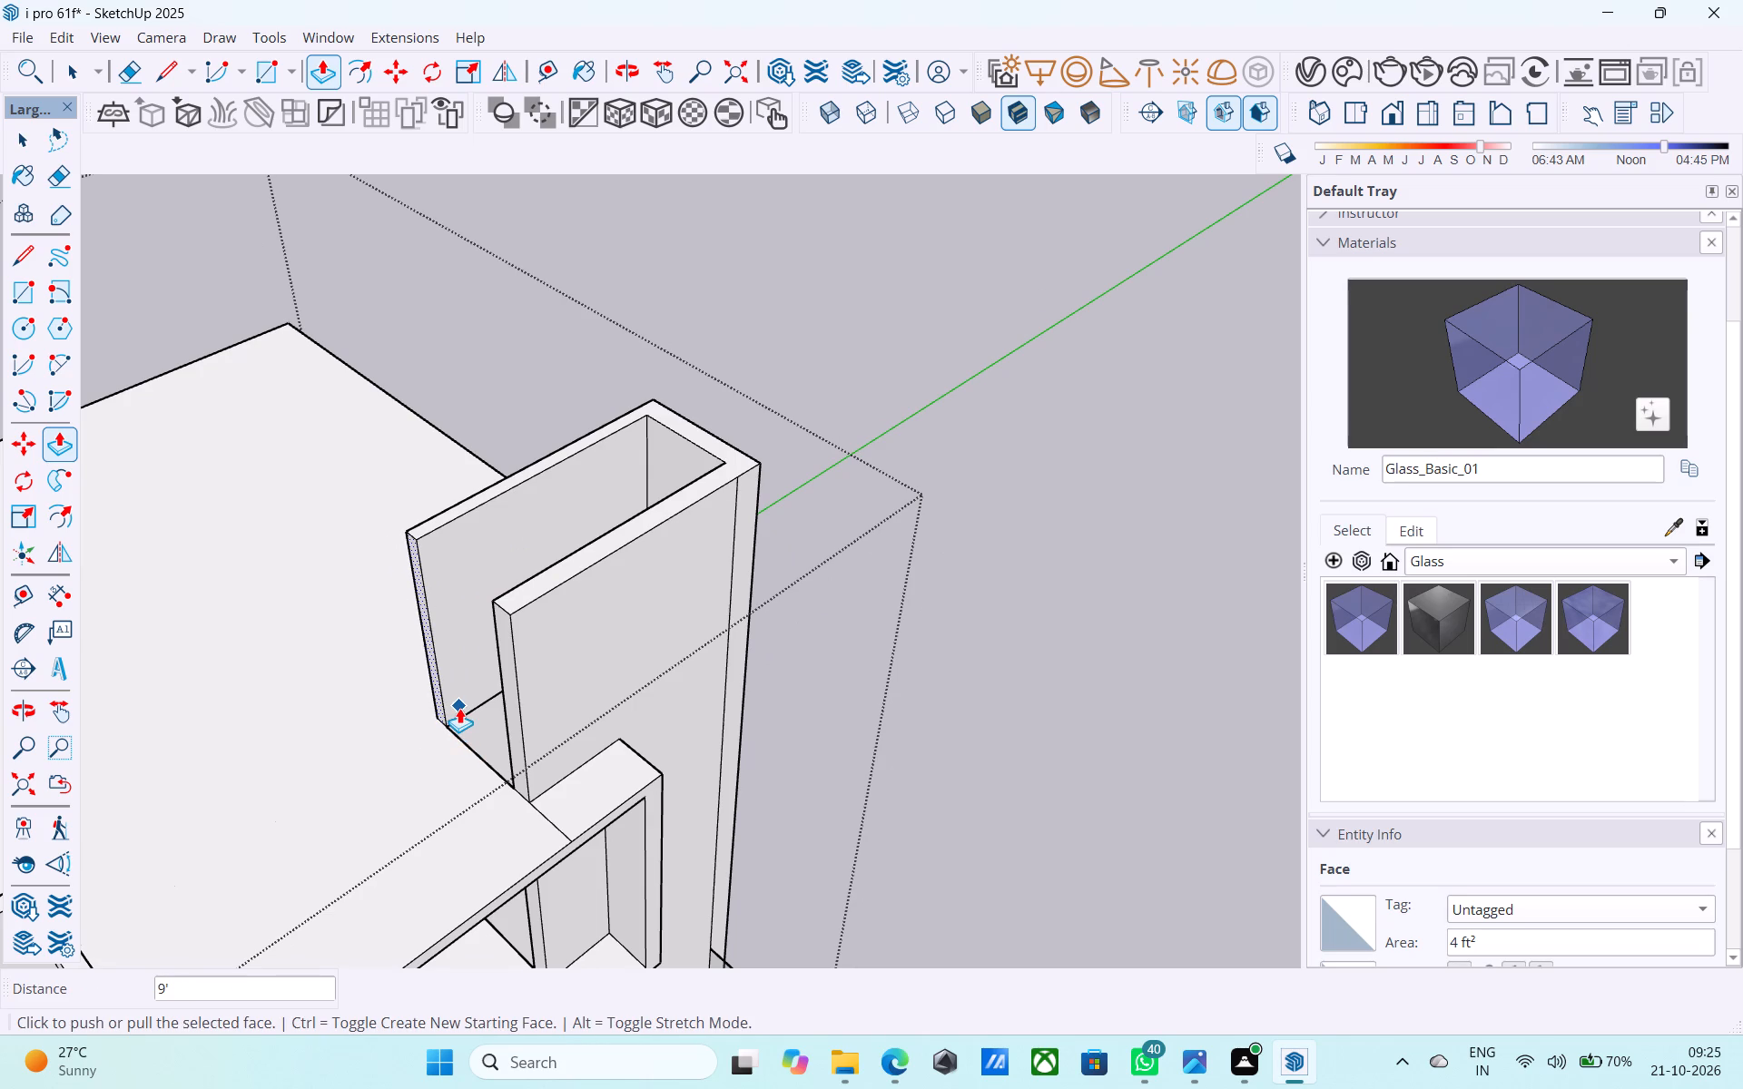
Examine the tall tower's new back wall and its remaining open side from the front and from above.
scroll(459, 708, "down", 5)
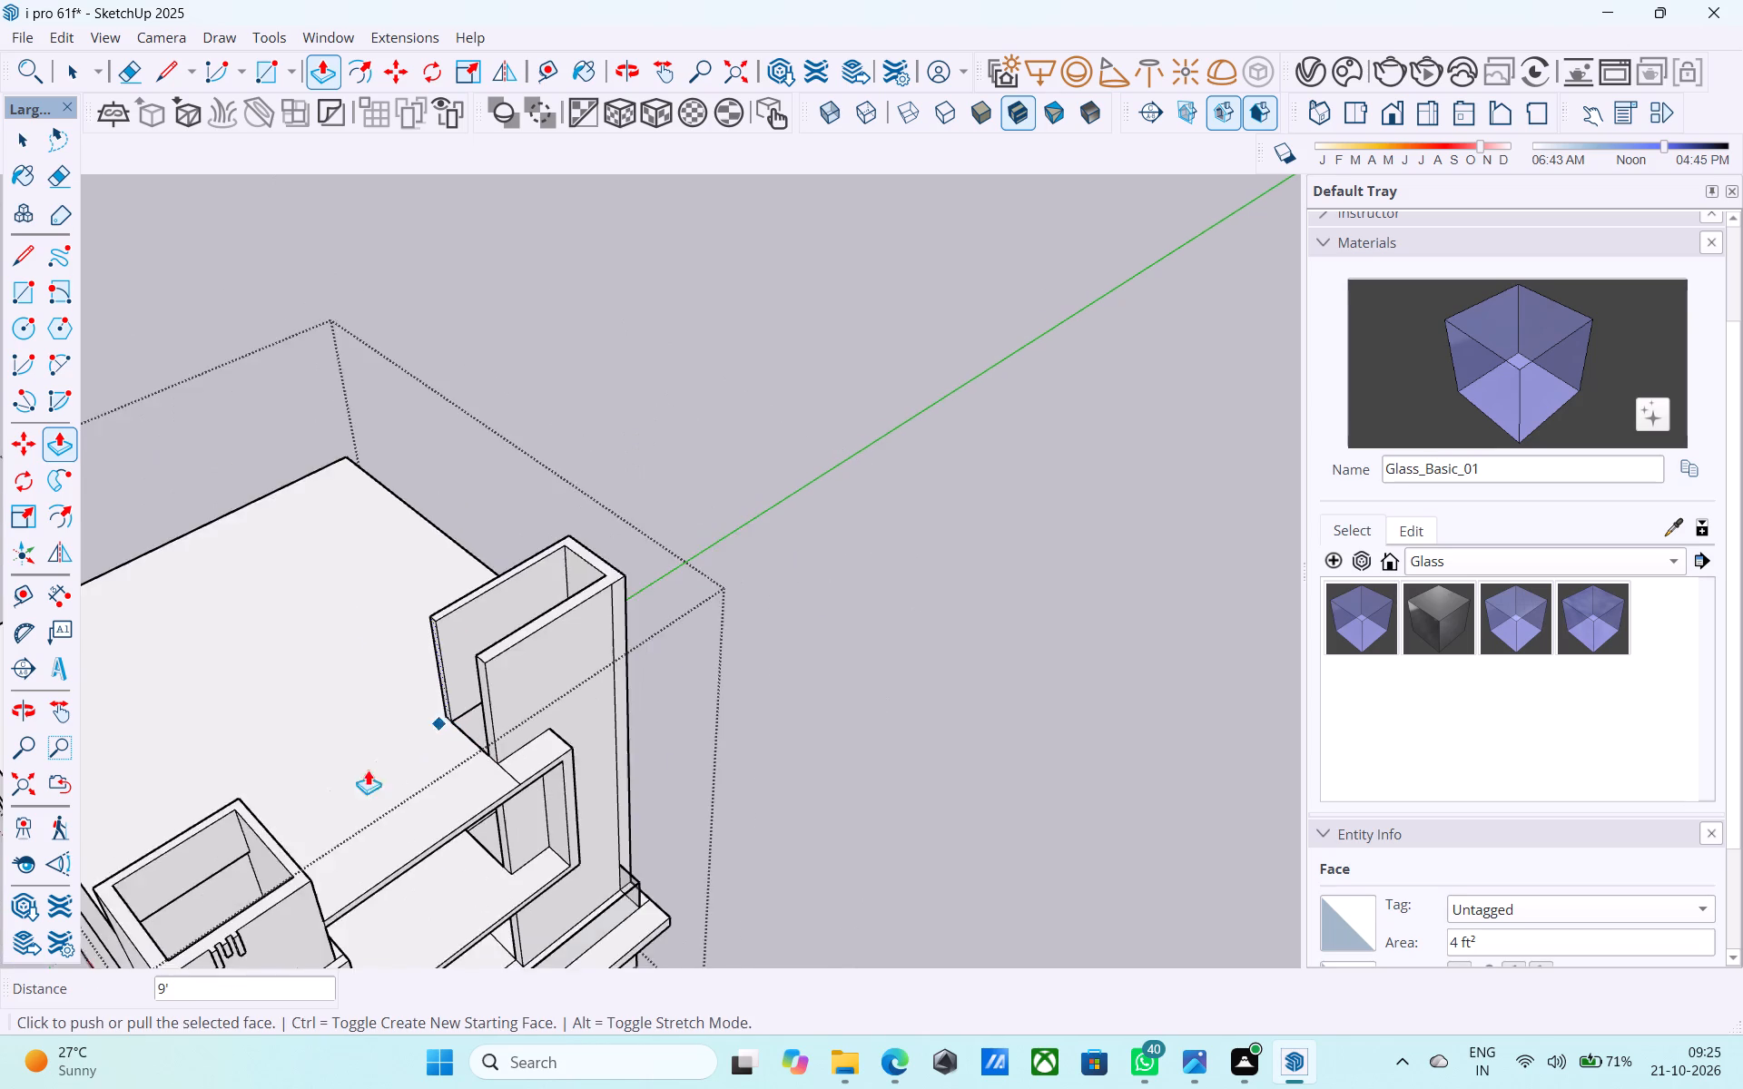
scroll(368, 770, "down", 3)
middle_click_drag(290, 836, 276, 790)
scroll(656, 625, "down", 2)
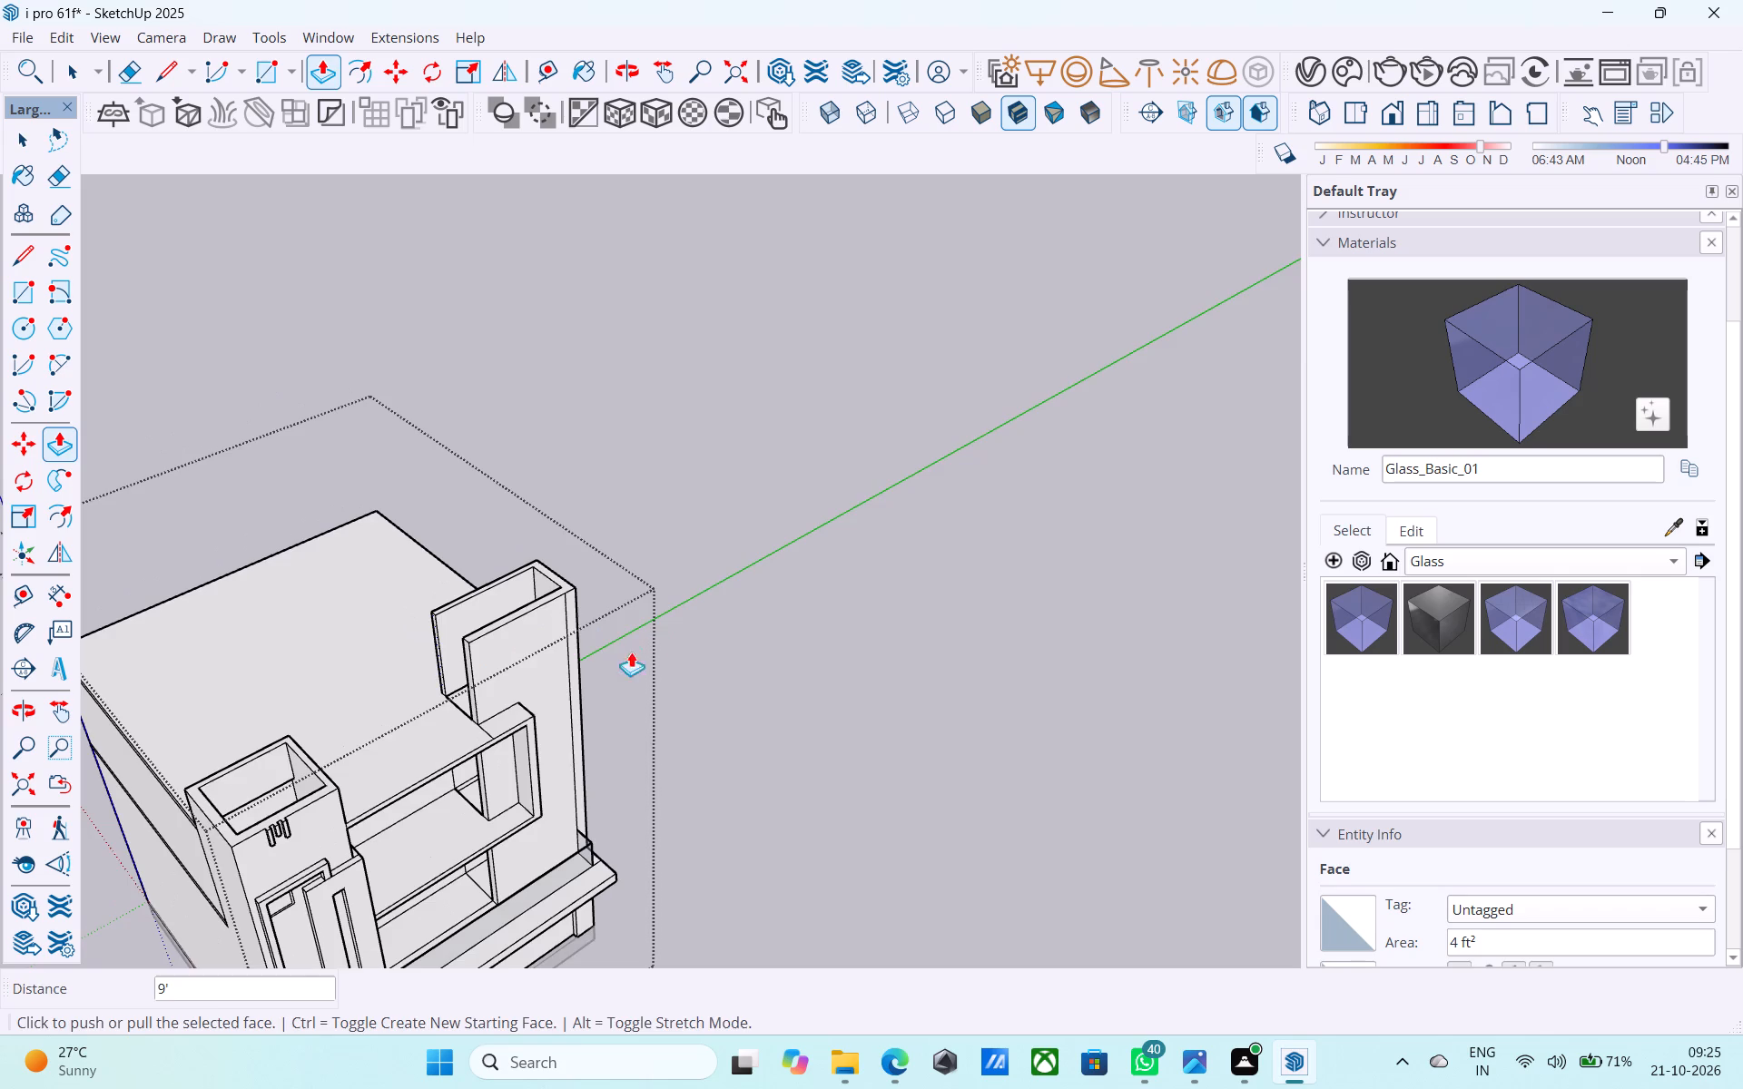
middle_click_drag(627, 652, 572, 629)
scroll(578, 513, "up", 2)
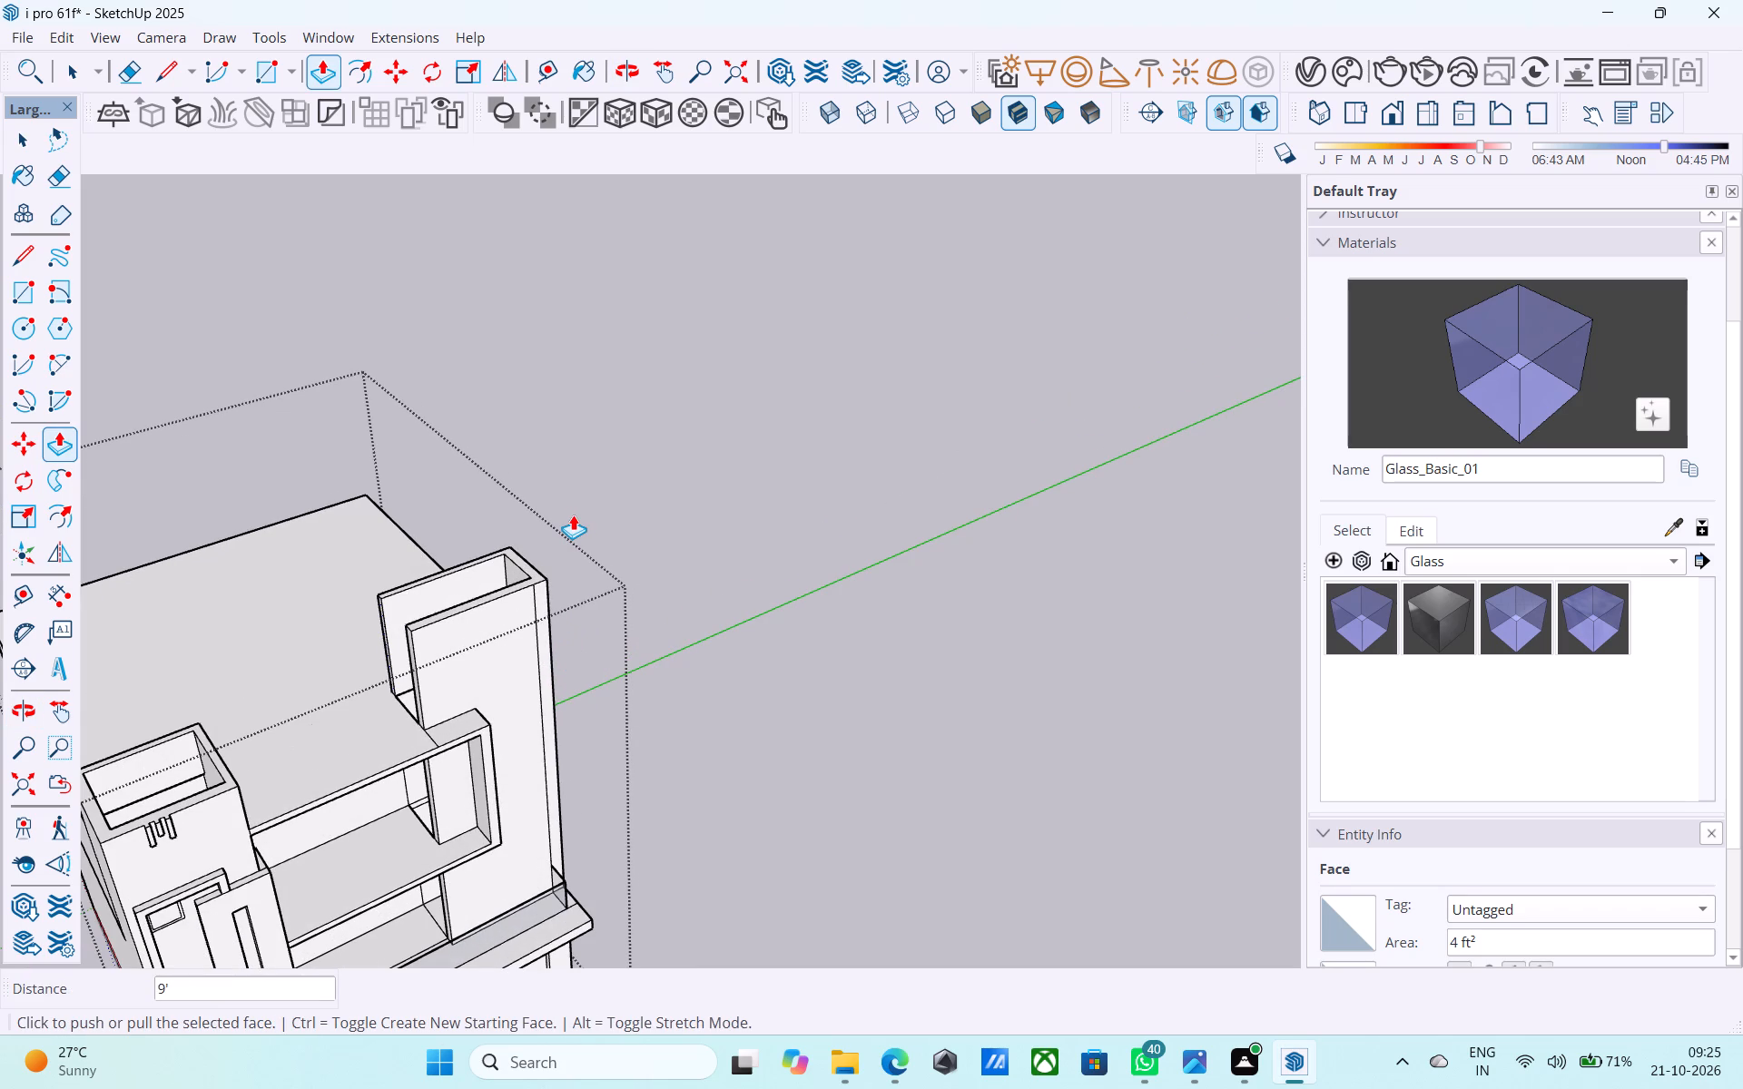
scroll(573, 515, "down", 2)
middle_click_drag(564, 533, 375, 383)
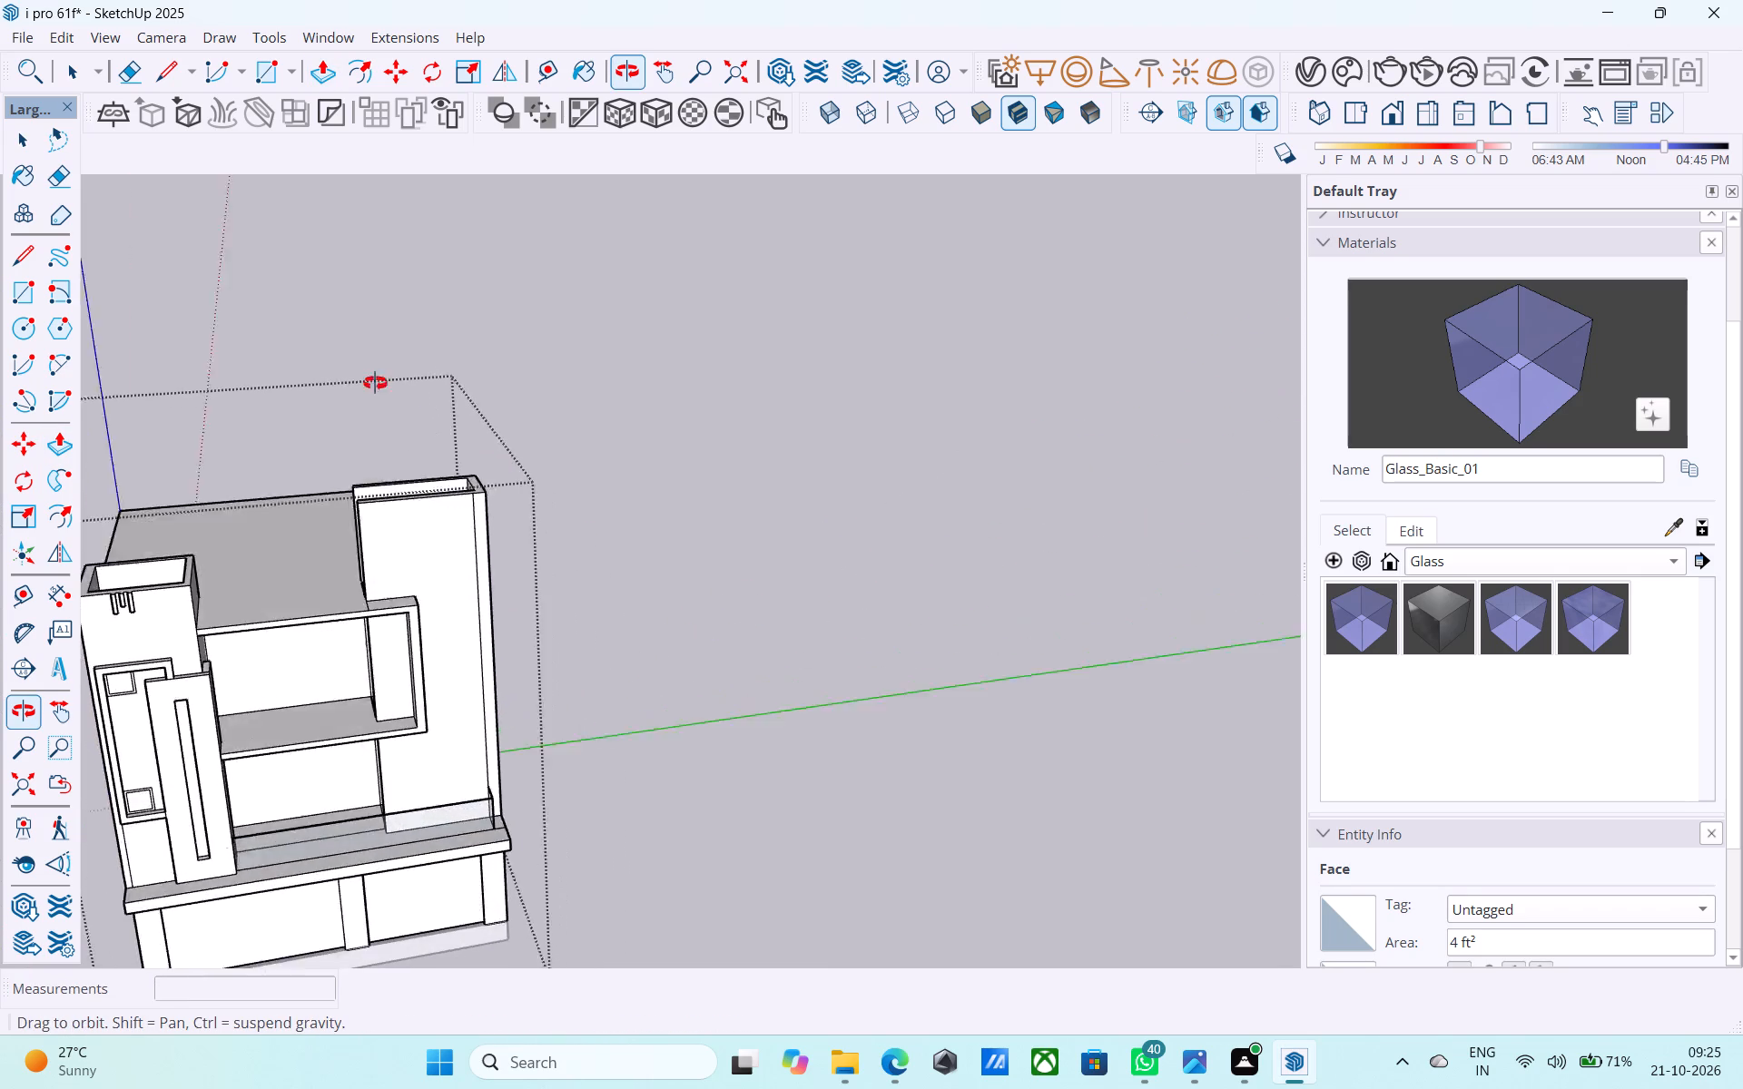
middle_click_drag(375, 383, 347, 338)
middle_click_drag(359, 353, 327, 309)
scroll(330, 309, "up", 4)
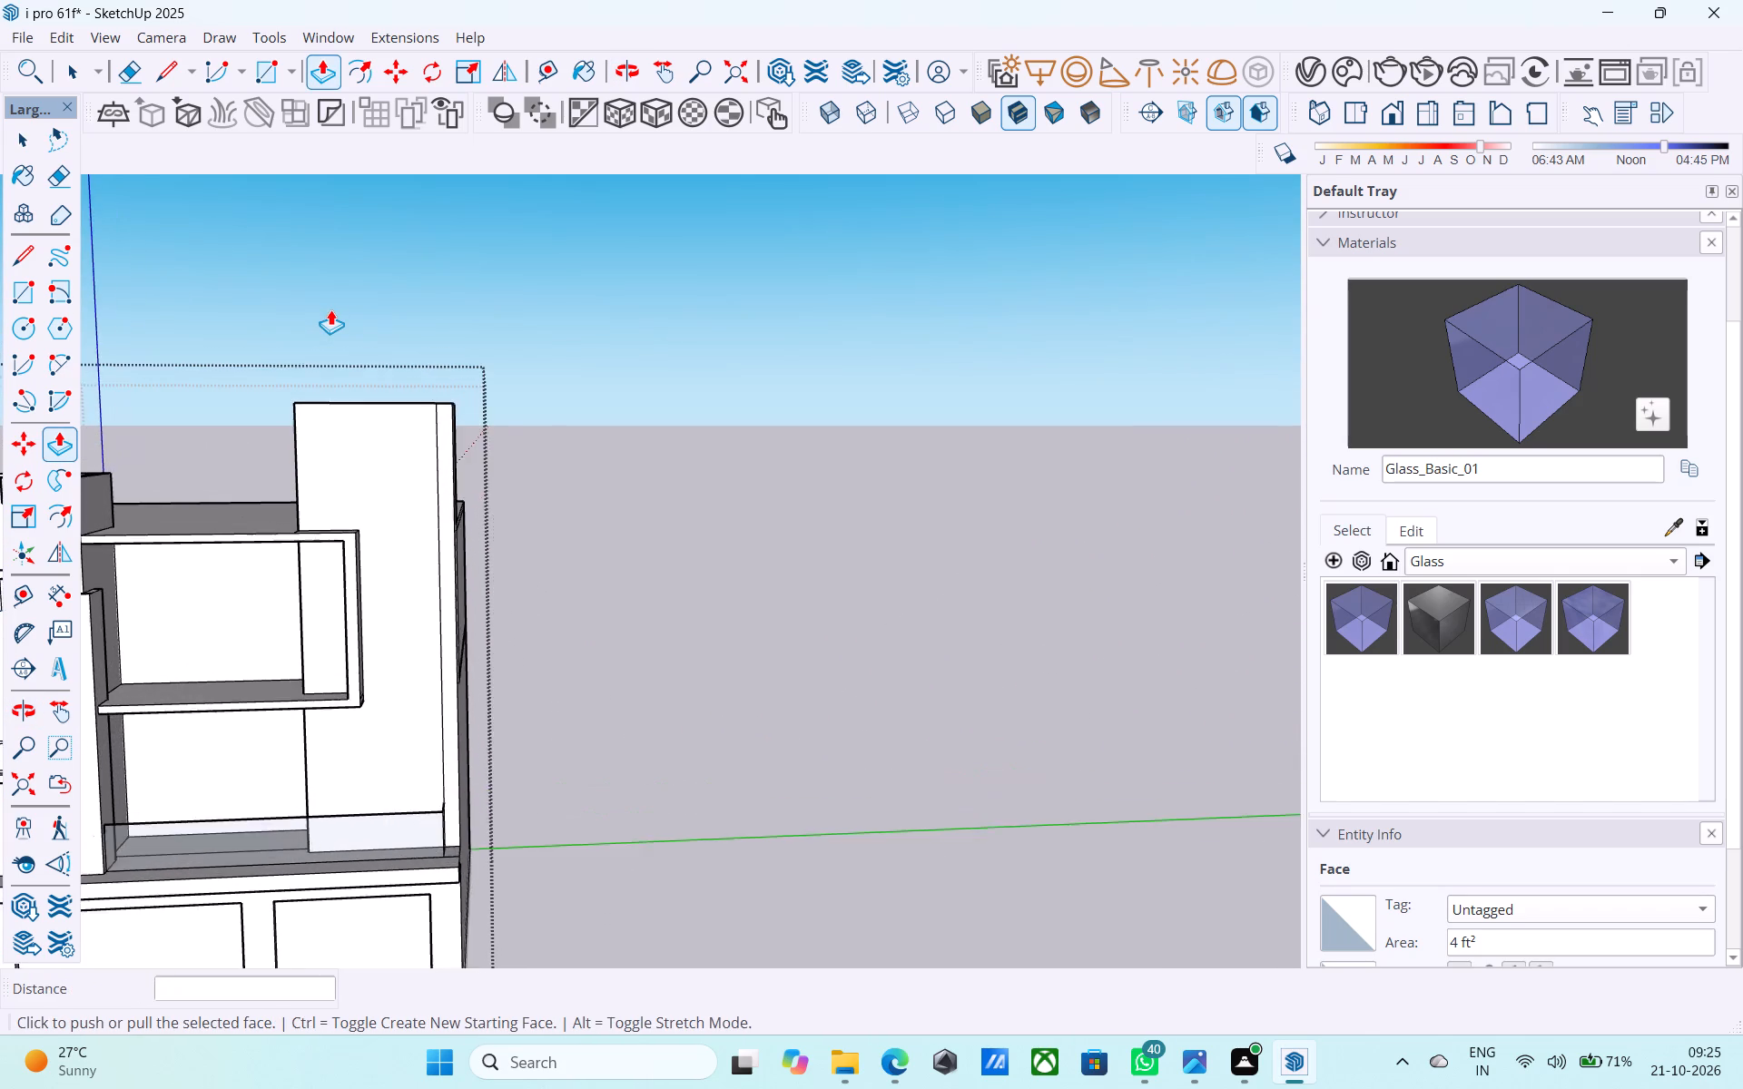
scroll(330, 309, "up", 2)
middle_click_drag(308, 443, 314, 435)
scroll(315, 440, "up", 3)
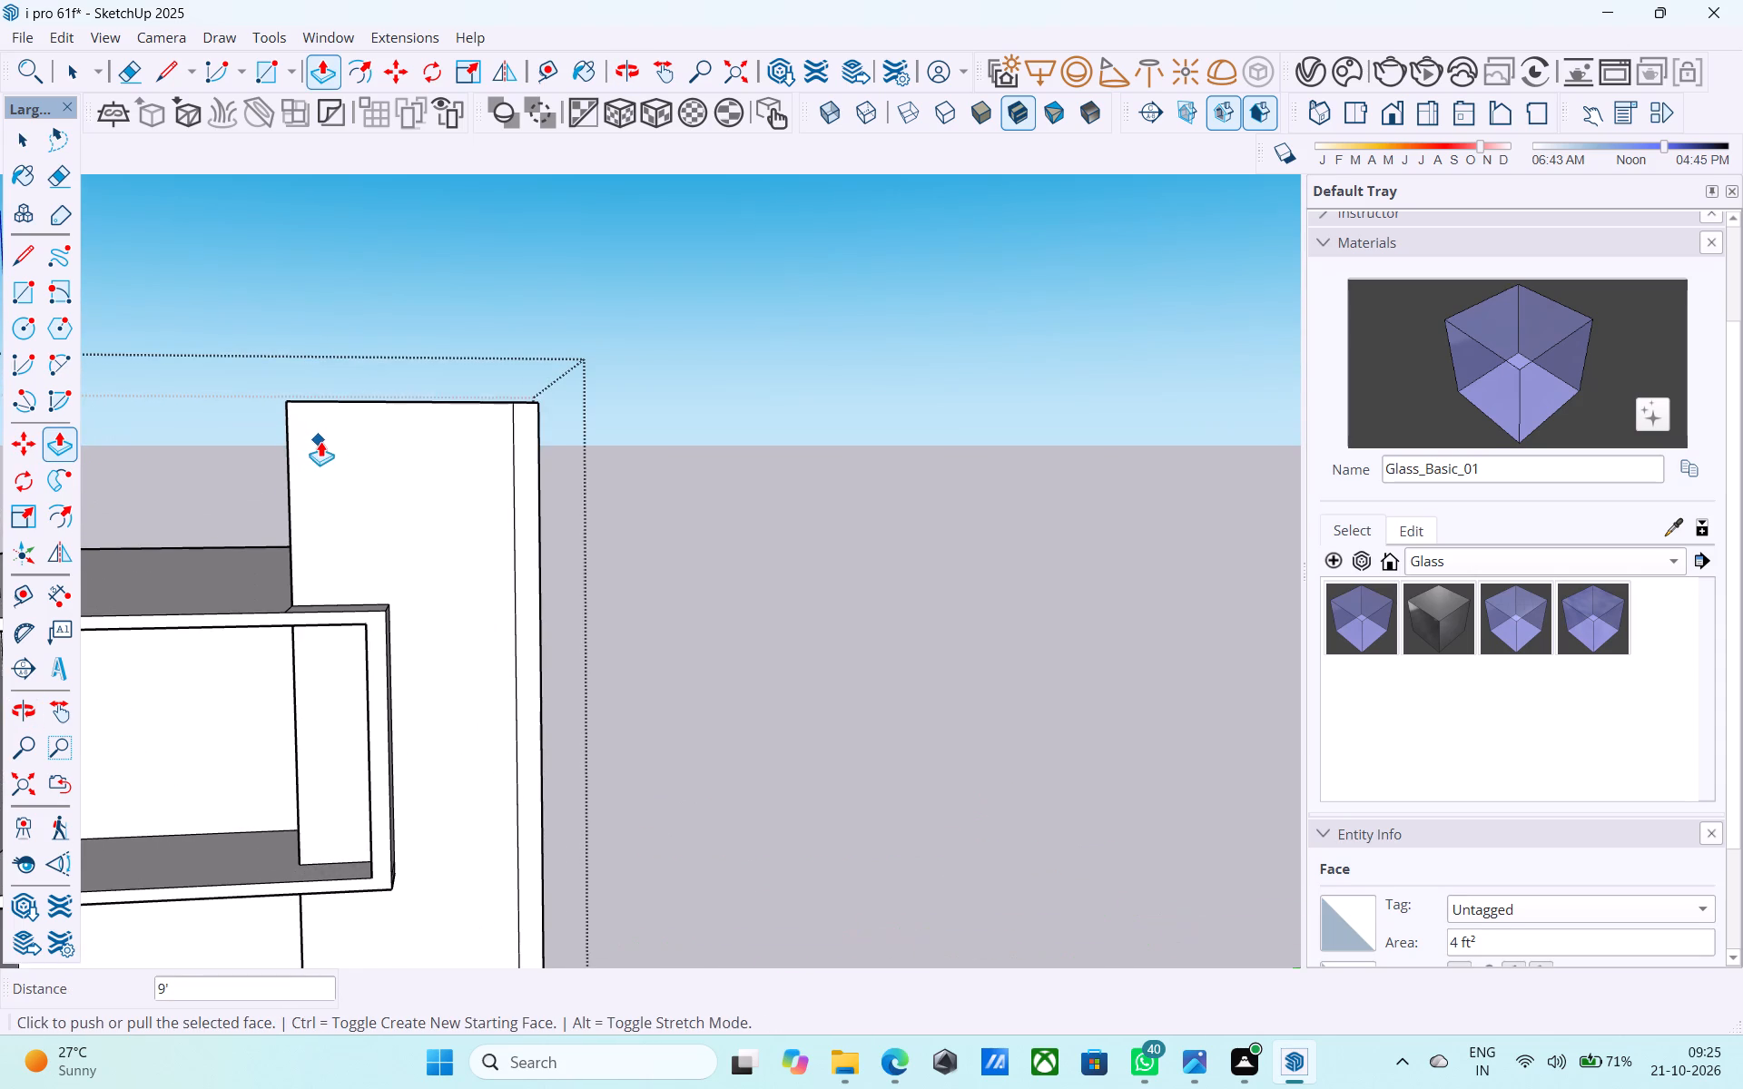
scroll(337, 498, "up", 3)
middle_click_drag(340, 498, 607, 694)
scroll(441, 589, "up", 4)
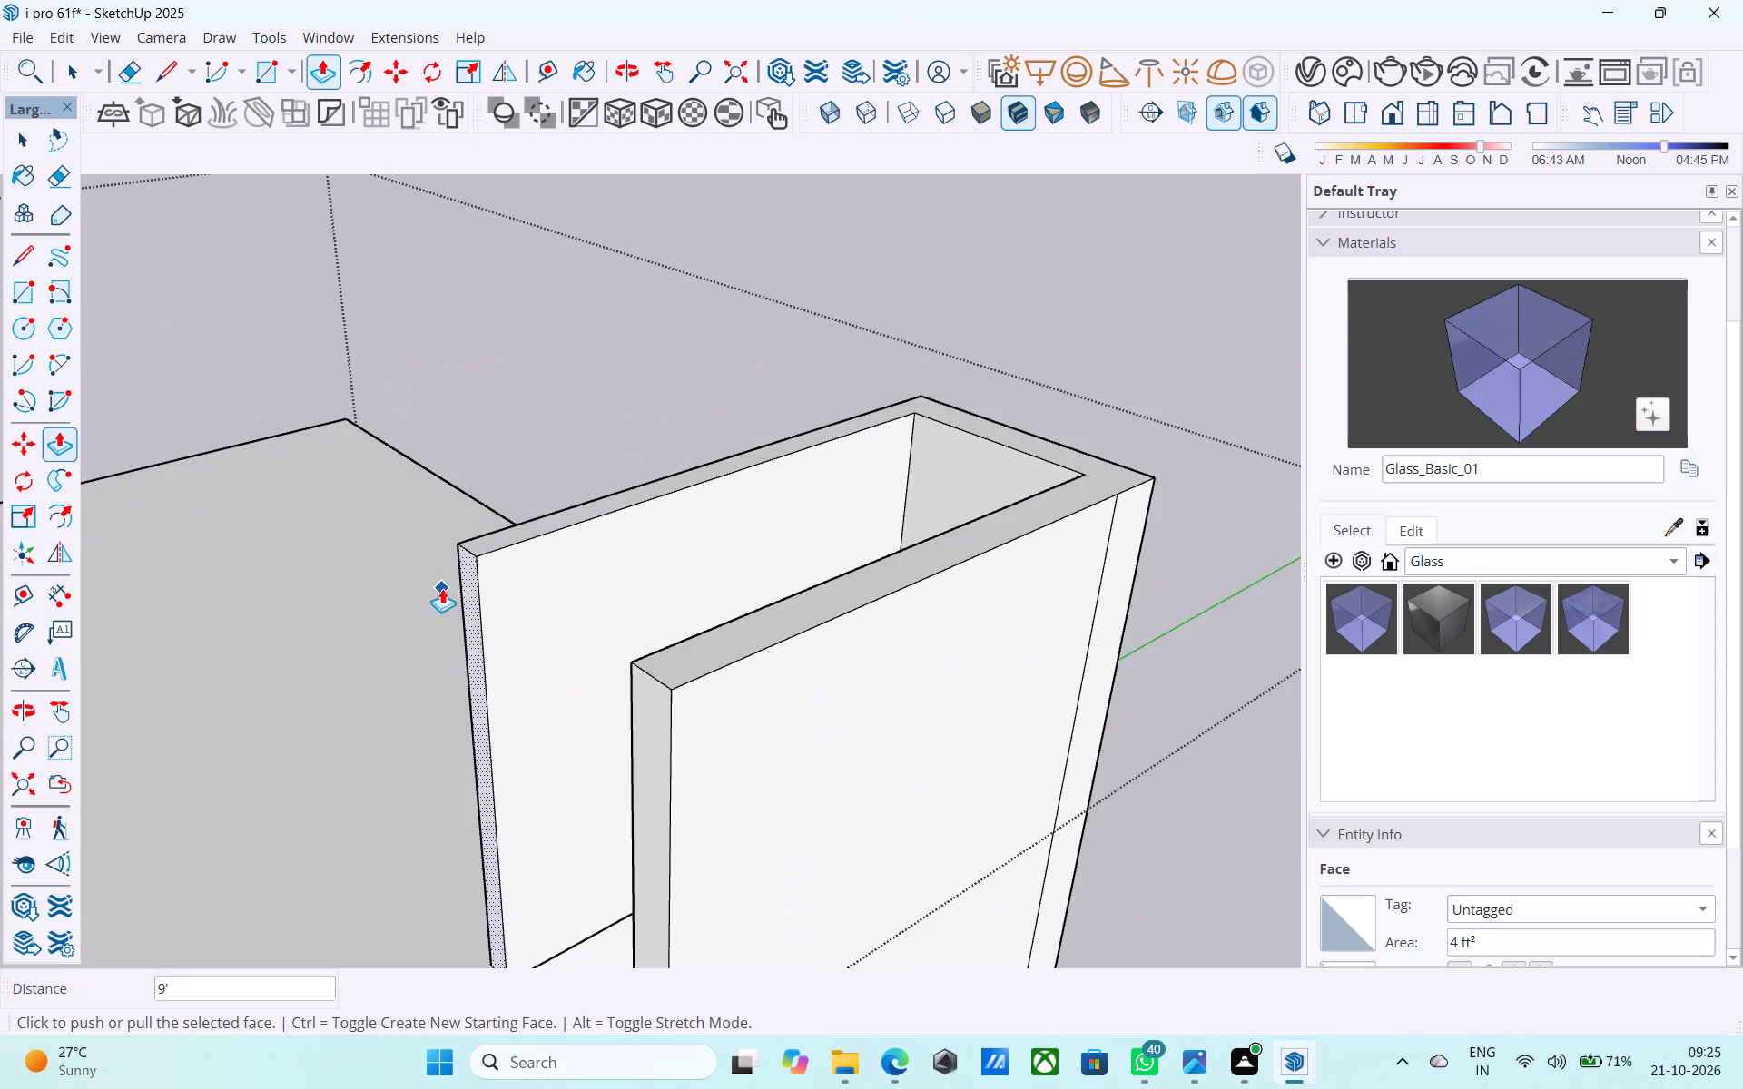
middle_click_drag(440, 578, 390, 565)
Copy the inner vertical edge at the new back wall's free end 6" along the wall.
key("space")
left_click(347, 559)
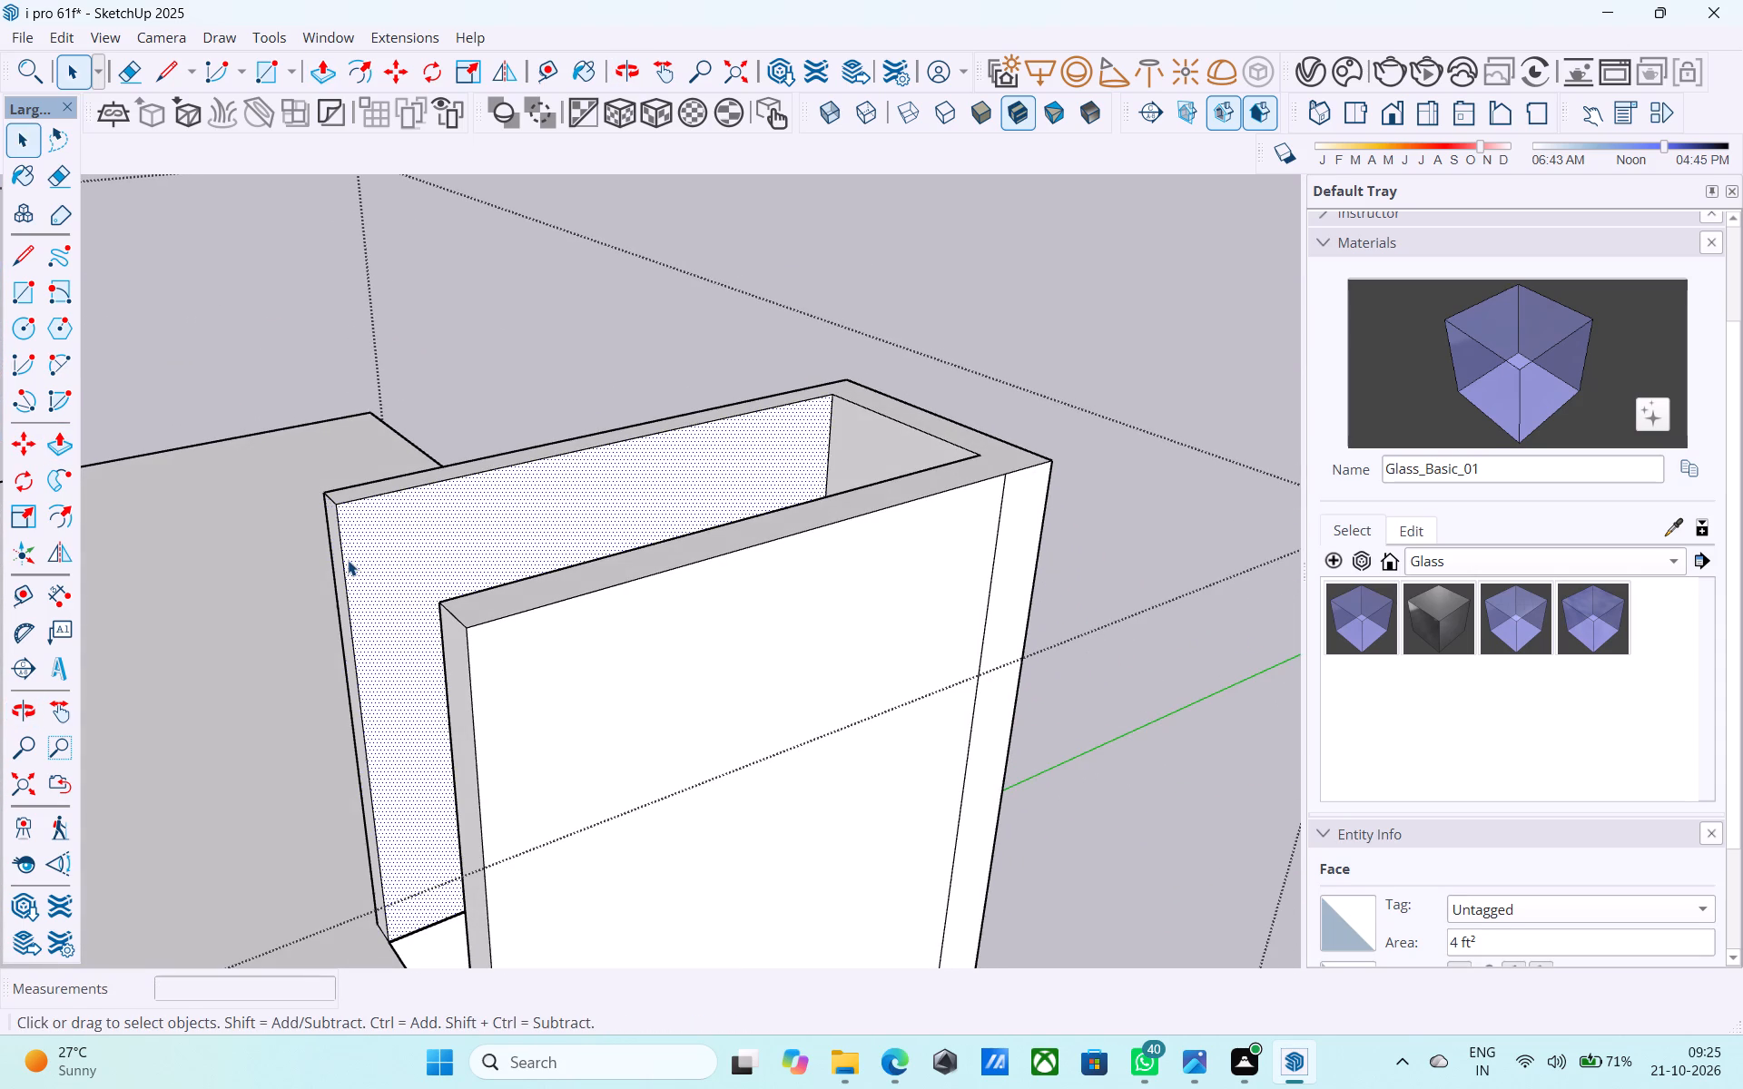
left_click(345, 561)
key("m")
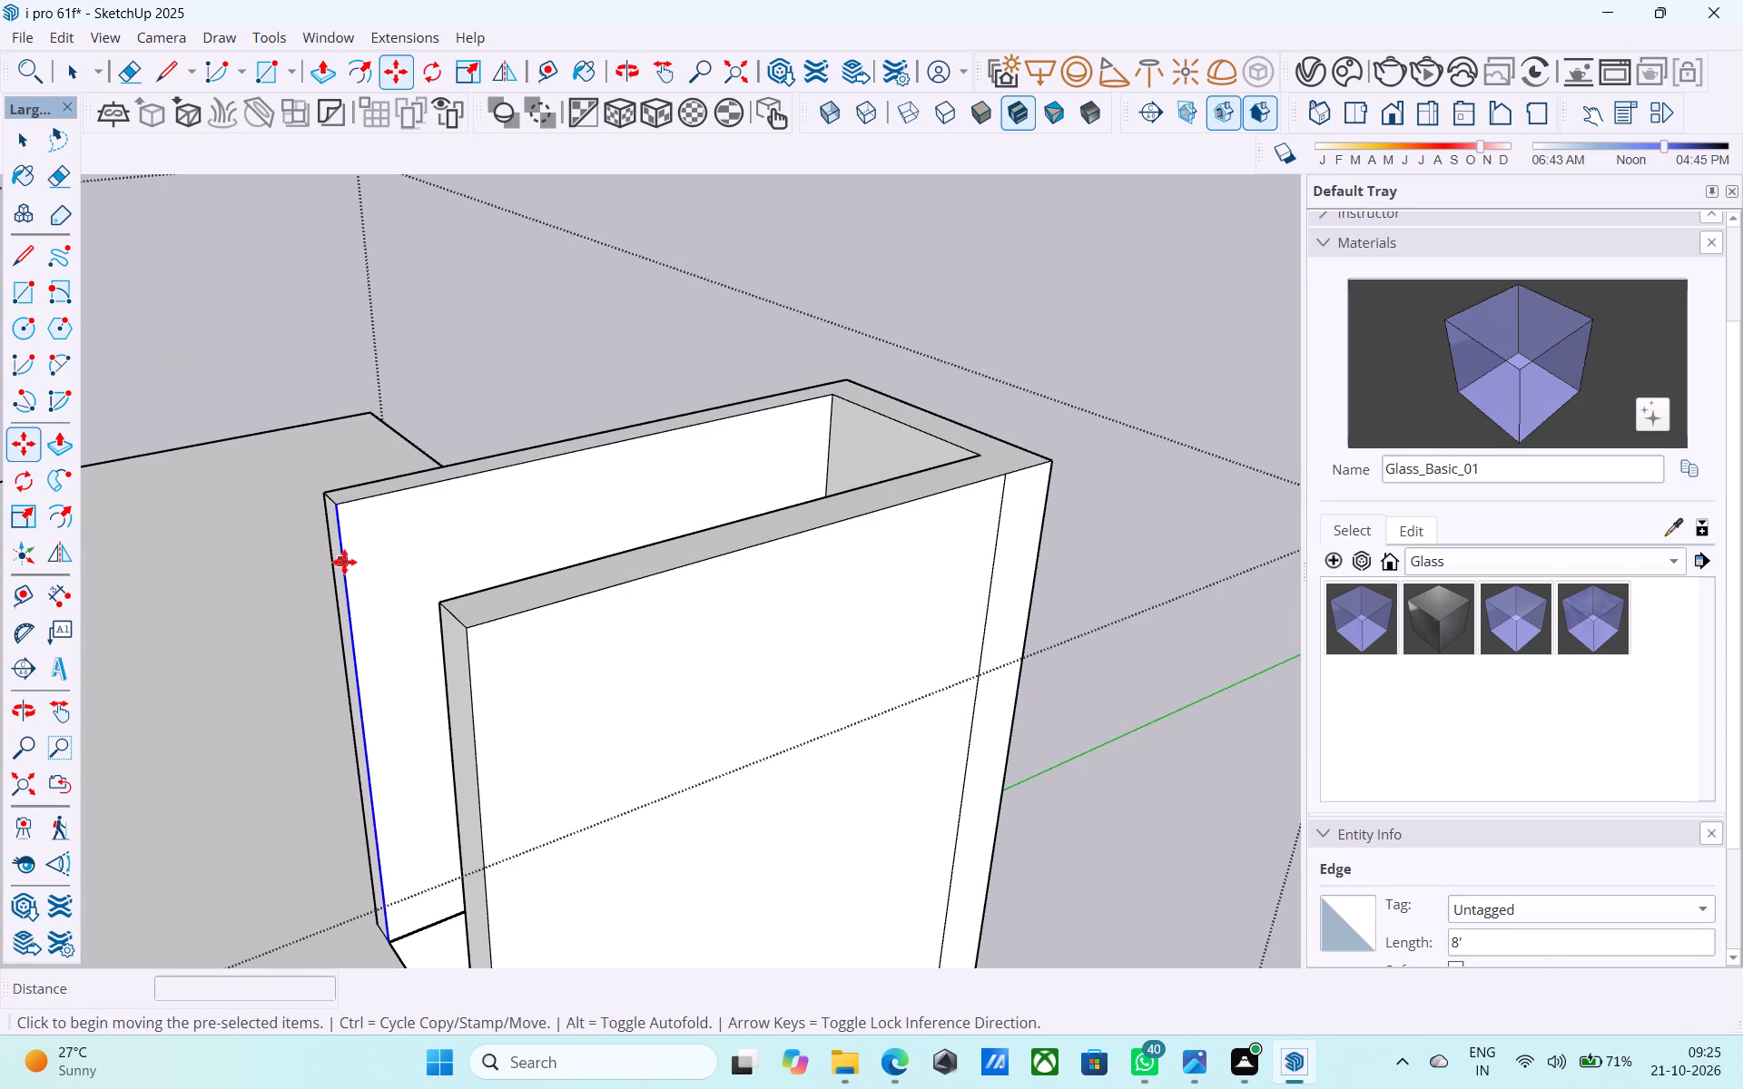
left_click(339, 512)
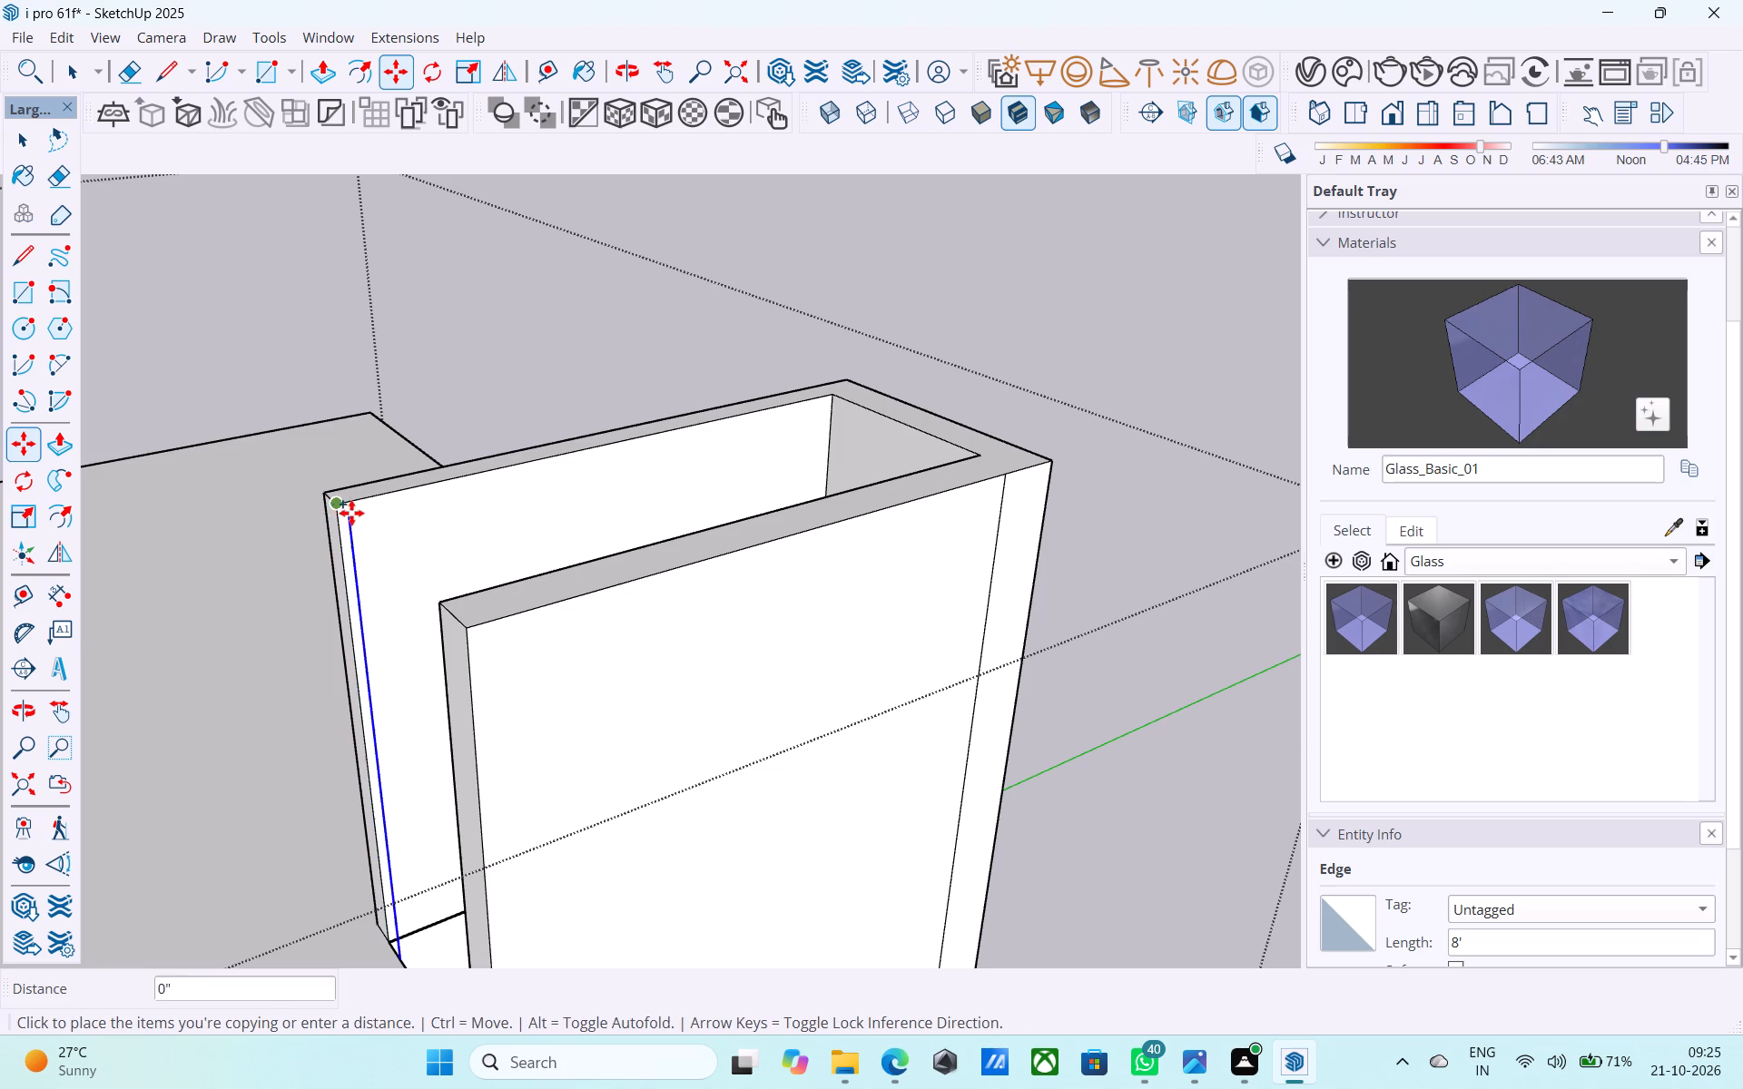
left_click(370, 505)
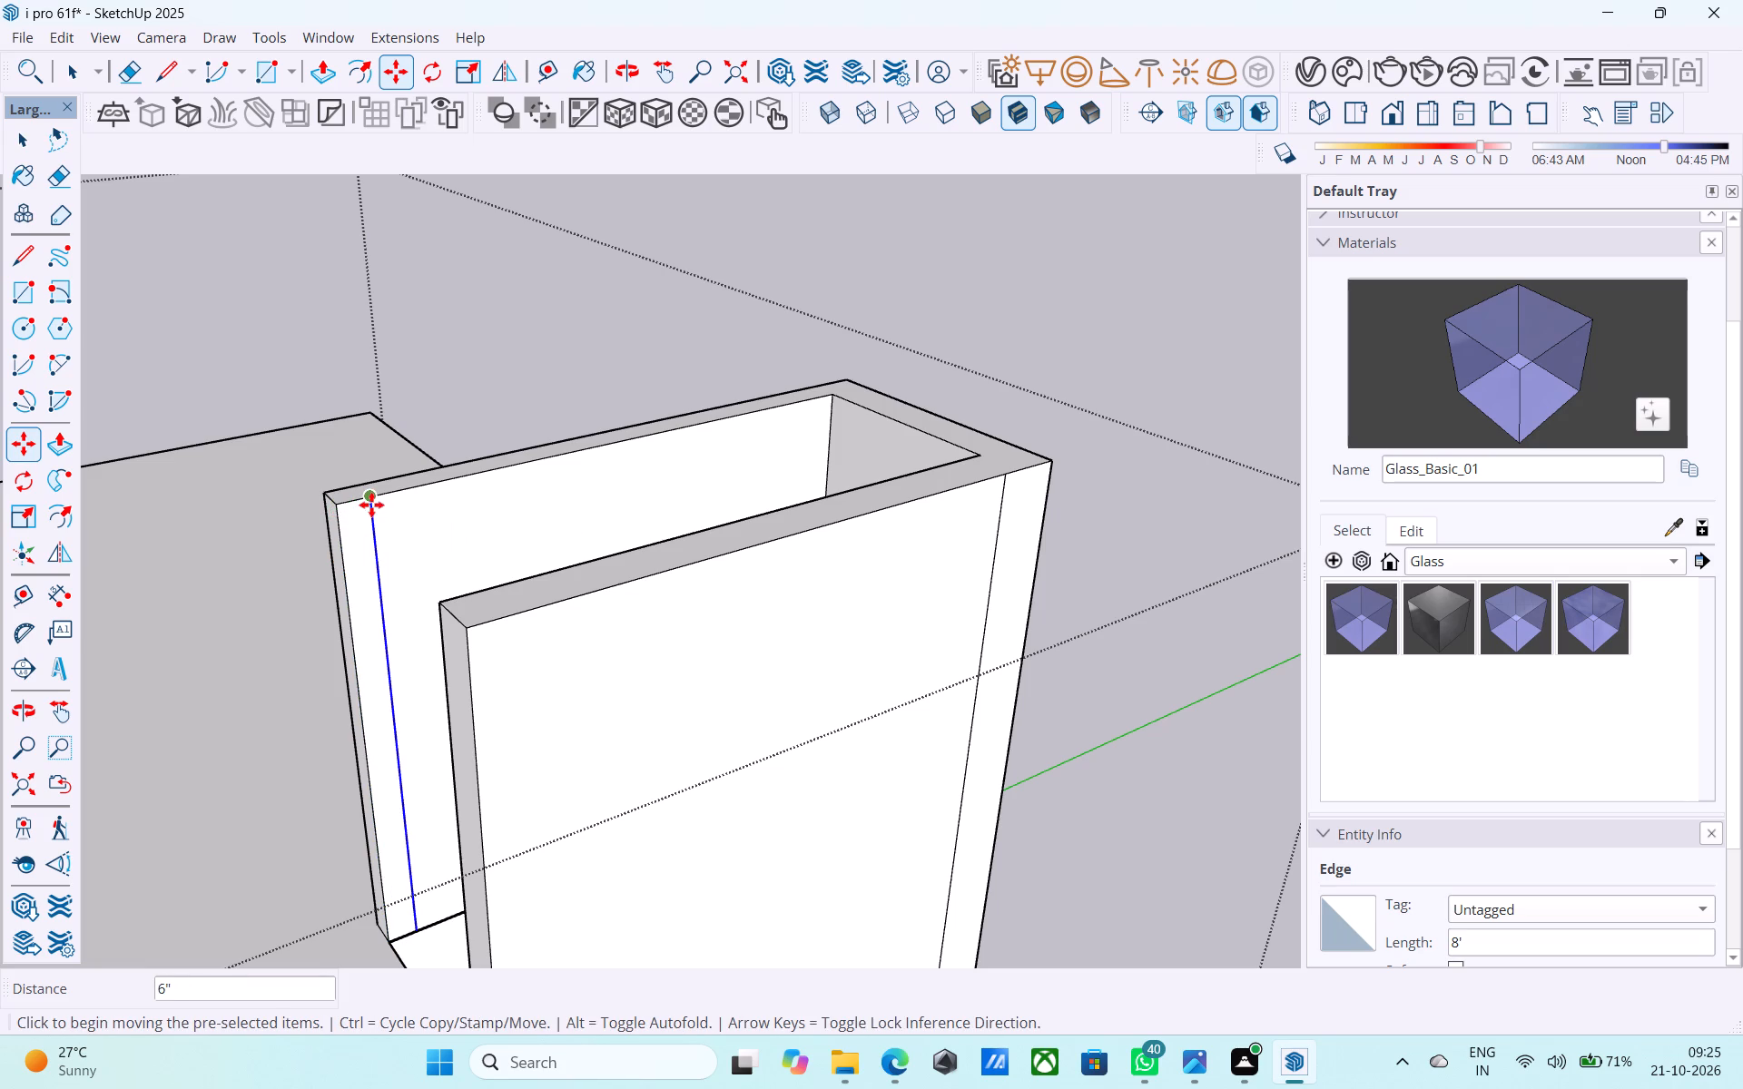
Push/Pull the 6" strip 3' 6" across to the tall front wall, closing the tower's open side above the roof.
key("space")
left_click(348, 523)
key("p")
left_click(348, 523)
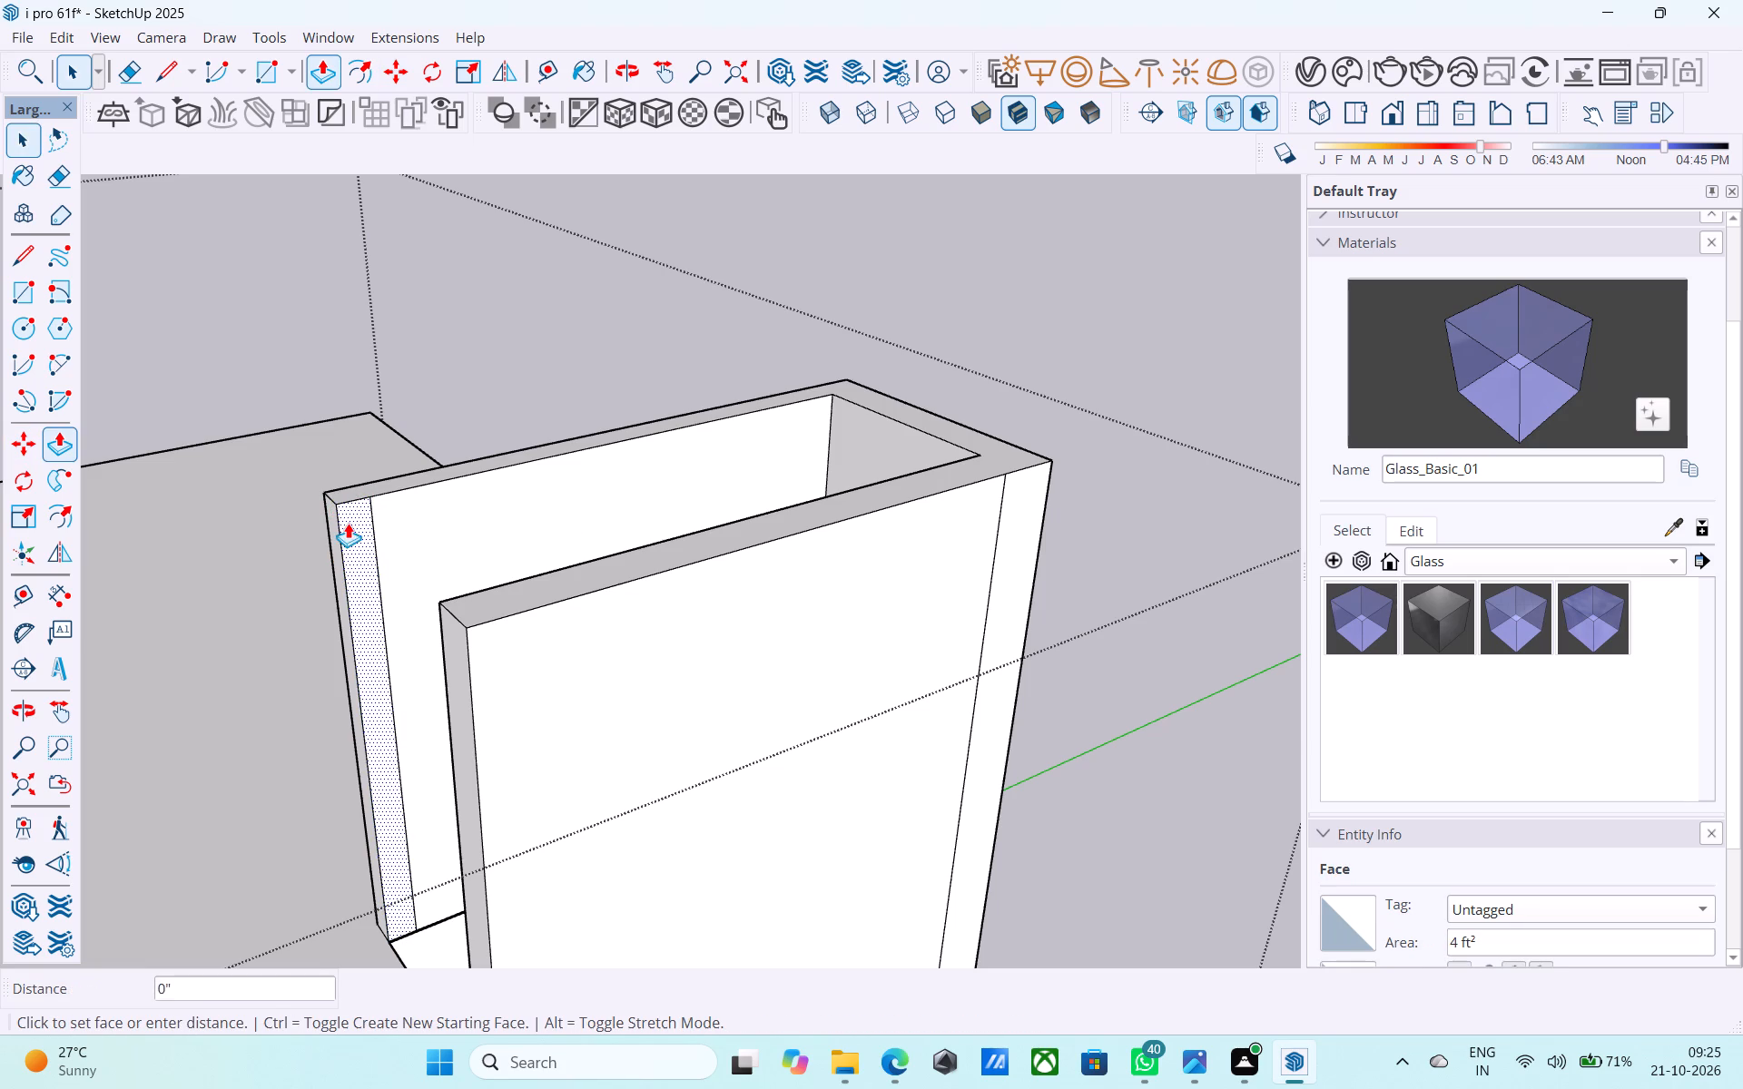
left_click(476, 606)
Examine the closed top of the tall tower and the whole front elevation.
middle_click_drag(476, 606, 518, 535)
scroll(518, 535, "up", 1)
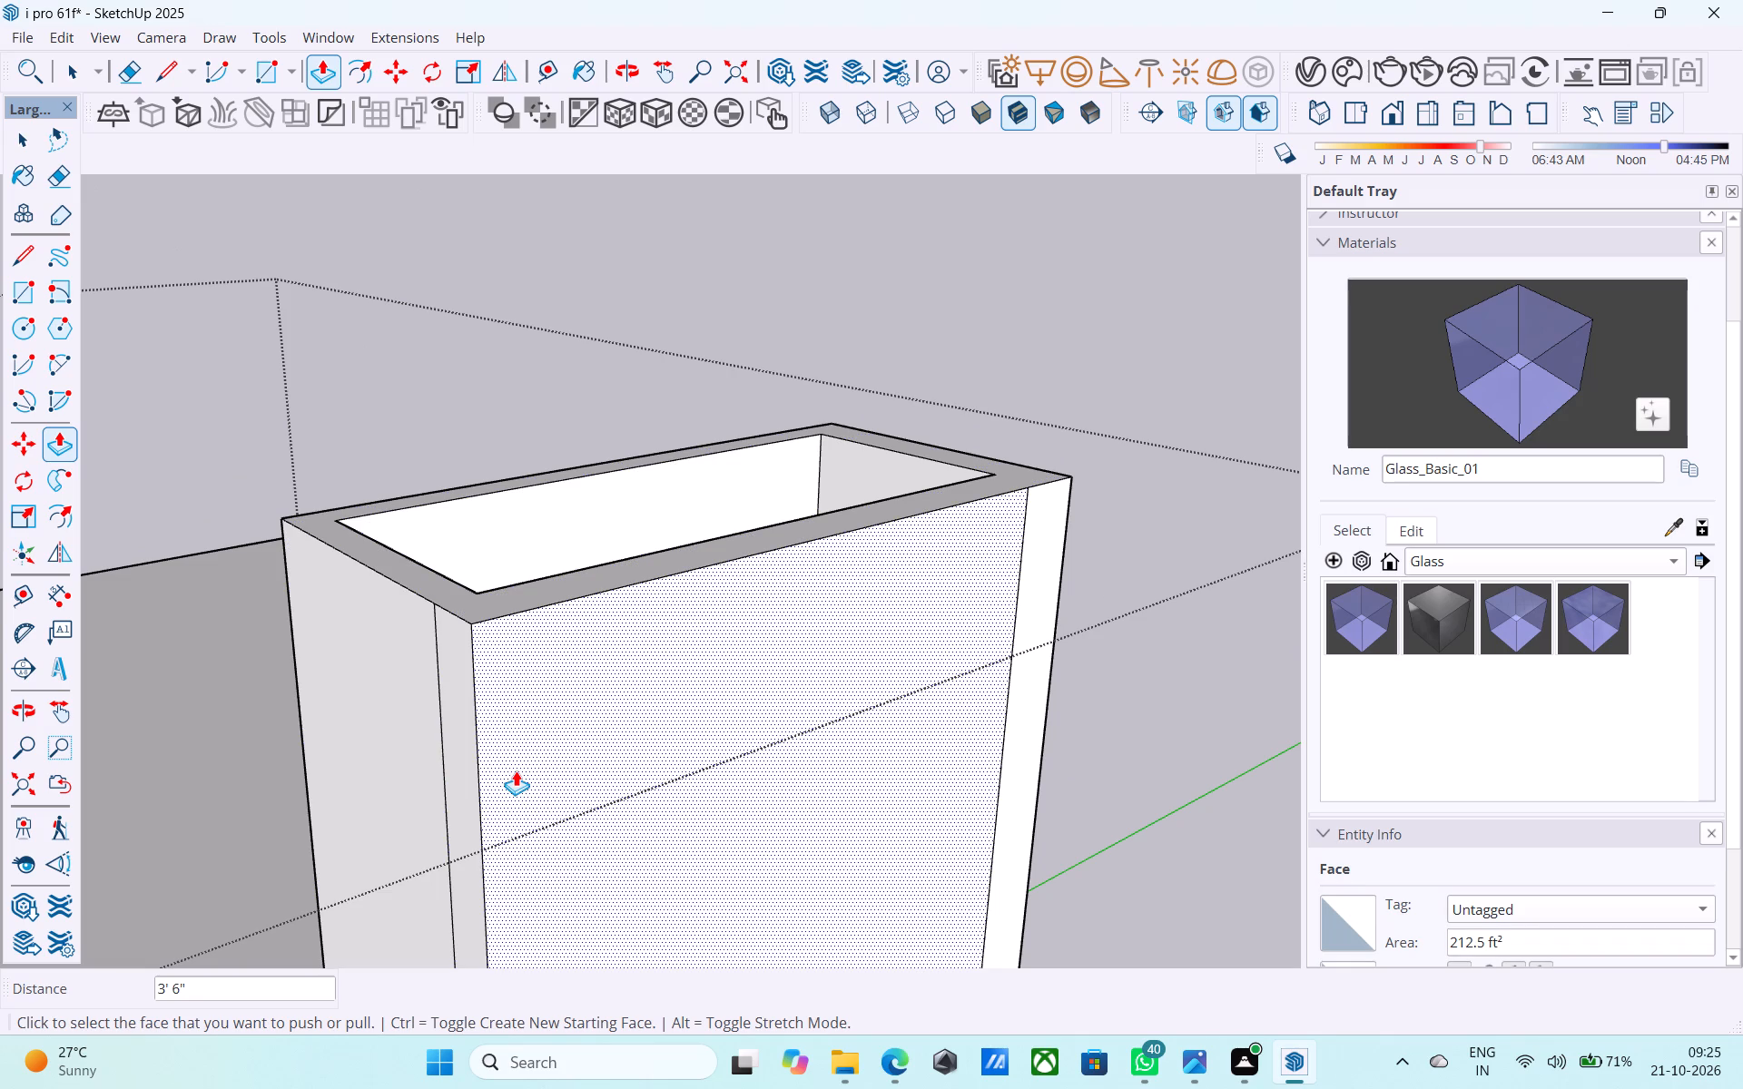
scroll(489, 809, "down", 5)
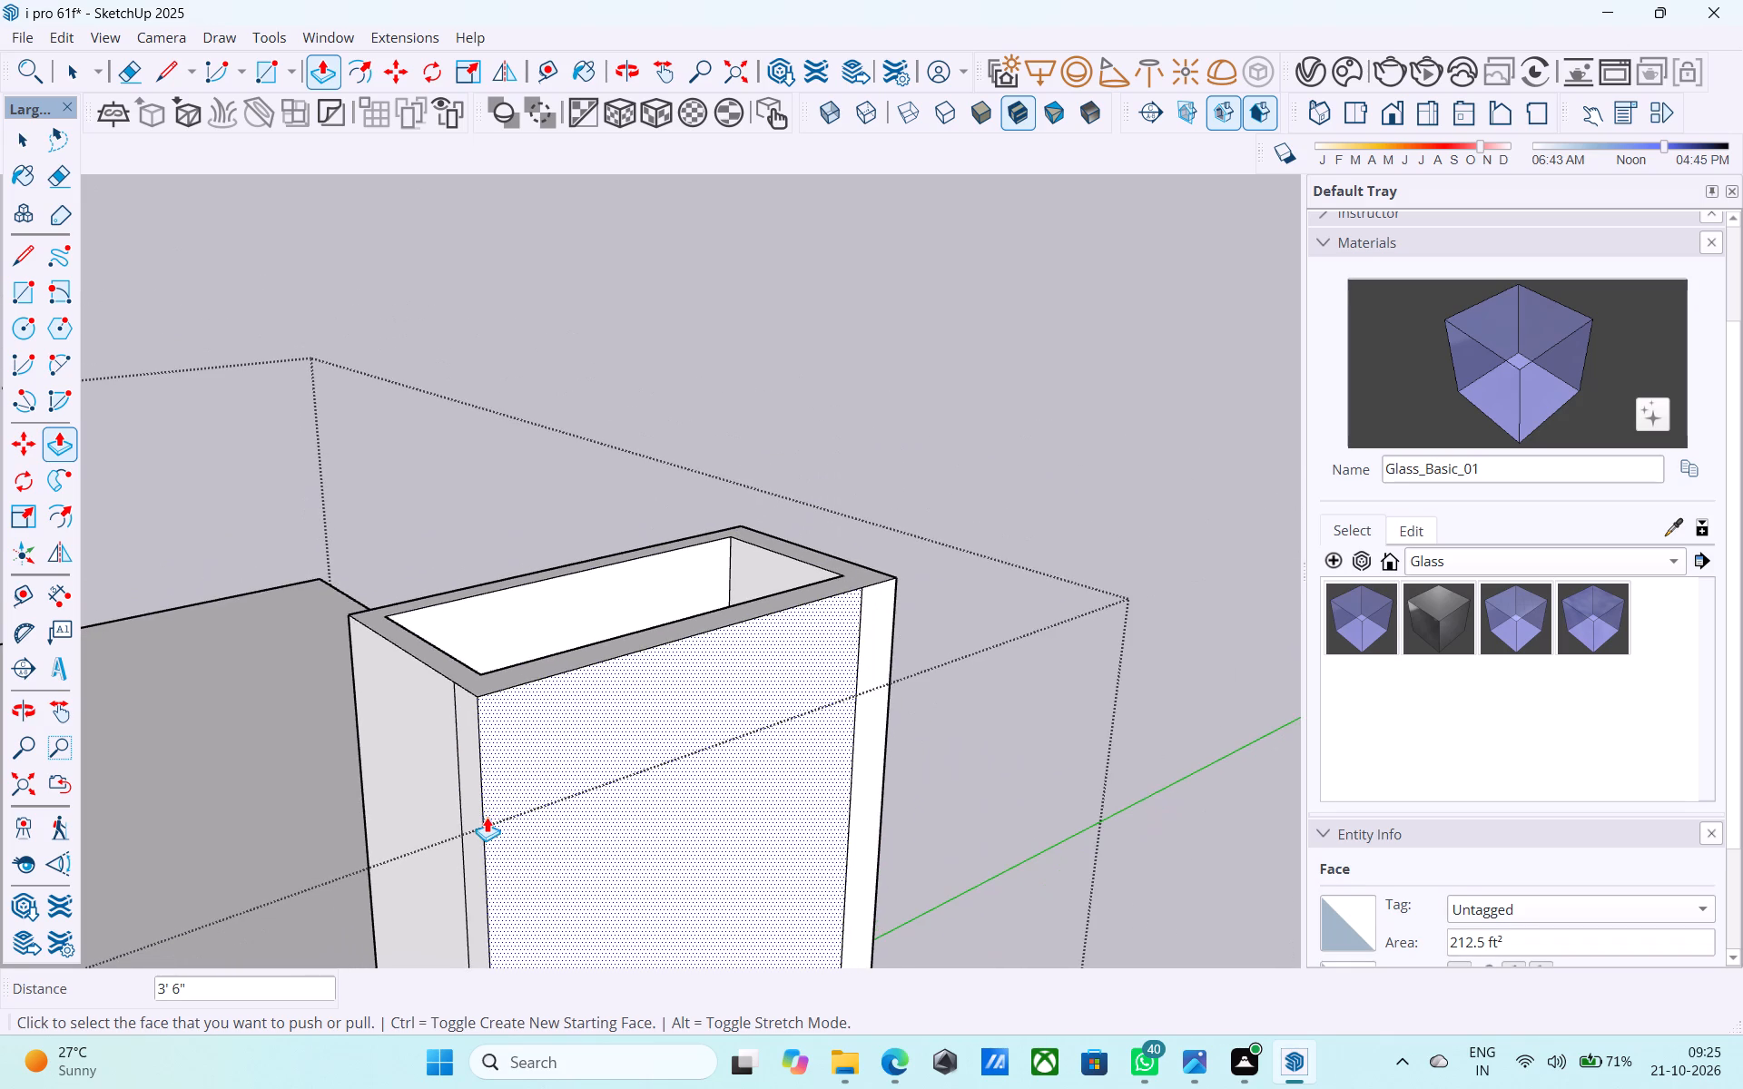
scroll(573, 775, "down", 6)
middle_click_drag(758, 728, 559, 600)
scroll(615, 494, "down", 6)
middle_click_drag(579, 627, 507, 564)
key("space")
scroll(857, 473, "down", 2)
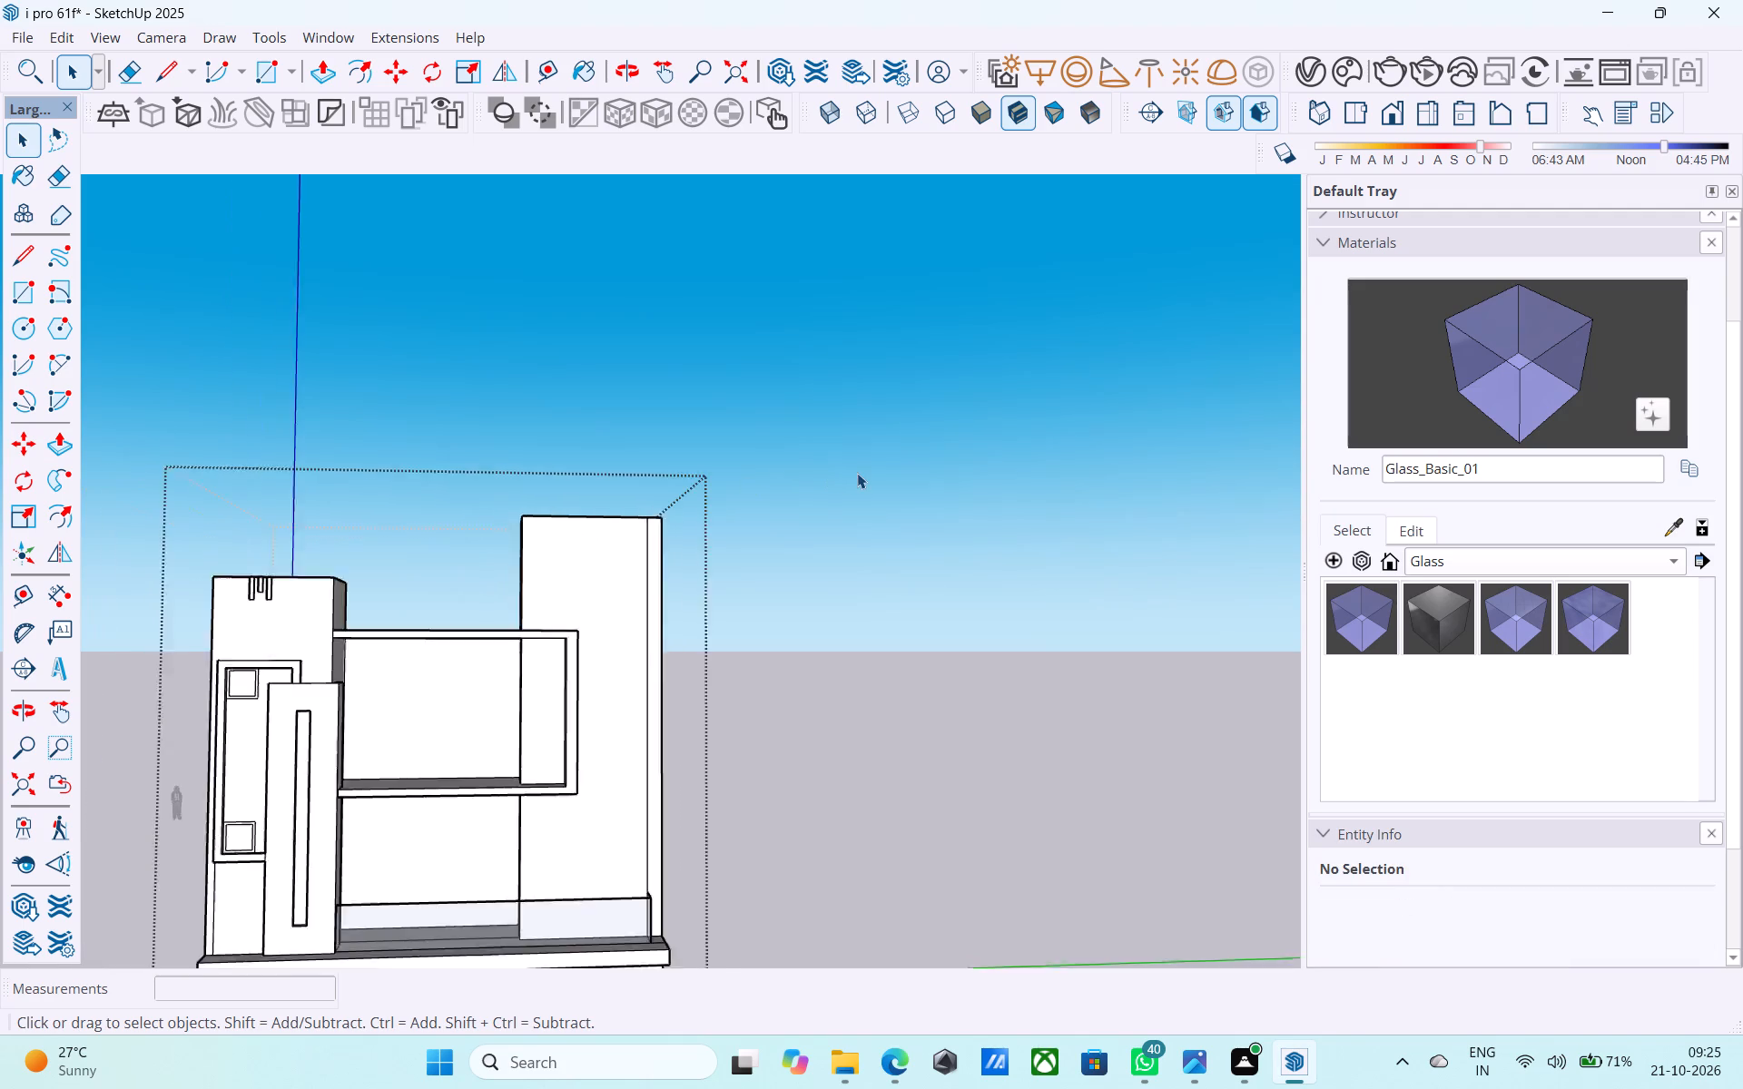
scroll(857, 473, "down", 2)
middle_click_drag(857, 471, 812, 483)
middle_click_drag(513, 592, 496, 542)
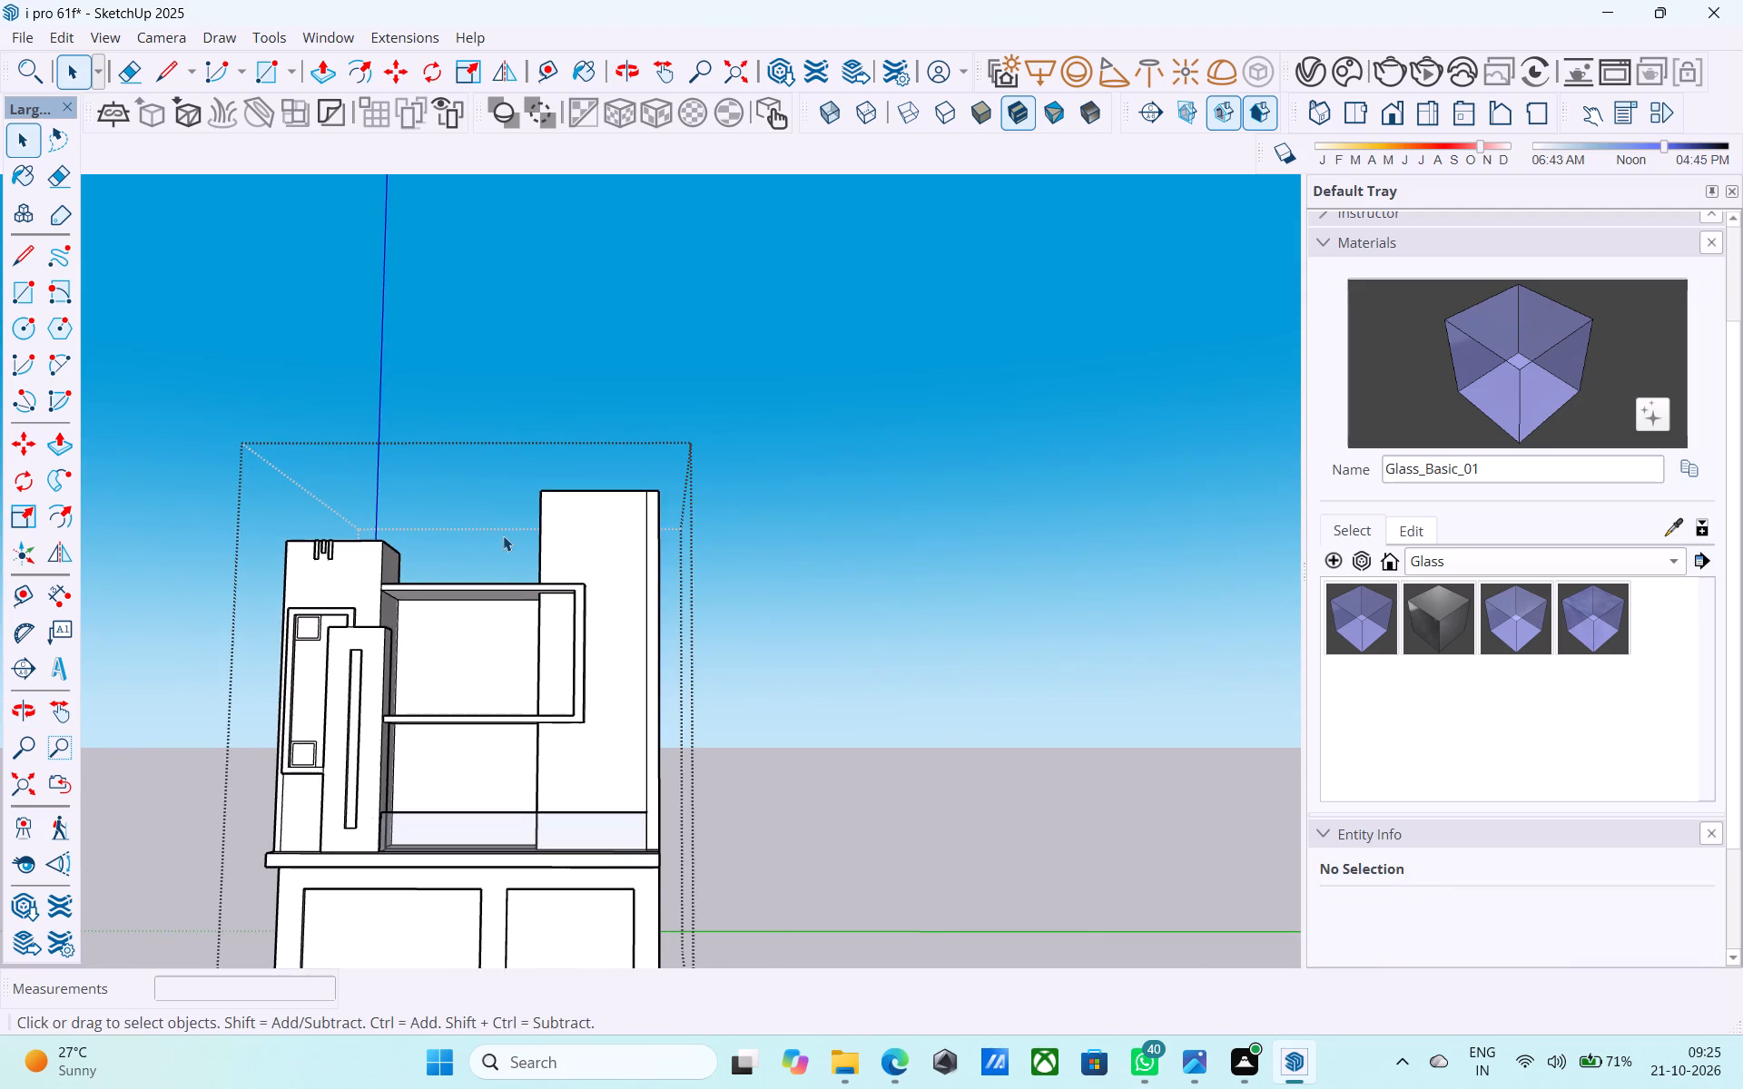
scroll(503, 535, "up", 1)
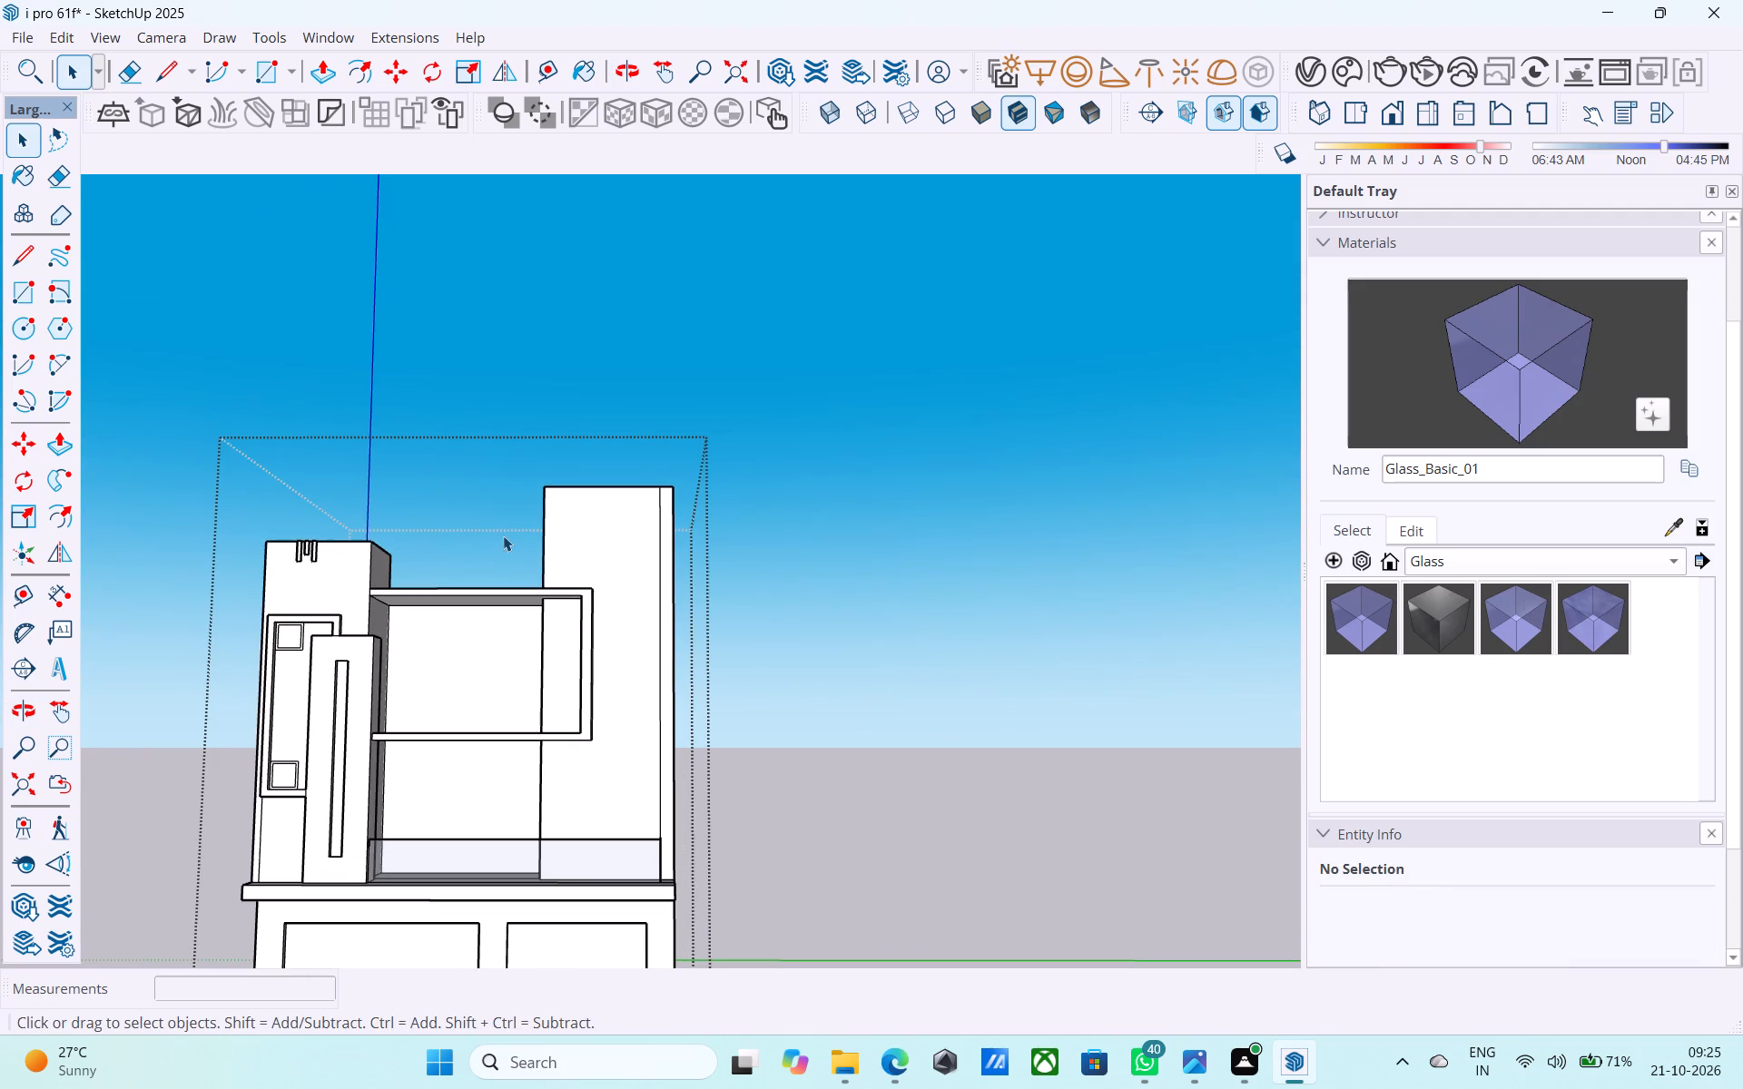
scroll(537, 518, "down", 5)
middle_click_drag(532, 521, 602, 581)
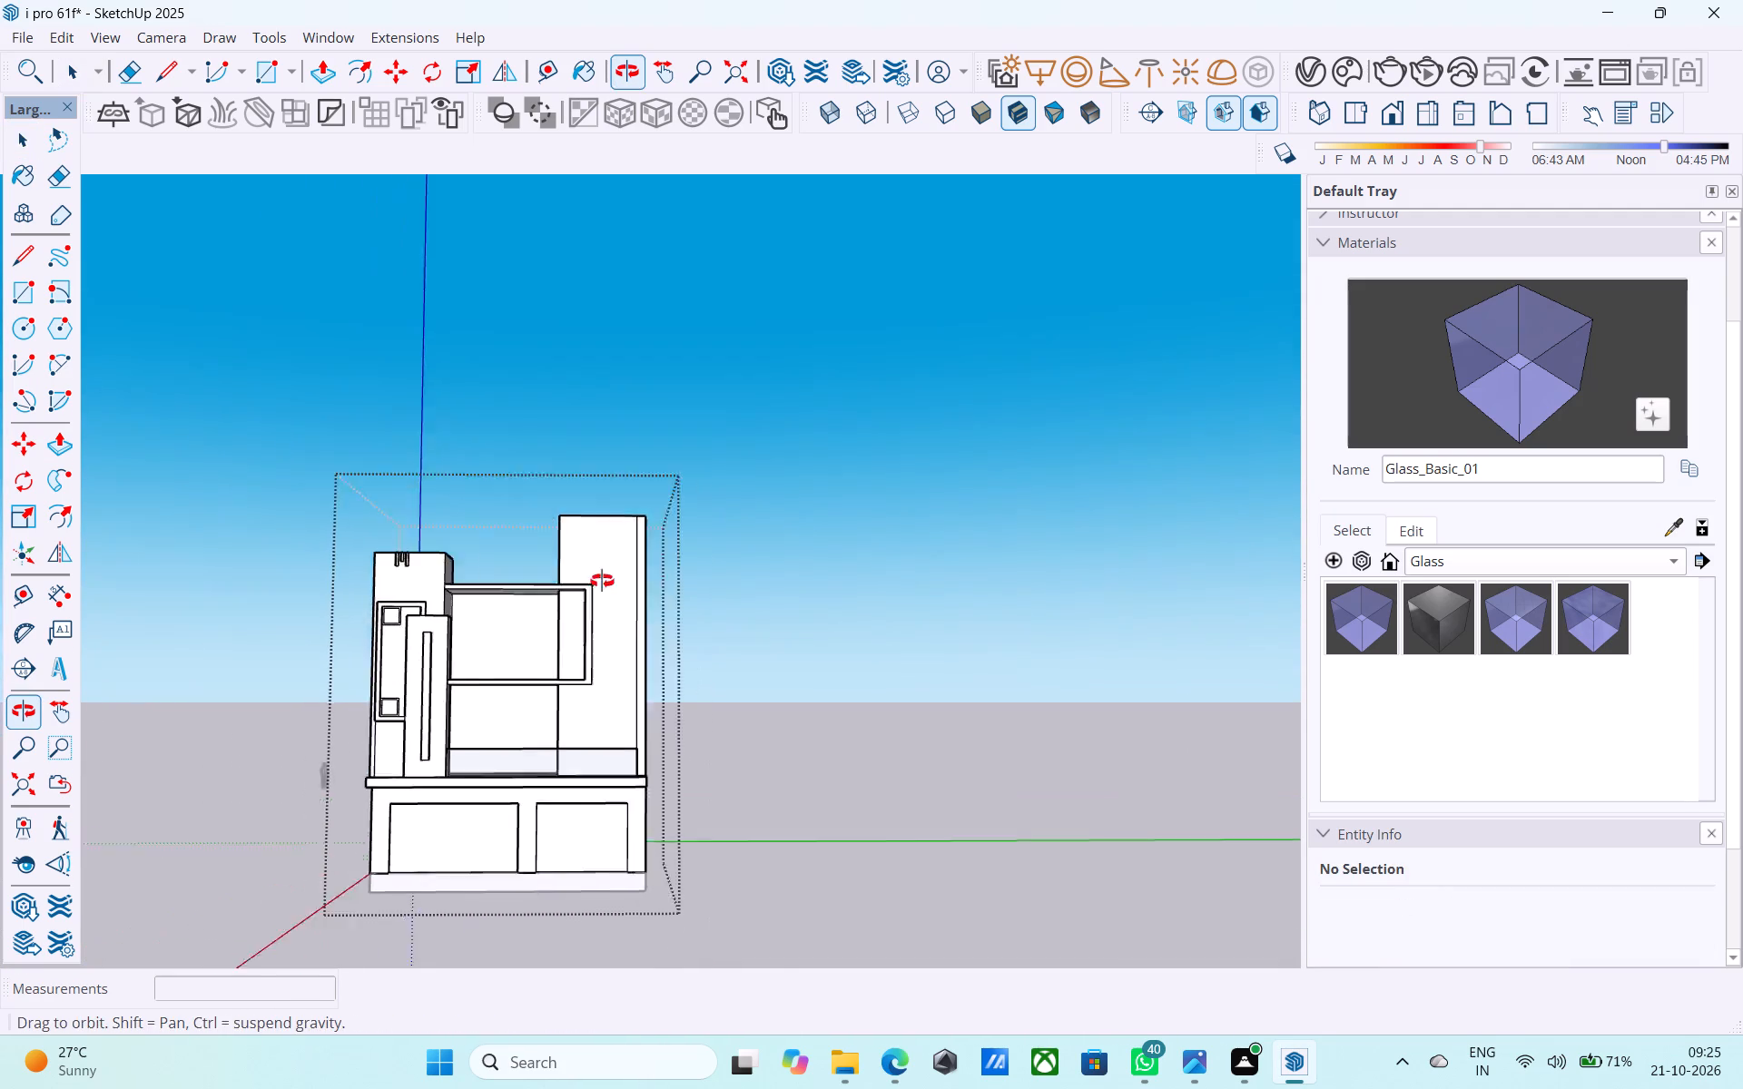
middle_click_drag(602, 581, 638, 608)
Save the model.
key("ctrl+s")
Examine both towers at an angle and the projecting C-shaped band up close where it crosses the tall tower.
scroll(638, 608, "up", 8)
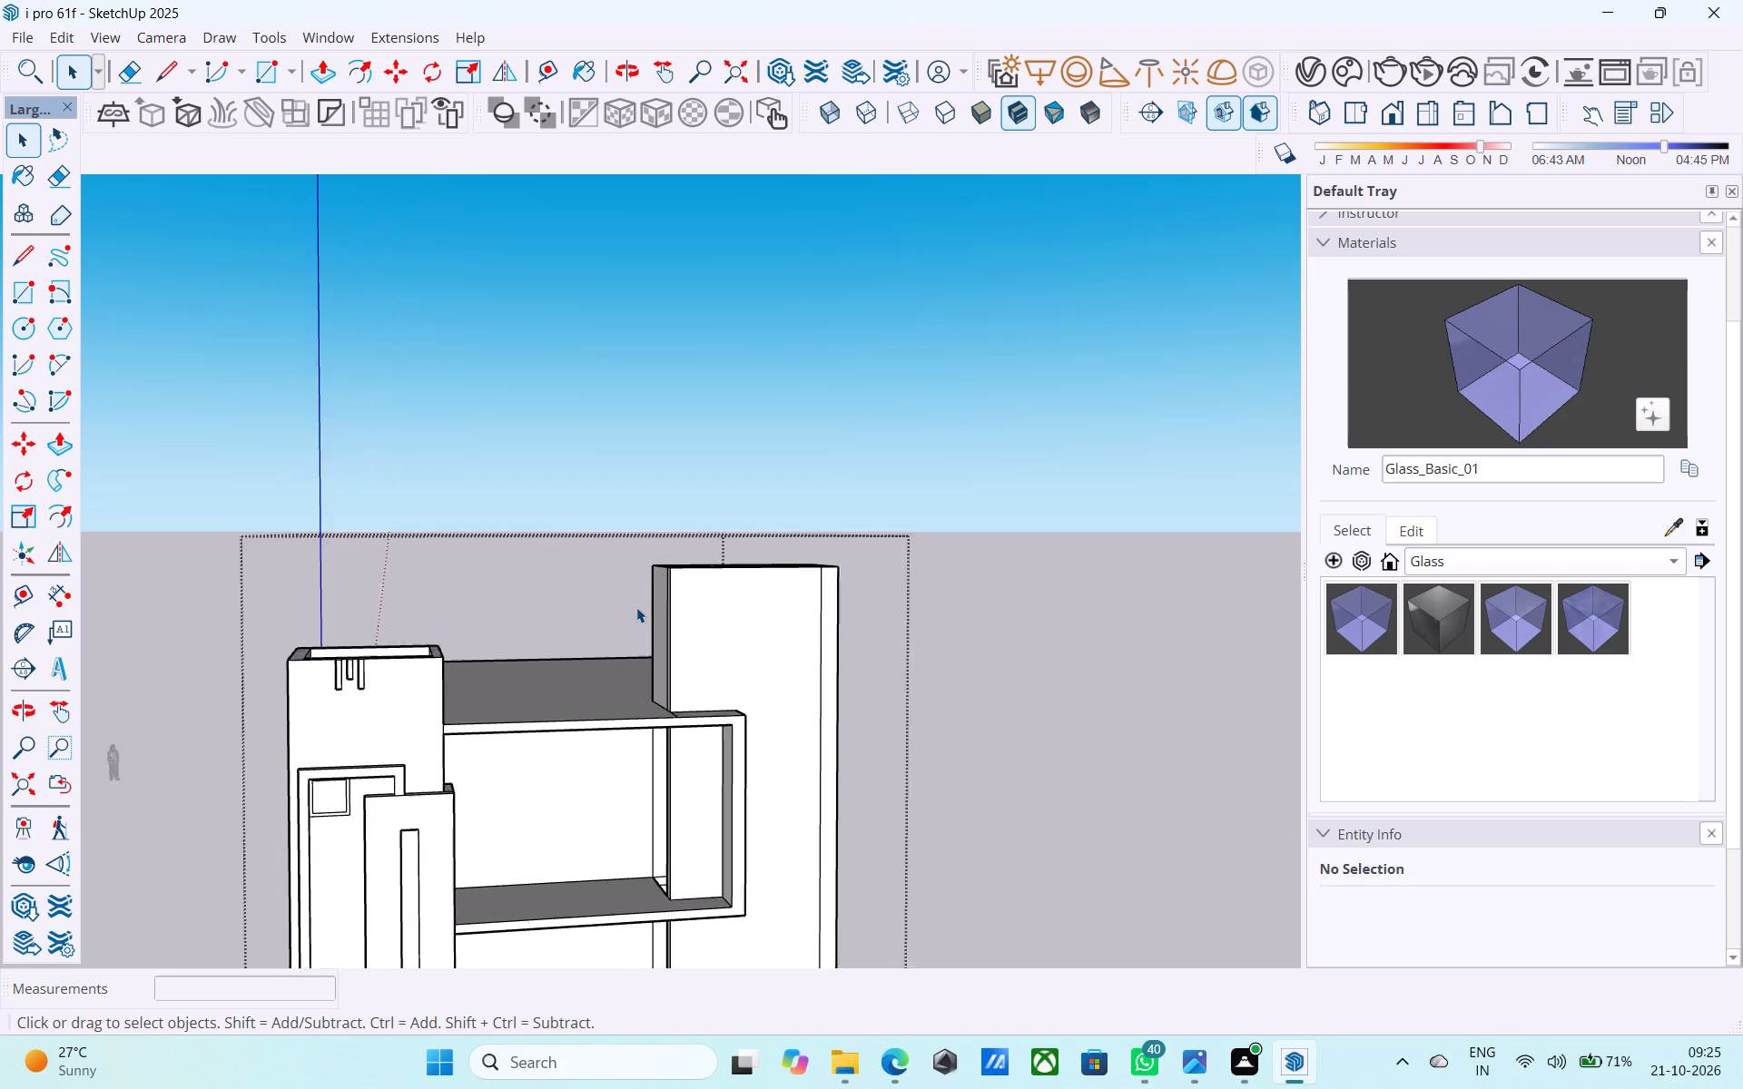
scroll(636, 607, "down", 5)
middle_click_drag(631, 629, 760, 668)
scroll(930, 697, "up", 5)
scroll(631, 597, "down", 6)
scroll(898, 713, "up", 3)
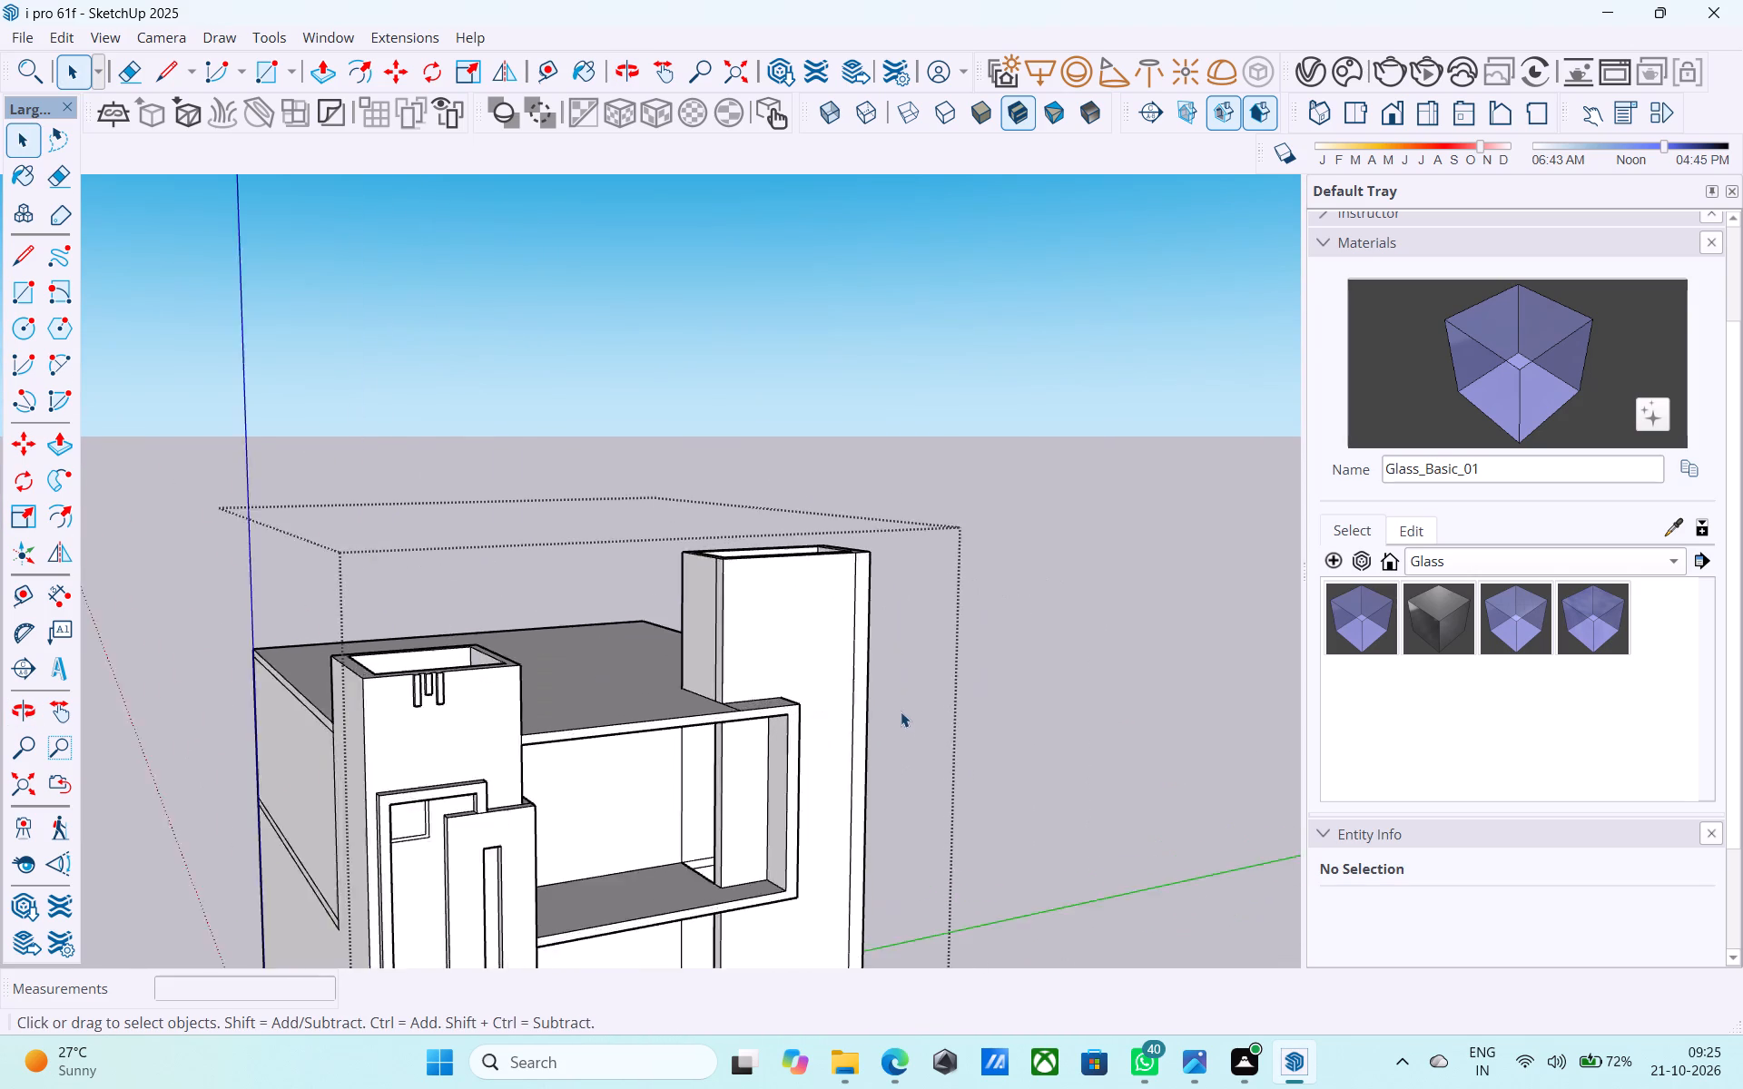
scroll(901, 711, "up", 7)
scroll(654, 492, "down", 6)
scroll(696, 667, "up", 13)
scroll(684, 664, "down", 1)
scroll(684, 664, "up", 1)
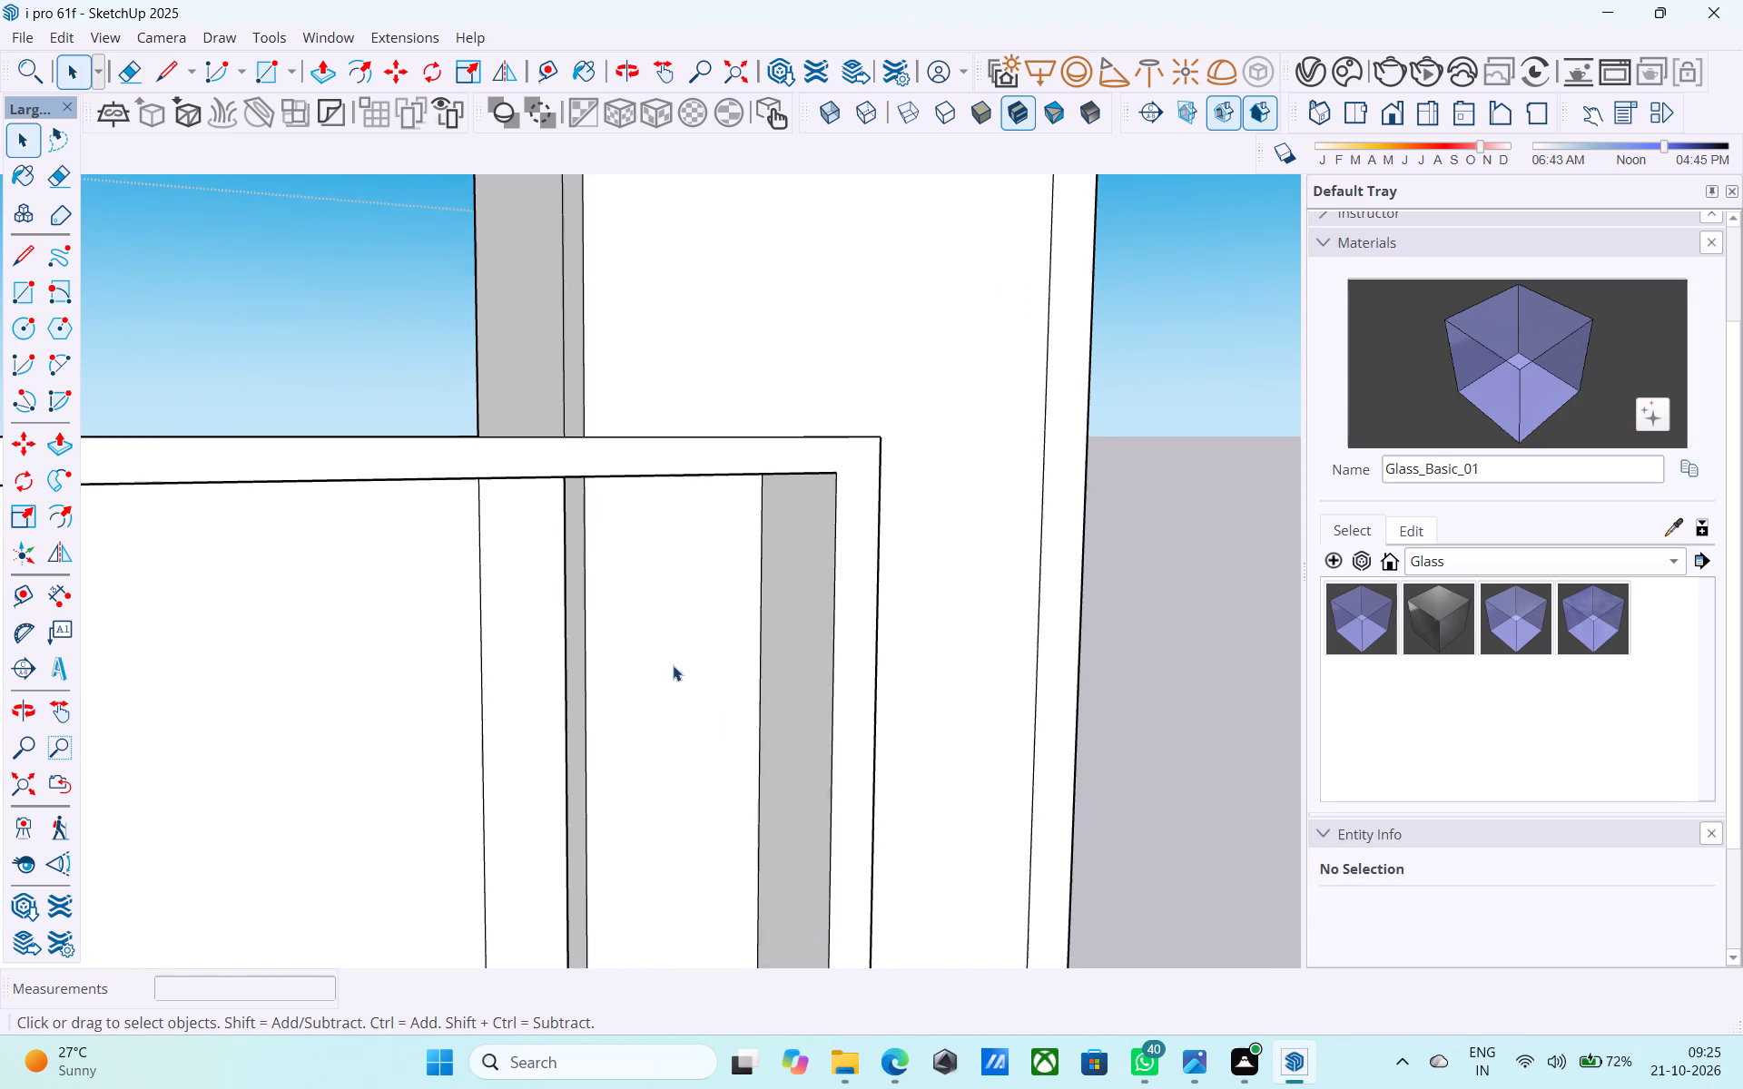
Examine the tall tower, the C-shaped band crossing it and the whole front elevation from several angles.
middle_click_drag(694, 661, 565, 628)
scroll(720, 584, "down", 6)
middle_click_drag(725, 595, 649, 685)
middle_click_drag(652, 676, 626, 672)
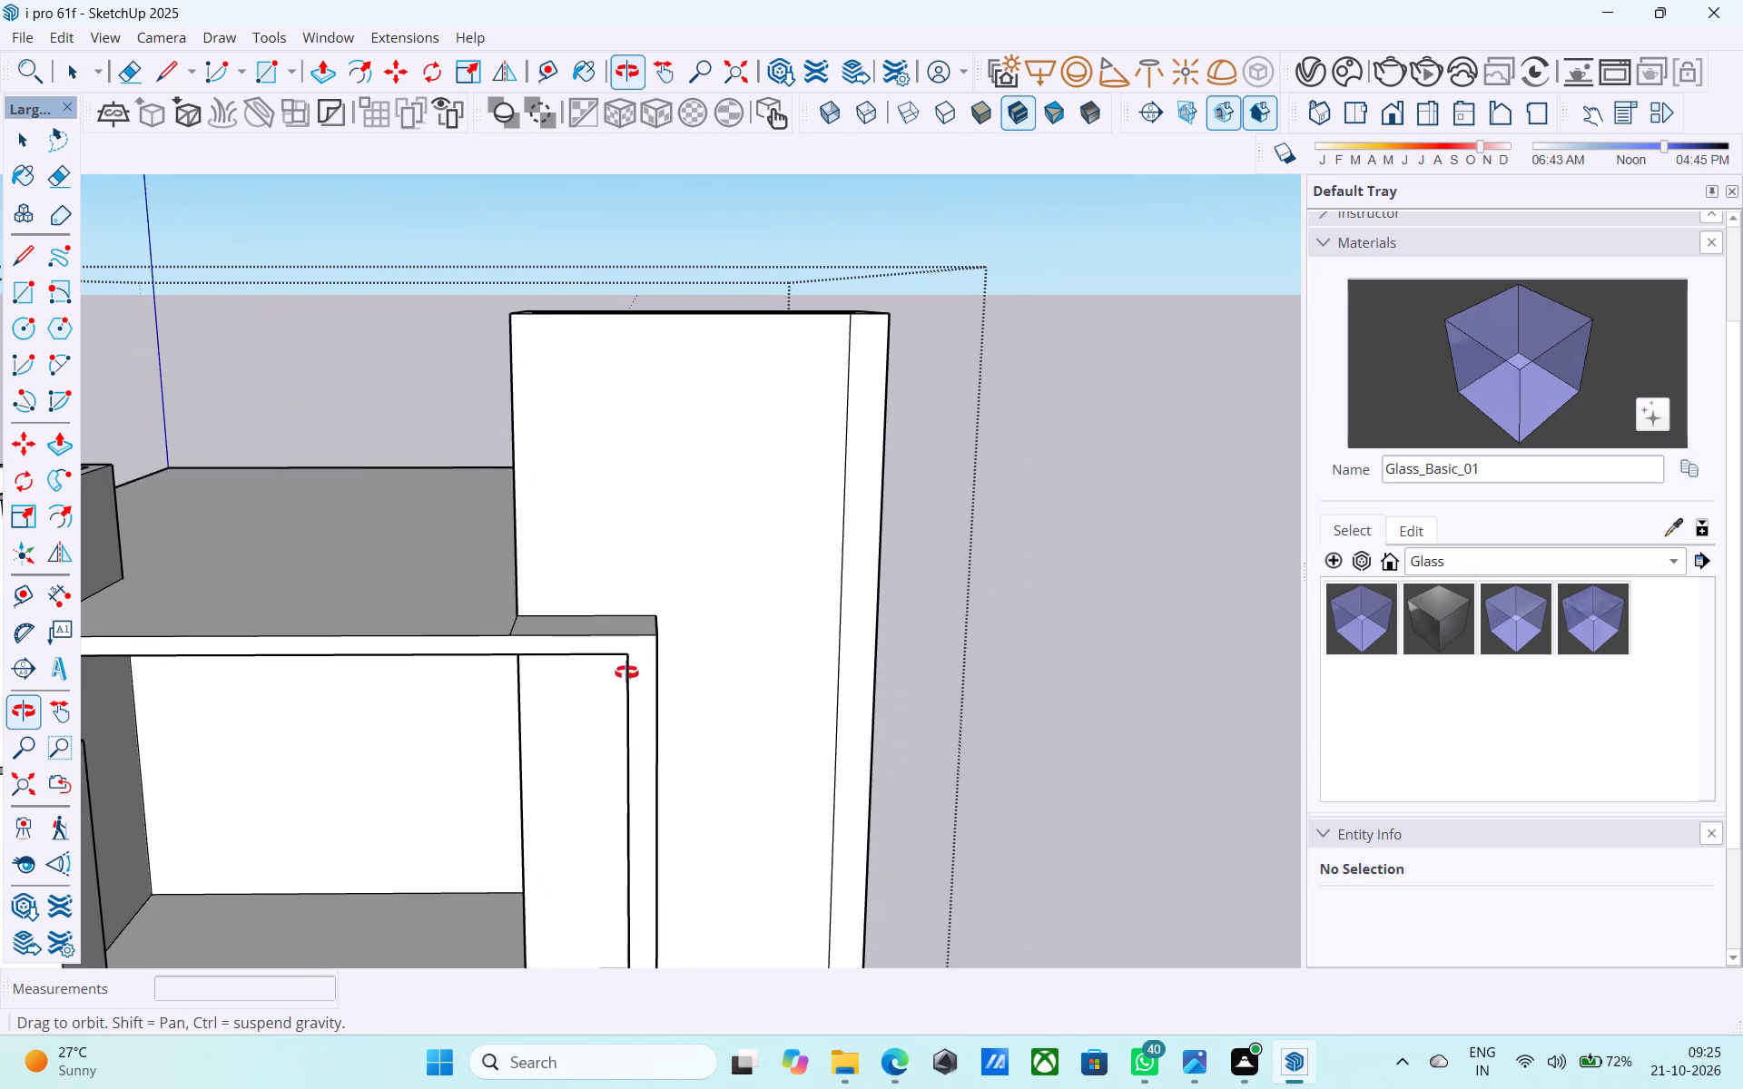
middle_click_drag(626, 672, 625, 673)
middle_click_drag(647, 651, 526, 583)
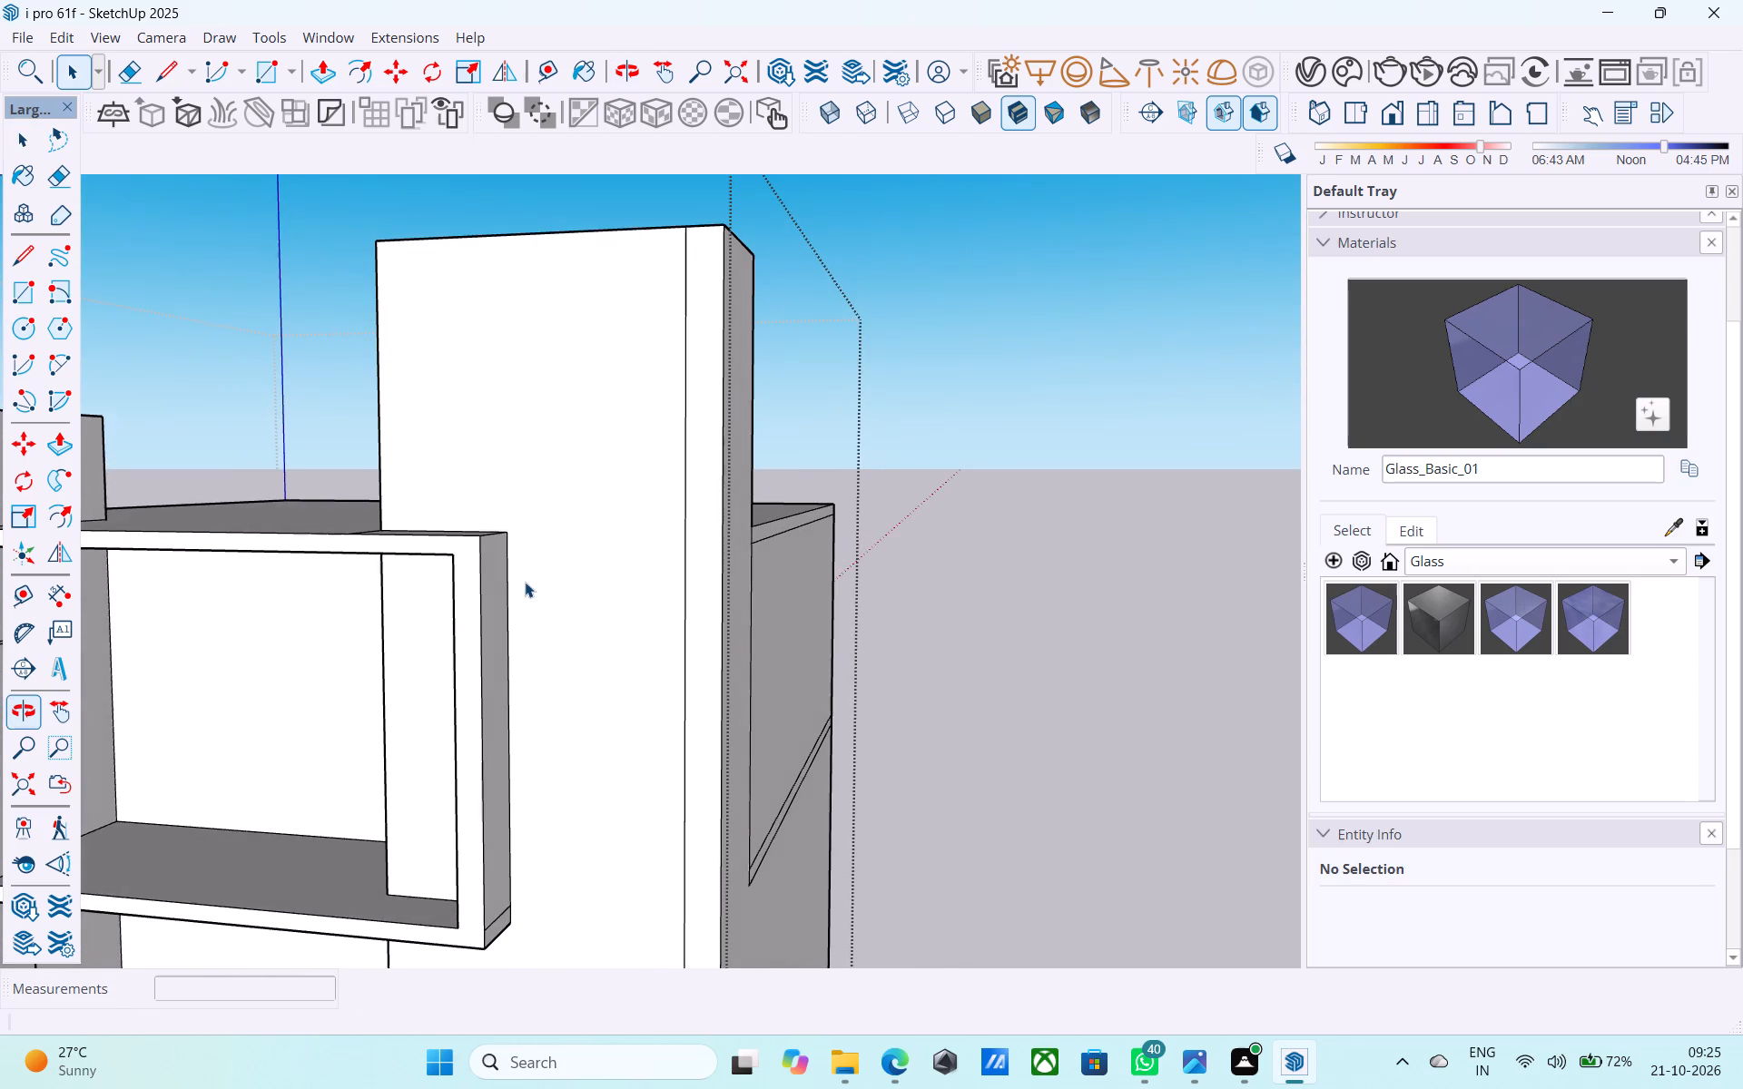
scroll(522, 579, "down", 5)
middle_click_drag(522, 578, 679, 467)
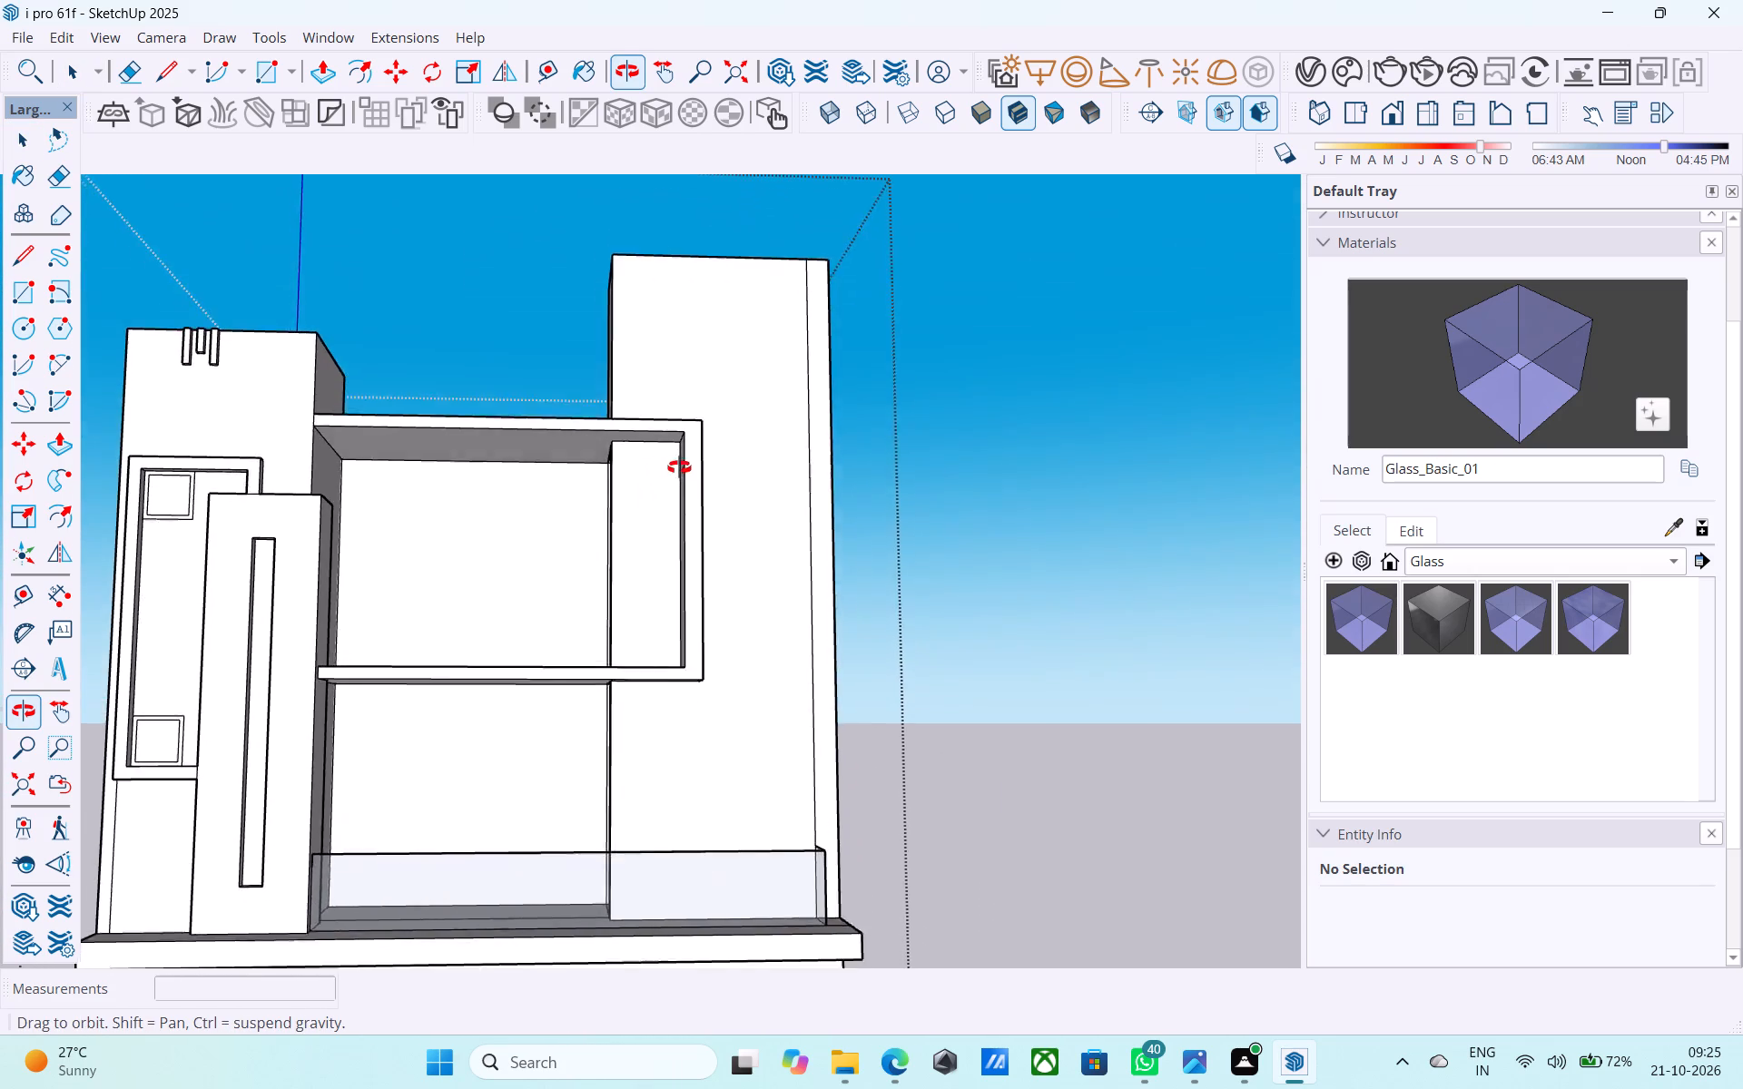
middle_click_drag(679, 467, 678, 580)
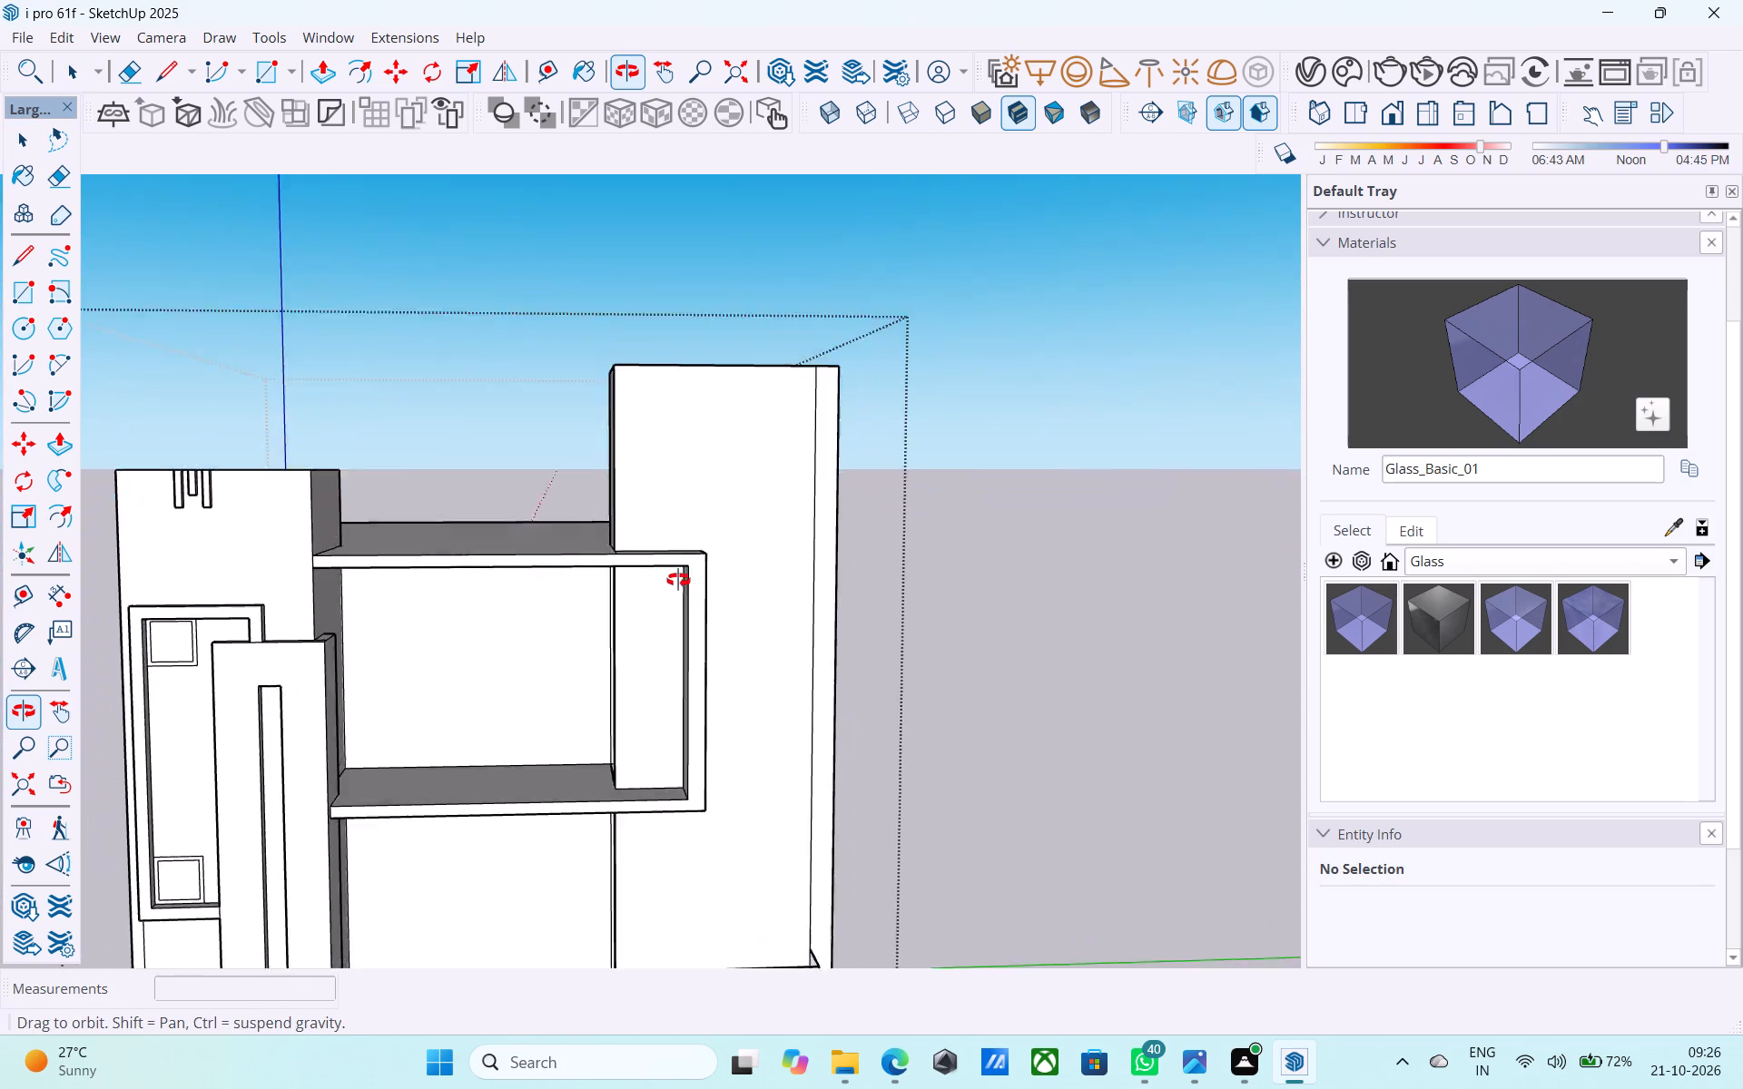
middle_click_drag(678, 580, 603, 585)
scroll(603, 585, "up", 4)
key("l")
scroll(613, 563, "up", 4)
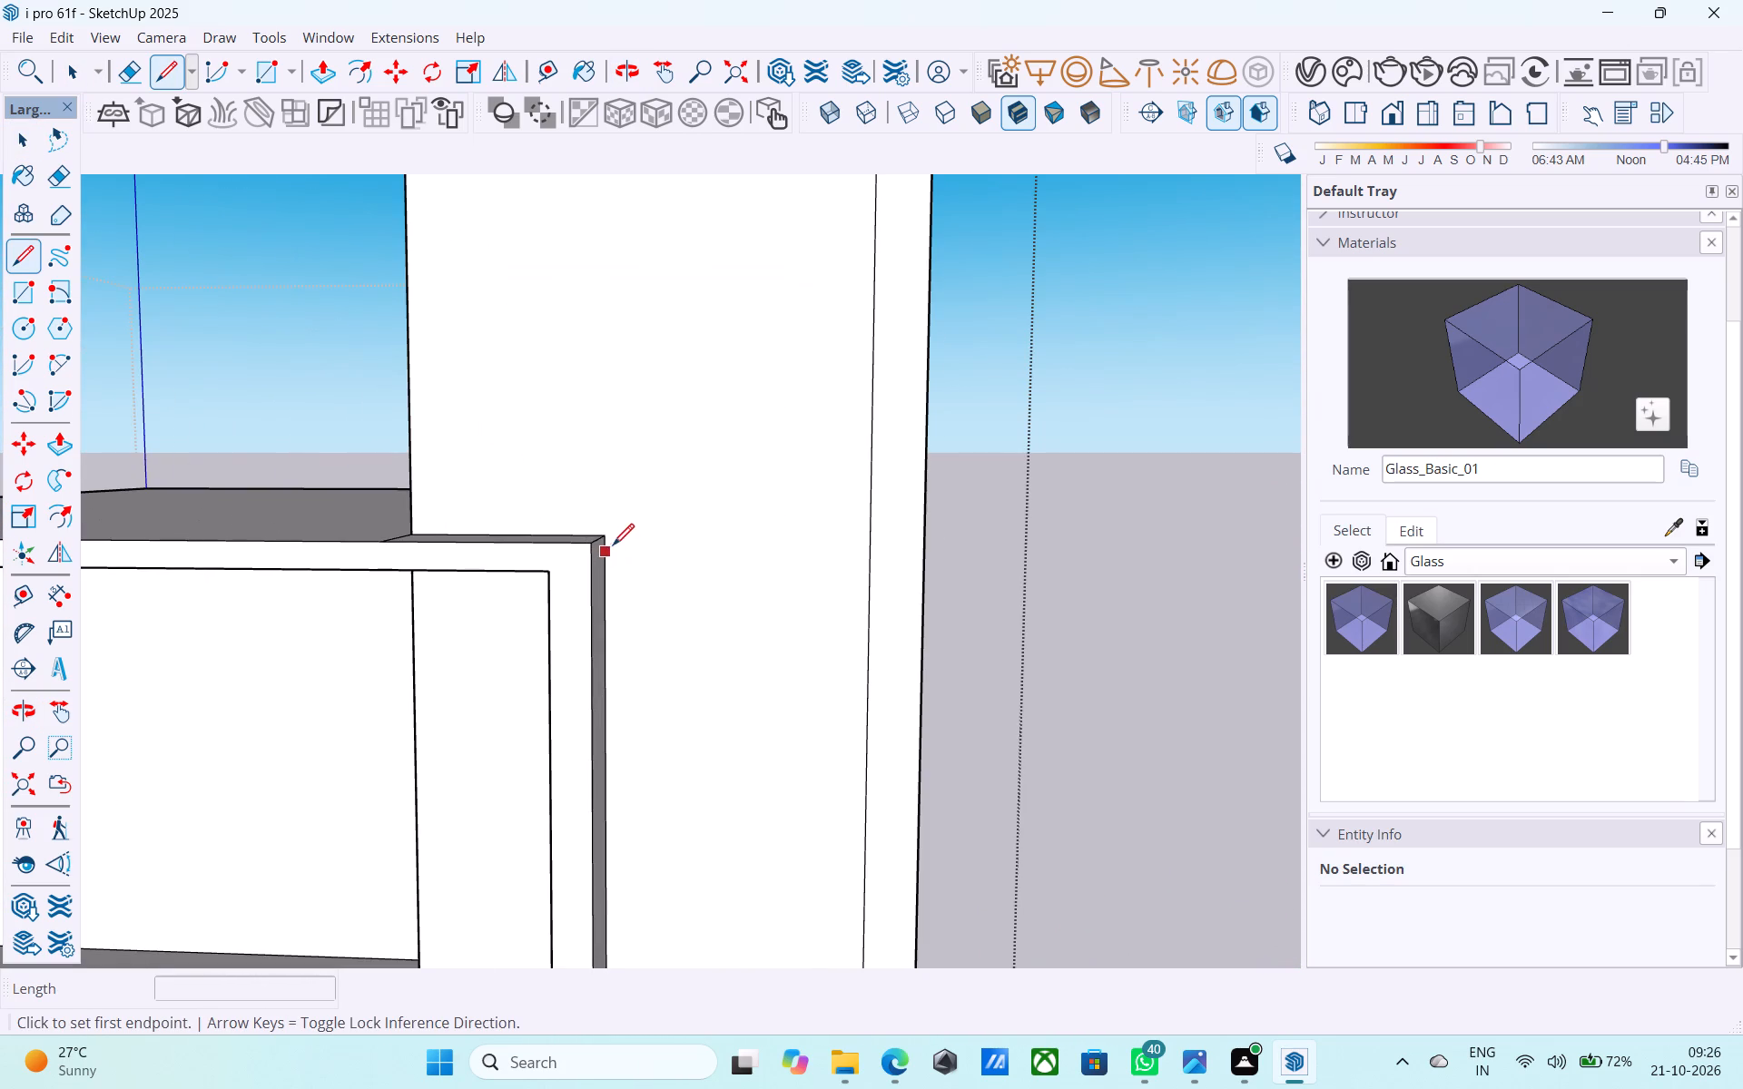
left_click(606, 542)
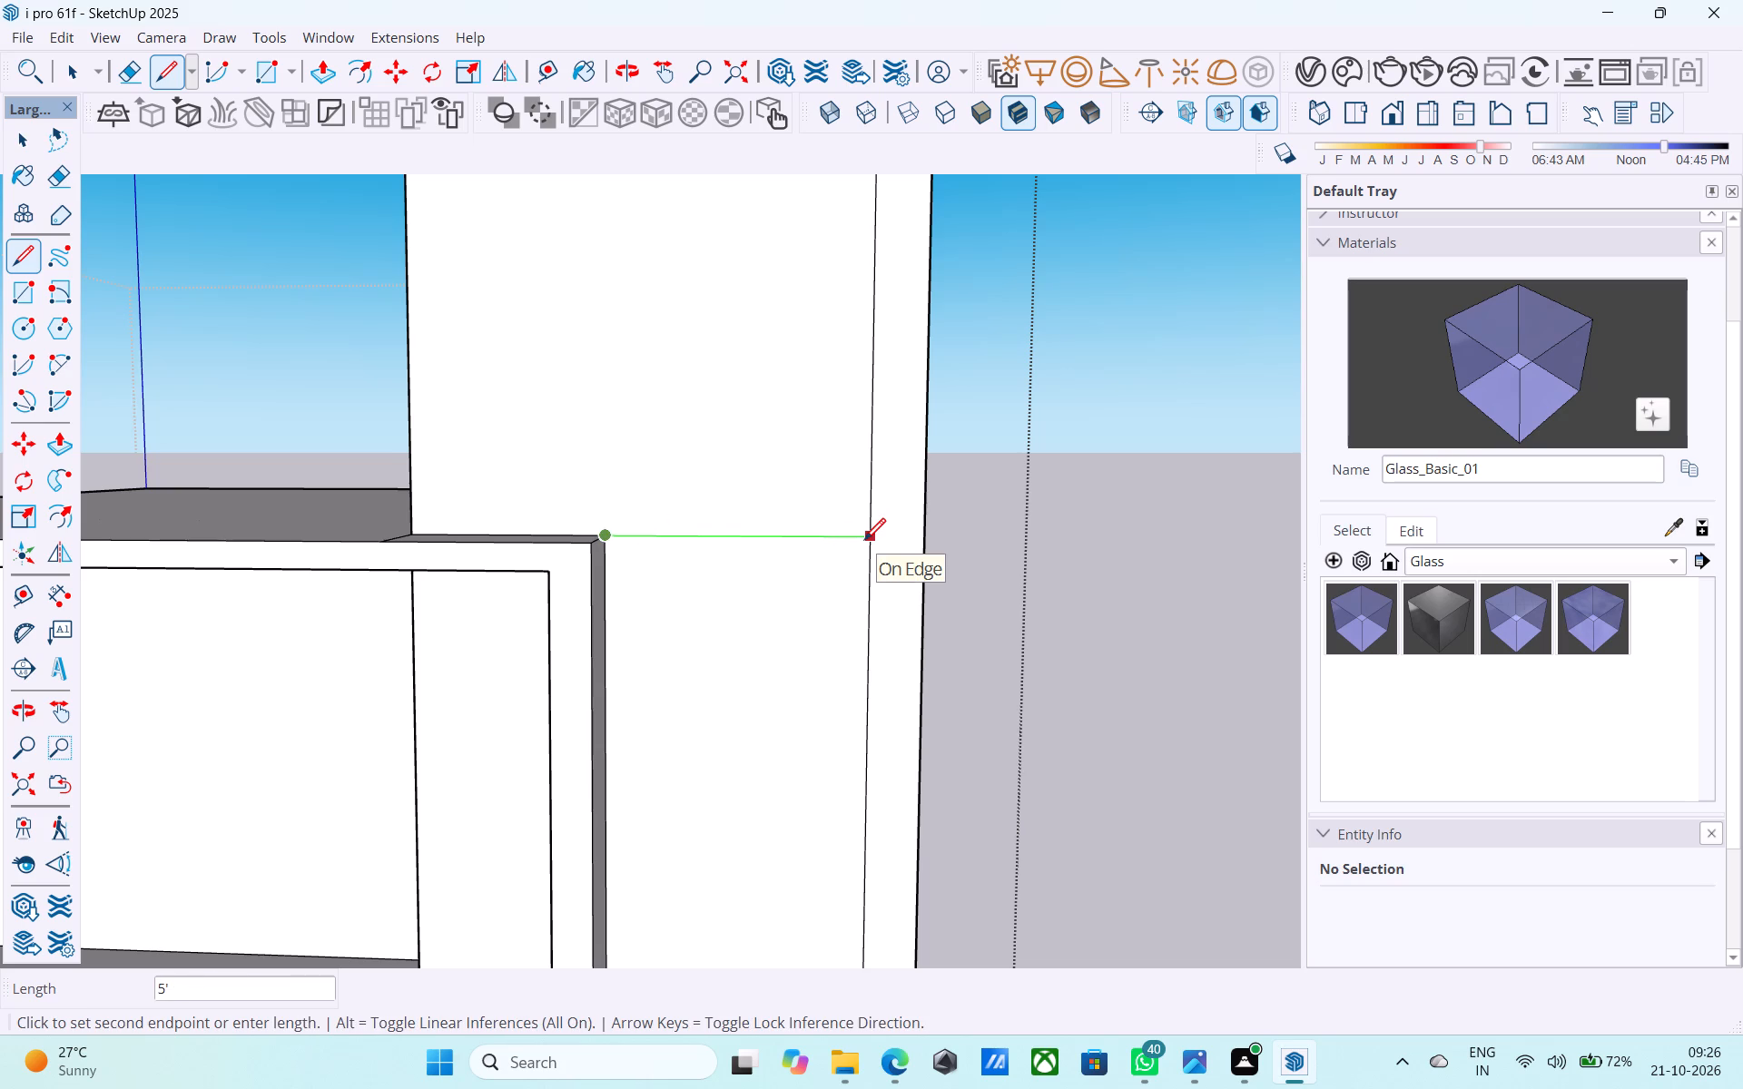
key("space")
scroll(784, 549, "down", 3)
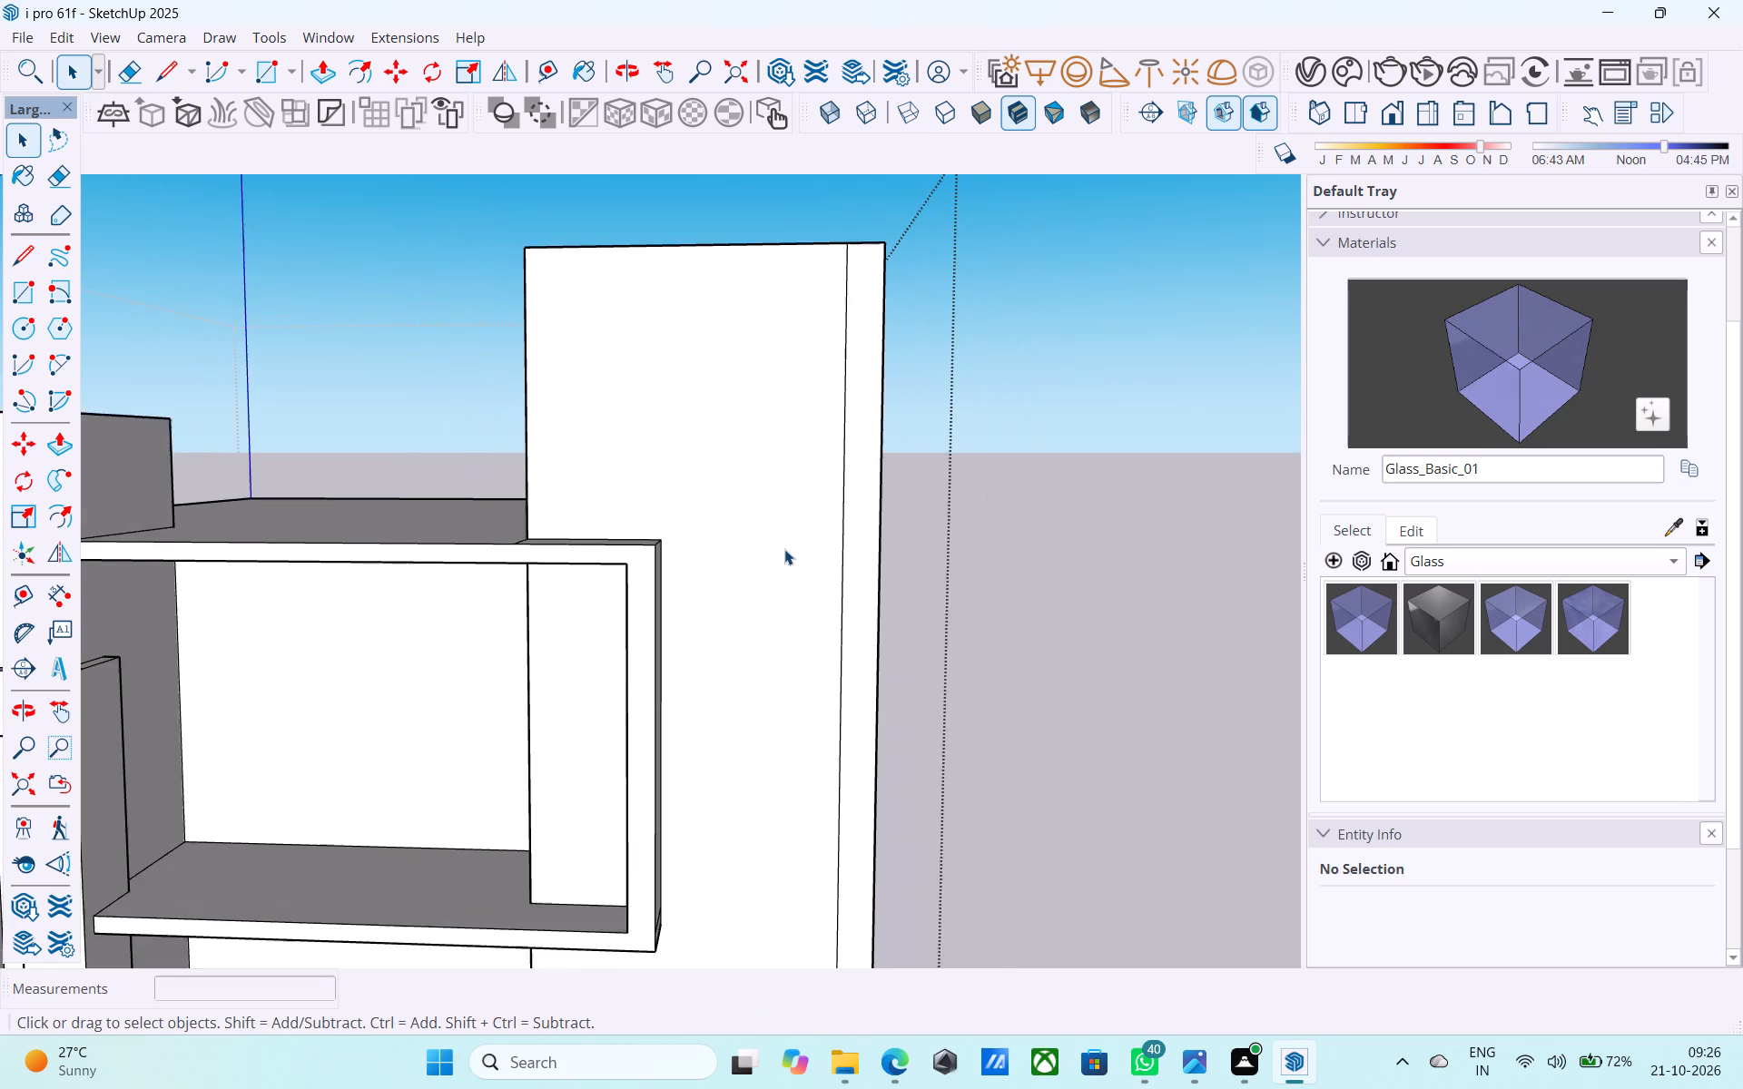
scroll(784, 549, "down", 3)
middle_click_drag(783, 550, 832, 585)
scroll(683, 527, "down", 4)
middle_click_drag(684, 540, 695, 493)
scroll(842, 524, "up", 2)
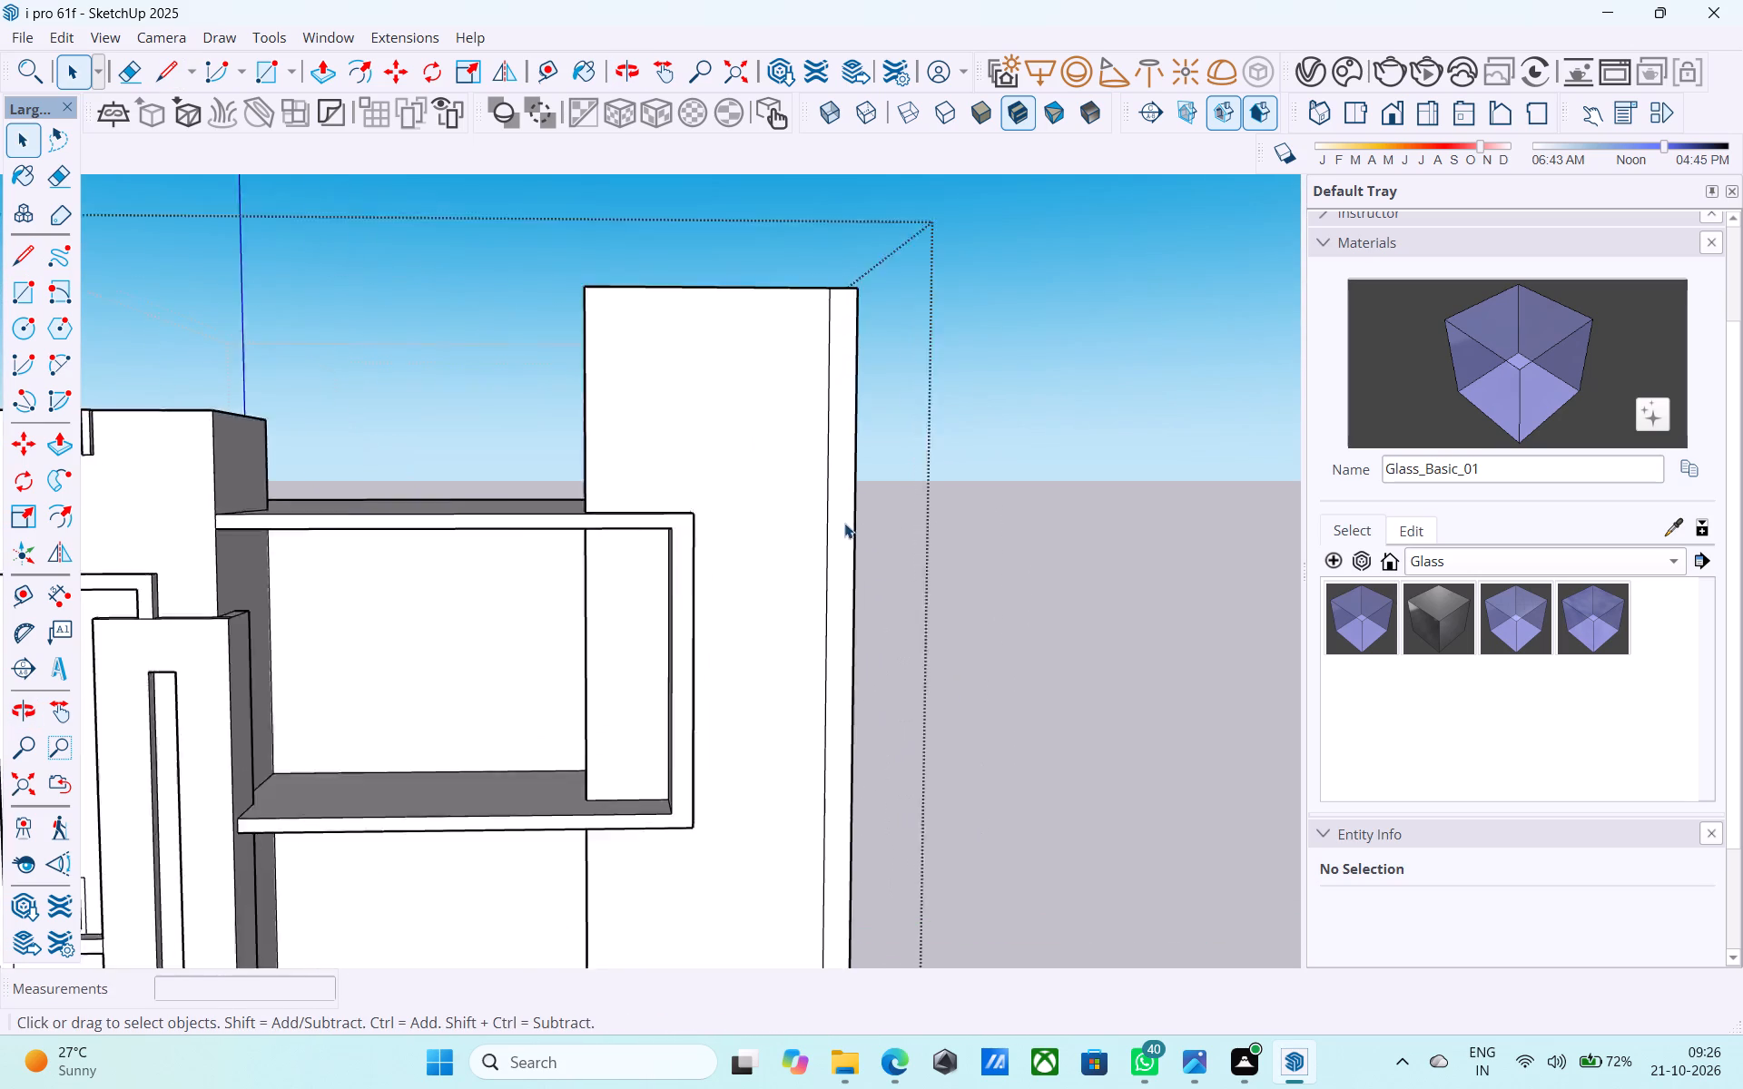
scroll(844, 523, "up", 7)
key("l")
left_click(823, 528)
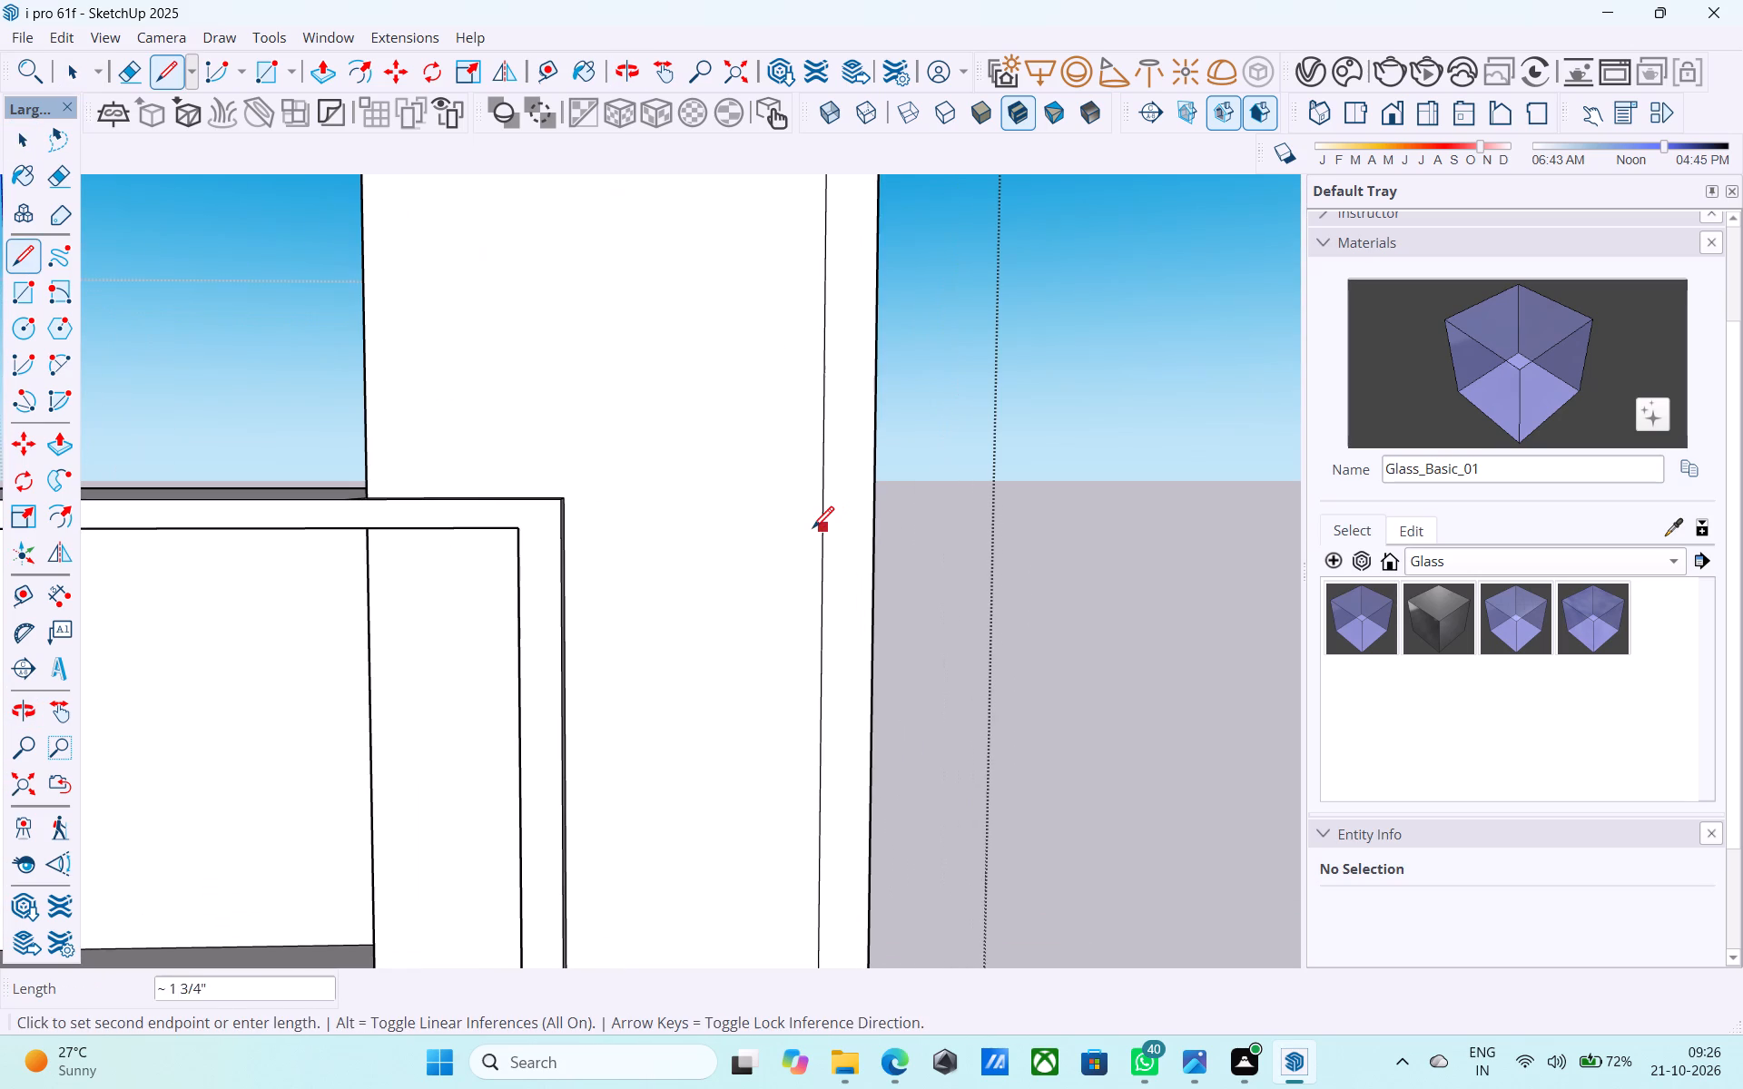
Place a vertical guide on the tall tower's front wall, 1' inward from the existing vertical line near its outer edge.
key("t")
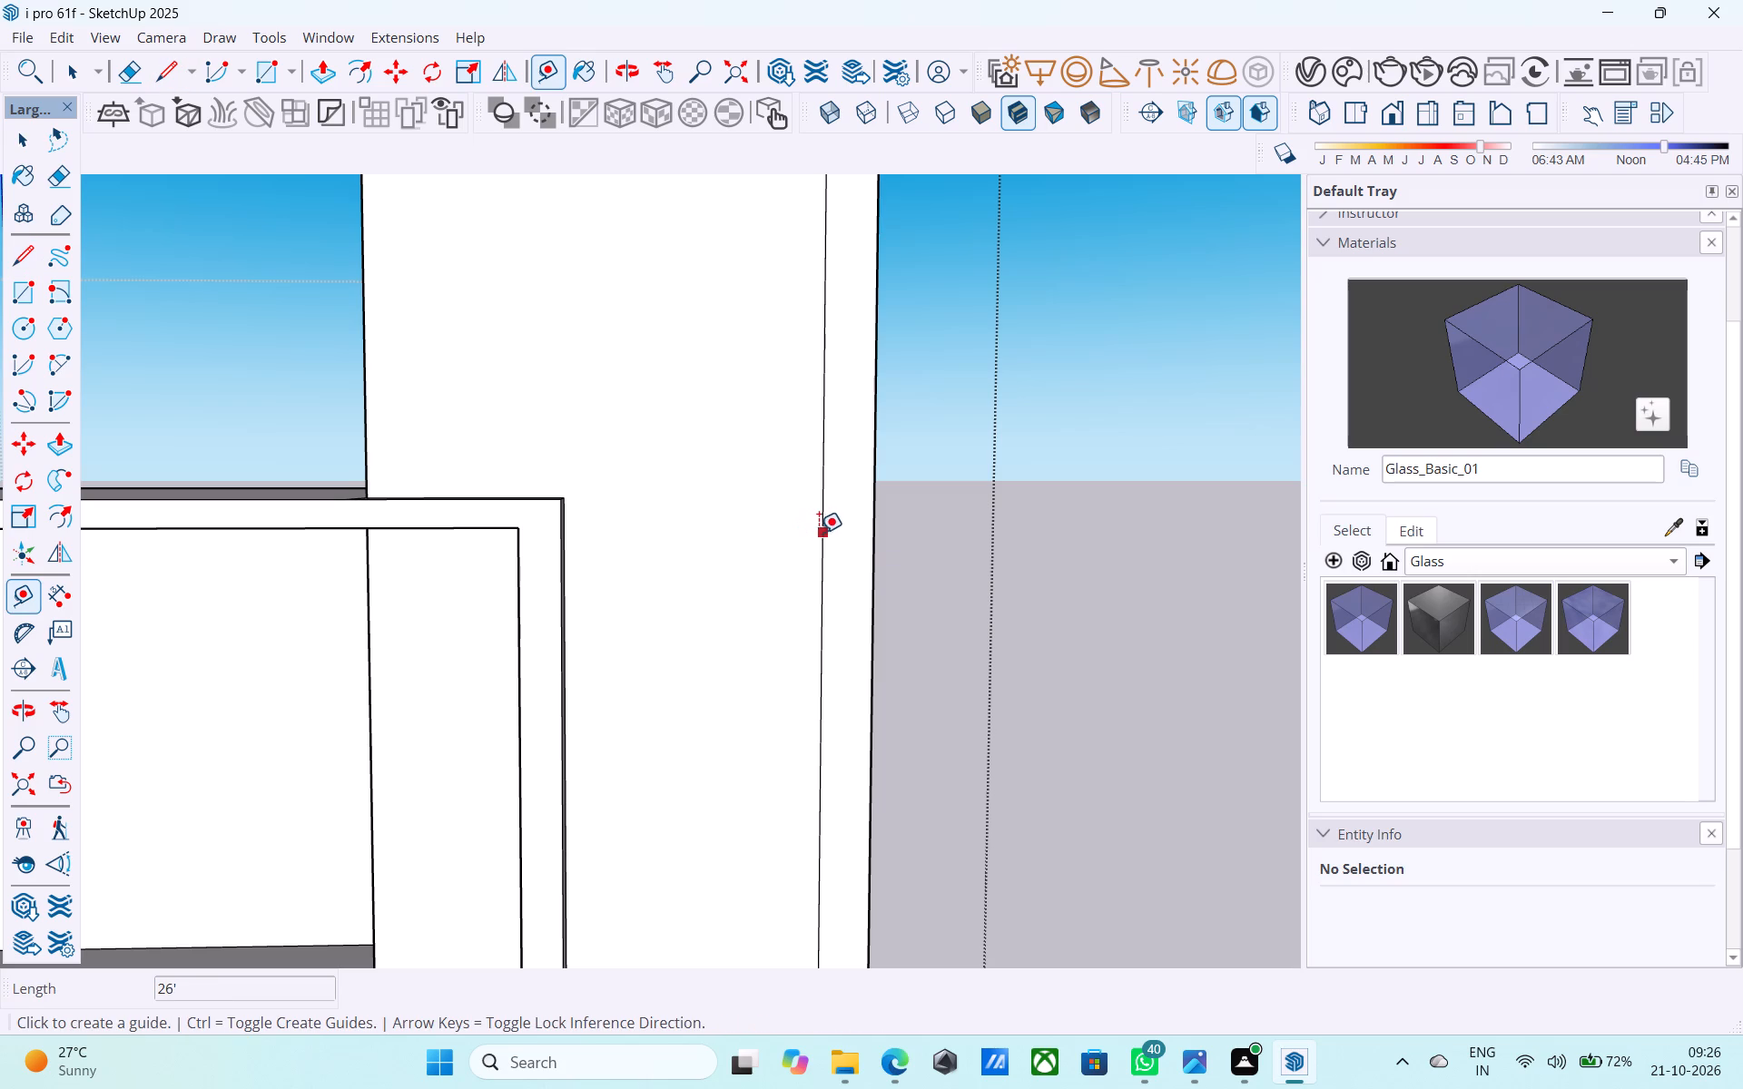
left_click(819, 533)
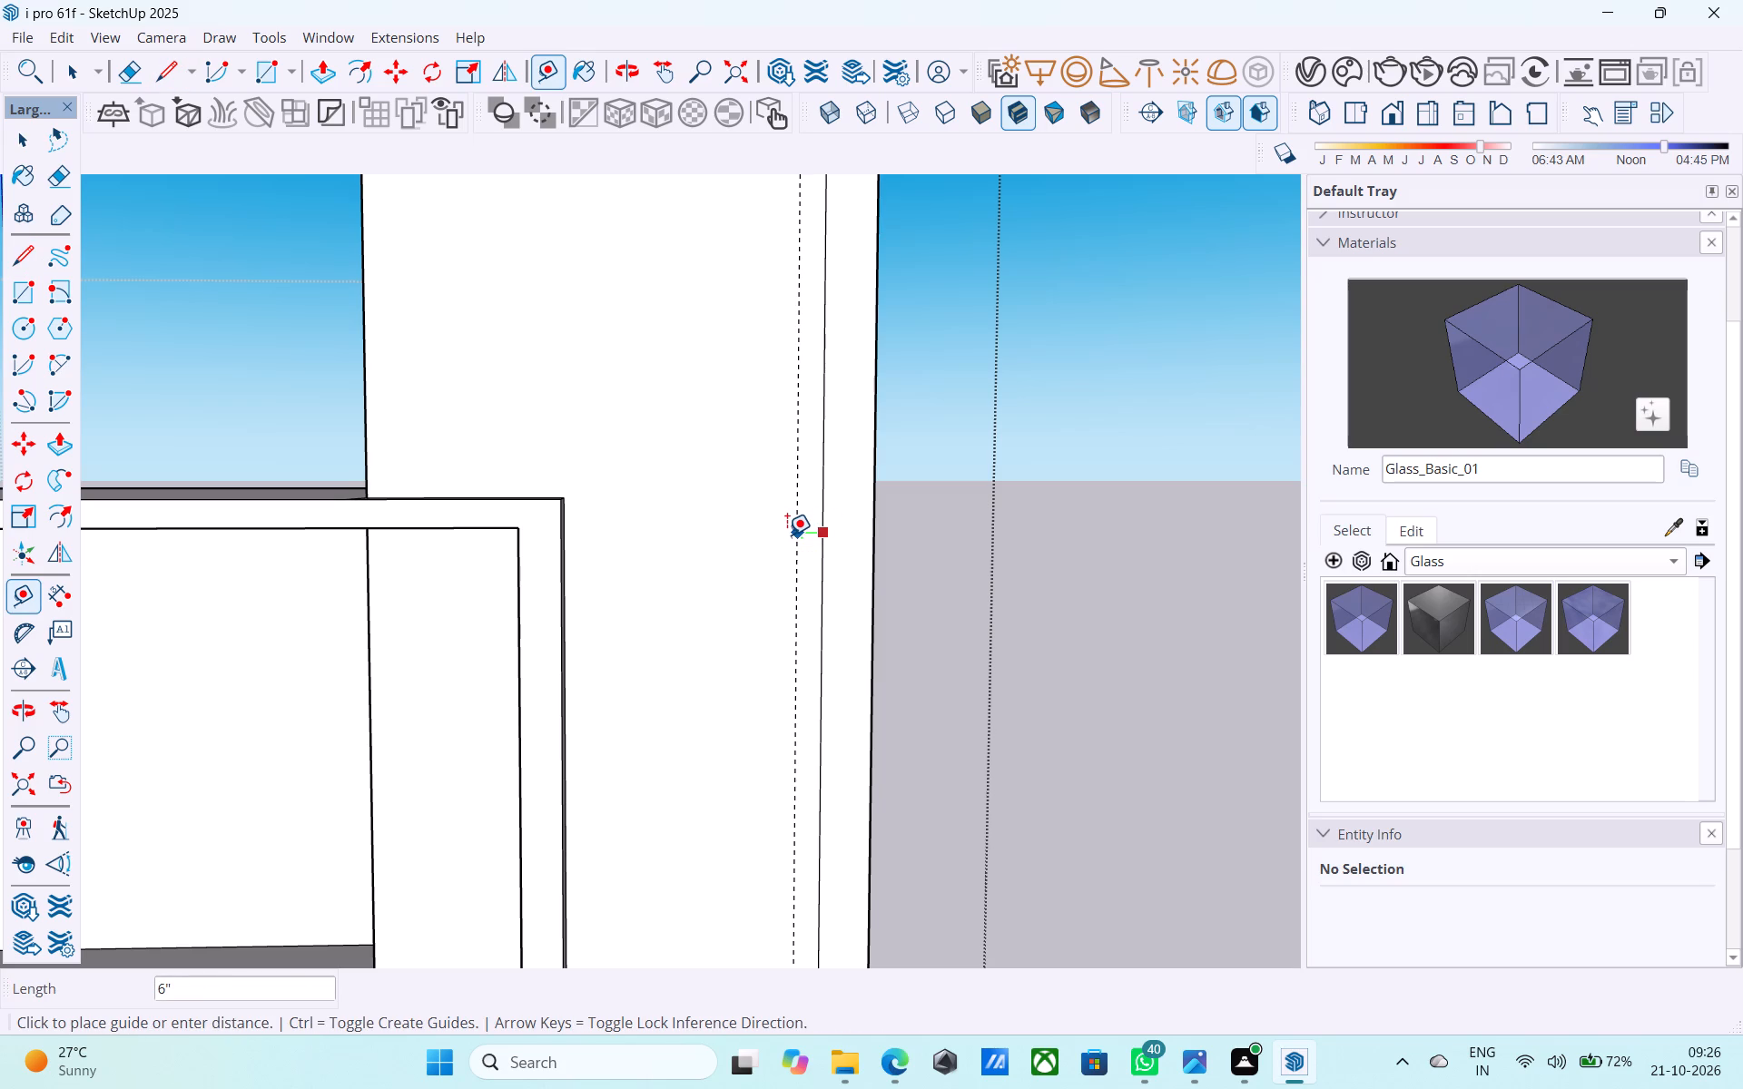
type("1'")
key("Return")
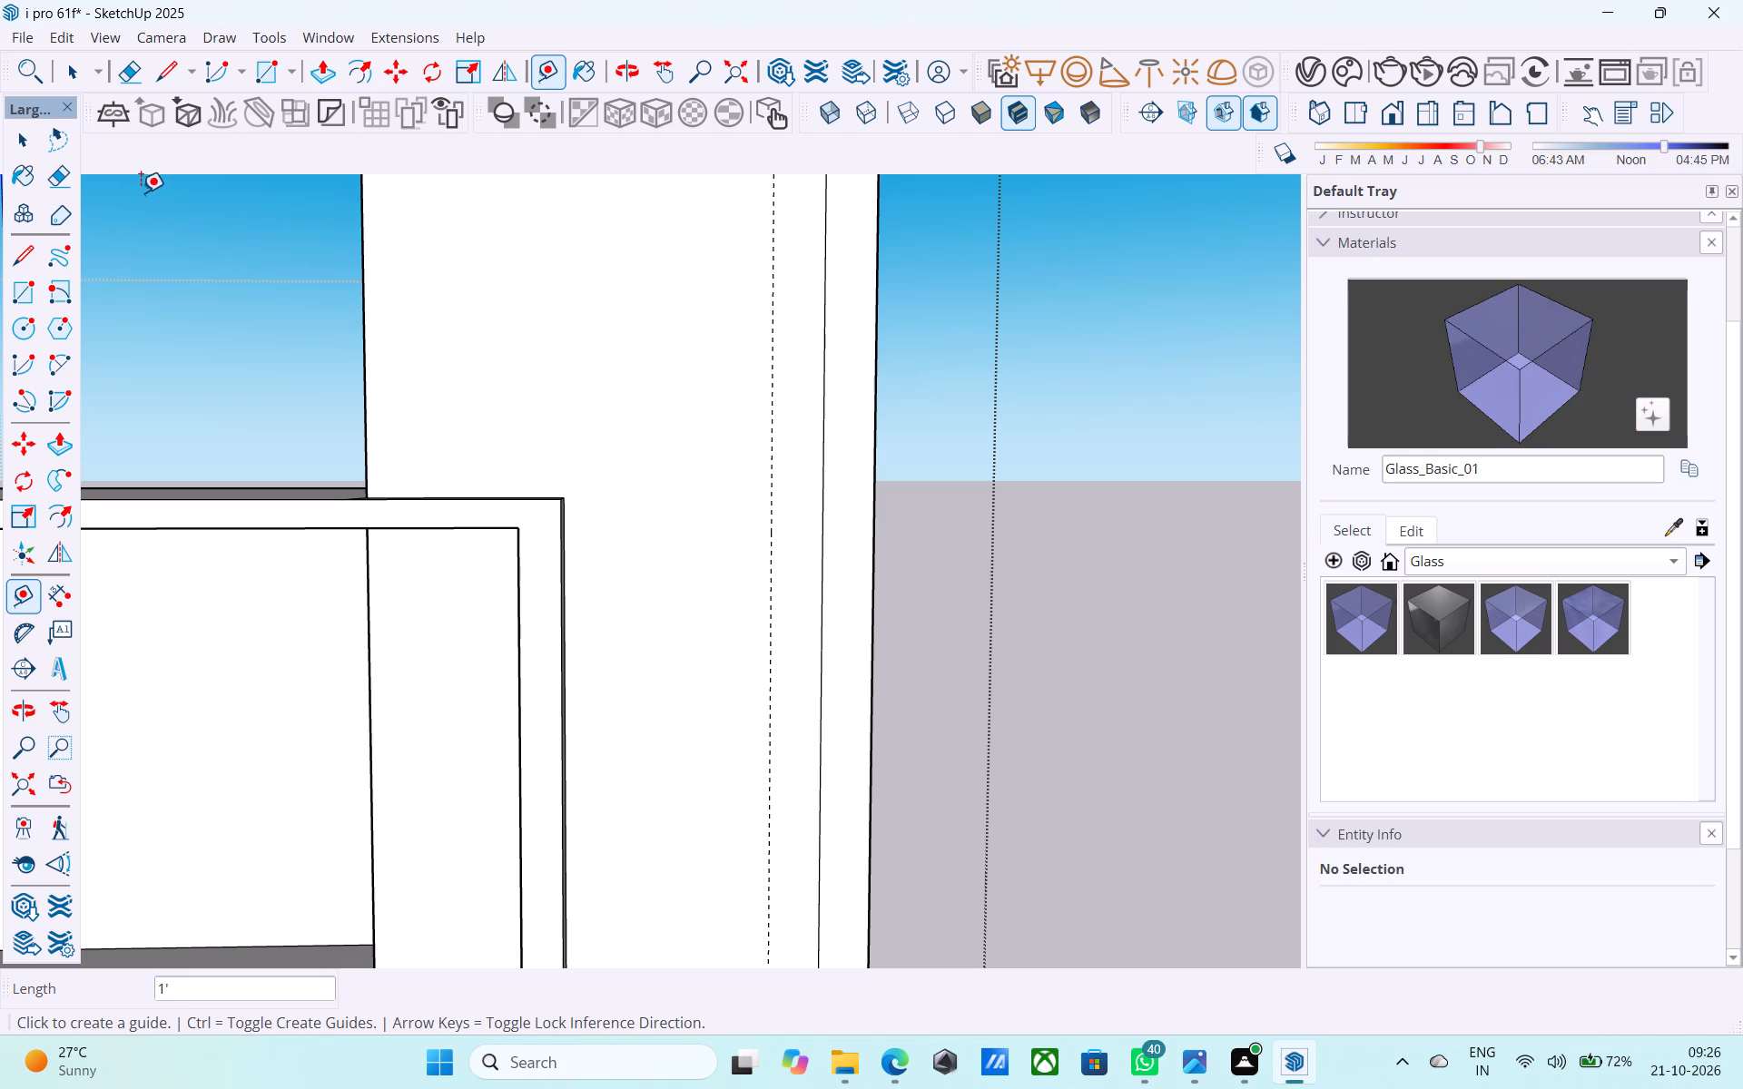
Draw a 29' vertical line along the guide, from the tall tower's top front edge down to the base of its front wall.
left_click(178, 66)
scroll(487, 460, "down", 6)
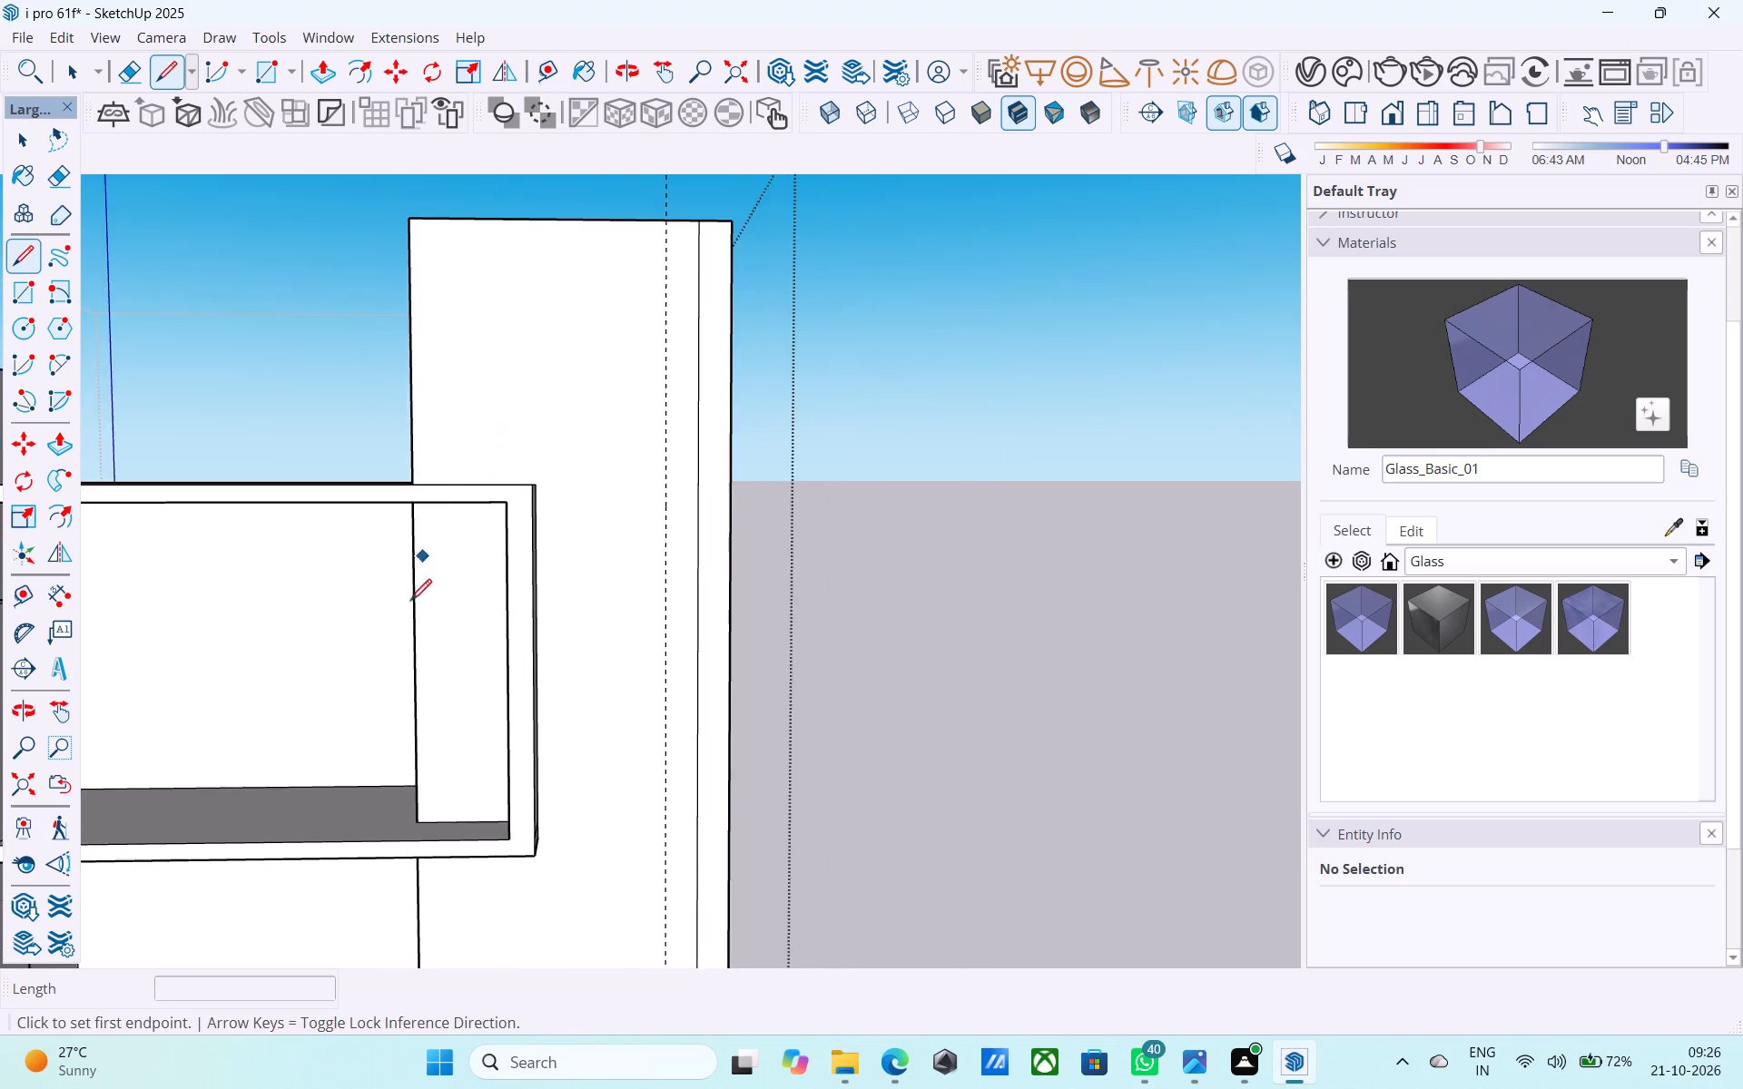
scroll(410, 603, "down", 2)
scroll(584, 340, "up", 4)
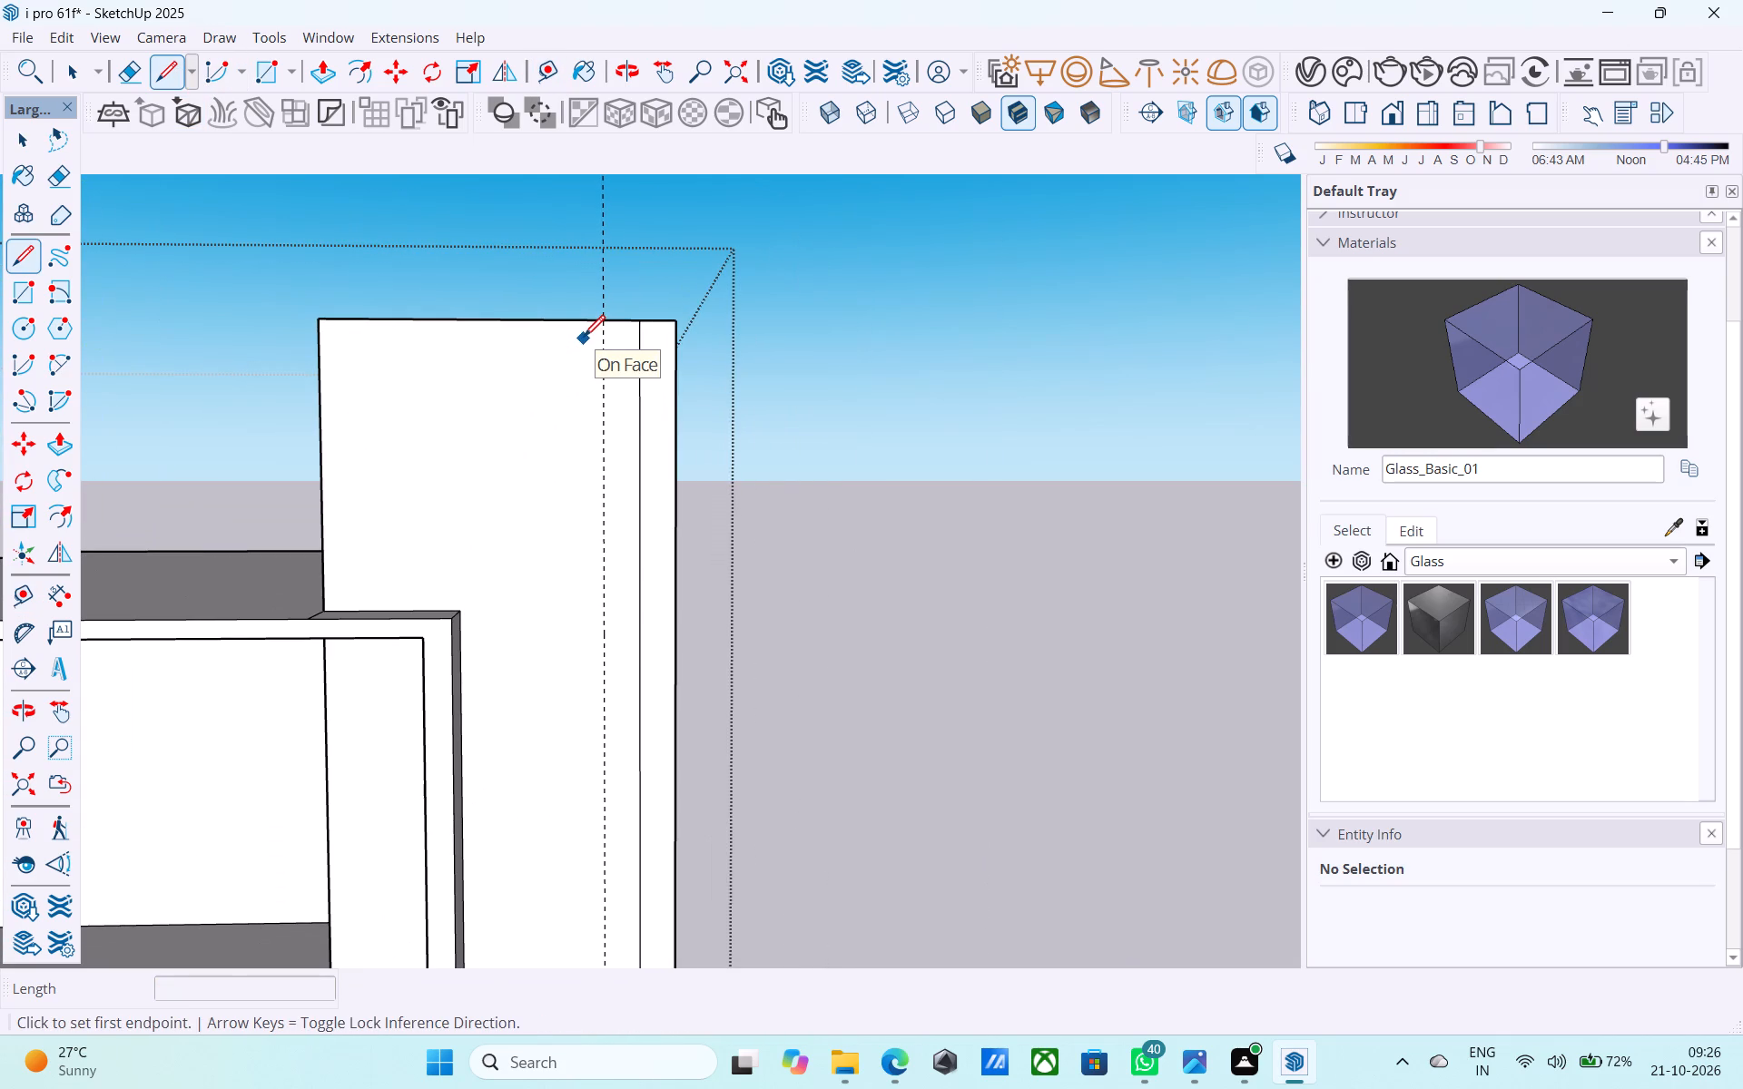
left_click(600, 325)
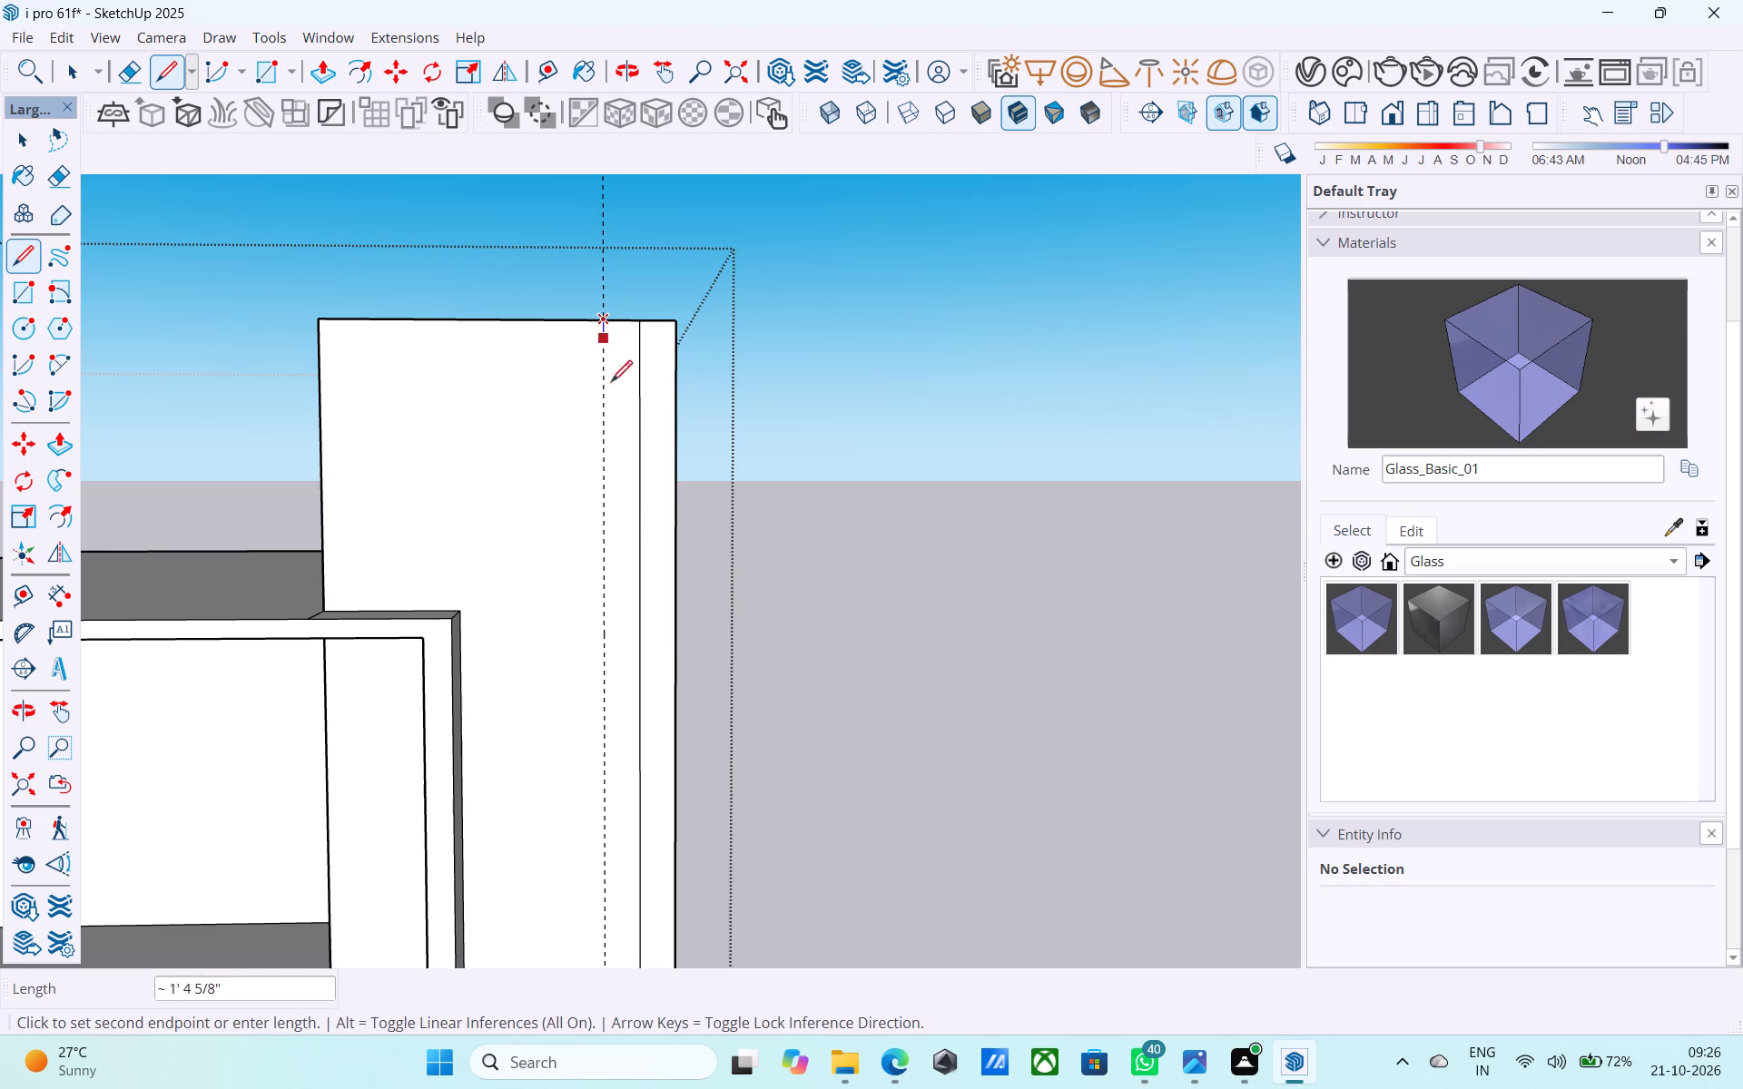
scroll(584, 257, "up", 14)
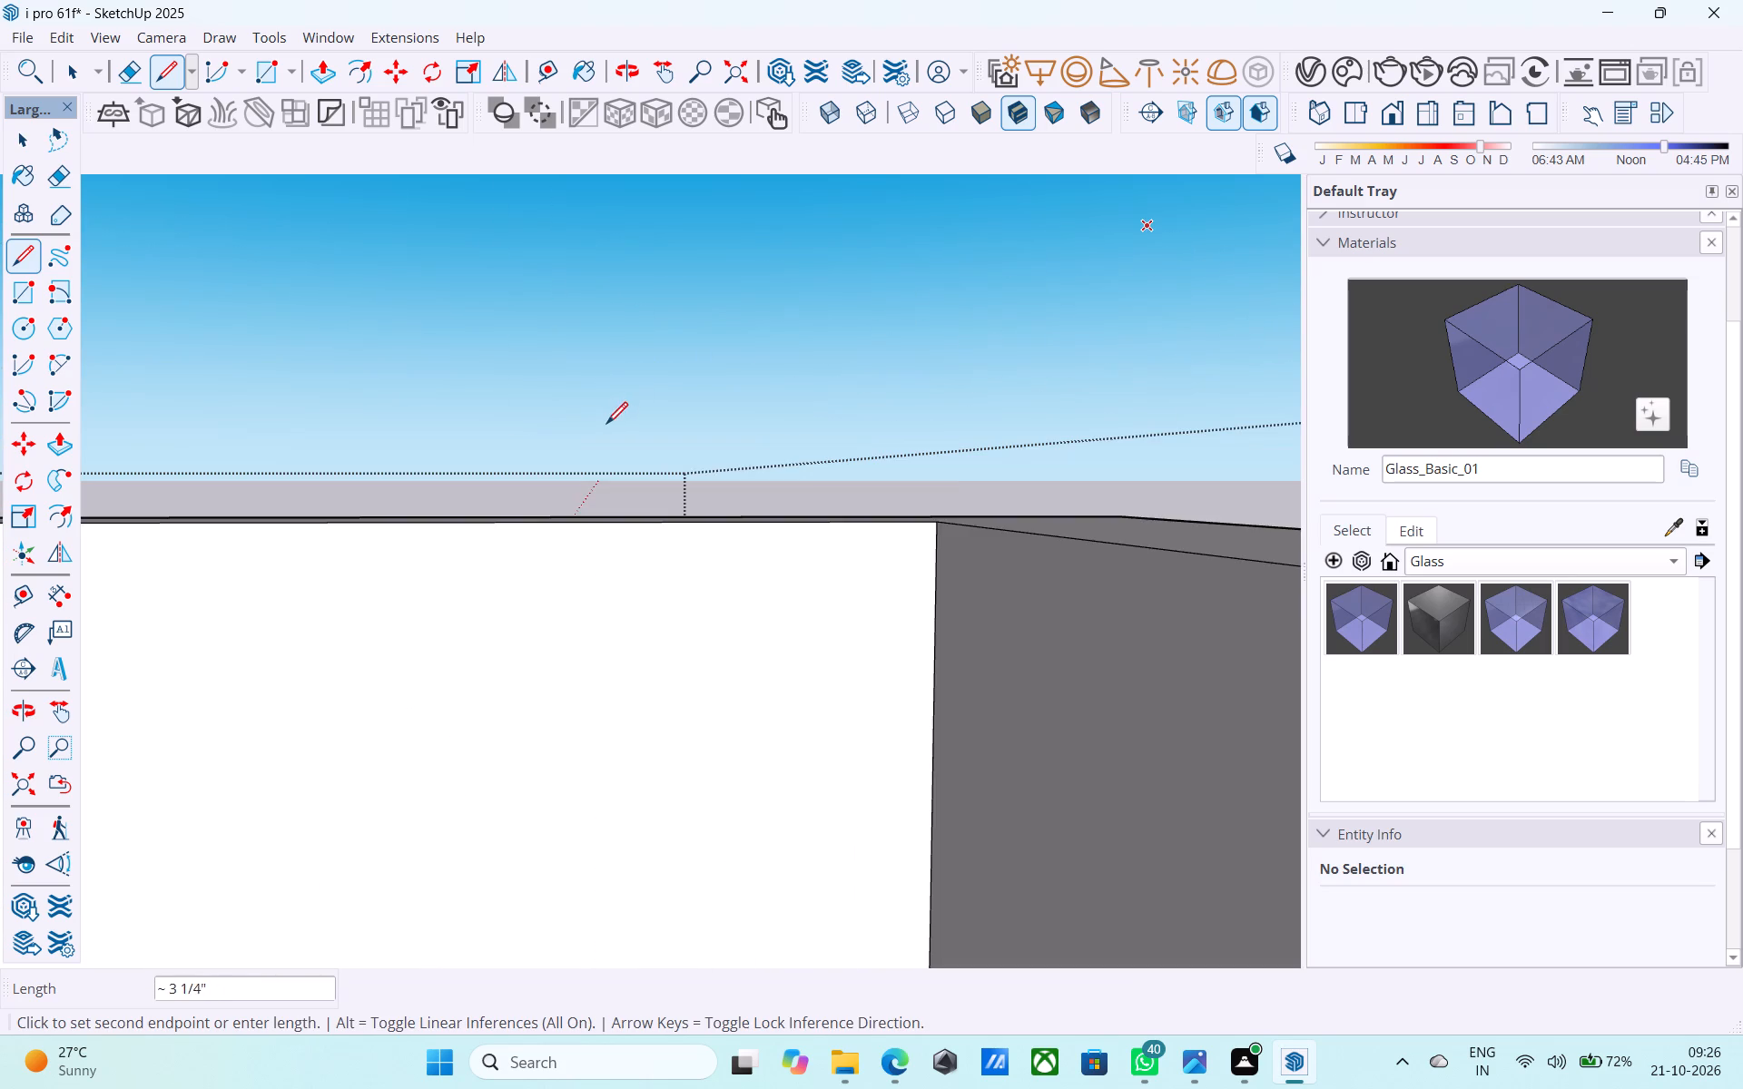
scroll(605, 427, "down", 1)
scroll(461, 485, "up", 4)
scroll(449, 512, "down", 3)
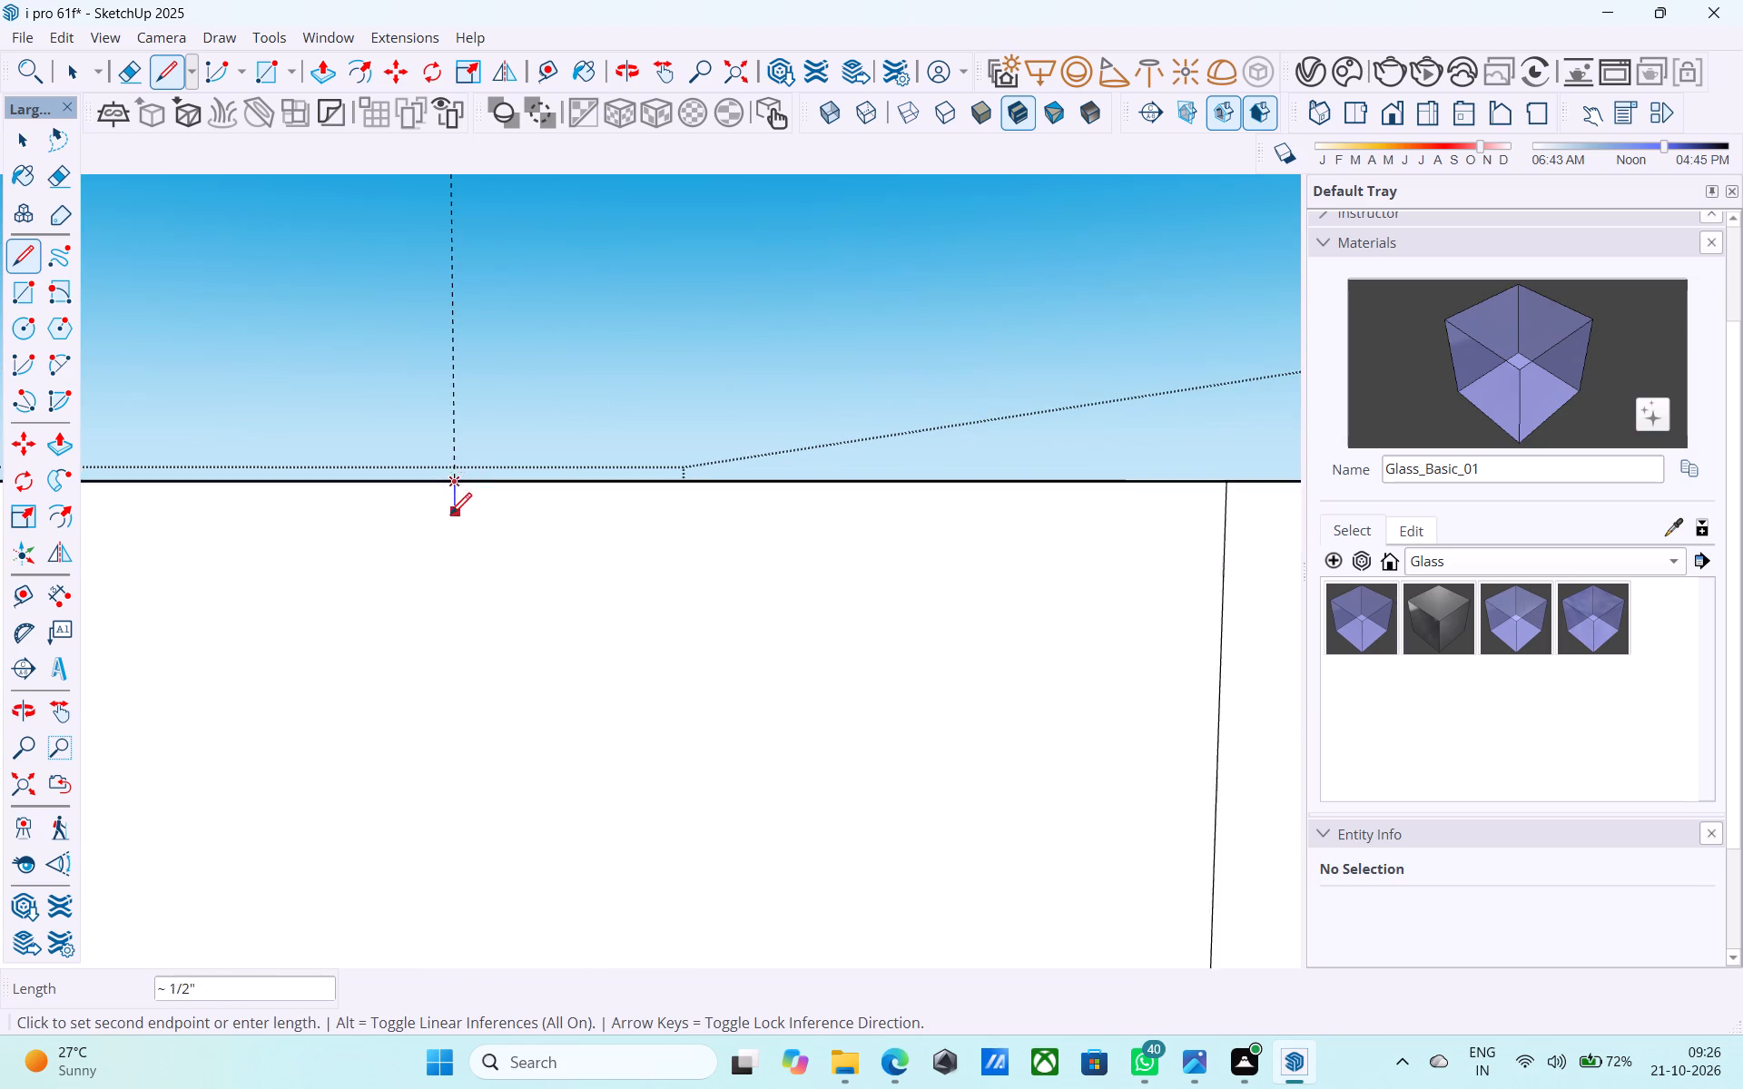
scroll(450, 516, "down", 10)
middle_click_drag(445, 554, 426, 791)
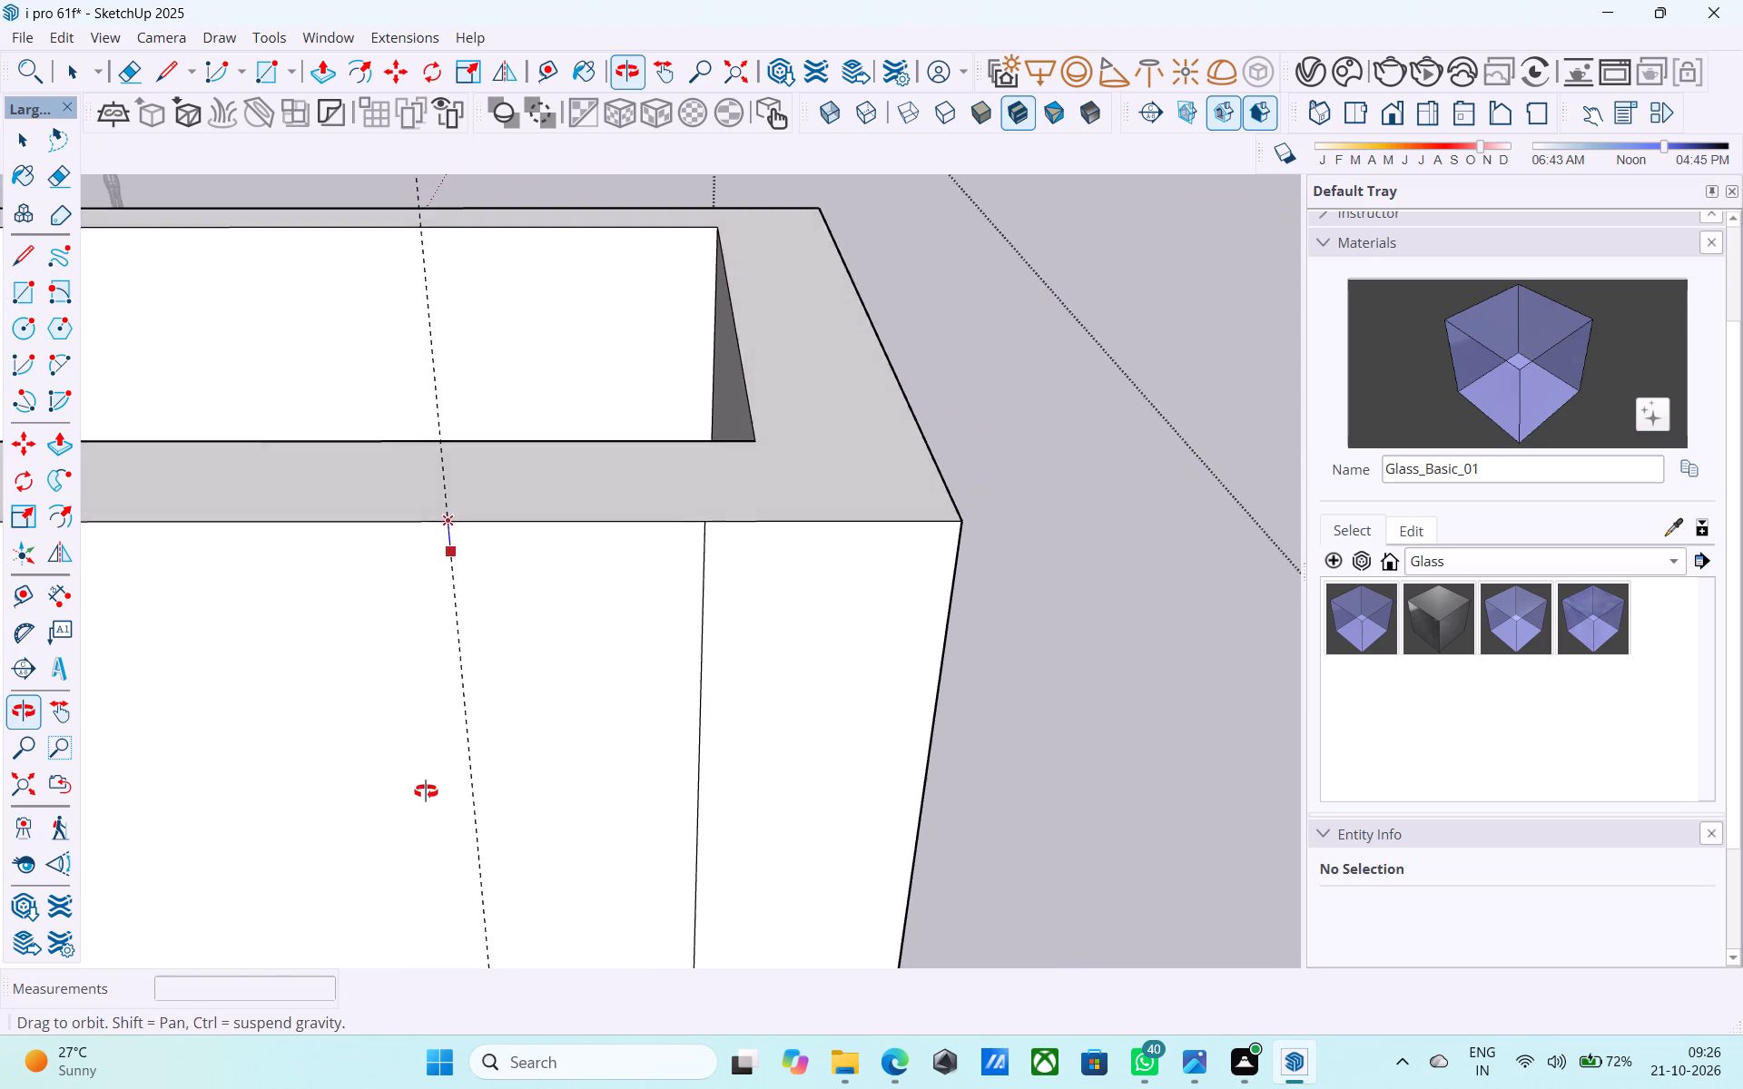
middle_click_drag(426, 791, 508, 399)
scroll(507, 407, "down", 5)
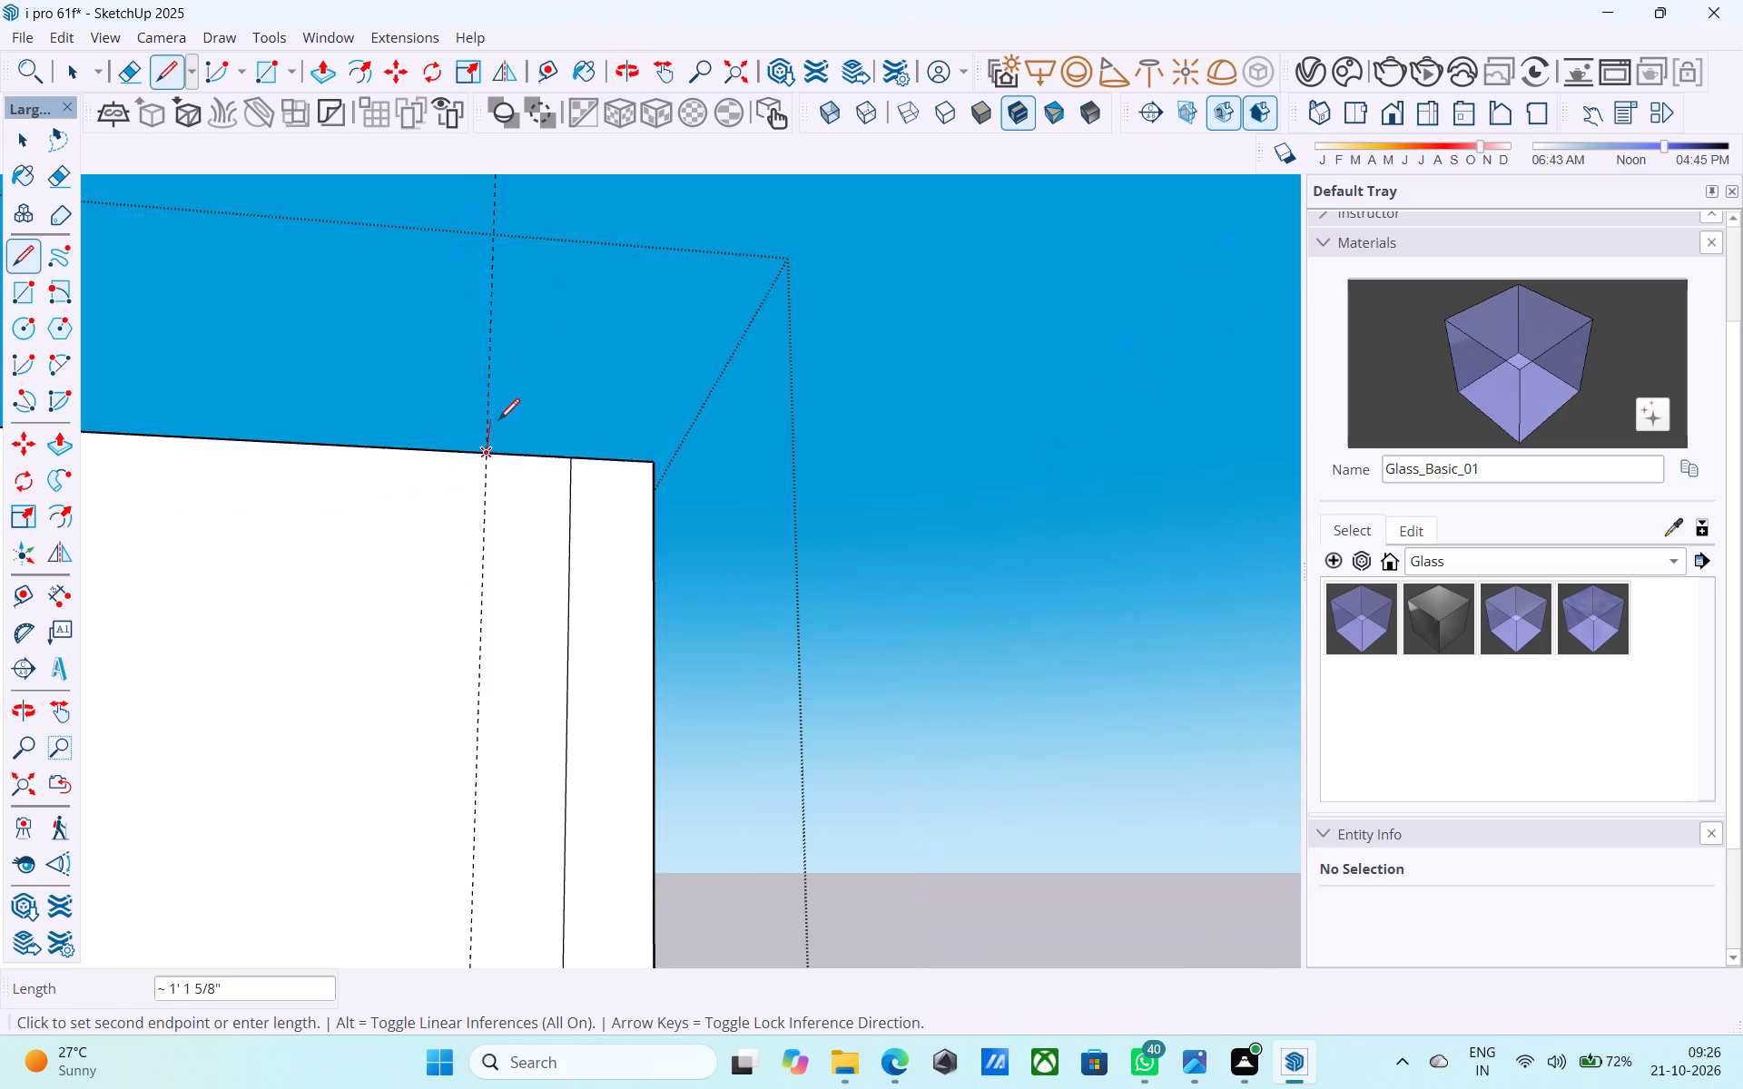
scroll(493, 445, "down", 5)
scroll(506, 646, "down", 6)
scroll(545, 409, "down", 6)
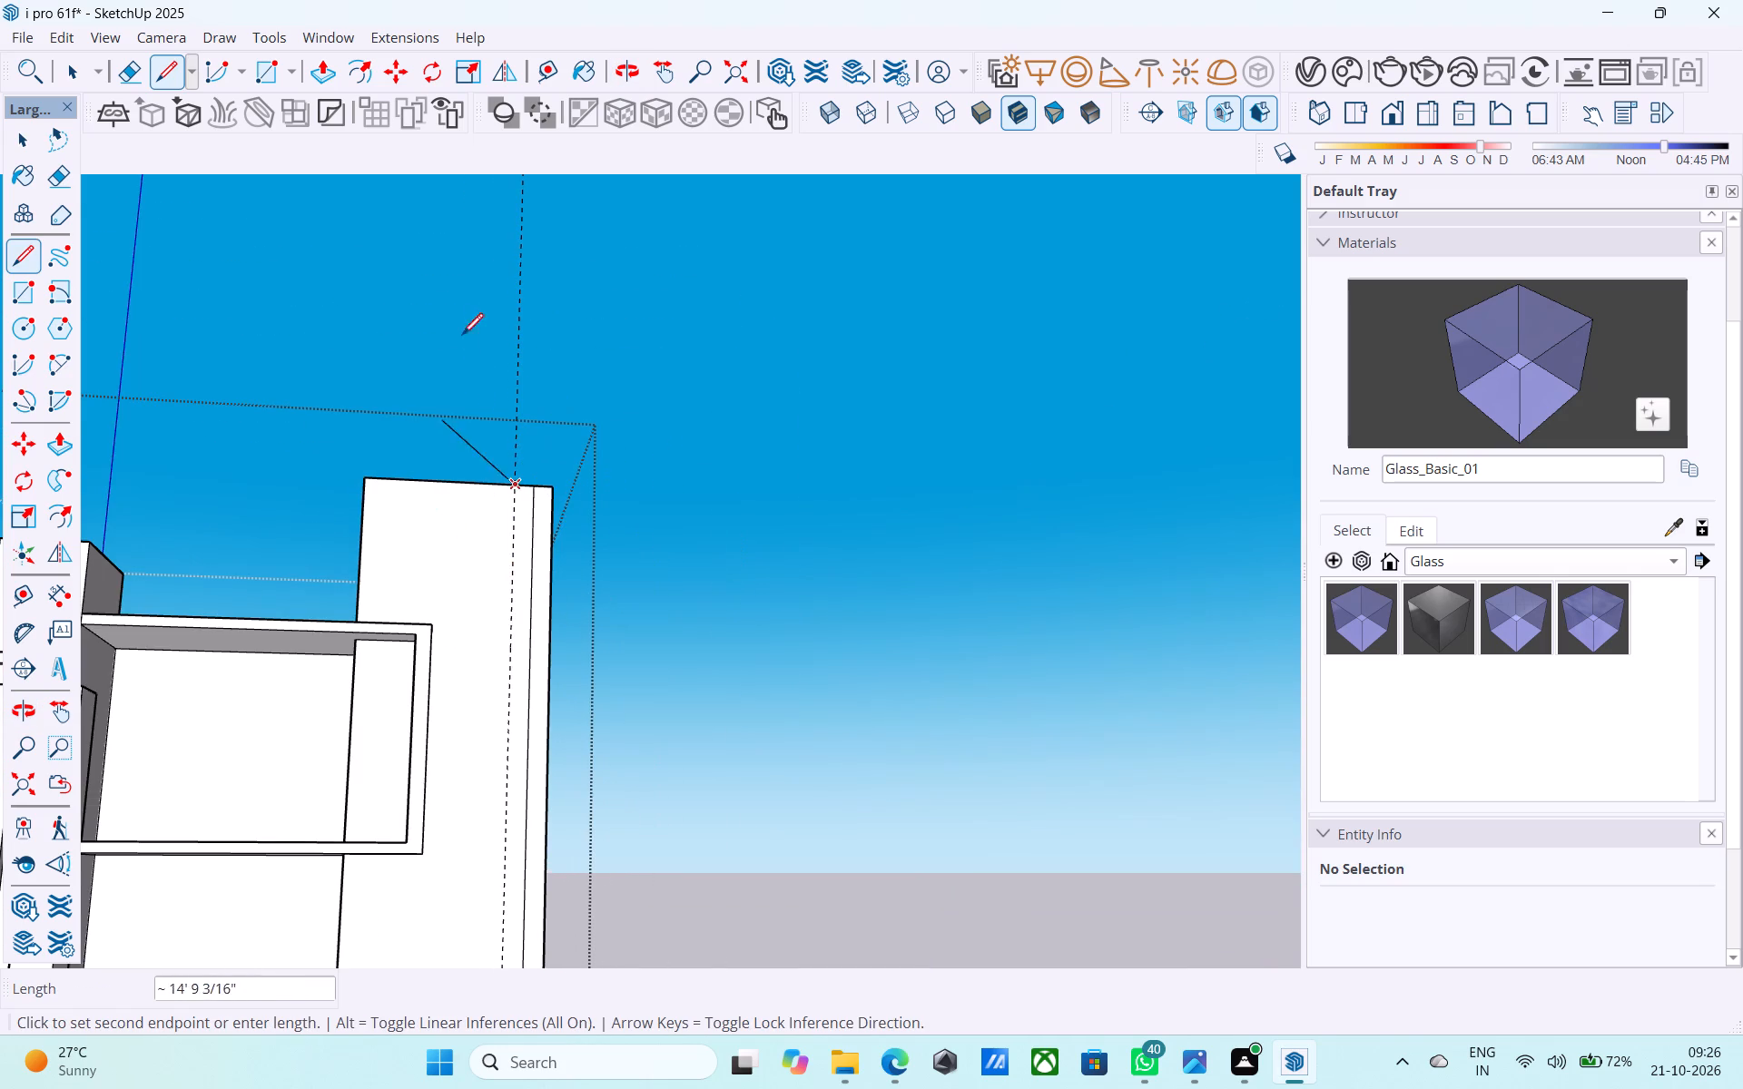
scroll(465, 327, "down", 7)
middle_click_drag(512, 752, 435, 1080)
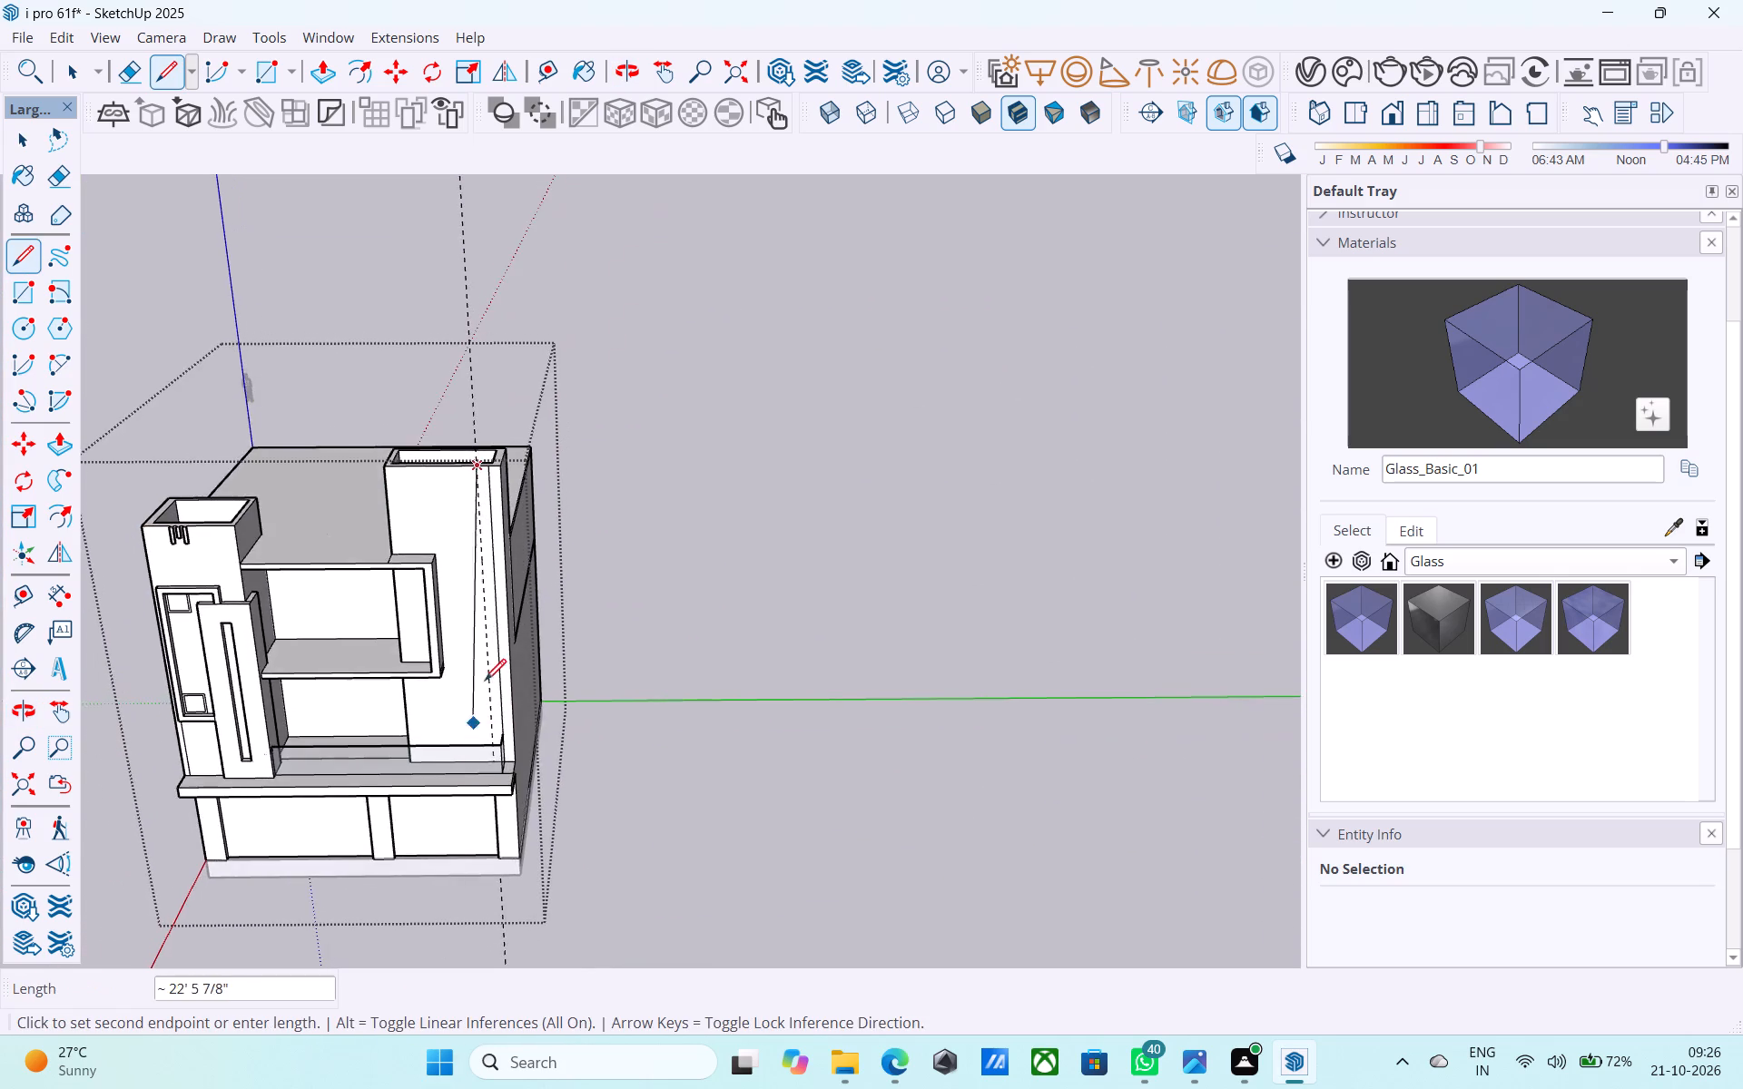
scroll(486, 680, "up", 6)
middle_click_drag(483, 722, 537, 869)
scroll(428, 560, "down", 6)
scroll(472, 777, "up", 5)
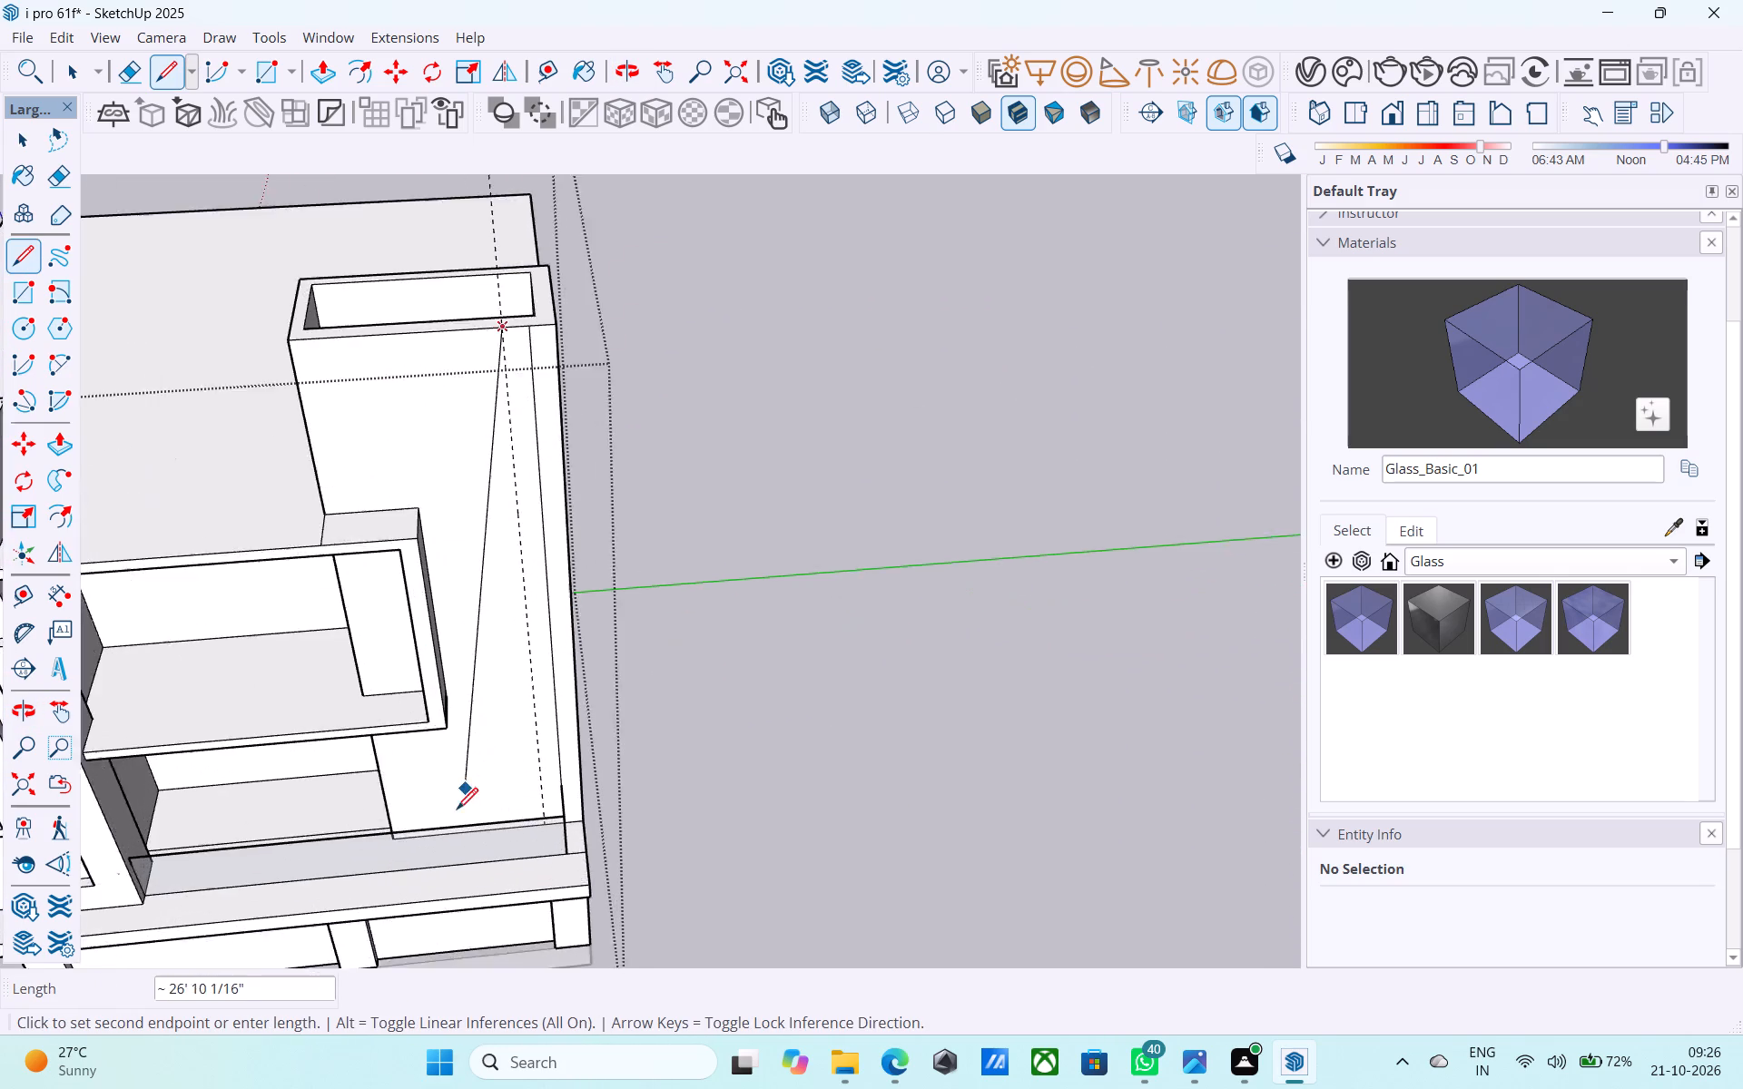
scroll(457, 811, "up", 1)
middle_click_drag(472, 823, 525, 855)
scroll(612, 860, "up", 12)
middle_click_drag(588, 847, 566, 929)
scroll(585, 849, "up", 9)
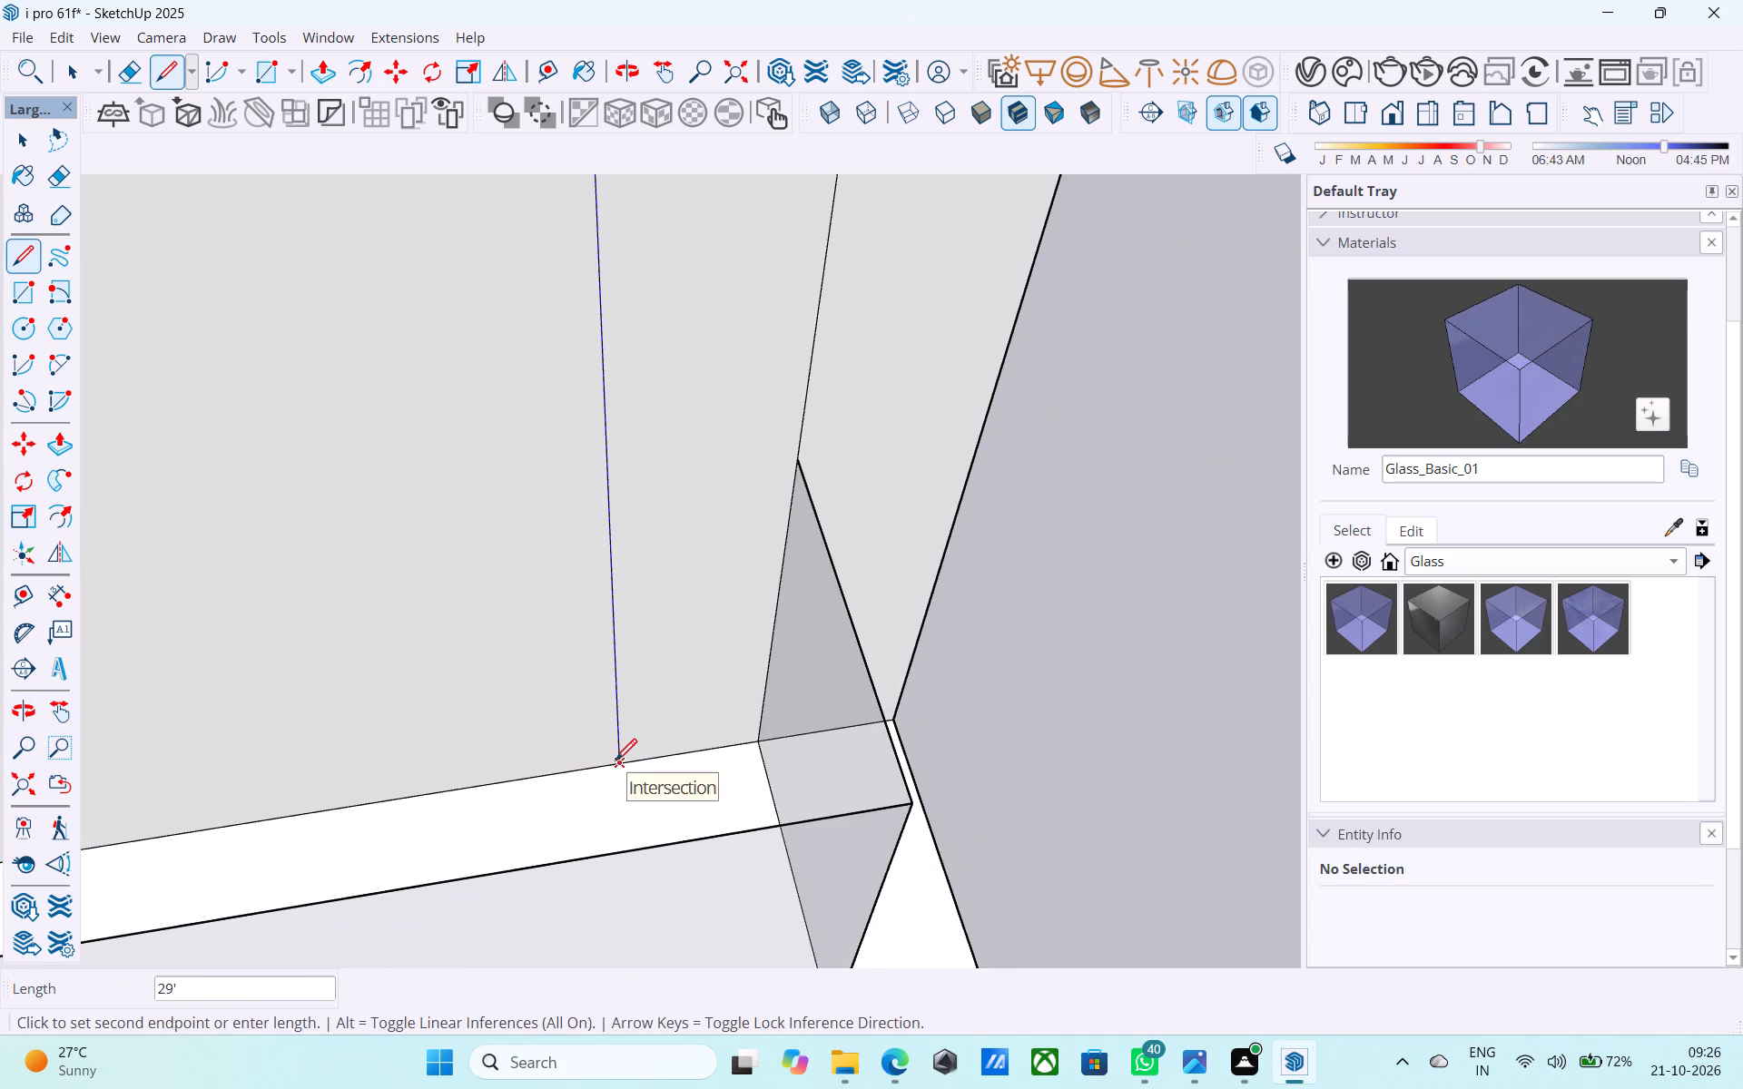
left_click(615, 762)
Copy the new vertical line 3.5' across the tall tower's front wall toward the C-shaped band.
scroll(615, 762, "down", 6)
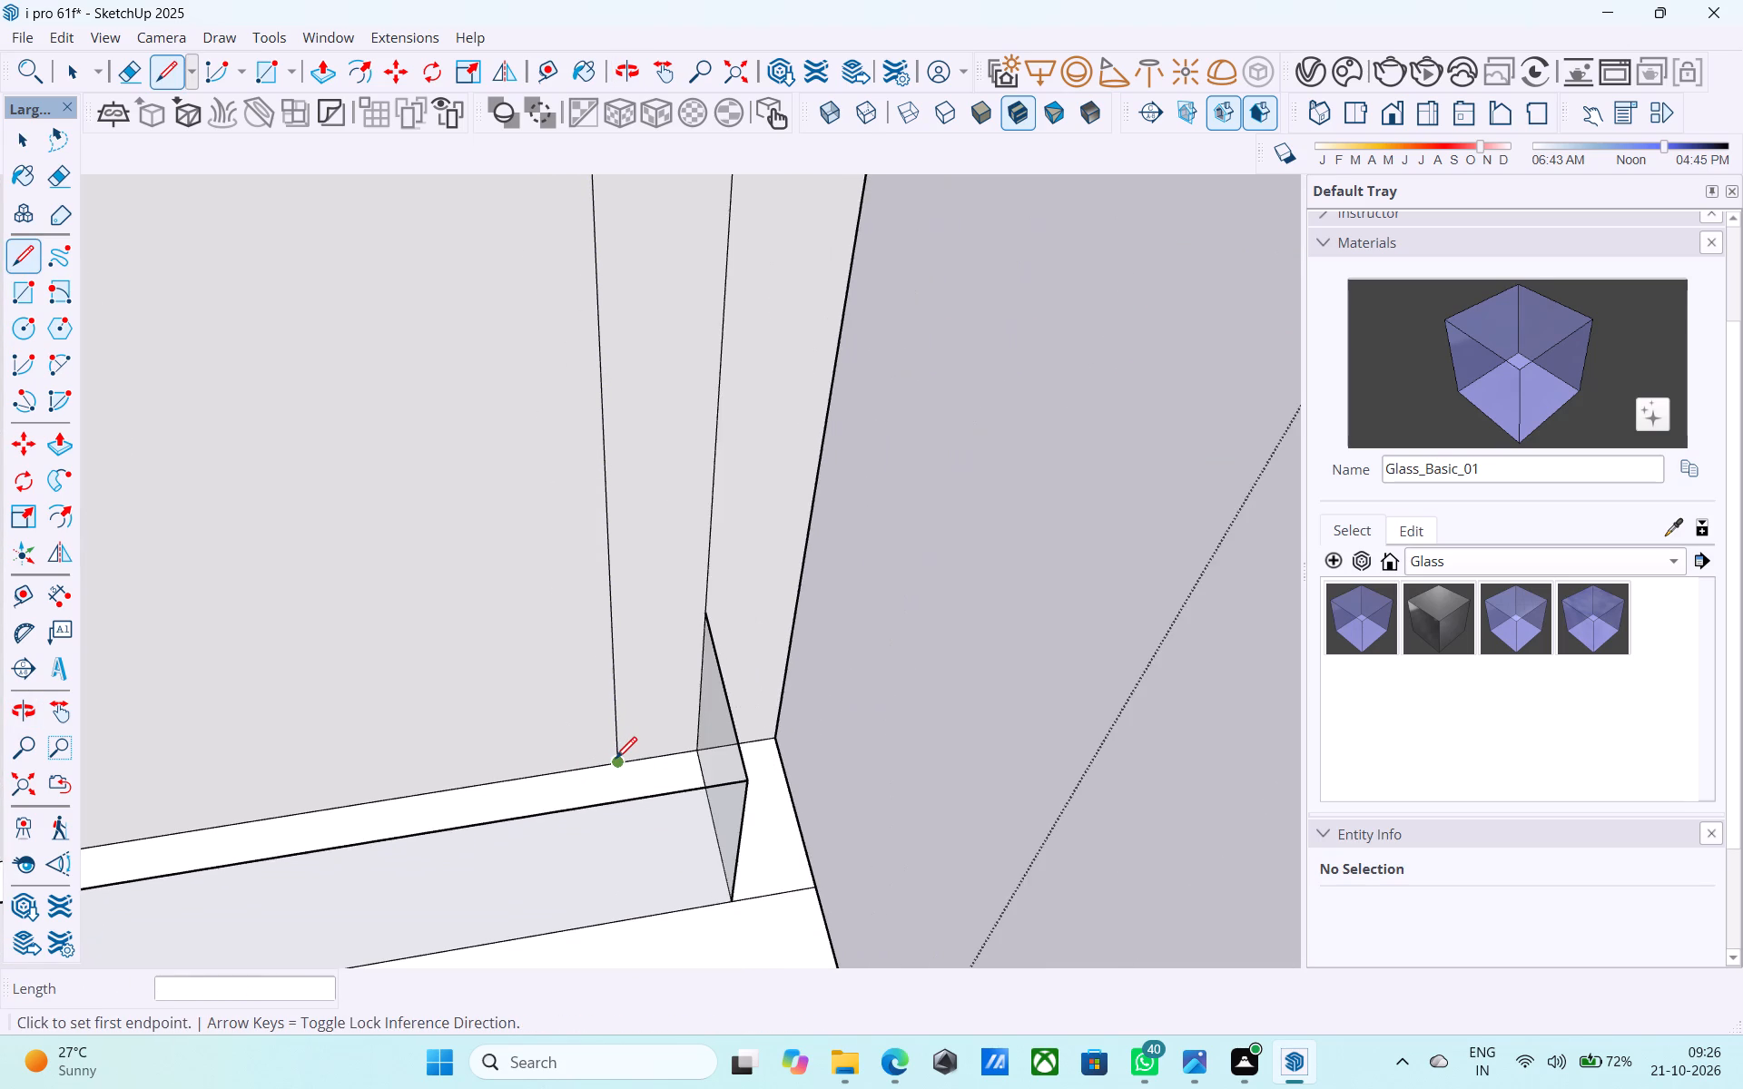
scroll(615, 760, "down", 7)
middle_click_drag(614, 760, 581, 721)
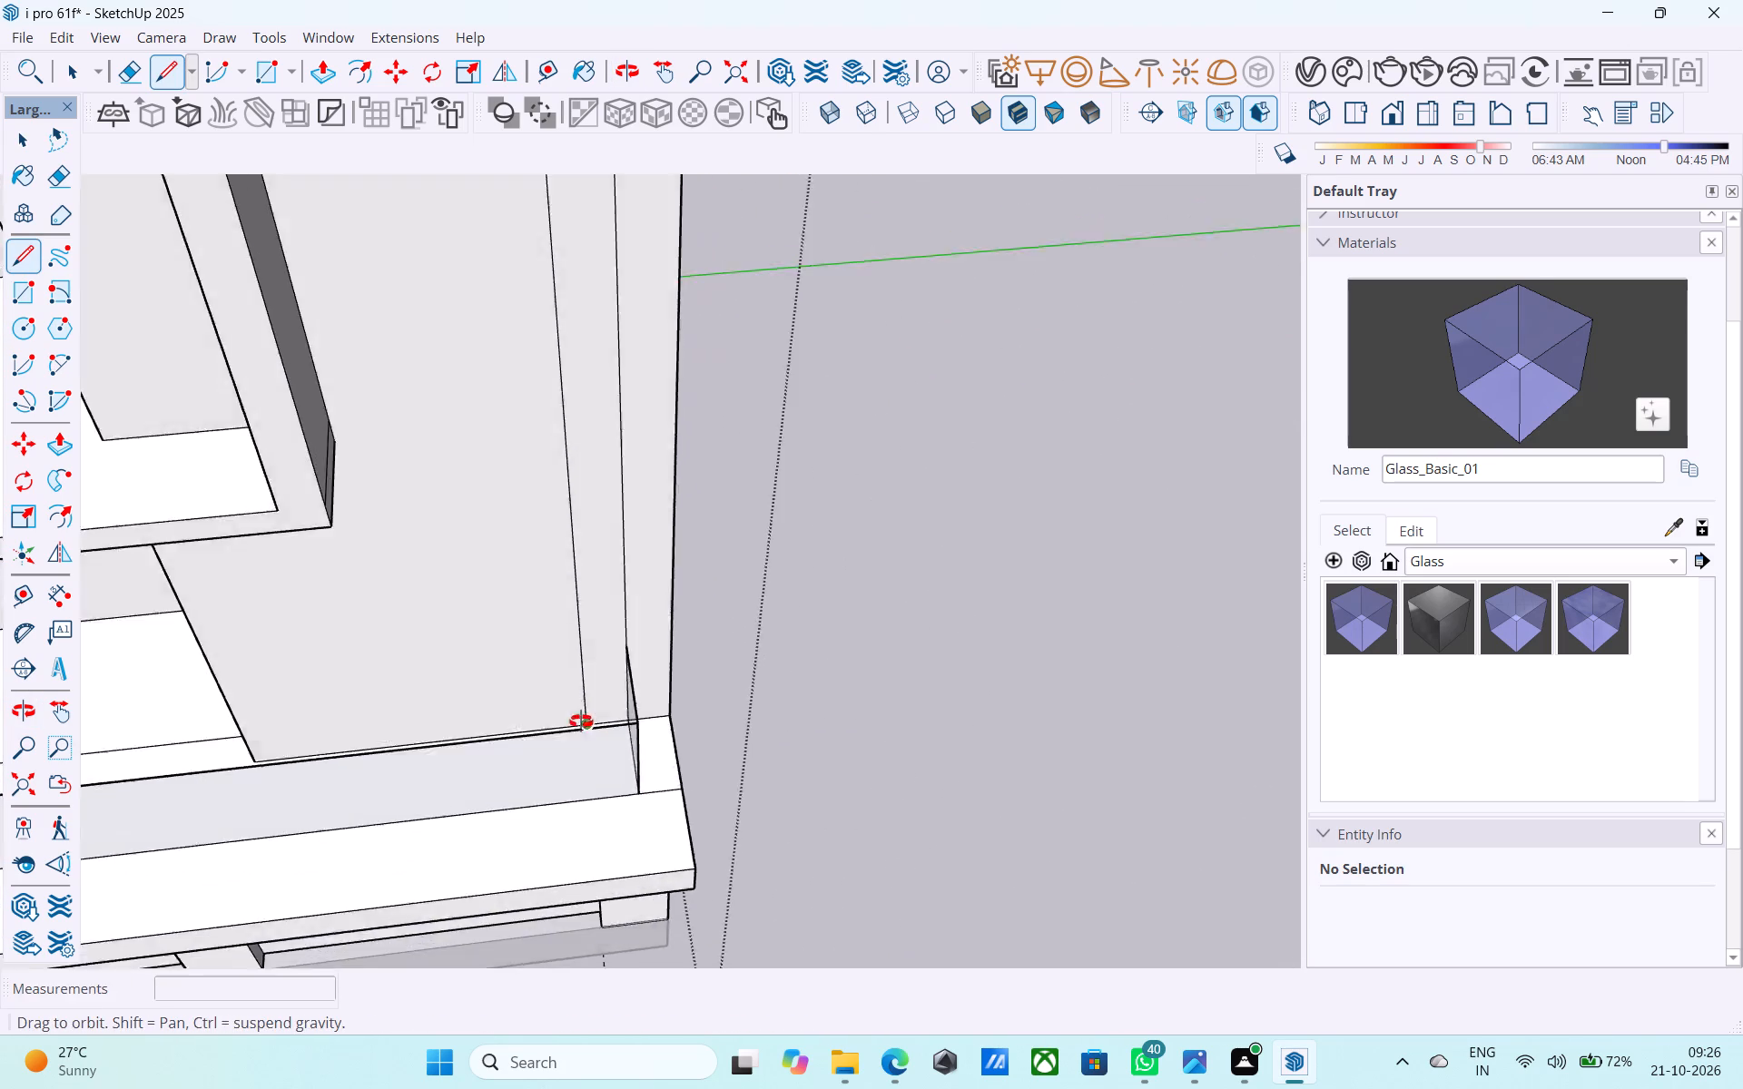
middle_click_drag(581, 721, 592, 686)
scroll(592, 686, "down", 16)
middle_click_drag(556, 594, 548, 525)
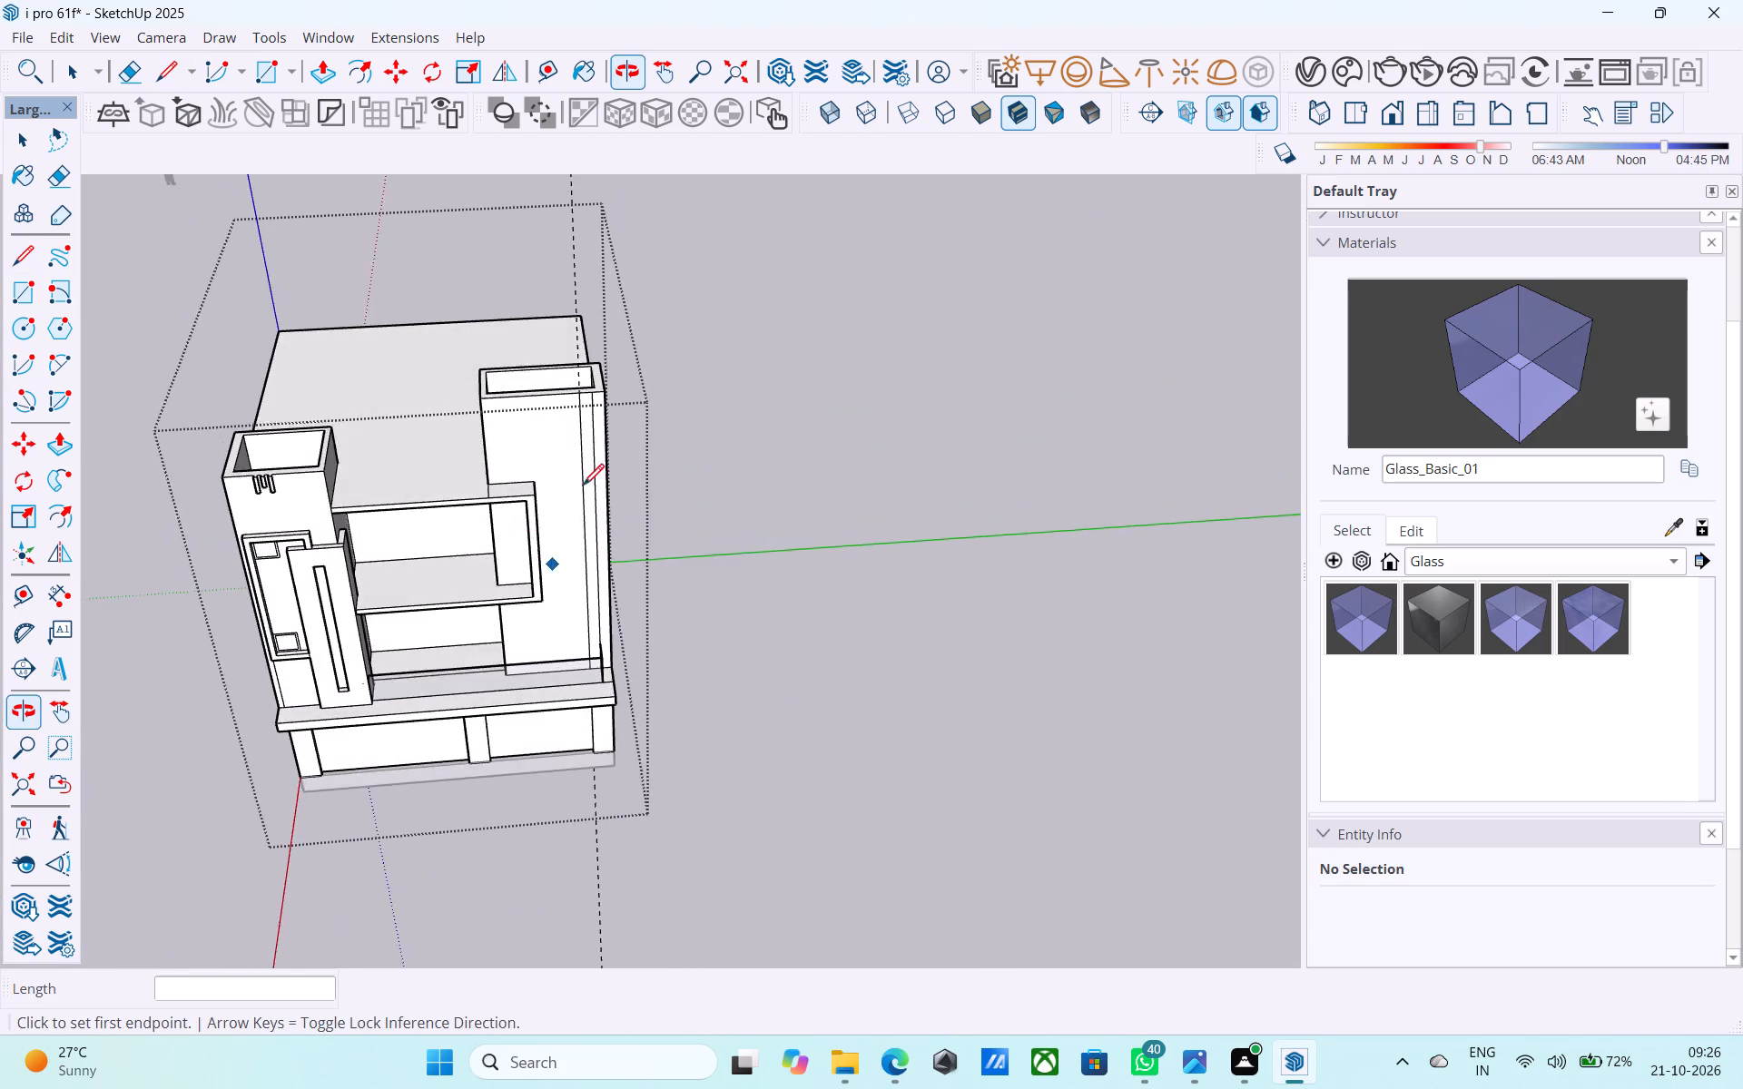
scroll(585, 480, "up", 5)
key("space")
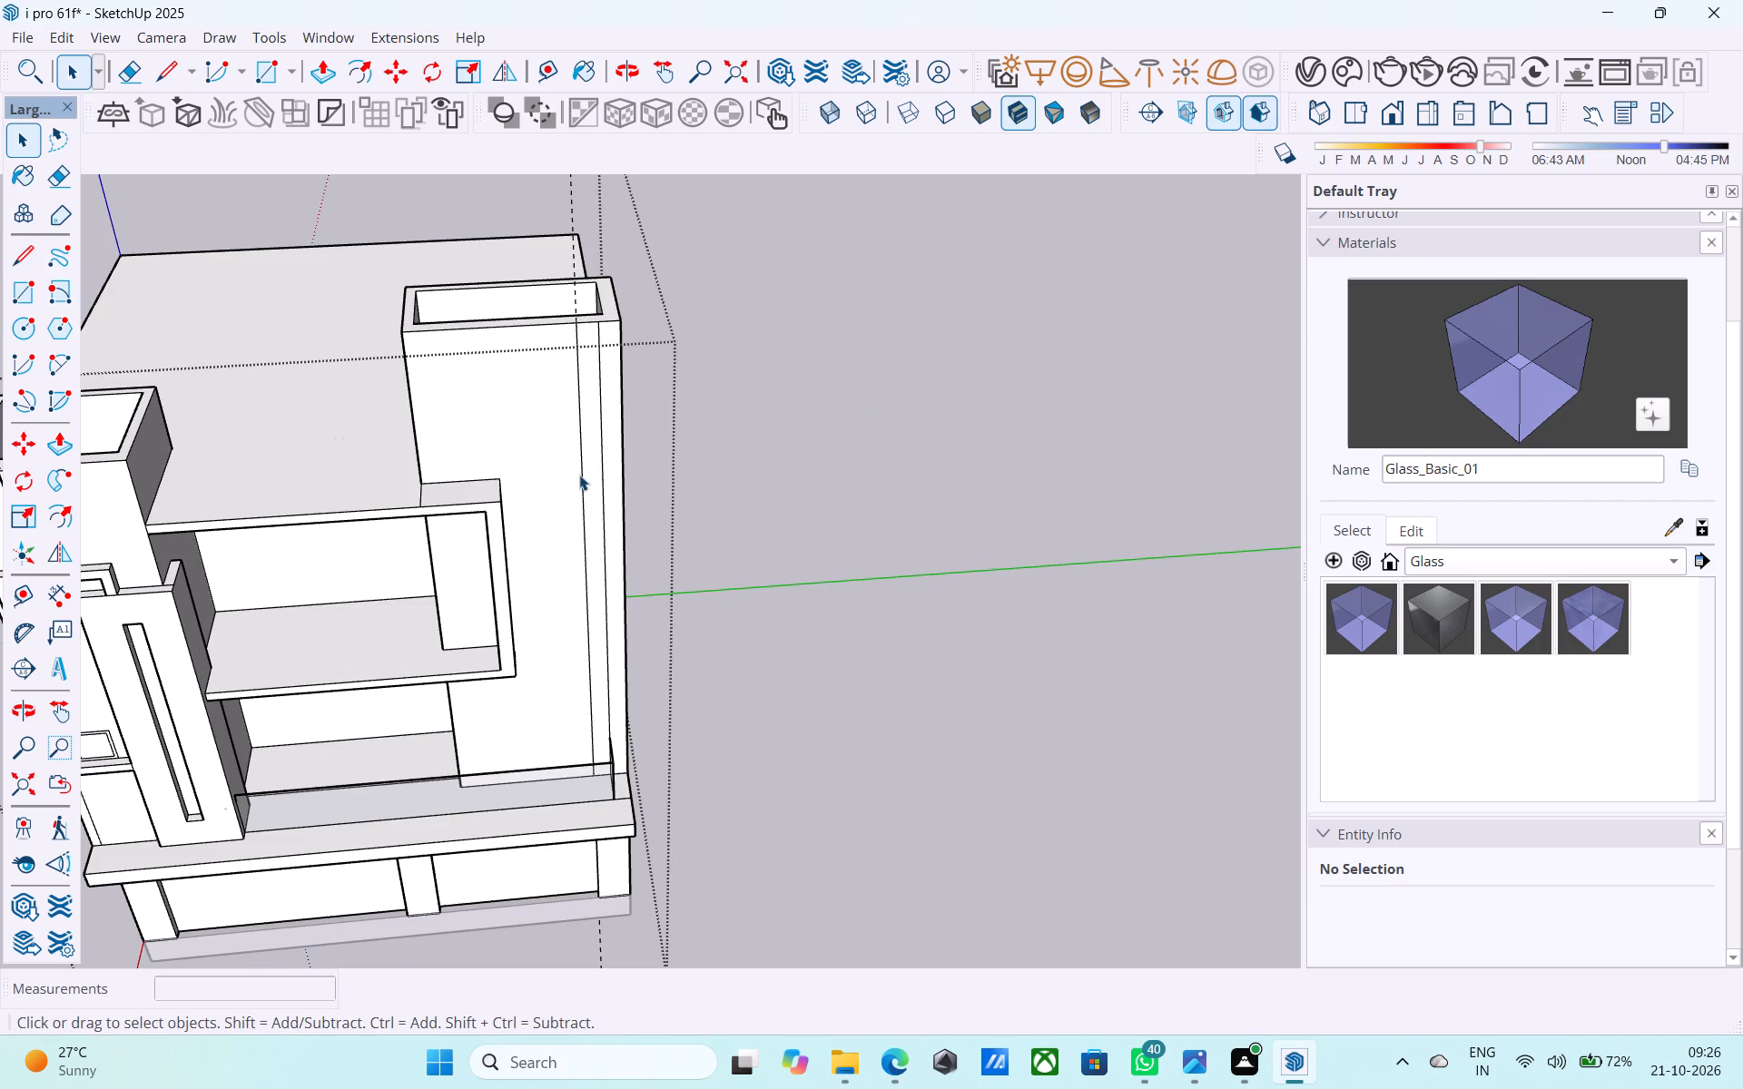
left_click(583, 474)
key("m")
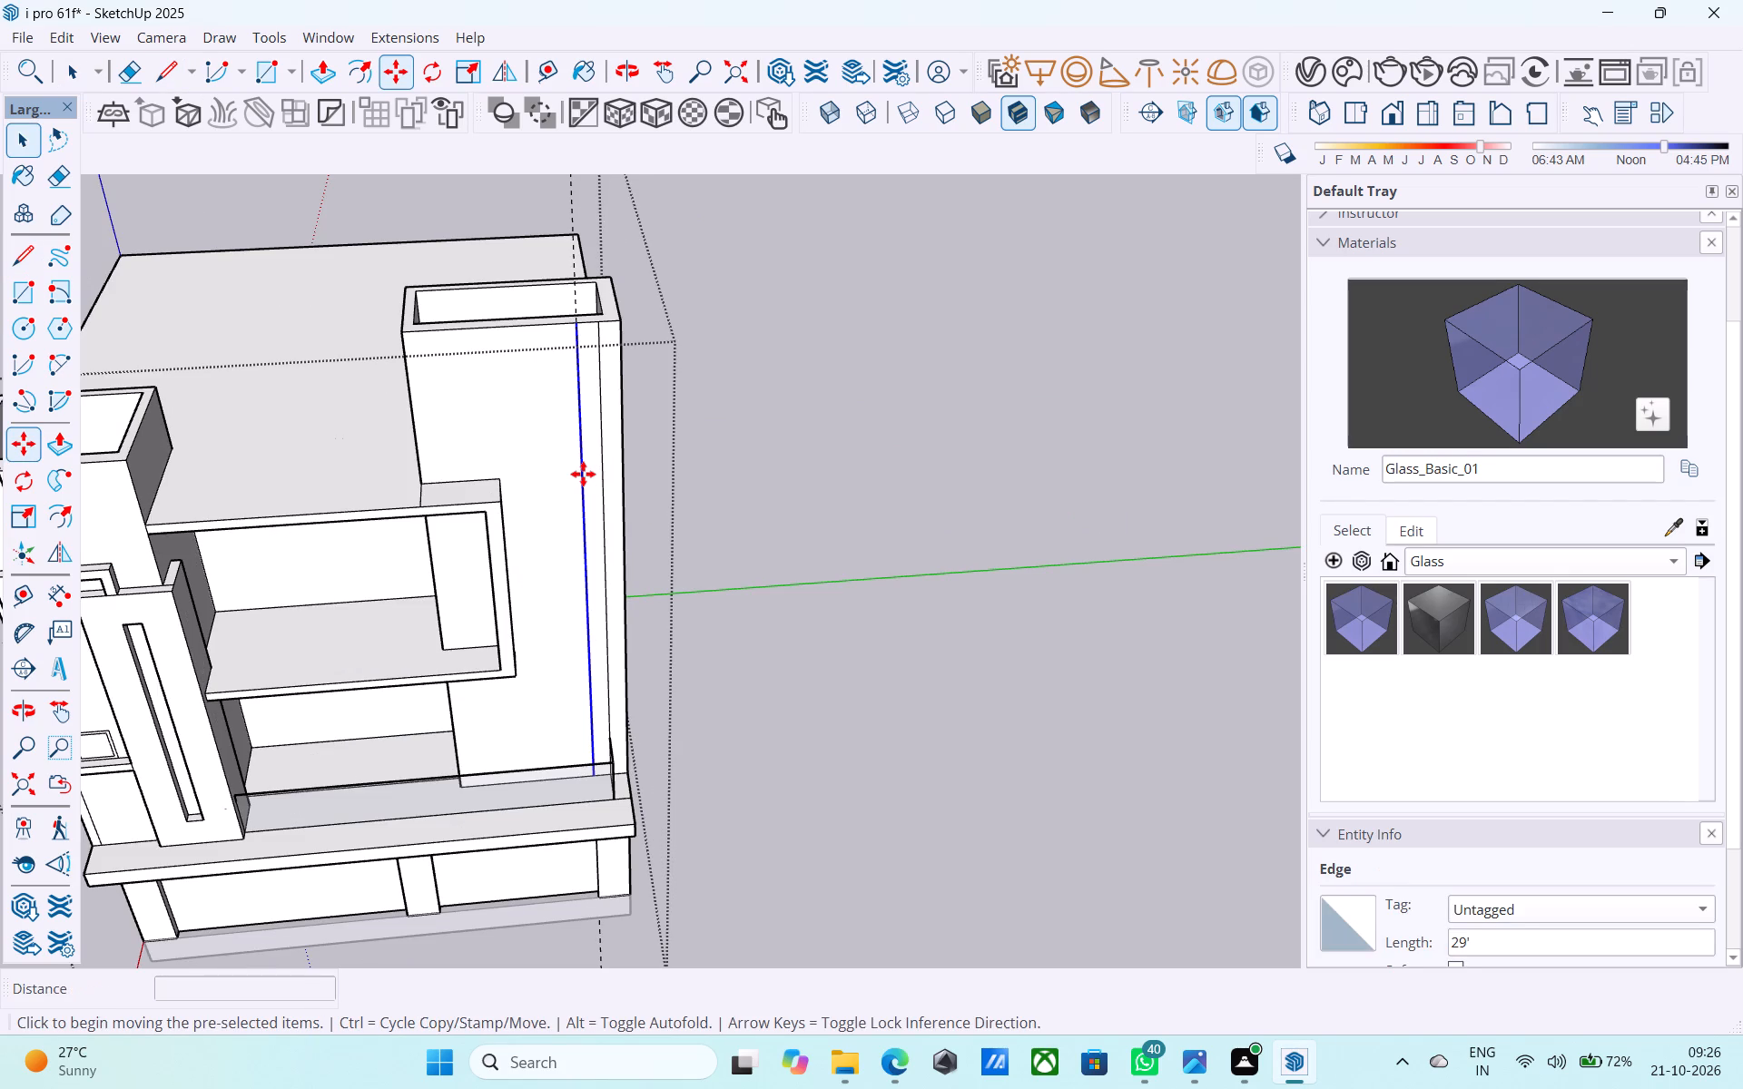
scroll(585, 348, "up", 4)
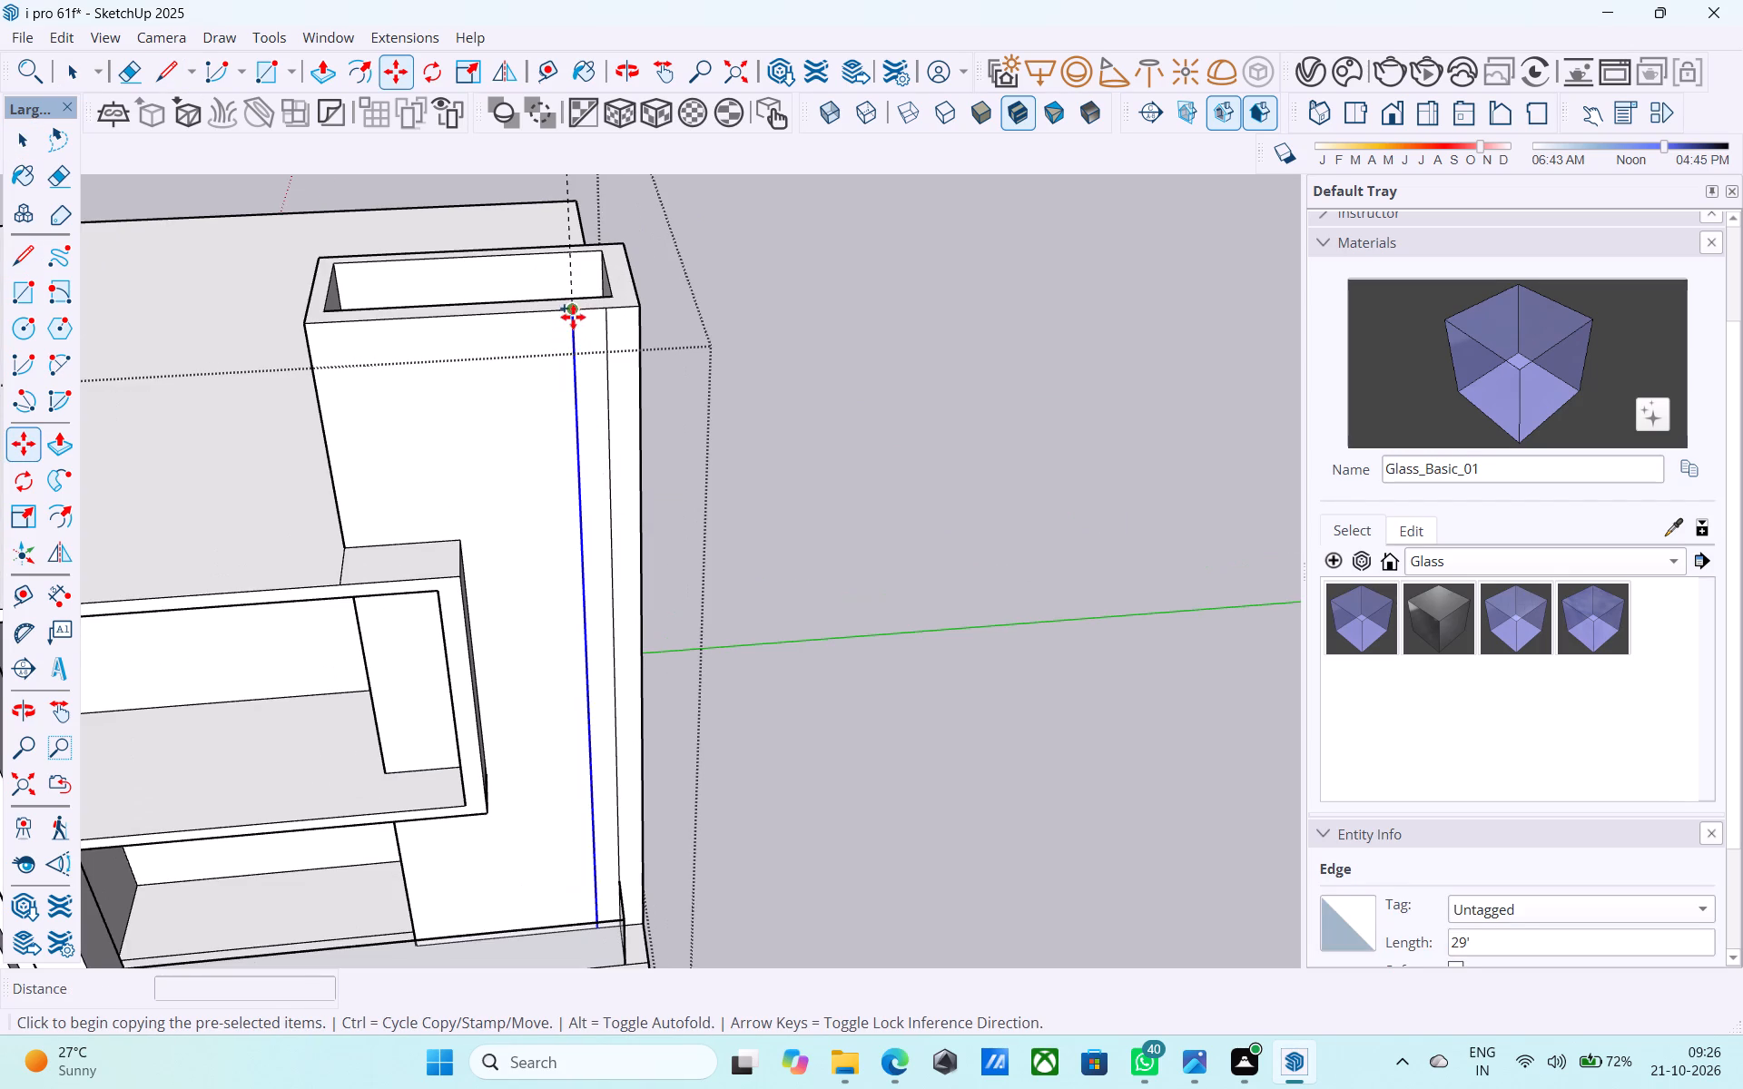
left_click(573, 316)
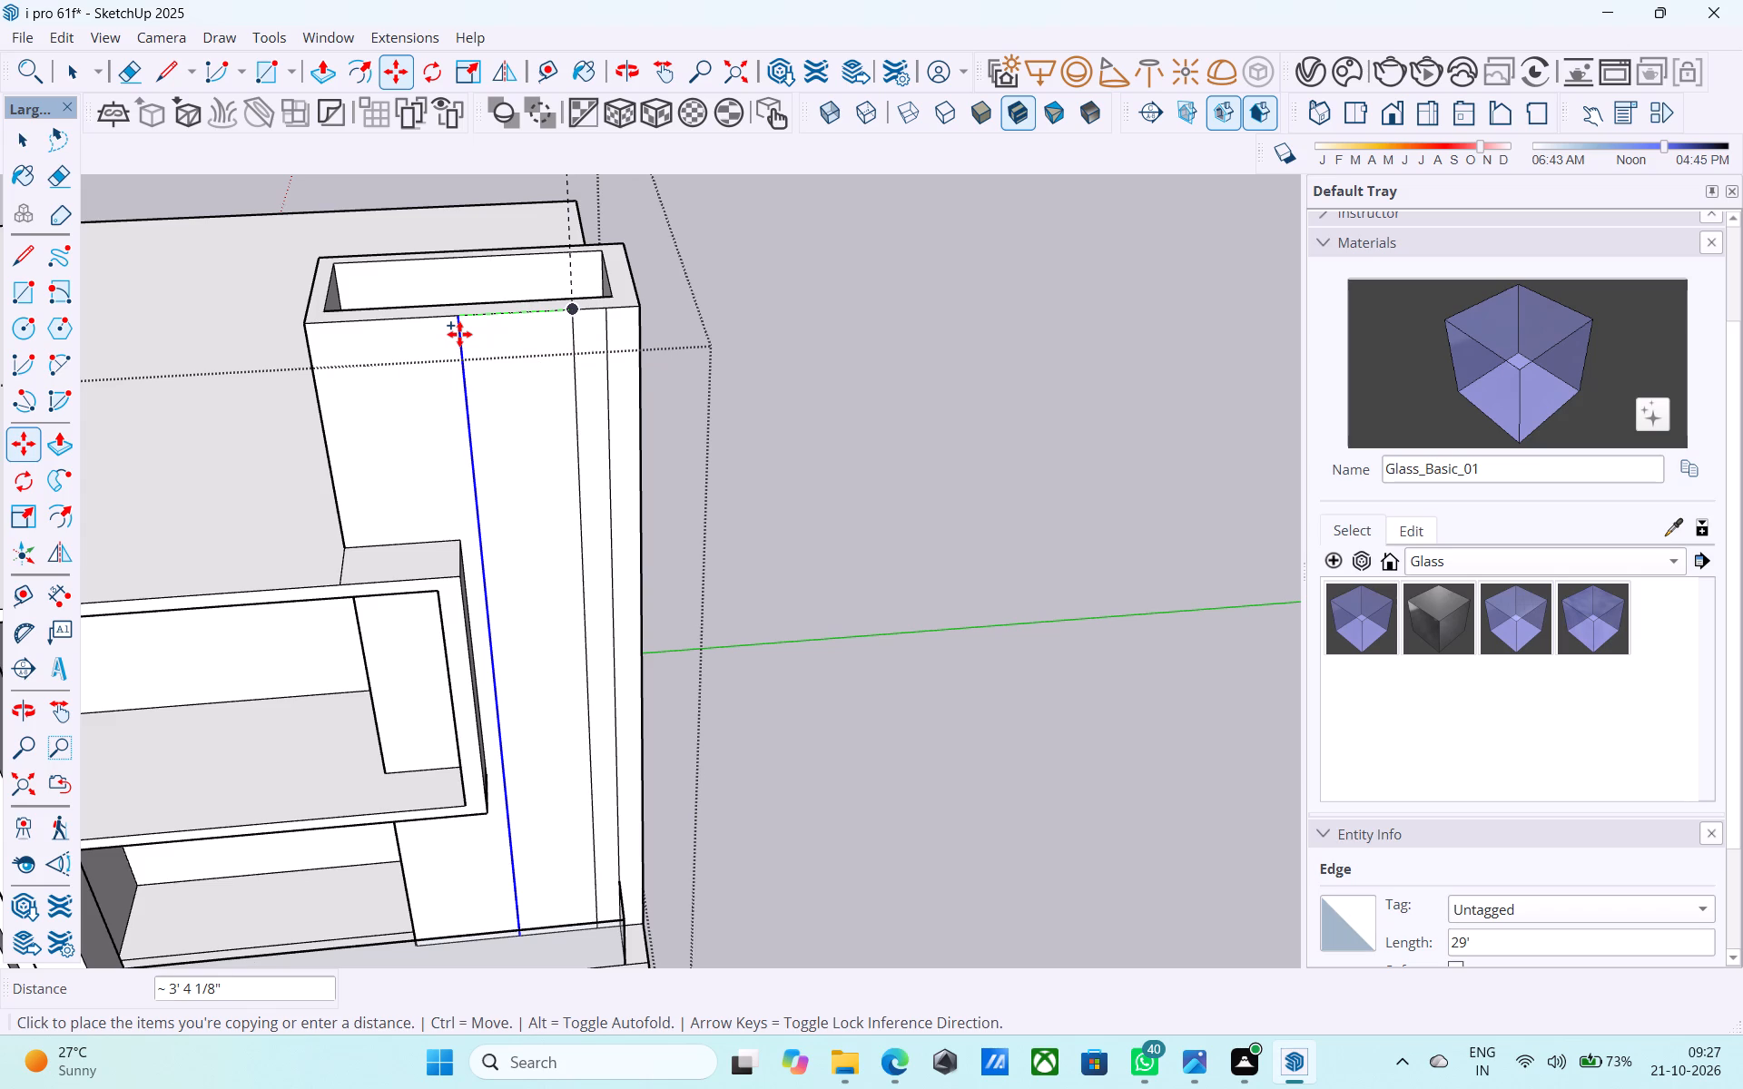
type("3.")
type("5'")
key("Return")
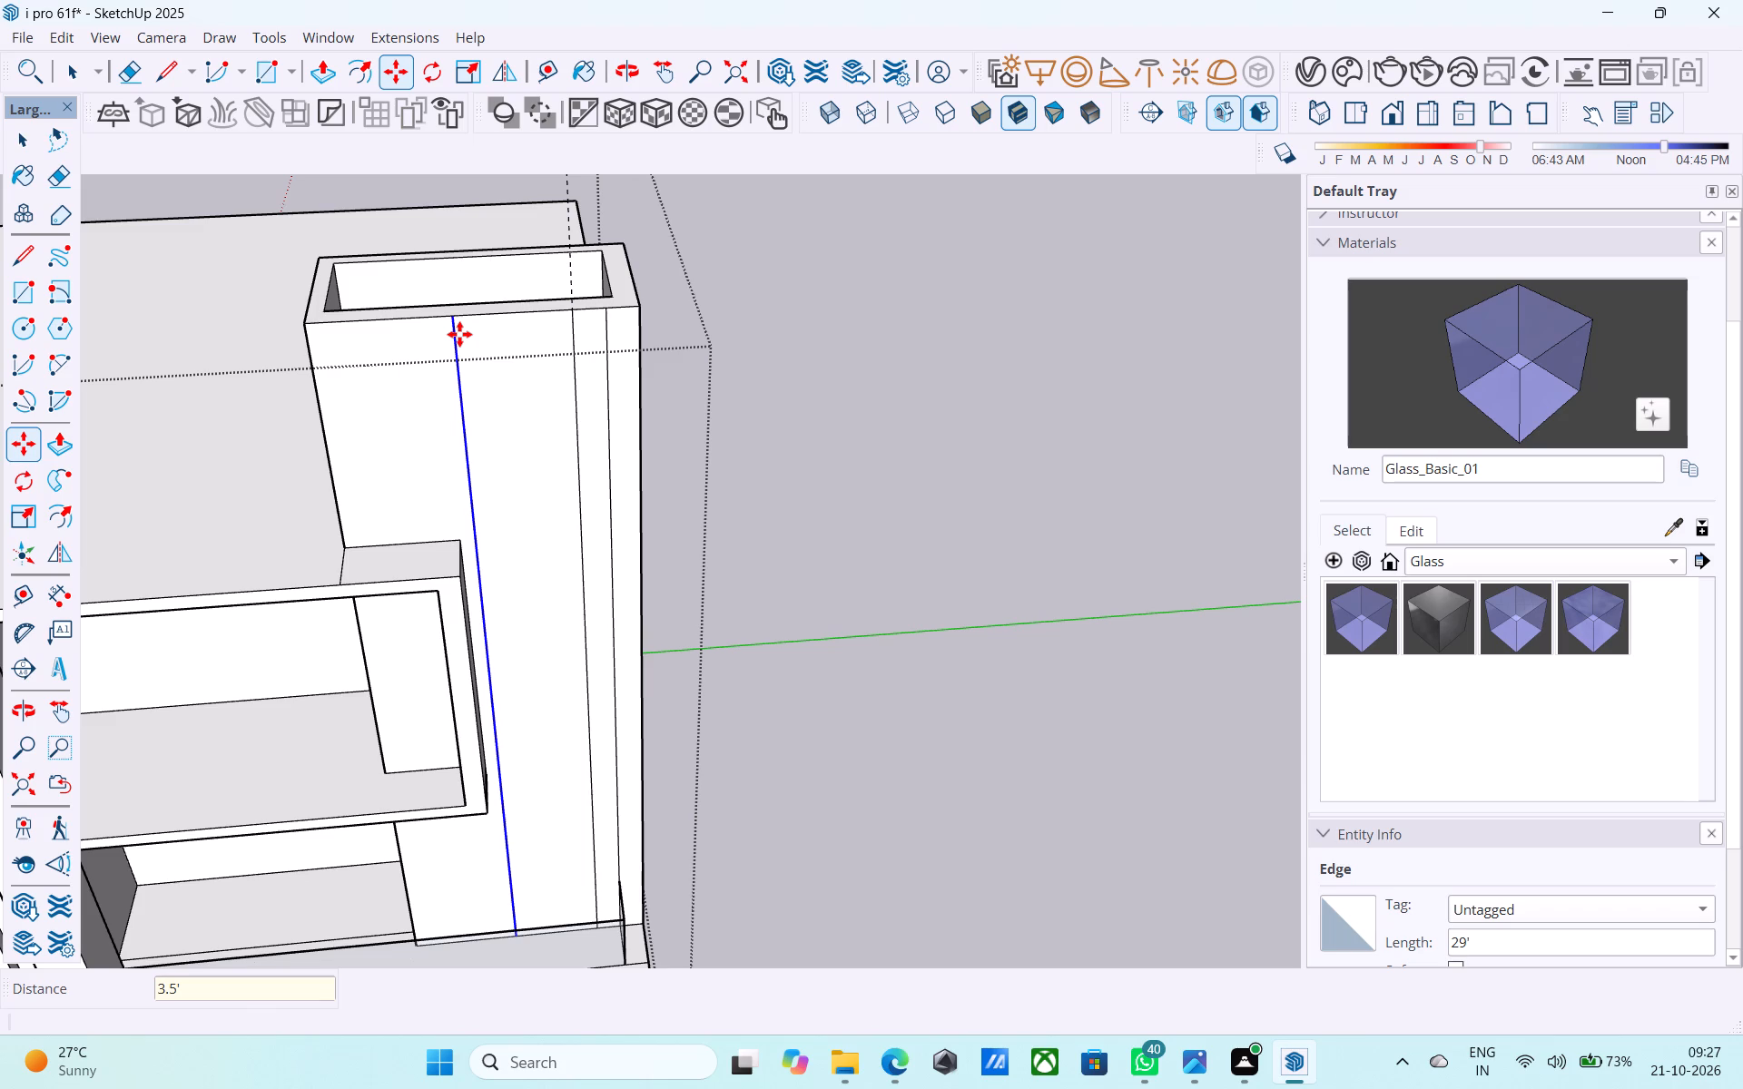
Examine the vertical lines dividing the tall tower's front wall, particularly where they meet its top edge.
scroll(581, 556, "down", 1)
middle_click_drag(576, 556, 580, 486)
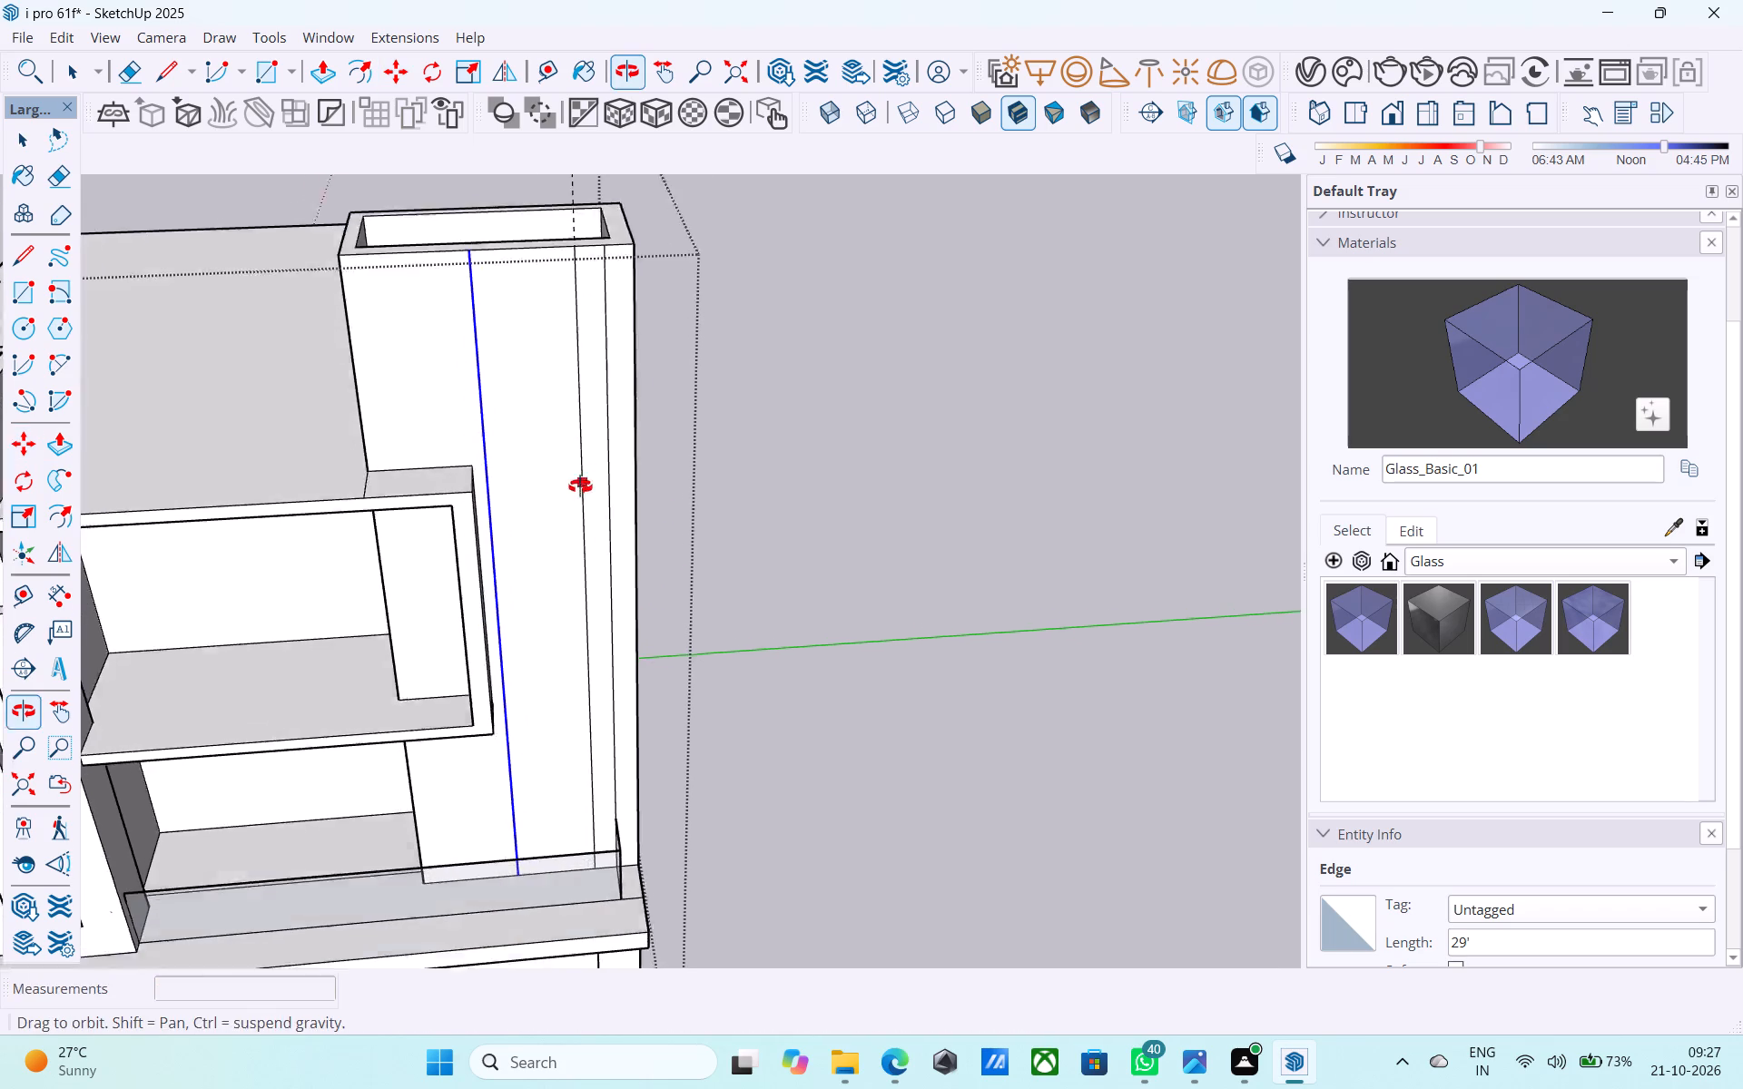
middle_click_drag(580, 486, 580, 471)
scroll(469, 511, "down", 10)
scroll(443, 393, "up", 6)
middle_click_drag(483, 447, 463, 413)
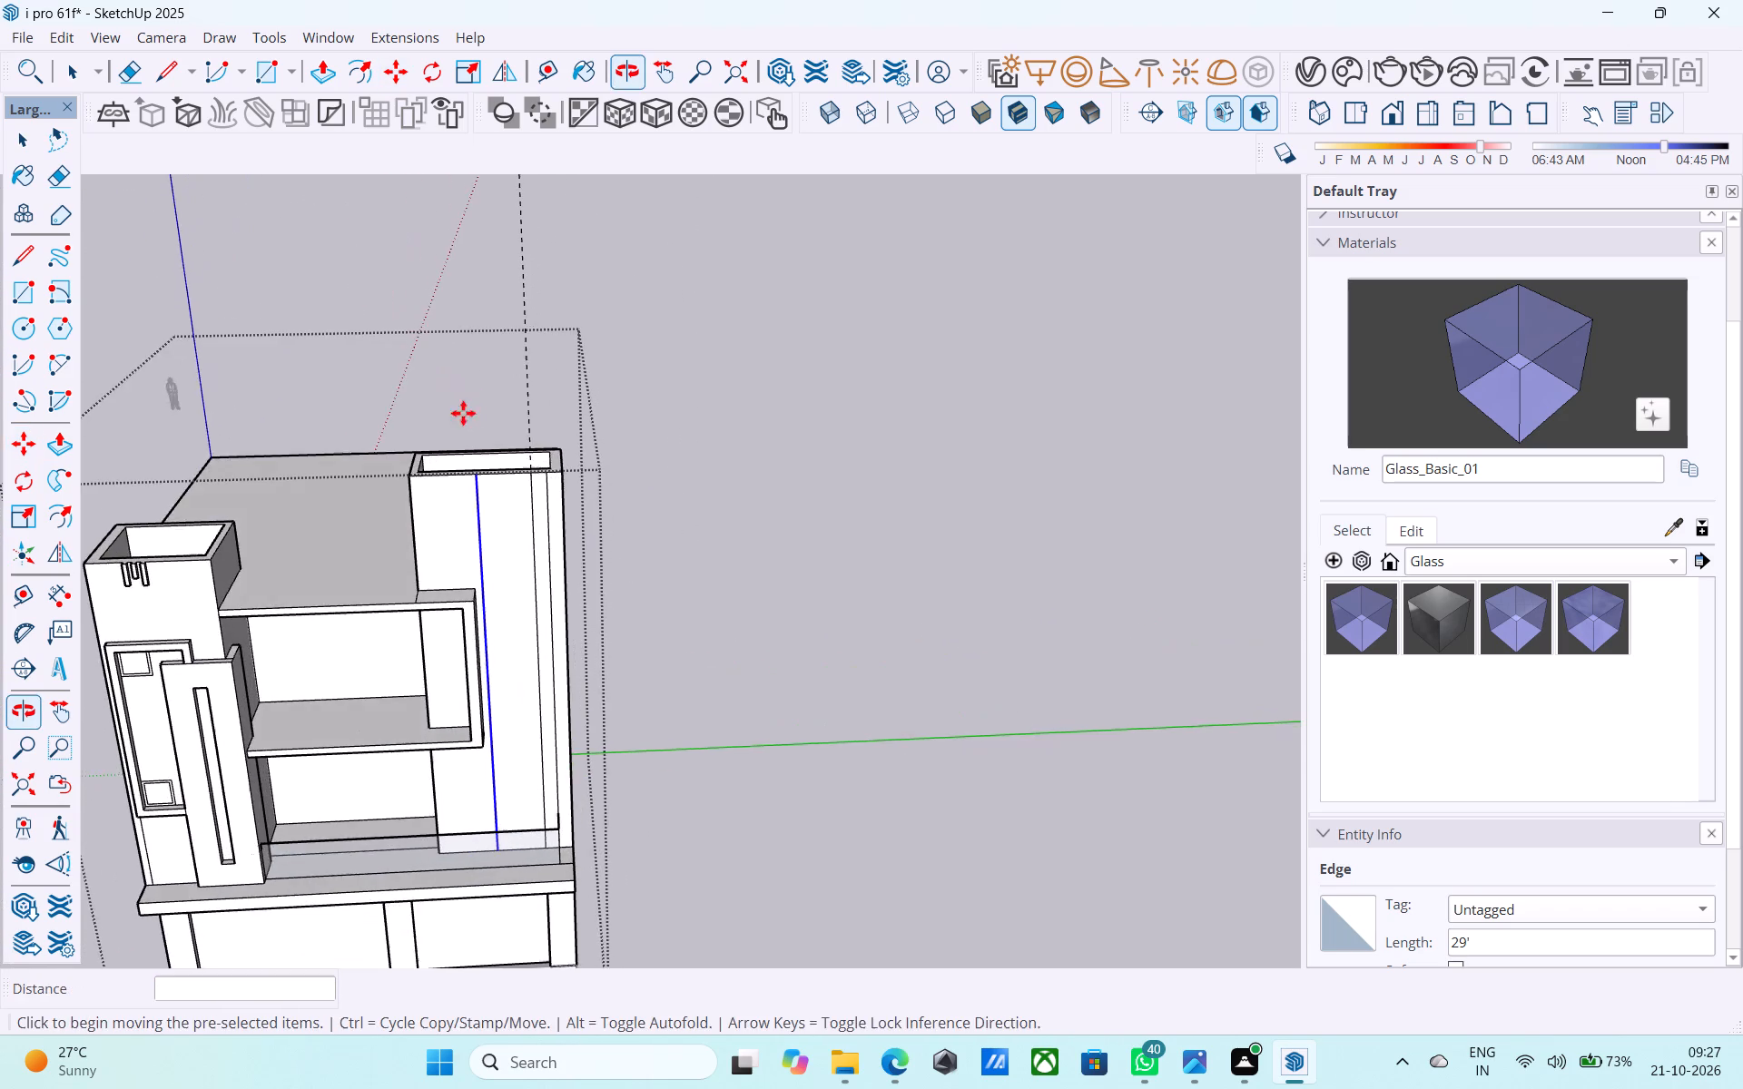
scroll(529, 452, "up", 6)
key("space")
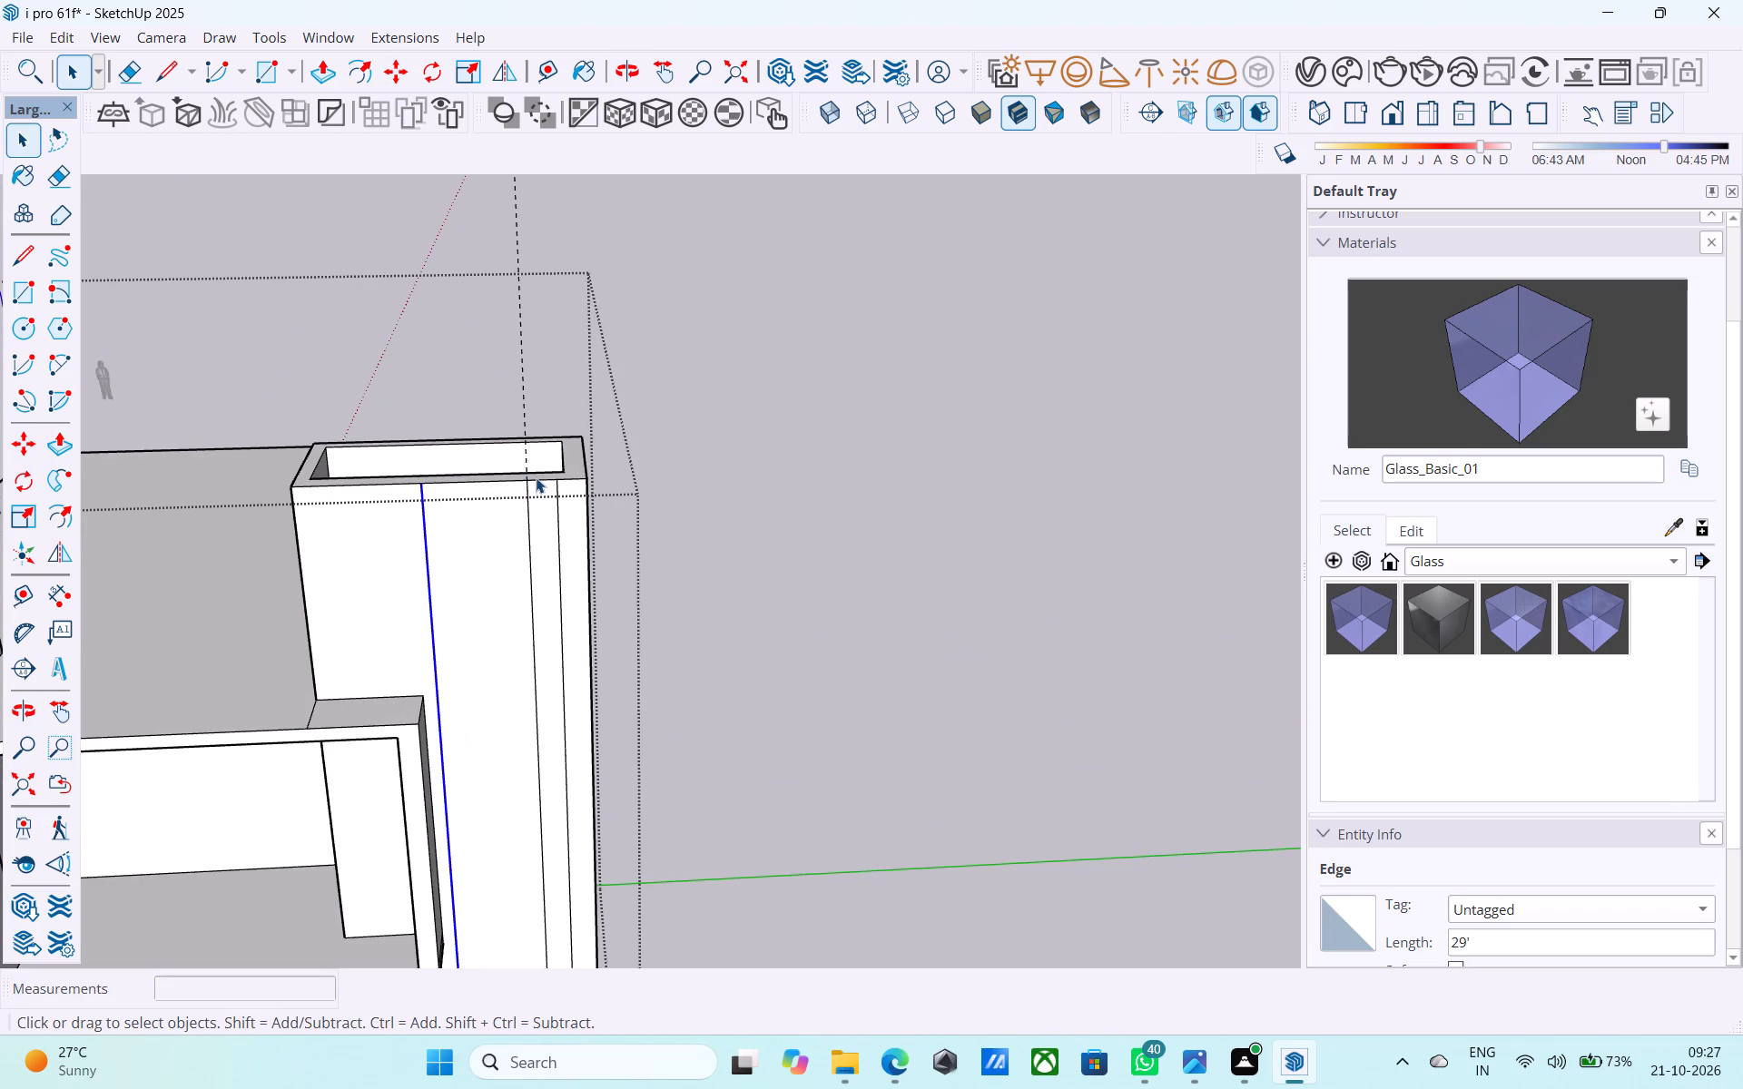
middle_click_drag(518, 465, 498, 435)
scroll(575, 347, "down", 5)
middle_click_drag(562, 396, 581, 458)
scroll(545, 451, "up", 7)
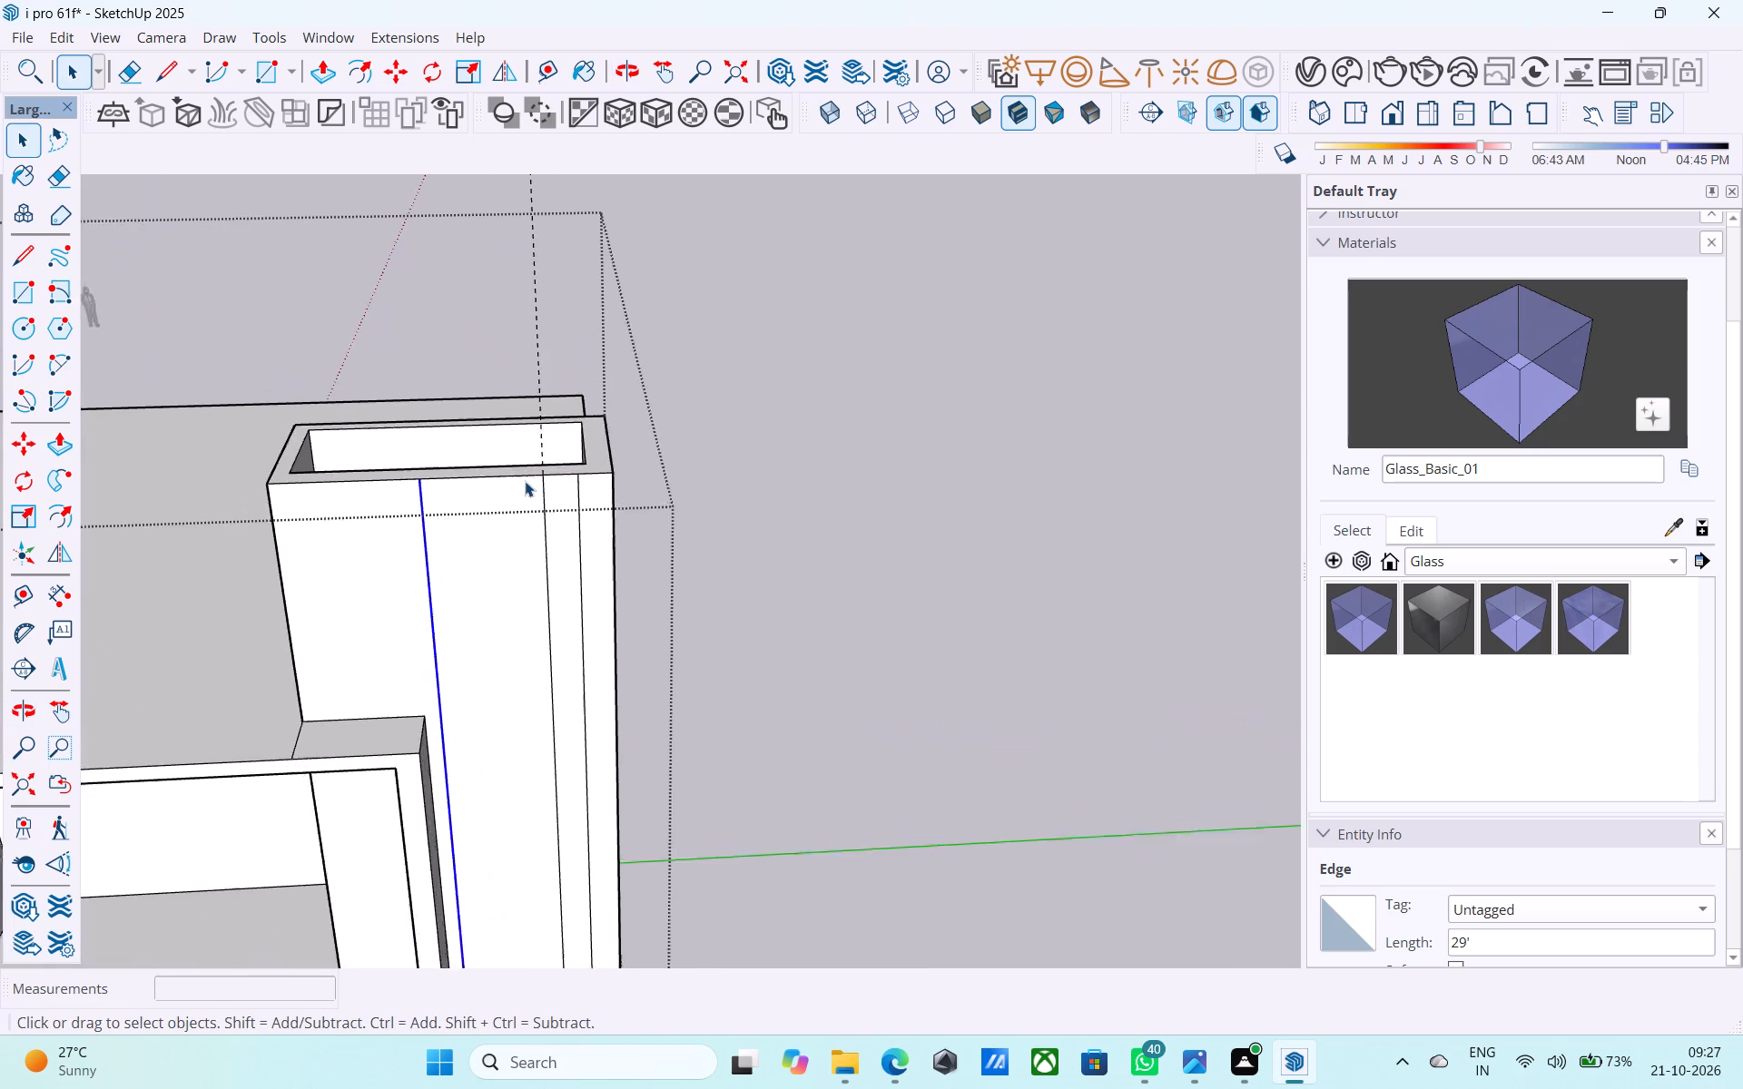
Copy the top edge segment between the two inner vertical lines 1.5' down the tall tower's front wall.
scroll(525, 481, "up", 1)
left_click(517, 473)
key("m")
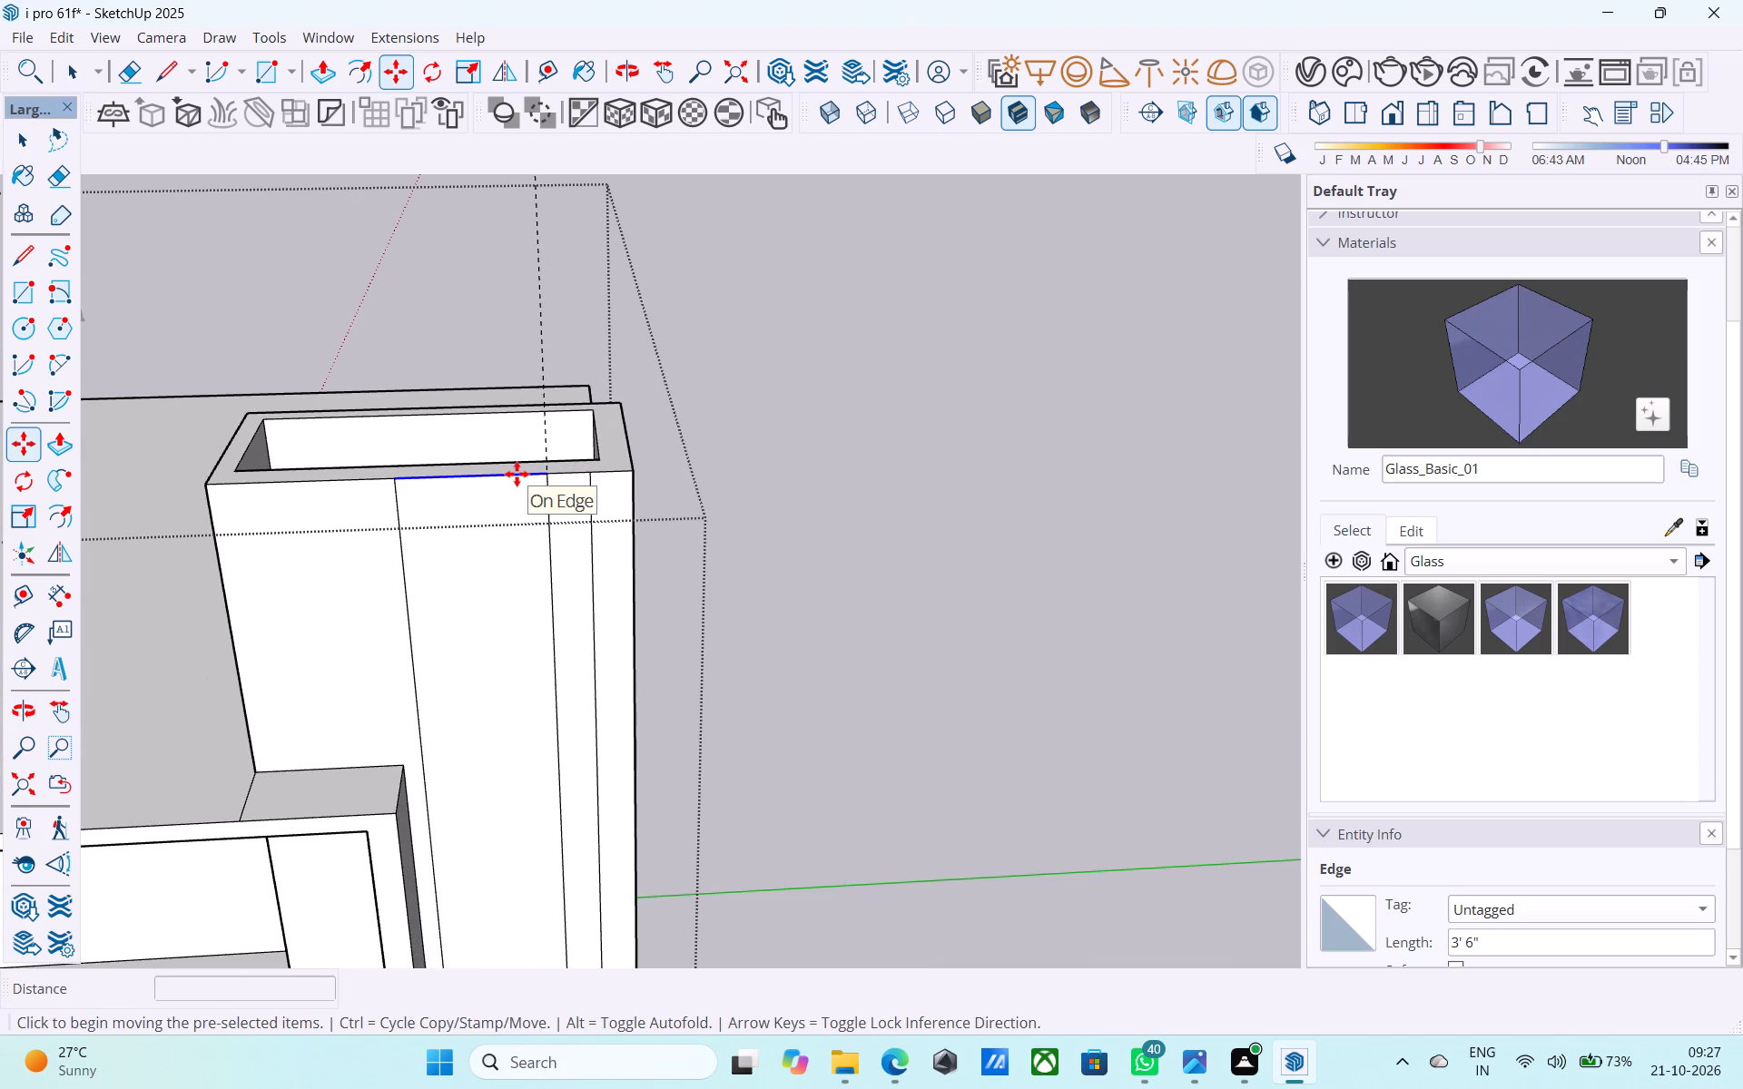
left_click(552, 471)
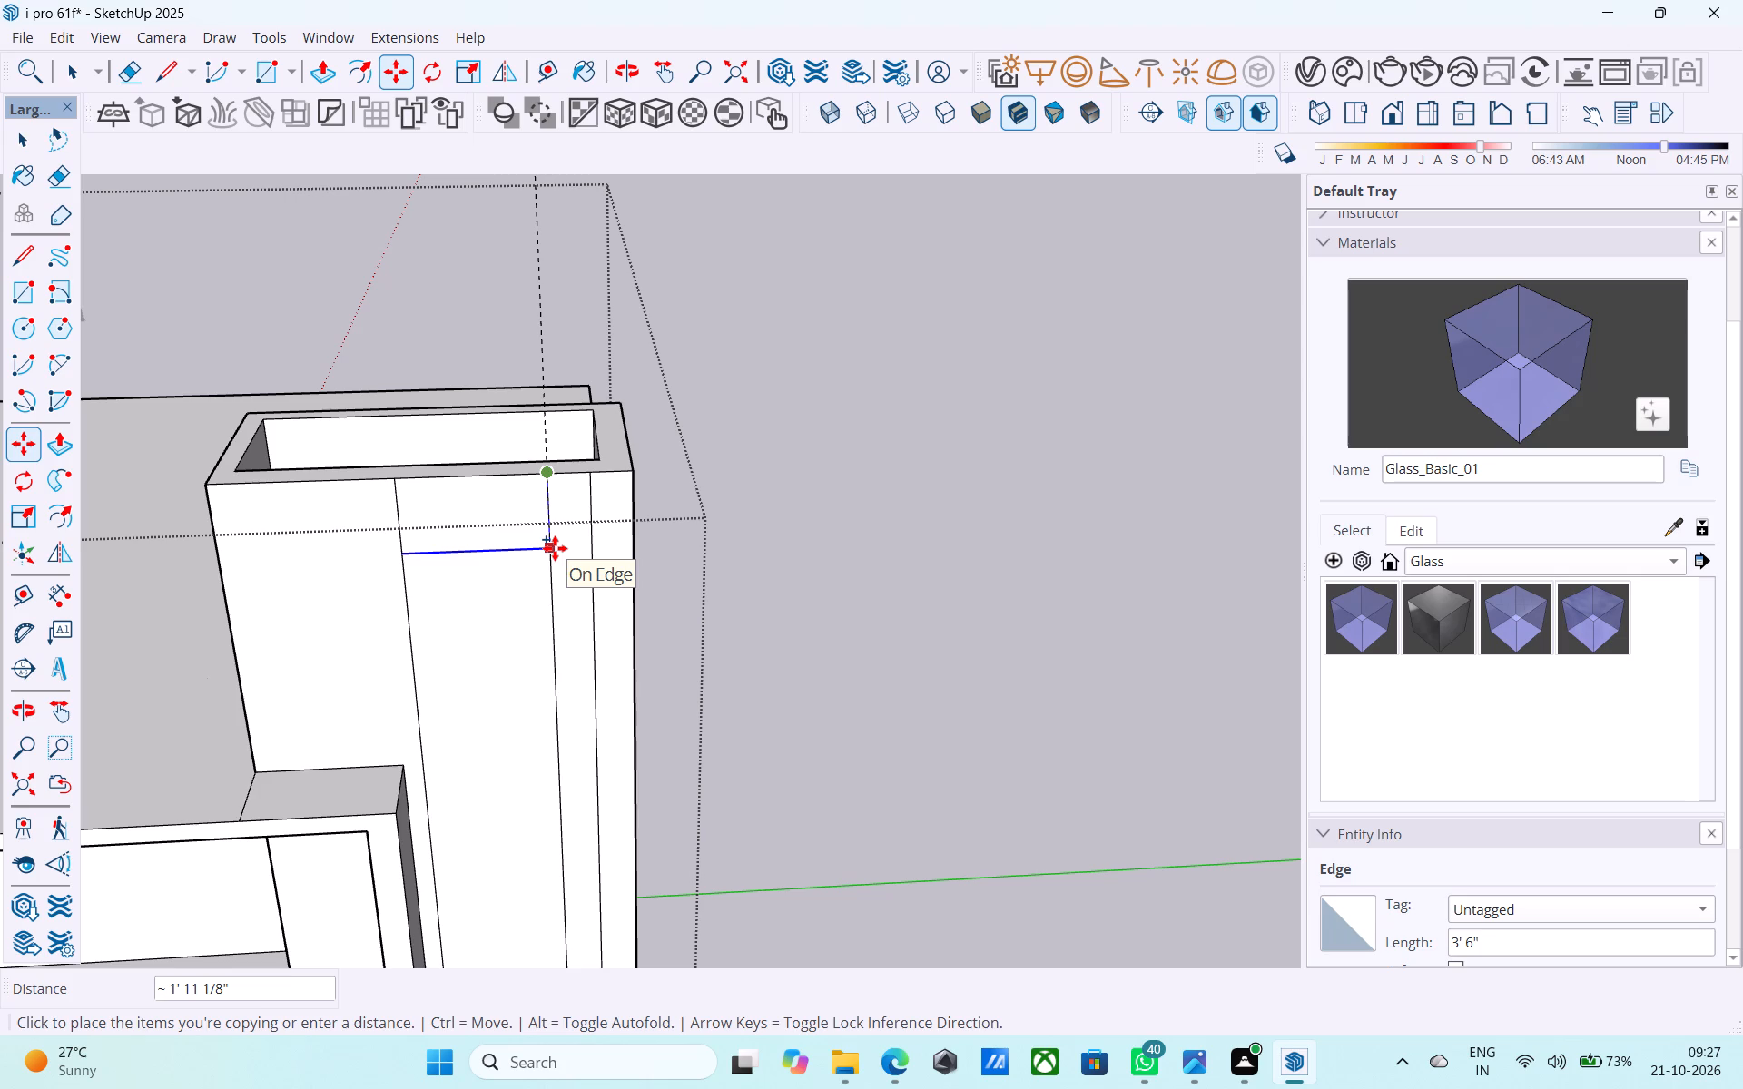
type("2'")
key("Return")
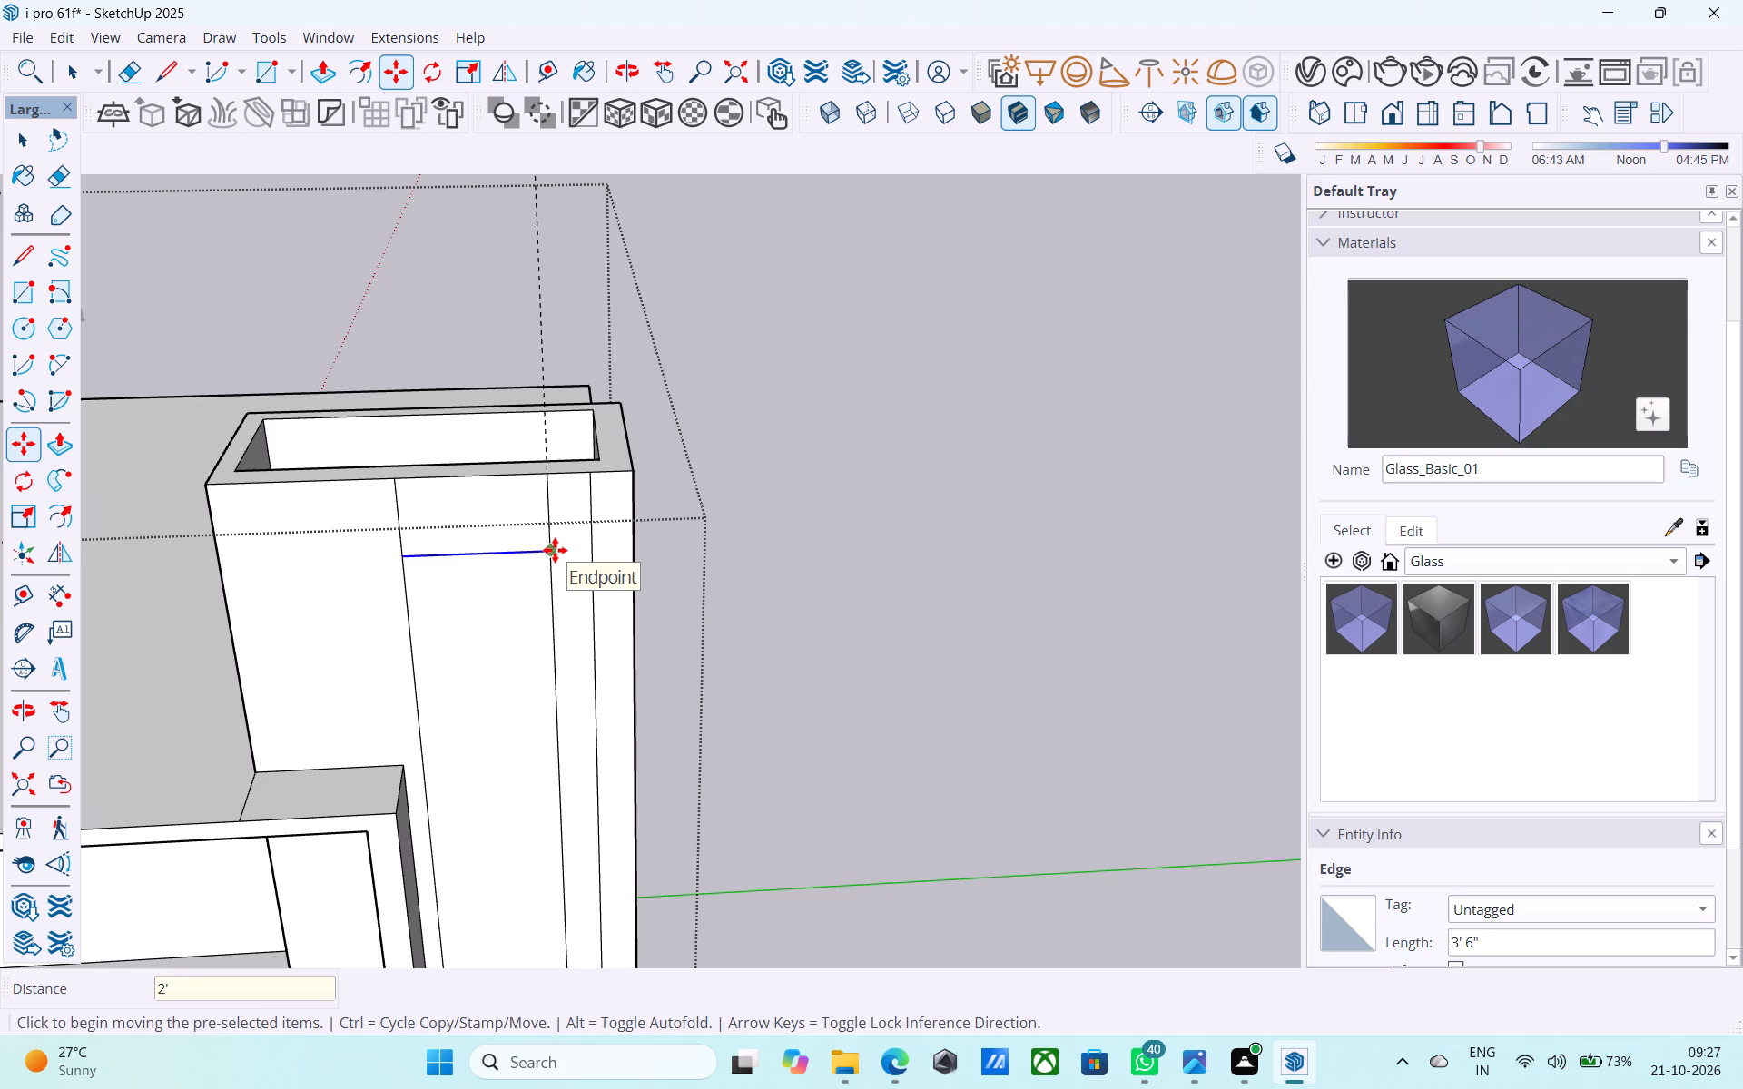
type("1.5'")
key("Return")
scroll(547, 549, "down", 3)
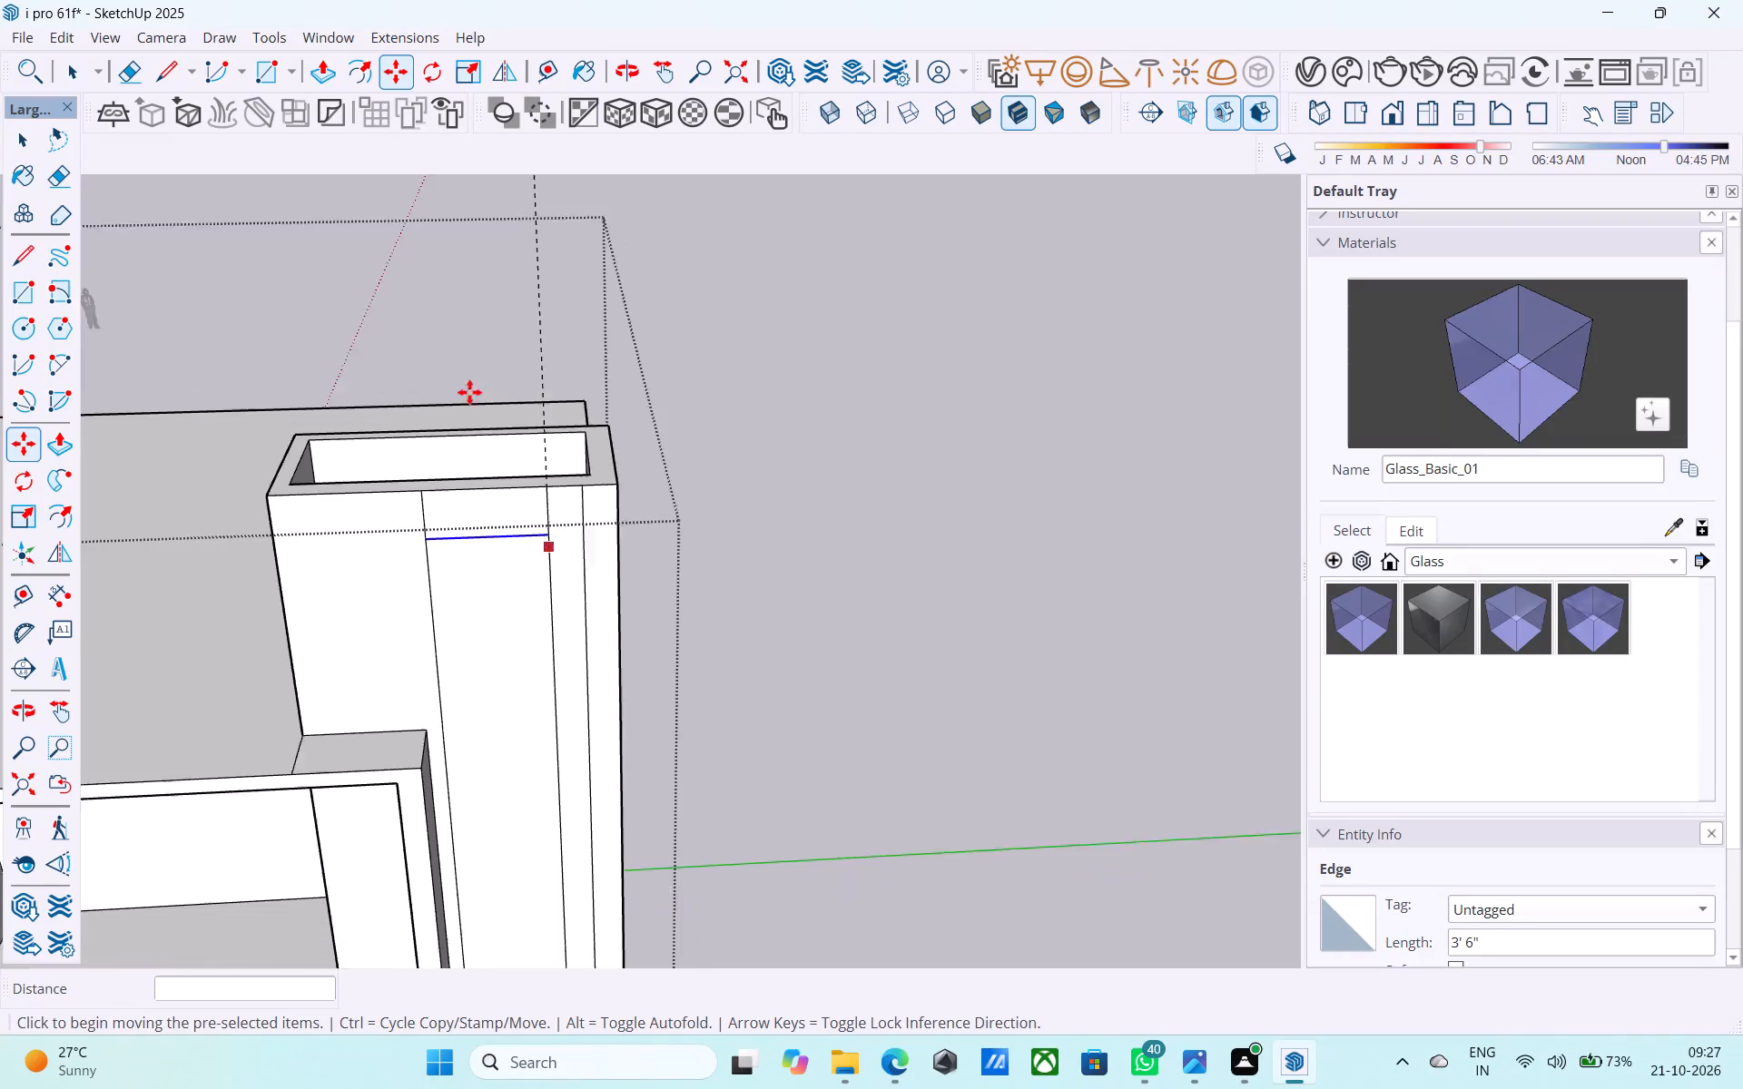
Erase the two vertical line stubs above the copied line on the tall tower's front wall, along with the vertical guide.
scroll(469, 392, "down", 6)
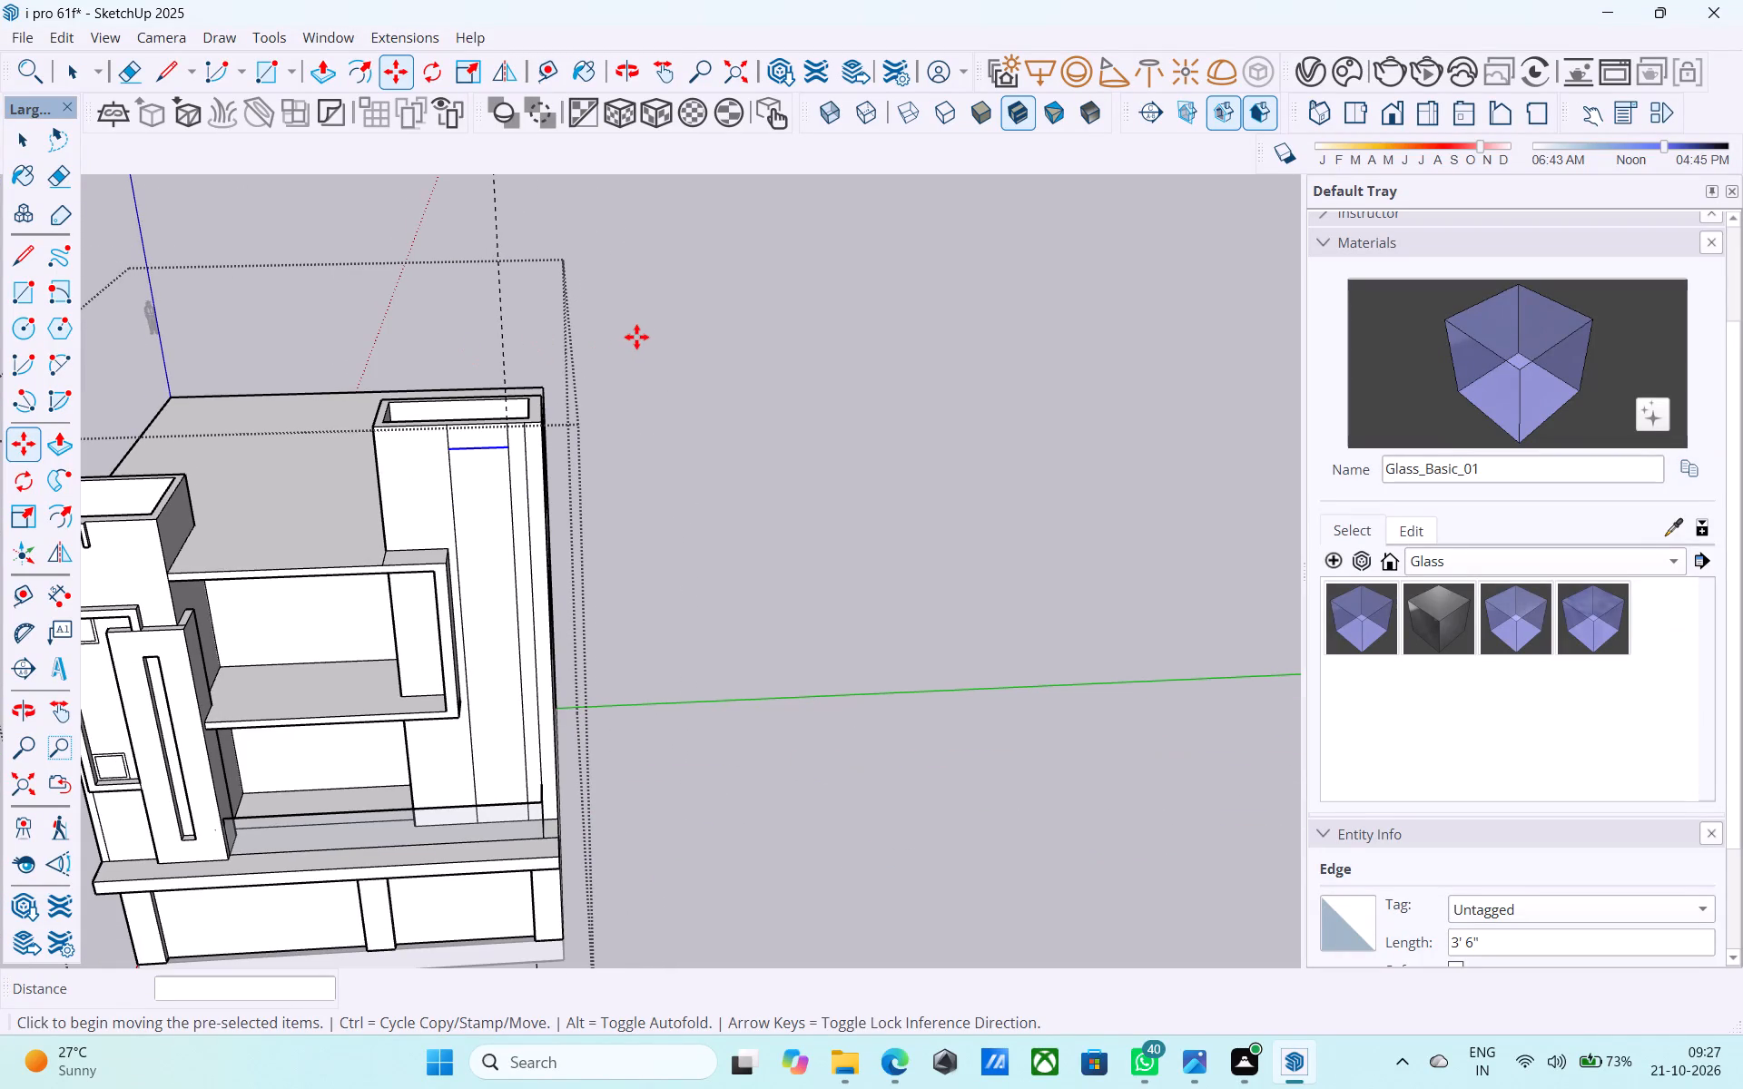
scroll(636, 337, "down", 3)
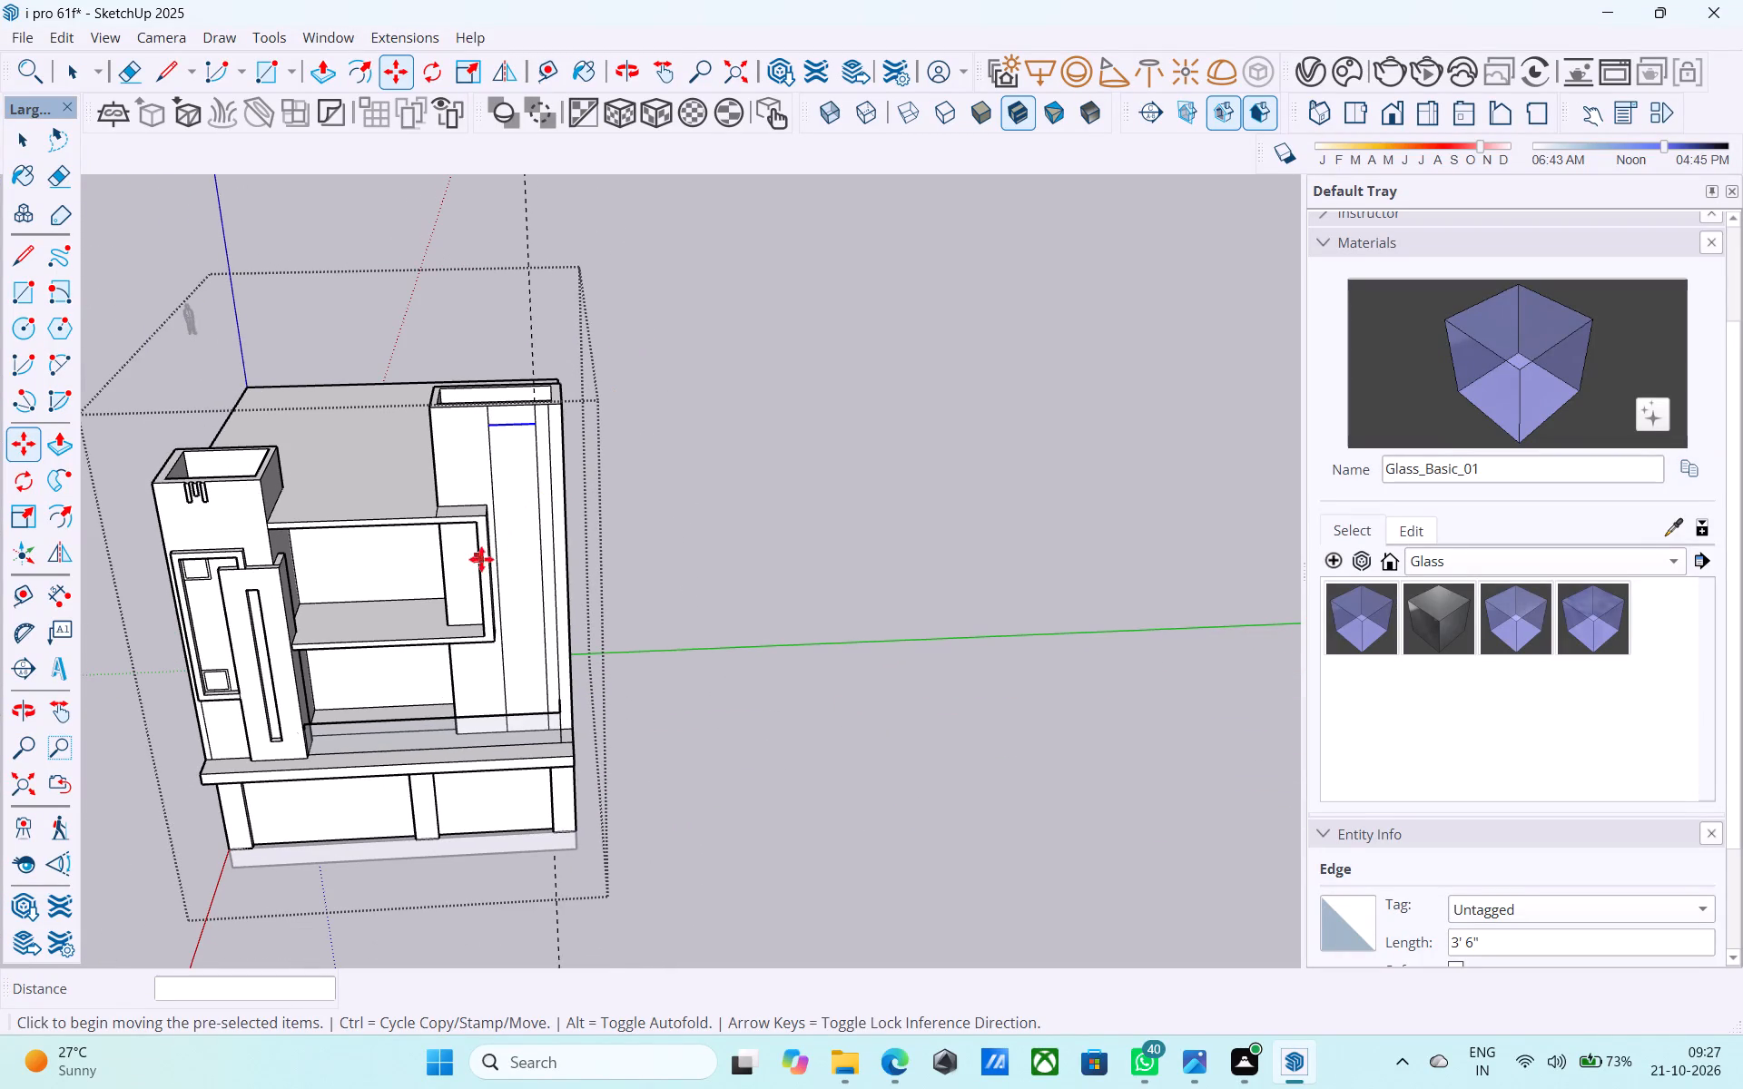
scroll(479, 561, "down", 3)
scroll(541, 388, "up", 4)
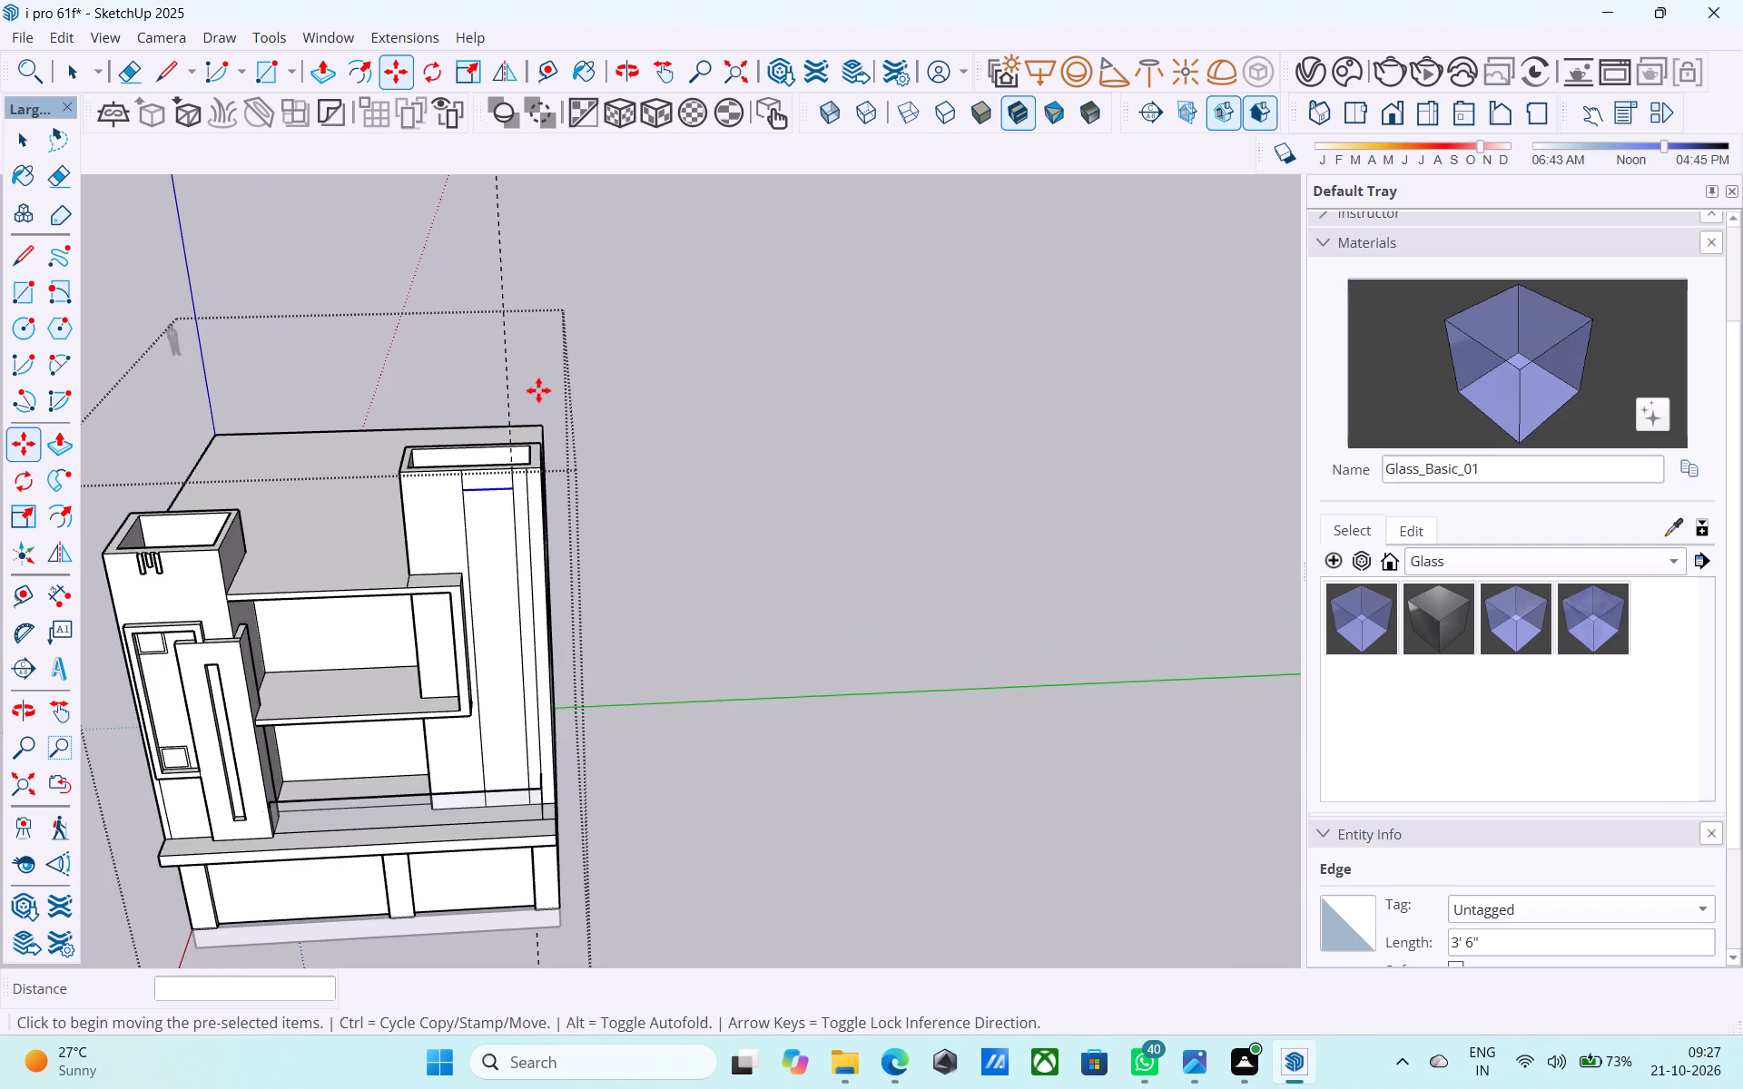
key("e")
scroll(462, 461, "up", 12)
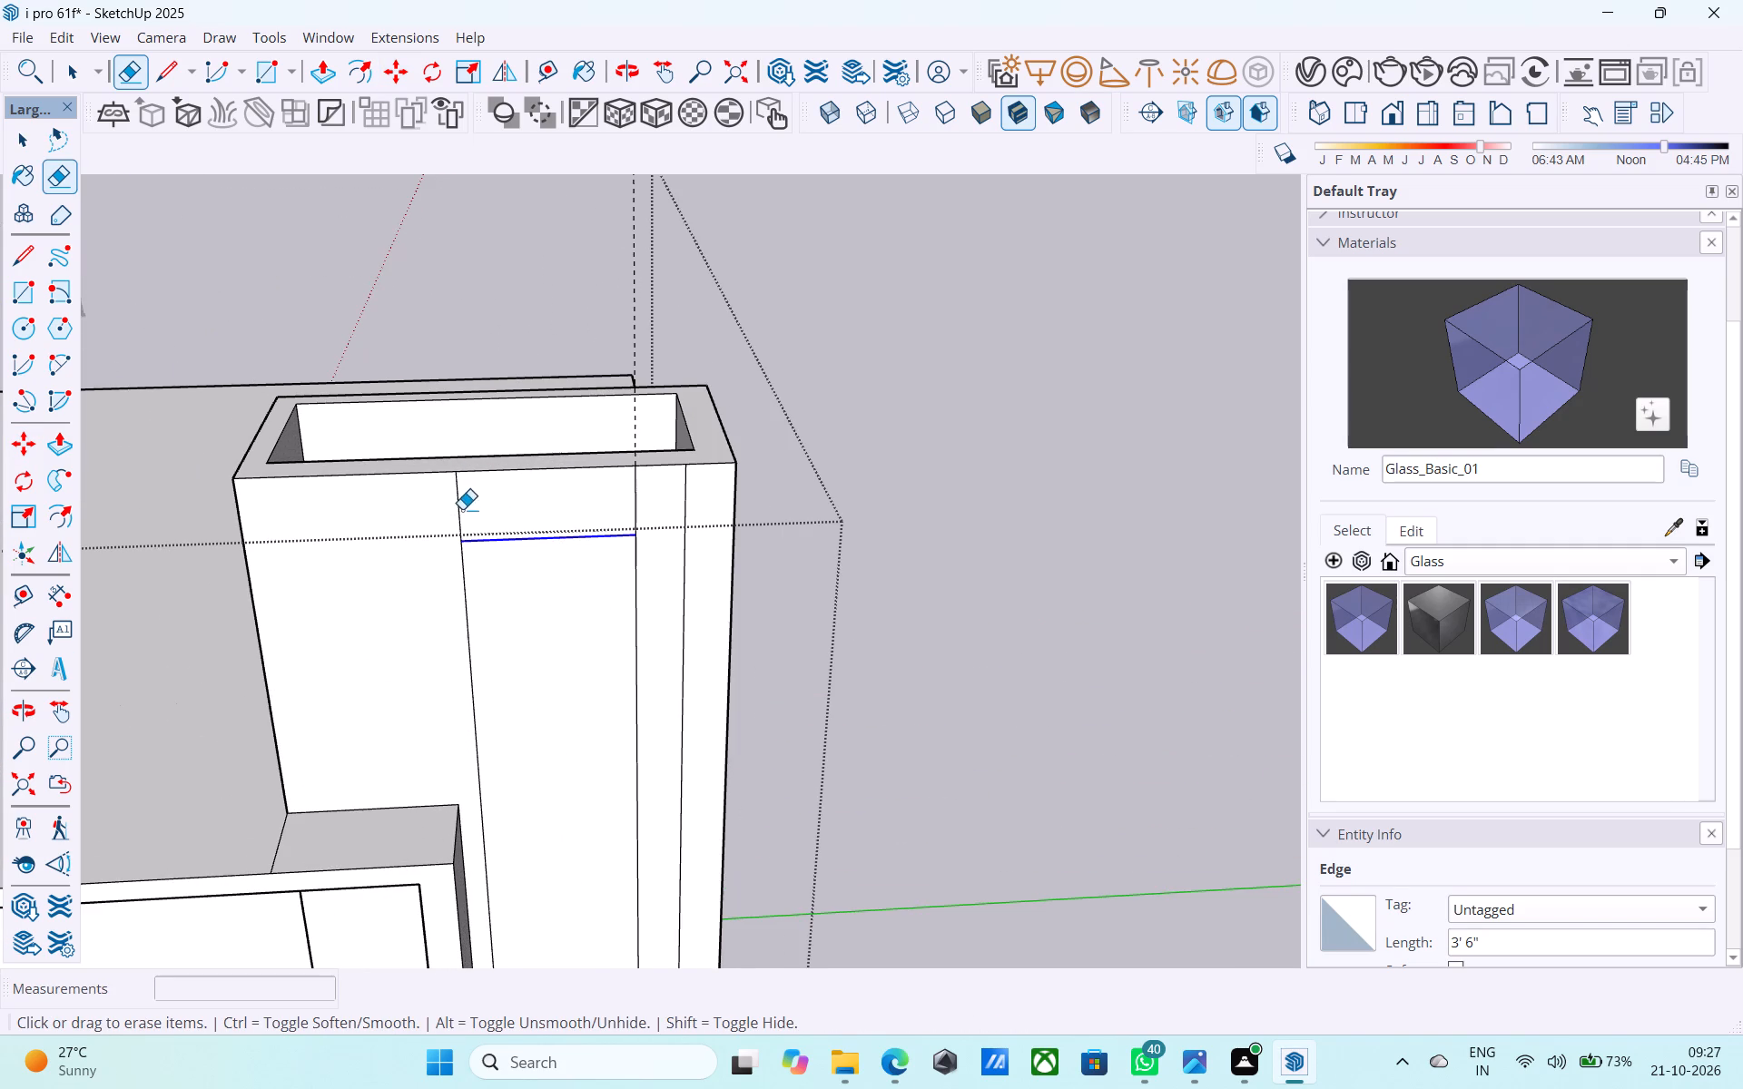
middle_click_drag(456, 508, 505, 348)
scroll(497, 519, "down", 3)
scroll(492, 523, "up", 5)
left_click_drag(450, 588, 428, 584)
left_click(647, 583)
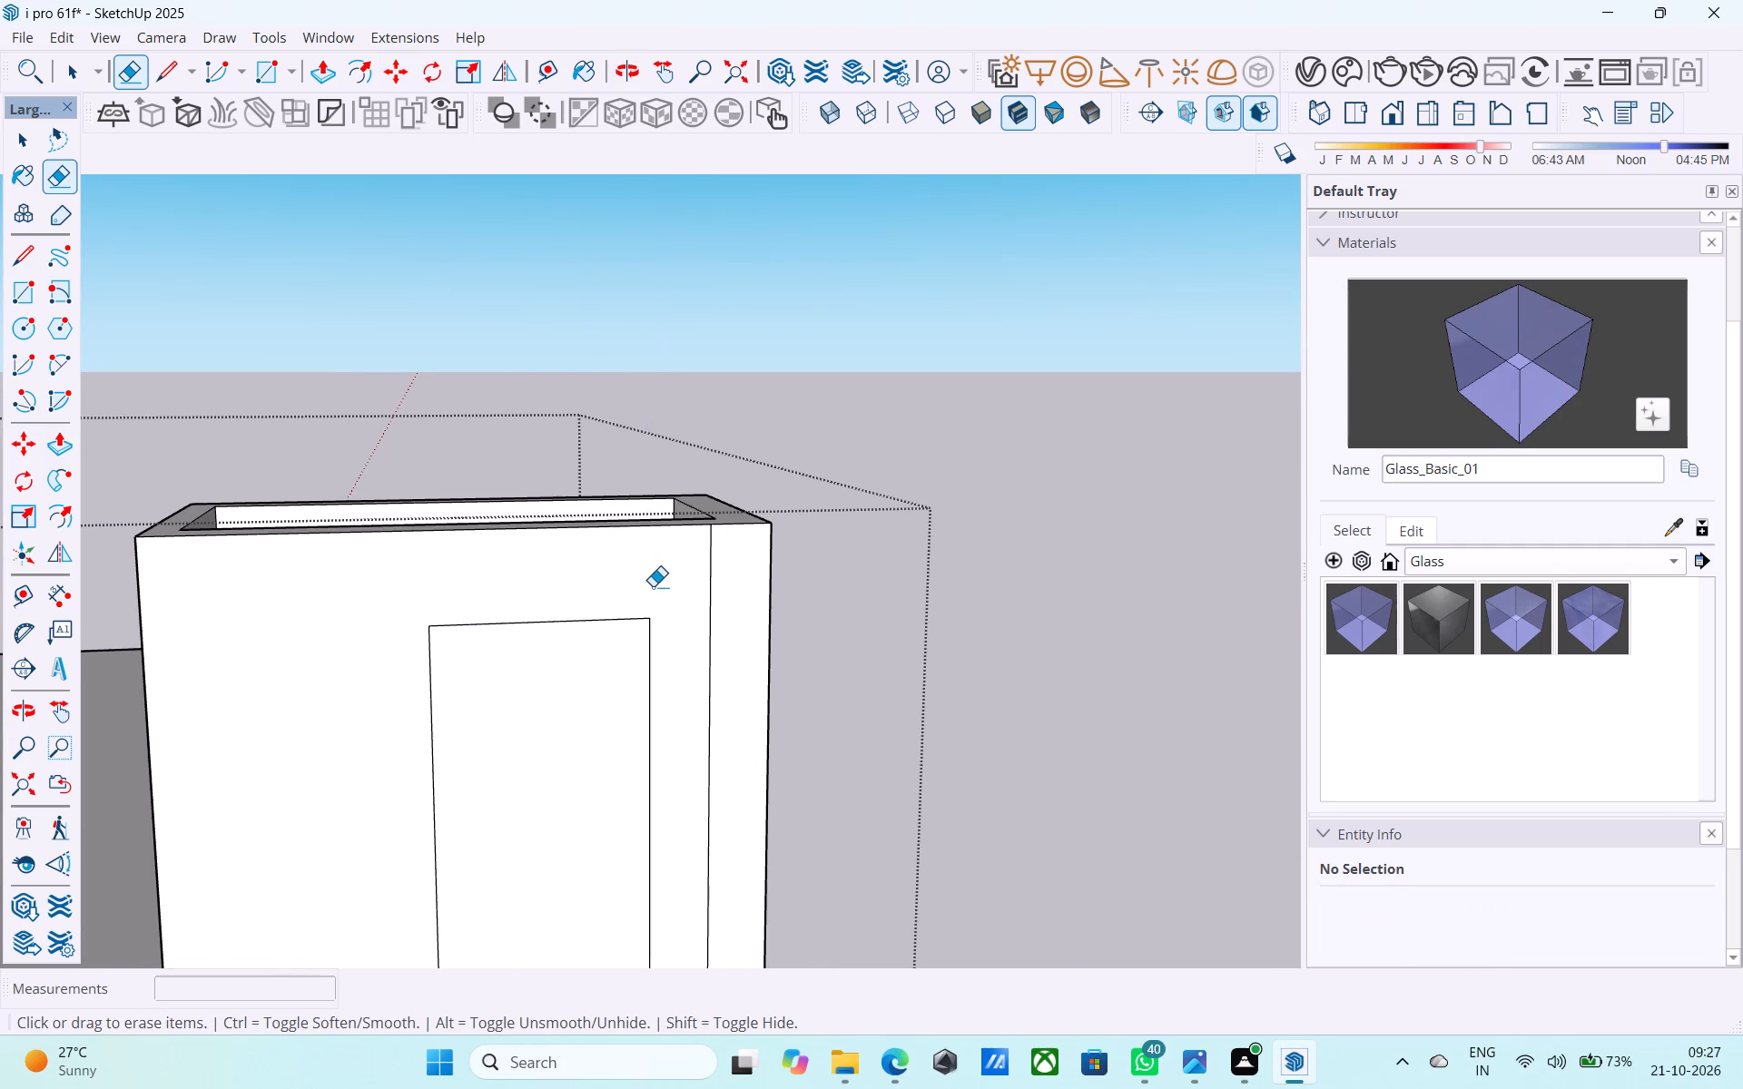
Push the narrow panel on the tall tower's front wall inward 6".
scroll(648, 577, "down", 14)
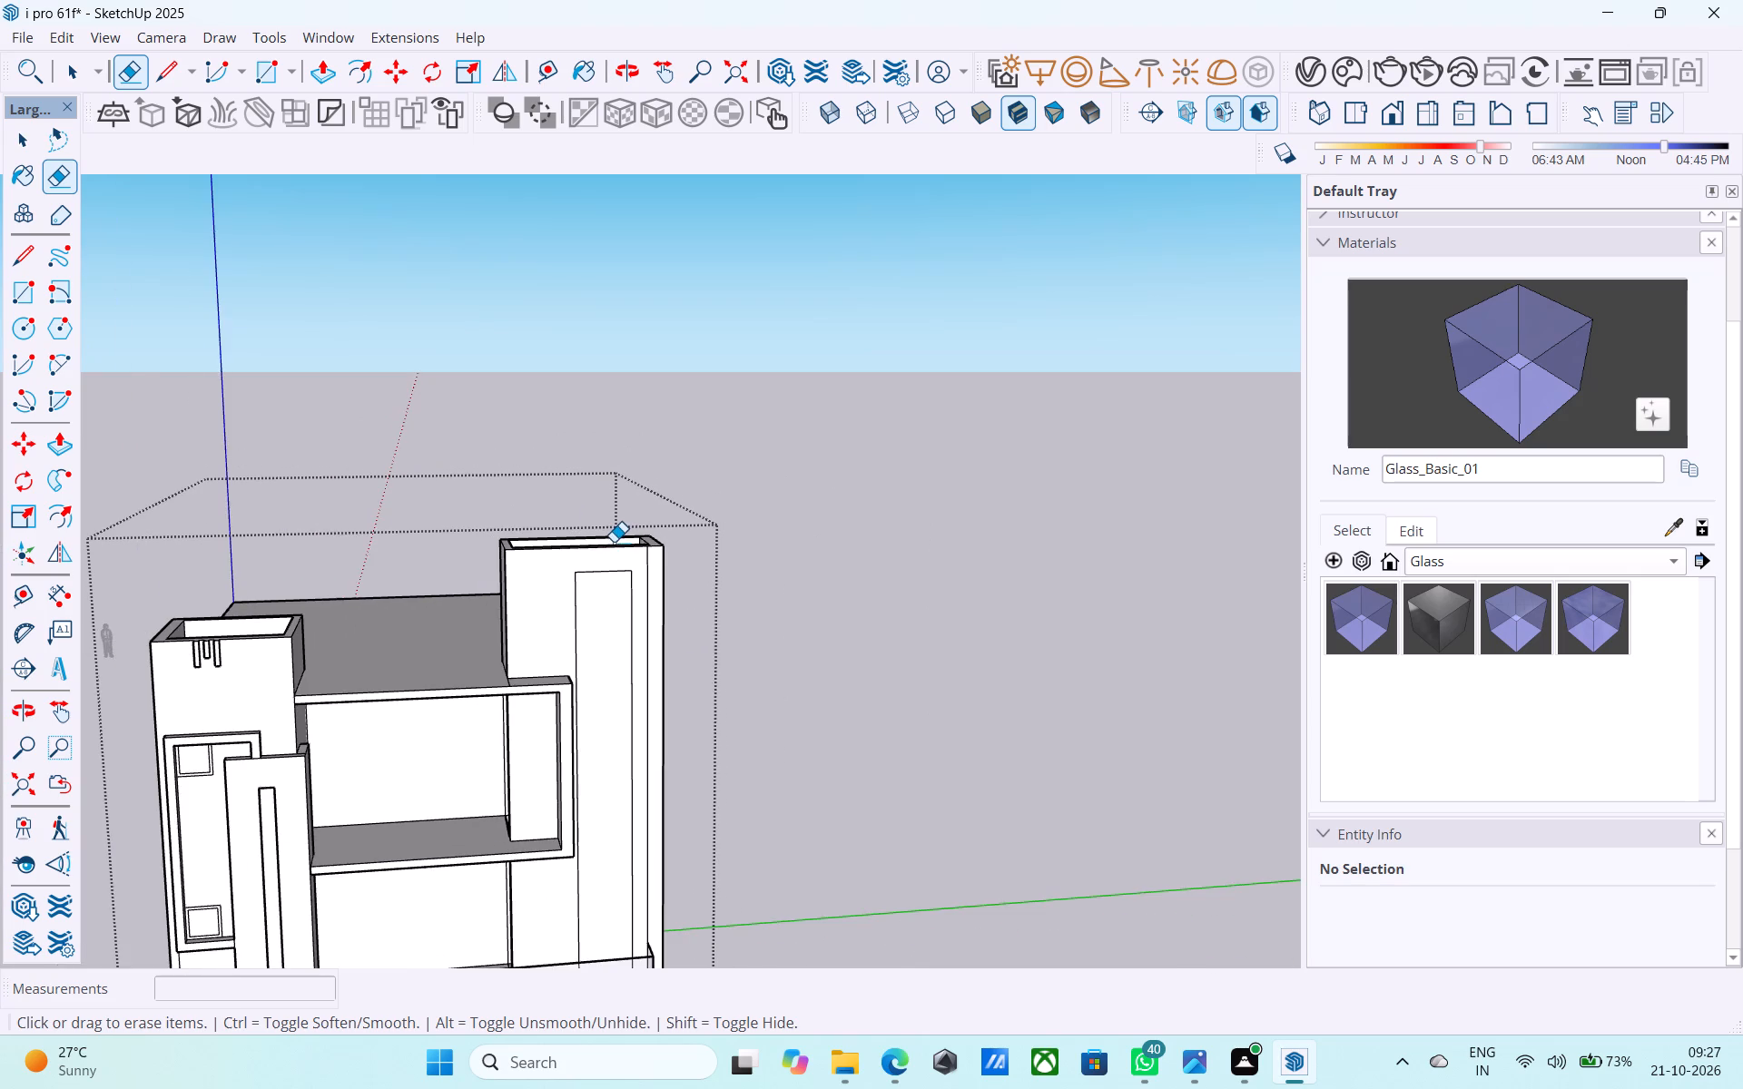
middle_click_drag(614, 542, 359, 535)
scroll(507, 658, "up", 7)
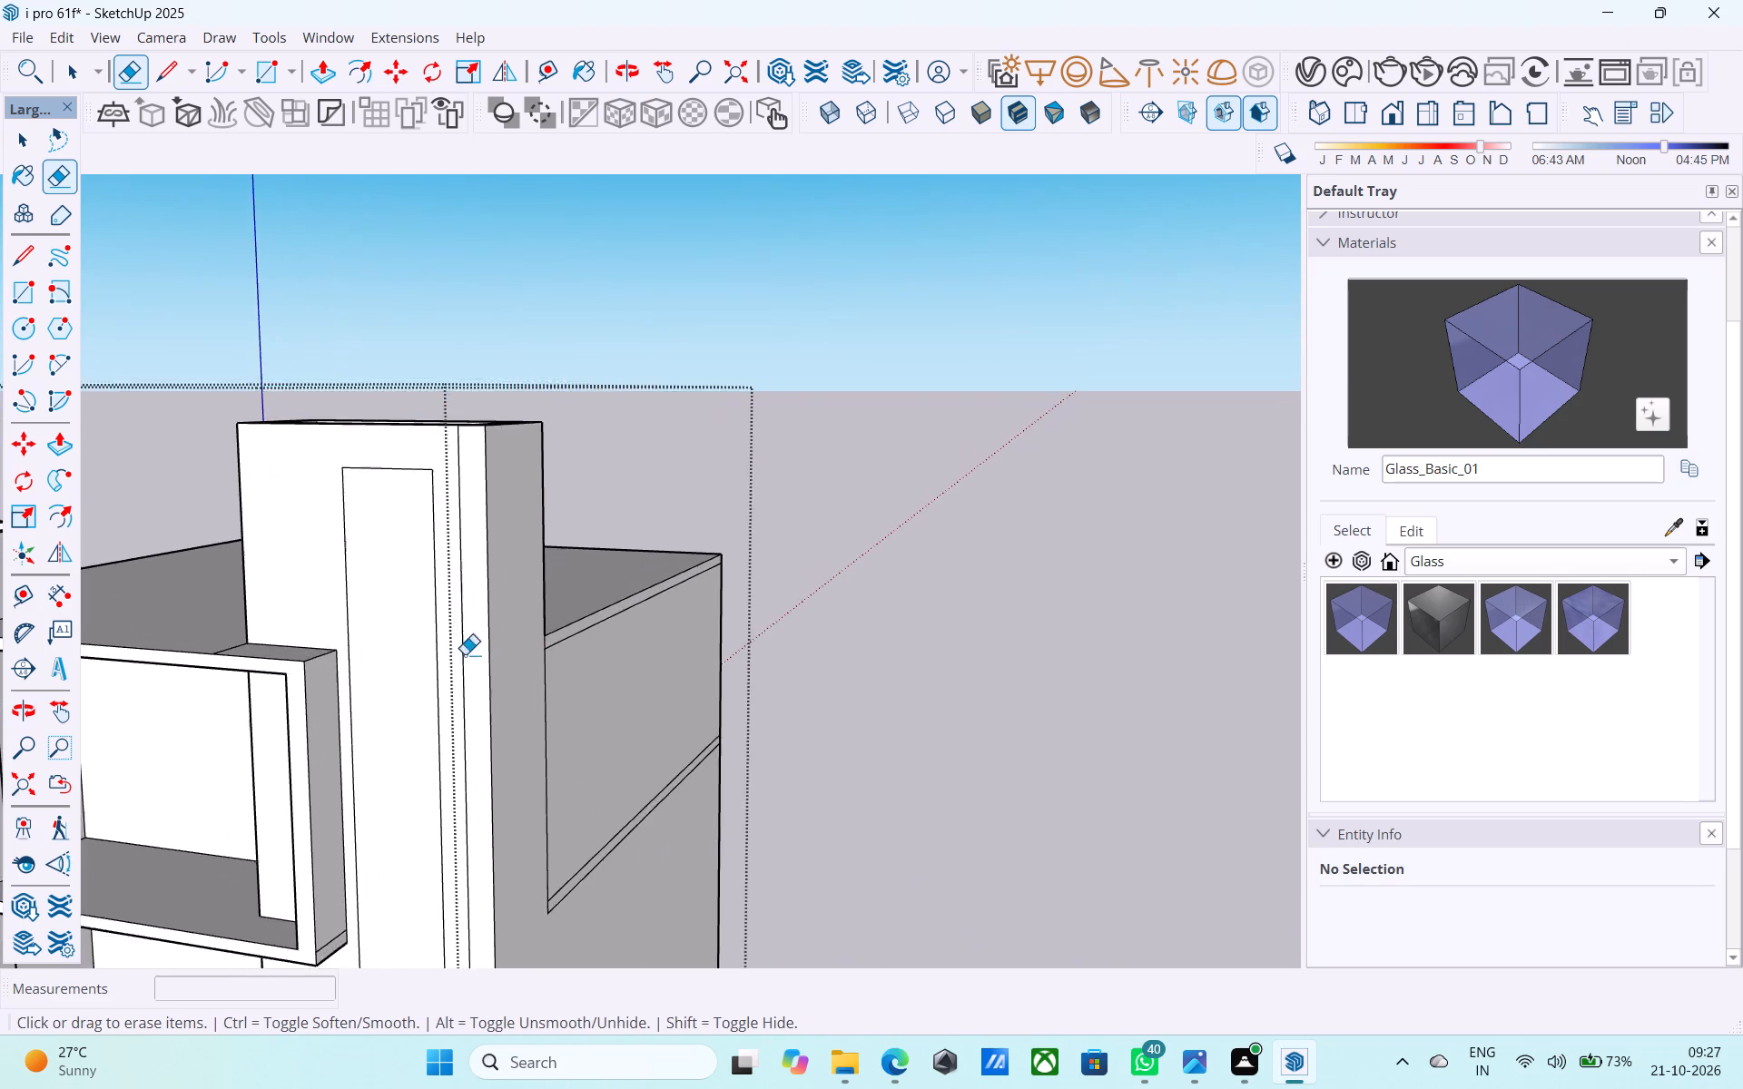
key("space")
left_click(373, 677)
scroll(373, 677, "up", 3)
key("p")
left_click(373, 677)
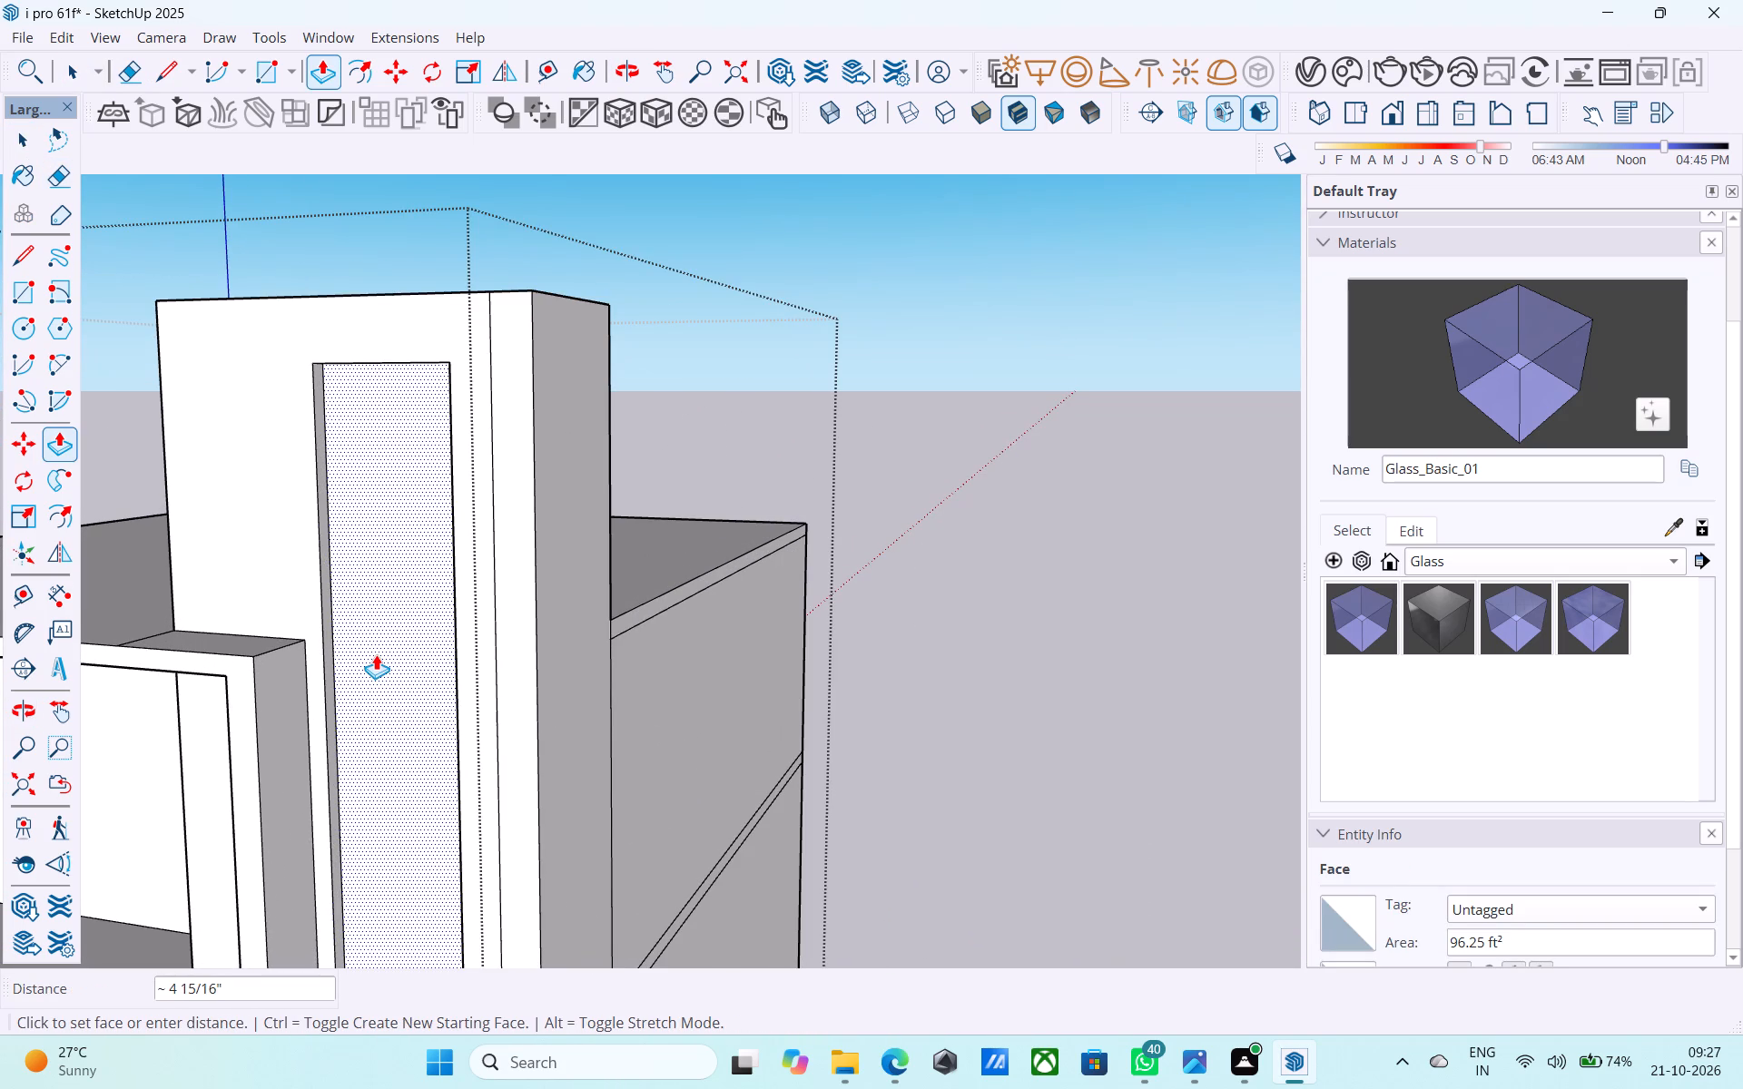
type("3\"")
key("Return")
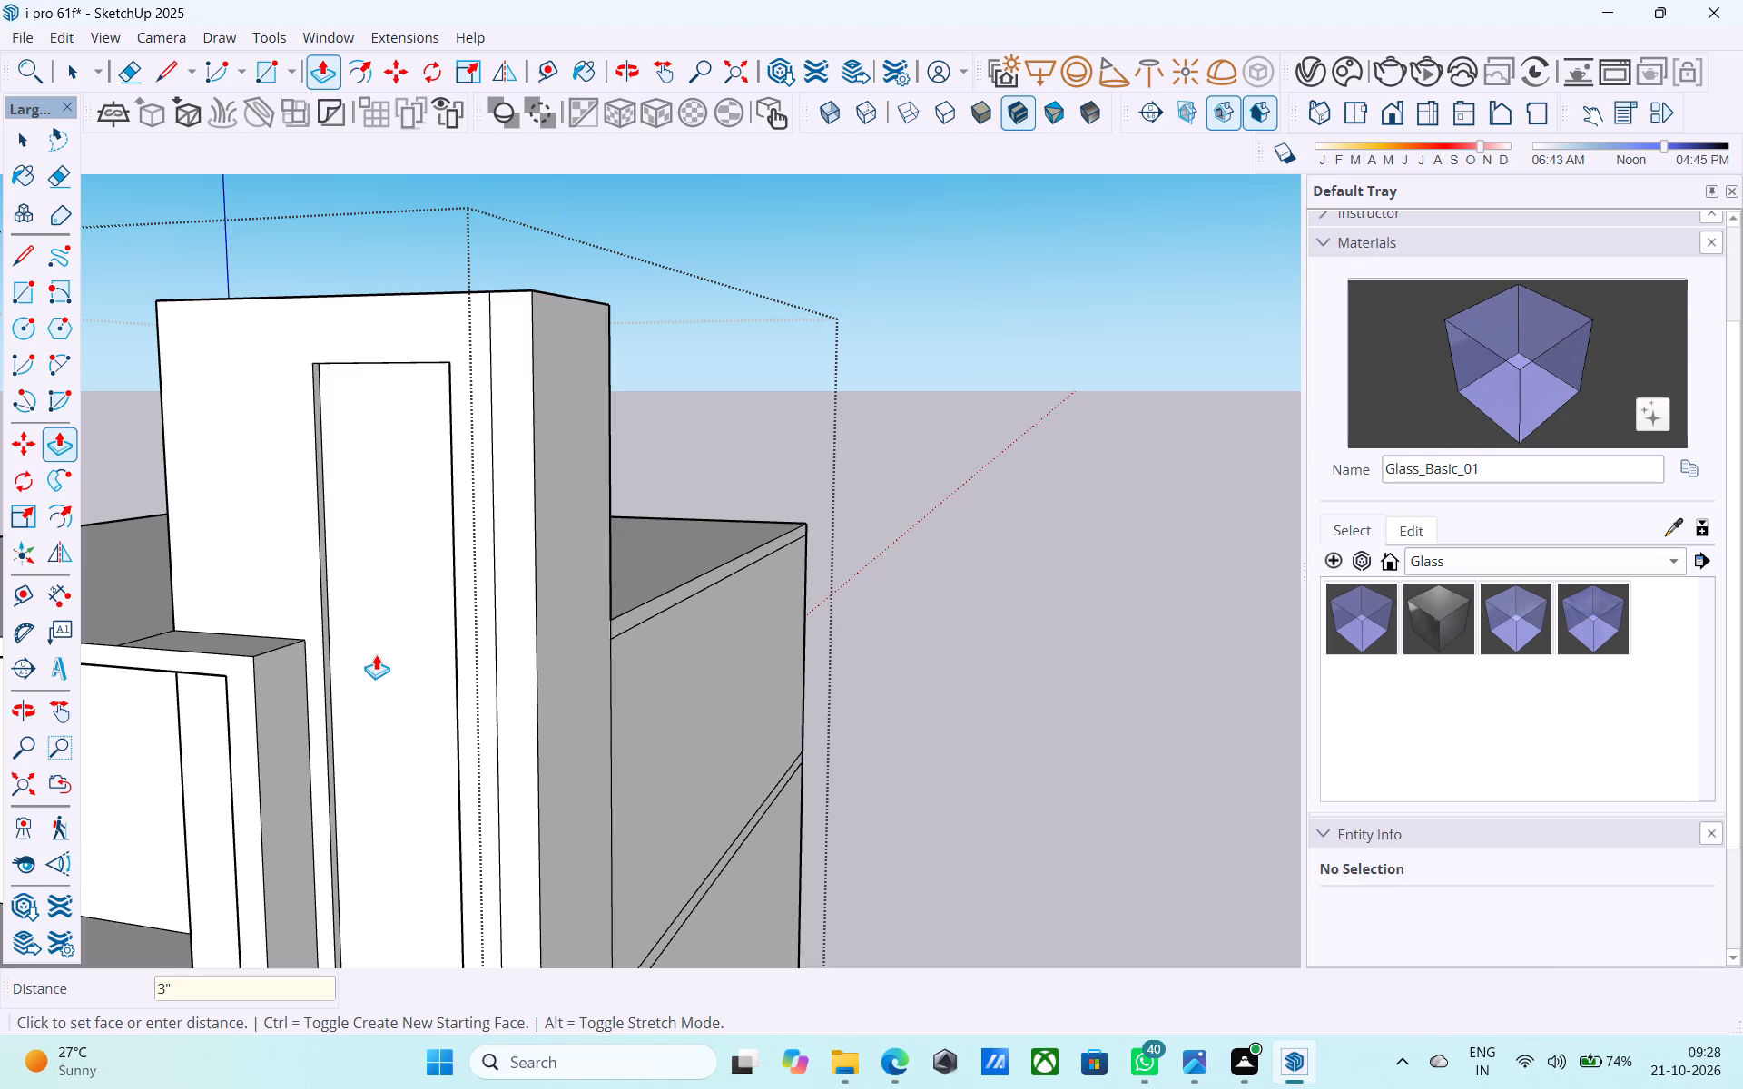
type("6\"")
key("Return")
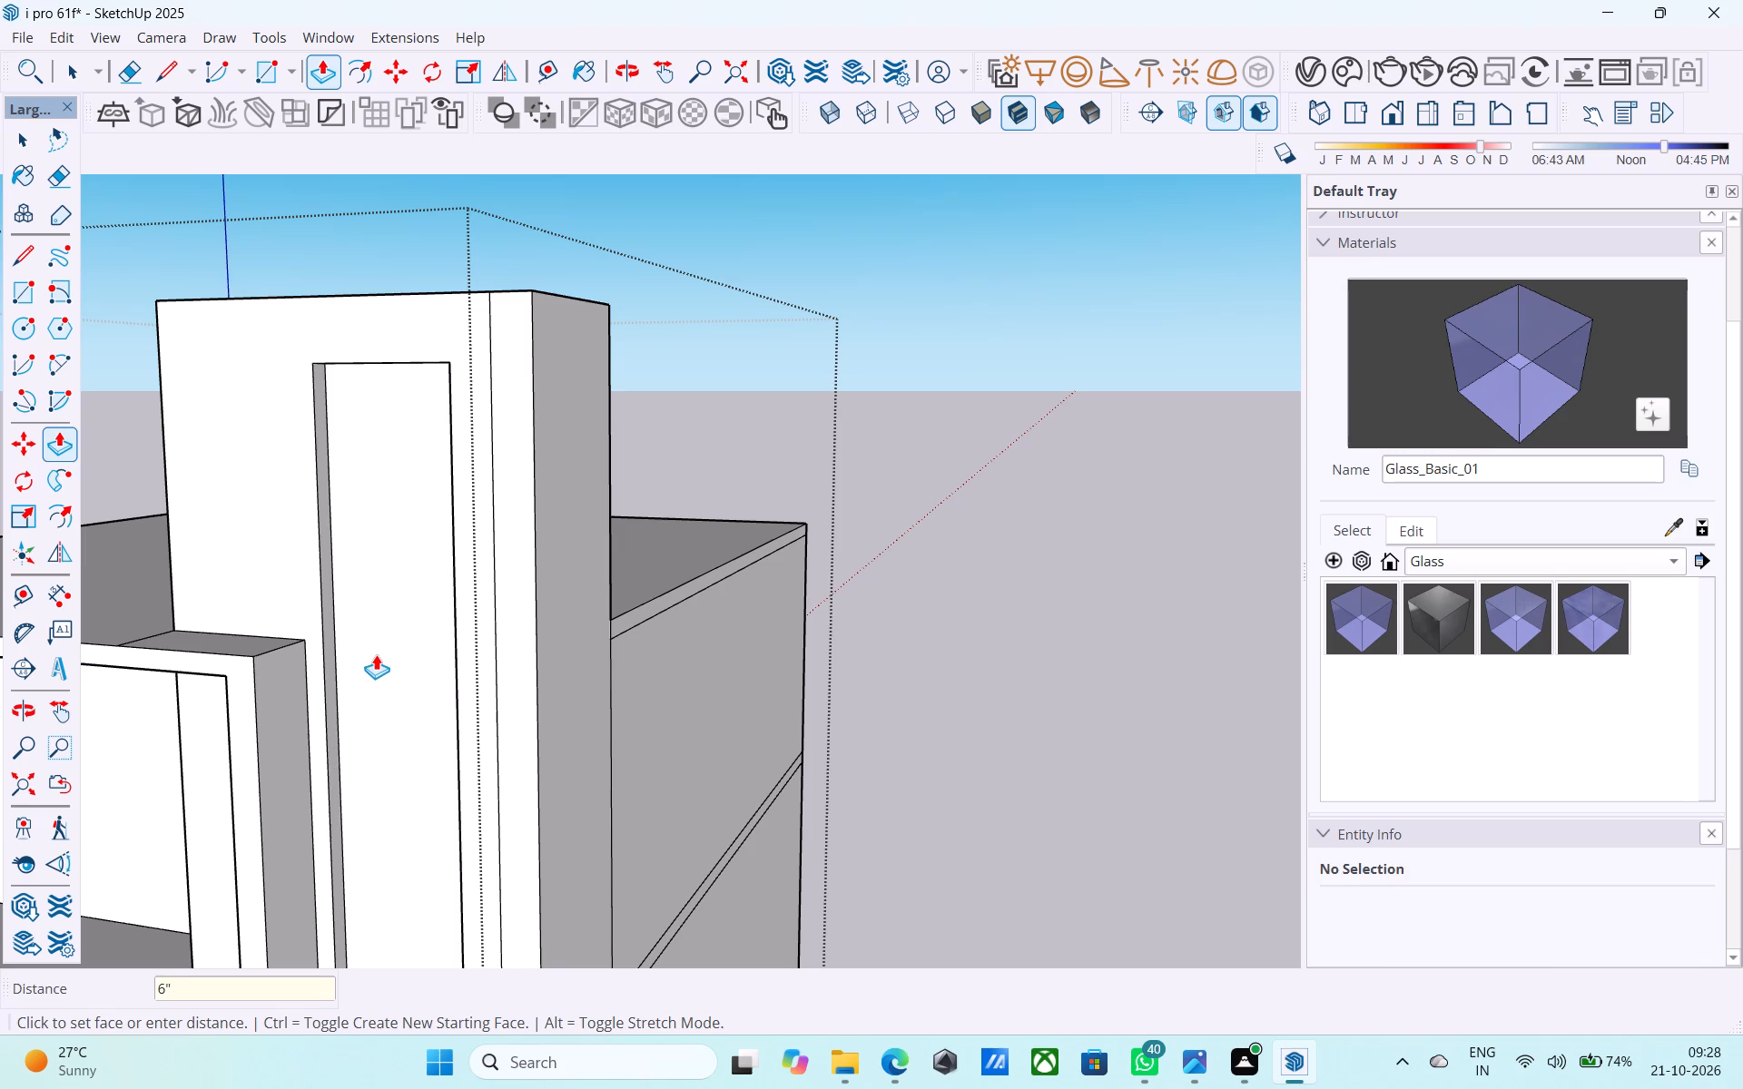
Examine the recessed panel on the tall tower from above, the front and both sides of the building.
scroll(361, 650, "down", 4)
middle_click_drag(384, 589, 246, 930)
scroll(347, 772, "down", 1)
middle_click_drag(310, 808, 218, 907)
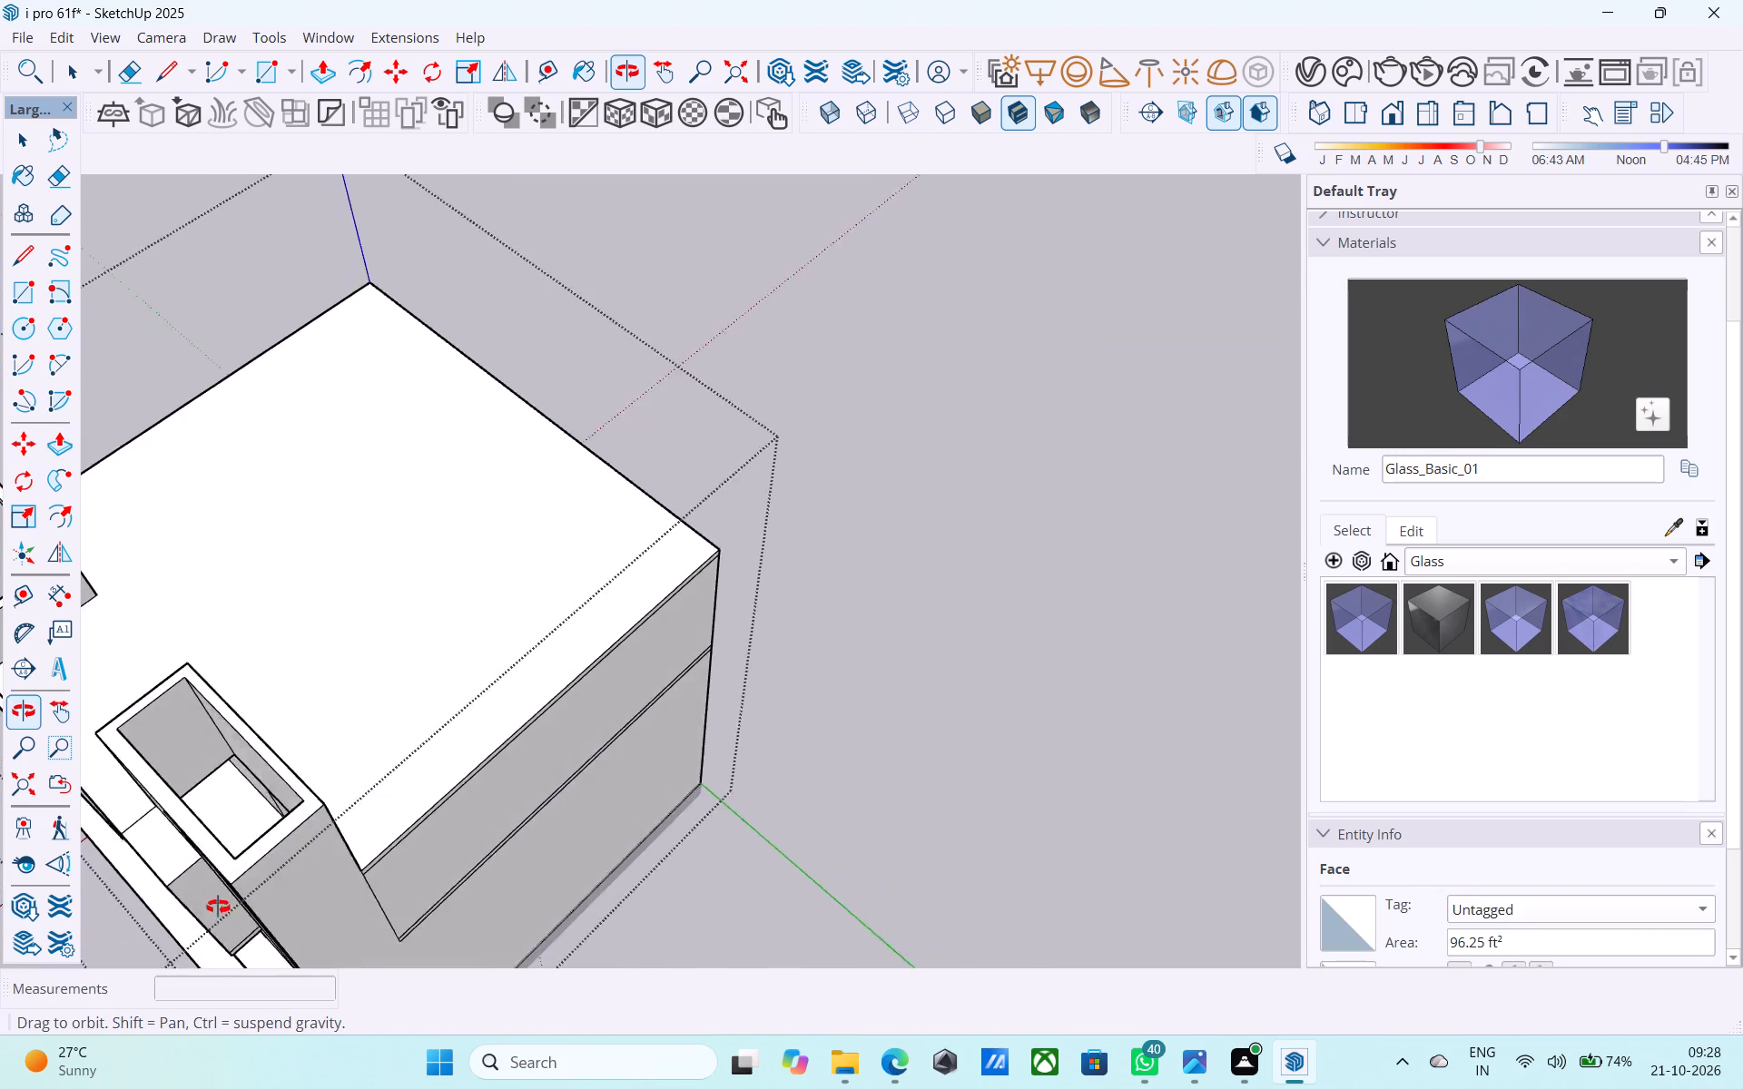
middle_click_drag(218, 907, 562, 566)
scroll(494, 559, "down", 5)
middle_click_drag(487, 578, 706, 486)
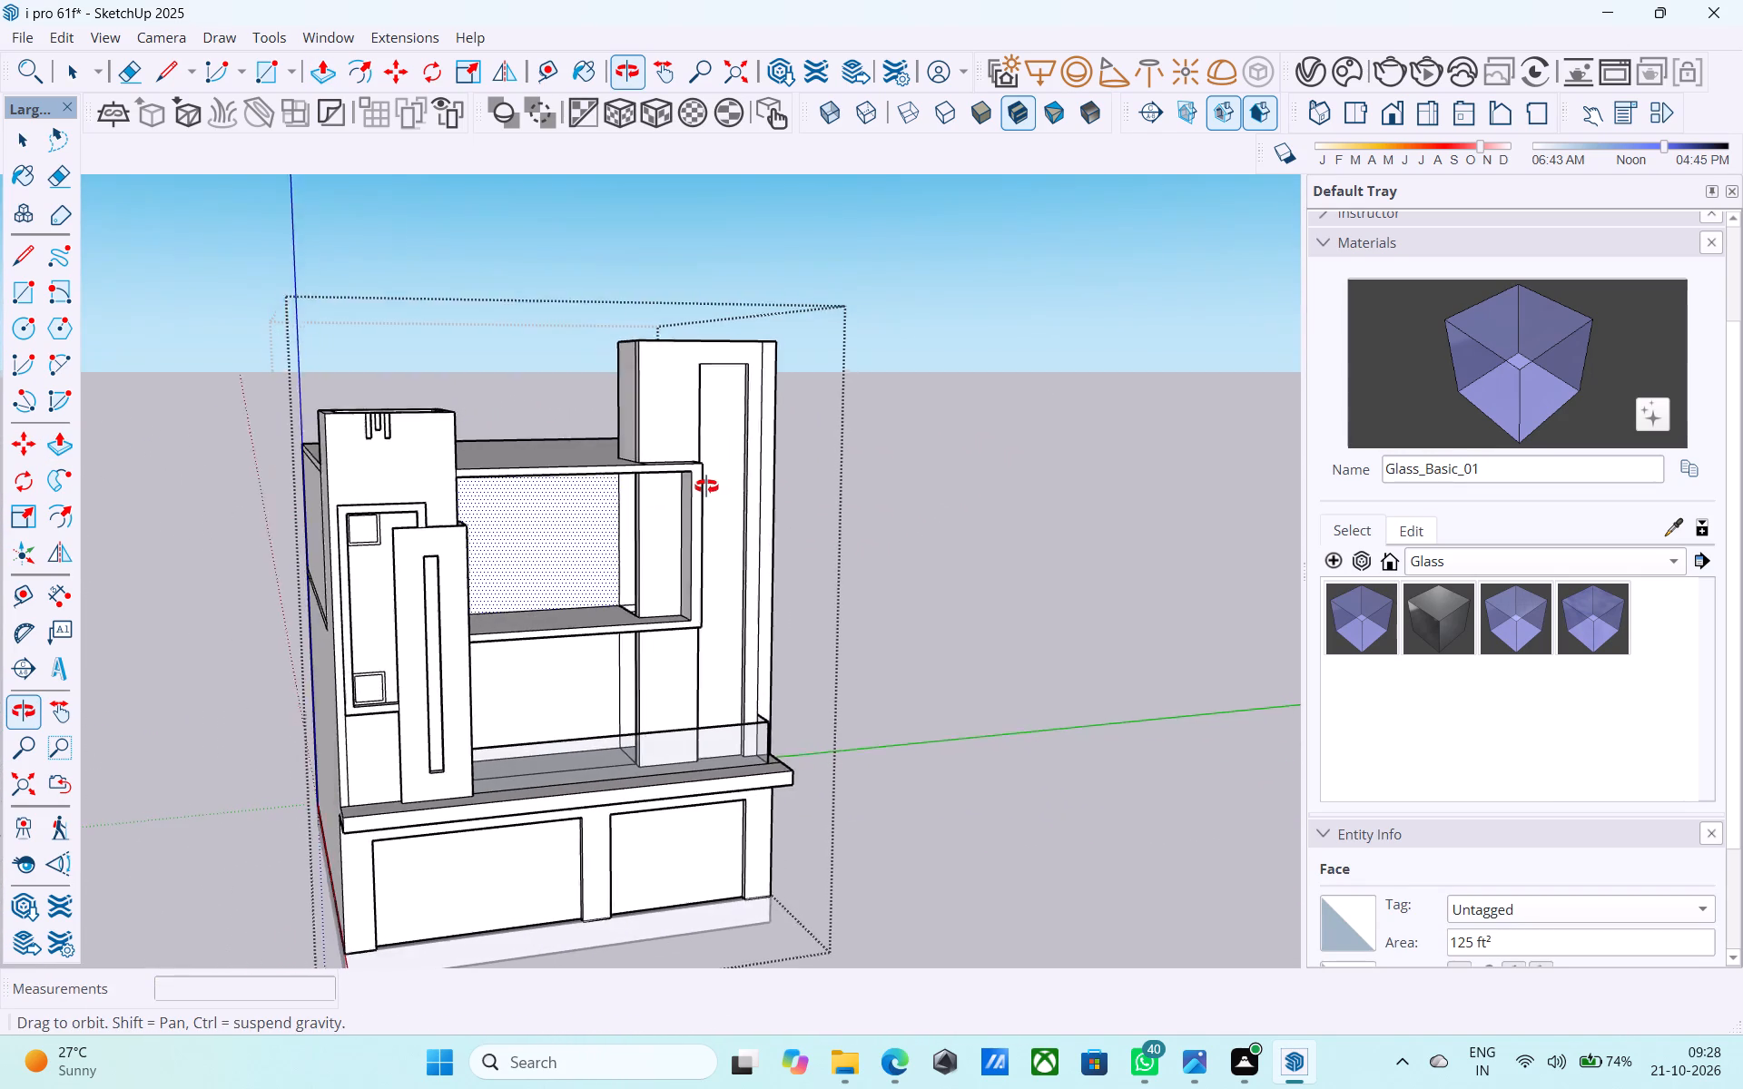
middle_click_drag(706, 486, 438, 505)
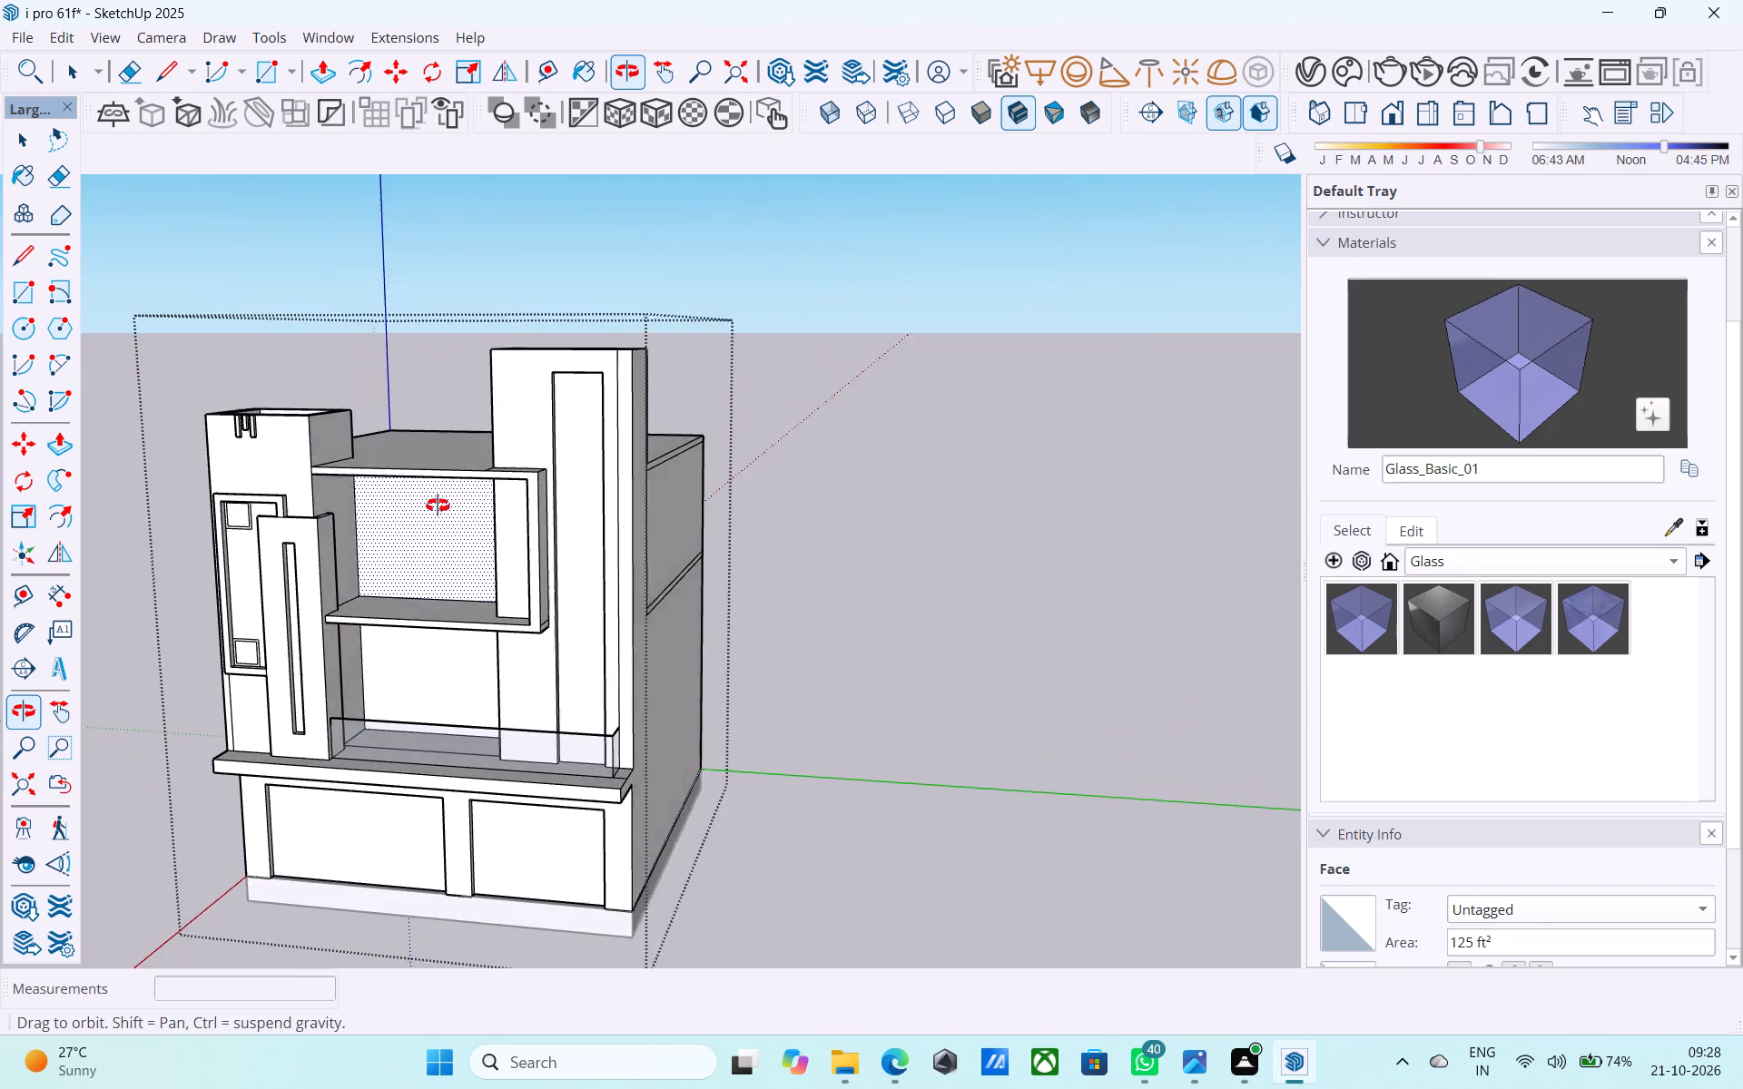
middle_click_drag(438, 505, 459, 637)
middle_click_drag(556, 677, 512, 639)
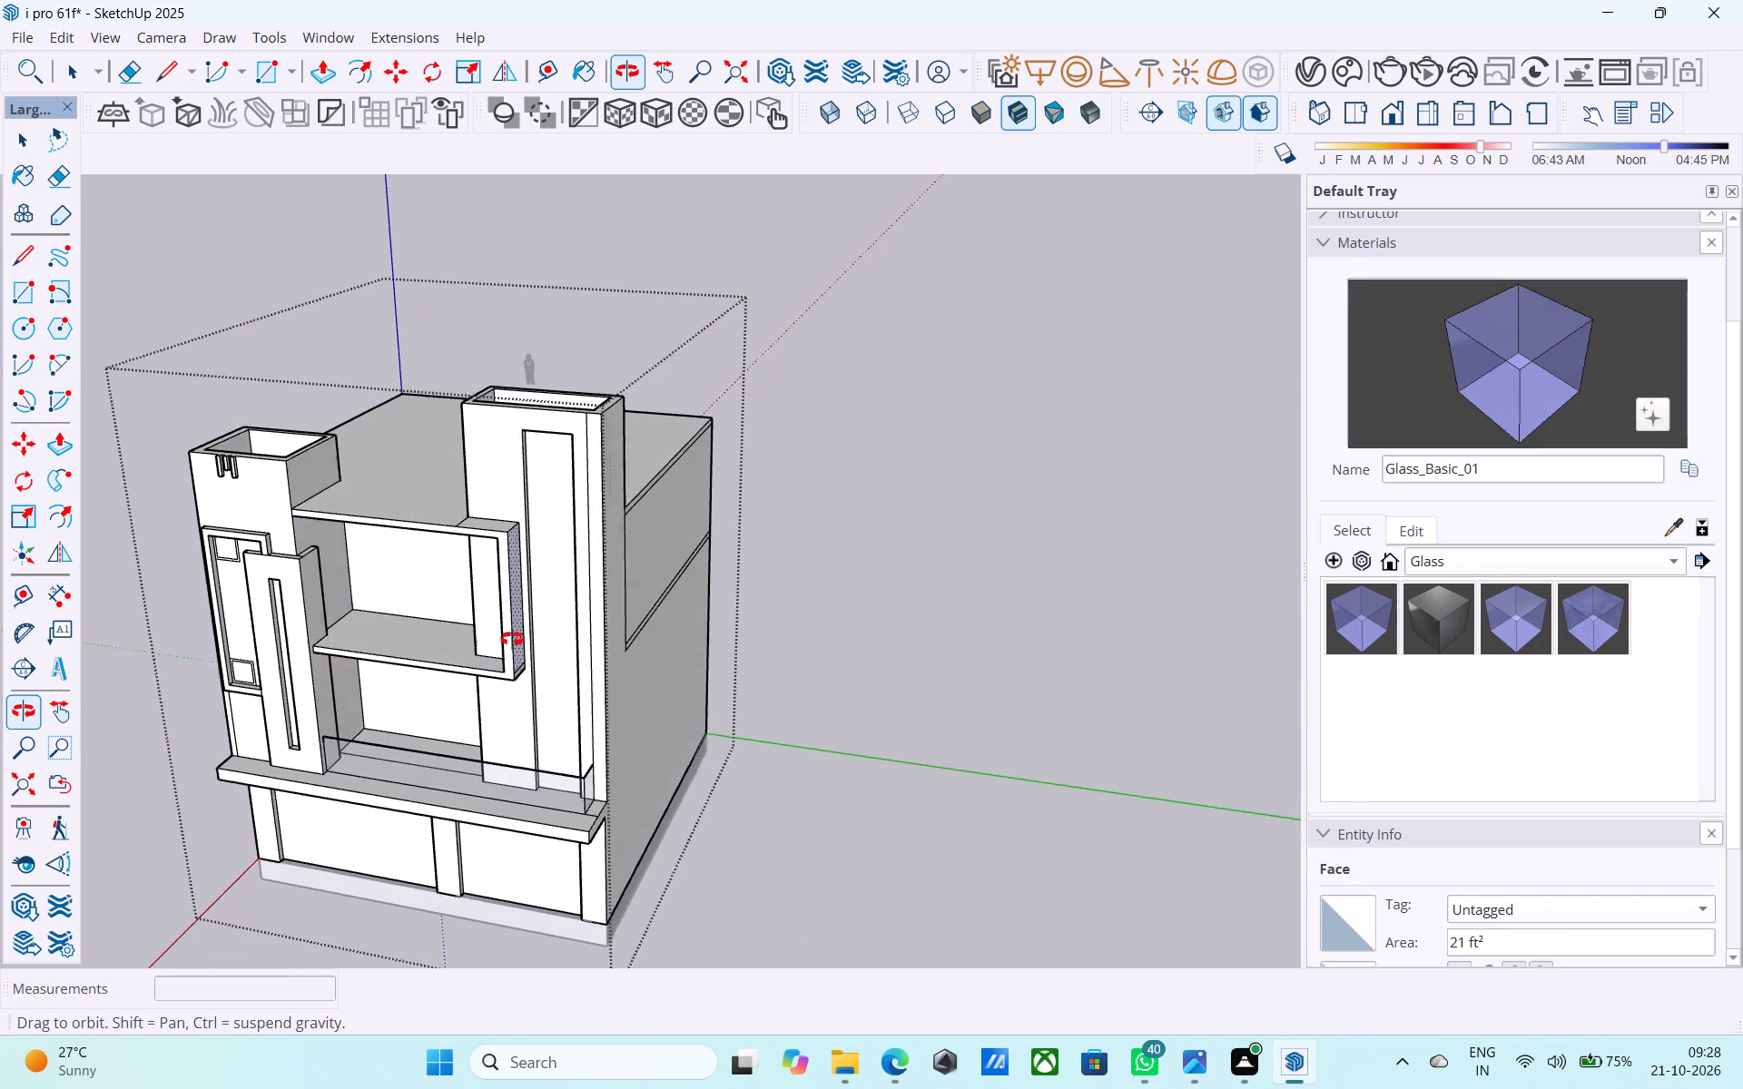
middle_click_drag(512, 639, 685, 544)
scroll(685, 544, "up", 4)
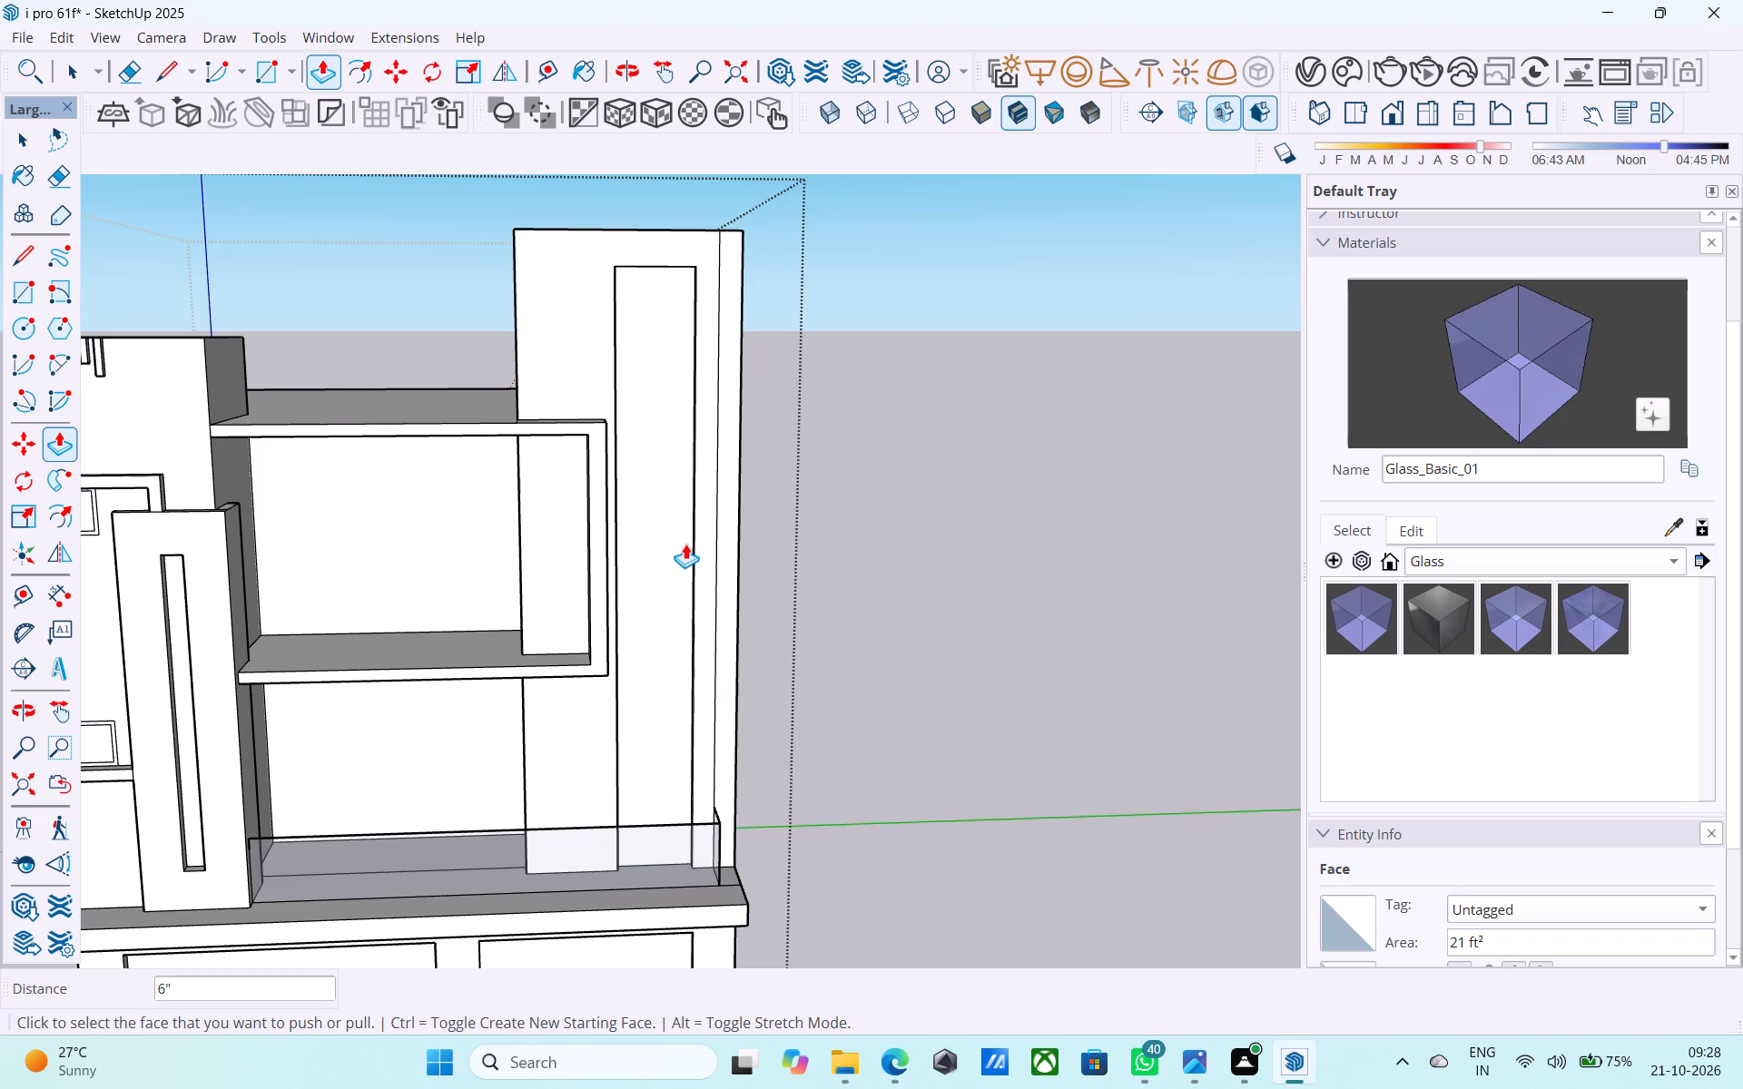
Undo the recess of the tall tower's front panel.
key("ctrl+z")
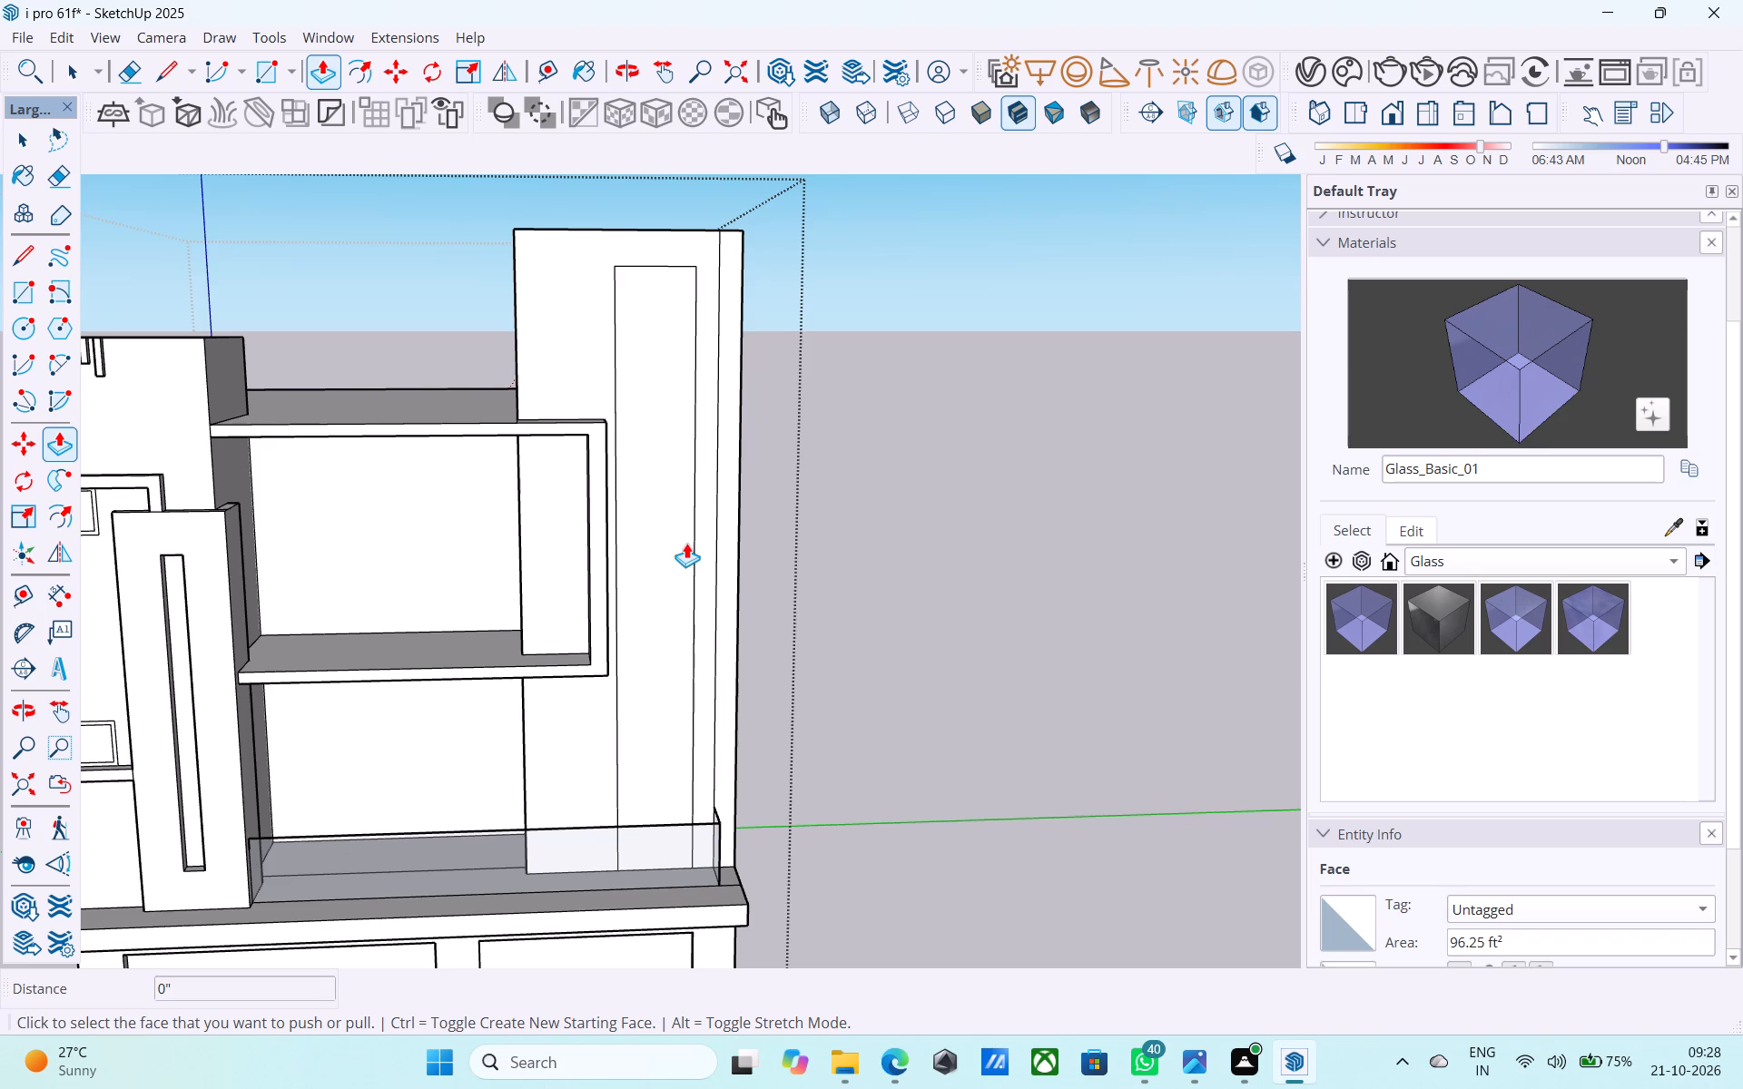
Copy the panel's 3' 6" bottom edge 2' up the tall tower's front wall.
scroll(686, 543, "down", 4)
middle_click_drag(675, 544, 307, 553)
scroll(543, 688, "up", 4)
middle_click_drag(539, 688, 569, 858)
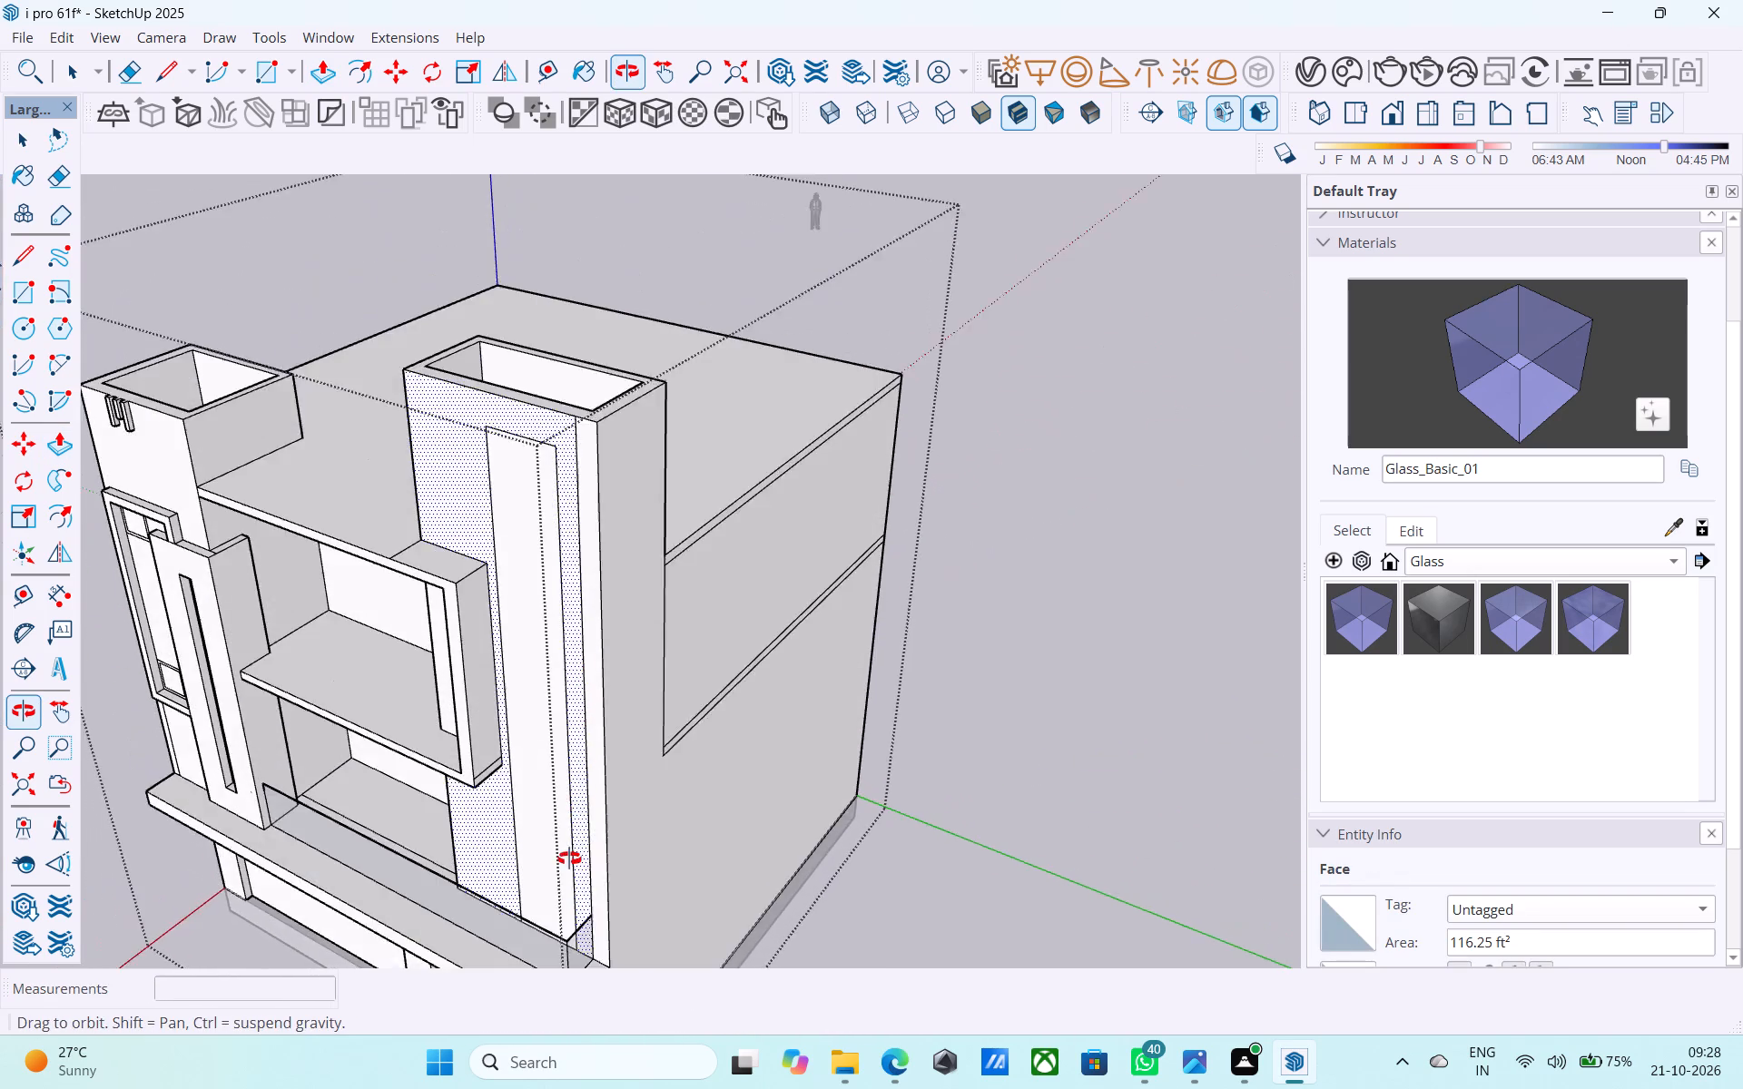
middle_click_drag(569, 858, 568, 872)
scroll(556, 886, "up", 4)
scroll(380, 556, "down", 6)
middle_click_drag(484, 786, 495, 857)
scroll(495, 857, "up", 9)
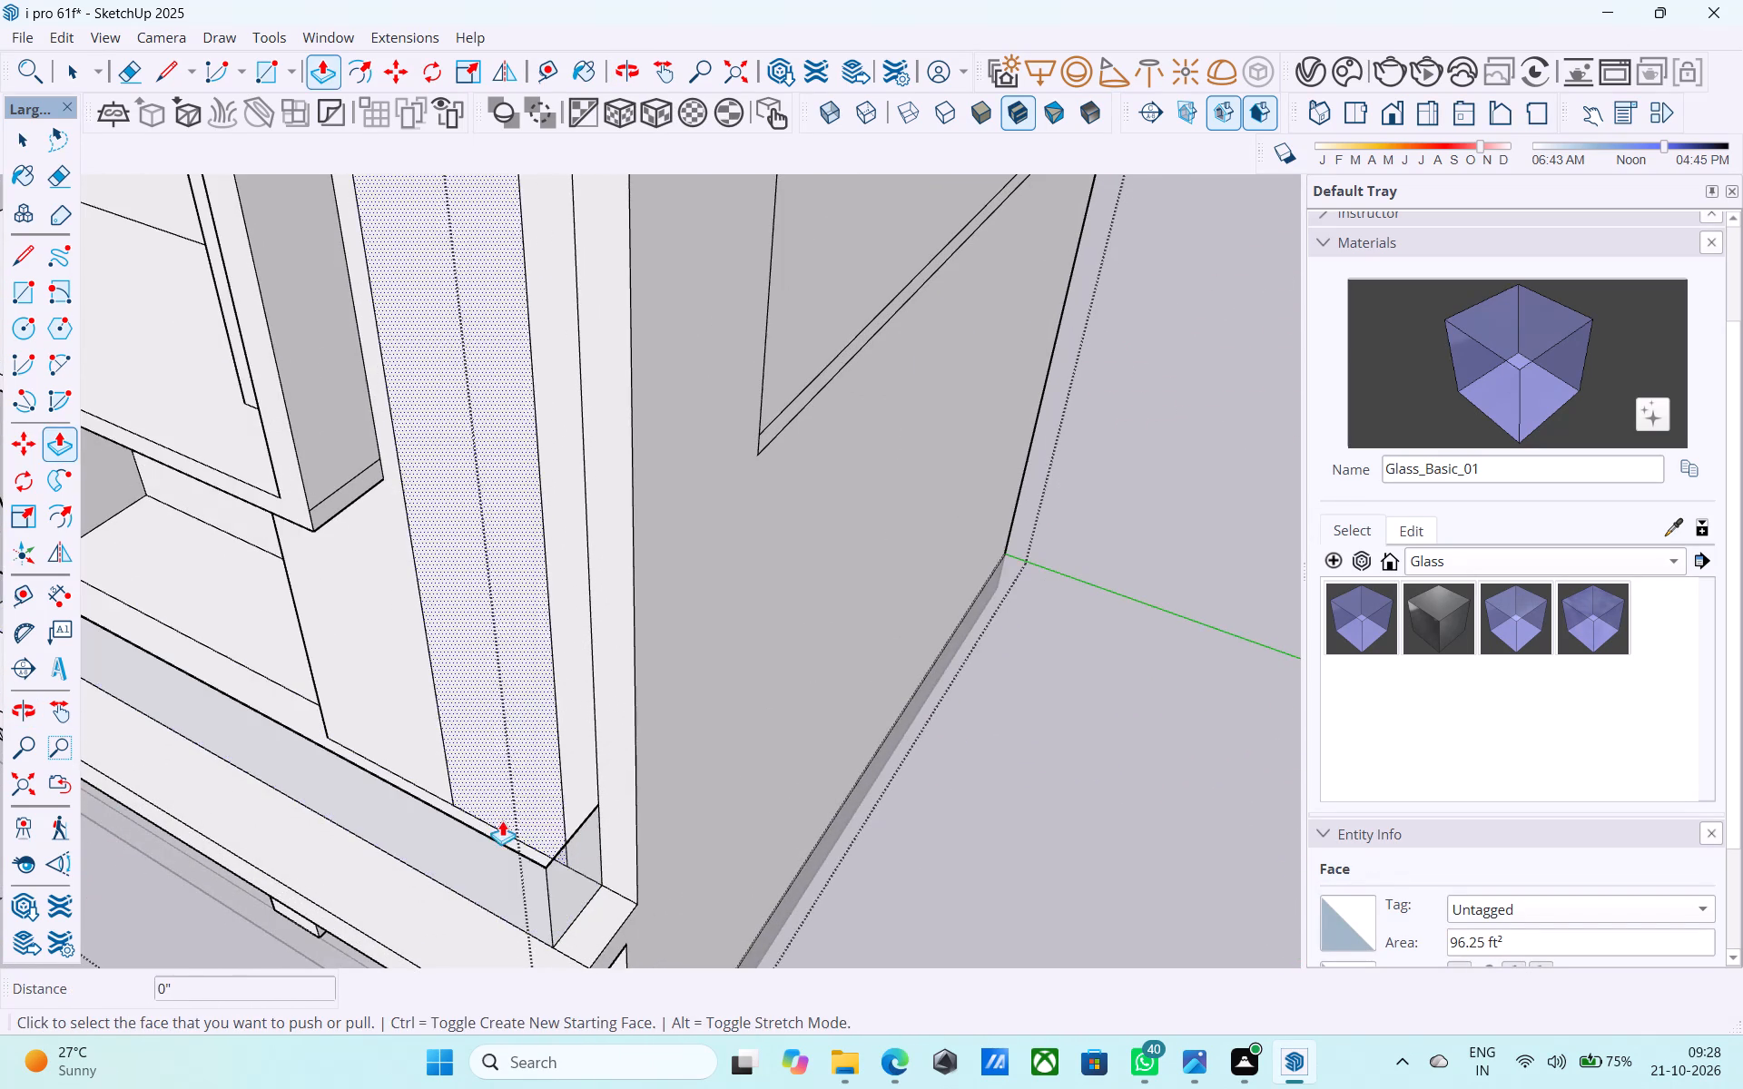
key("space")
left_click(487, 823)
key("m")
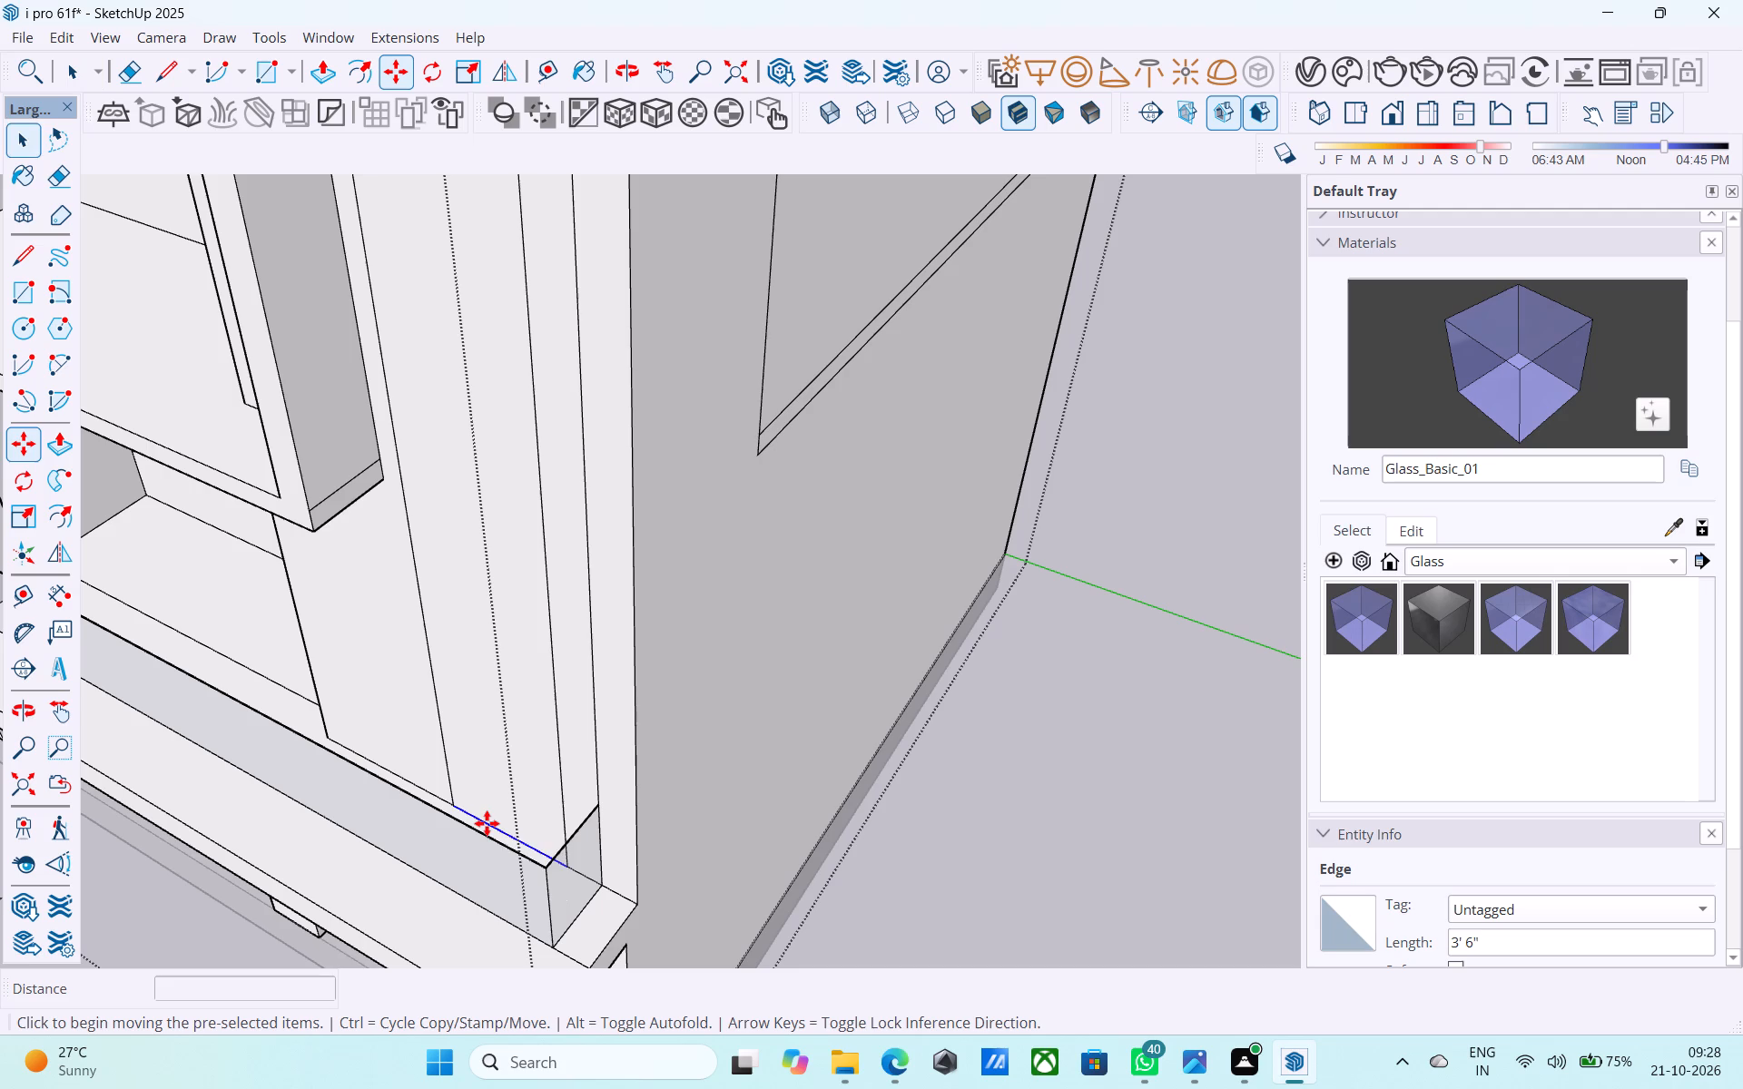
left_click(462, 807)
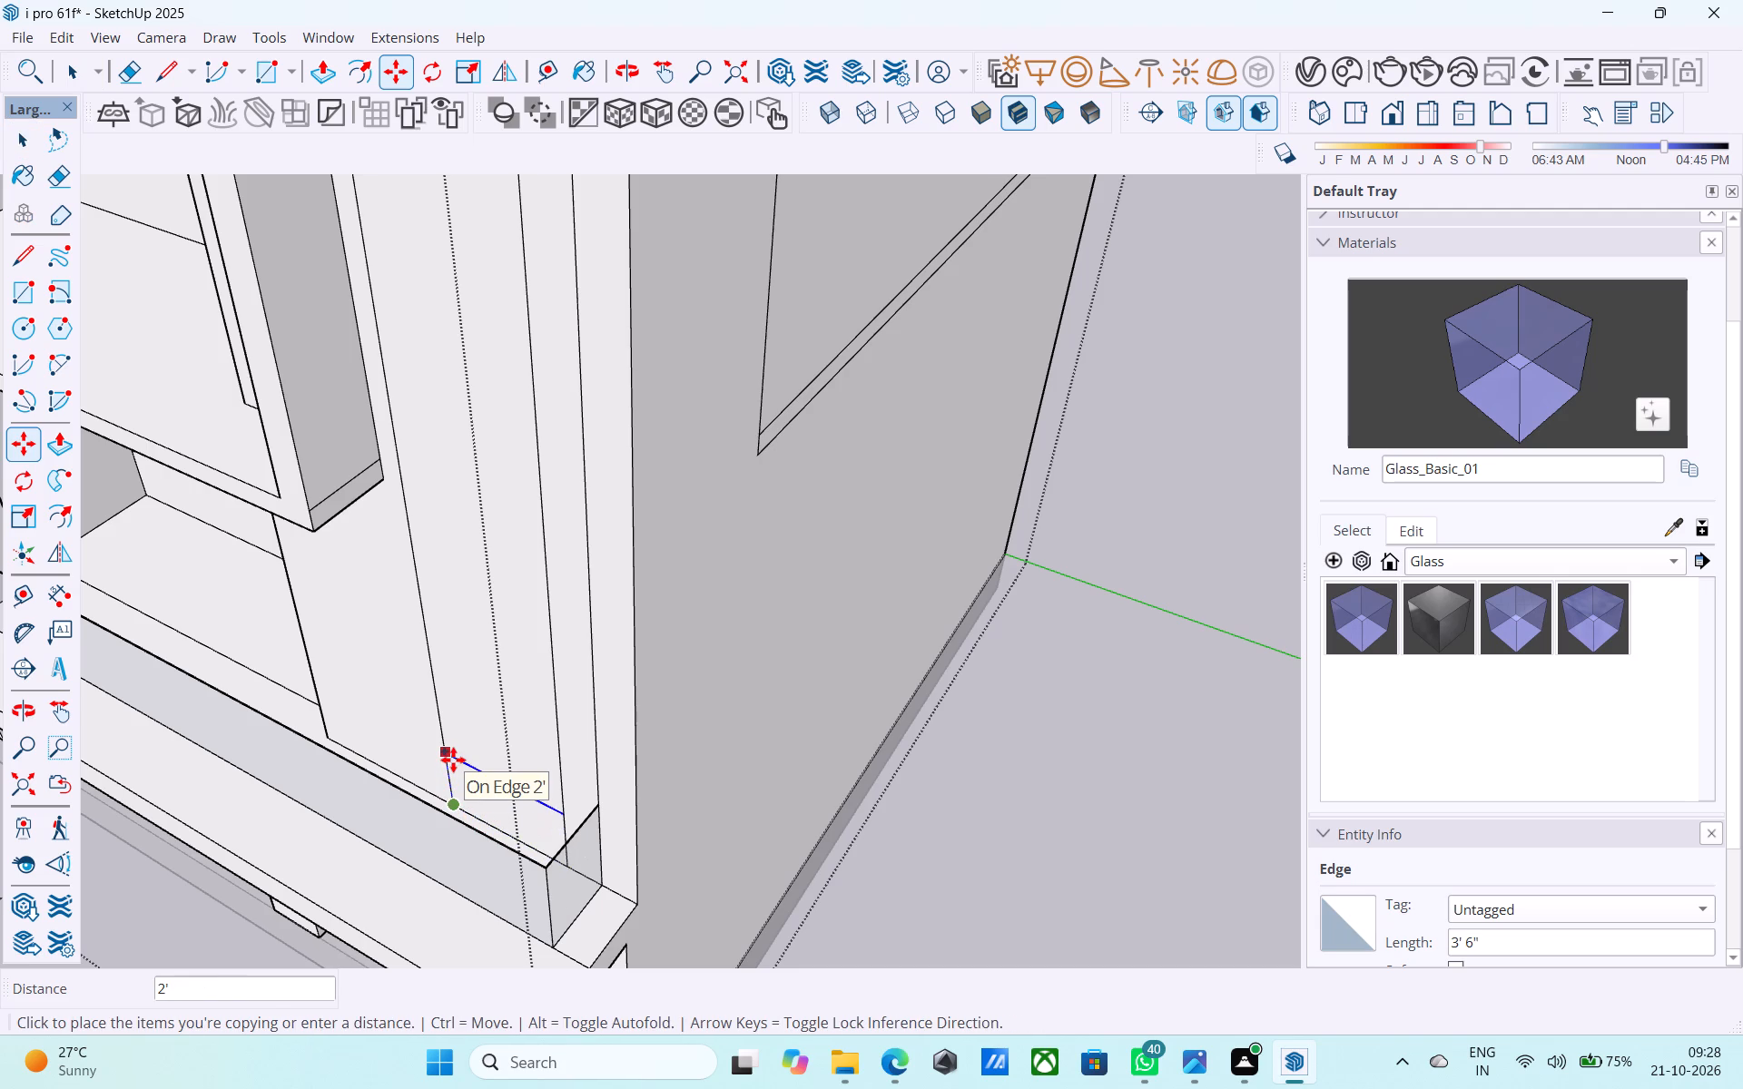
left_click(453, 760)
Erase the two vertical line stubs below the copied line at the base of the tall tower's front wall.
middle_click_drag(453, 760, 533, 636)
scroll(501, 647, "down", 8)
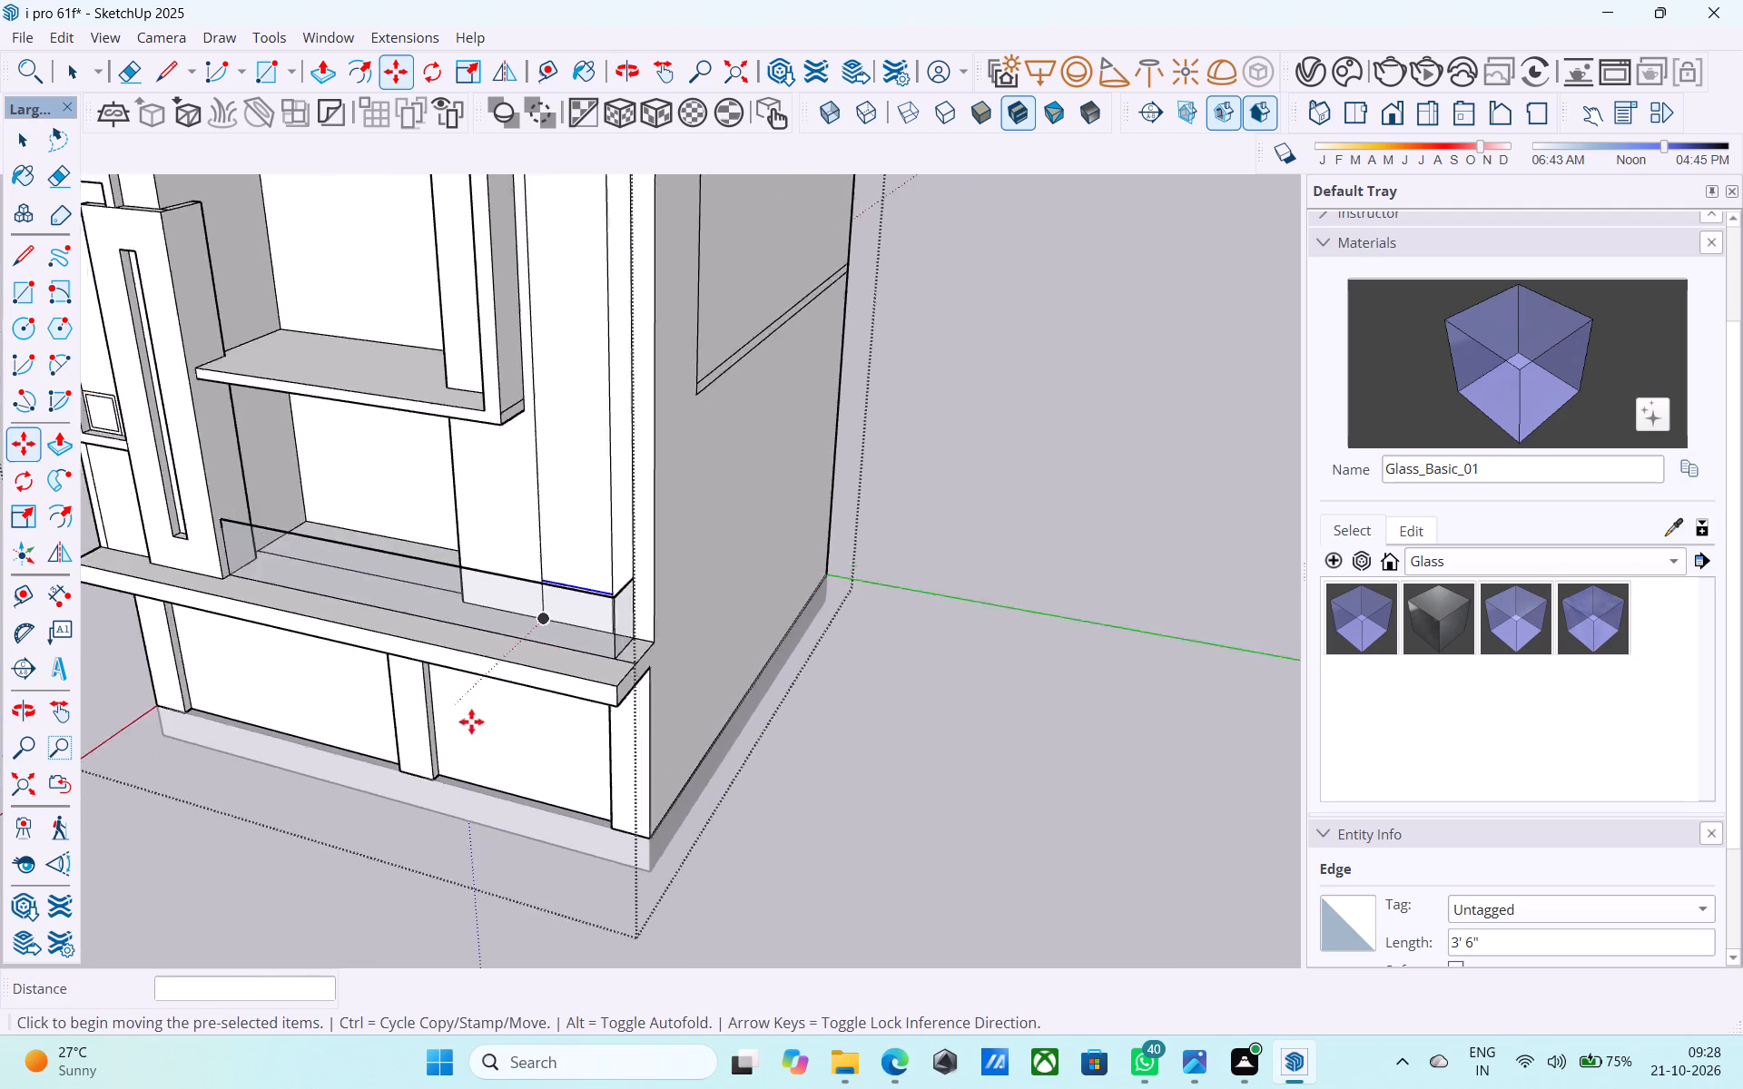
middle_click_drag(487, 709, 675, 623)
middle_click_drag(663, 558, 511, 772, "shift")
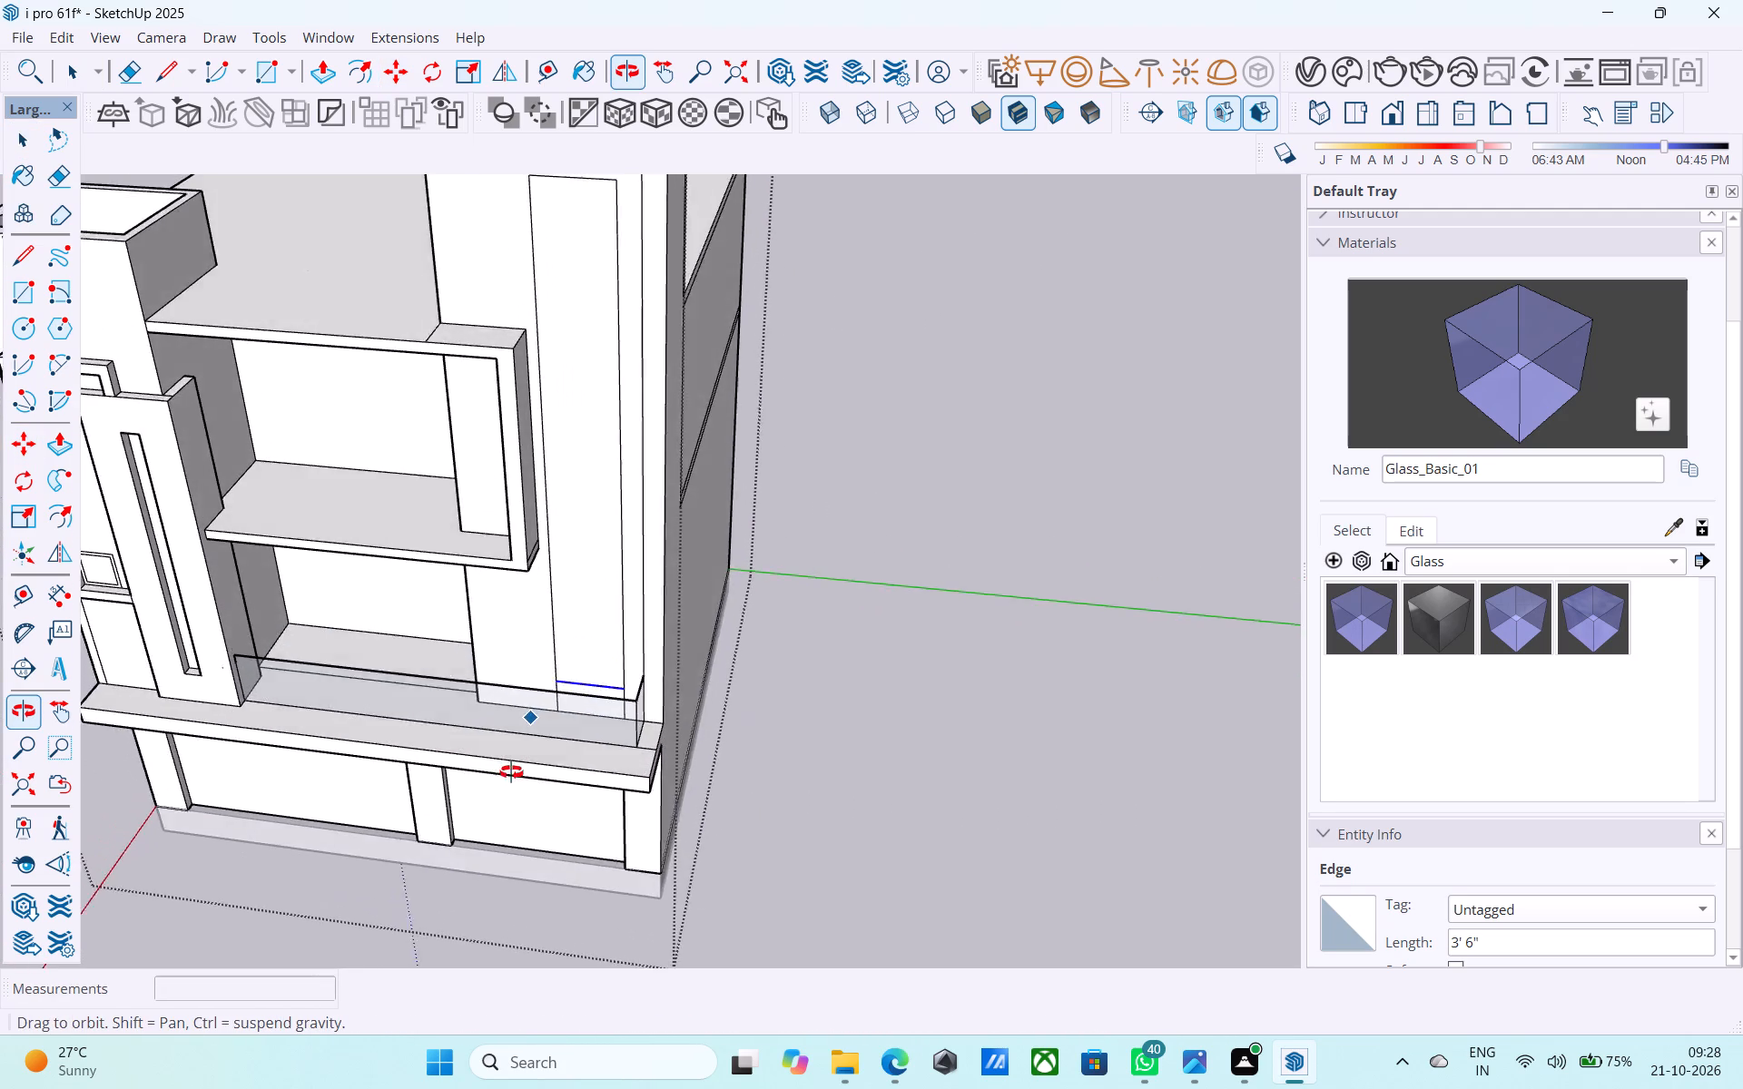
middle_click_drag(511, 772, 511, 809, "shift")
scroll(547, 707, "up", 3)
key("e")
scroll(547, 706, "up", 9)
left_click_drag(586, 726, 569, 726)
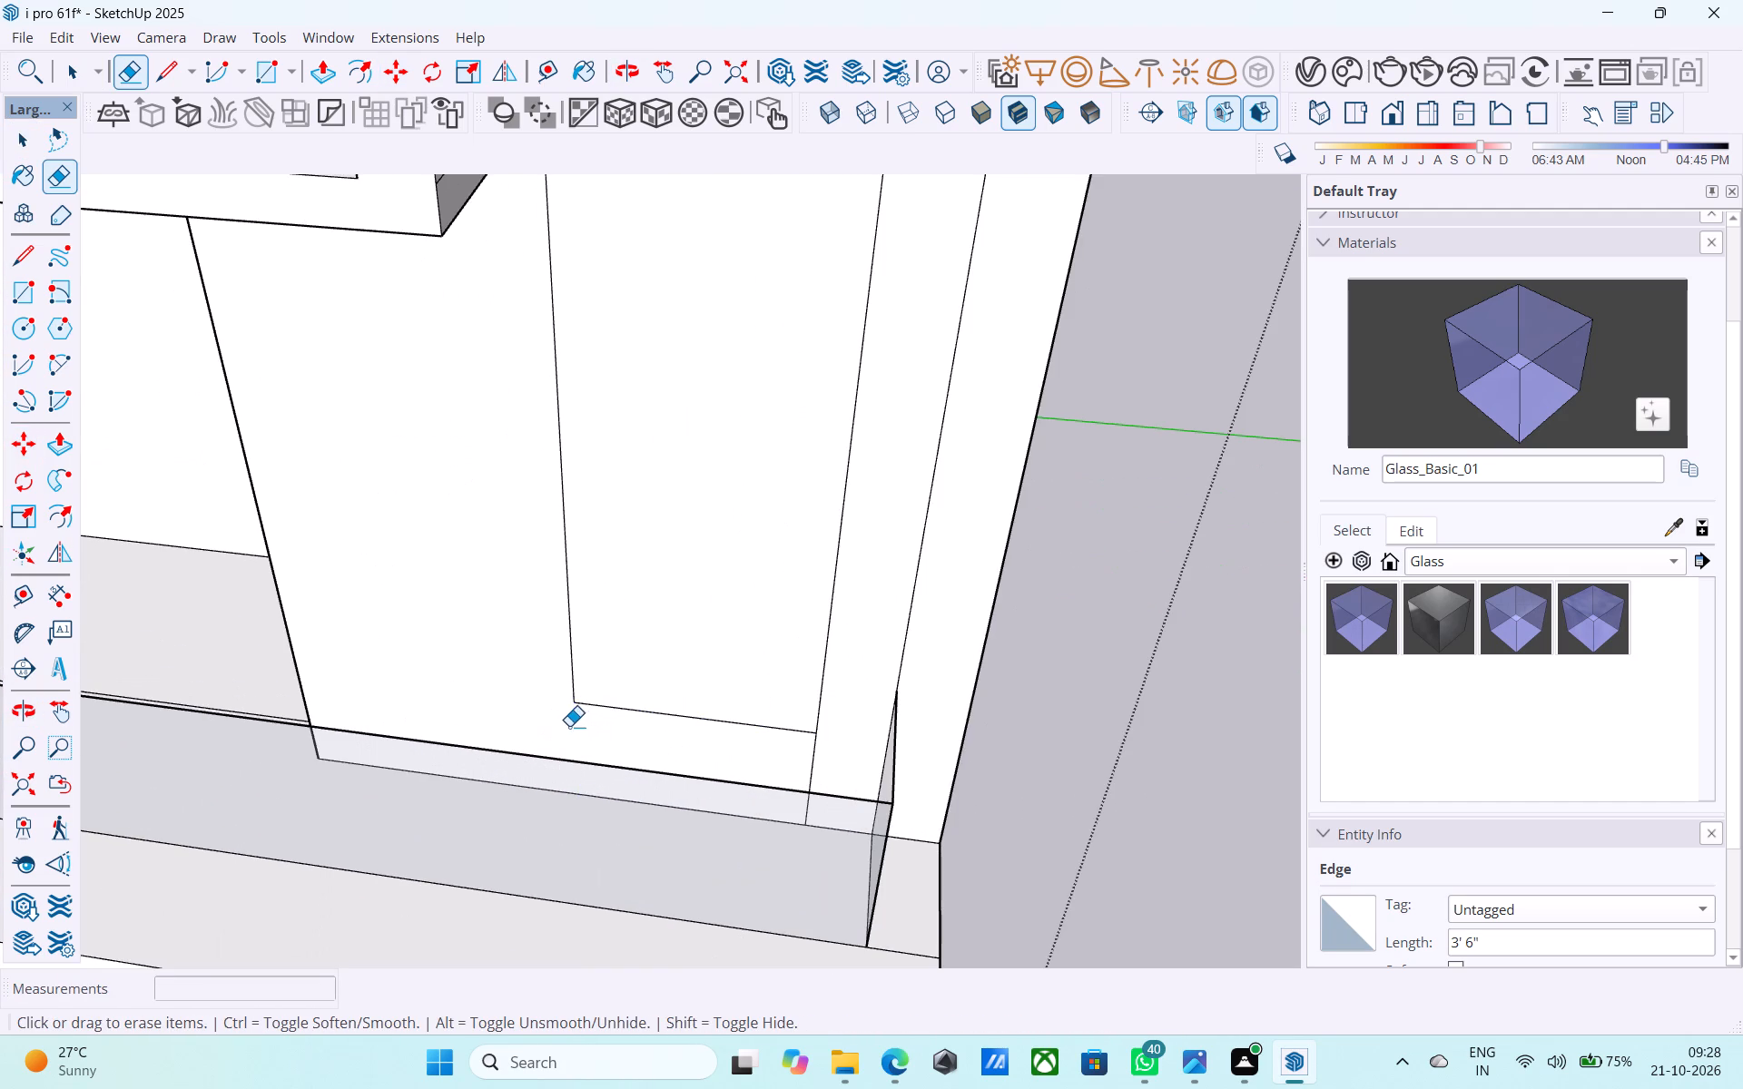
left_click_drag(569, 726, 570, 726)
scroll(497, 770, "down", 10)
middle_click_drag(487, 798, 524, 711)
scroll(470, 765, "down", 6)
middle_click_drag(617, 674, 777, 792)
scroll(727, 801, "up", 14)
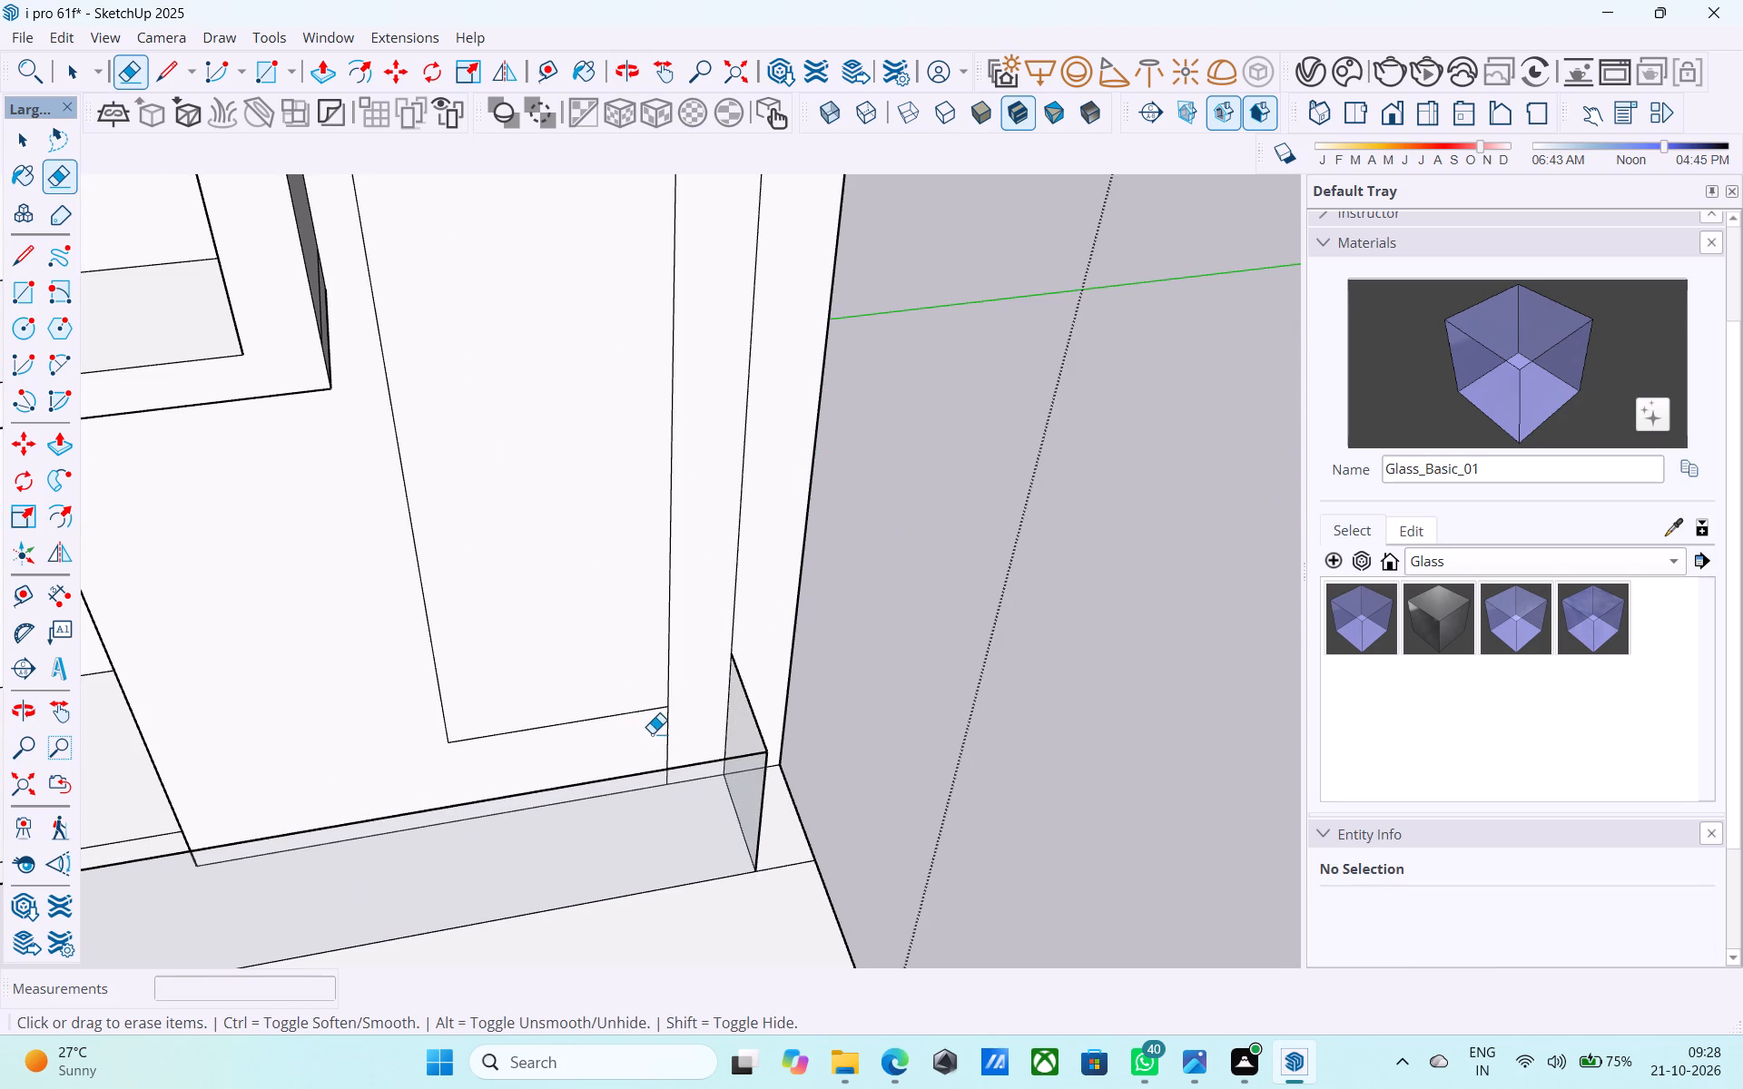
left_click(662, 733)
scroll(666, 729, "down", 1)
key("space")
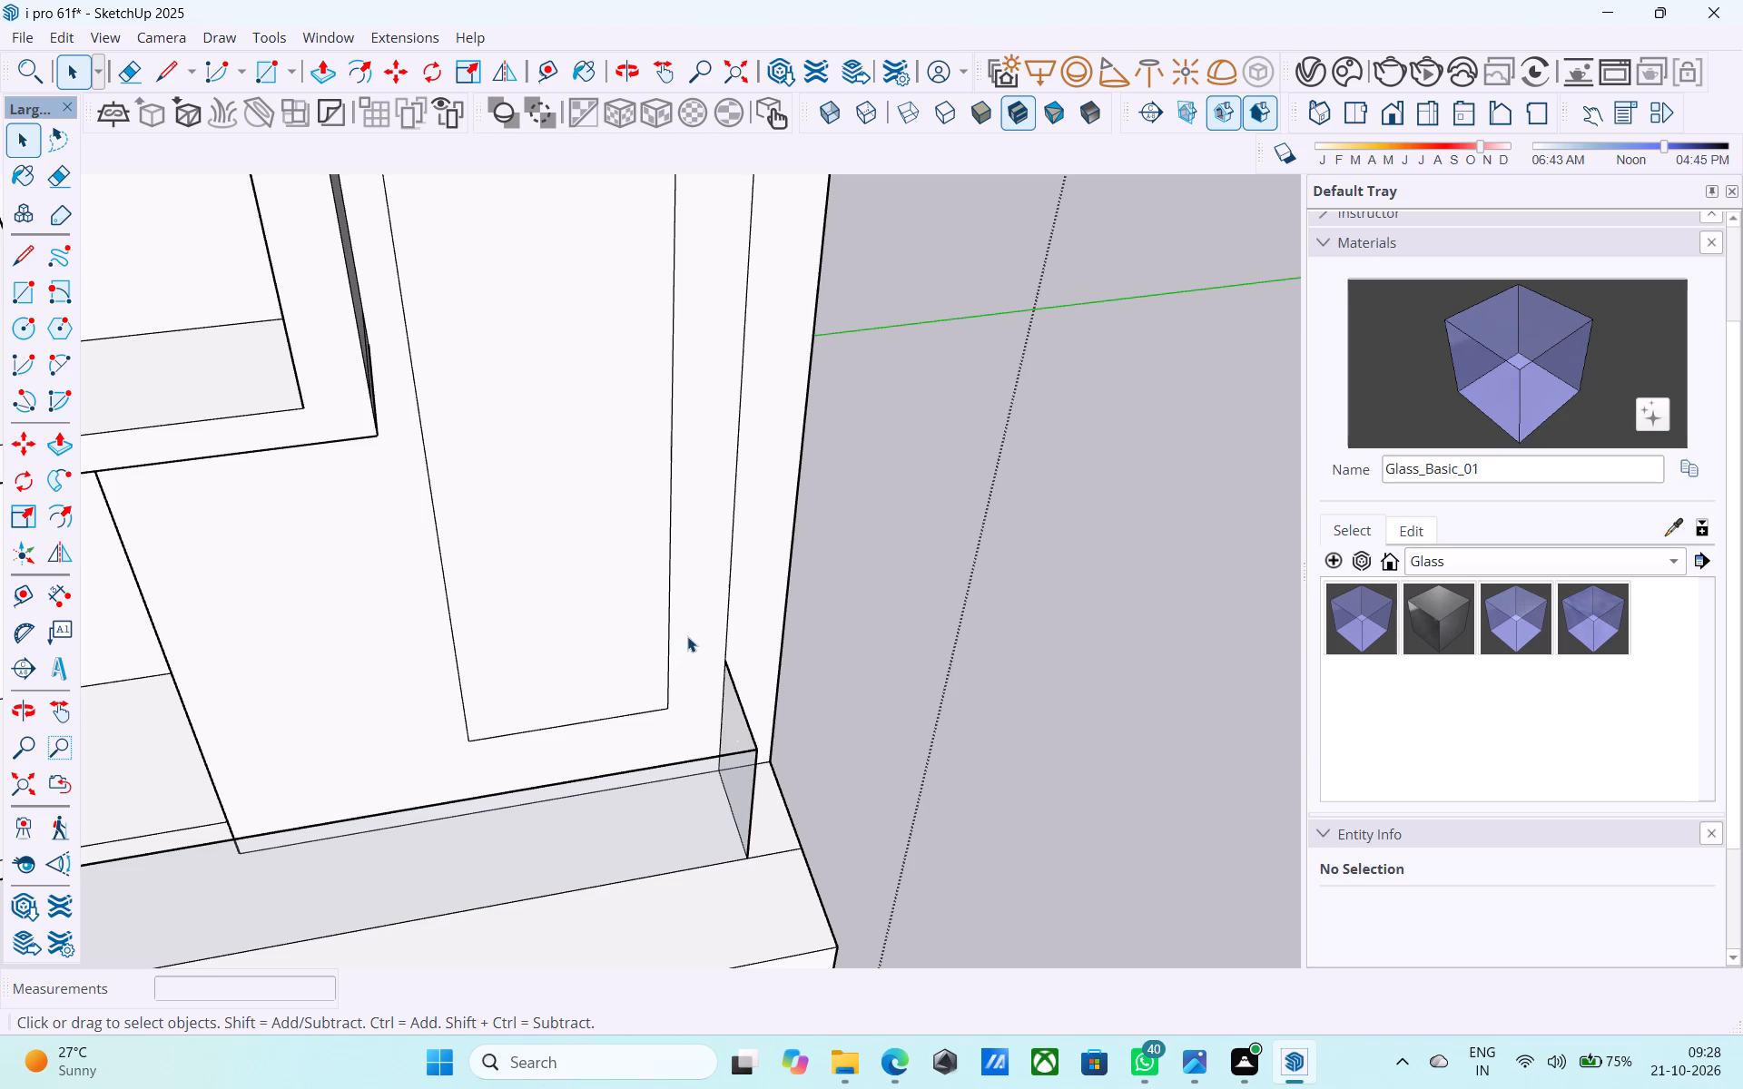
Examine the outlined panel on the tall tower and its relation to the C-shaped band from several angles.
scroll(687, 636, "down", 4)
scroll(715, 708, "down", 6)
scroll(753, 811, "down", 3)
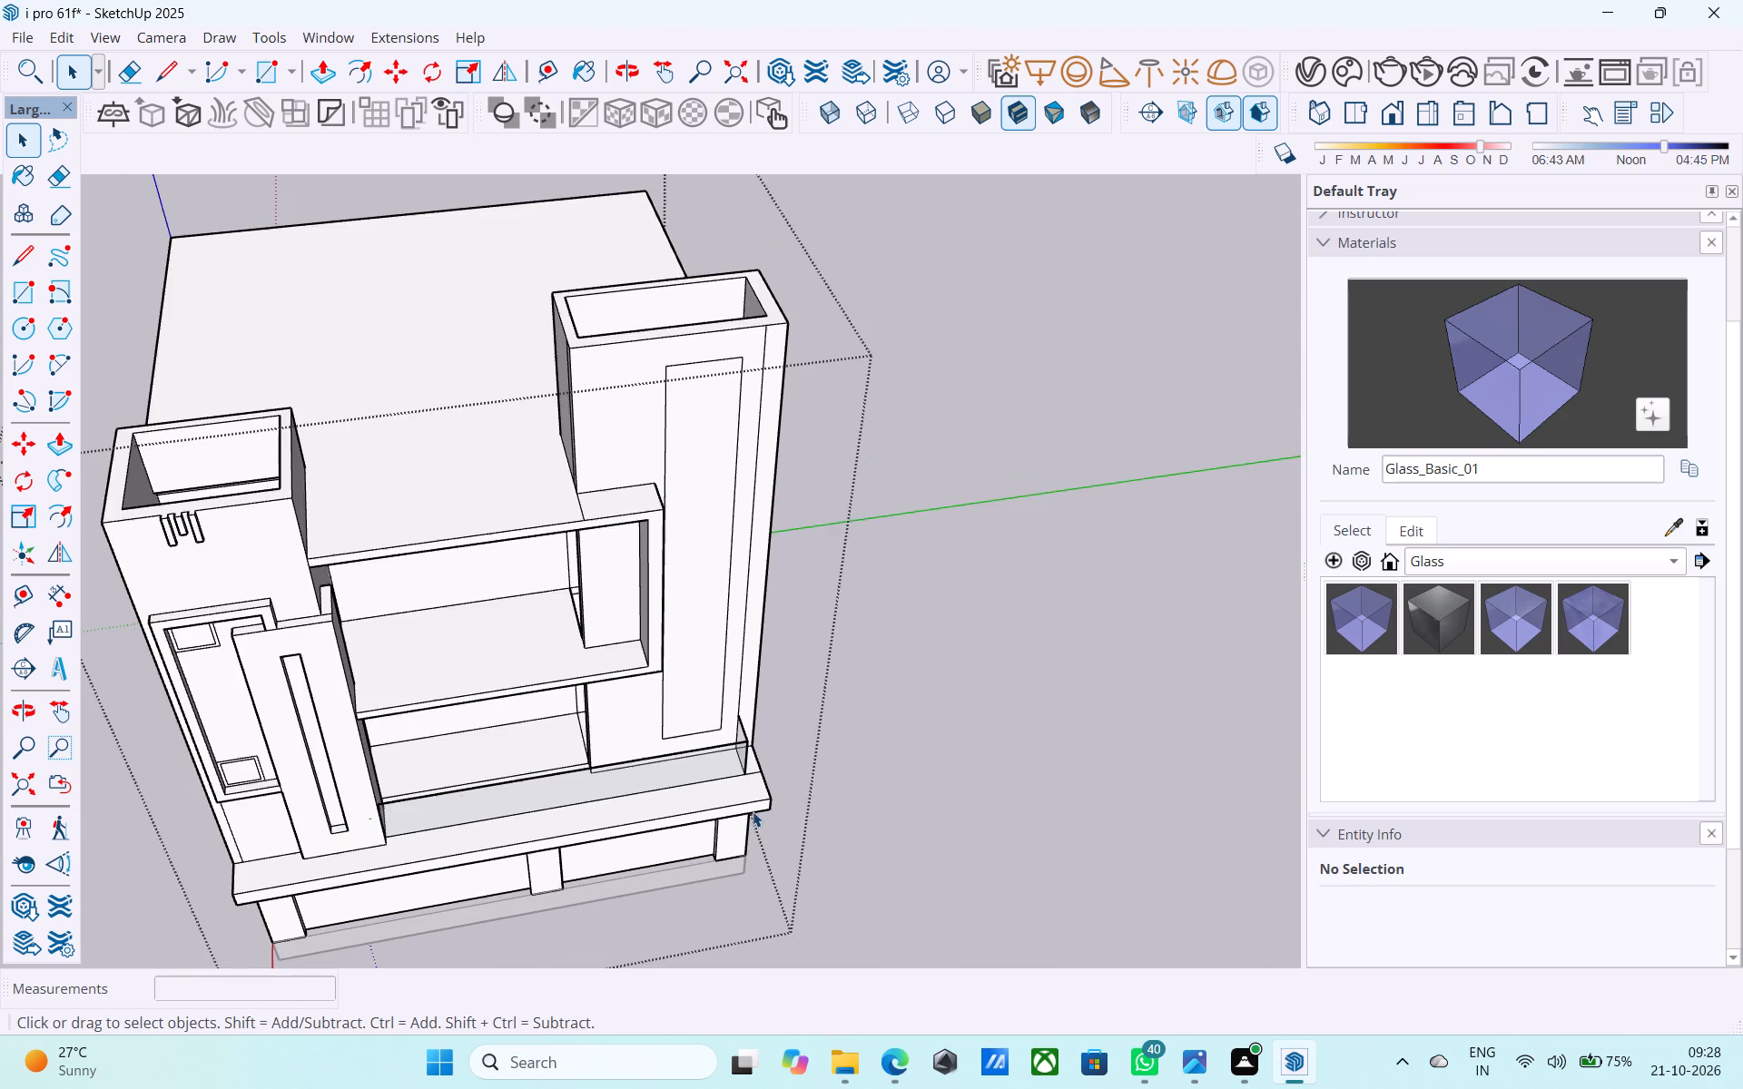
middle_click_drag(753, 810, 699, 751)
scroll(684, 634, "down", 5)
middle_click_drag(714, 885, 752, 683)
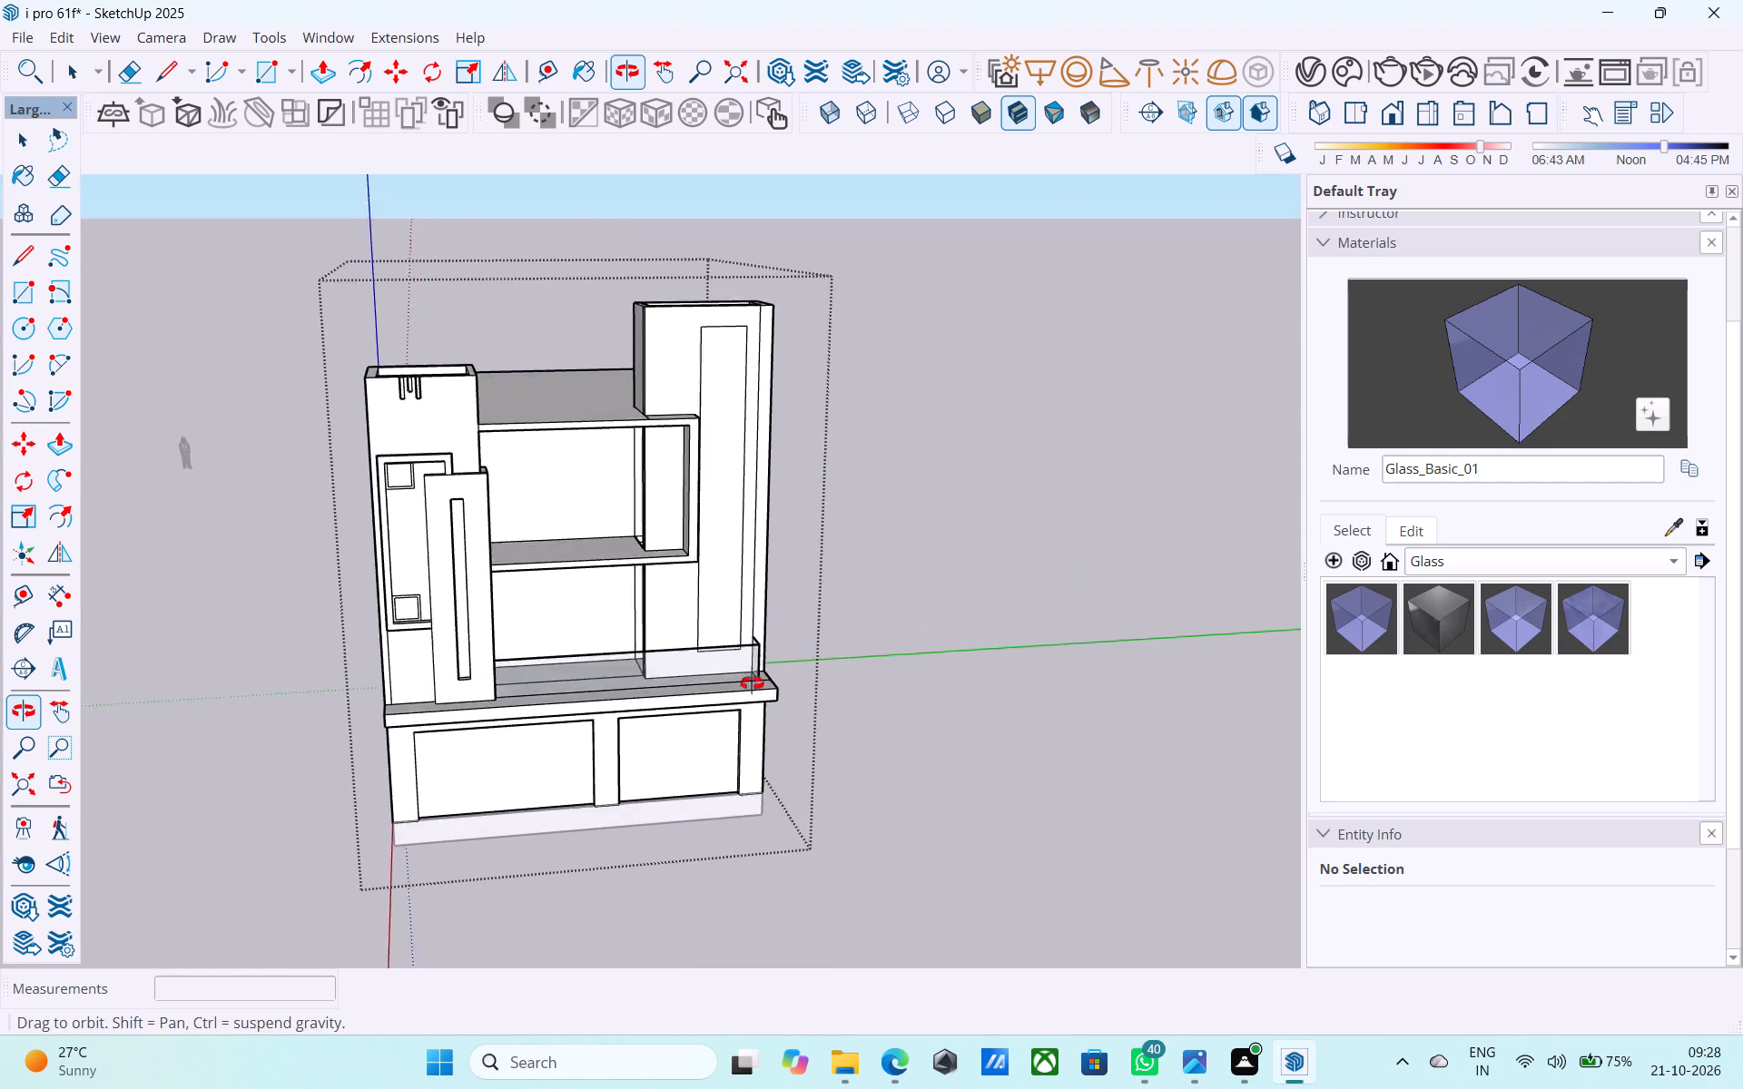
middle_click_drag(752, 683, 750, 656)
scroll(696, 687, "down", 5)
middle_click_drag(648, 829, 621, 780)
scroll(664, 408, "up", 5)
middle_click_drag(627, 407, 541, 372)
scroll(652, 559, "up", 5)
middle_click_drag(652, 559, 575, 540)
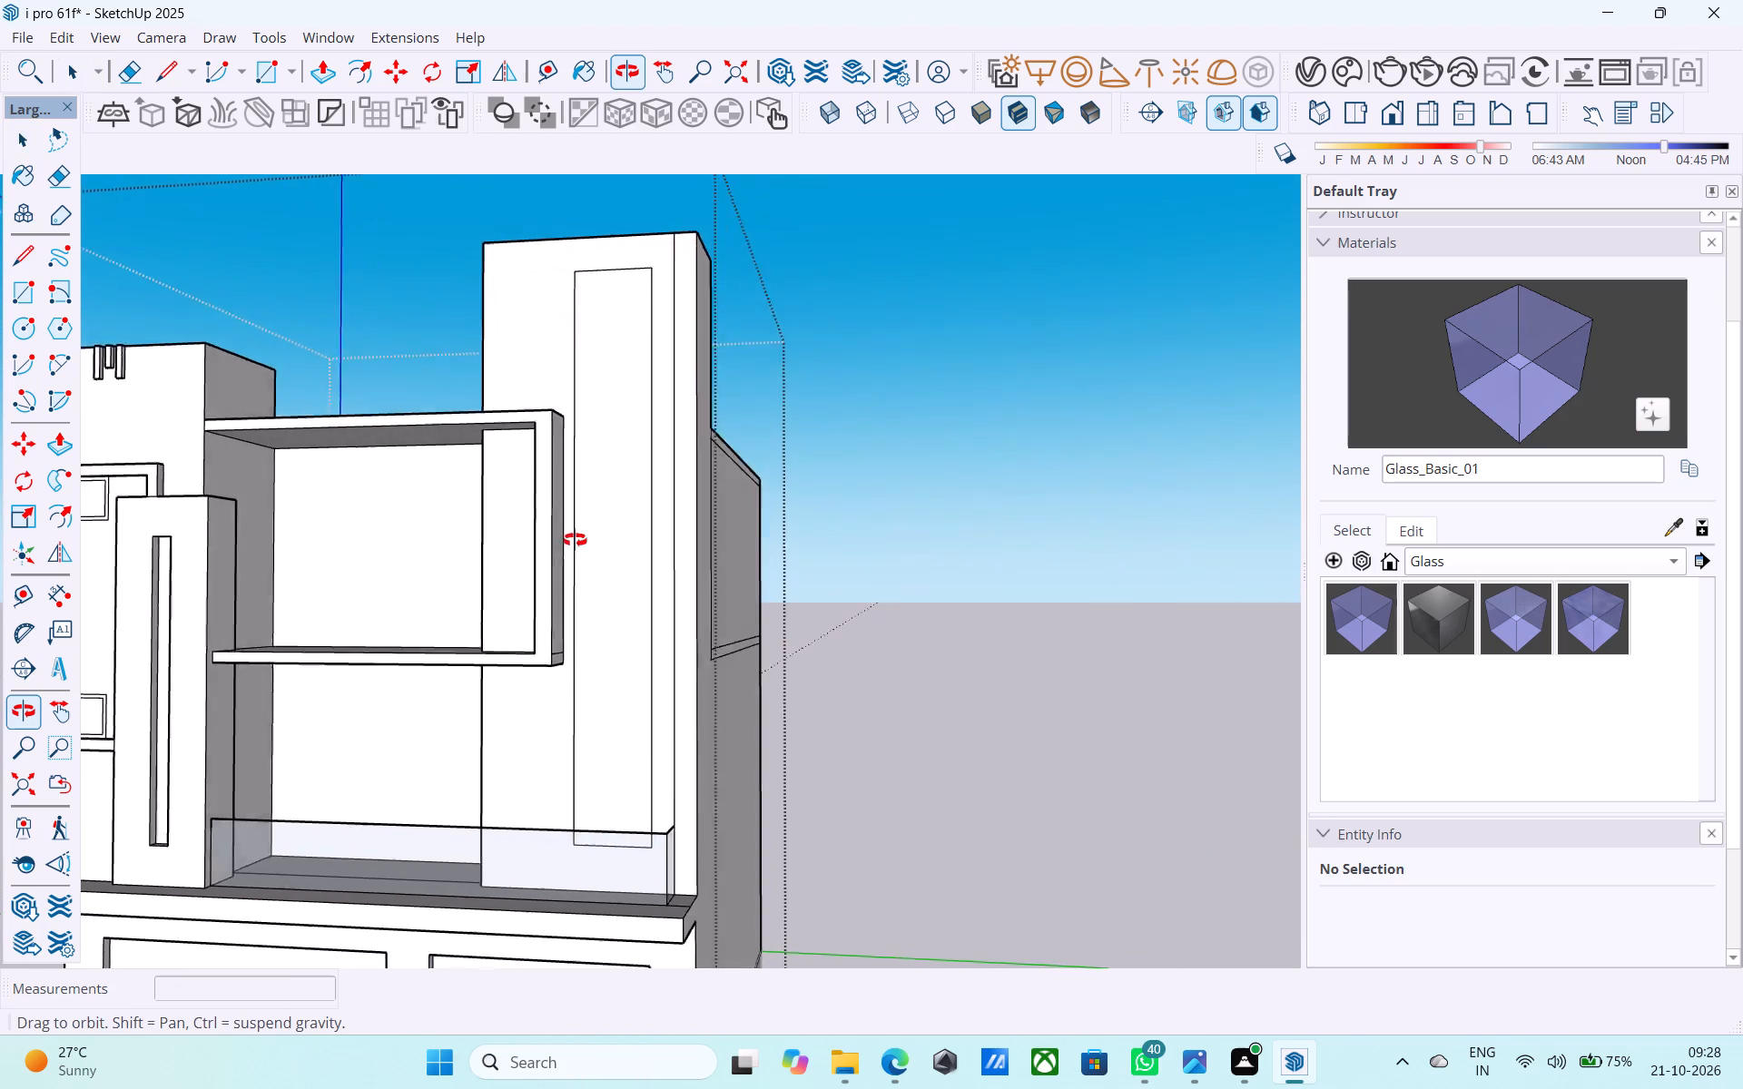
middle_click_drag(575, 540, 497, 553)
Erase the short leftover edge near the bottom of the C-shaped band's outer end face.
scroll(476, 557, "up", 6)
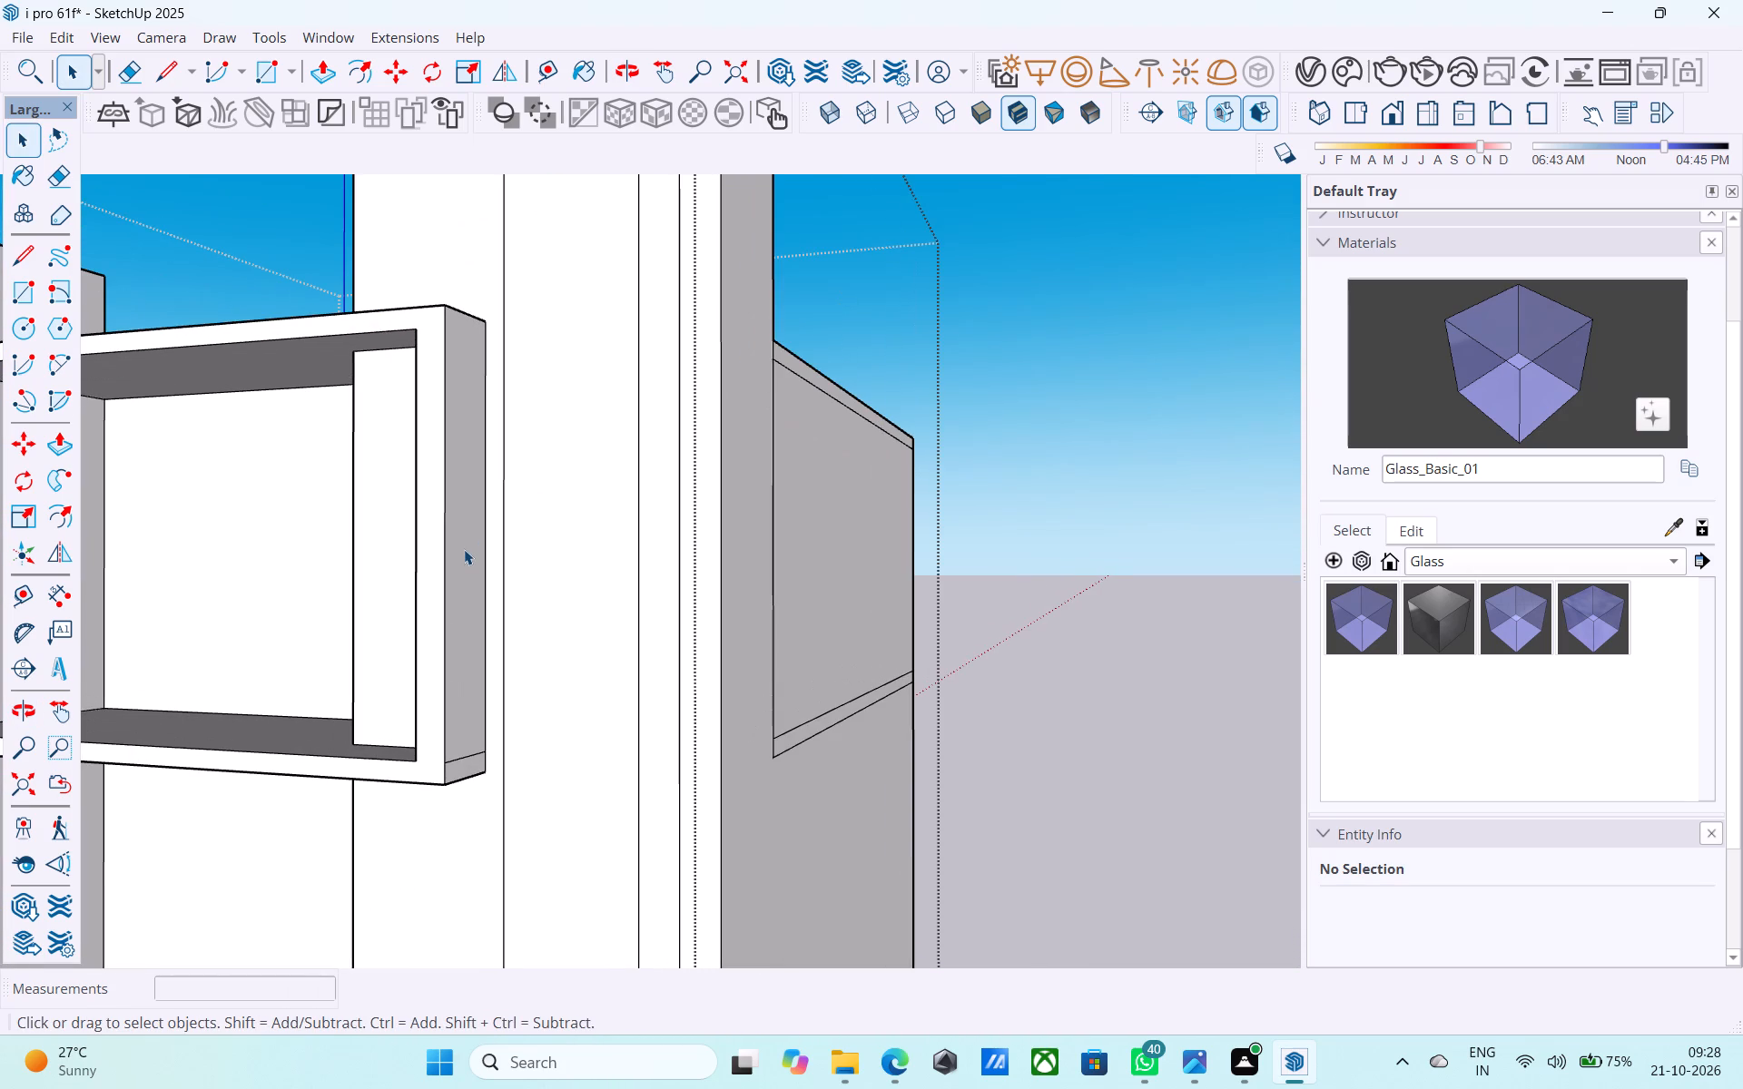
left_click(464, 549)
key("e")
scroll(486, 740, "up", 4)
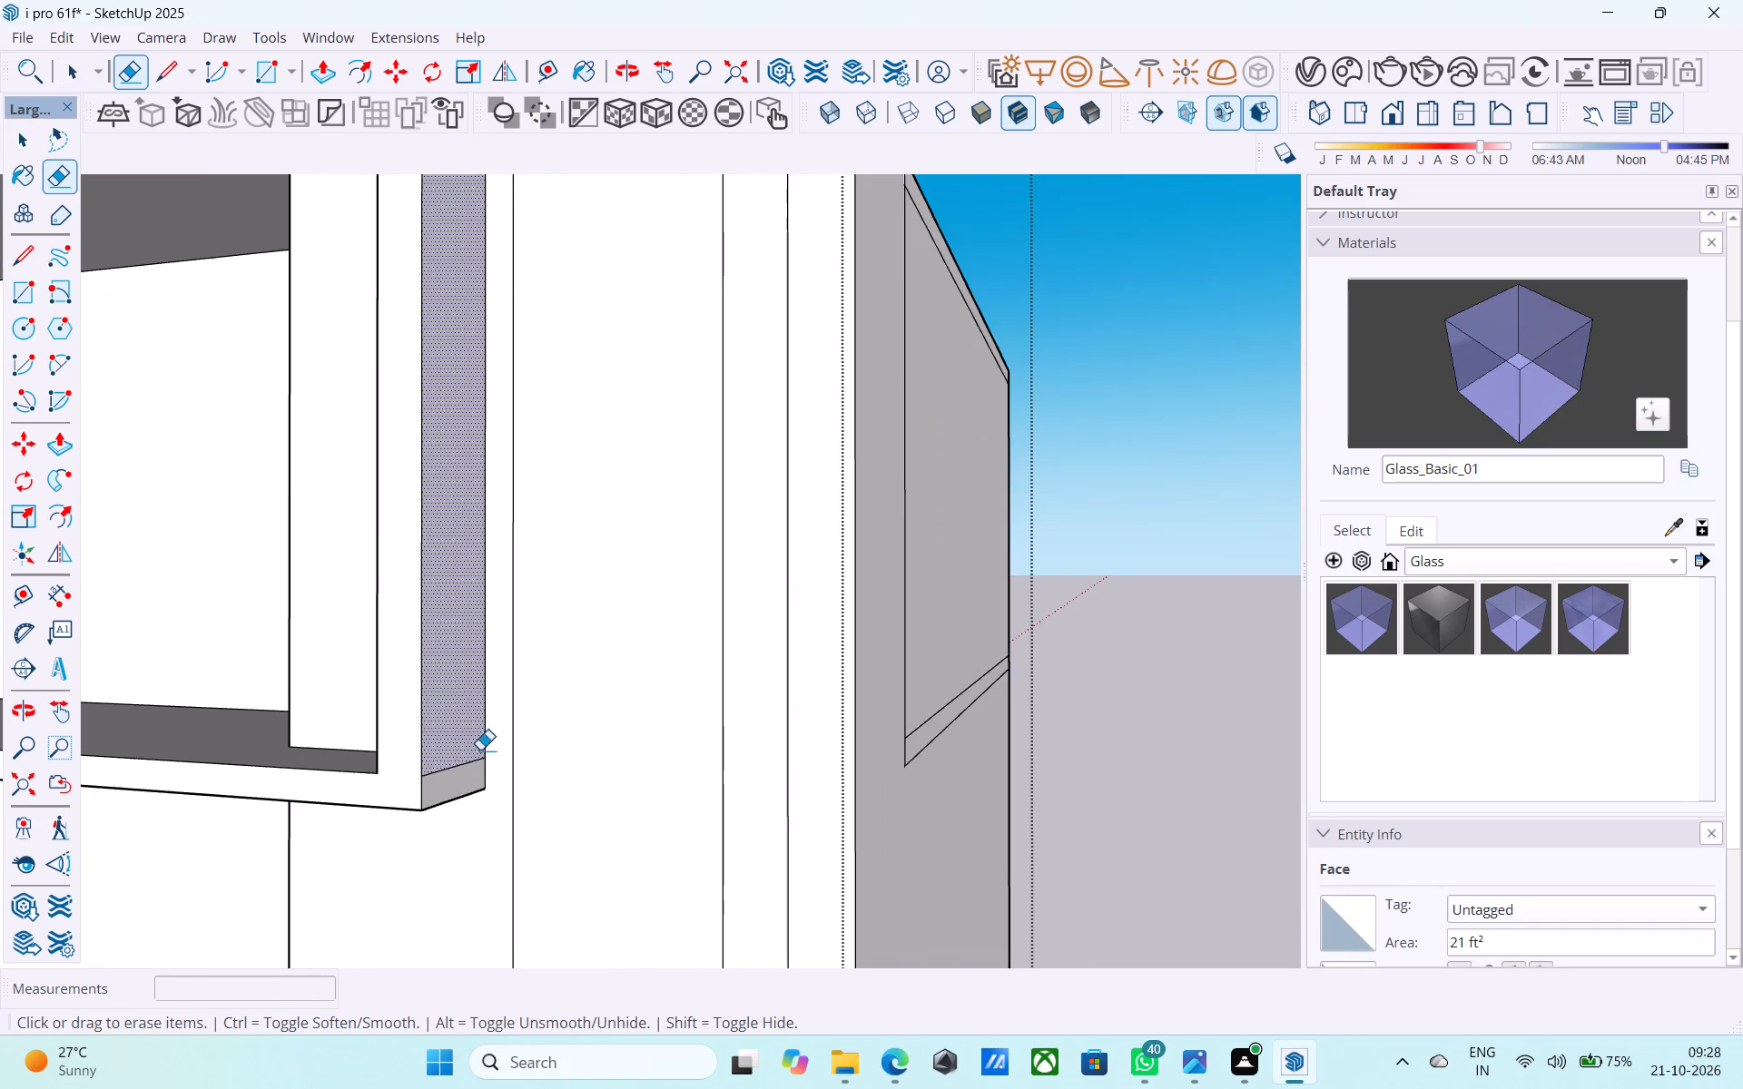
left_click(466, 765)
key("space")
Push/Pull the C-shaped band's outer end face 6" outward to line up with the panel's near vertical edge on the tall tower.
scroll(466, 766, "down", 4)
left_click(462, 721)
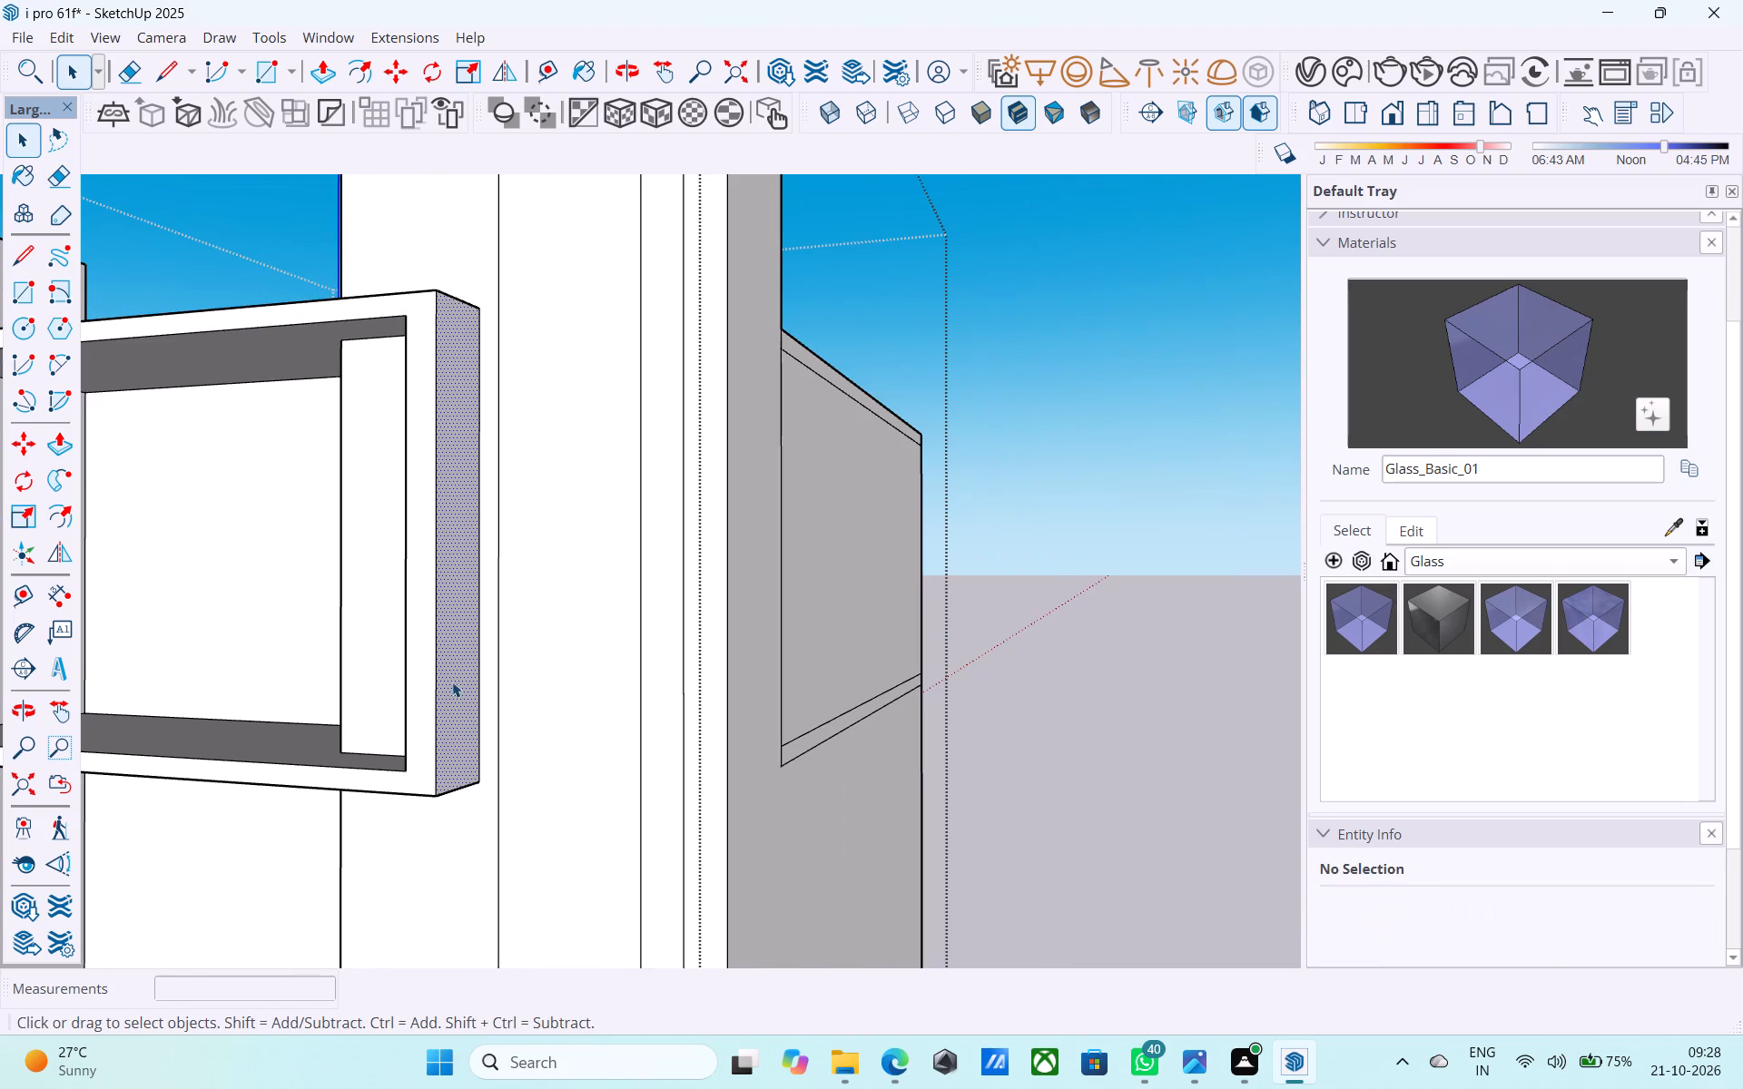
key("p")
left_click(448, 629)
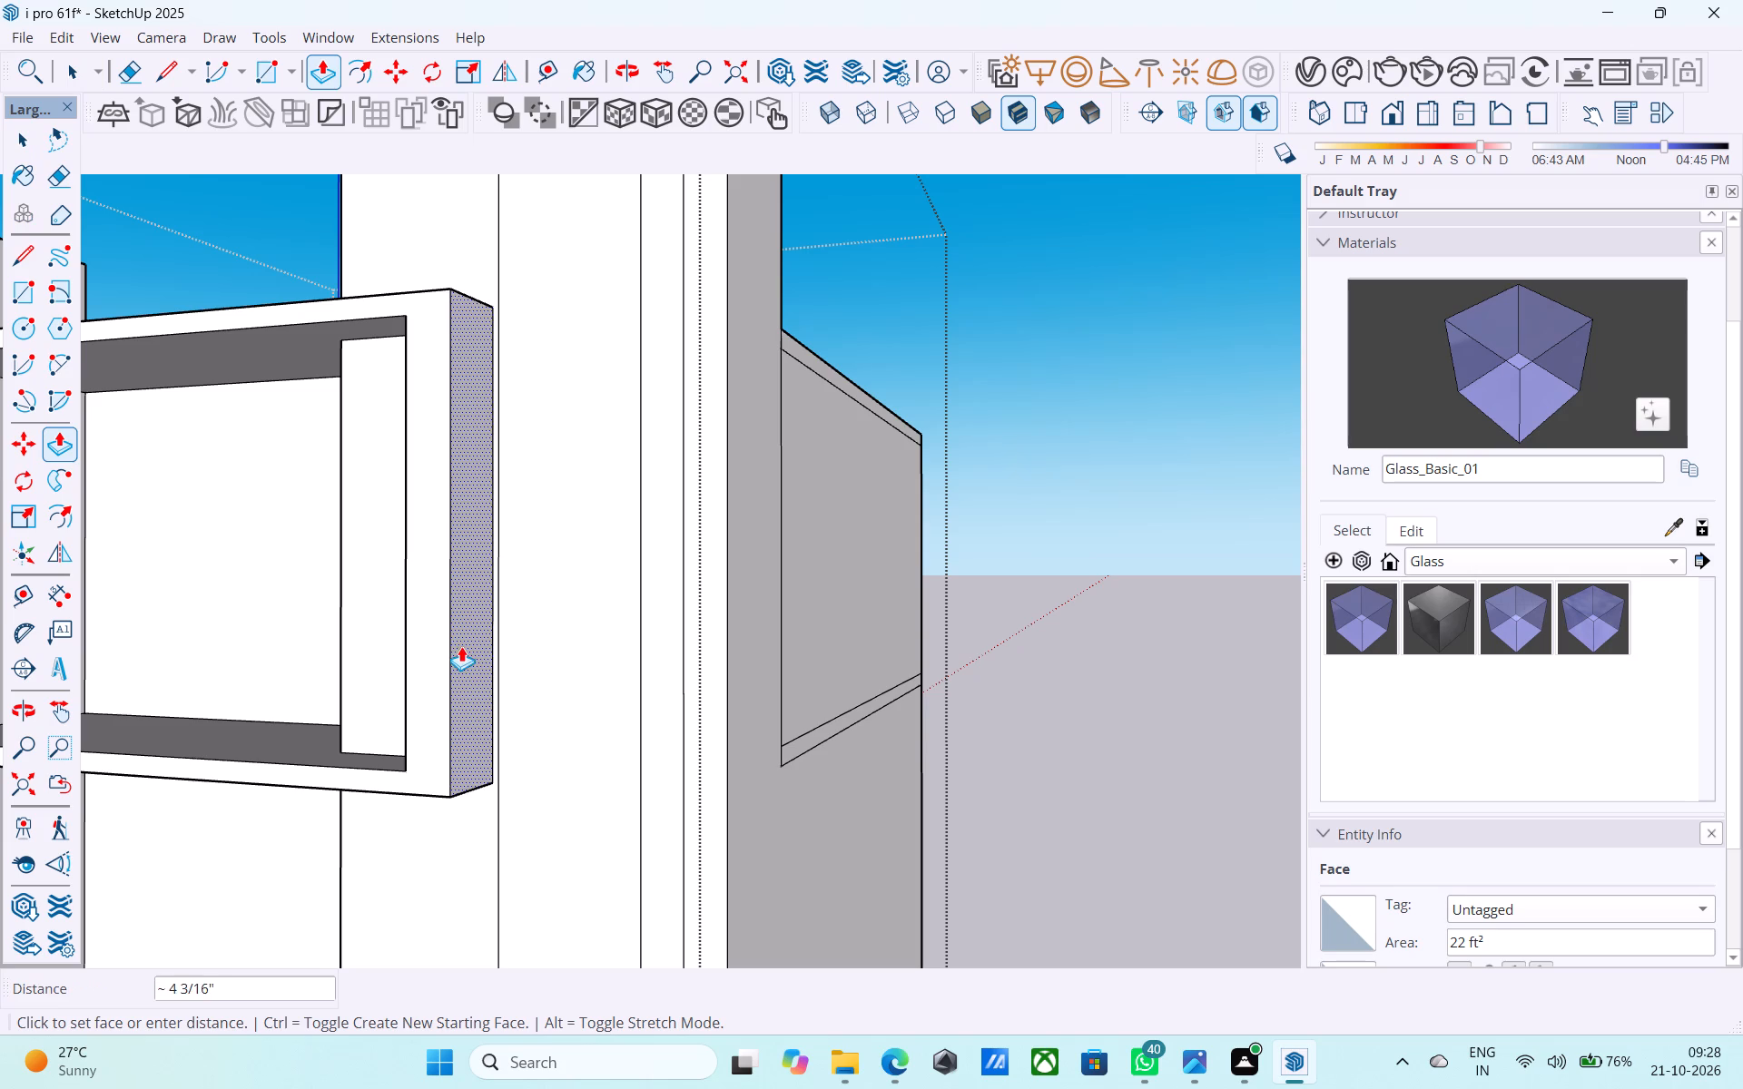
left_click(494, 851)
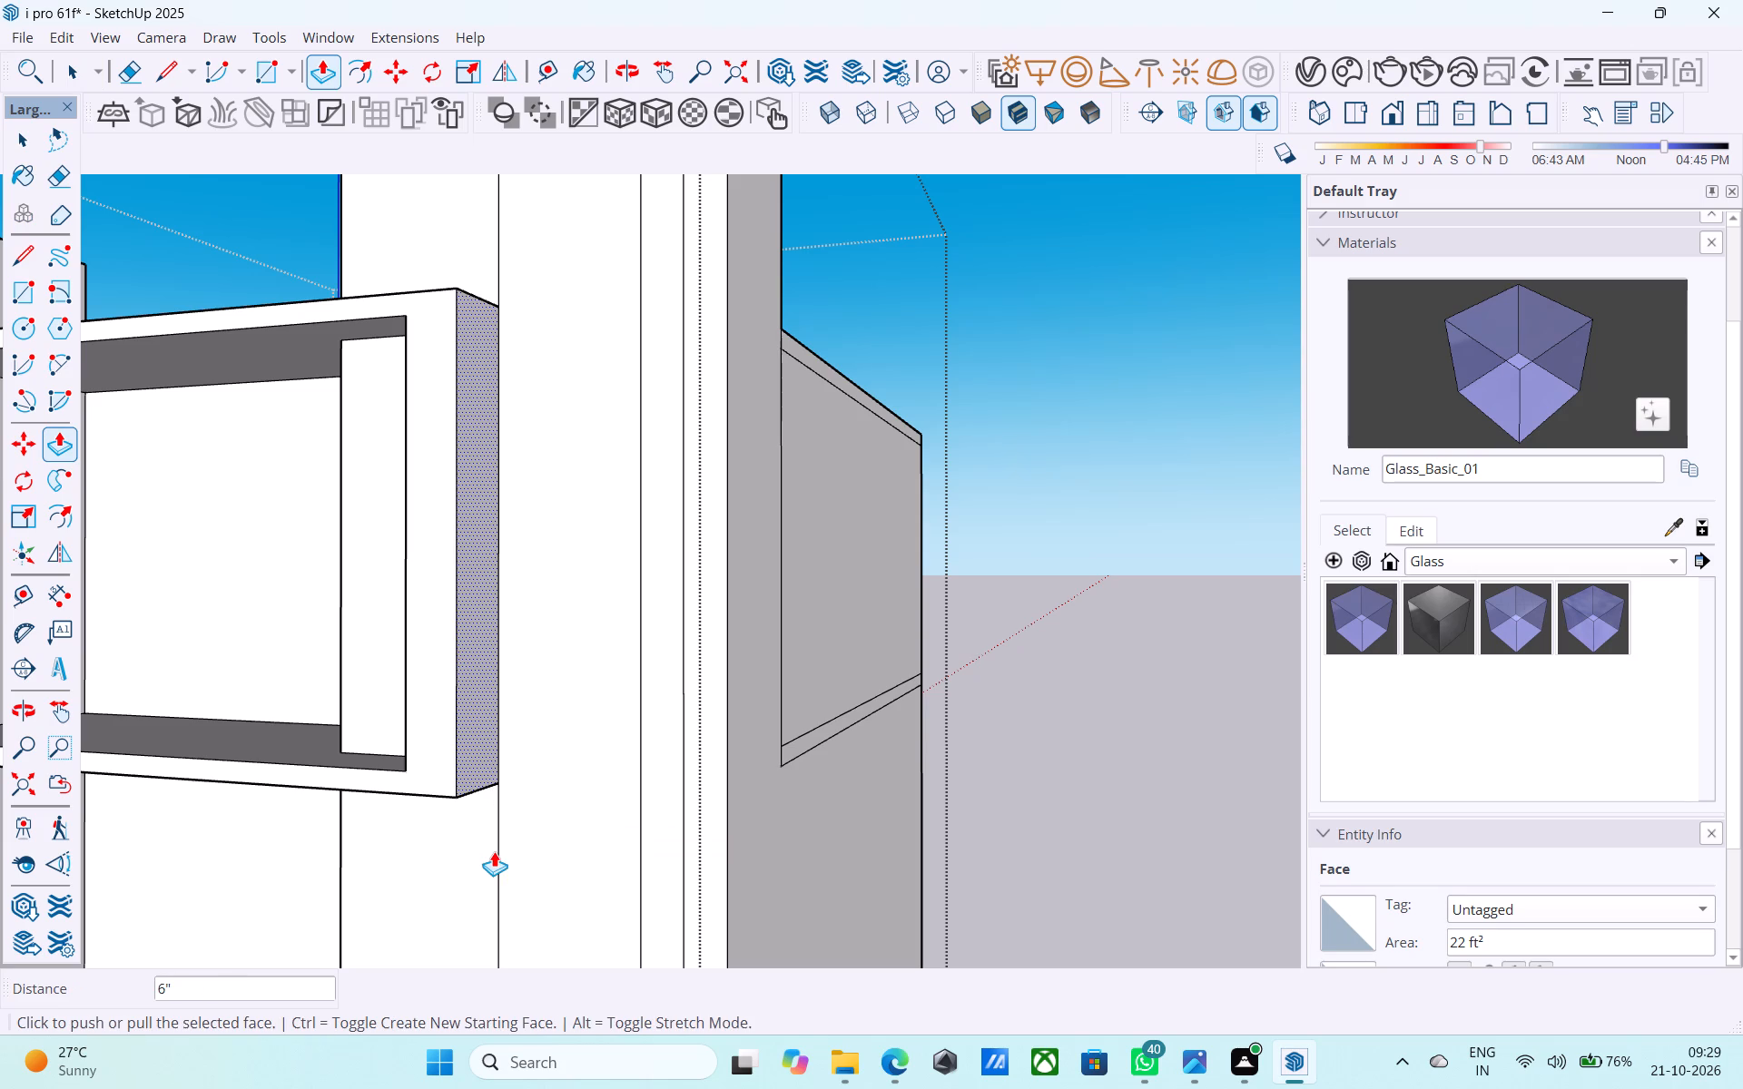
scroll(493, 849, "down", 7)
key("space")
Recess the tall panel face on the tall tower's front wall by 6".
middle_click_drag(490, 853, 530, 892)
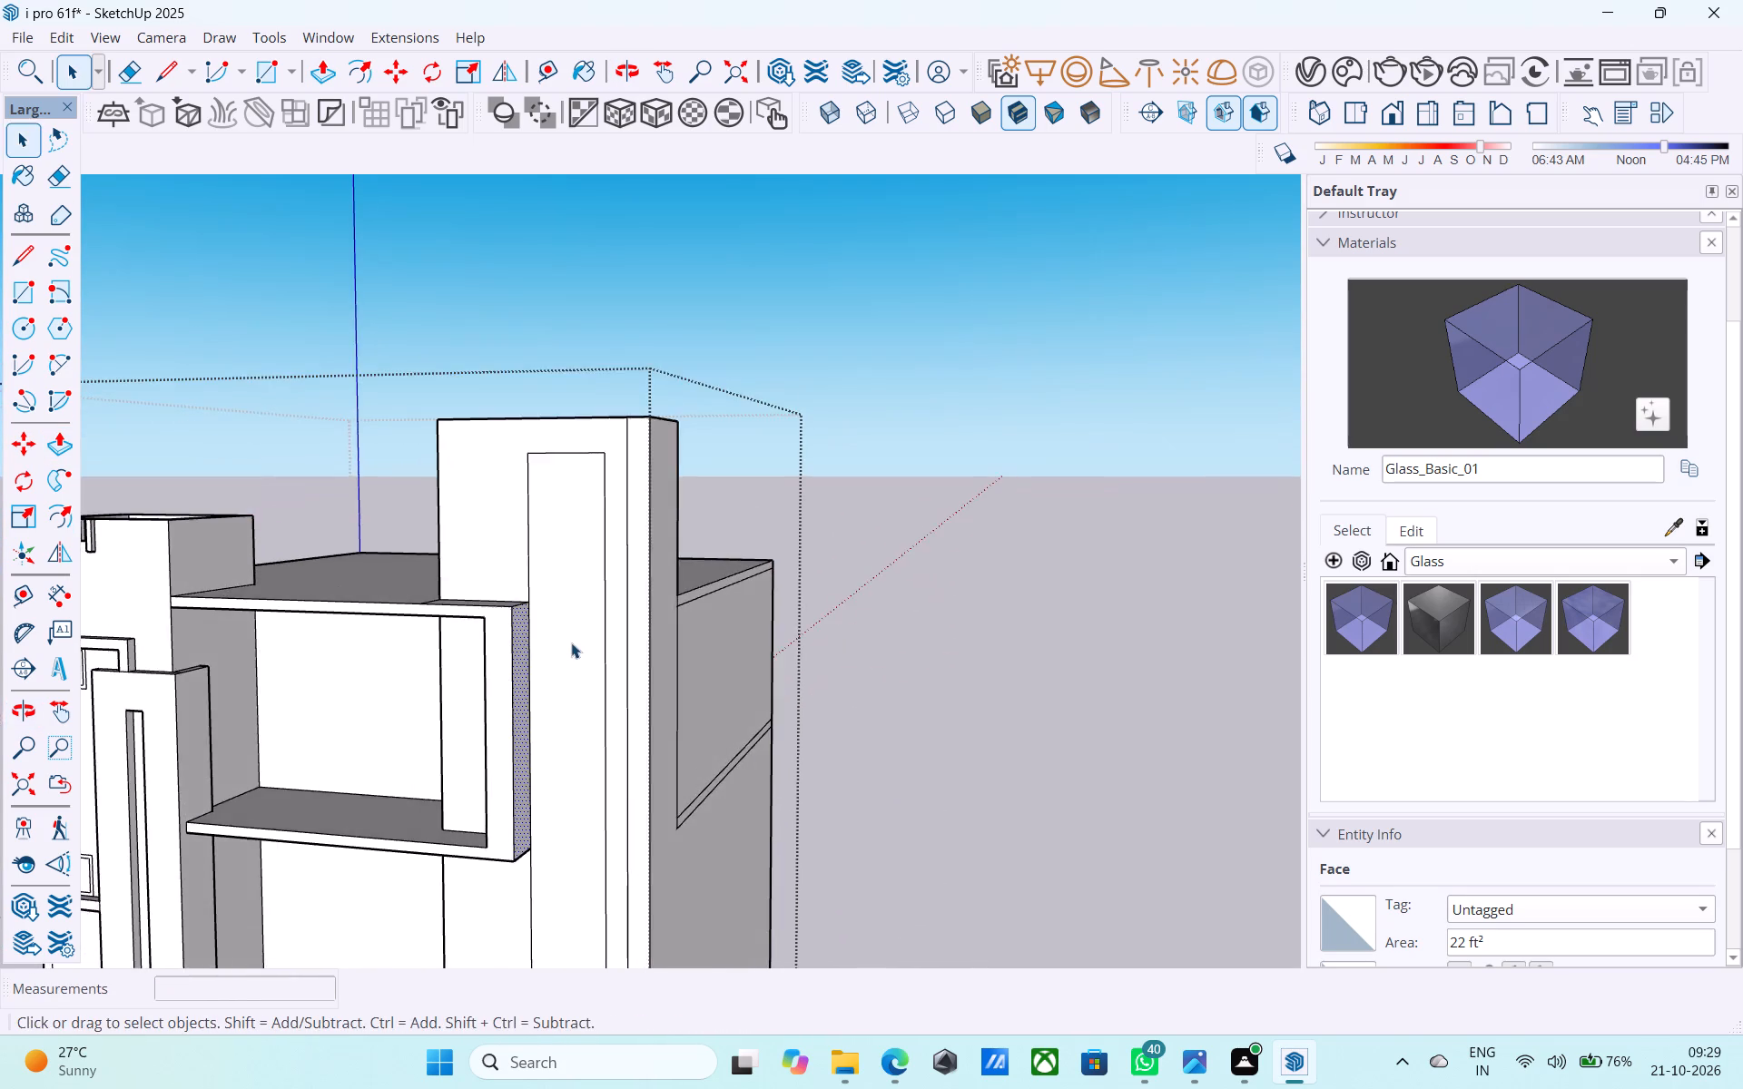
scroll(571, 643, "down", 4)
middle_click_drag(570, 643, 590, 662)
scroll(590, 662, "up", 5)
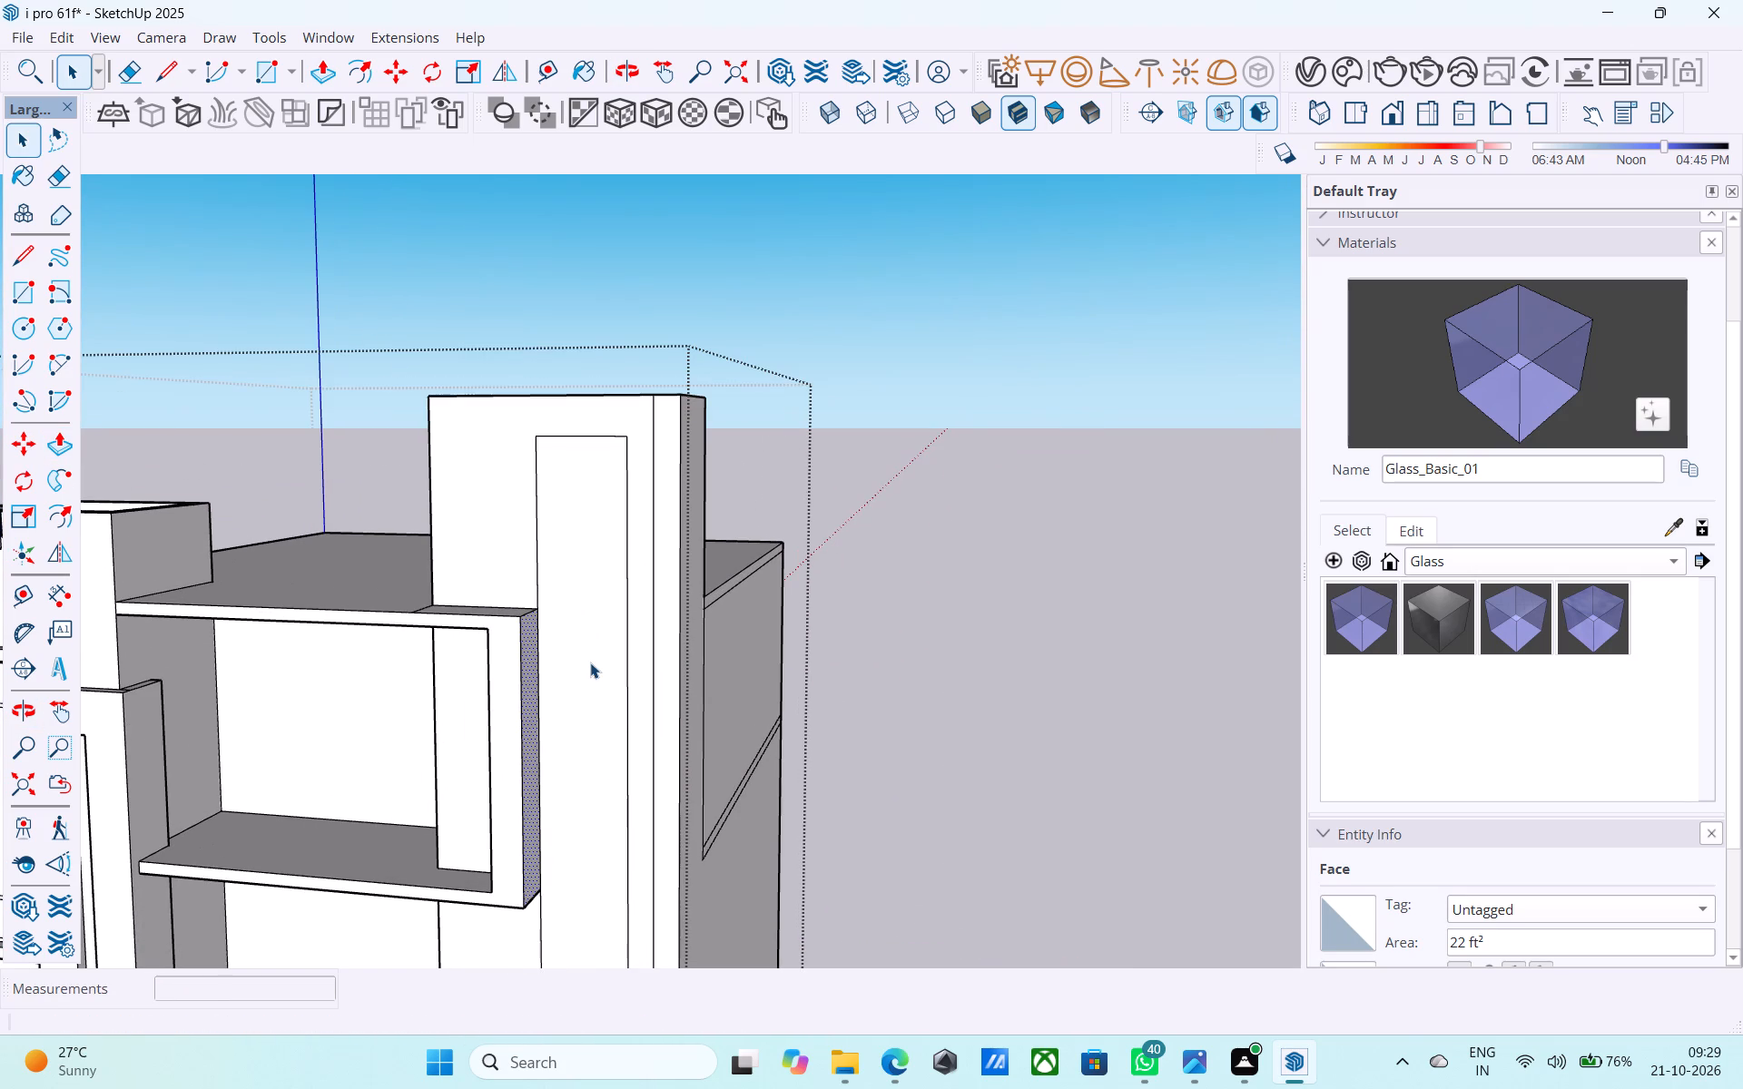
left_click(589, 659)
key("p")
left_click(589, 659)
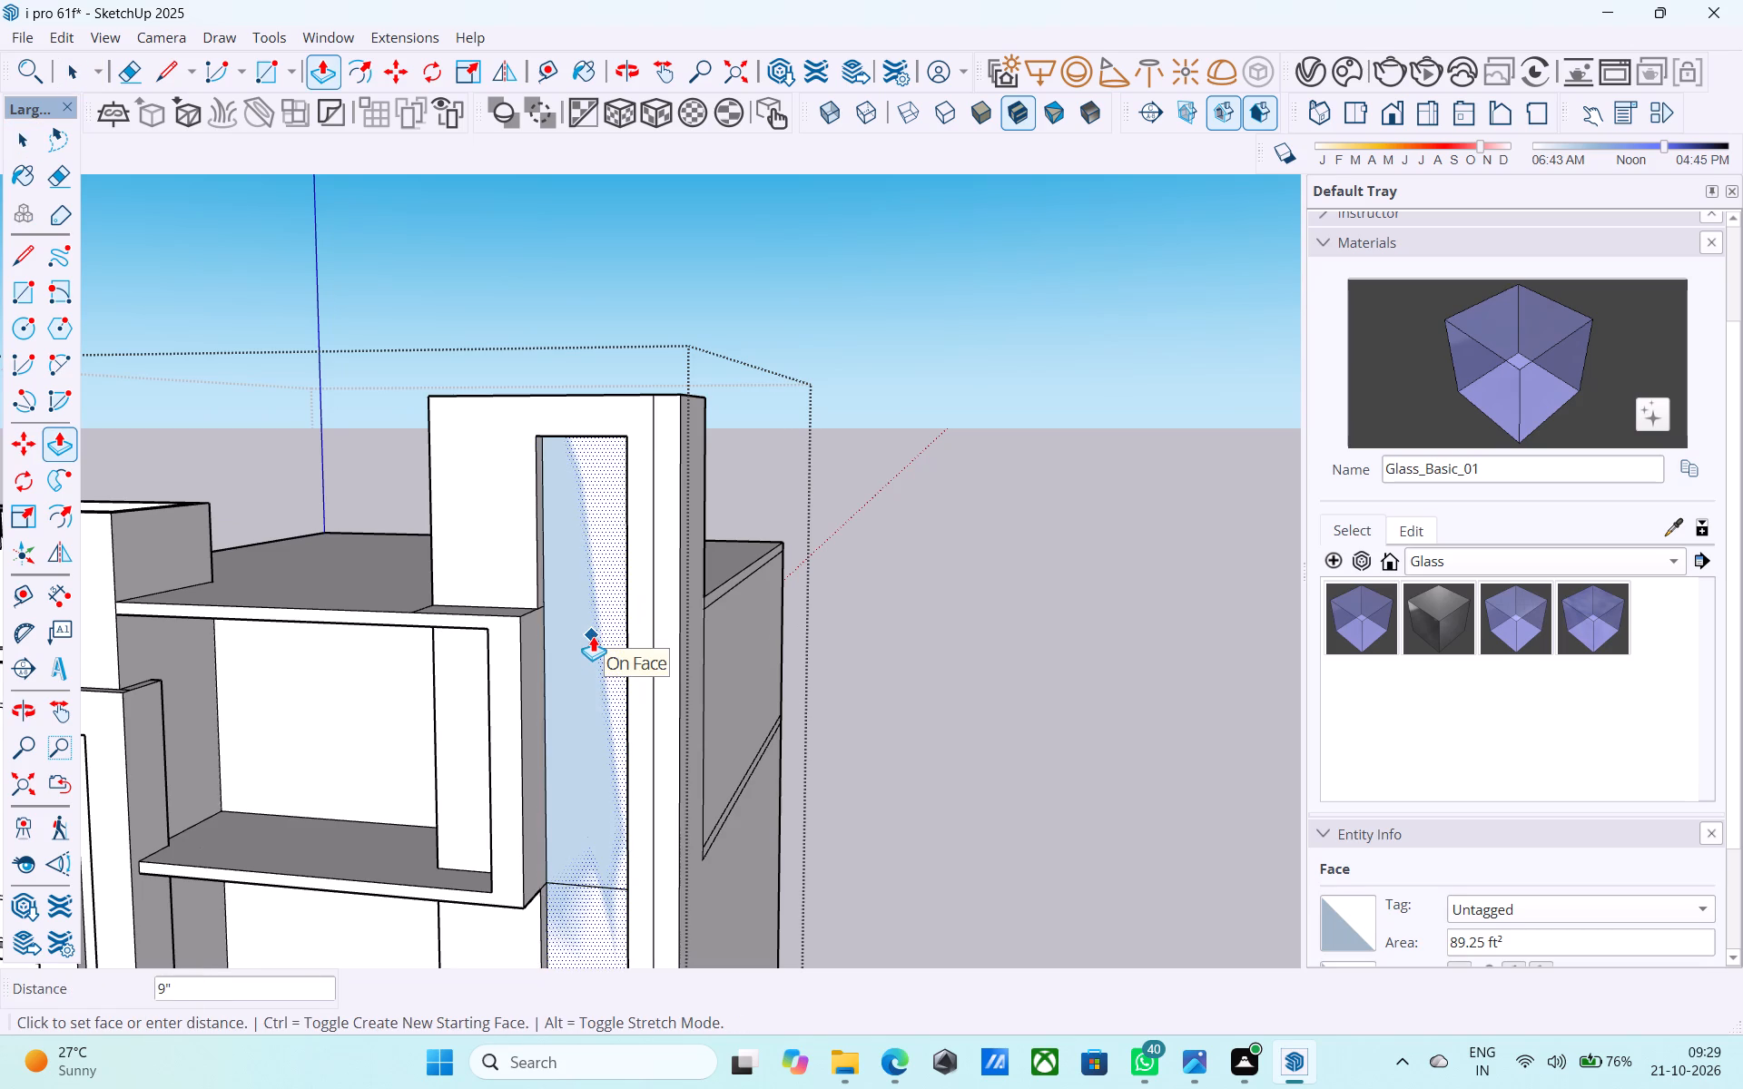
middle_click_drag(593, 636, 571, 706)
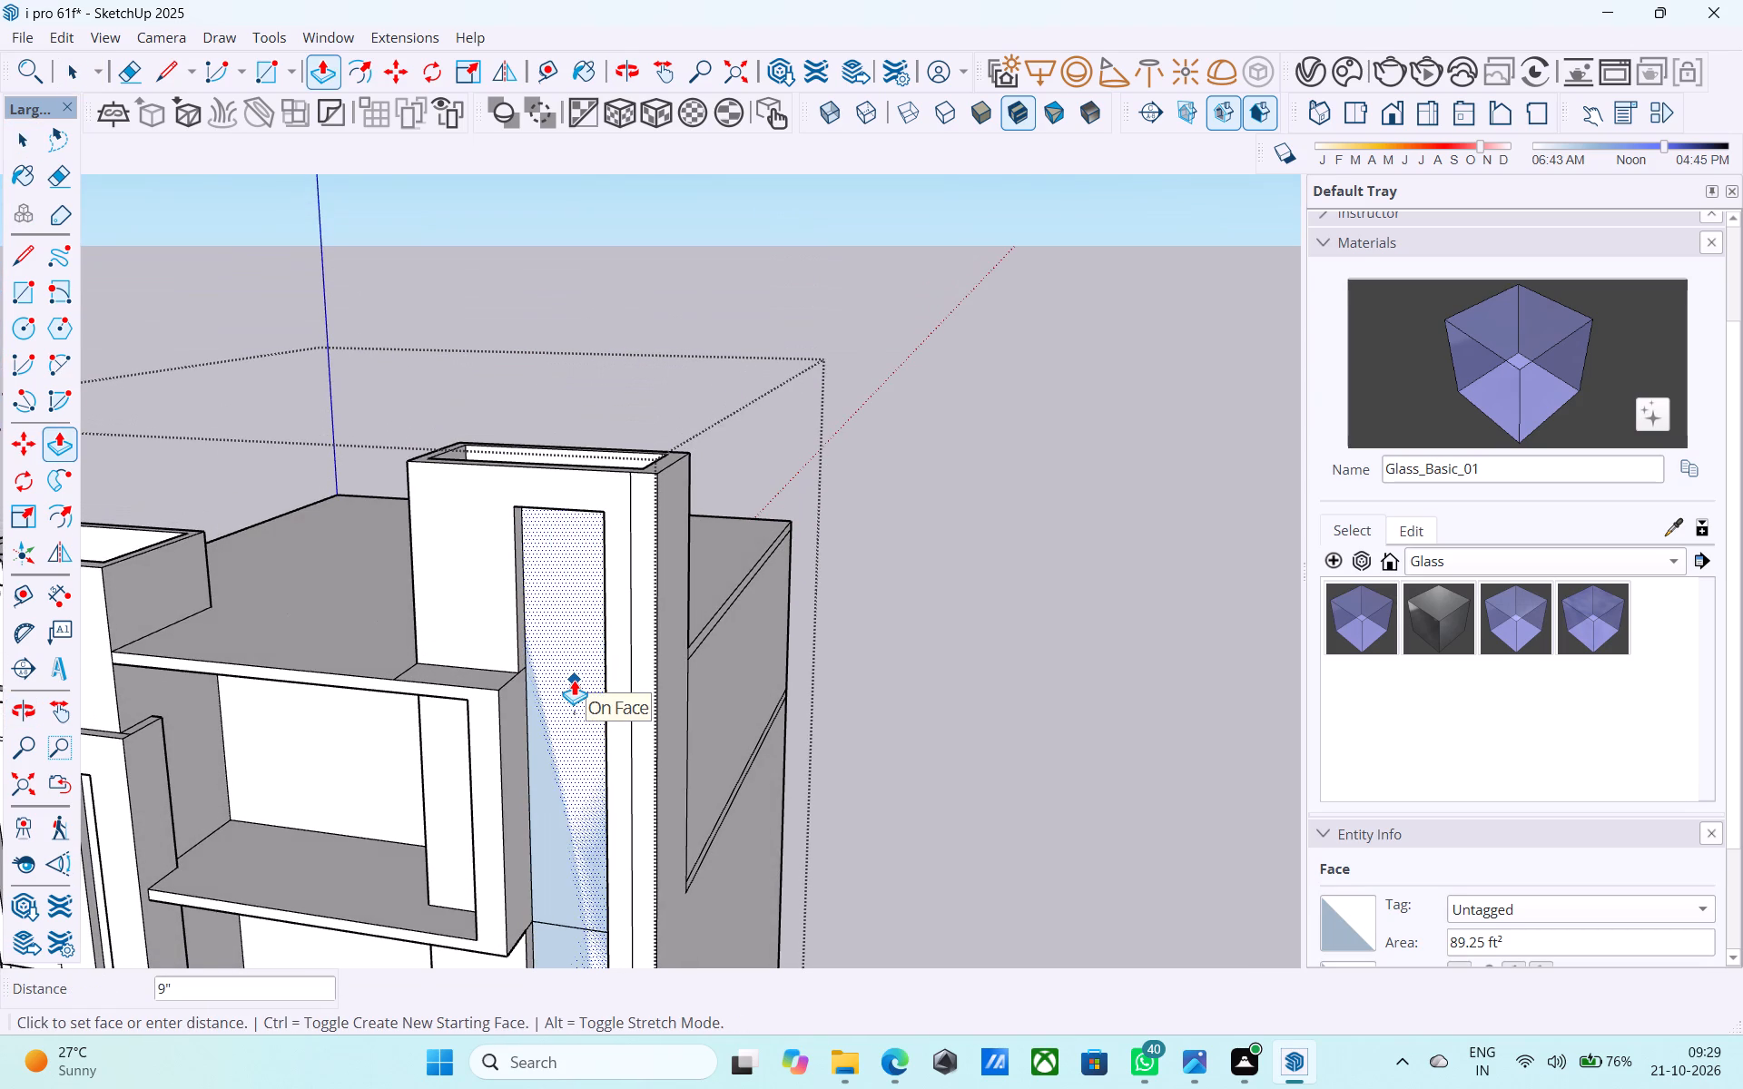
type("6\"")
key("Return")
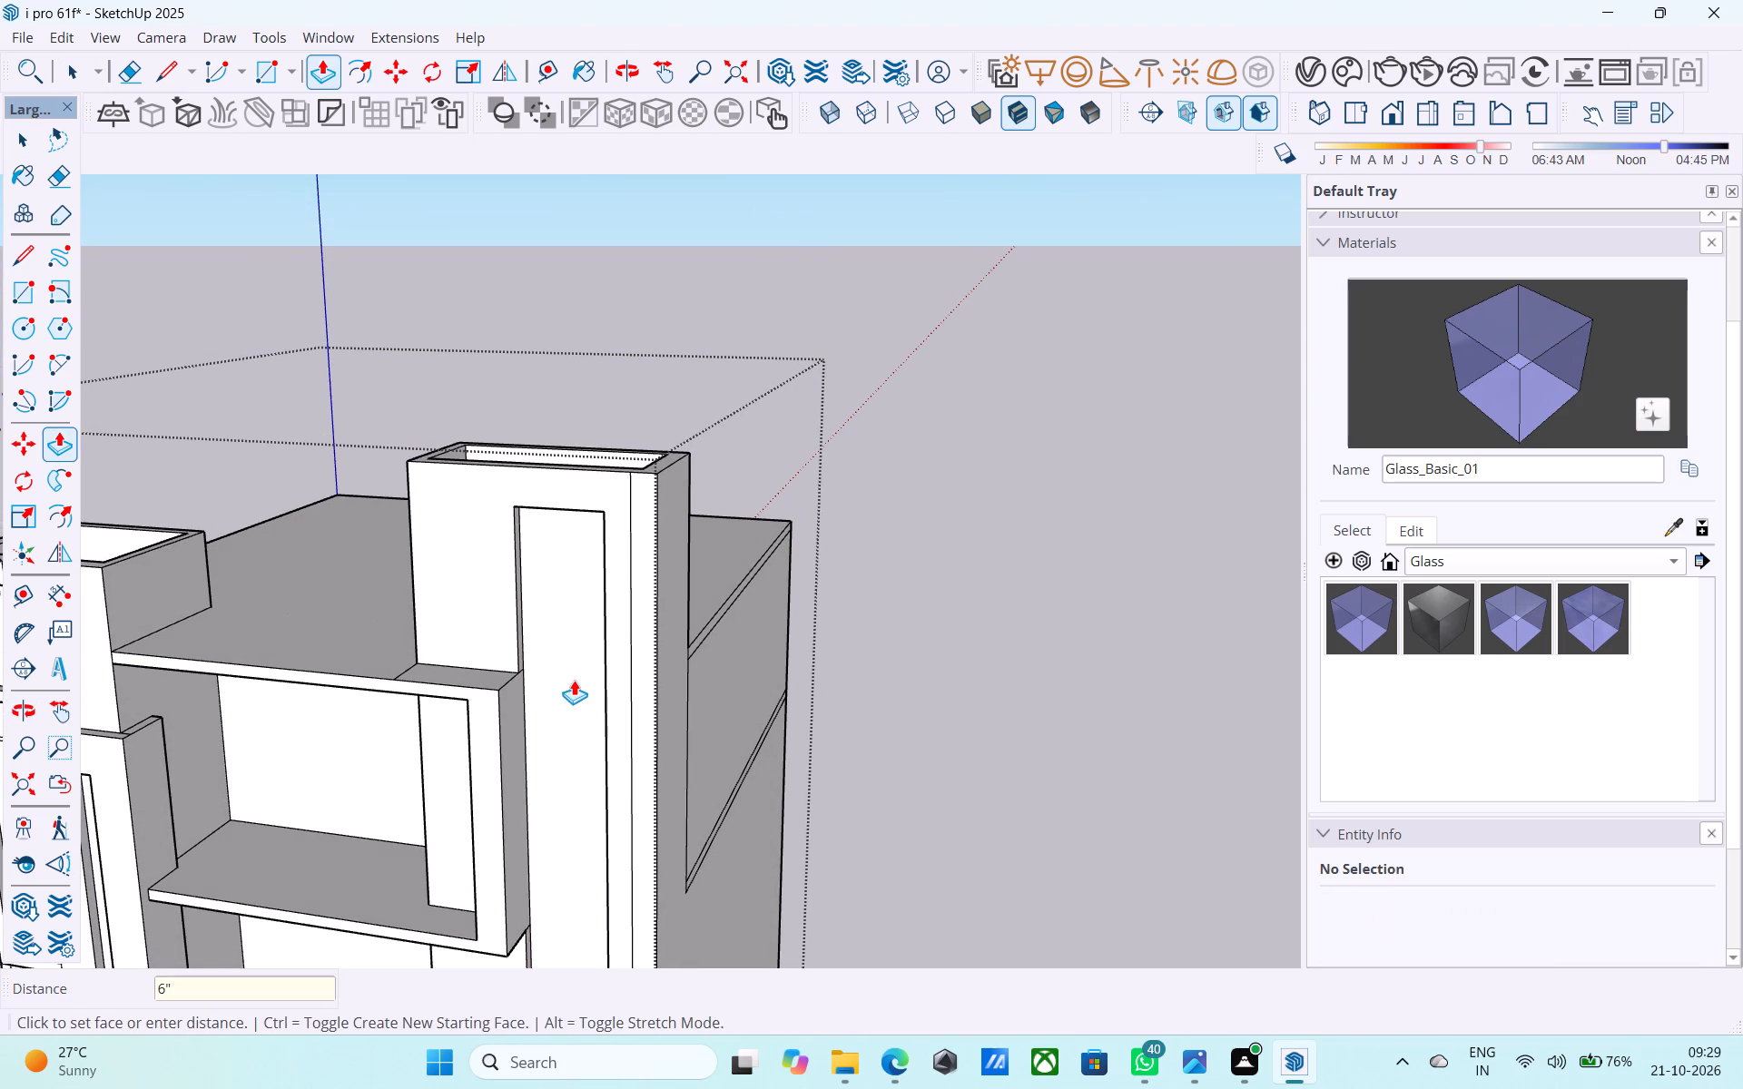
scroll(574, 675, "up", 1)
key("space")
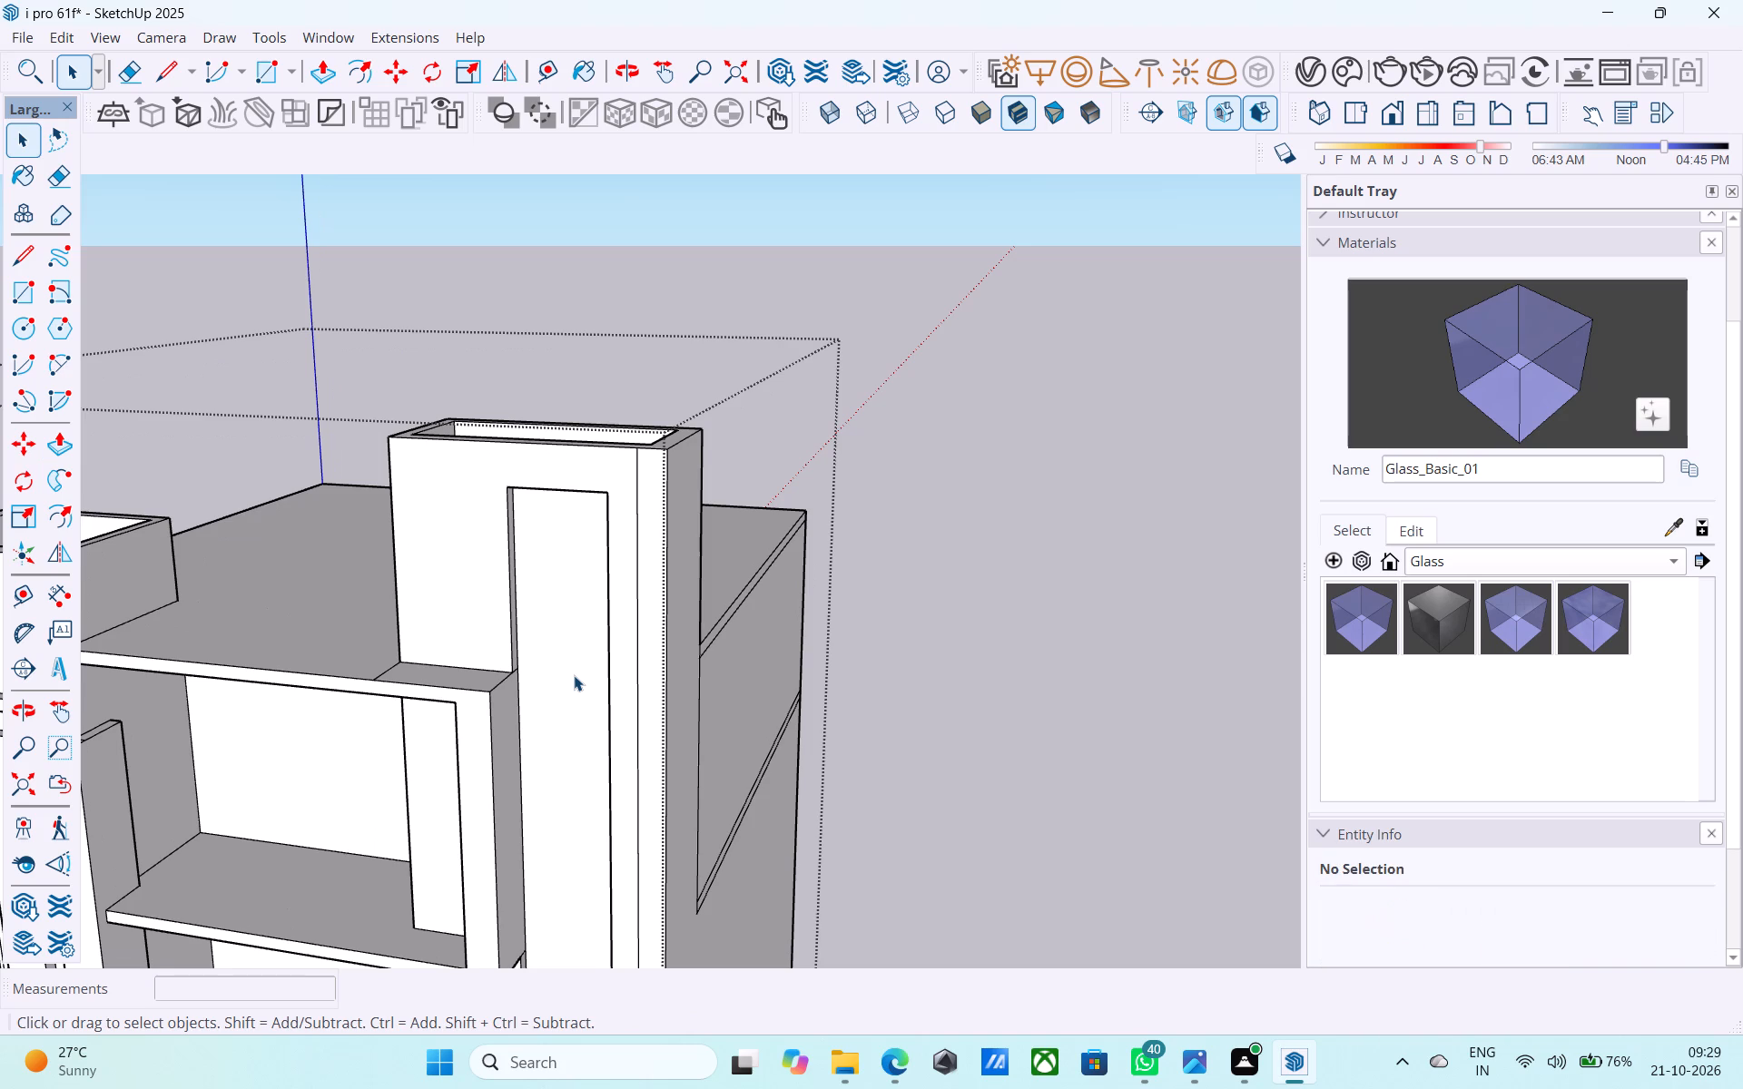
Draw a vertical line about 11' long down the C-shaped band's end face, along the recessed panel's front edge.
scroll(574, 675, "down", 1)
middle_click_drag(574, 675, 558, 674)
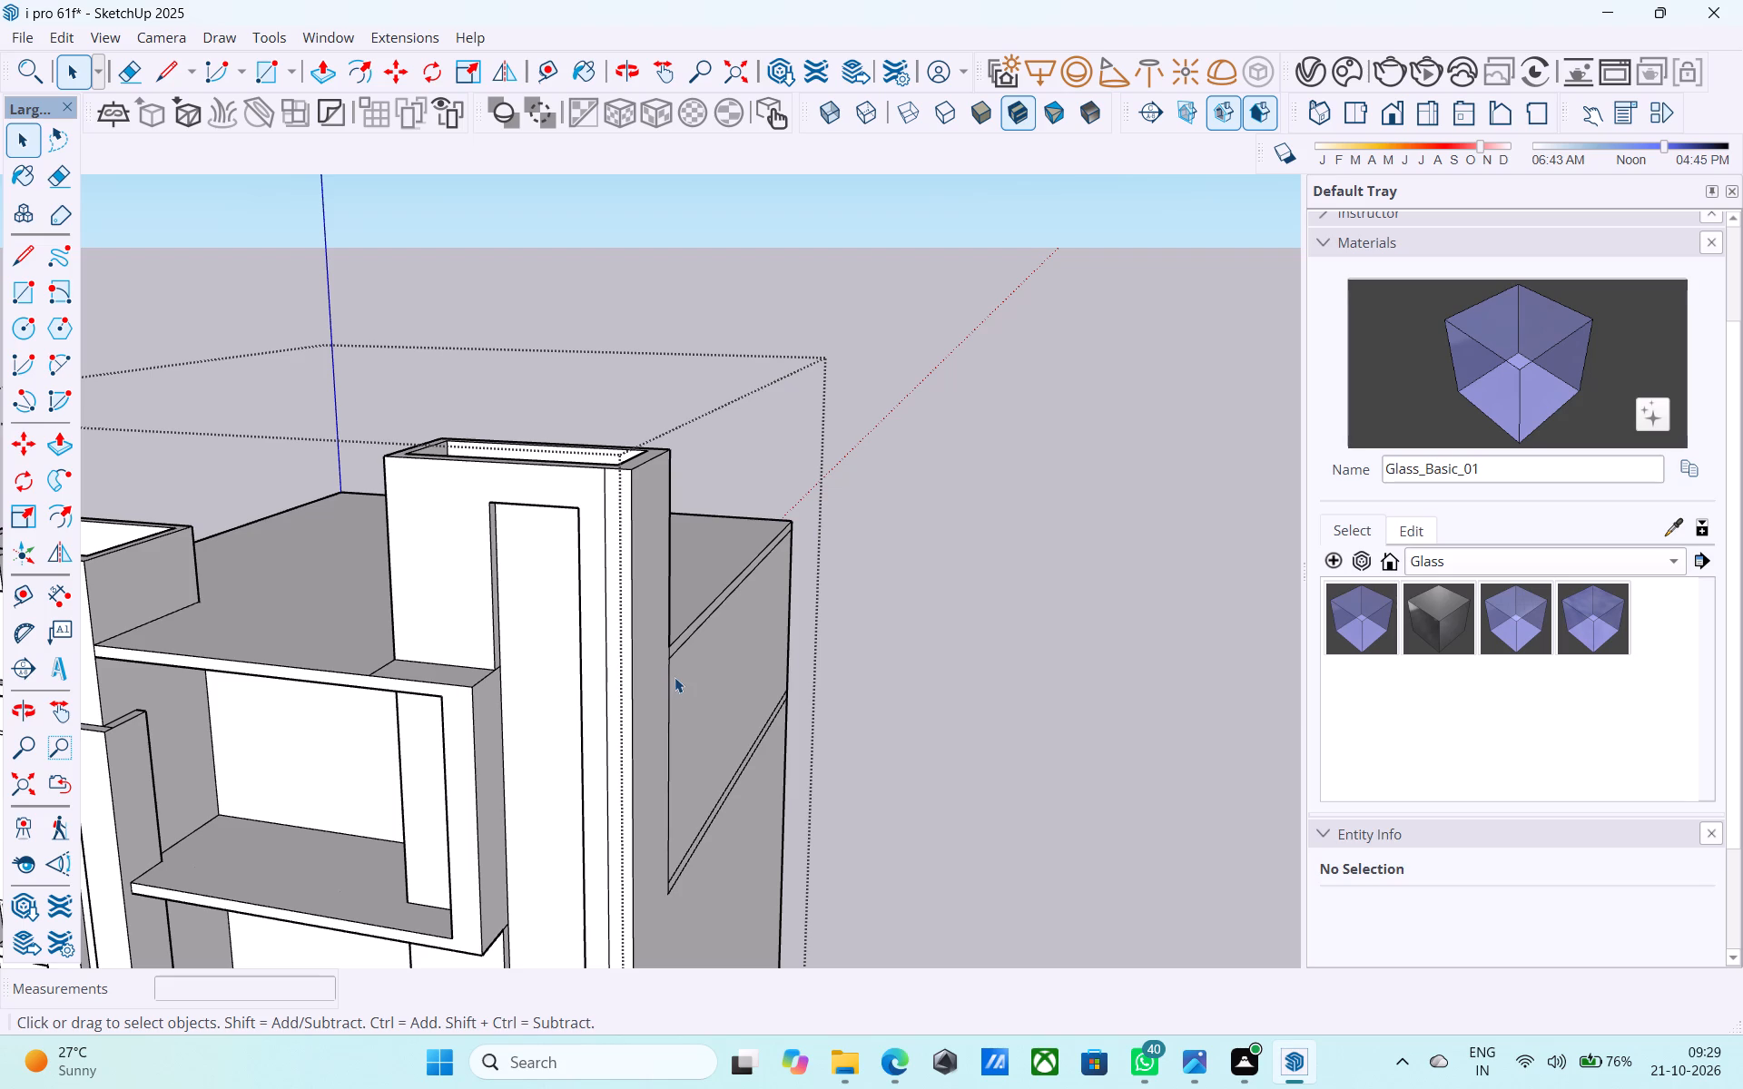
scroll(675, 677, "down", 1)
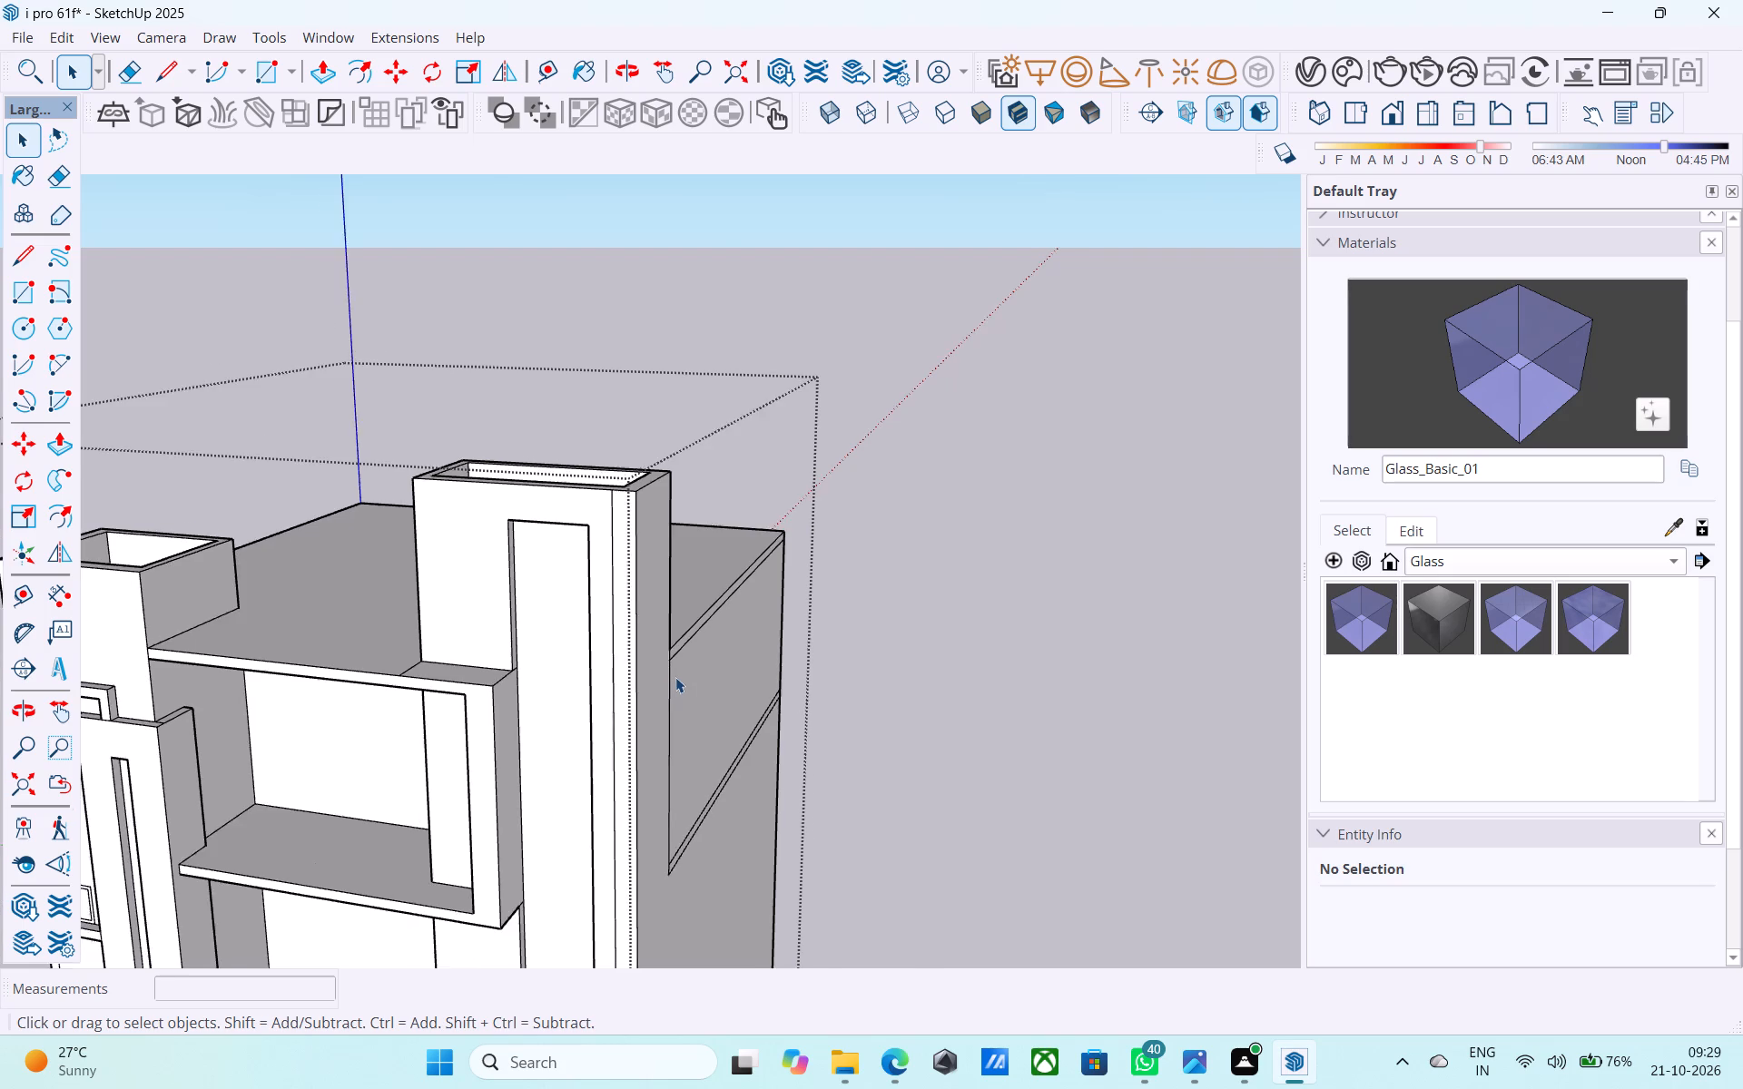
scroll(675, 677, "down", 2)
middle_click_drag(675, 677, 472, 646)
scroll(382, 643, "up", 5)
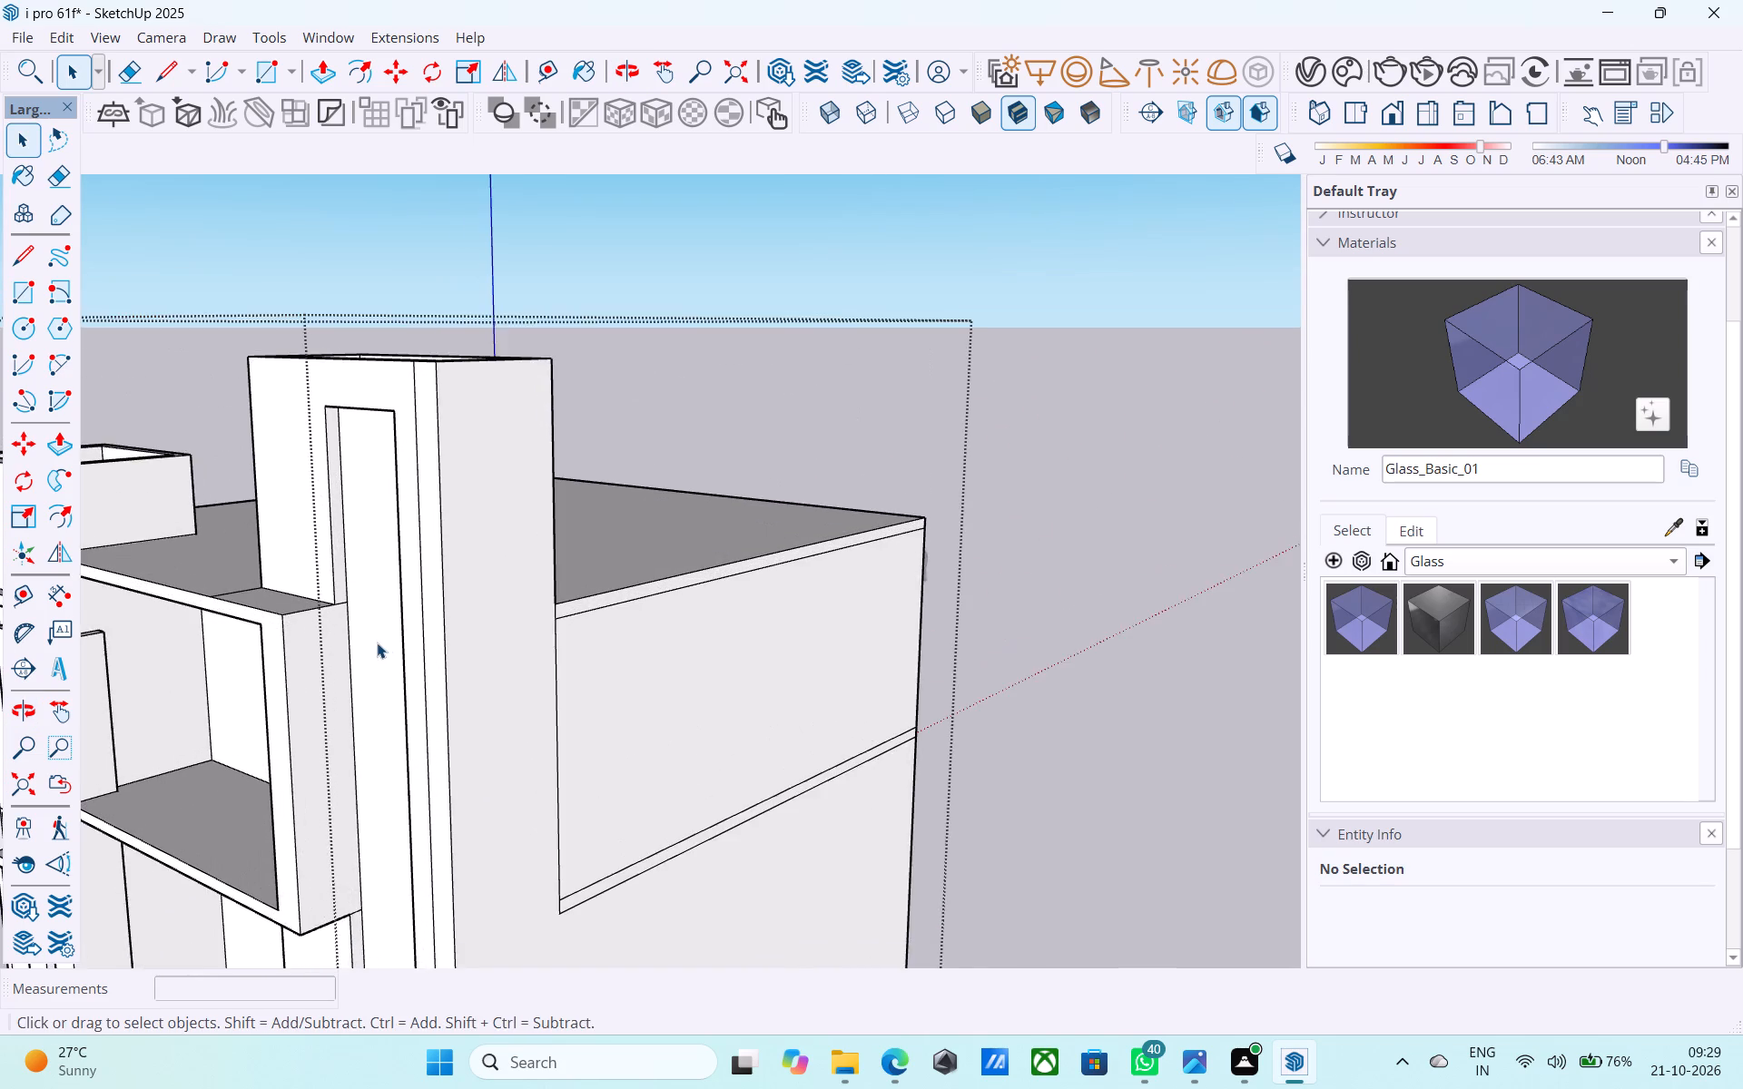
scroll(377, 643, "up", 1)
middle_click_drag(377, 643, 828, 512)
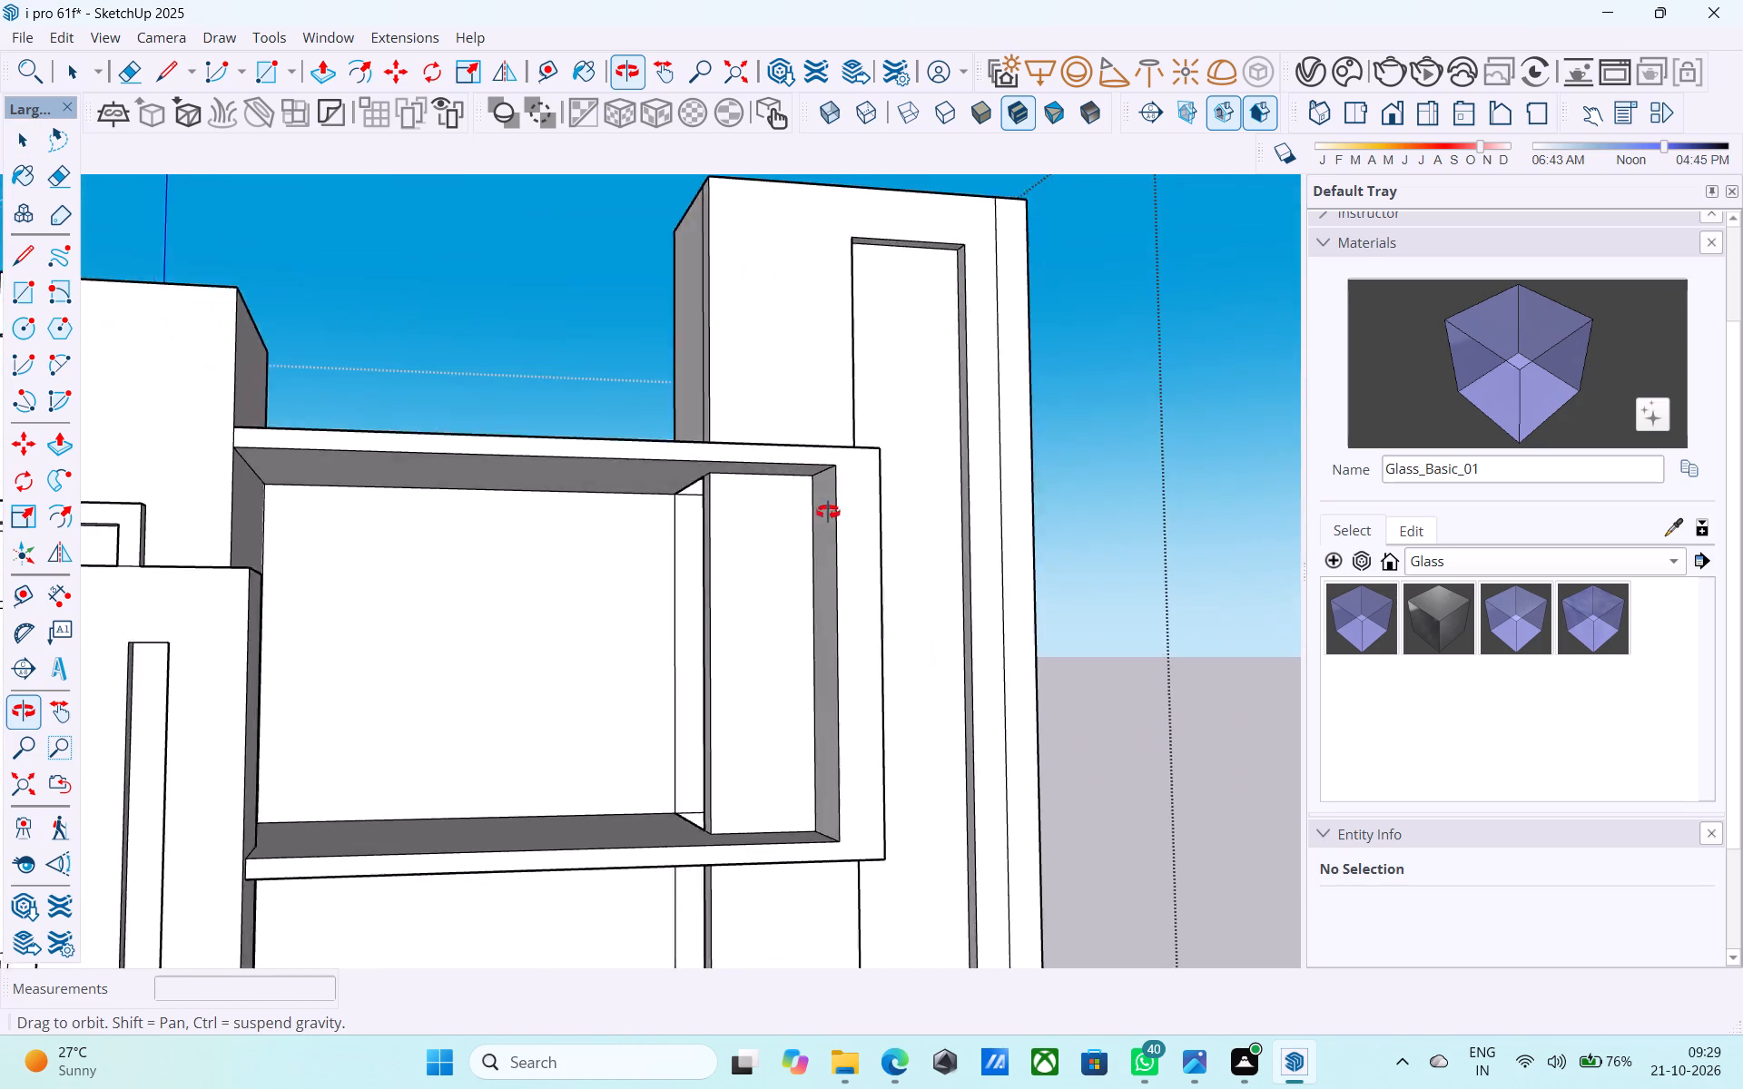
middle_click_drag(828, 512, 700, 564)
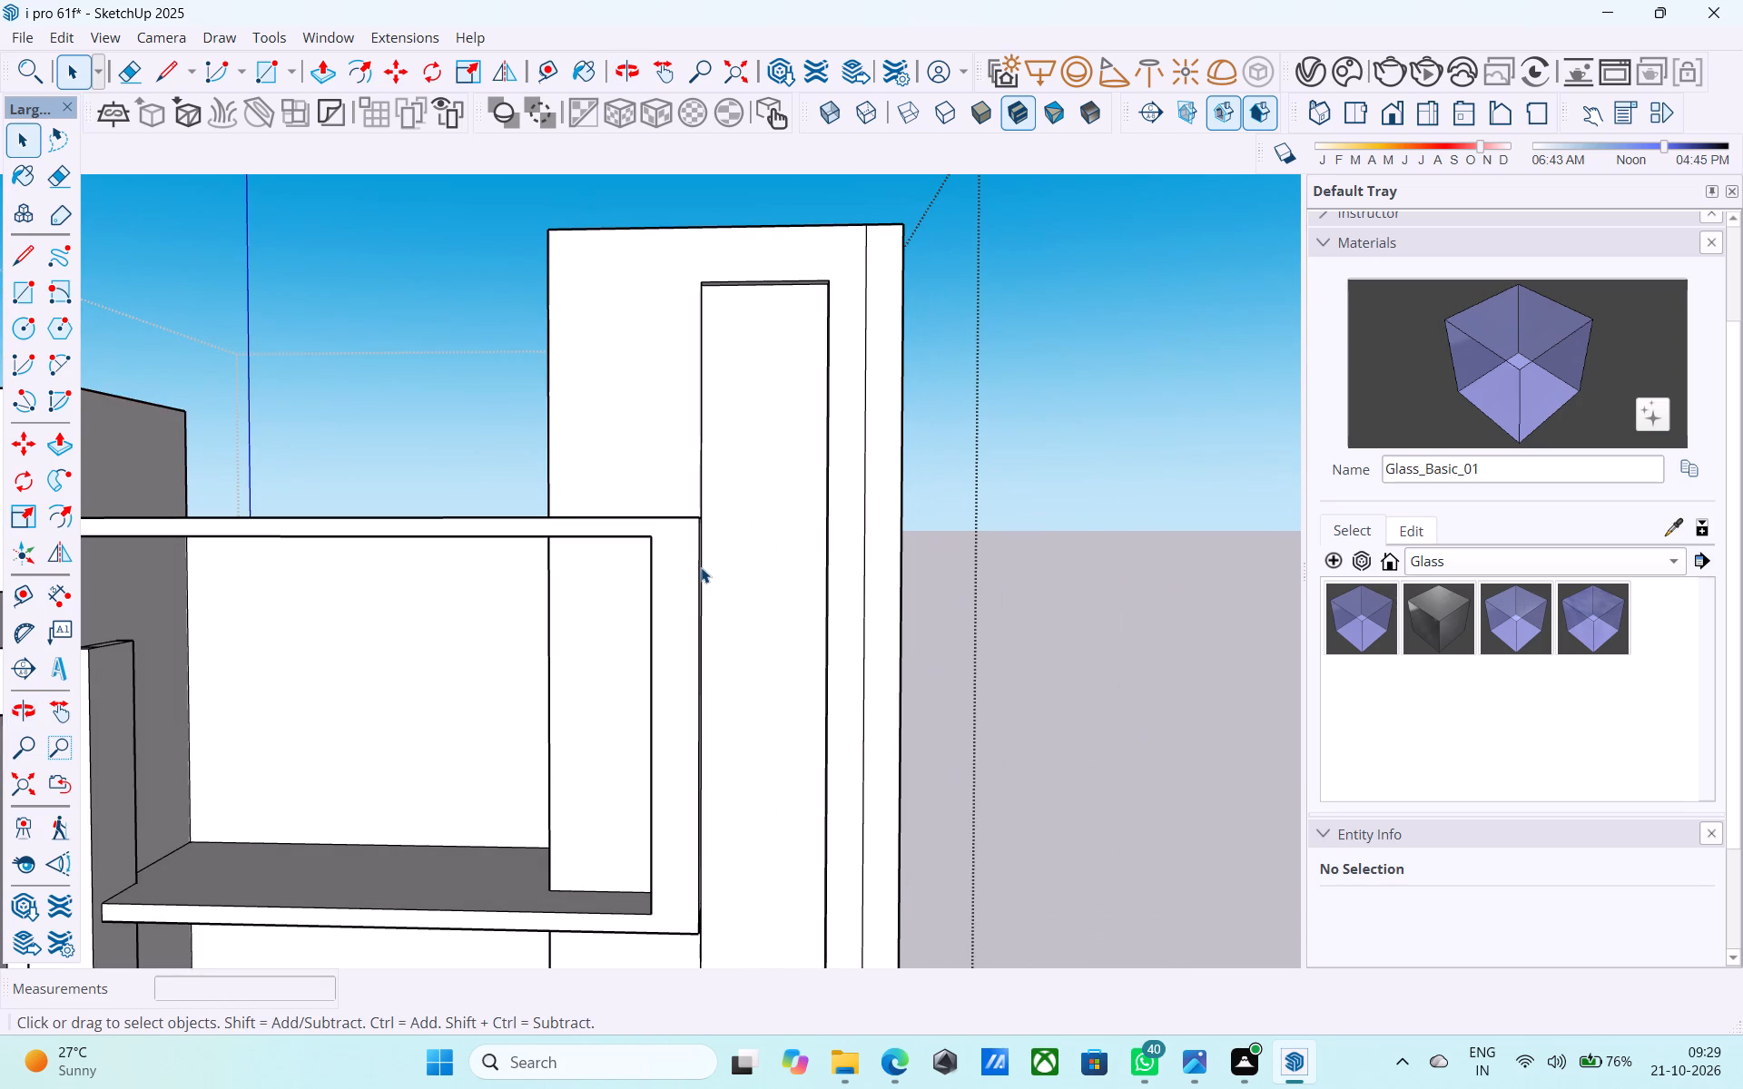
scroll(694, 587, "down", 5)
middle_click_drag(699, 589, 463, 444)
scroll(534, 495, "up", 5)
middle_click_drag(535, 494, 471, 505)
scroll(472, 476, "up", 3)
key("l")
scroll(471, 474, "up", 3)
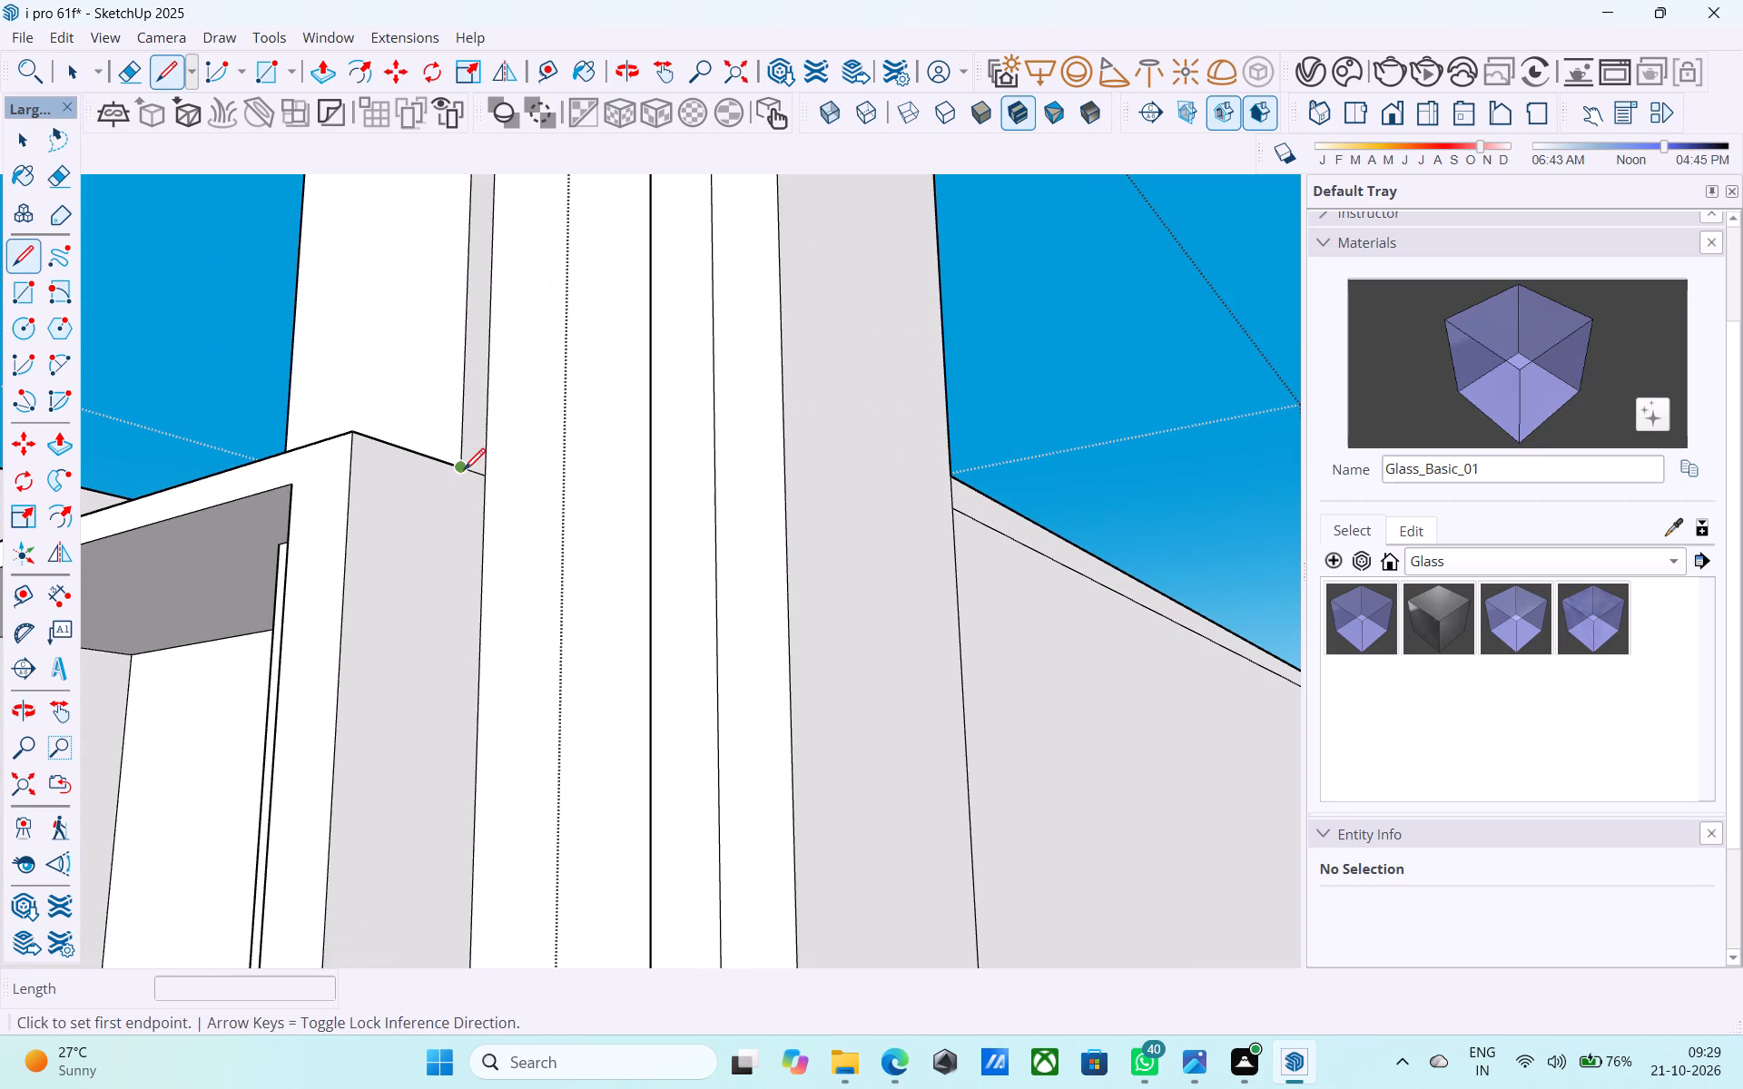
left_click(464, 470)
scroll(480, 383, "down", 6)
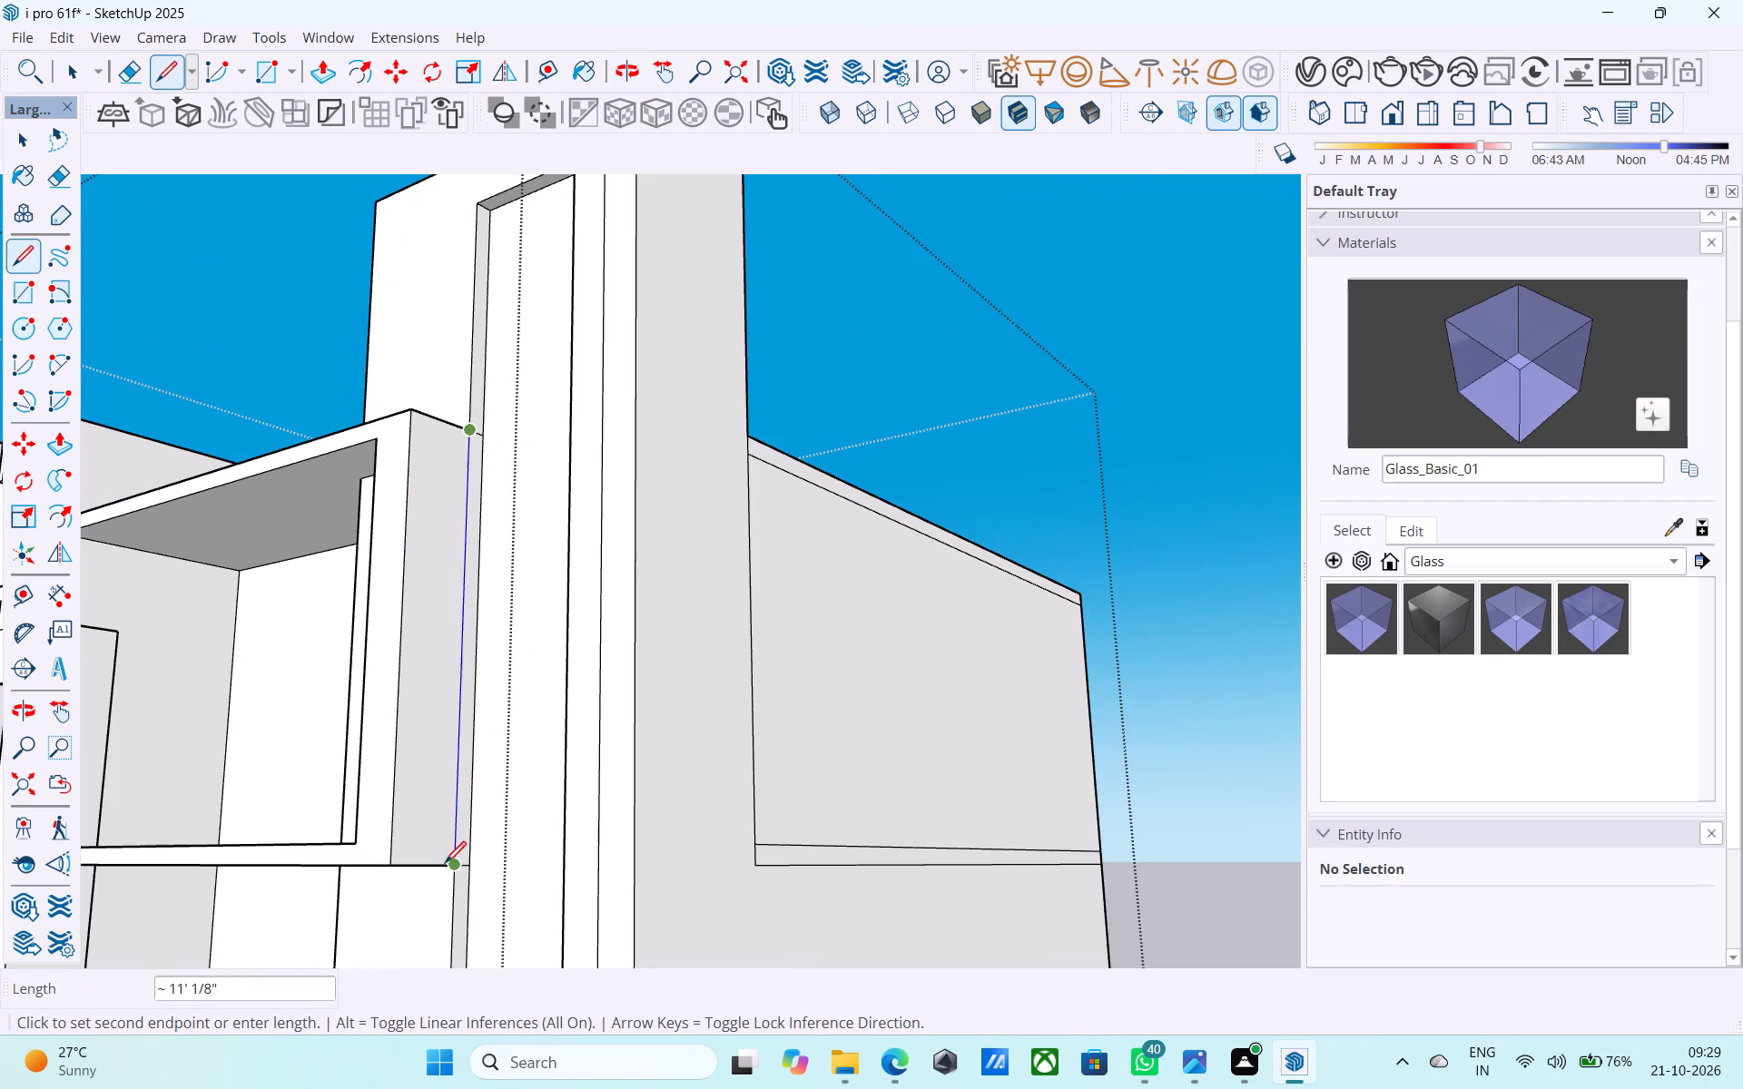
left_click(453, 866)
Delete the thin face covering the front of the tall panel recess.
key("space")
left_click(523, 813)
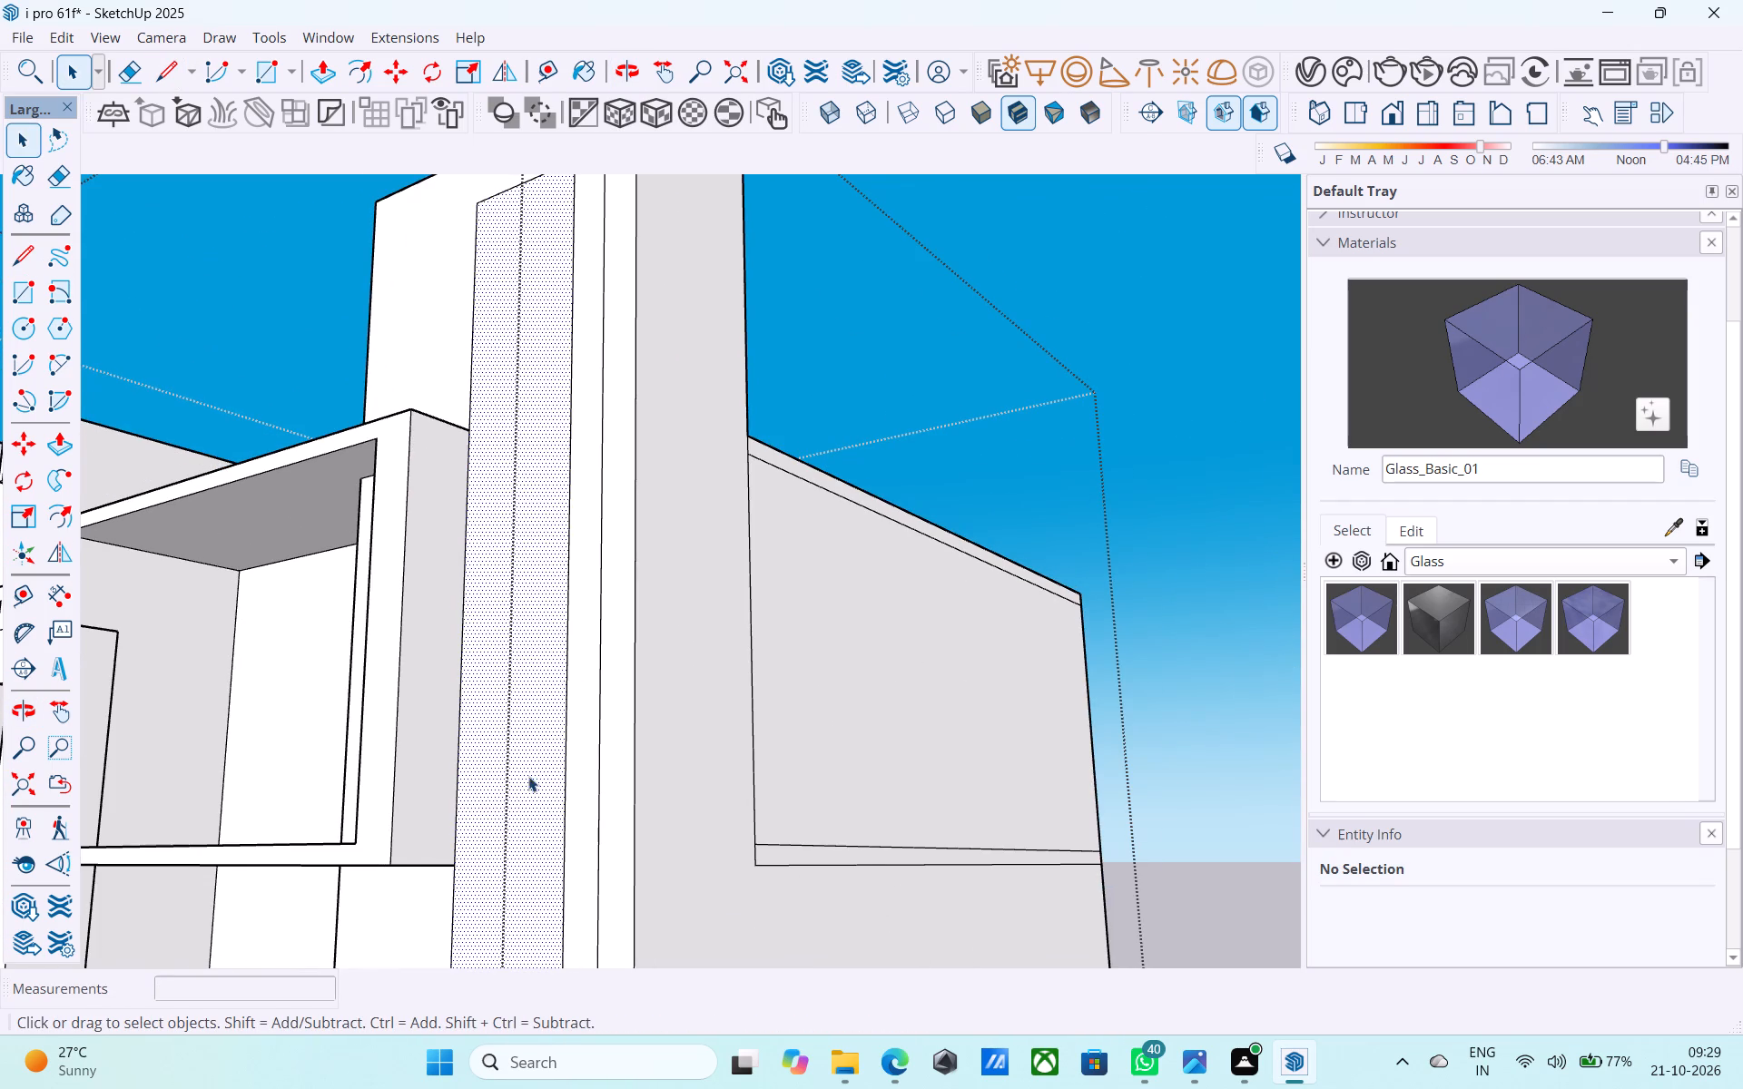
key("Delete")
Erase the two short leftover edges across the recess side, at the bottom and top of the C-shaped band's end.
key("e")
scroll(503, 819, "up", 8)
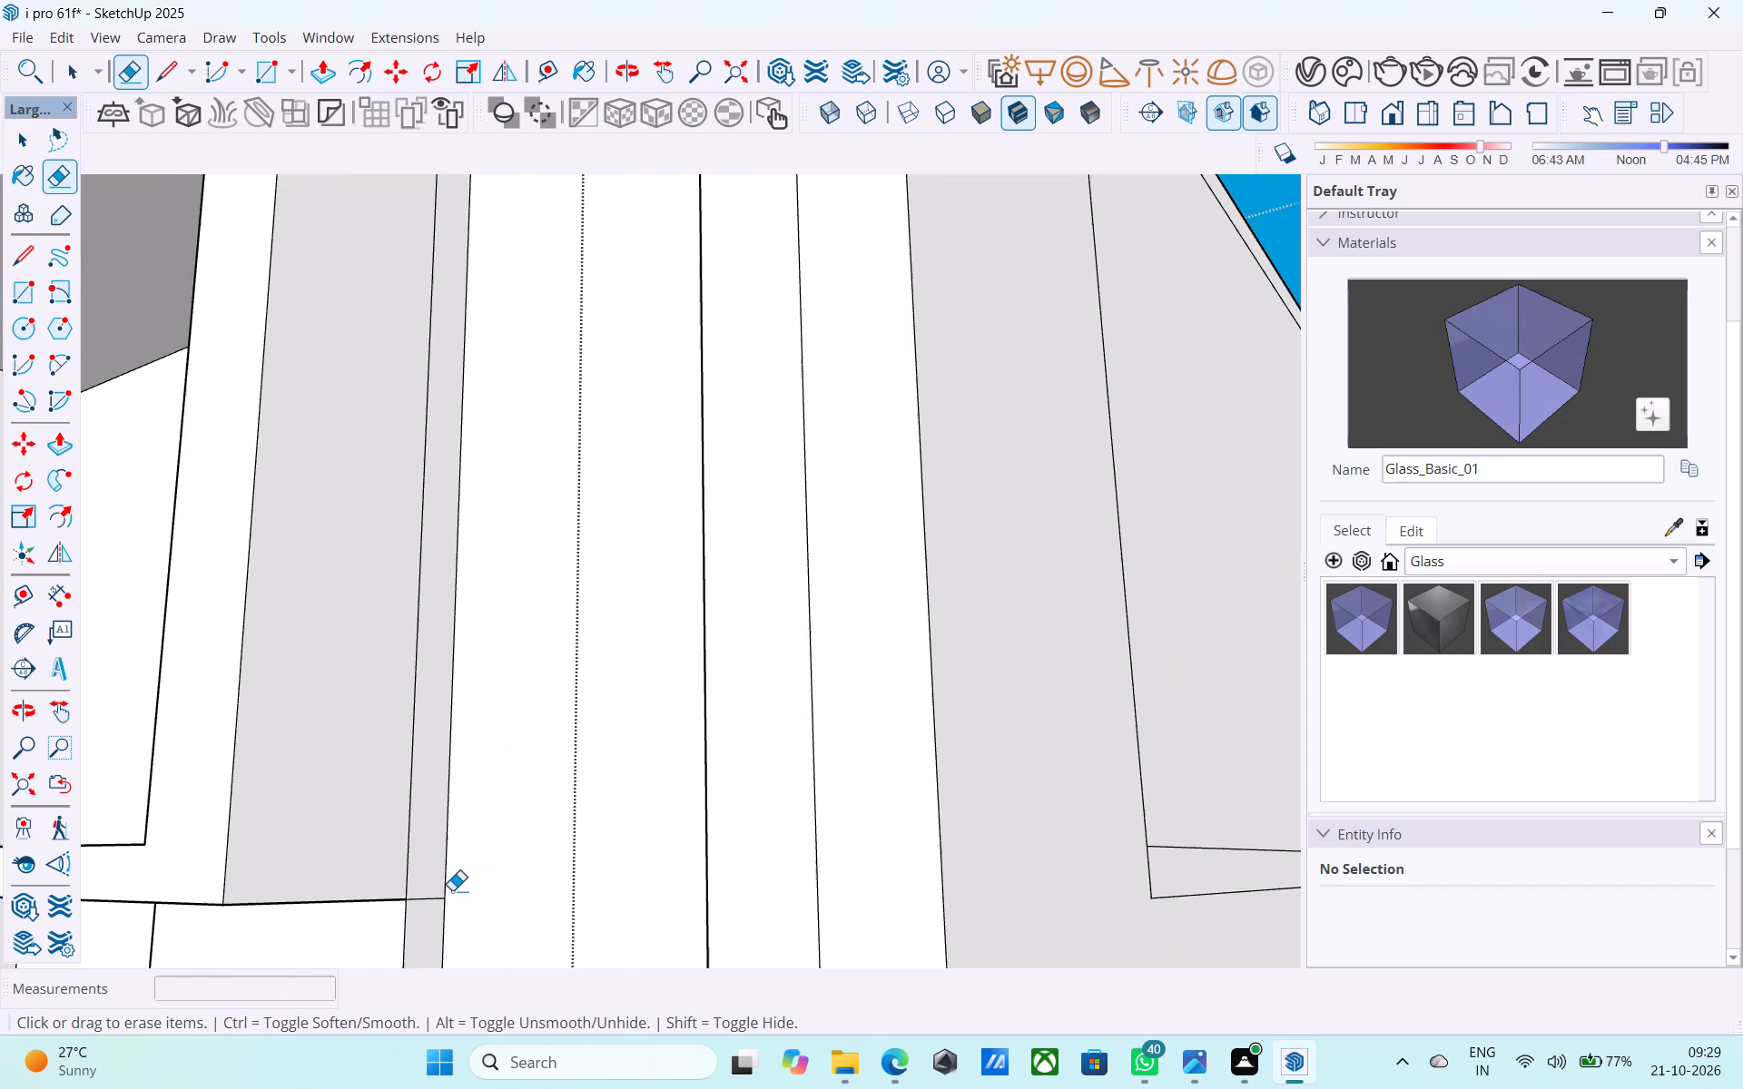
scroll(452, 890, "up", 1)
left_click(433, 900)
scroll(430, 906, "down", 6)
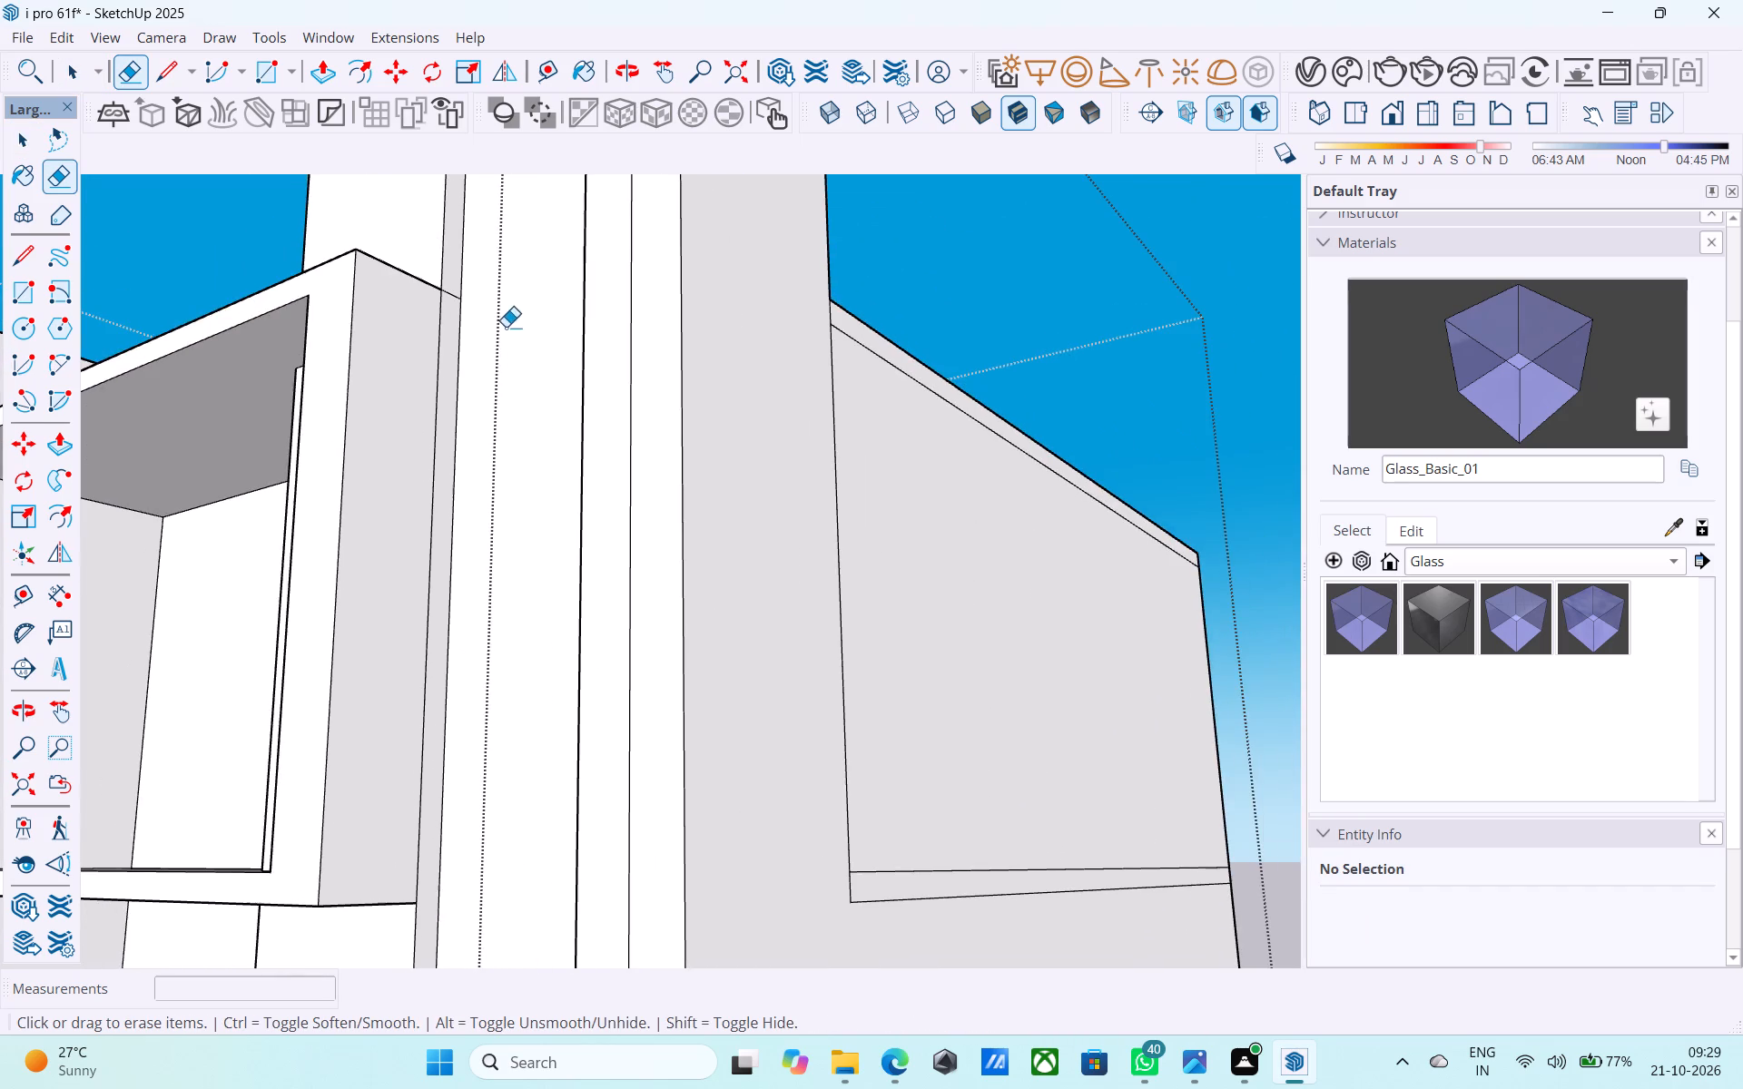
scroll(497, 317, "up", 7)
left_click(427, 287)
scroll(430, 268, "down", 10)
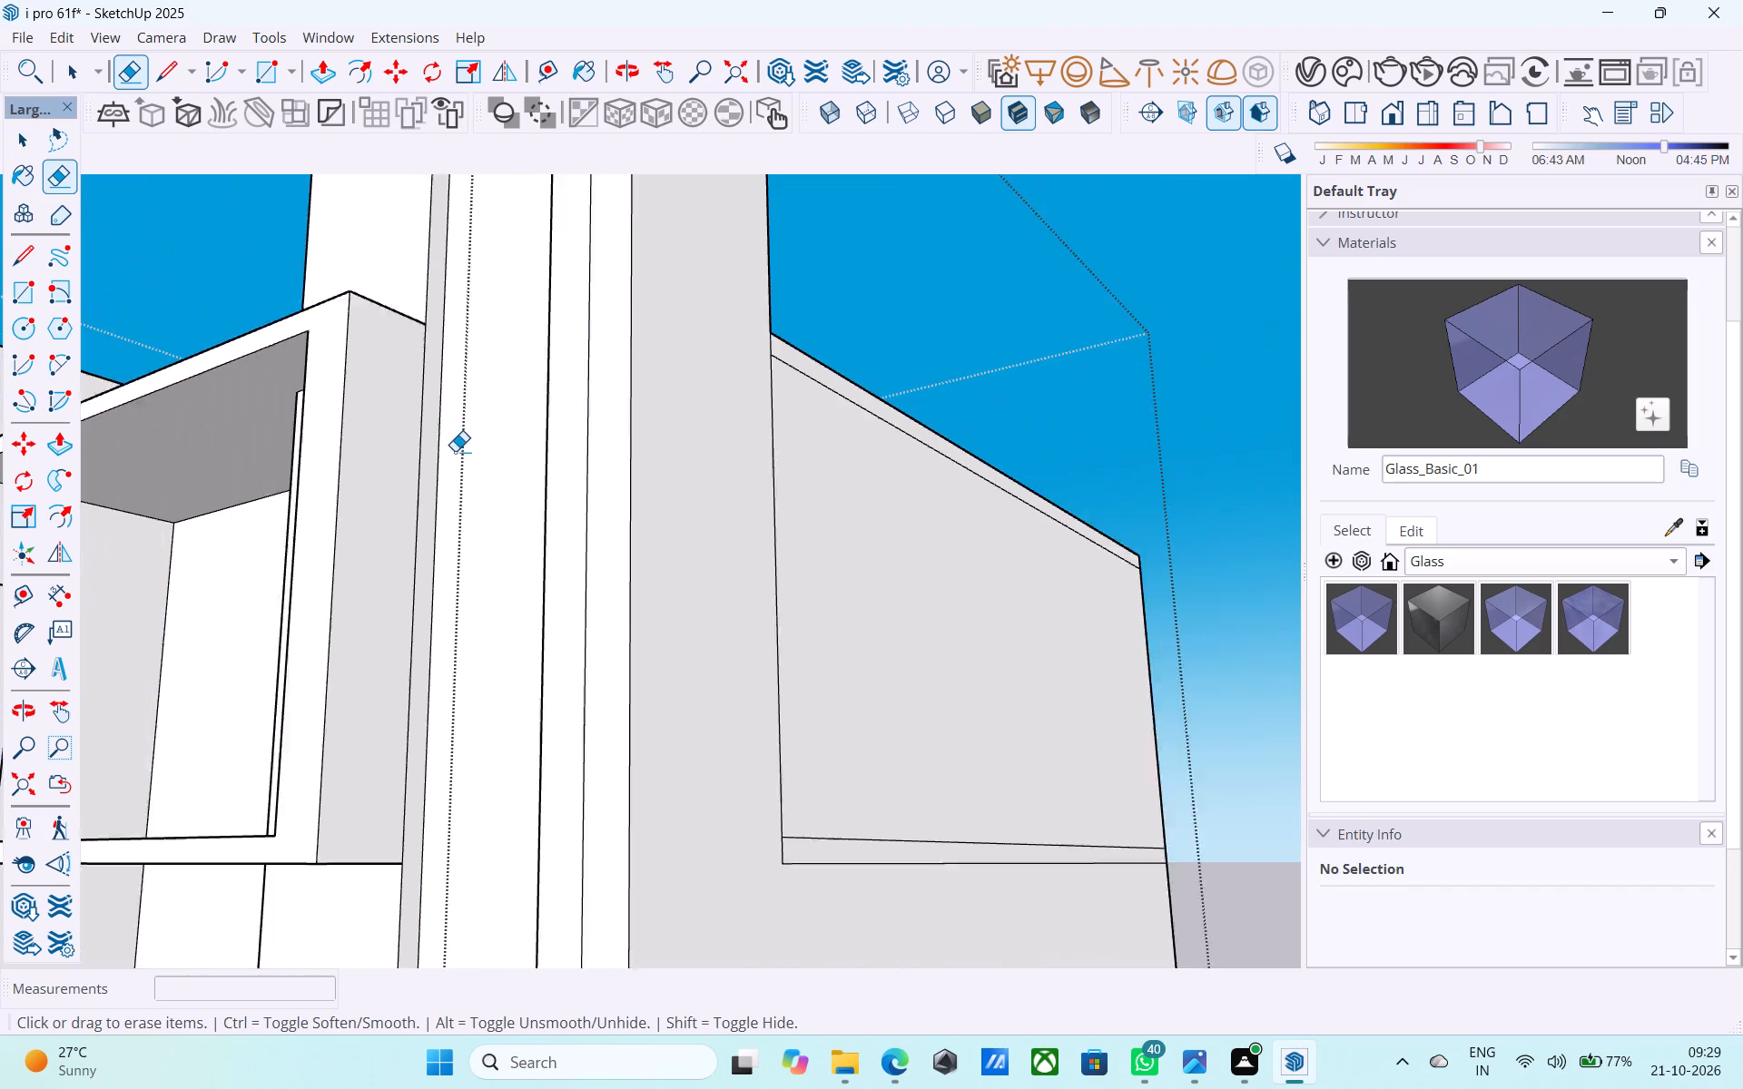
key("space")
Save the model.
scroll(455, 451, "down", 7)
middle_click_drag(458, 456, 504, 568)
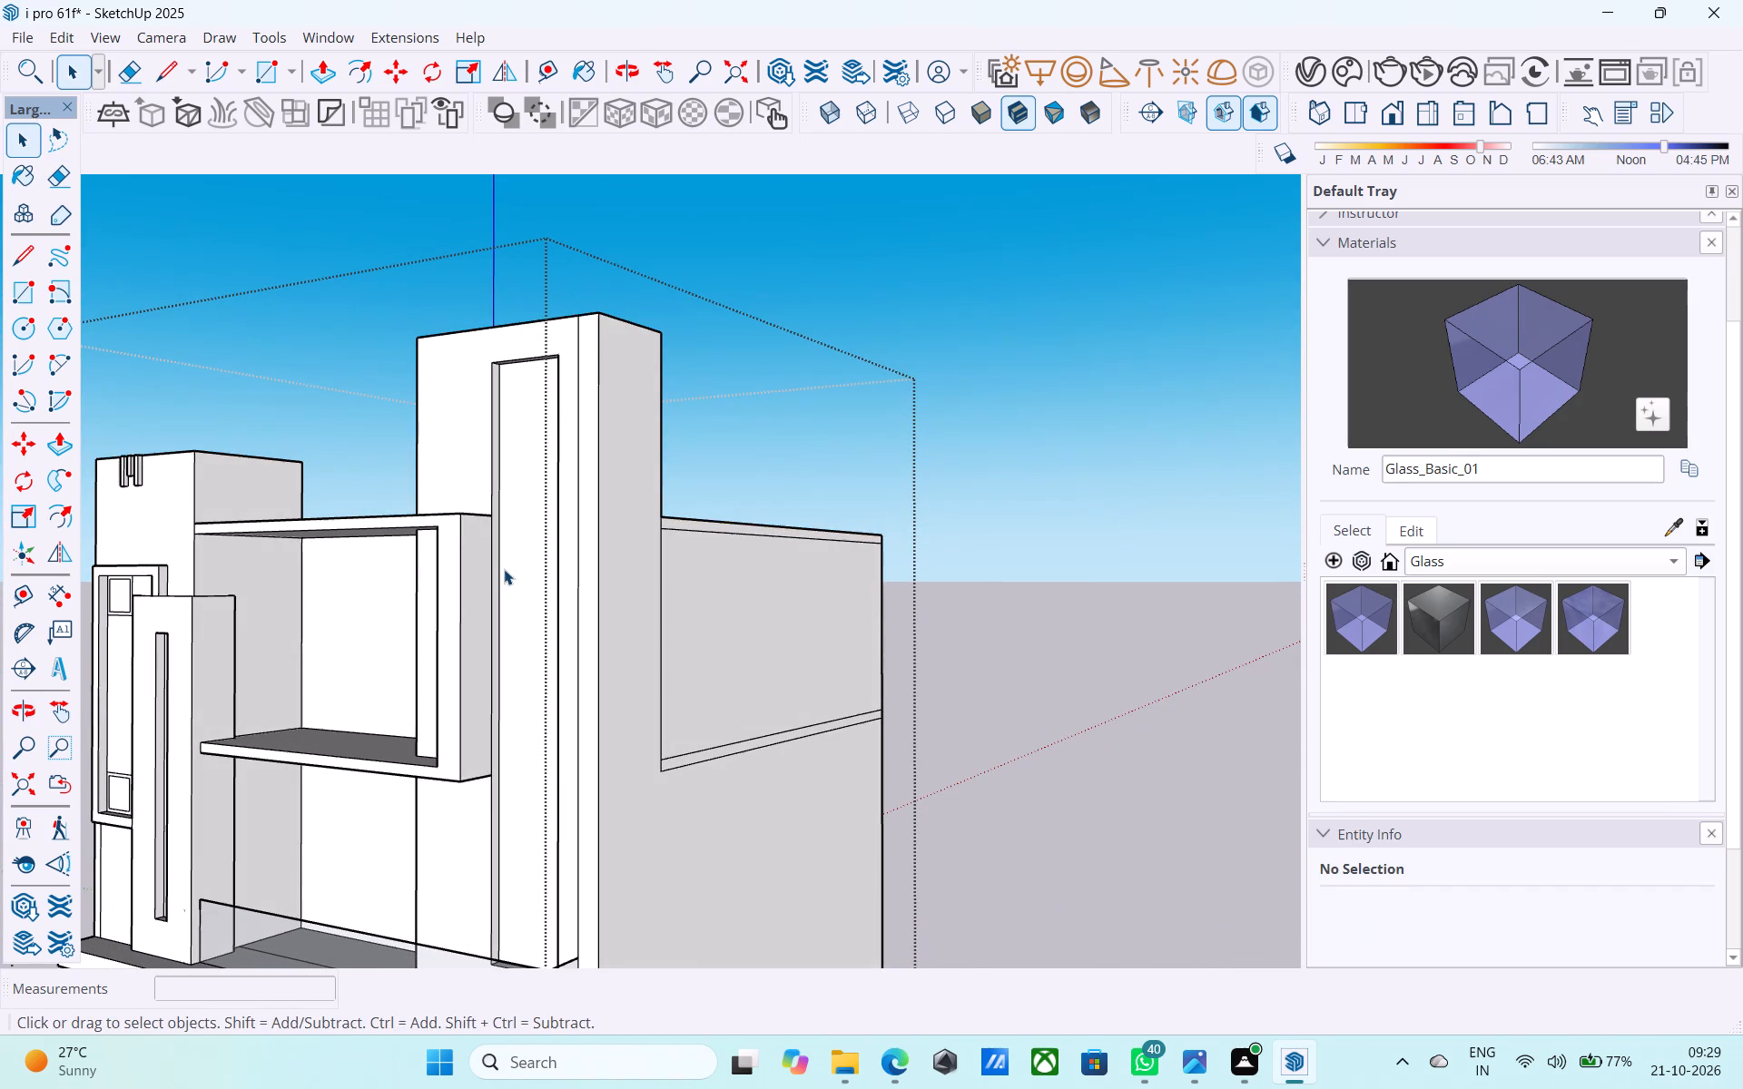
key("ctrl+s")
key("space")
Examine the whole front elevation, including the panel recess, C-shaped band and both towers, from several angles.
middle_click_drag(504, 567, 1078, 417)
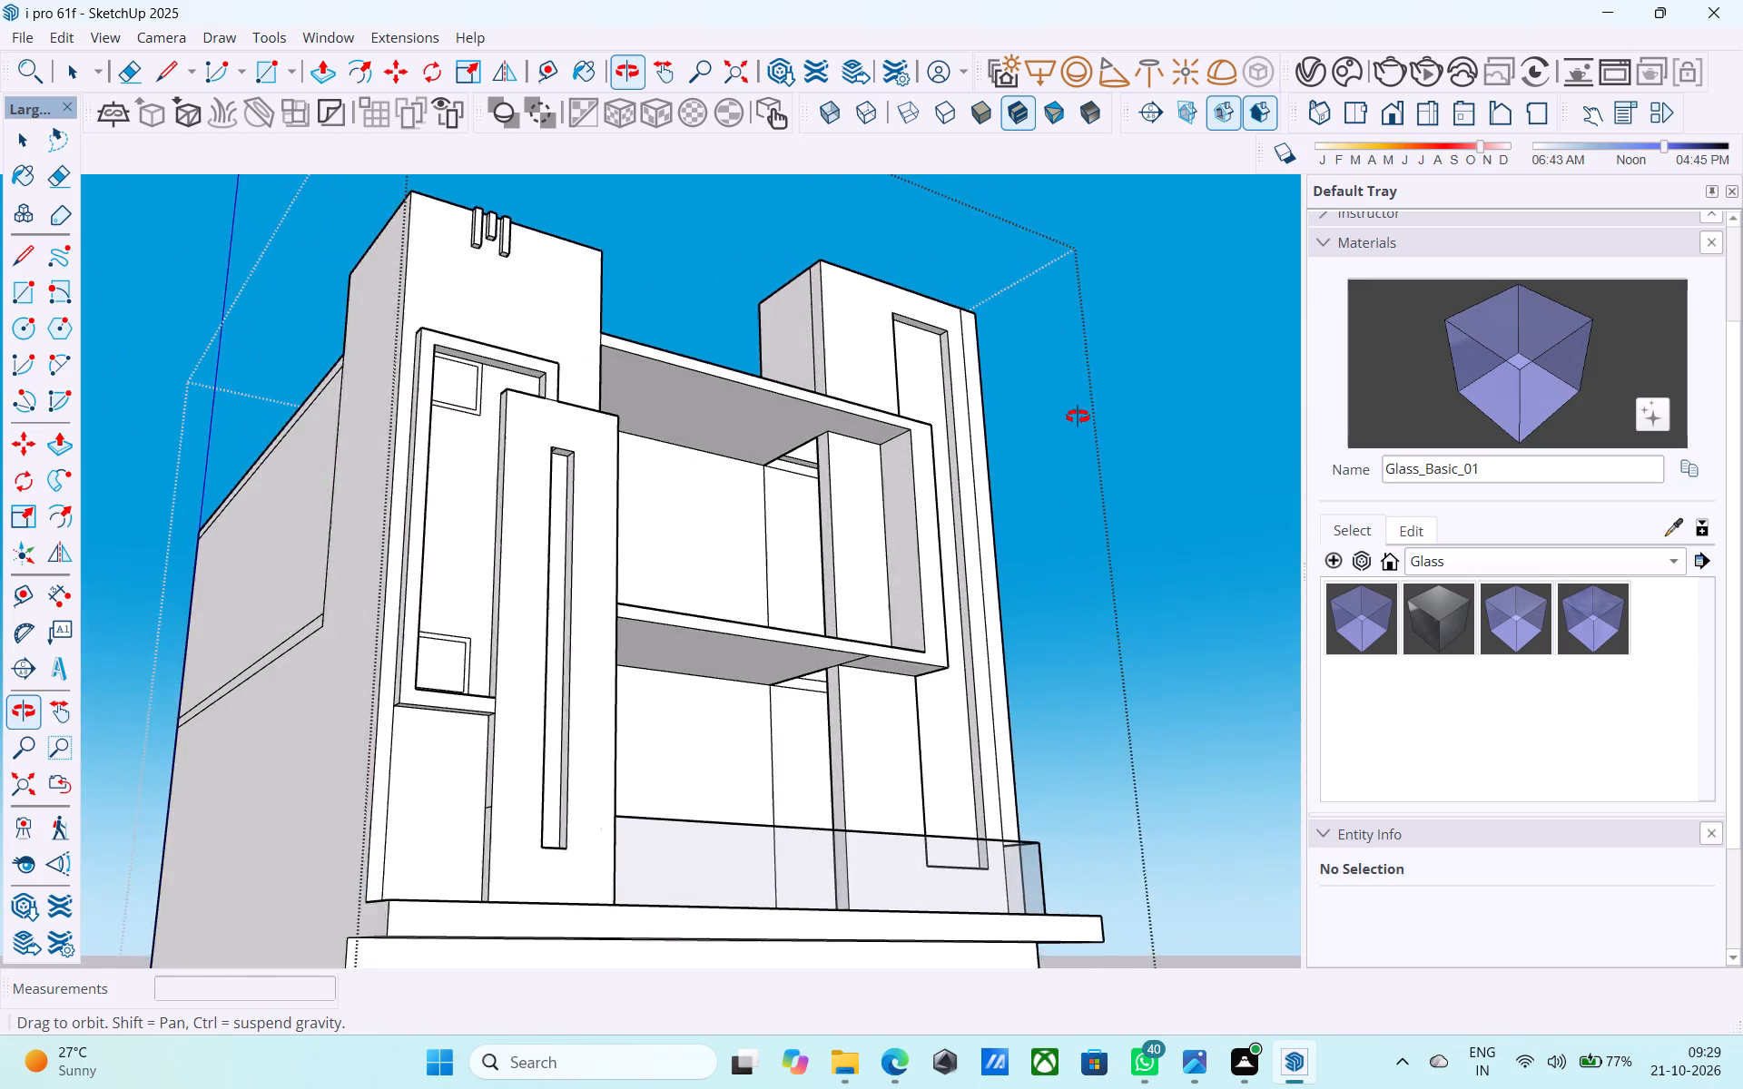
middle_click_drag(1078, 417, 381, 429)
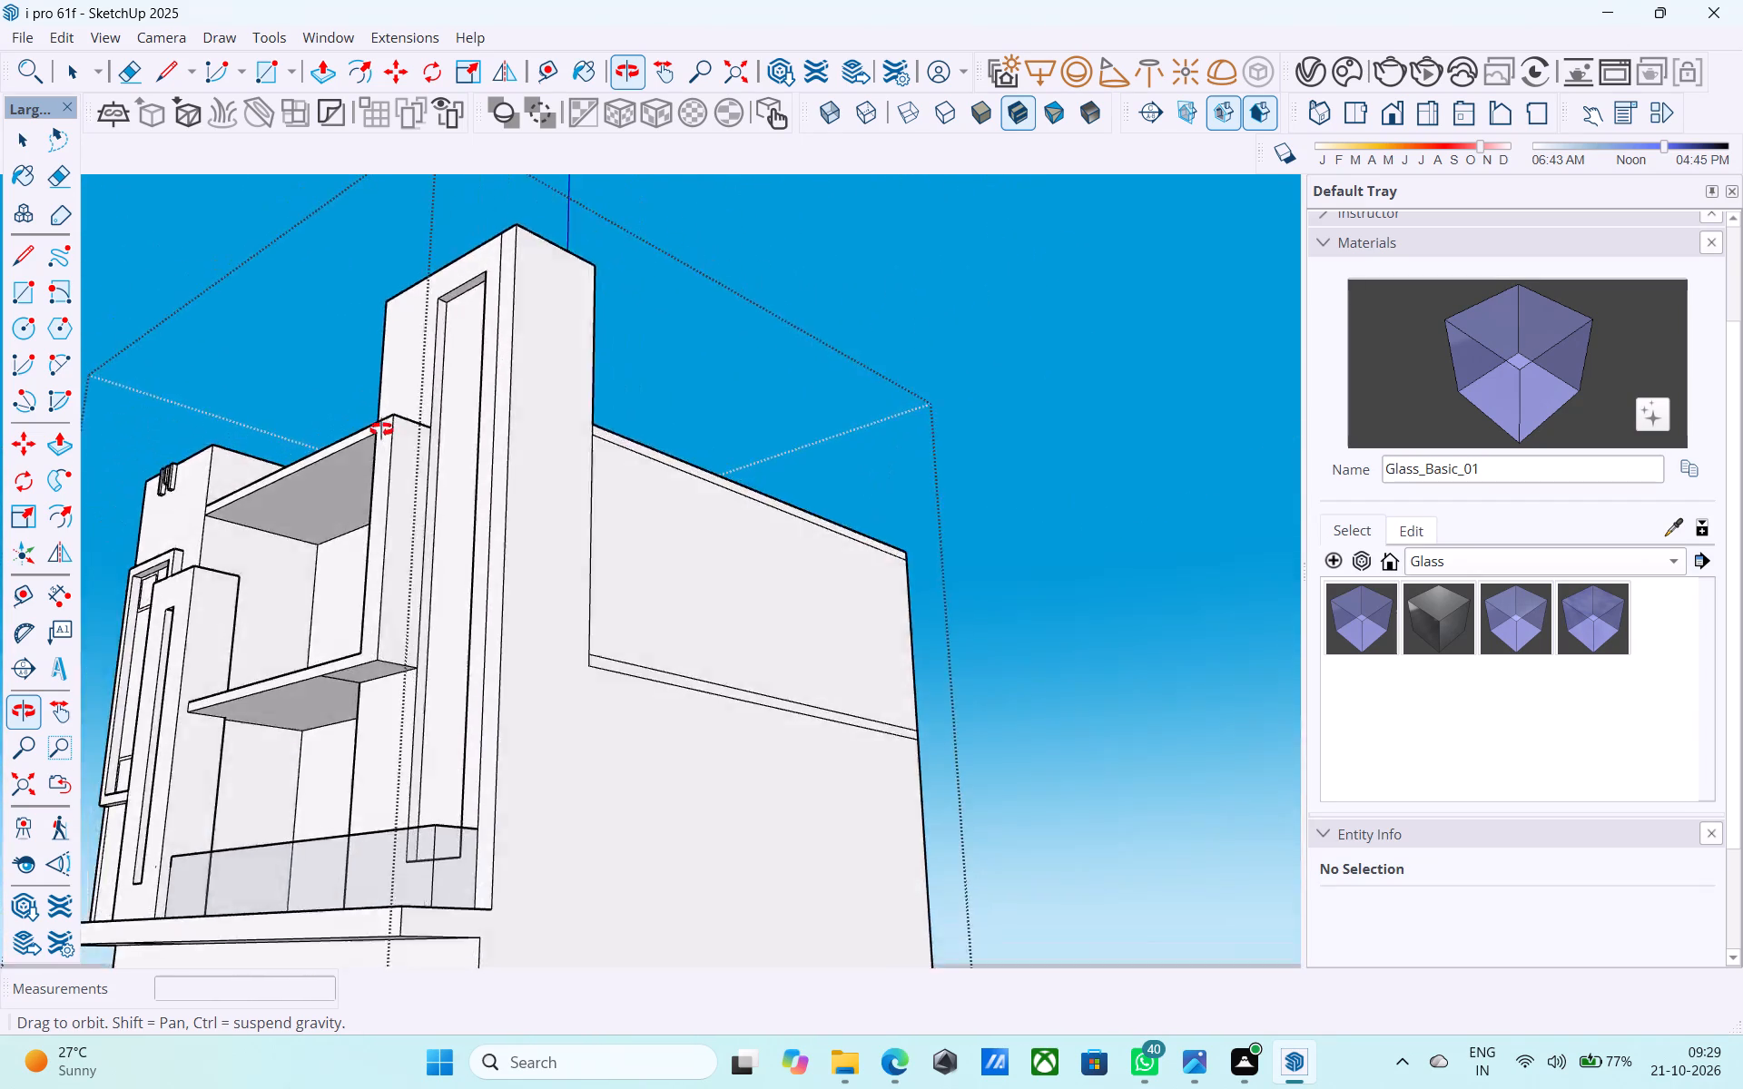
middle_click_drag(381, 429, 413, 731)
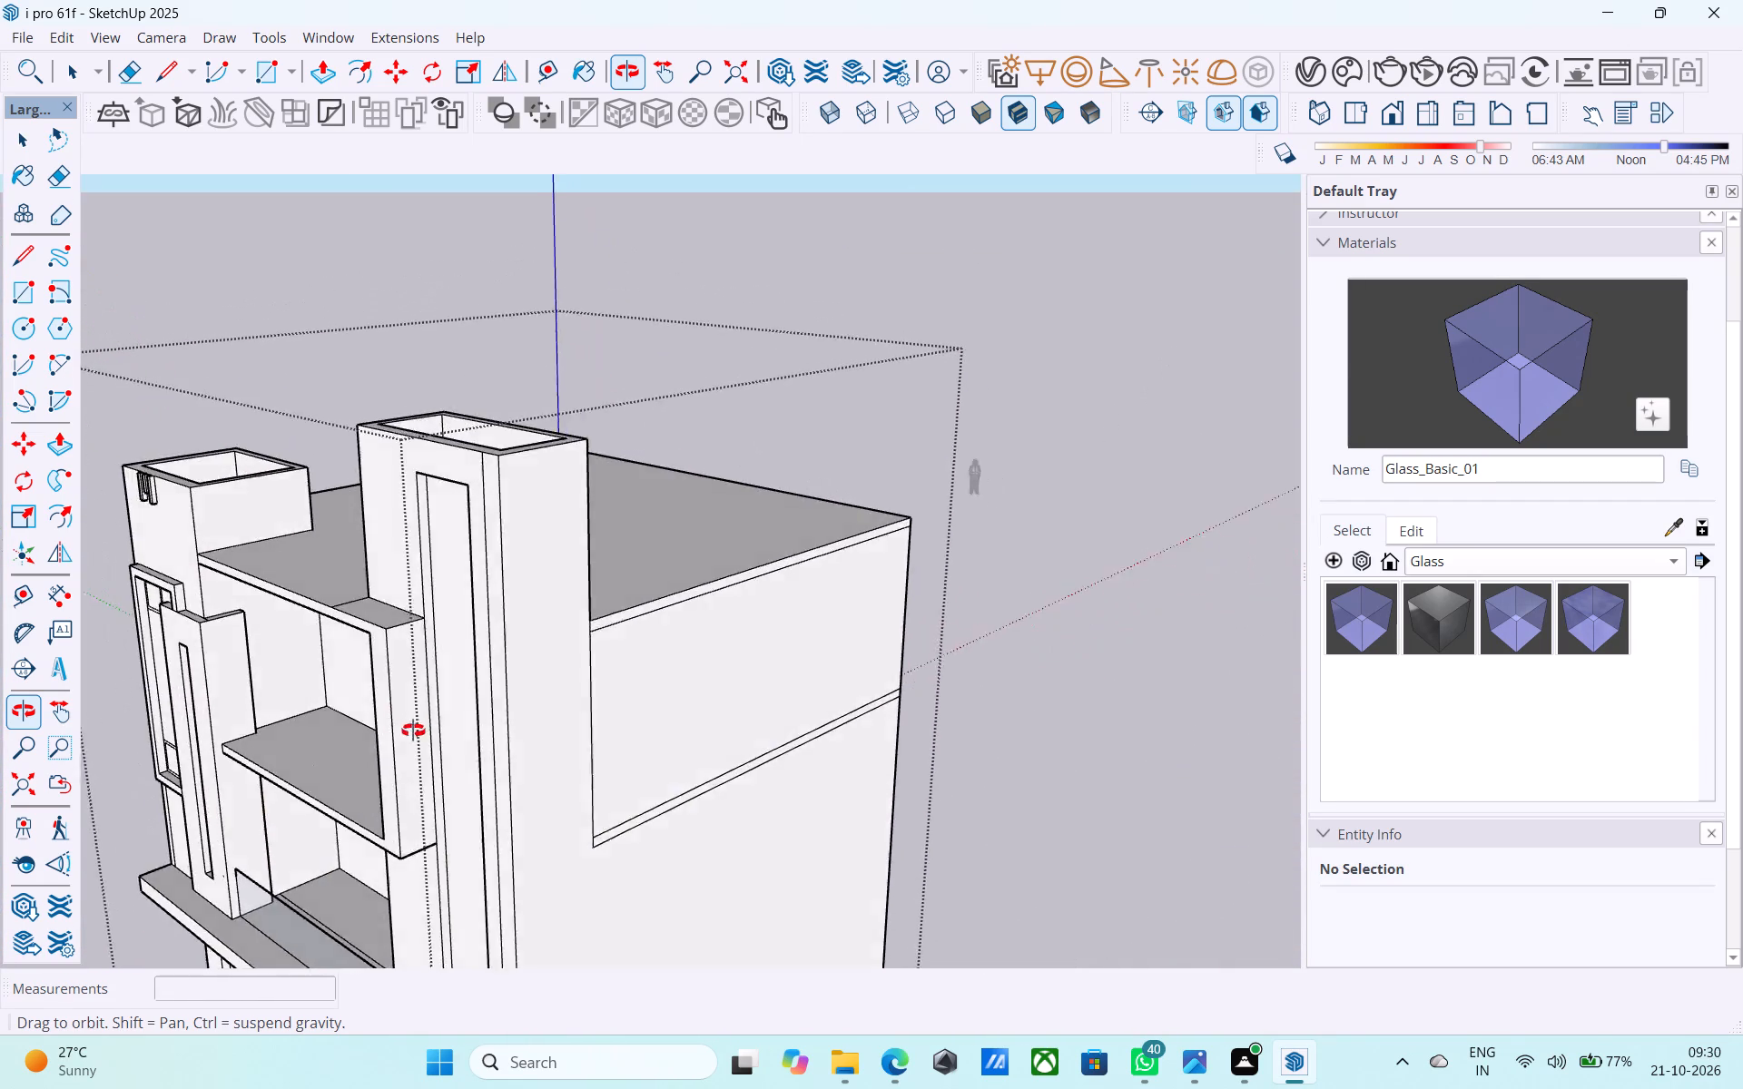
middle_click_drag(413, 731, 1151, 418)
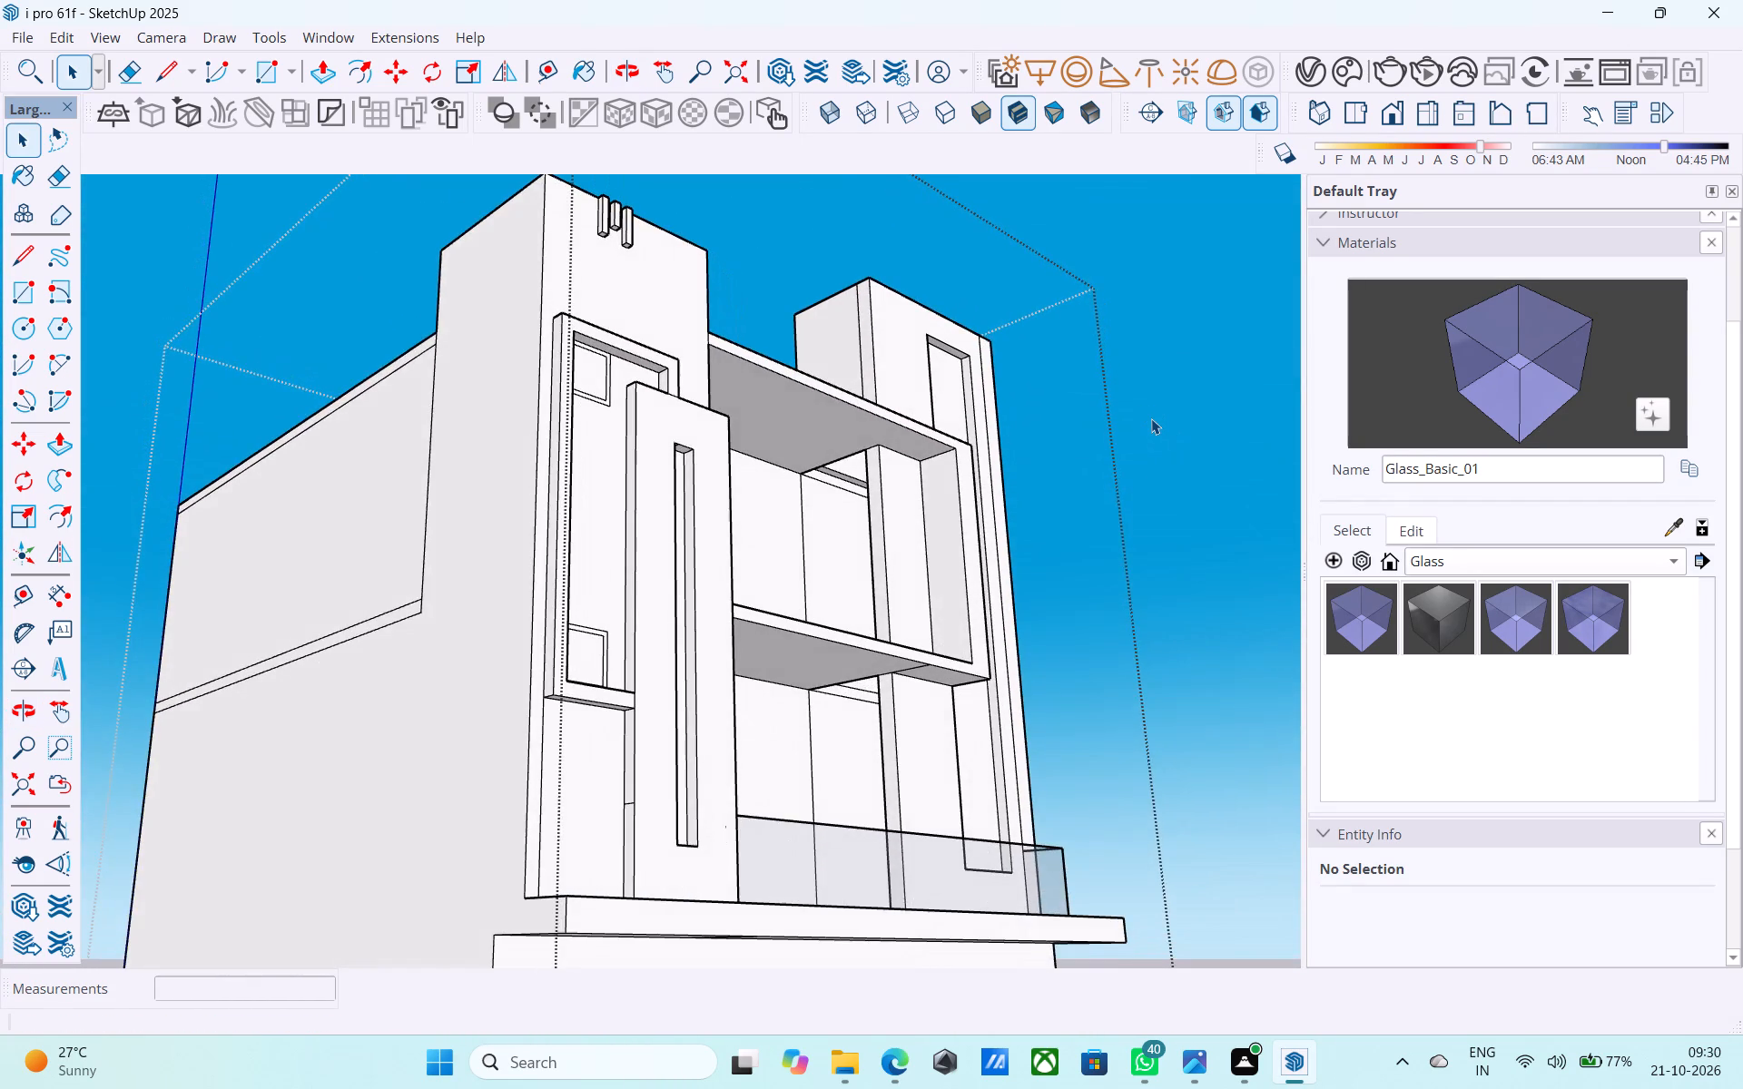
scroll(1151, 418, "up", 2)
middle_click_drag(1151, 417, 899, 479)
scroll(903, 475, "down", 5)
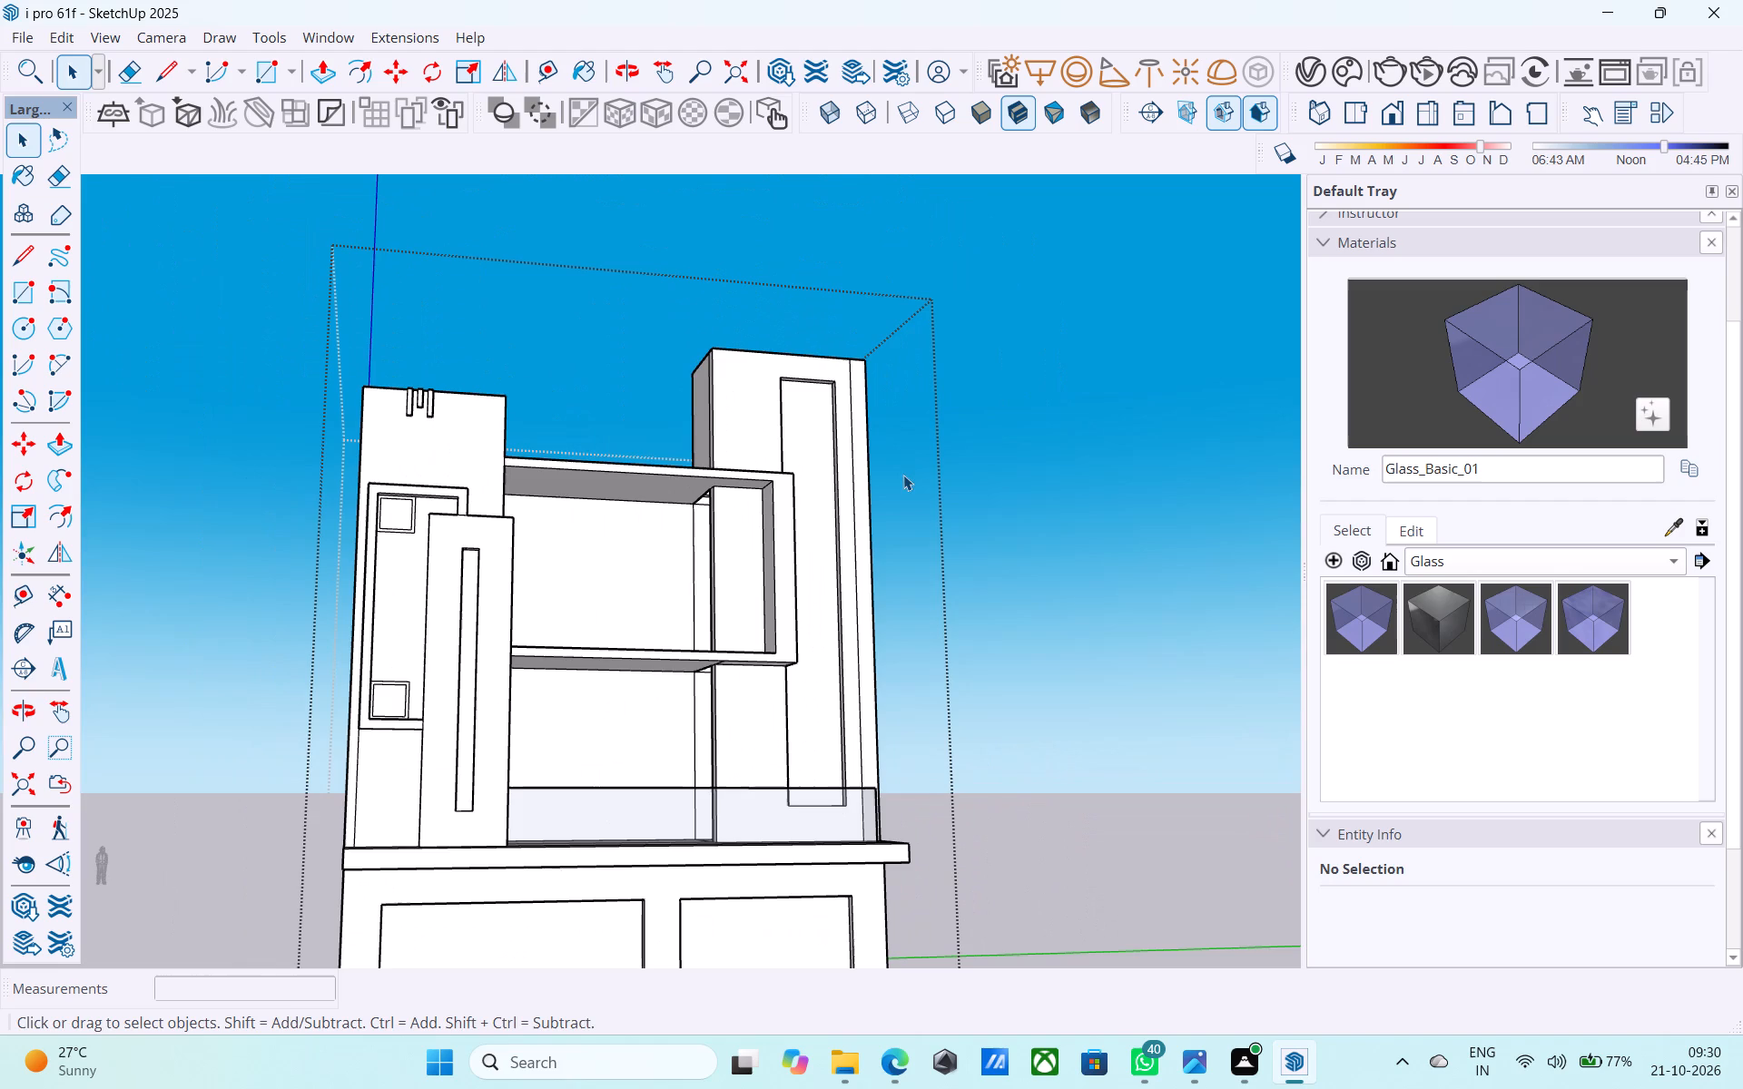
middle_click_drag(854, 486, 832, 437)
middle_click_drag(531, 457, 481, 645)
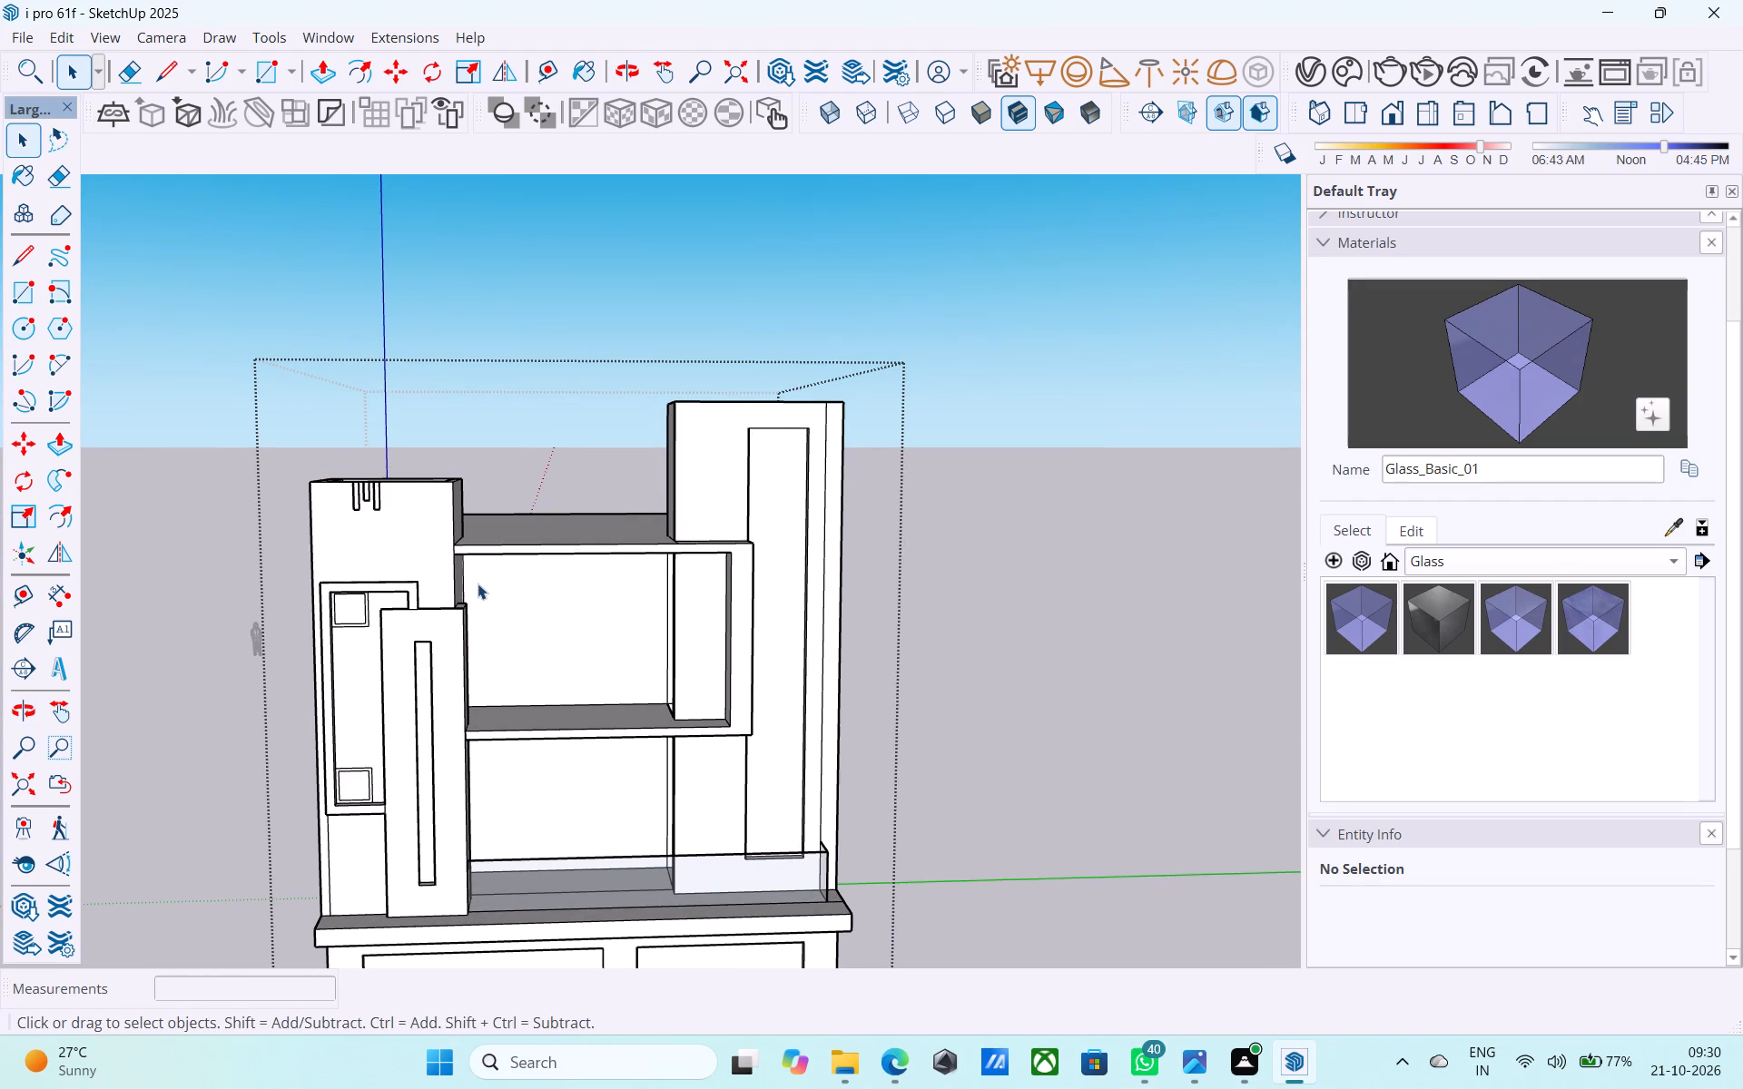
middle_click_drag(478, 580, 290, 652)
scroll(315, 555, "up", 4)
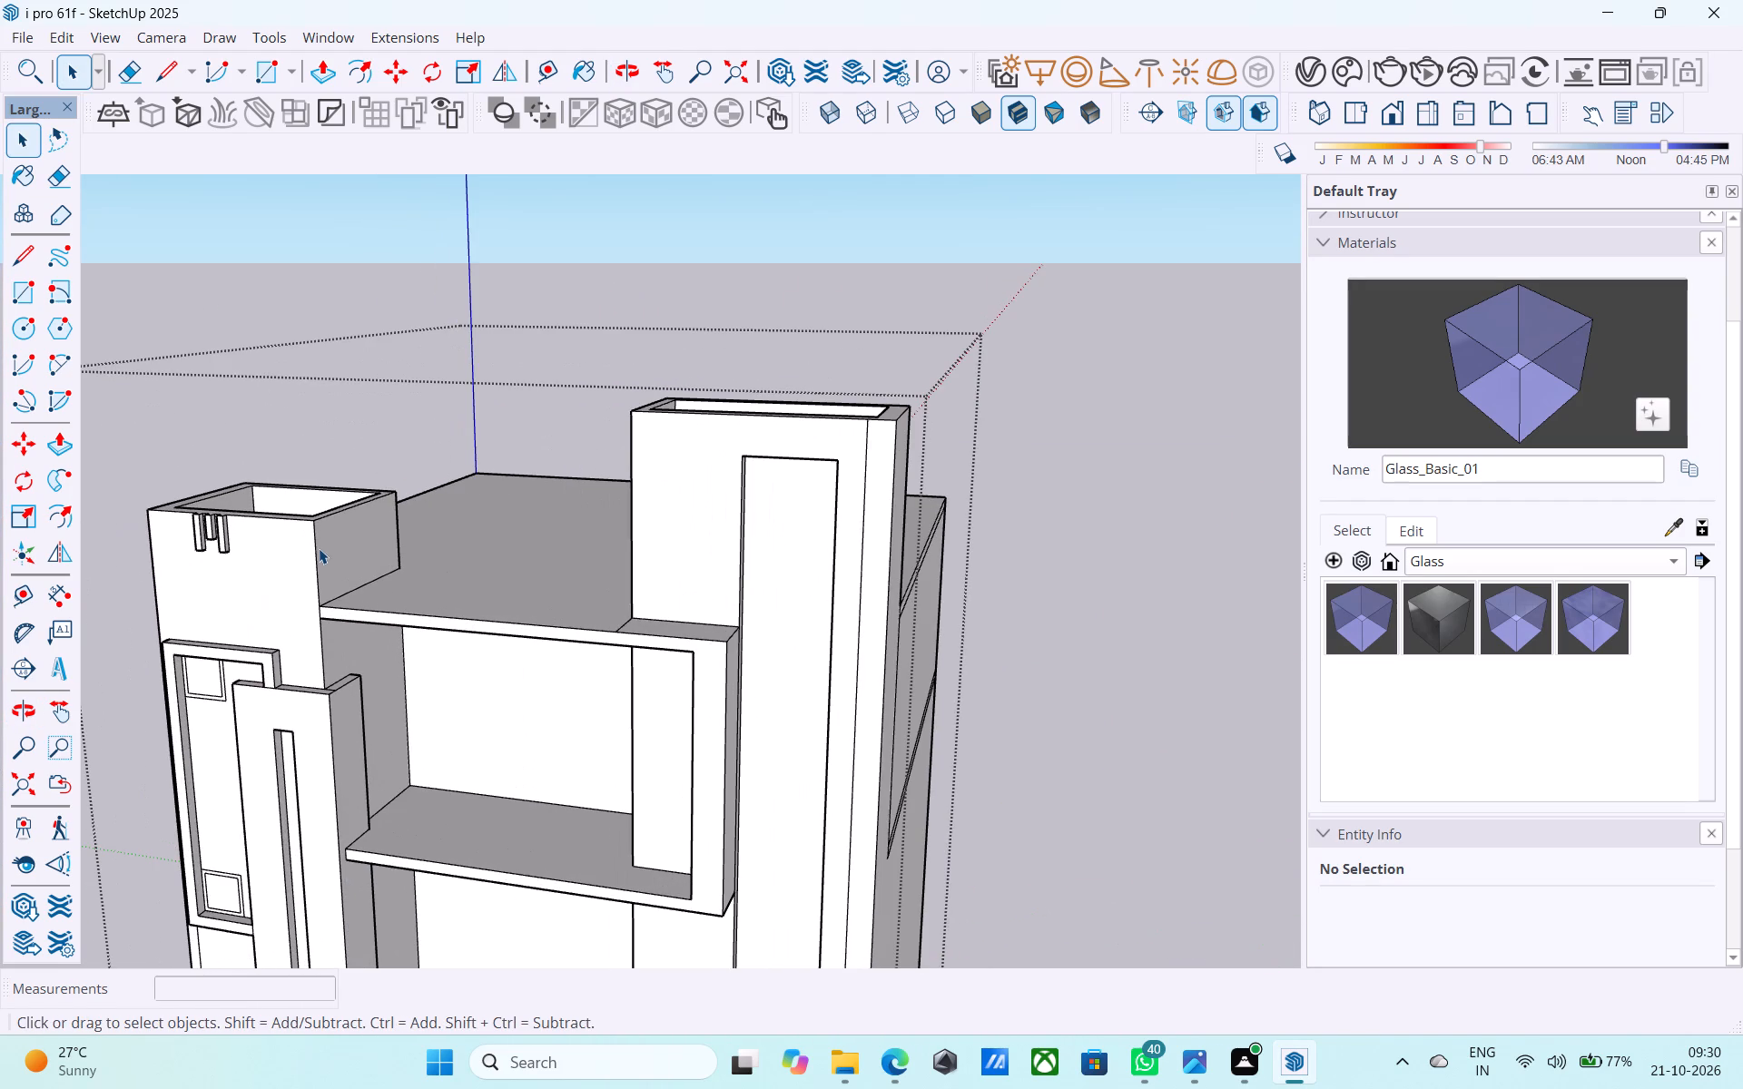
middle_click_drag(430, 518, 416, 518)
scroll(529, 492, "up", 2)
scroll(566, 485, "down", 2)
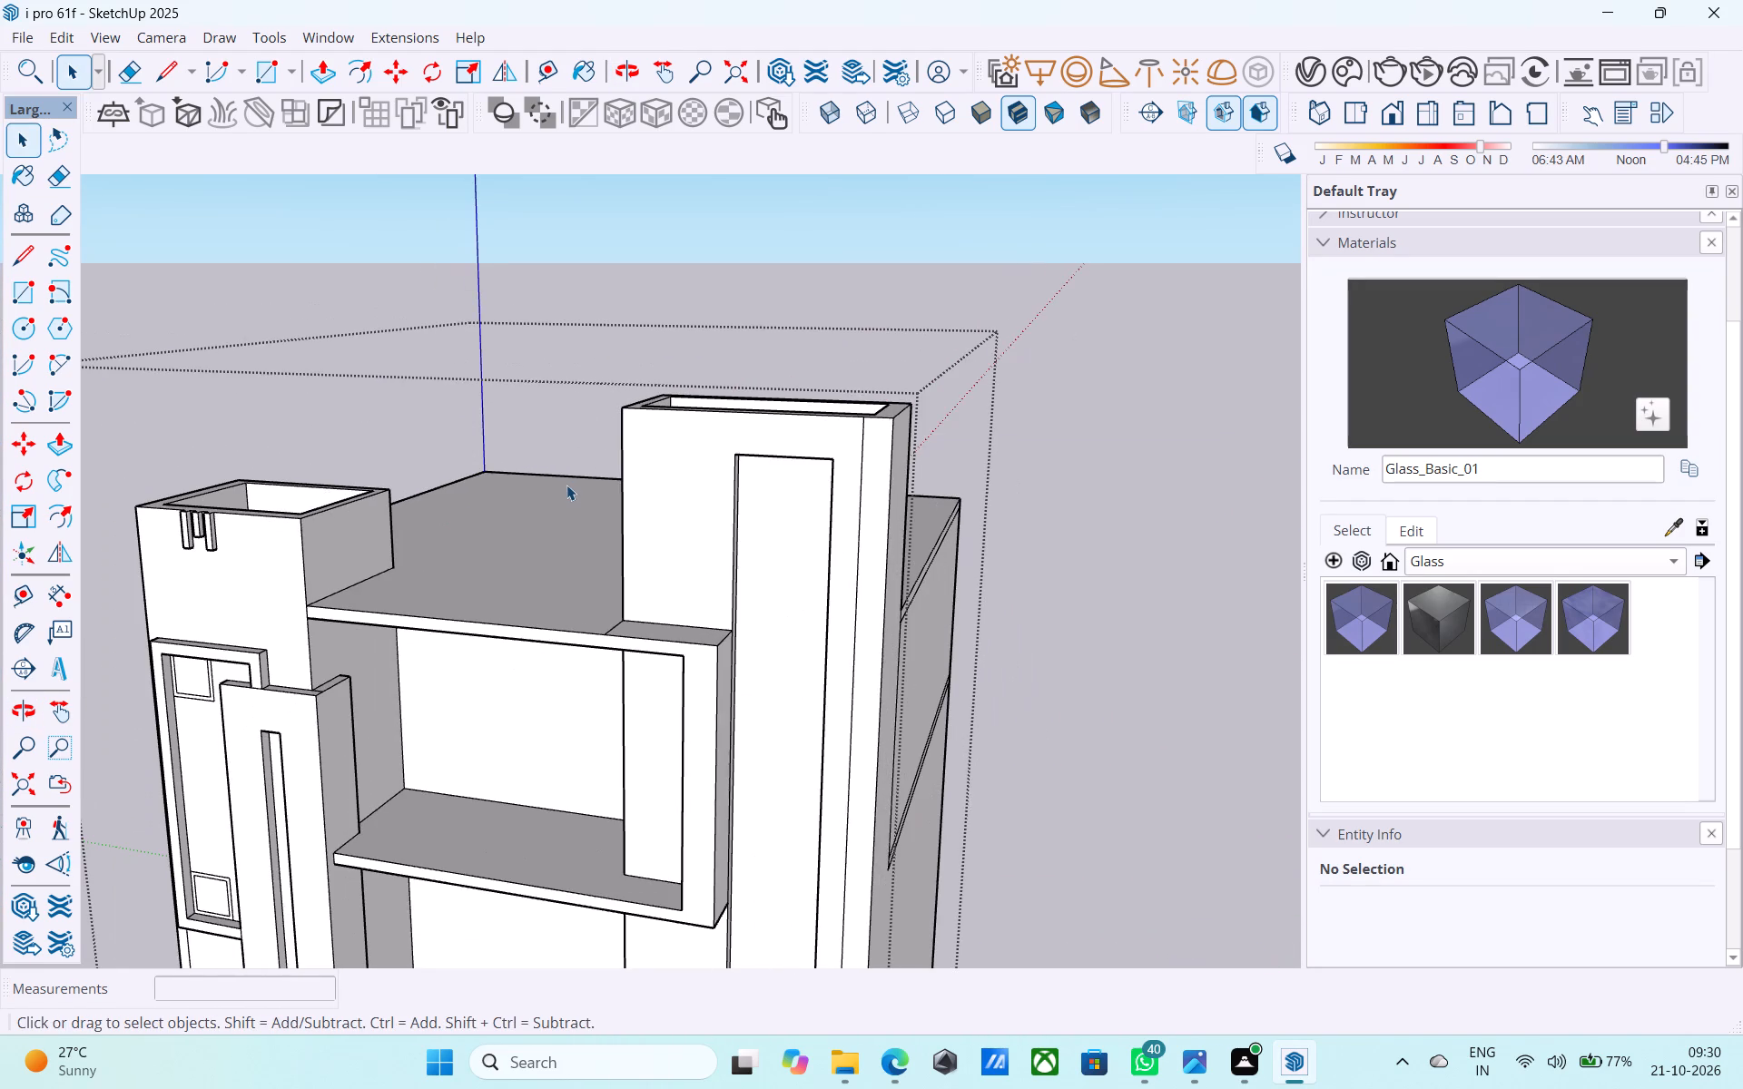
middle_click_drag(566, 485, 644, 467)
scroll(637, 466, "down", 5)
scroll(607, 668, "down", 4)
middle_click_drag(640, 706, 891, 843)
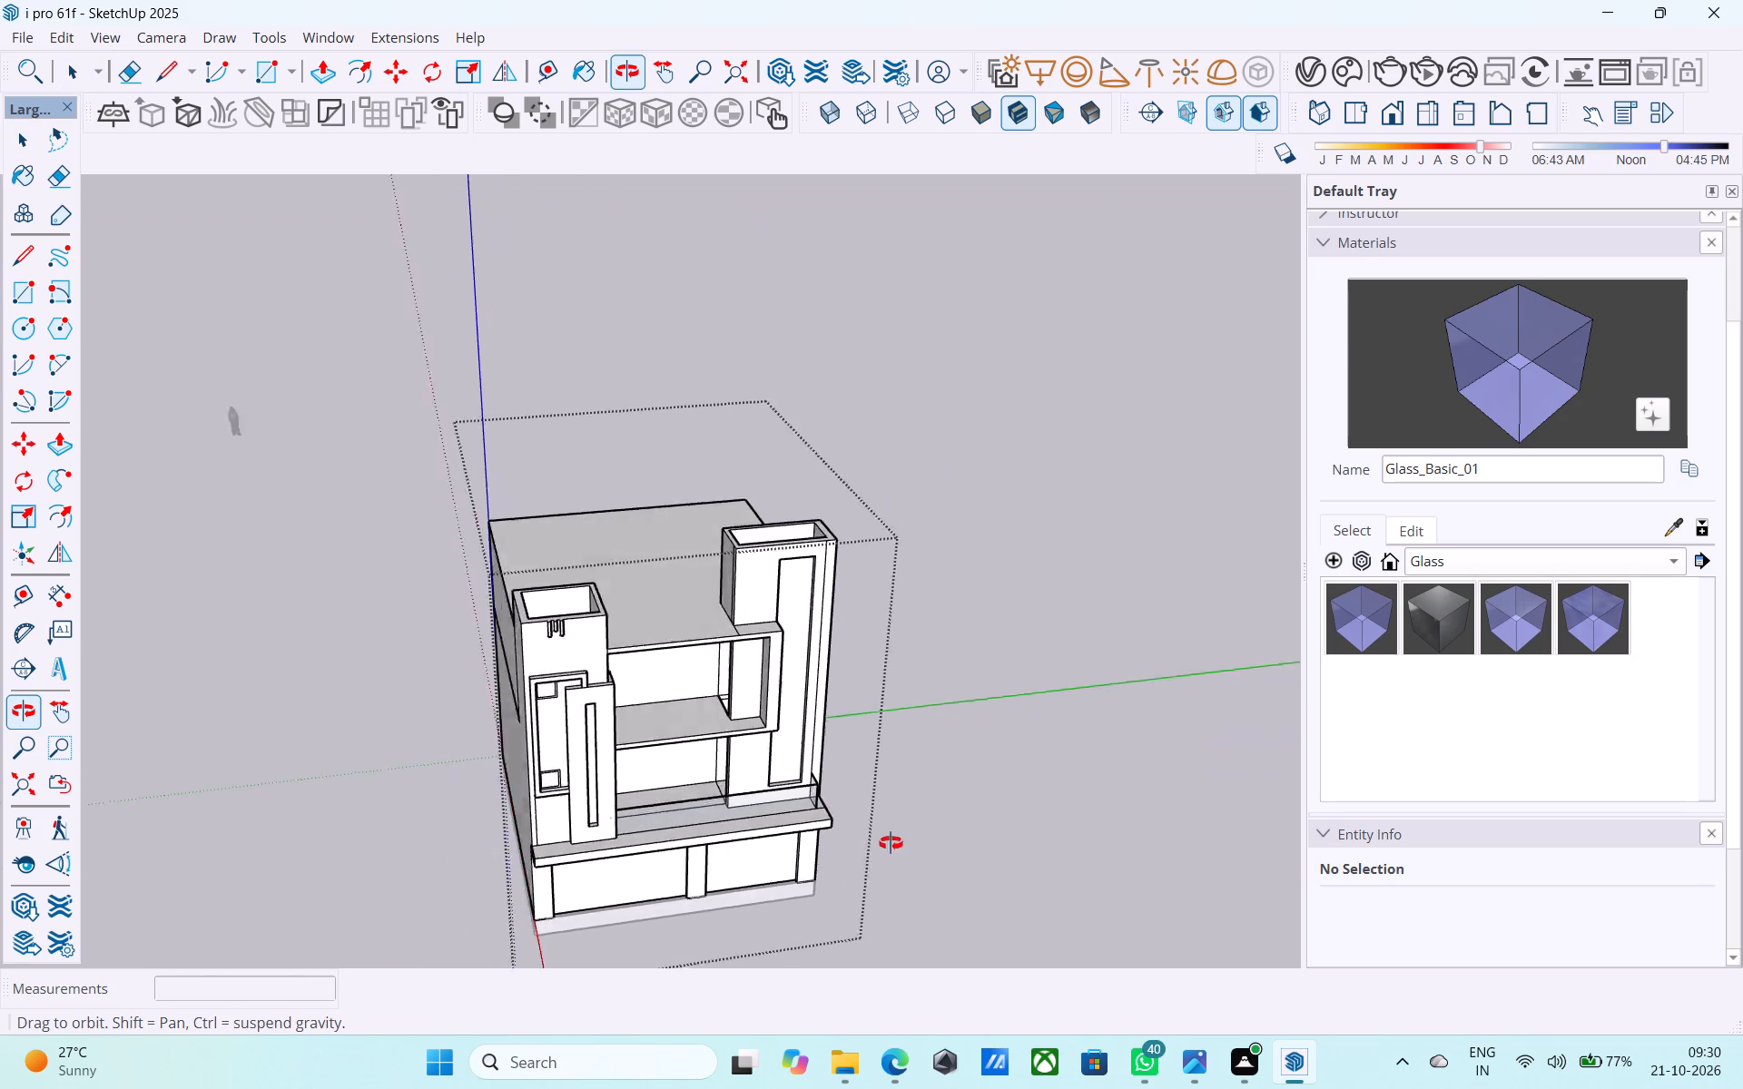
middle_click_drag(891, 843, 911, 904)
scroll(860, 777, "up", 3)
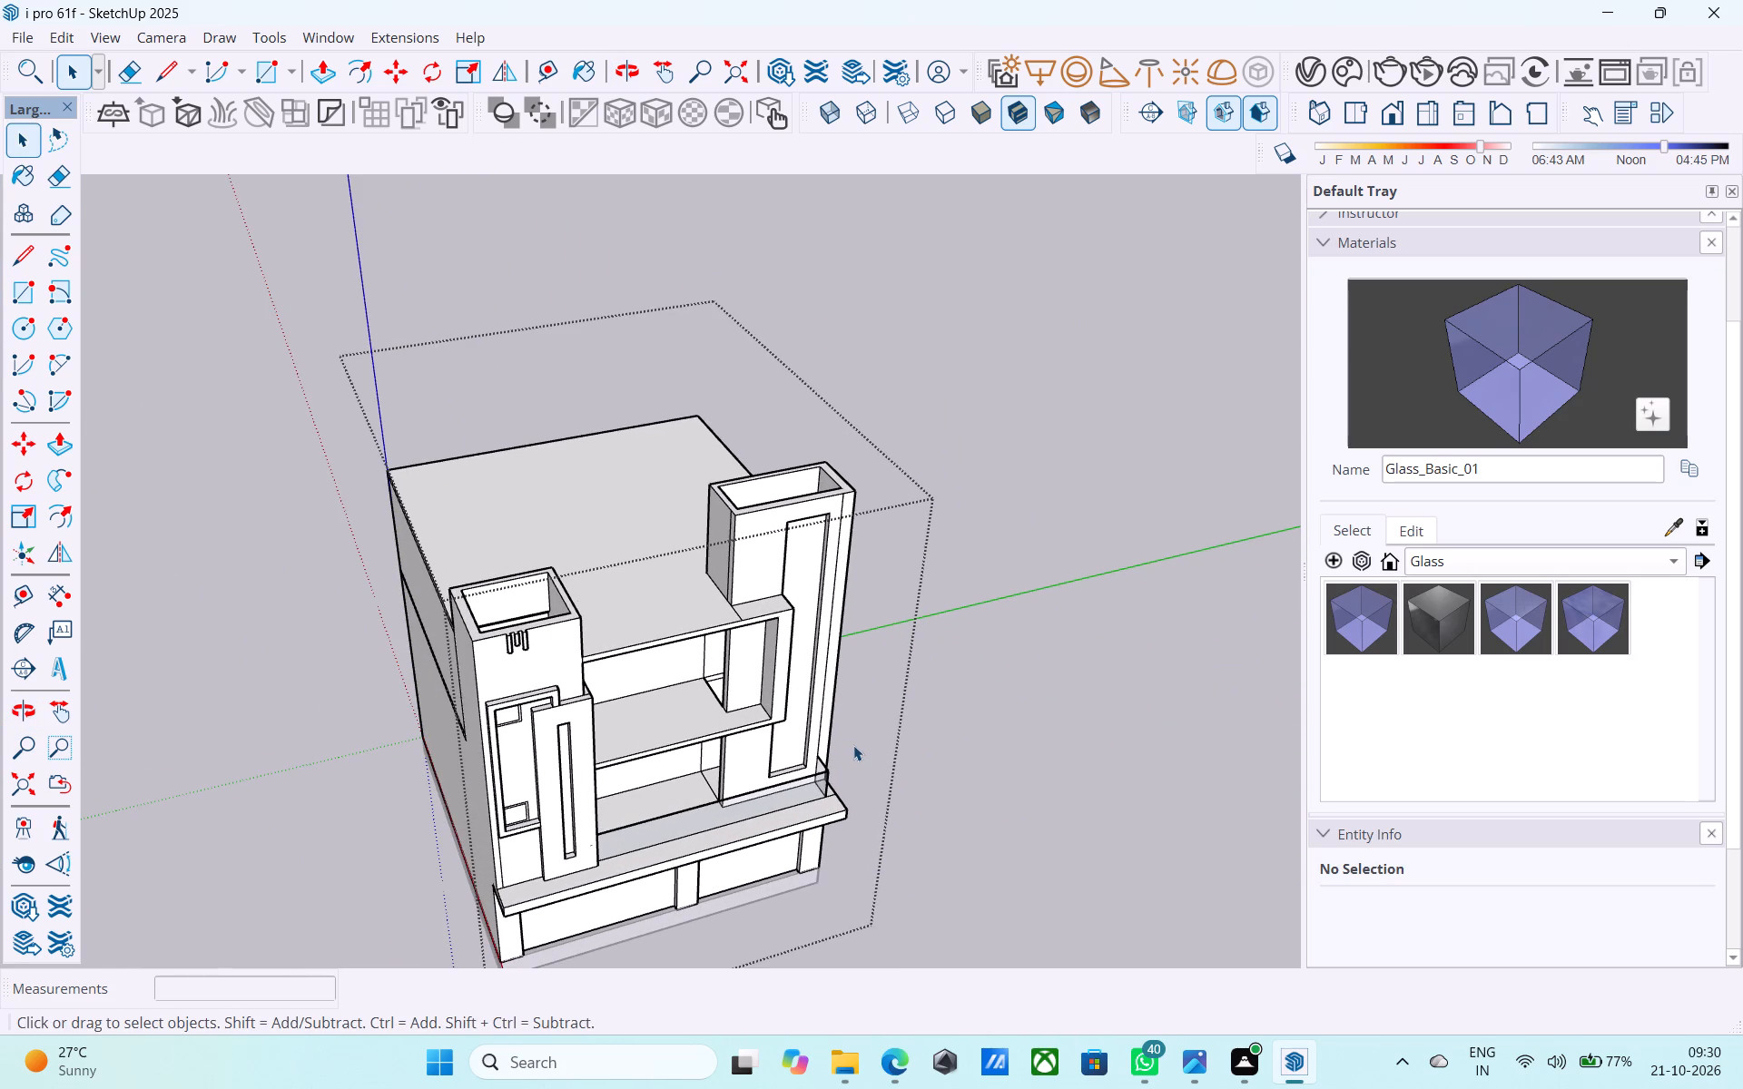
middle_click_drag(955, 701, 971, 692)
scroll(971, 692, "up", 1)
middle_click_drag(1009, 585, 1019, 561)
scroll(936, 623, "down", 3)
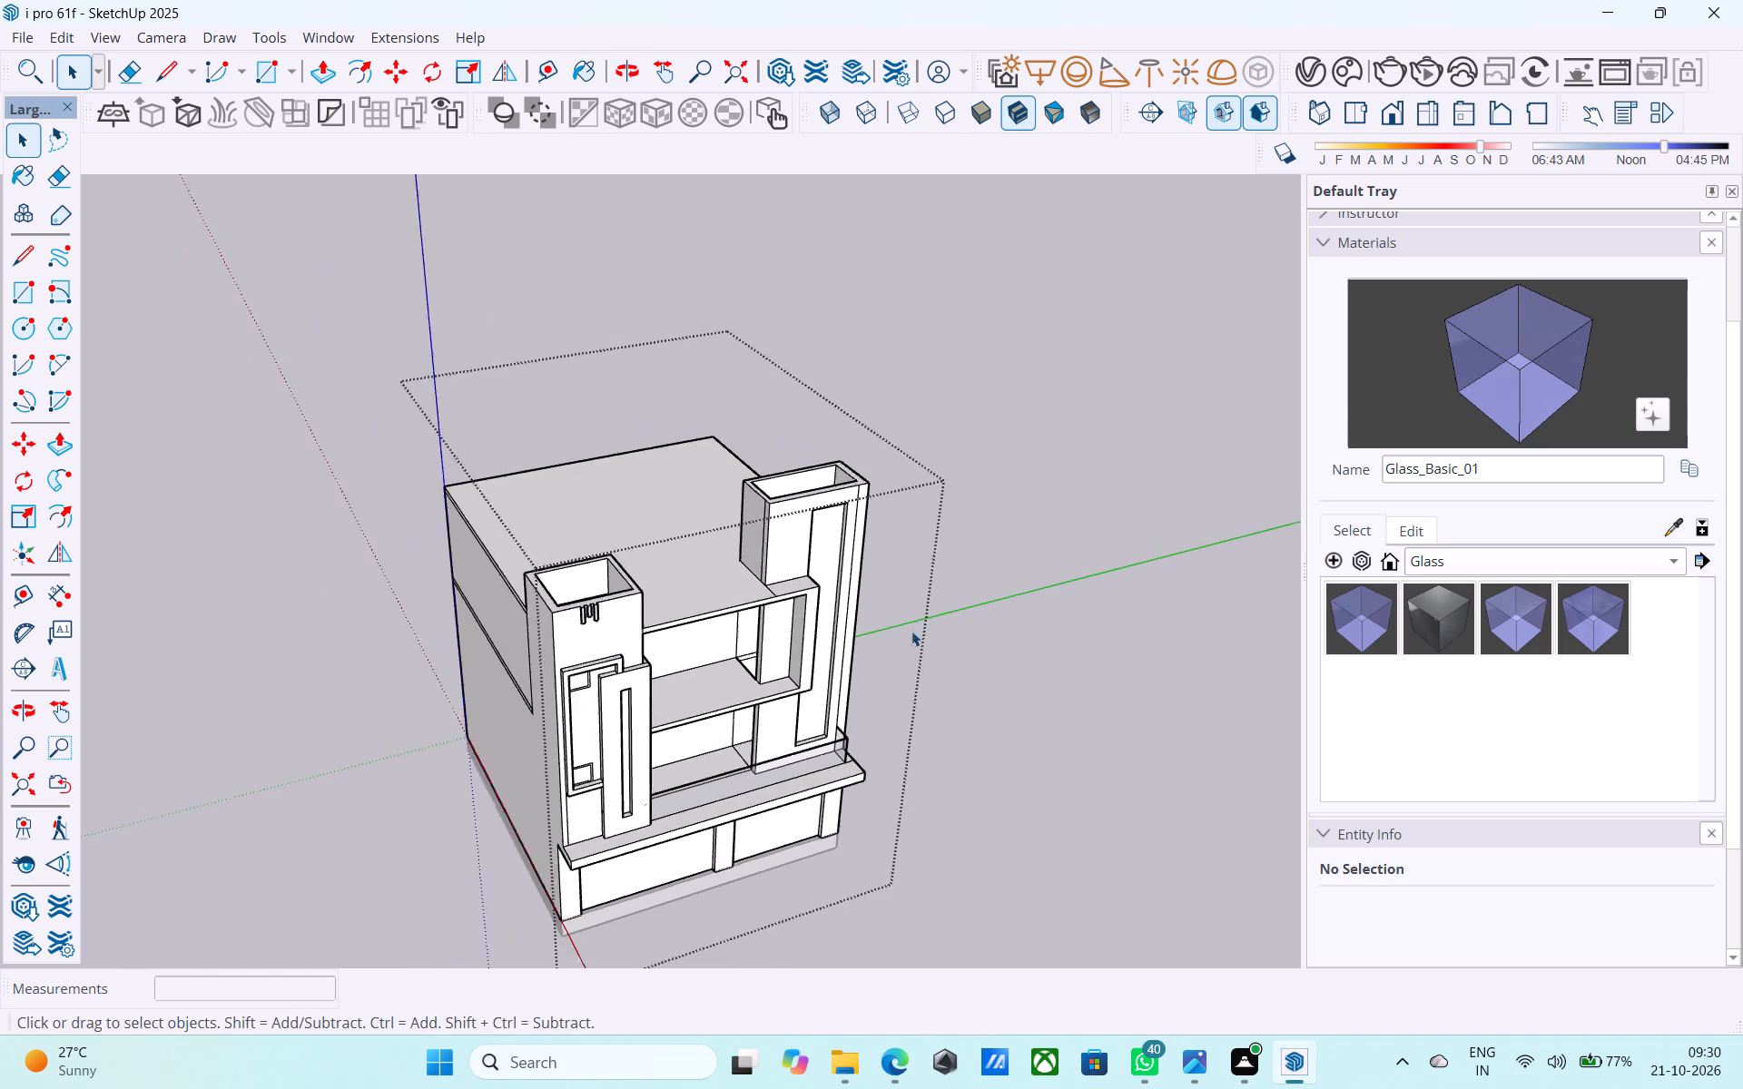
Draw a 4' vertical line on the wall face beside the tall panel recess, 1' along its base edge from the corner.
scroll(911, 631, "down", 1)
middle_click_drag(910, 633, 921, 858)
scroll(819, 894, "up", 12)
middle_click_drag(743, 824, 709, 800)
scroll(709, 799, "up", 4)
middle_click_drag(709, 800, 709, 797)
middle_click(714, 774)
scroll(714, 776, "up", 3)
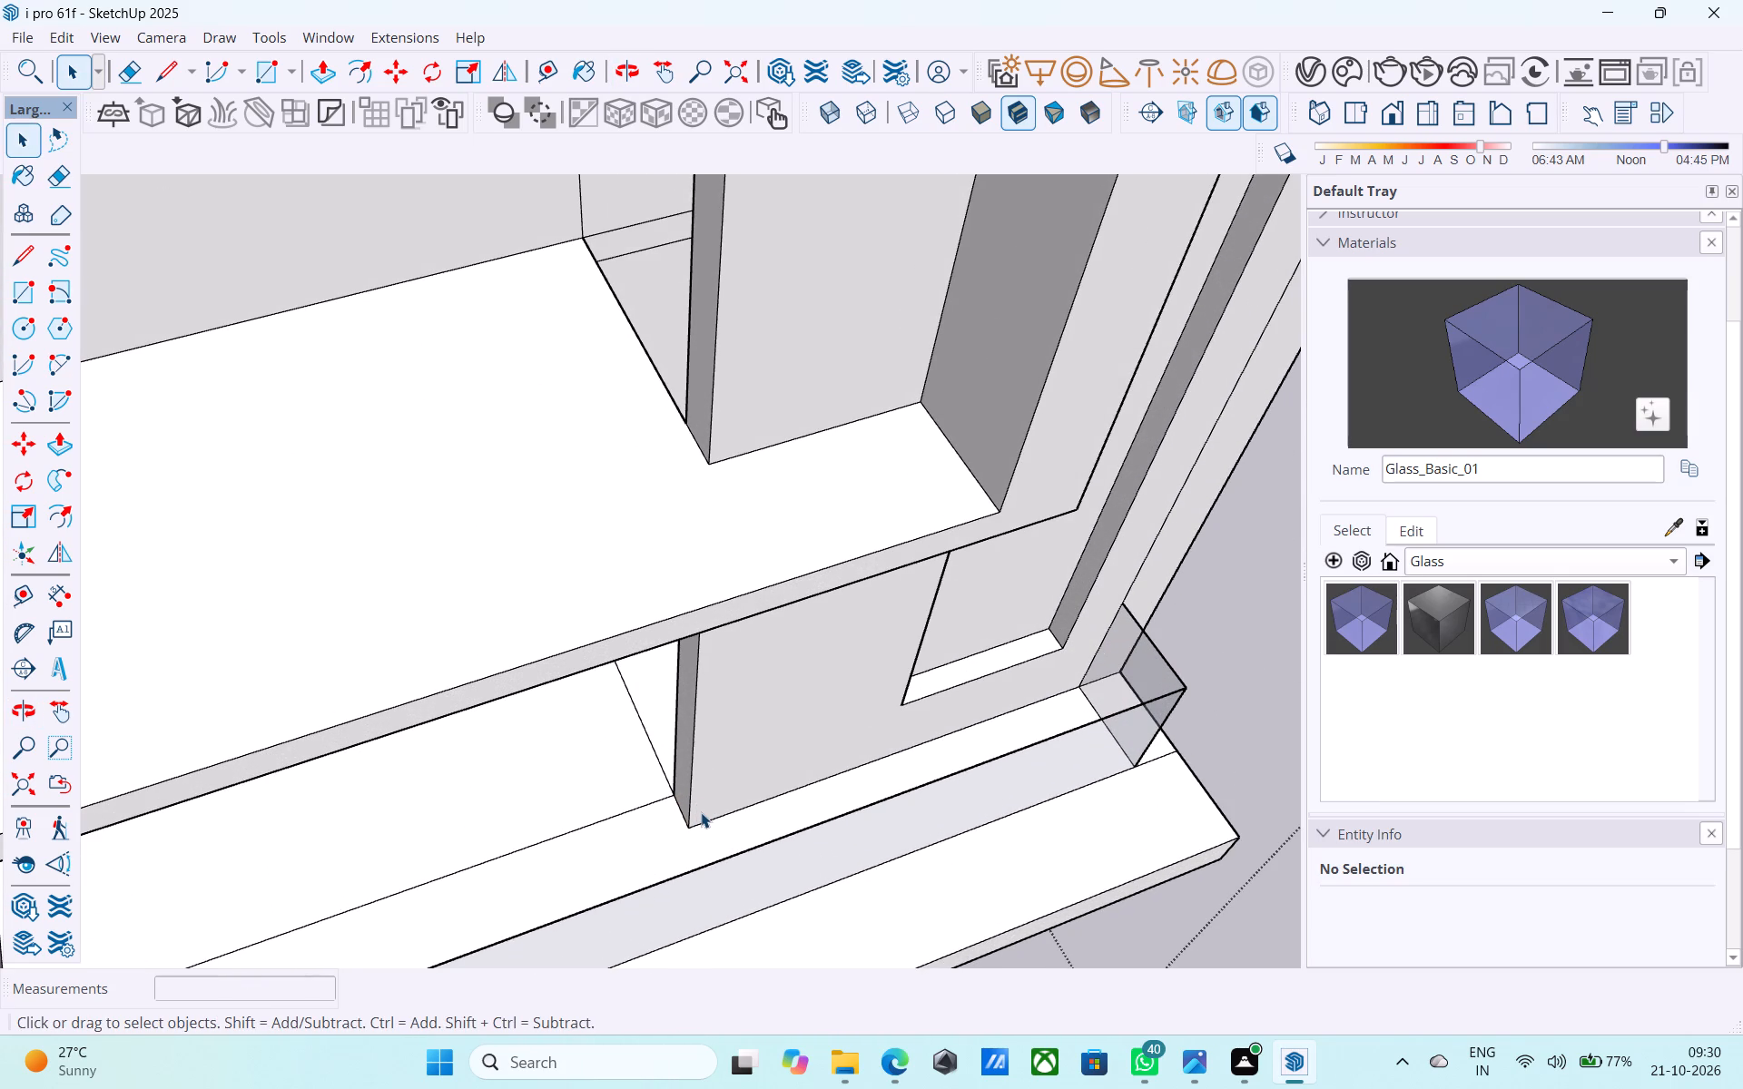
key("l")
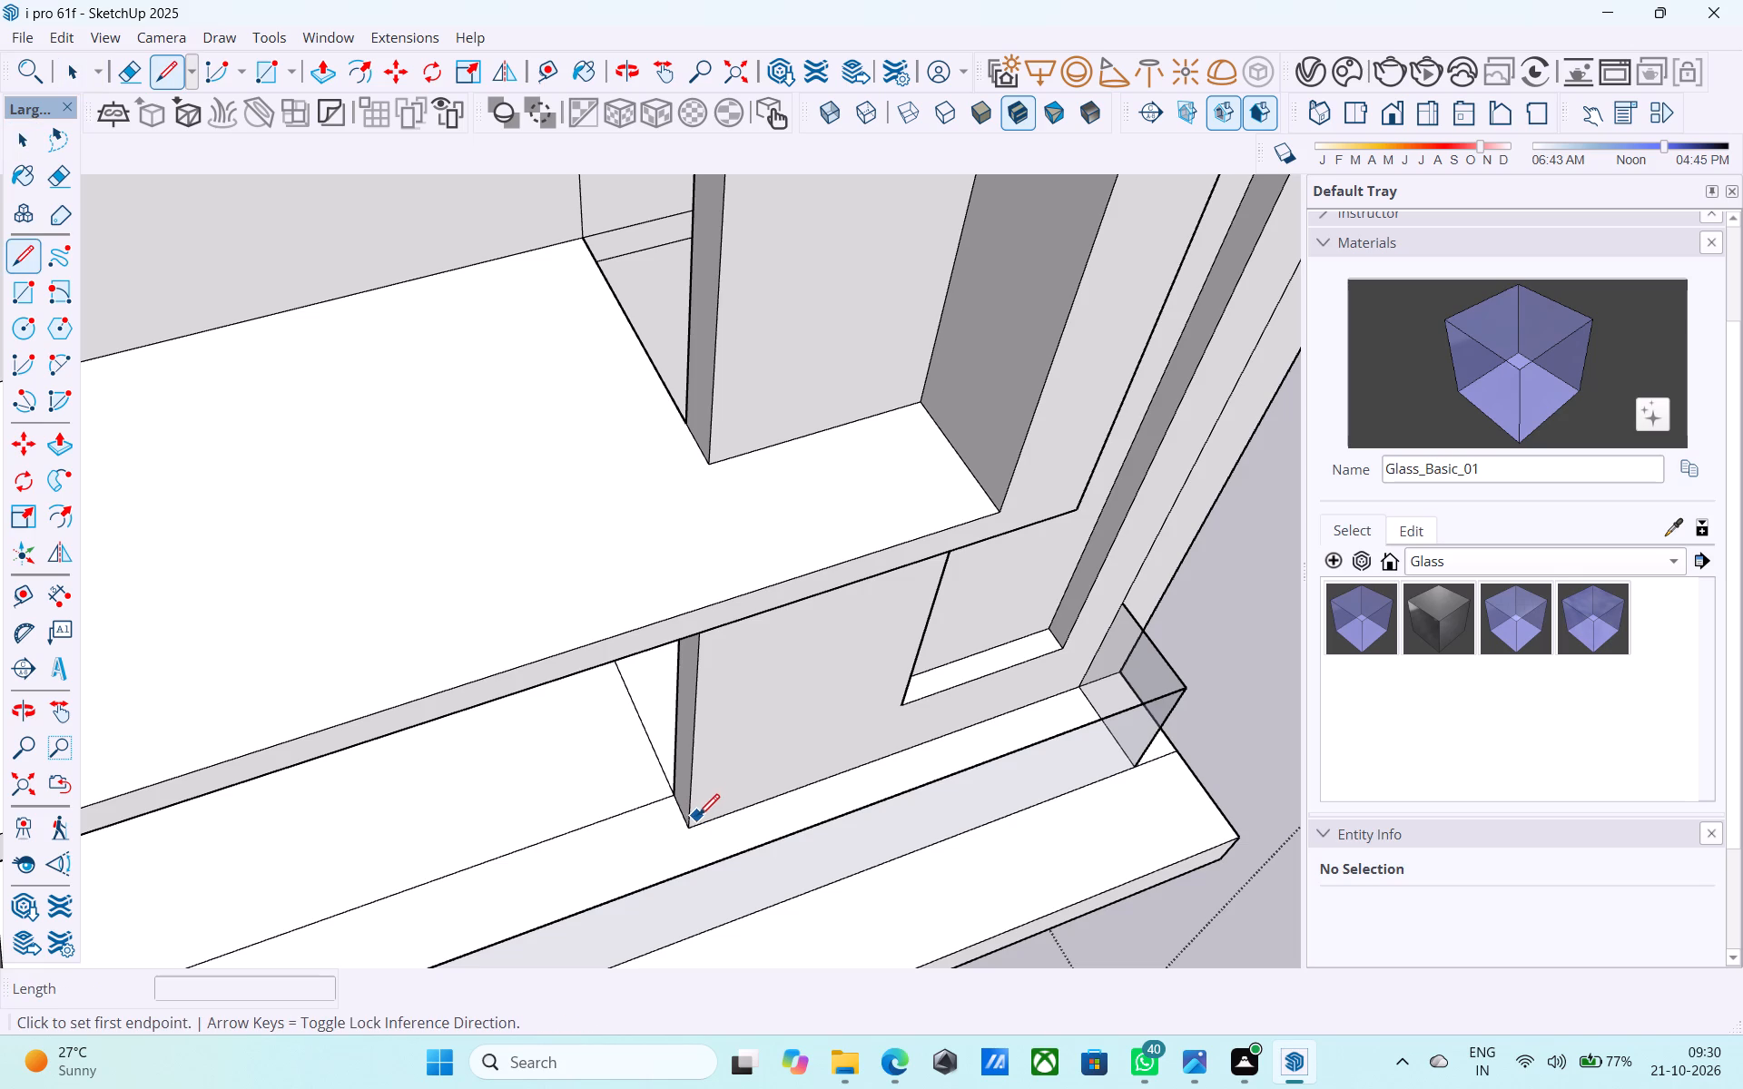
left_click(697, 821)
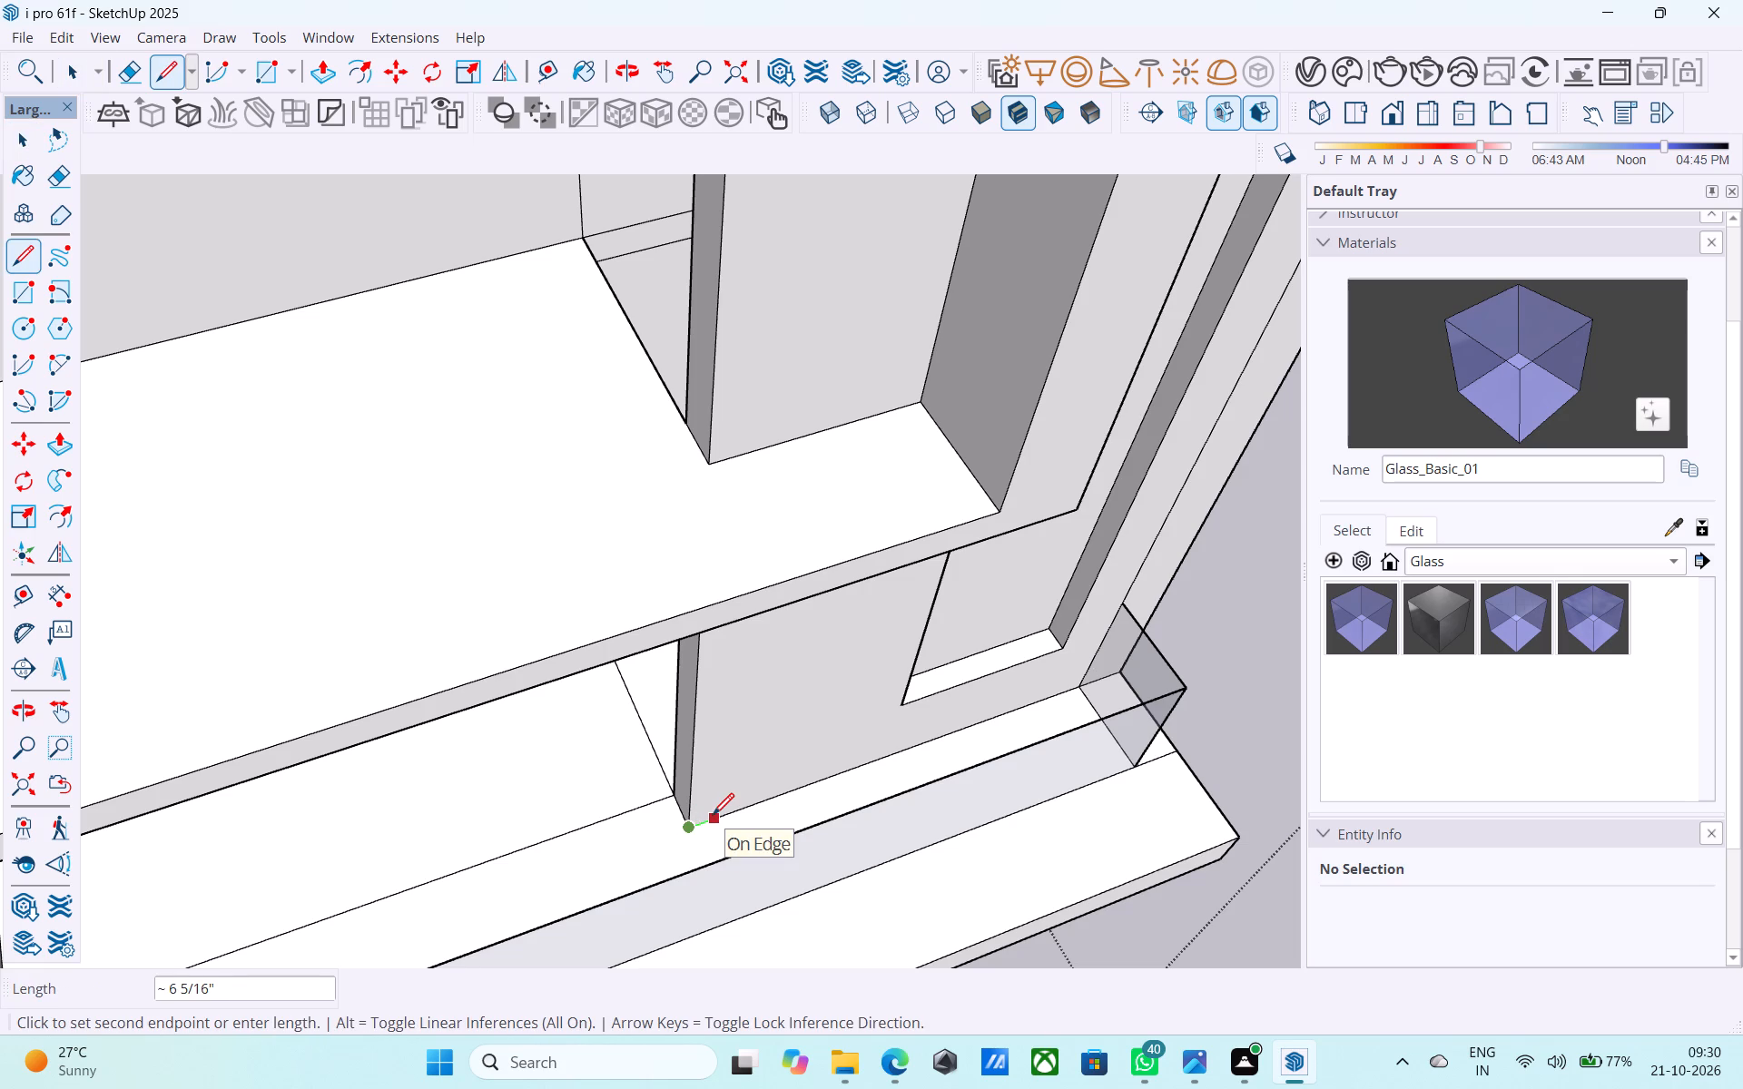
type("1'")
key("Return")
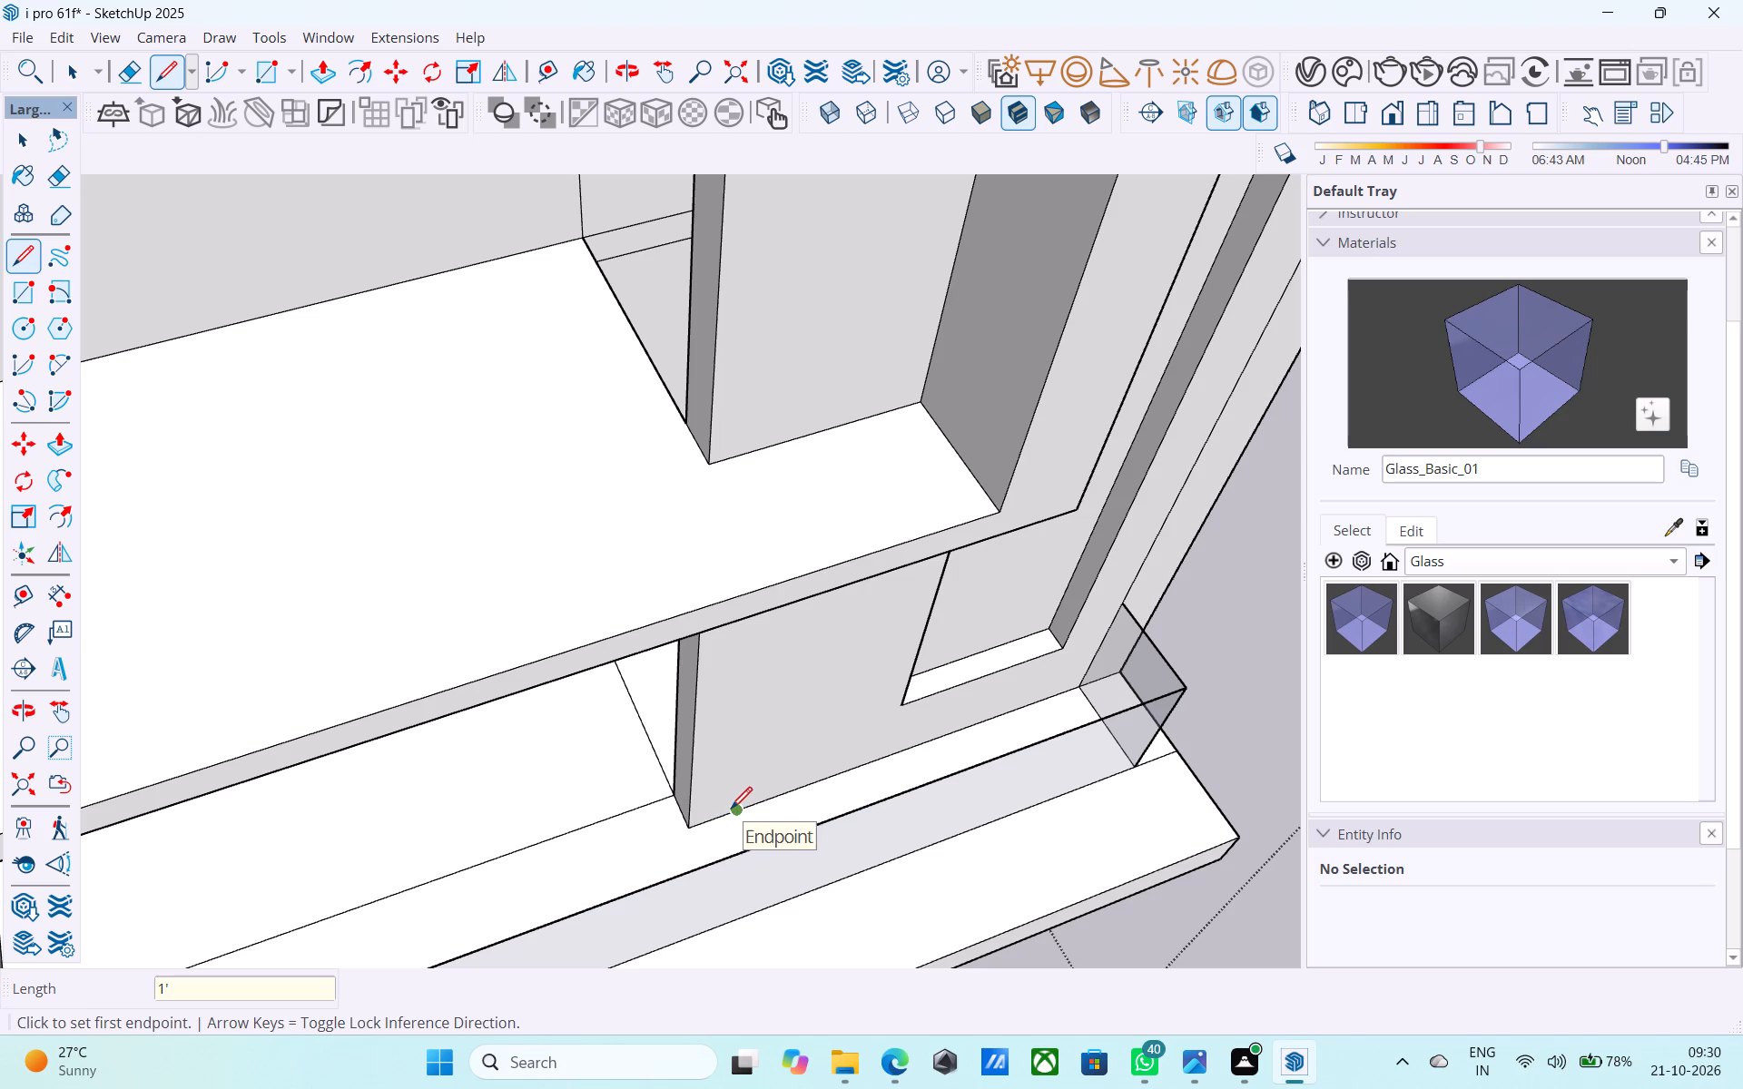
left_click(732, 812)
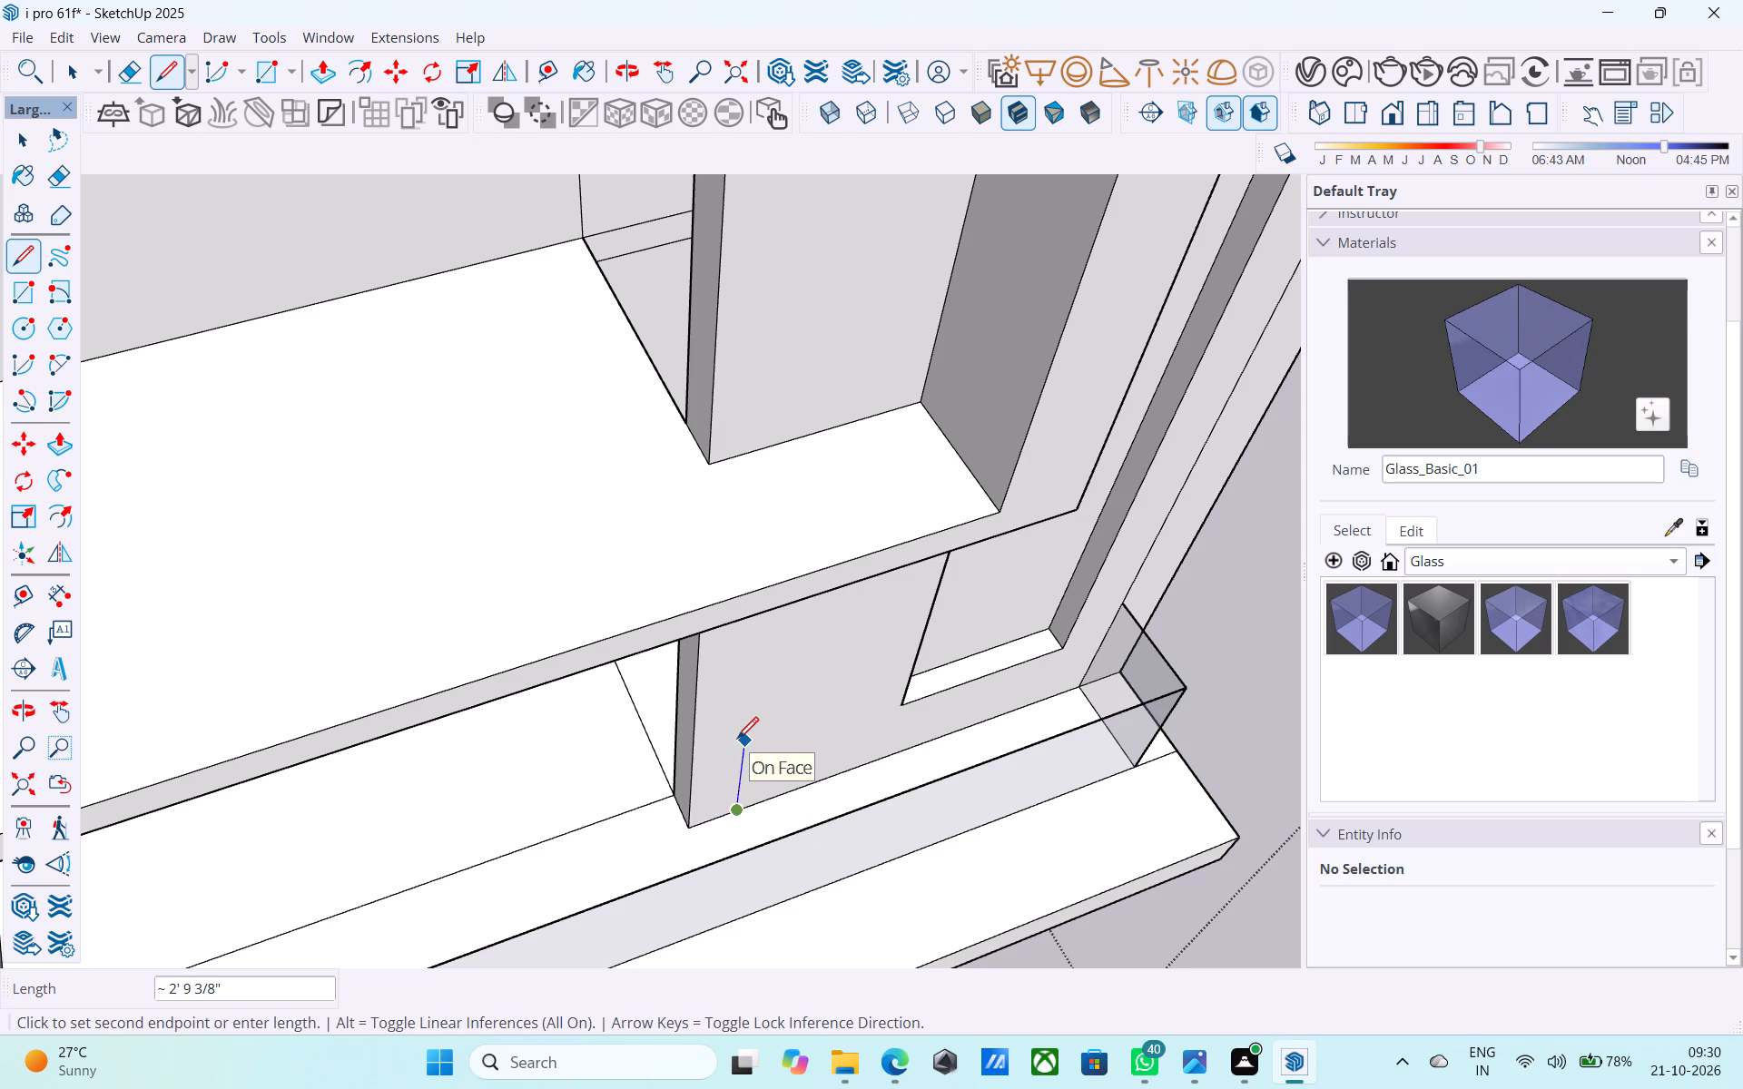
type("3'")
key("Return")
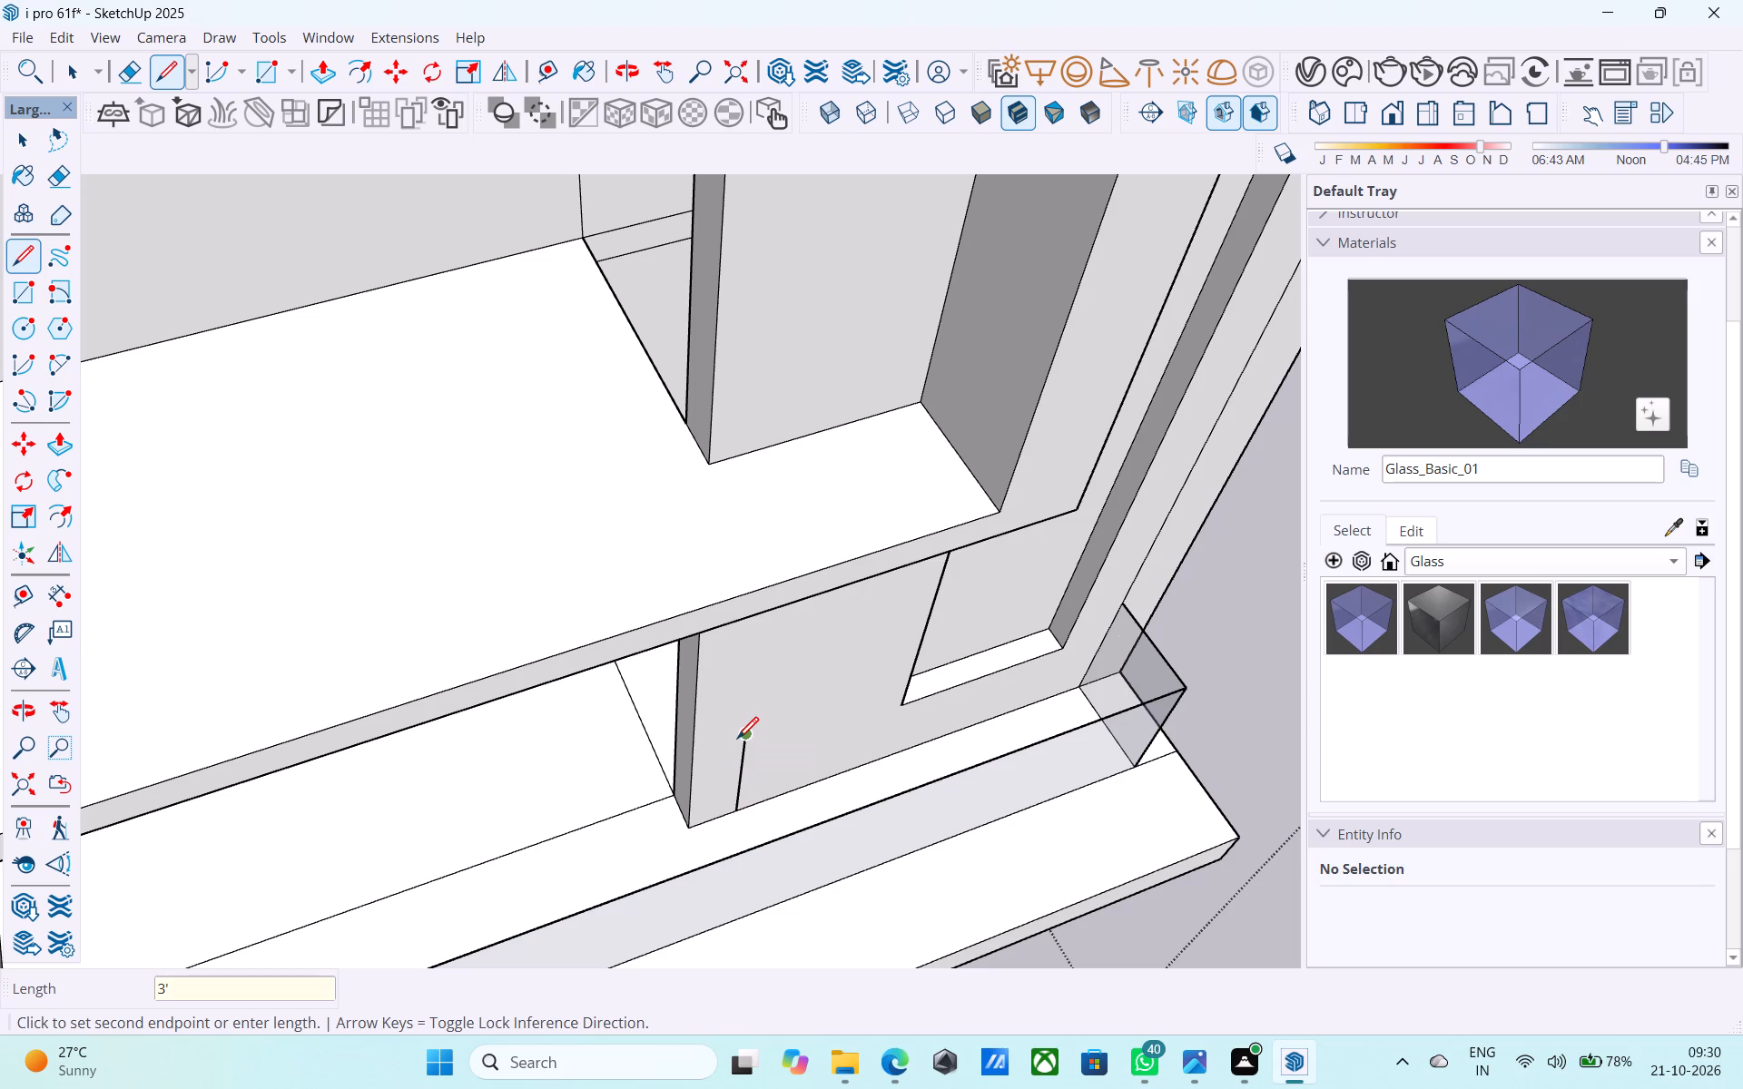
type("4'")
key("Return")
Complete a 6" wide rectangular strip from the vertical line's top, closing it down to the wall's base edge.
scroll(756, 703, "up", 3)
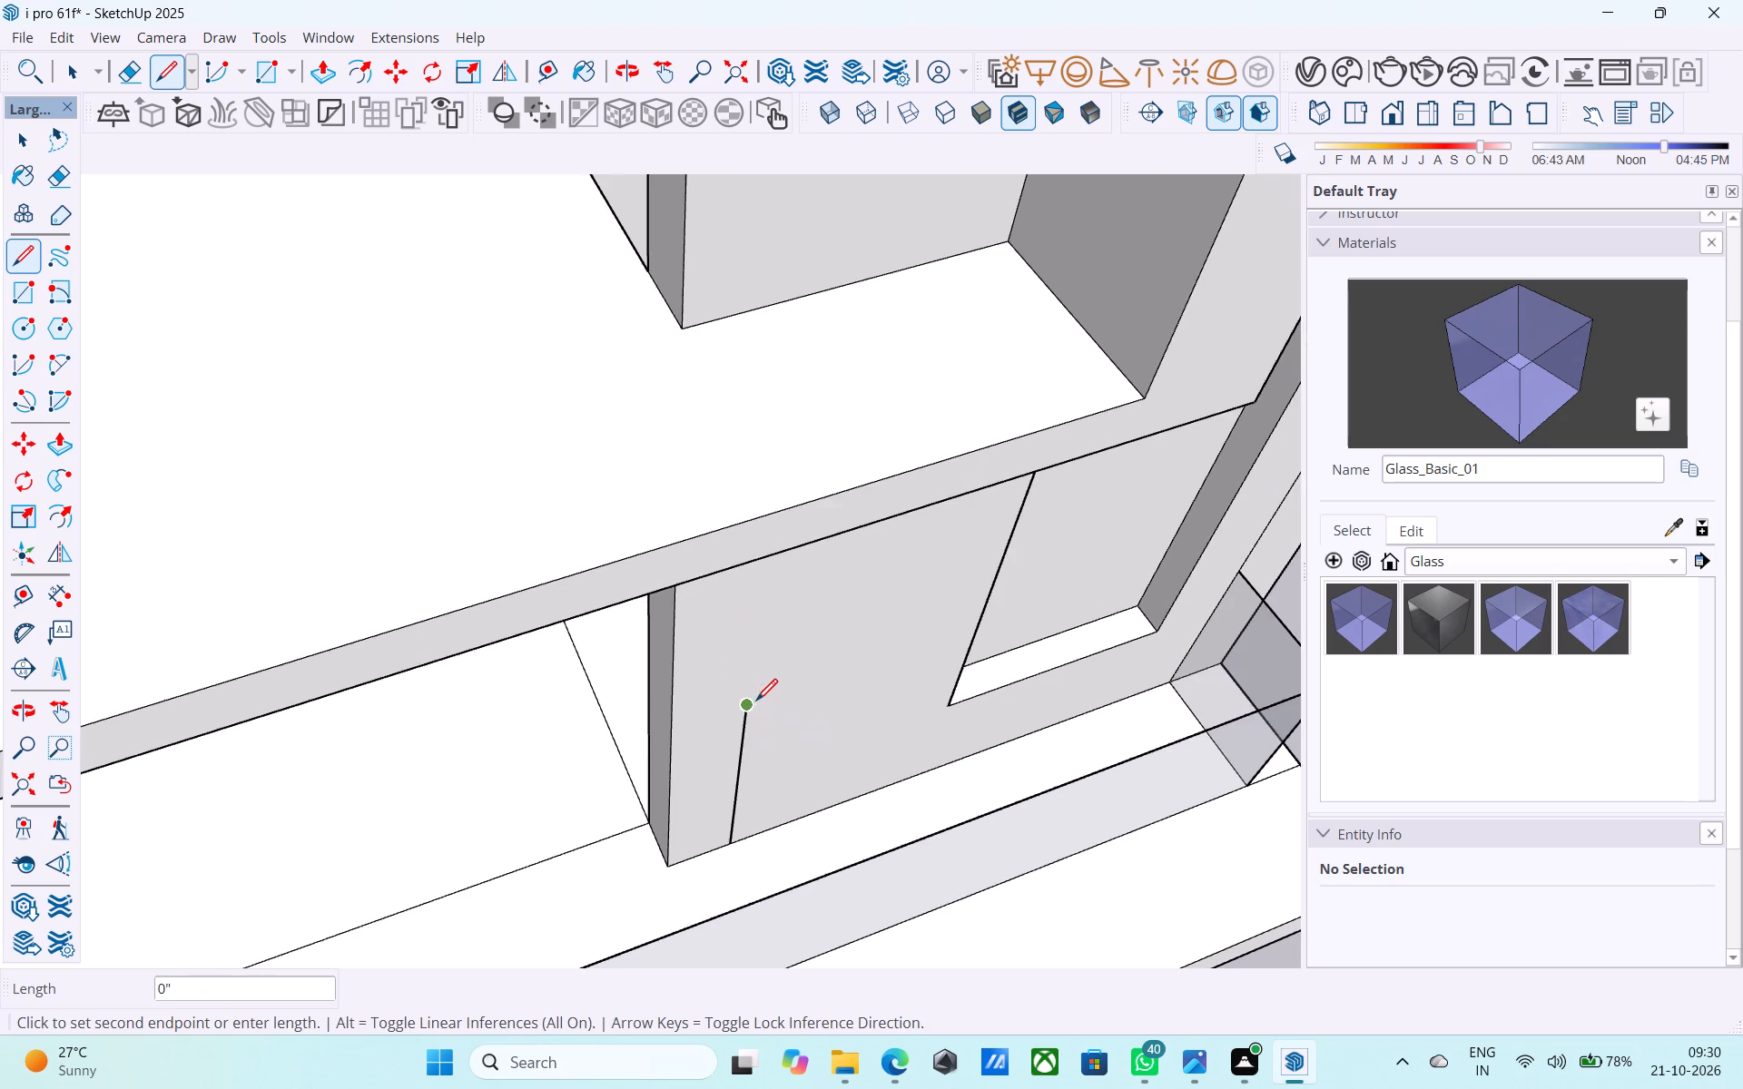
middle_click_drag(748, 653, 681, 560)
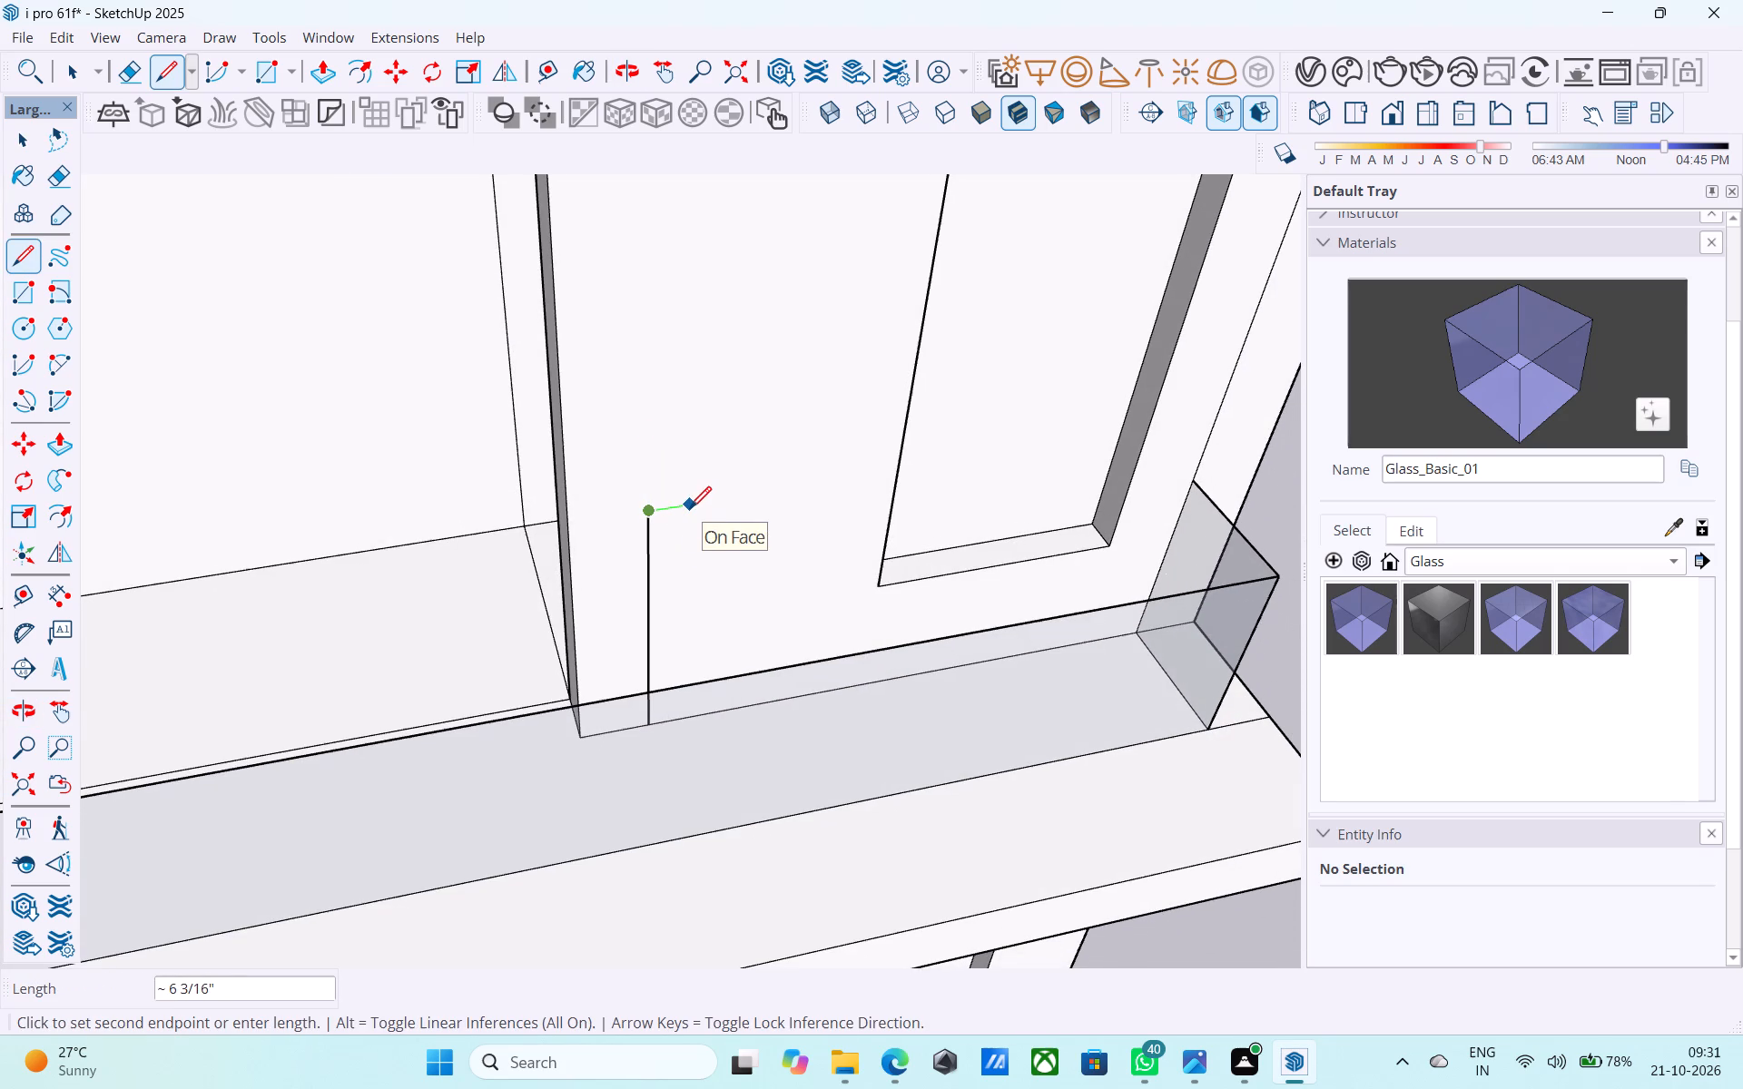
type("6\"")
key("Return")
scroll(692, 500, "down", 2)
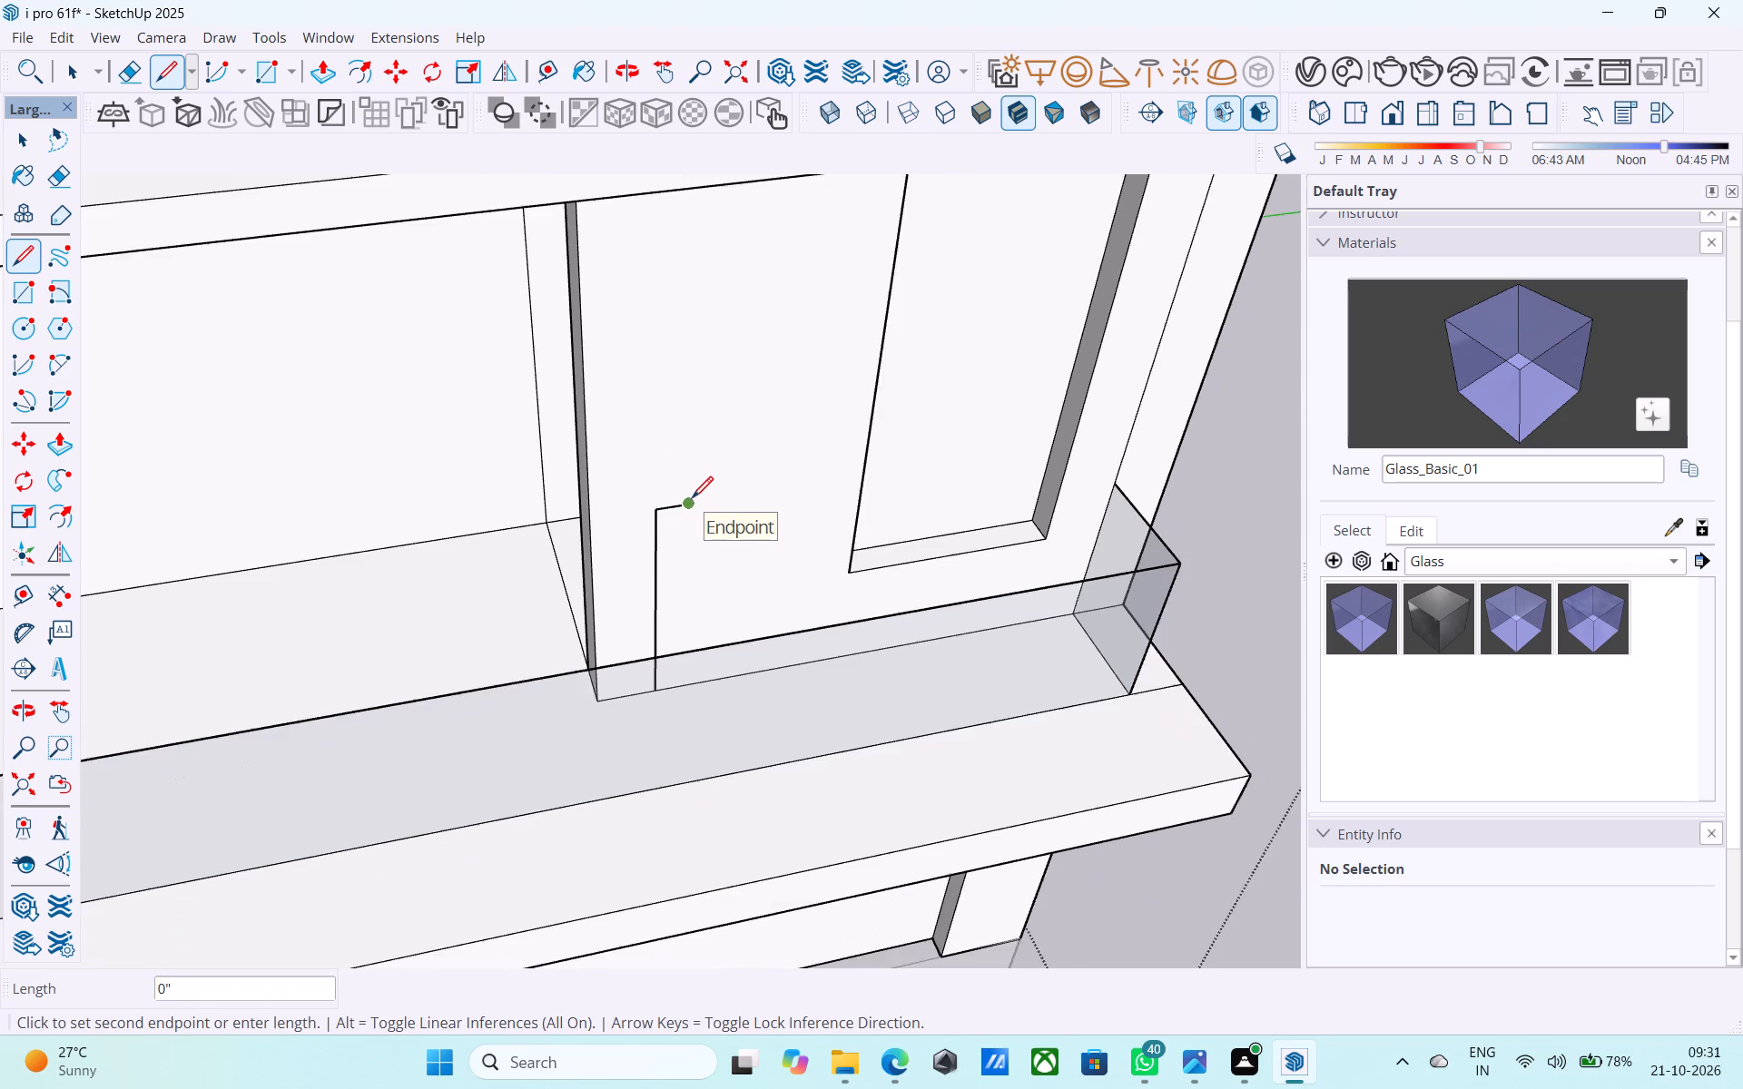
middle_click_drag(695, 505, 696, 606)
left_click(681, 779)
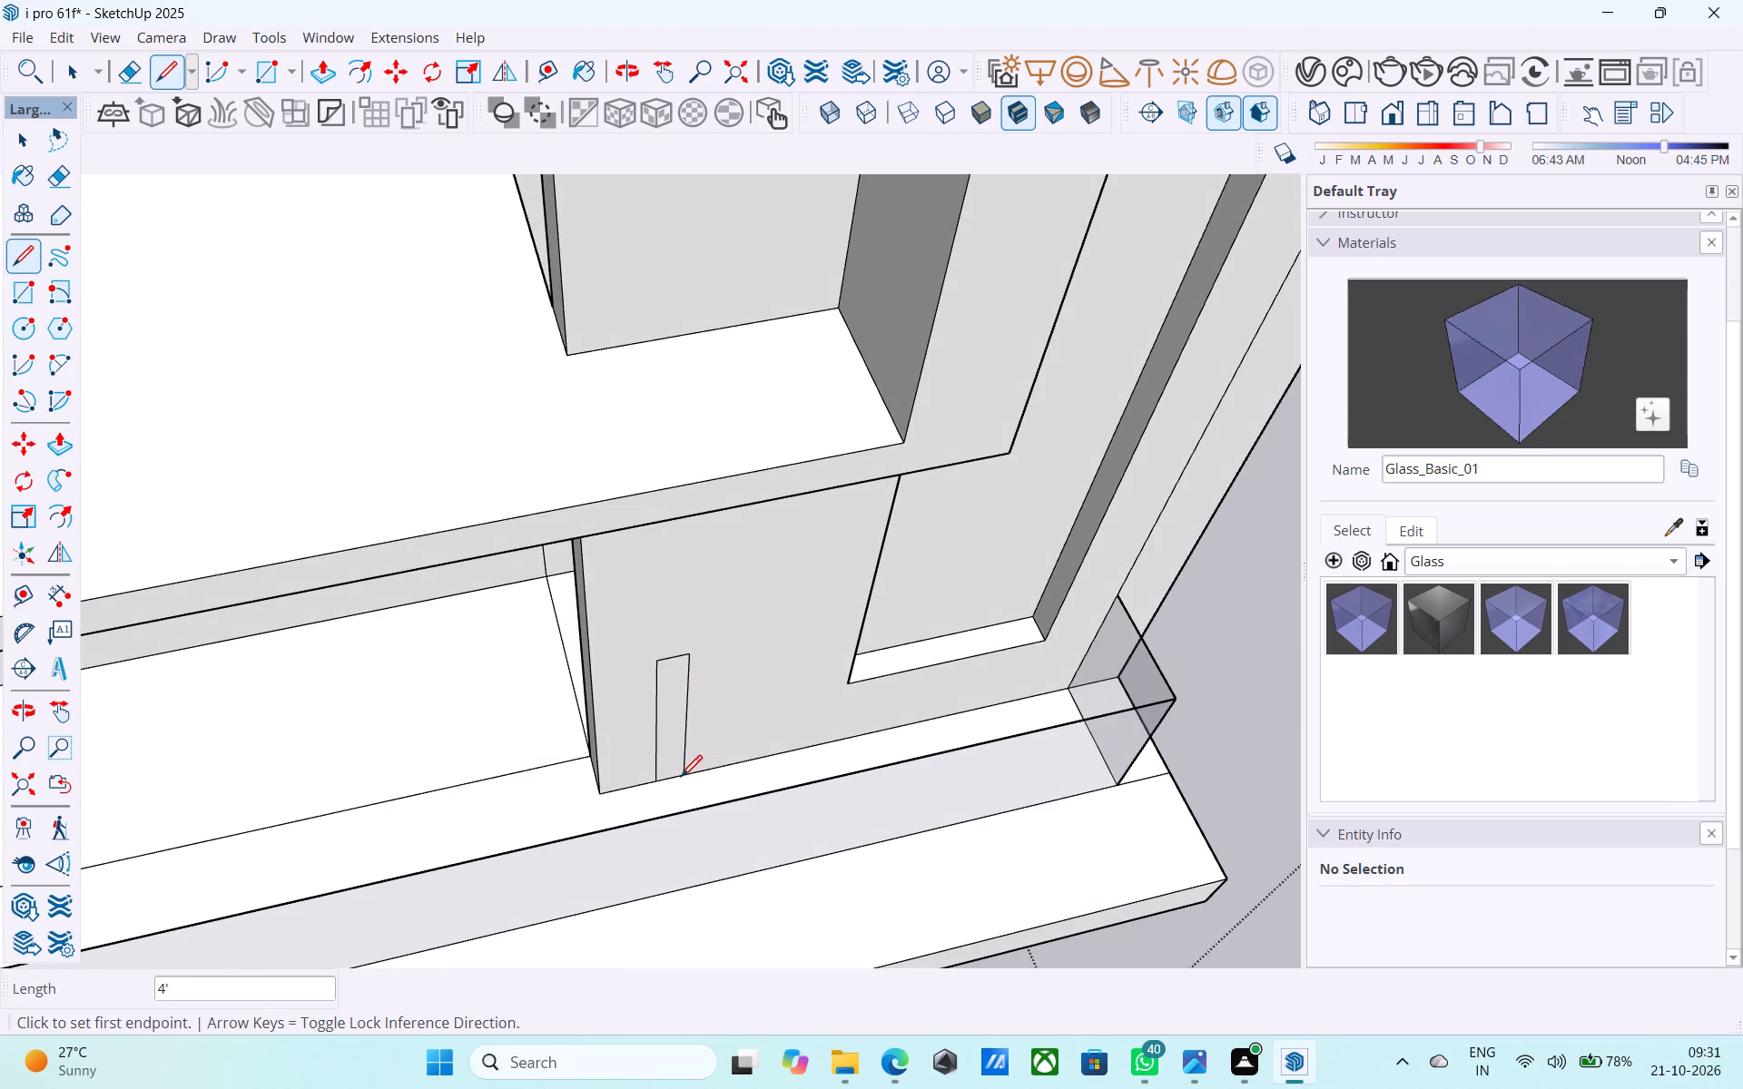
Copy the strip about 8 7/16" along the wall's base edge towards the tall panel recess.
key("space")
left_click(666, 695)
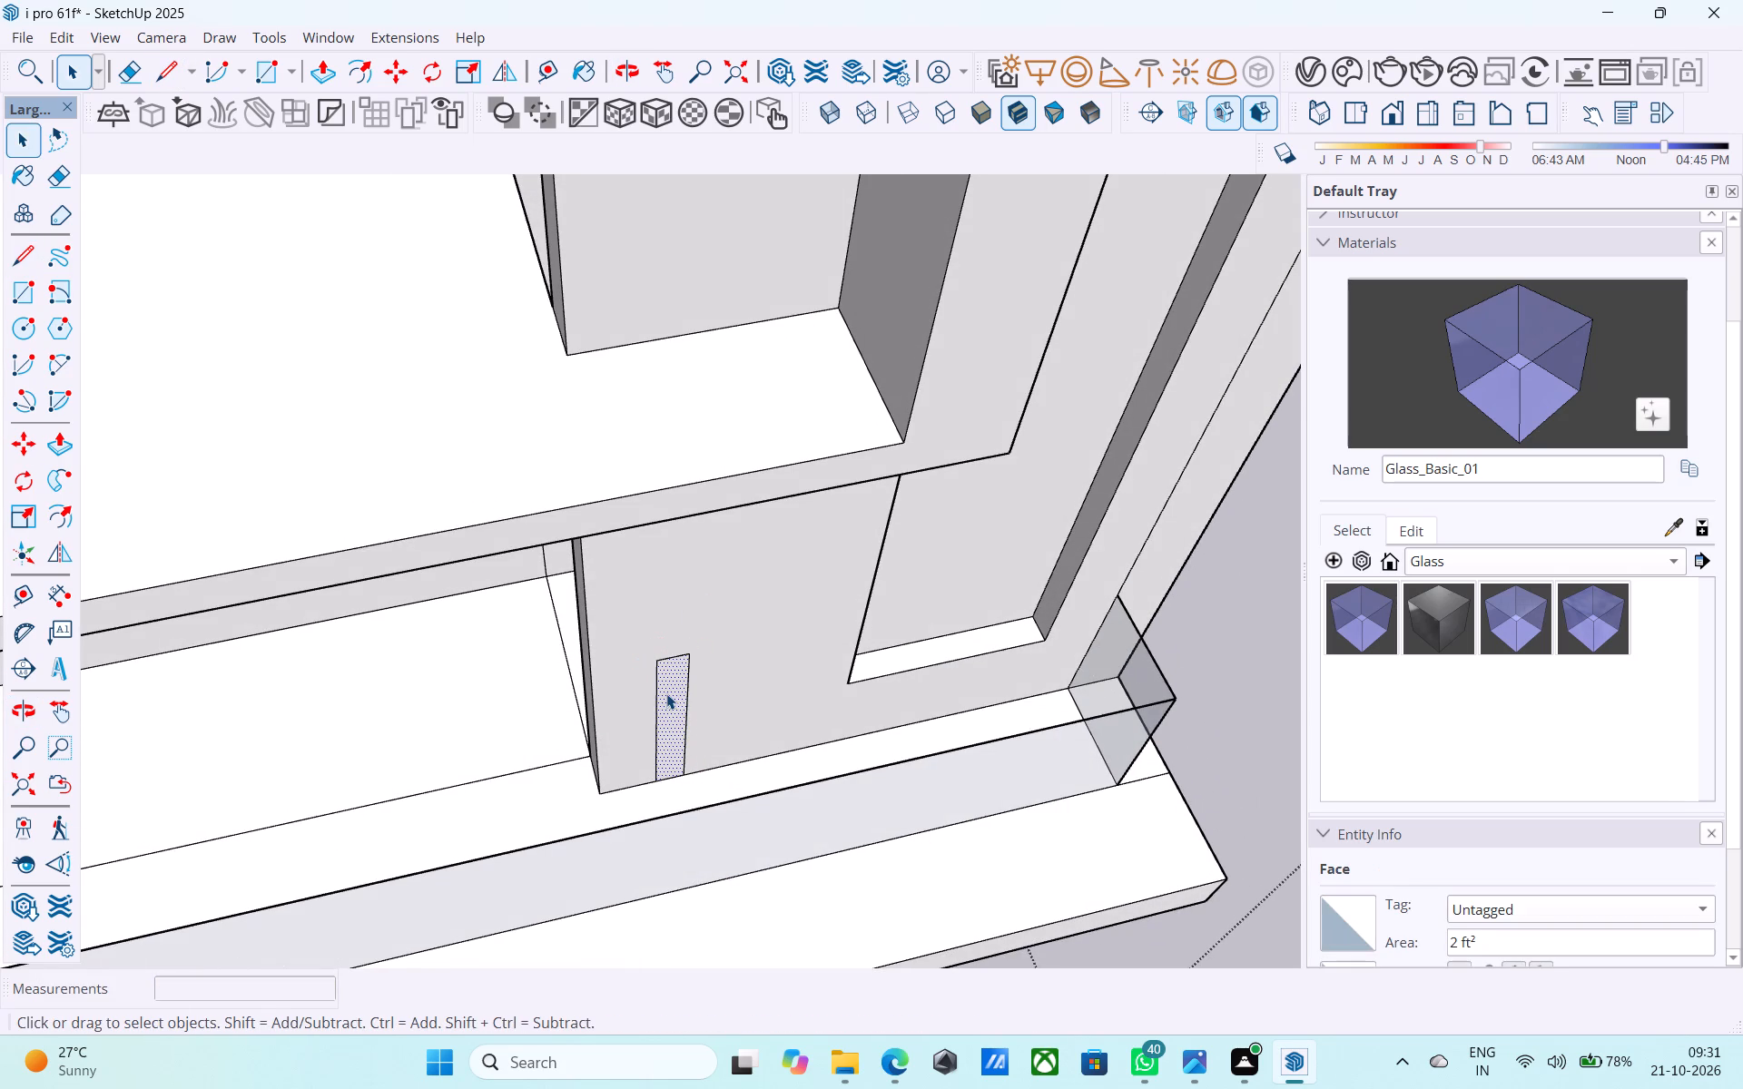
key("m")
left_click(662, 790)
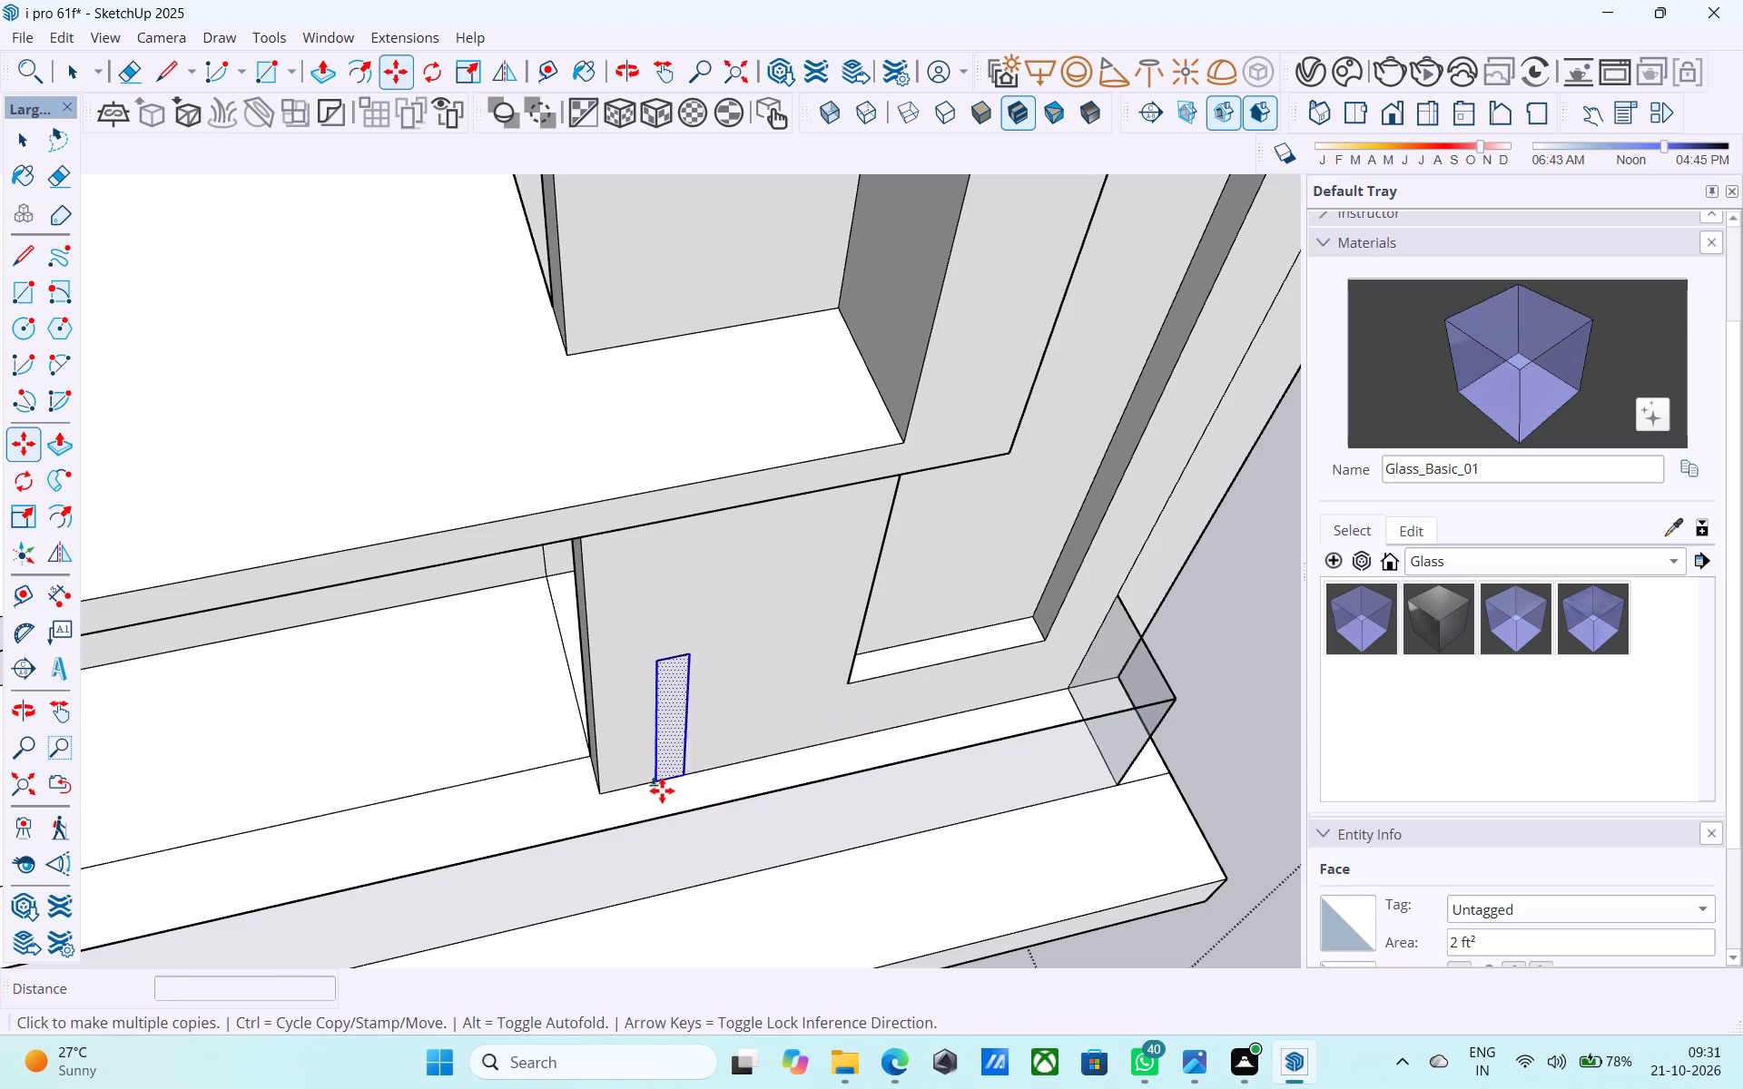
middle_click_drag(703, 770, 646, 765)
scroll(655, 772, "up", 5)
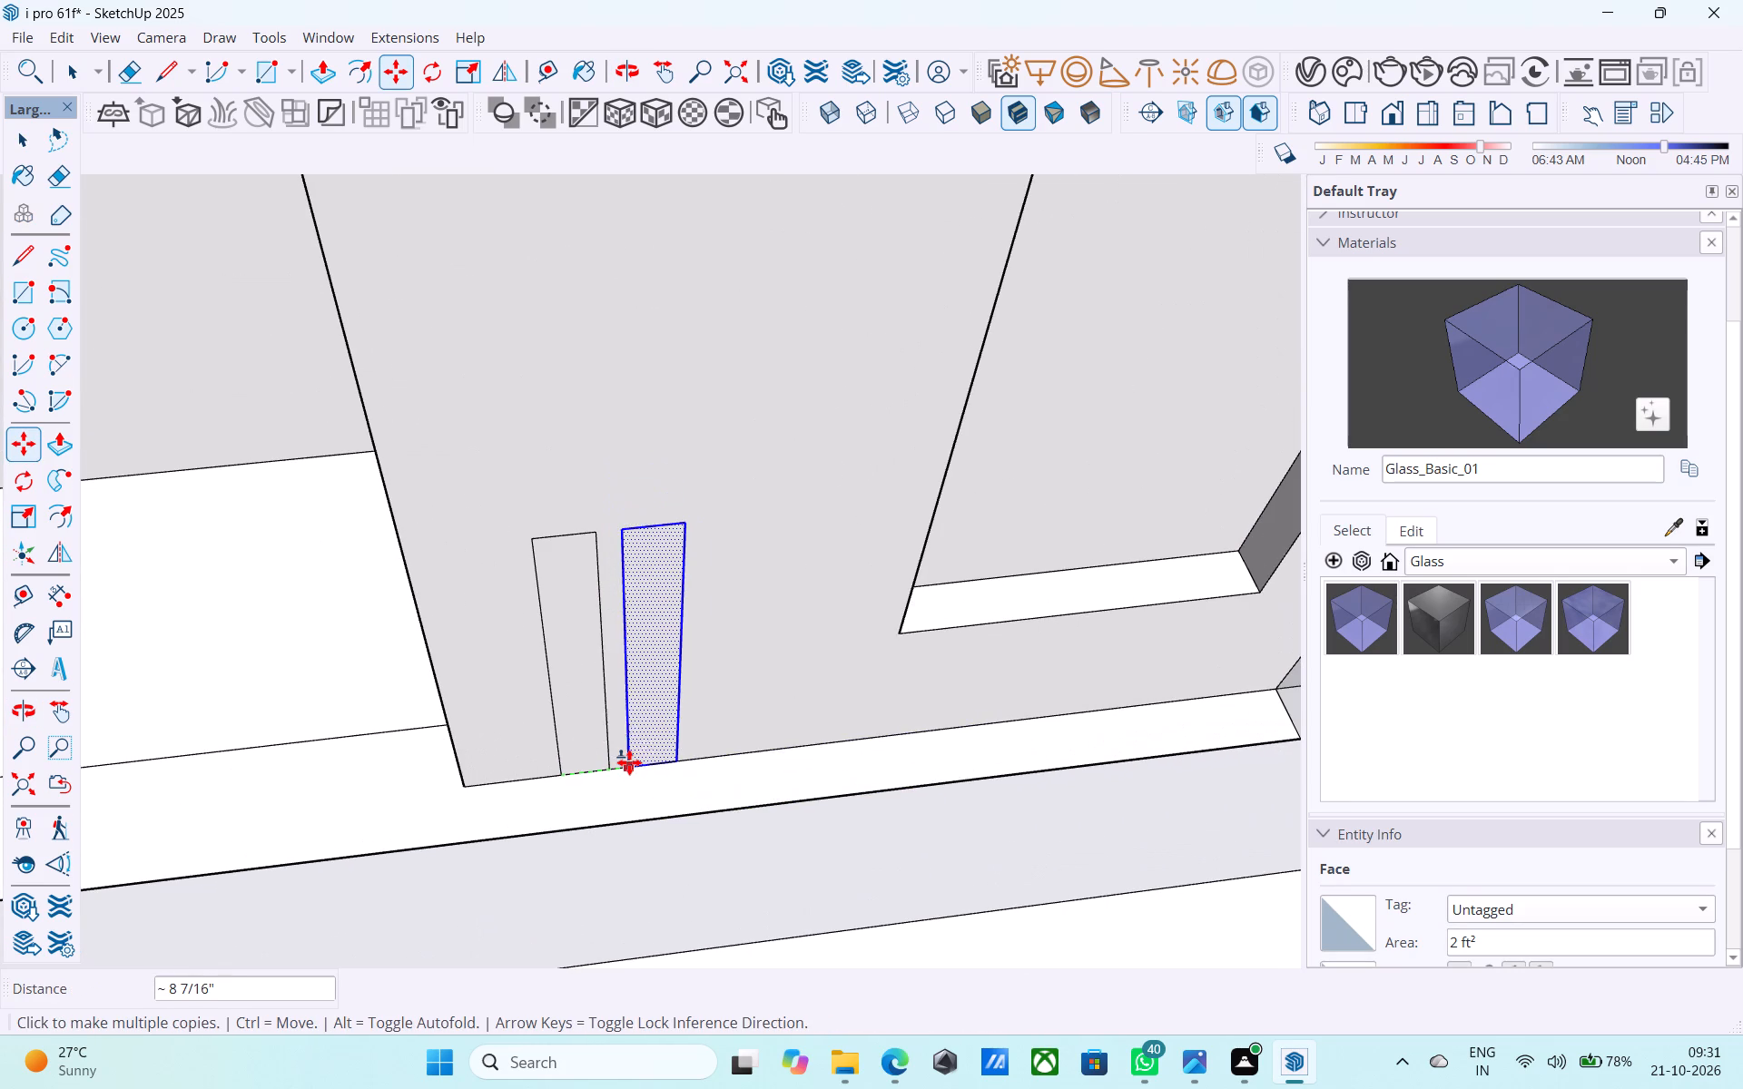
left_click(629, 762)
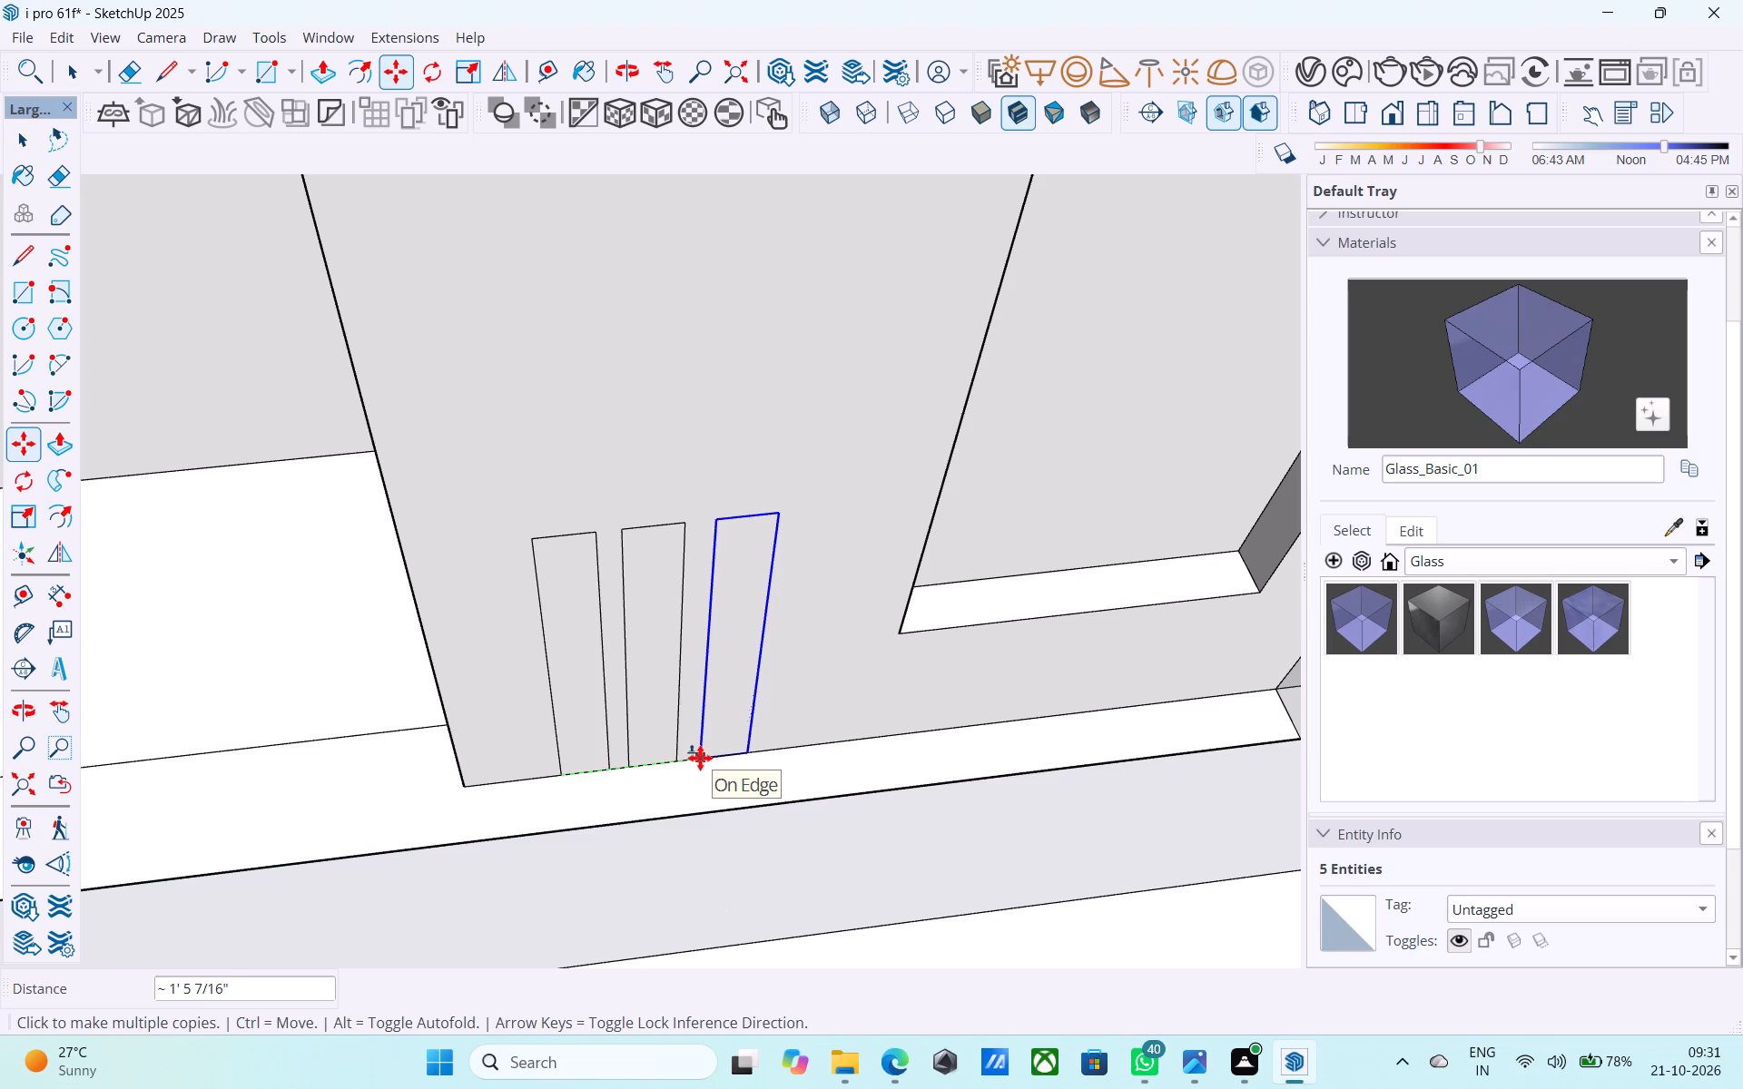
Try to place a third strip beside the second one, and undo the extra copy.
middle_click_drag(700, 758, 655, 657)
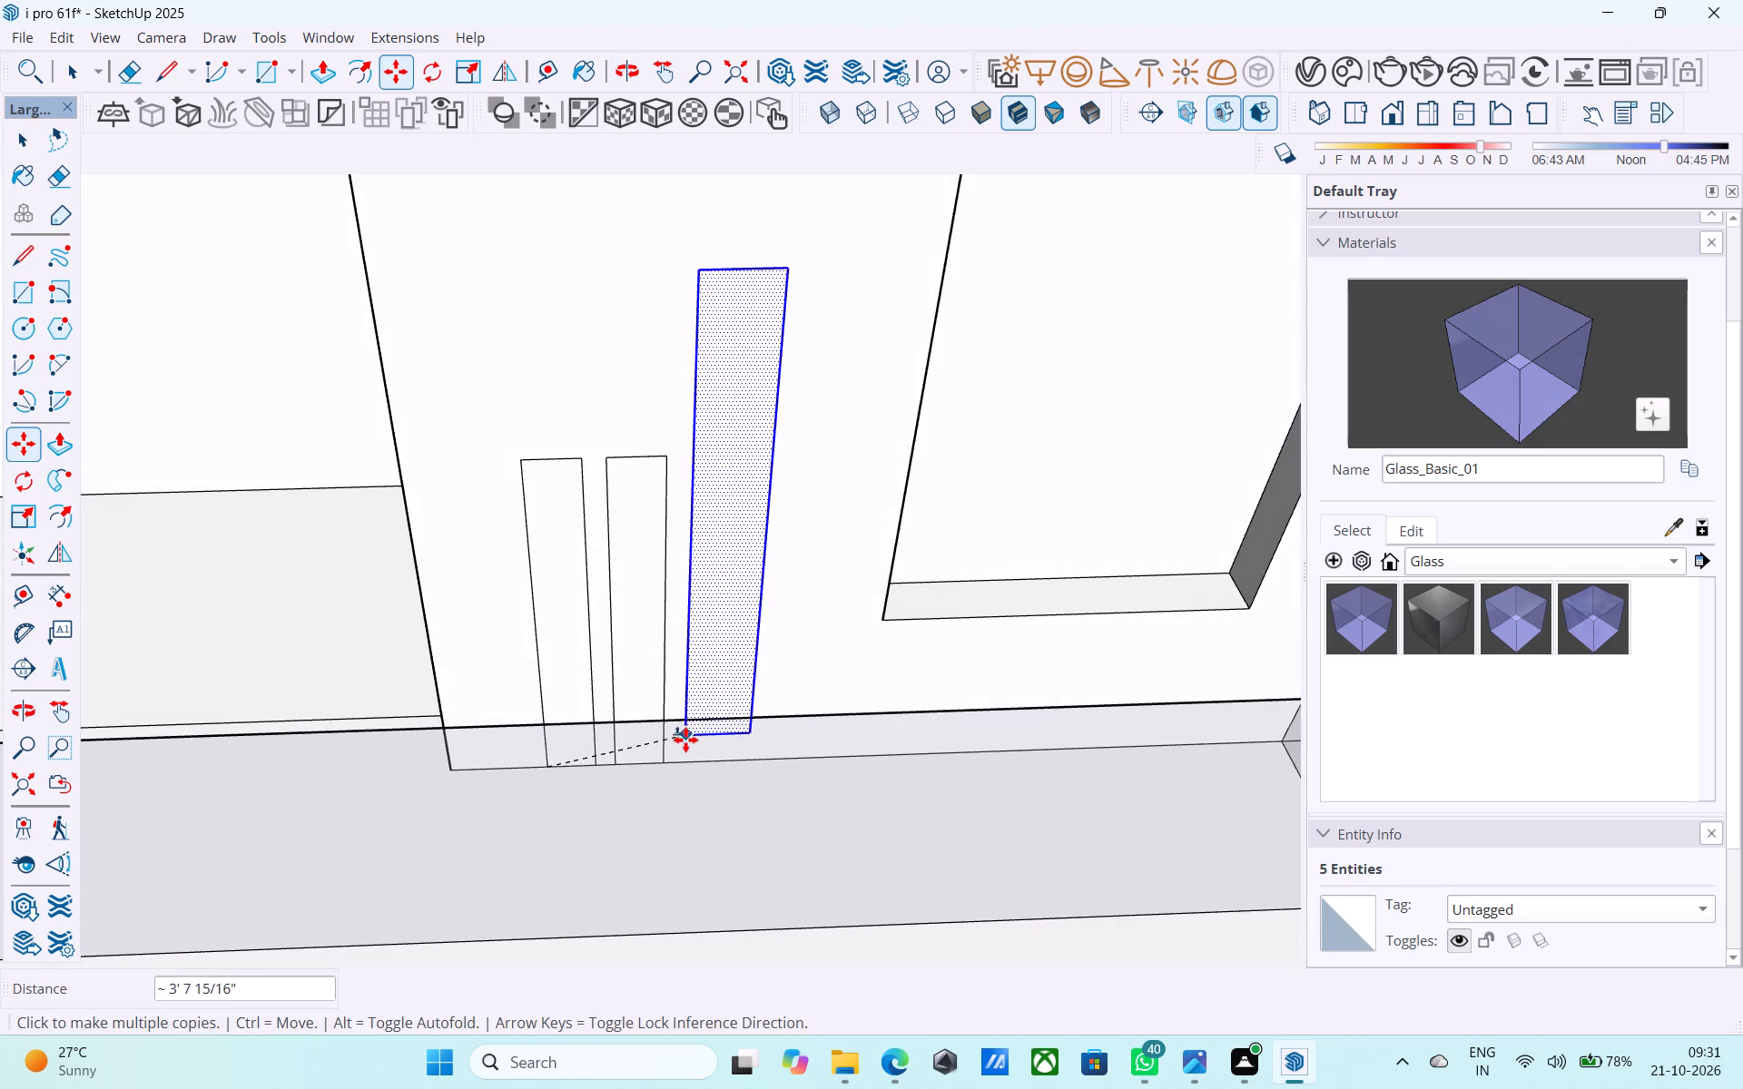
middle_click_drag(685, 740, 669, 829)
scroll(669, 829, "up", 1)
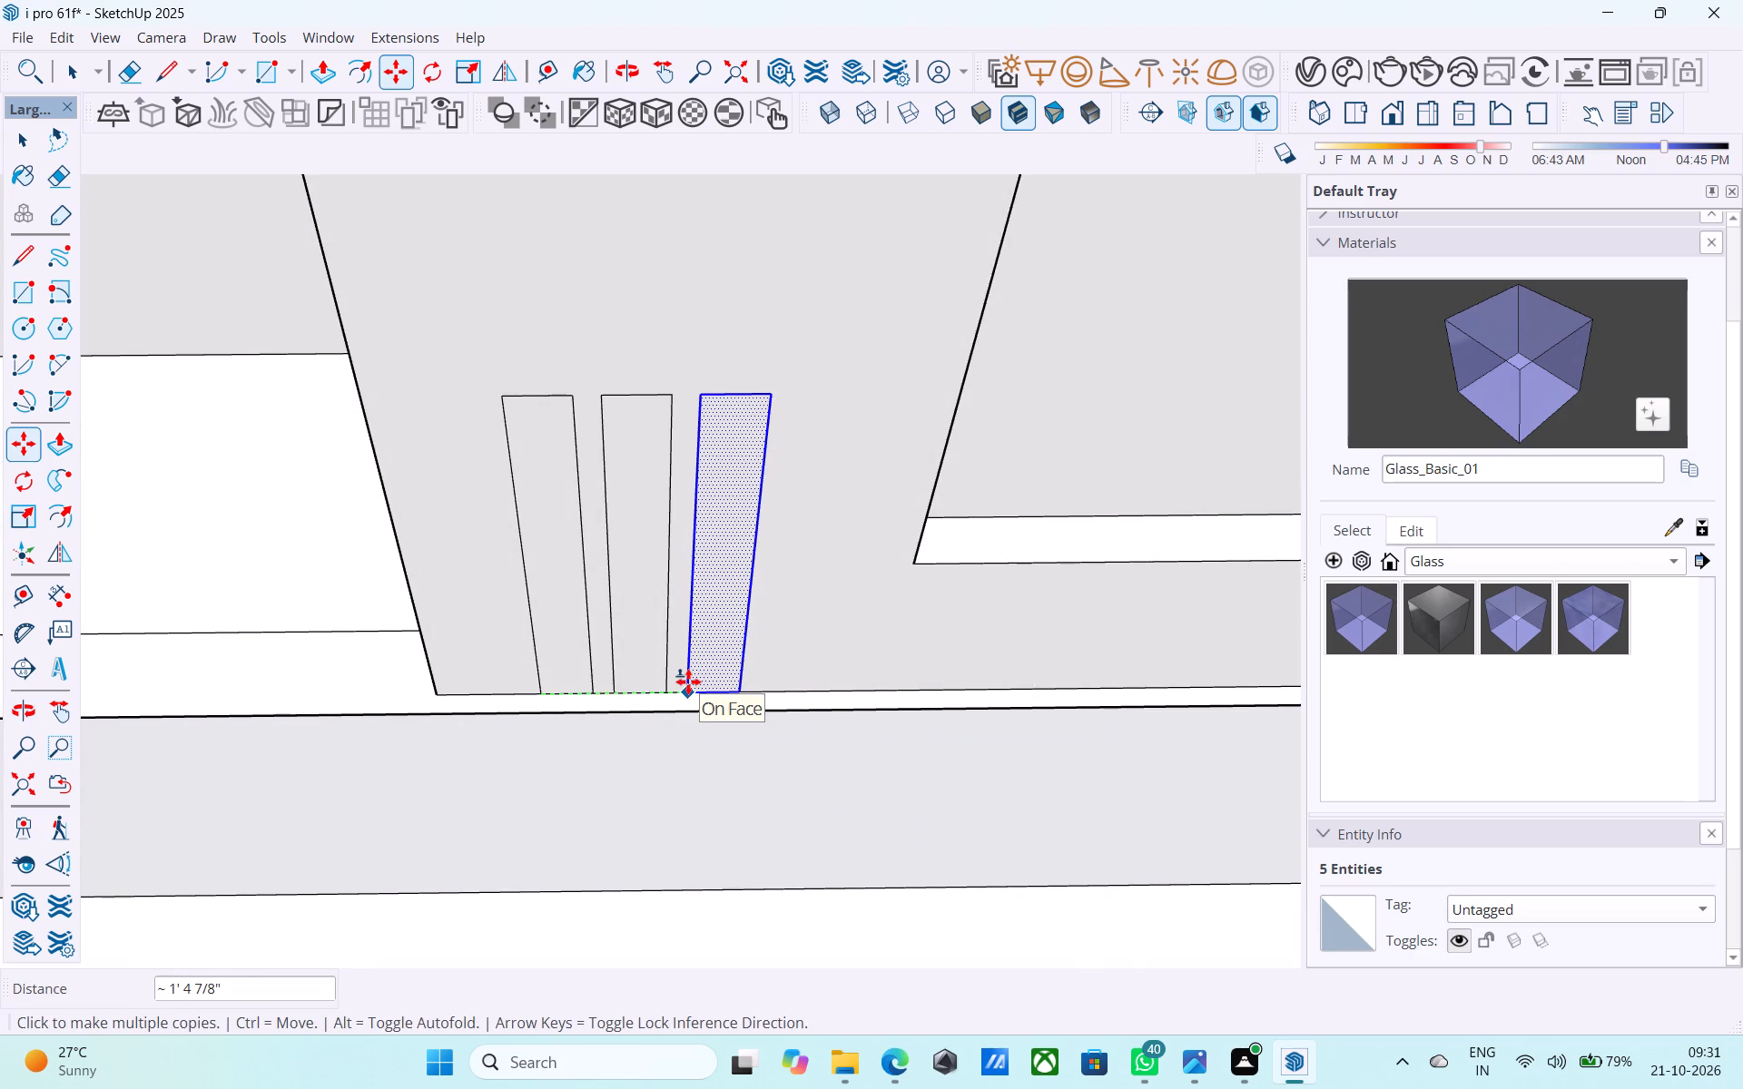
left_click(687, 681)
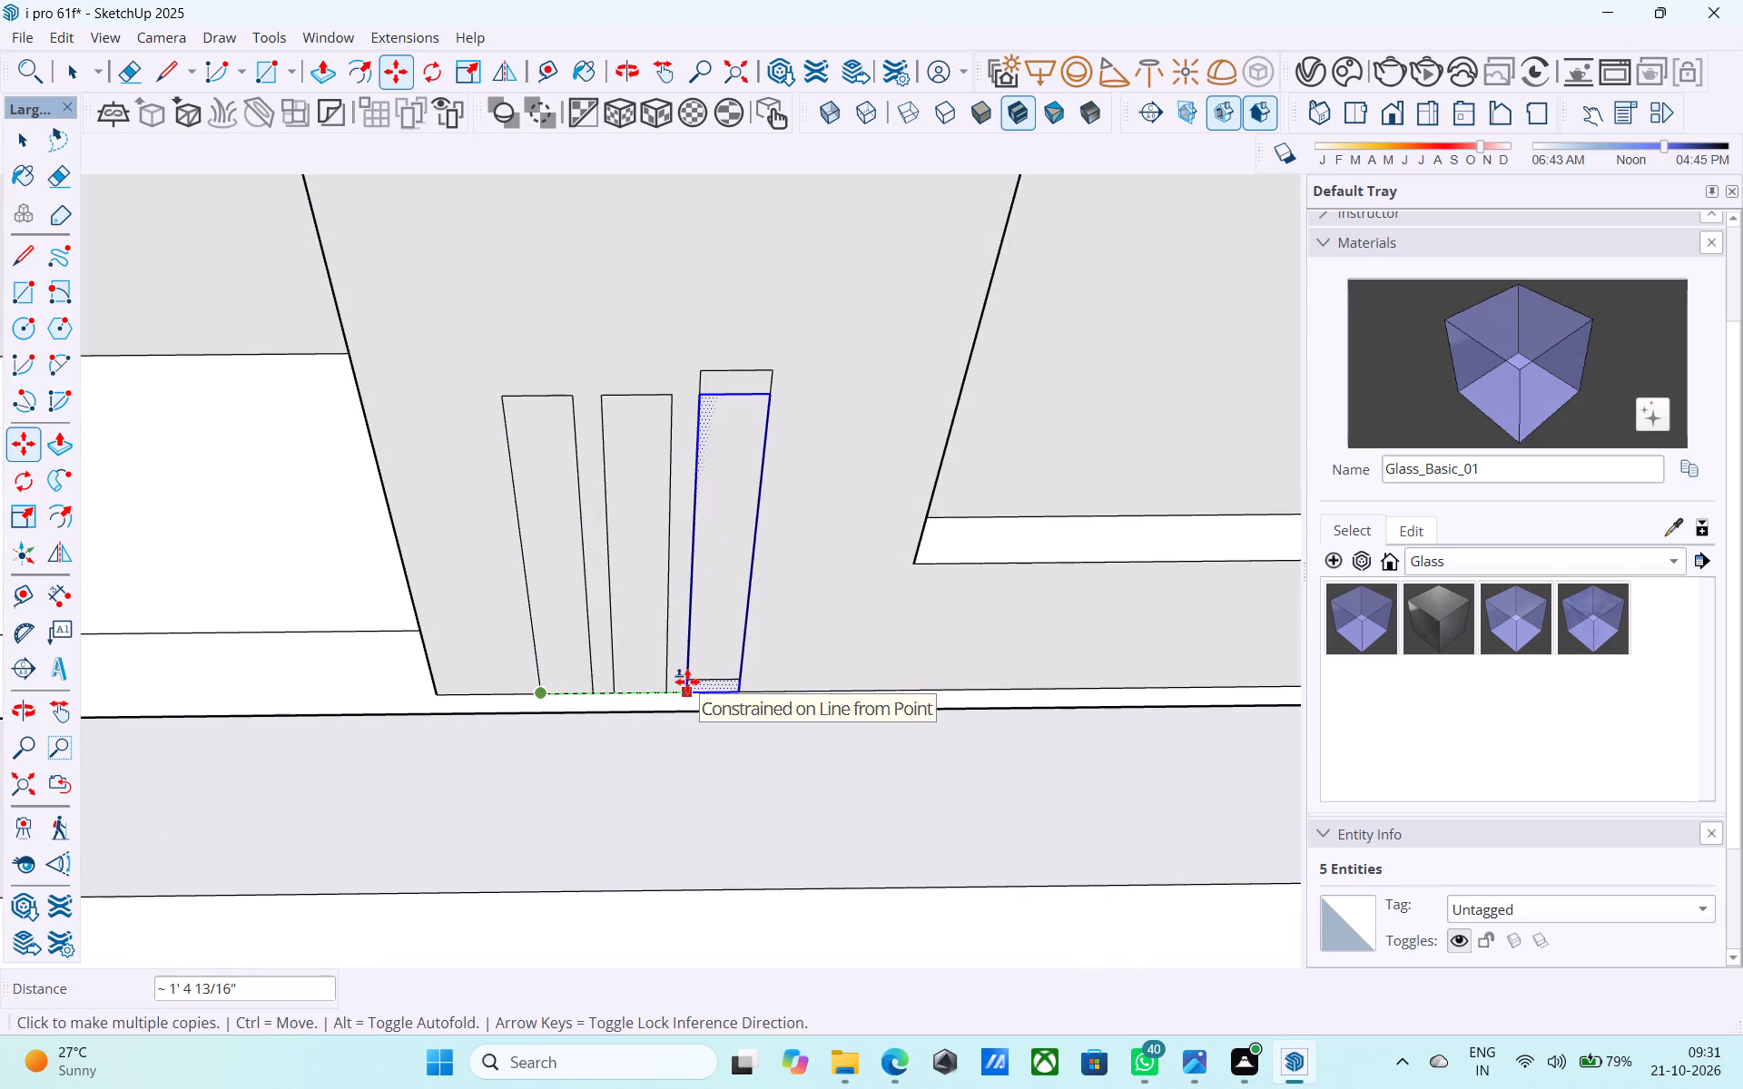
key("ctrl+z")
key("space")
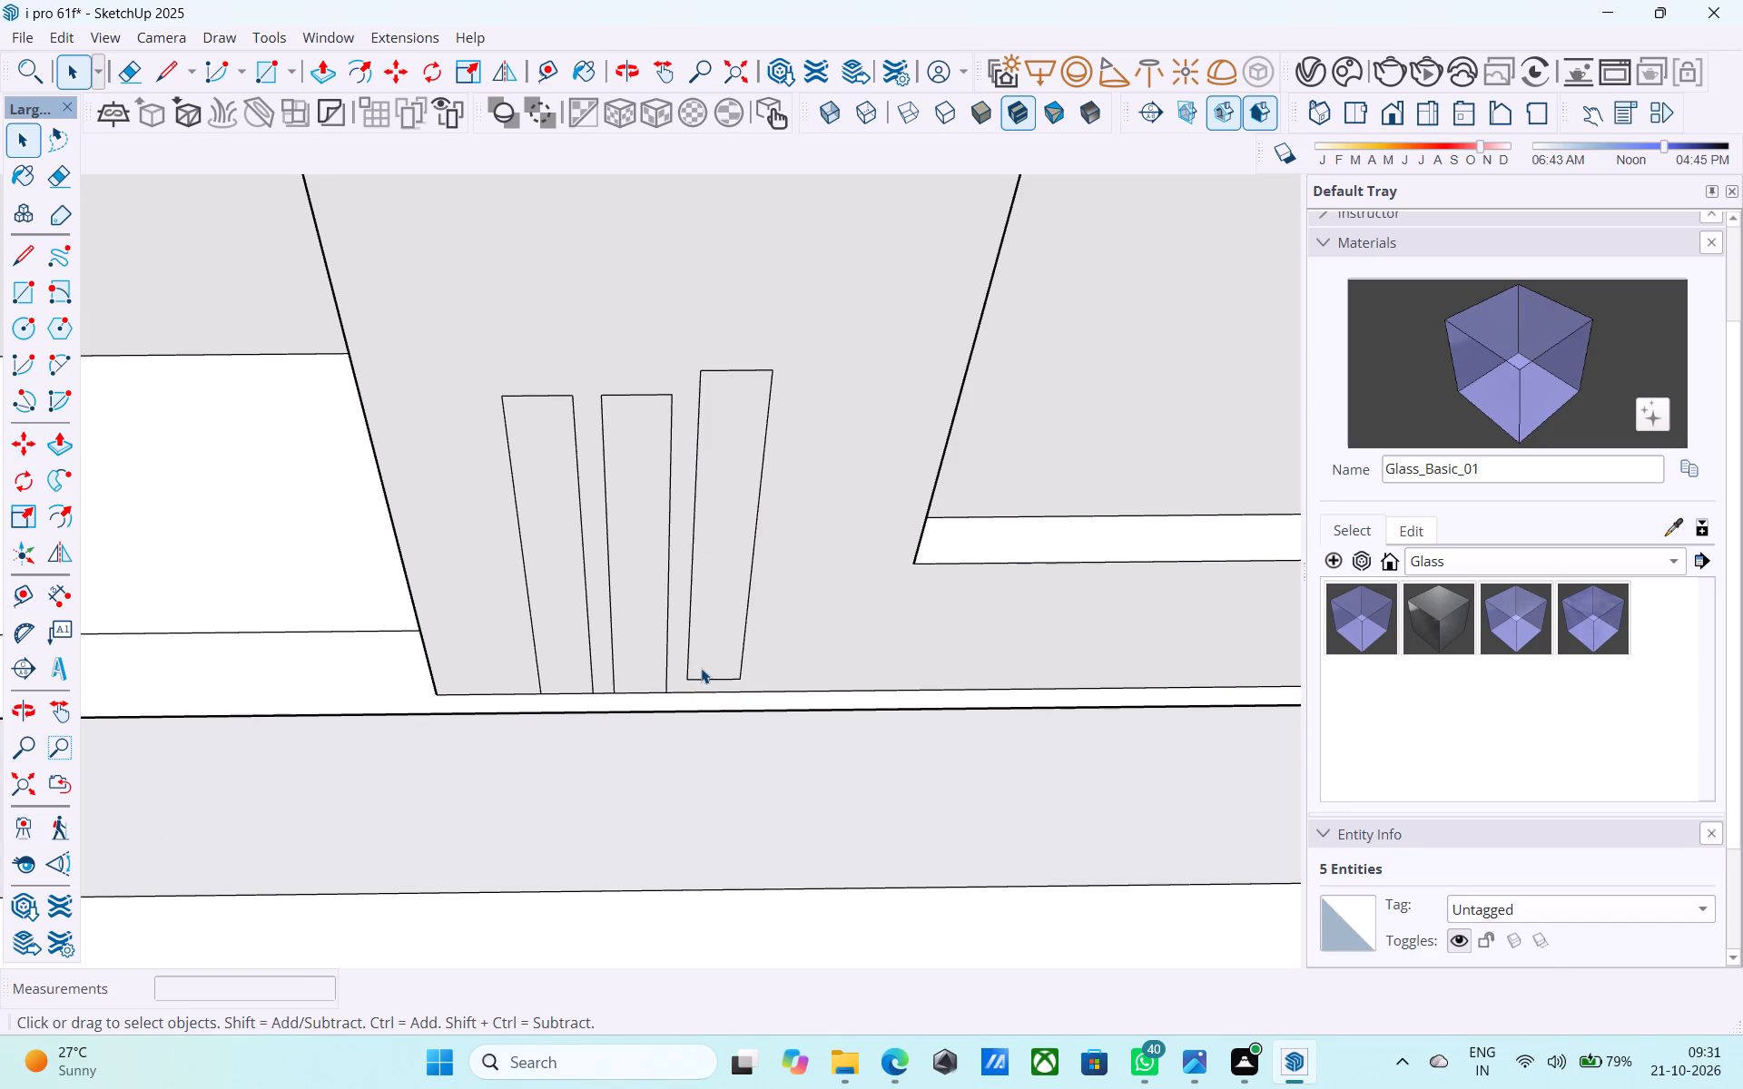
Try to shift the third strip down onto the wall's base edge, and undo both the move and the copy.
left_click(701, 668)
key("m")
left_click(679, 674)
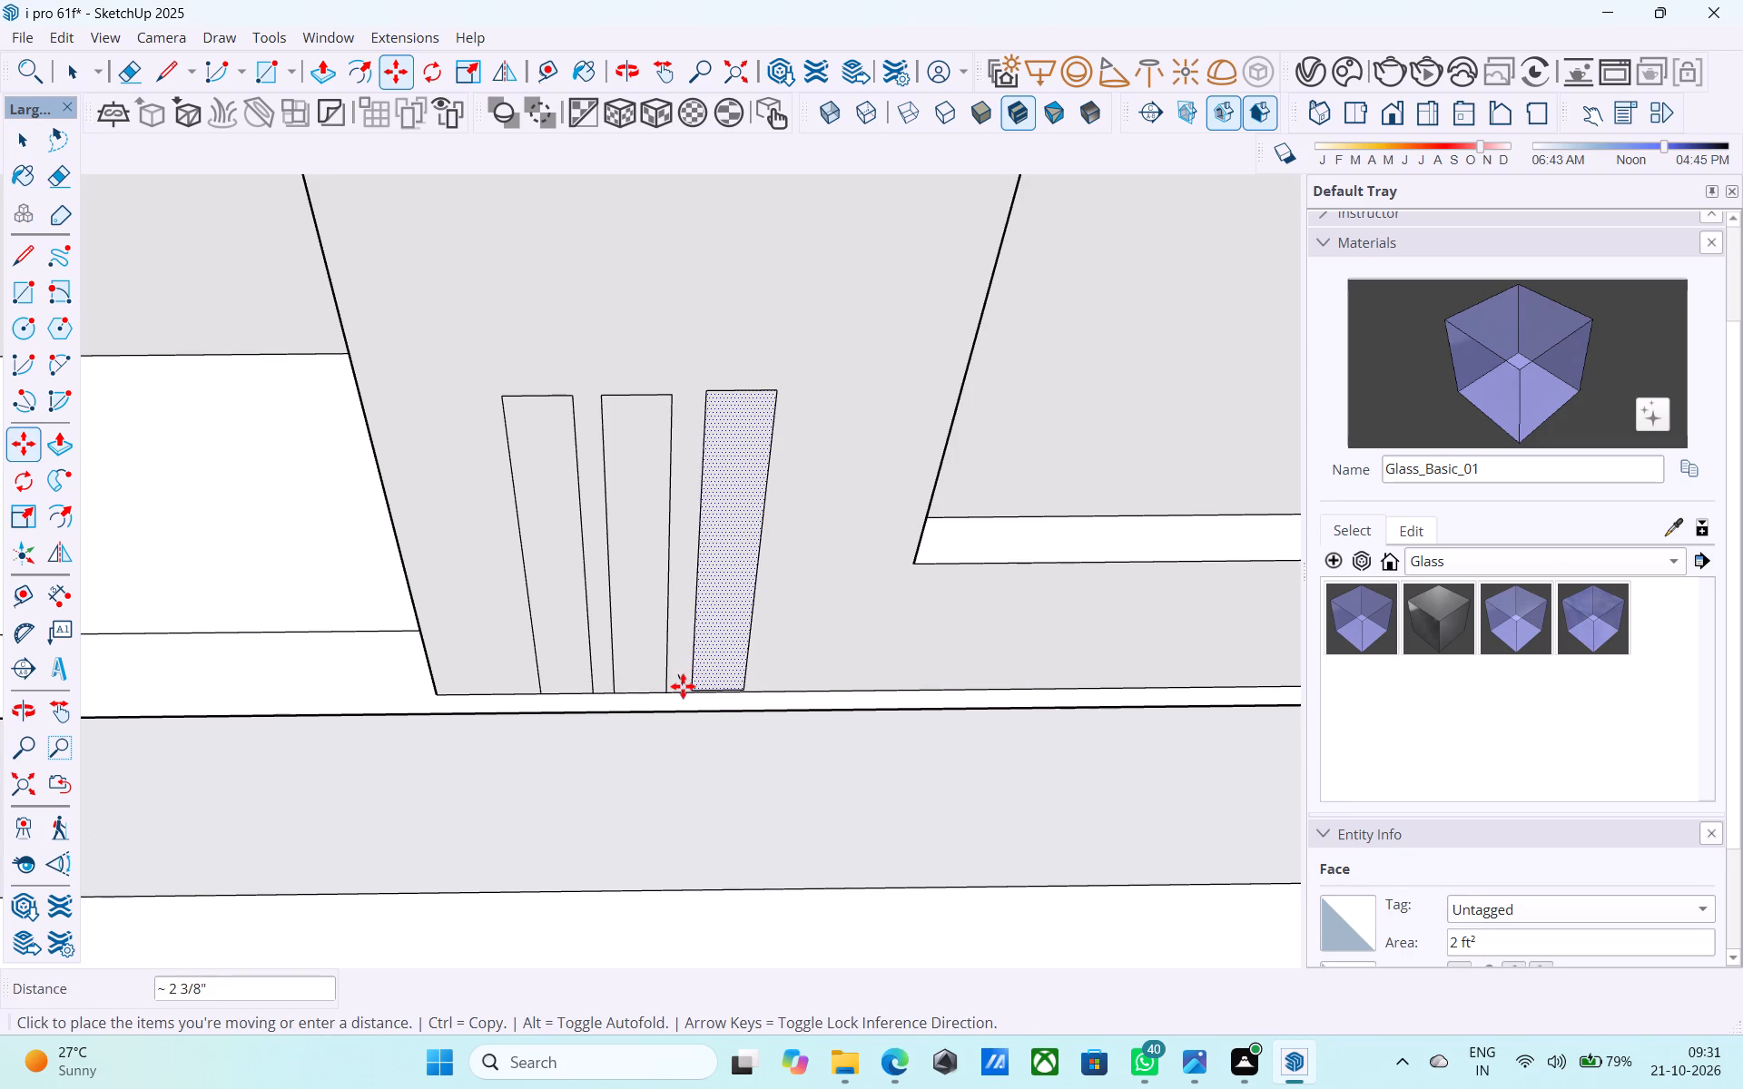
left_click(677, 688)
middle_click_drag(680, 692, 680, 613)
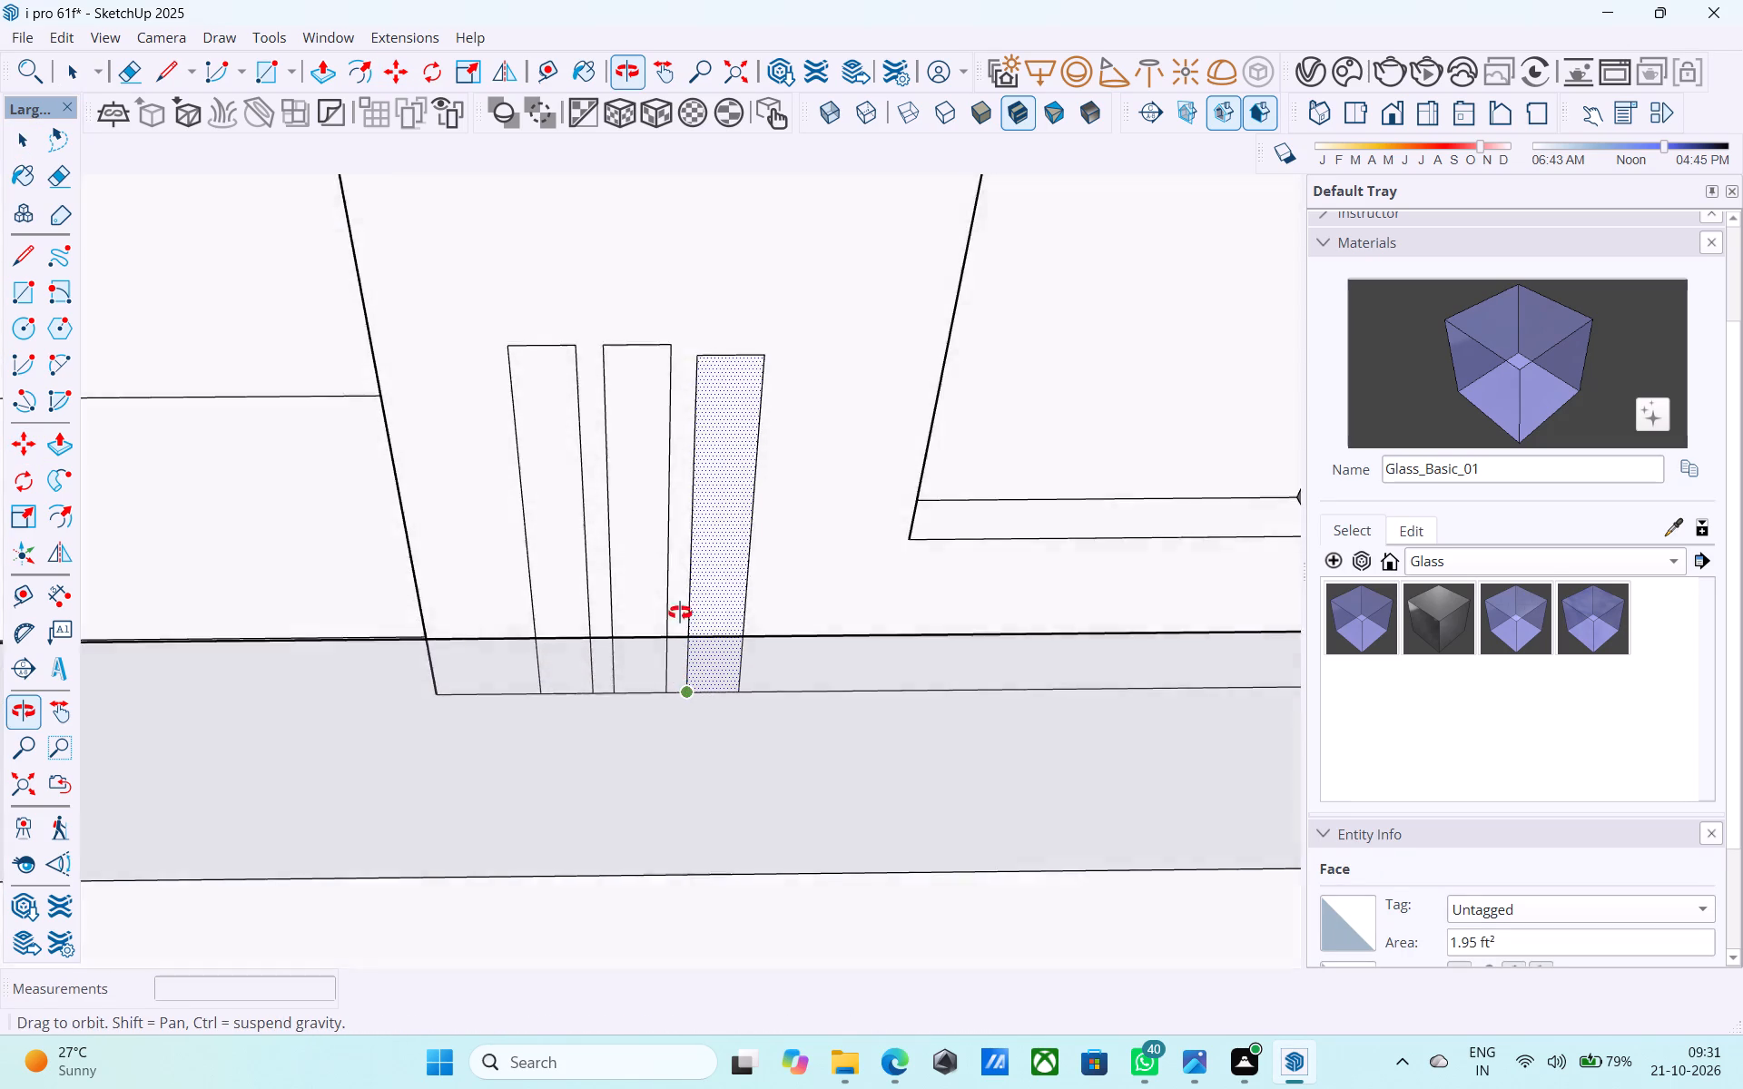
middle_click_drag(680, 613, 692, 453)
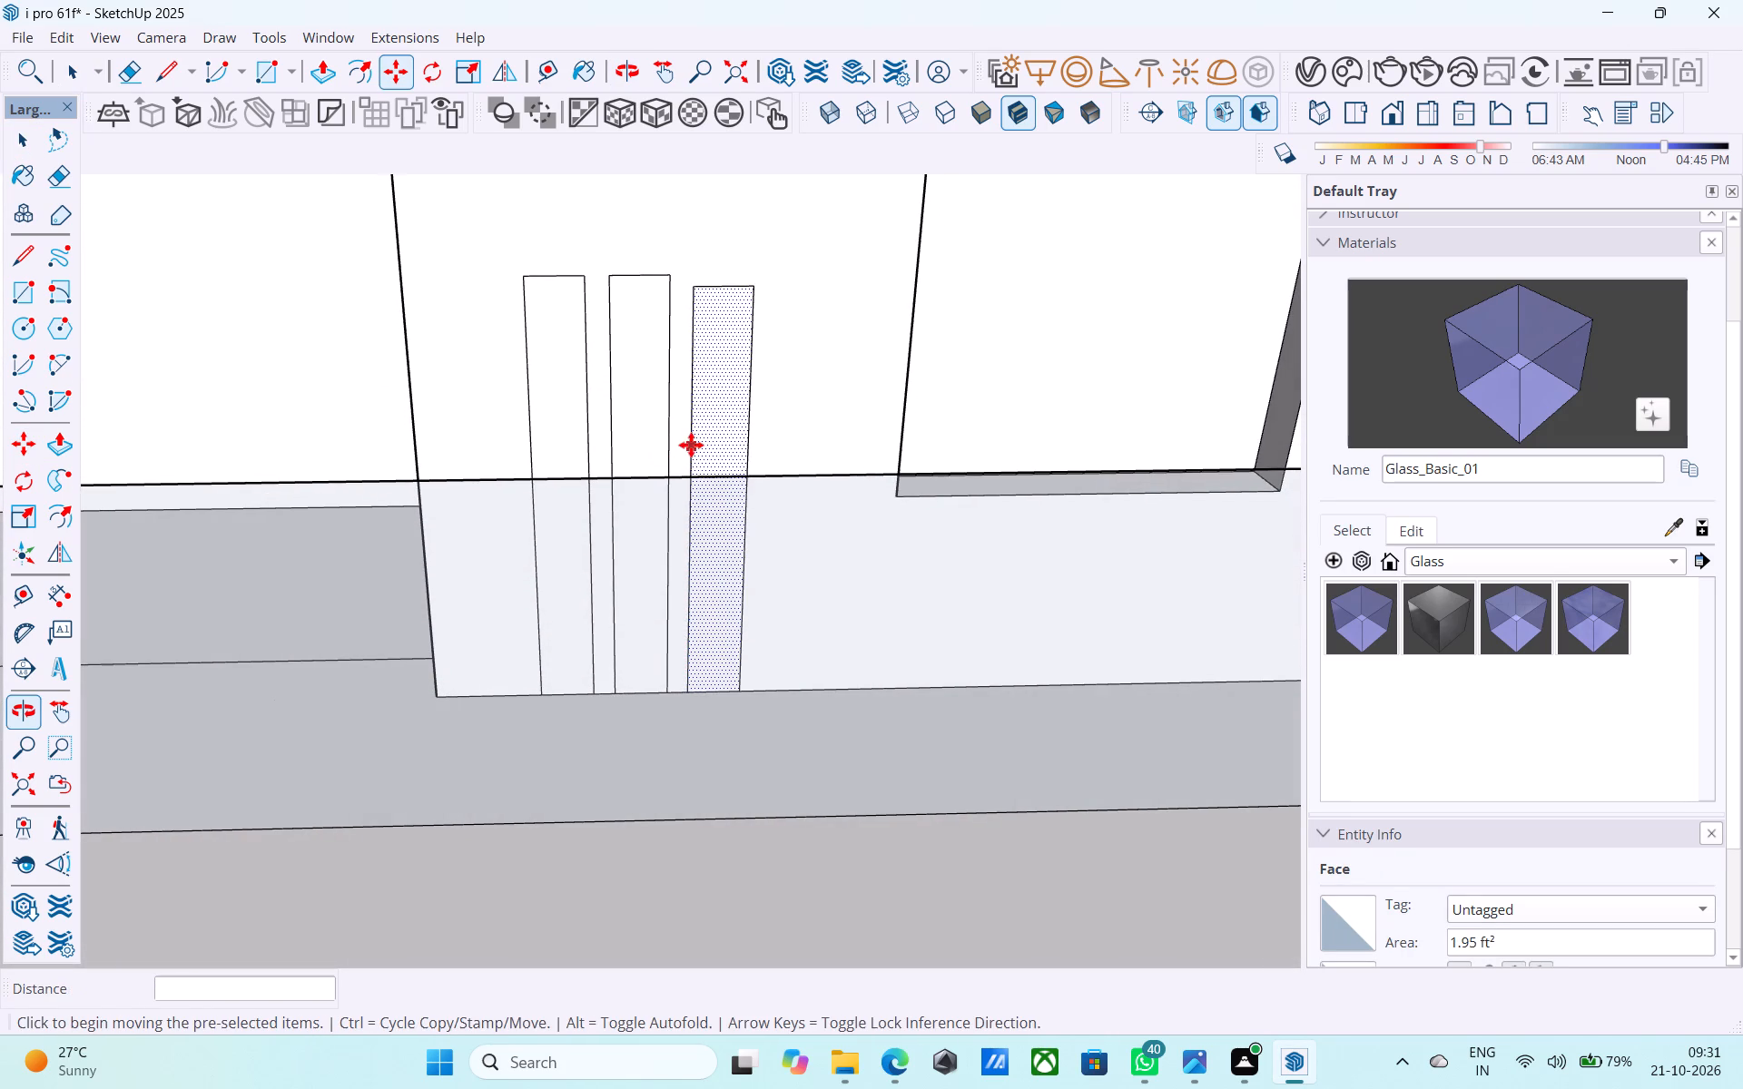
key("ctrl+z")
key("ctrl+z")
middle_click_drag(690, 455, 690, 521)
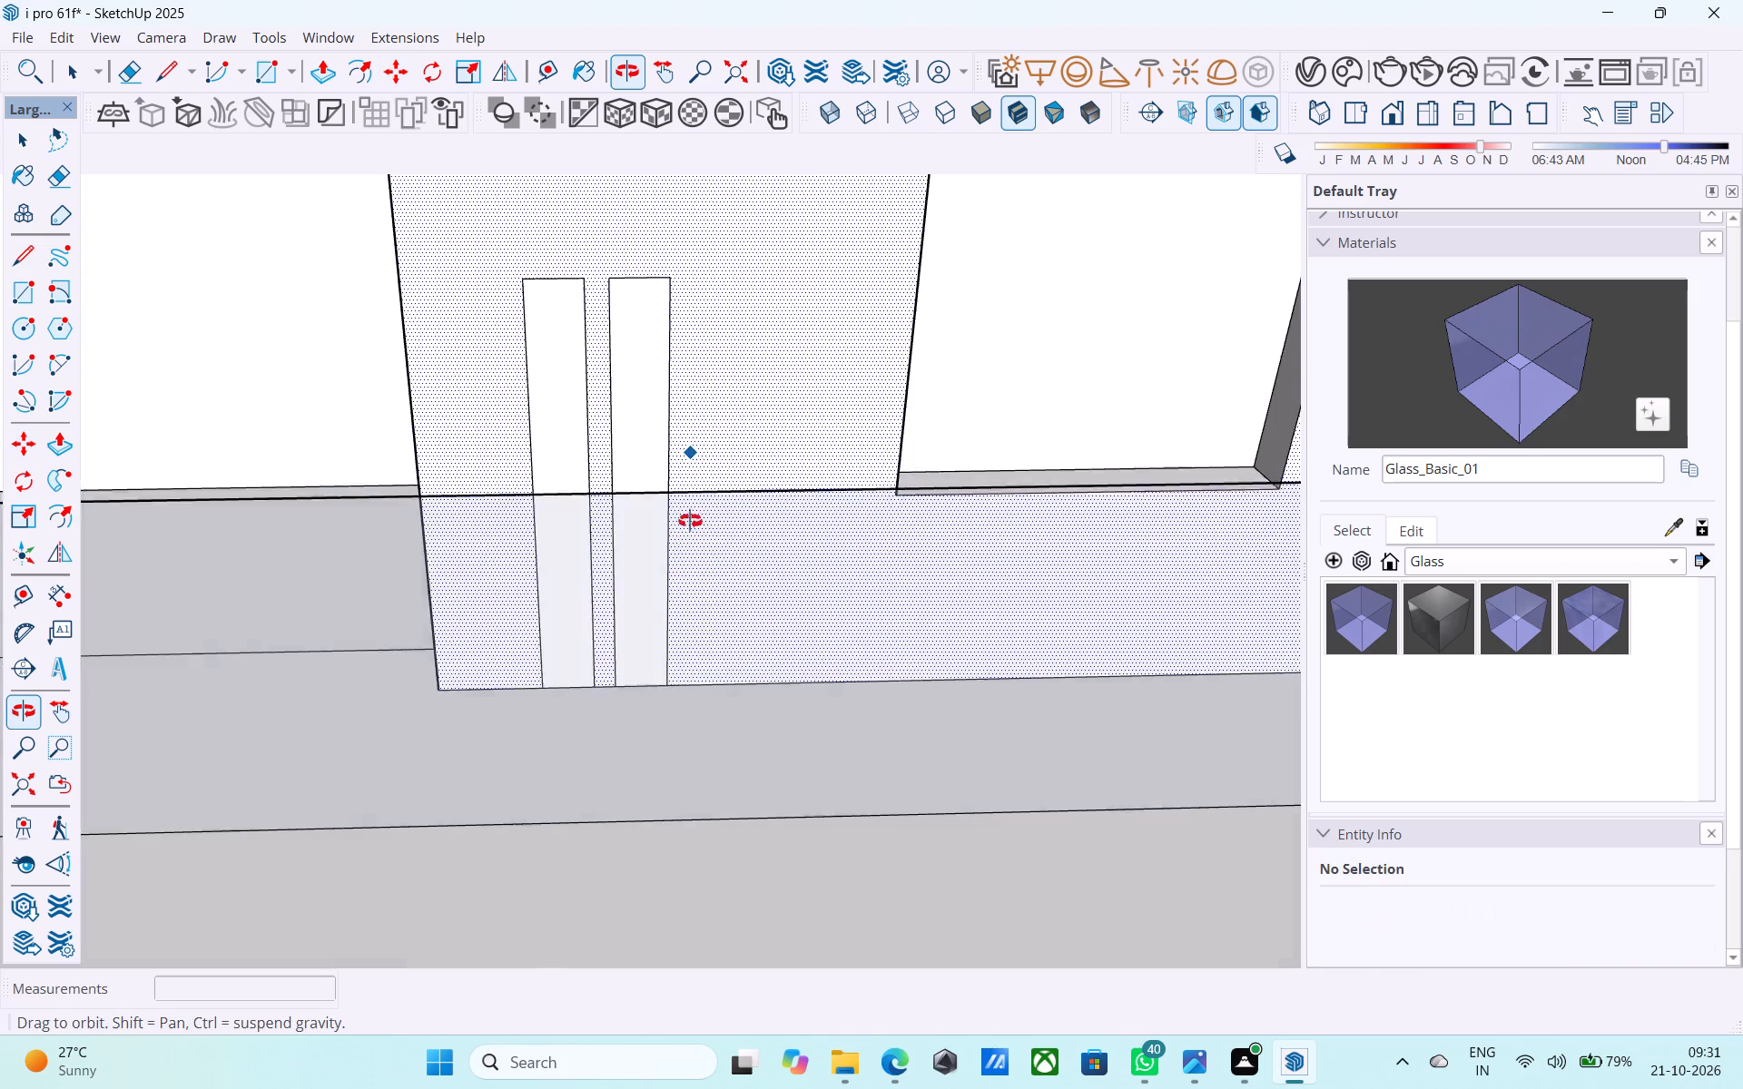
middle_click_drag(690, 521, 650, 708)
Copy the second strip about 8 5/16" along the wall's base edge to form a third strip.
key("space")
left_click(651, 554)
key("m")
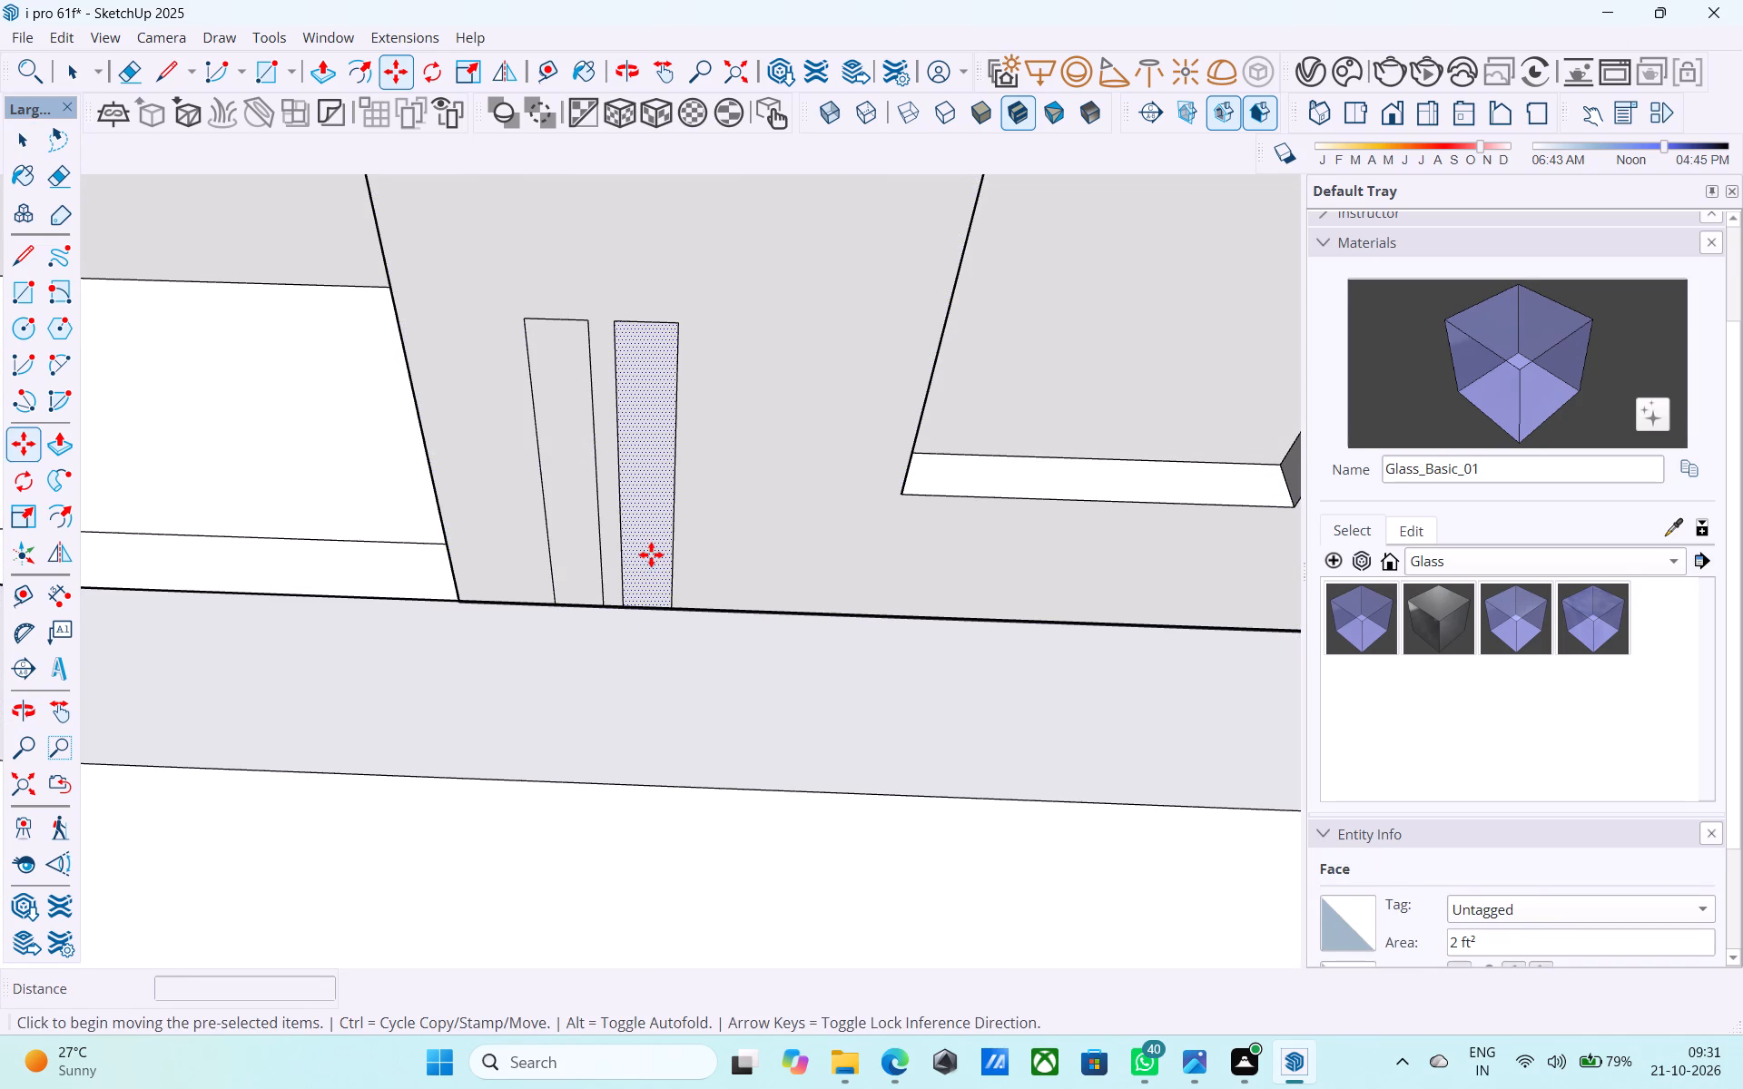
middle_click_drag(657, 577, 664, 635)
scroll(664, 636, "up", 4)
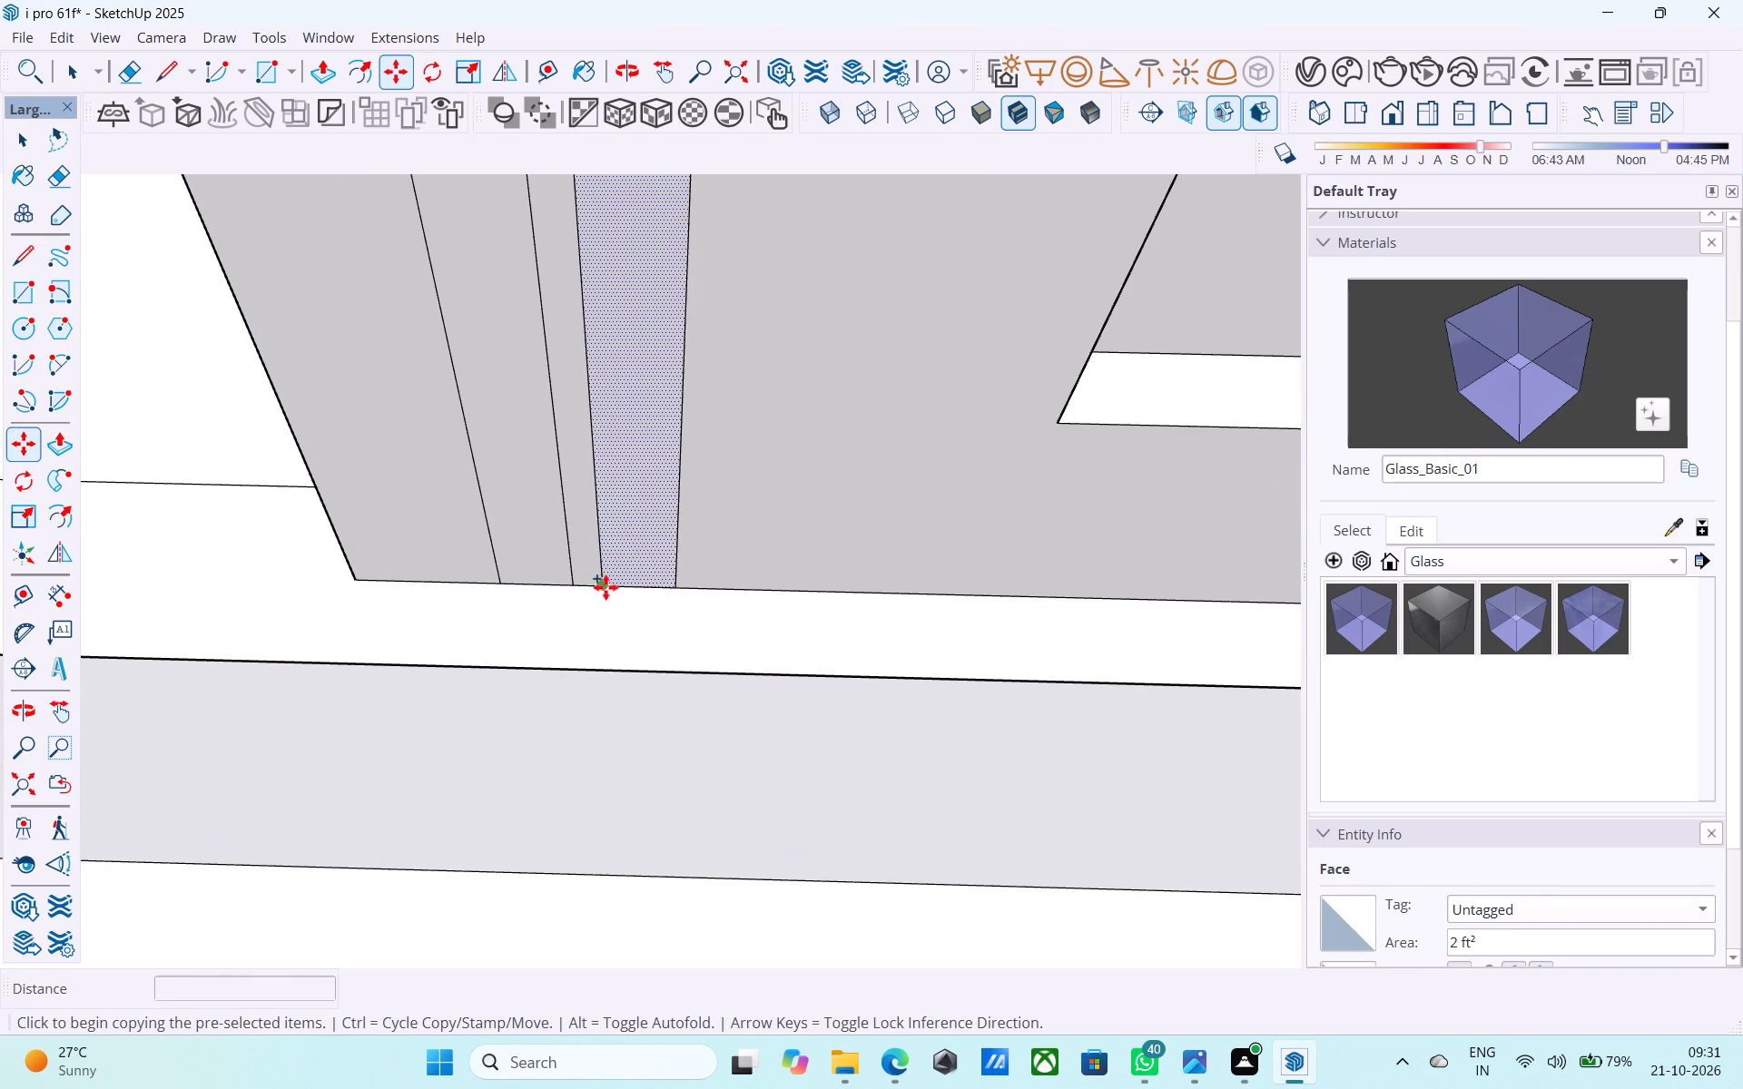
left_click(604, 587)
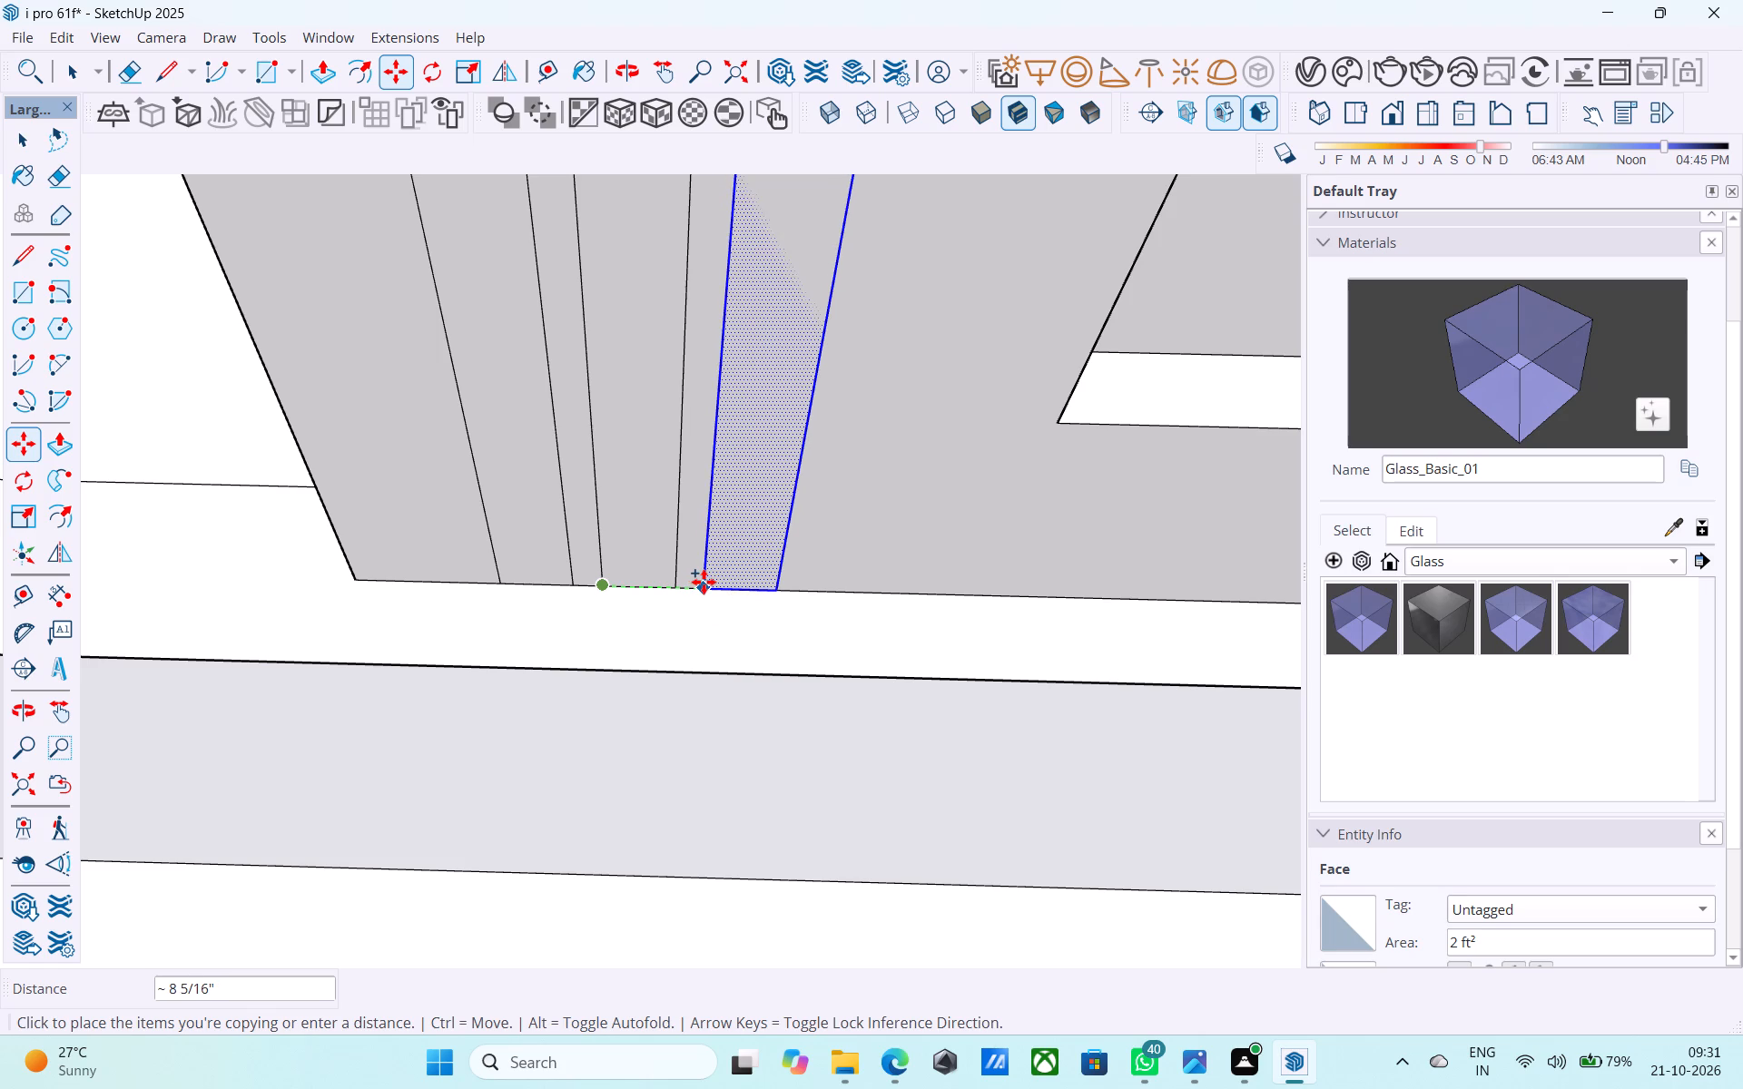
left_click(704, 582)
Examine the size and spacing of the three strips on the wall below the C-shaped band.
scroll(652, 699, "down", 10)
middle_click_drag(655, 731, 699, 578)
scroll(654, 712, "down", 2)
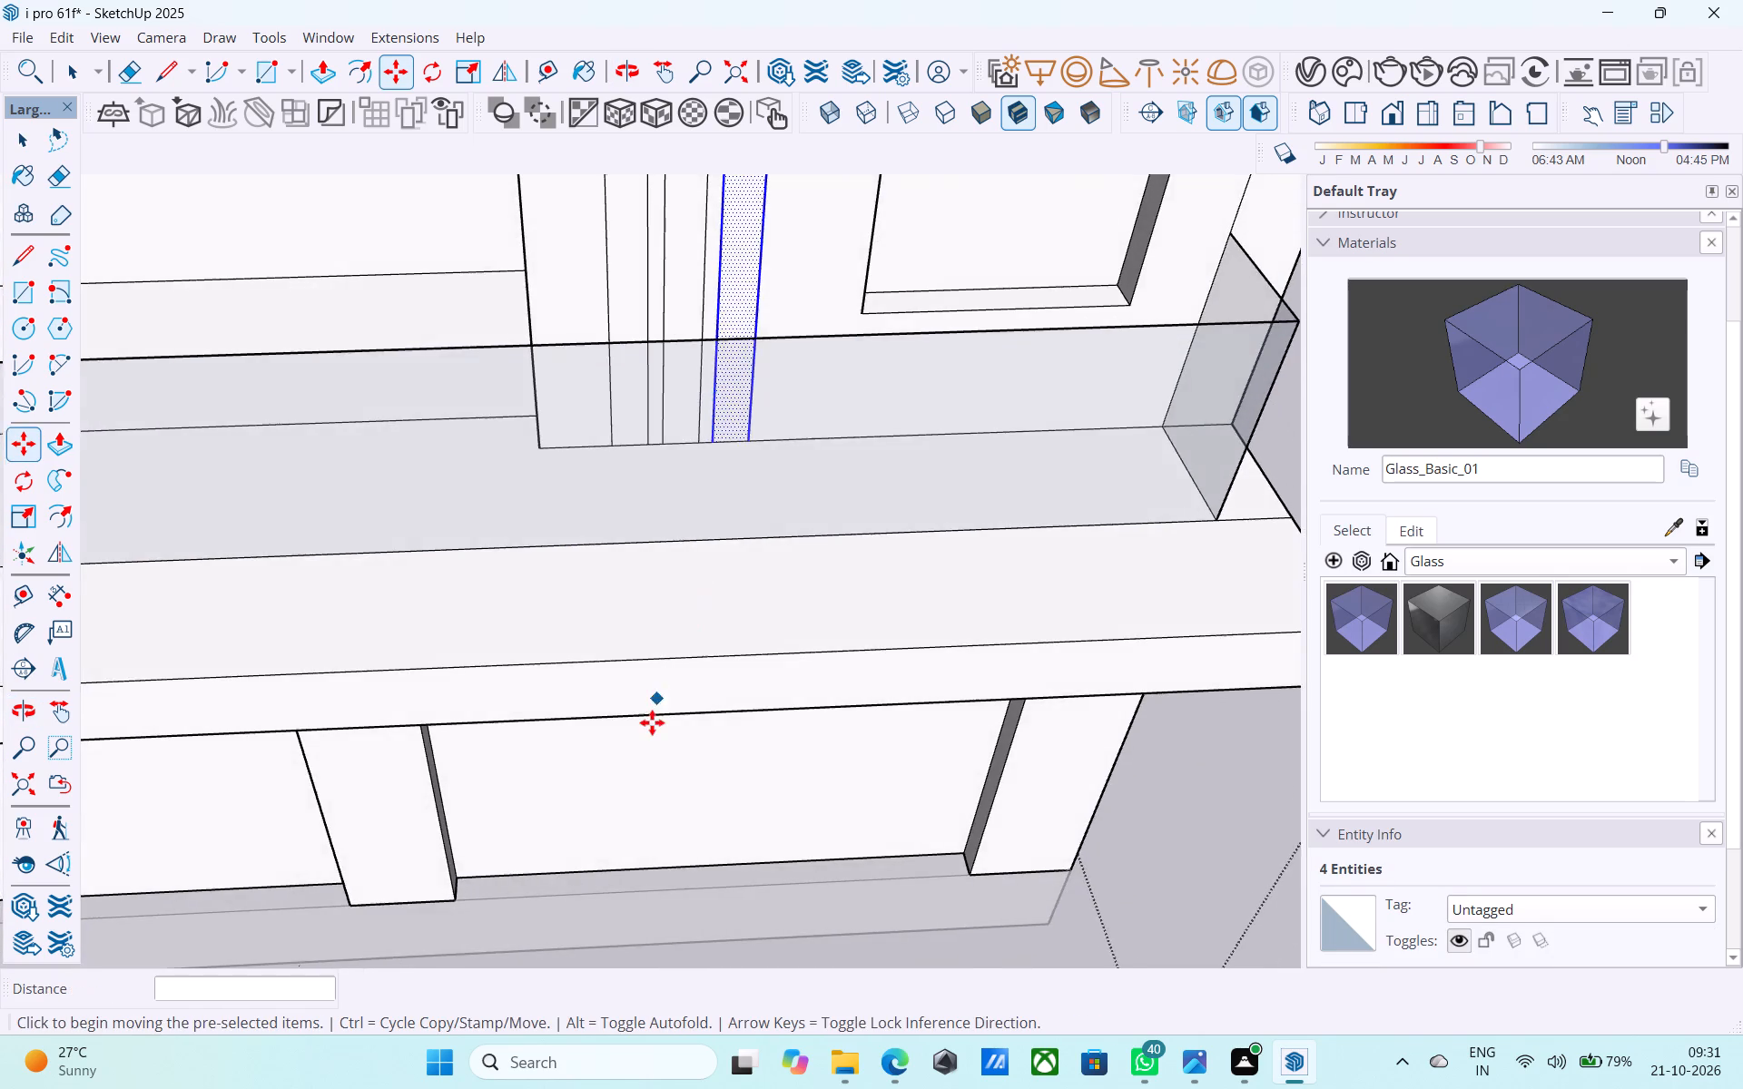
scroll(652, 722, "down", 8)
middle_click_drag(652, 721, 648, 638)
scroll(685, 505, "up", 4)
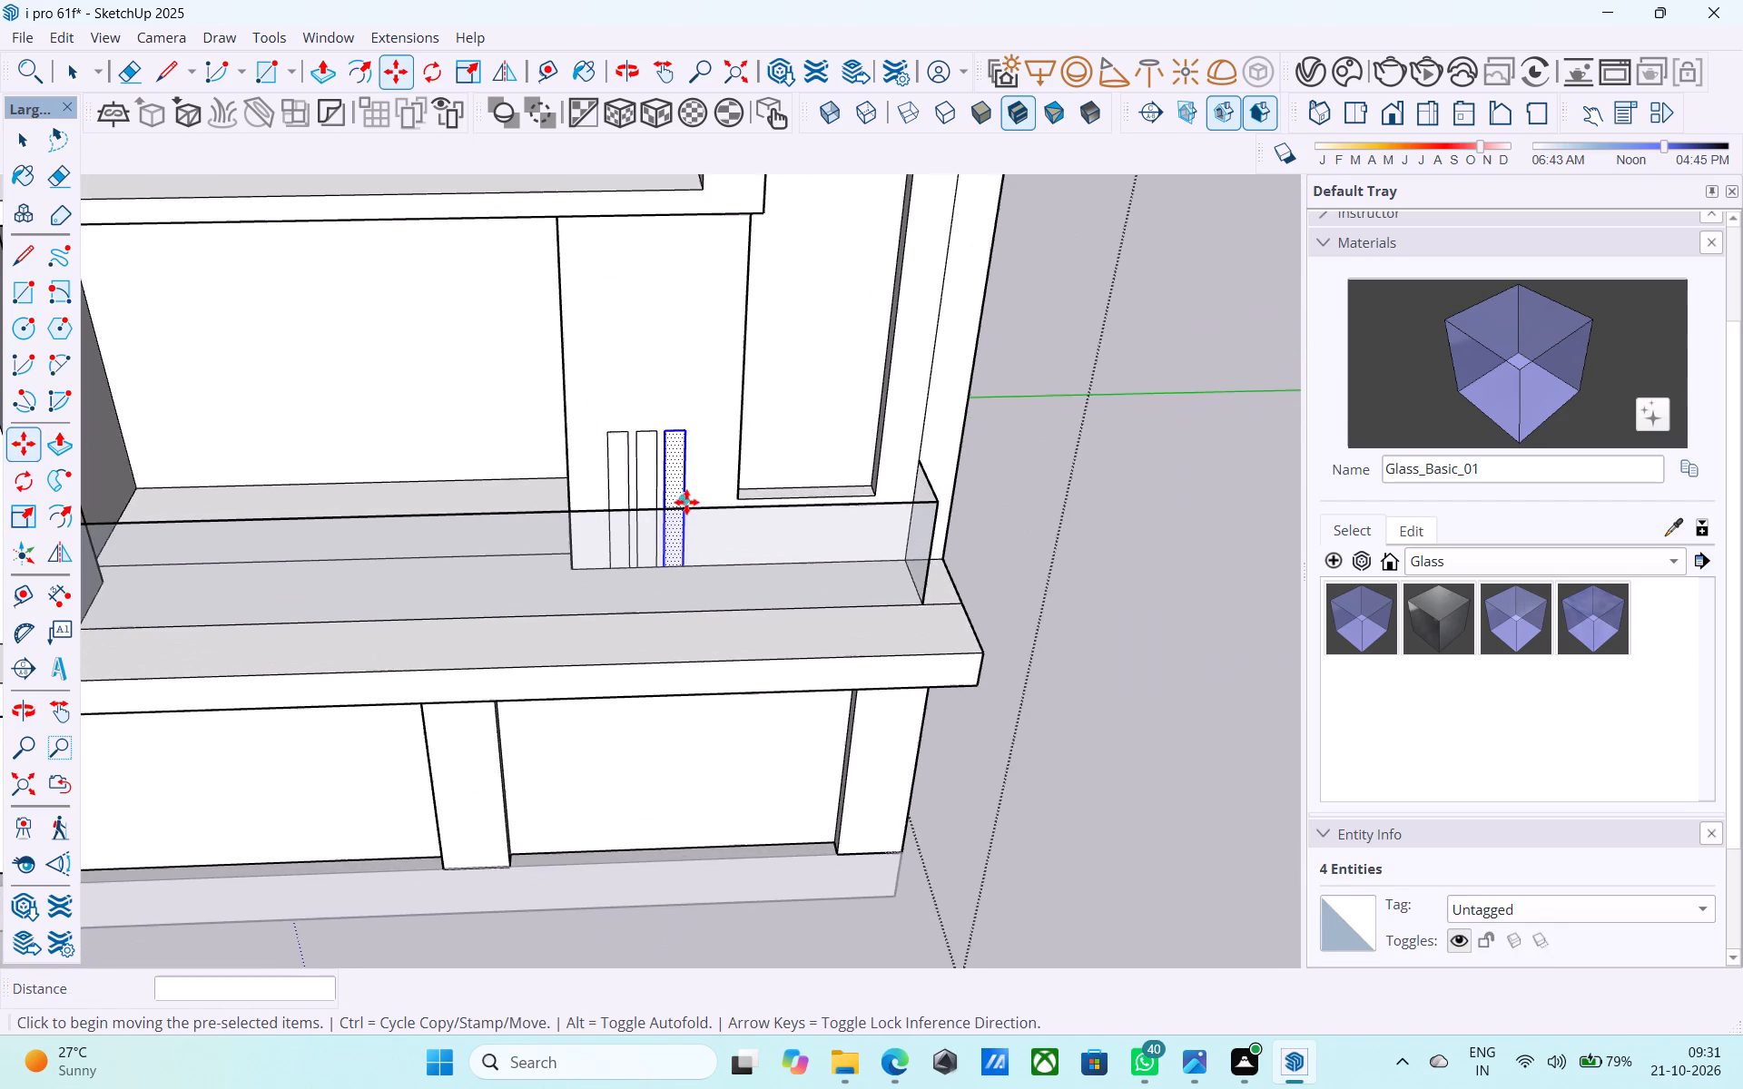
scroll(660, 456, "up", 6)
scroll(657, 453, "down", 6)
scroll(657, 453, "up", 4)
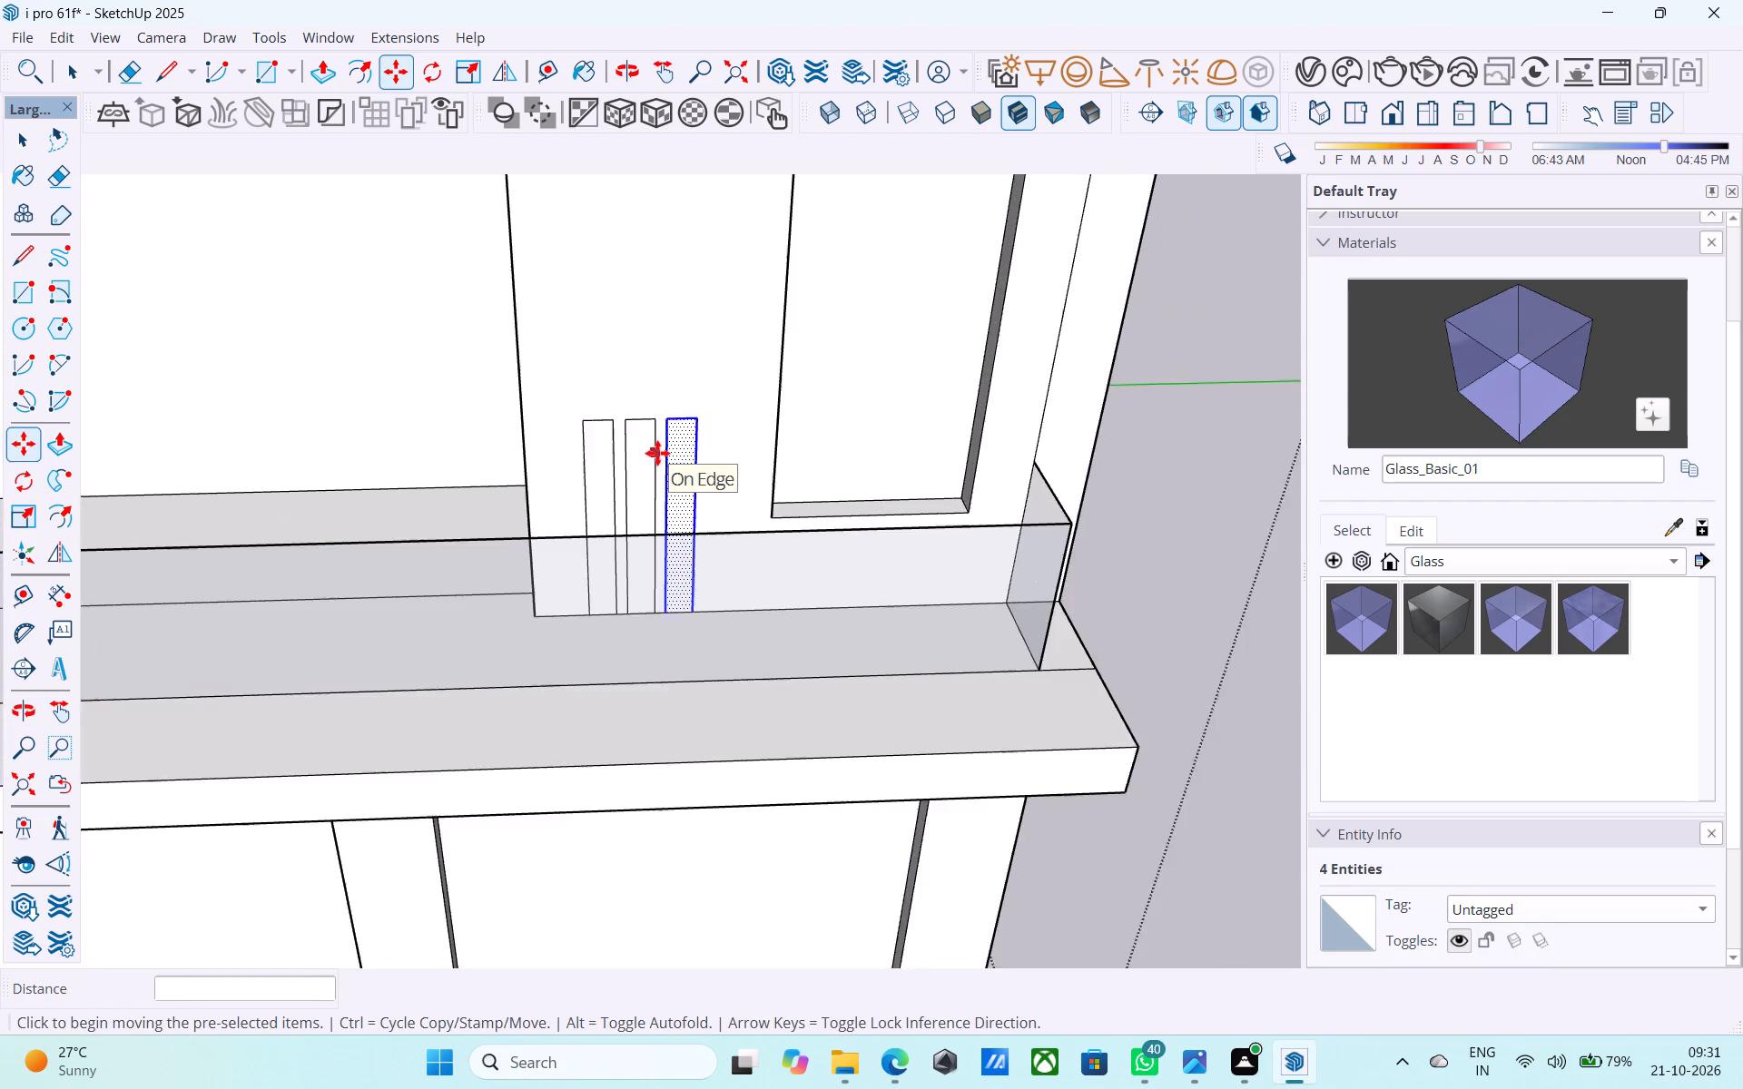
scroll(656, 453, "down", 11)
middle_click_drag(635, 515, 625, 645)
scroll(630, 604, "up", 6)
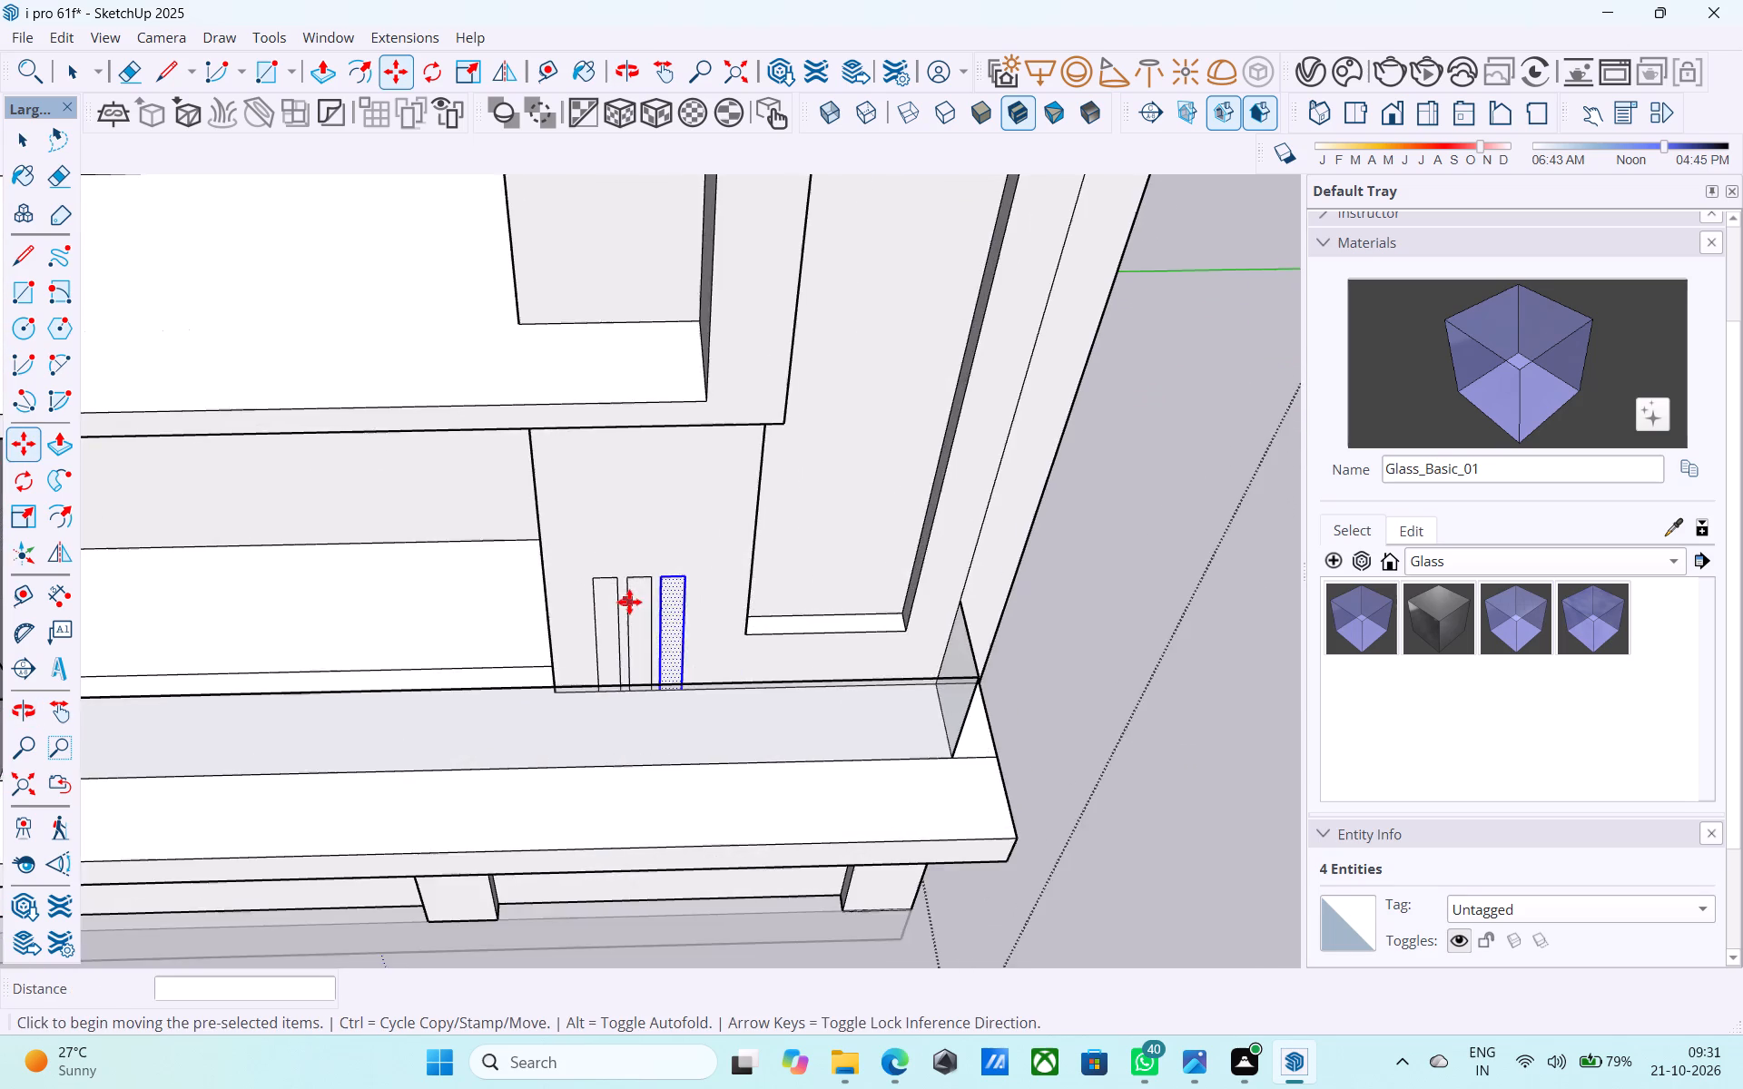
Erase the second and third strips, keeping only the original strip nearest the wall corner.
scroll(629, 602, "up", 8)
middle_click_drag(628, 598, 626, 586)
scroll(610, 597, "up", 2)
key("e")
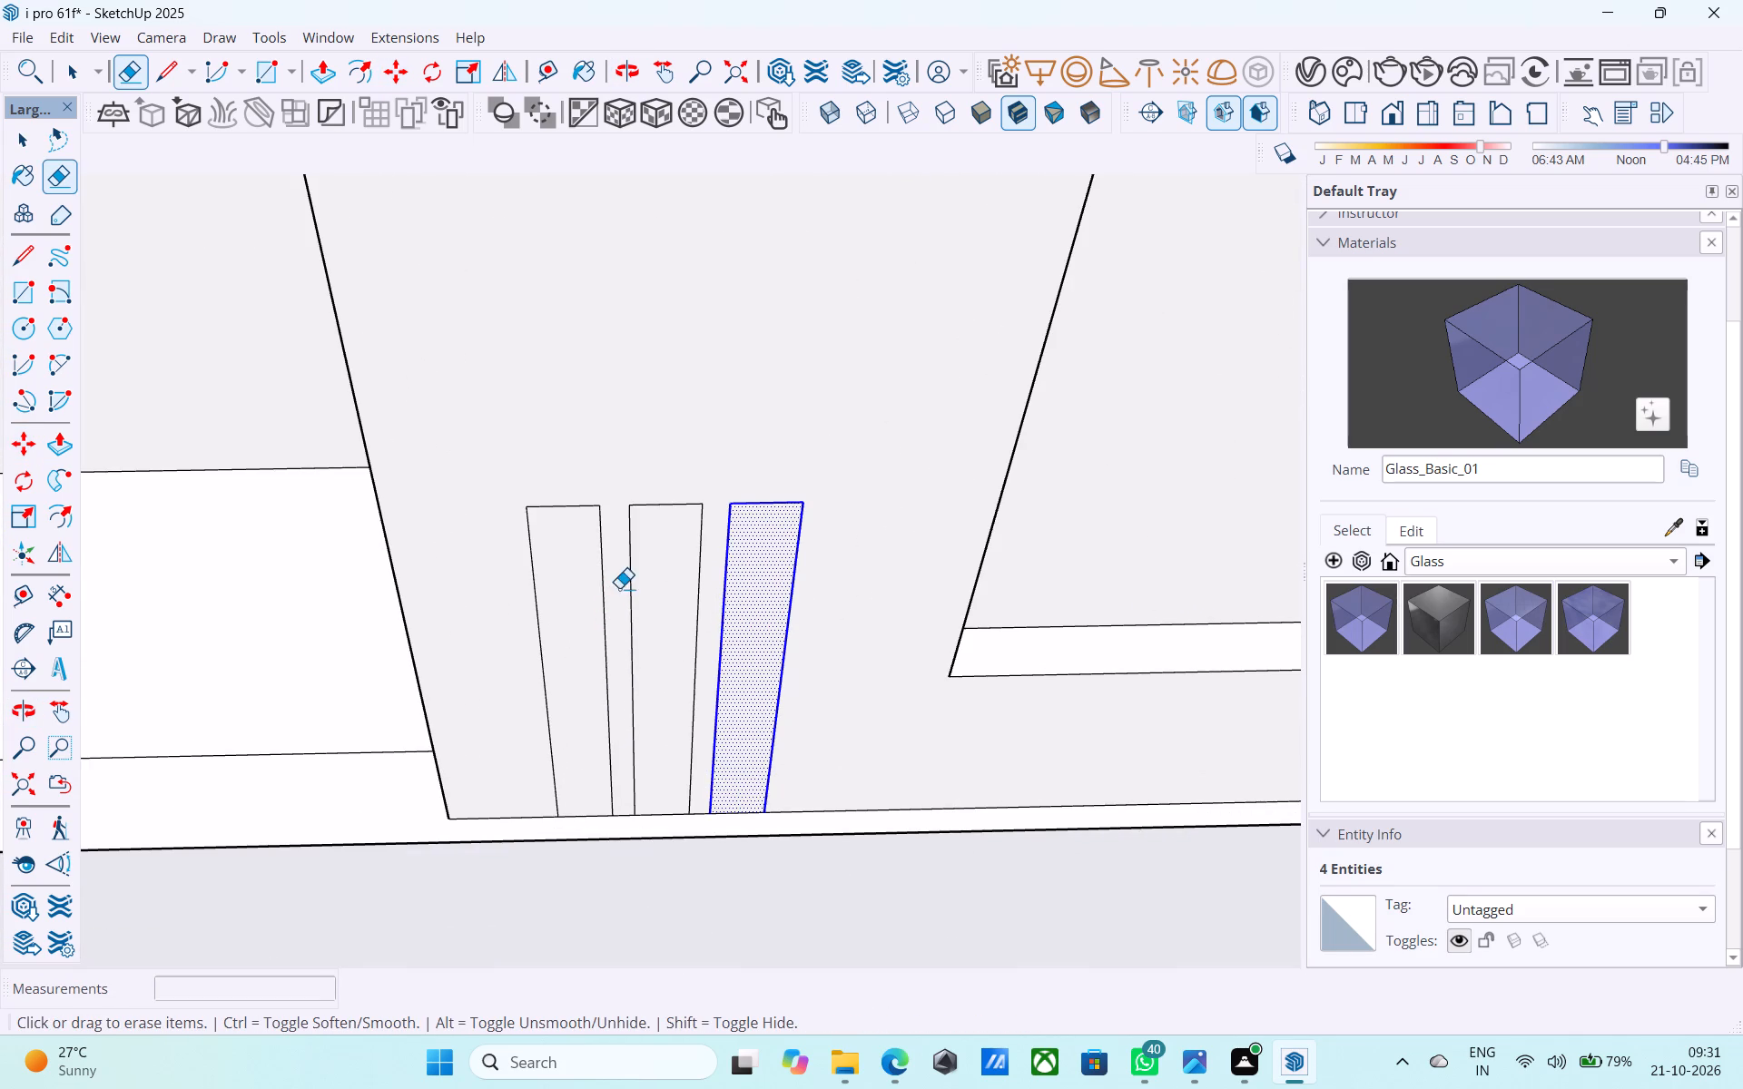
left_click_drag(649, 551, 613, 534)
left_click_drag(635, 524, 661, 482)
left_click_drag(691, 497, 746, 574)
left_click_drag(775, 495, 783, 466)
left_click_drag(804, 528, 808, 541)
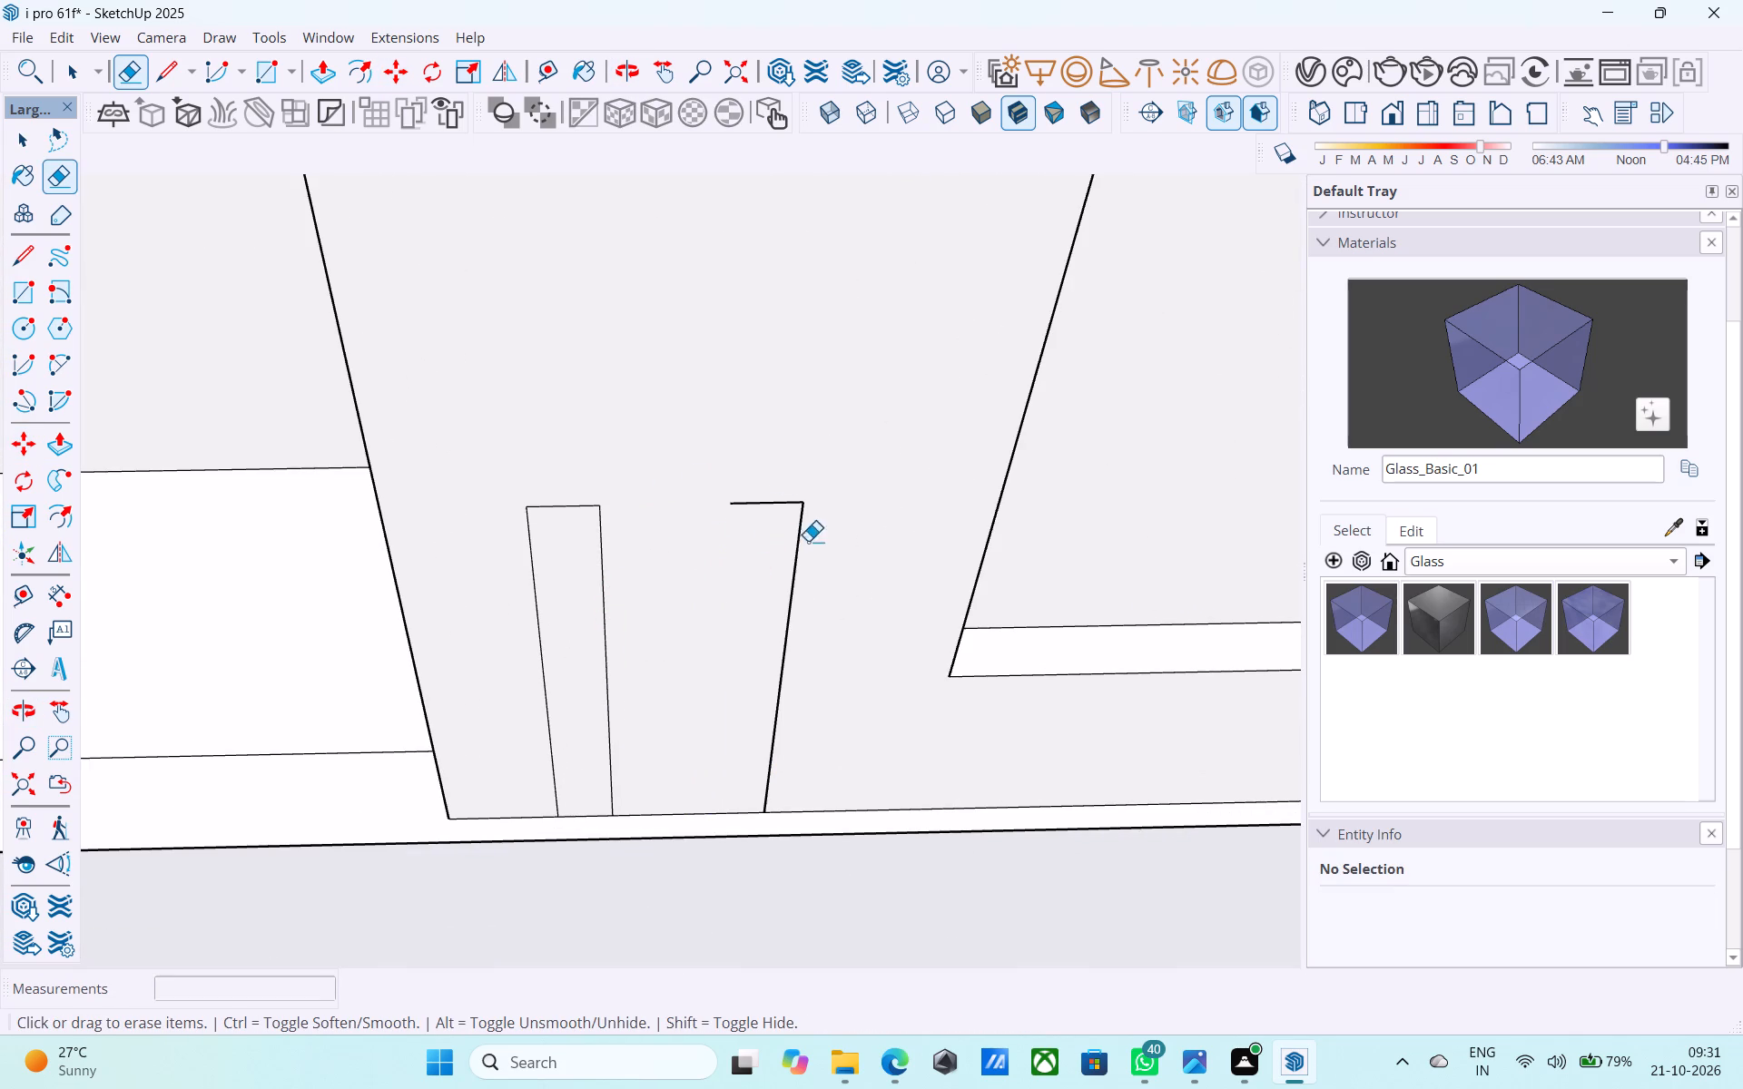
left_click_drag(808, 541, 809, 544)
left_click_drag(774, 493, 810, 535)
Copy the remaining strip 1' along the wall's base edge to form a second strip.
scroll(667, 552, "down", 4)
key("space")
left_click(611, 595)
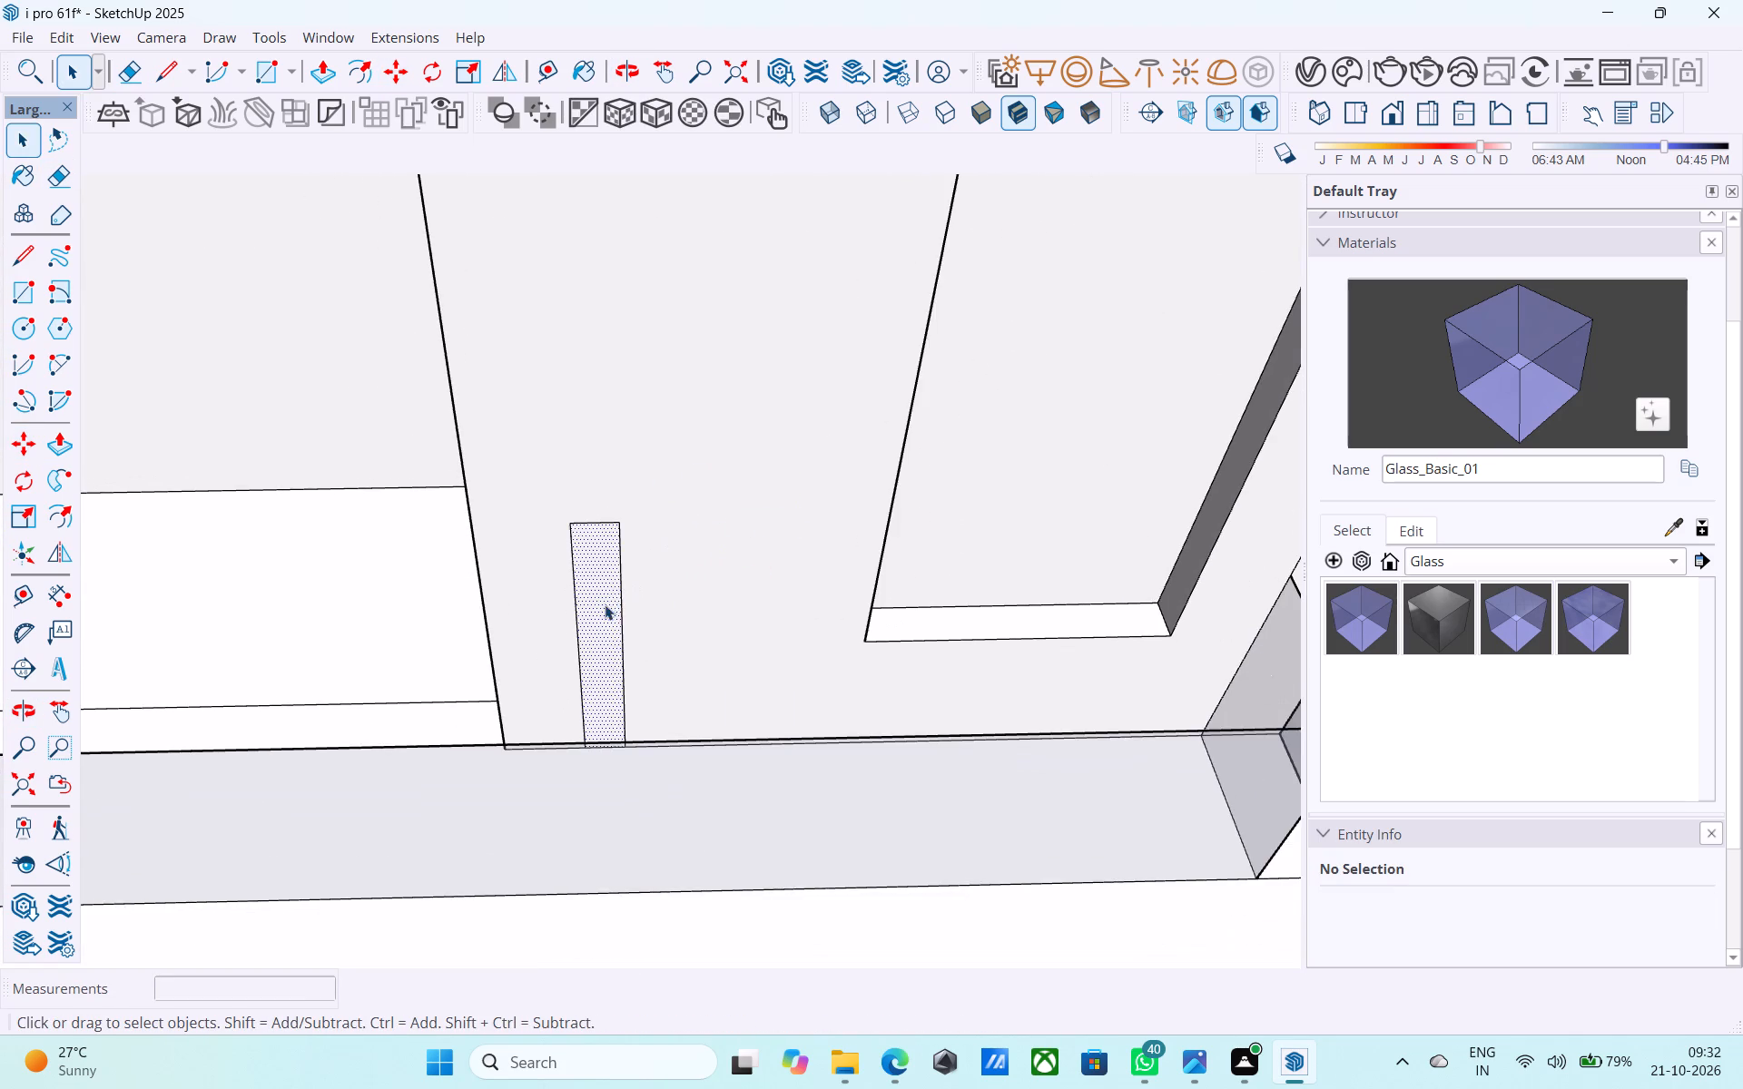
scroll(605, 604, "up", 4)
key("m")
middle_click_drag(603, 659, 601, 671)
scroll(604, 761, "up", 4)
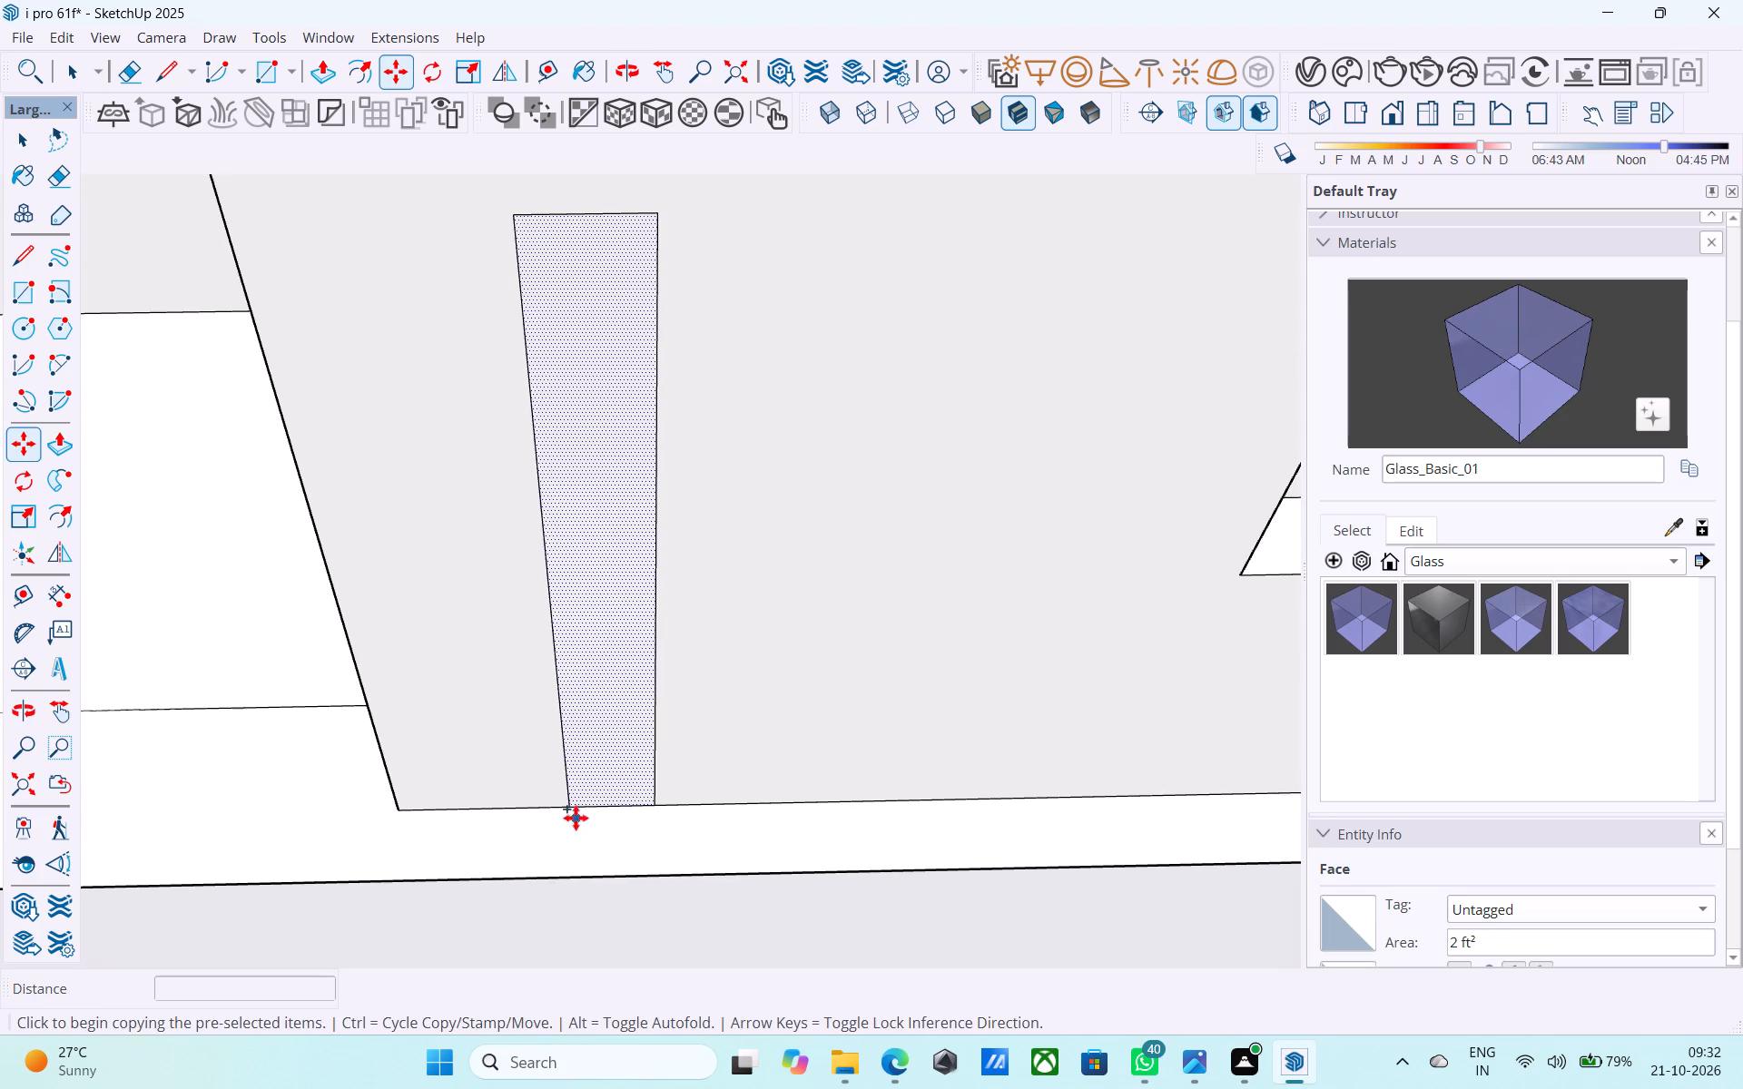
left_click(574, 808)
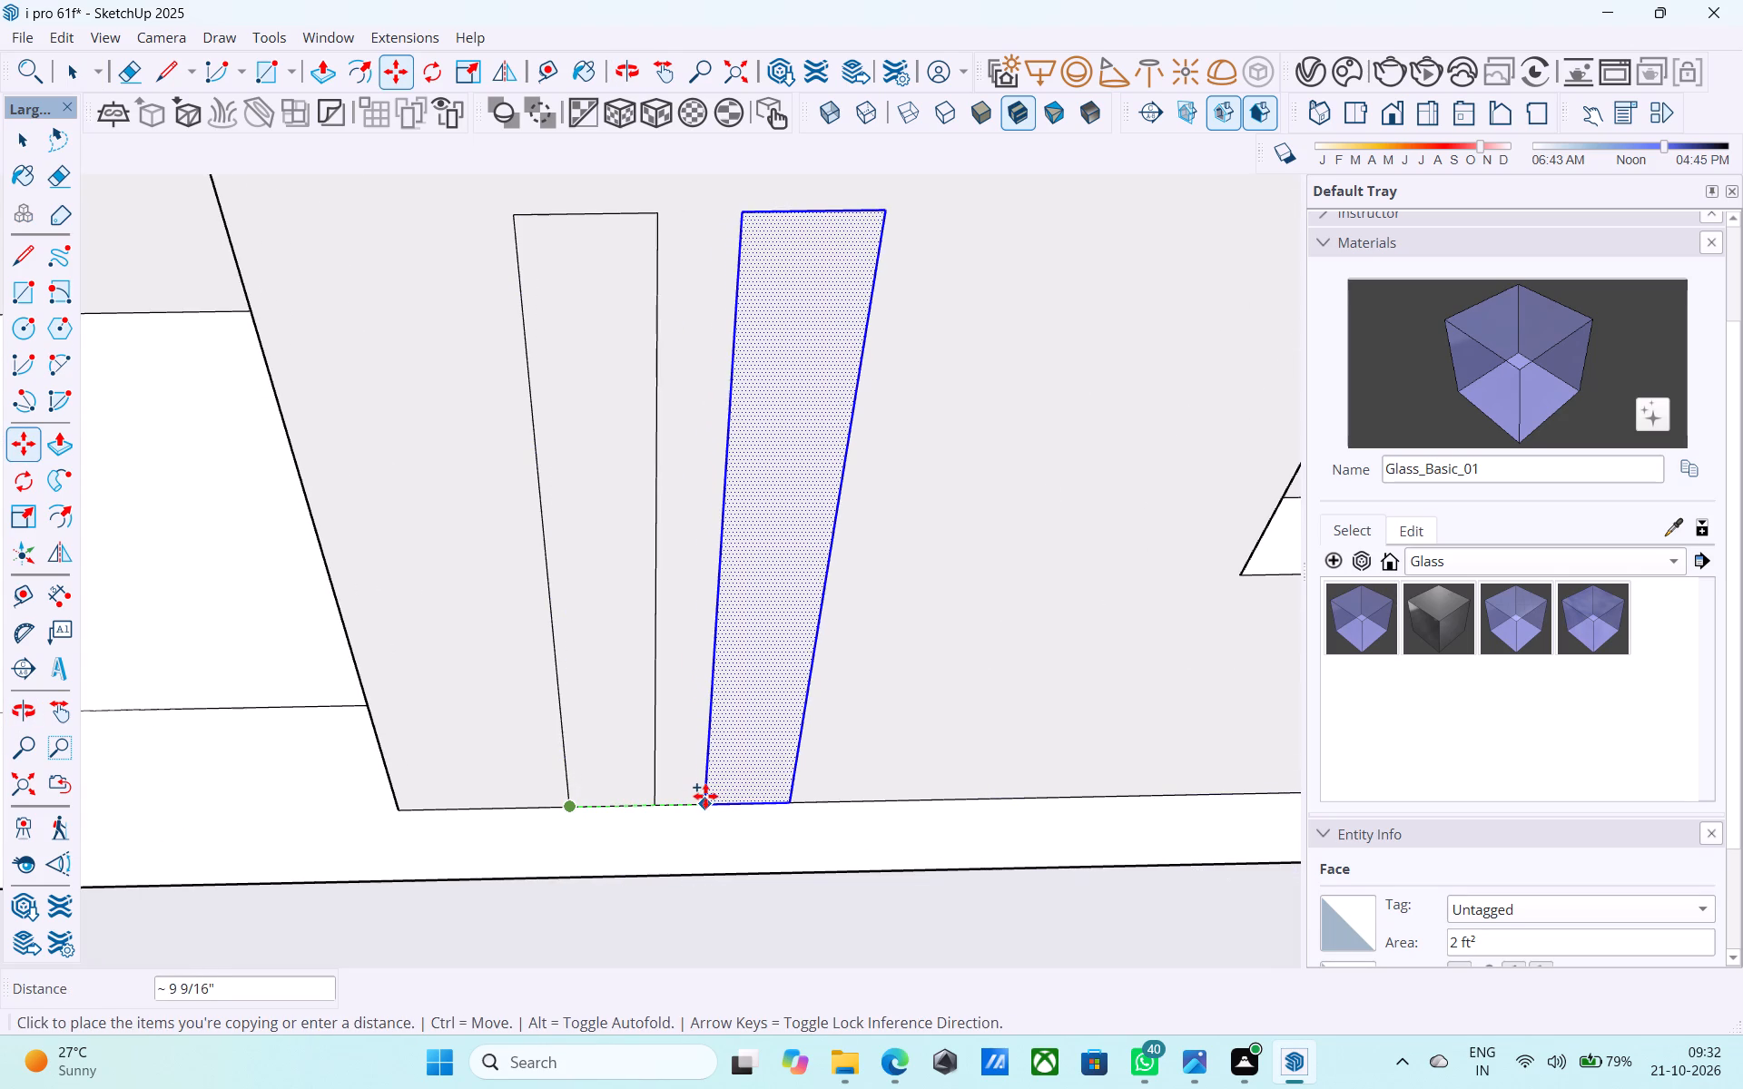
scroll(731, 795, "down", 5)
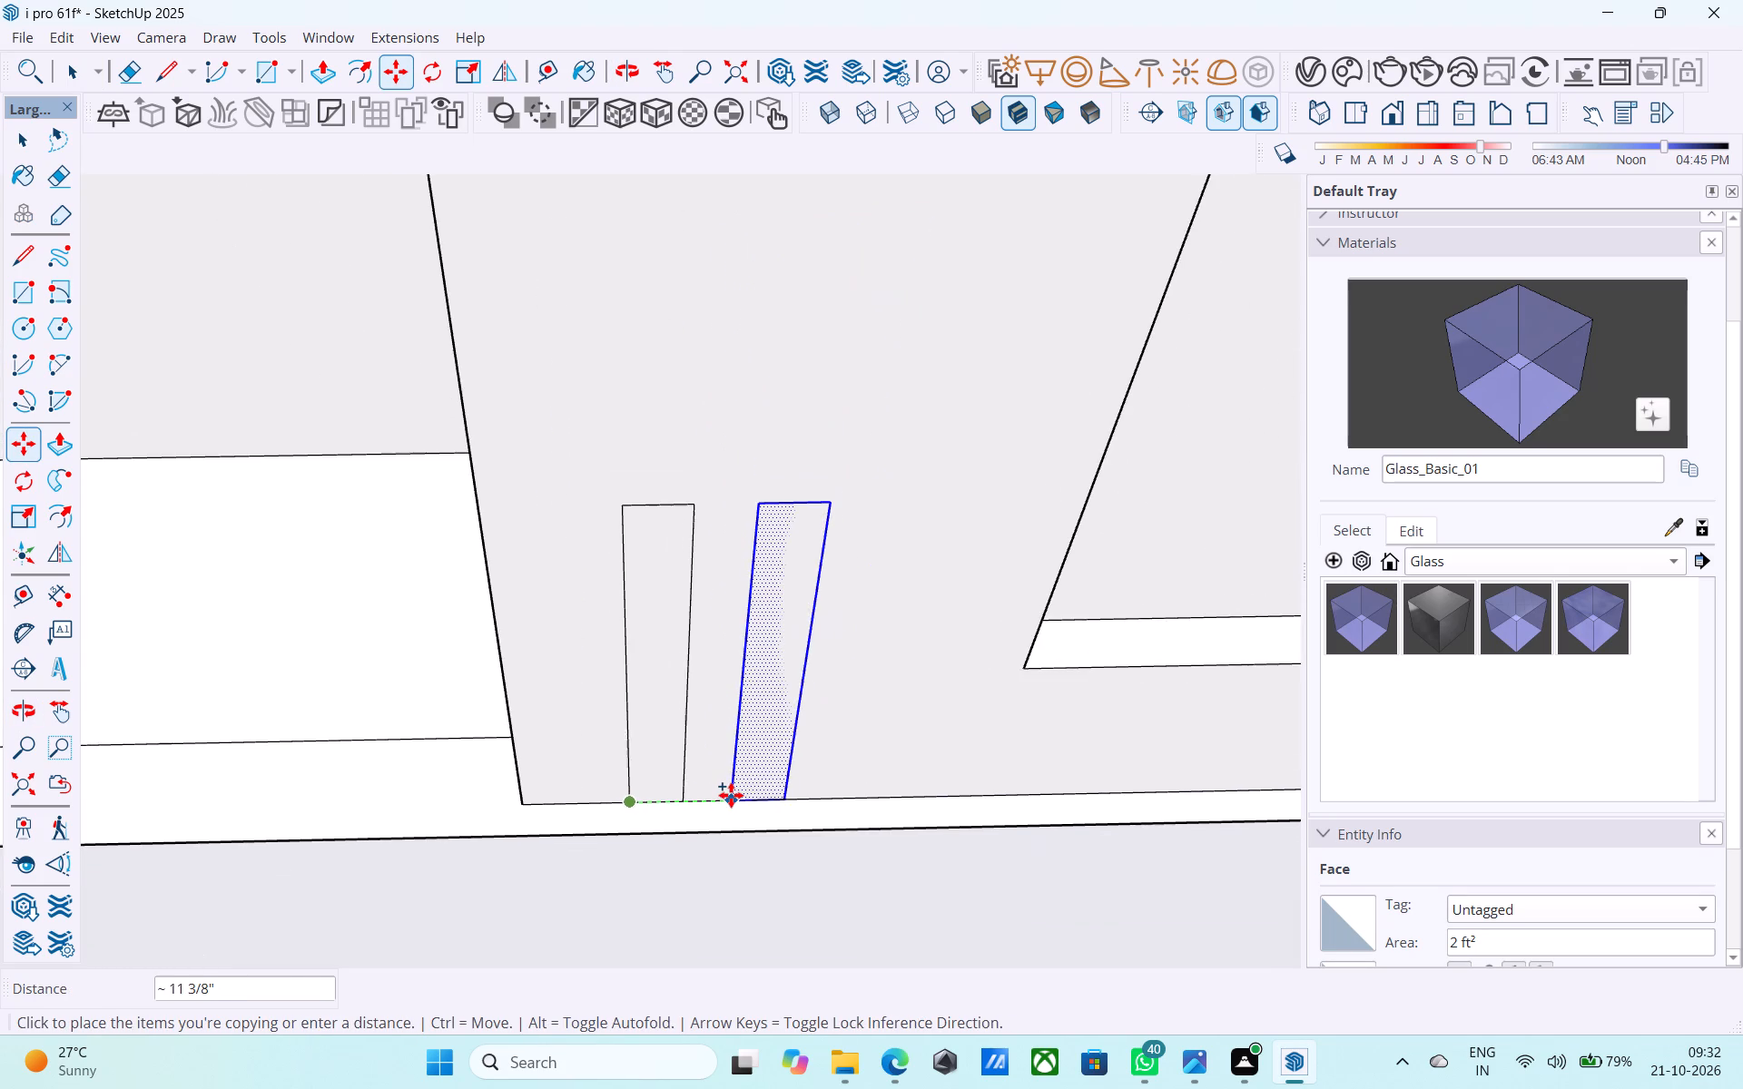
scroll(731, 795, "up", 4)
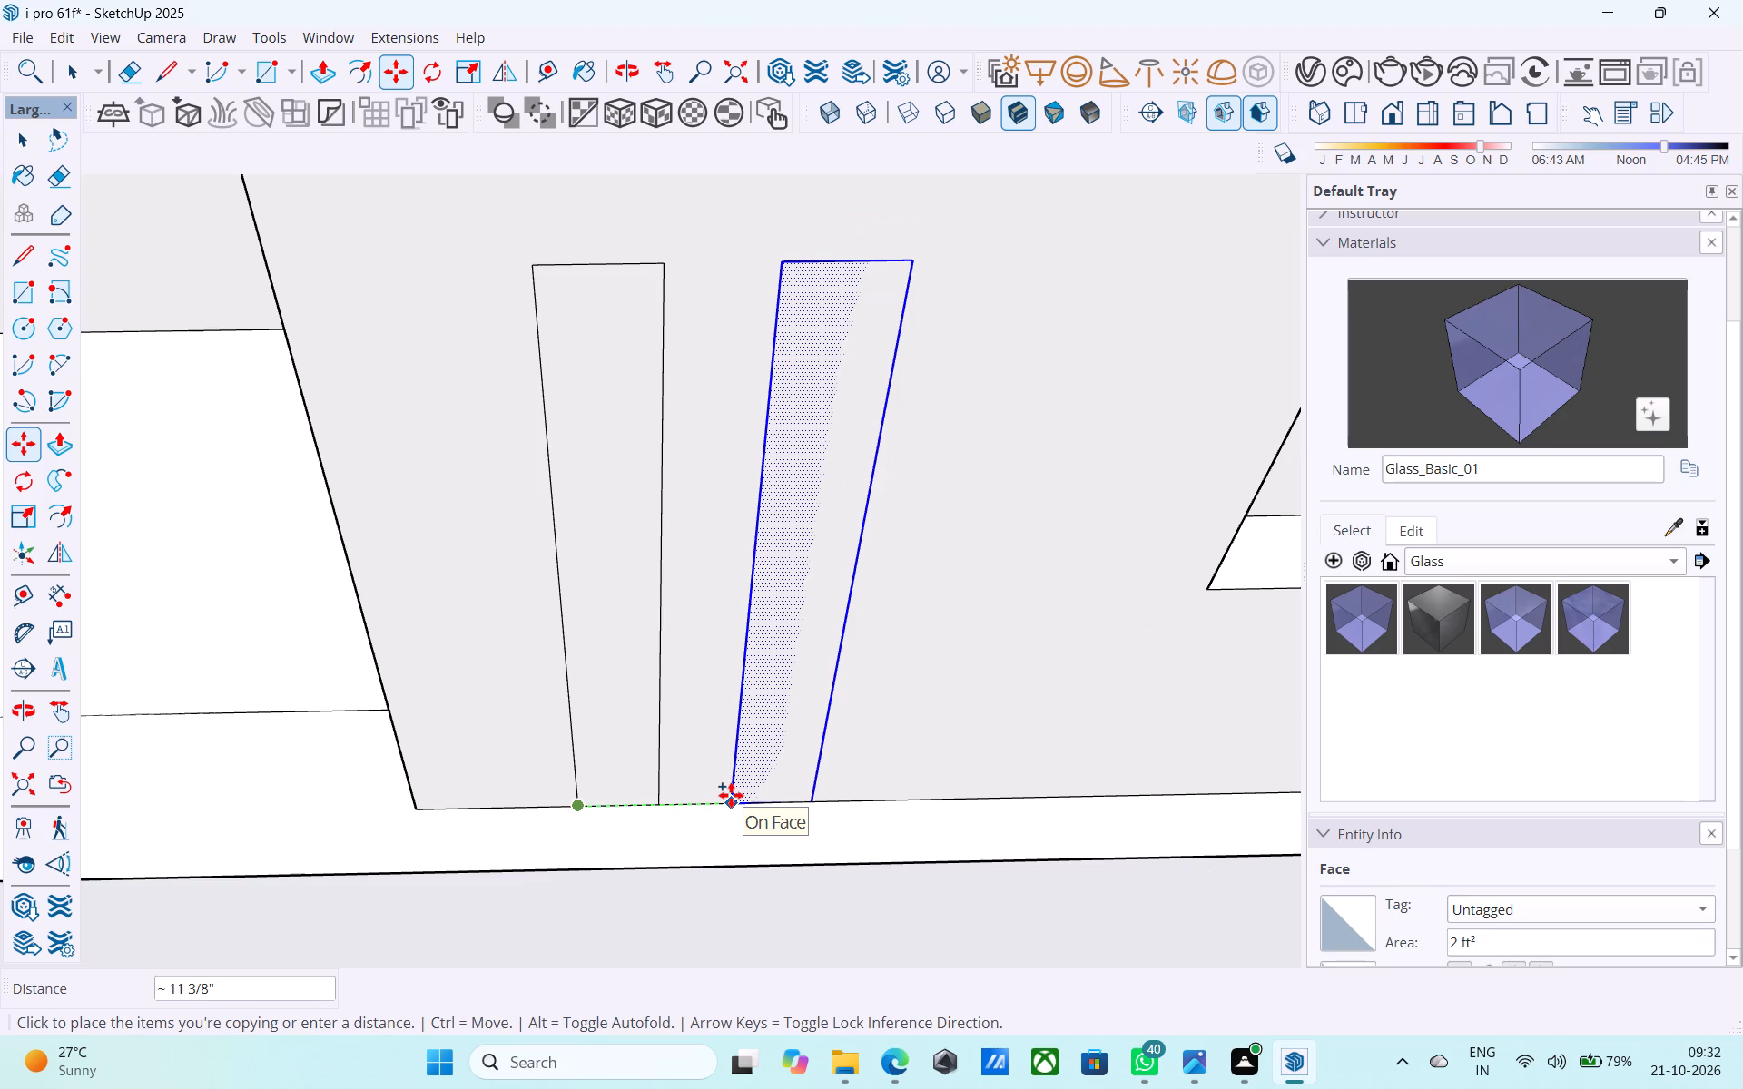
type("1'")
key("Return")
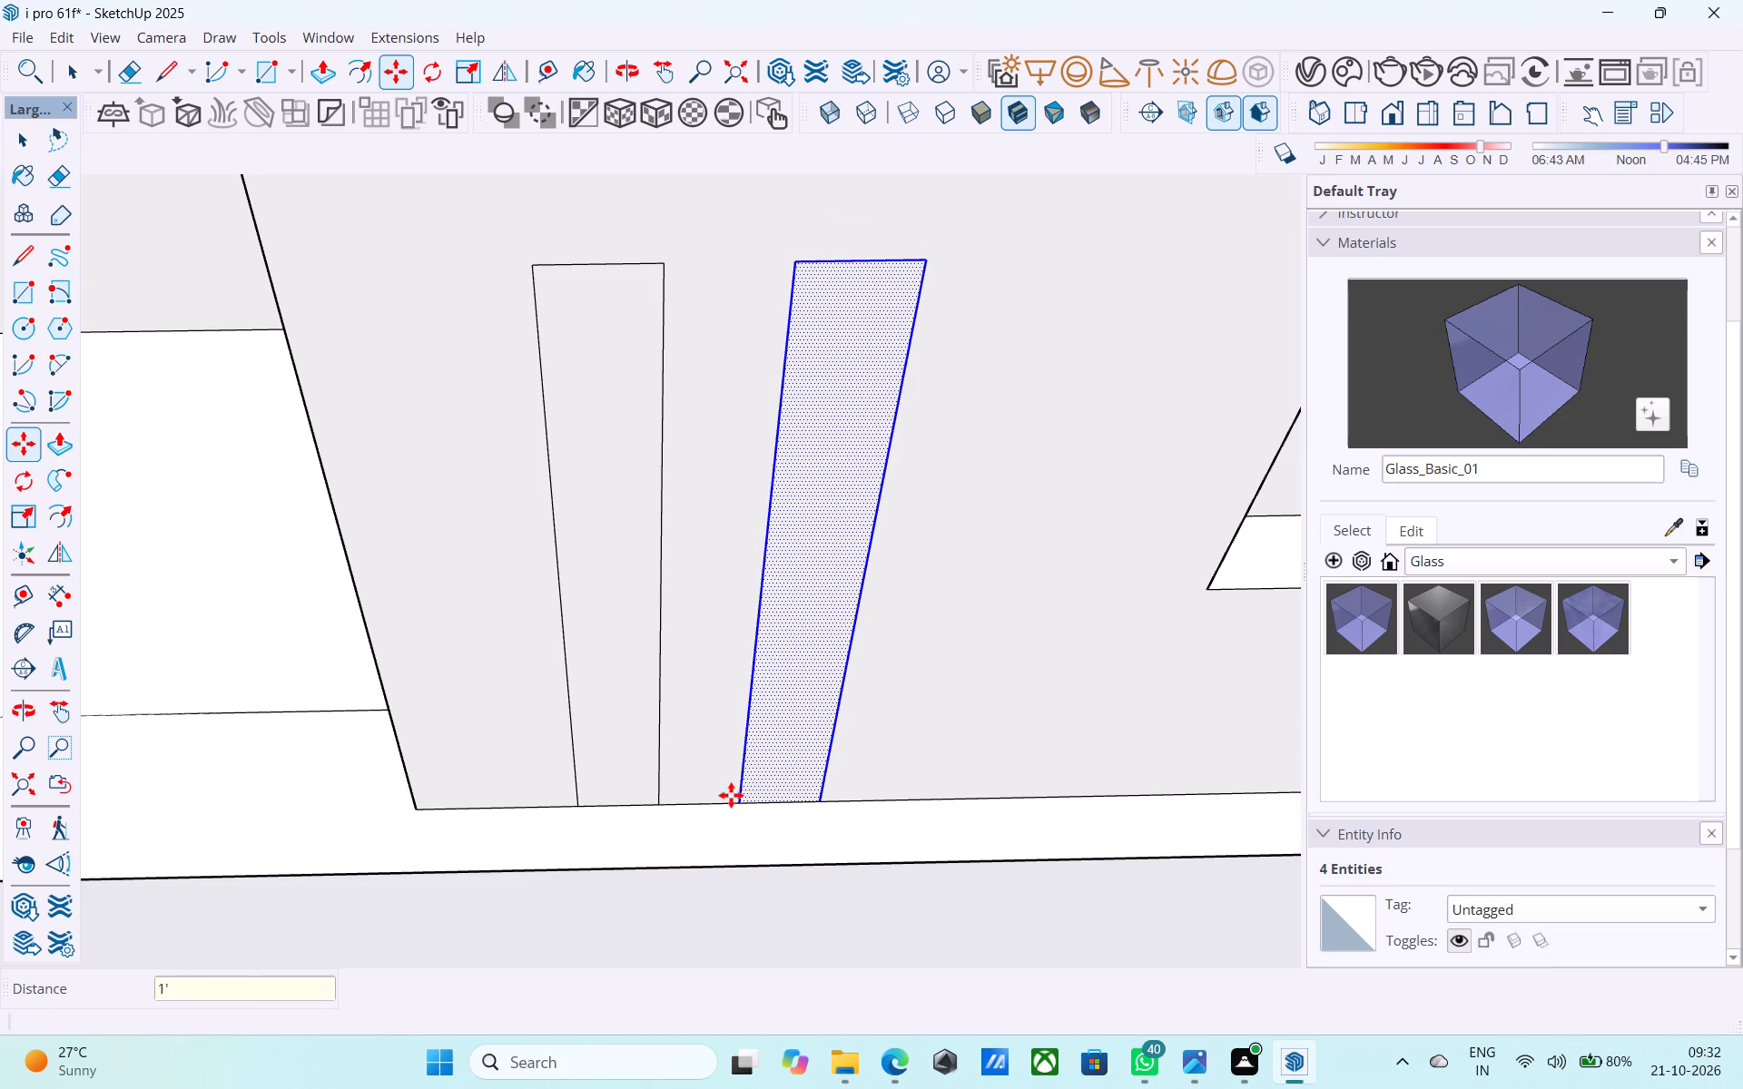
Copy the second strip 1' further along the wall's base edge to form a third strip.
left_click(746, 801)
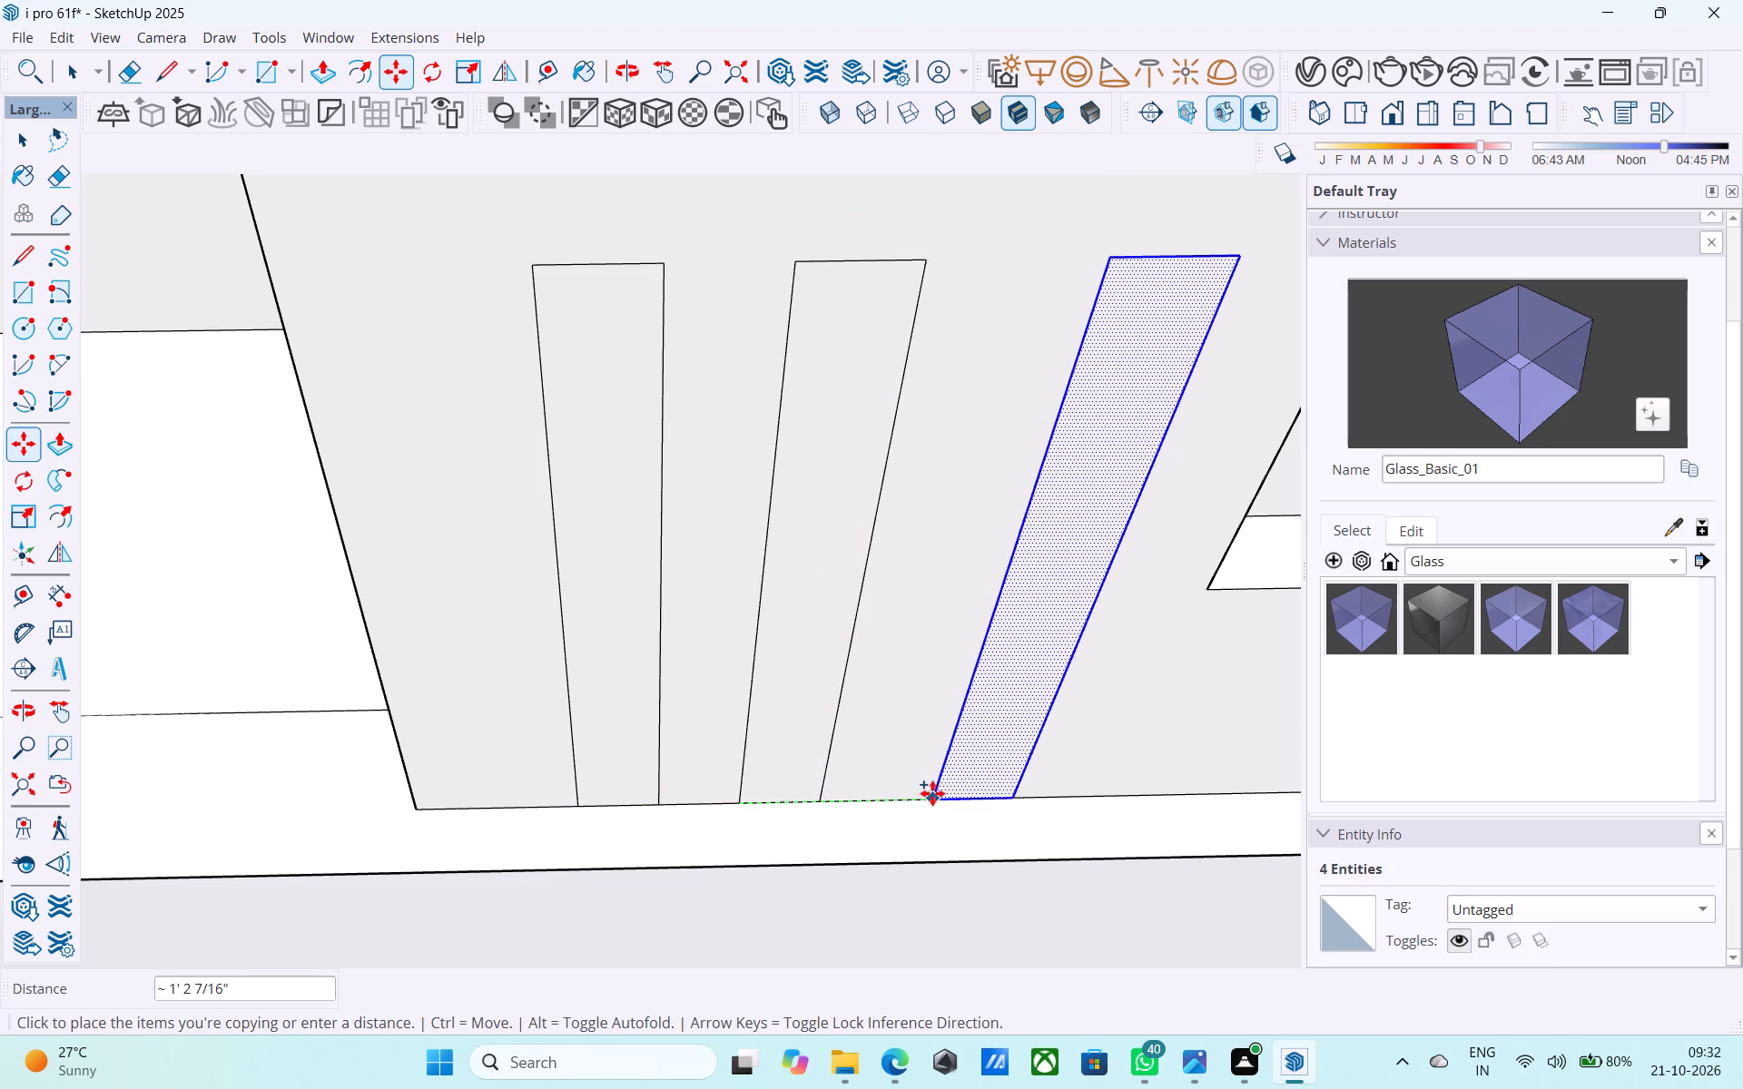
type("1'")
key("Return")
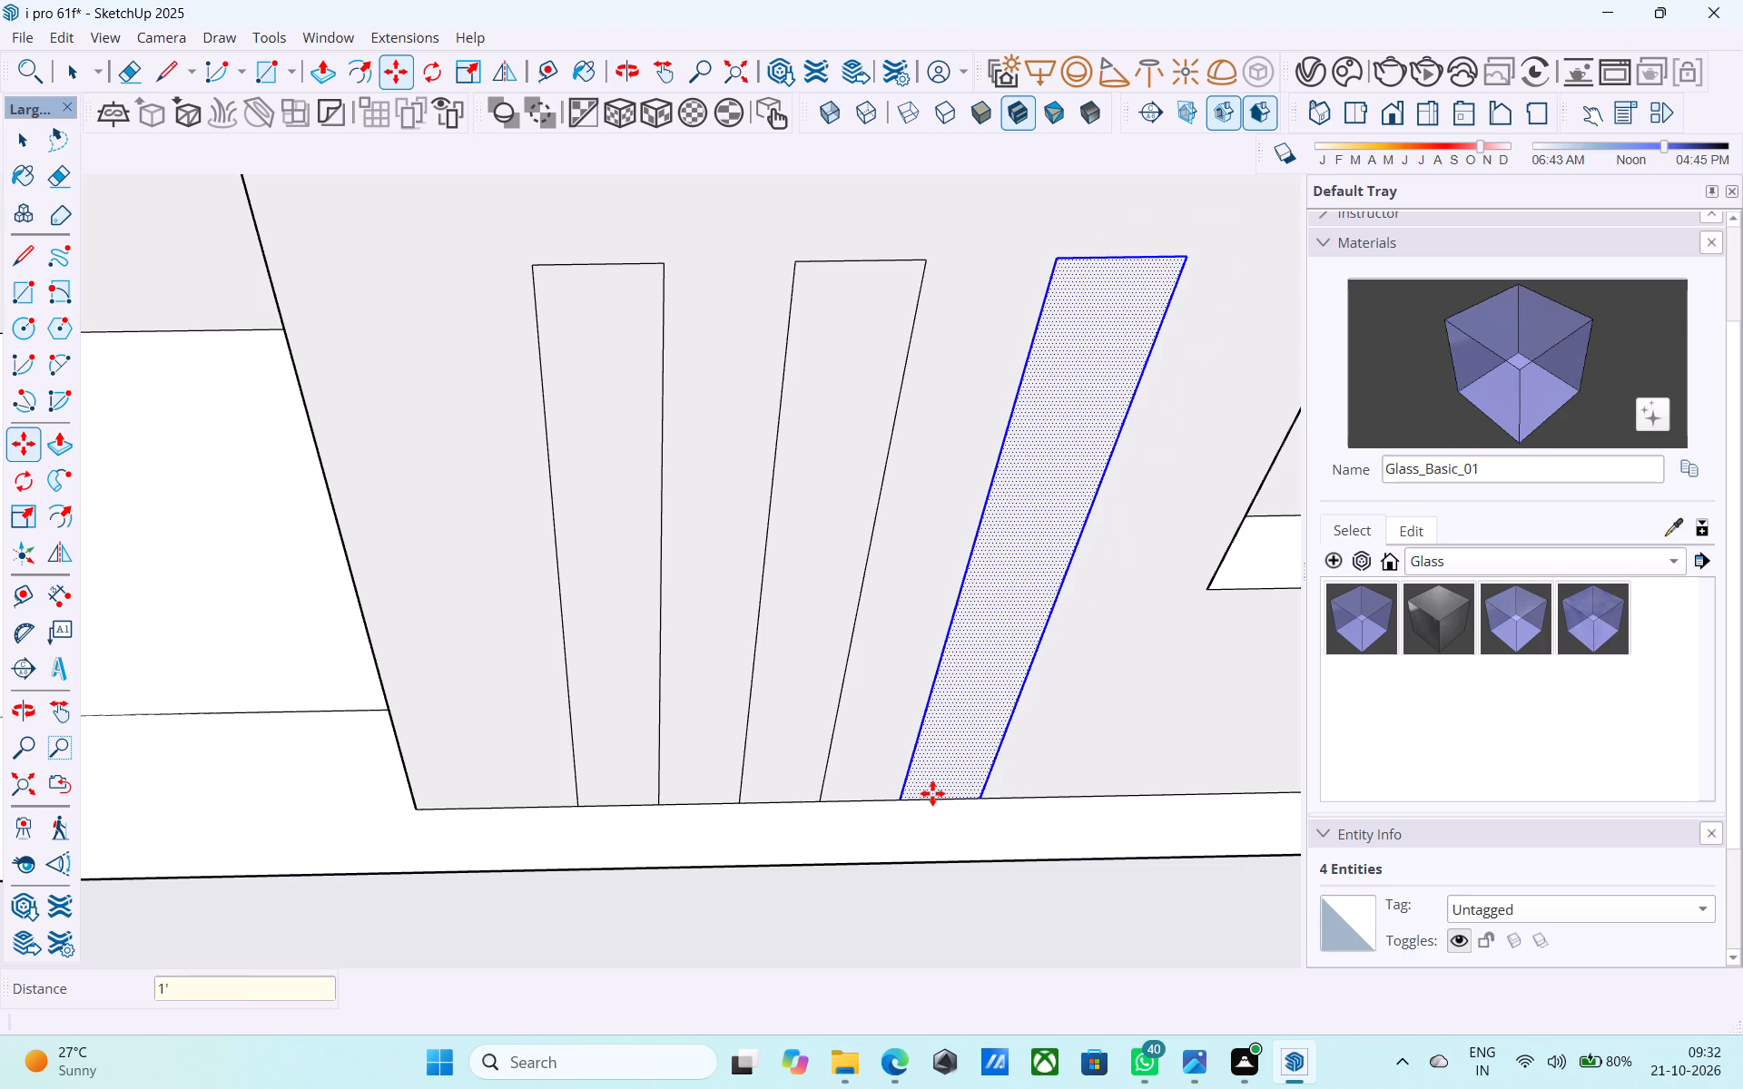
Push/Pull the inner side face of the C-shaped band's vertical arm outward to make the arm narrower.
scroll(911, 792, "down", 11)
middle_click_drag(885, 810, 817, 501)
scroll(820, 520, "down", 3)
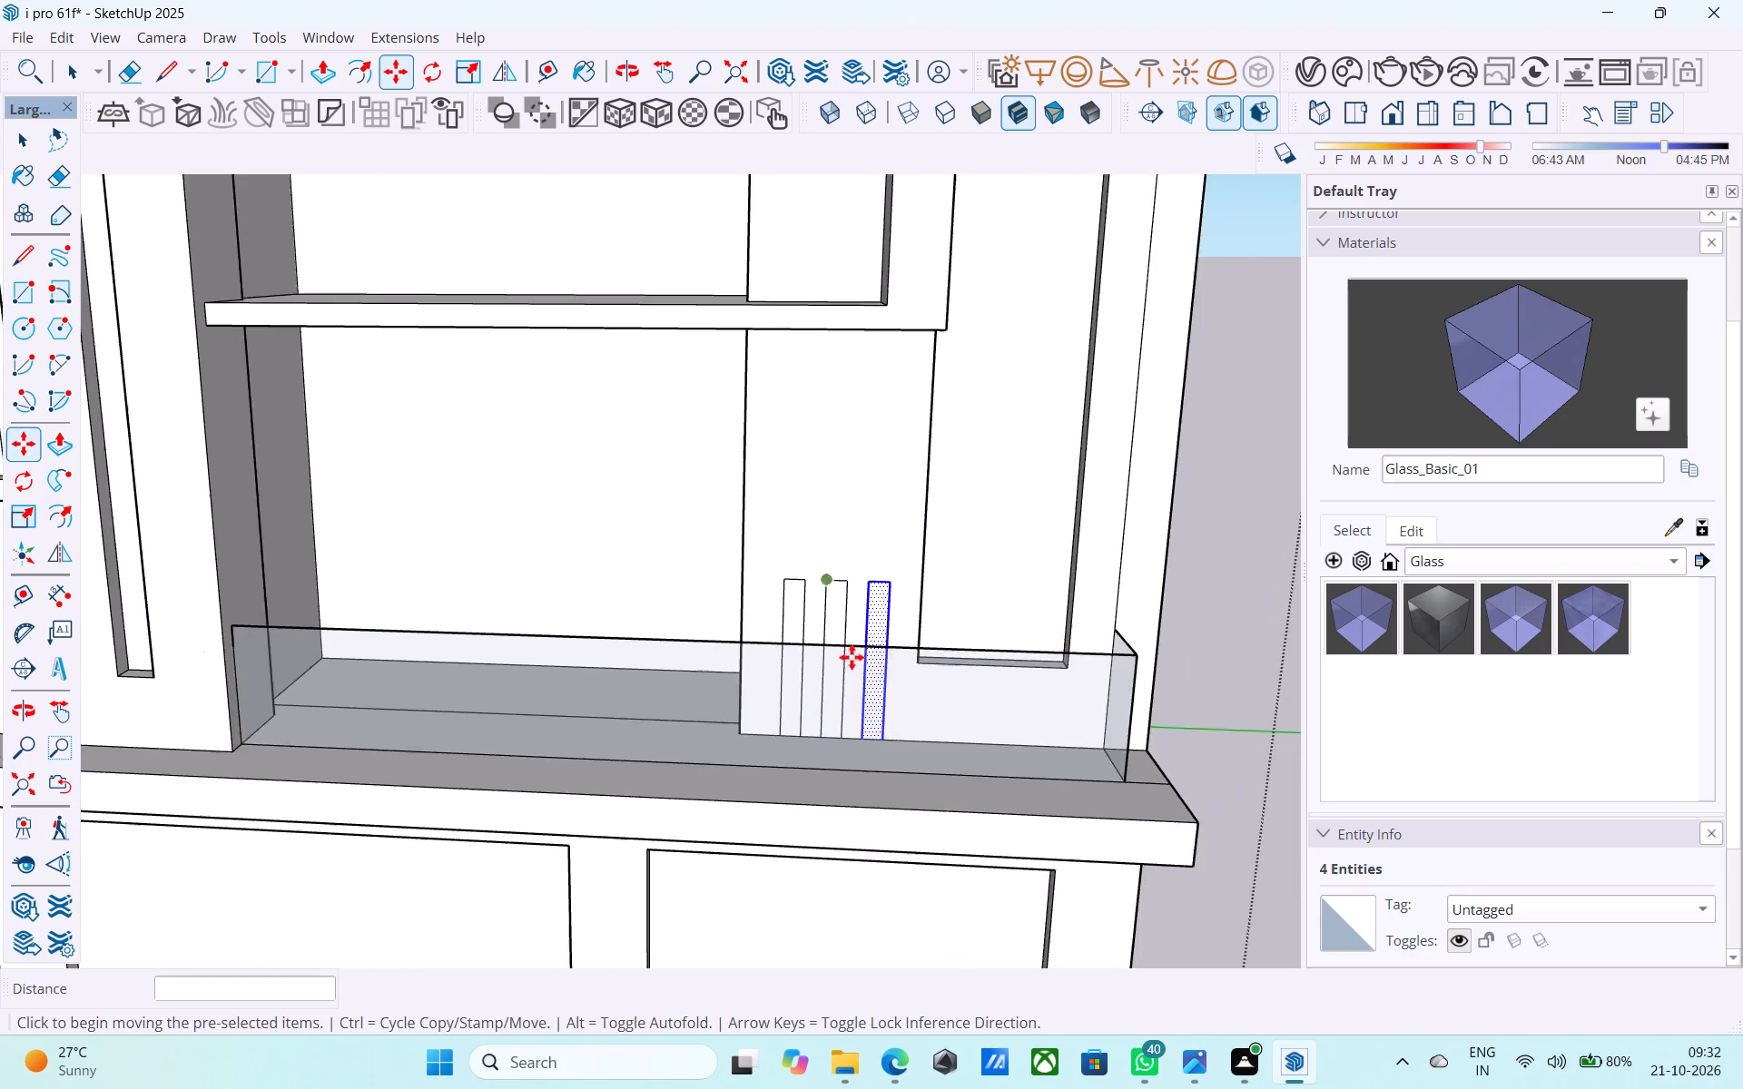
scroll(852, 657, "down", 10)
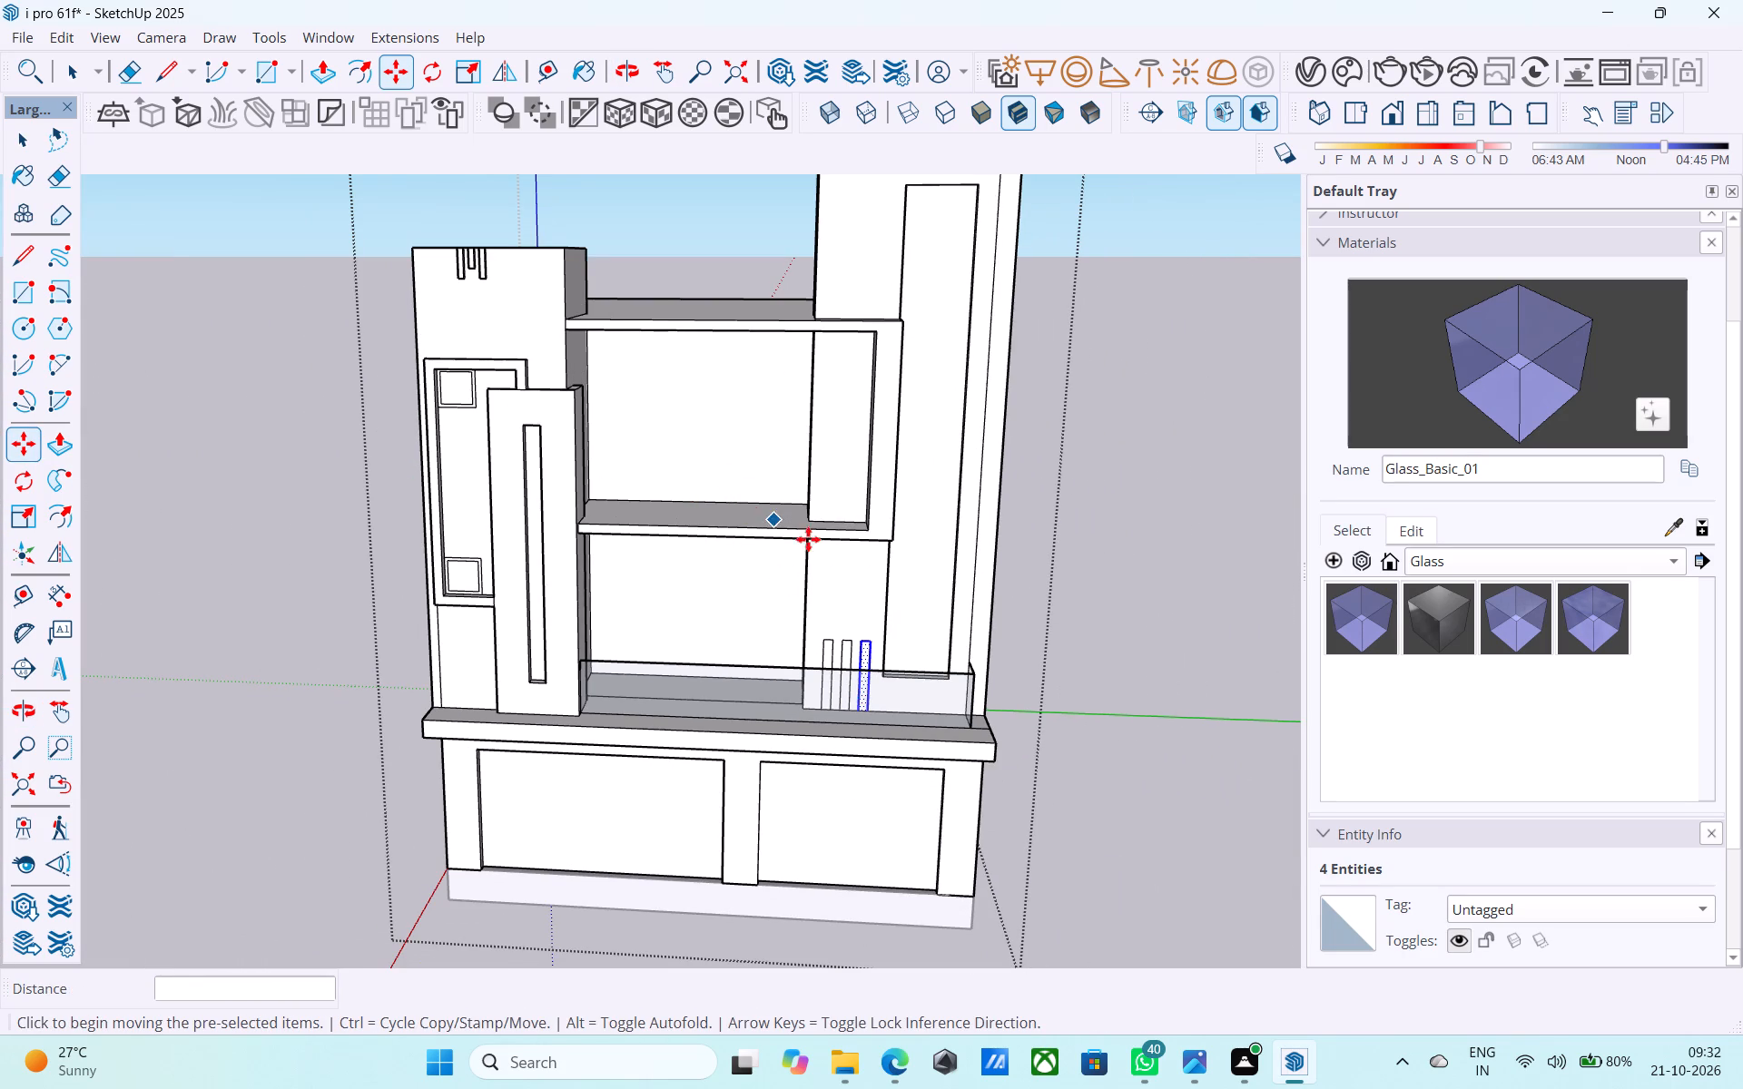
scroll(843, 554, "up", 3)
scroll(848, 517, "down", 5)
middle_click_drag(842, 504, 838, 470)
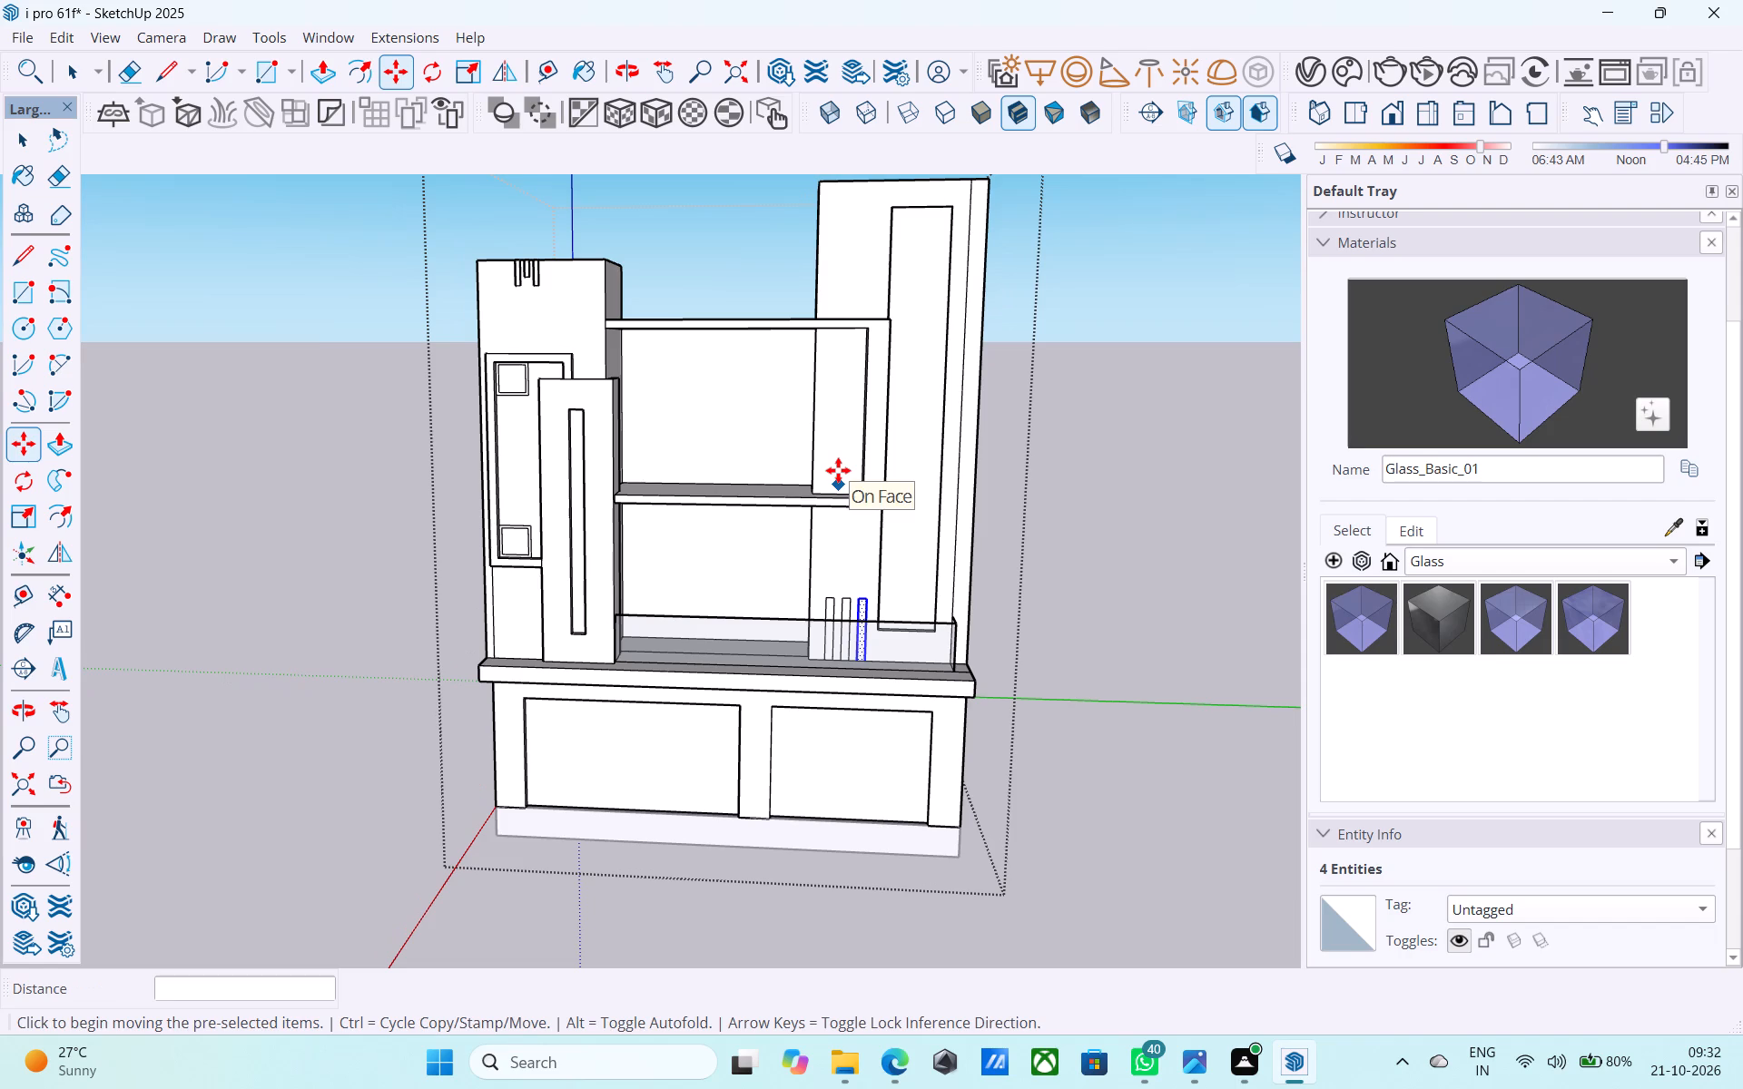
middle_click_drag(868, 491, 958, 525)
scroll(977, 423, "up", 7)
key("space")
middle_click_drag(895, 393, 960, 401)
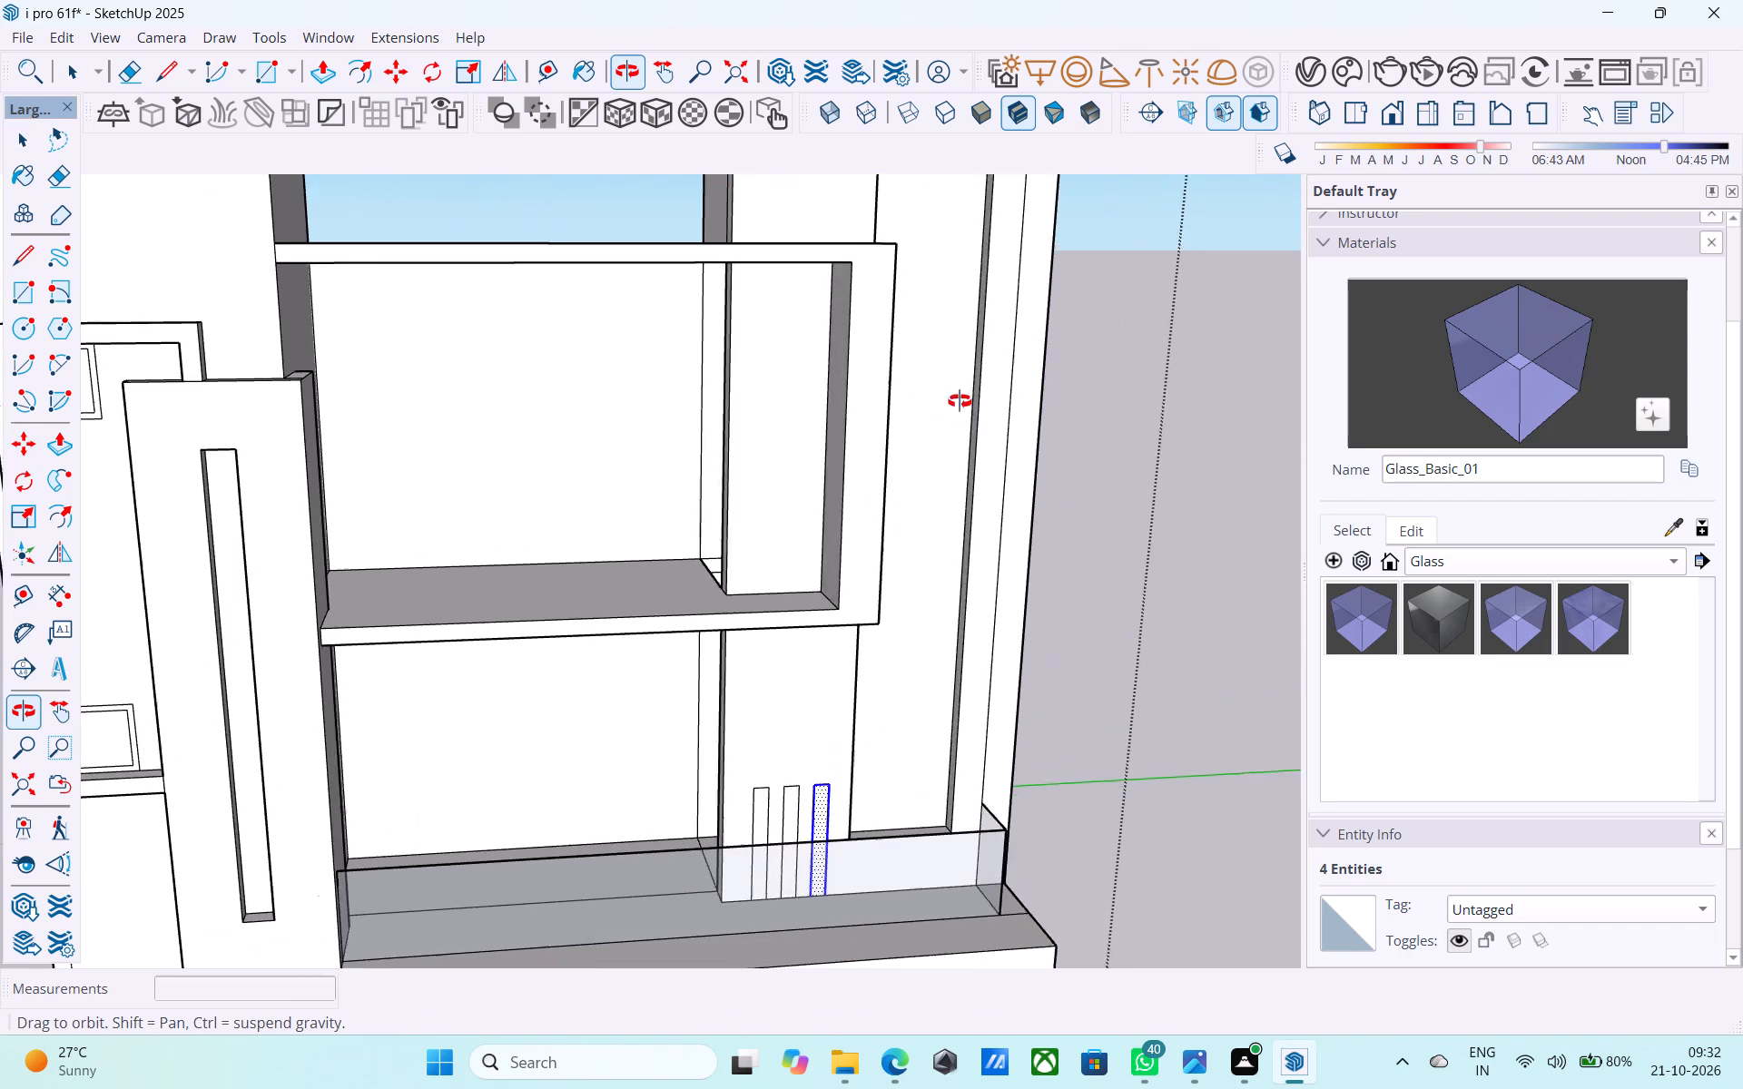
middle_click_drag(960, 401, 991, 377)
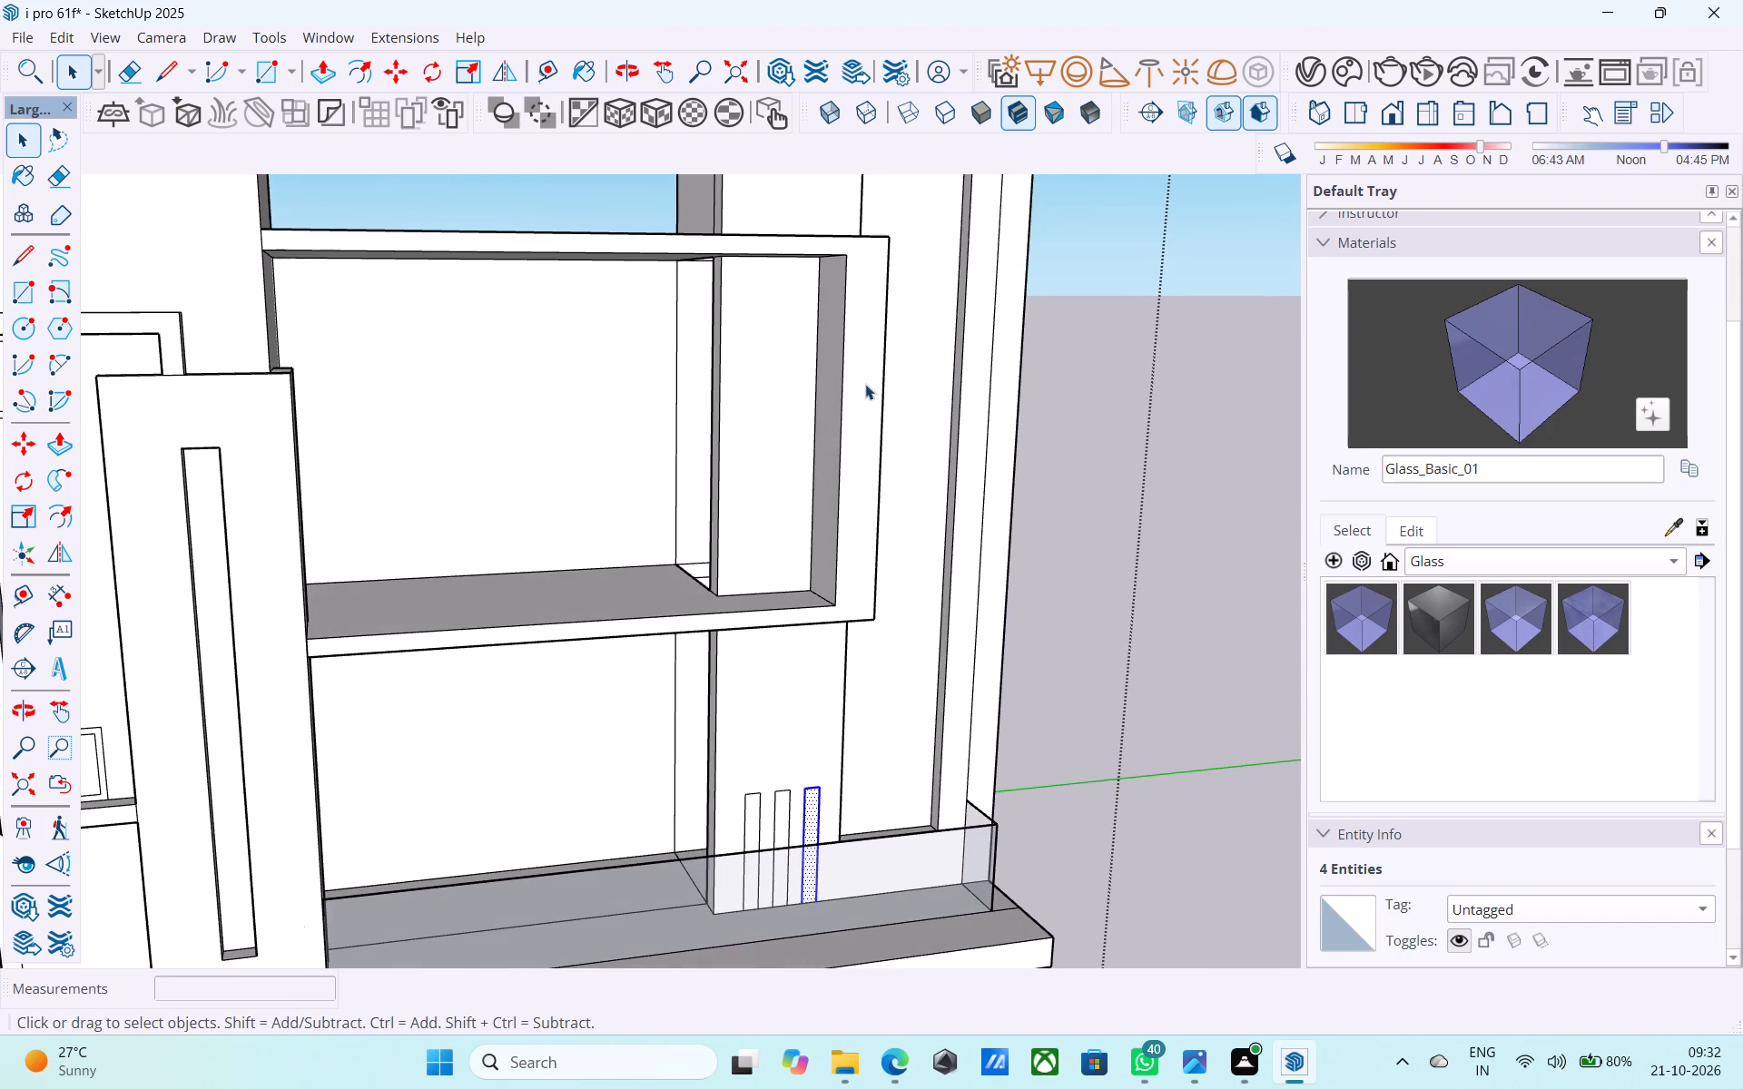
scroll(814, 383, "up", 4)
left_click(834, 384)
key("p")
left_click(834, 384)
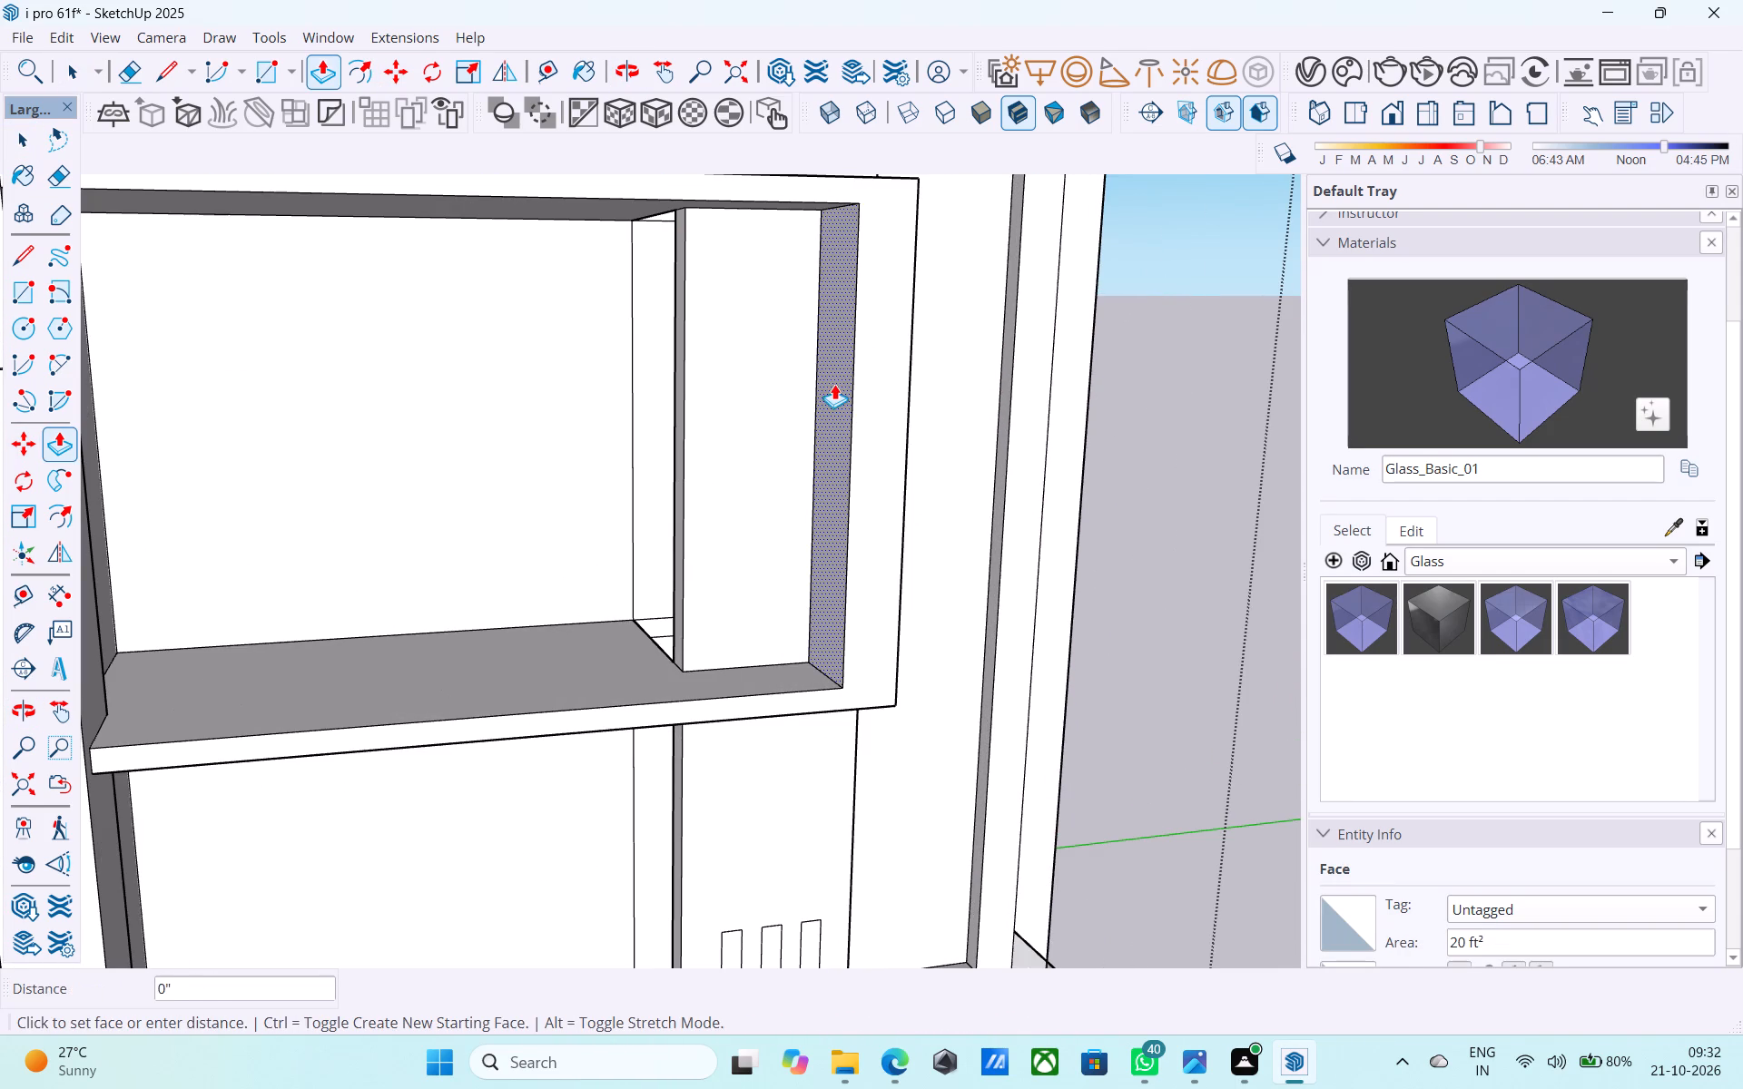
left_click(852, 389)
key("space")
Extend the middle strip 1' upward with new outline edges and erase the dividing line at its former top.
scroll(869, 390, "down", 4)
middle_click_drag(865, 390, 778, 364)
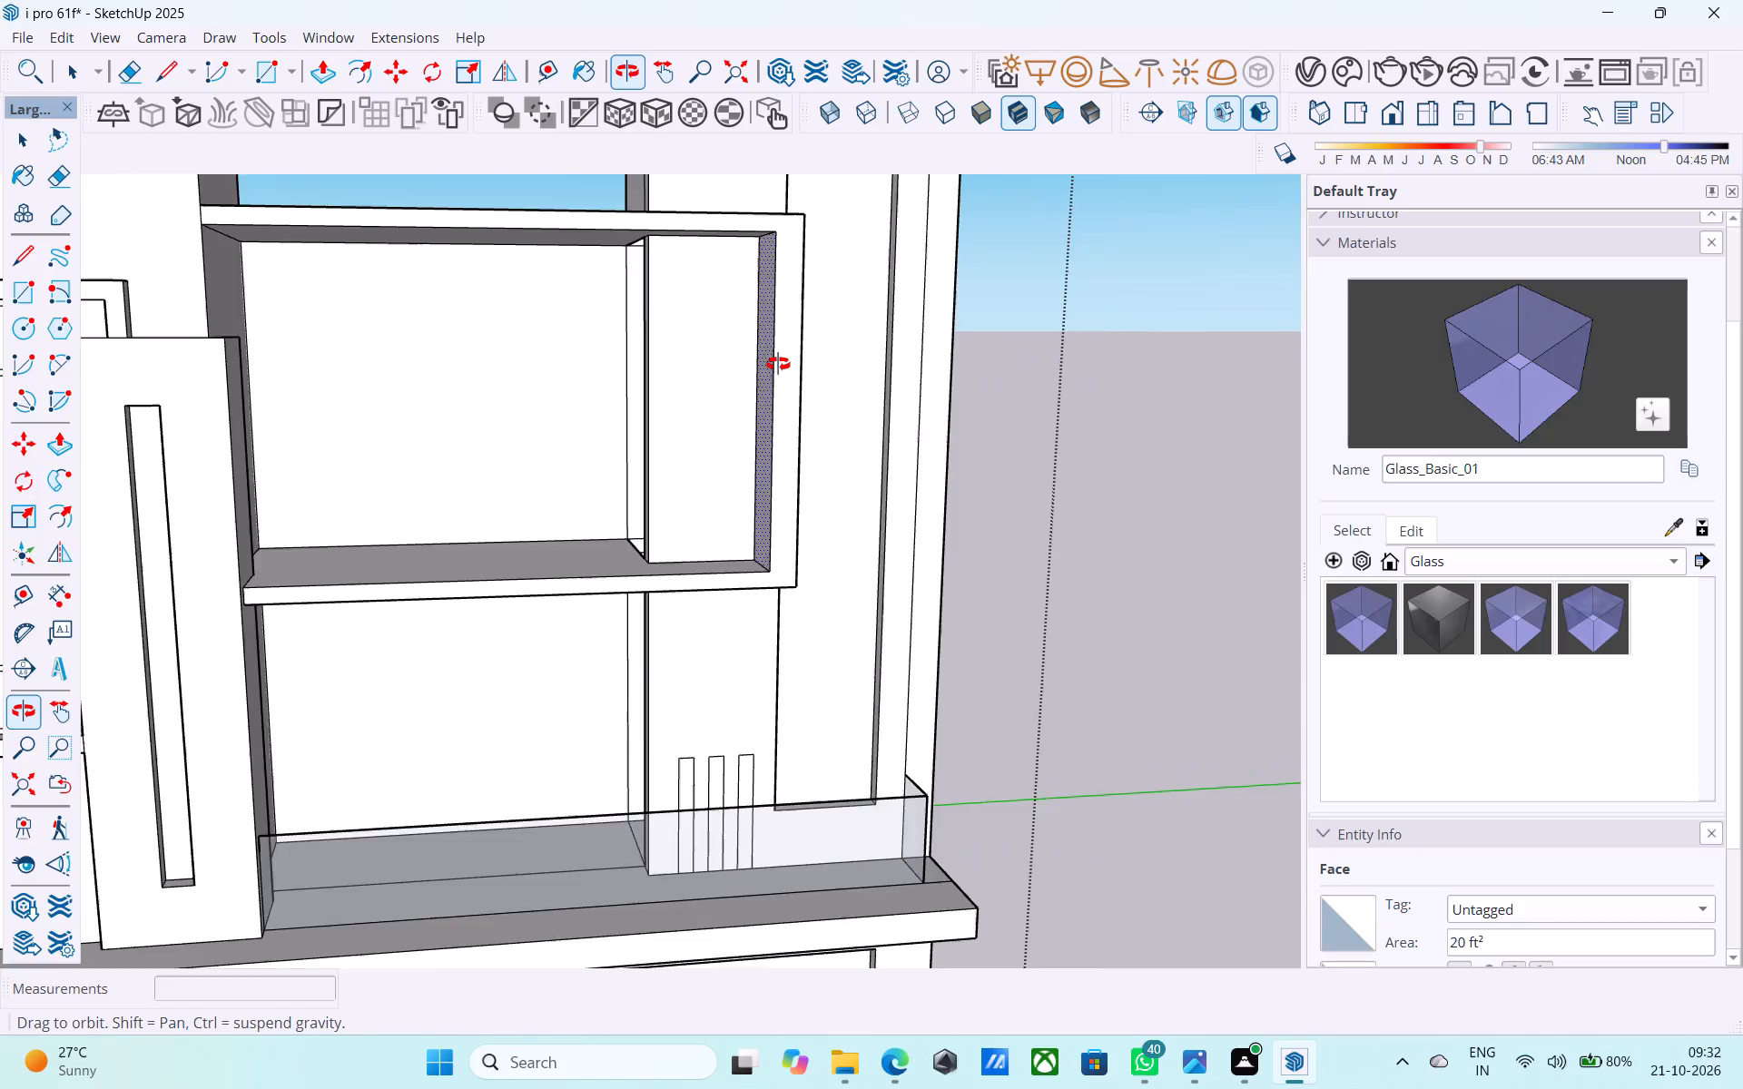
middle_click_drag(778, 364, 761, 359)
scroll(789, 319, "down", 5)
scroll(690, 605, "up", 8)
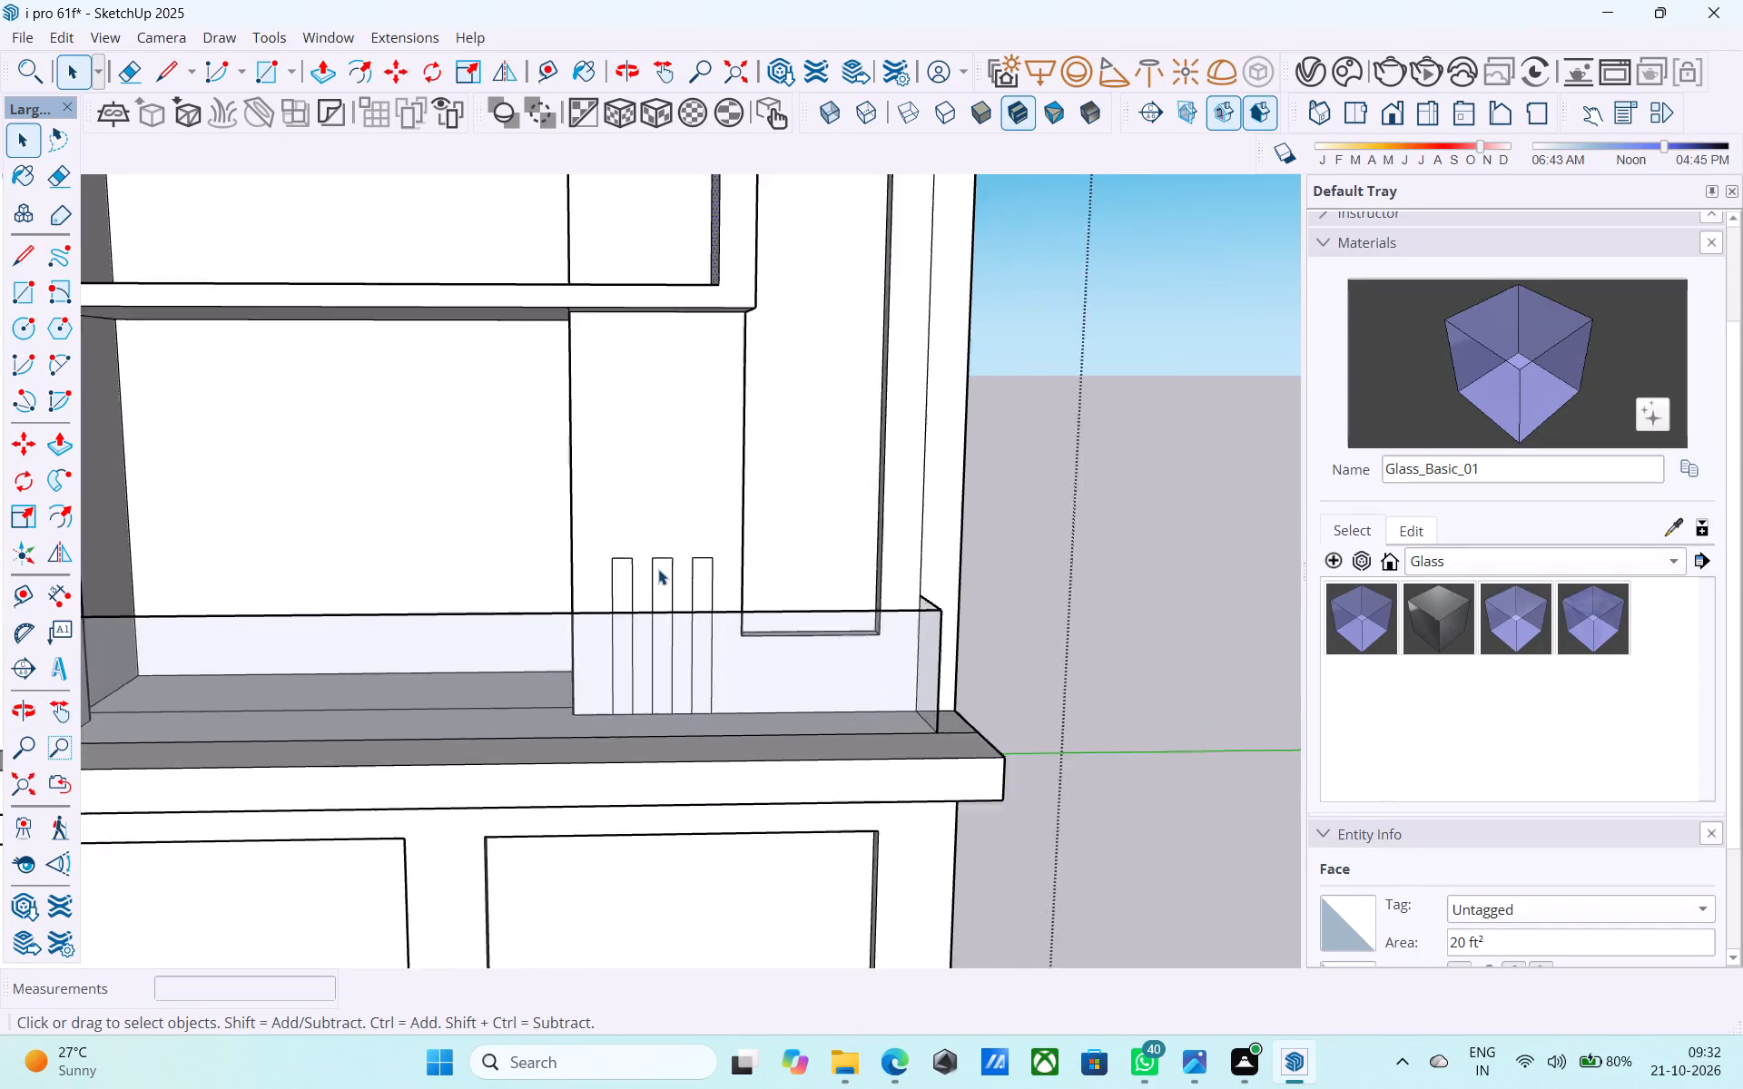
scroll(658, 569, "up", 1)
key("l")
scroll(655, 563, "up", 2)
left_click(654, 561)
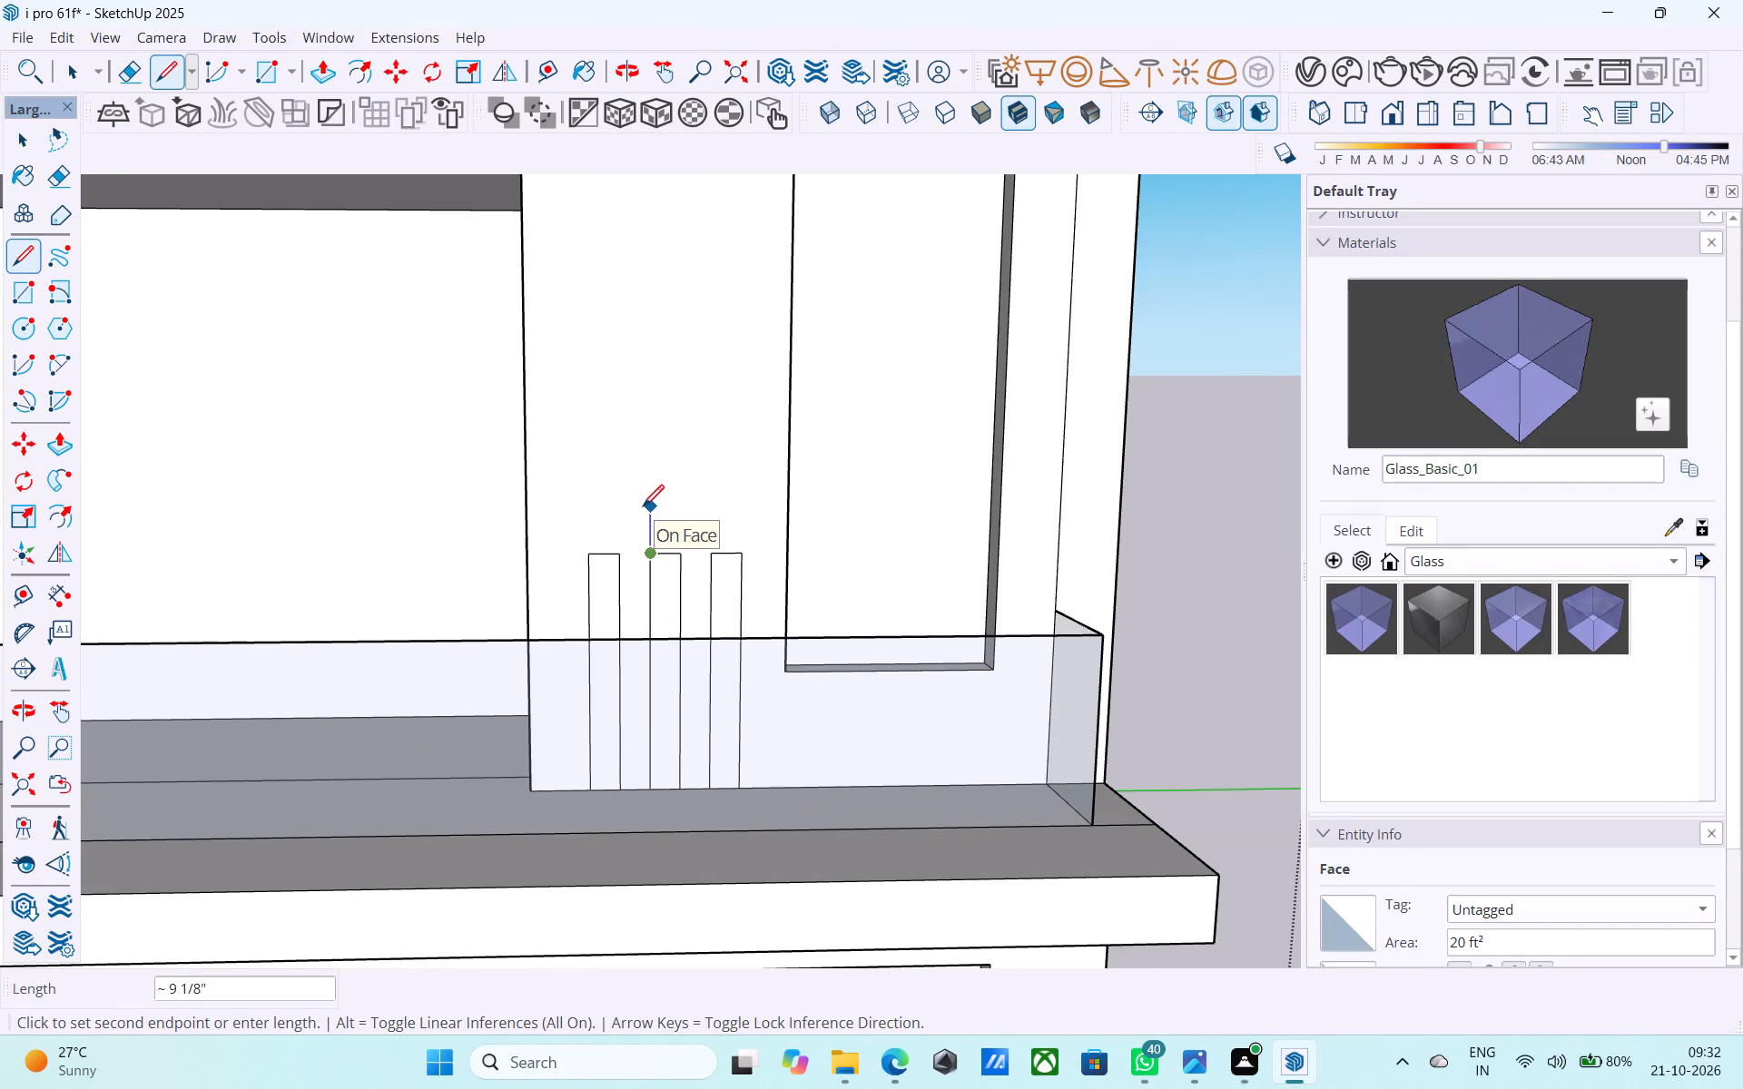
type("1'")
key("Return")
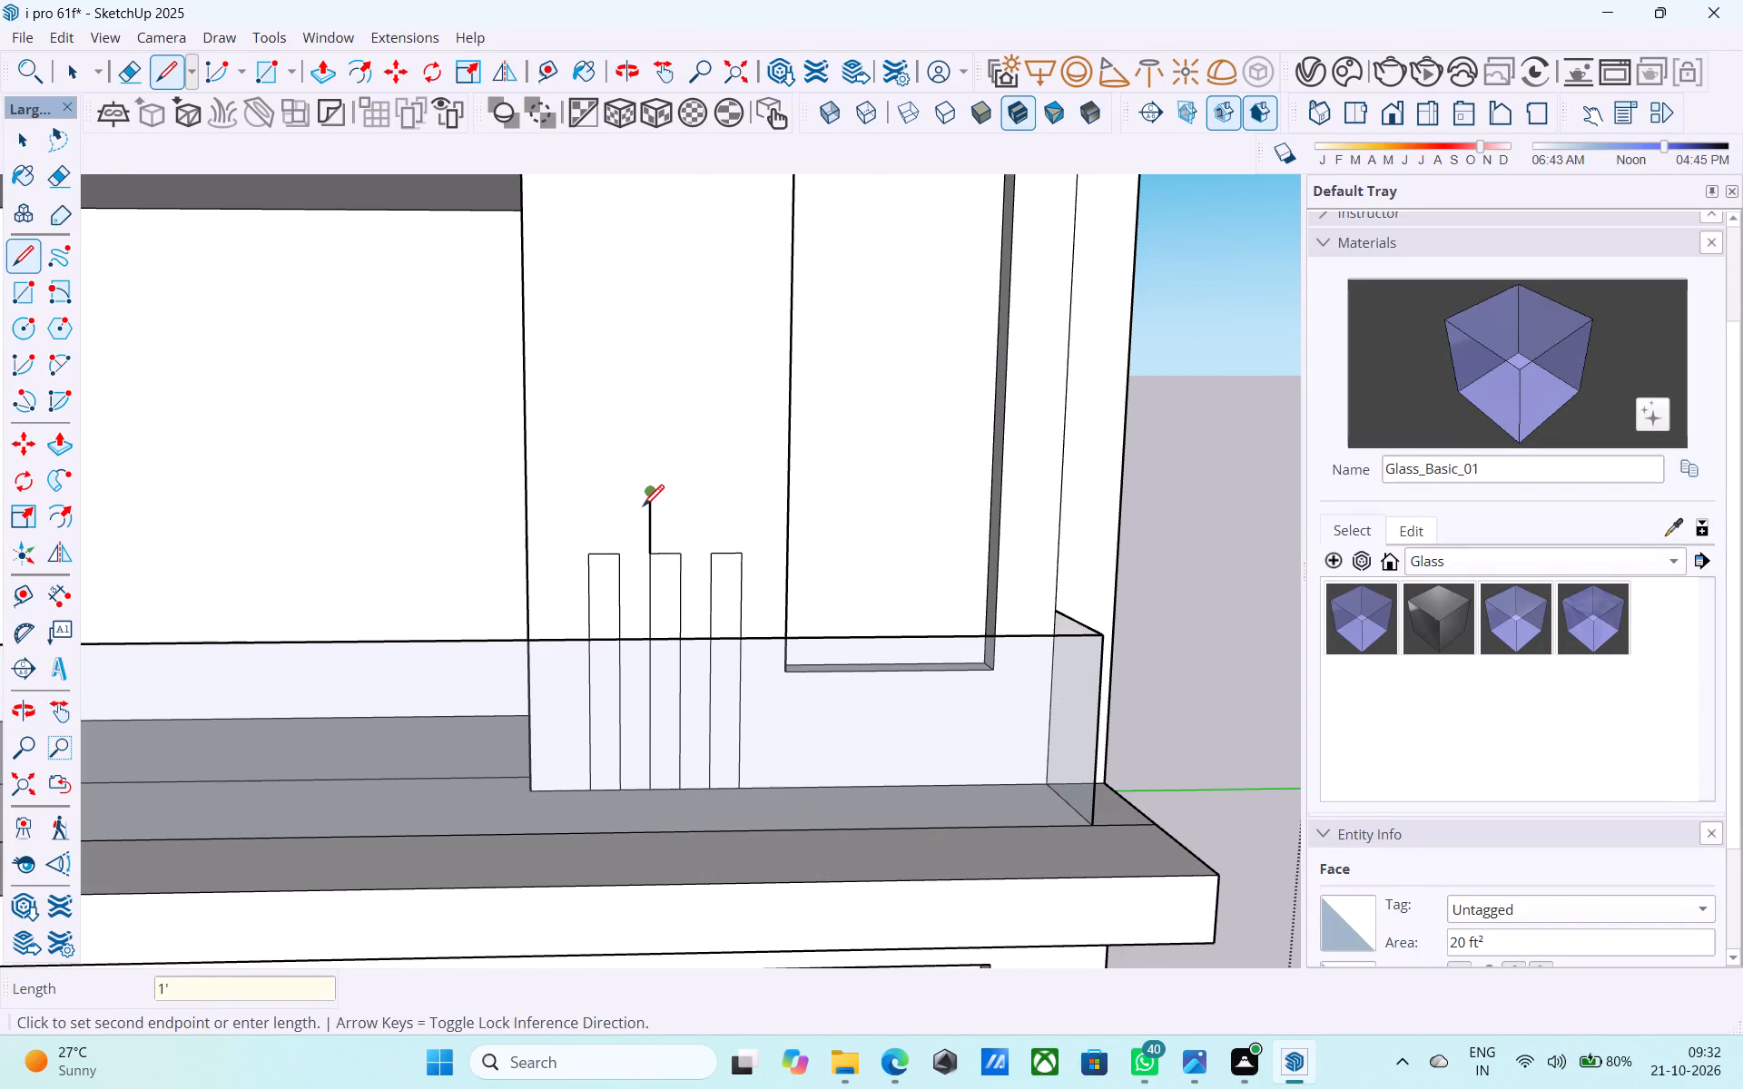
key("l")
left_click(684, 560)
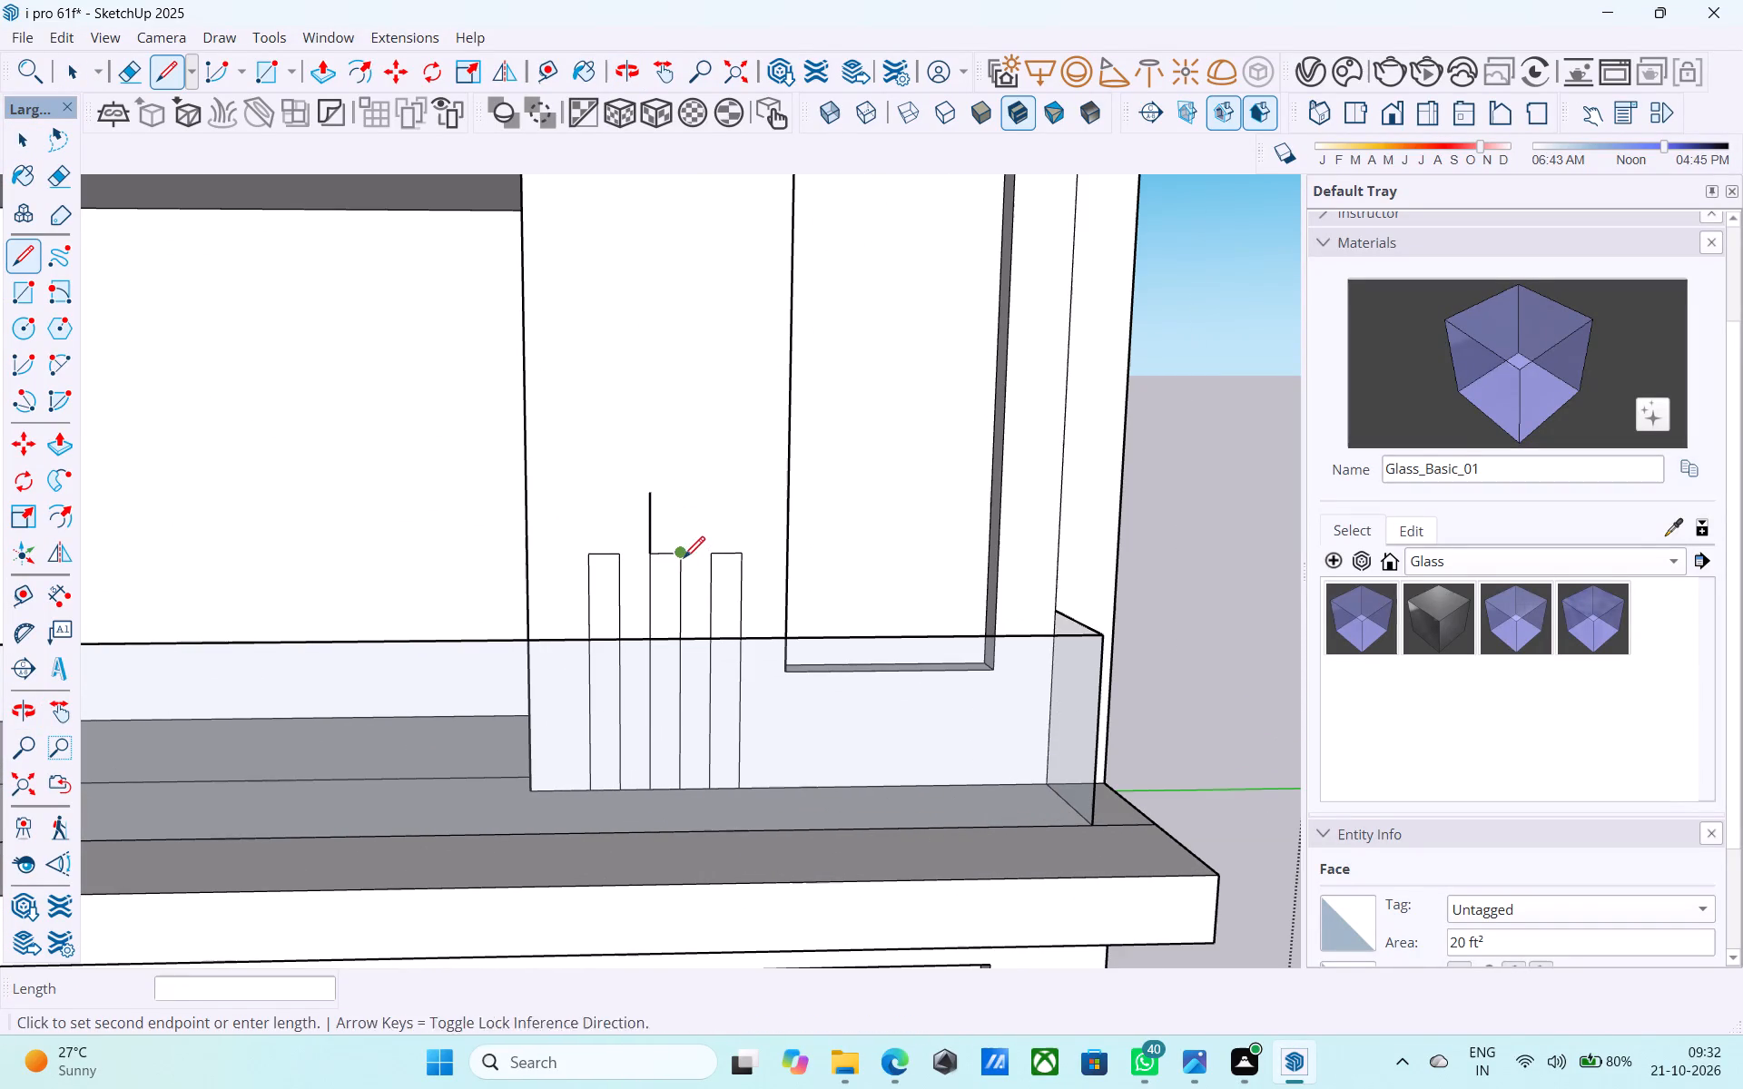
left_click(690, 499)
left_click(658, 495)
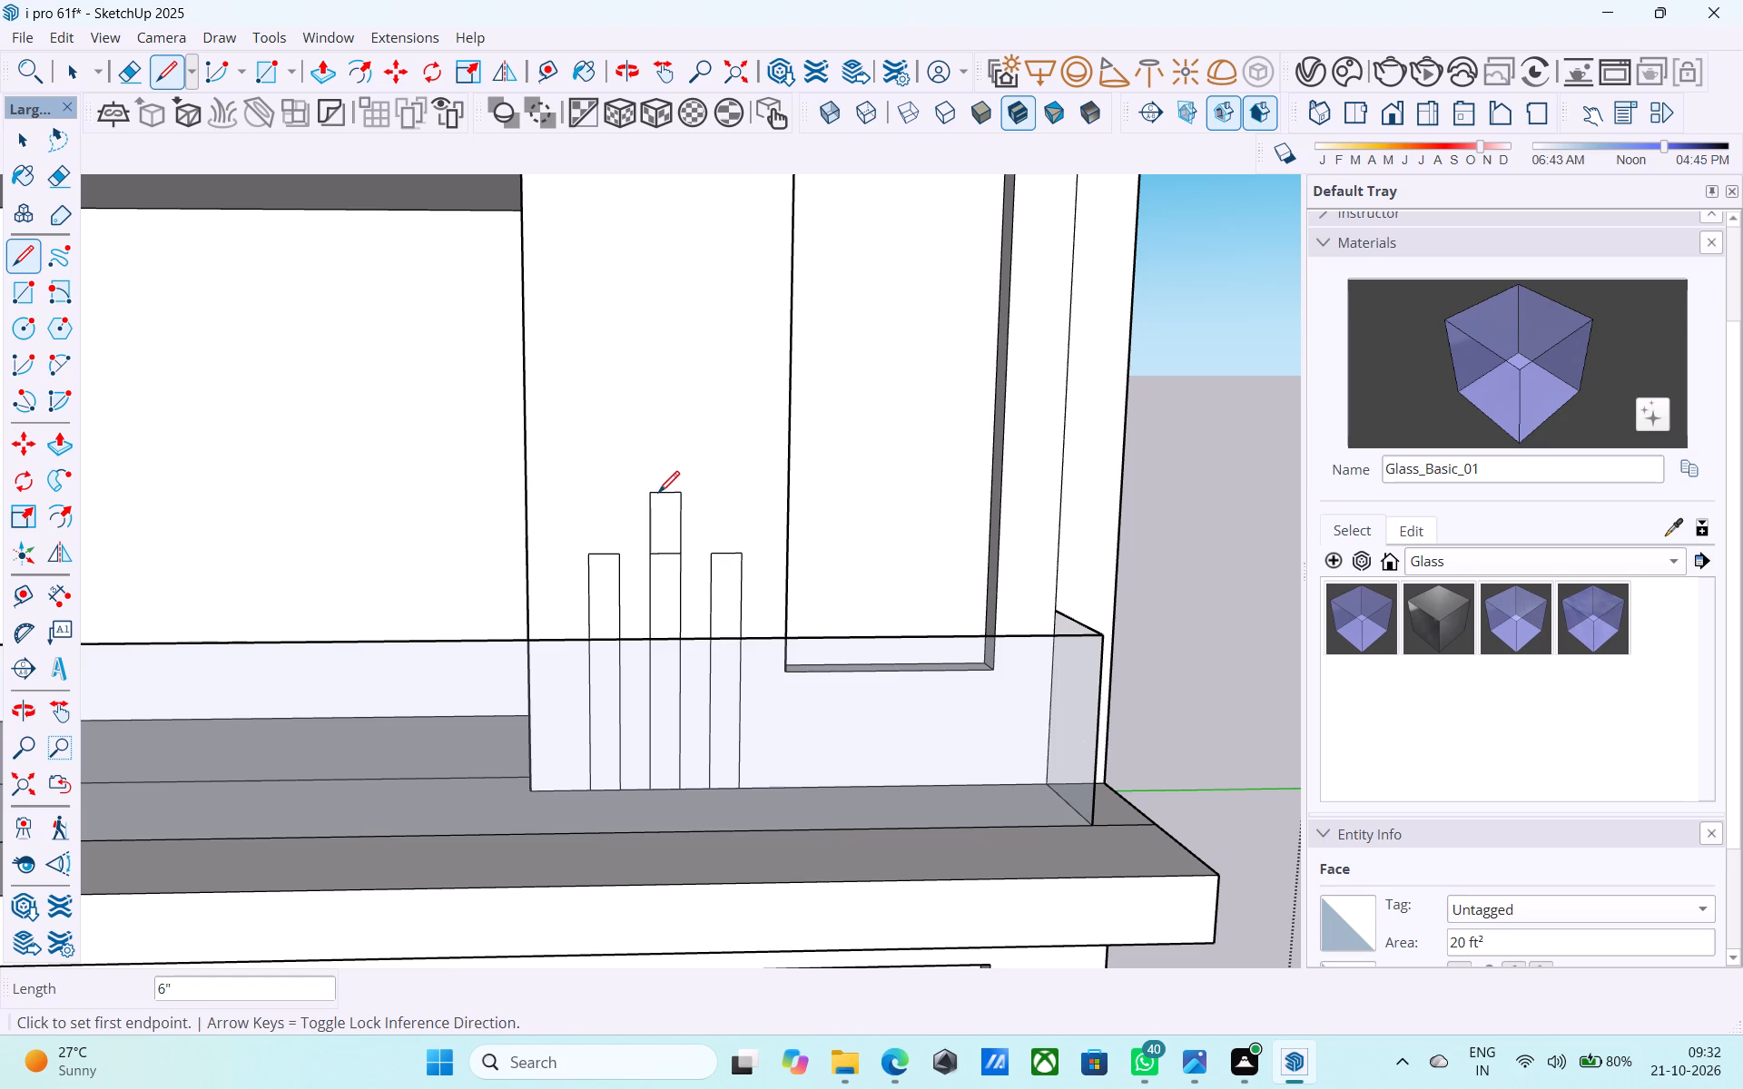
key("e")
left_click(665, 554)
scroll(668, 565, "down", 2)
key("space")
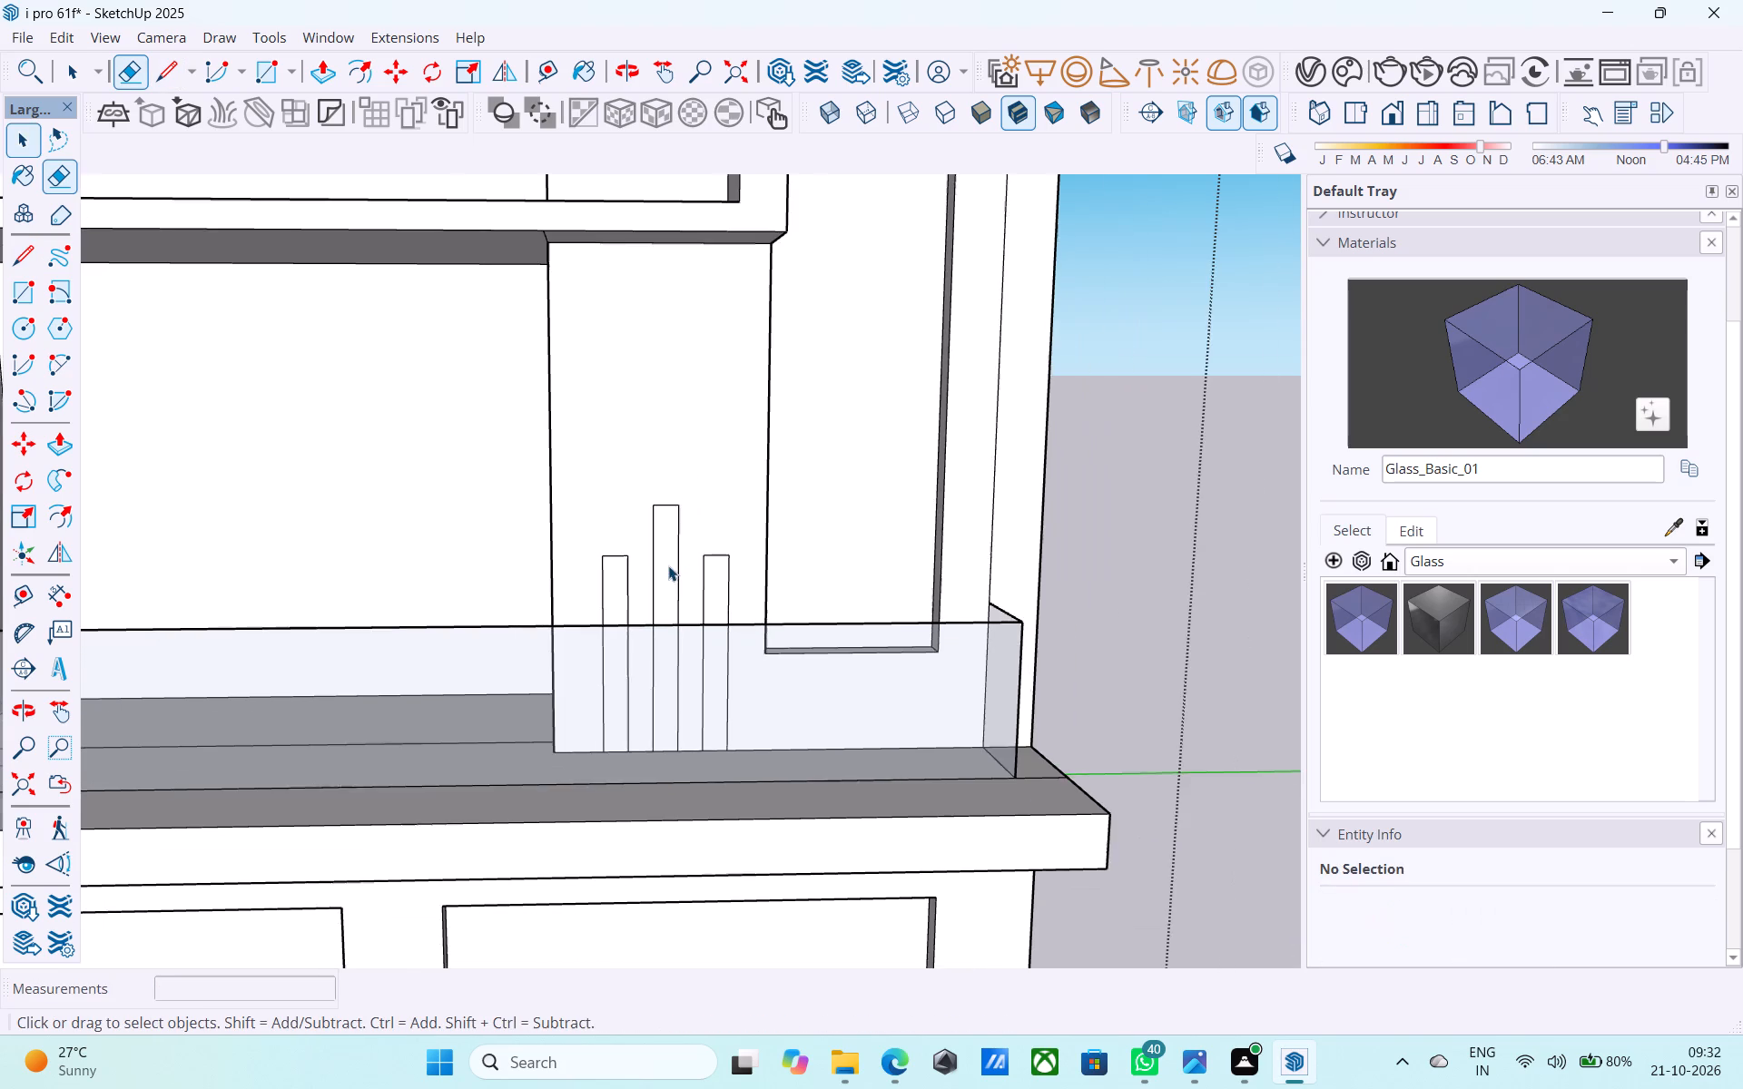
Save the model.
scroll(688, 481, "down", 5)
middle_click_drag(688, 513, 688, 591)
scroll(686, 583, "down", 3)
key("ctrl+s")
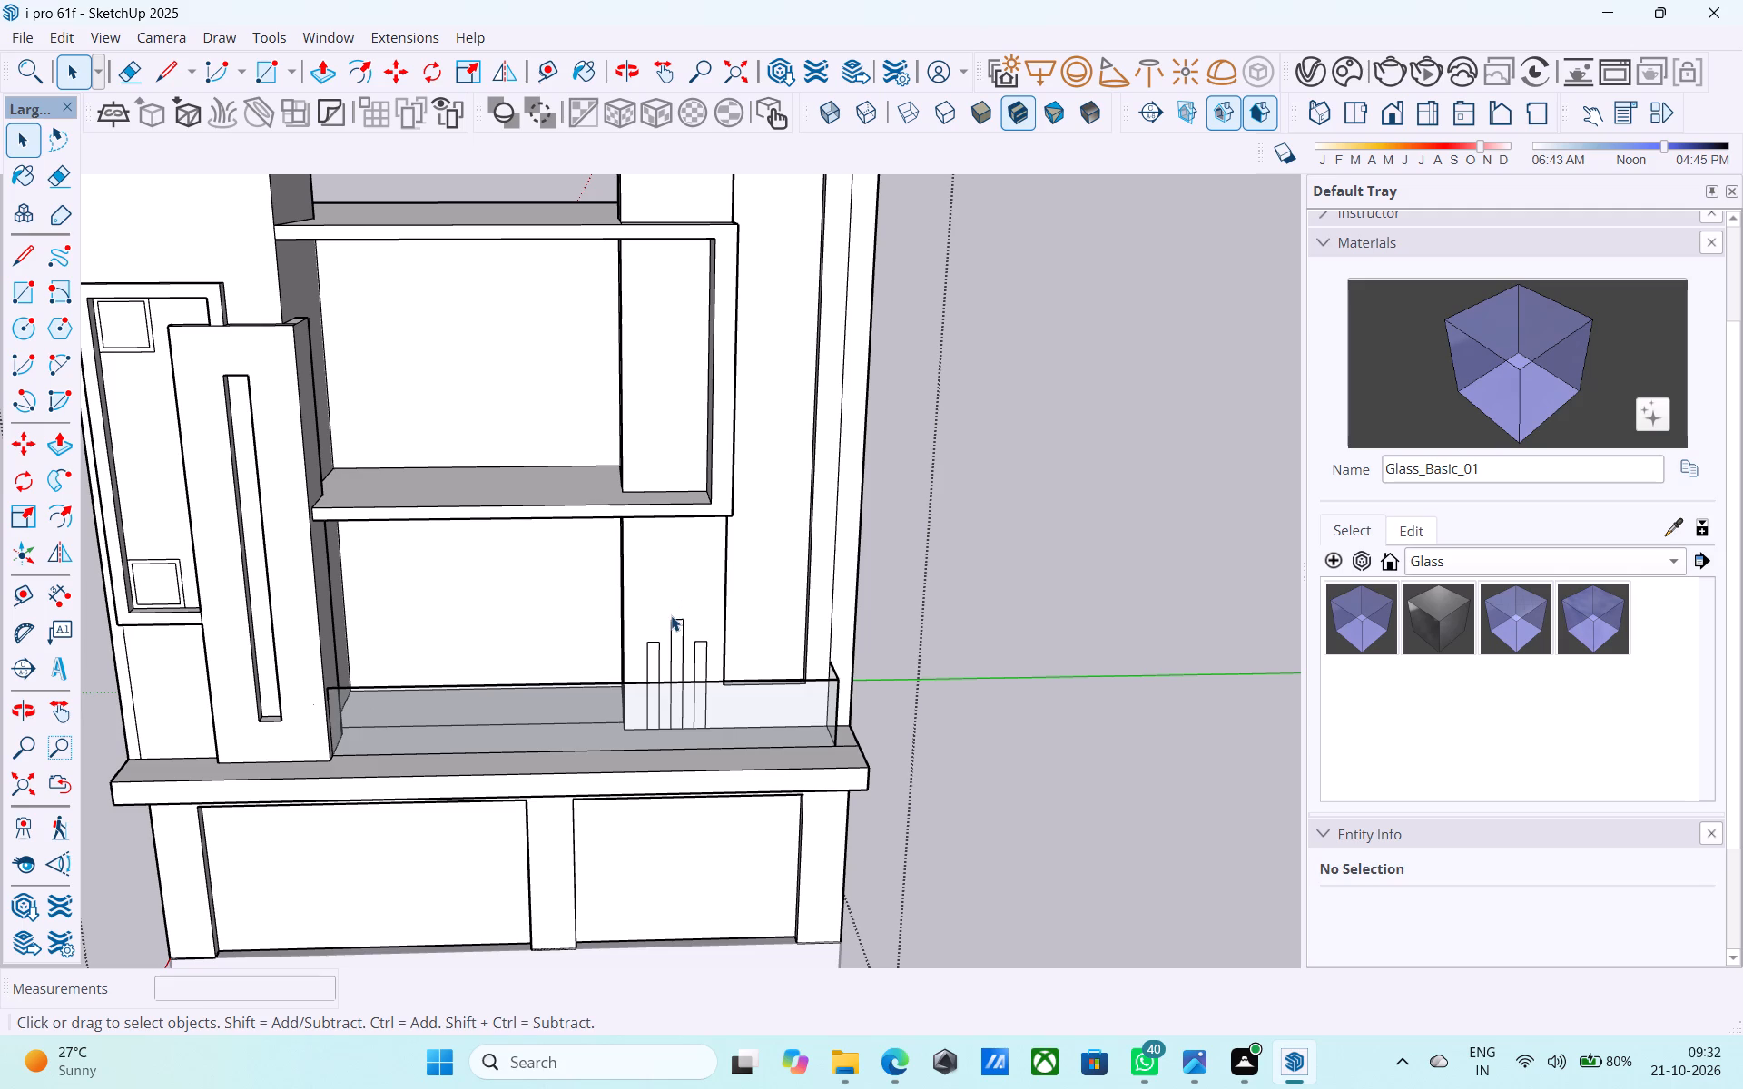
Examine the overall front elevation, including both towers, the C-shaped band and the new strips.
scroll(665, 591, "down", 5)
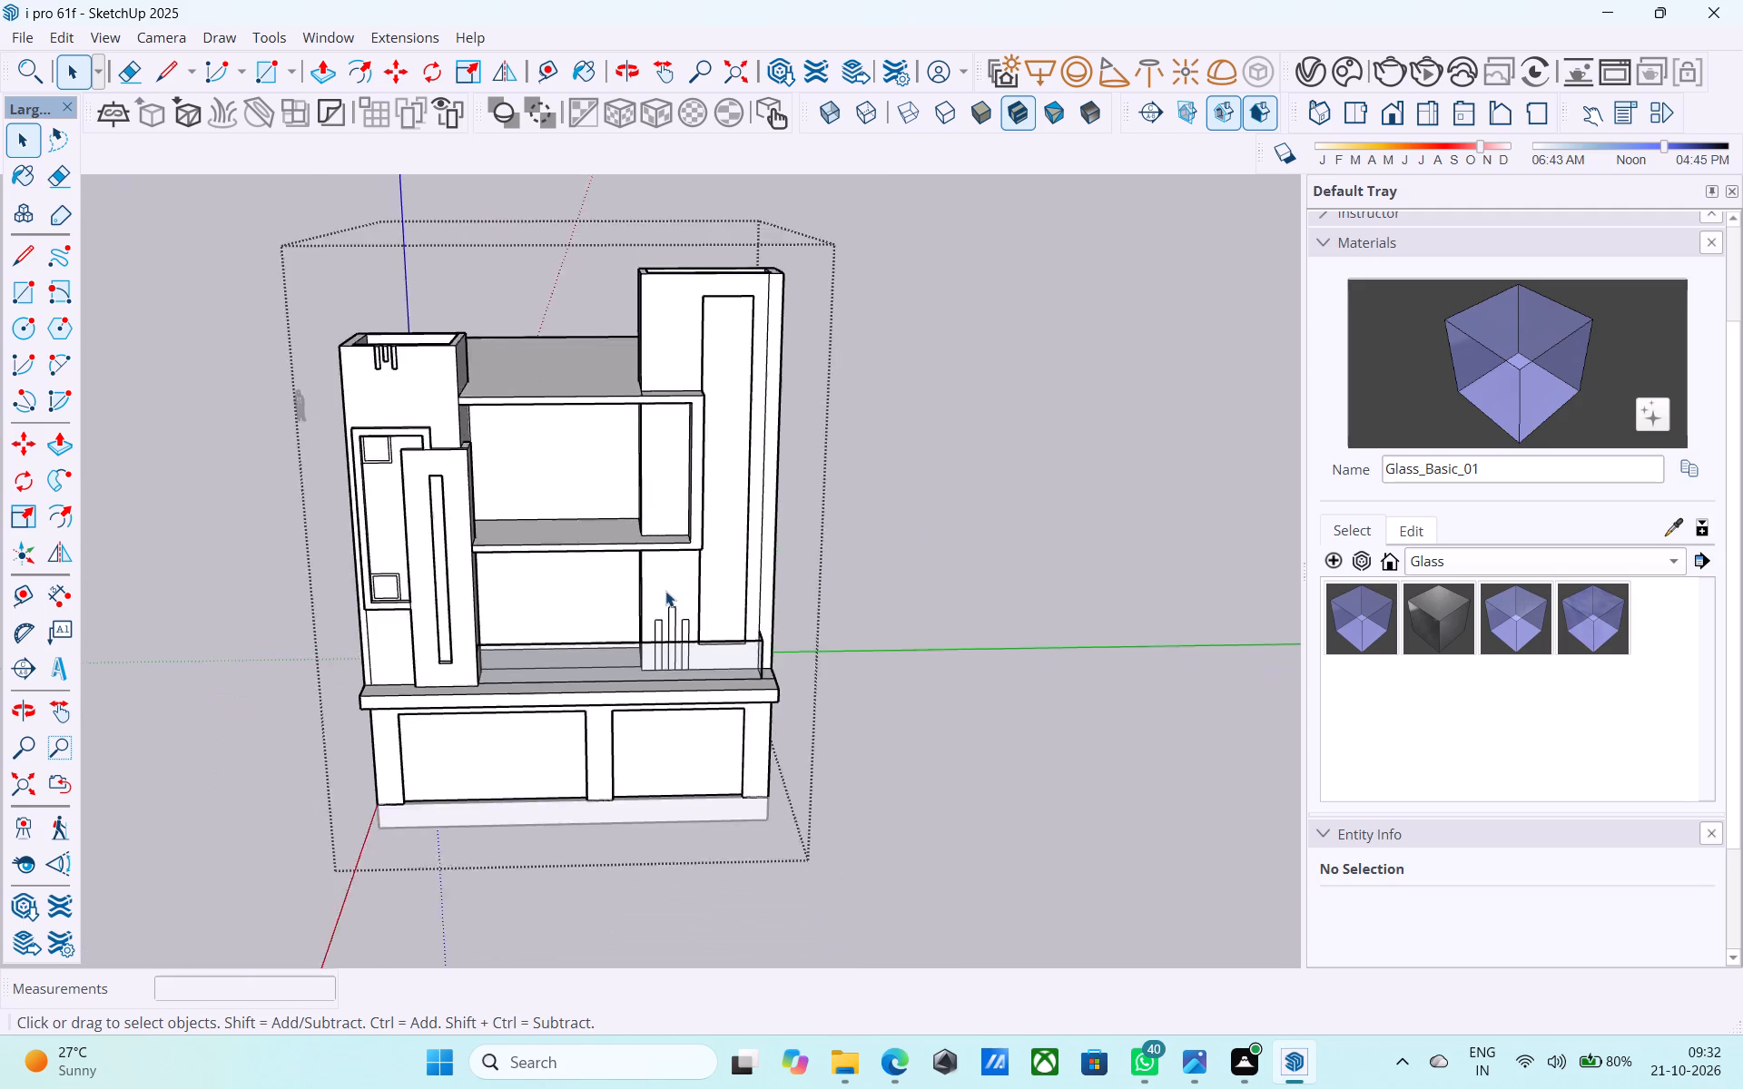
scroll(665, 591, "down", 3)
middle_click_drag(664, 591, 634, 570)
scroll(690, 280, "up", 4)
middle_click_drag(688, 299, 644, 291)
scroll(647, 315, "up", 3)
middle_click_drag(655, 351, 663, 343)
scroll(670, 455, "down", 3)
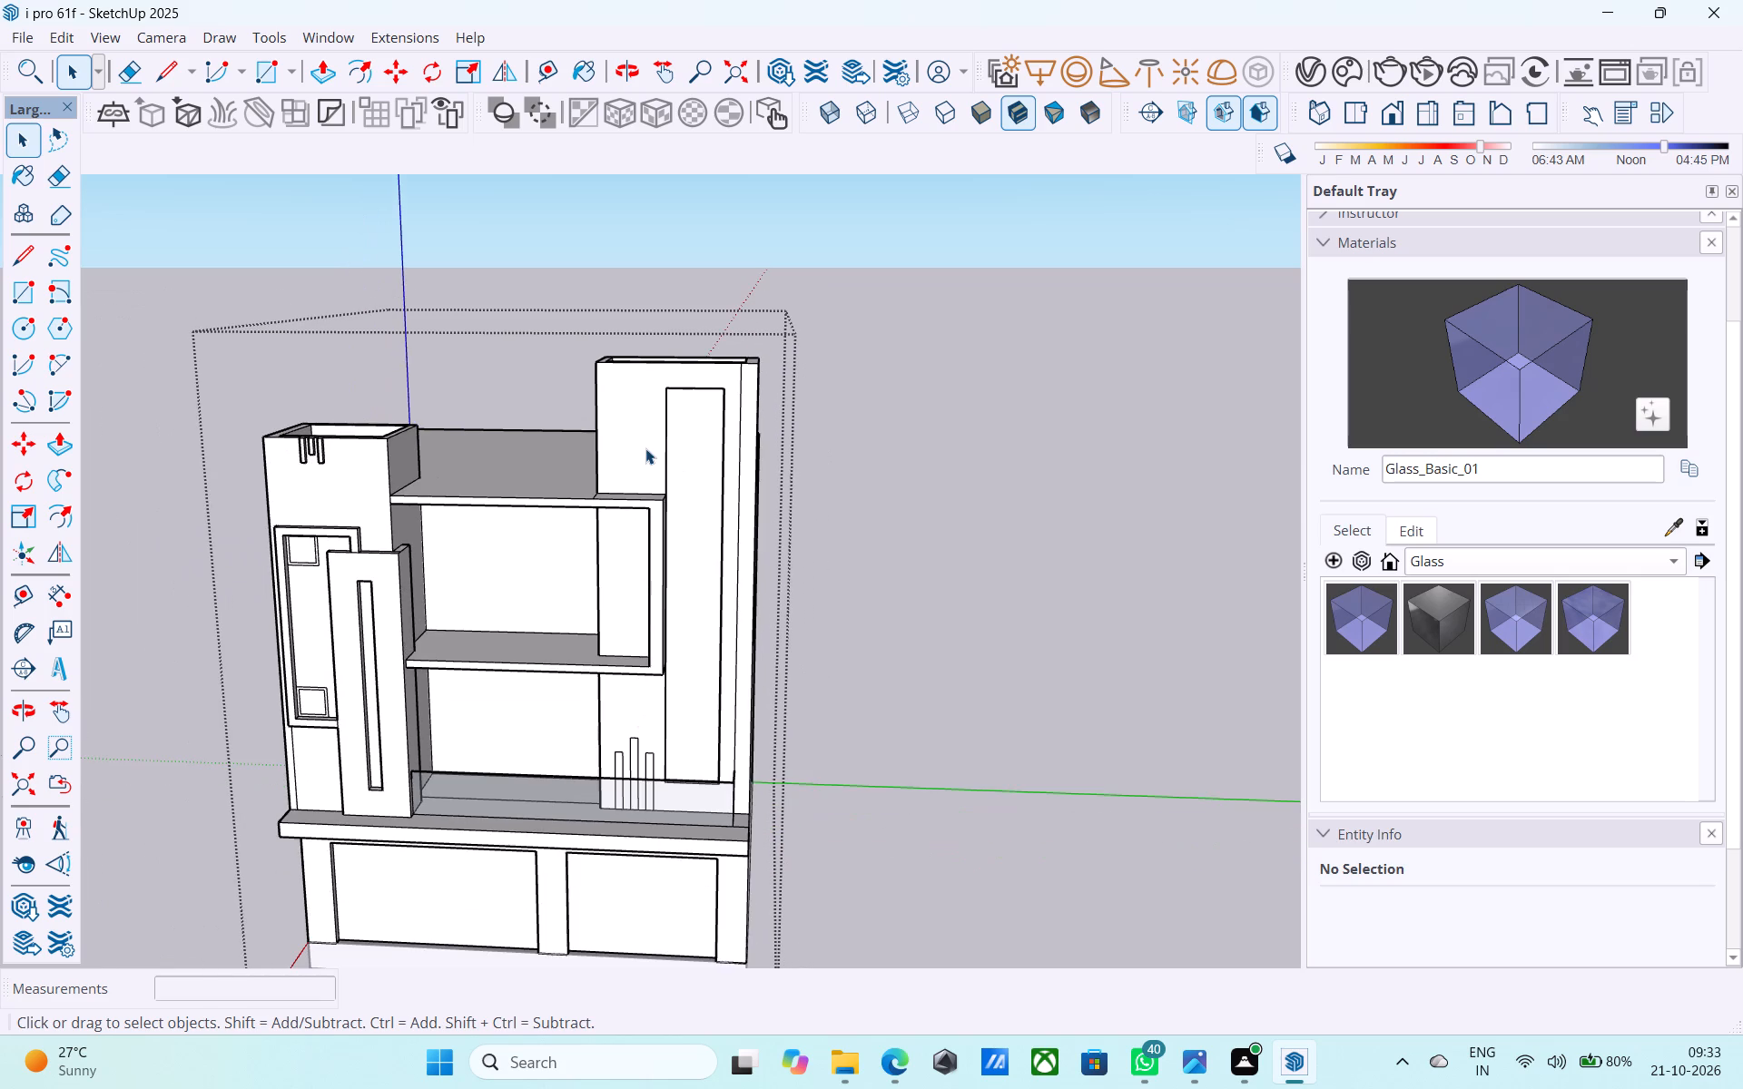
scroll(645, 448, "down", 3)
scroll(655, 692, "up", 3)
Copy the three strips 21' straight up onto the taller tower's wall, standing on the top of the C-shaped band.
middle_click_drag(648, 672, 714, 818)
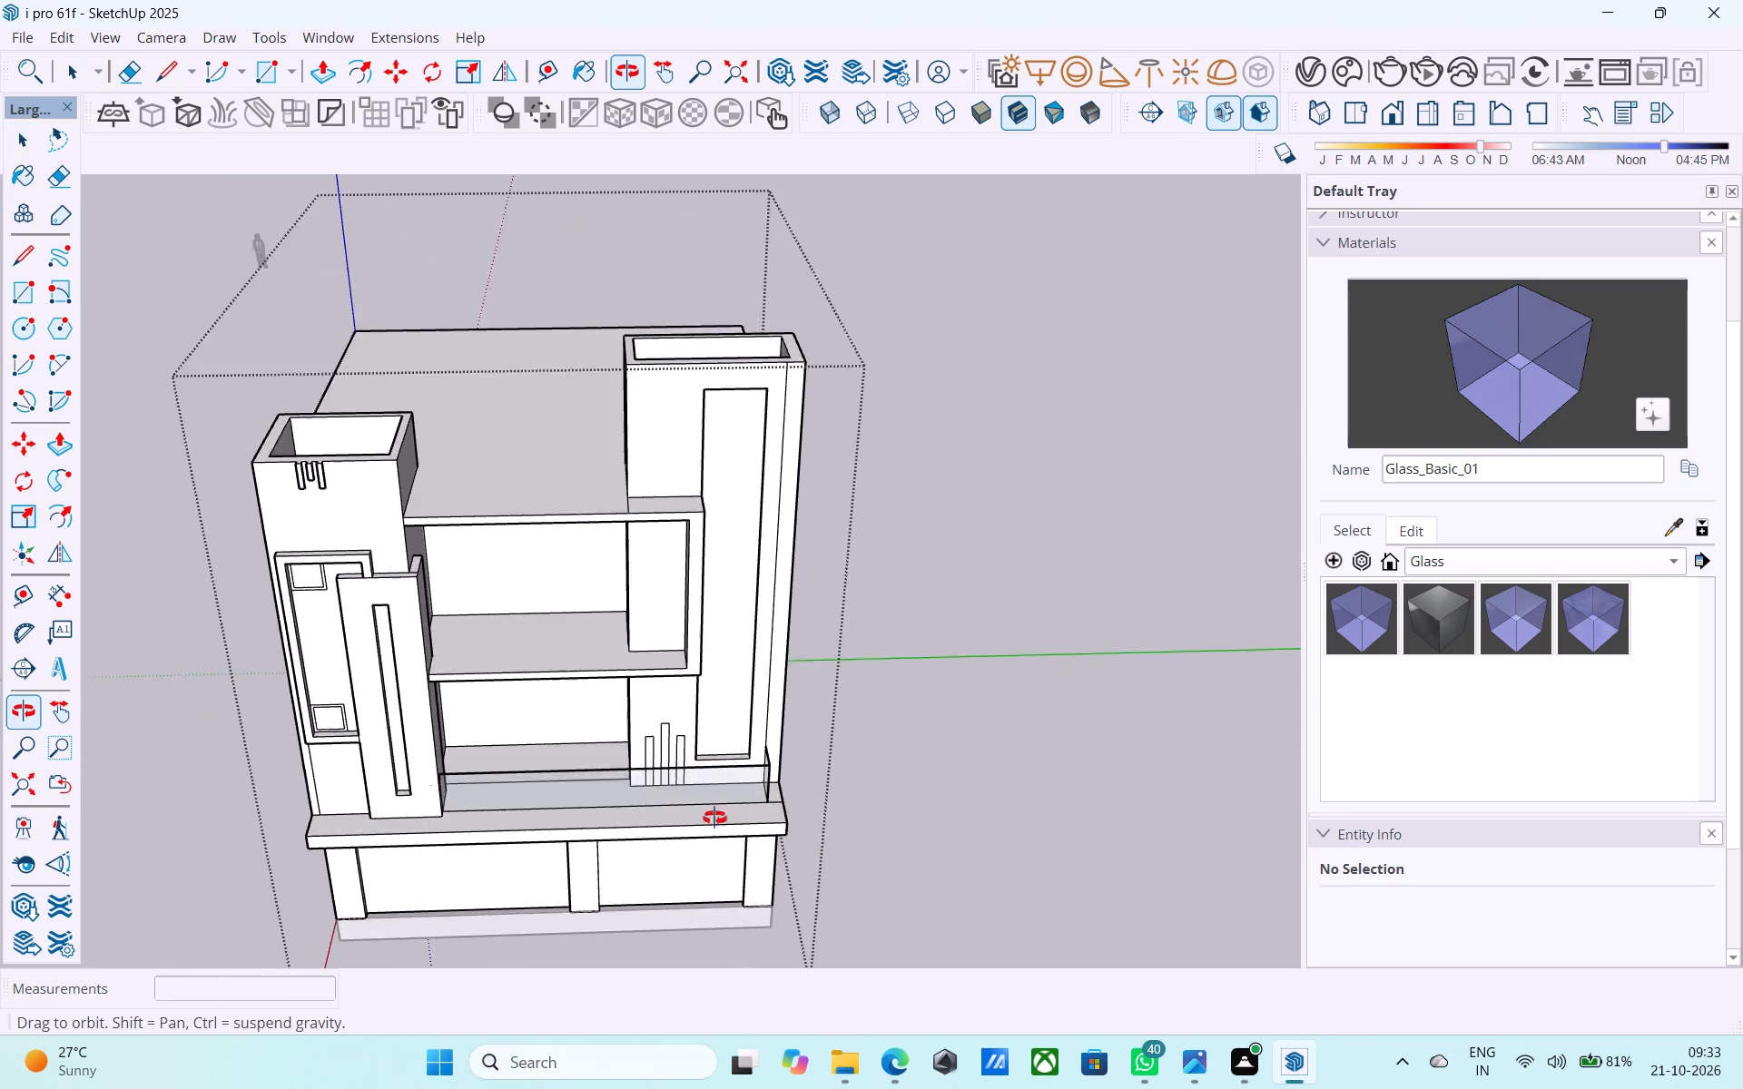
middle_click_drag(714, 818, 711, 819)
scroll(662, 749, "up", 6)
left_click(638, 750)
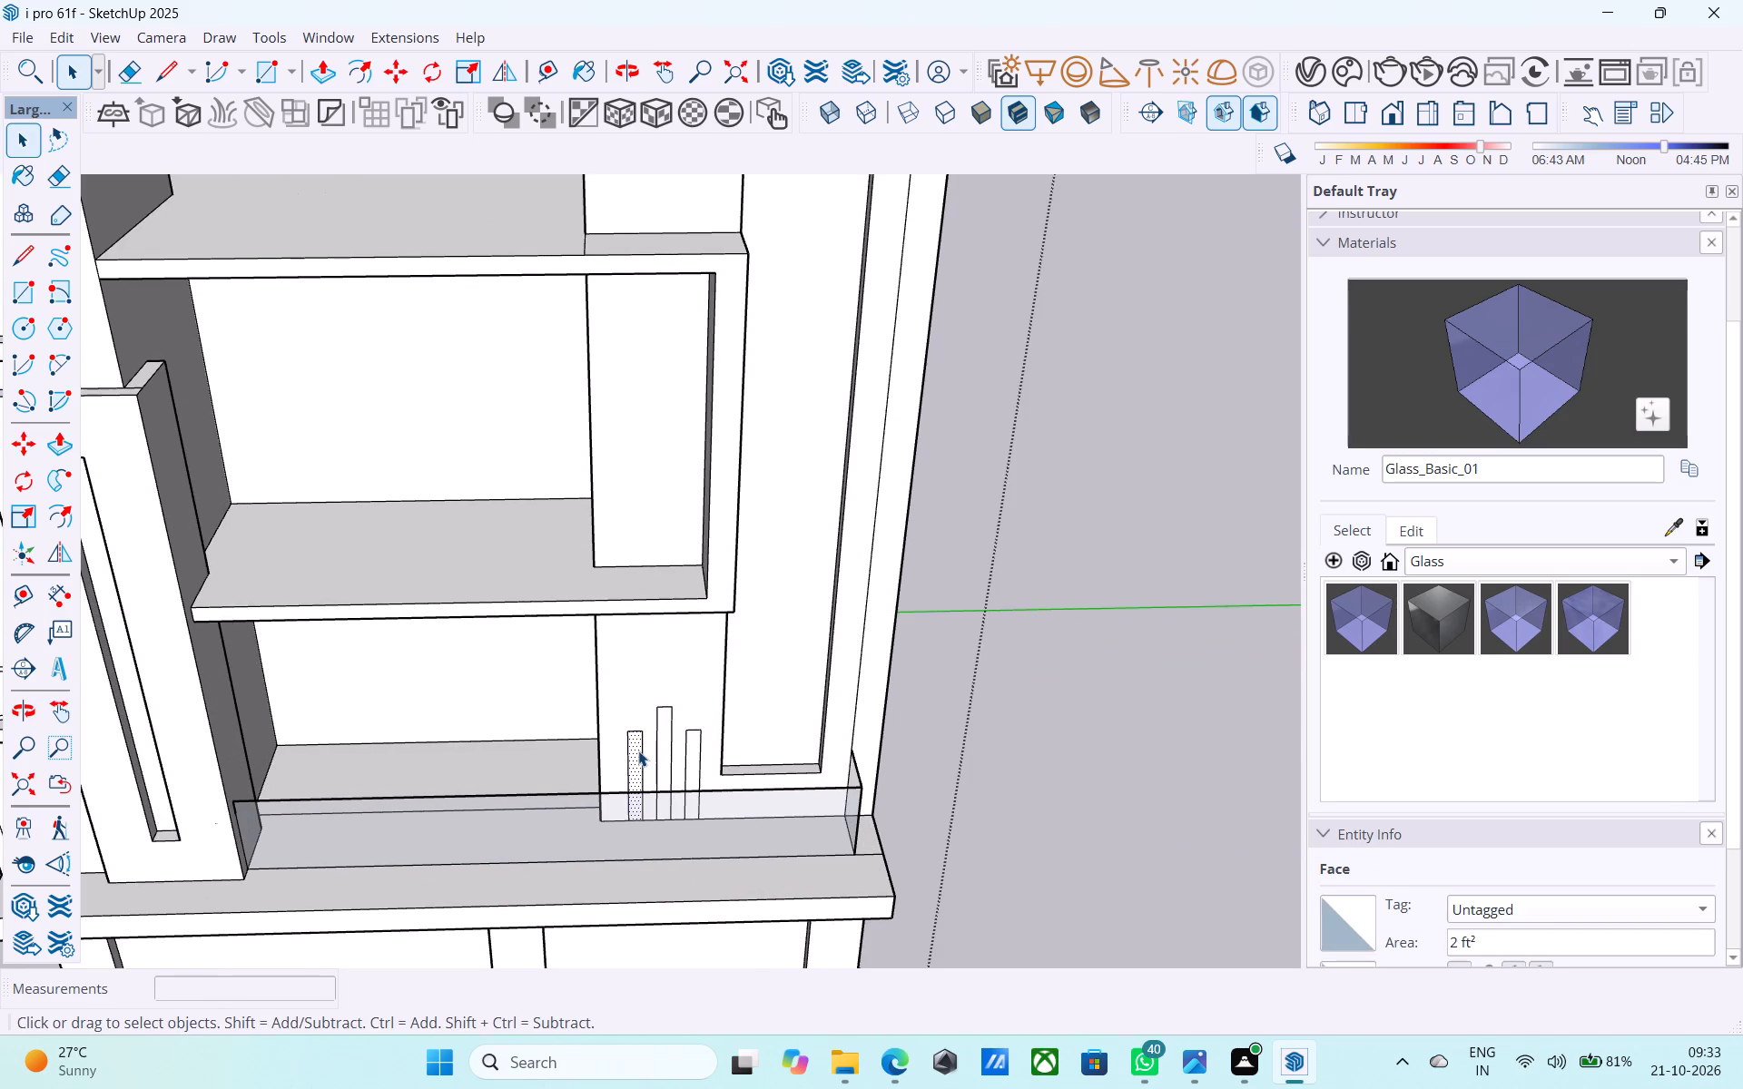
left_click(664, 746, "shift")
left_click(691, 761, "shift")
key("m")
scroll(664, 700, "down", 2)
middle_click_drag(664, 700, 664, 739)
scroll(664, 700, "down", 1)
scroll(666, 780, "up", 7)
middle_click_drag(631, 811, 625, 902)
scroll(624, 899, "up", 4)
left_click(619, 856)
scroll(598, 677, "down", 8)
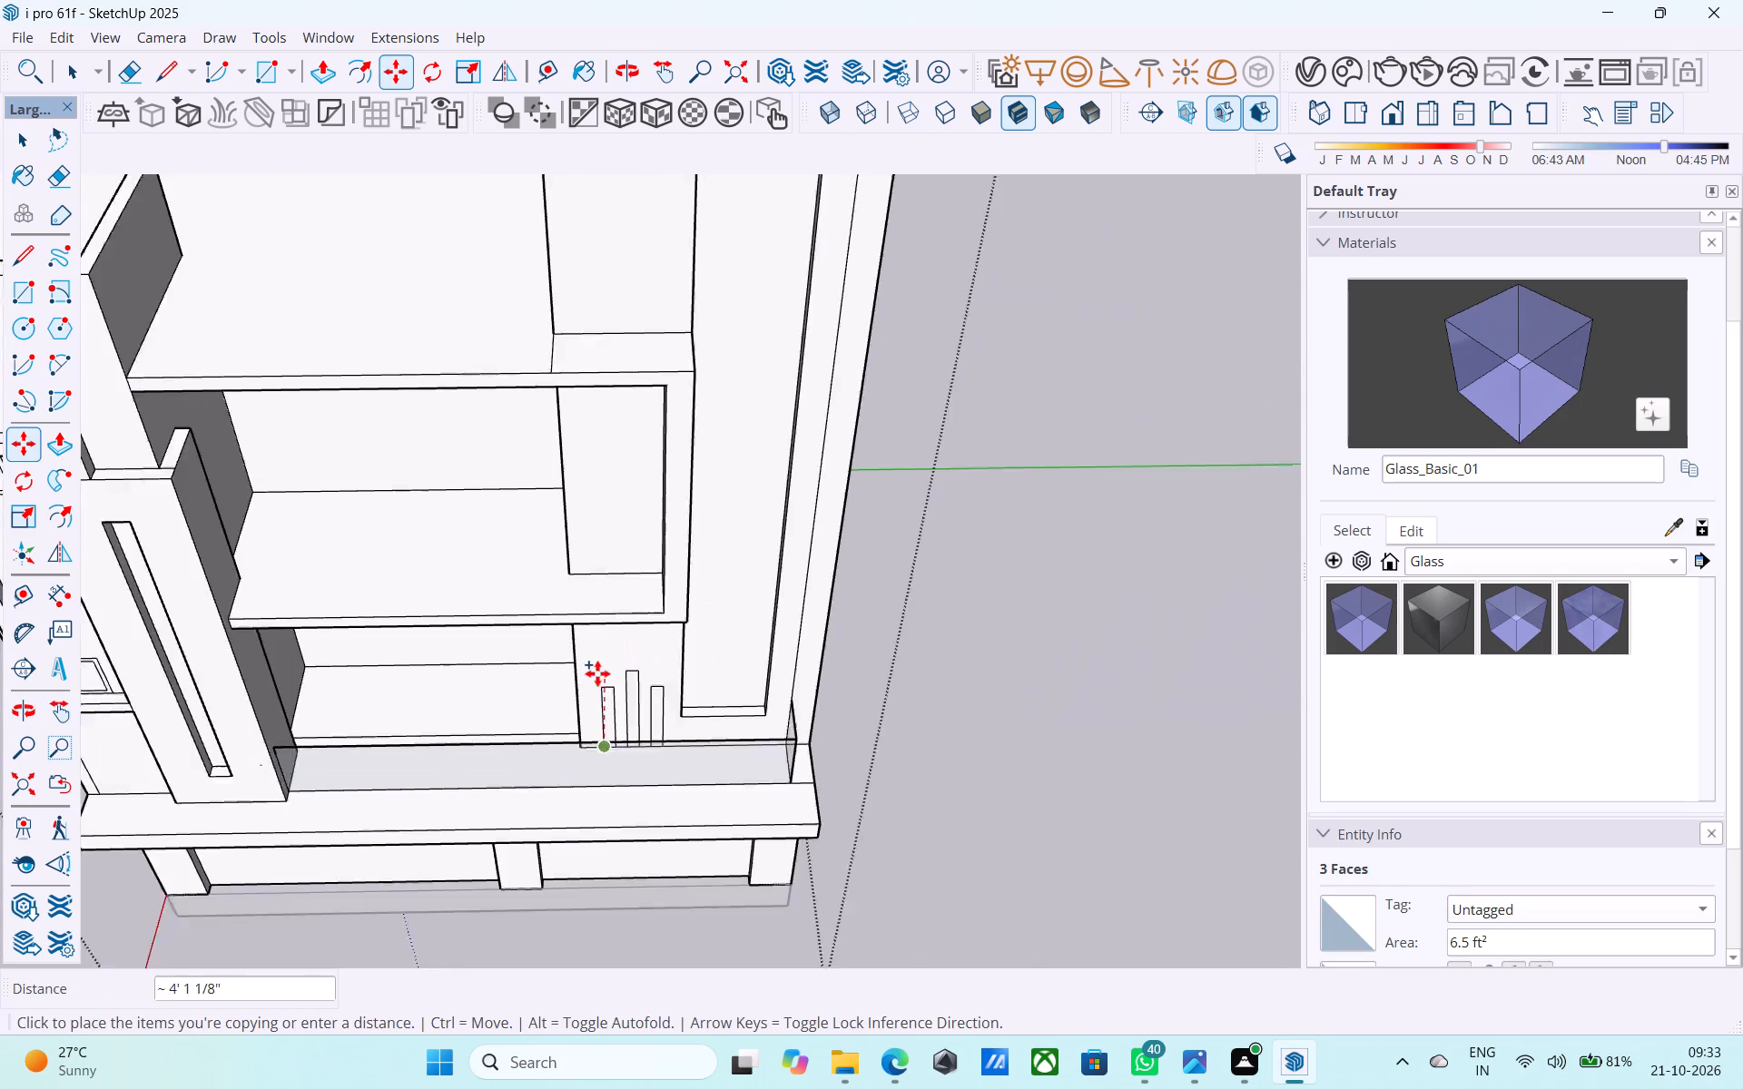
scroll(597, 673, "down", 8)
scroll(605, 467, "up", 4)
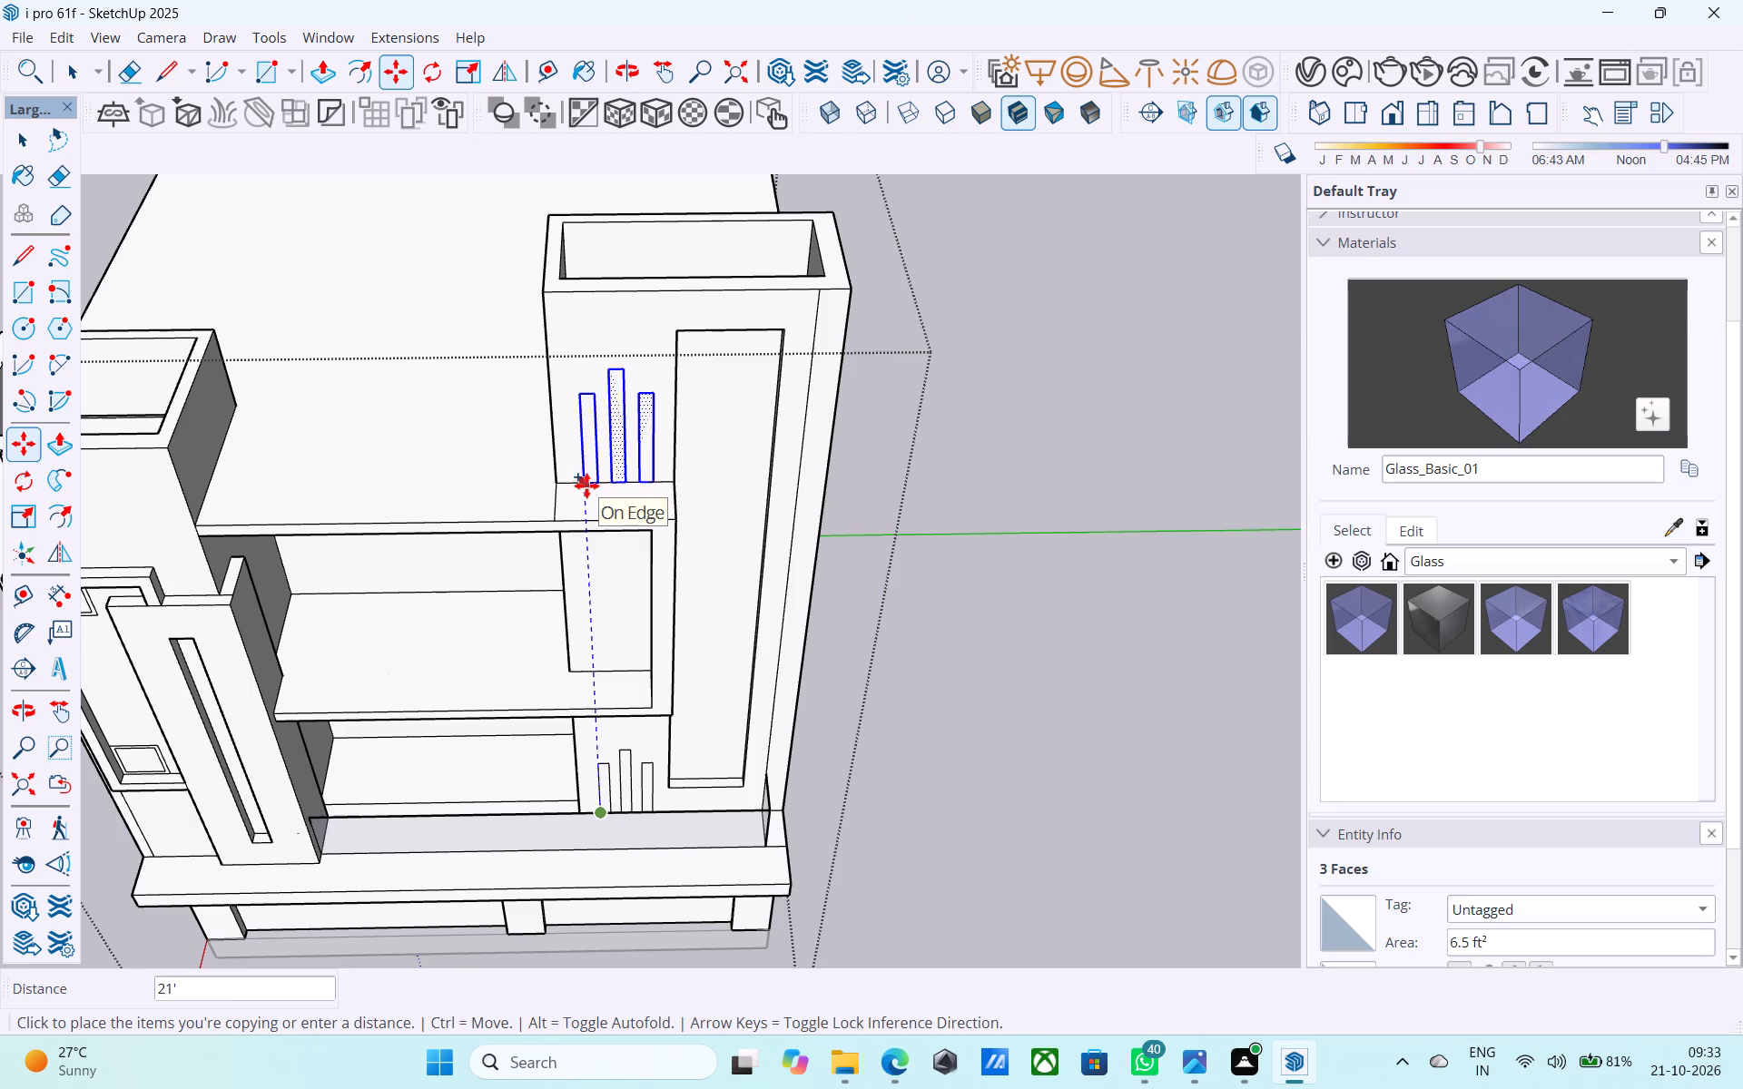
left_click(586, 486)
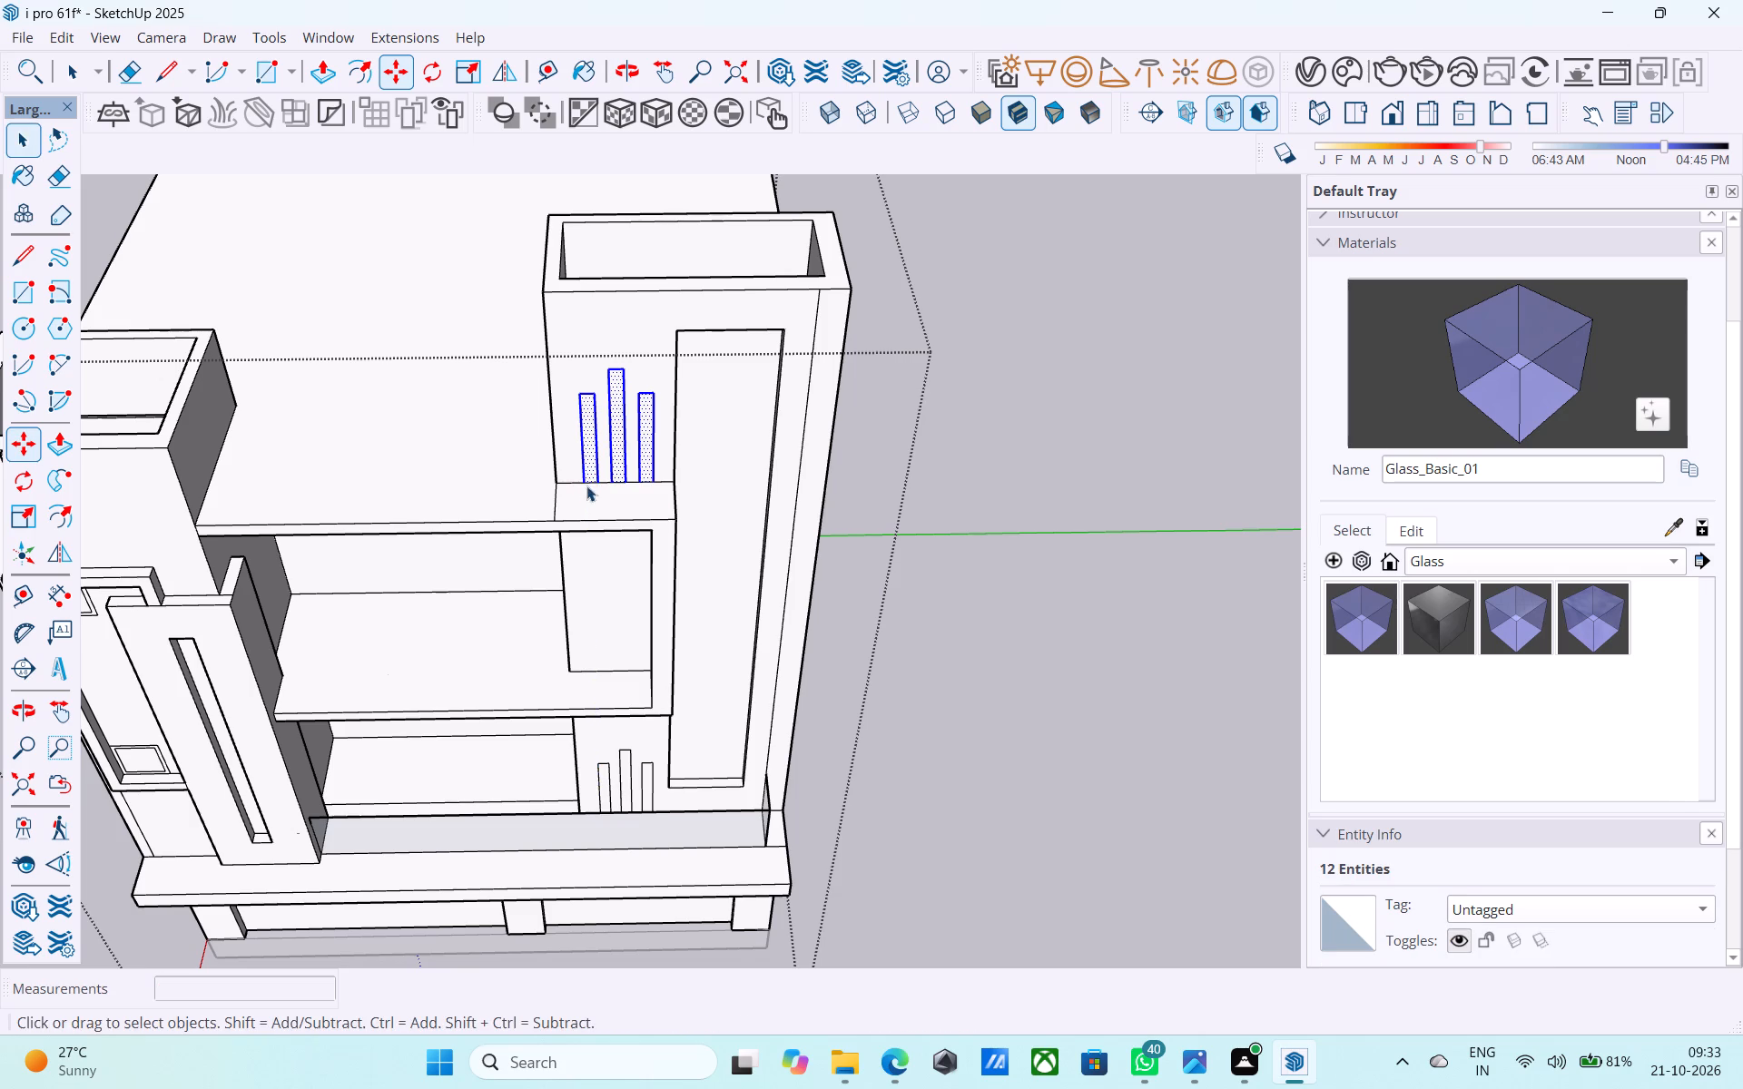
key("space")
Extend the left strip of the copied group on the taller tower 3' upward with new outline edges.
scroll(596, 441, "up", 1)
middle_click_drag(596, 439, 612, 319)
scroll(612, 319, "down", 3)
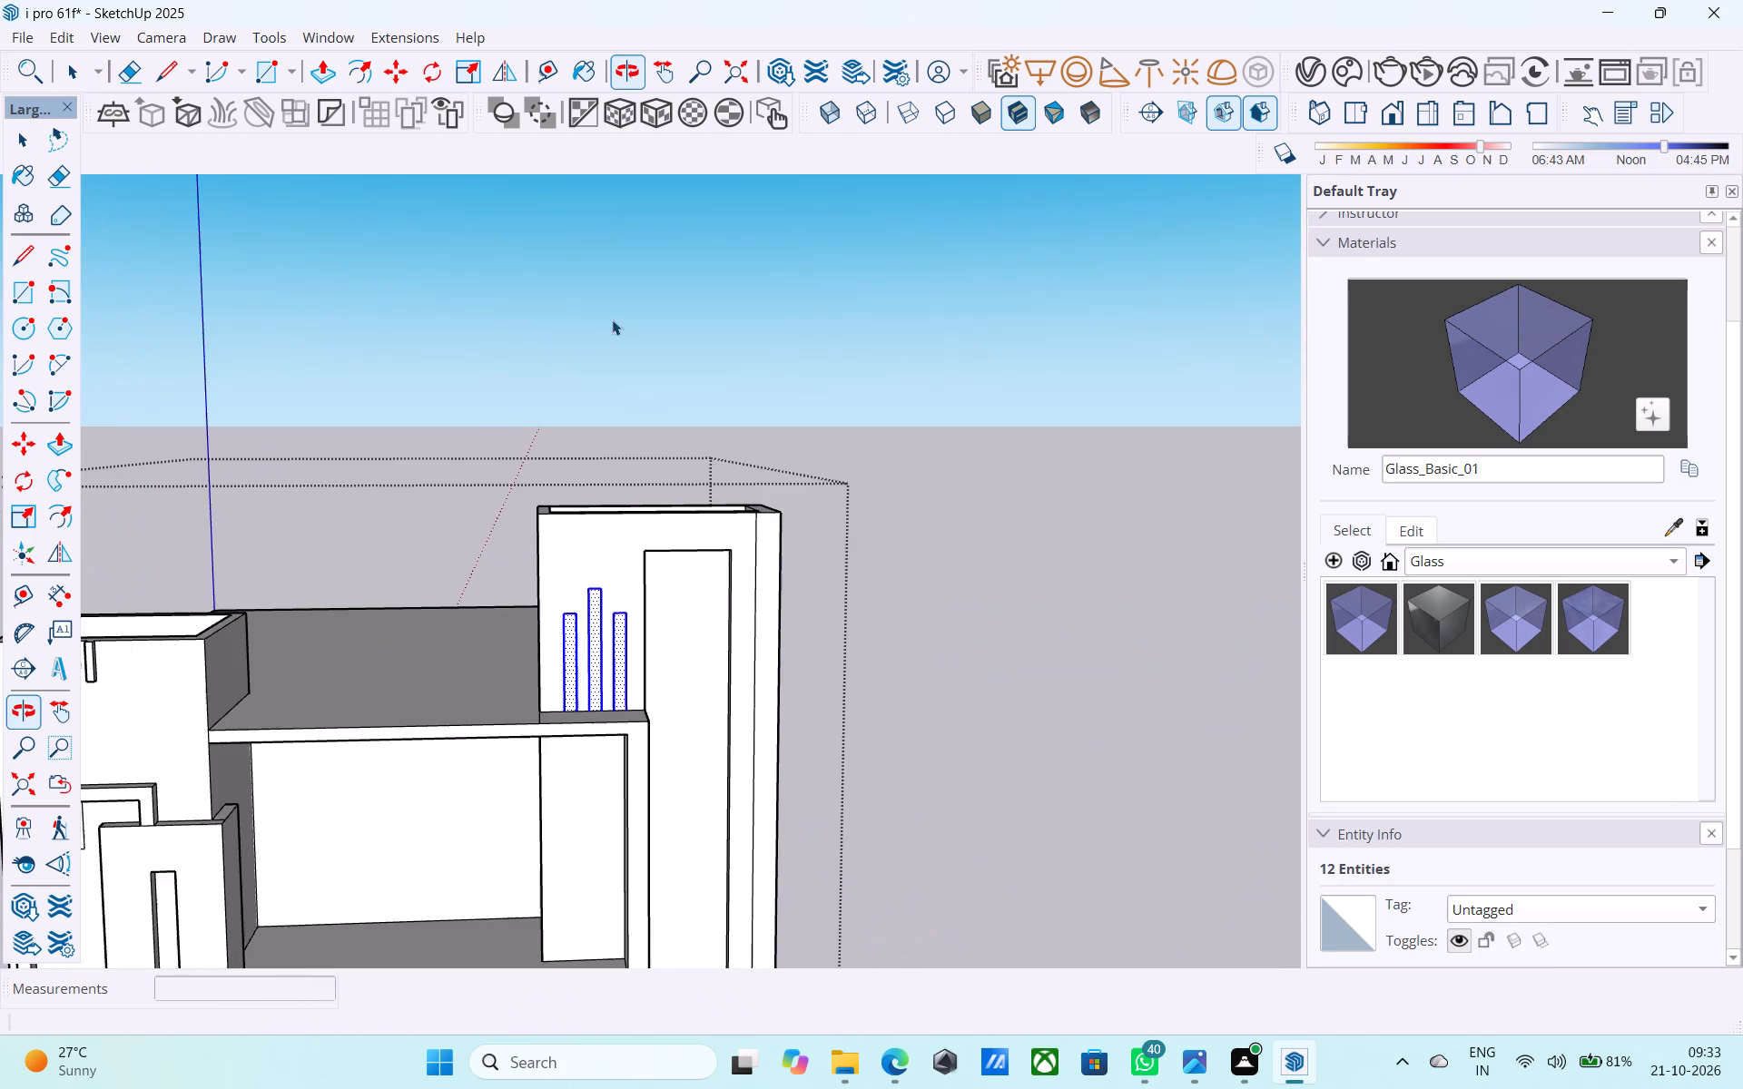
scroll(616, 633, "up", 4)
left_click(555, 629)
scroll(551, 628, "up", 4)
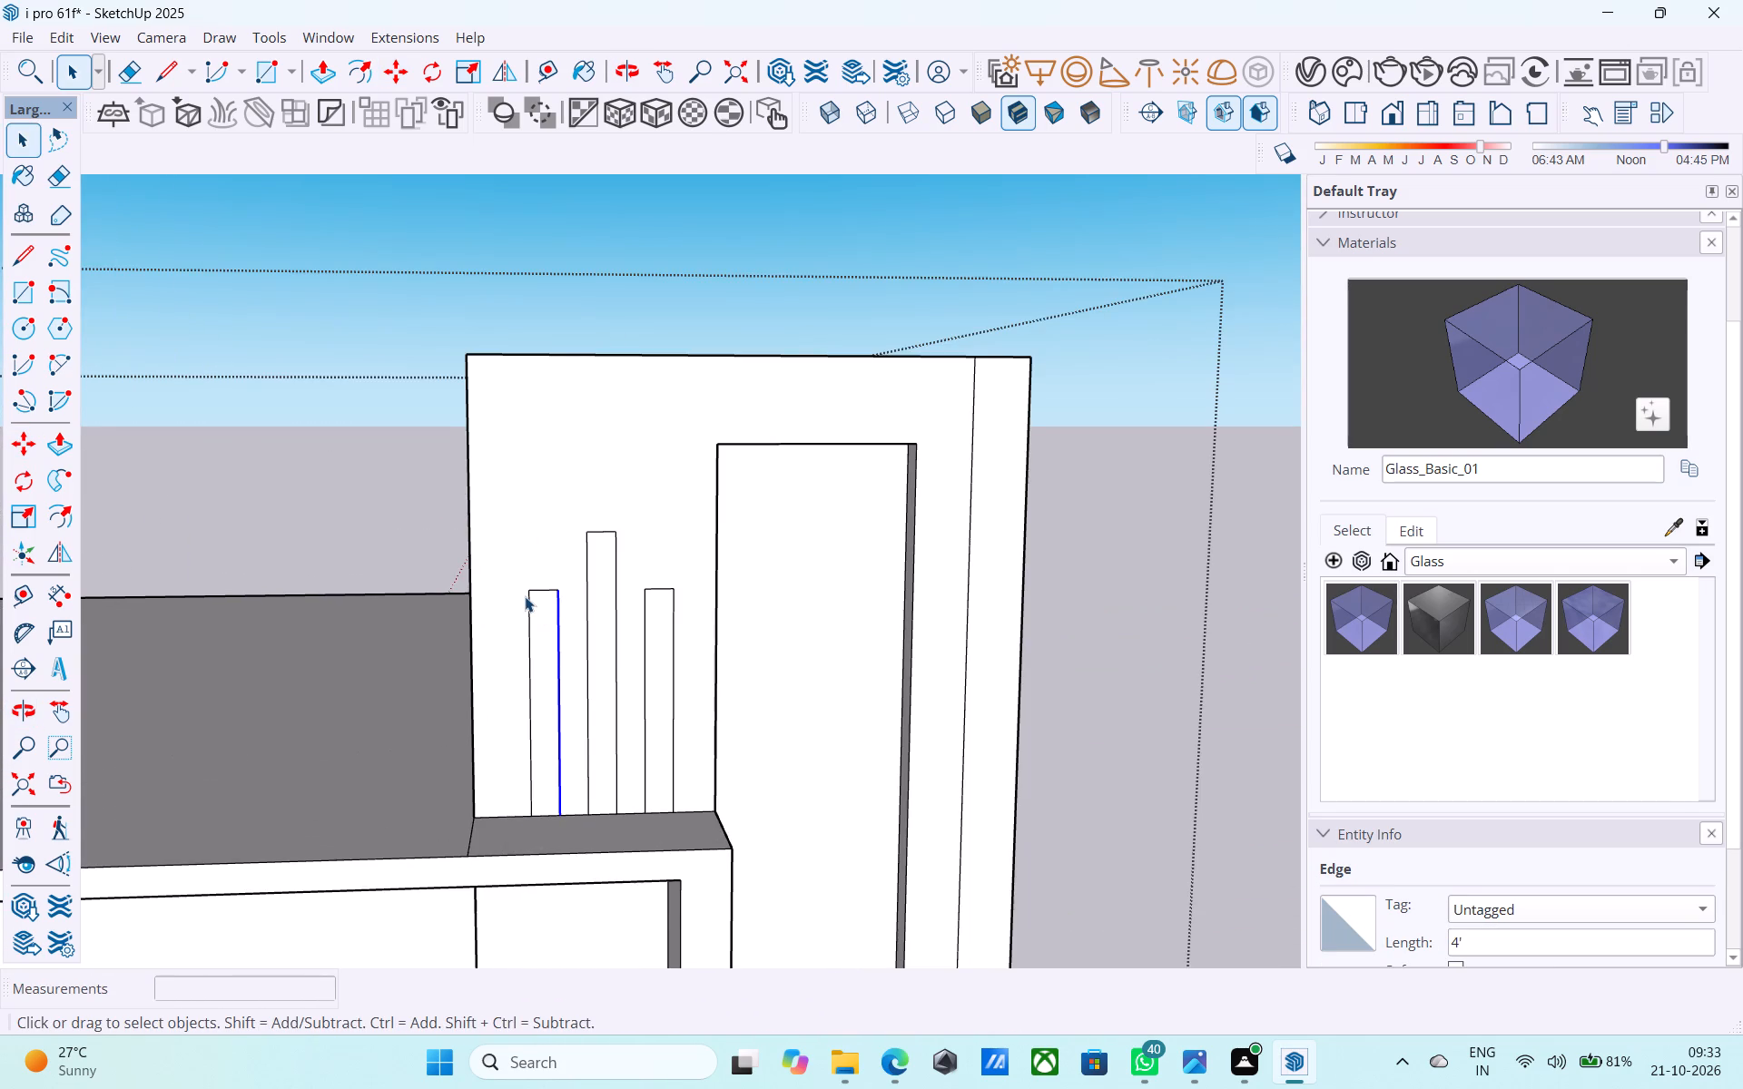
scroll(525, 596, "up", 2)
key("l")
scroll(525, 596, "up", 2)
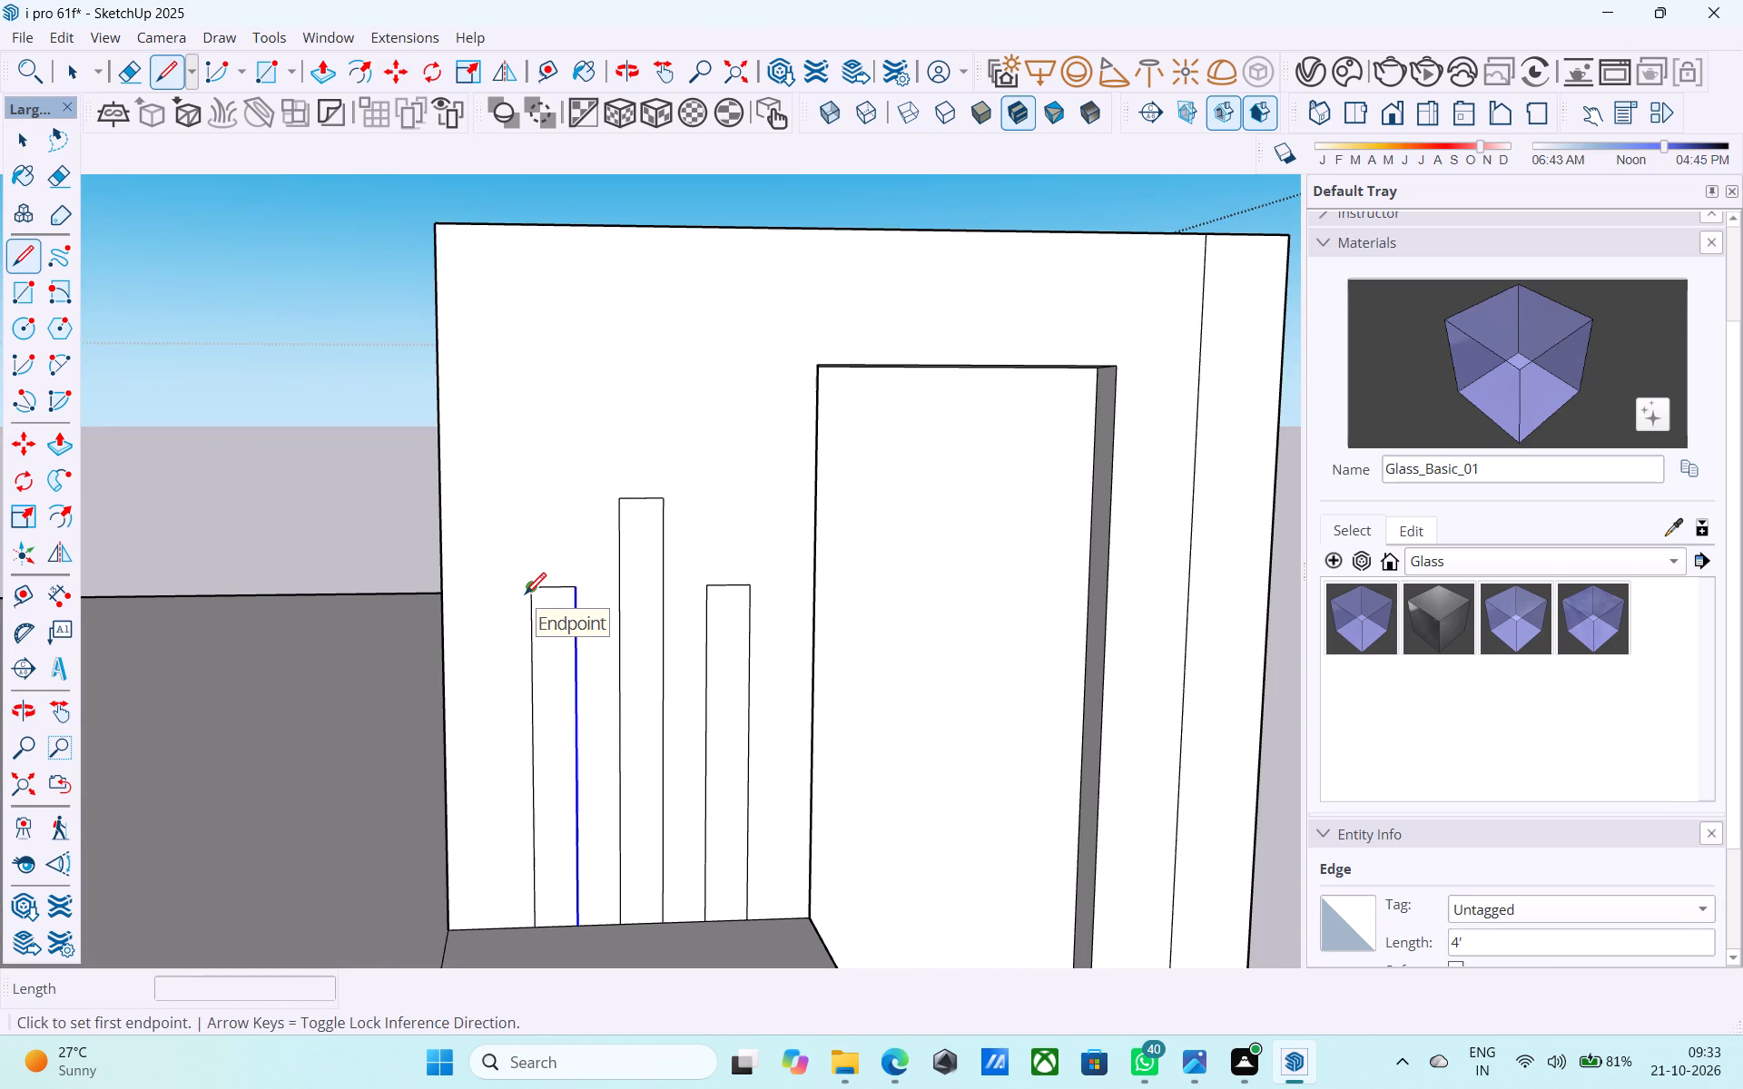
left_click(526, 593)
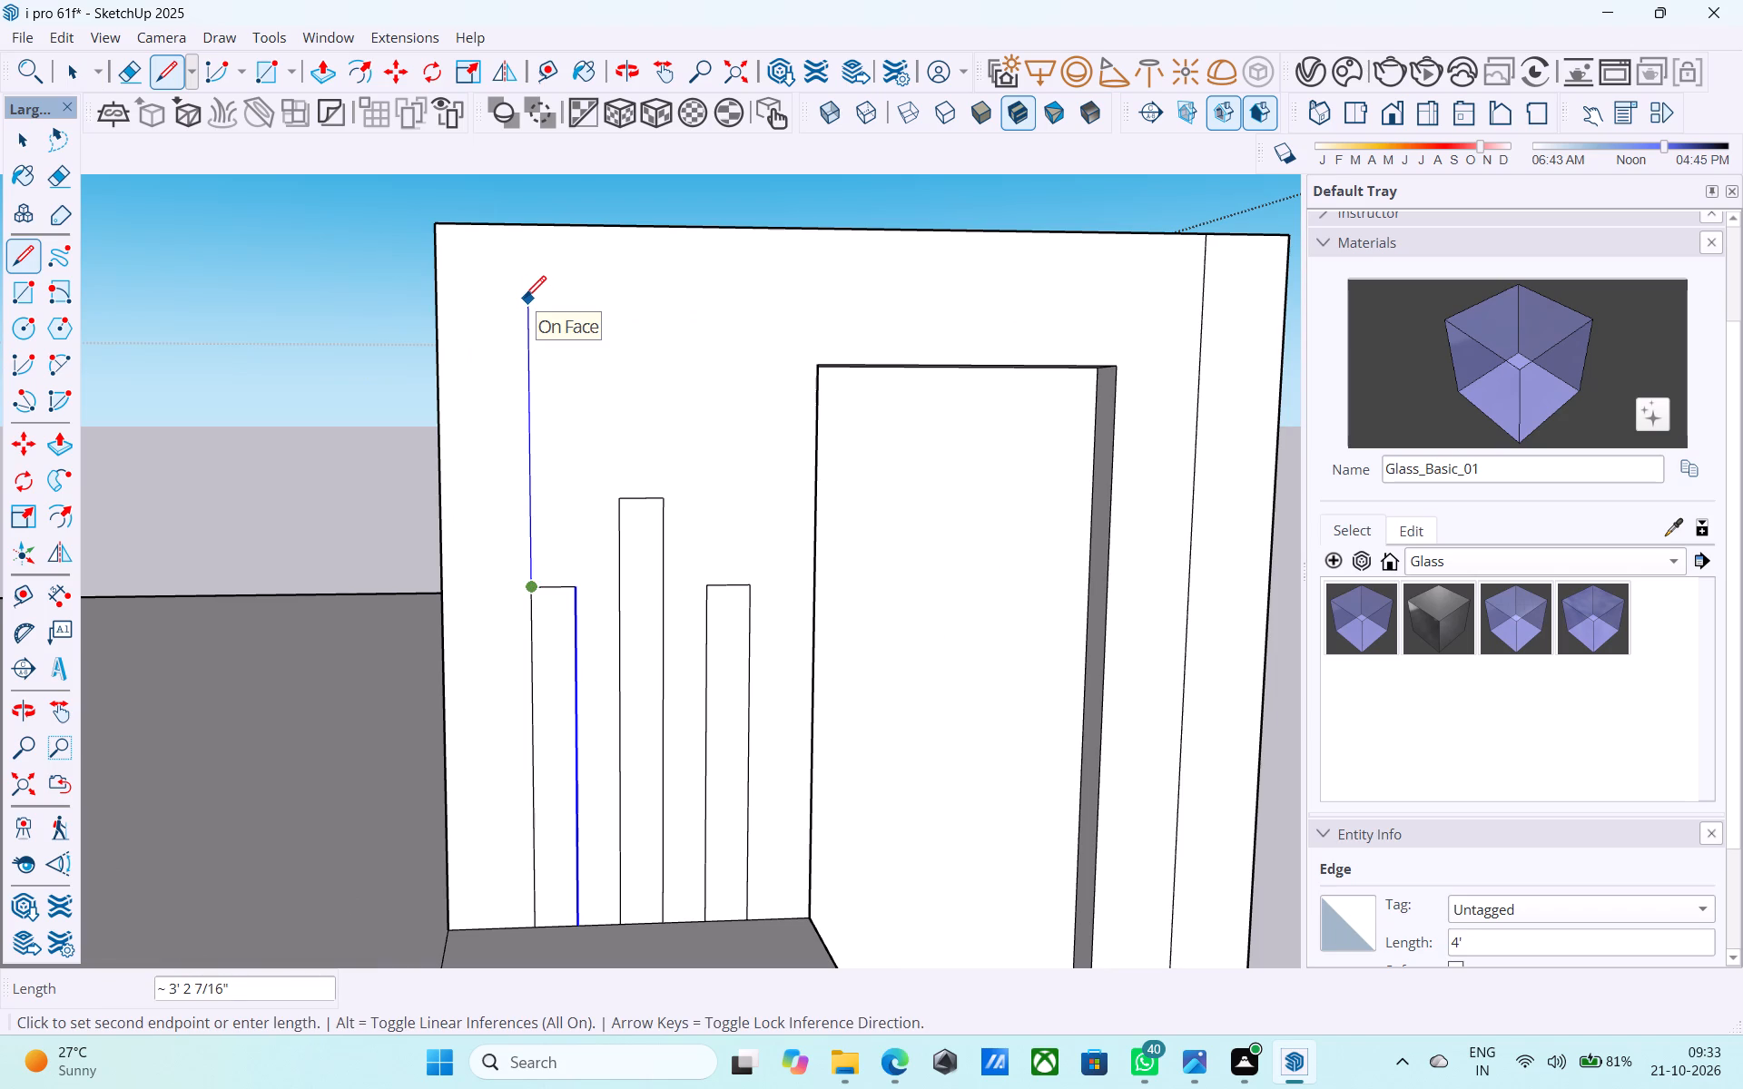
type("3.5'")
key("Return")
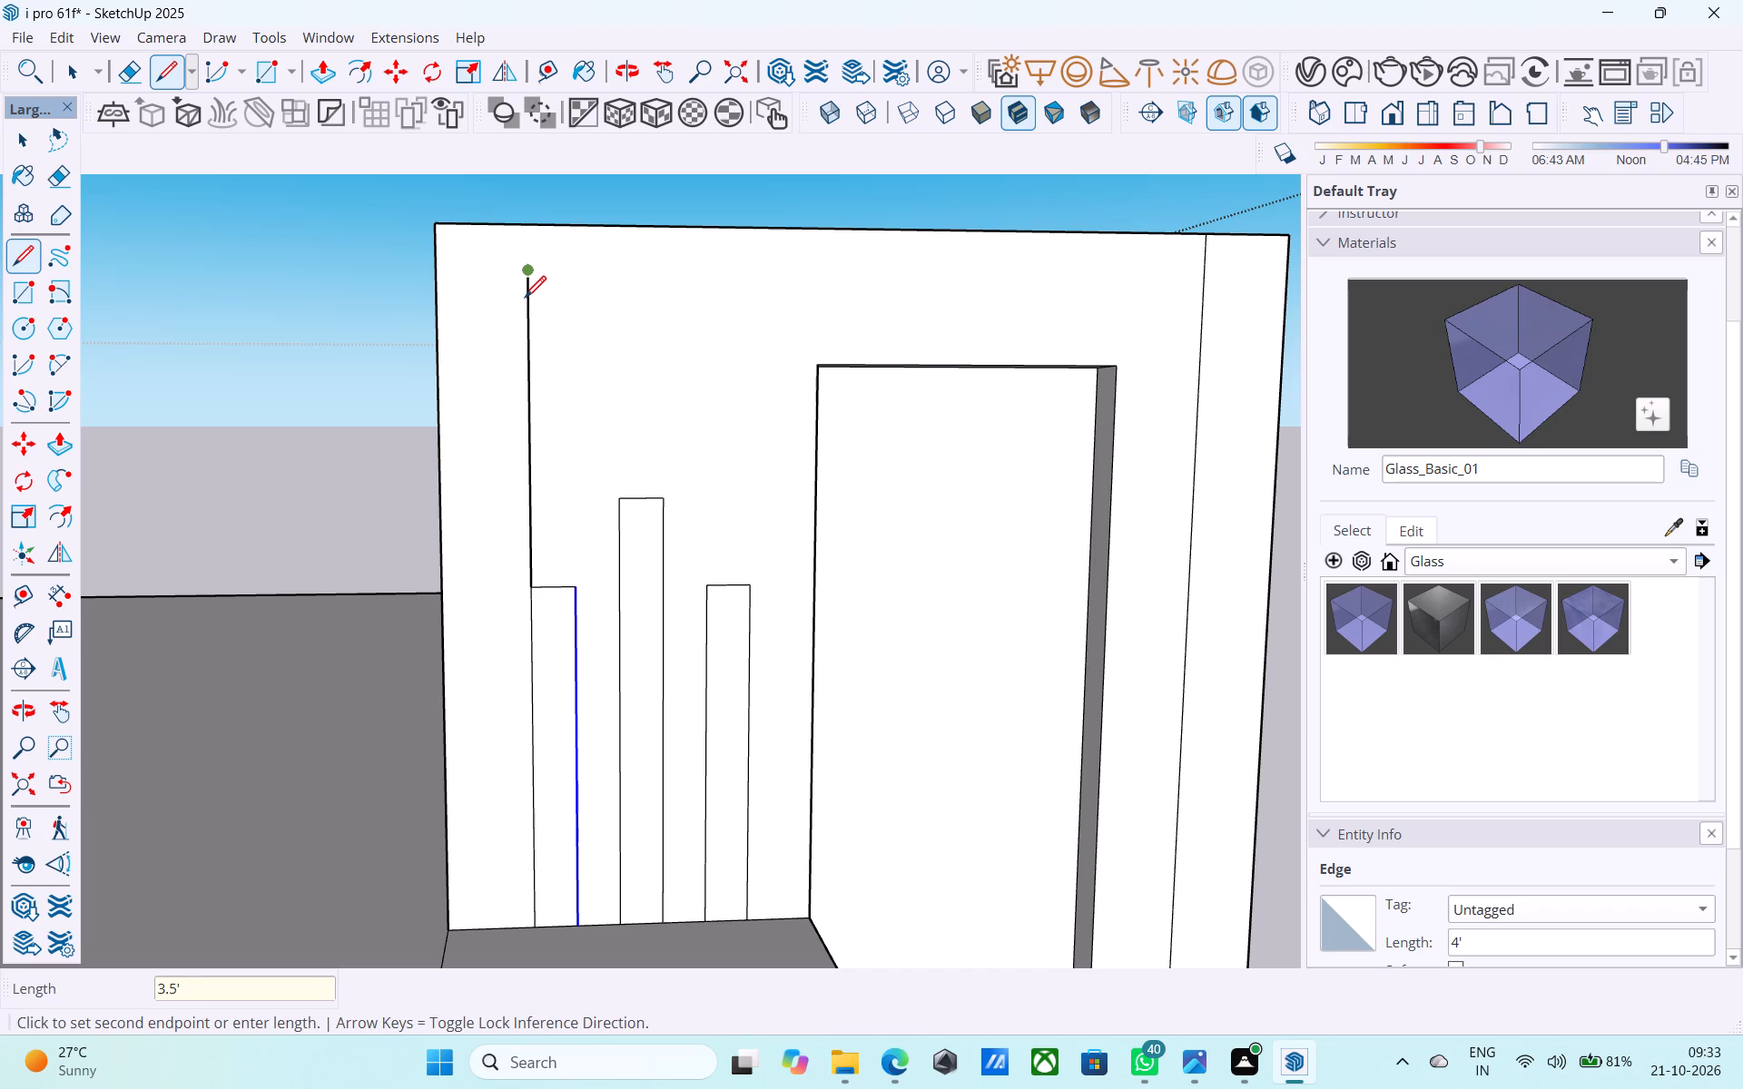
type("3'")
key("Return")
key("l")
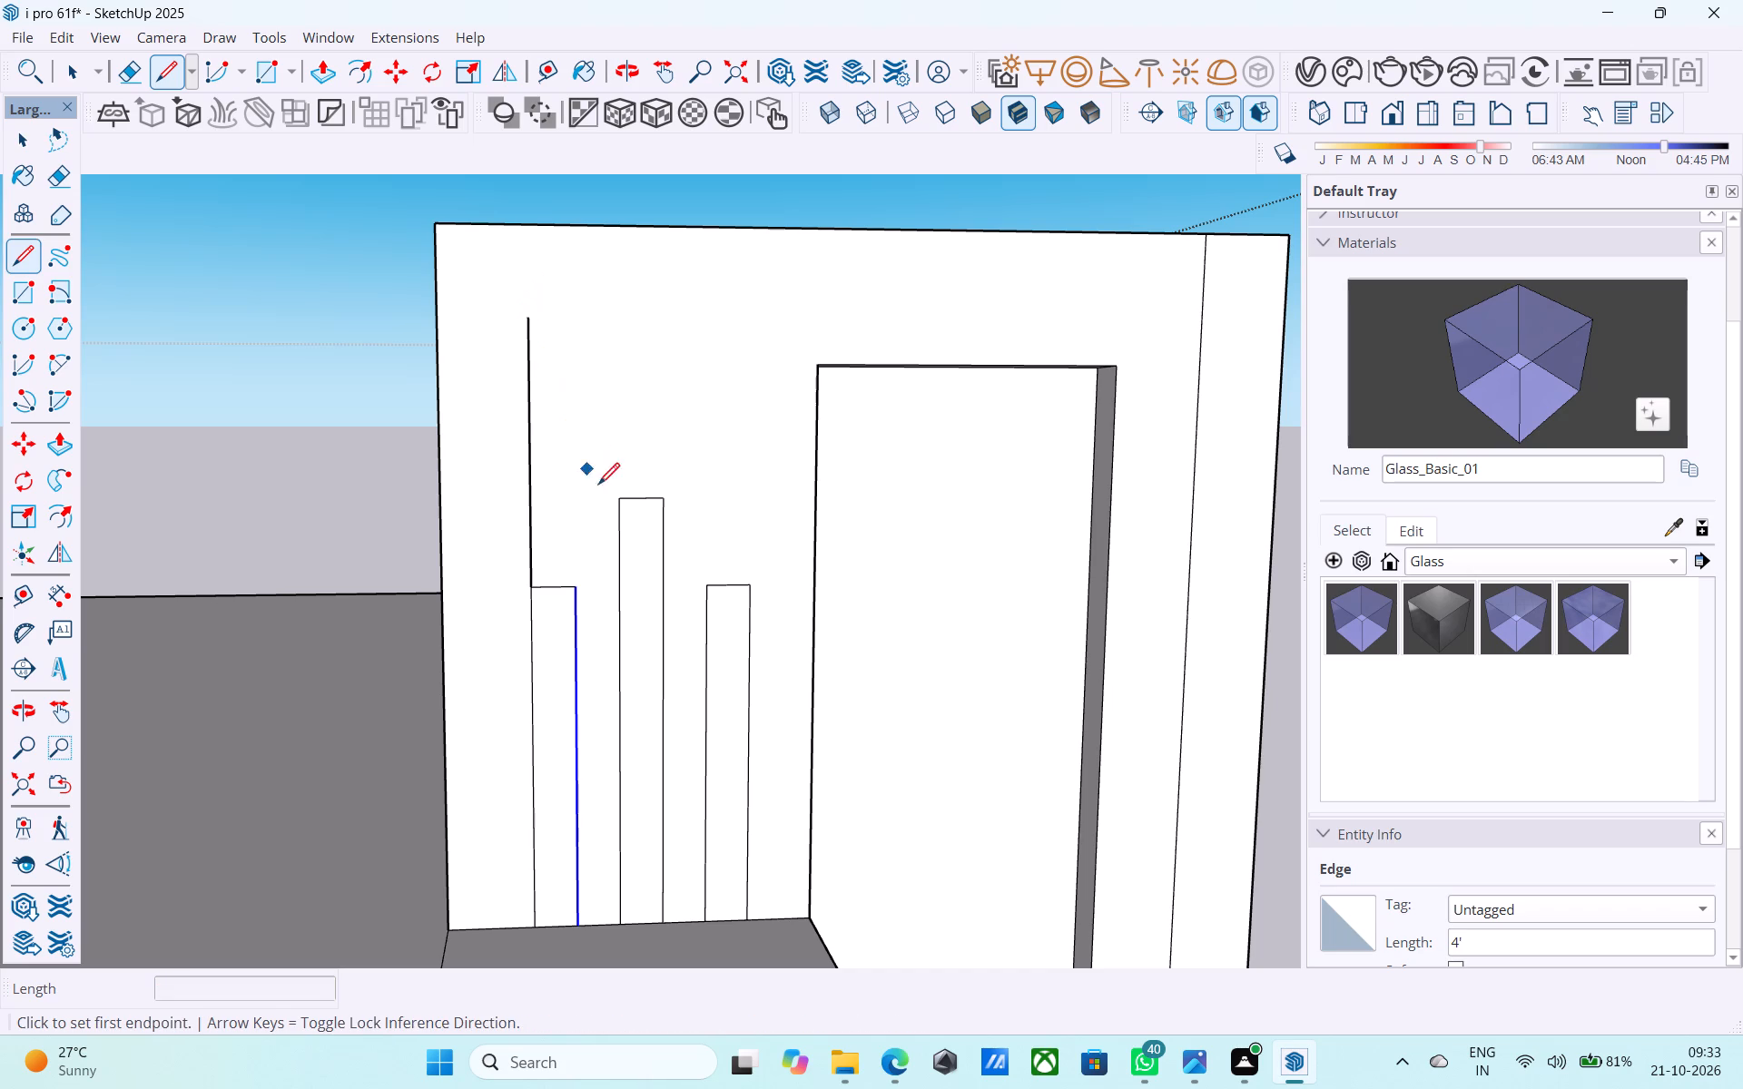
left_click(574, 589)
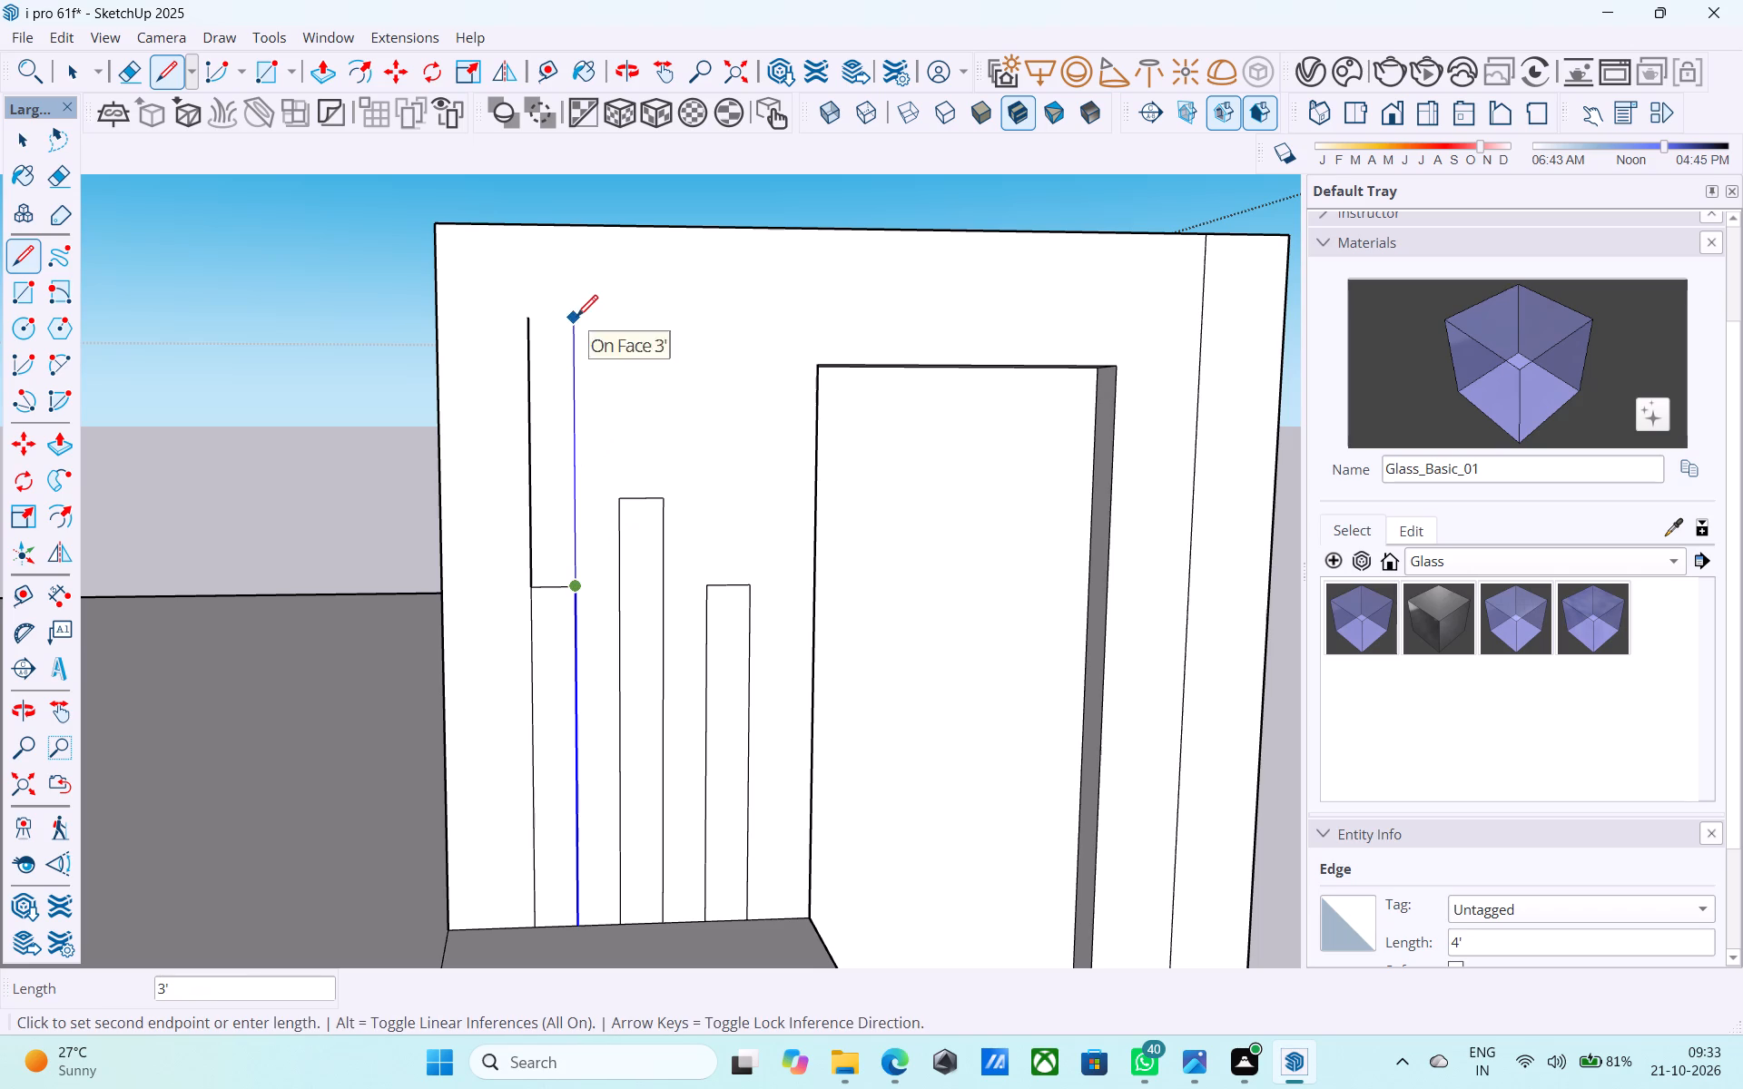
left_click(576, 313)
left_click(539, 313)
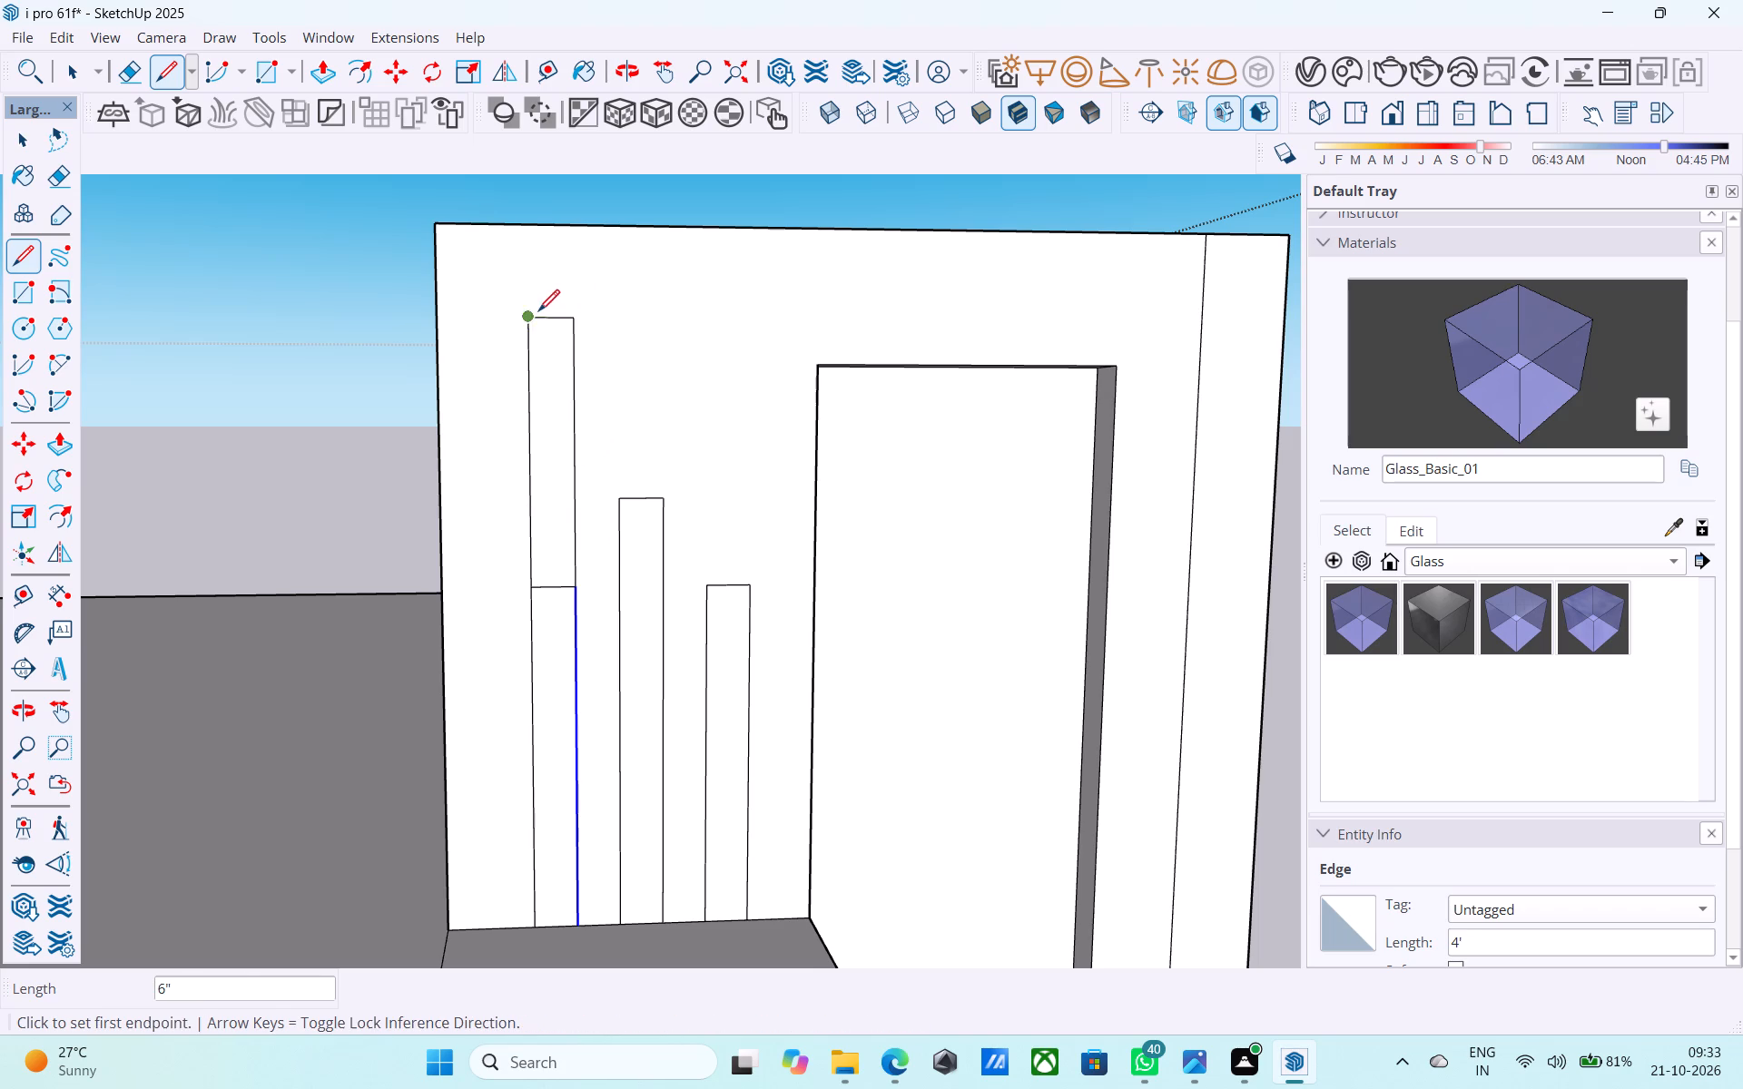
Extend the middle strip 2' upward with new outline edges, level with the left strip's new top.
left_click(629, 498)
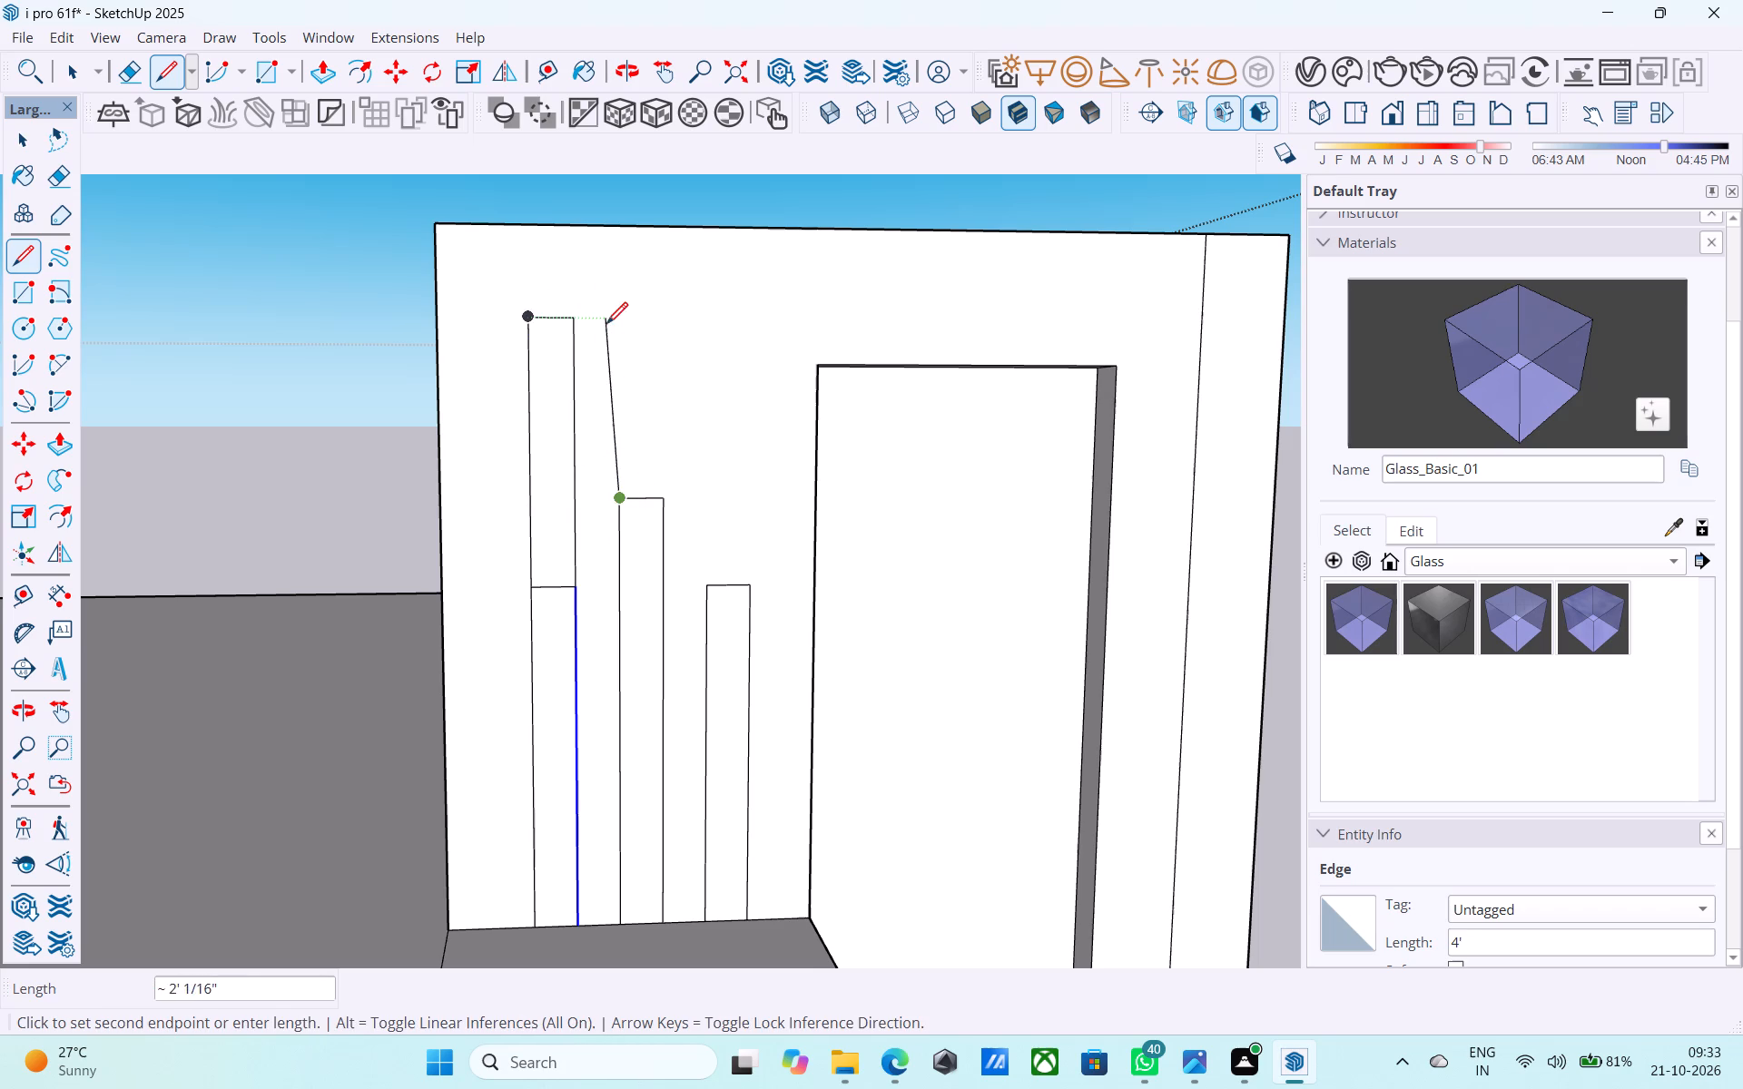
left_click(623, 322)
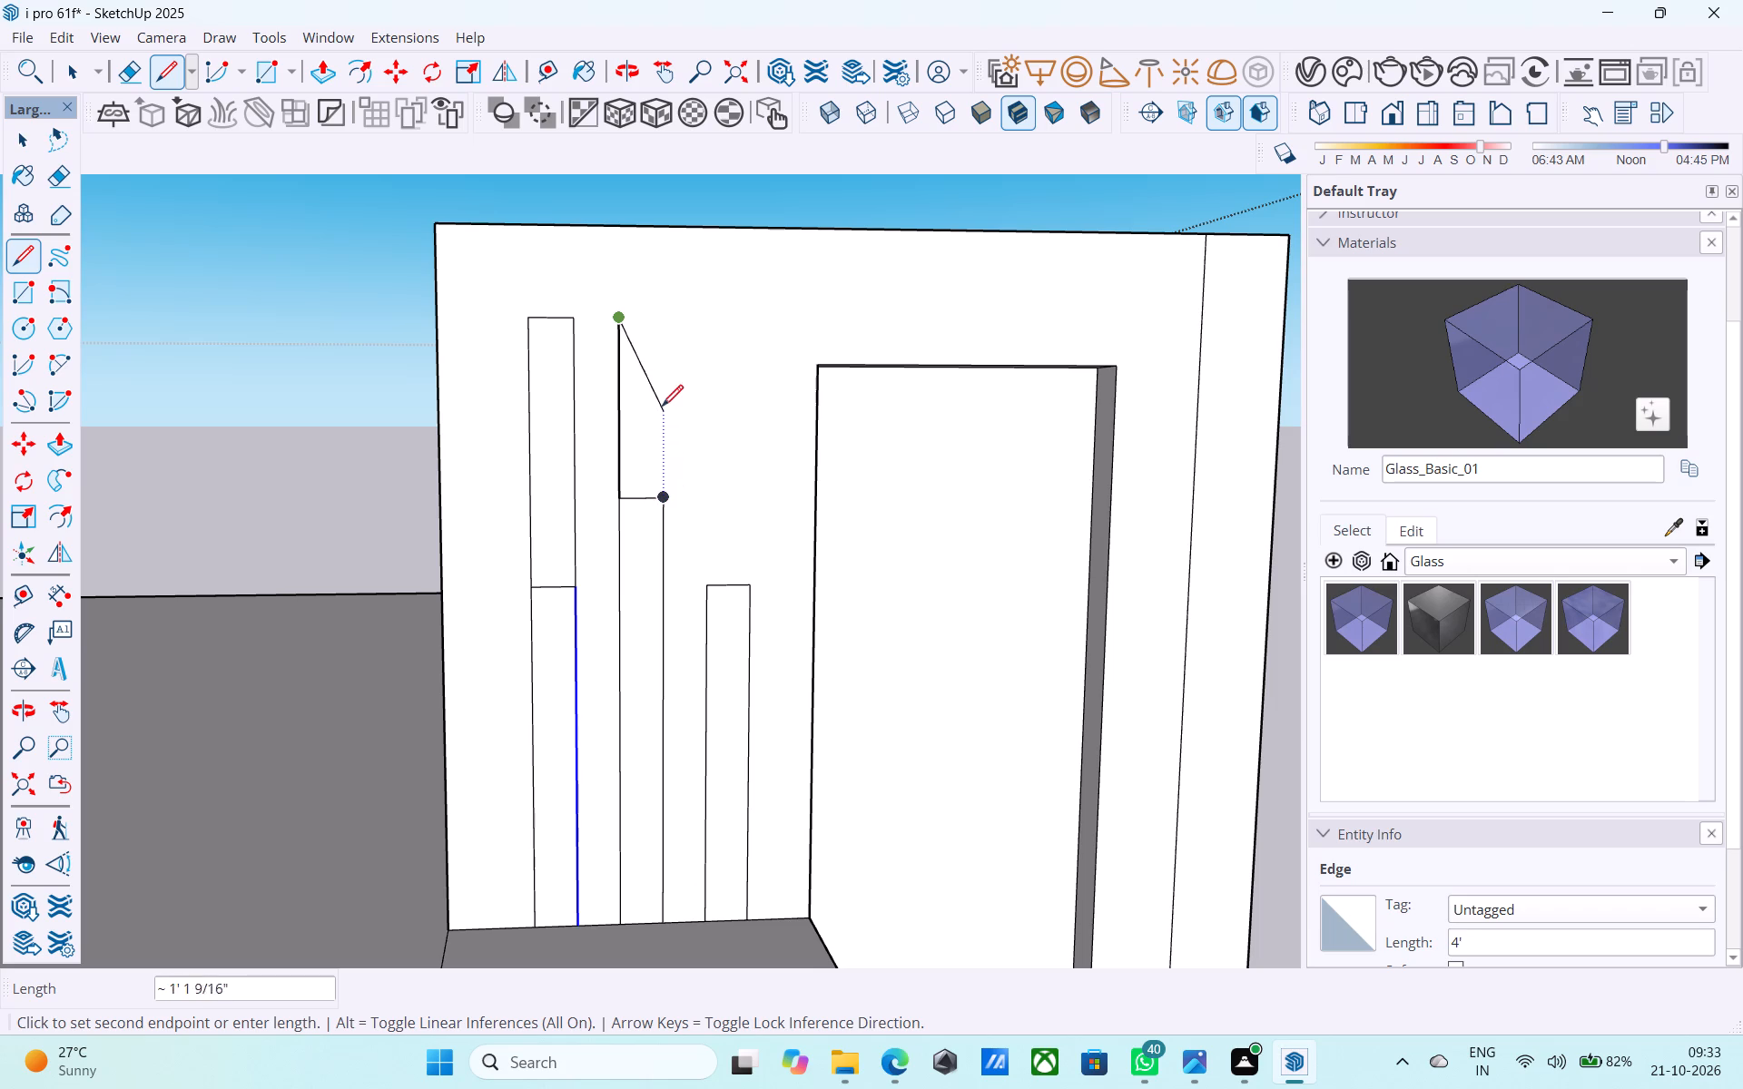
left_click(668, 323)
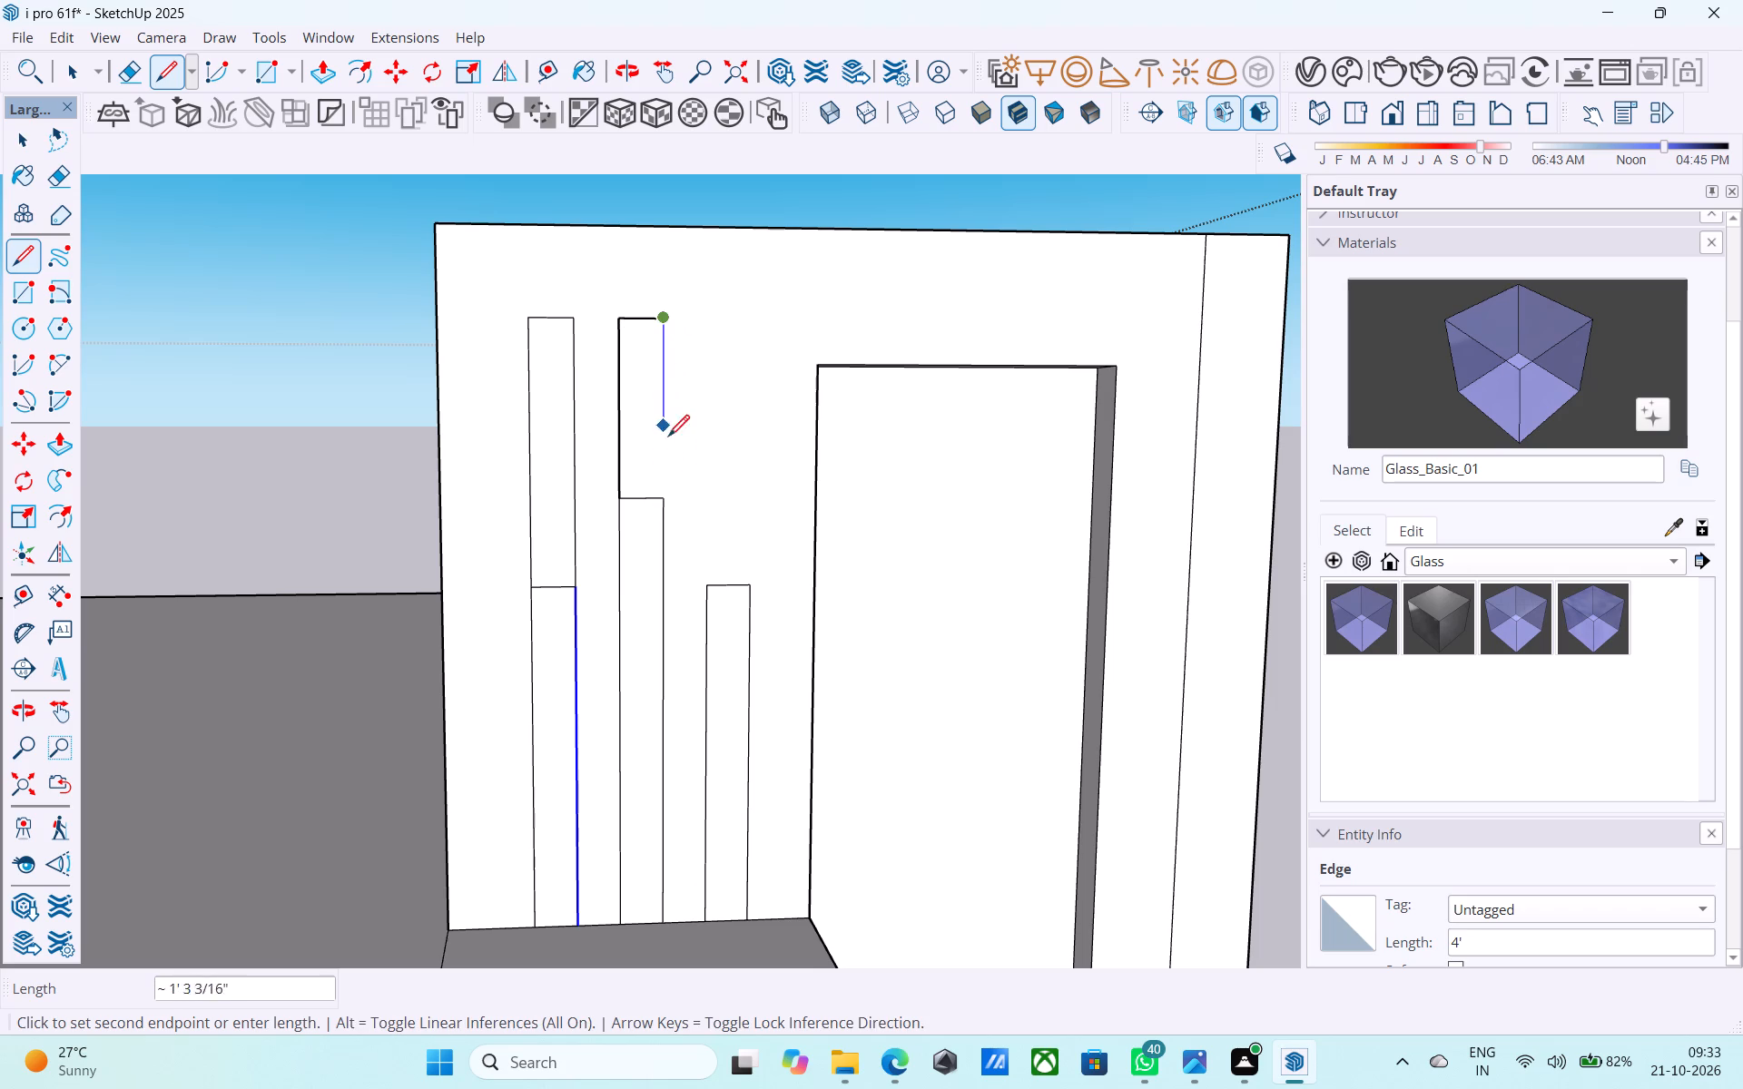
left_click(669, 498)
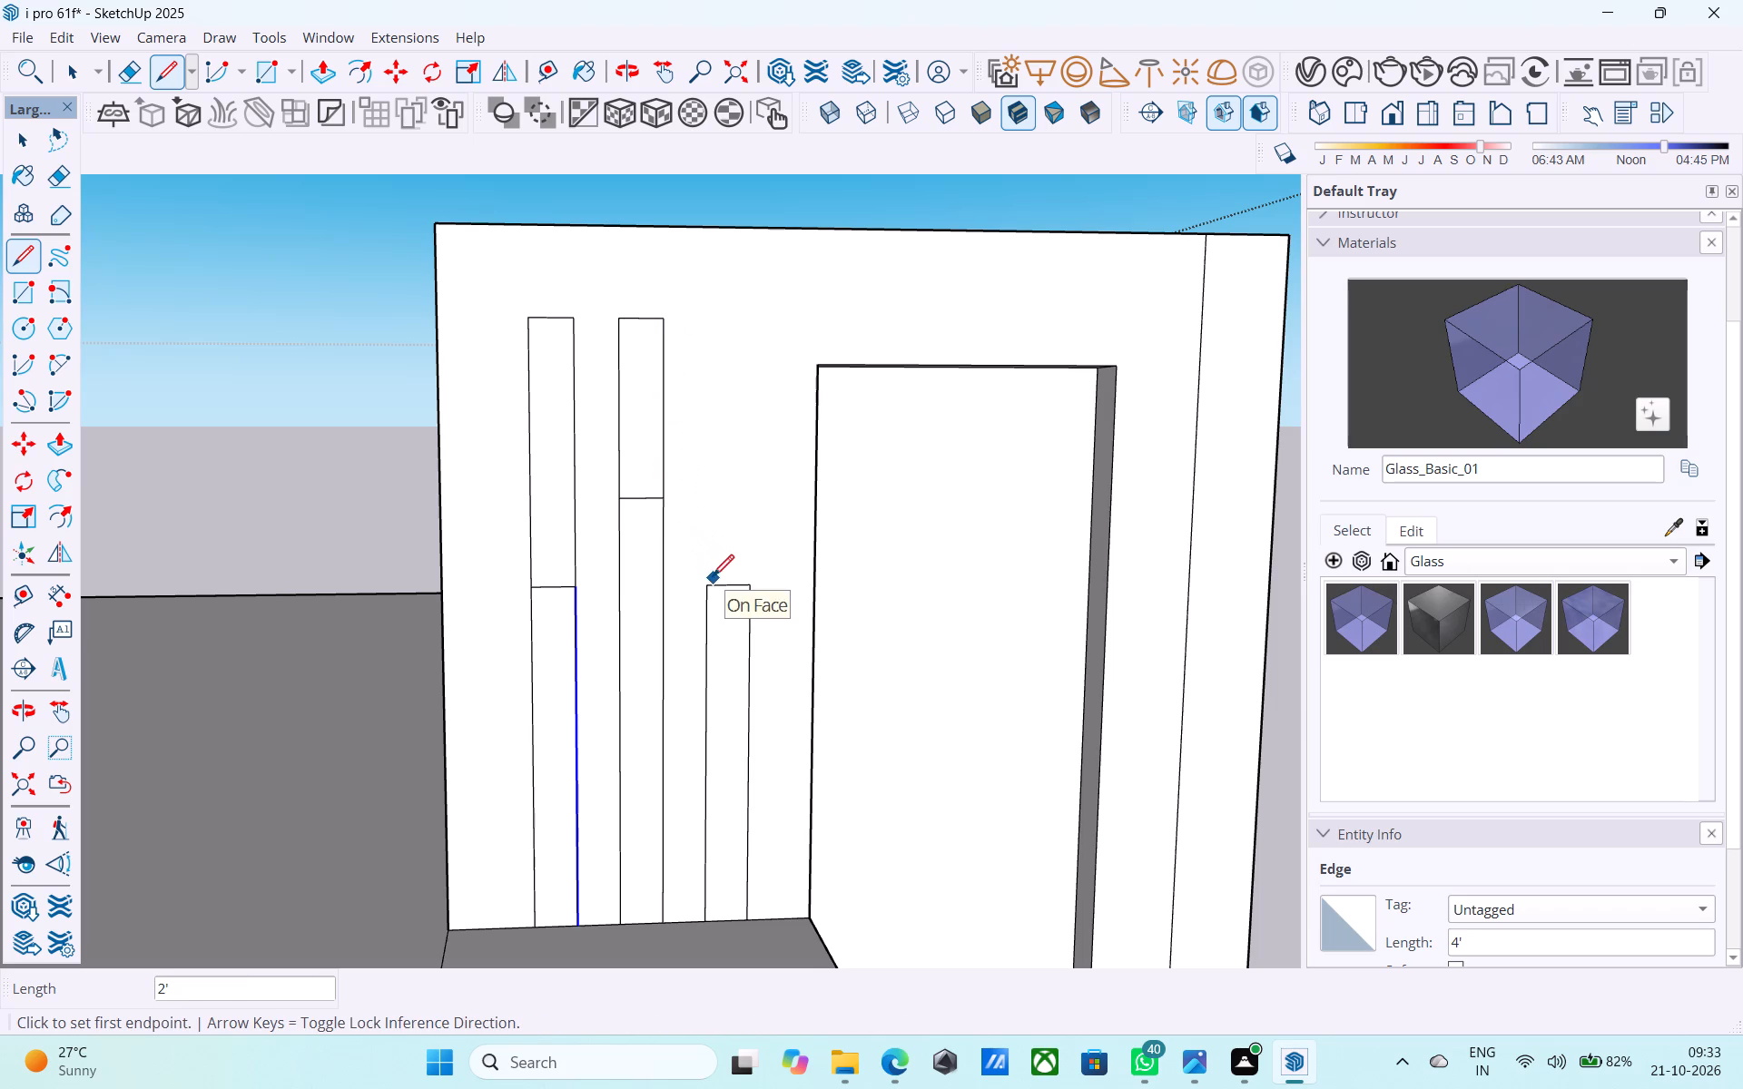
Extend the right strip 3' upward to the same level, with a vertical outer edge, erasing the slanted edge and surplus top line.
left_click(708, 583)
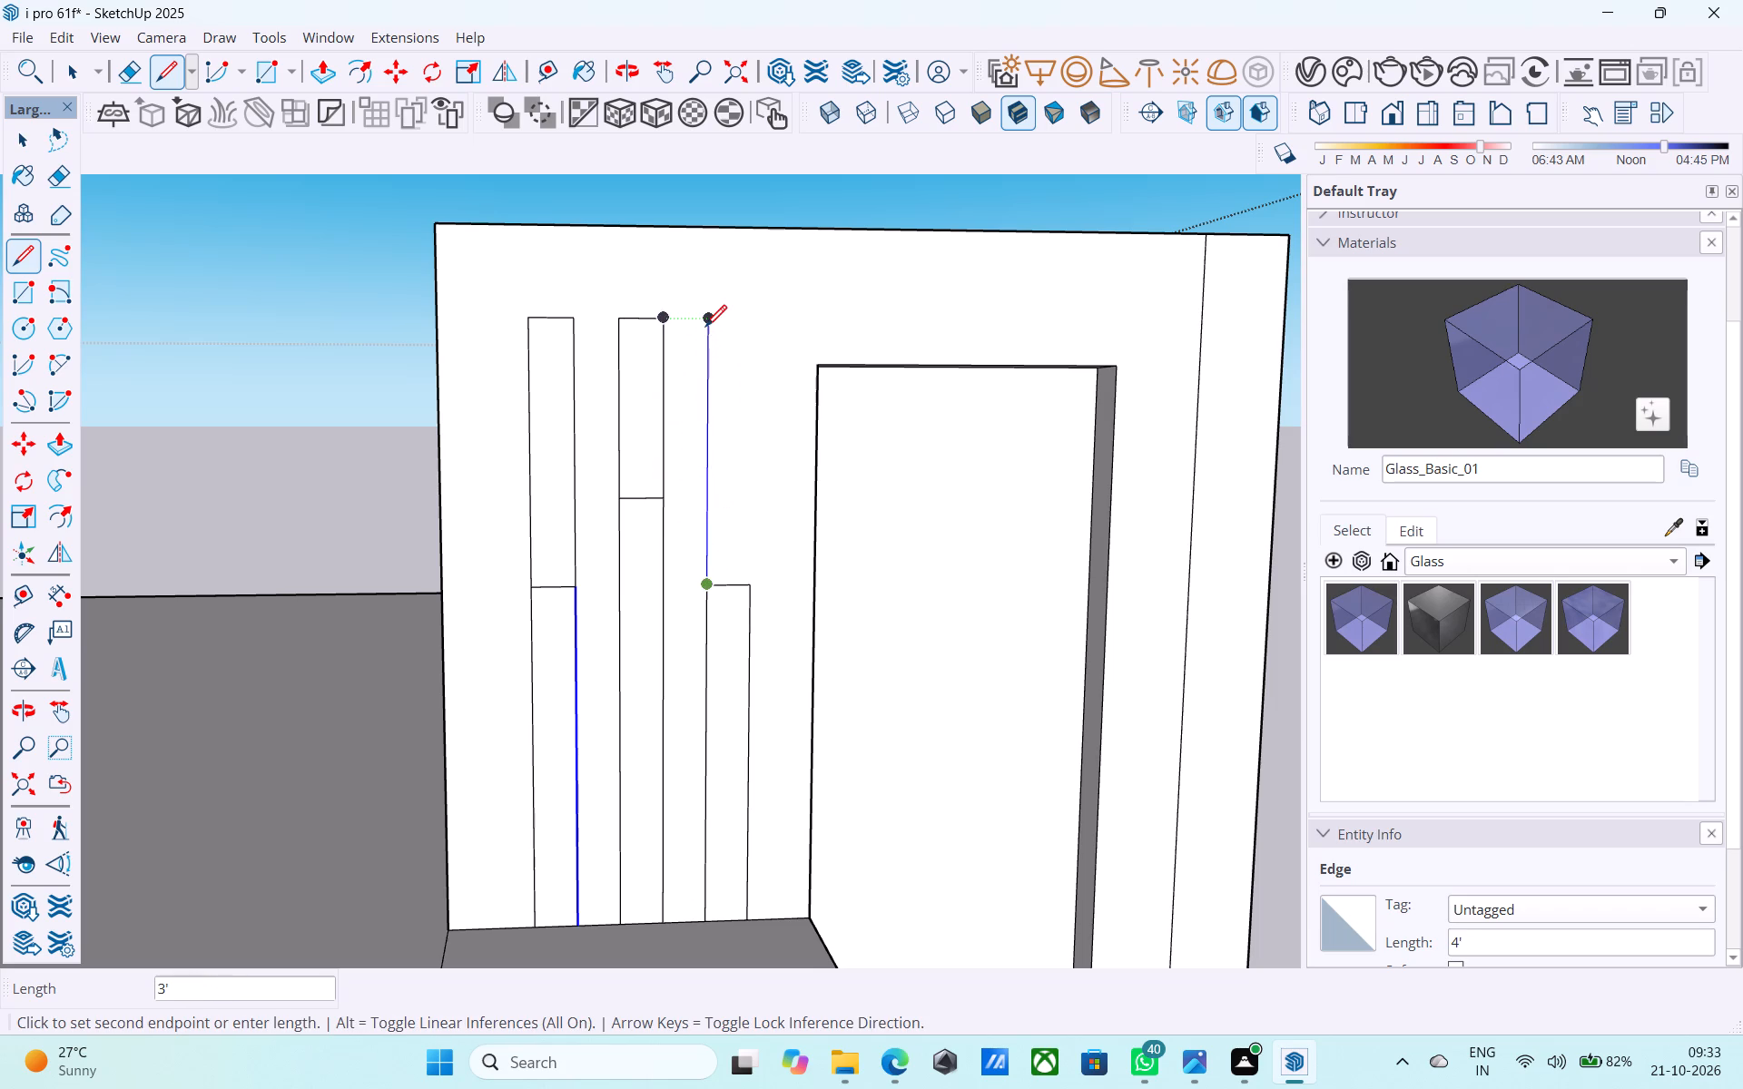
left_click(705, 328)
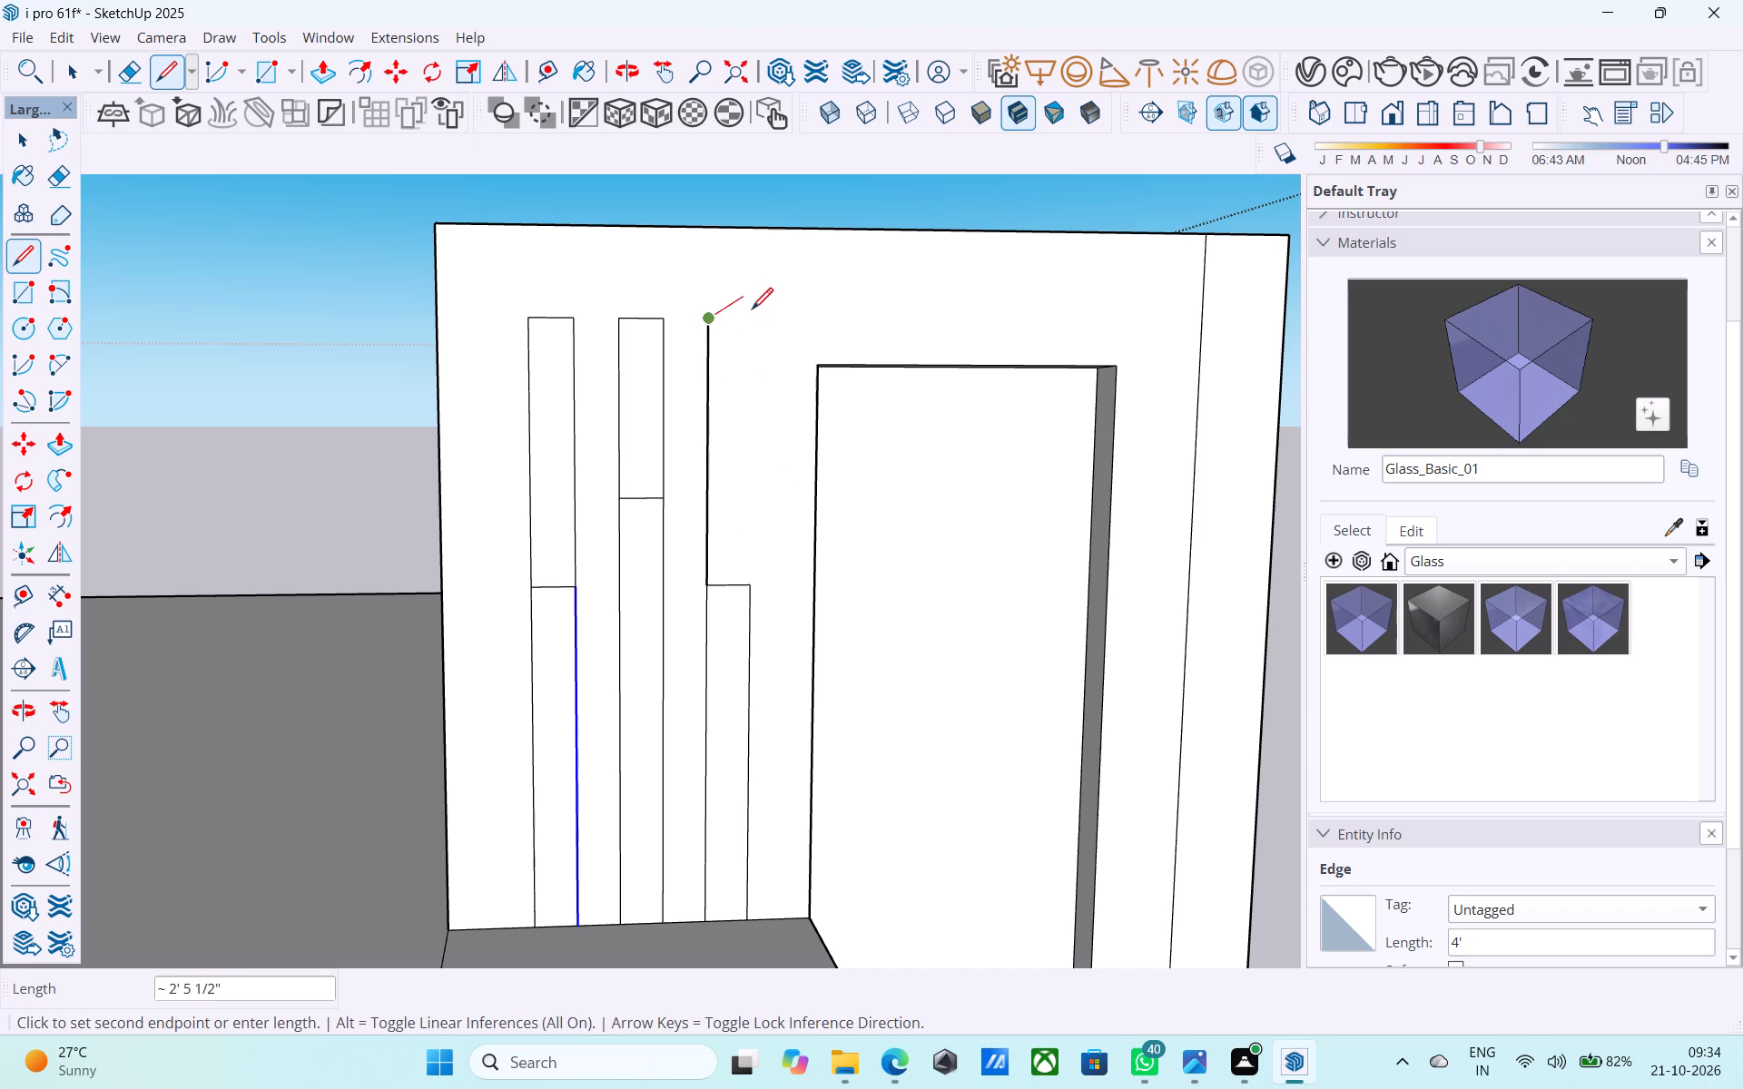
left_click(766, 328)
left_click(744, 588)
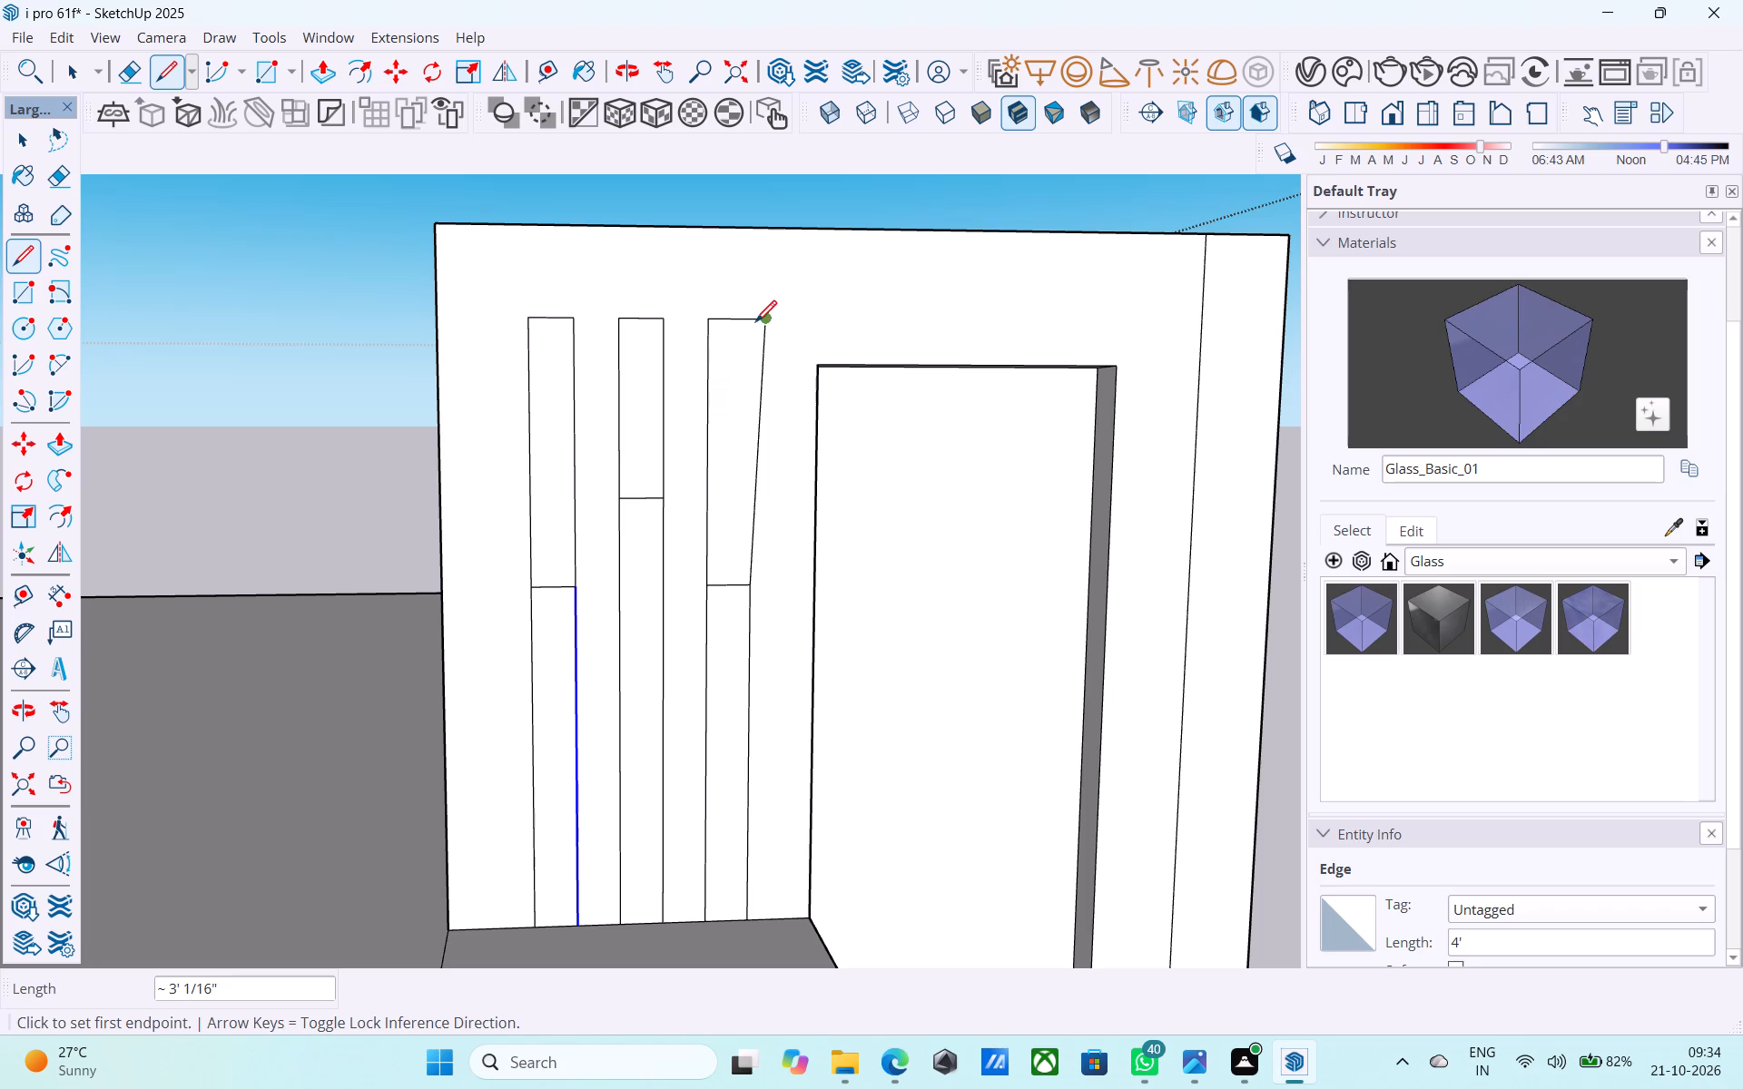
left_click(749, 318)
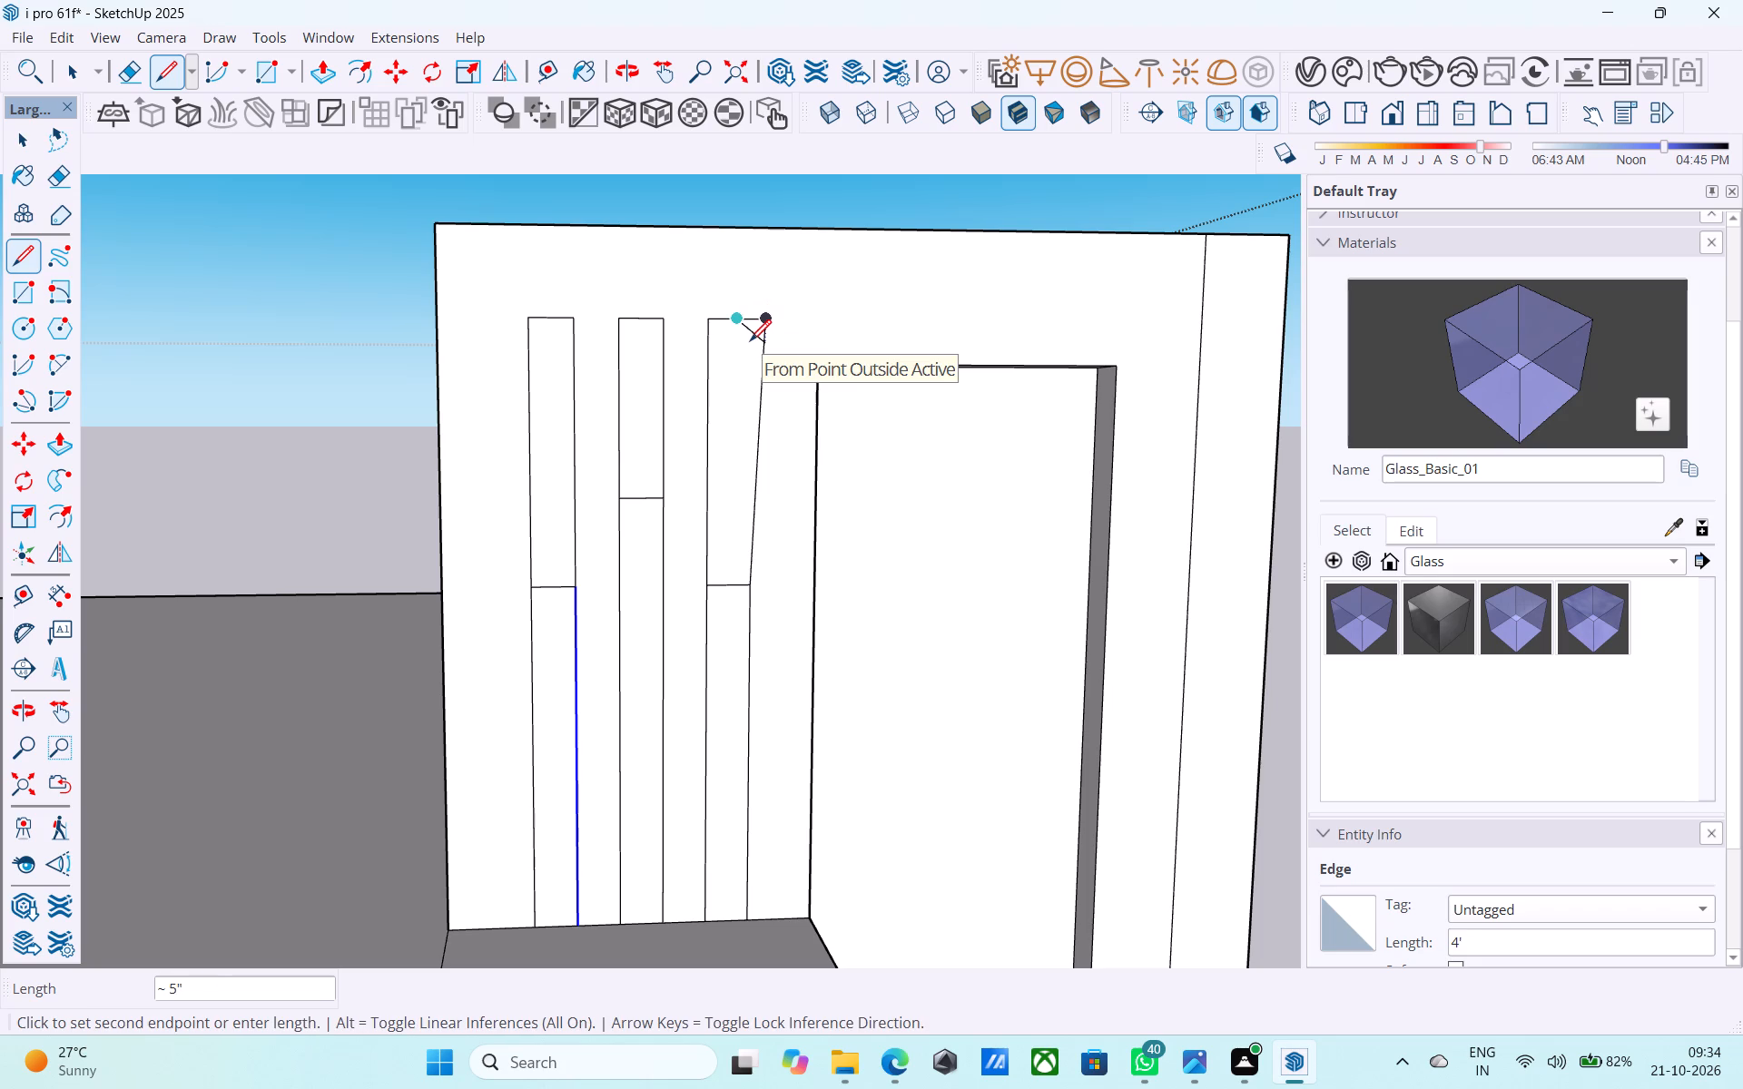
left_click(162, 79)
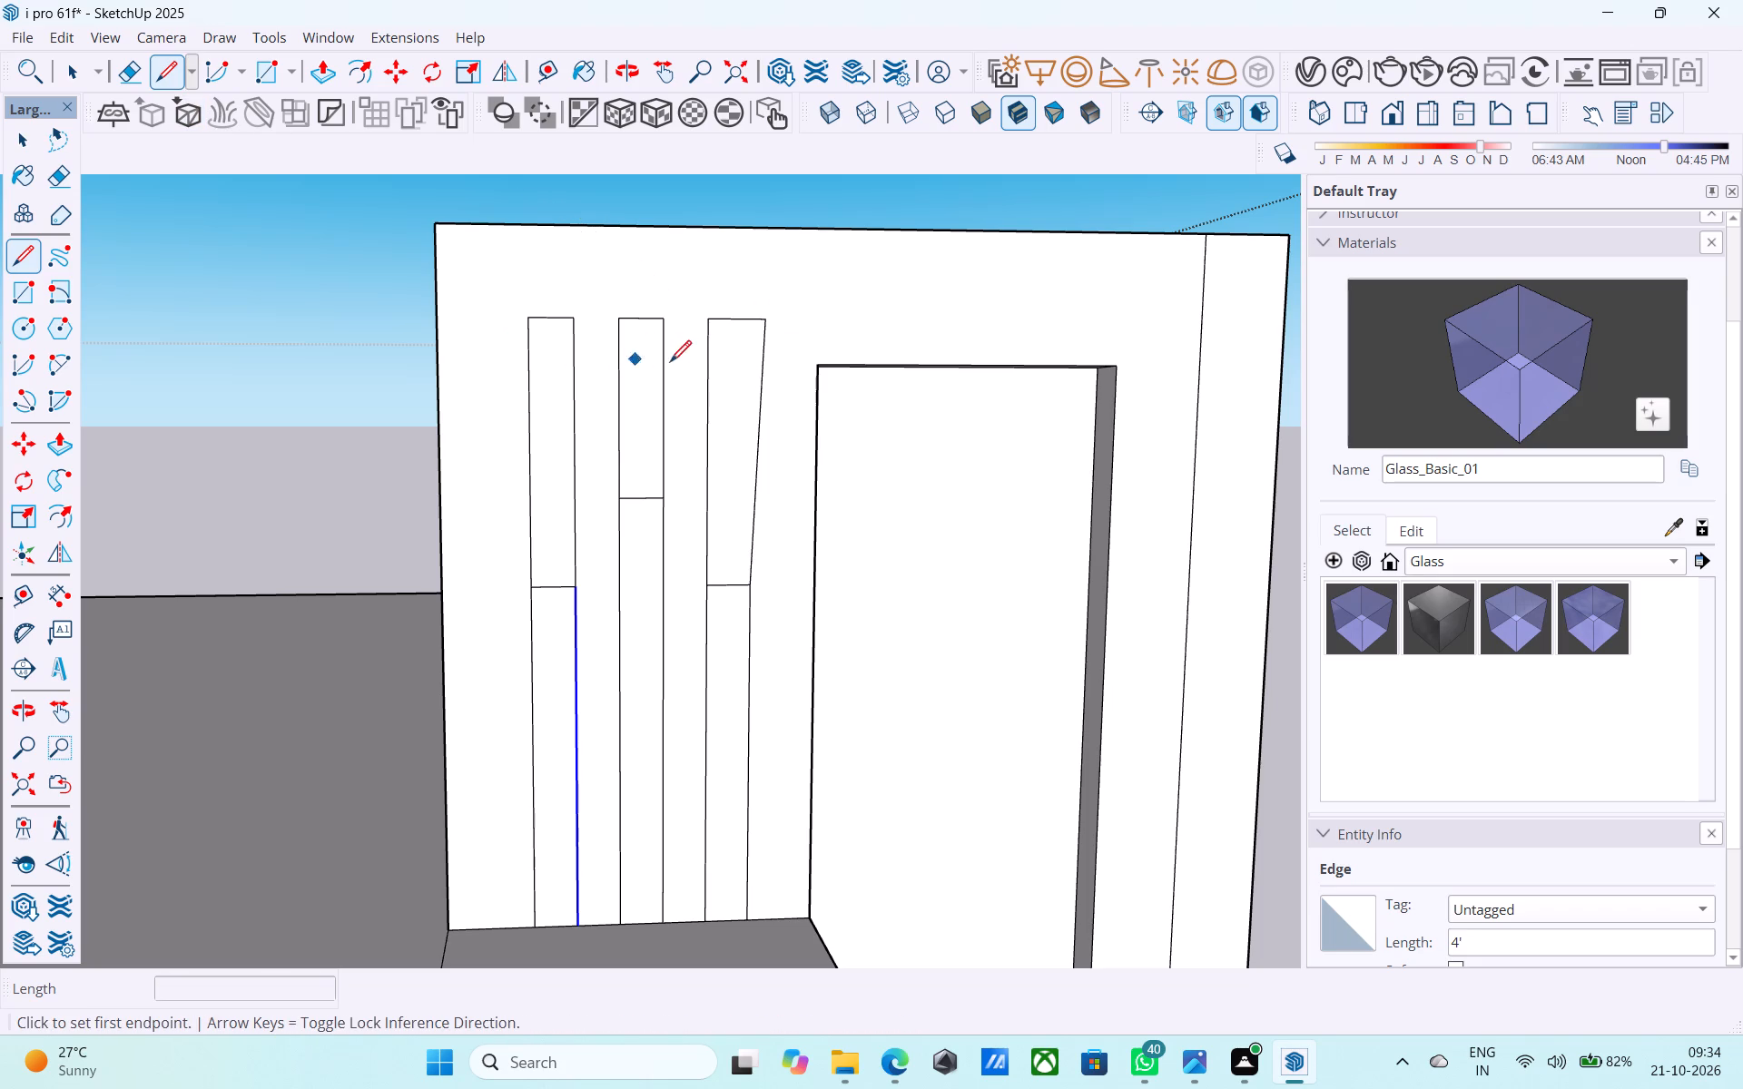
scroll(677, 367, "up", 5)
left_click(802, 722)
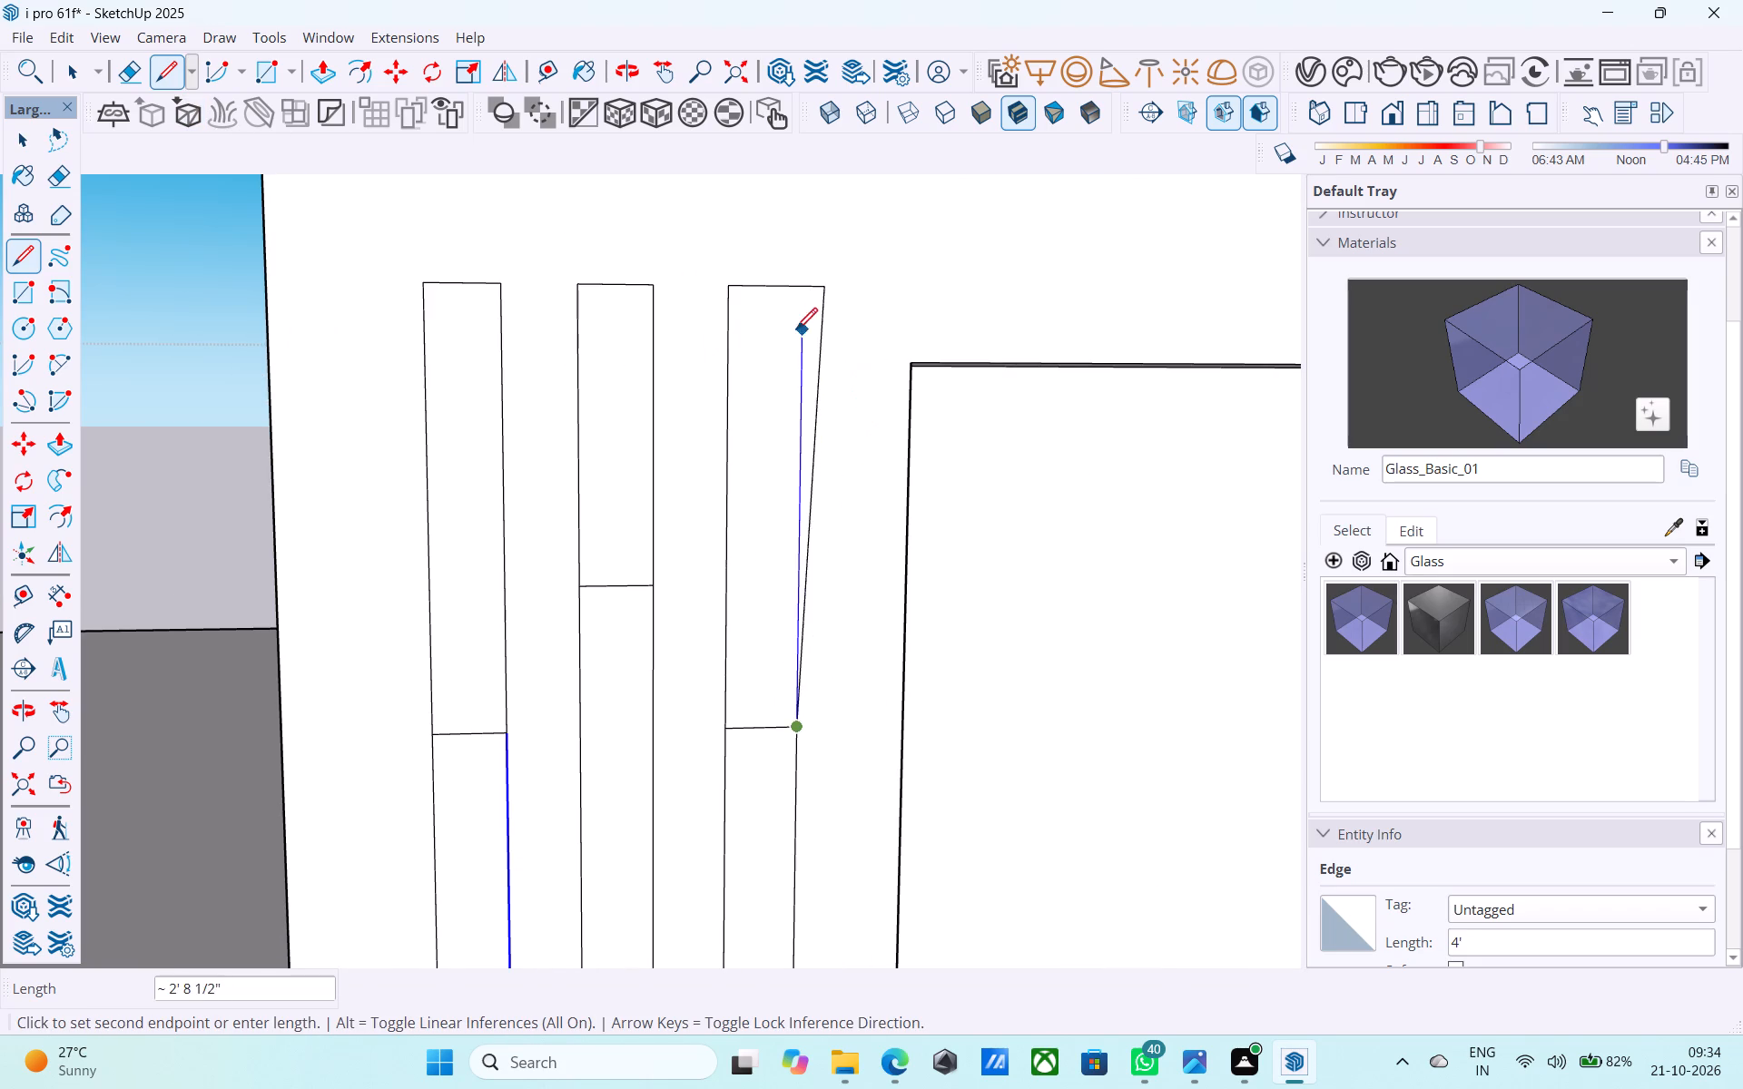
scroll(801, 298, "up", 7)
left_click(808, 279)
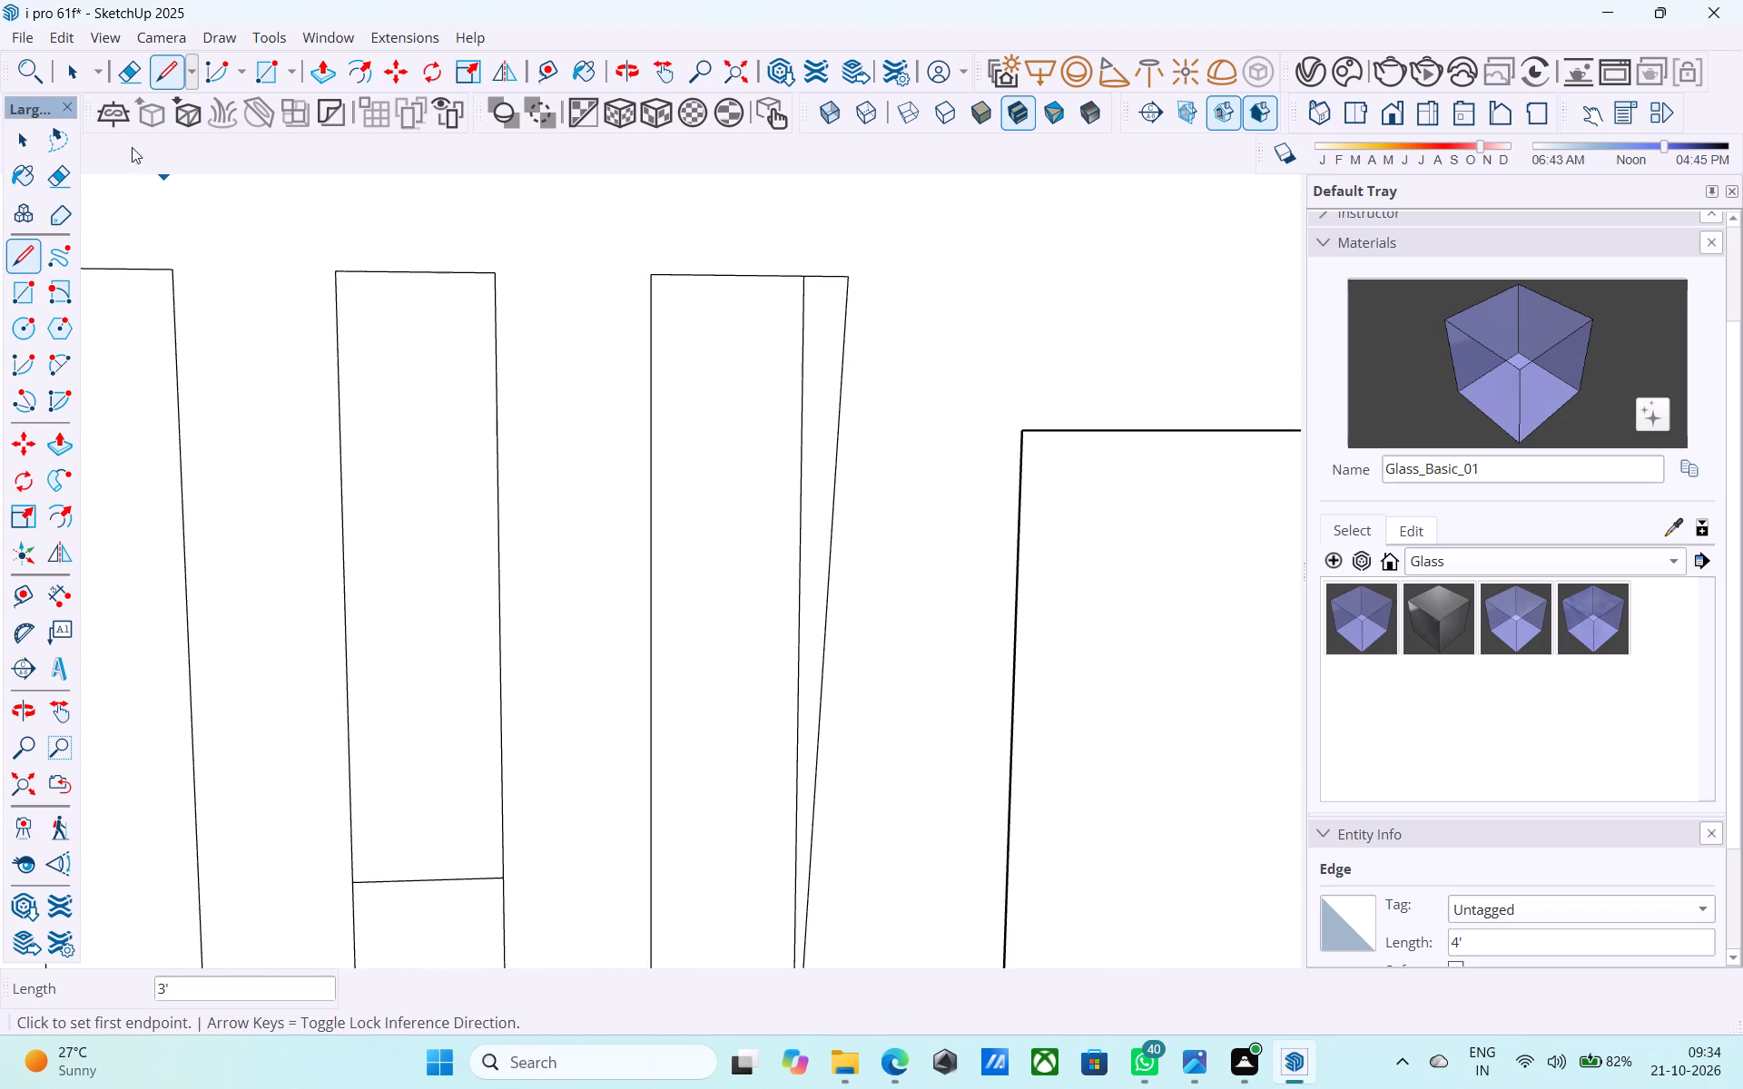
left_click(128, 78)
left_click_drag(828, 383, 848, 385)
left_click_drag(818, 289, 832, 273)
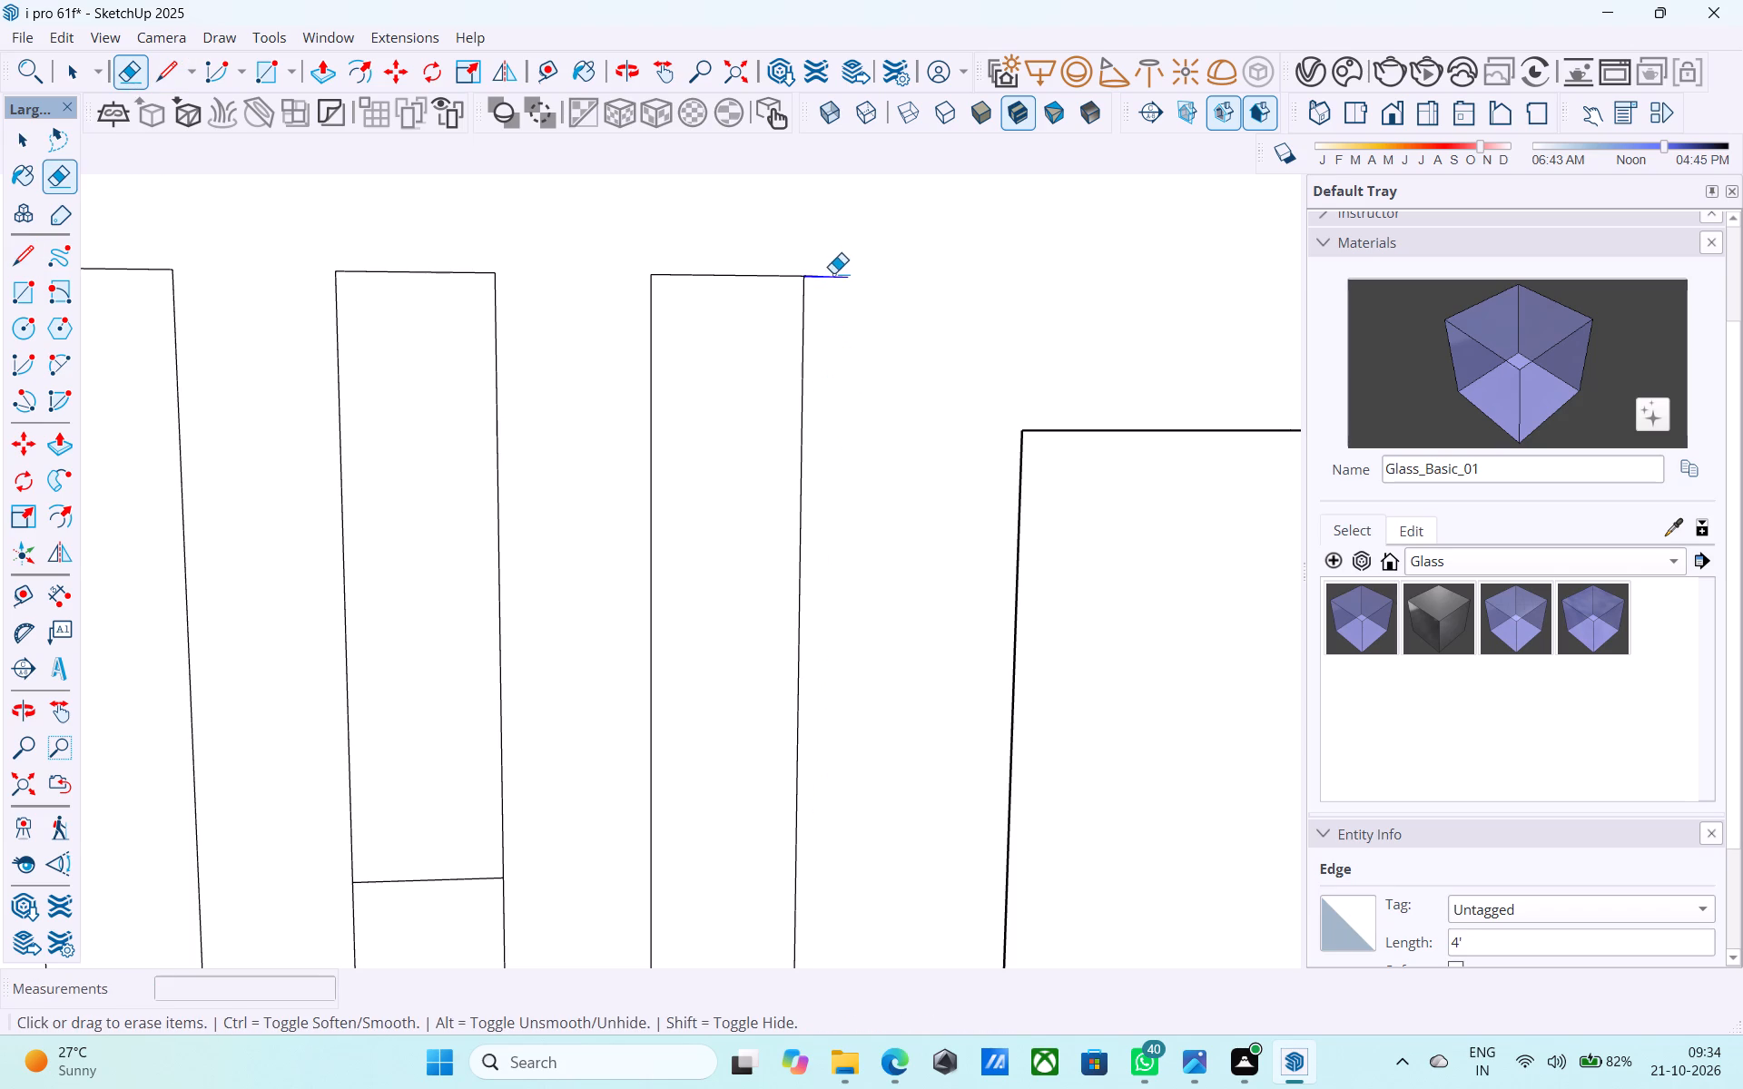
Erase the dividing lines at the former tops of the three strips.
scroll(487, 424, "down", 5)
left_click_drag(464, 713, 466, 741)
left_click_drag(291, 901, 287, 919)
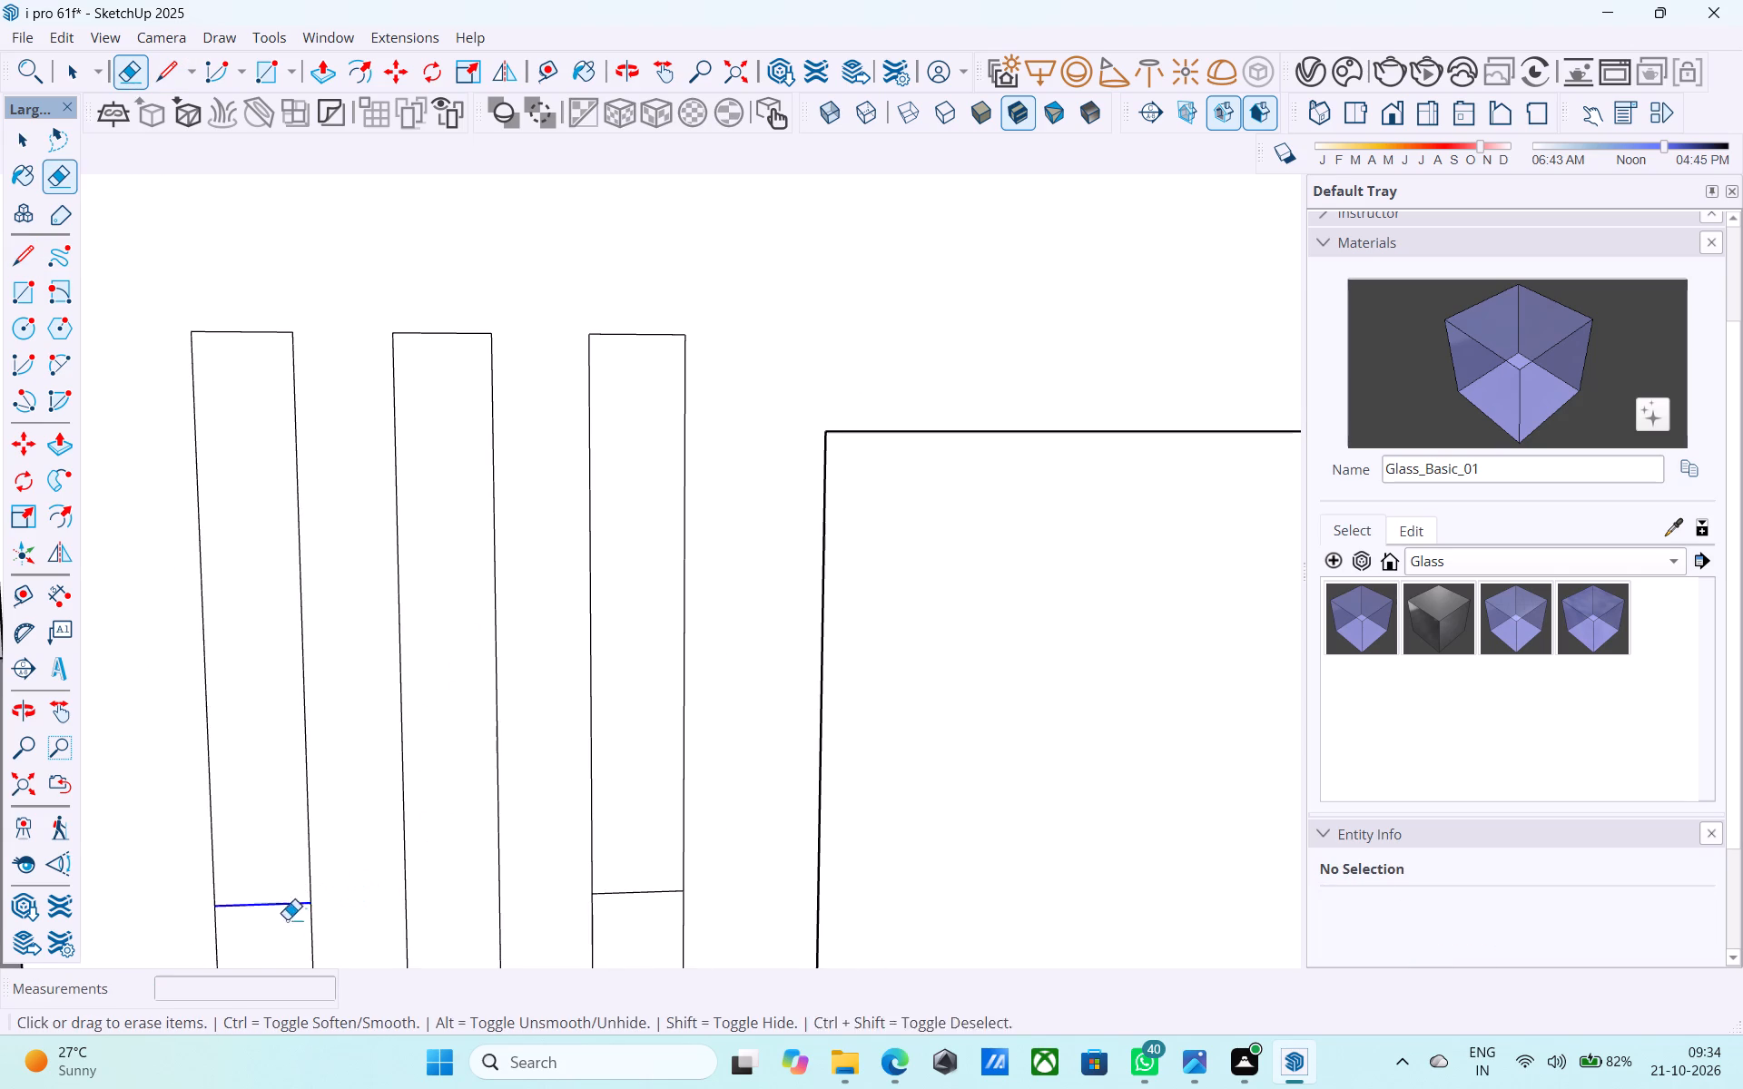
left_click_drag(287, 919, 282, 930)
left_click_drag(644, 886, 664, 909)
Examine the lengthened strips on the taller tower and their junction with the C-shaped band from several angles.
scroll(489, 595, "down", 7)
scroll(431, 537, "down", 10)
middle_click_drag(452, 606, 398, 601)
scroll(405, 597, "down", 5)
middle_click_drag(405, 597, 566, 462)
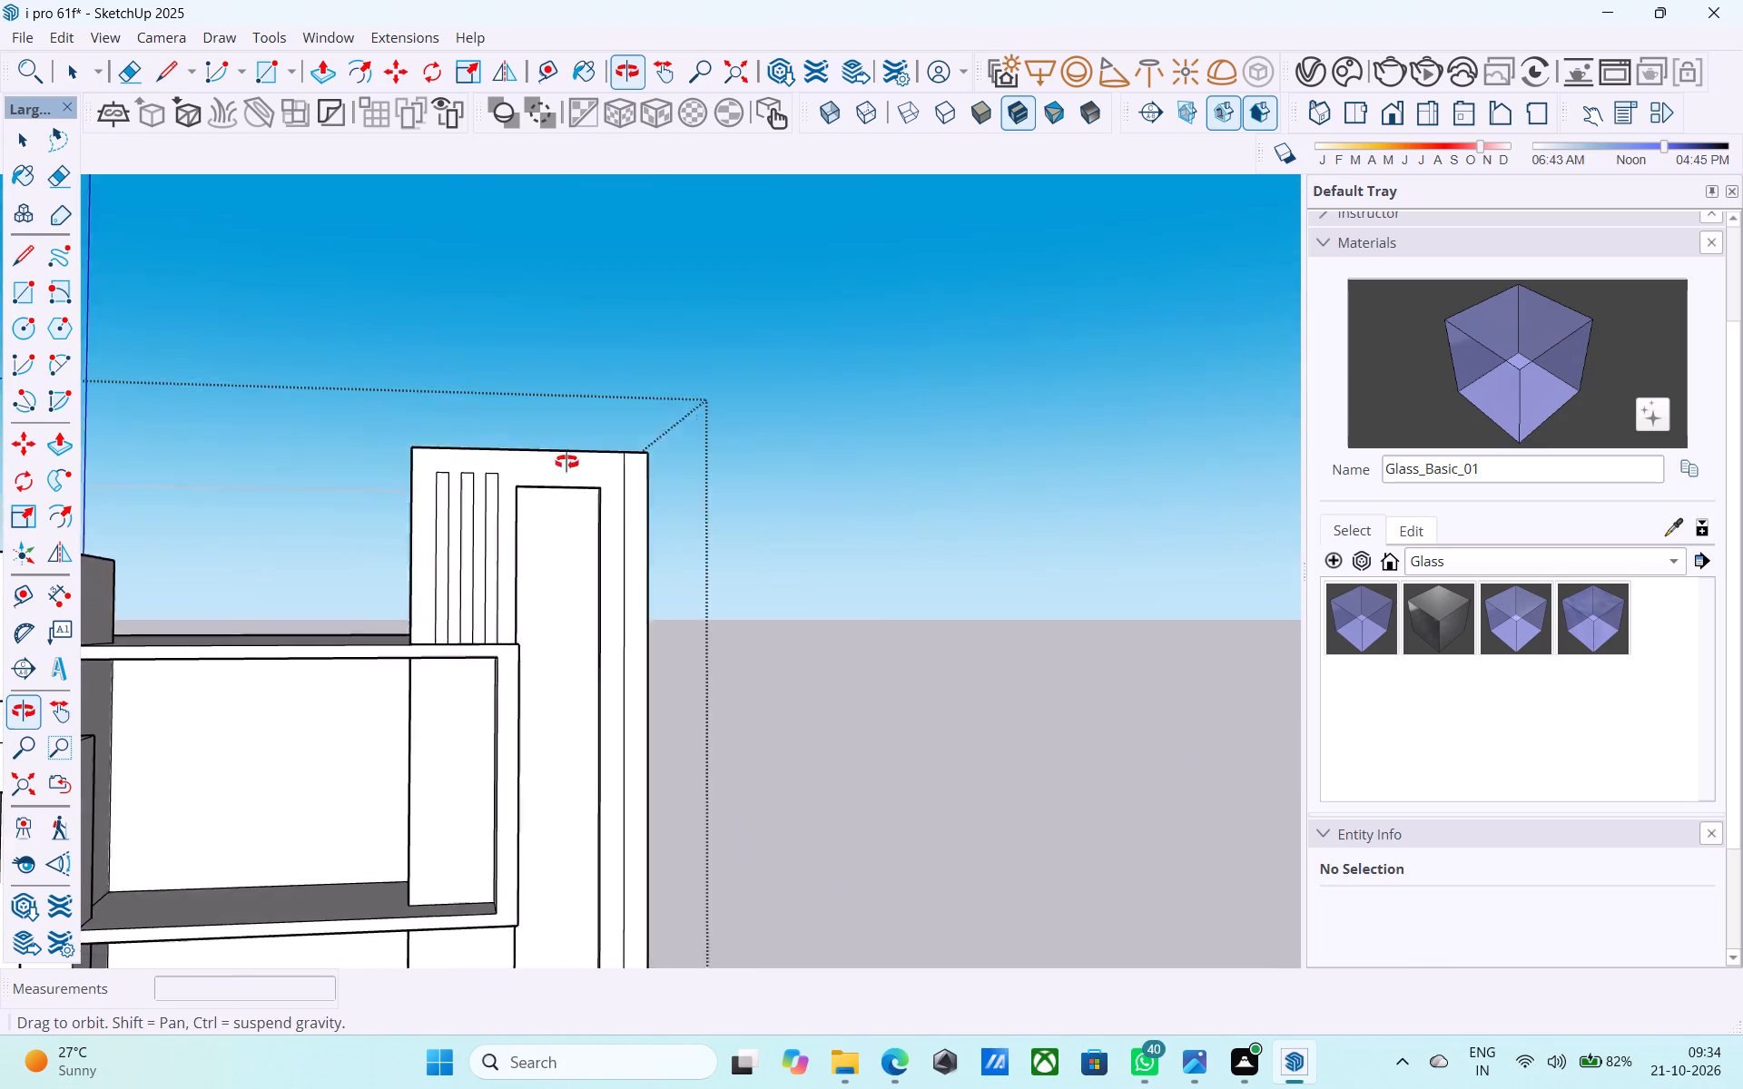
middle_click_drag(566, 462, 617, 541)
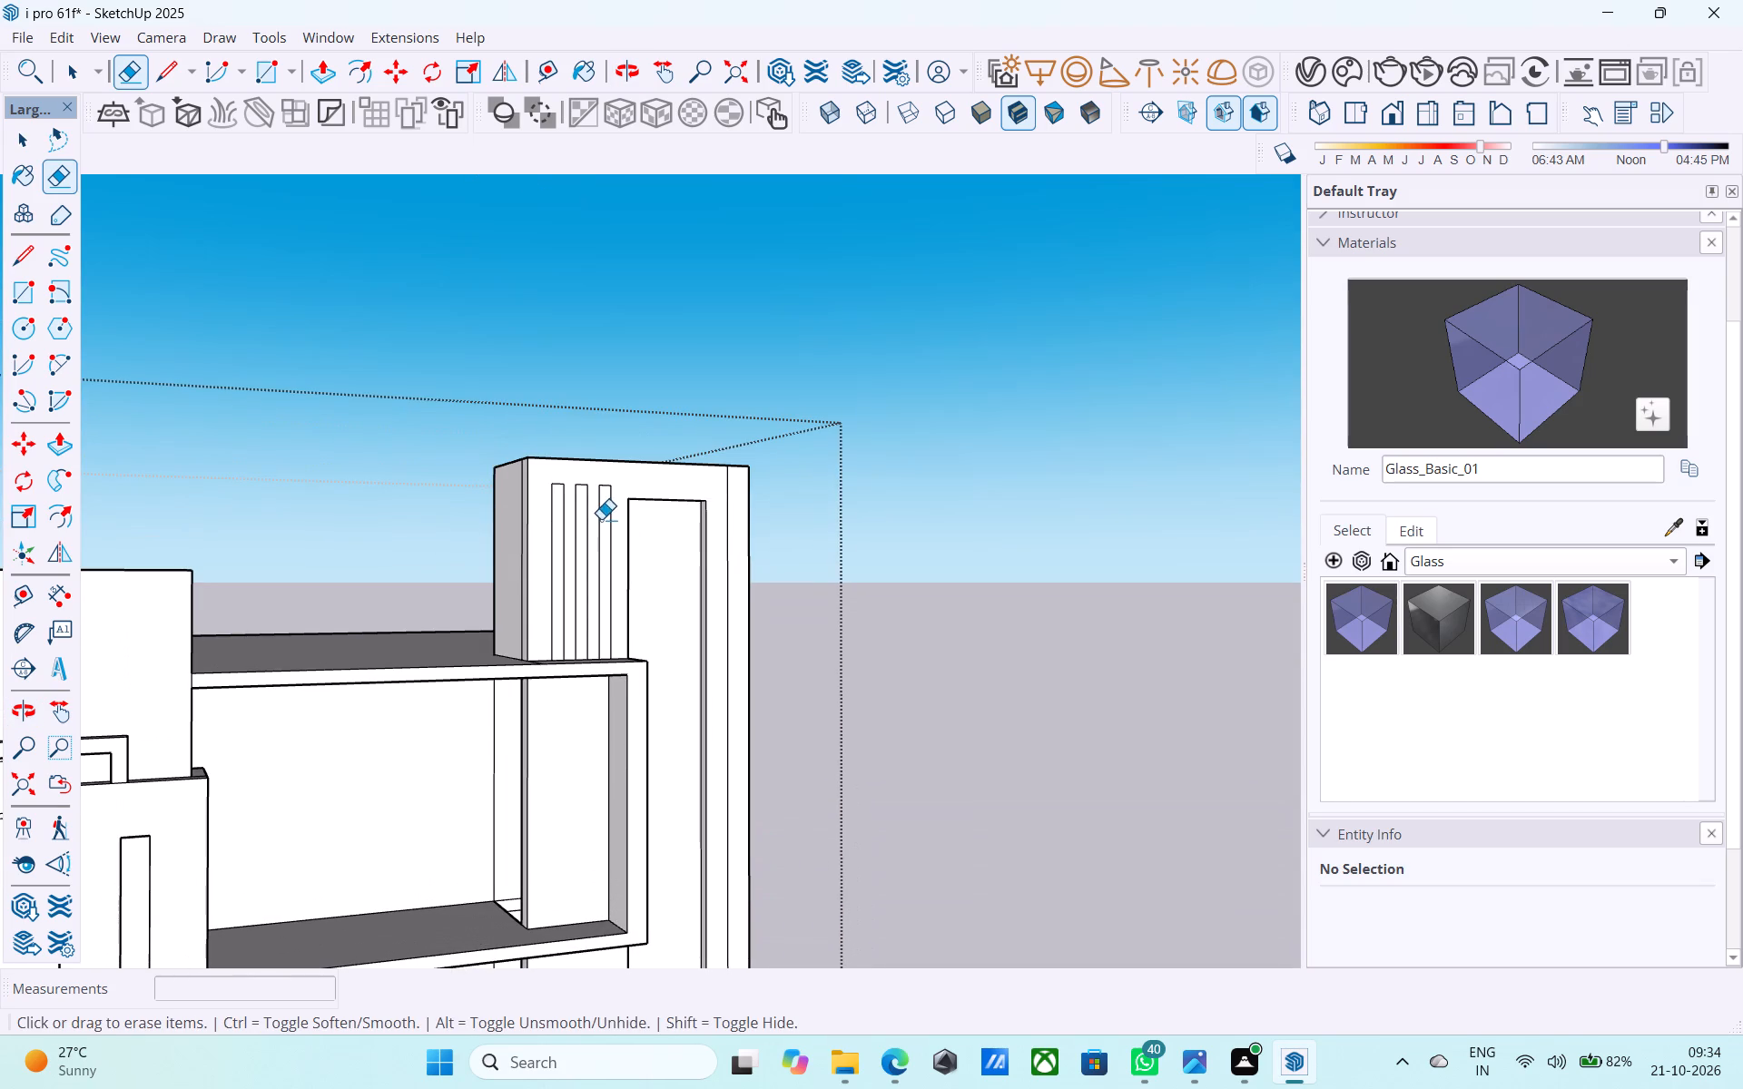
scroll(600, 519, "down", 1)
middle_click_drag(586, 519, 500, 519)
scroll(507, 519, "up", 2)
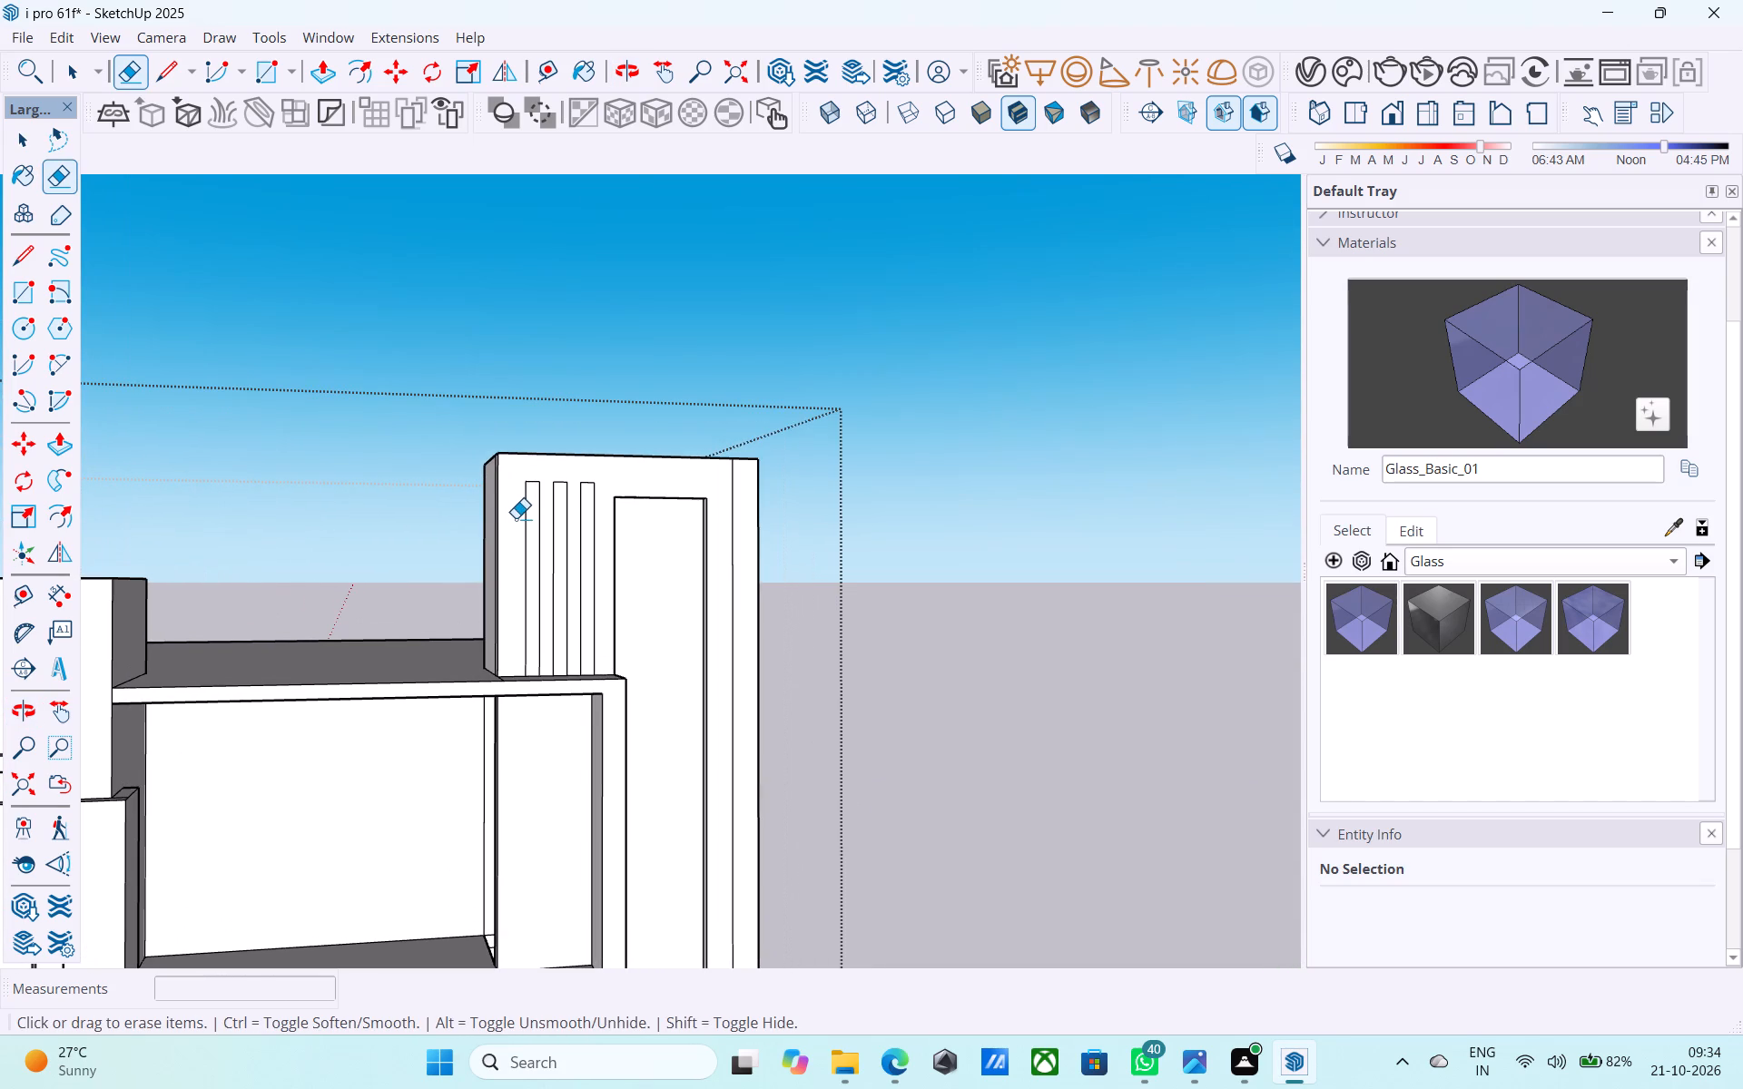
scroll(516, 518, "up", 4)
scroll(516, 518, "down", 5)
middle_click_drag(523, 529, 558, 662)
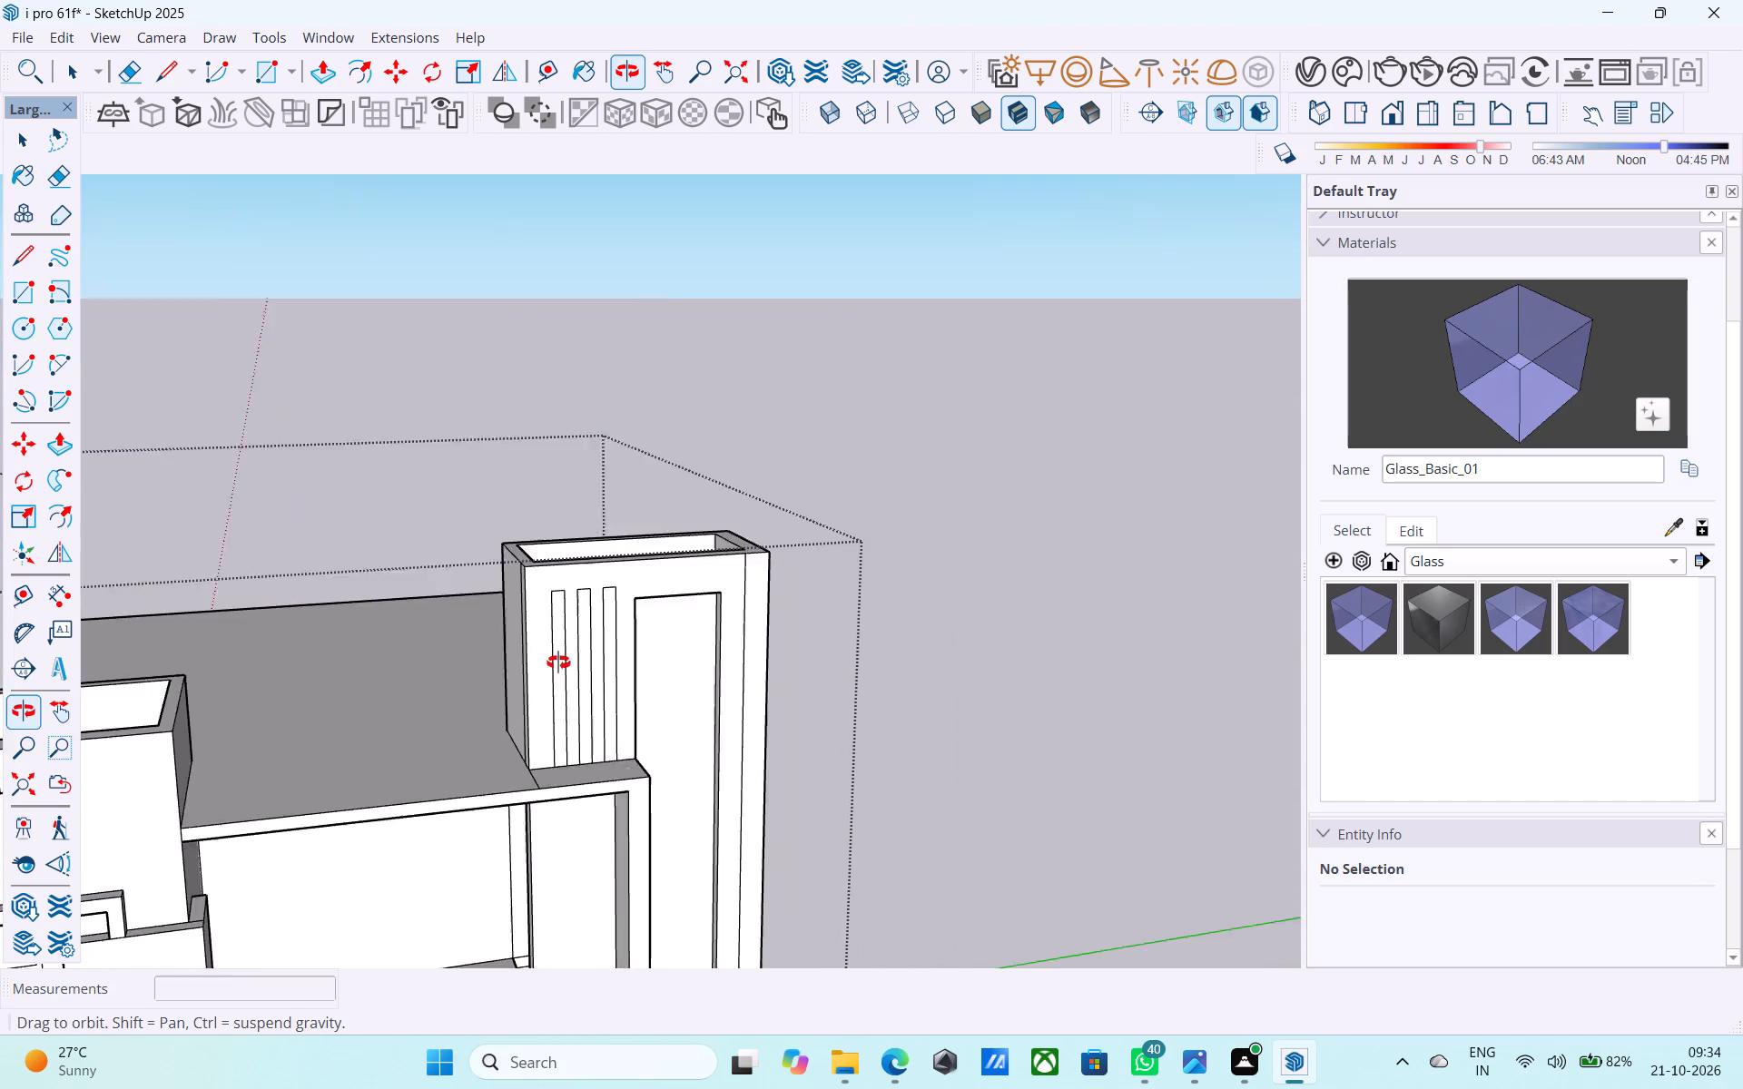
middle_click_drag(558, 662, 627, 594)
scroll(586, 473, "down", 4)
middle_click_drag(624, 651, 634, 816)
Erase the stray line across the top of the C-shaped band at the taller tower's front corner.
scroll(633, 815, "up", 5)
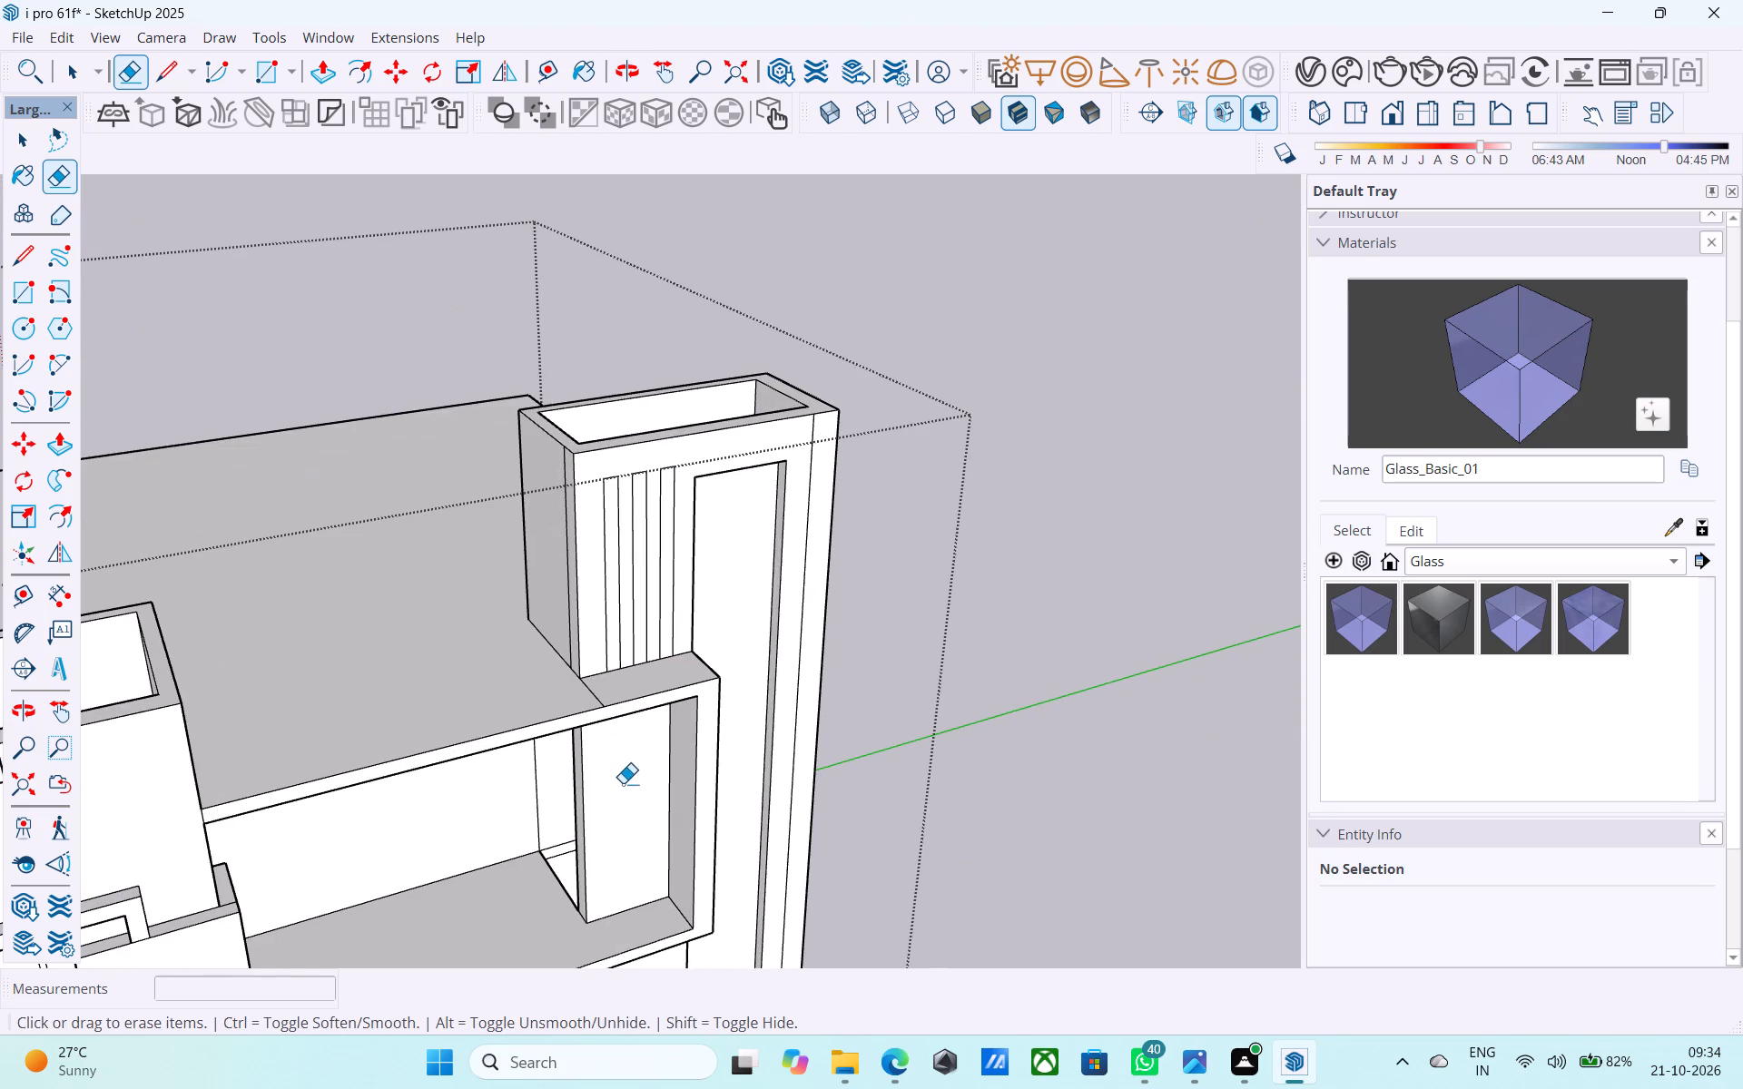
scroll(597, 741, "up", 5)
key("e")
left_click_drag(596, 655, 586, 657)
key("space")
Push/Pull the left strip on the taller tower 4" outward from the wall.
scroll(723, 655, "down", 2)
middle_click_drag(724, 659, 690, 631)
scroll(842, 631, "down", 2)
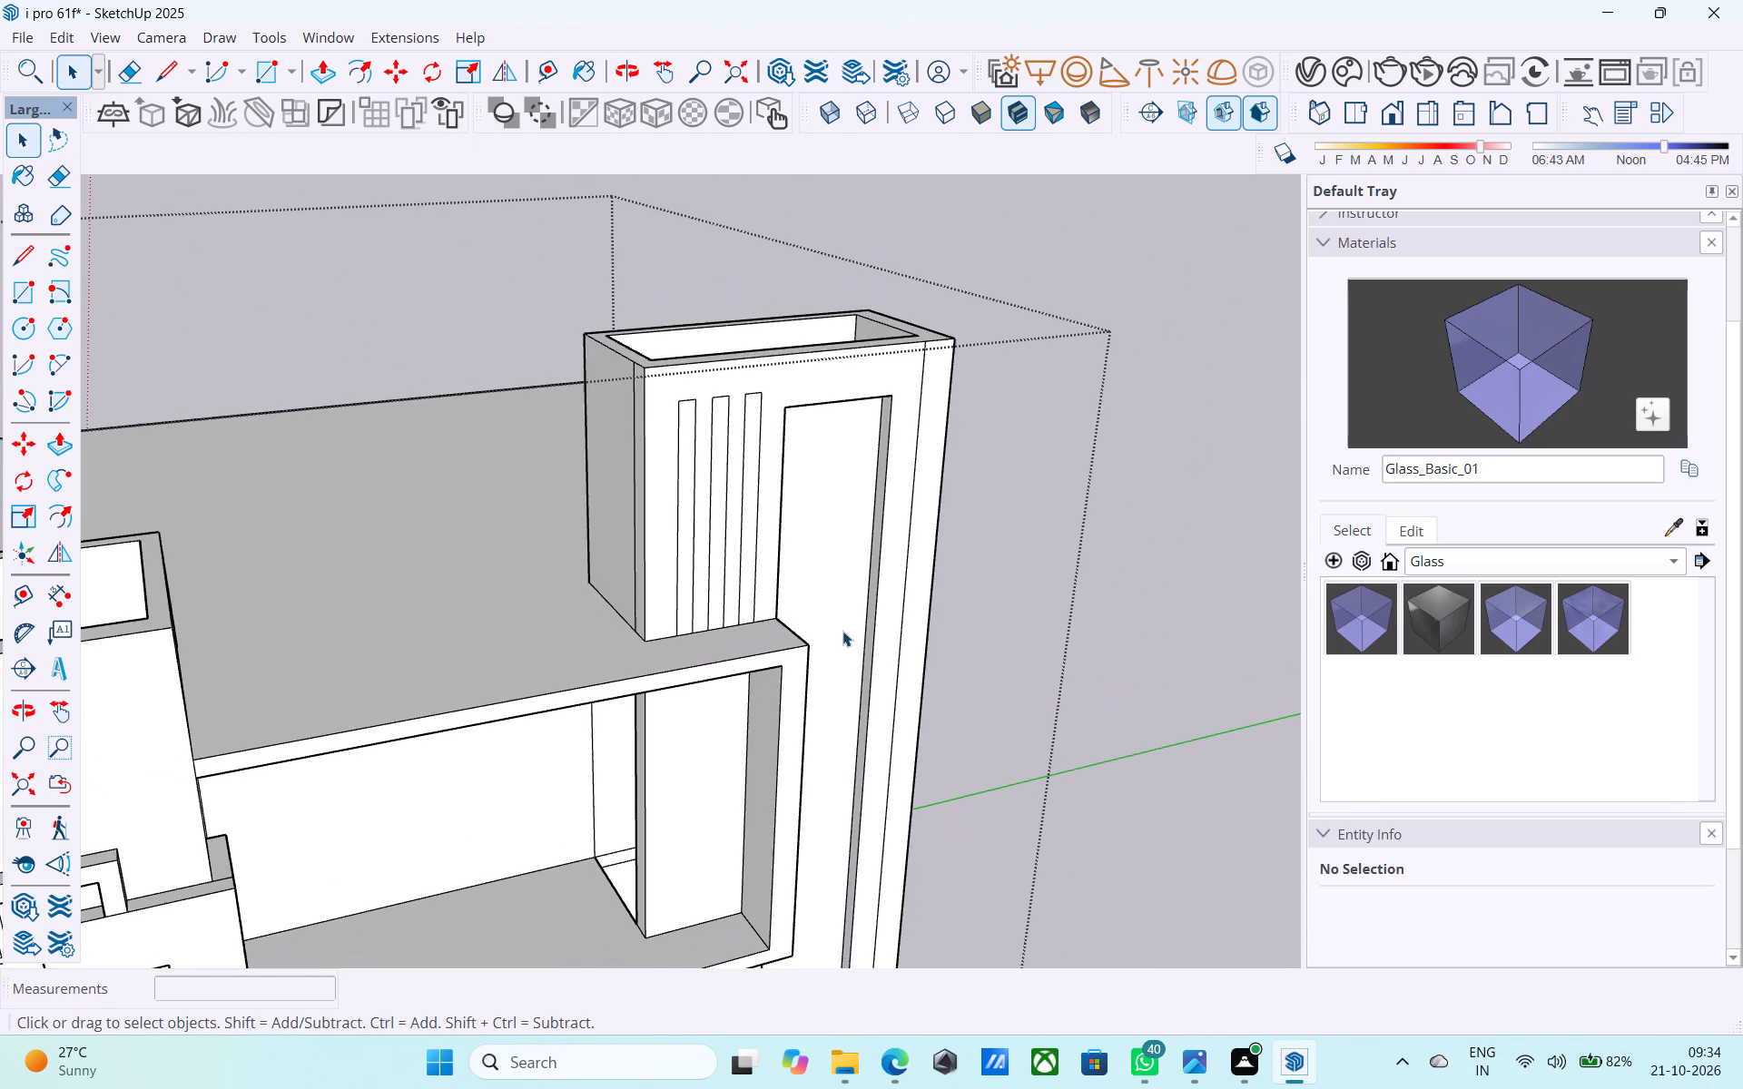
middle_click_drag(734, 709, 739, 682)
middle_click_drag(815, 680, 803, 780)
scroll(821, 680, "down", 6)
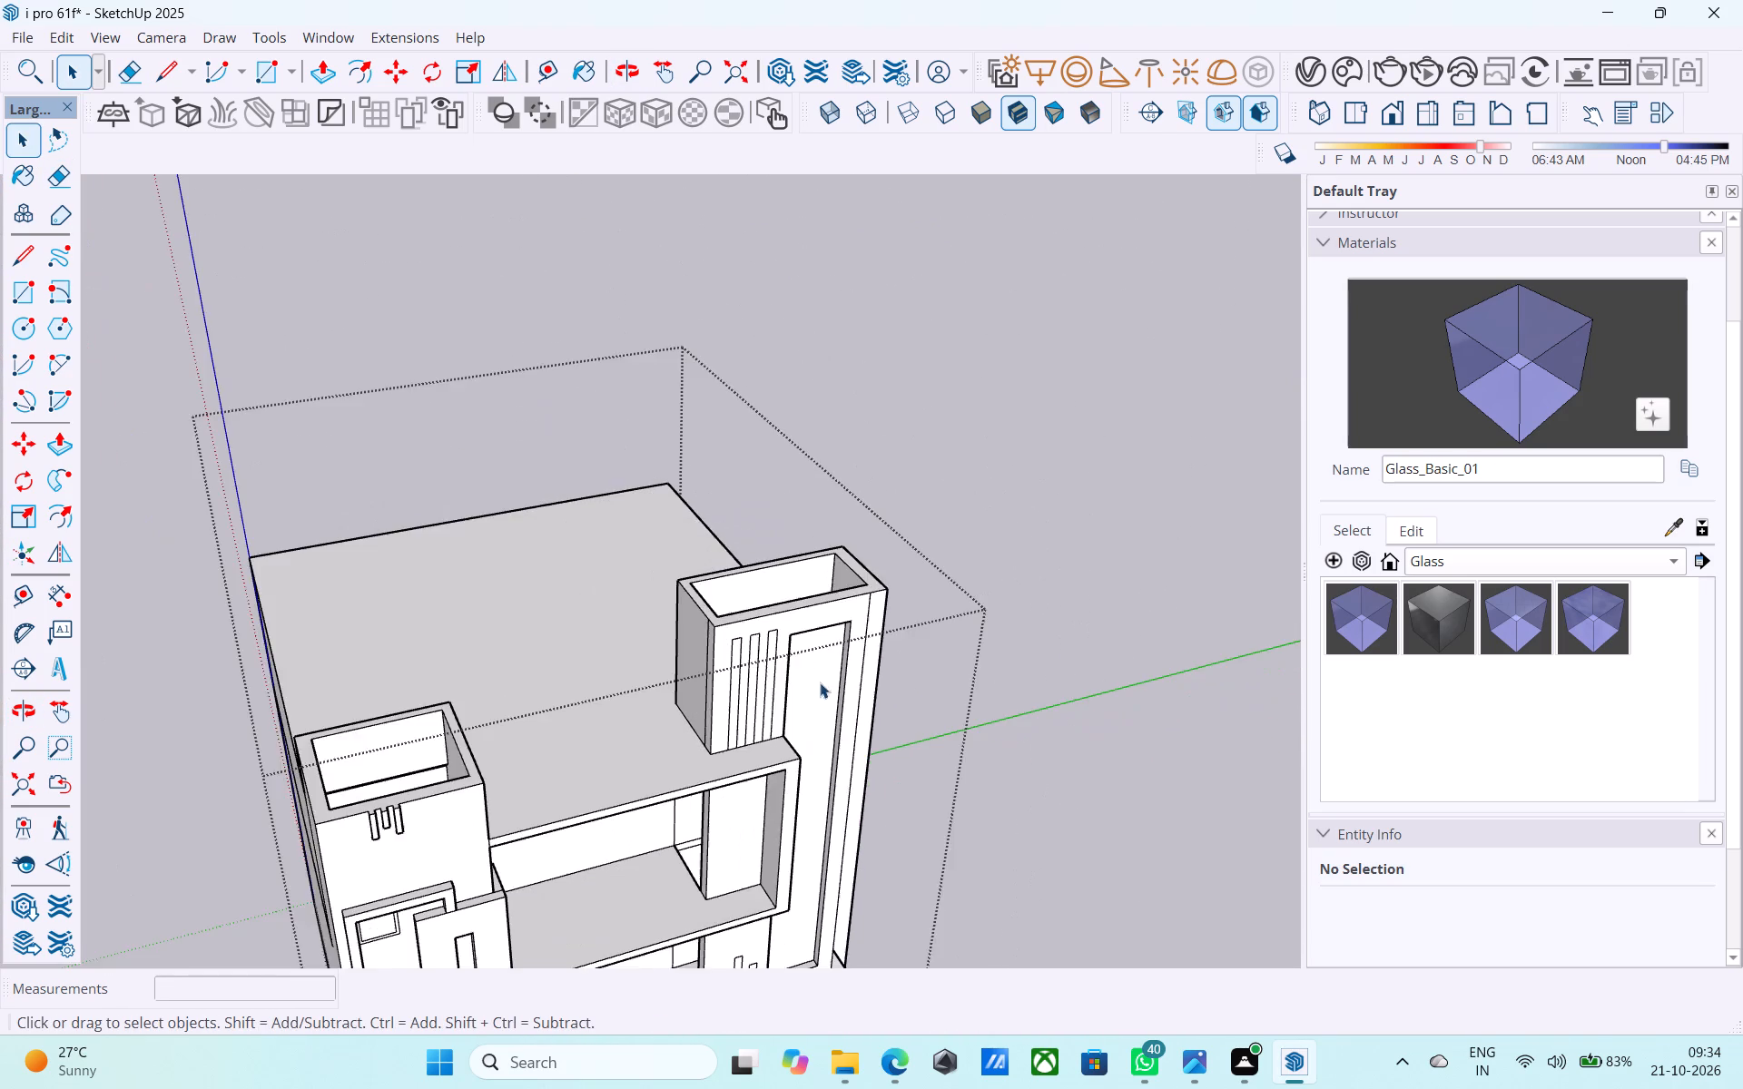
scroll(782, 755, "up", 6)
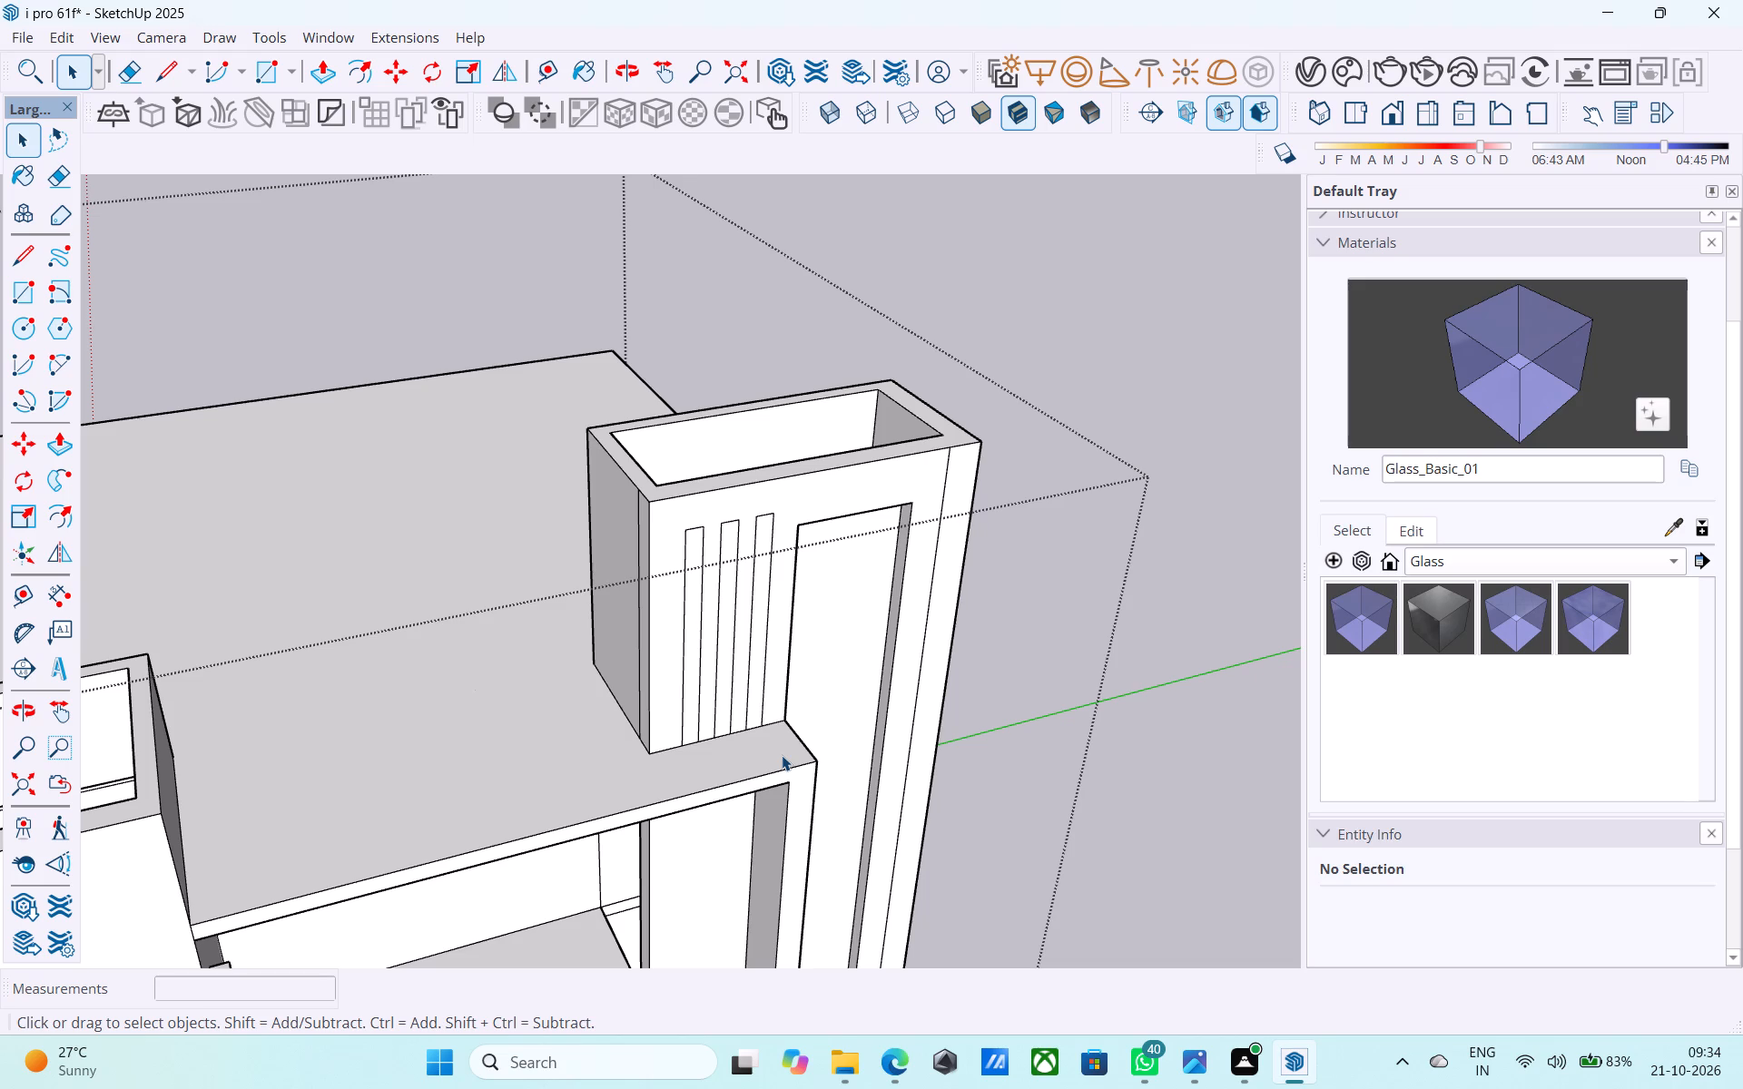
scroll(678, 729, "up", 4)
left_click(691, 726)
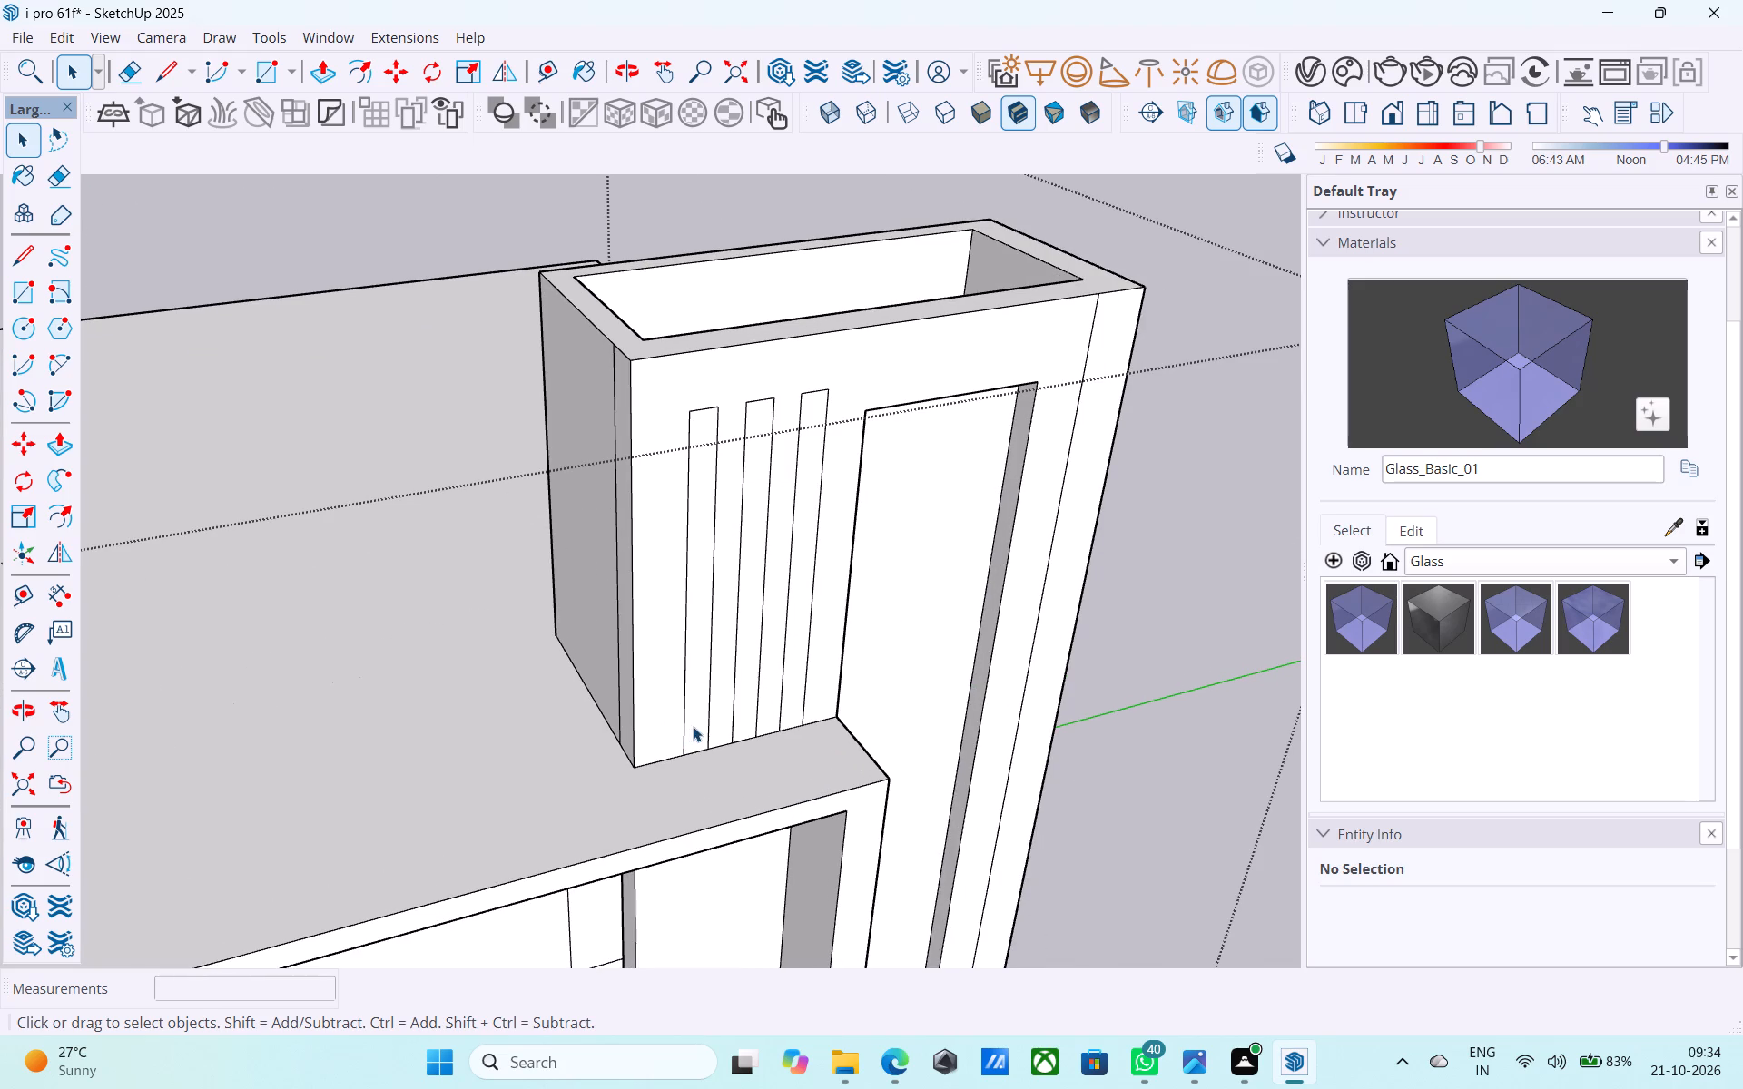
key("p")
left_click(692, 726)
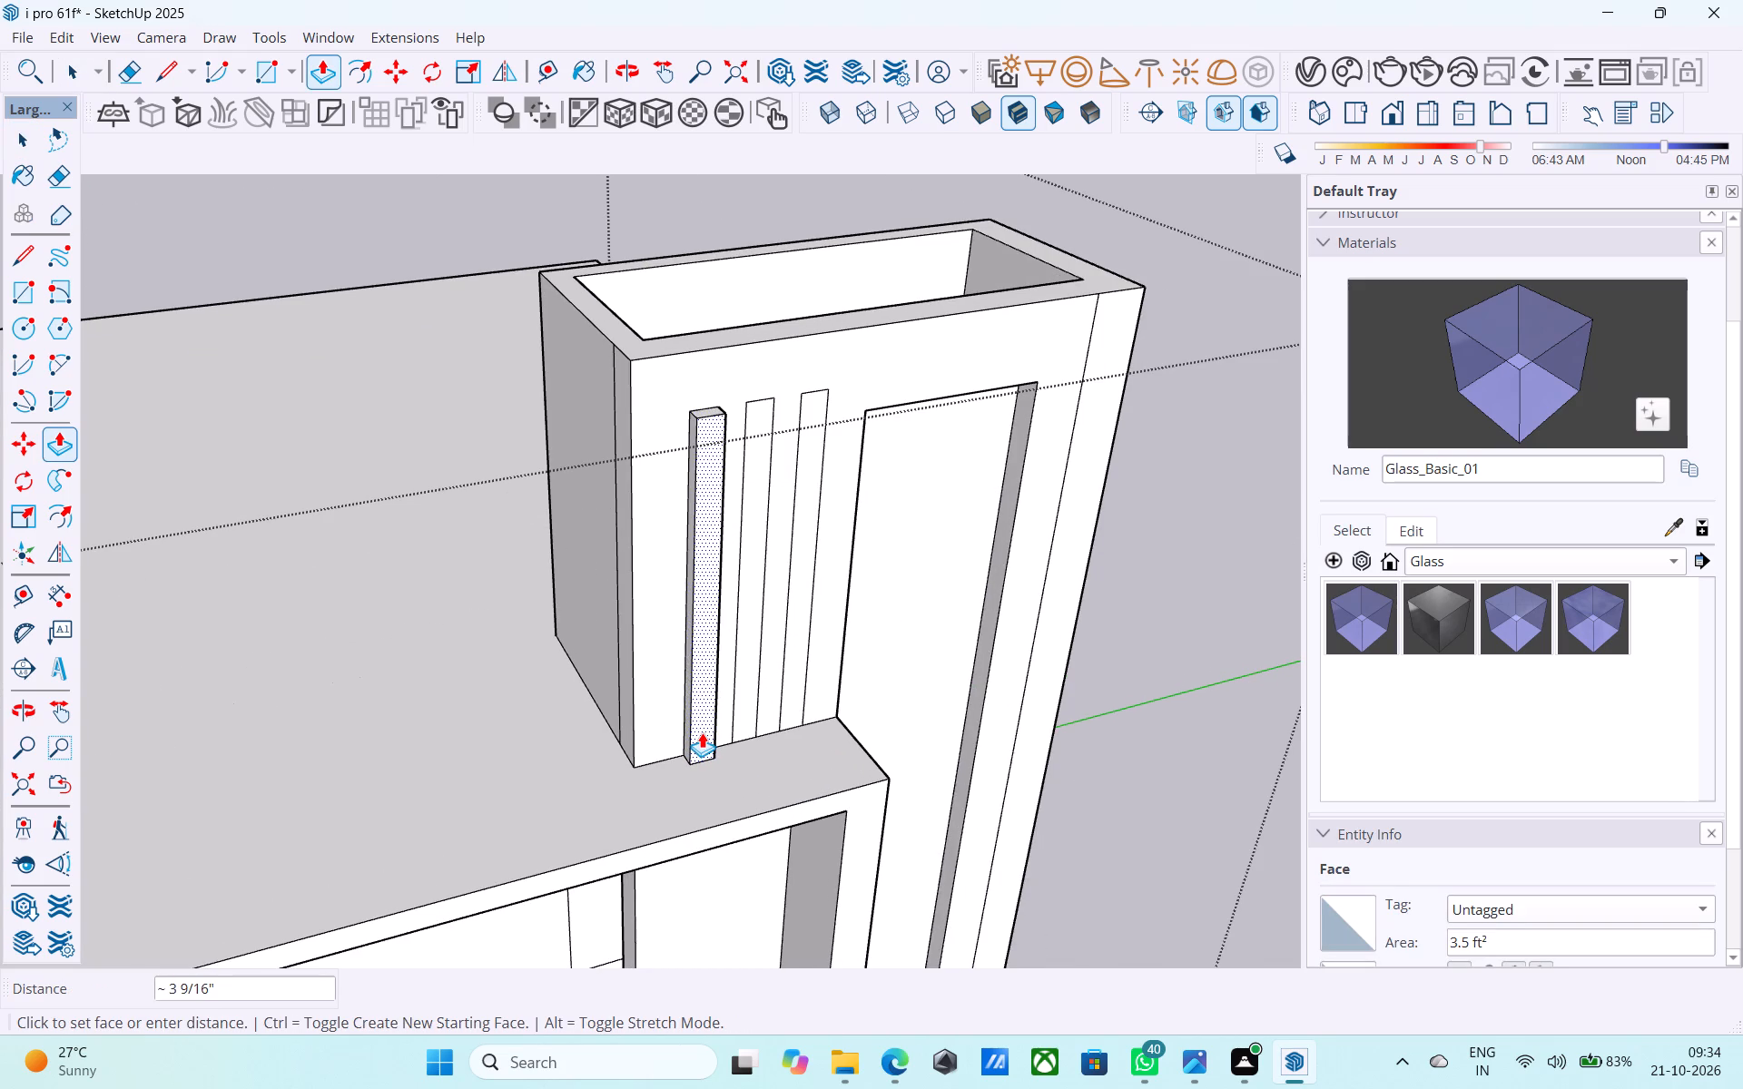
type("3\"")
key("Return")
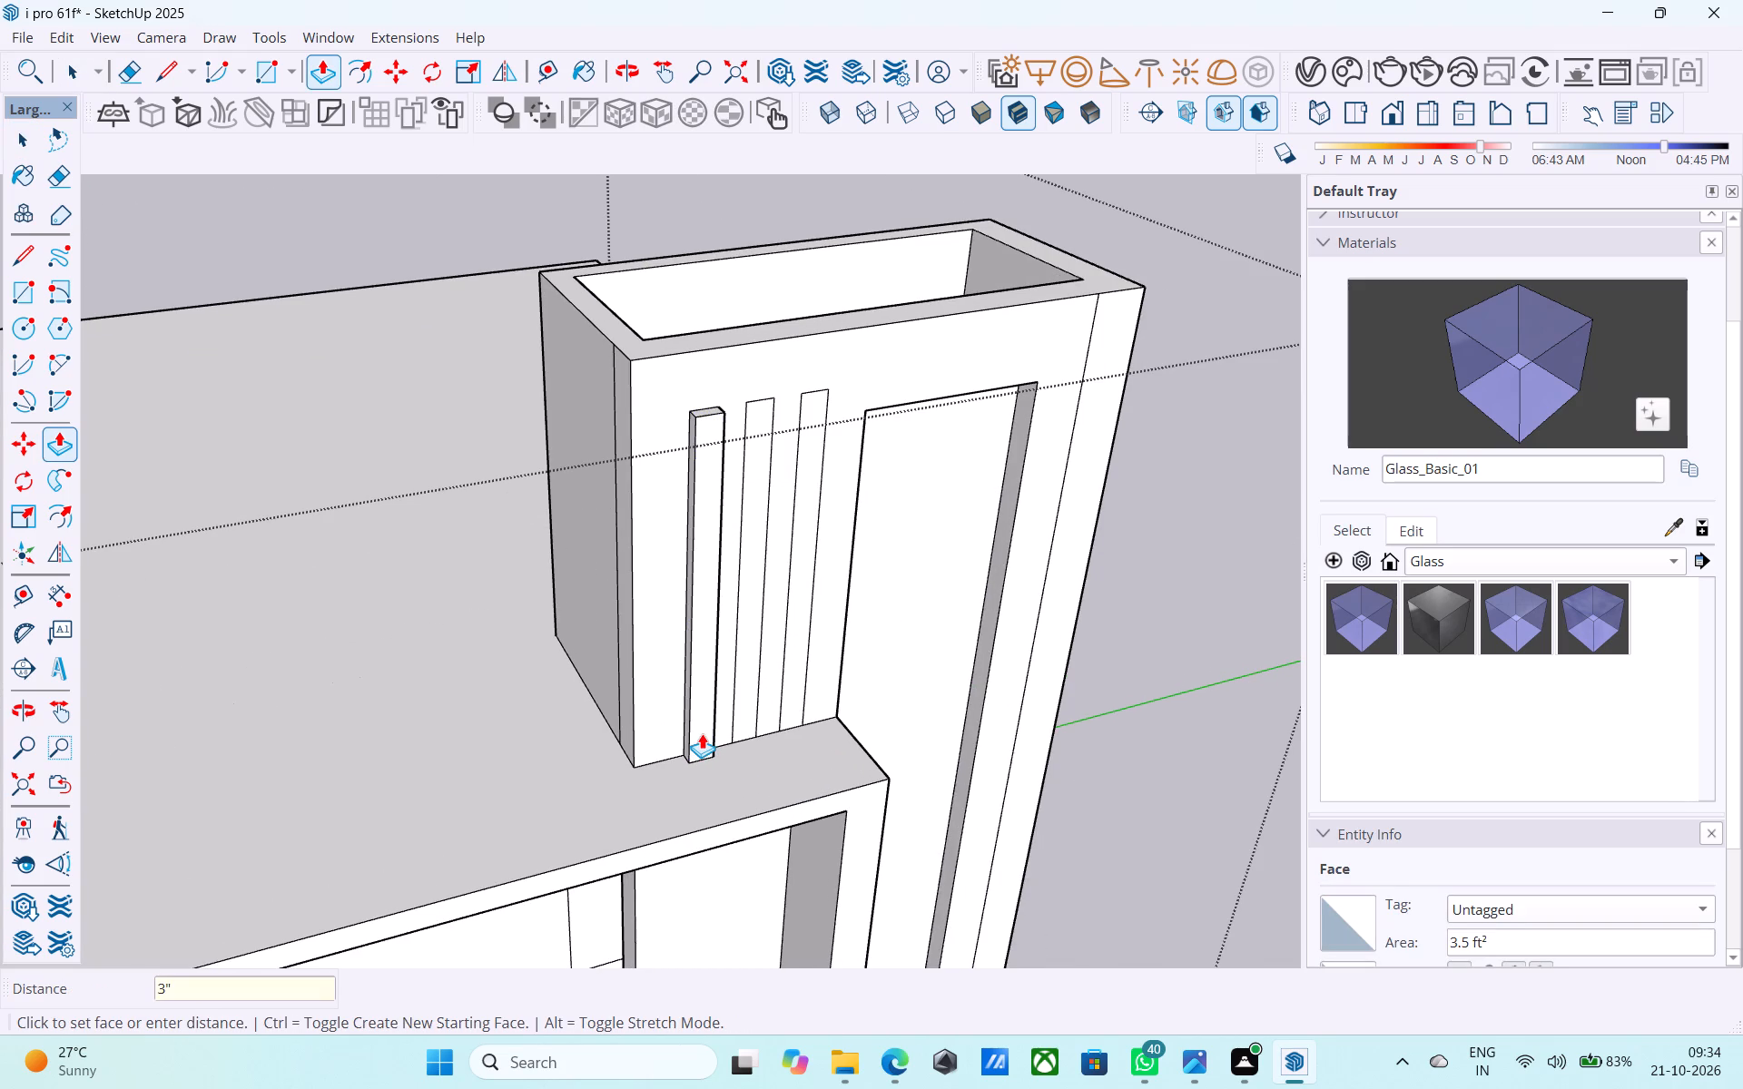
type("4\"")
key("Return")
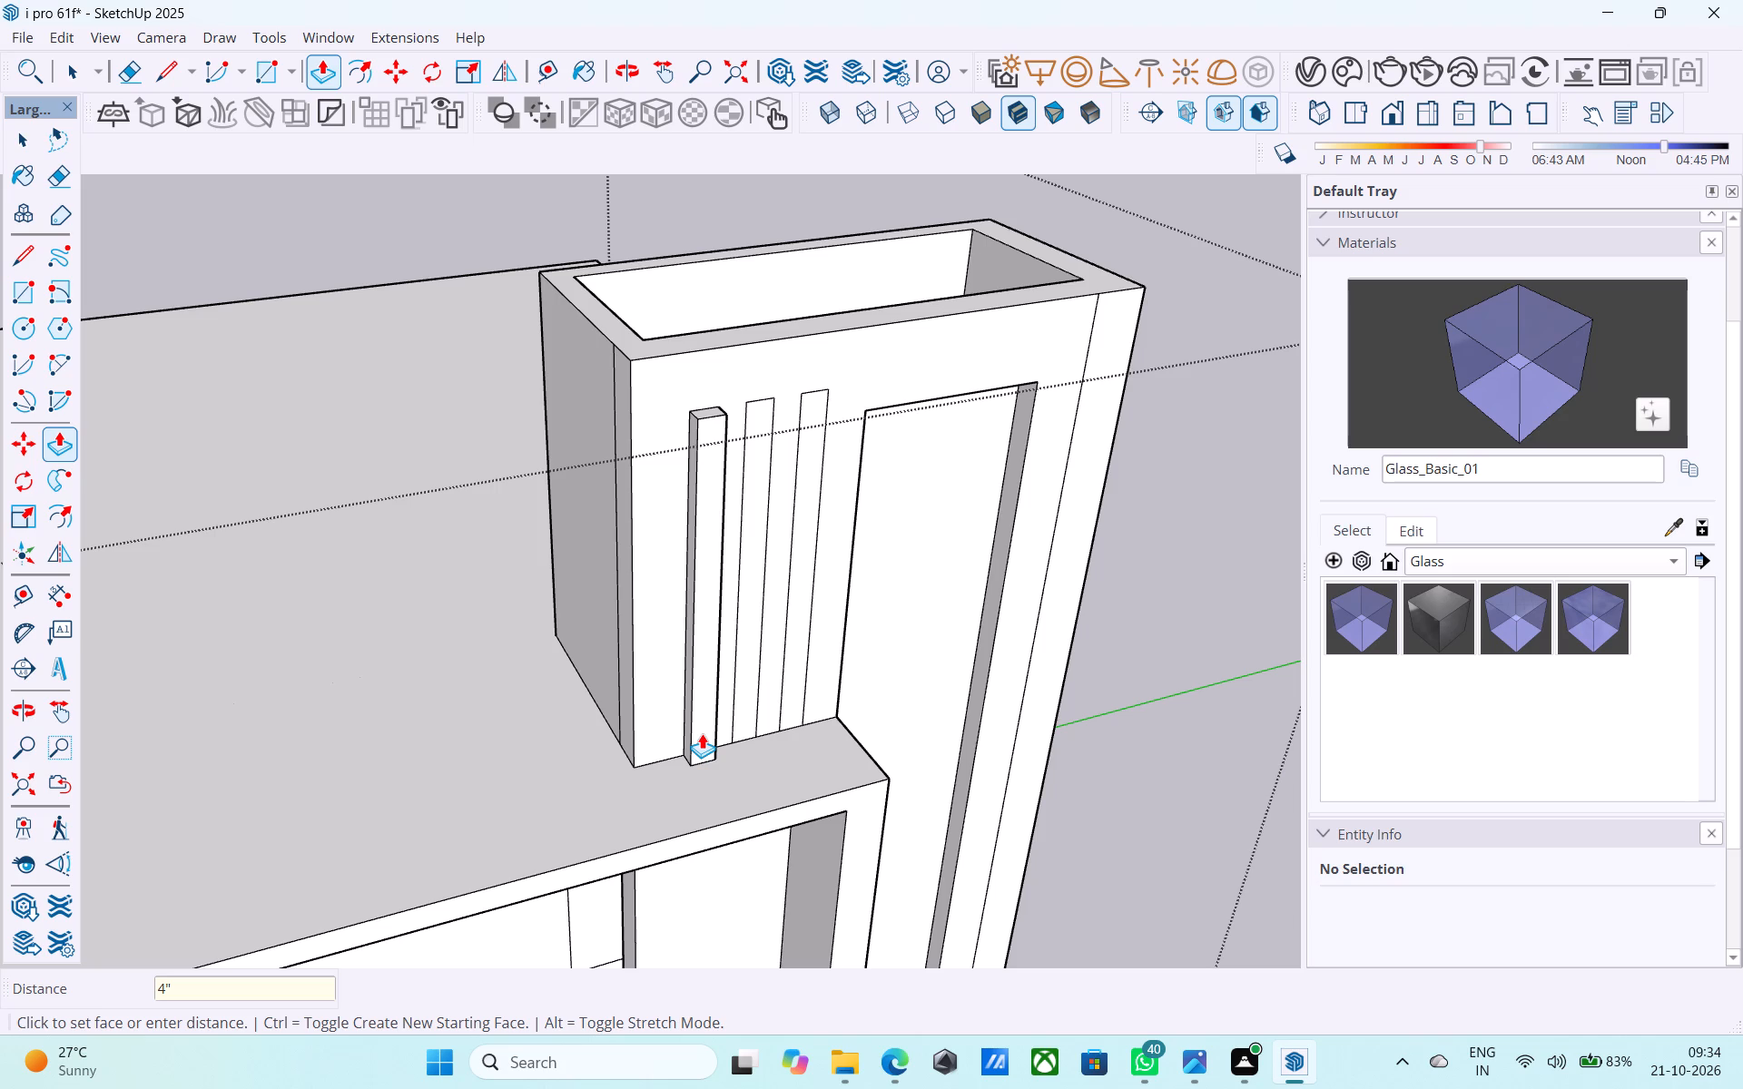
Push/Pull the middle and right strips on the taller tower 4" outward, matching the left strip.
middle_click_drag(748, 625, 556, 637)
scroll(702, 583, "up", 3)
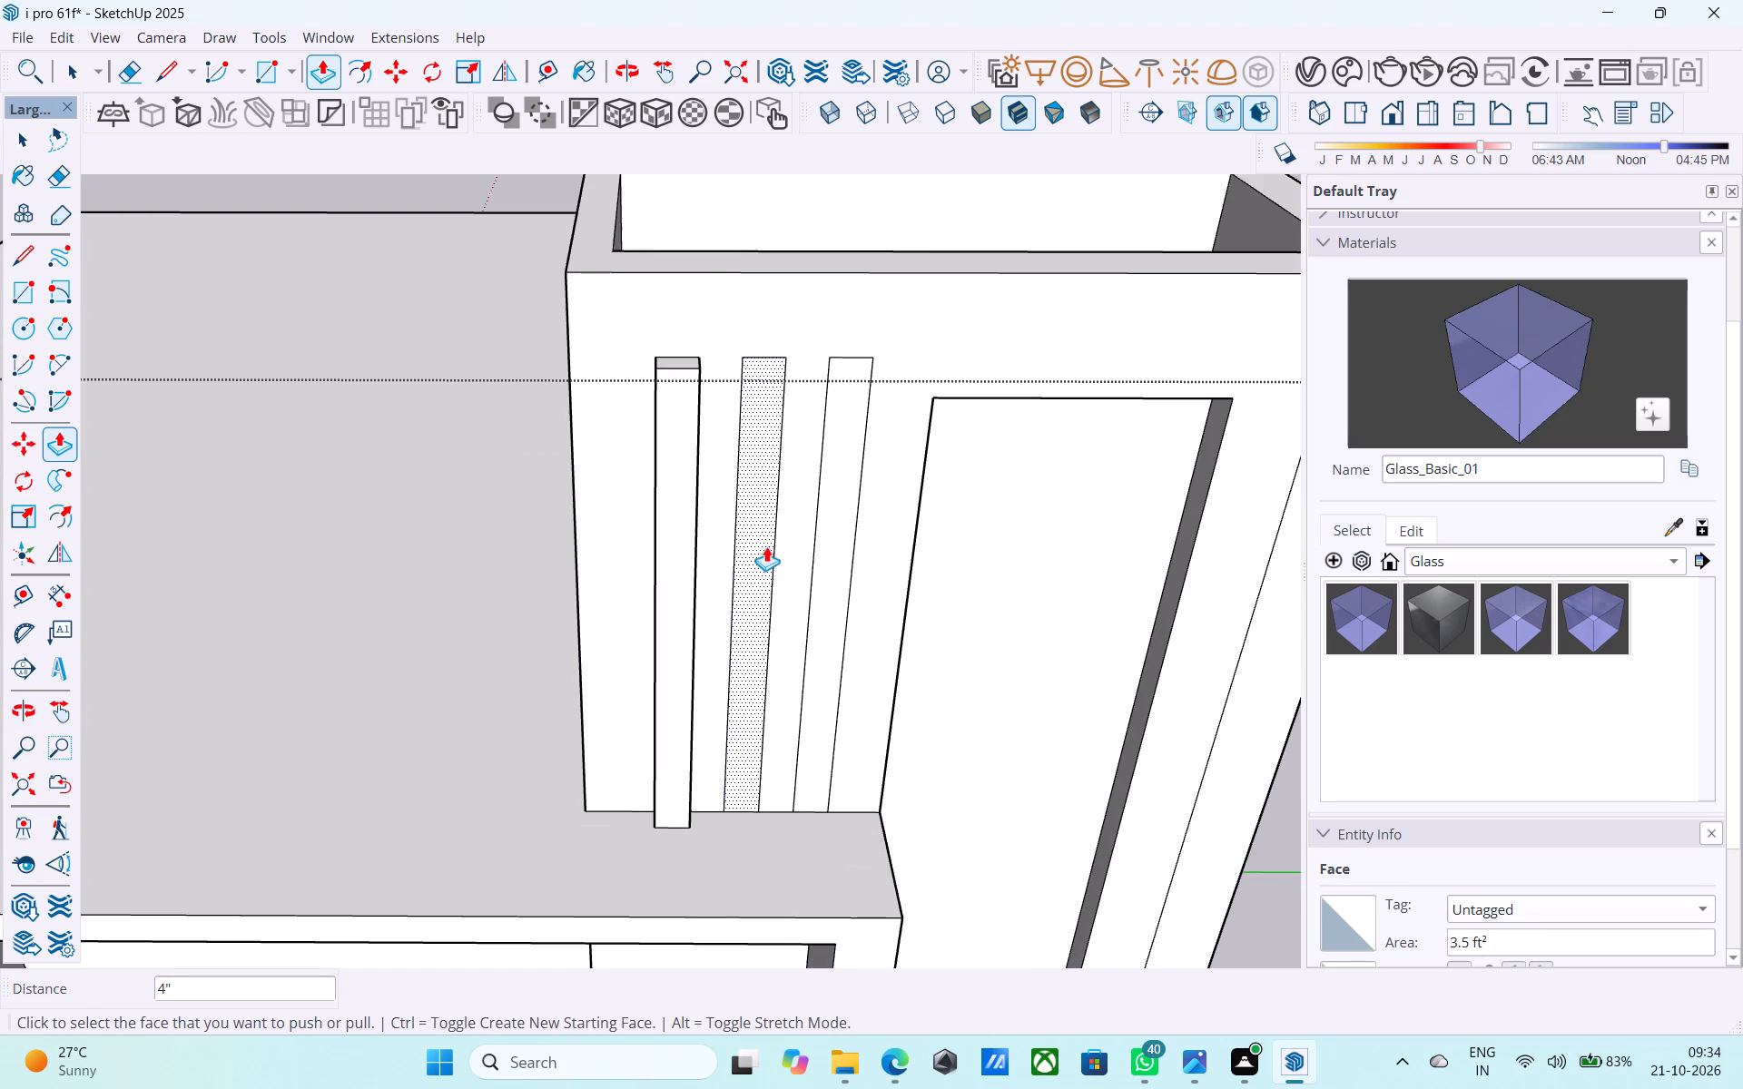
double_click(754, 552)
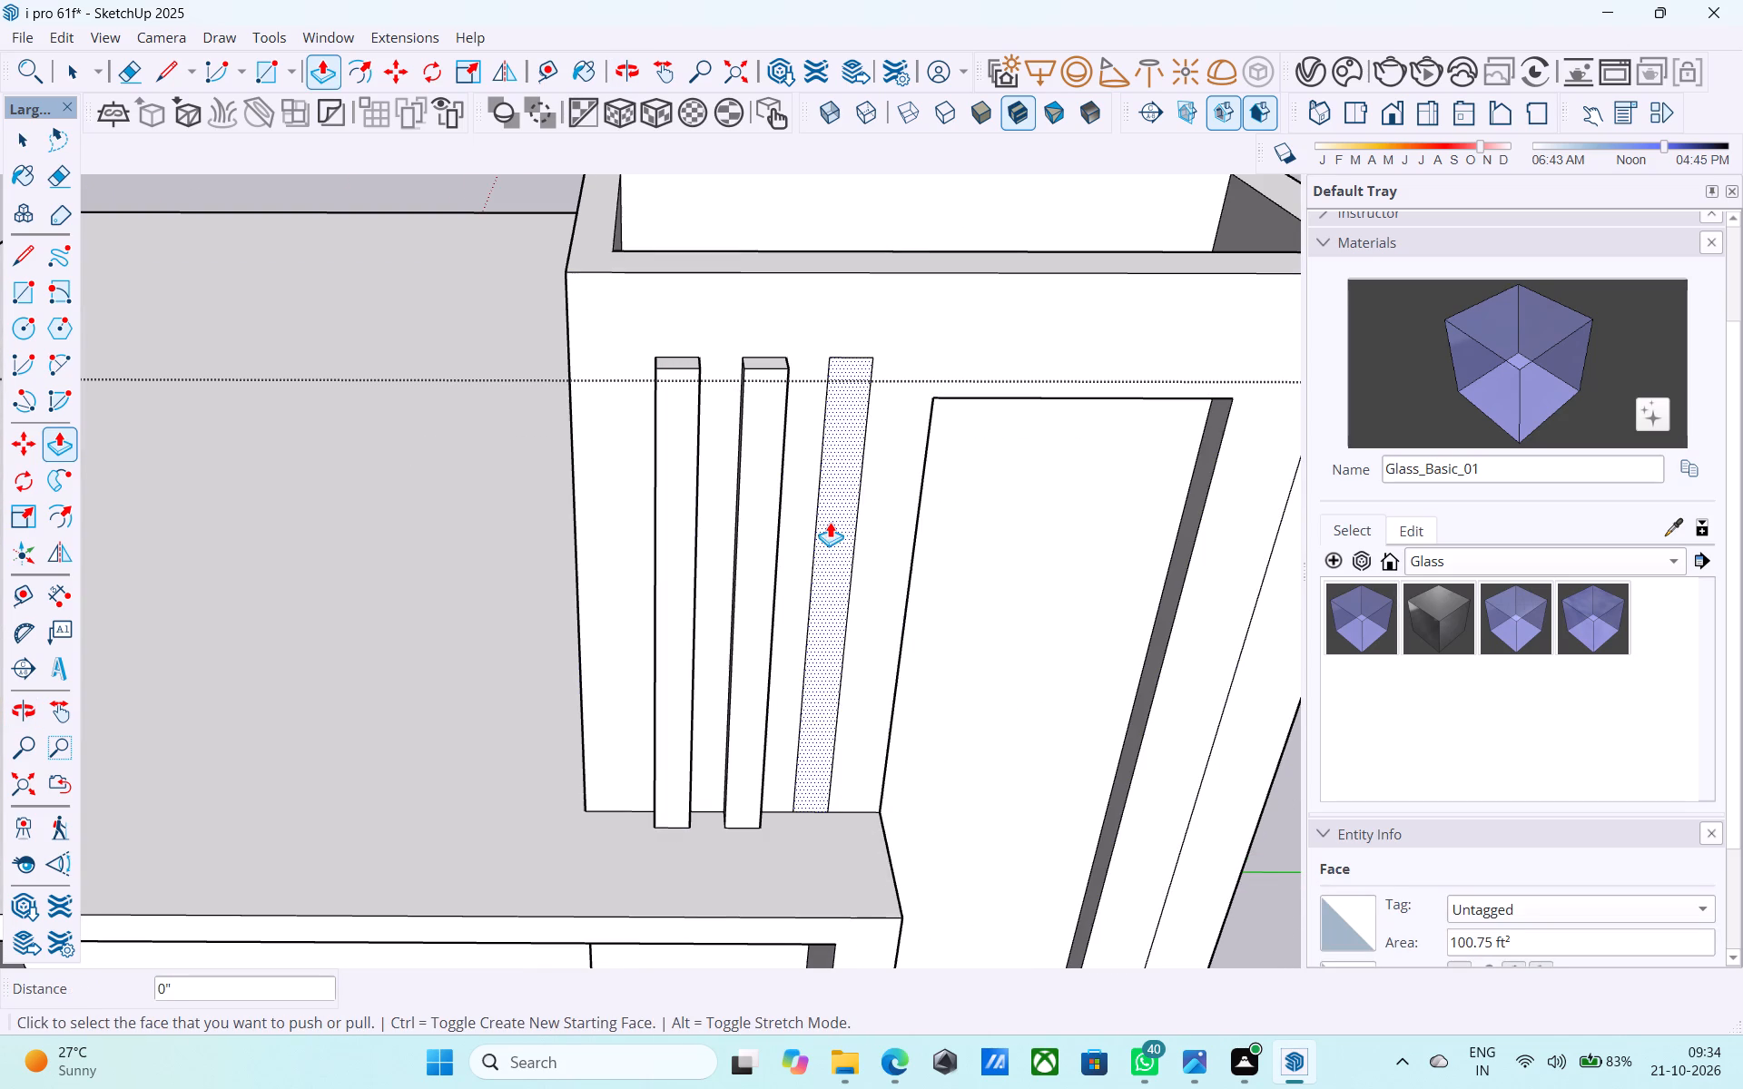
left_click(832, 520)
left_click(832, 520)
Push/Pull the three short strips below the C-shaped band outward by the same 4" as the upper strips.
scroll(789, 500, "down", 5)
scroll(717, 533, "down", 11)
scroll(698, 868, "up", 5)
scroll(699, 741, "up", 11)
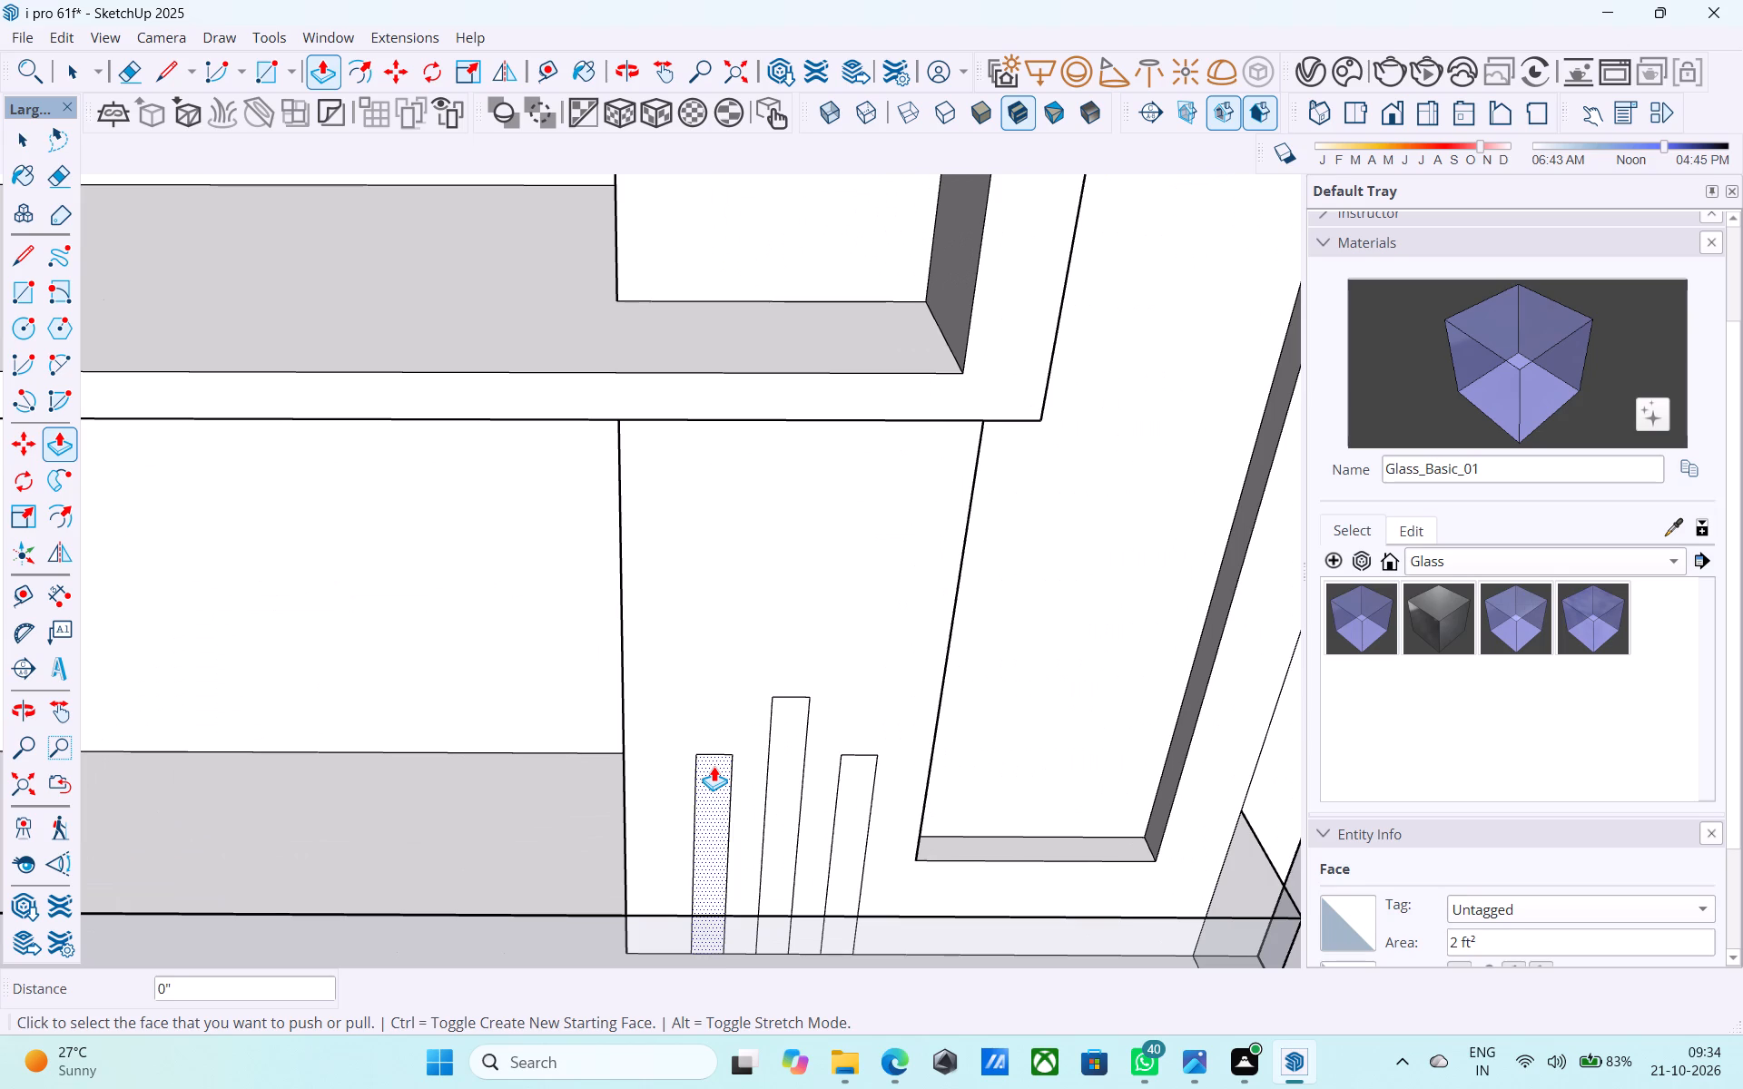
double_click(714, 766)
double_click(779, 741)
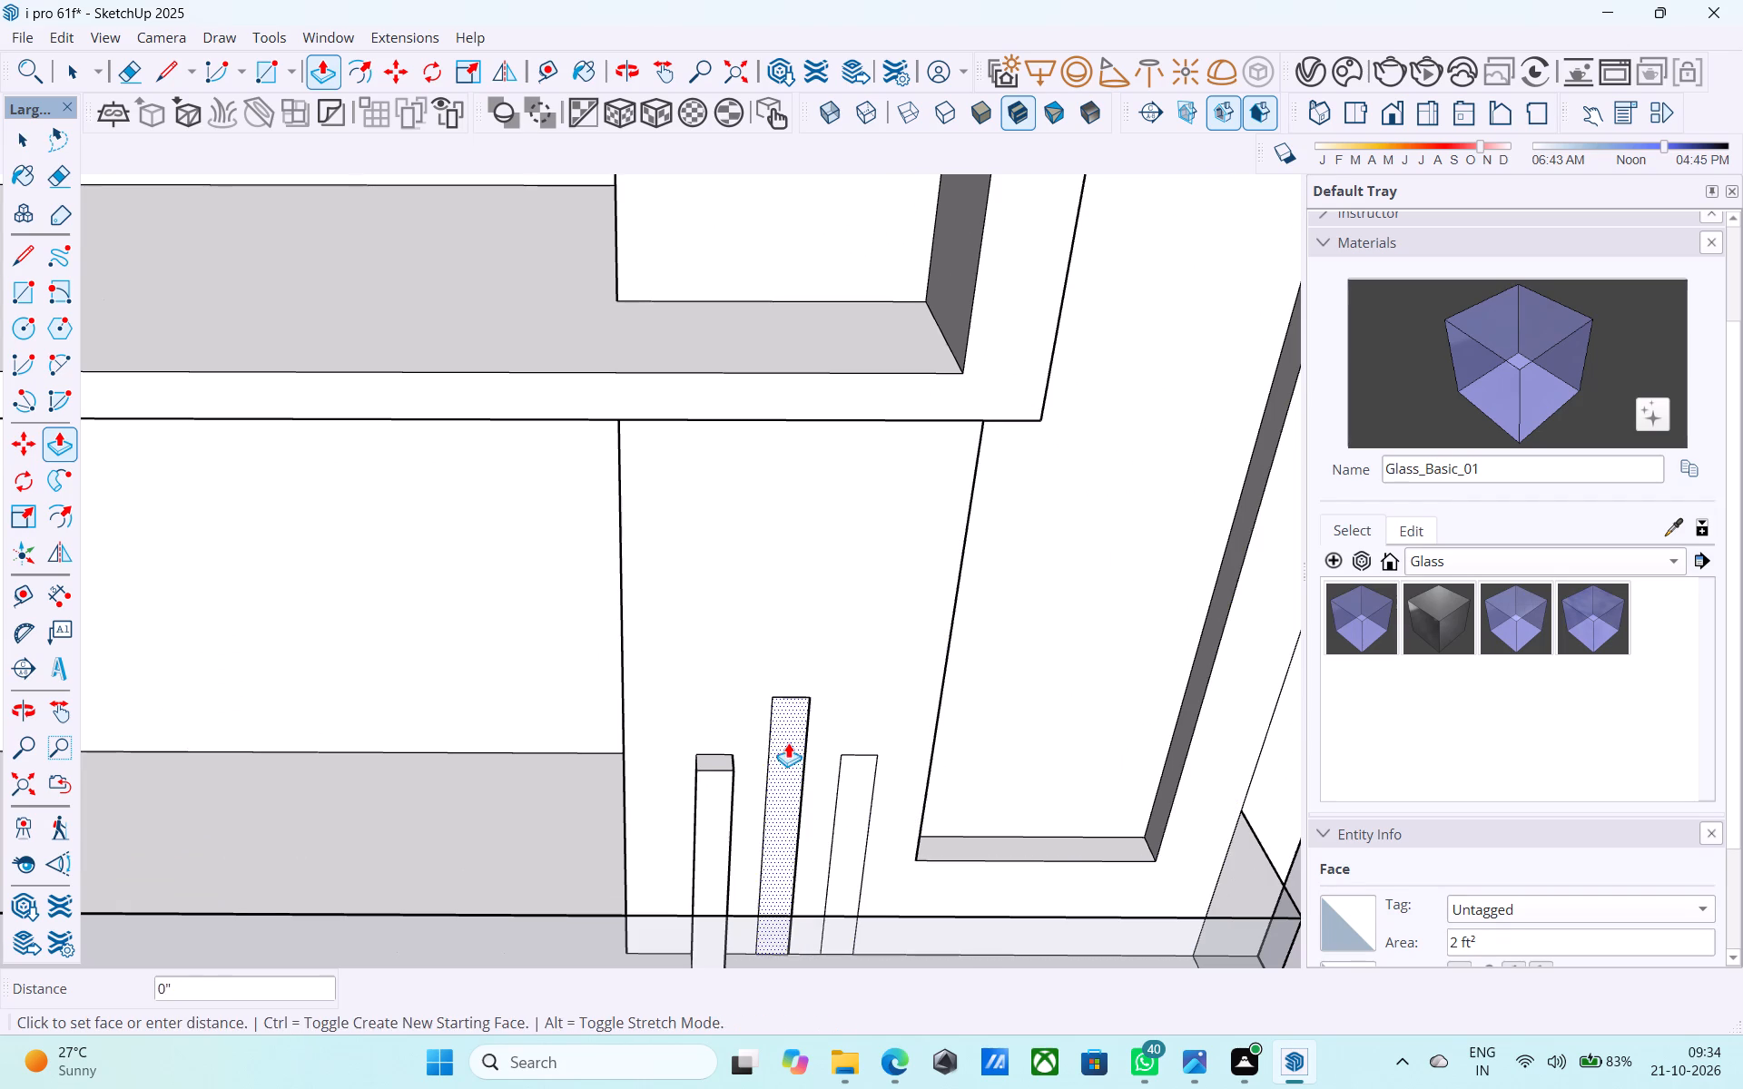
left_click(788, 743)
left_click(713, 791)
double_click(860, 797)
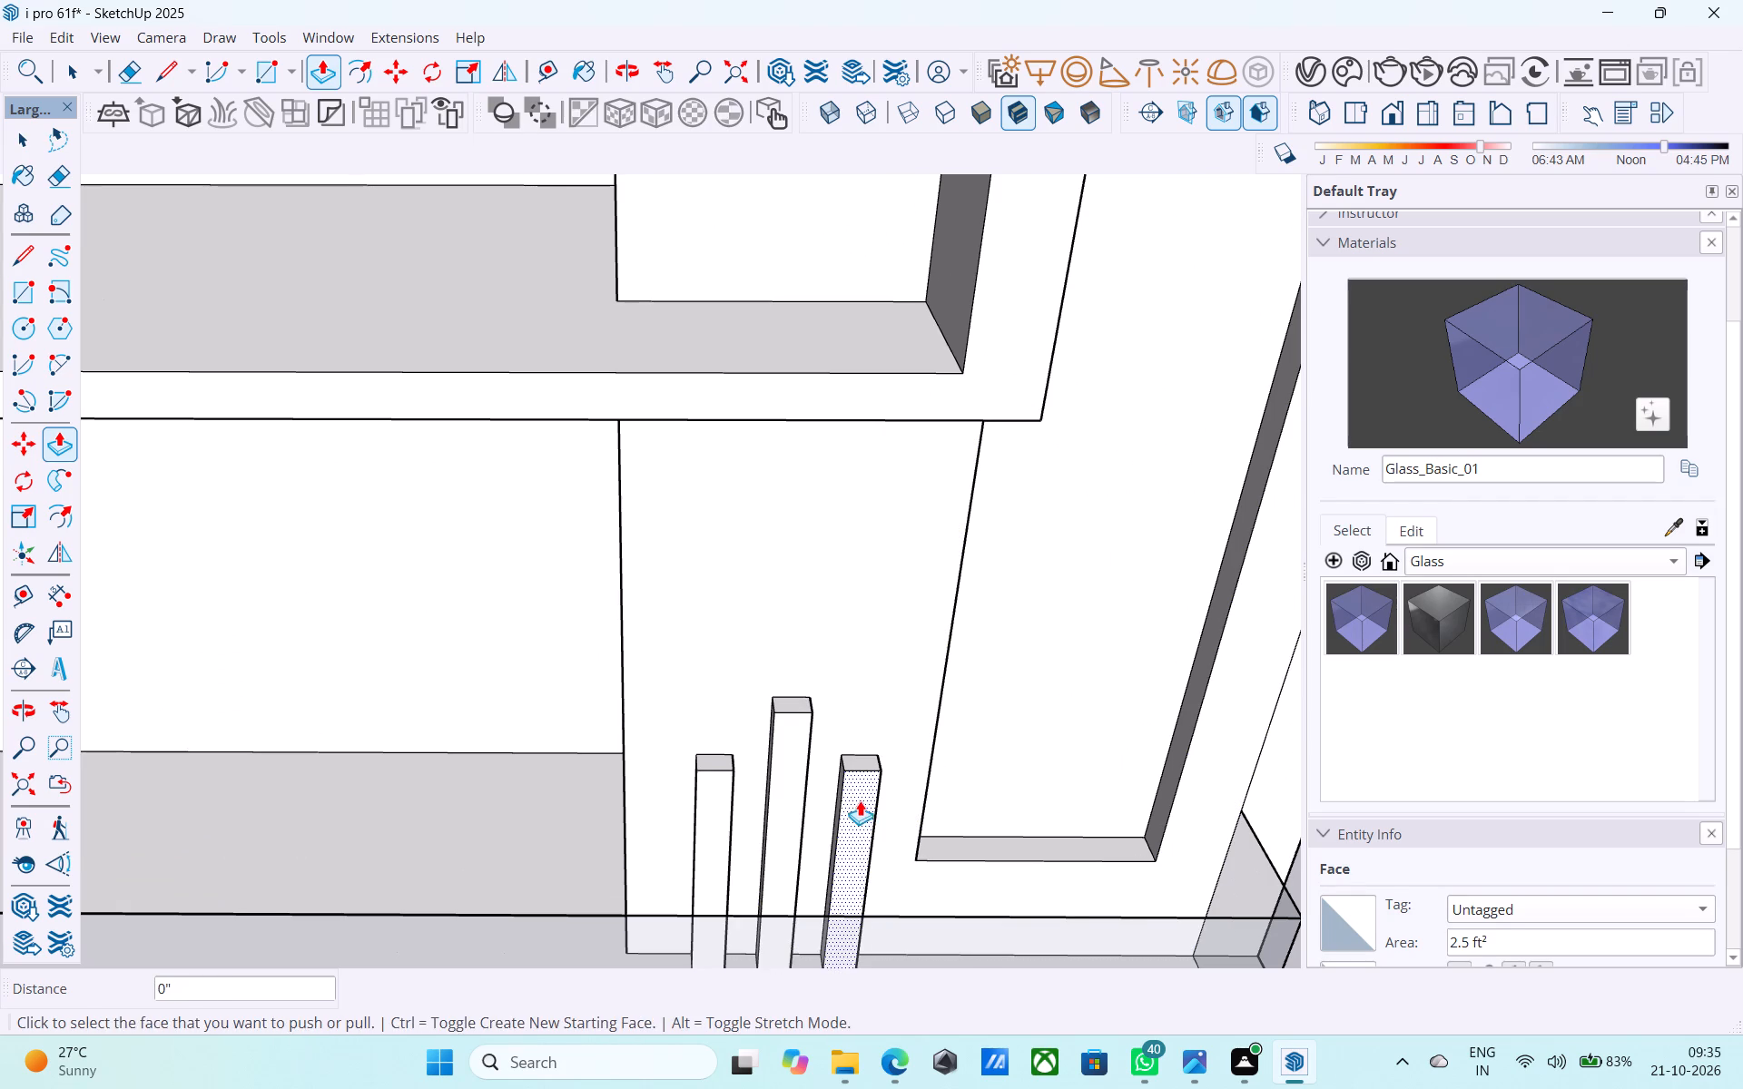
left_click(860, 806)
left_click(802, 770)
scroll(777, 768, "down", 6)
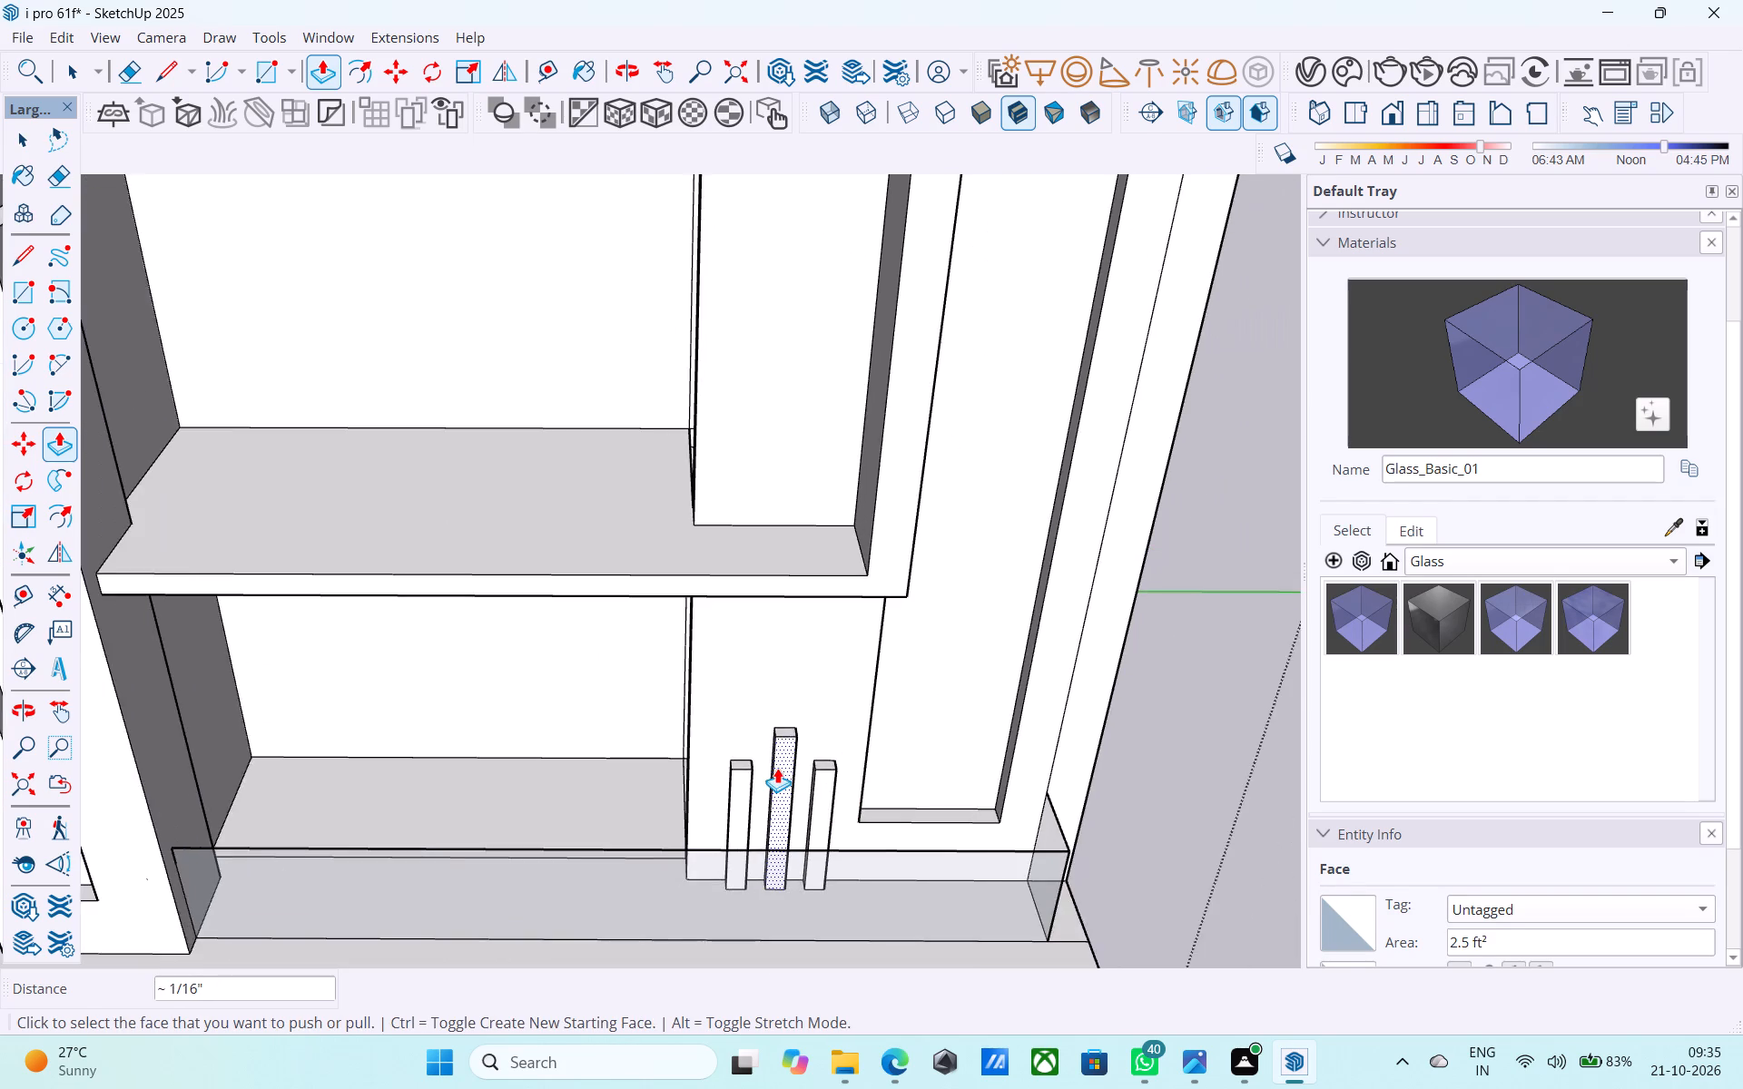
scroll(777, 768, "down", 5)
key("space")
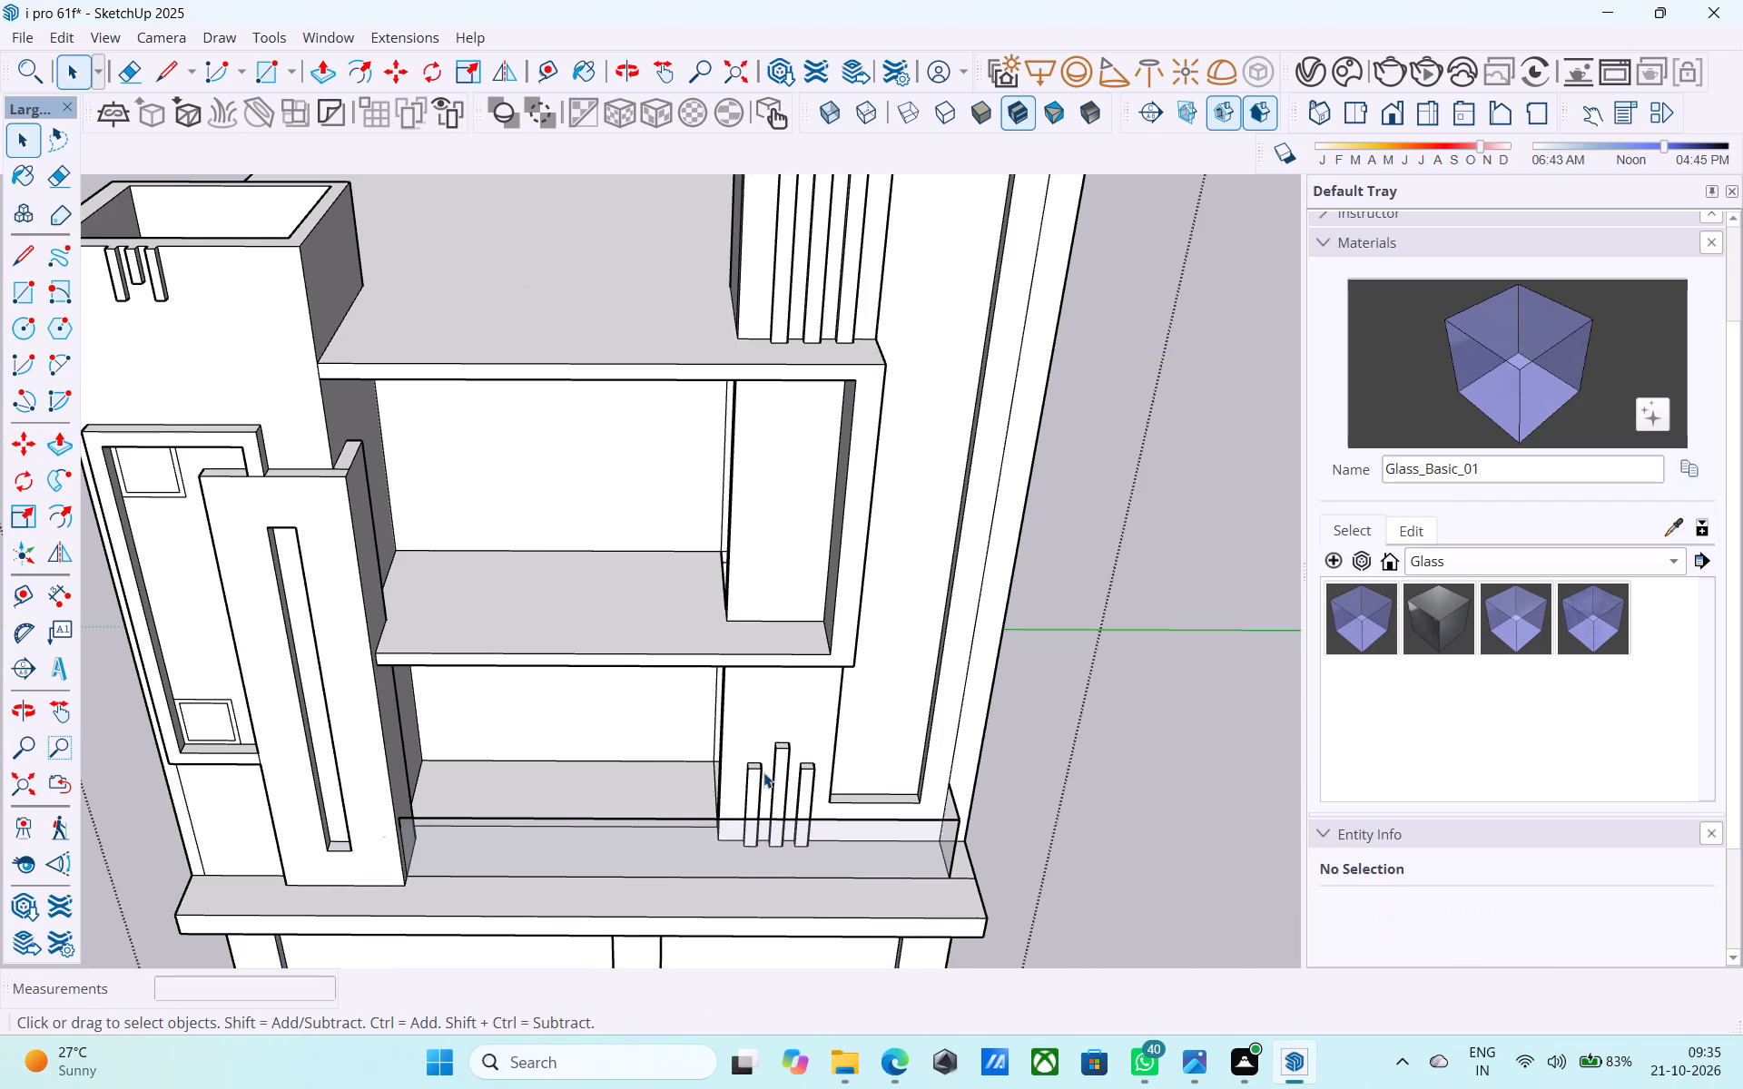
Examine the whole front elevation with both groups of extruded strips from the front and from above.
scroll(763, 772, "down", 7)
middle_click_drag(763, 775, 799, 559)
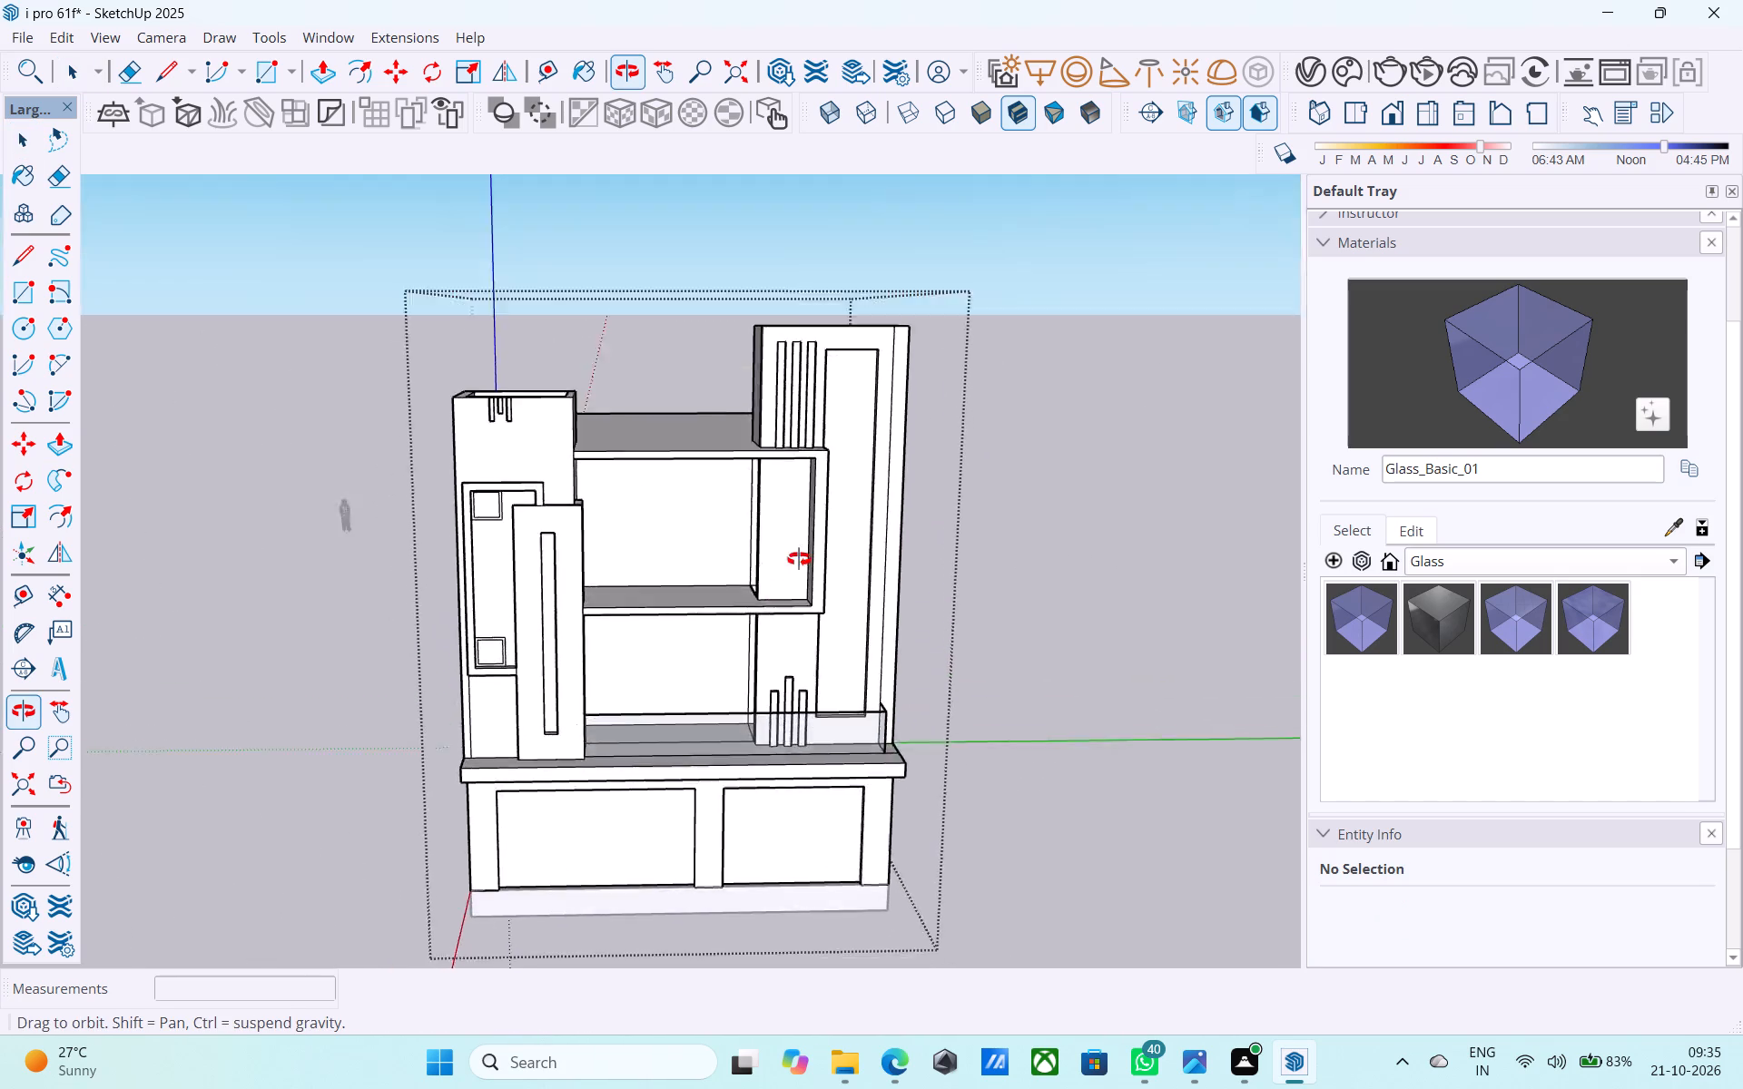
middle_click_drag(799, 559, 717, 475)
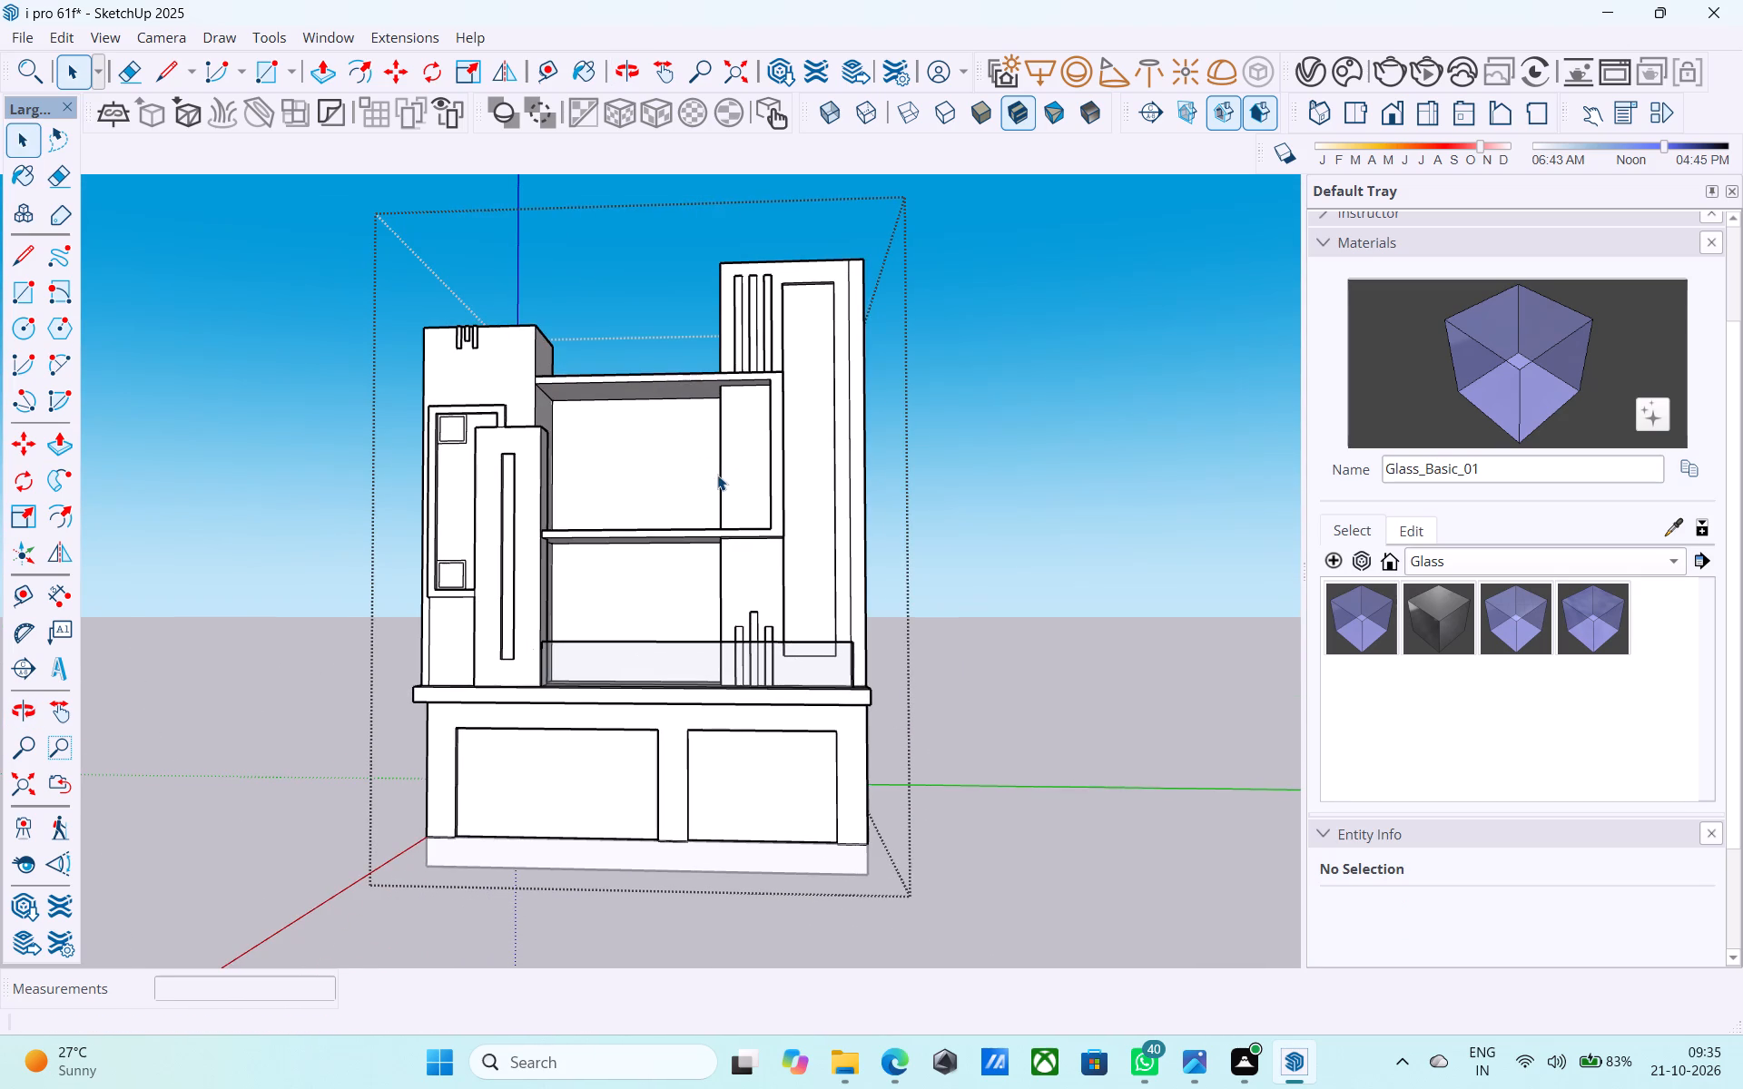
middle_click_drag(717, 475, 724, 708)
scroll(715, 474, "down", 1)
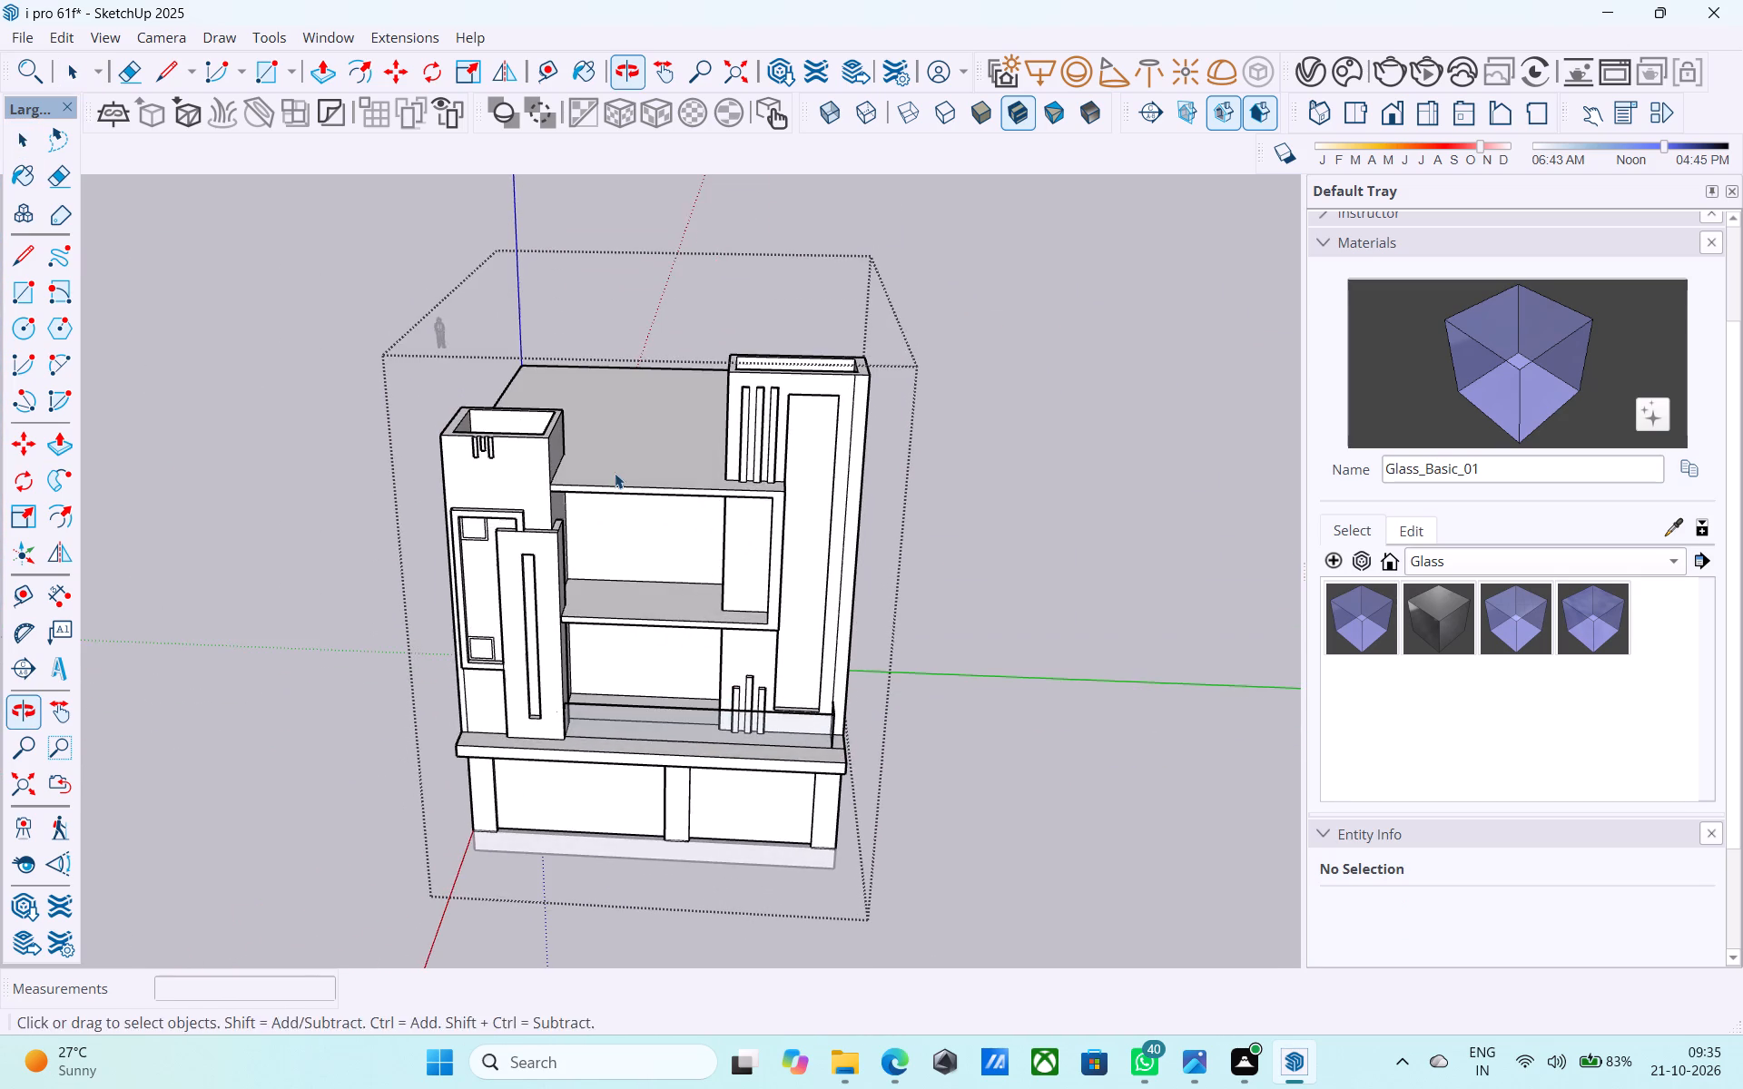
middle_click_drag(610, 472, 698, 683)
scroll(692, 653, "up", 1)
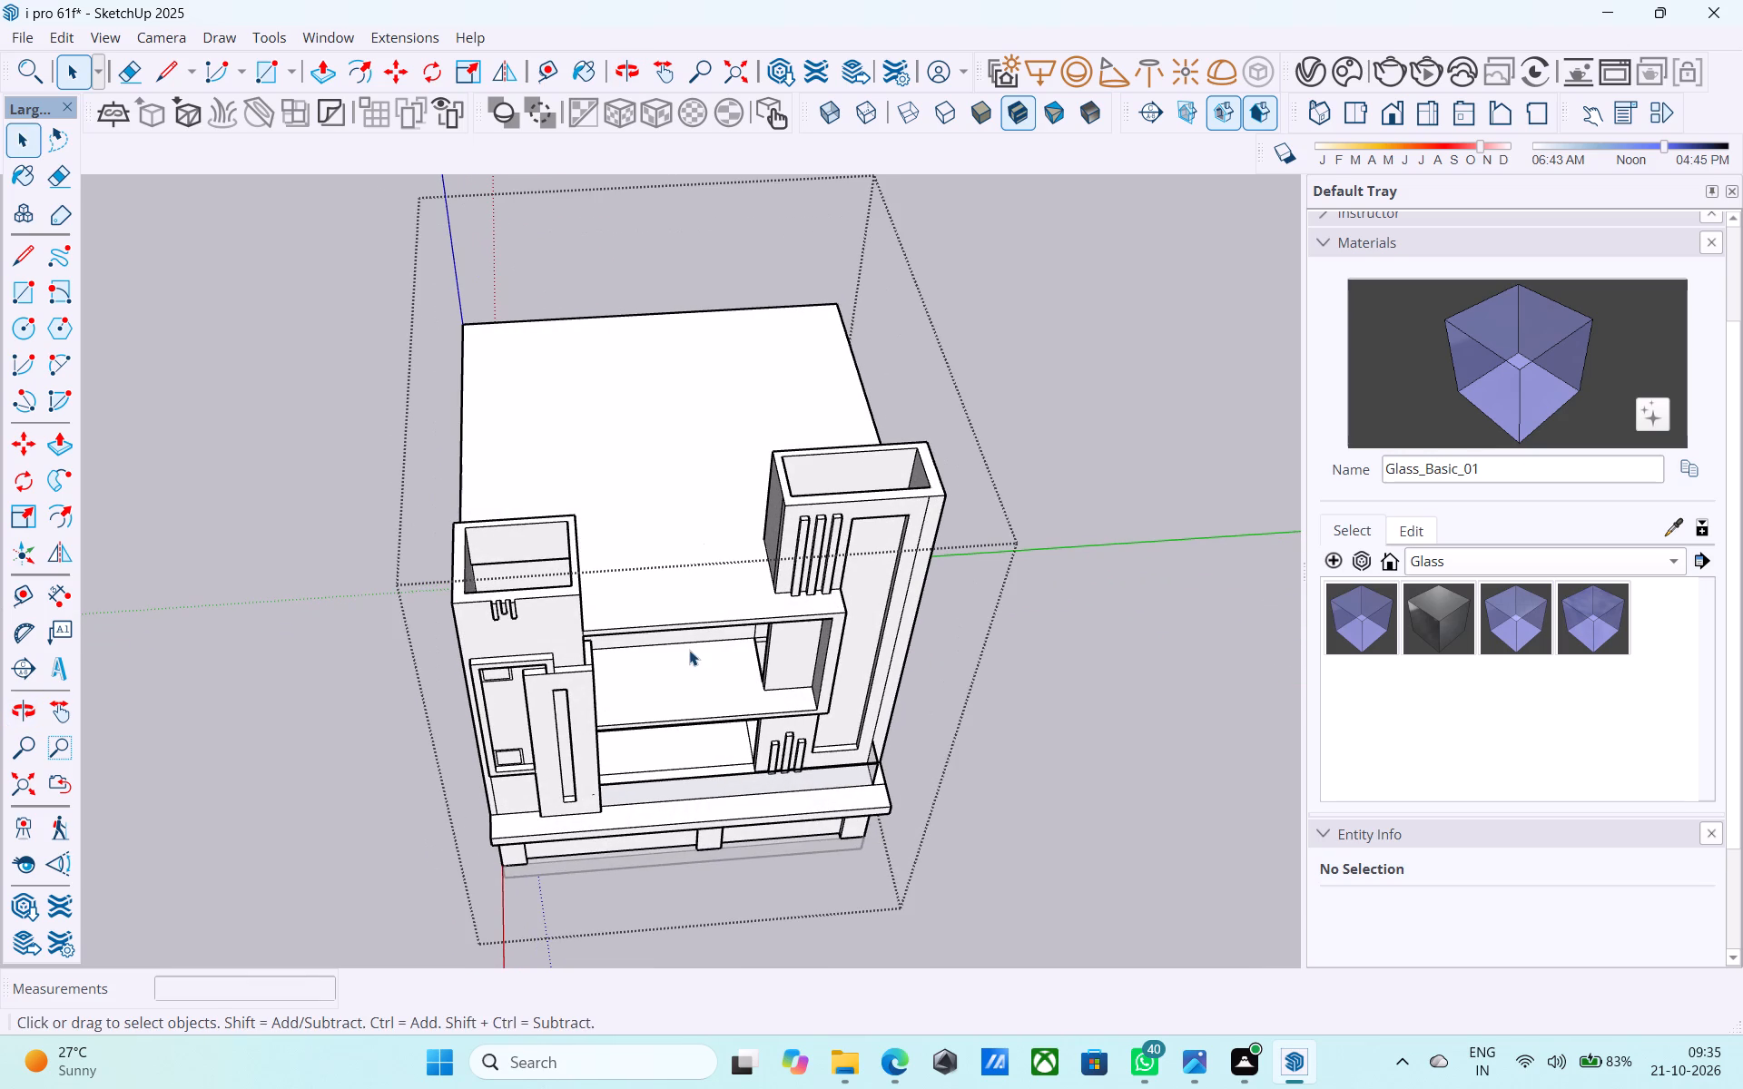
middle_click_drag(763, 546, 739, 542)
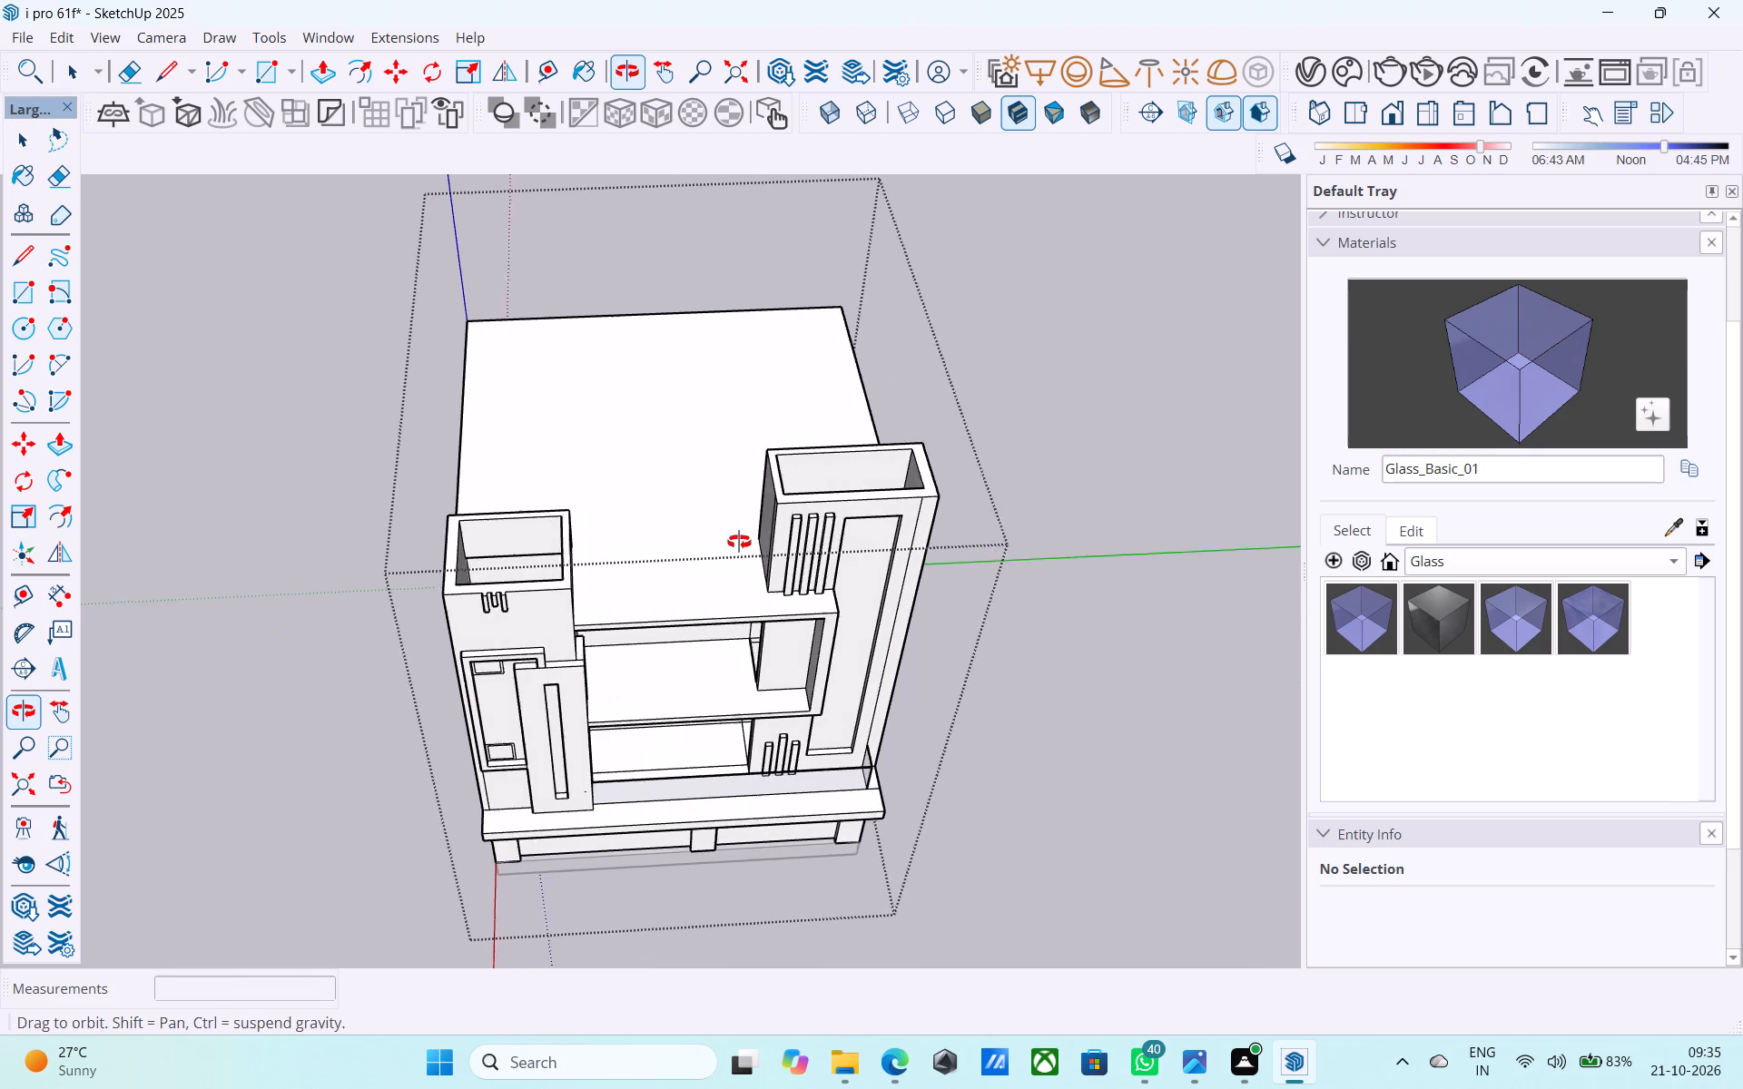
middle_click_drag(739, 542, 736, 542)
middle_click_drag(721, 566, 679, 545)
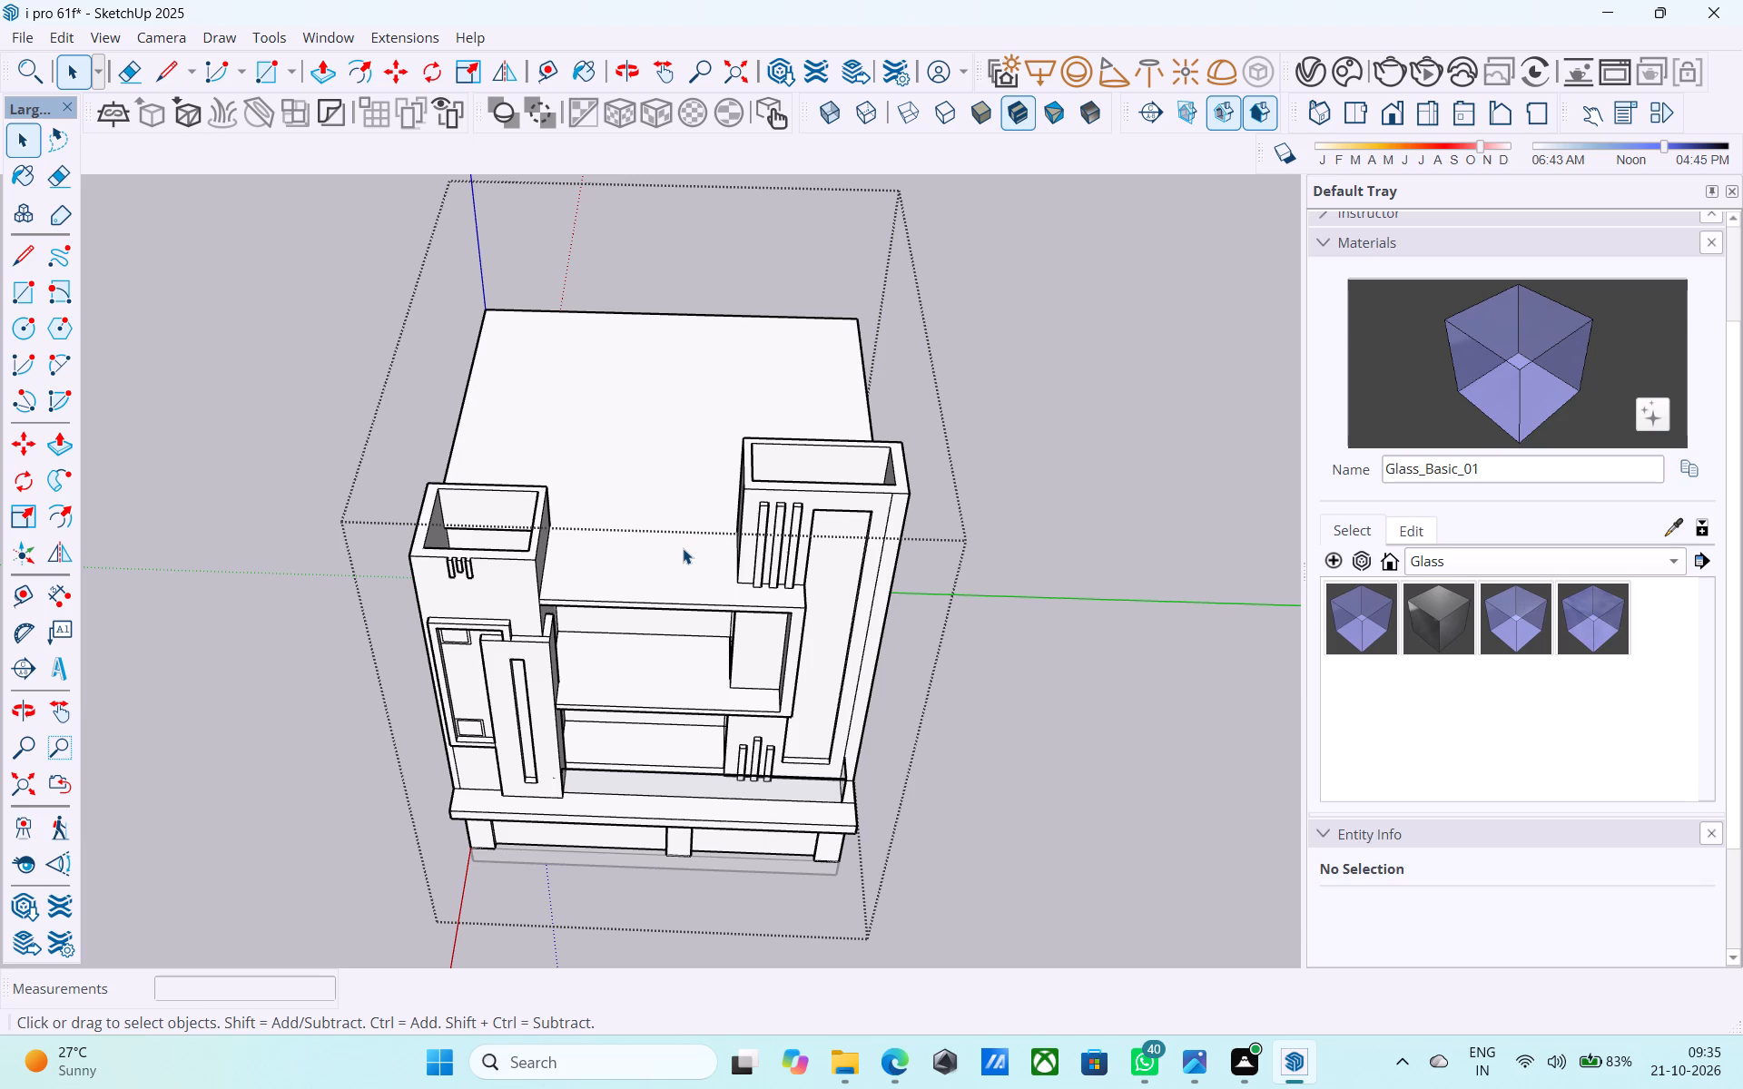
Copy the top front edge of the C-shaped band 3" inward across its top face.
middle_click_drag(688, 552, 267, 538)
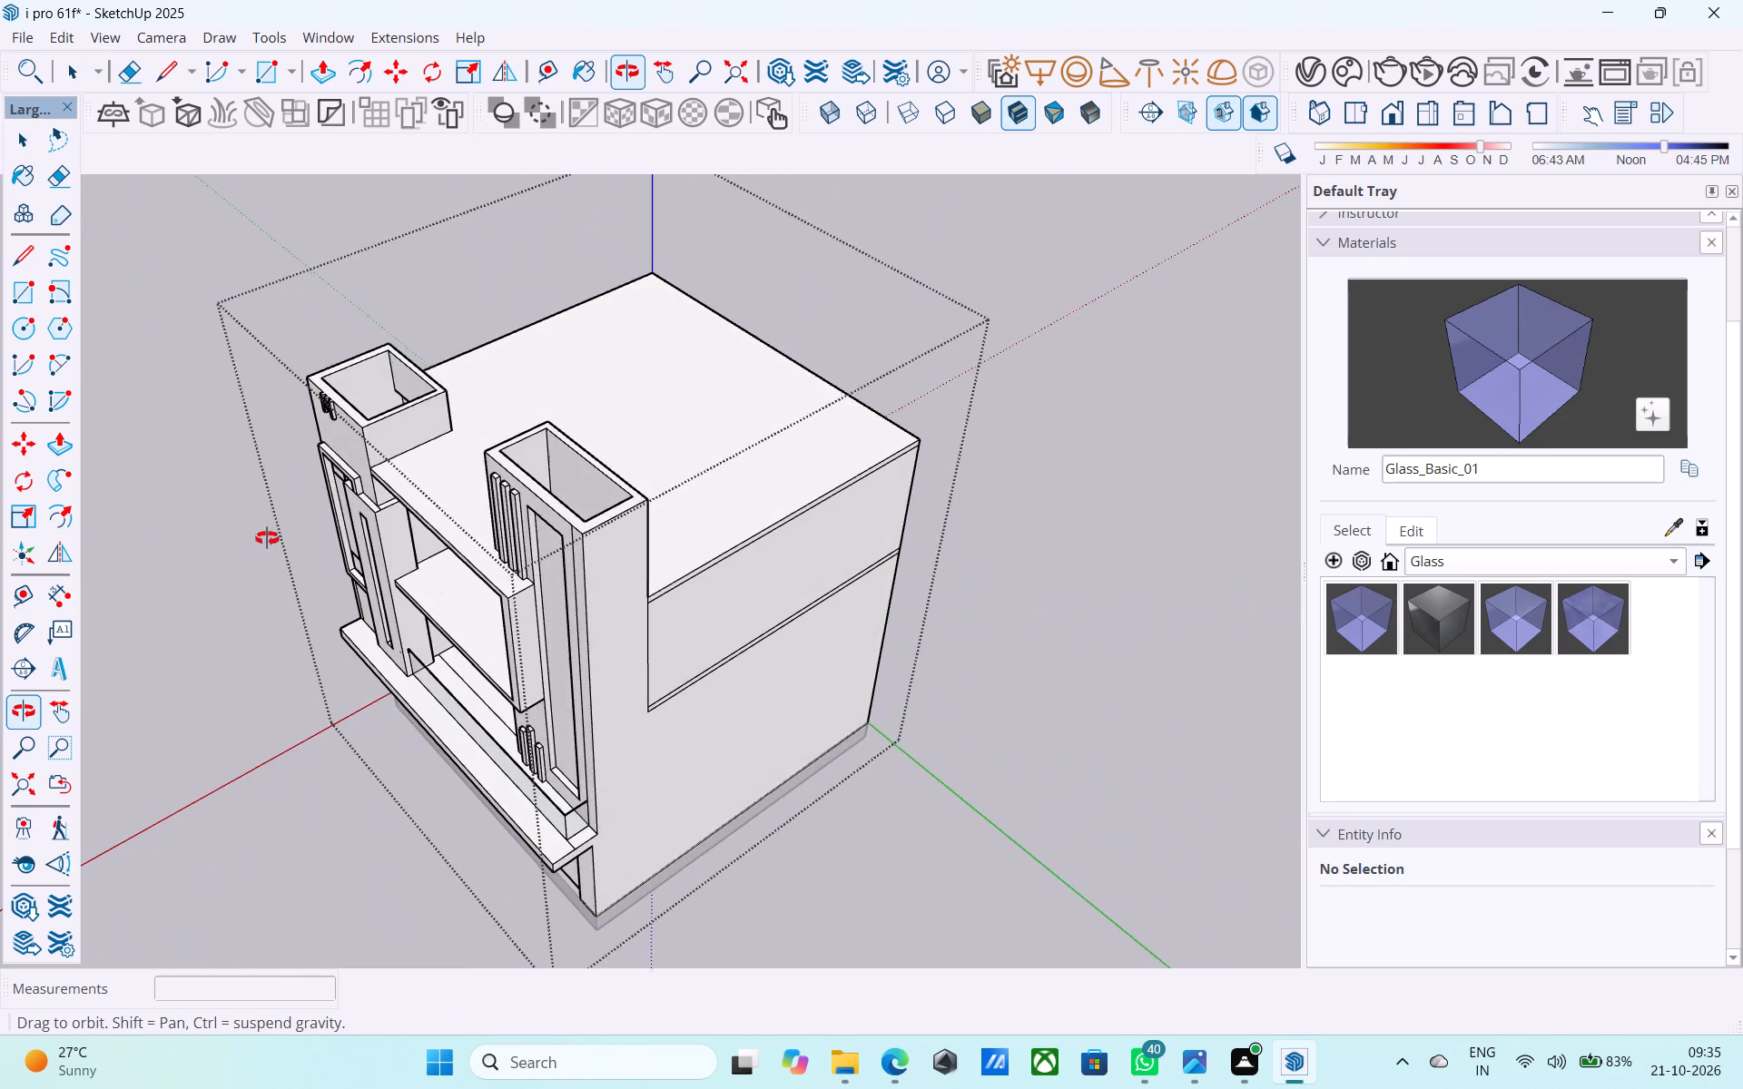
scroll(499, 603, "up", 14)
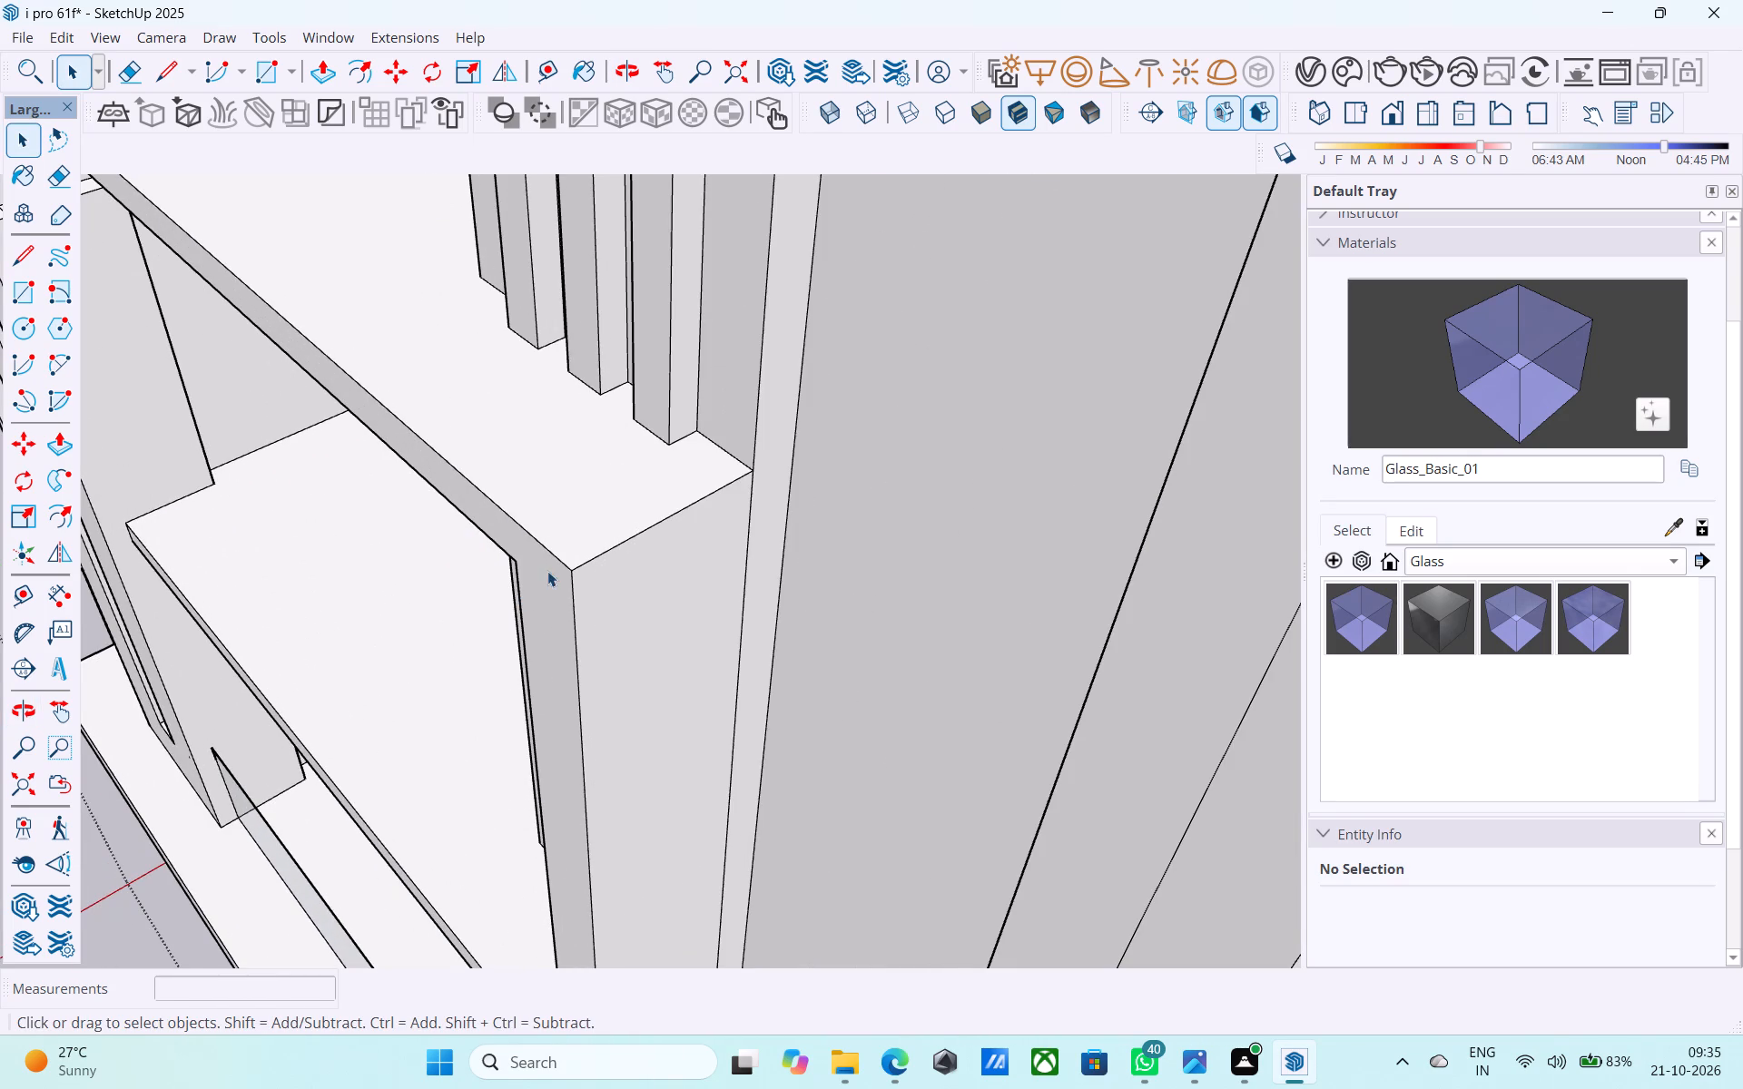
left_click(560, 559)
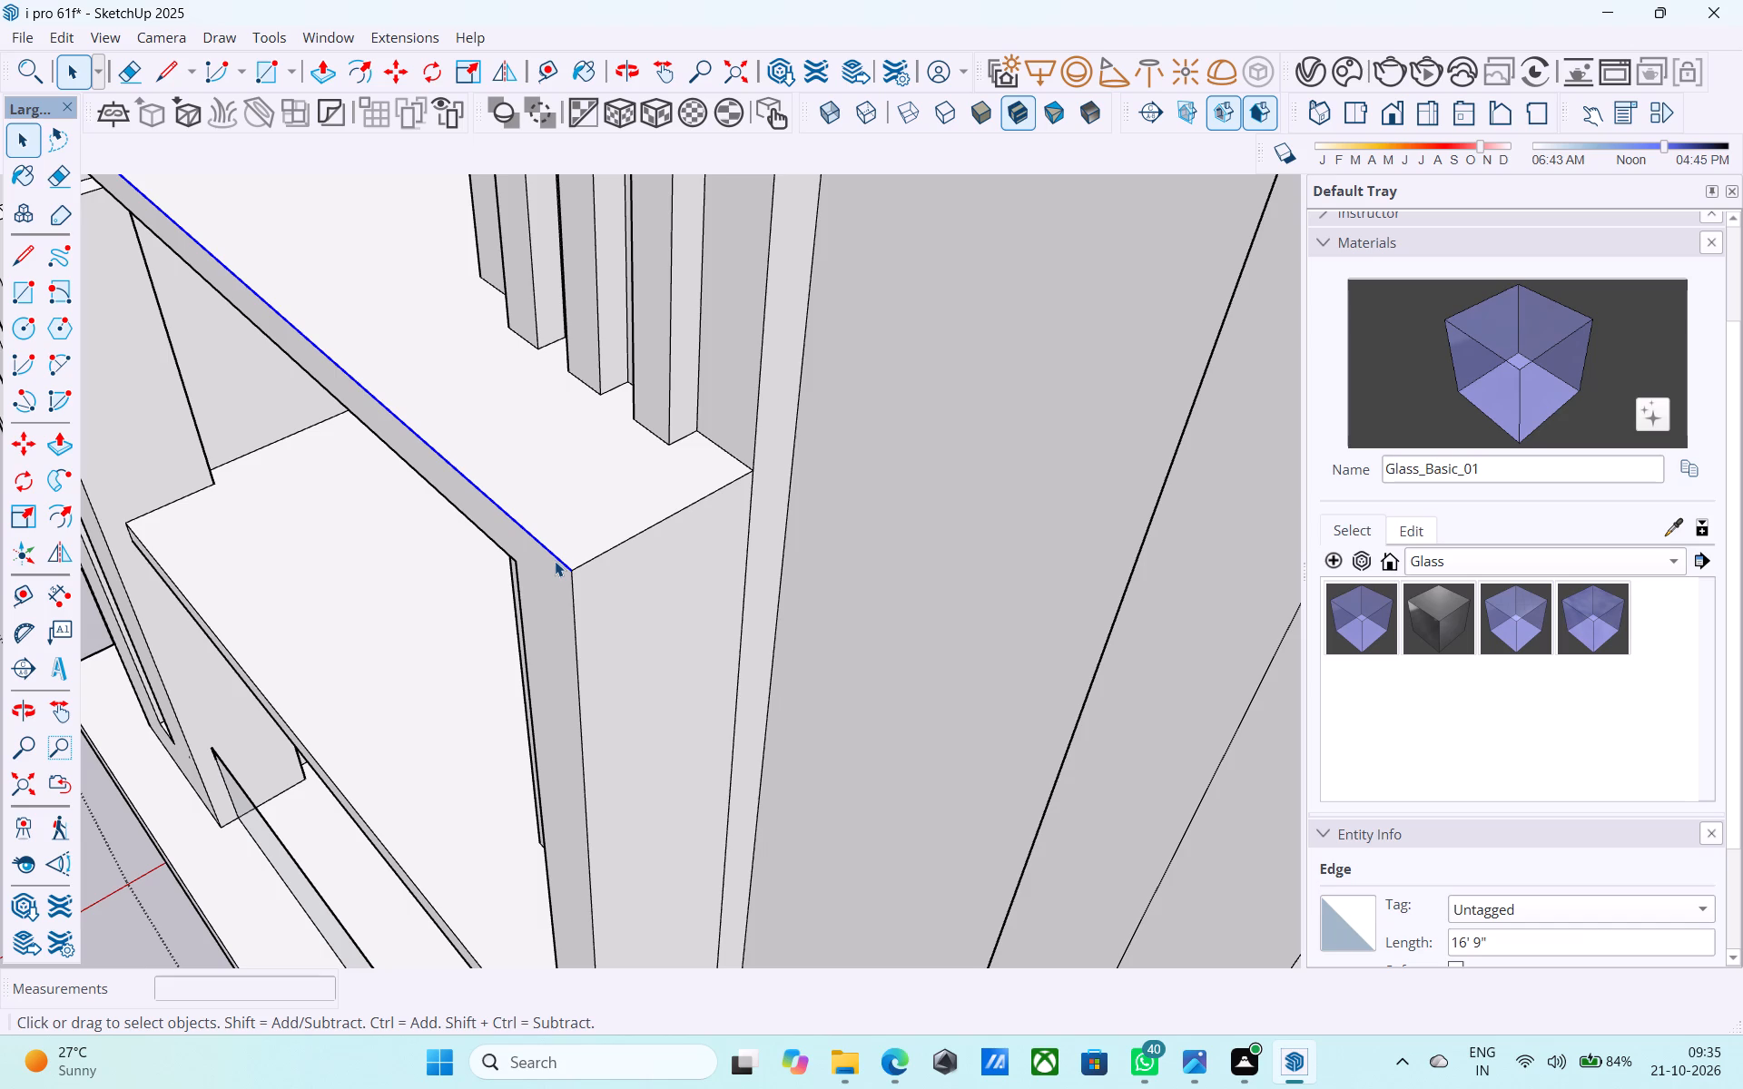
key("m")
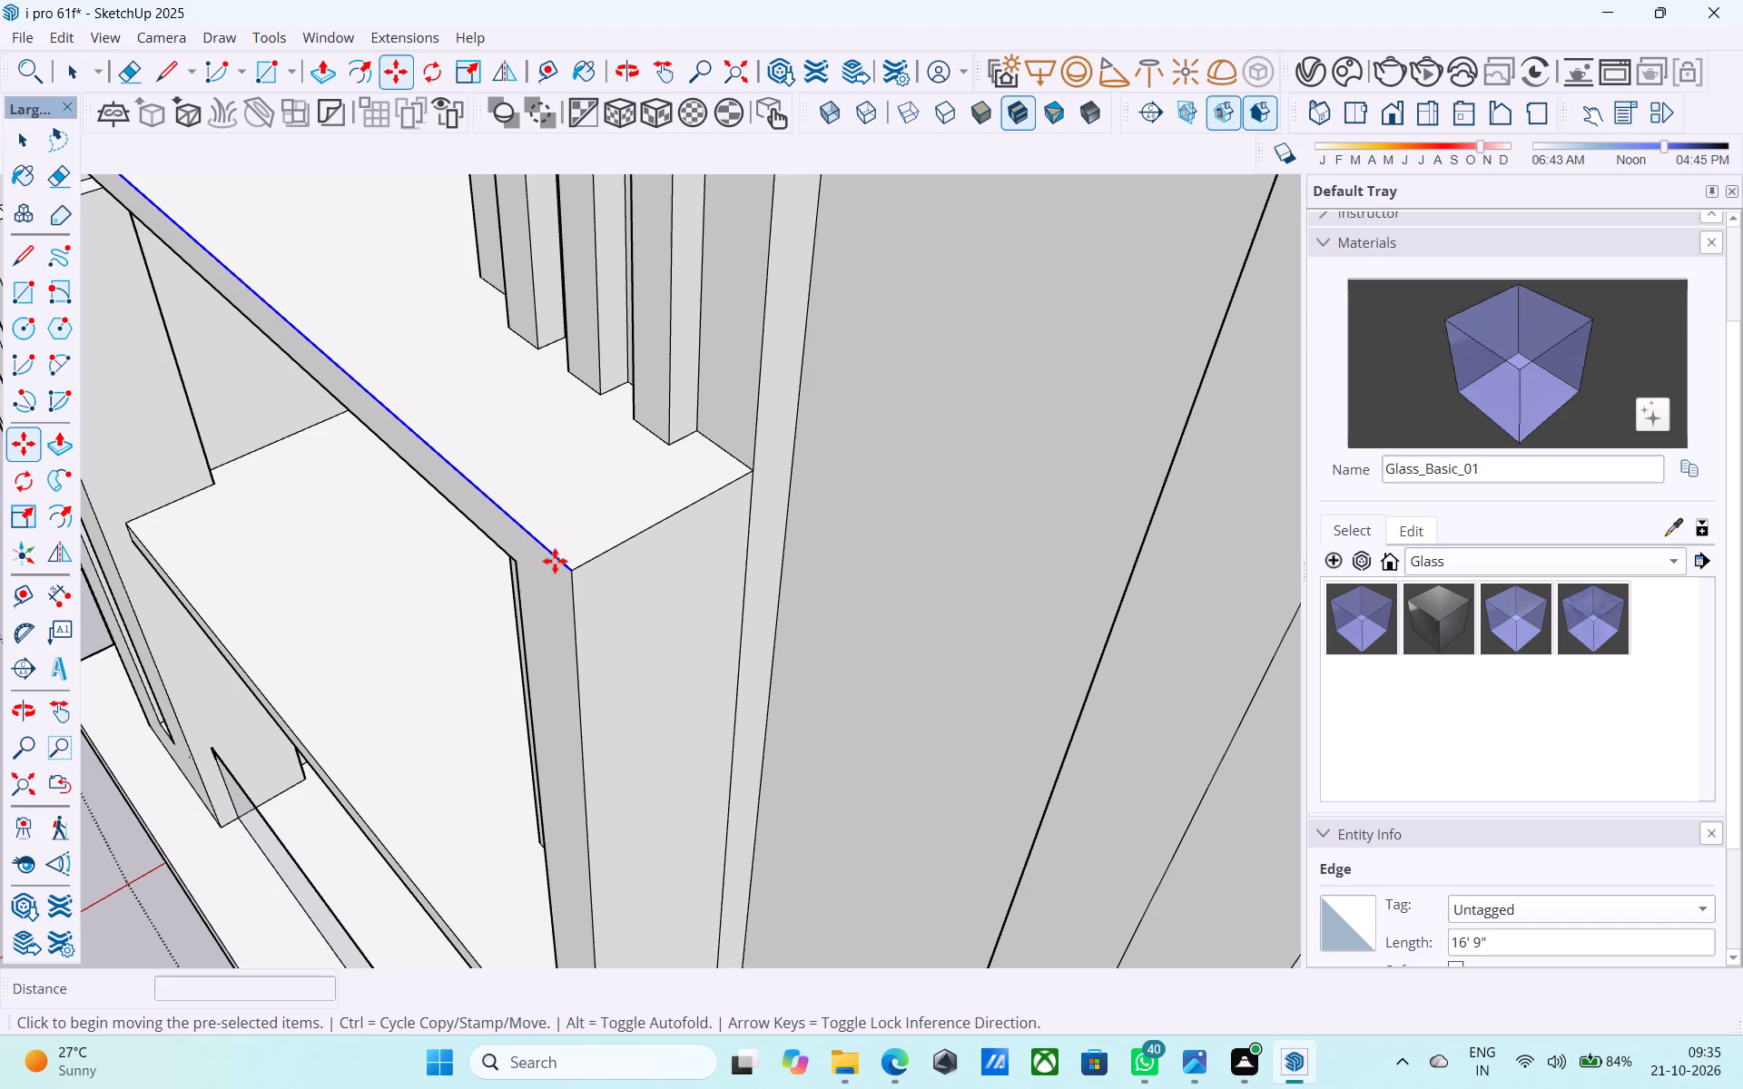
left_click(575, 575)
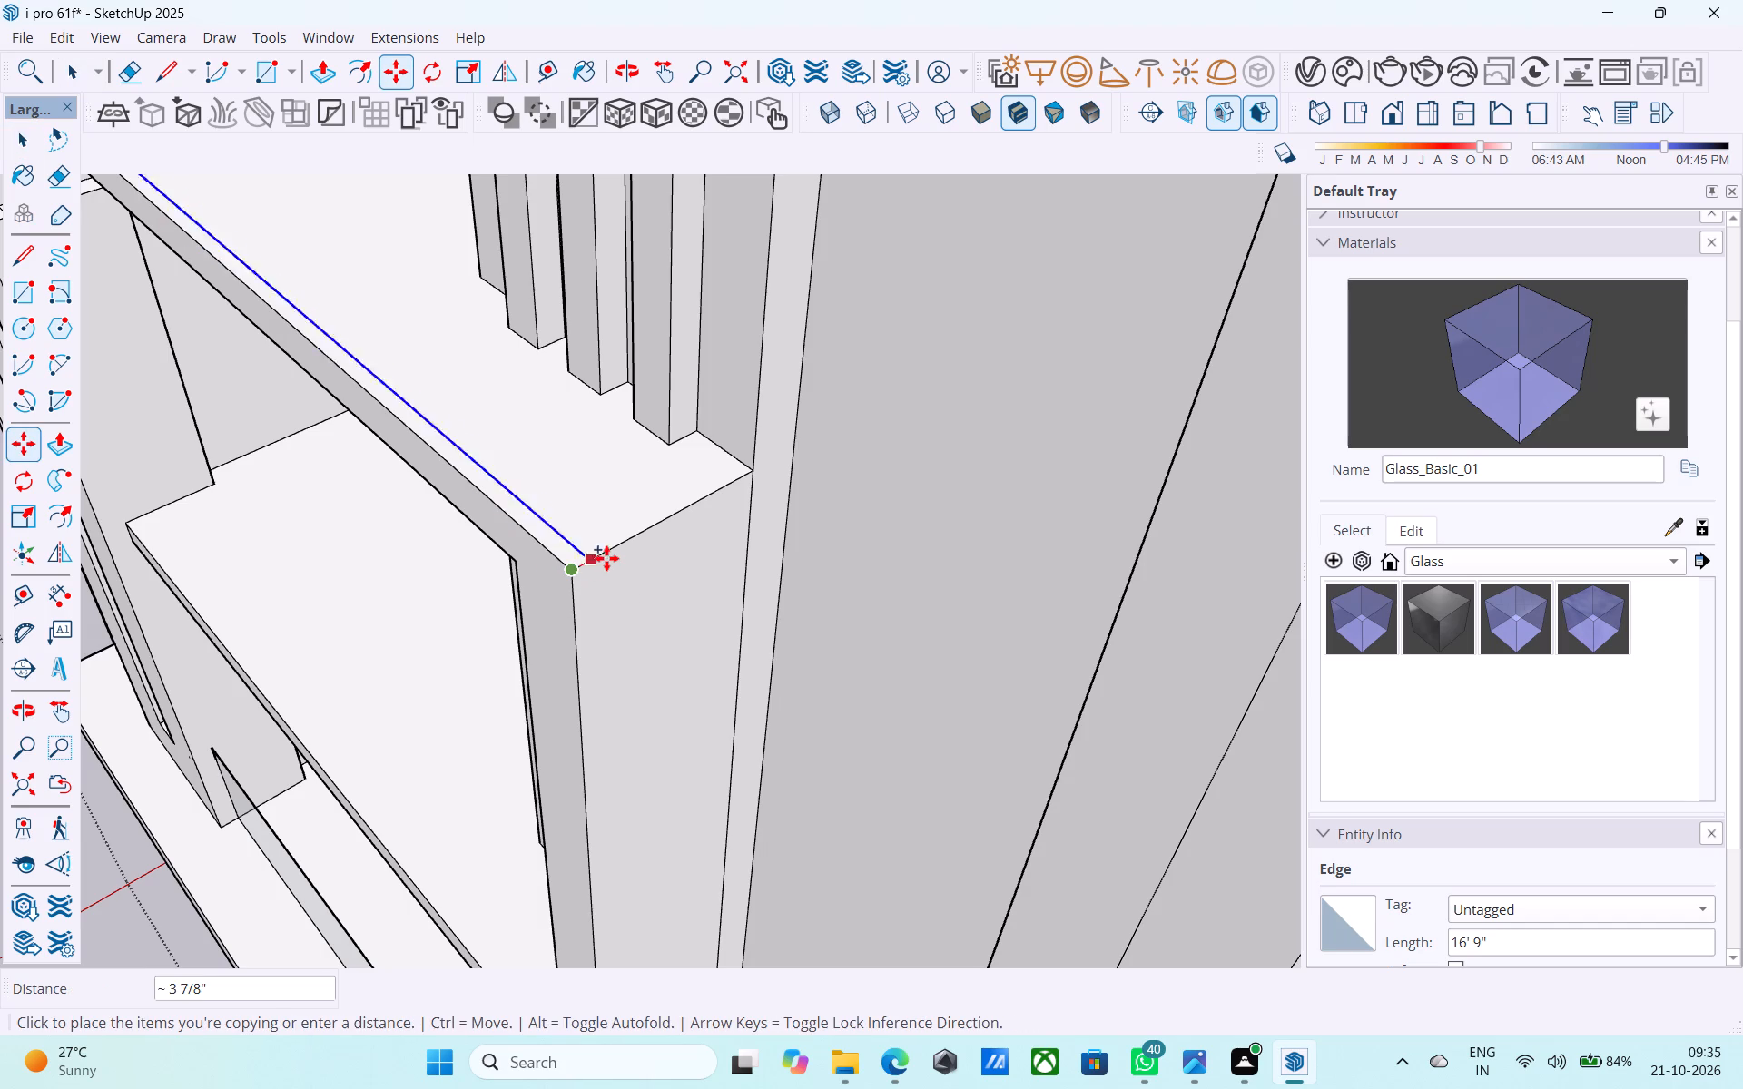
key("3")
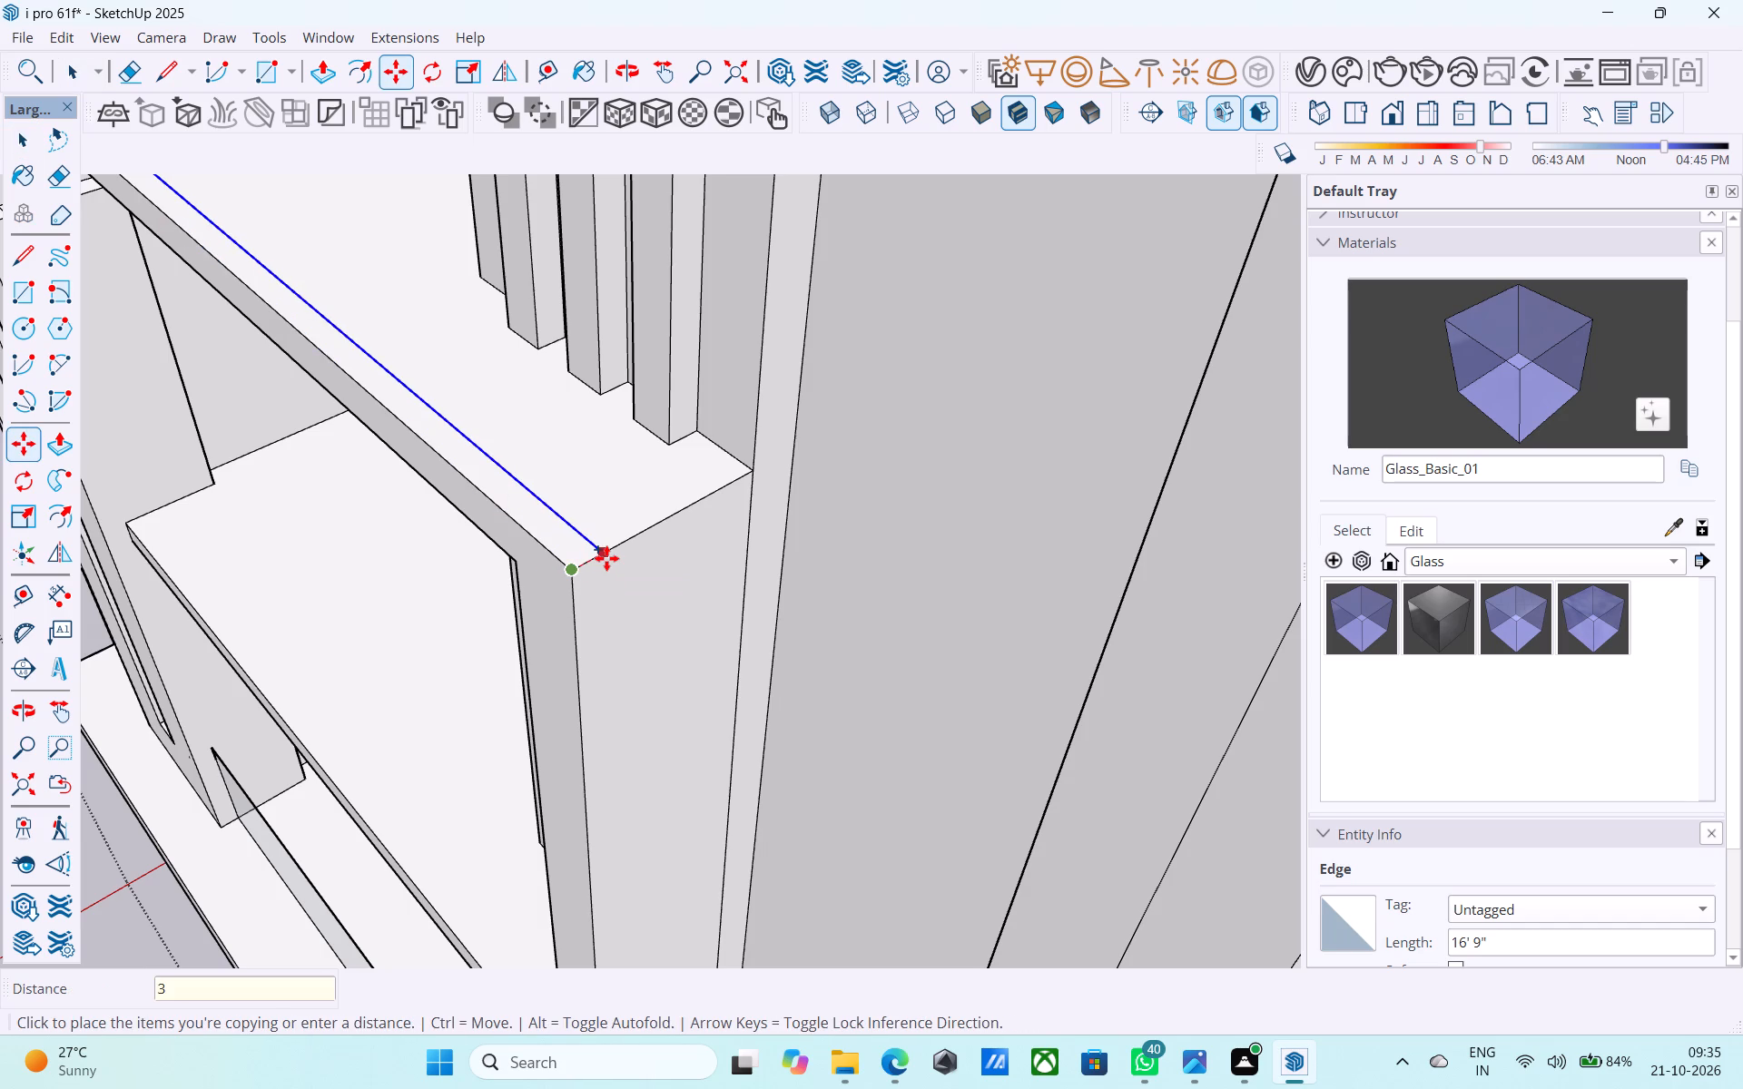
key("shift+quotedbl")
key("Return")
key("space")
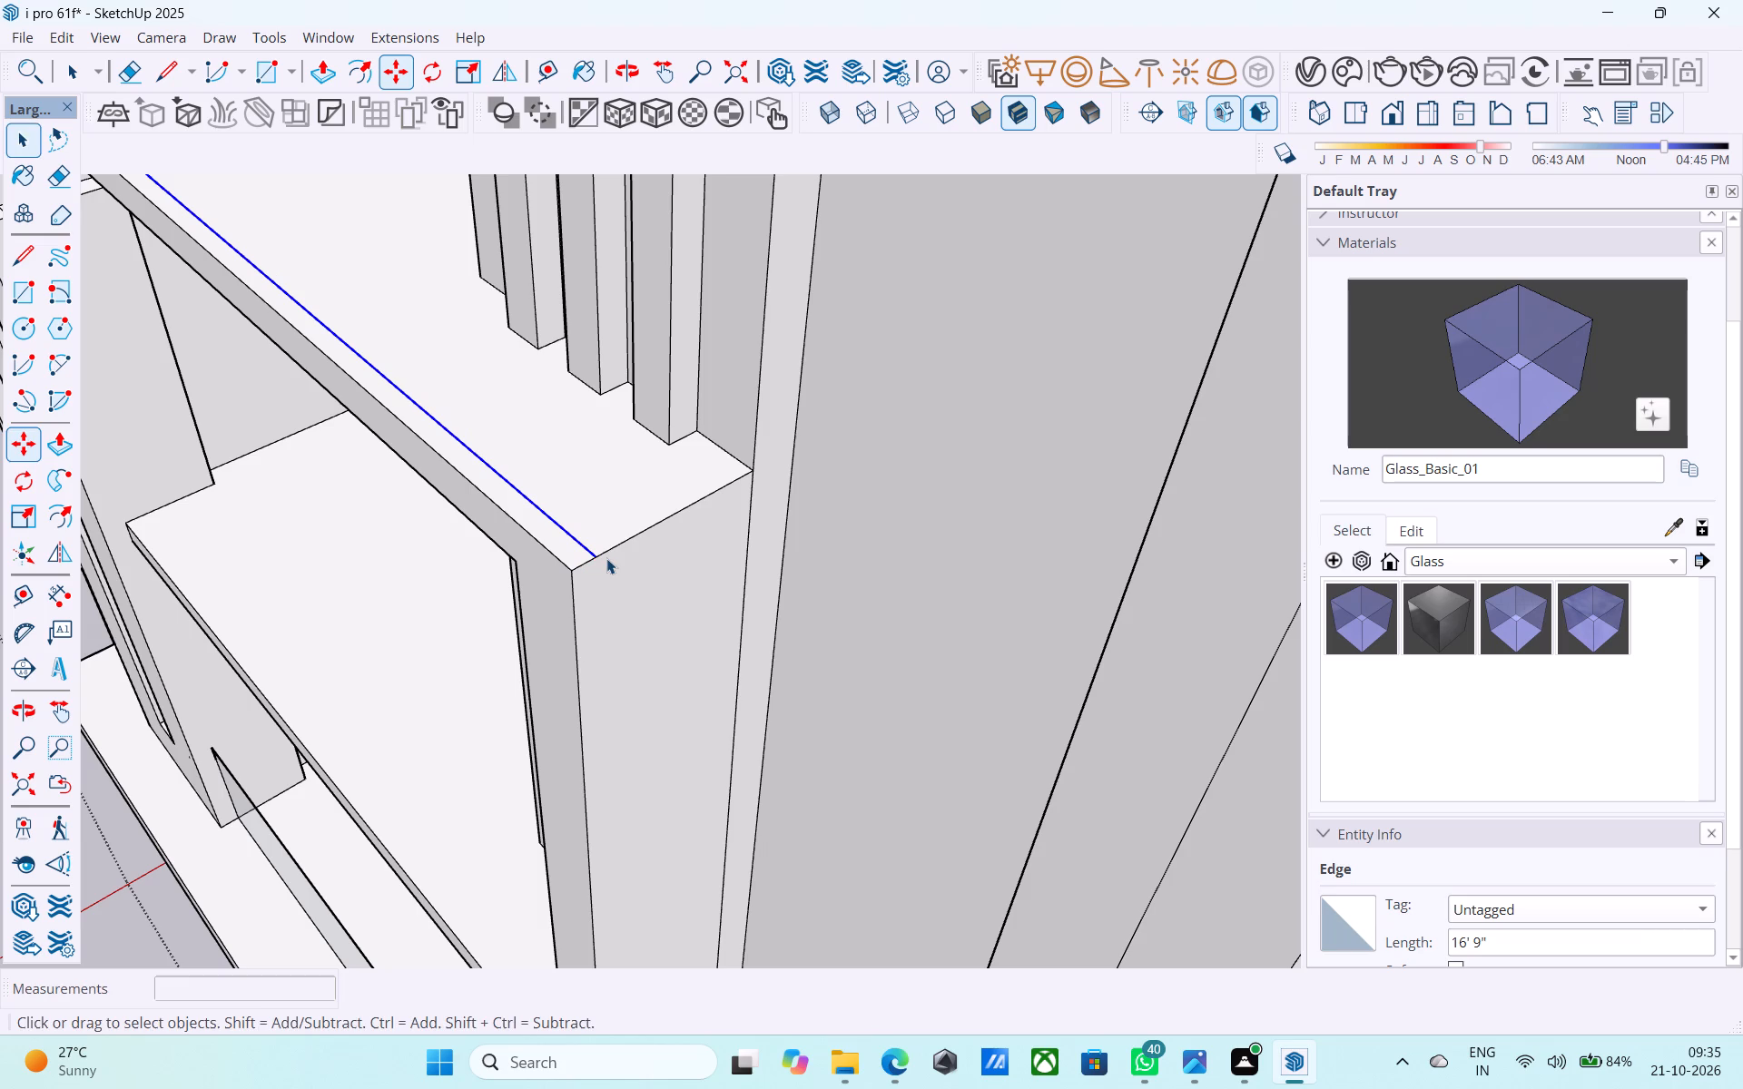
Push/Pull the narrow strip along the front of the C-shaped band's top face 6" upward.
scroll(606, 558, "down", 9)
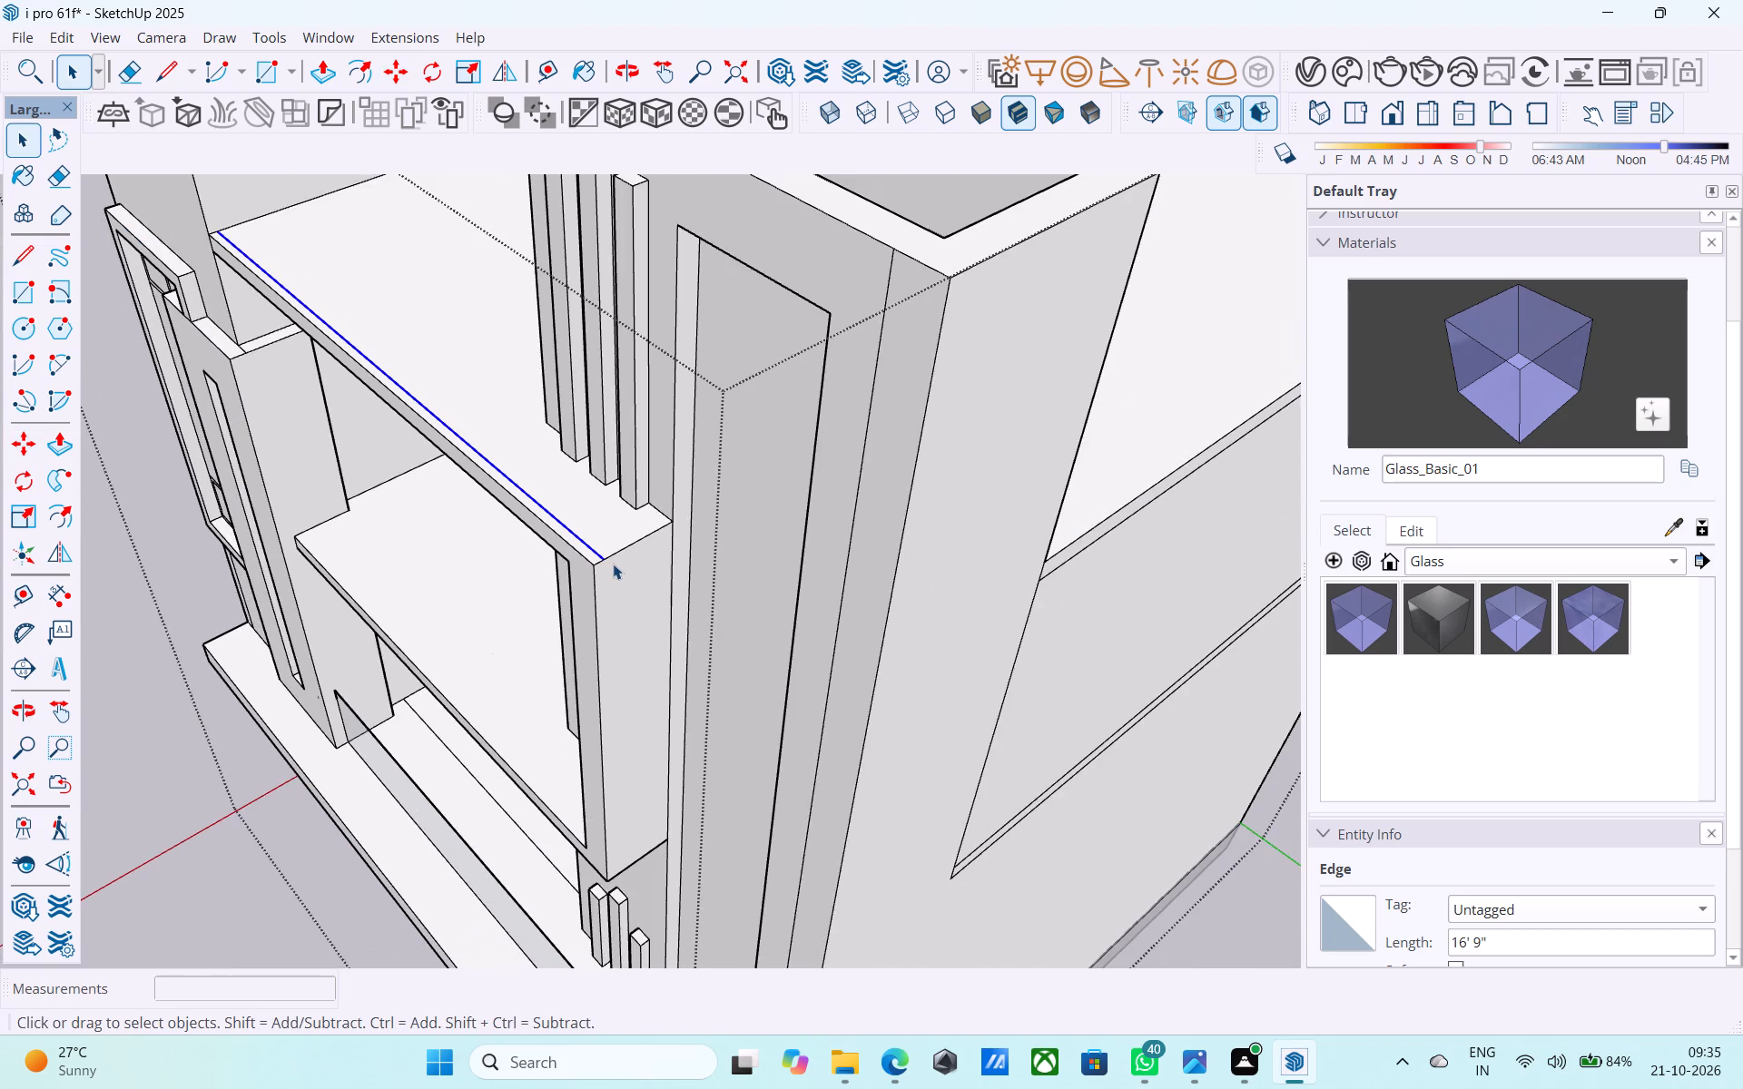
middle_click_drag(610, 561, 590, 541)
scroll(590, 542, "up", 5)
scroll(593, 563, "down", 3)
scroll(592, 563, "up", 4)
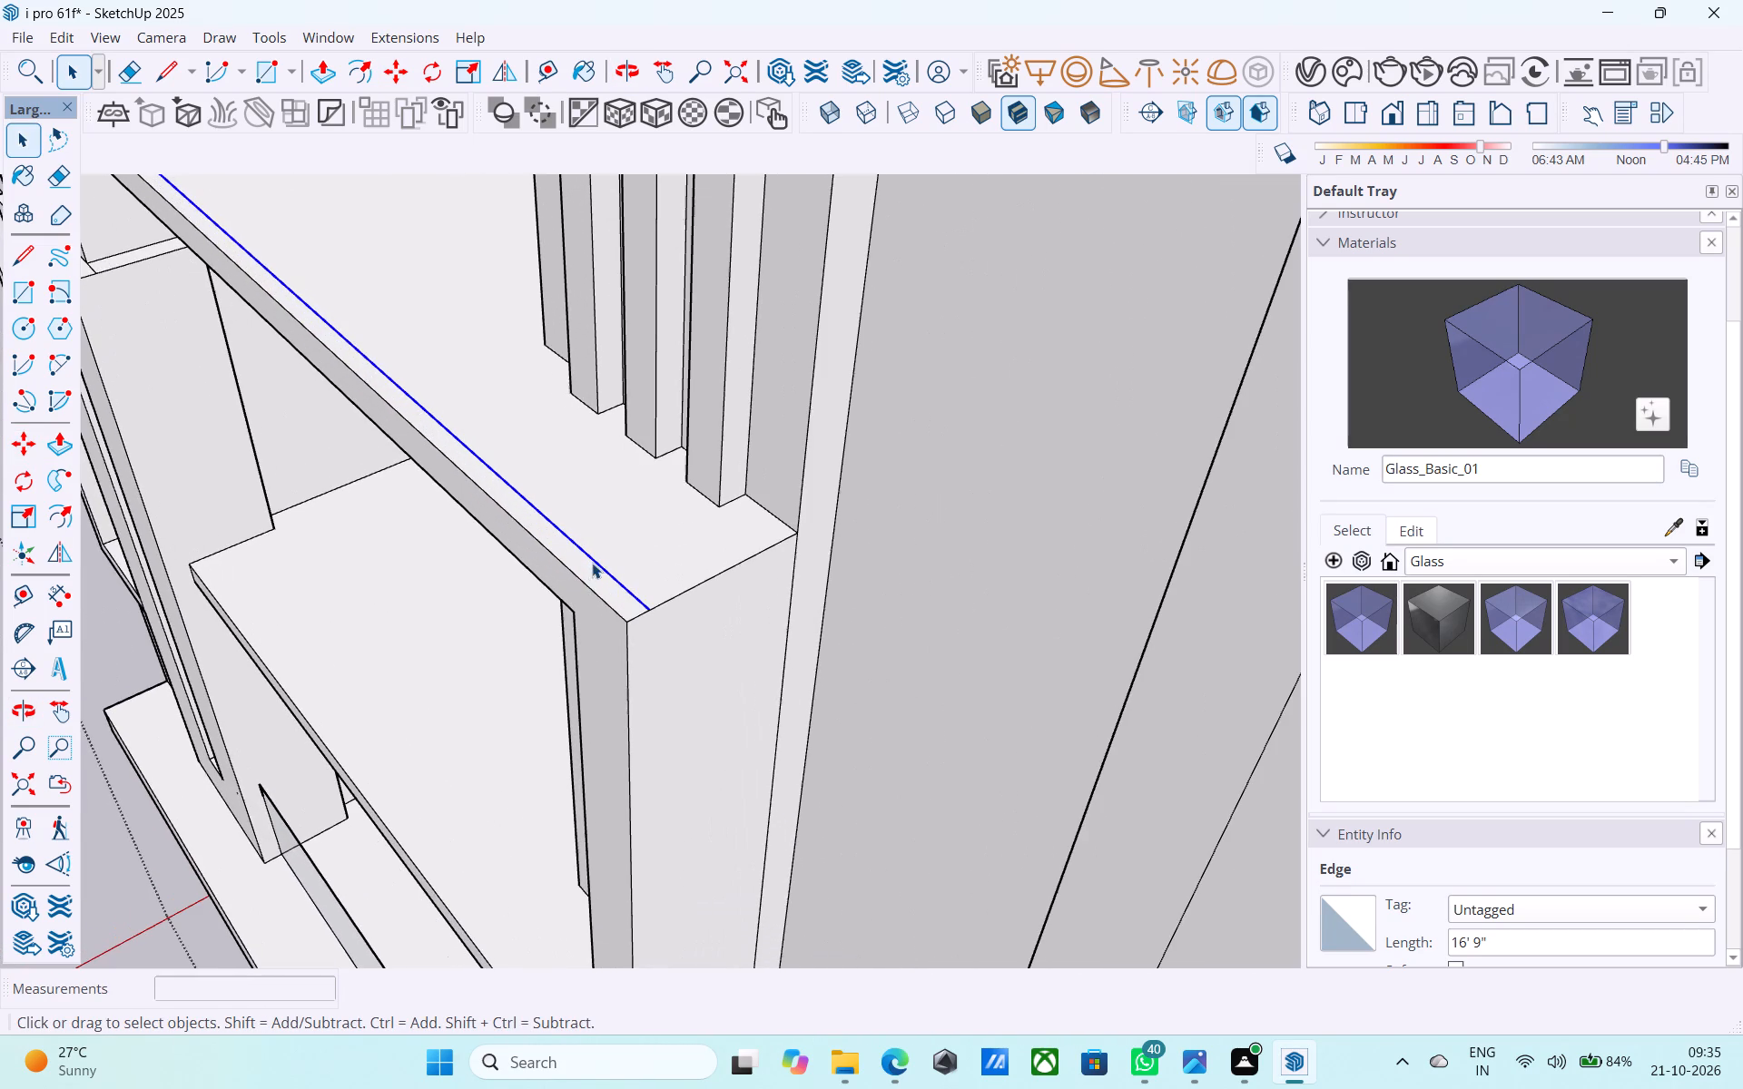
scroll(592, 563, "up", 1)
left_click(585, 570)
key("p")
left_click(585, 571)
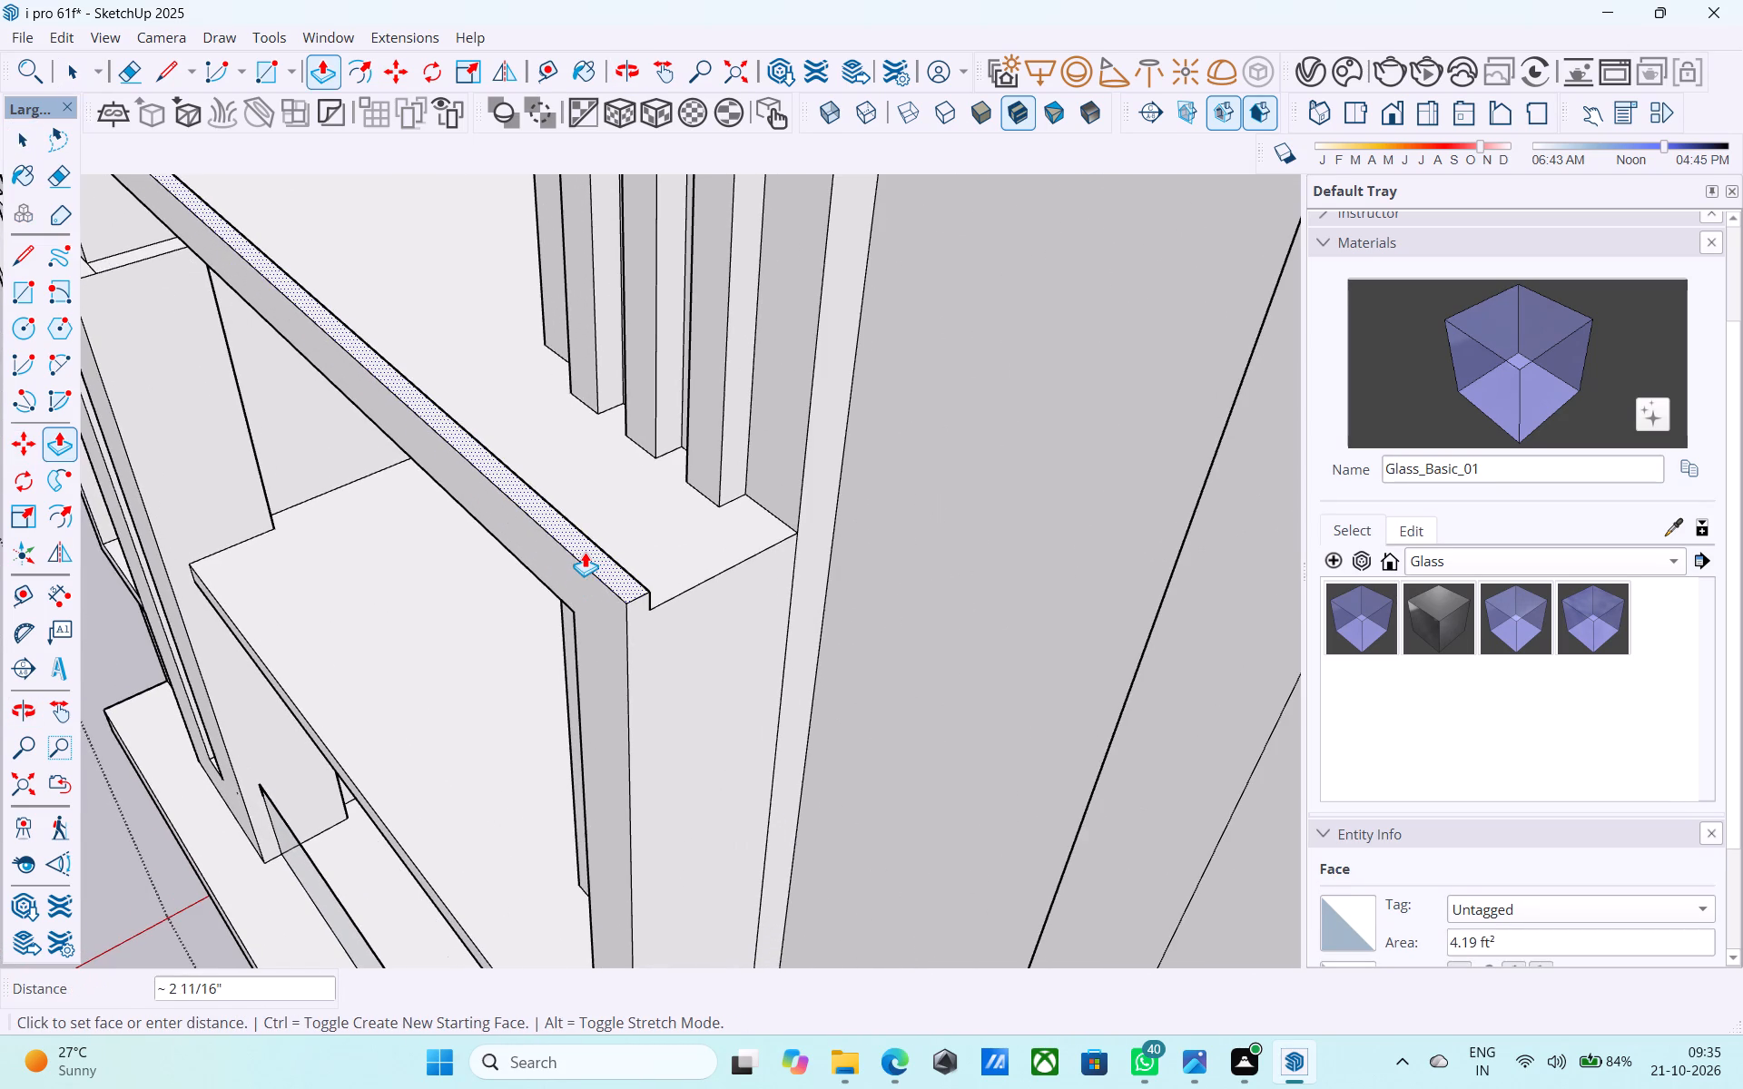
type("6\"")
key("Return")
key("space")
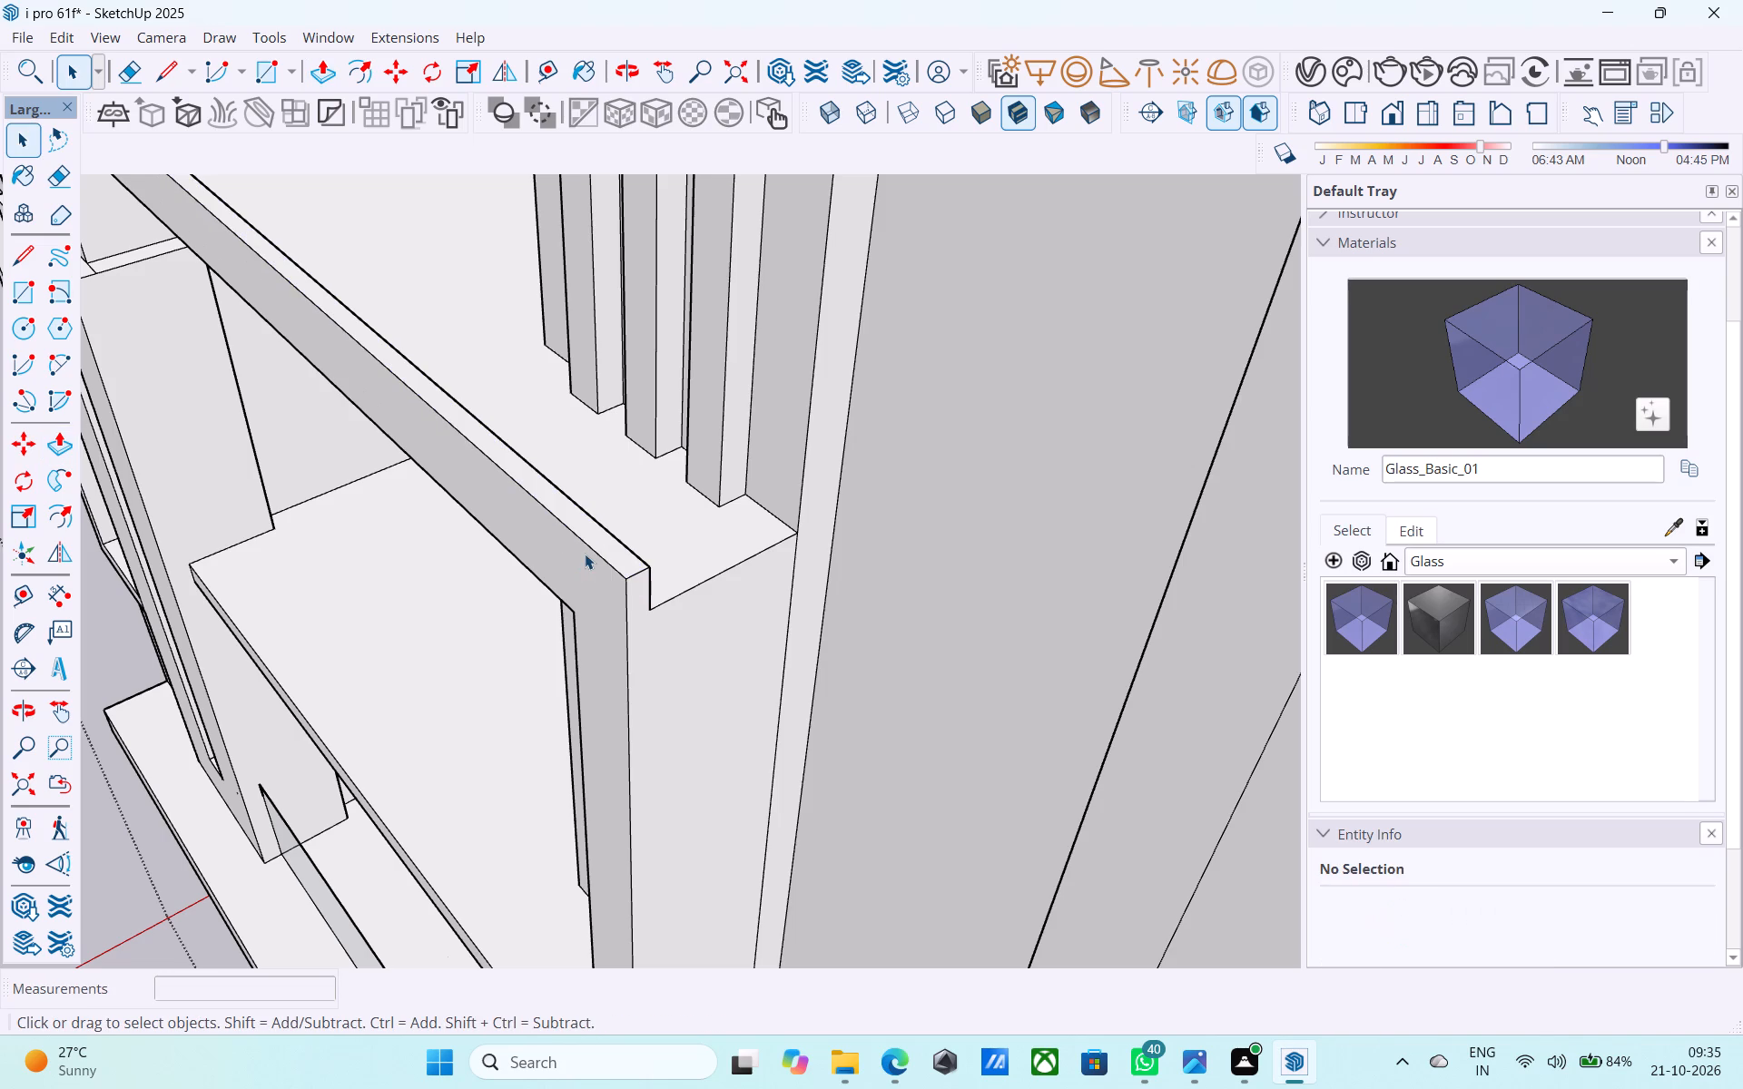
Examine the raised lip on top of the C-shaped band and the rest of the elevation from several angles.
scroll(590, 541, "down", 5)
middle_click_drag(607, 551, 1019, 252)
scroll(970, 387, "down", 9)
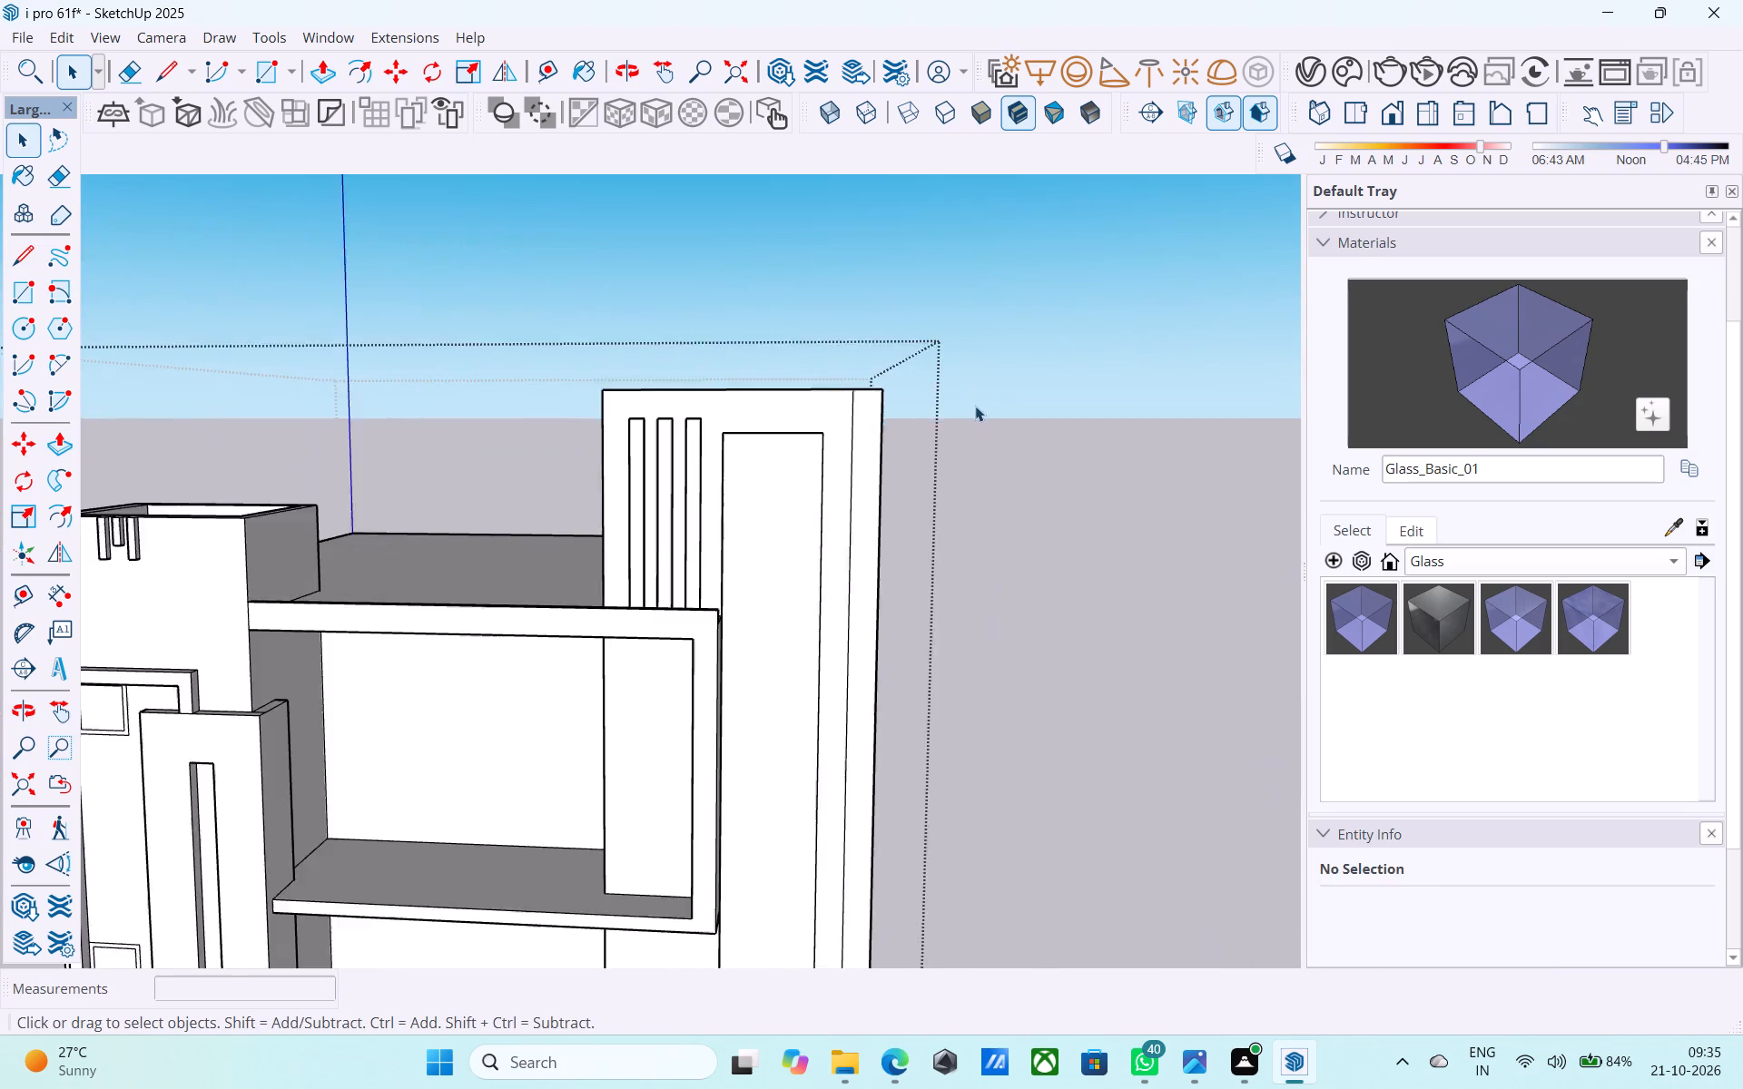
scroll(975, 406, "down", 5)
middle_click_drag(948, 450, 945, 407)
scroll(835, 486, "up", 4)
scroll(753, 538, "up", 1)
scroll(874, 460, "down", 4)
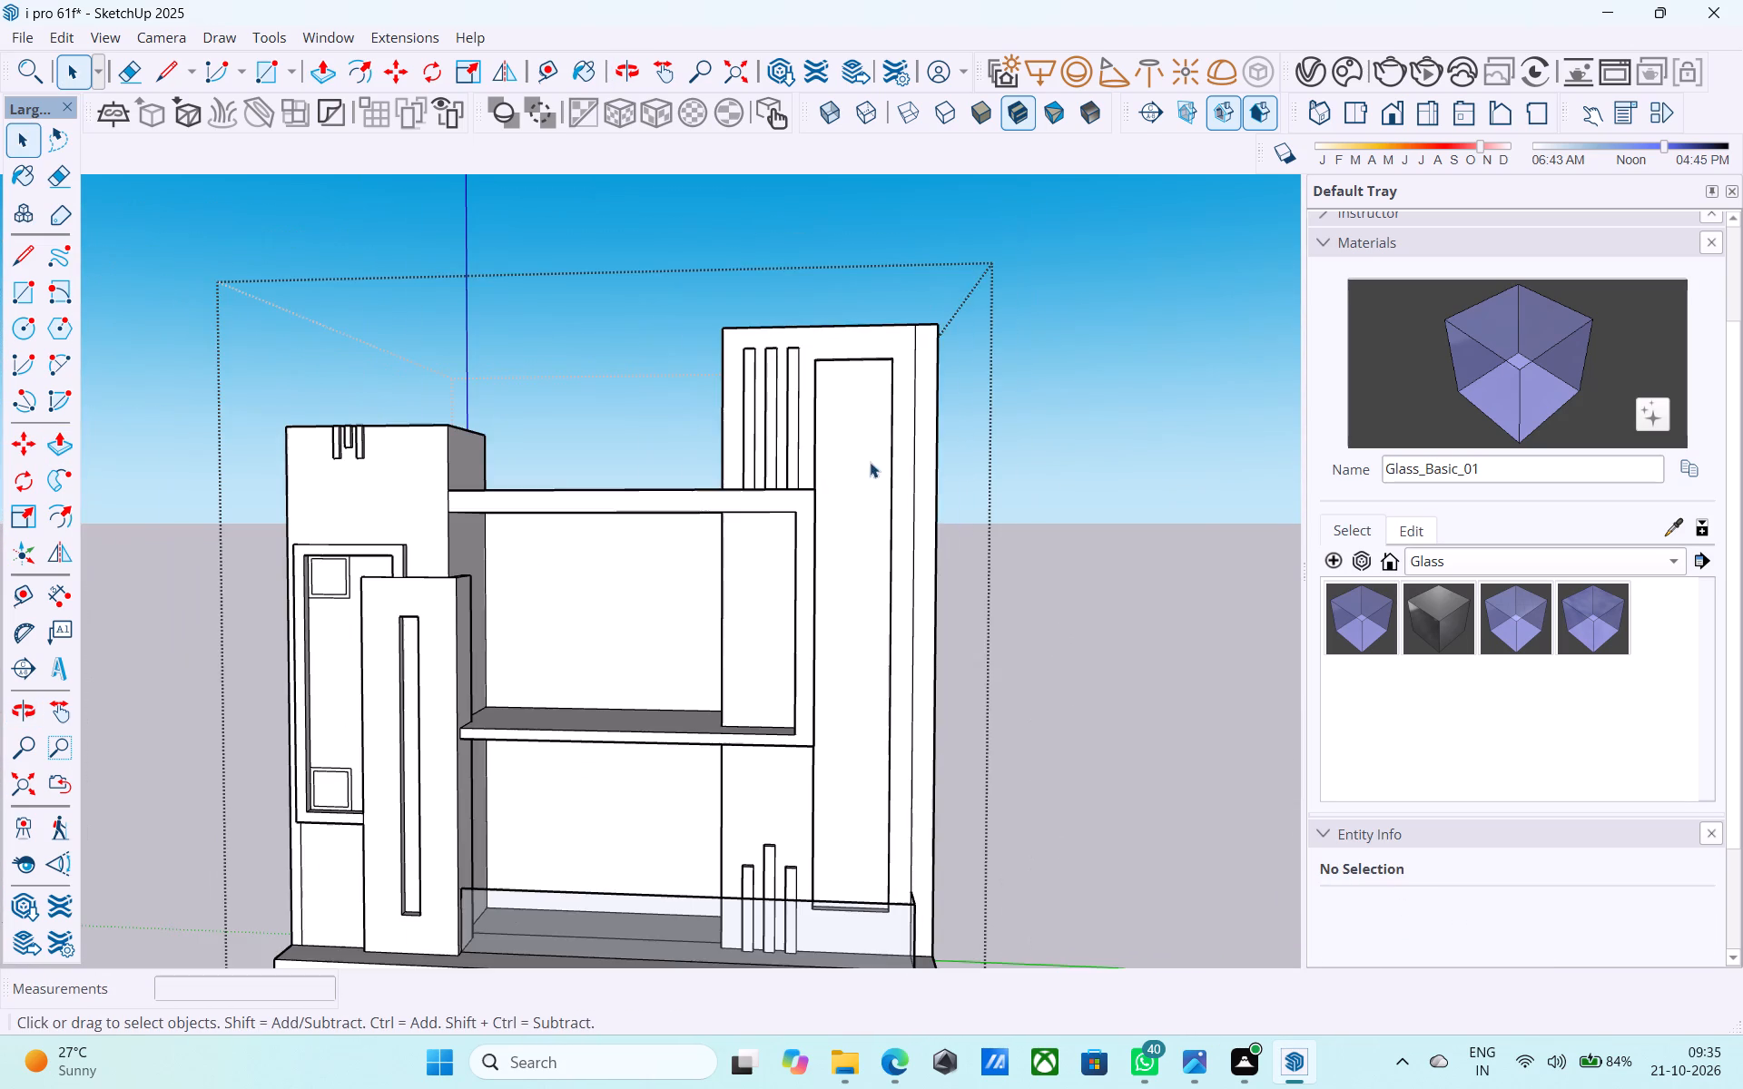
middle_click_drag(718, 673, 710, 648)
scroll(814, 586, "down", 2)
middle_click_drag(815, 589, 694, 613)
scroll(790, 604, "down", 2)
middle_click_drag(790, 604, 766, 605)
scroll(555, 749, "up", 4)
Copy the top front edge of the C-shaped band's lower slab 3" inward across the slab.
middle_click_drag(518, 775, 450, 742)
middle_click_drag(464, 596, 400, 644)
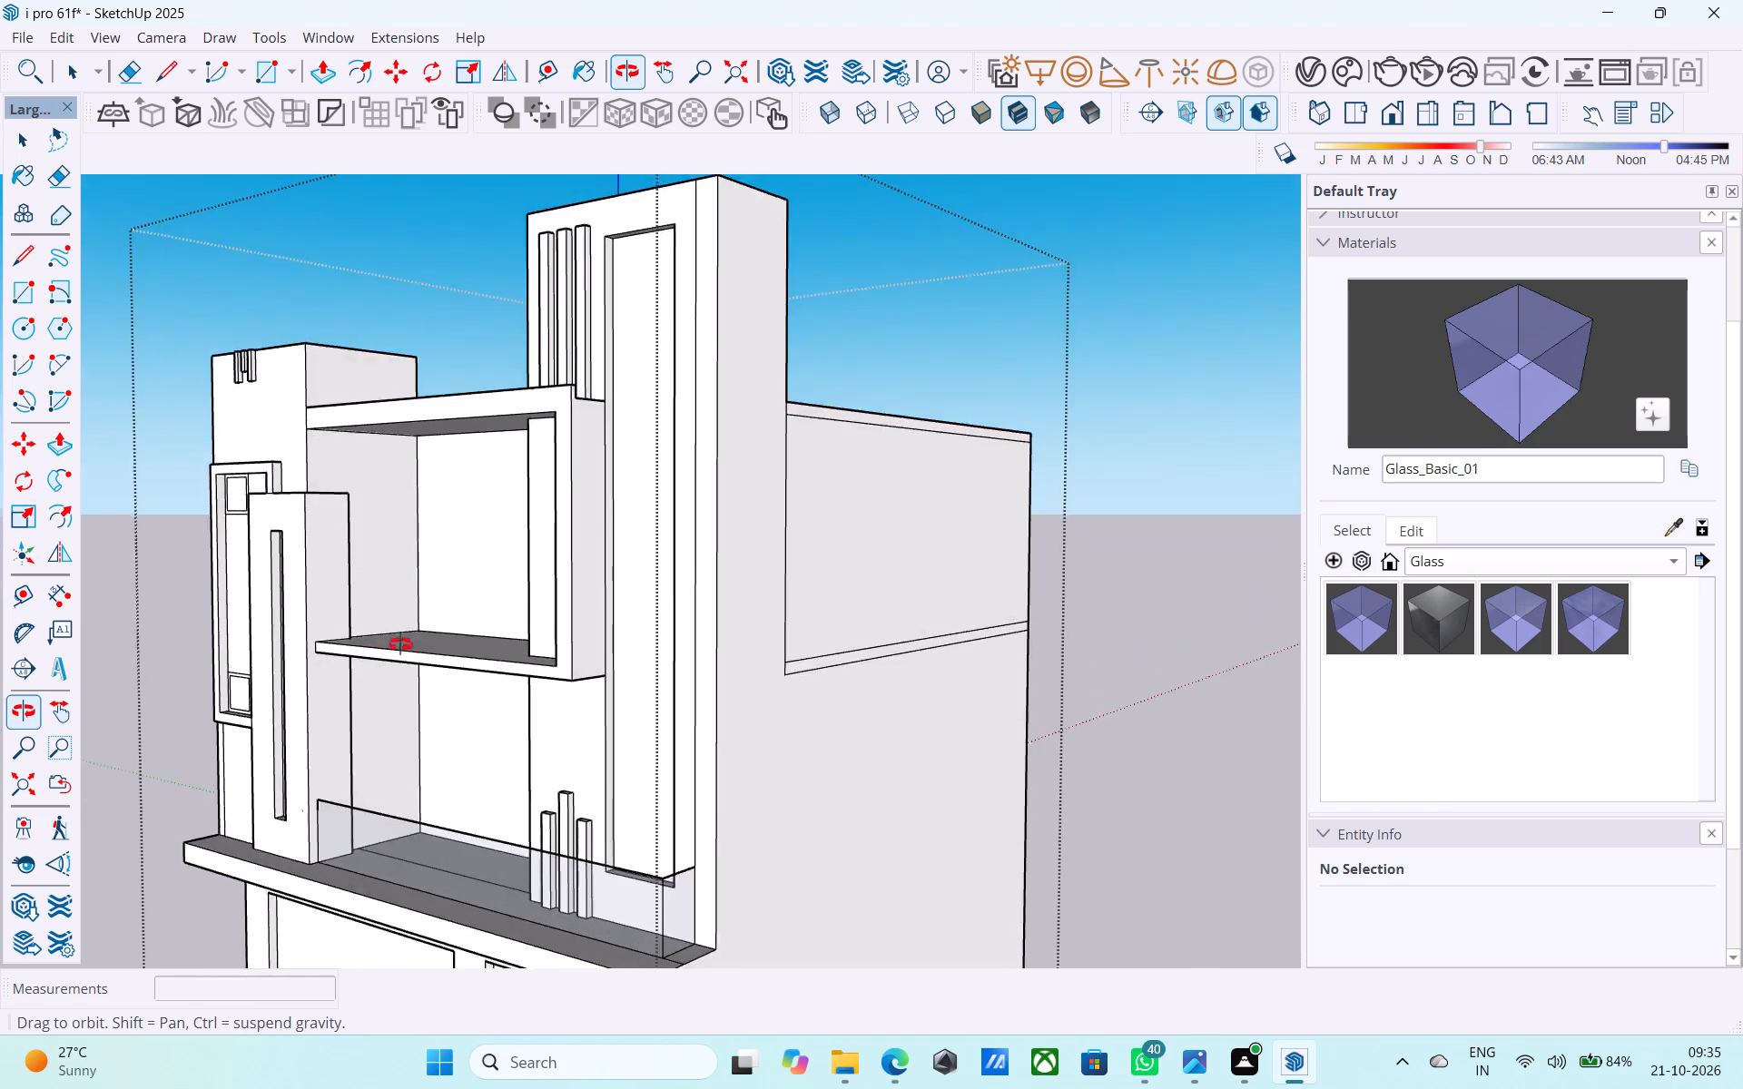
middle_click_drag(400, 644, 379, 672)
scroll(336, 711, "up", 3)
middle_click_drag(333, 690, 312, 741)
scroll(269, 766, "up", 7)
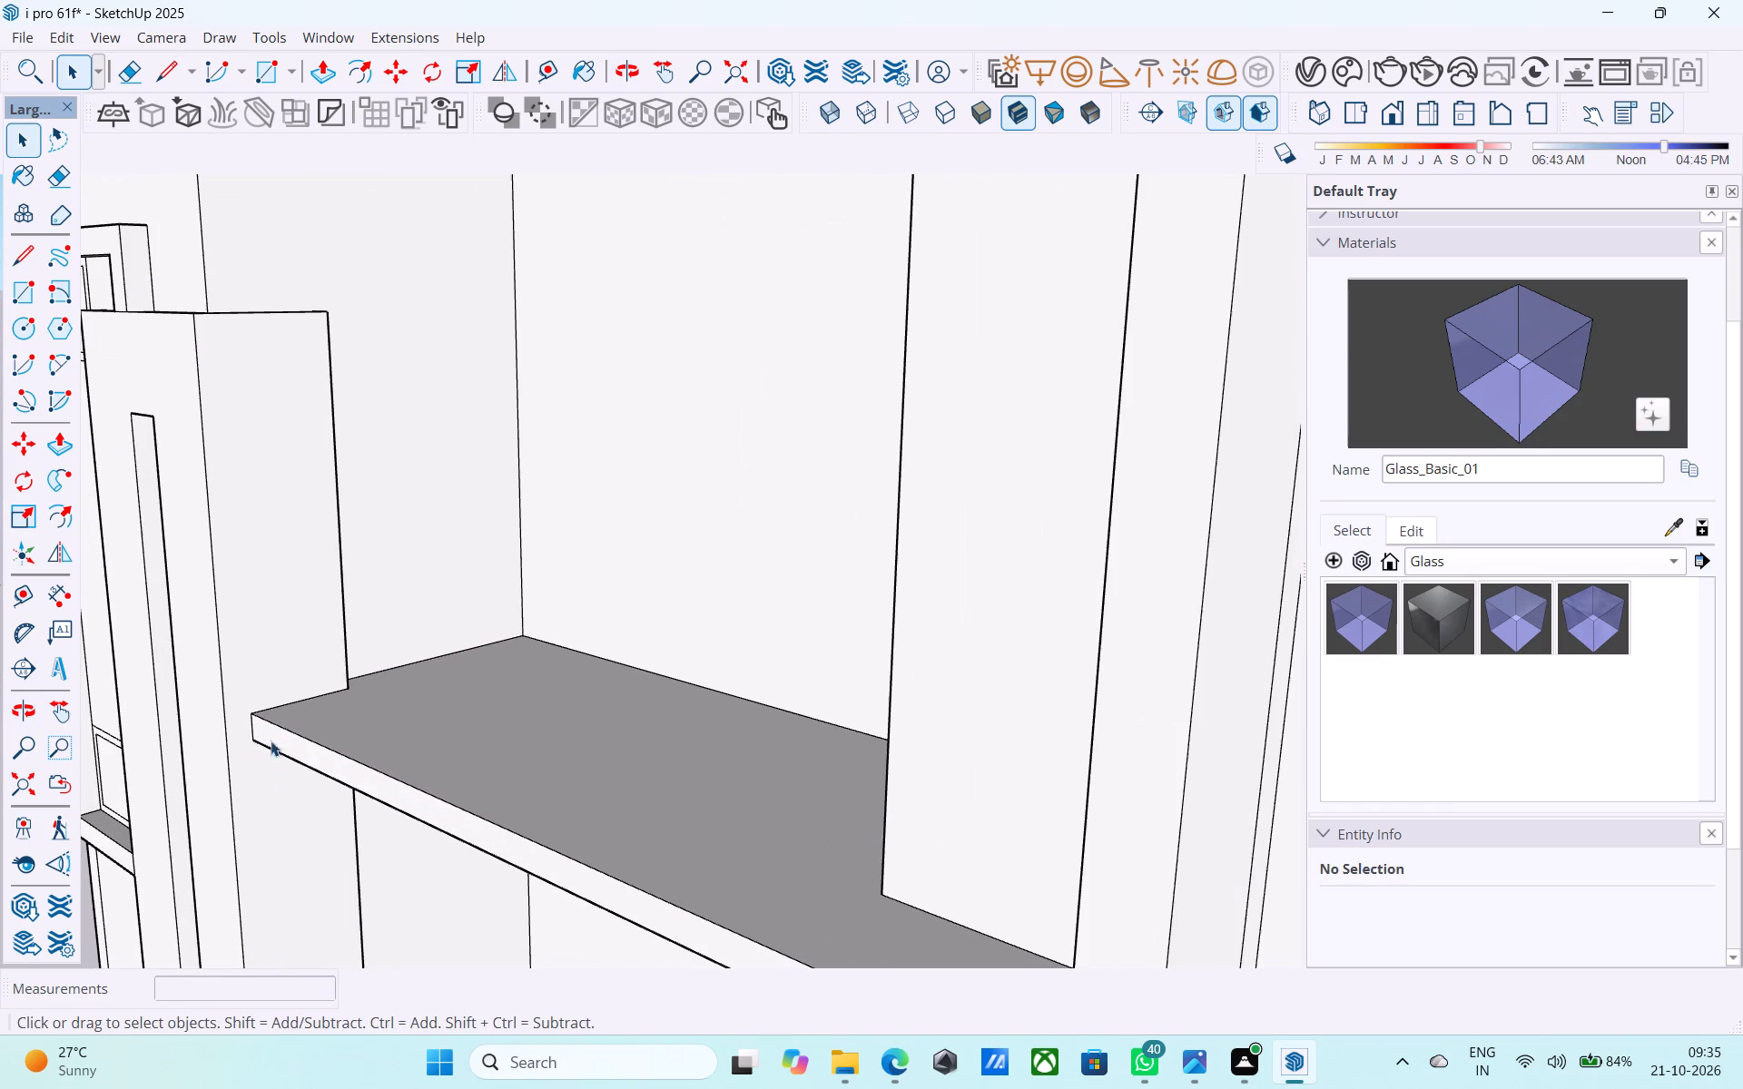
left_click(283, 728)
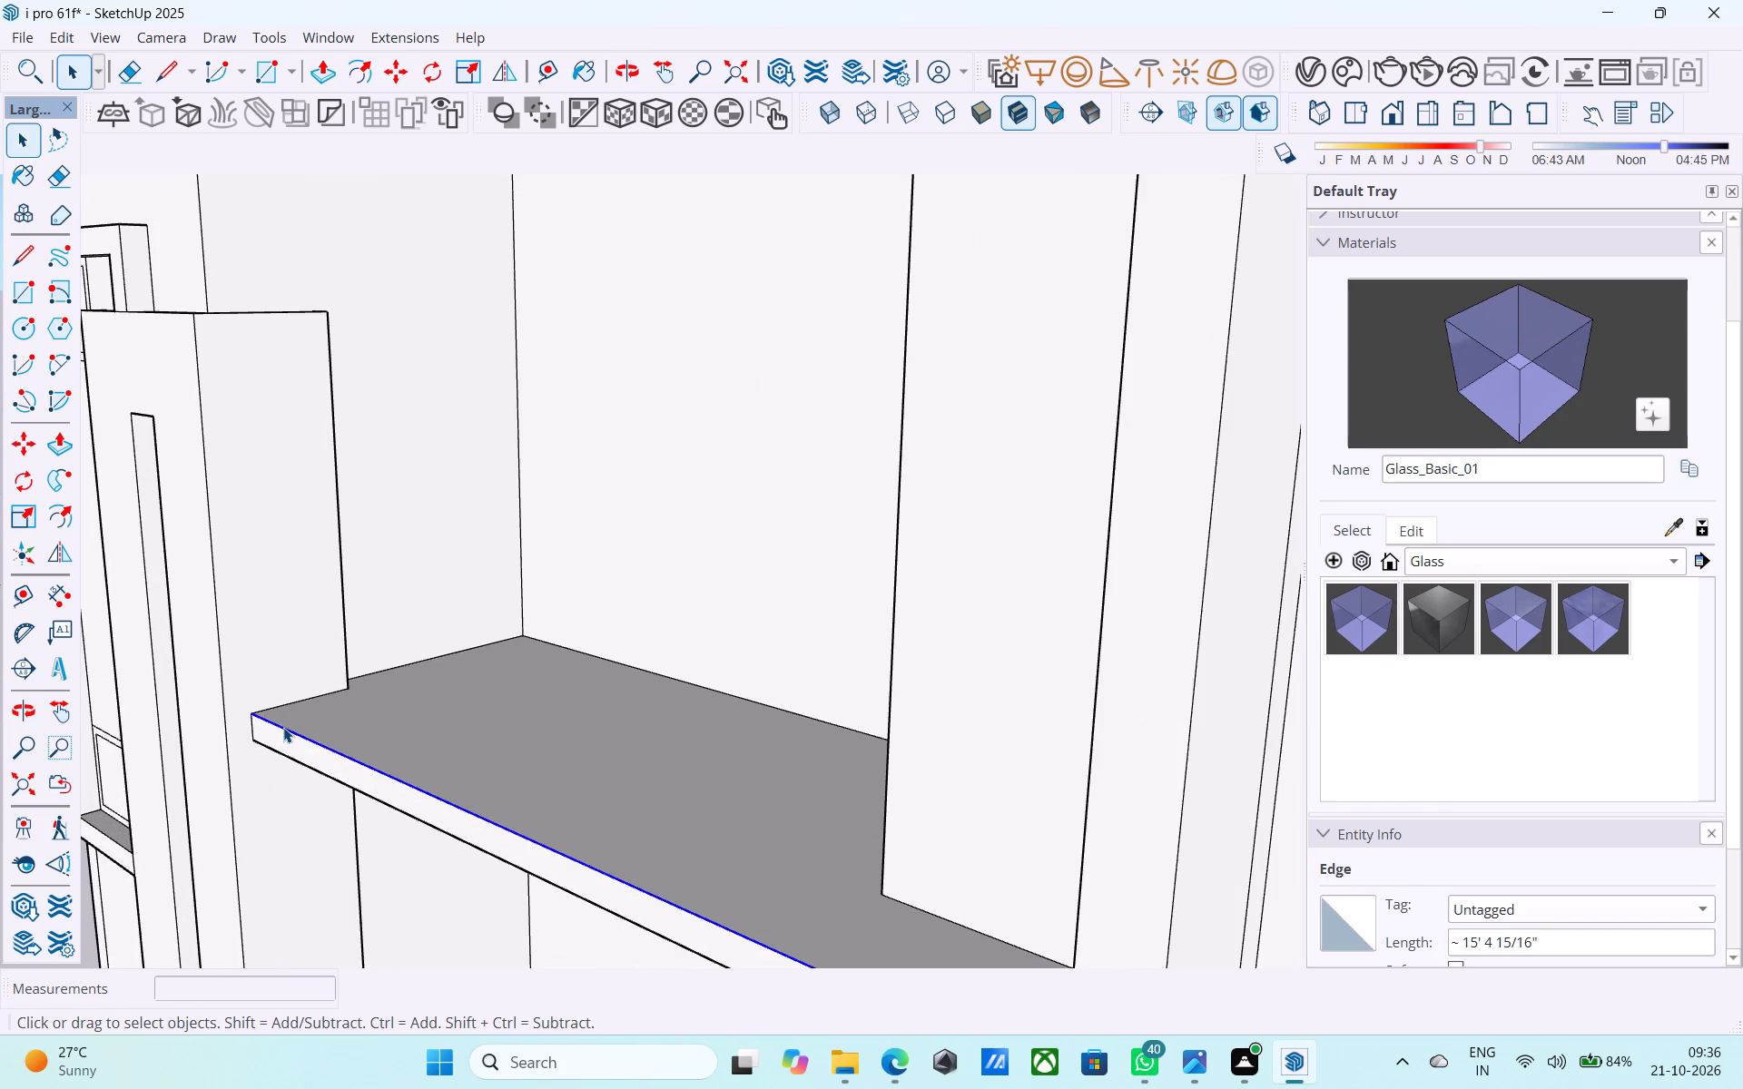
key("m")
left_click(259, 711)
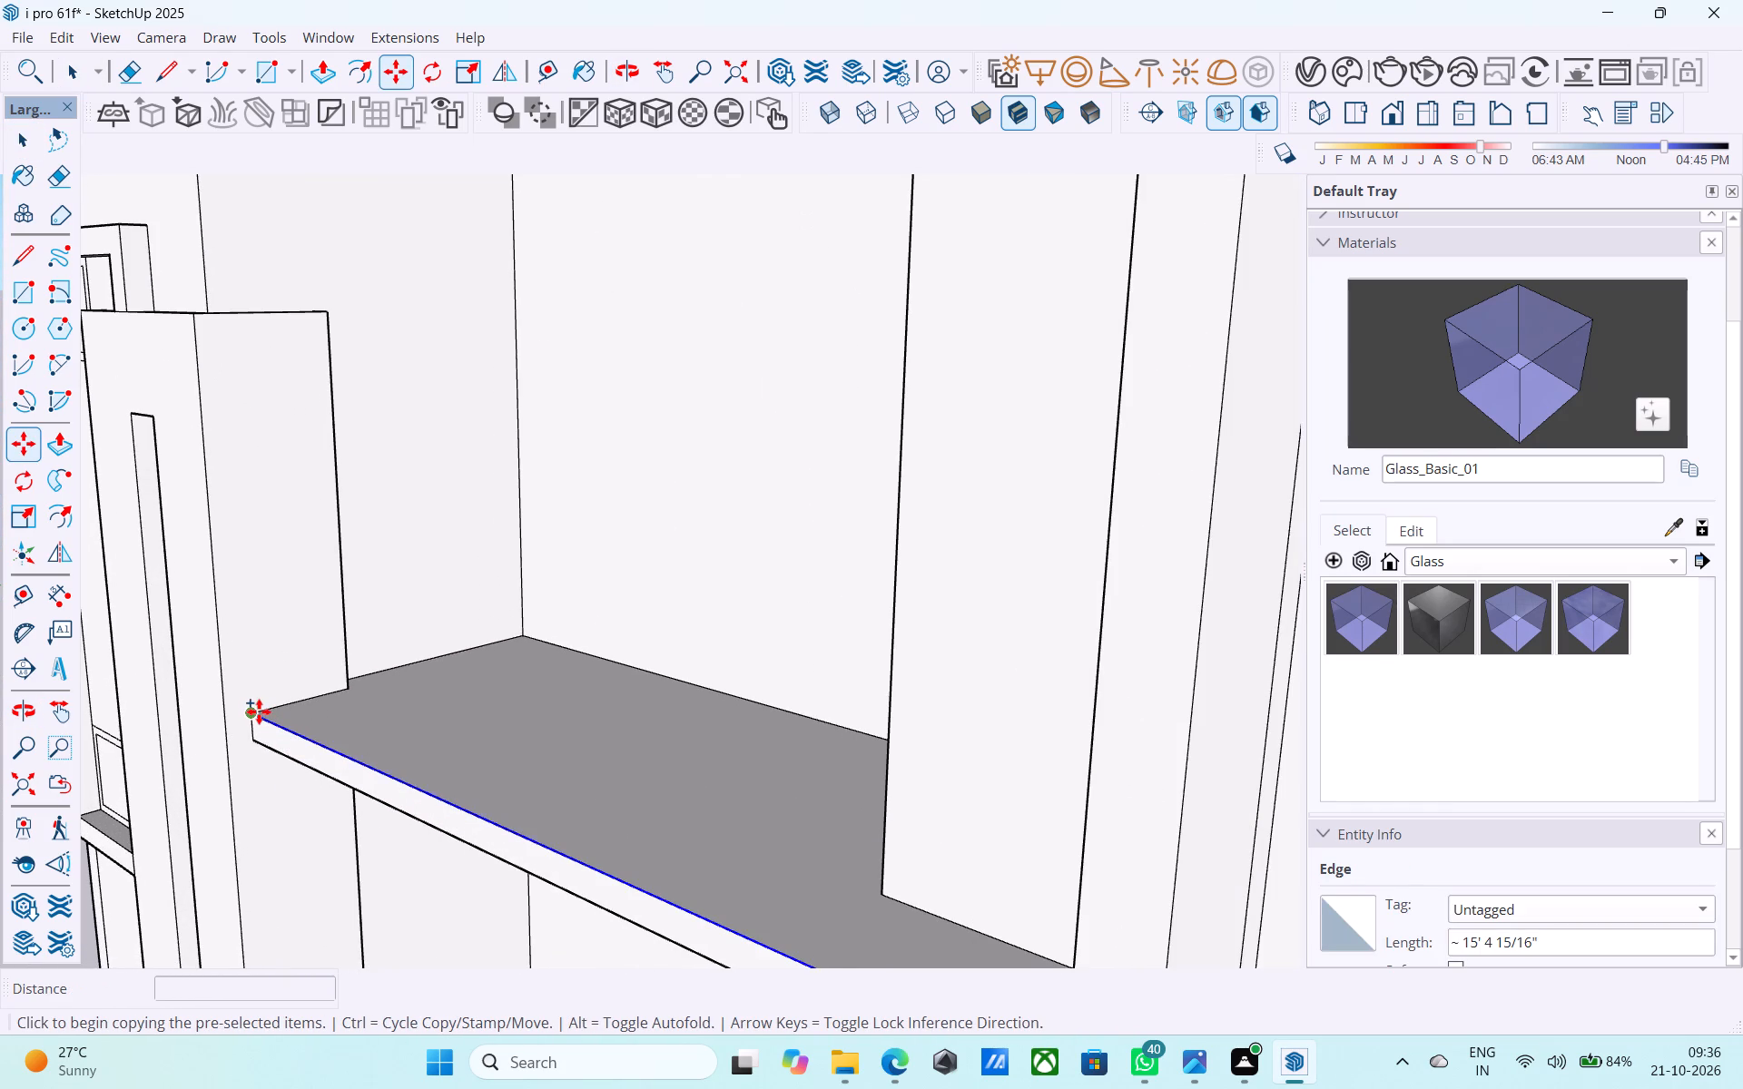
scroll(265, 709, "up", 6)
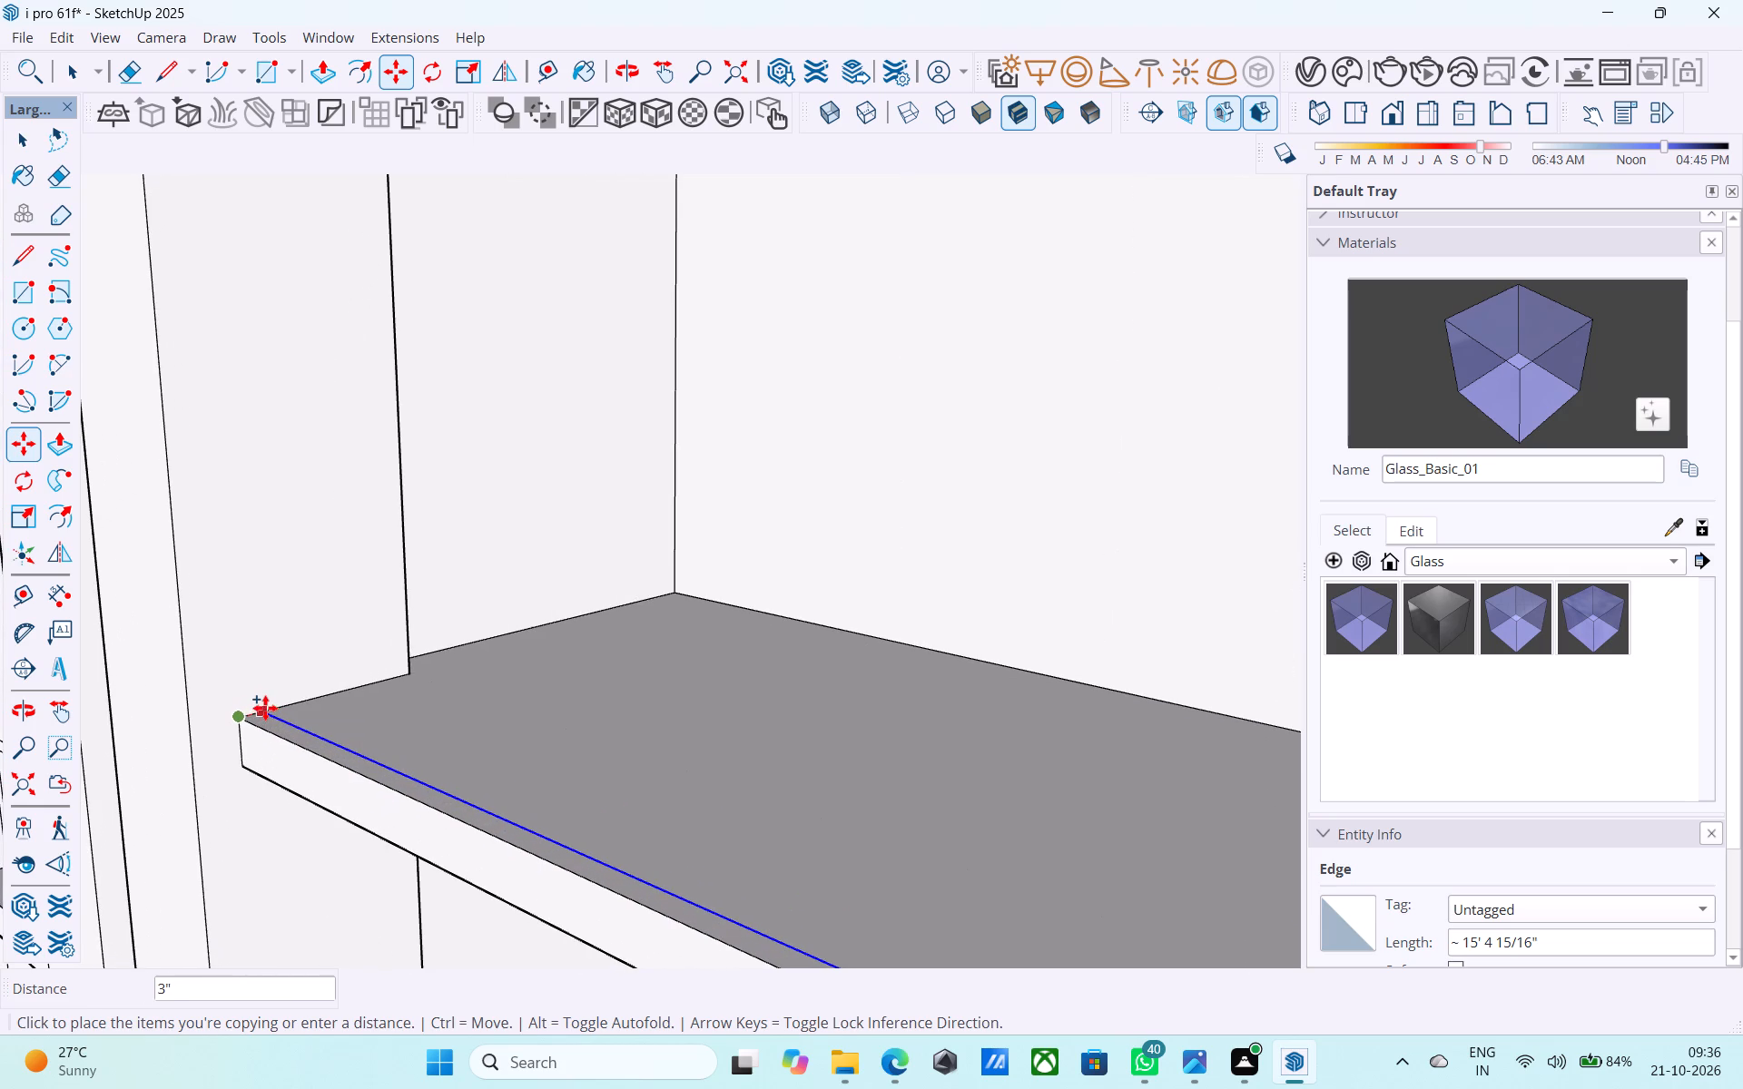
left_click(265, 708)
Examine the C-shaped band's upper lip and the copied edge on its lower slab from above, front and side.
scroll(300, 547, "down", 2)
scroll(300, 547, "up", 1)
scroll(300, 547, "down", 11)
middle_click_drag(335, 616, 555, 701)
scroll(485, 657, "down", 4)
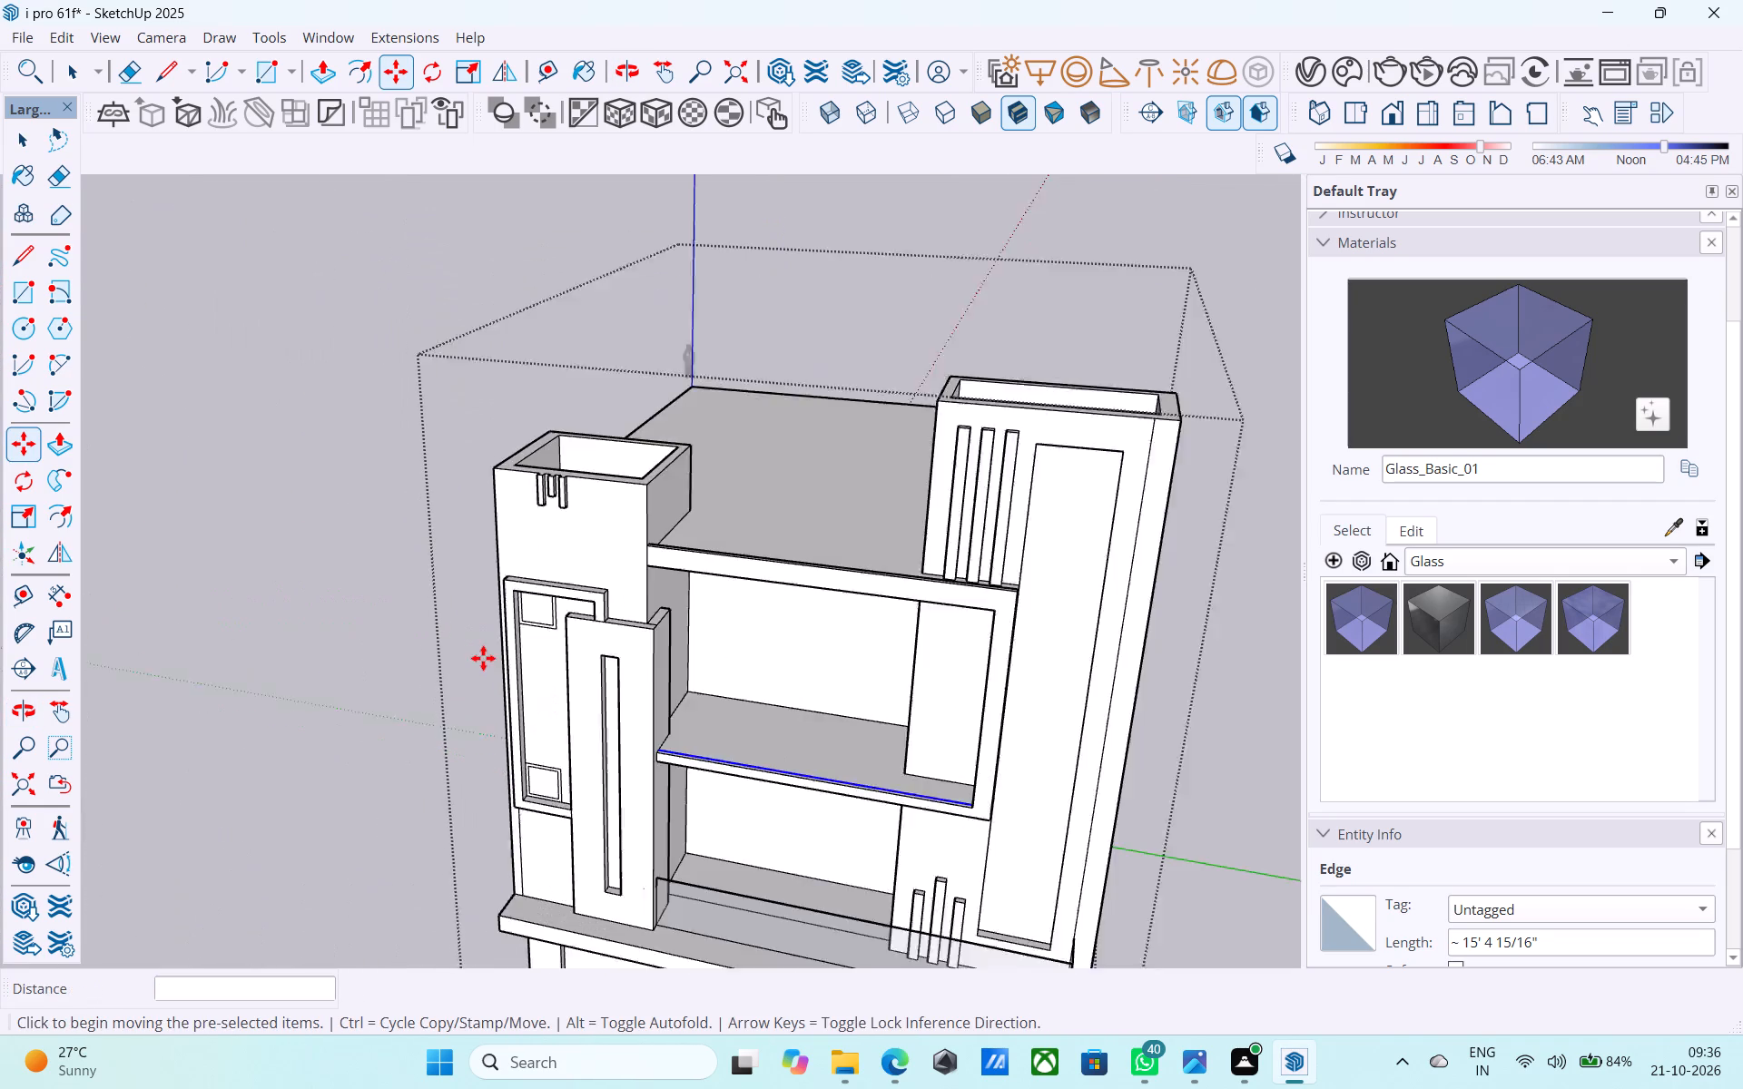
scroll(483, 658, "down", 4)
middle_click_drag(723, 721, 980, 721)
scroll(1108, 708, "up", 10)
middle_click_drag(946, 734, 997, 879)
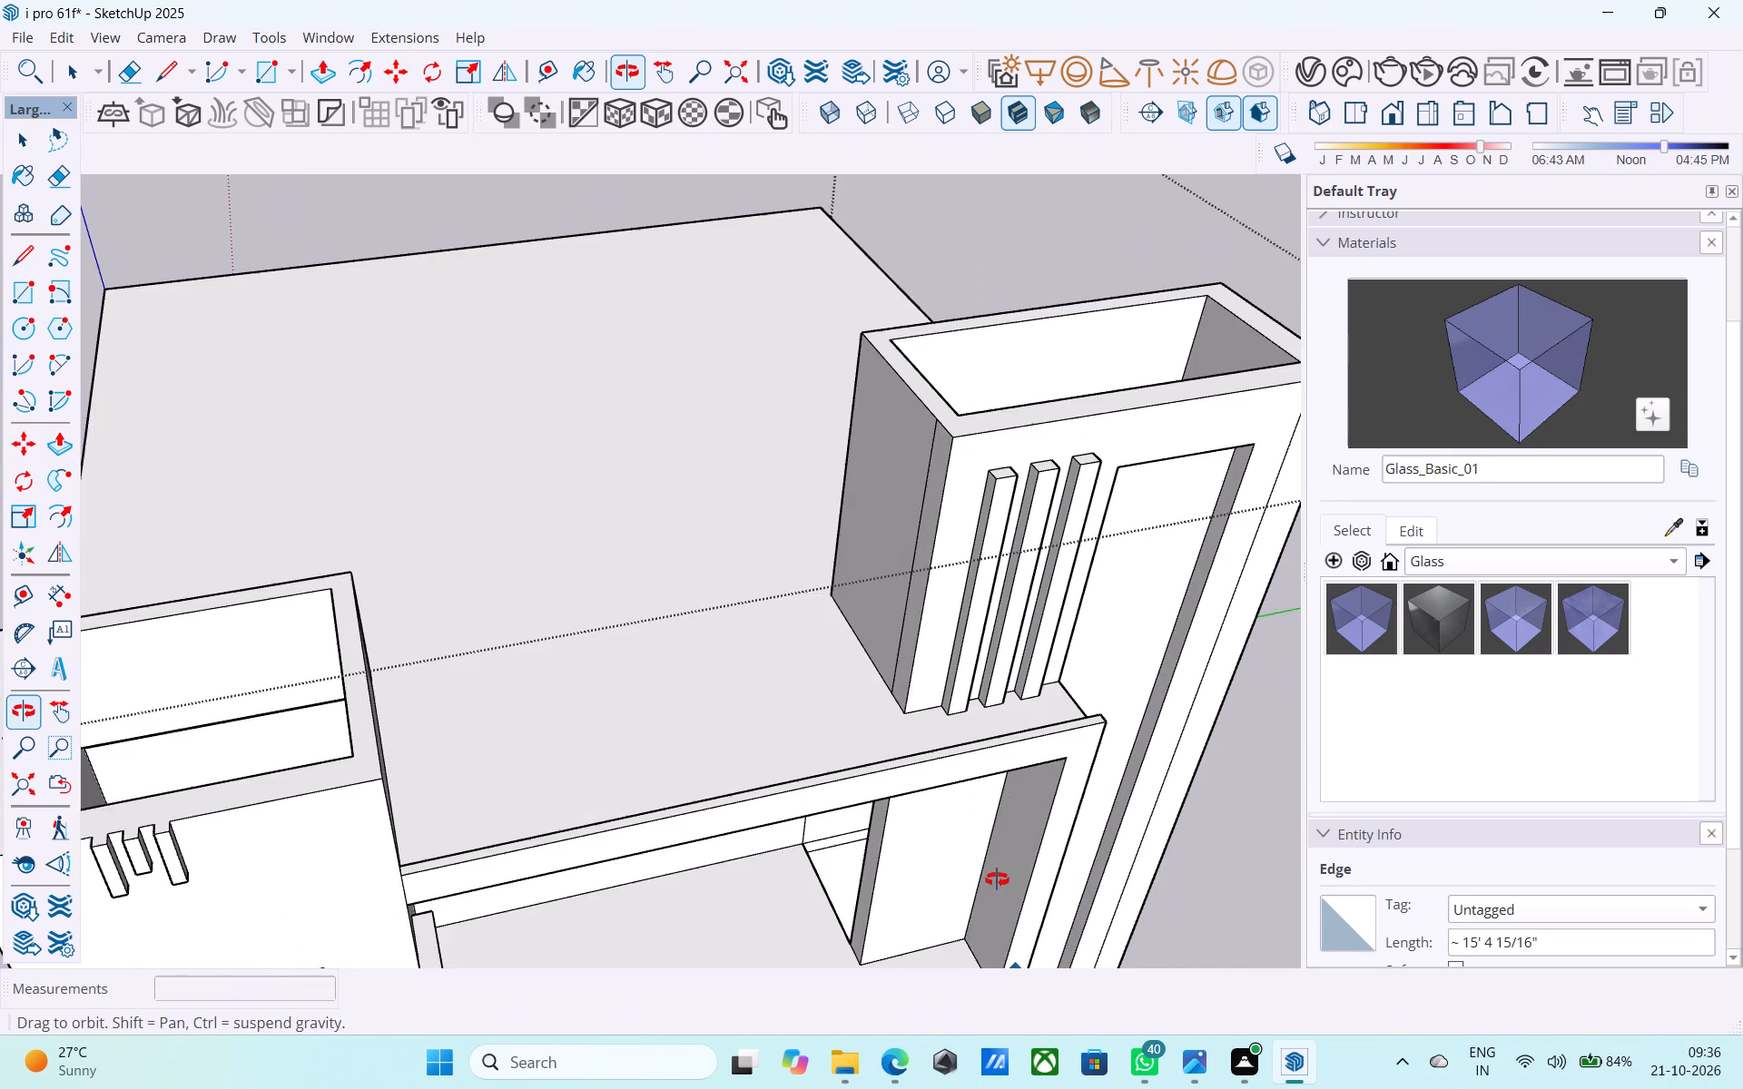
middle_click_drag(997, 879, 1047, 618)
scroll(1051, 607, "down", 8)
middle_click_drag(1022, 727, 527, 778)
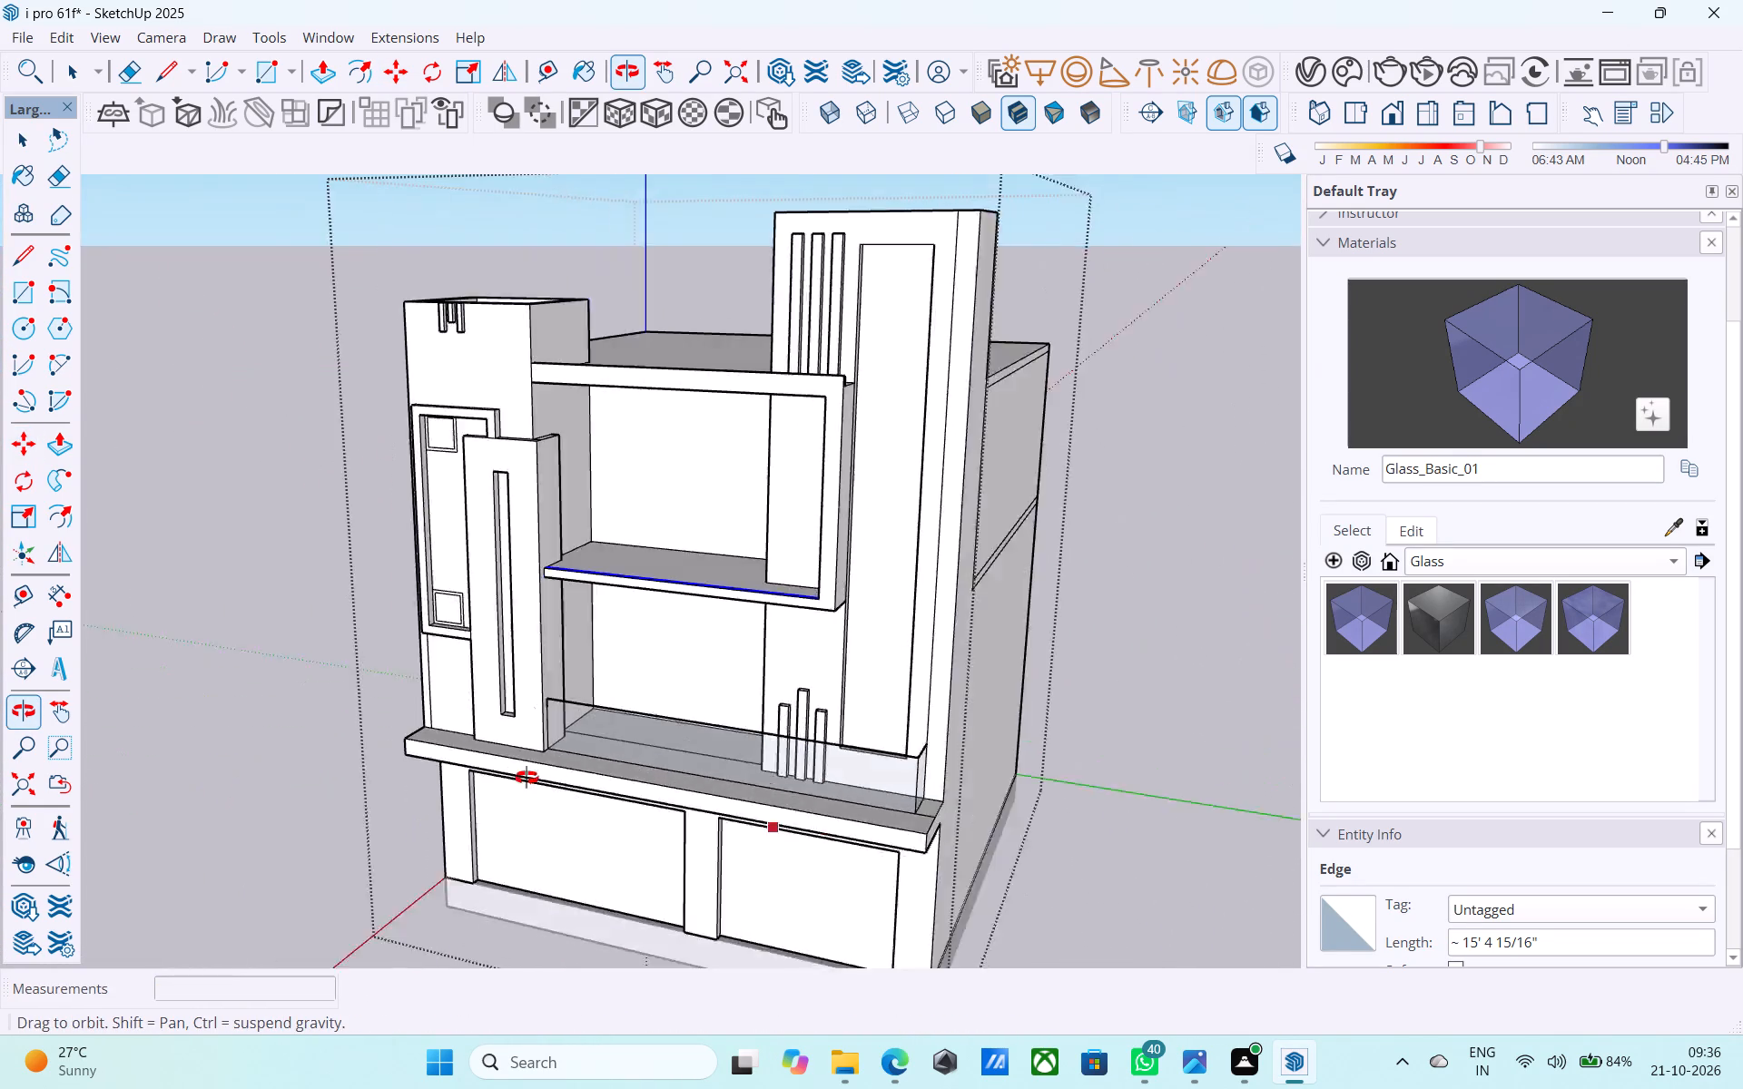
middle_click_drag(527, 778, 223, 803)
scroll(358, 601, "up", 6)
middle_click_drag(365, 610, 438, 717)
key("space")
scroll(430, 700, "up", 8)
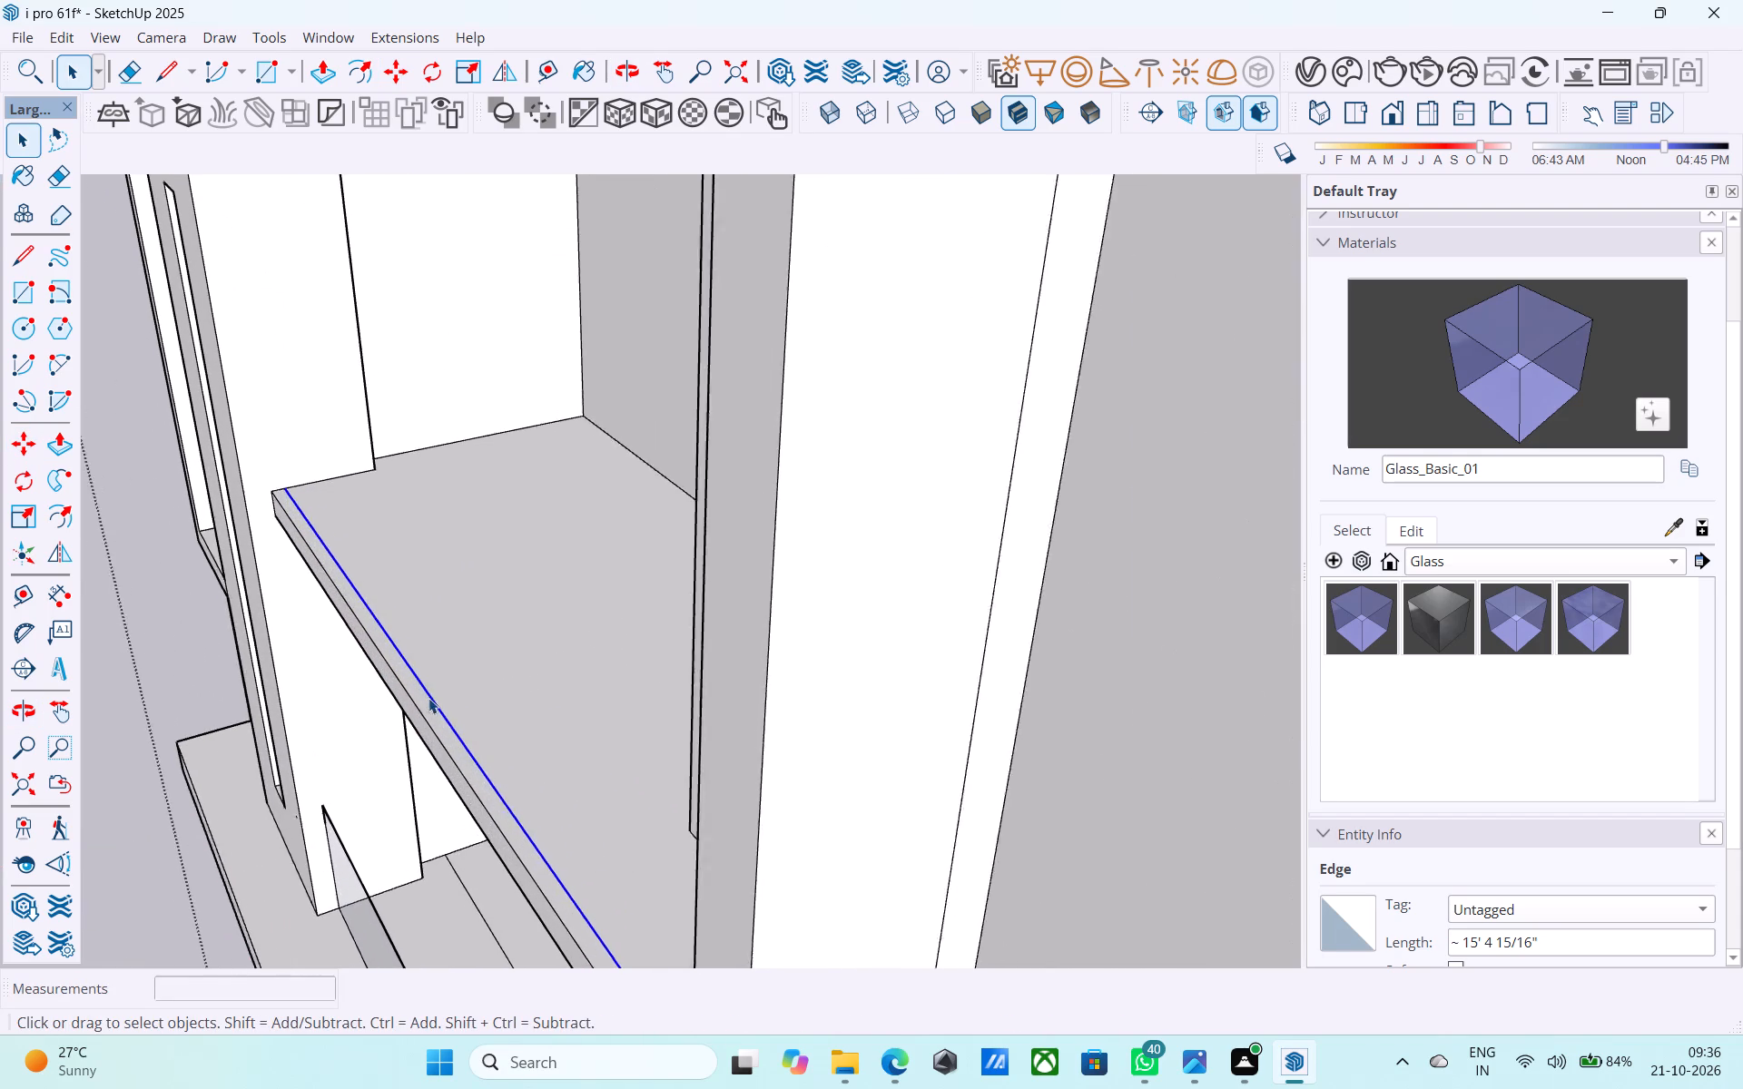
Push/Pull the narrow strip along the front of the C-shaped band's lower slab 6" upward.
scroll(428, 698, "up", 2)
left_click(417, 695)
scroll(416, 695, "up", 2)
key("p")
left_click(416, 695)
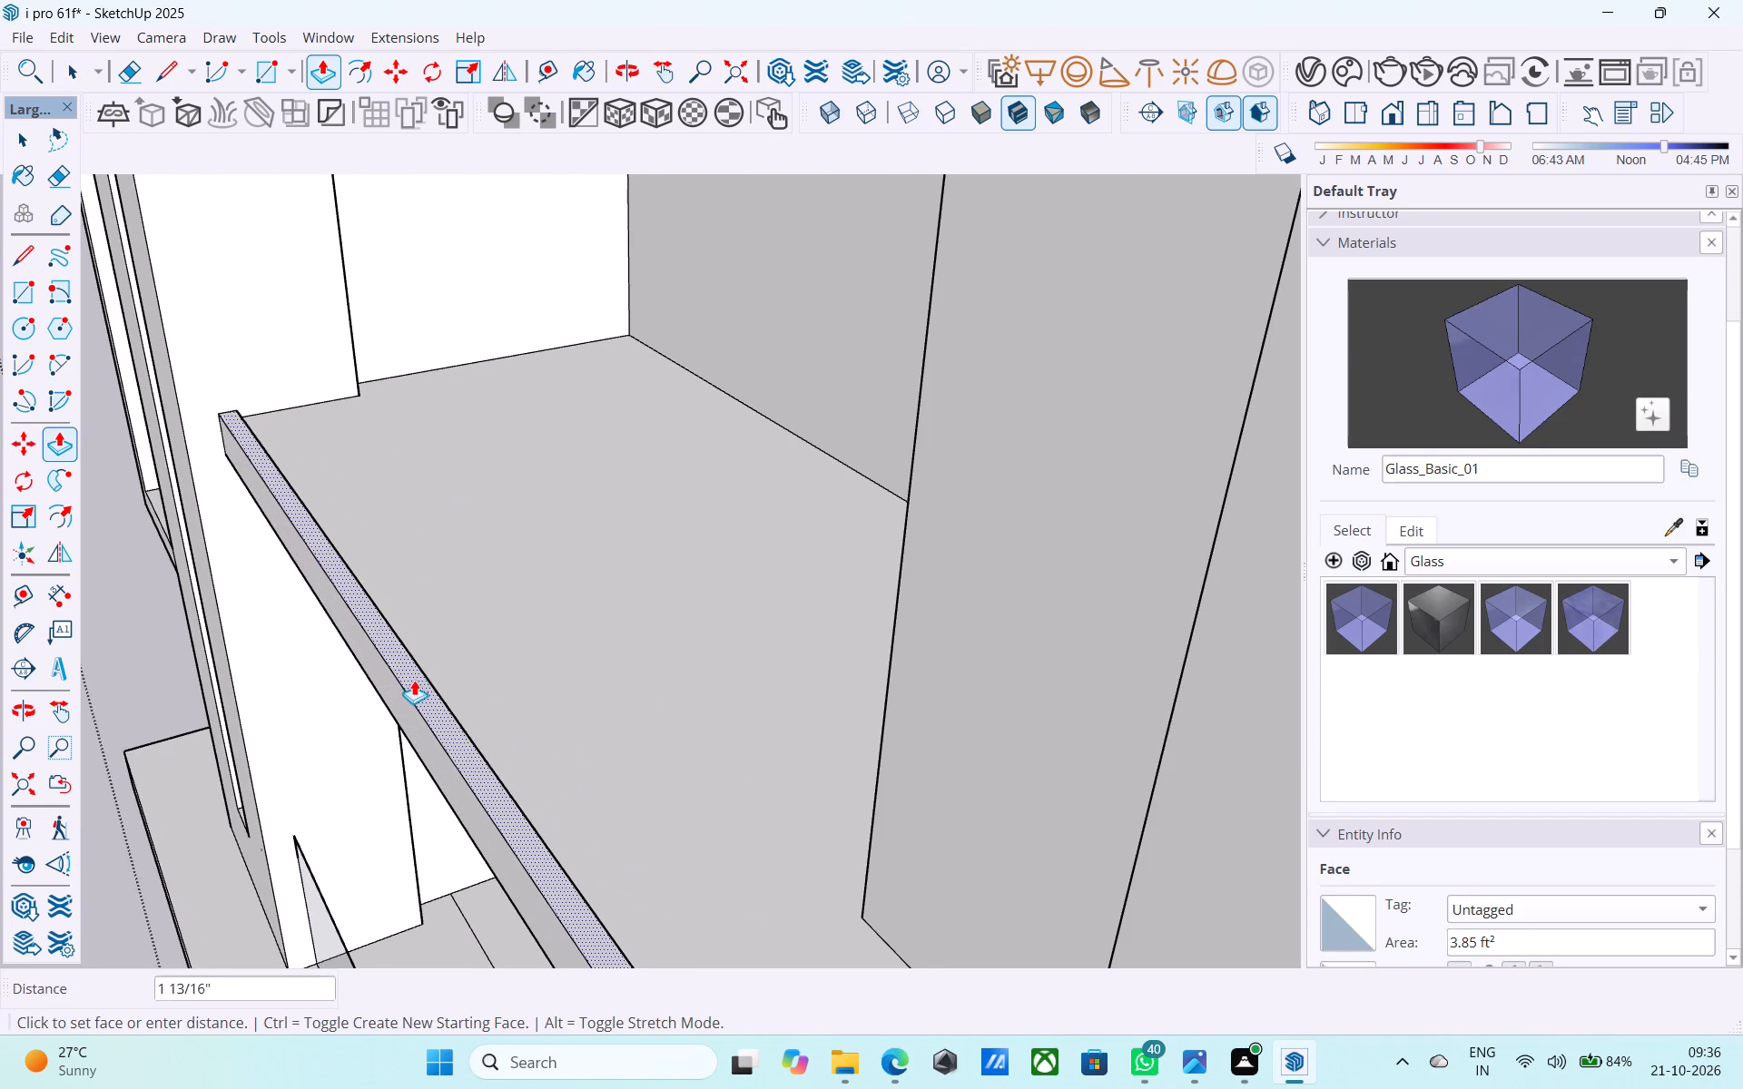
type("6\"")
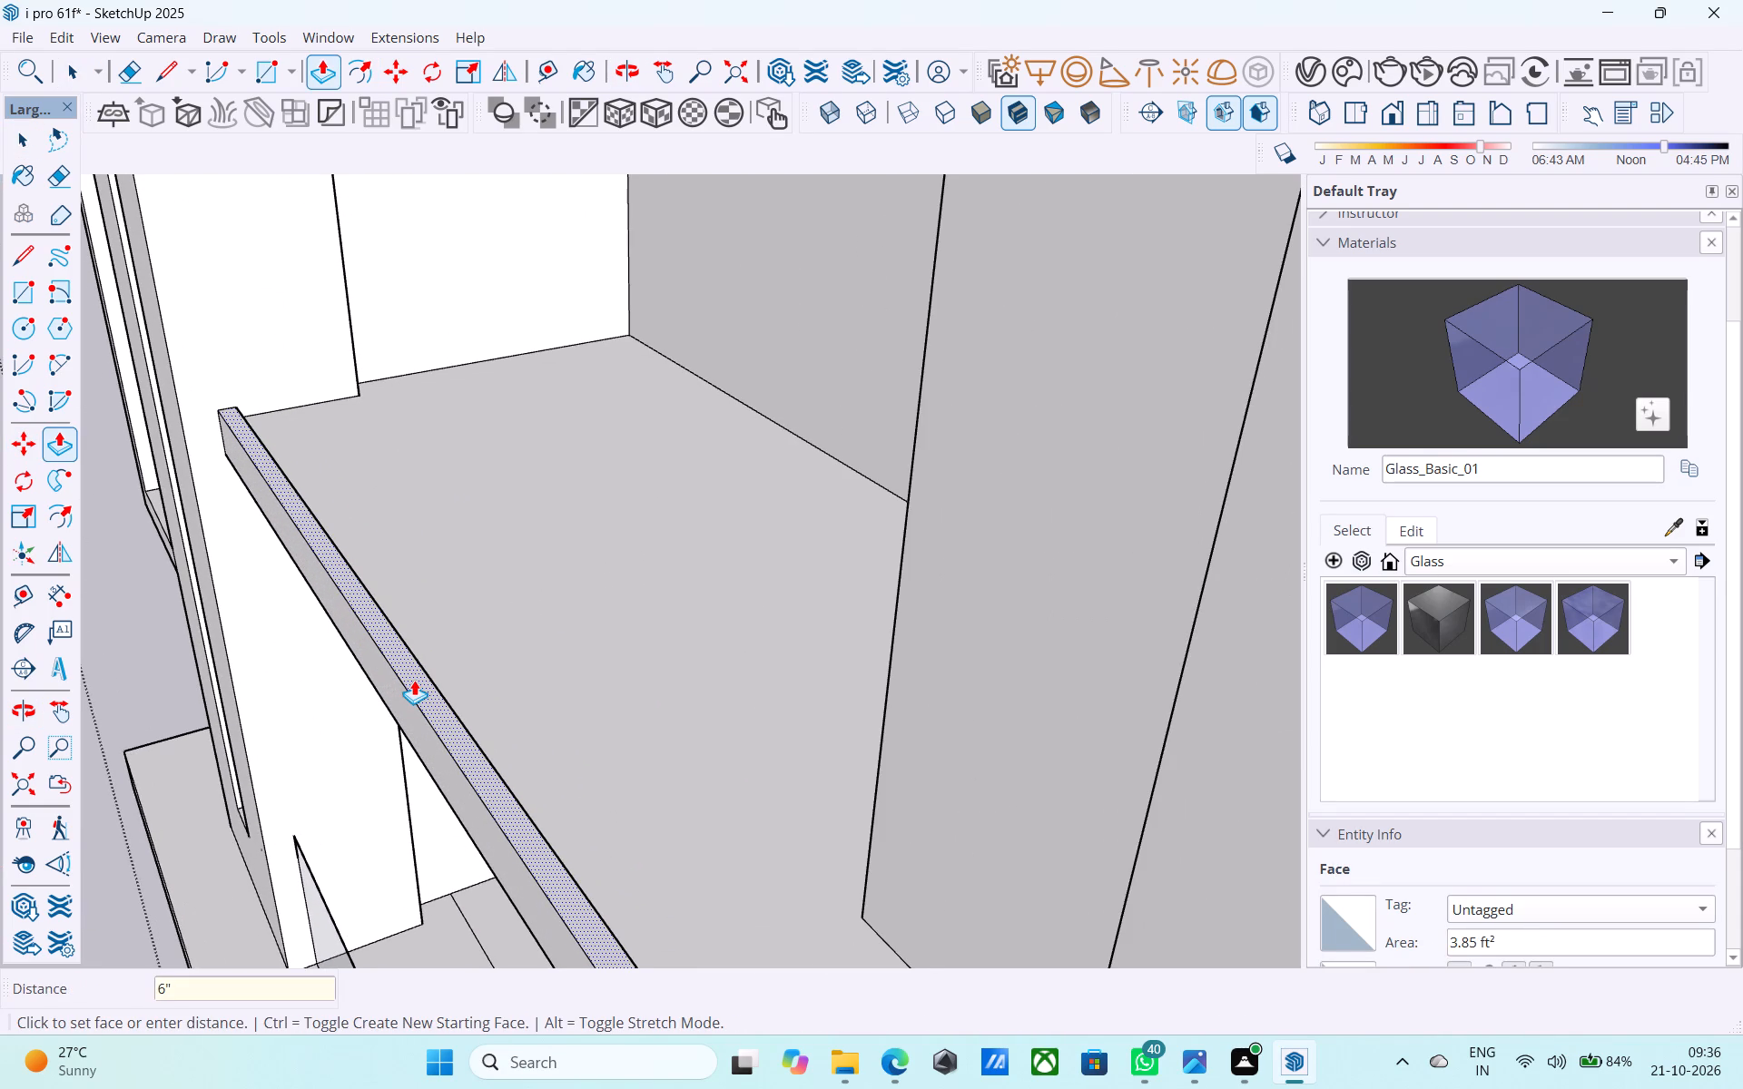
key("Return")
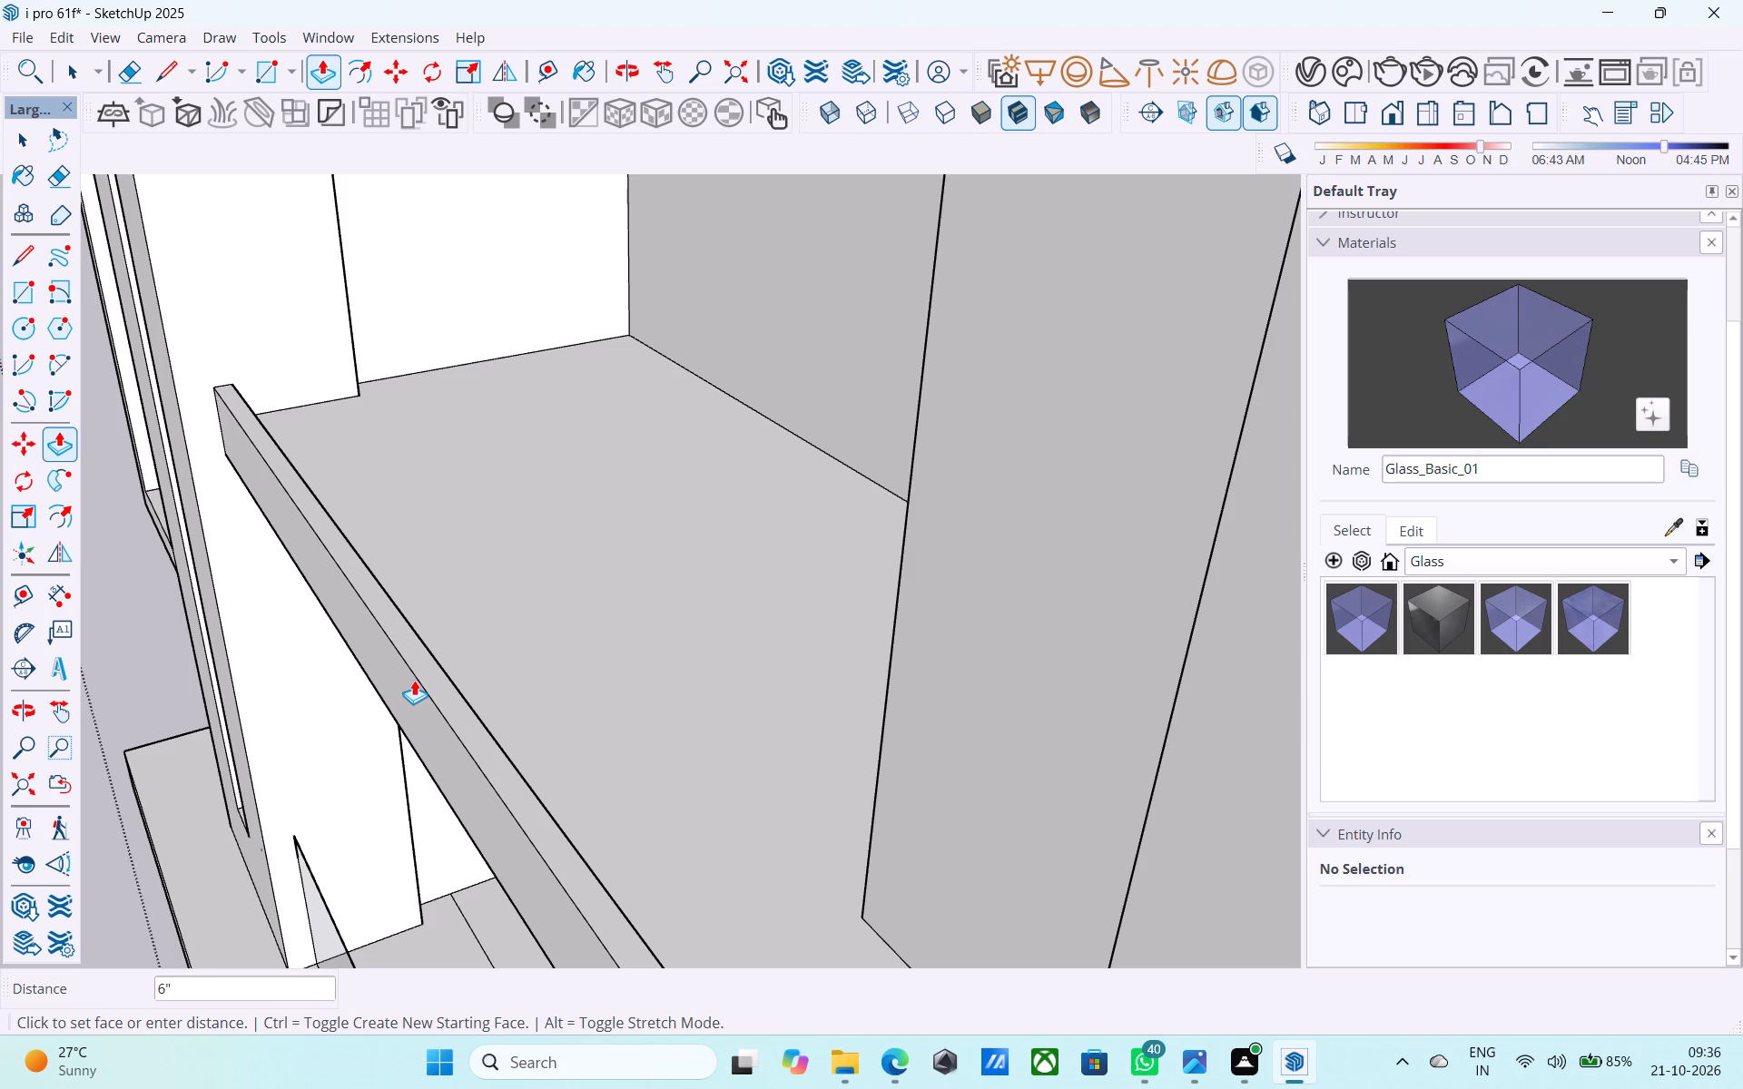
Examine the raised lip on the C-shaped band's lower slab and the whole elevation from the front.
scroll(428, 671, "down", 7)
middle_click_drag(437, 687, 741, 537)
scroll(738, 558, "down", 5)
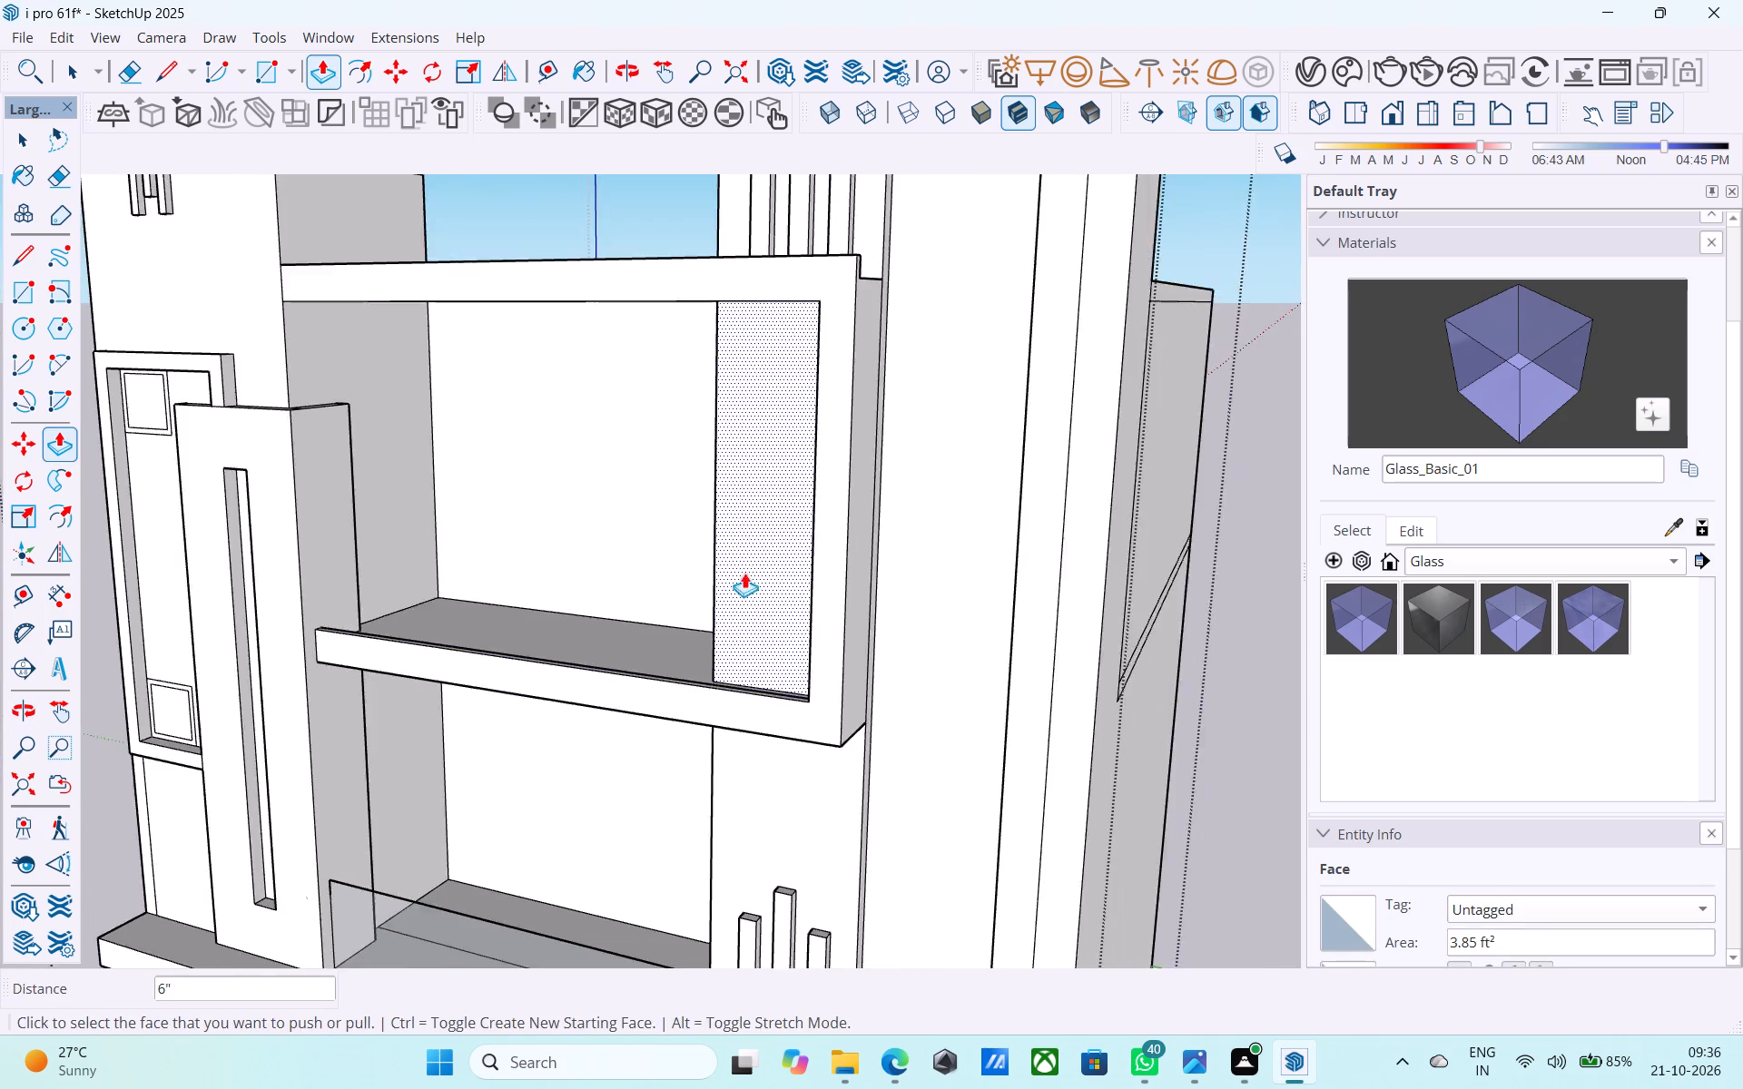
middle_click_drag(744, 573, 892, 566)
scroll(578, 654, "down", 6)
middle_click_drag(968, 649, 1072, 539)
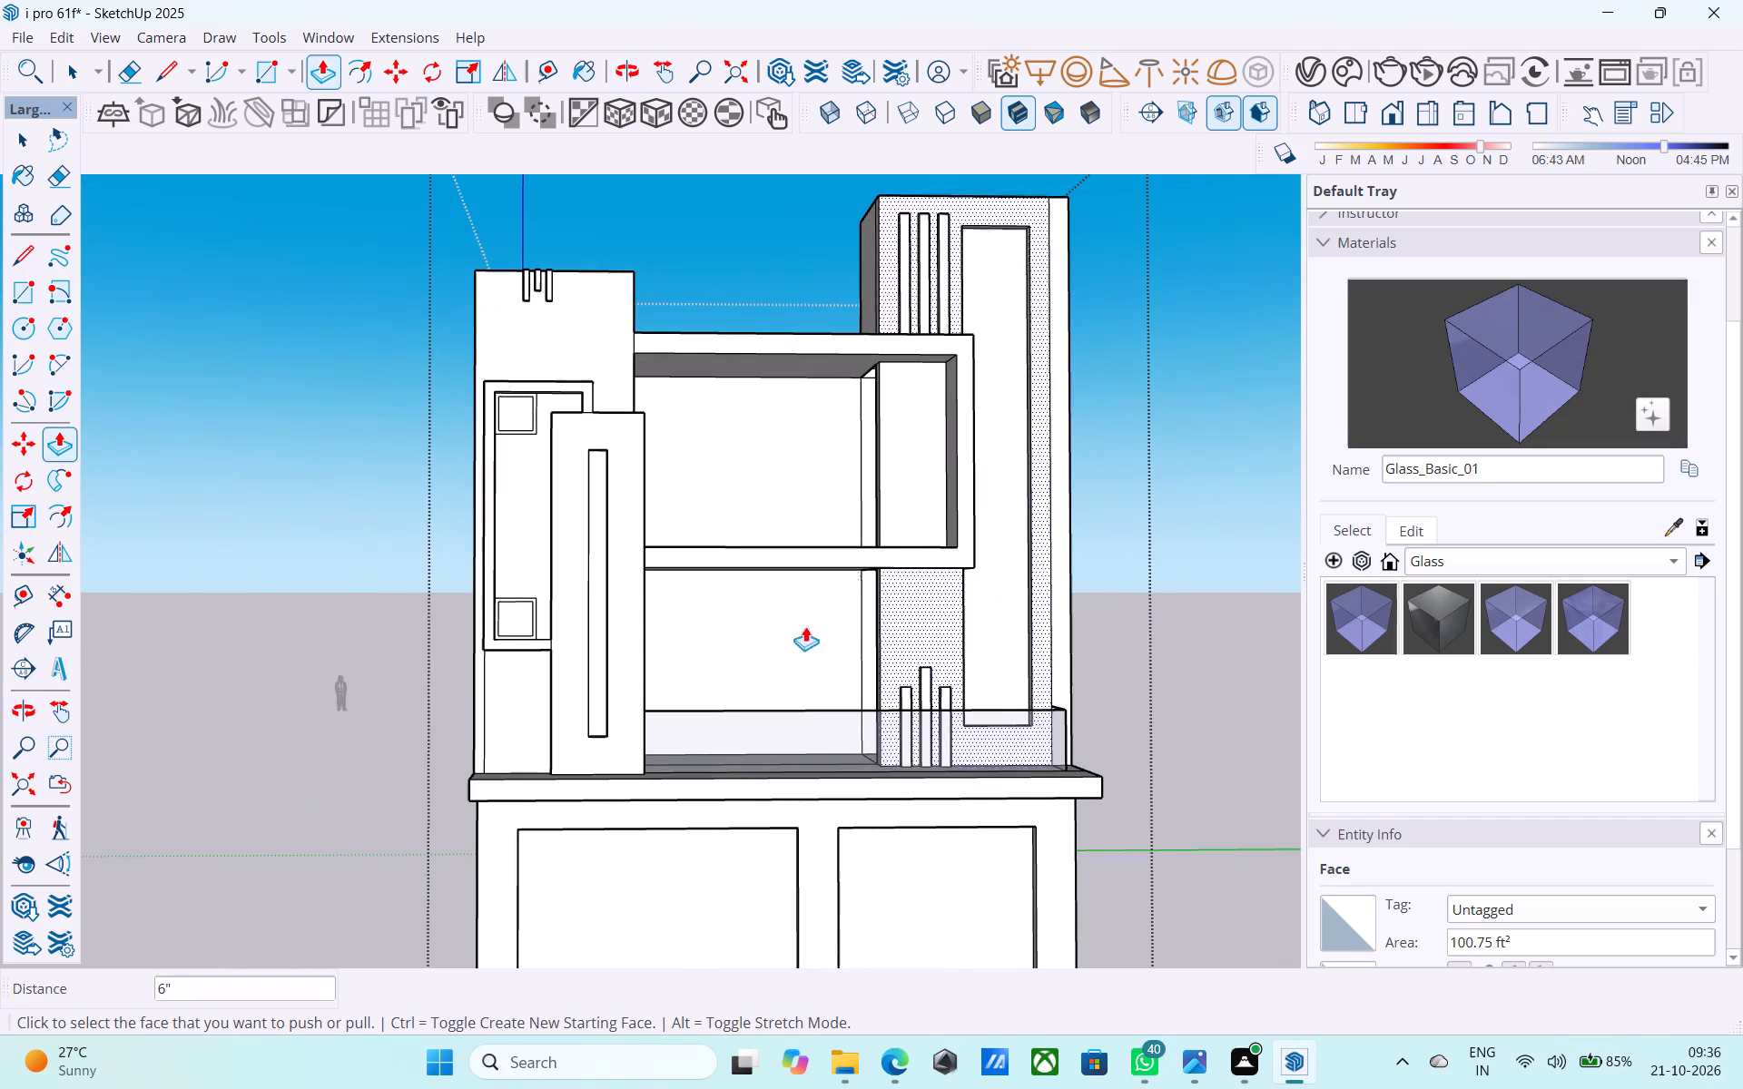
scroll(450, 742, "down", 4)
middle_click_drag(1080, 539, 1044, 518)
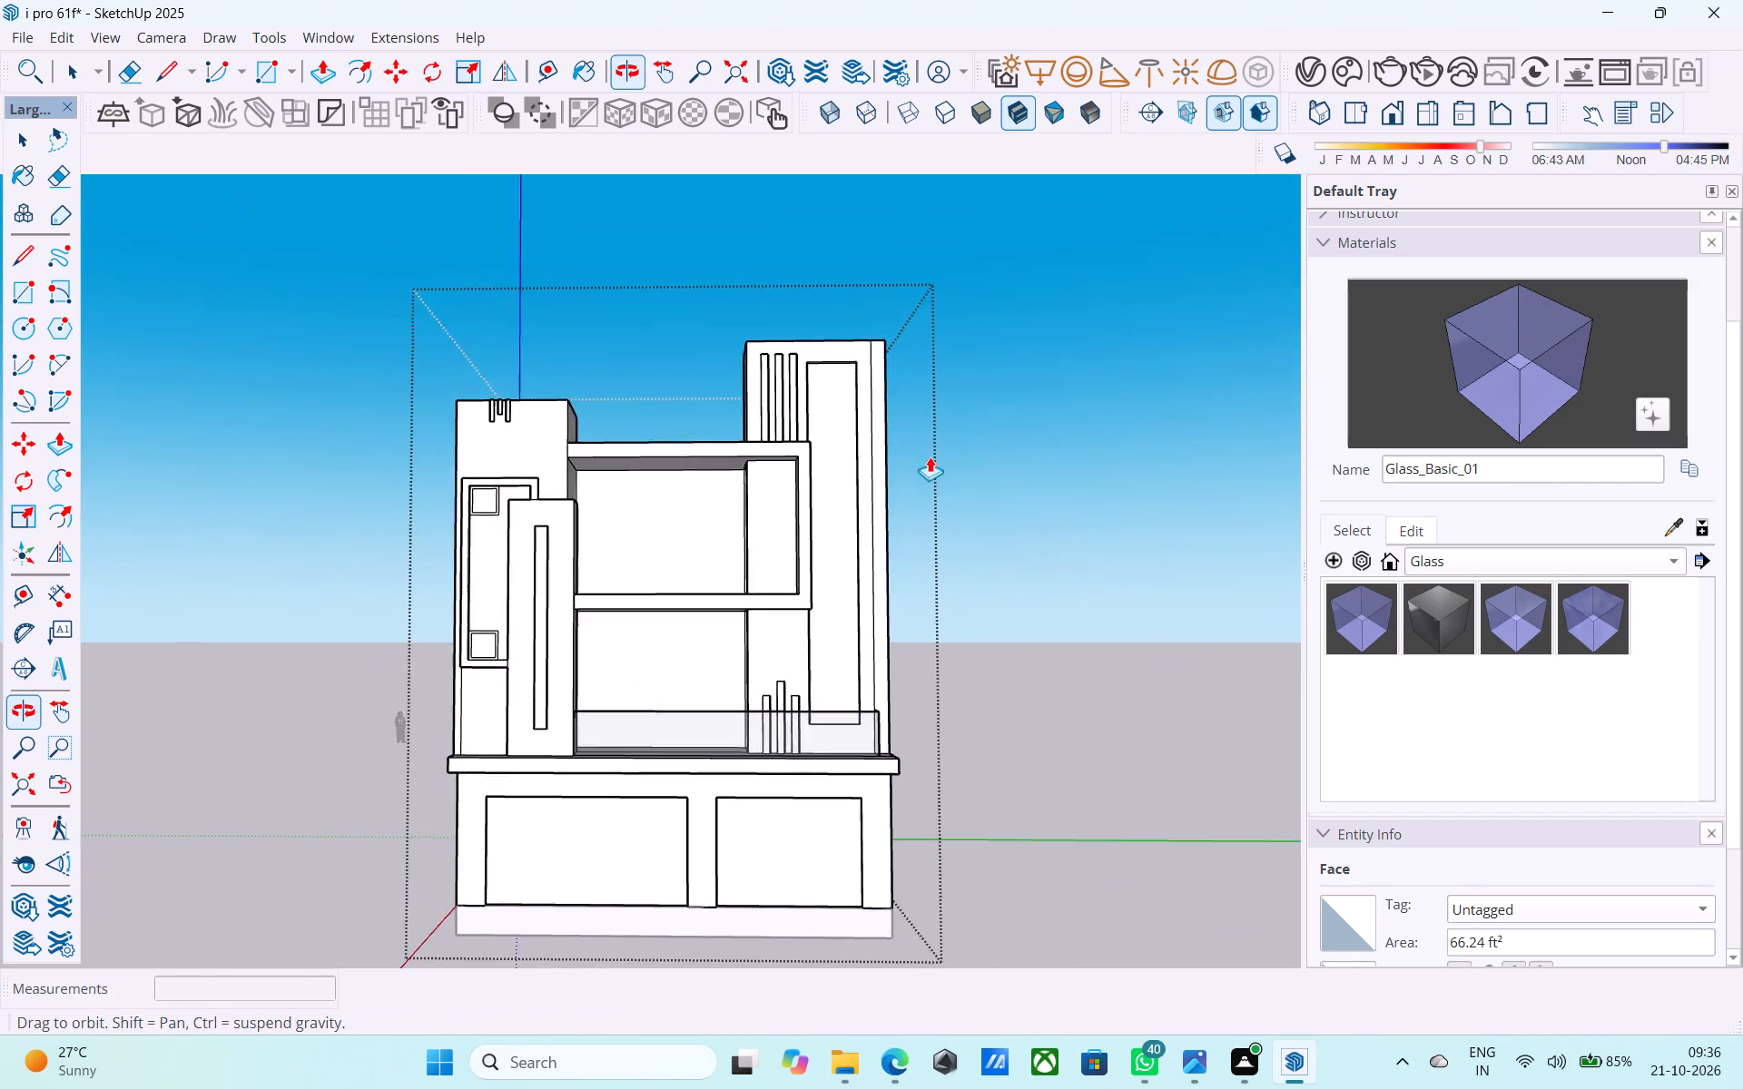
scroll(925, 447, "up", 7)
scroll(931, 437, "down", 5)
scroll(706, 466, "up", 4)
scroll(701, 456, "down", 4)
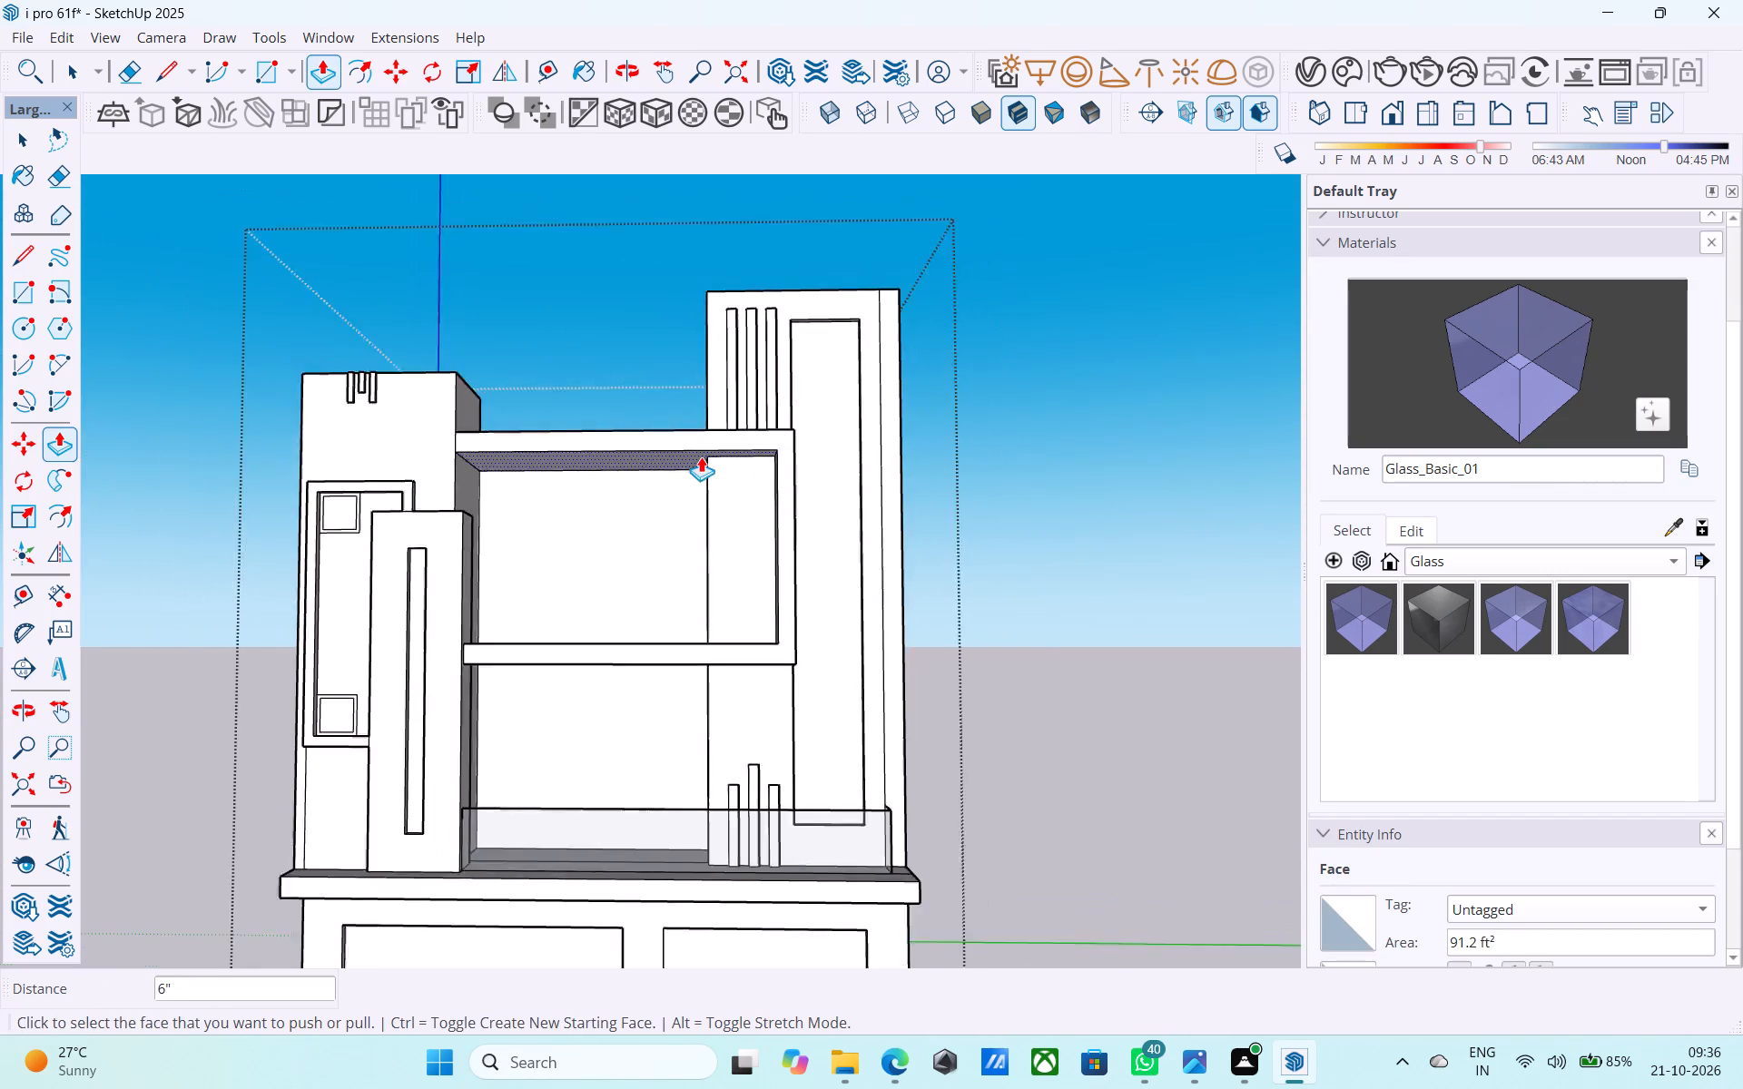
Push/Pull the top face of the lip on the C-shaped band's upper slab 3" upward.
middle_click_drag(701, 456, 290, 752)
scroll(351, 626, "up", 6)
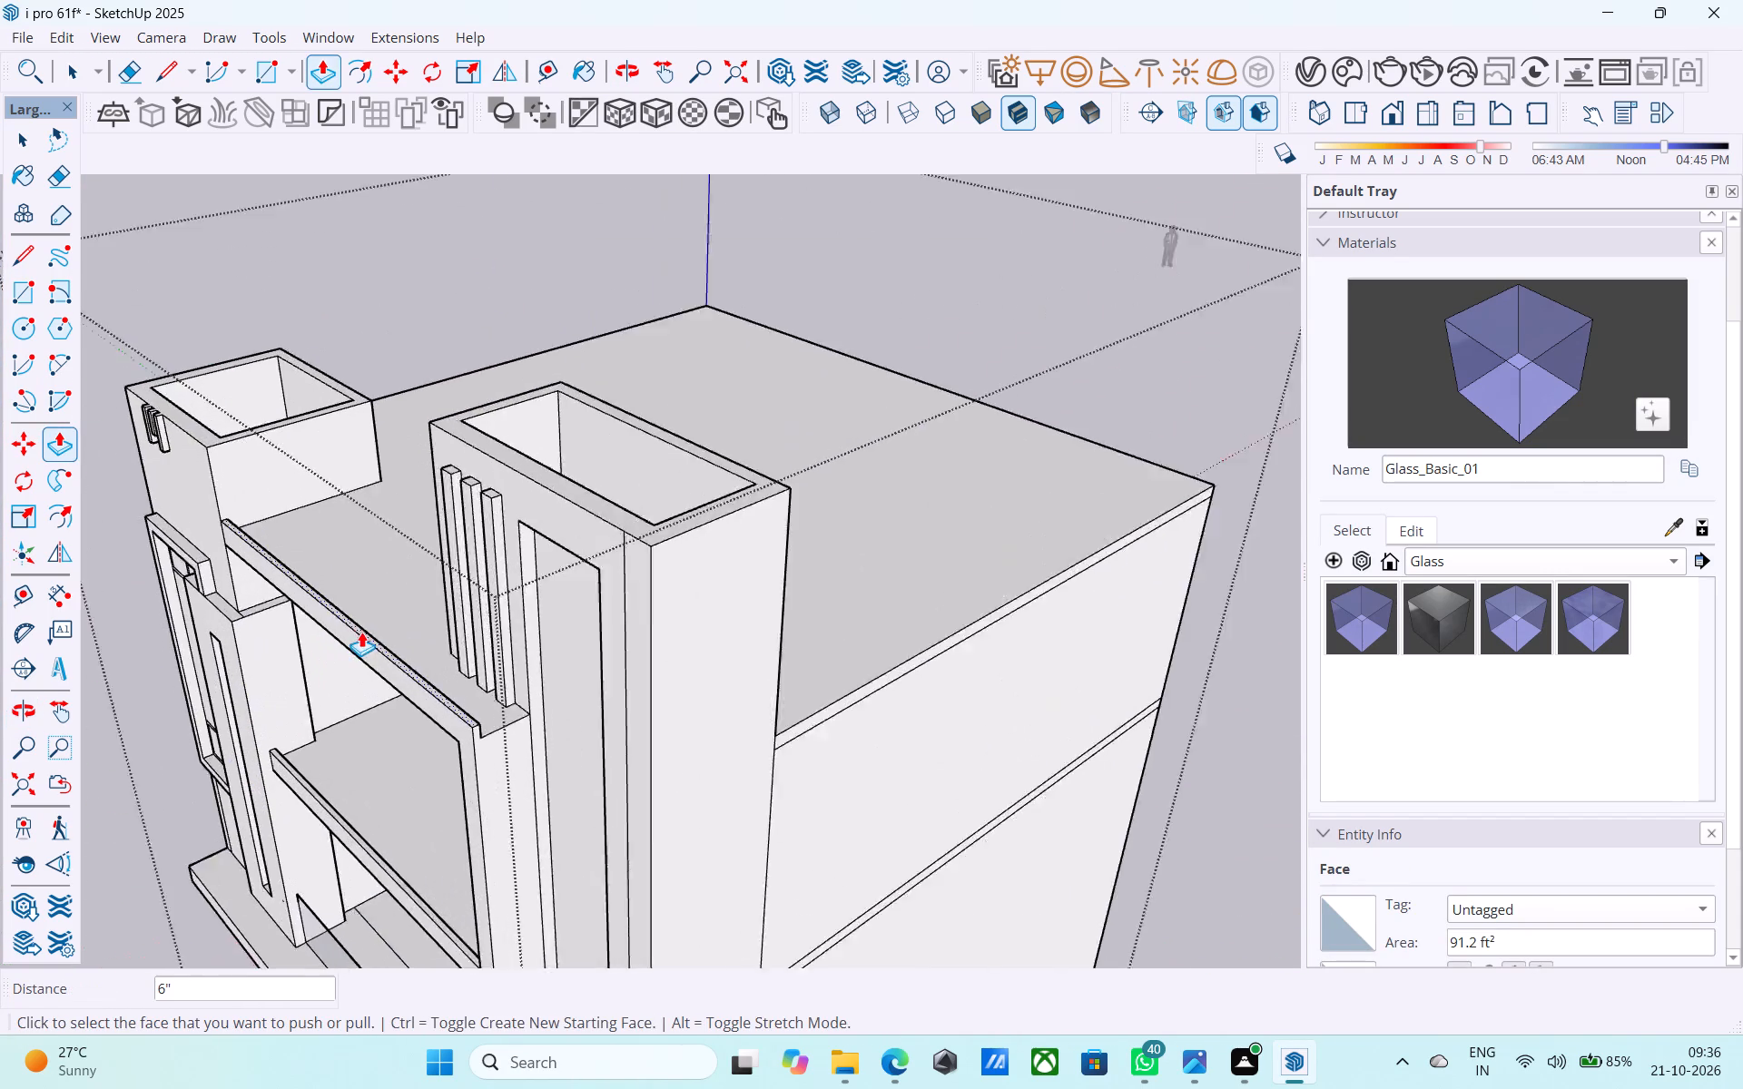
scroll(361, 632, "up", 8)
left_click(362, 633)
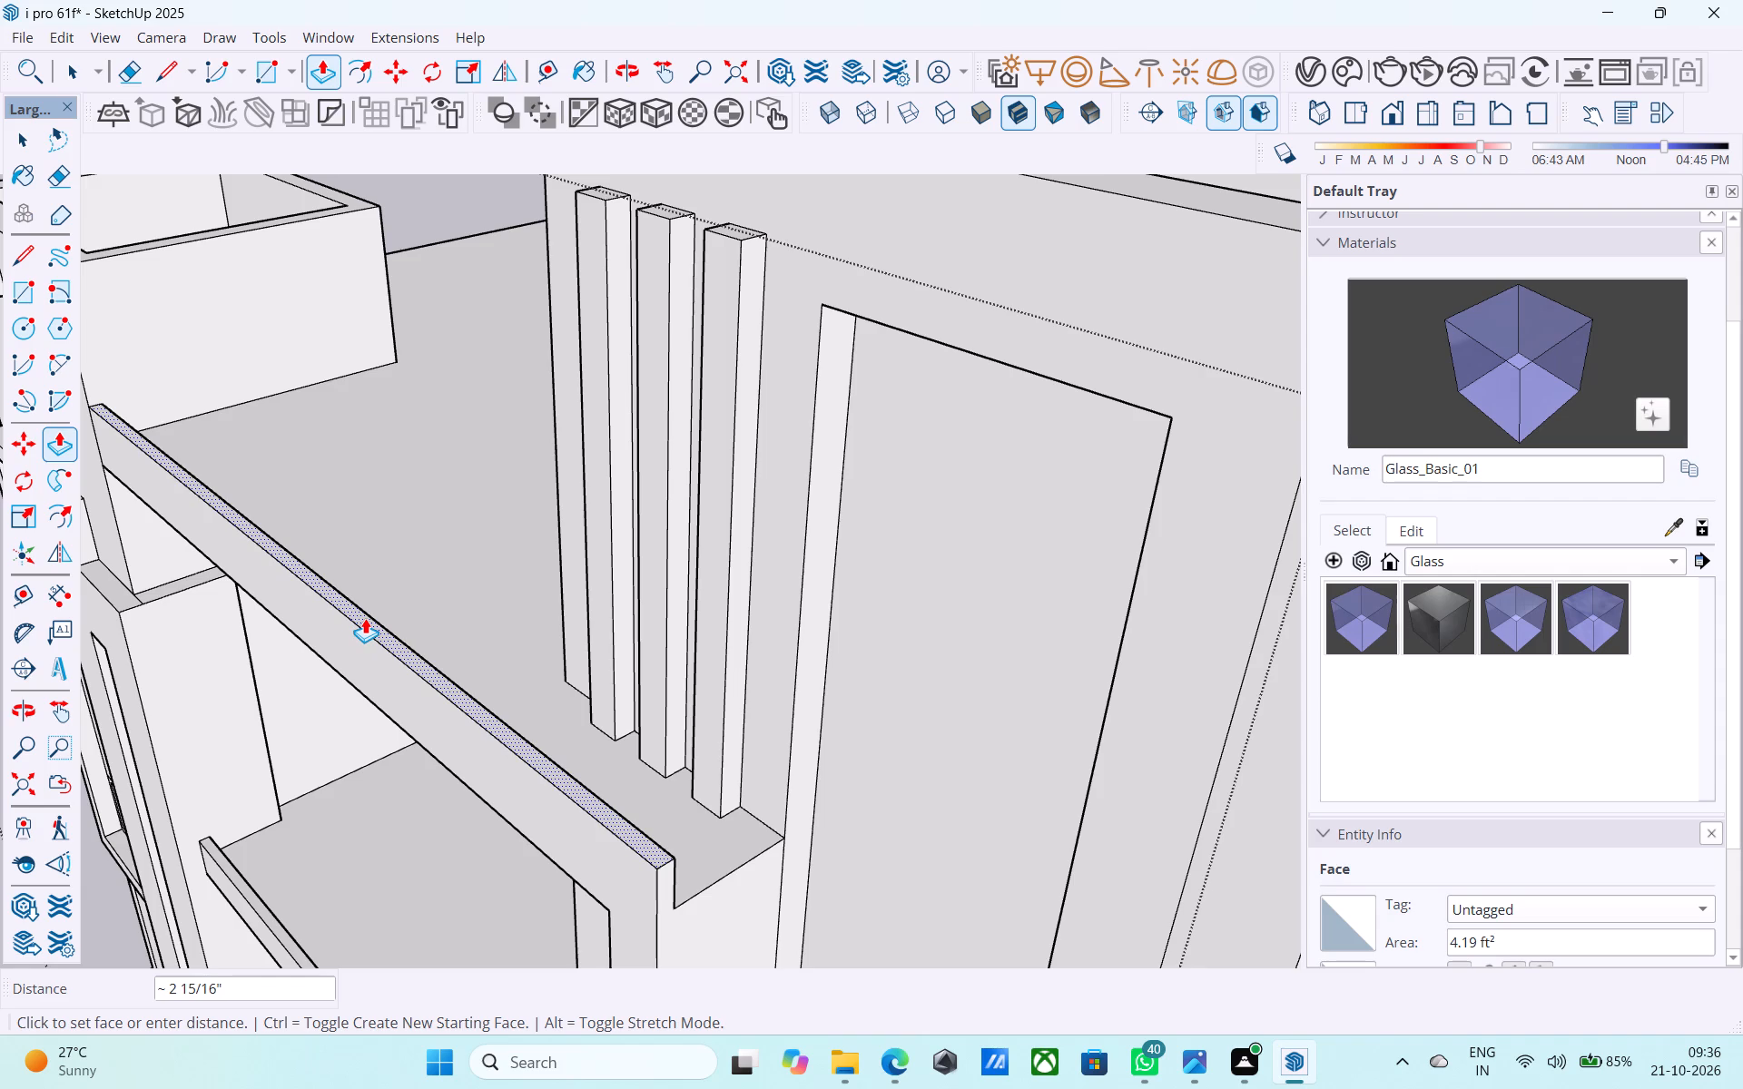
key("3")
key("shift+quotedbl")
key("Return")
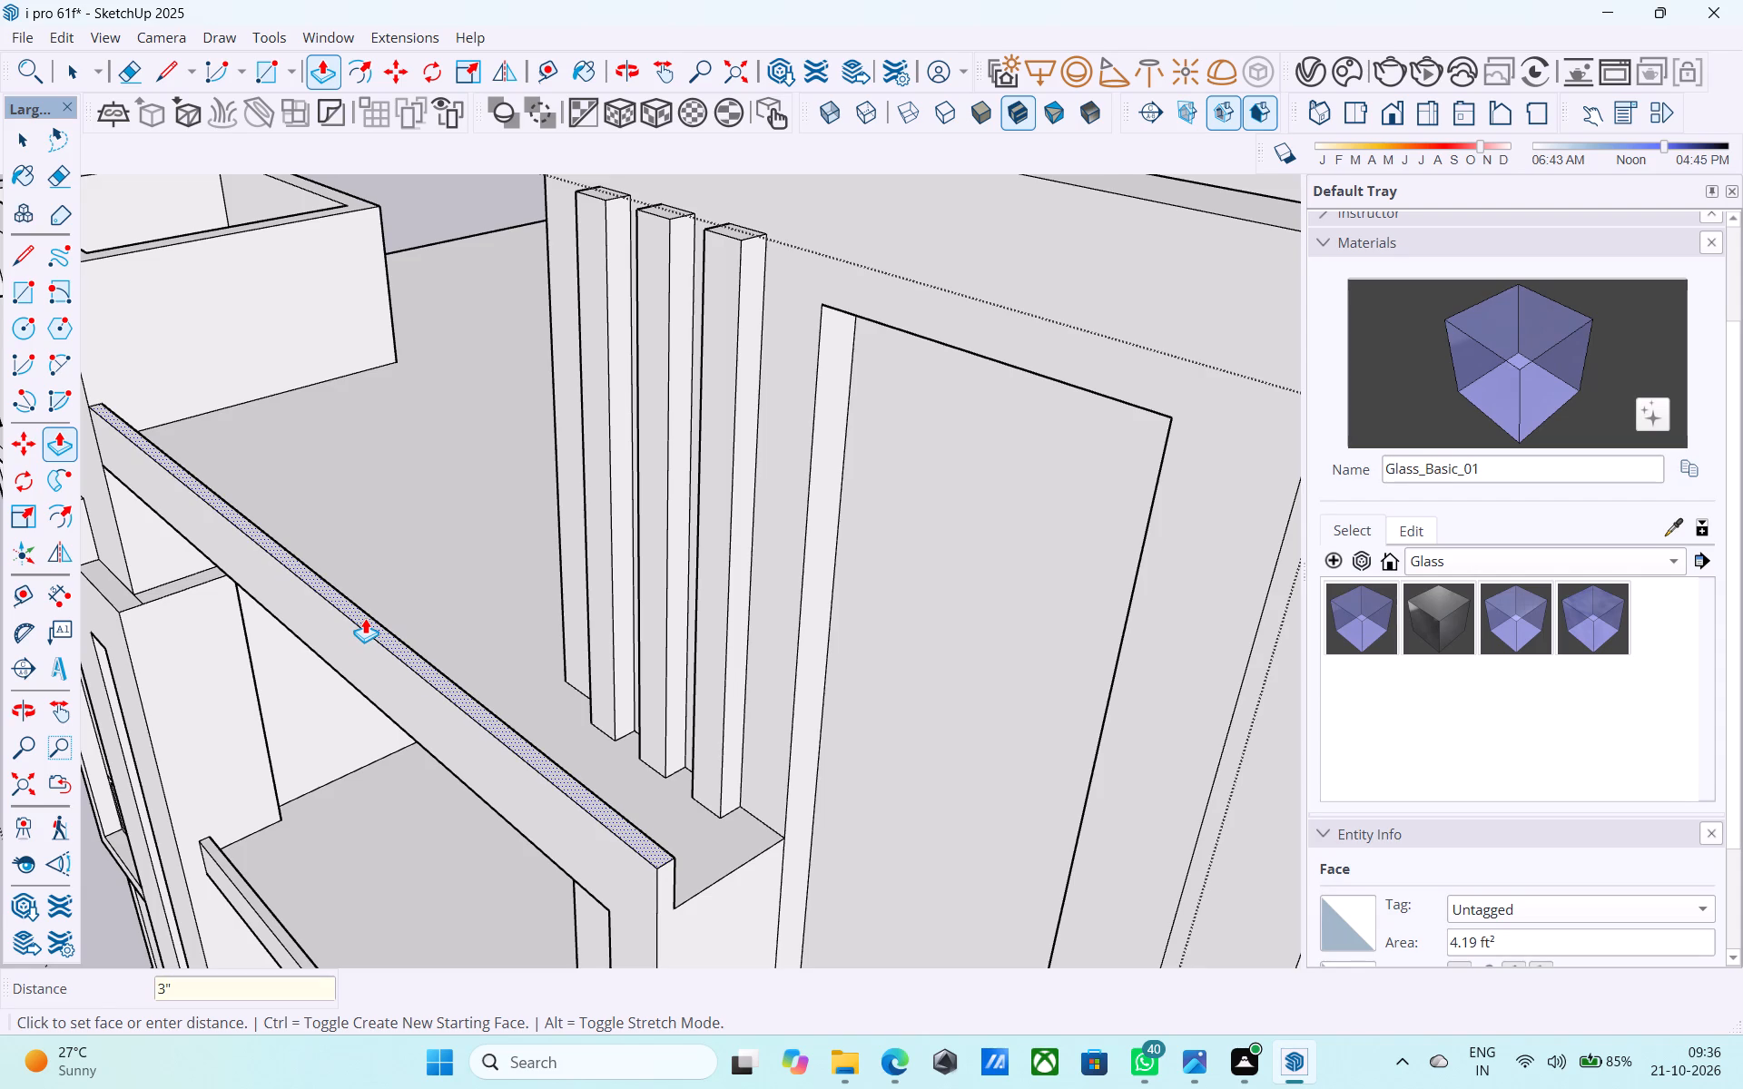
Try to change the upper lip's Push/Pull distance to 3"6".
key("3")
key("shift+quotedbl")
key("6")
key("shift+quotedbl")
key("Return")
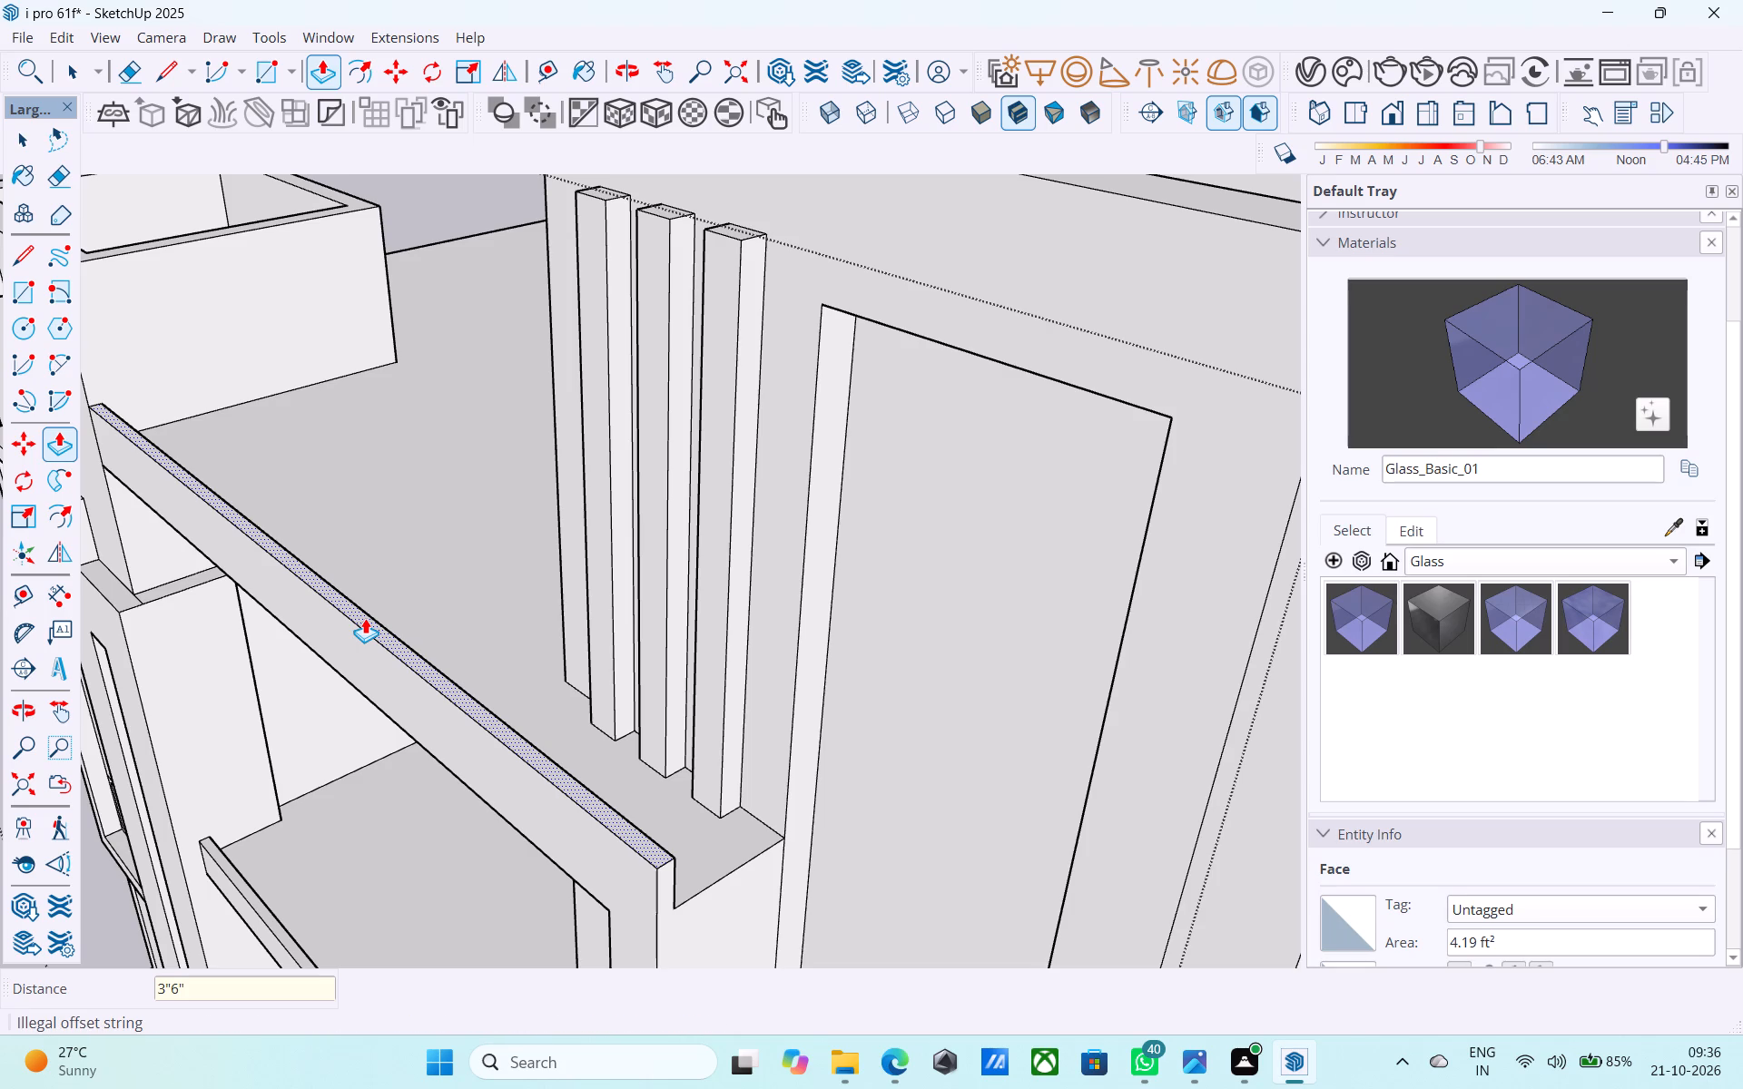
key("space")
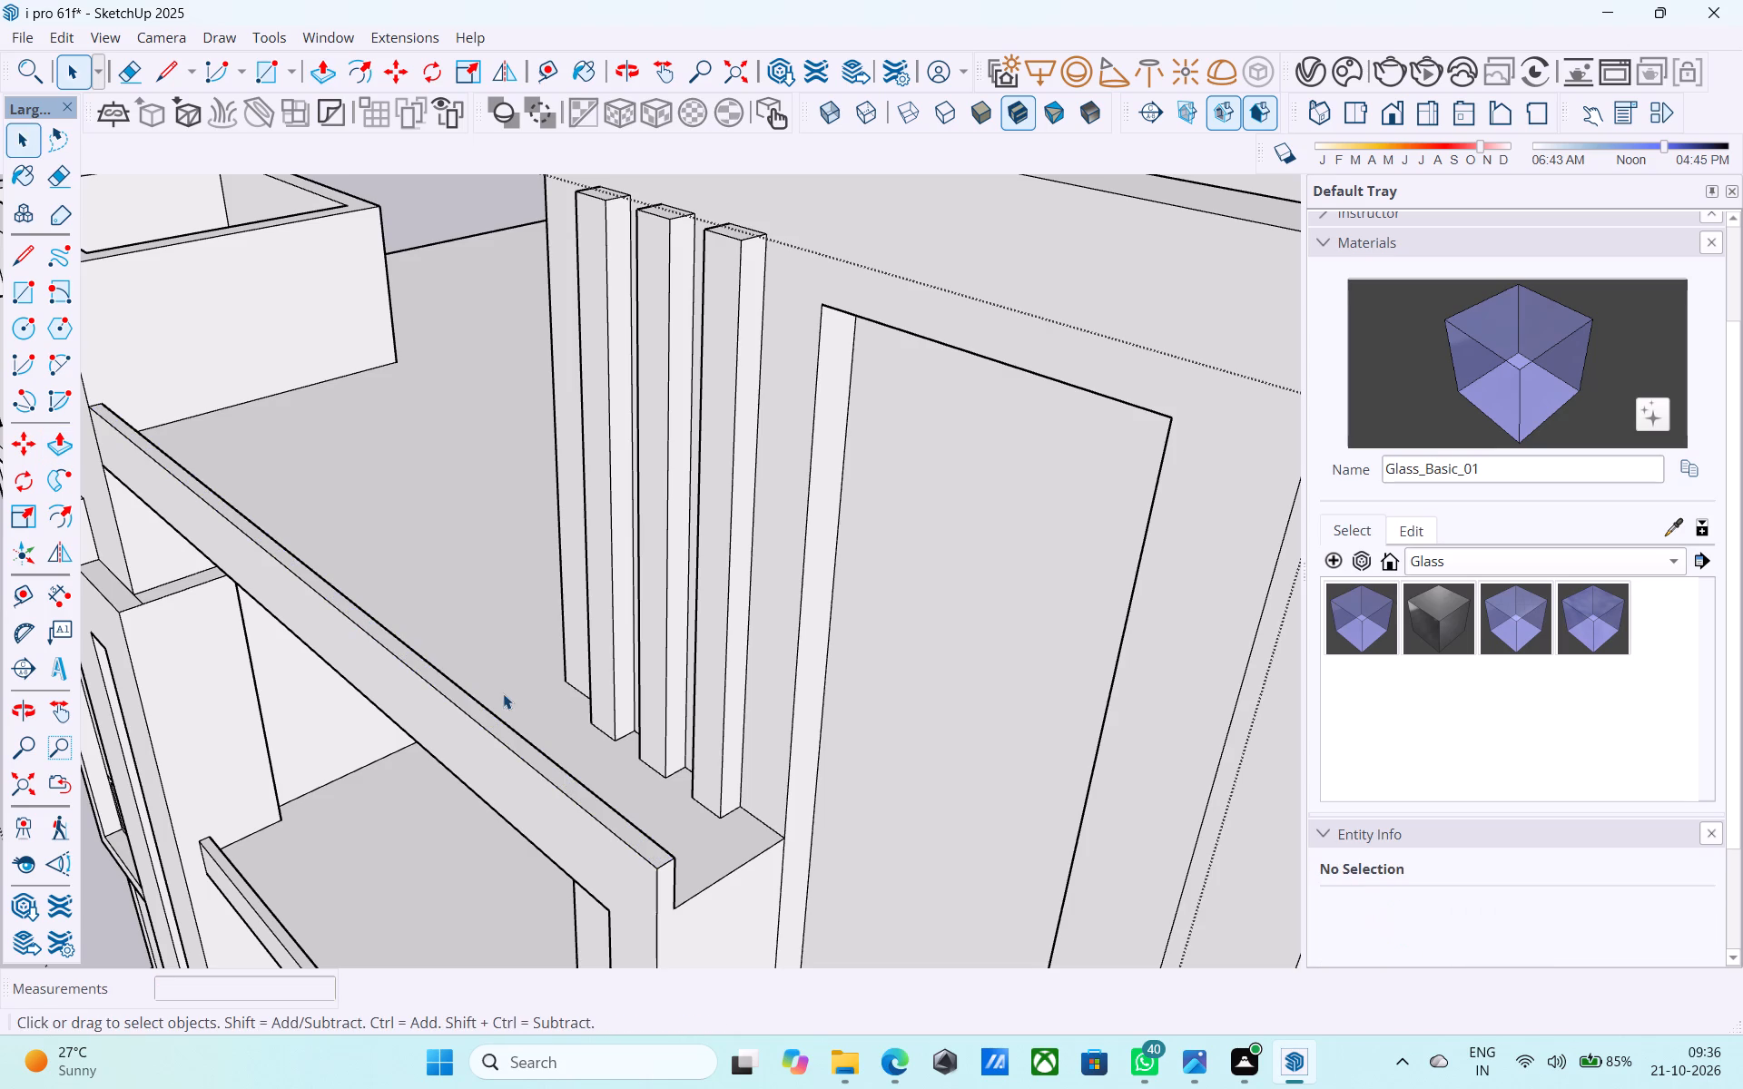
Measure the upper lip's height above the slab at its end using the Line tool.
key("l")
left_click(672, 908)
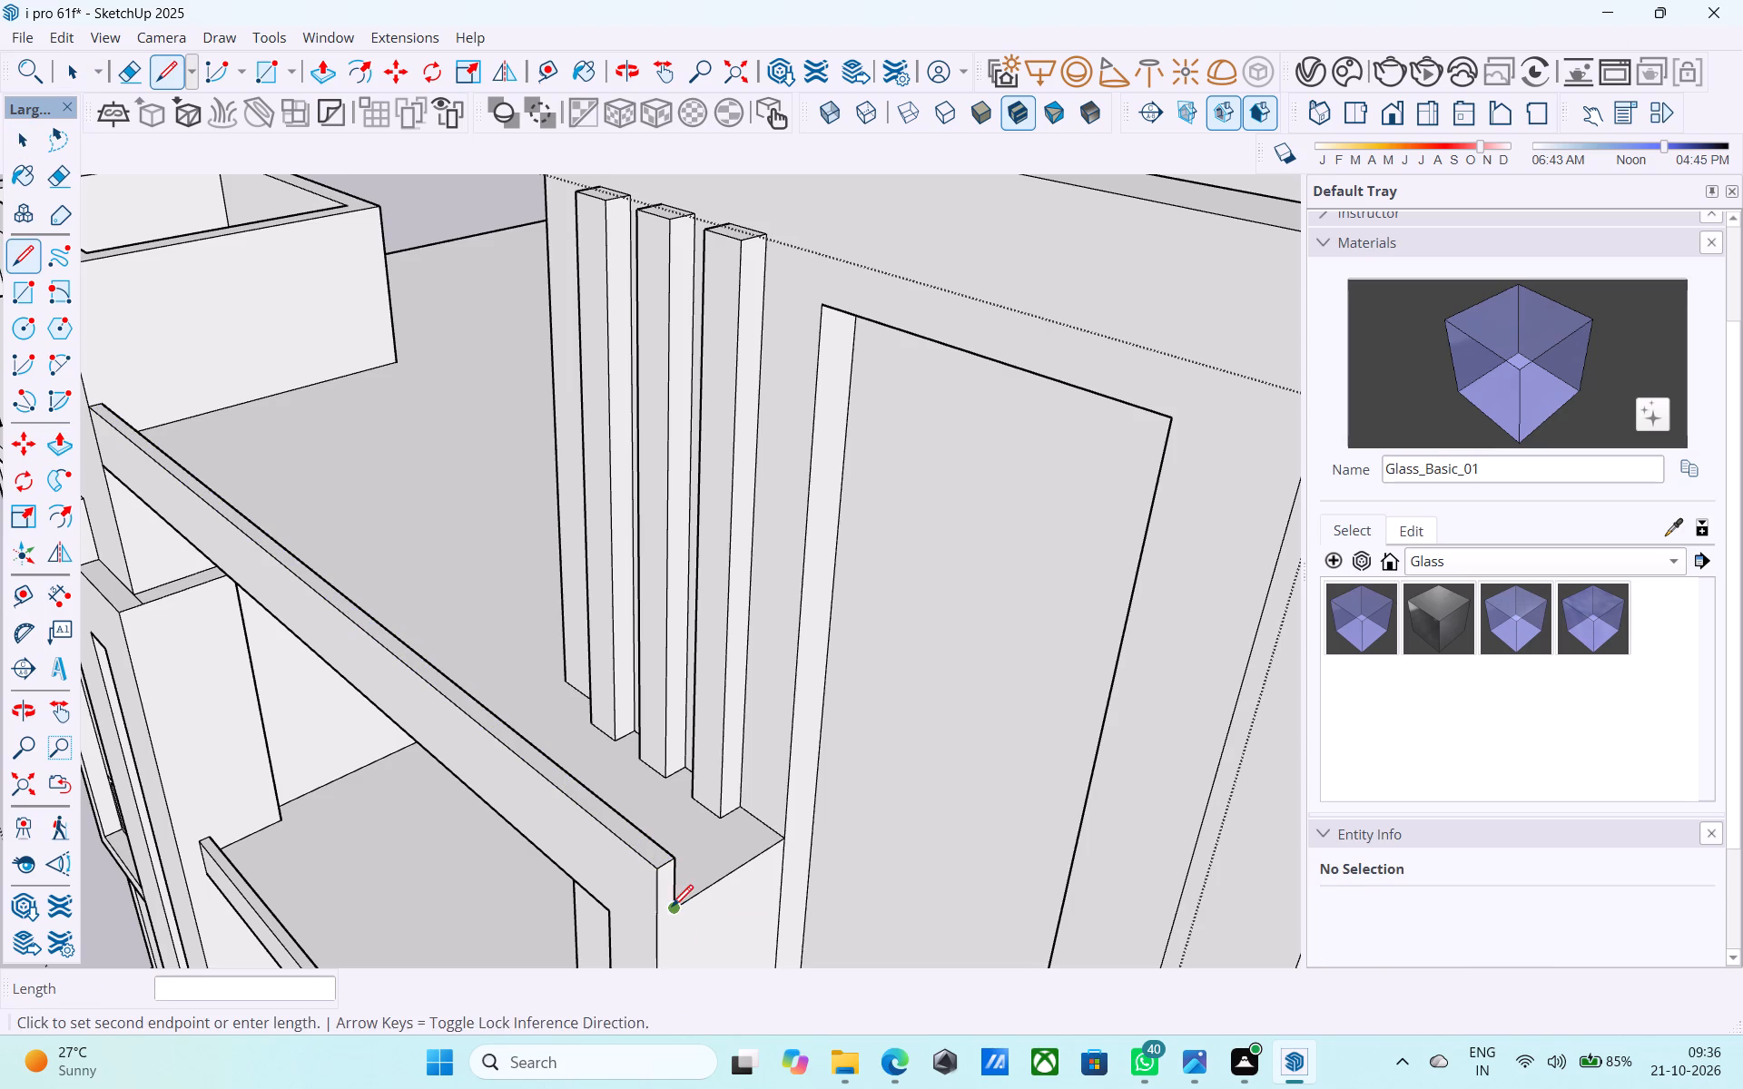
key("space")
Push/Pull the top face of the C-shaped band's upper lip another 3" upward.
left_click(658, 852)
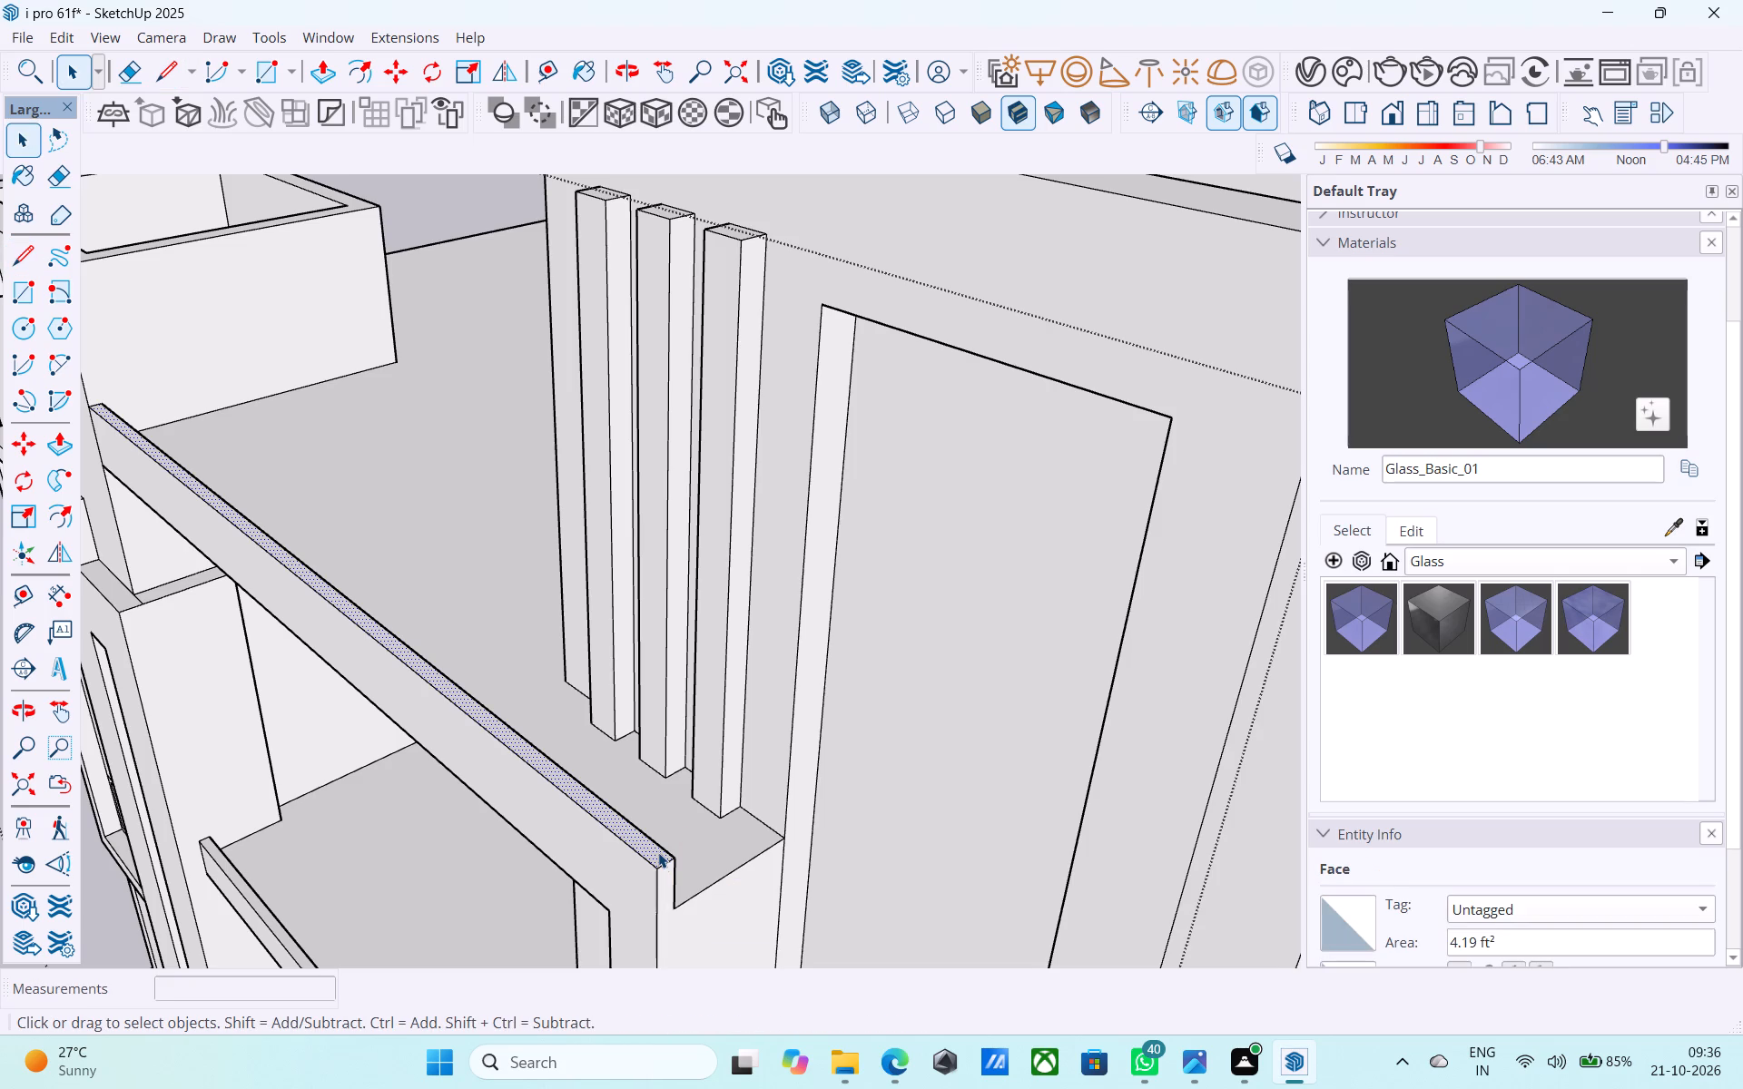
key("p")
left_click(658, 852)
key("3")
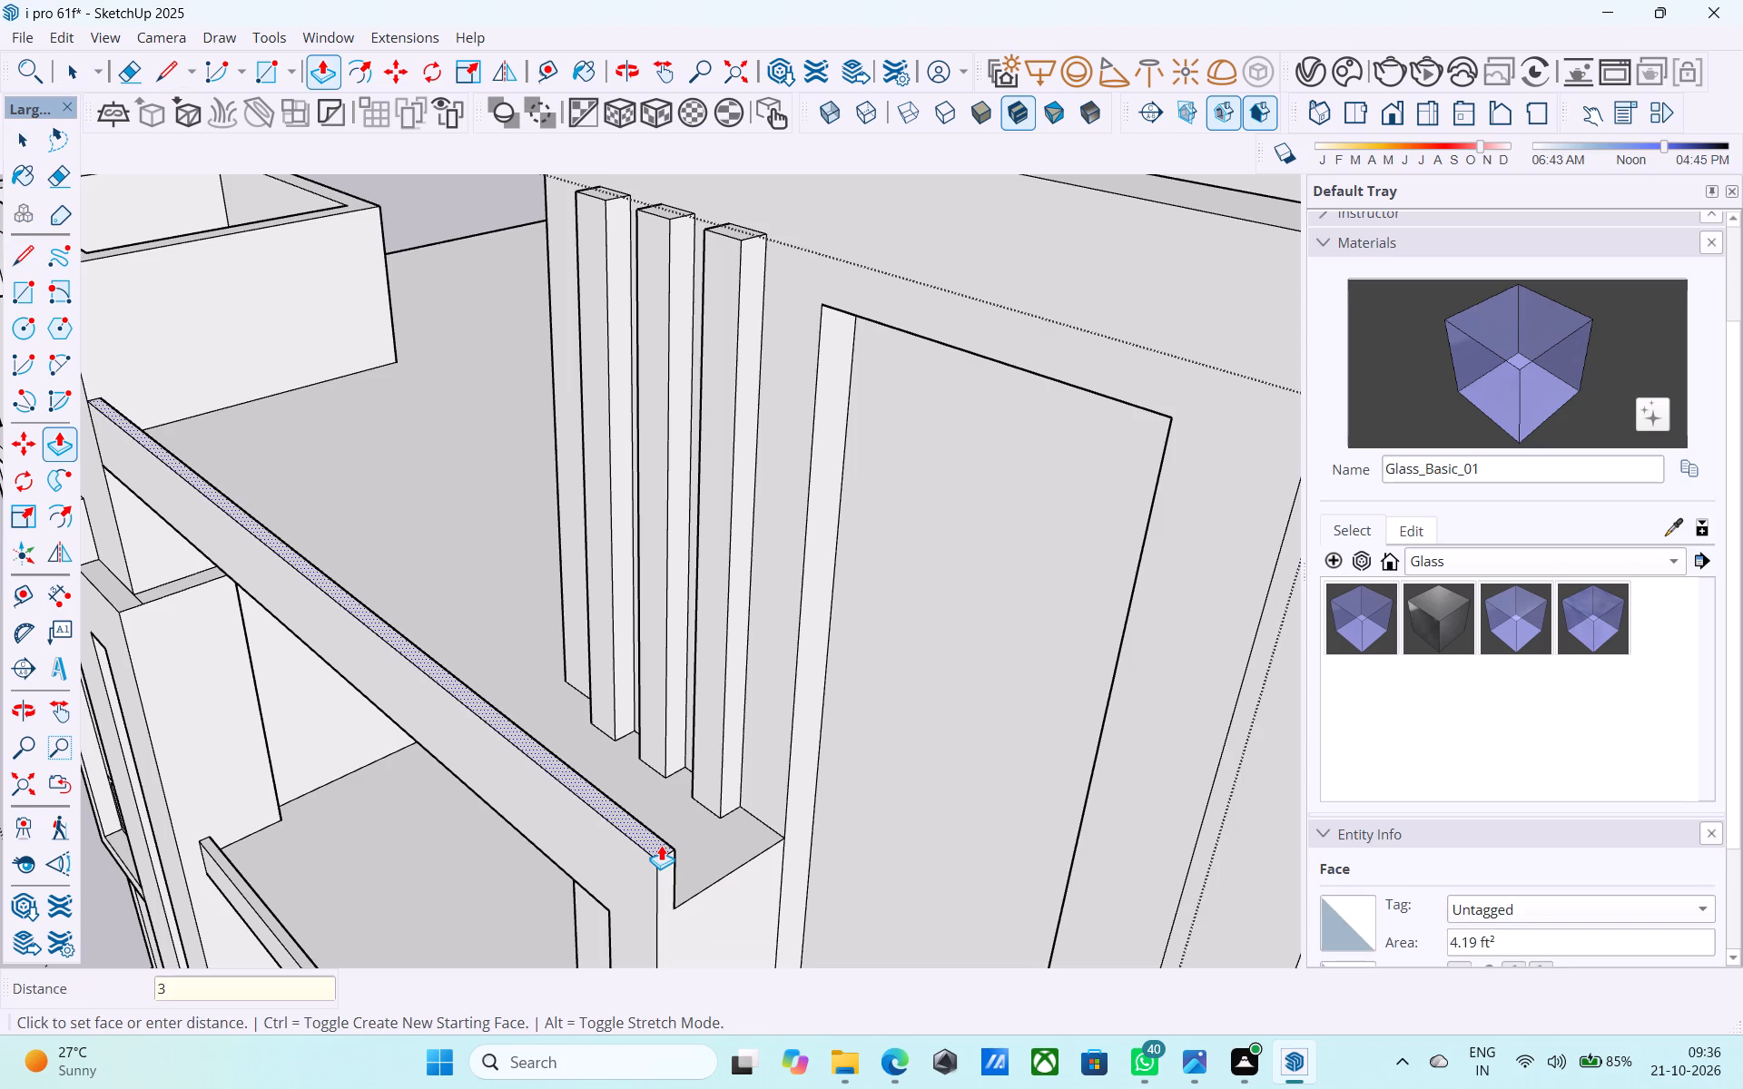
key("shift+quotedbl")
key("Return")
key("space")
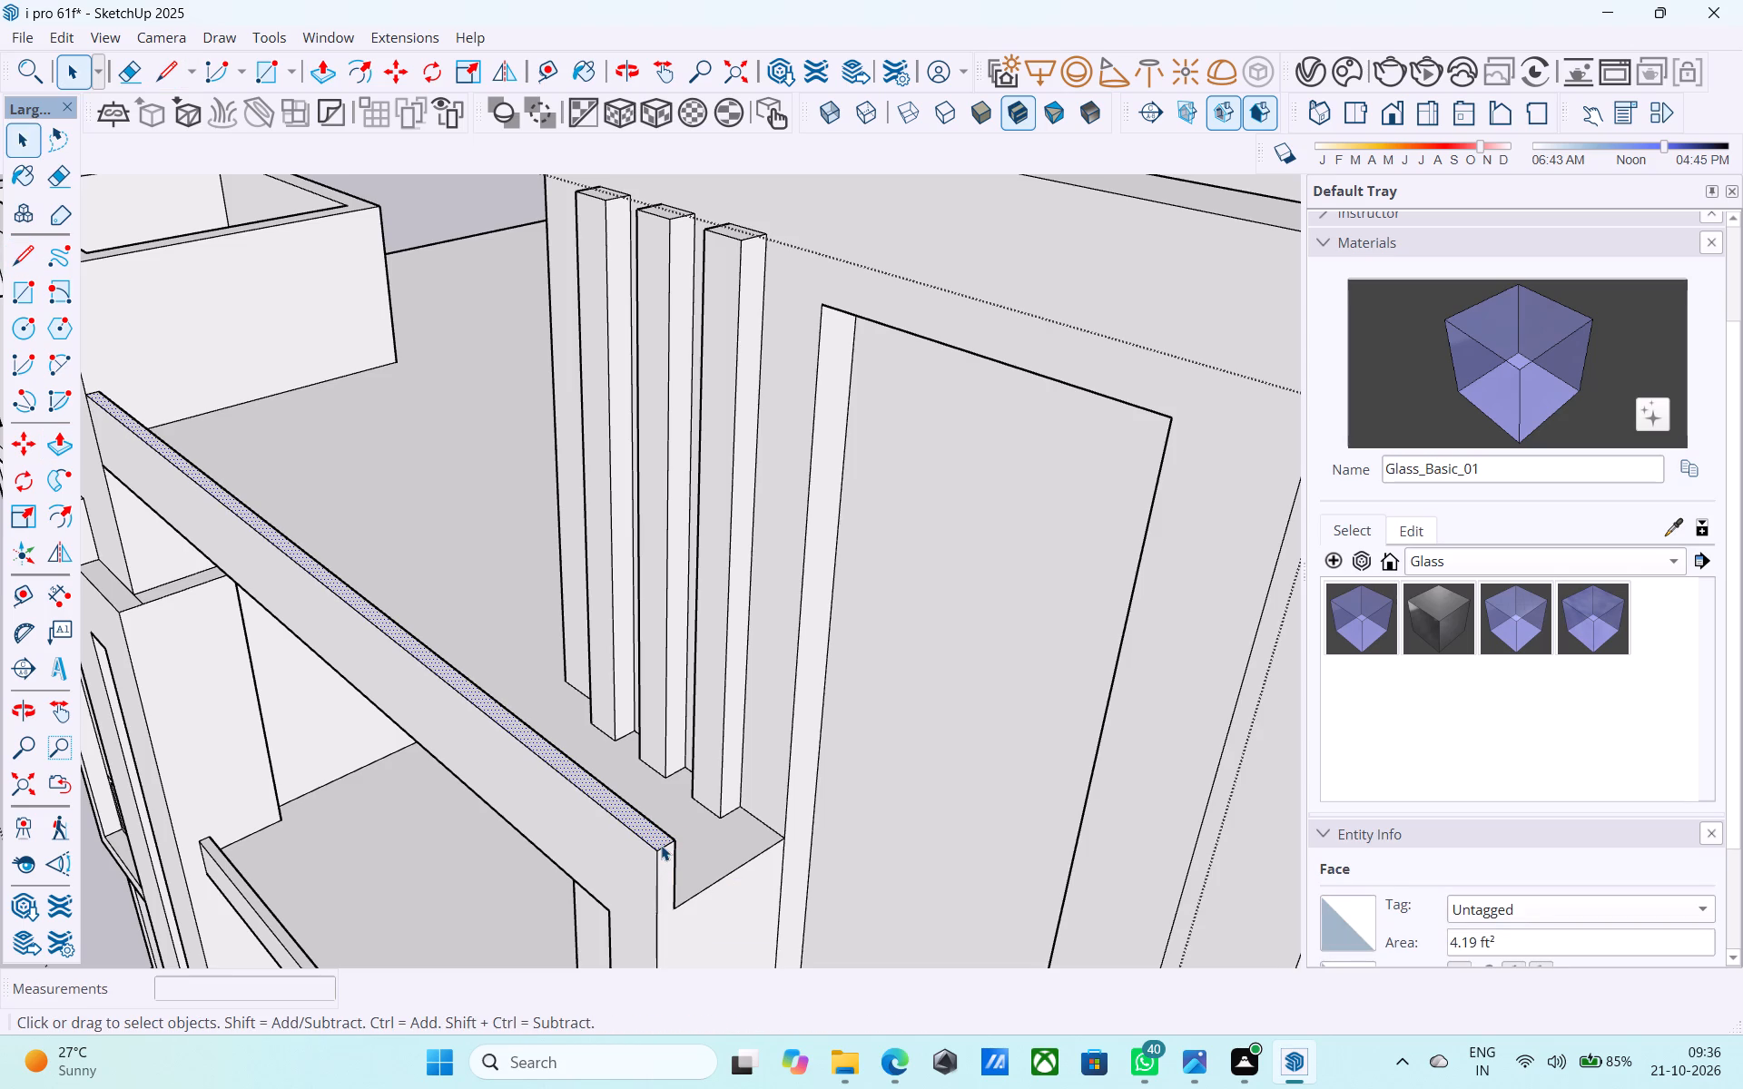
Examine the C-shaped band's upper and lower lips and the full elevation from several angles.
scroll(685, 743, "down", 6)
scroll(681, 745, "up", 1)
middle_click_drag(681, 745, 807, 644)
scroll(819, 618, "down", 7)
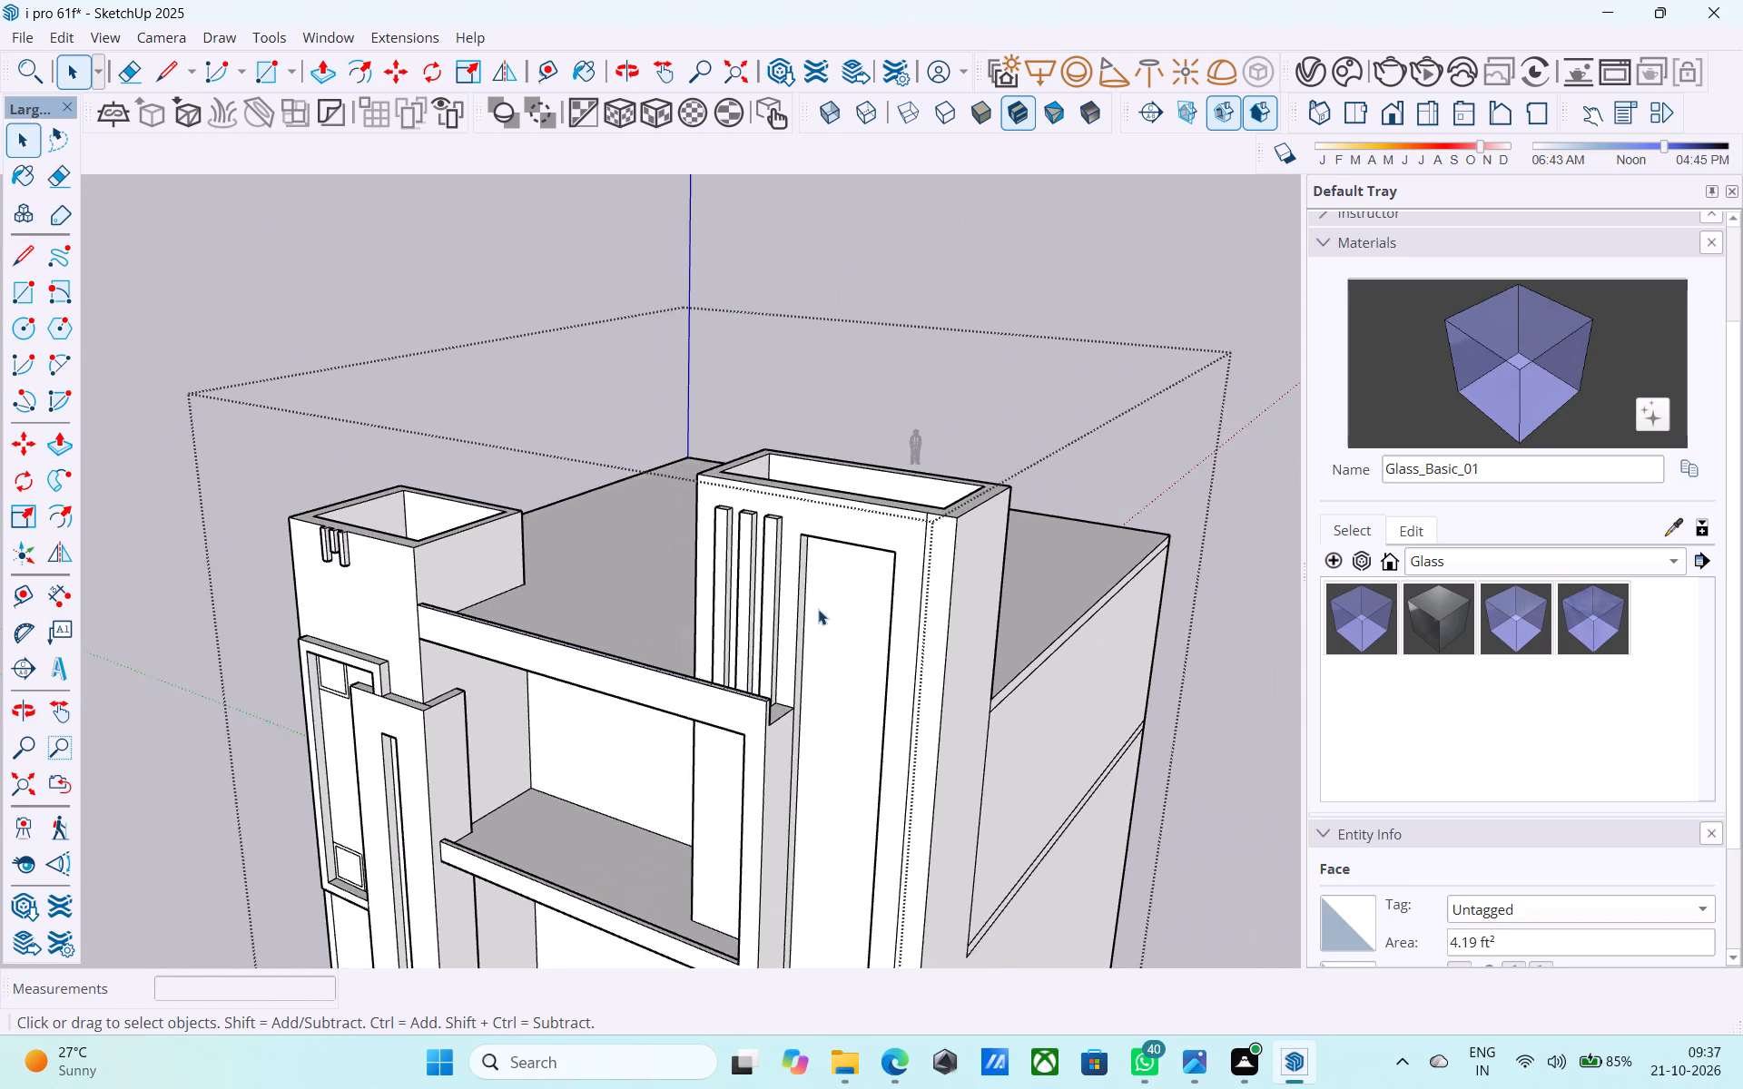
scroll(819, 608, "down", 3)
middle_click_drag(778, 692, 1022, 649)
scroll(817, 526, "down", 4)
scroll(877, 732, "up", 2)
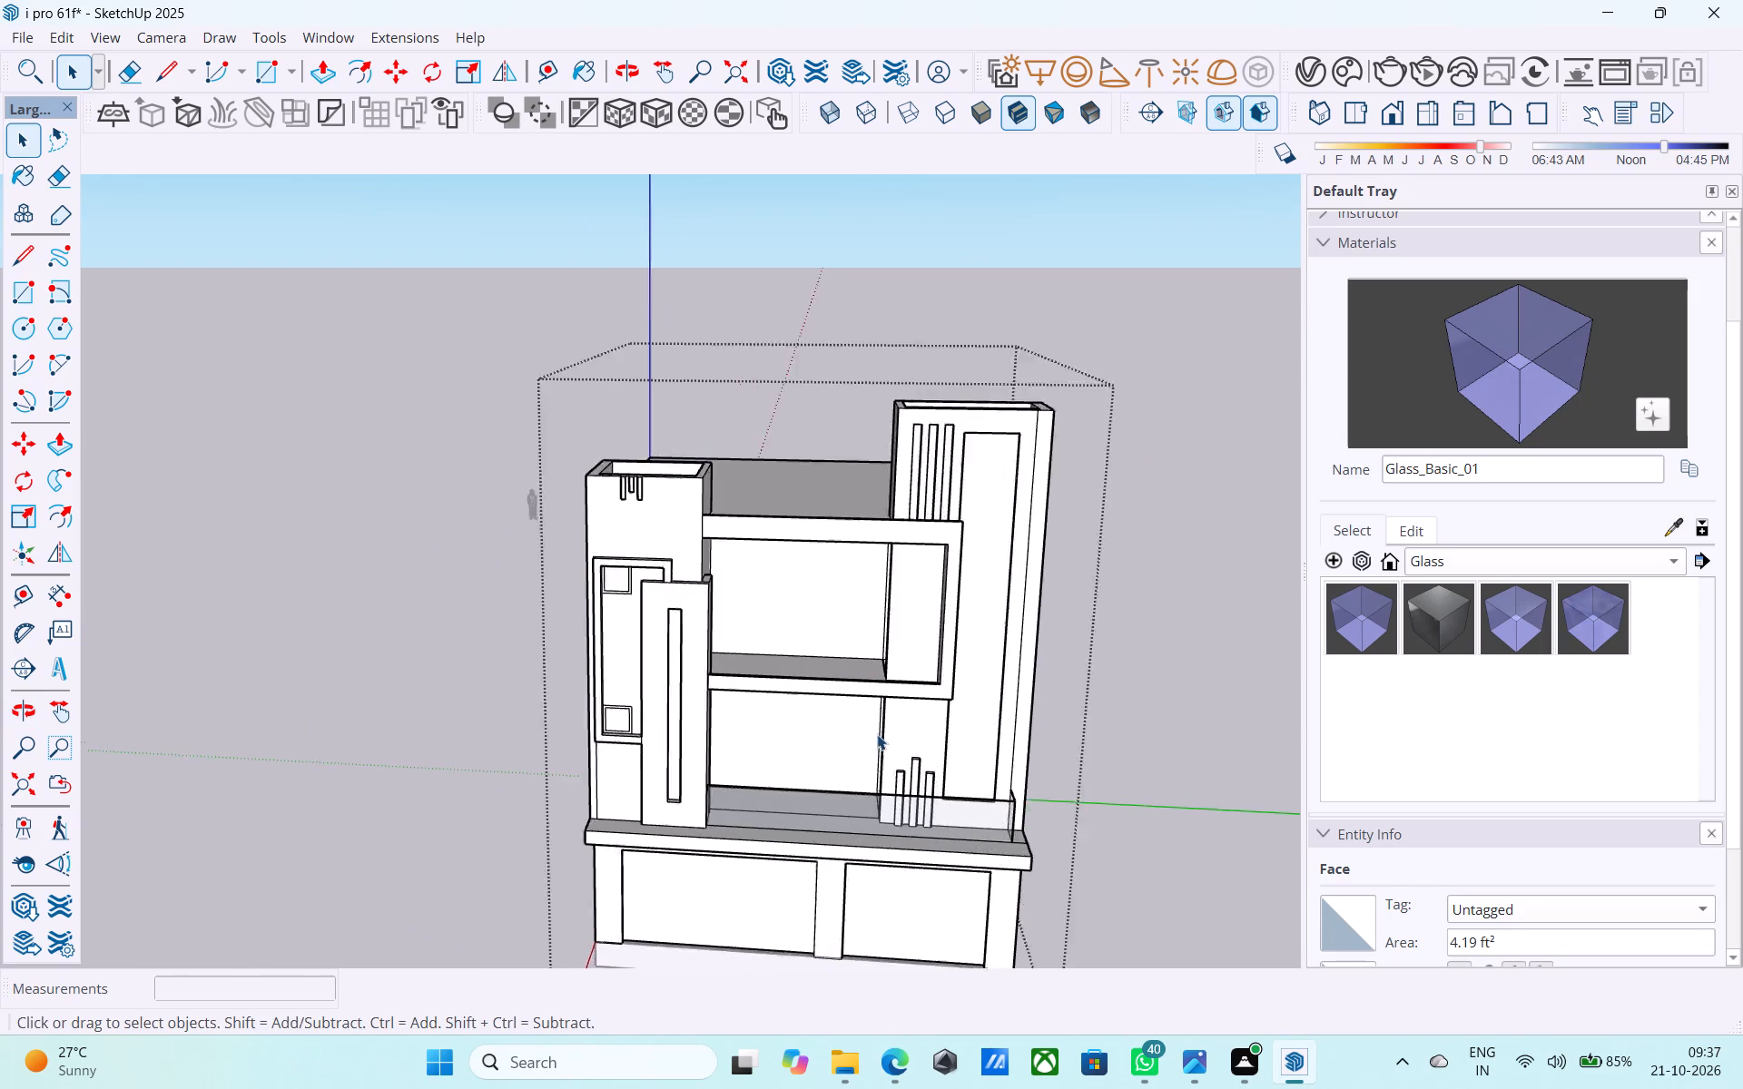
scroll(877, 734, "up", 5)
middle_click_drag(857, 732, 590, 762)
scroll(661, 739, "up", 1)
scroll(290, 686, "up", 2)
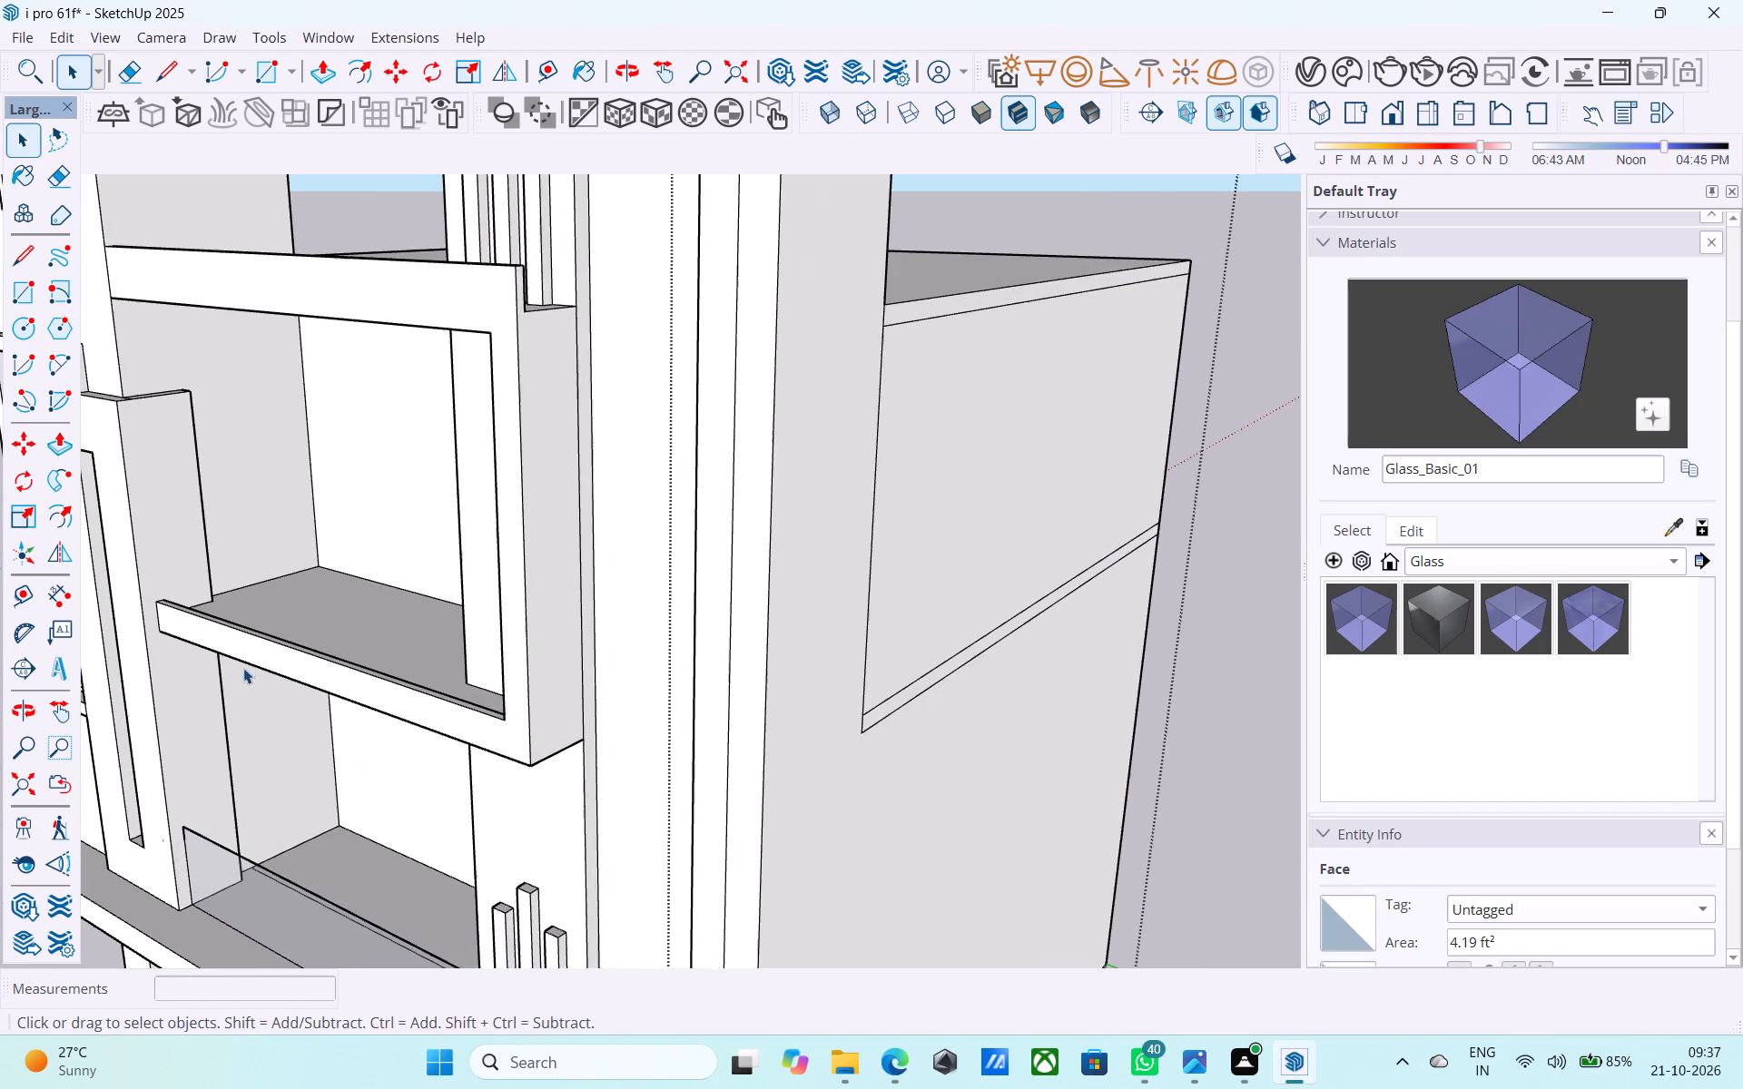
scroll(224, 661, "down", 3)
Save the model.
key("ctrl+s")
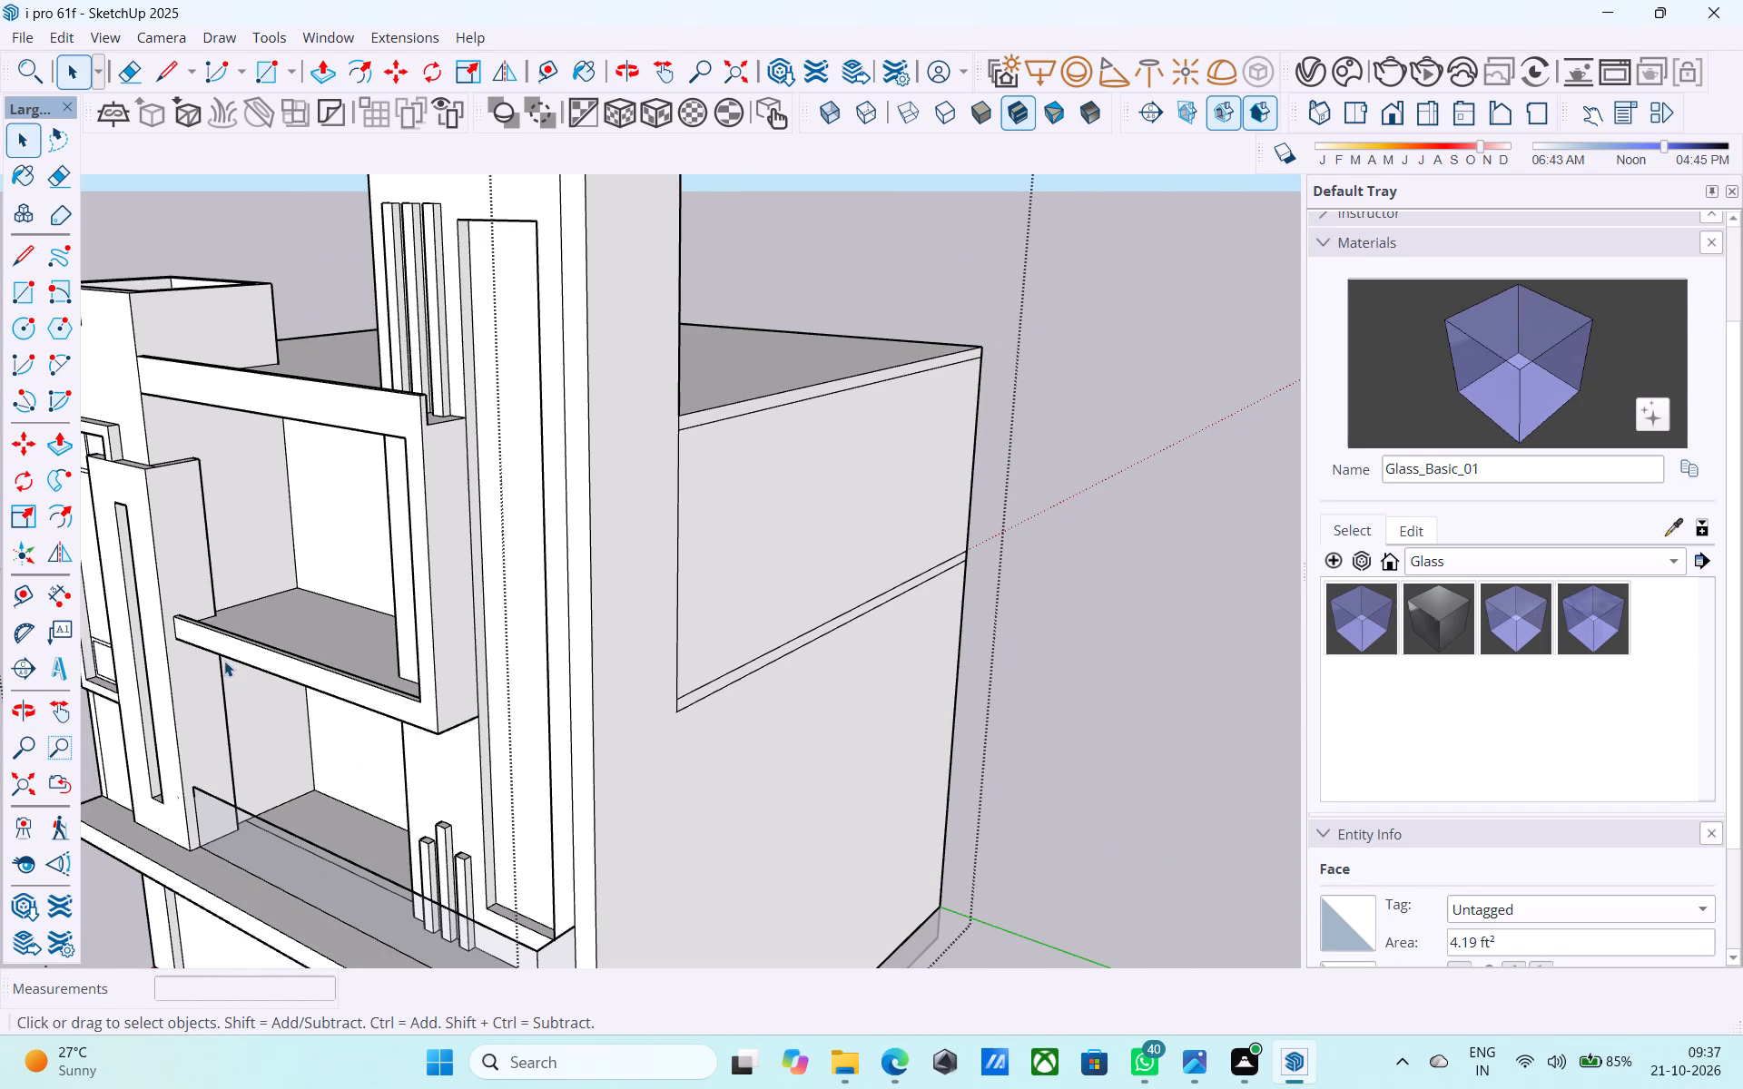
Measure the front height of the C-shaped band's lower slab with its lip at the free end, using the Line tool.
key("l")
middle_click_drag(197, 657, 285, 670, "shift")
scroll(265, 676, "up", 6)
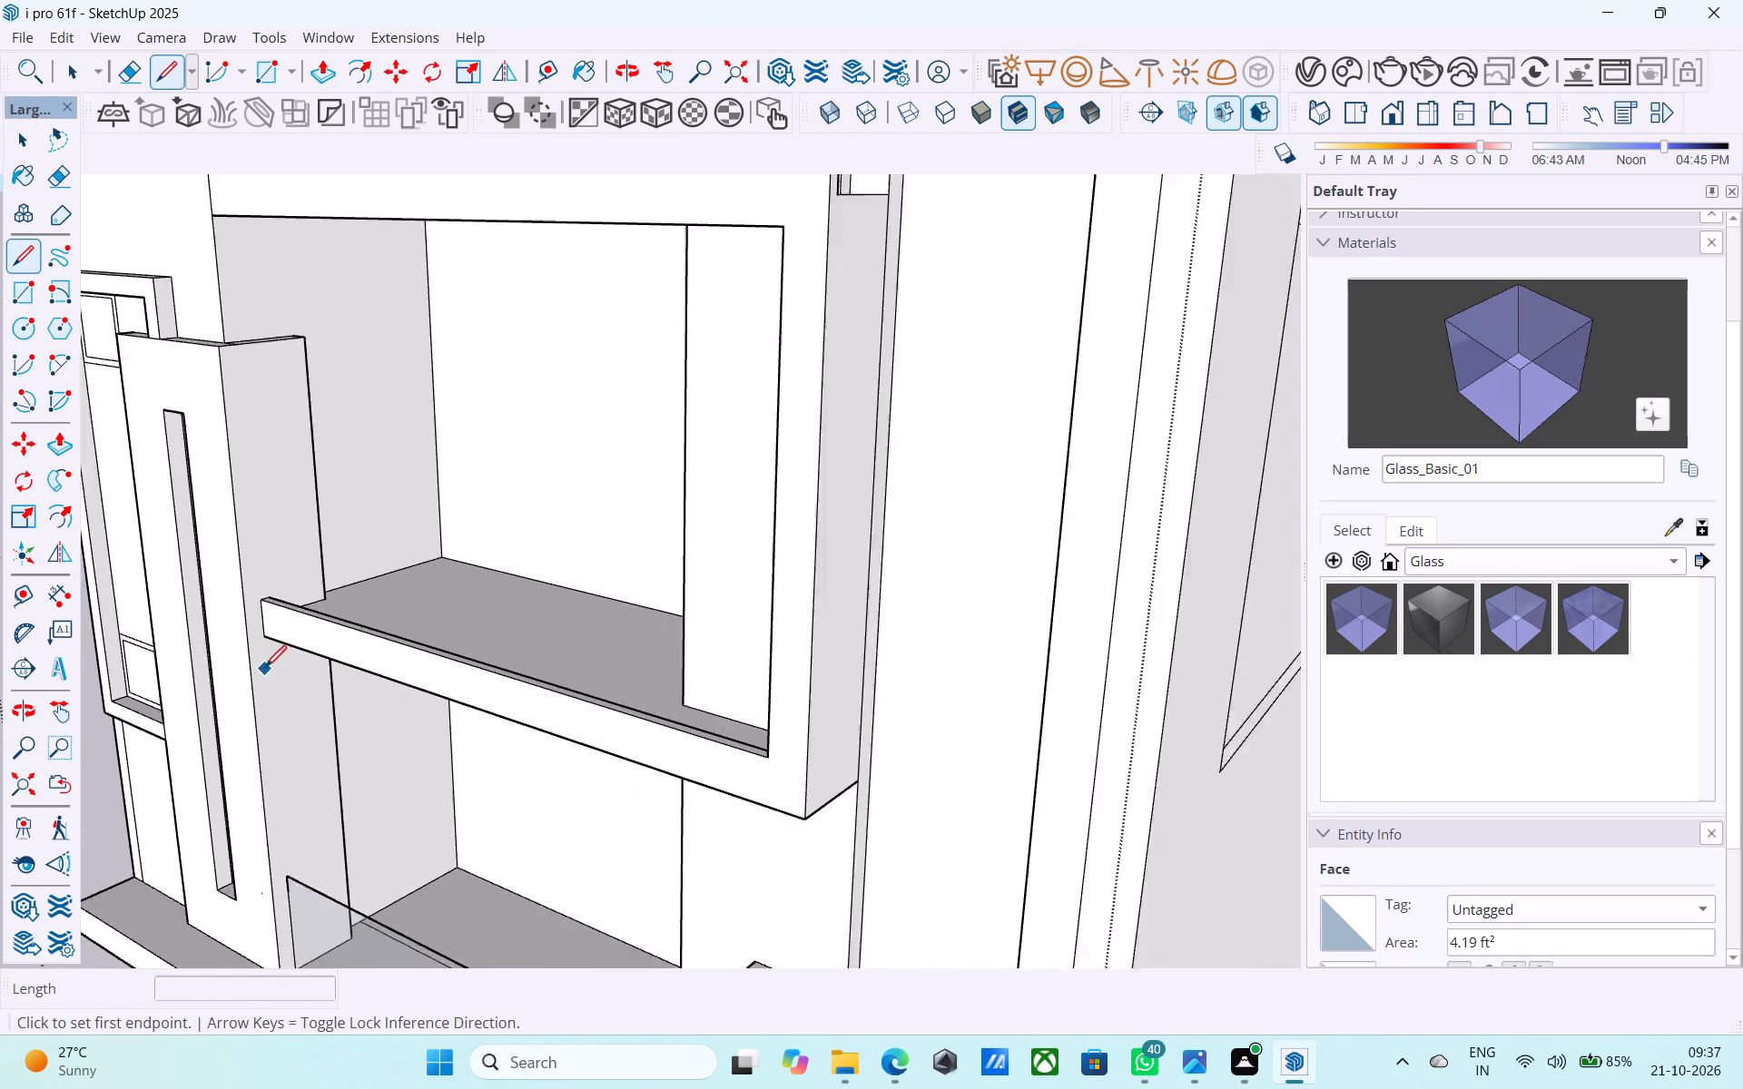
scroll(265, 669, "up", 10)
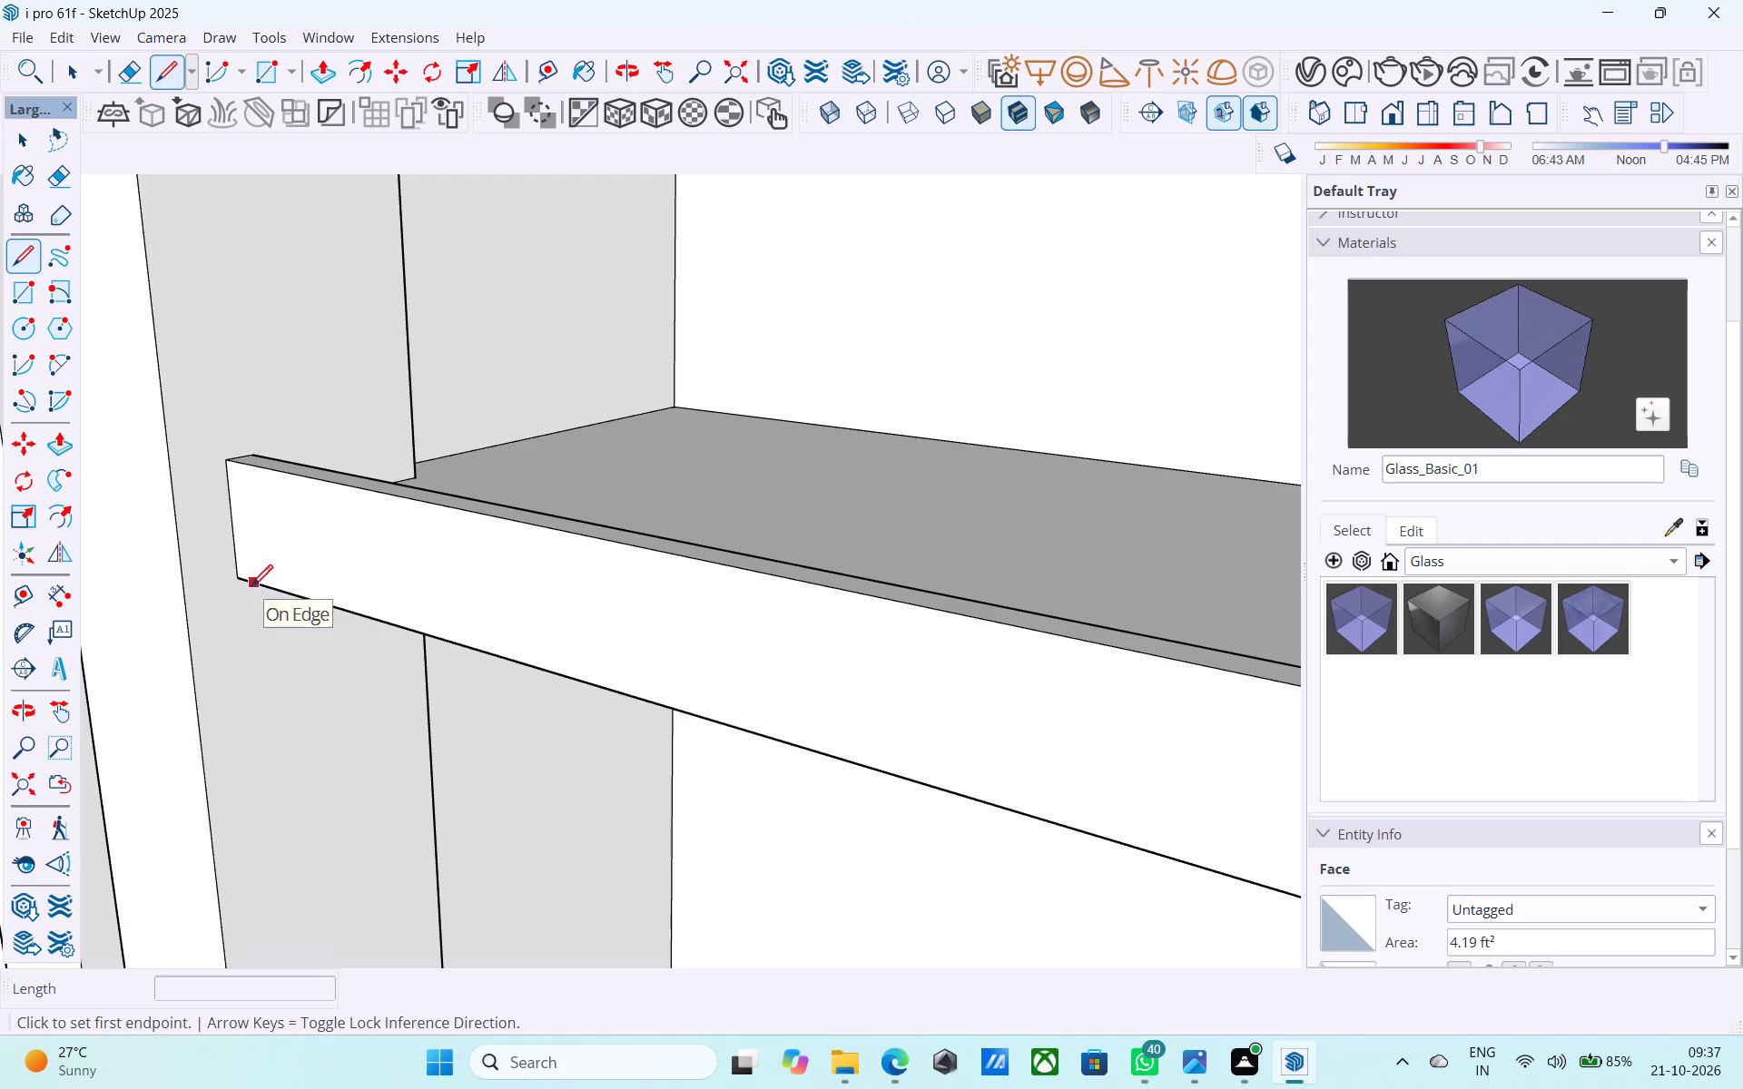
left_click(238, 576)
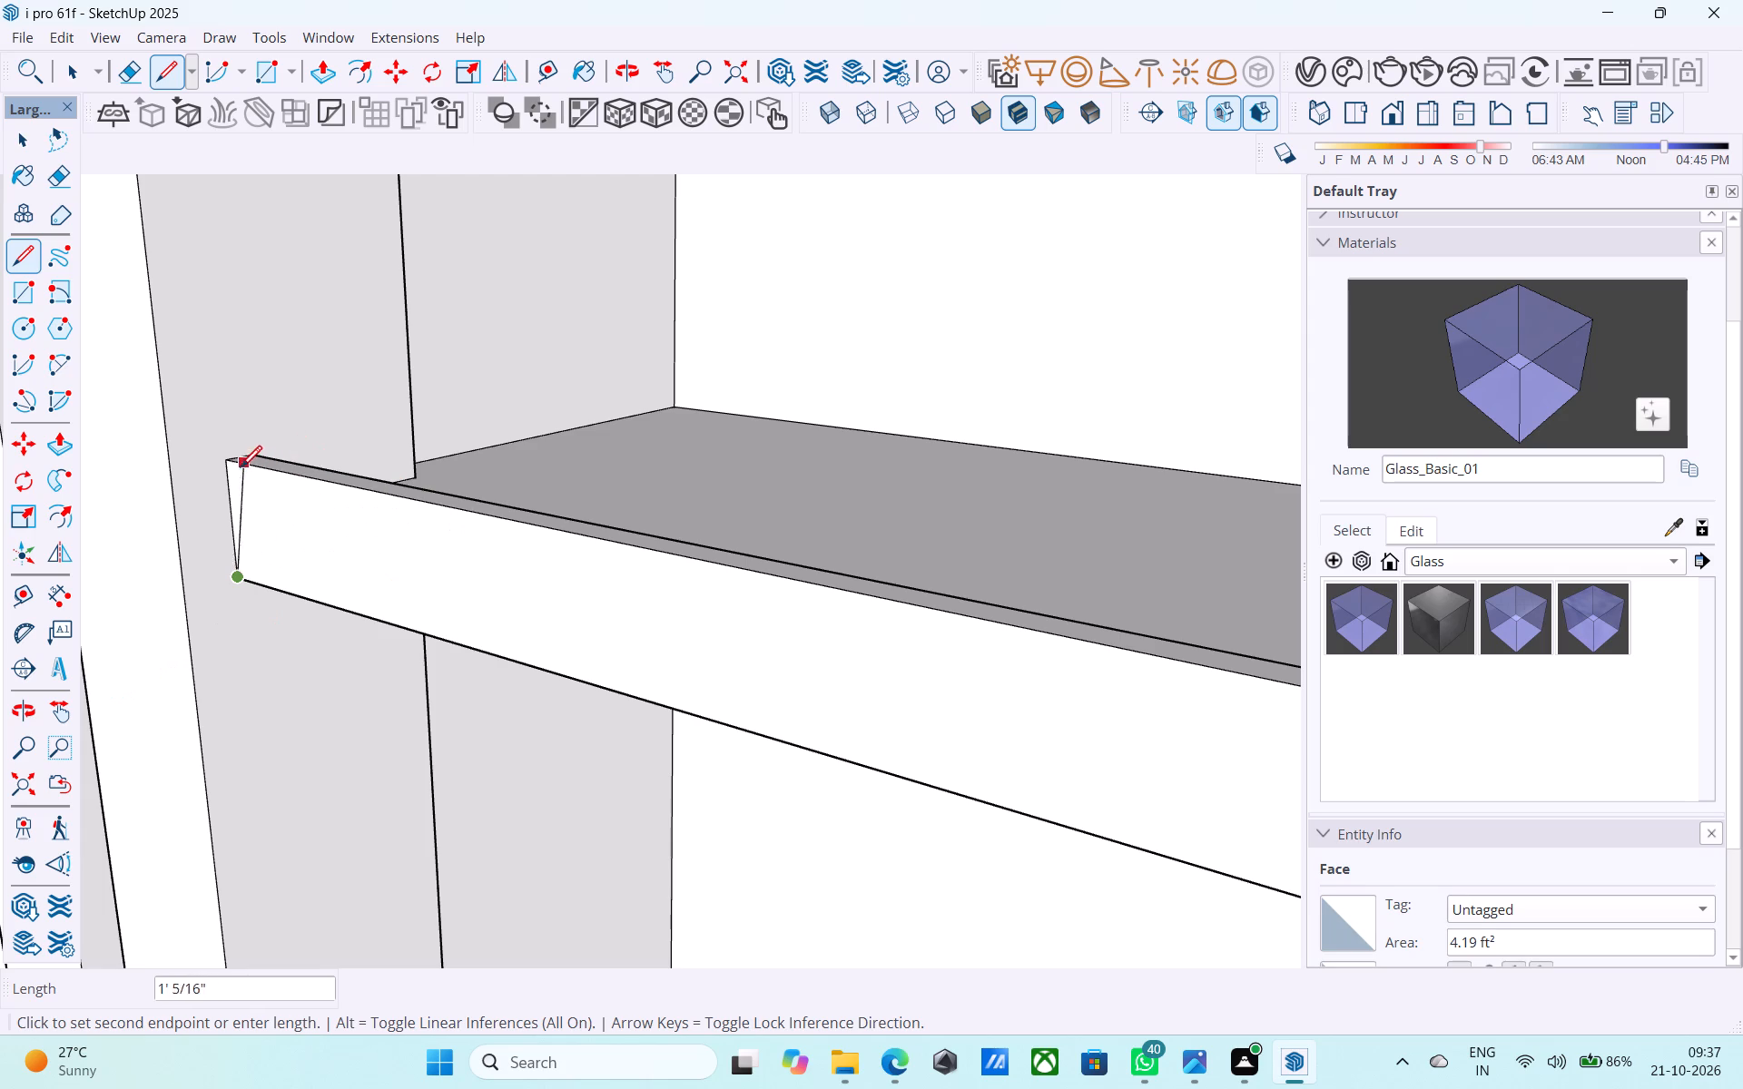
scroll(231, 458, "down", 7)
scroll(231, 458, "up", 1)
scroll(231, 453, "down", 10)
middle_click_drag(231, 451, 369, 421)
scroll(351, 446, "down", 5)
middle_click_drag(352, 484, 516, 508)
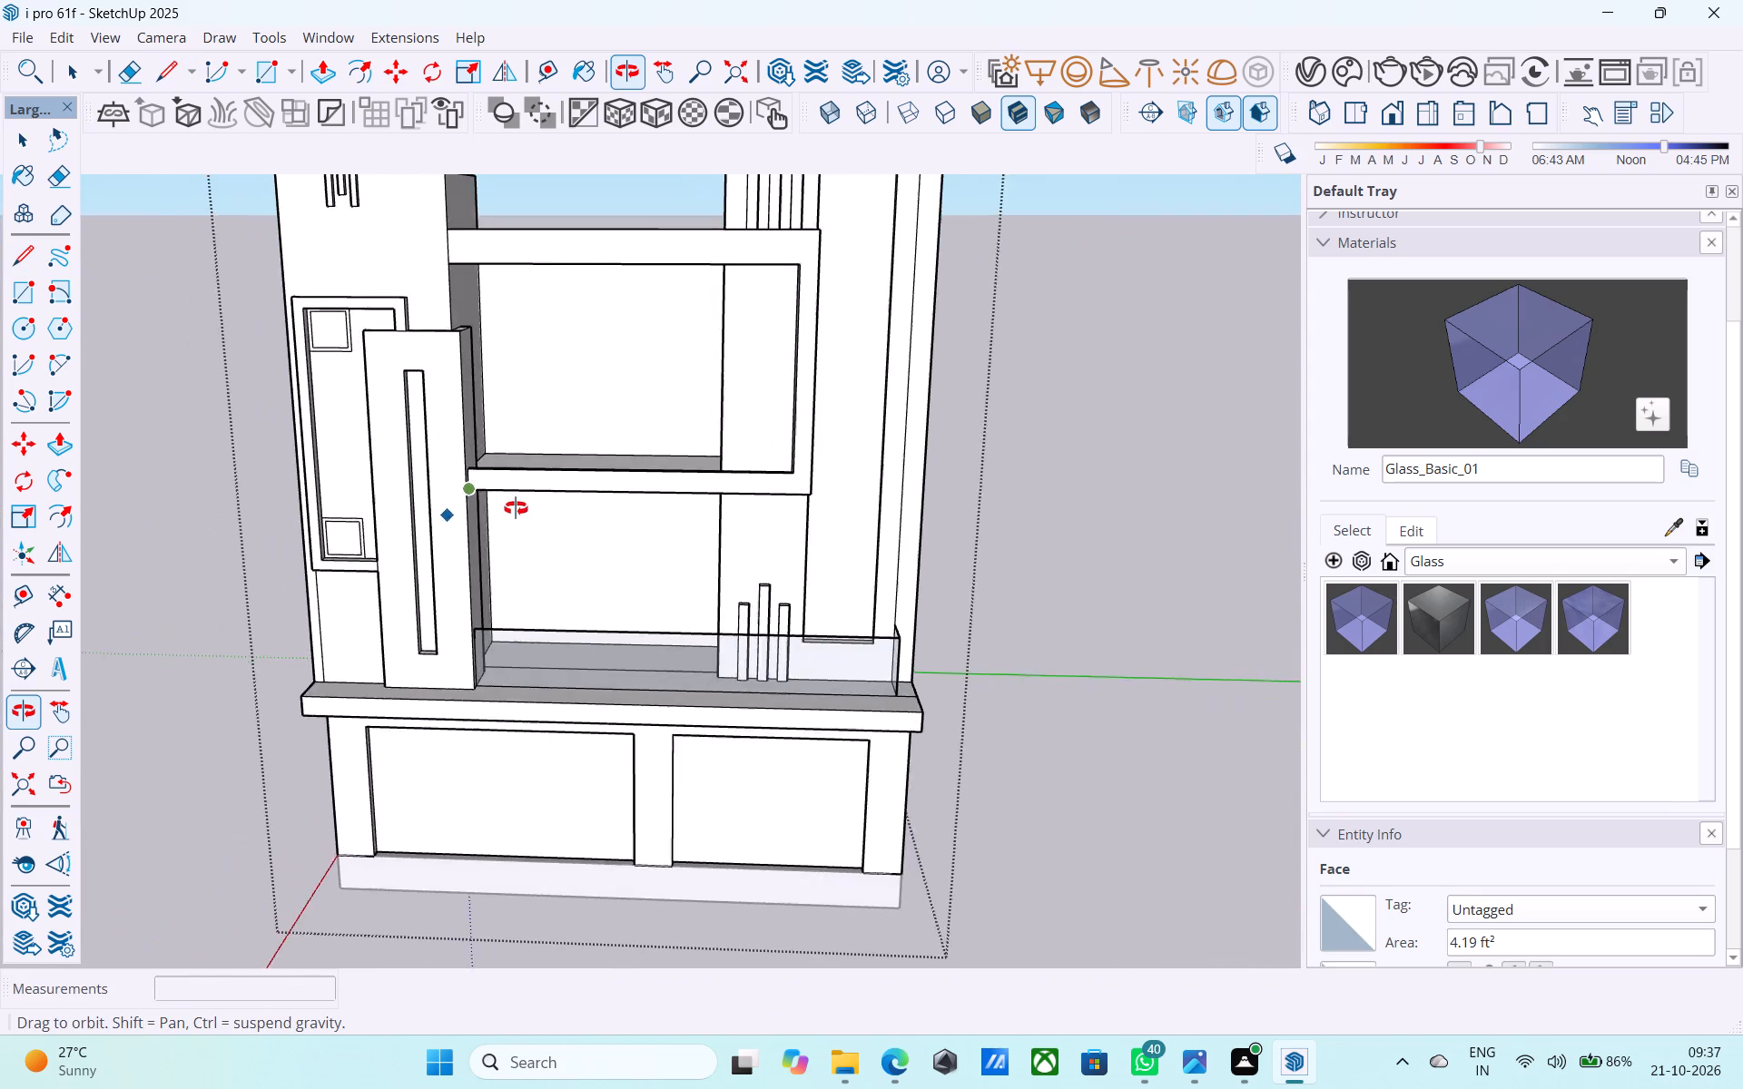
middle_click_drag(516, 508, 333, 622)
scroll(317, 526, "up", 1)
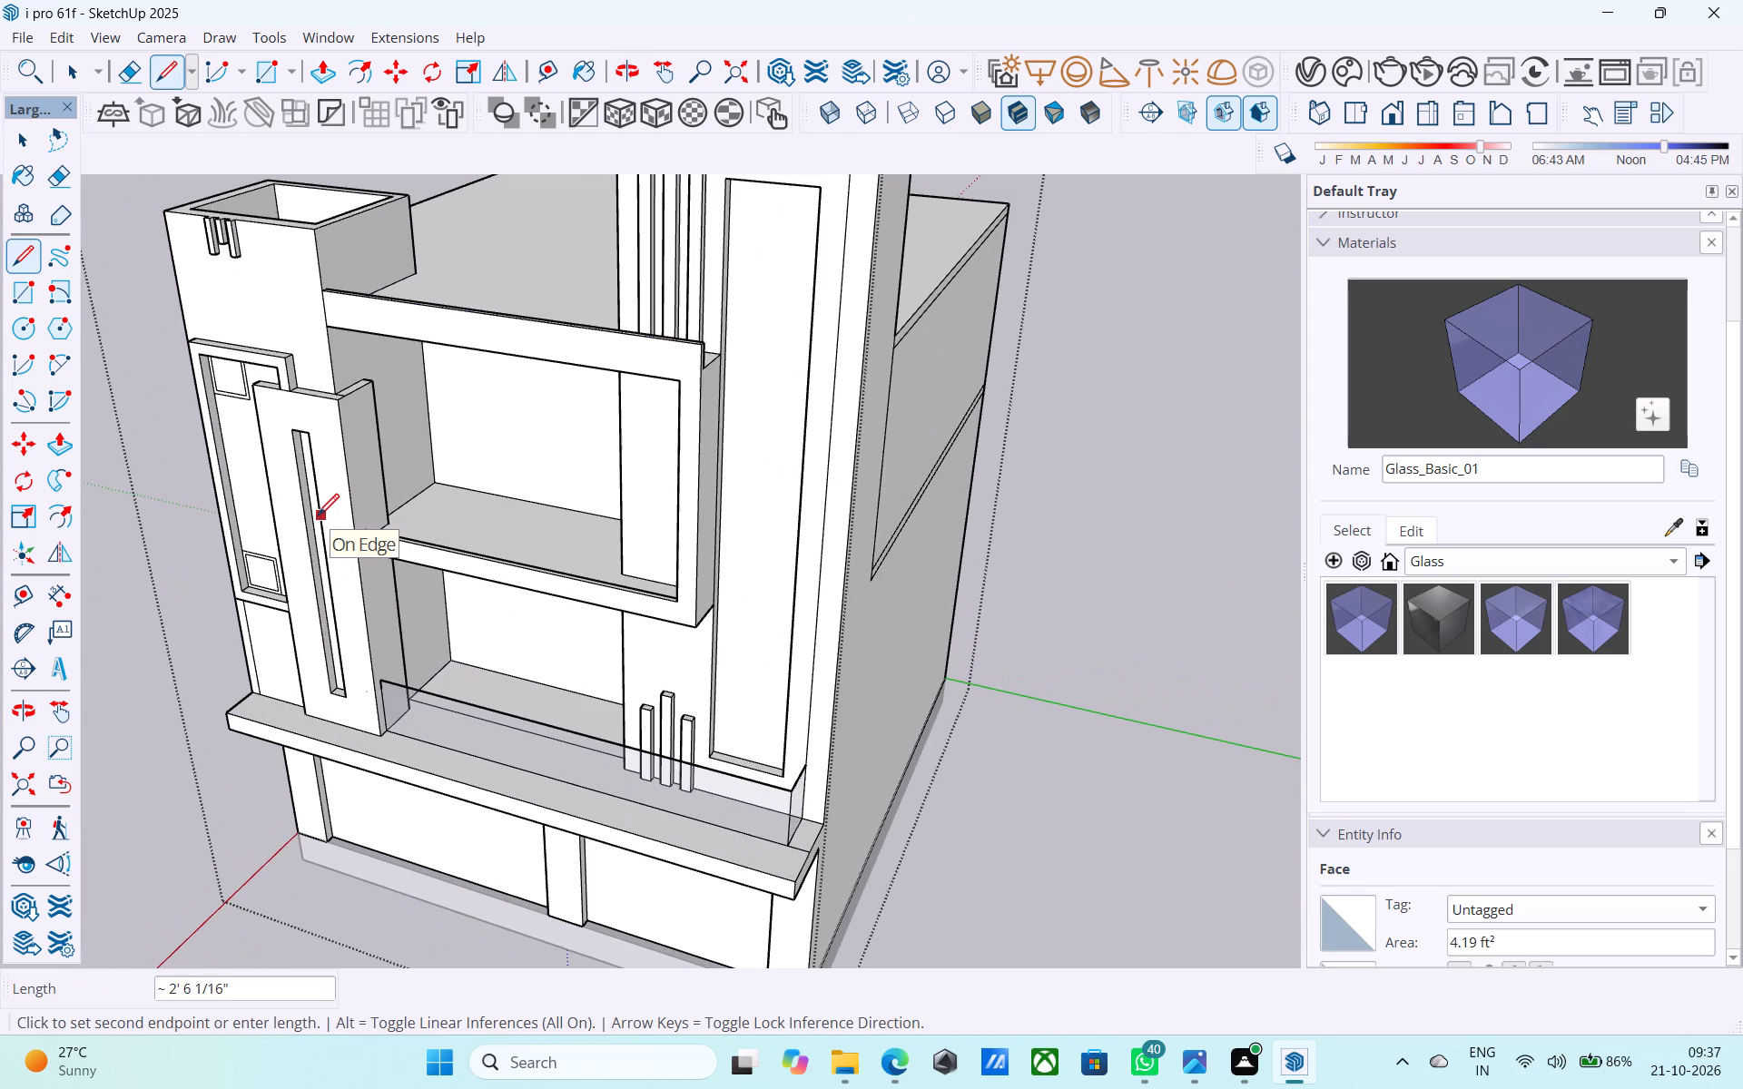
Measure the front height of the C-shaped band's upper slab including its lip, using the Line tool.
key("l")
middle_click_drag(465, 446, 382, 438)
scroll(511, 333, "up", 3)
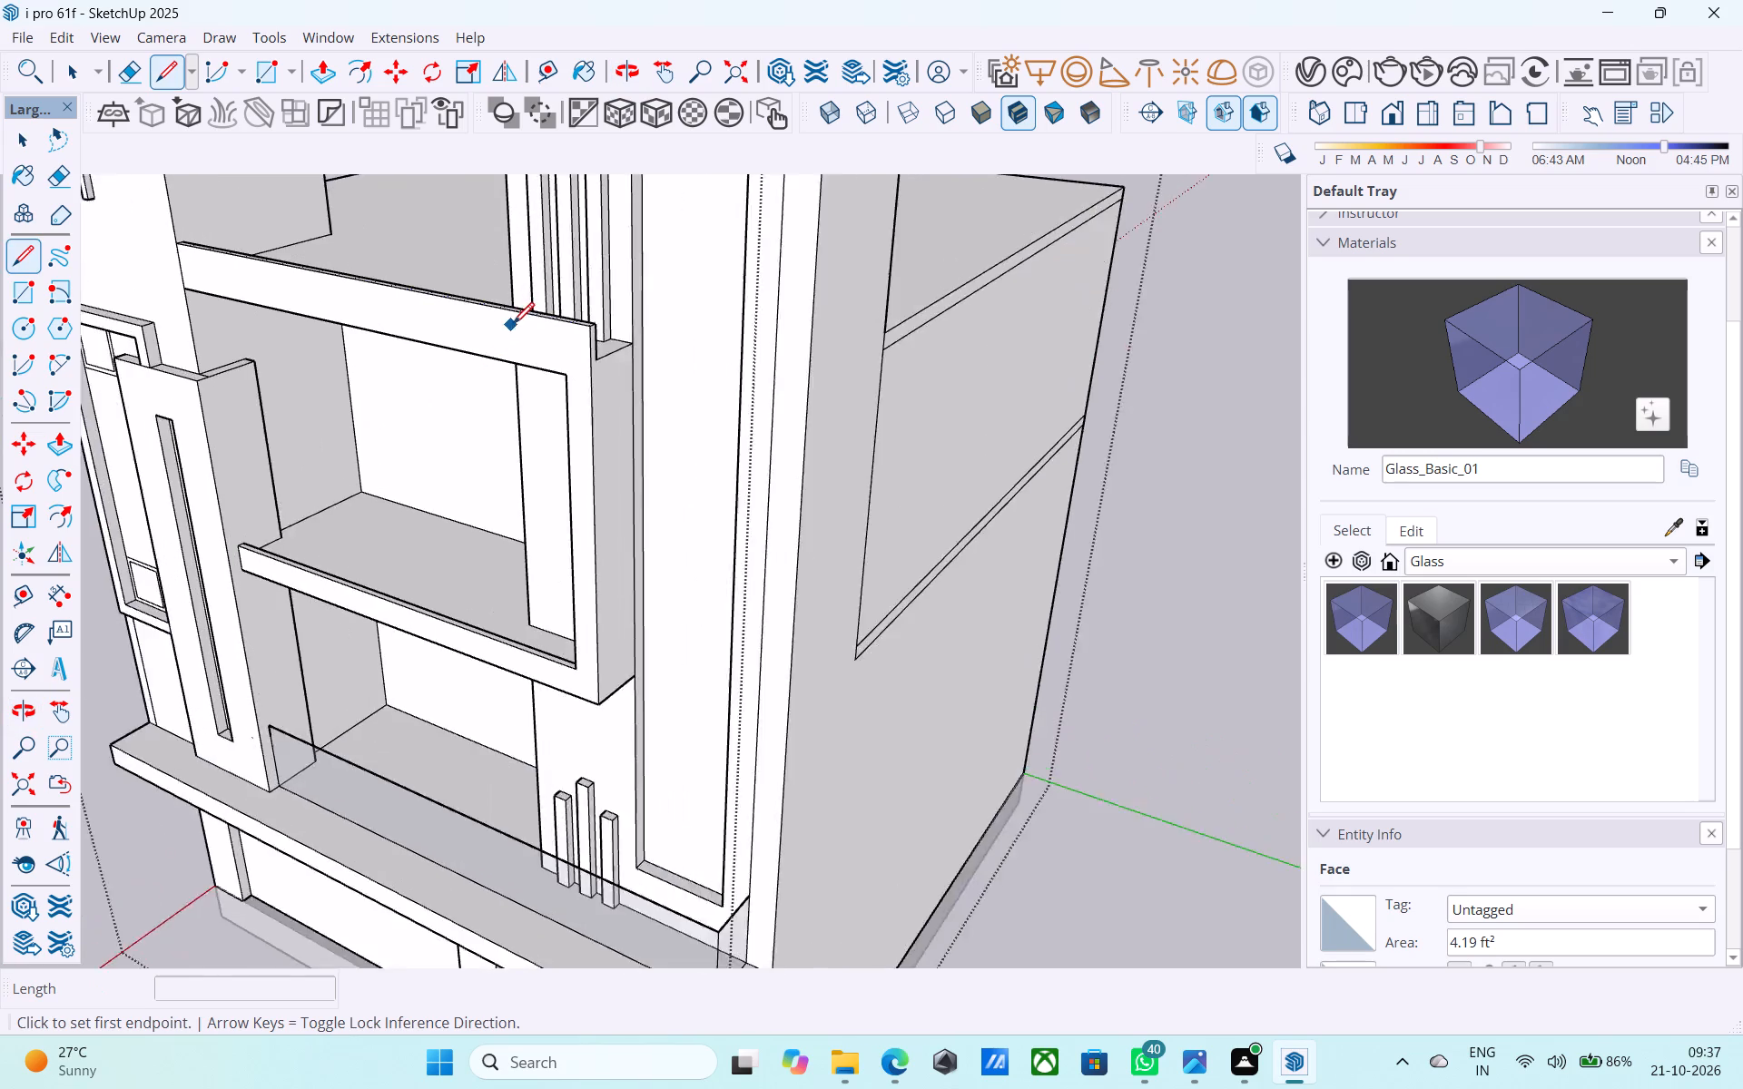
scroll(513, 326, "up", 4)
left_click(542, 386)
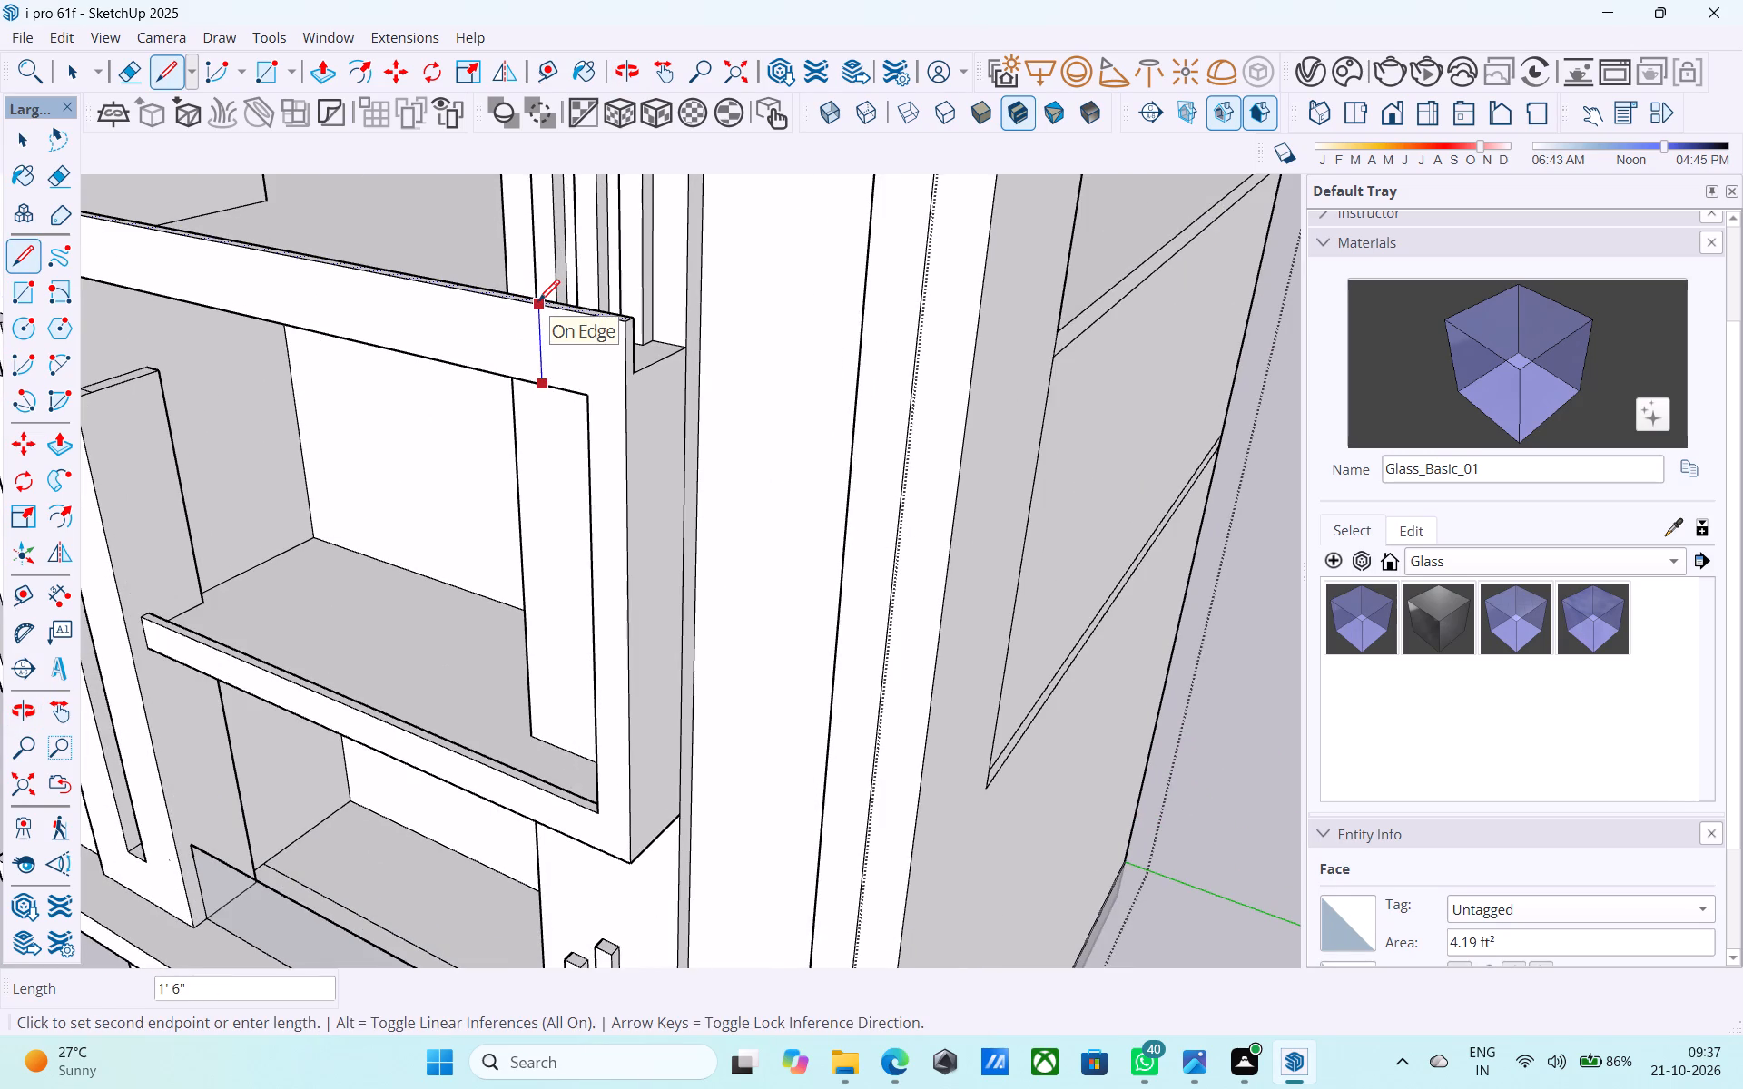
scroll(538, 303, "down", 6)
scroll(466, 553, "up", 11)
key("space")
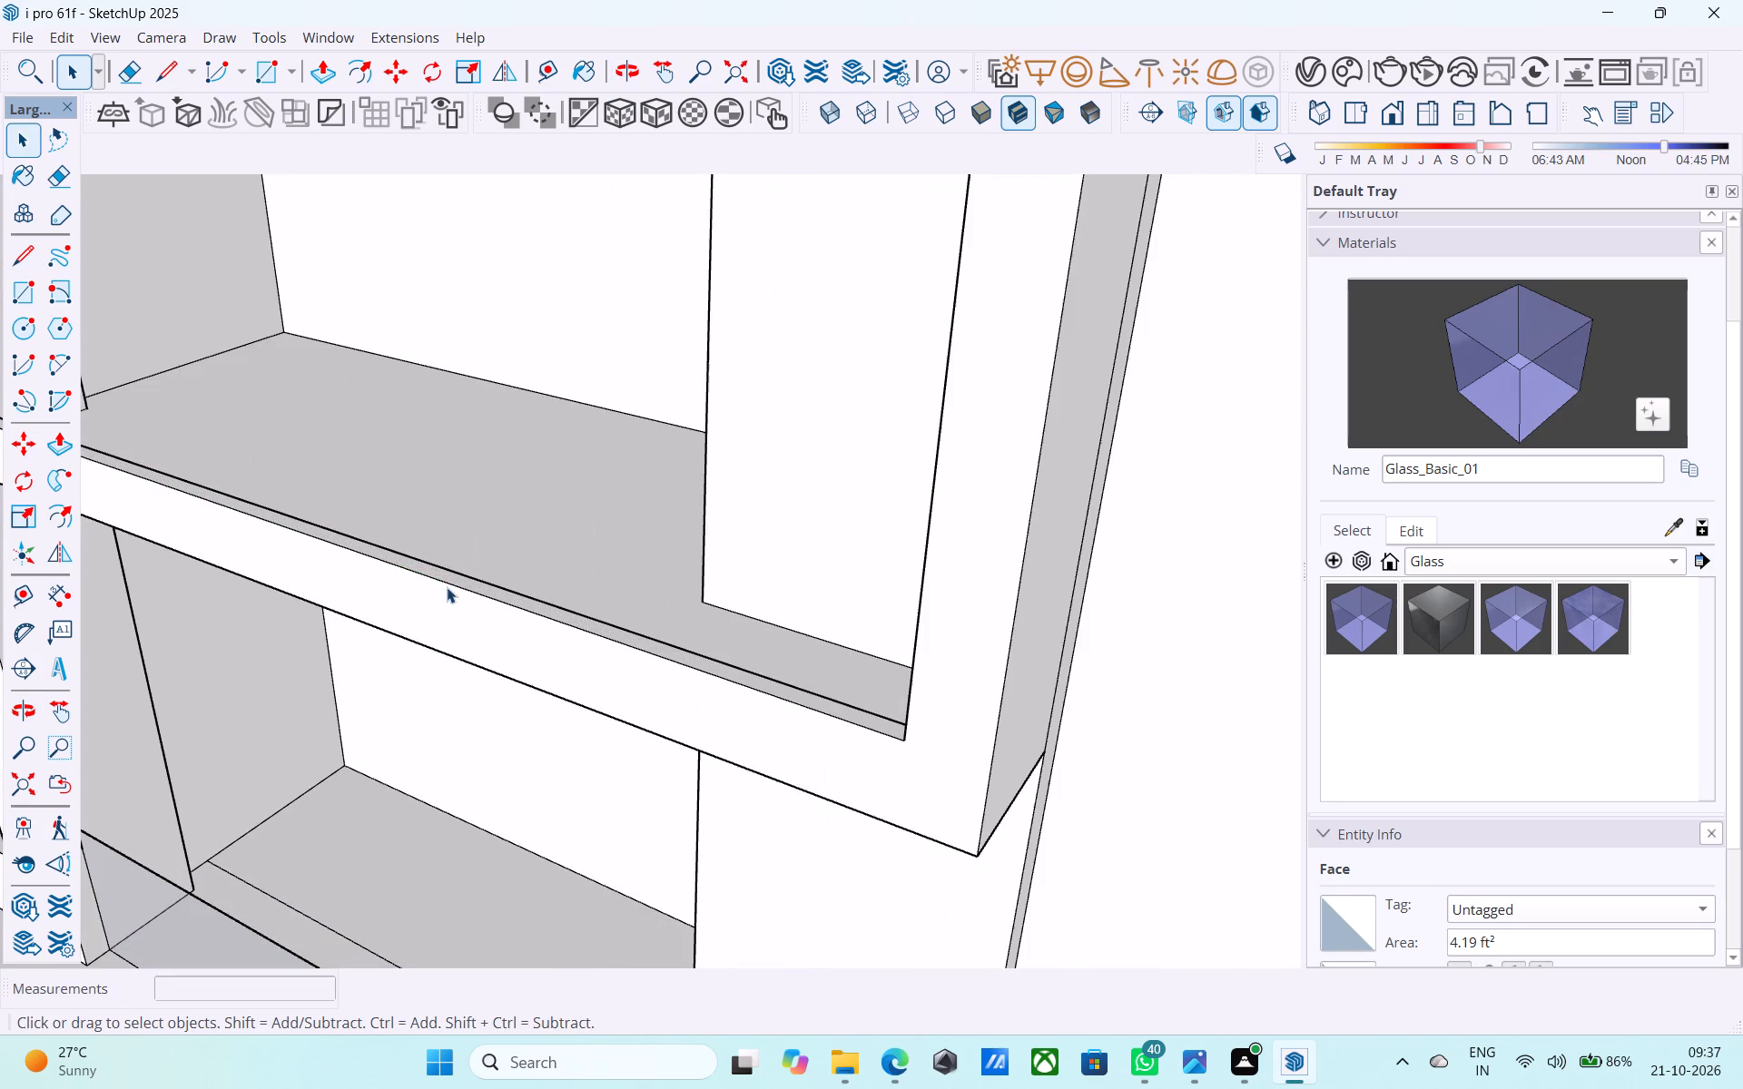
Push/Pull the top face of the C-shaped band's lower lip another 6" upward.
left_click(447, 580)
scroll(445, 578, "up", 5)
left_click(445, 578)
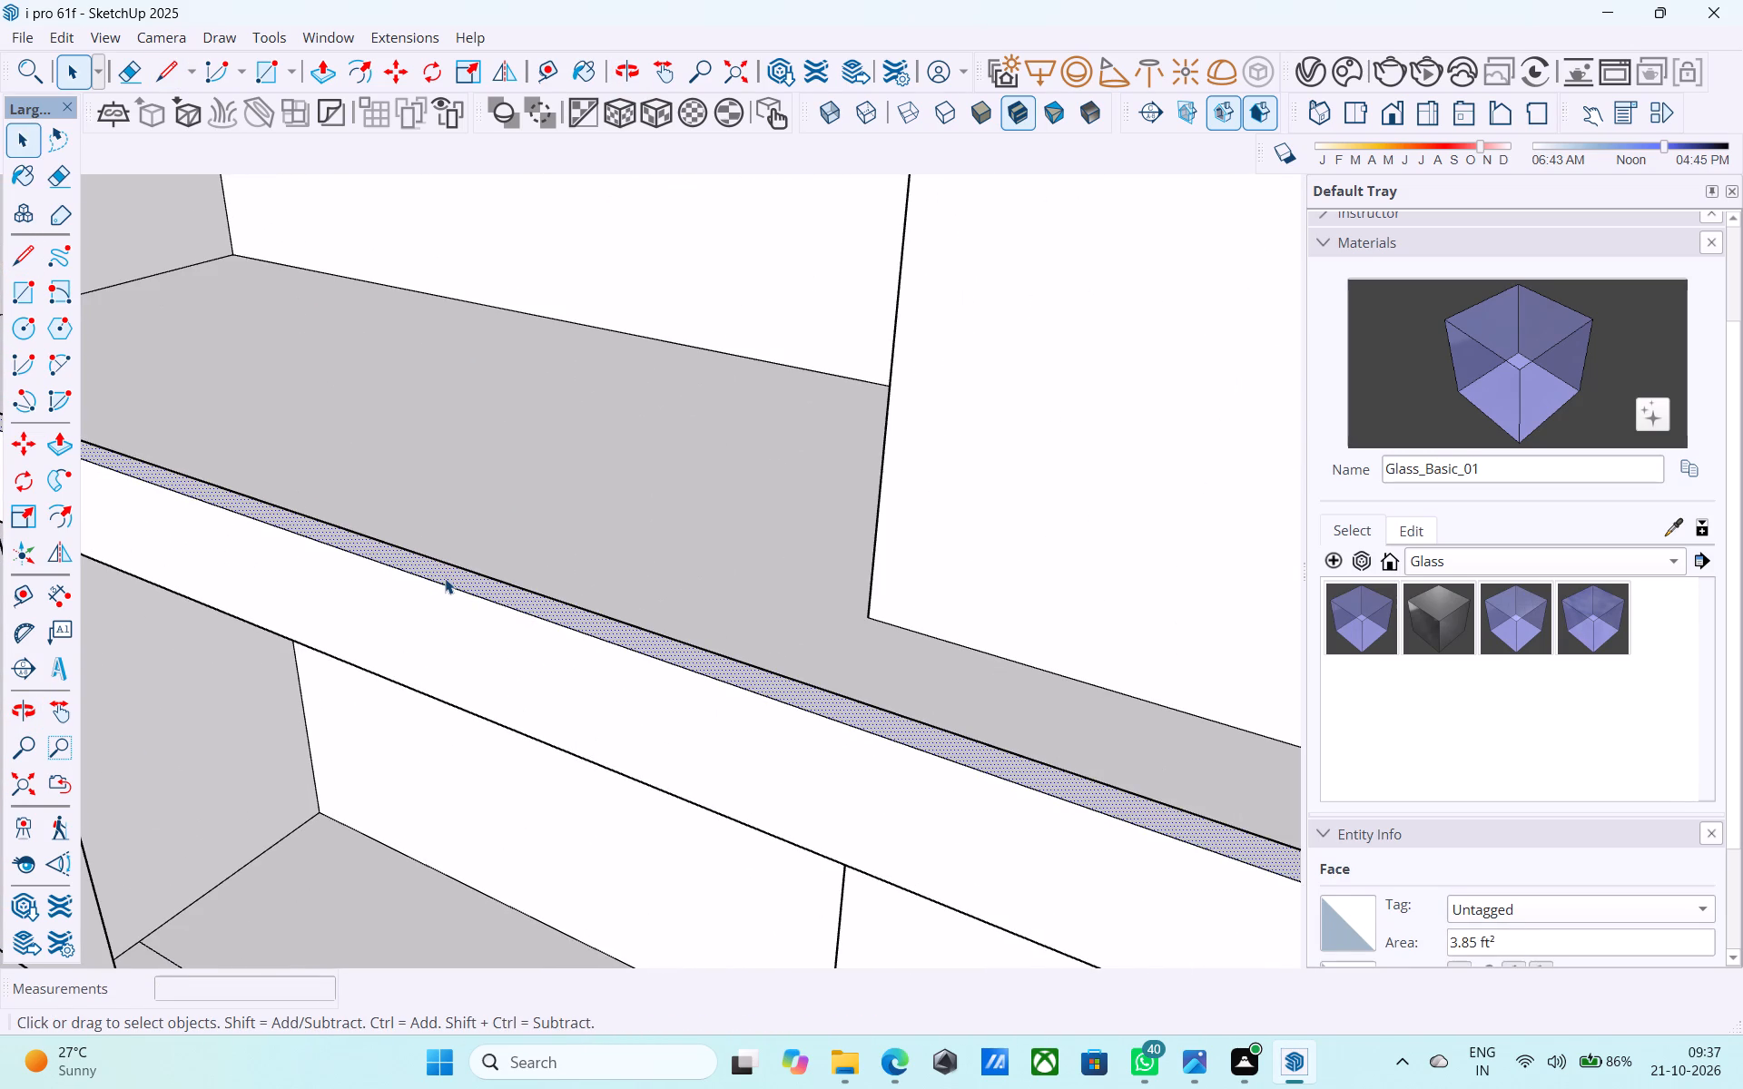
key("p")
left_click(445, 578)
key("6")
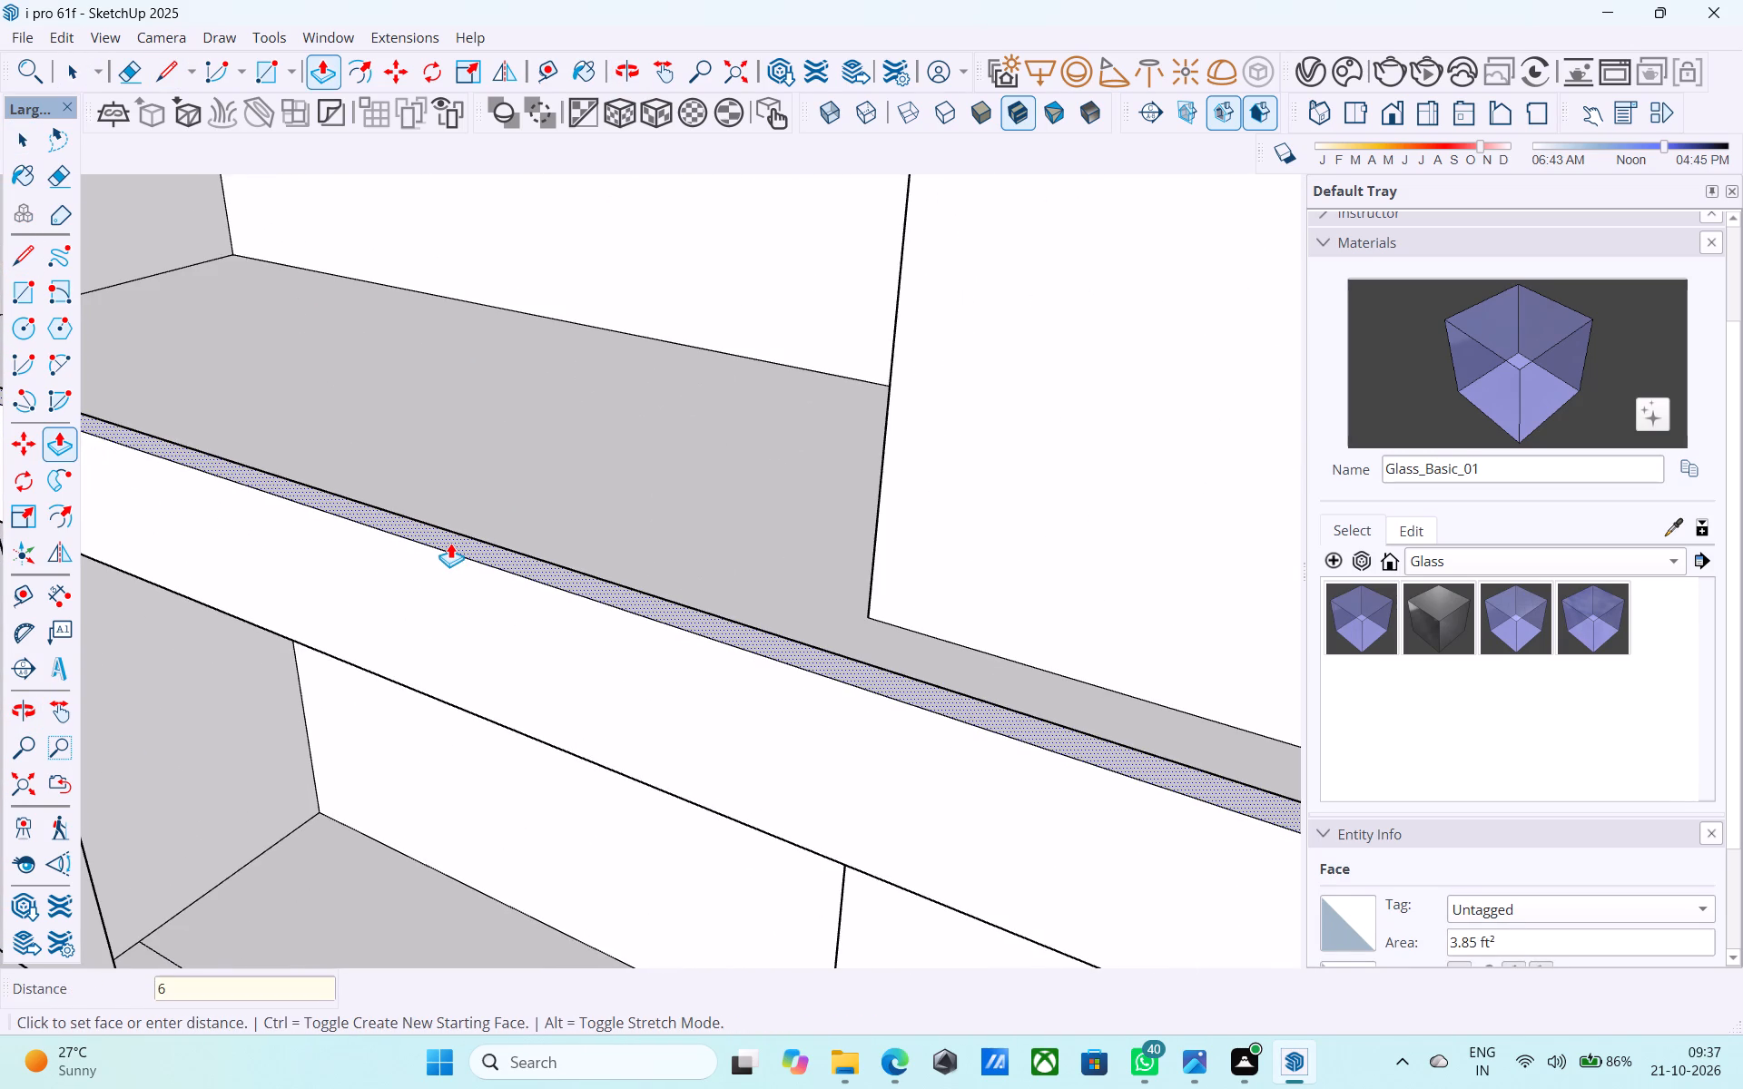
key("shift+quotedbl")
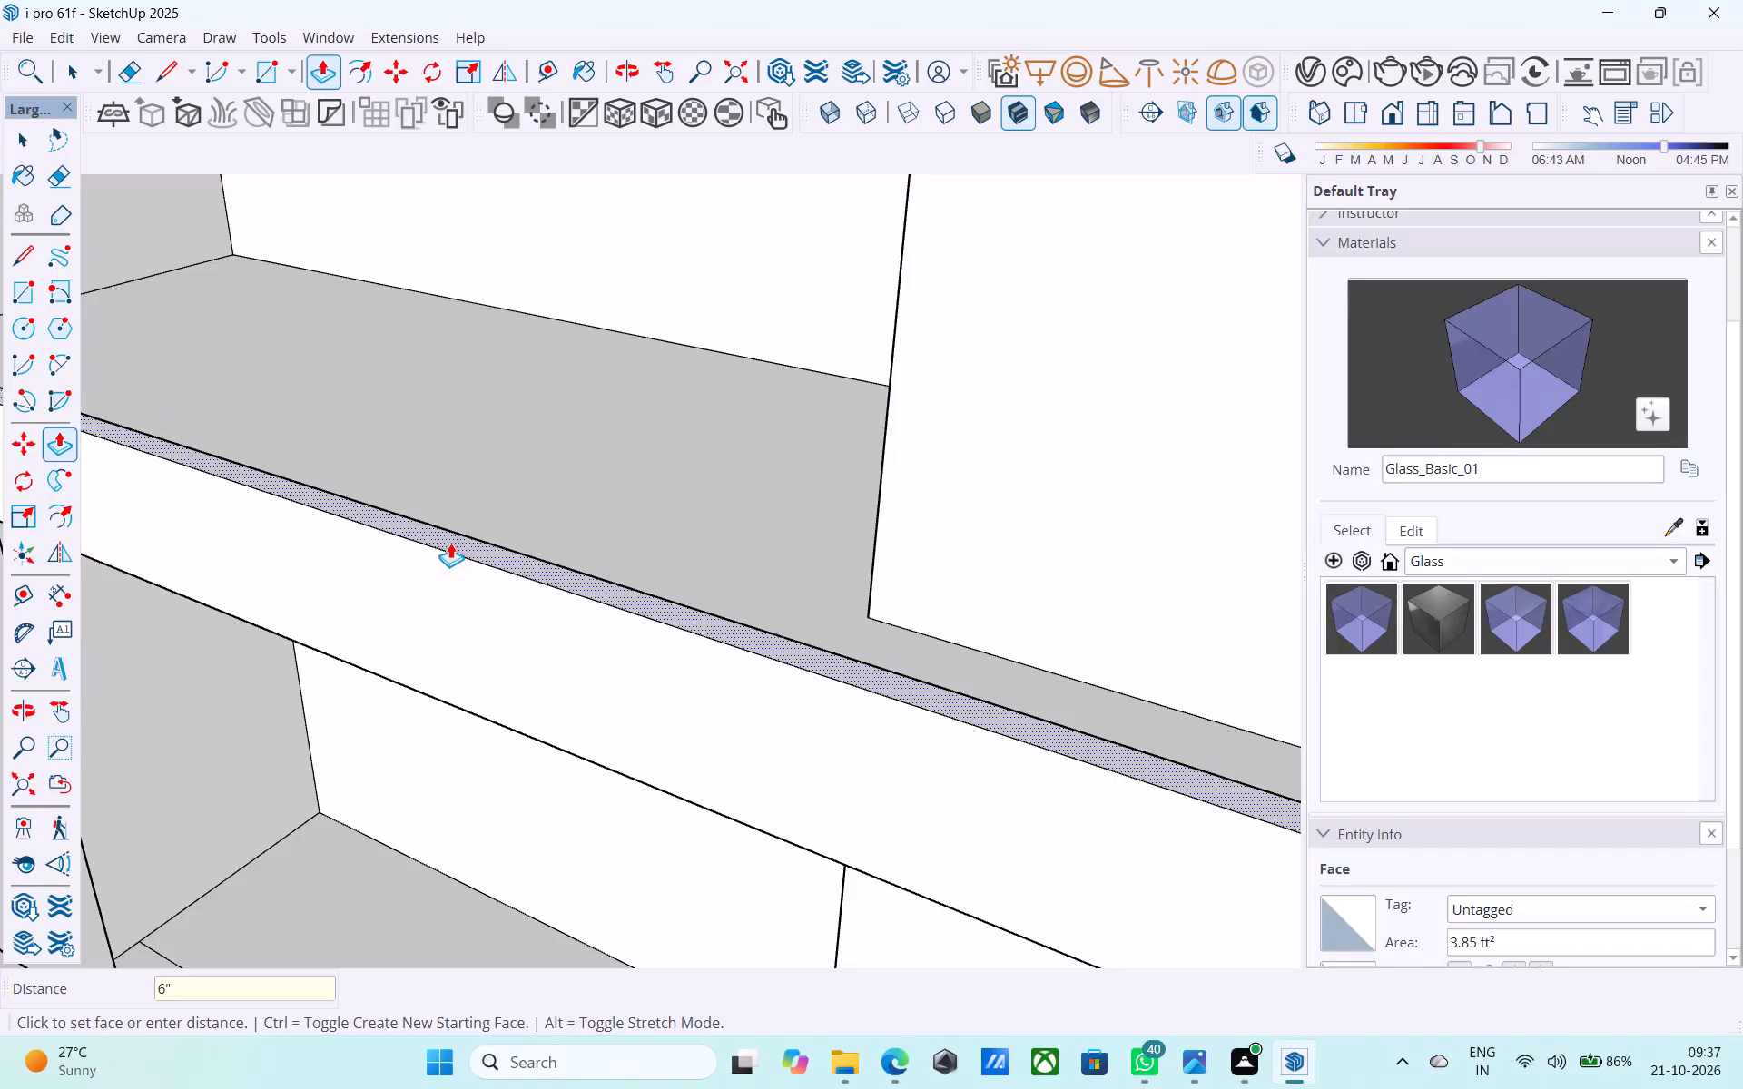
key("Return")
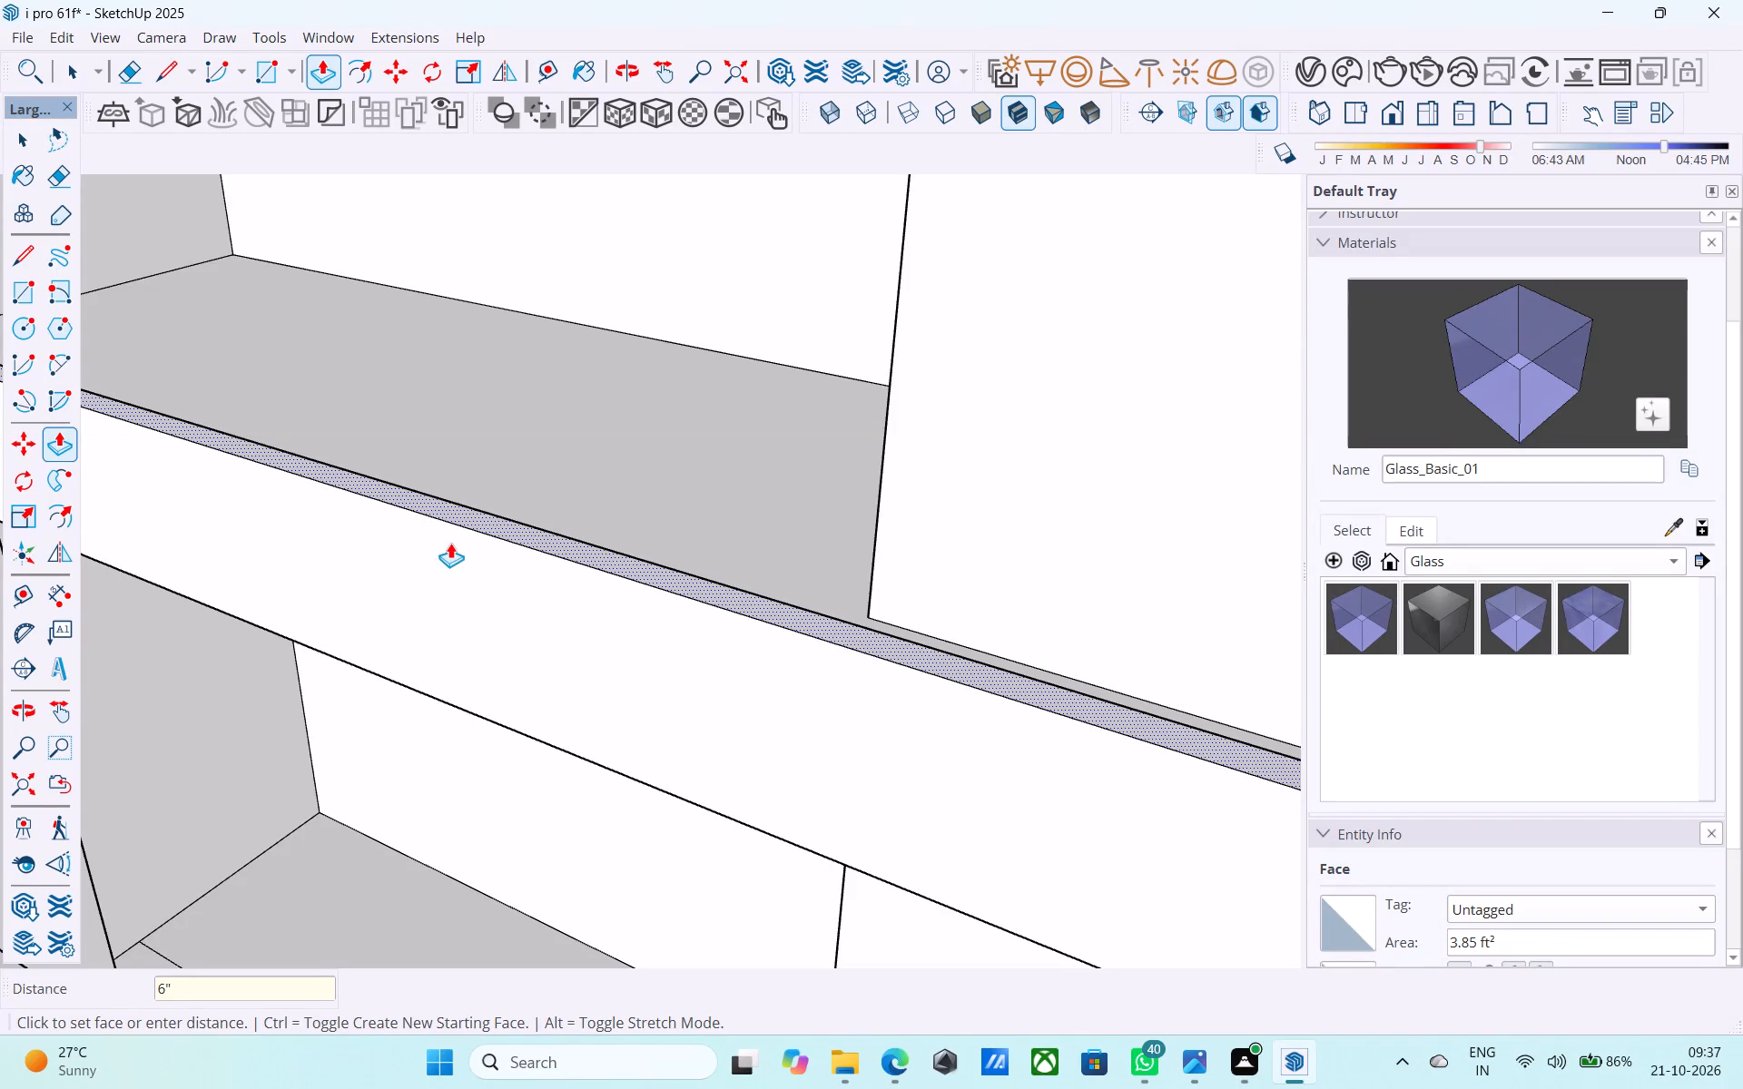
Examine the front elevation and the C-shaped band's upper and lower slabs from several angles.
key("space")
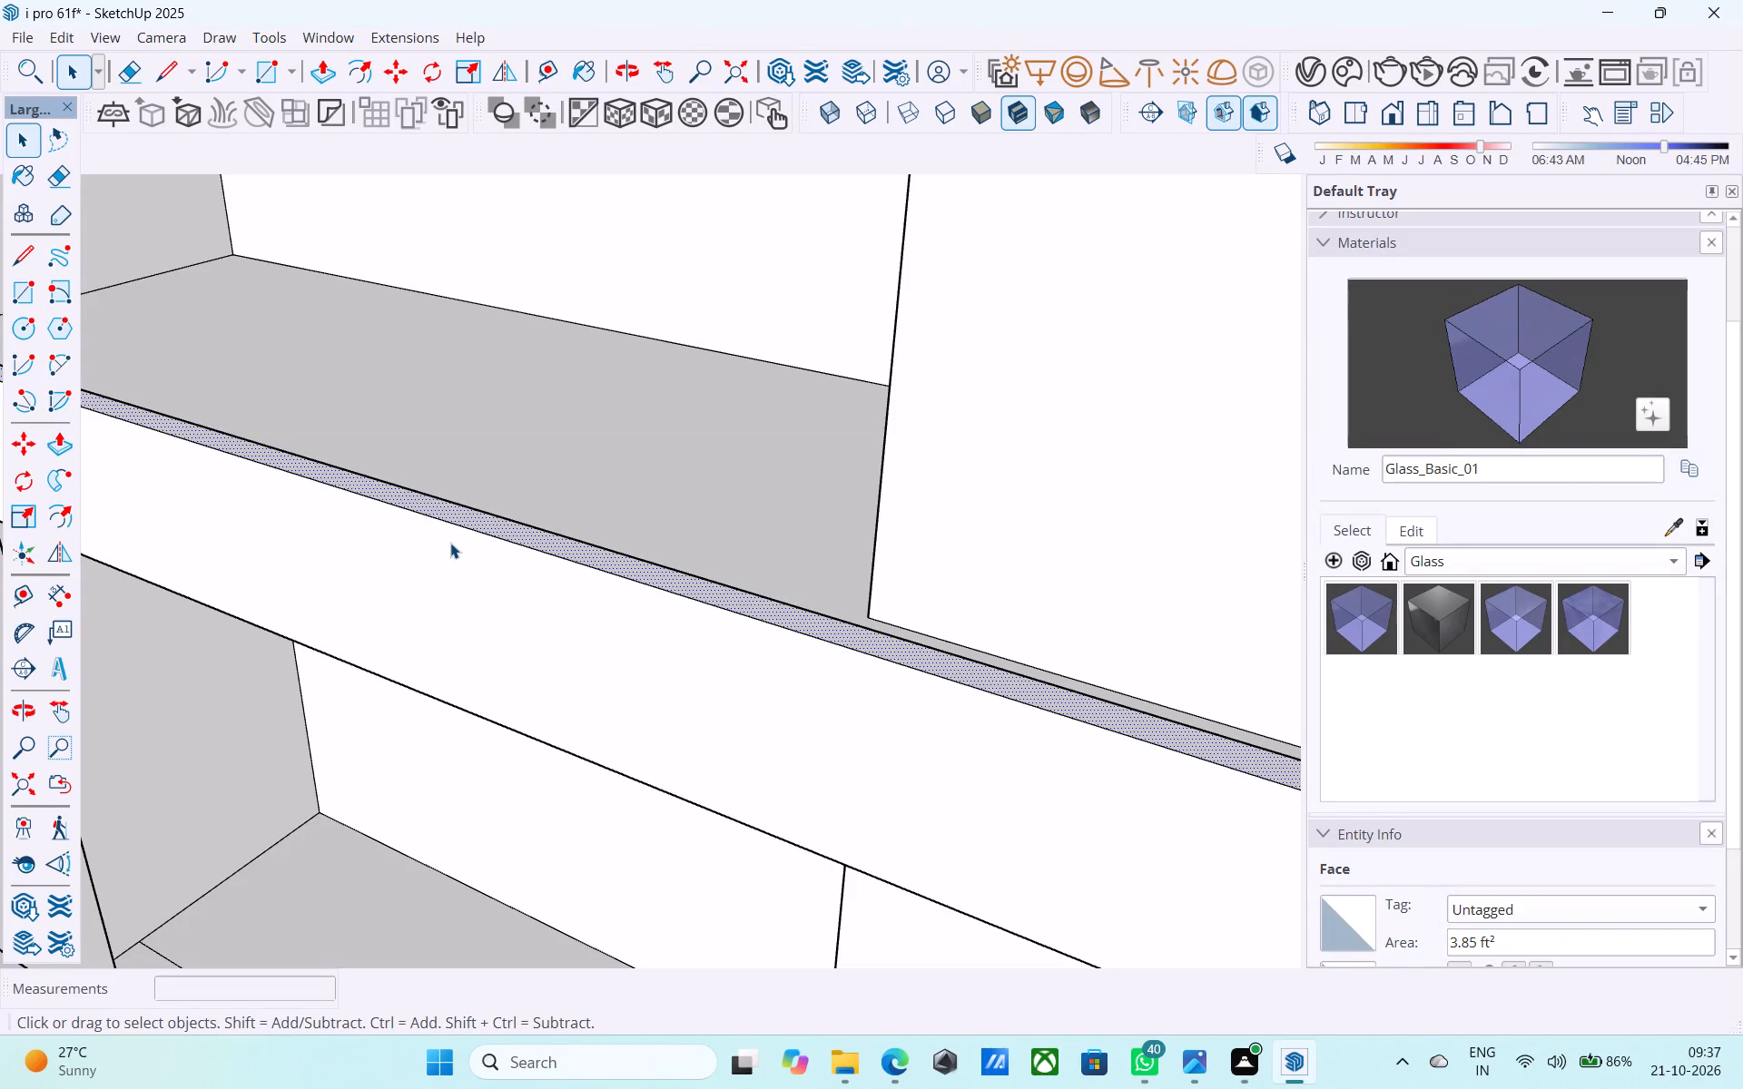
scroll(631, 334, "down", 19)
middle_click_drag(519, 525, 519, 522)
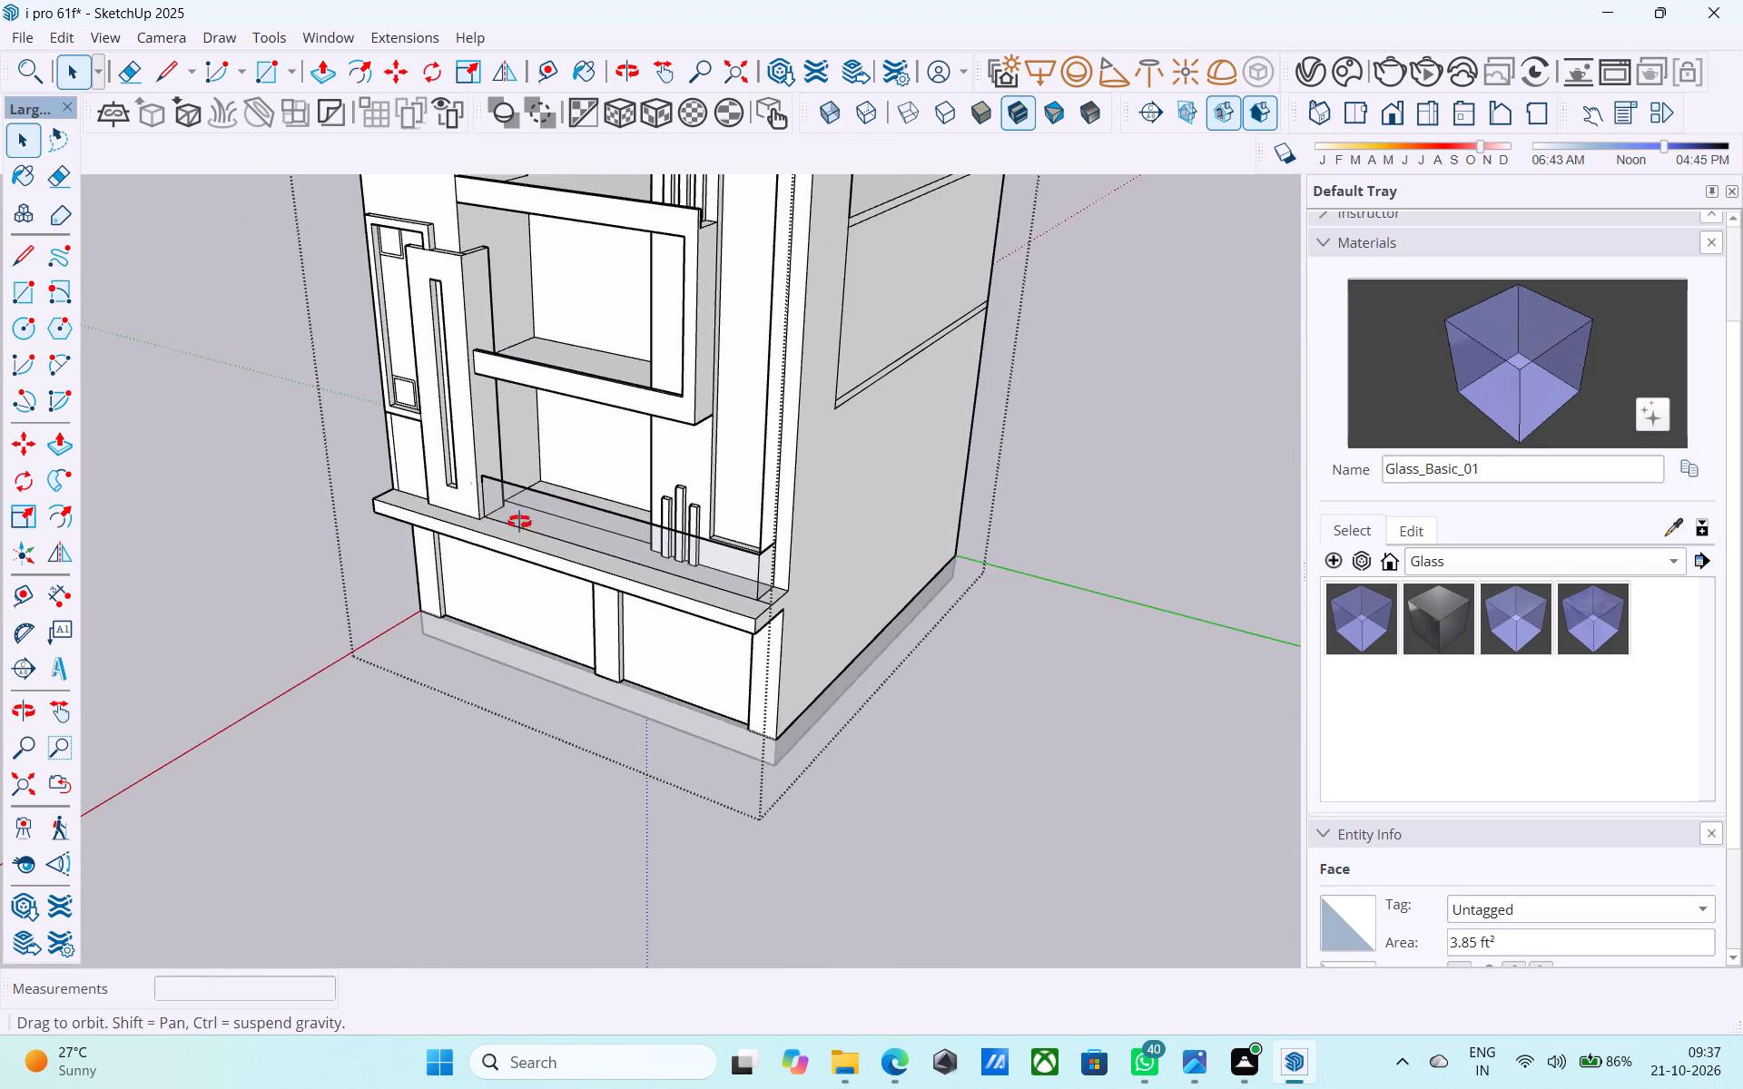
middle_click_drag(519, 522, 610, 460)
scroll(477, 467, "down", 5)
middle_click_drag(385, 564, 540, 437)
scroll(724, 311, "up", 6)
middle_click_drag(698, 329, 645, 562)
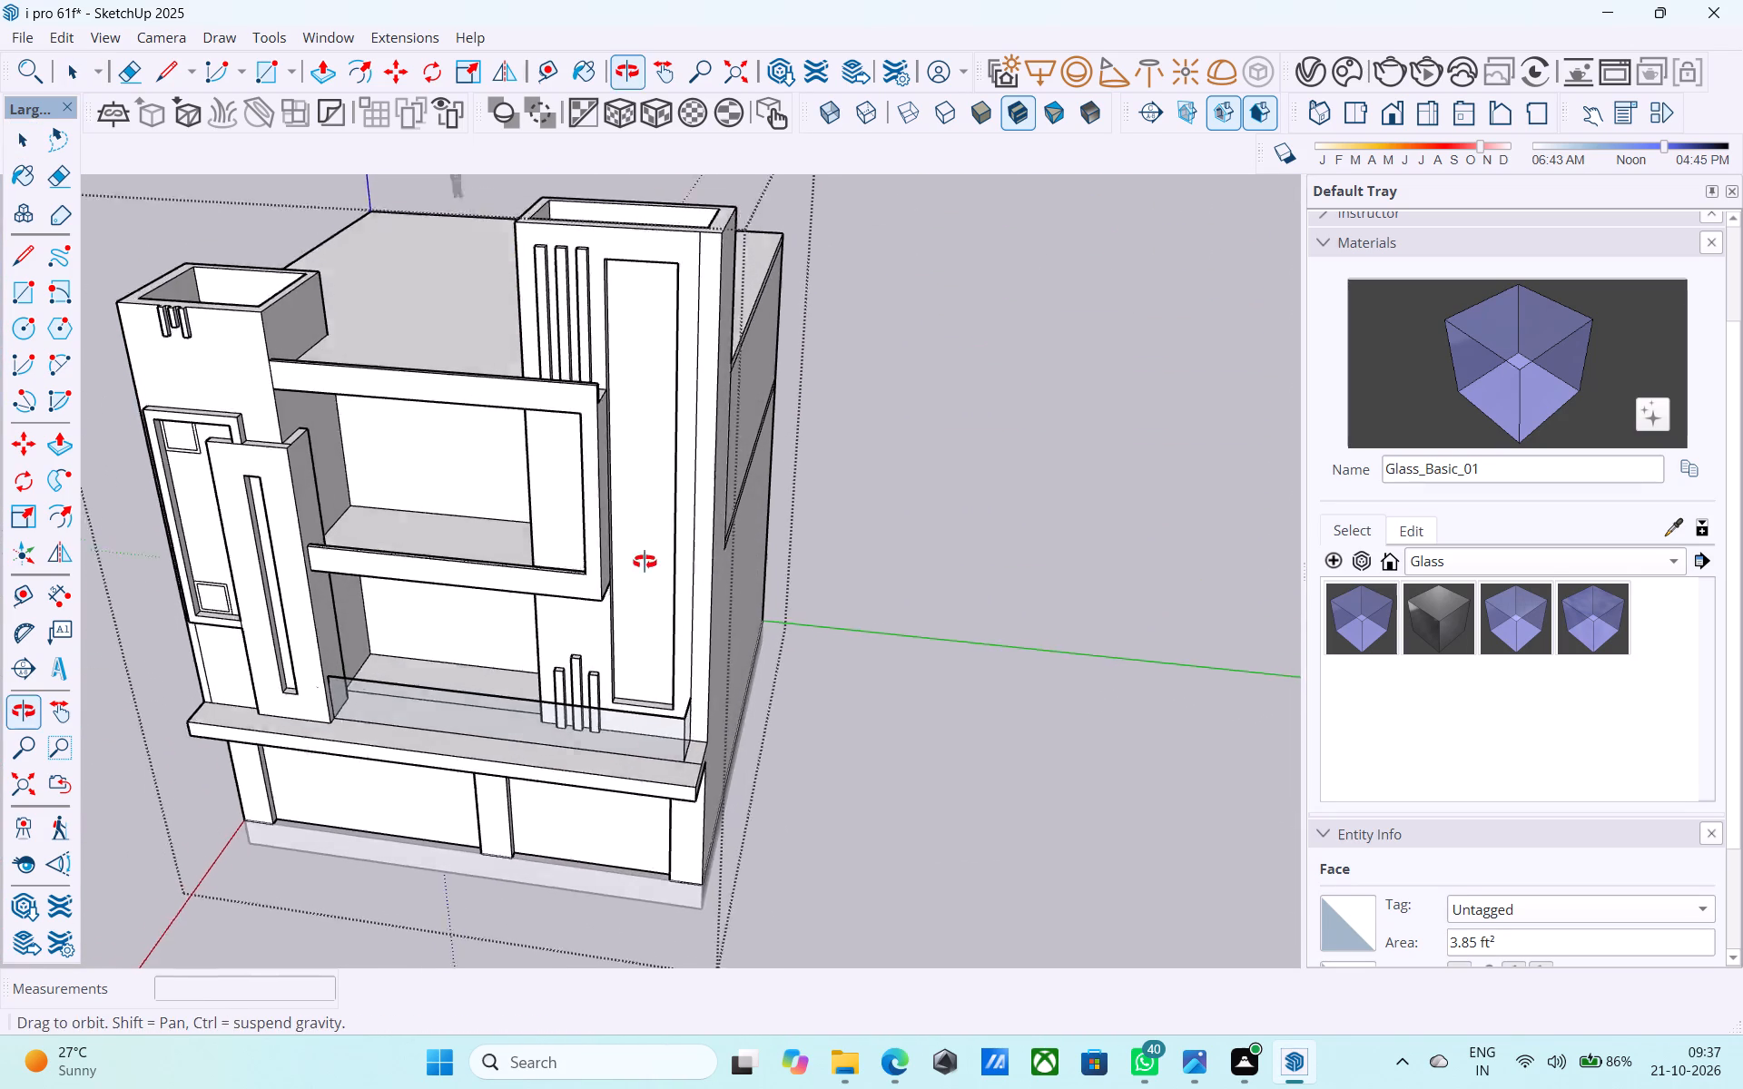
middle_click_drag(645, 562, 645, 564)
scroll(566, 467, "up", 7)
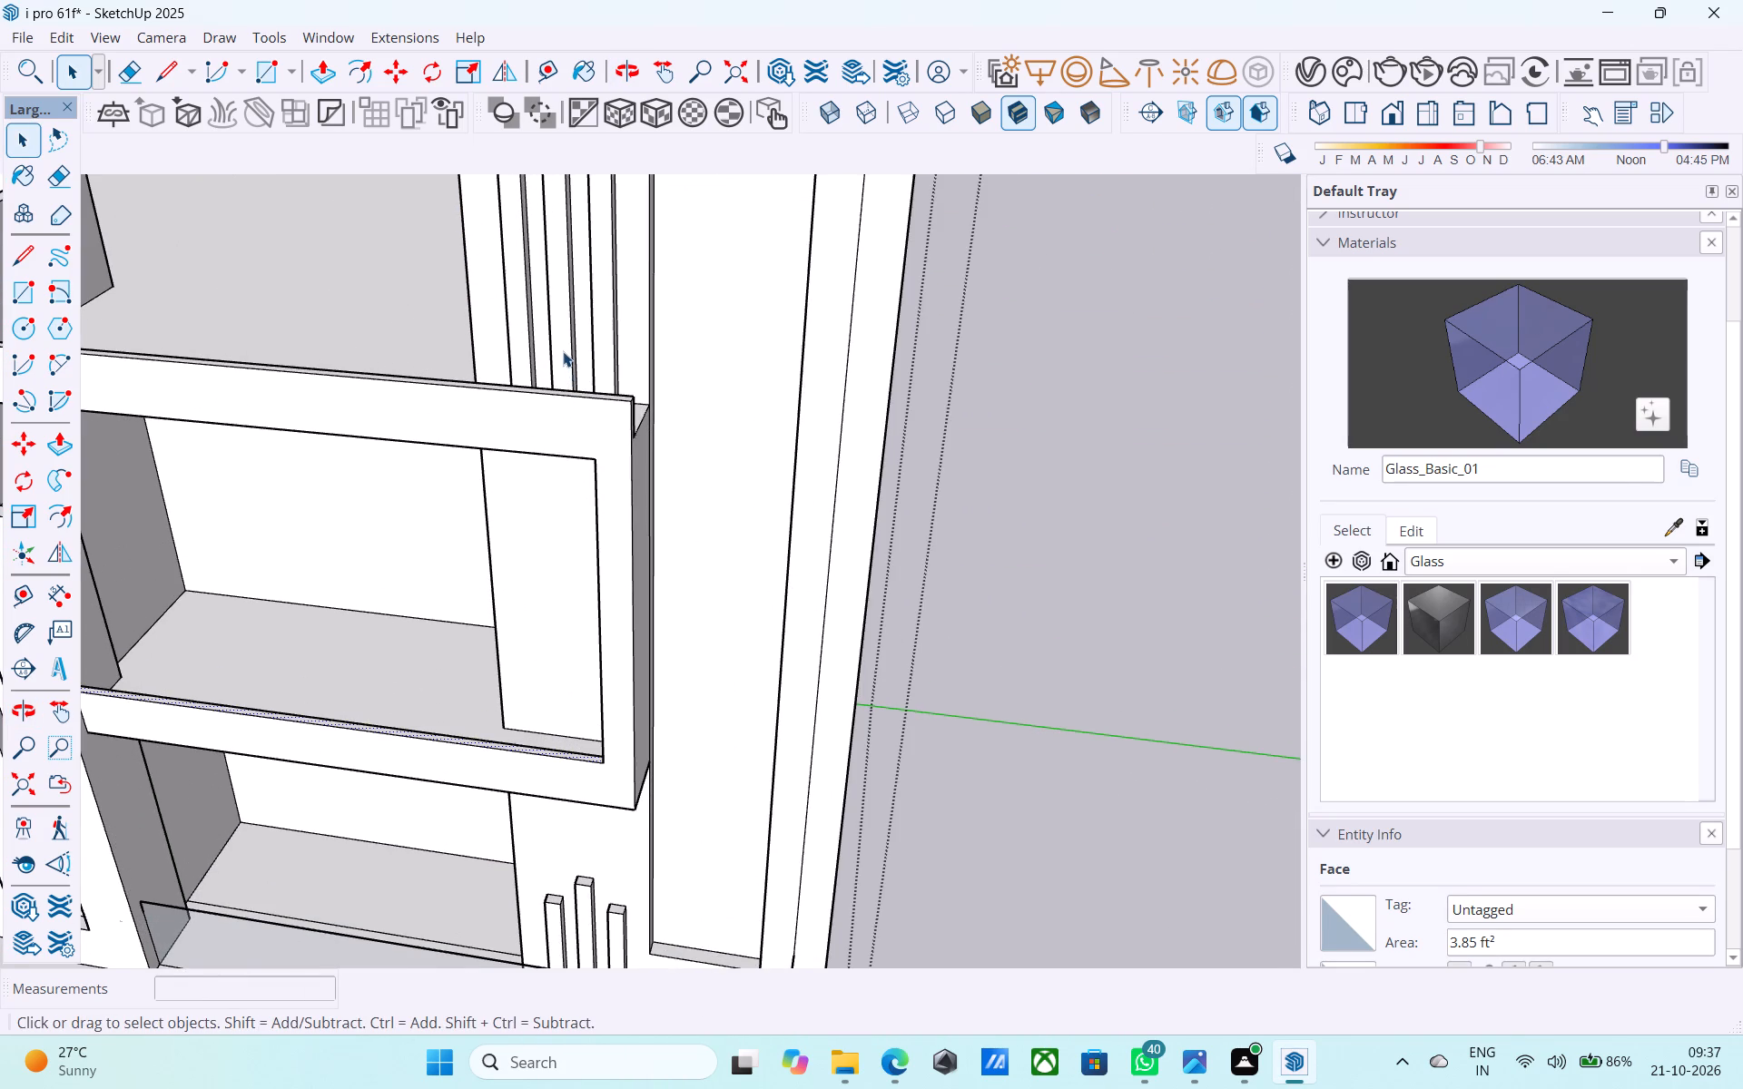
middle_click_drag(563, 351, 407, 383)
middle_click_drag(634, 371, 697, 421)
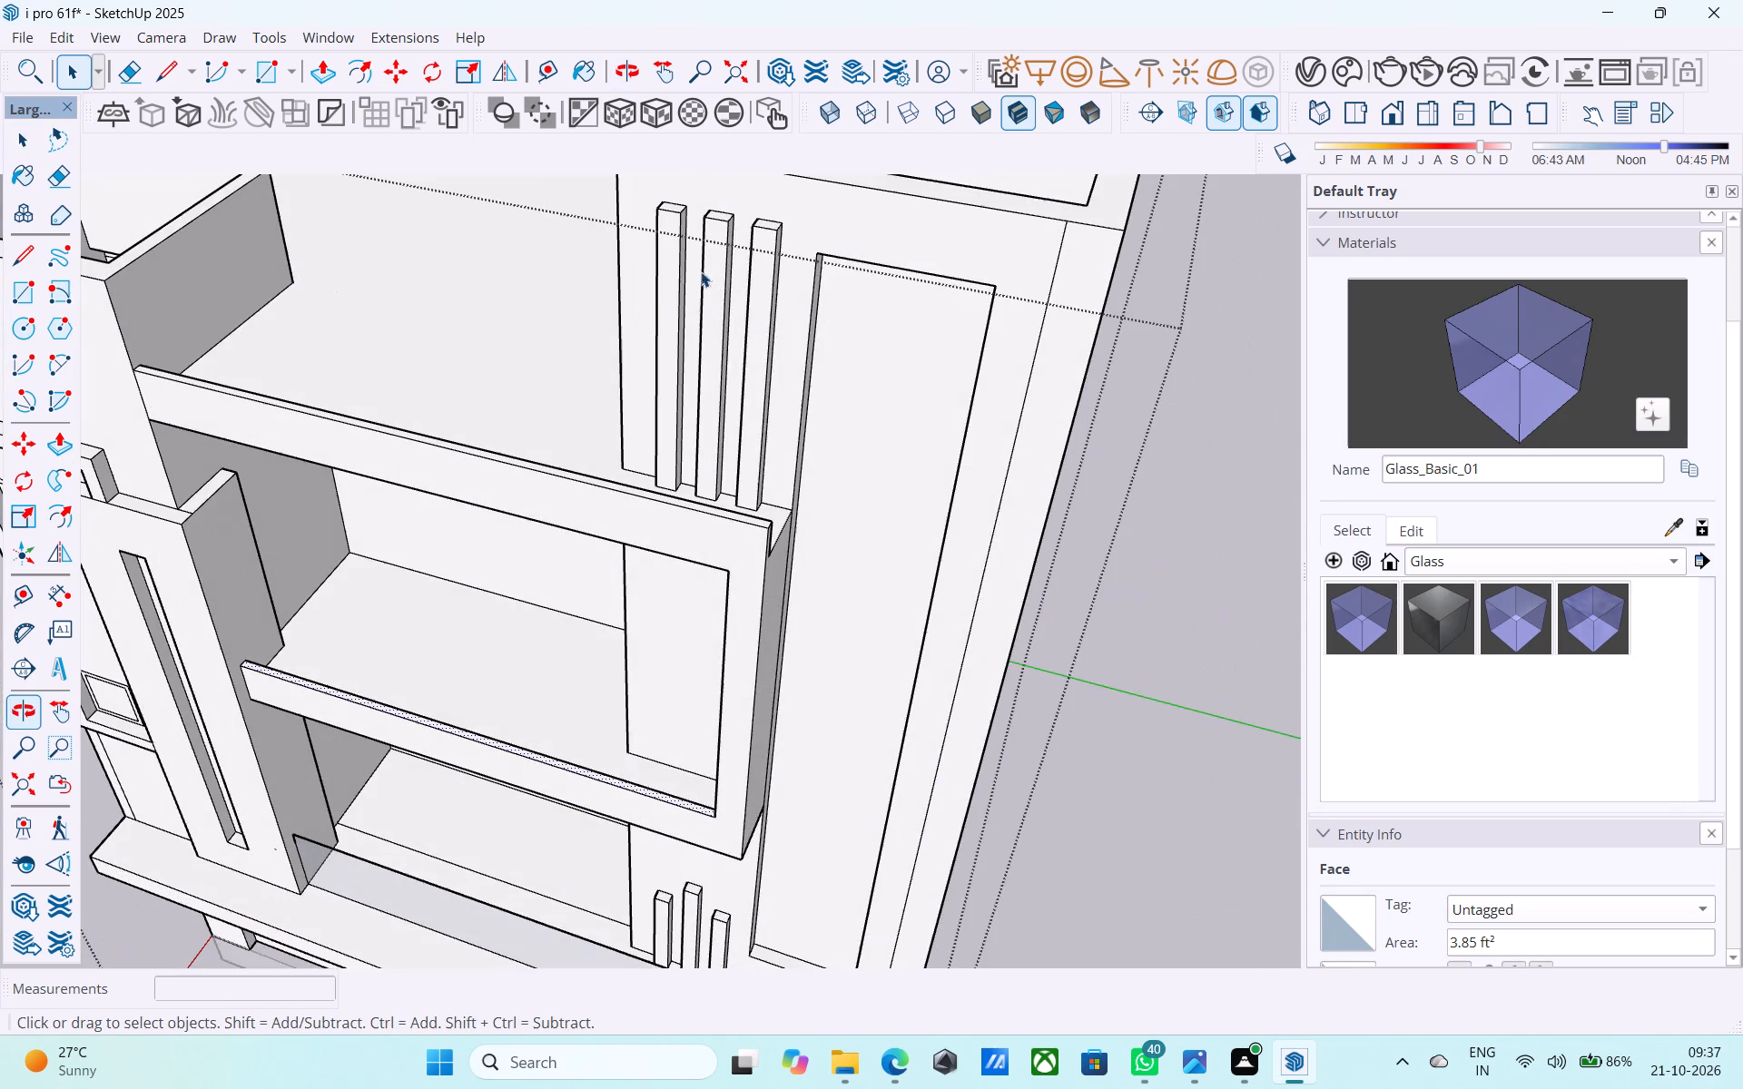
scroll(737, 152, "down", 6)
scroll(738, 333, "down", 9)
scroll(711, 411, "down", 3)
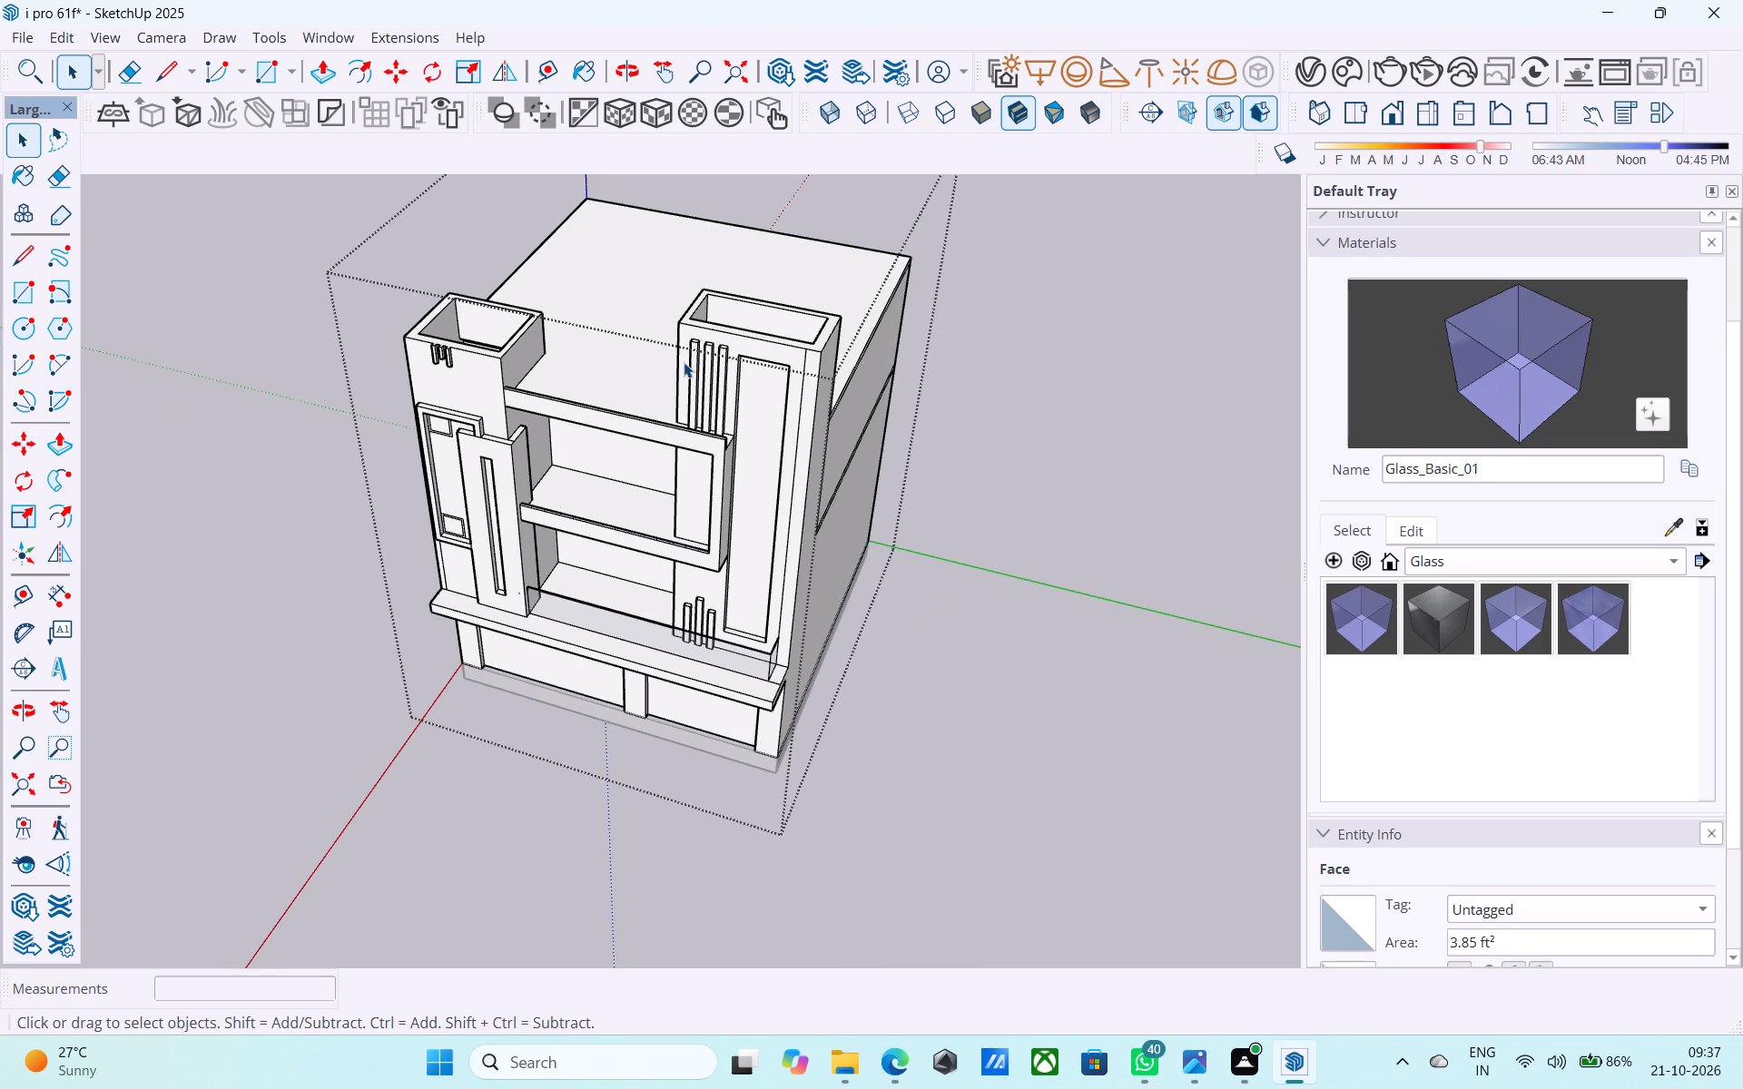
middle_click_drag(684, 361, 791, 613)
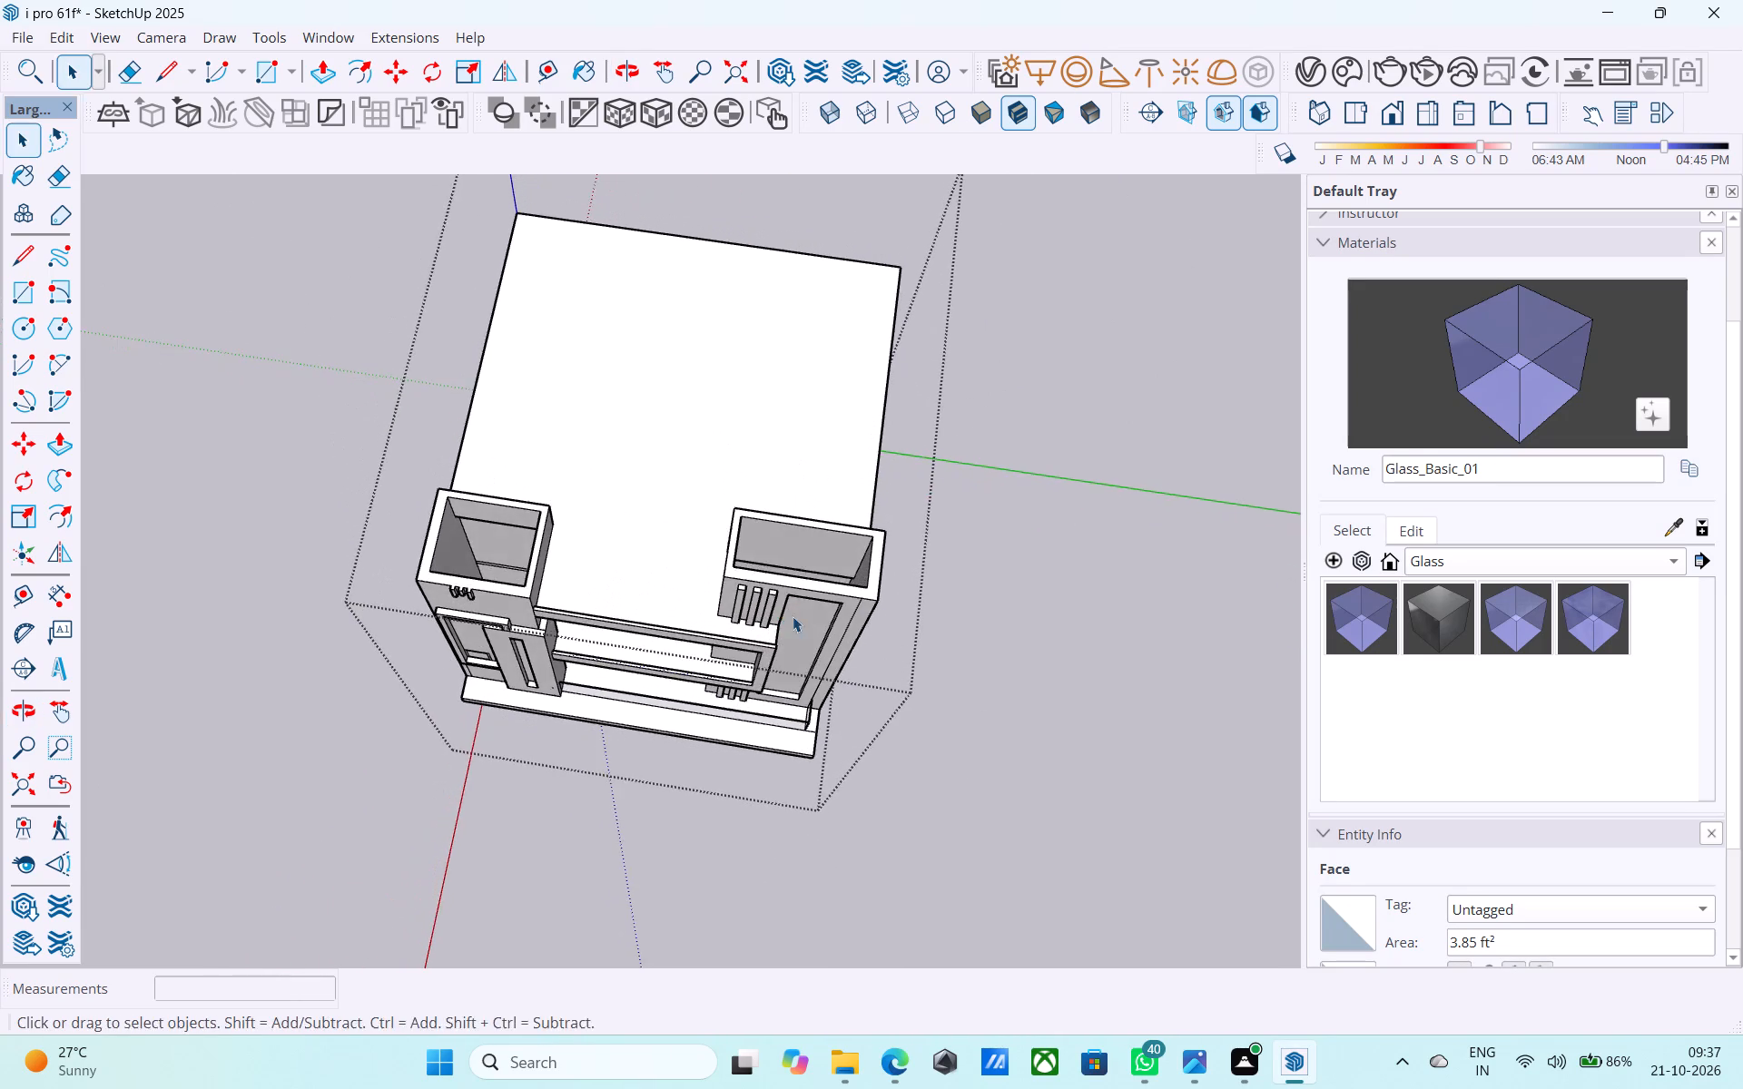
Copy the top edge at the free end of the C-shaped band's upper slab 3" inward across the slab.
middle_click_drag(767, 596, 360, 437)
scroll(721, 633, "up", 4)
scroll(511, 427, "up", 7)
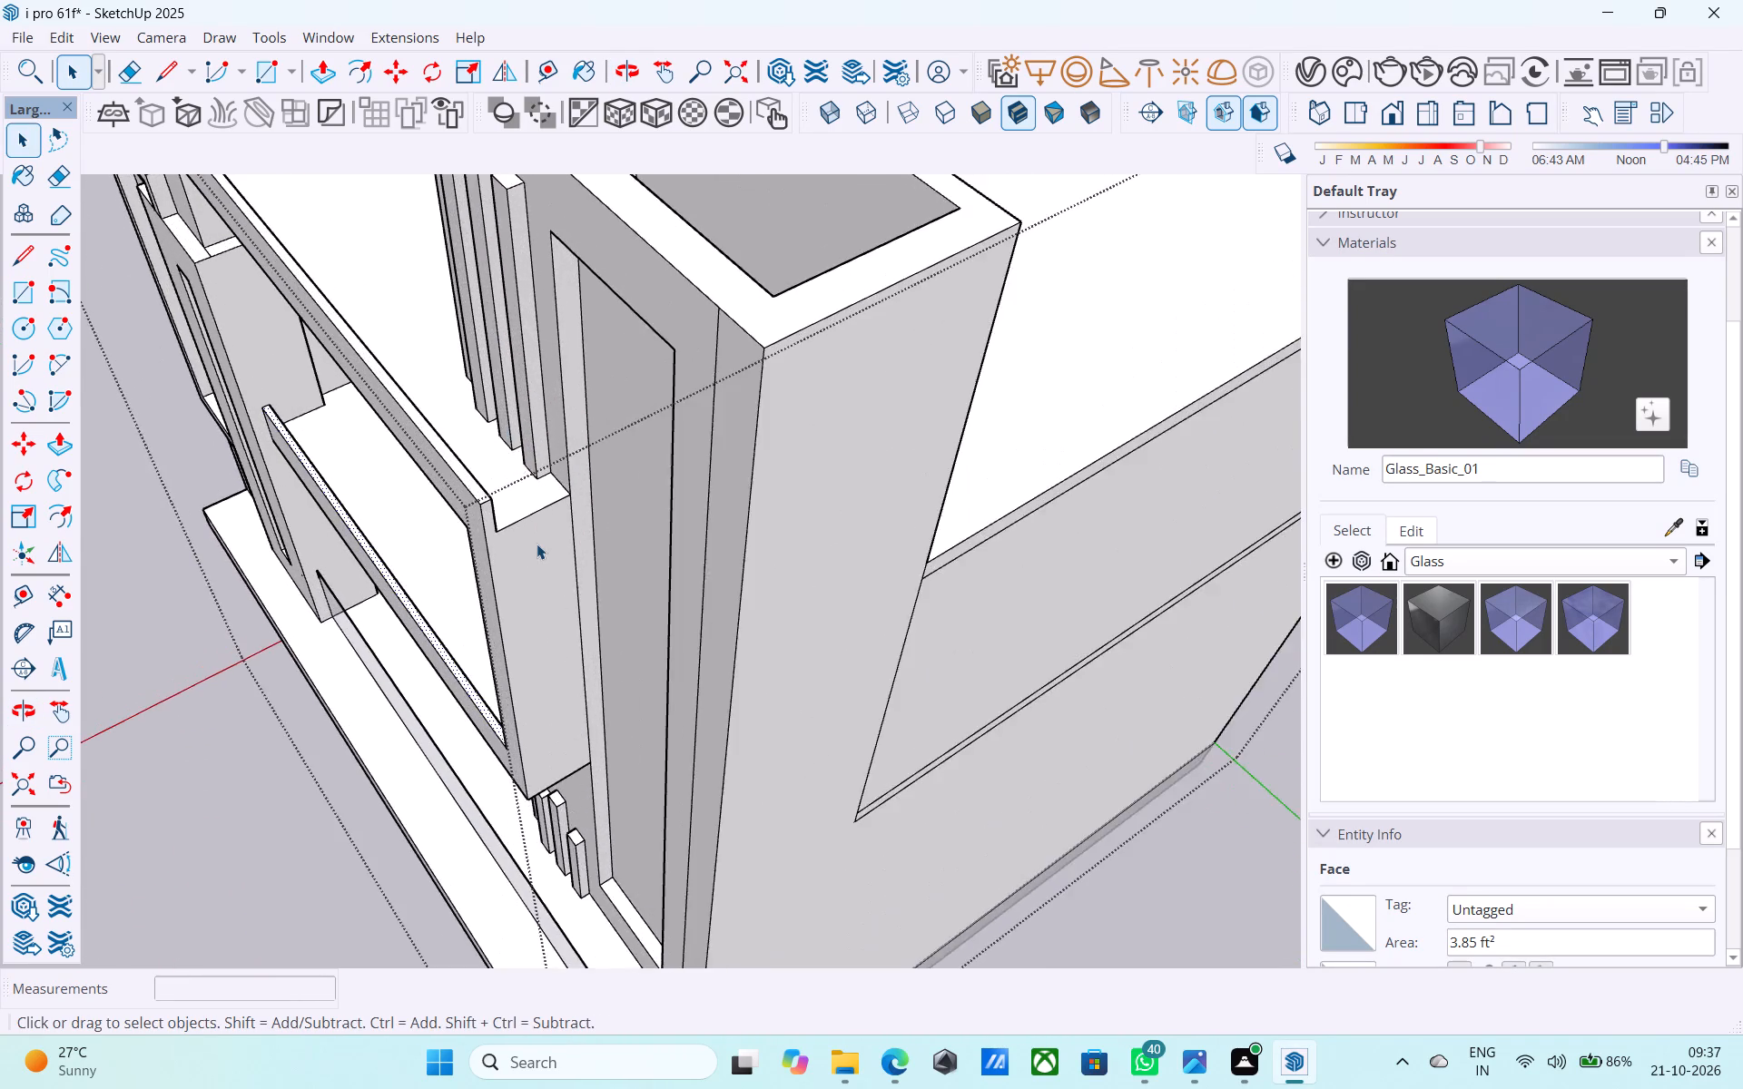
scroll(537, 544, "up", 10)
left_click(480, 494)
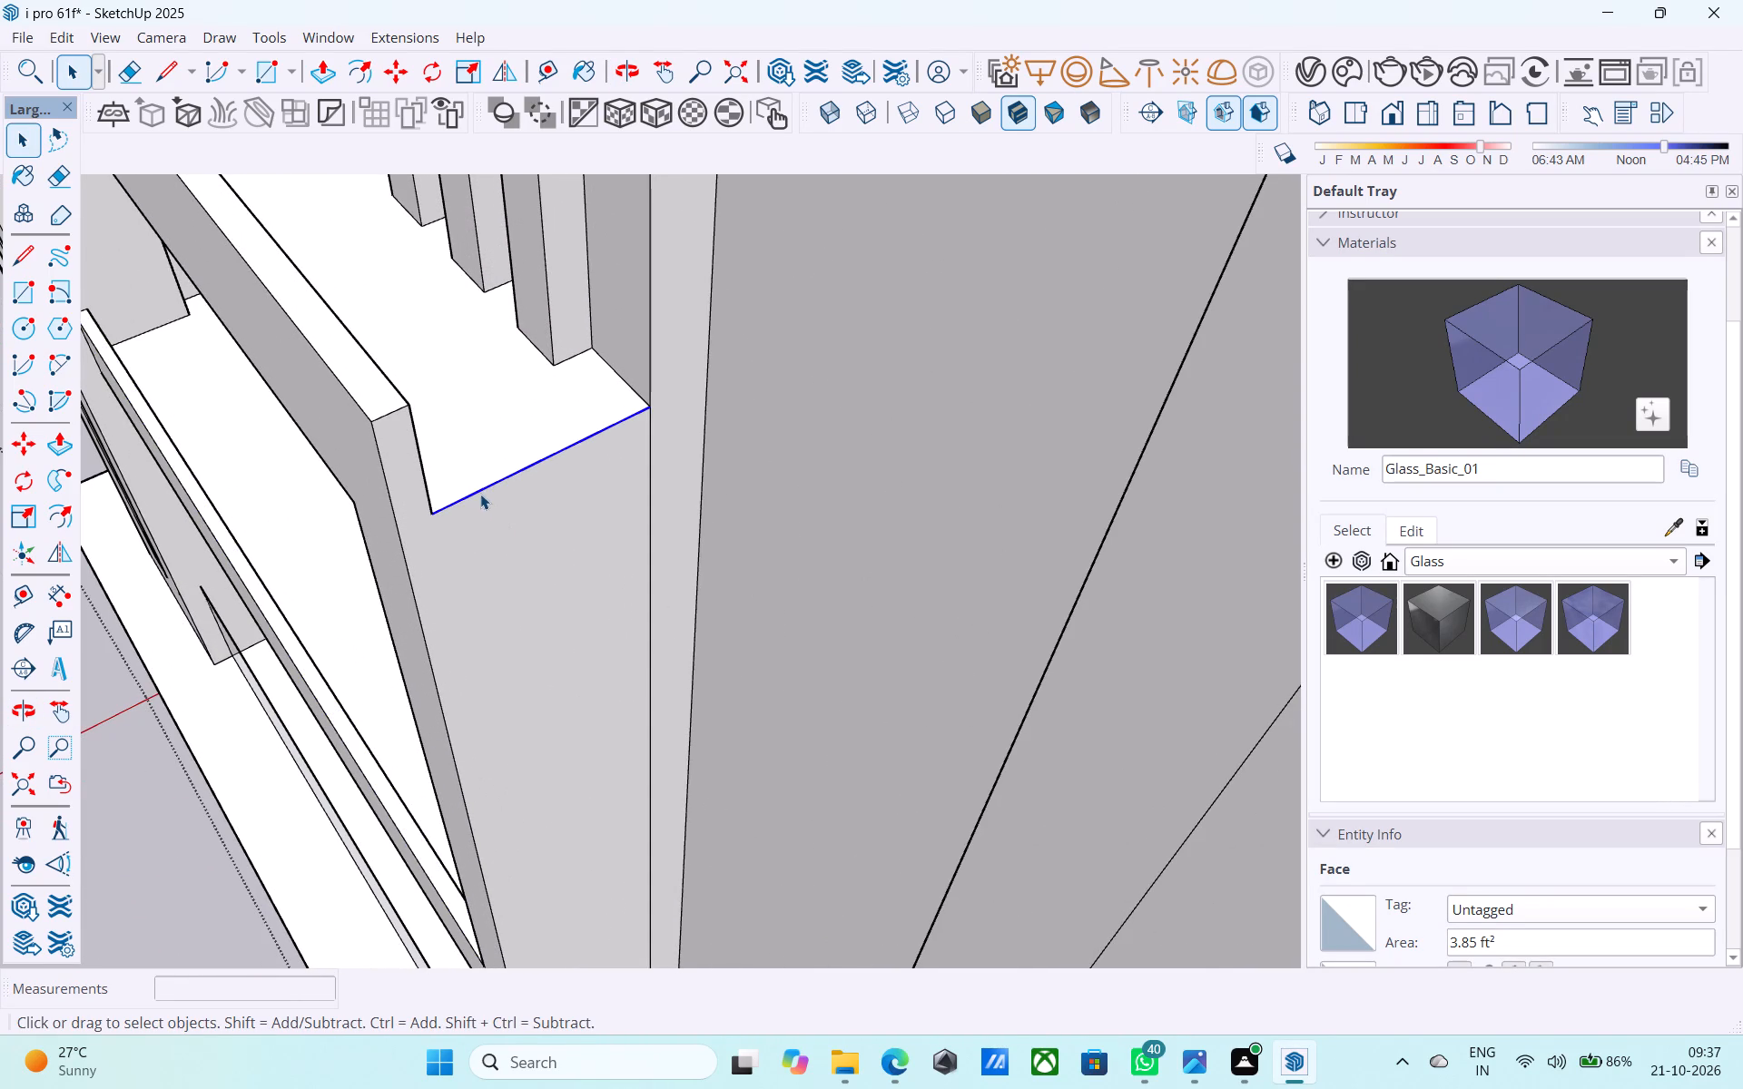
key("m")
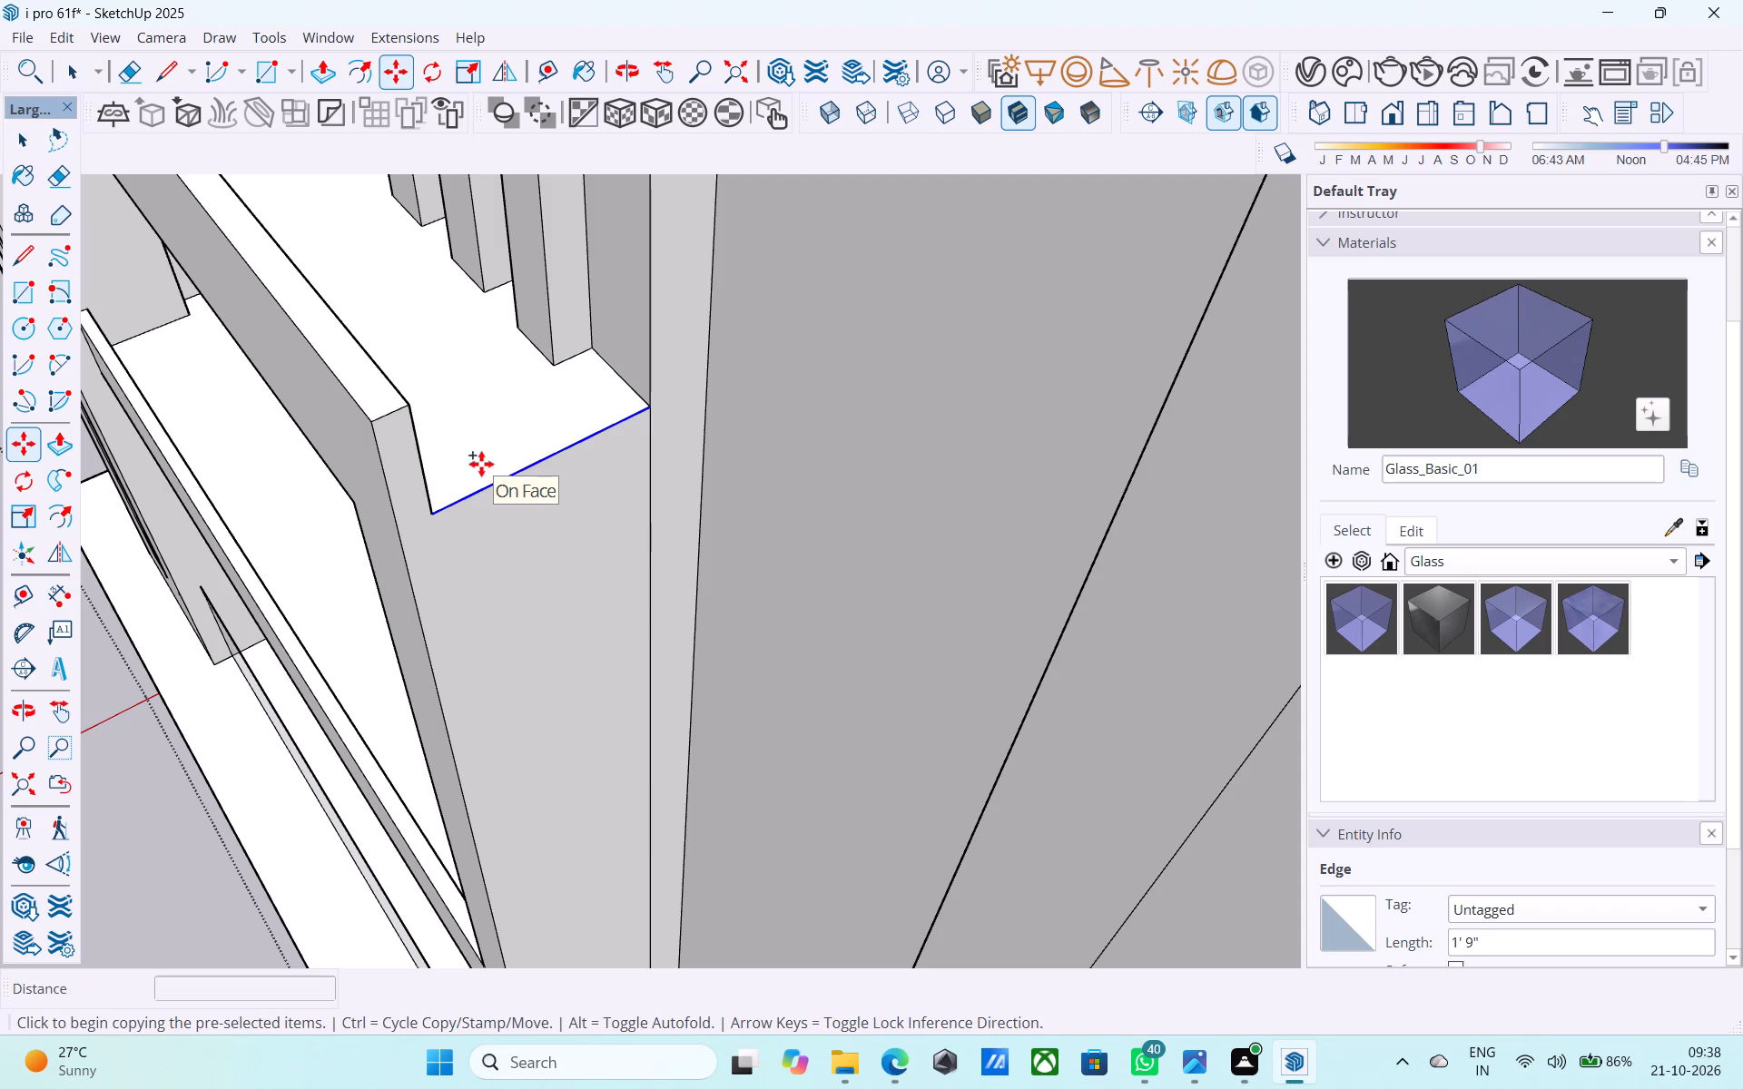
left_click(501, 476)
left_click(496, 462)
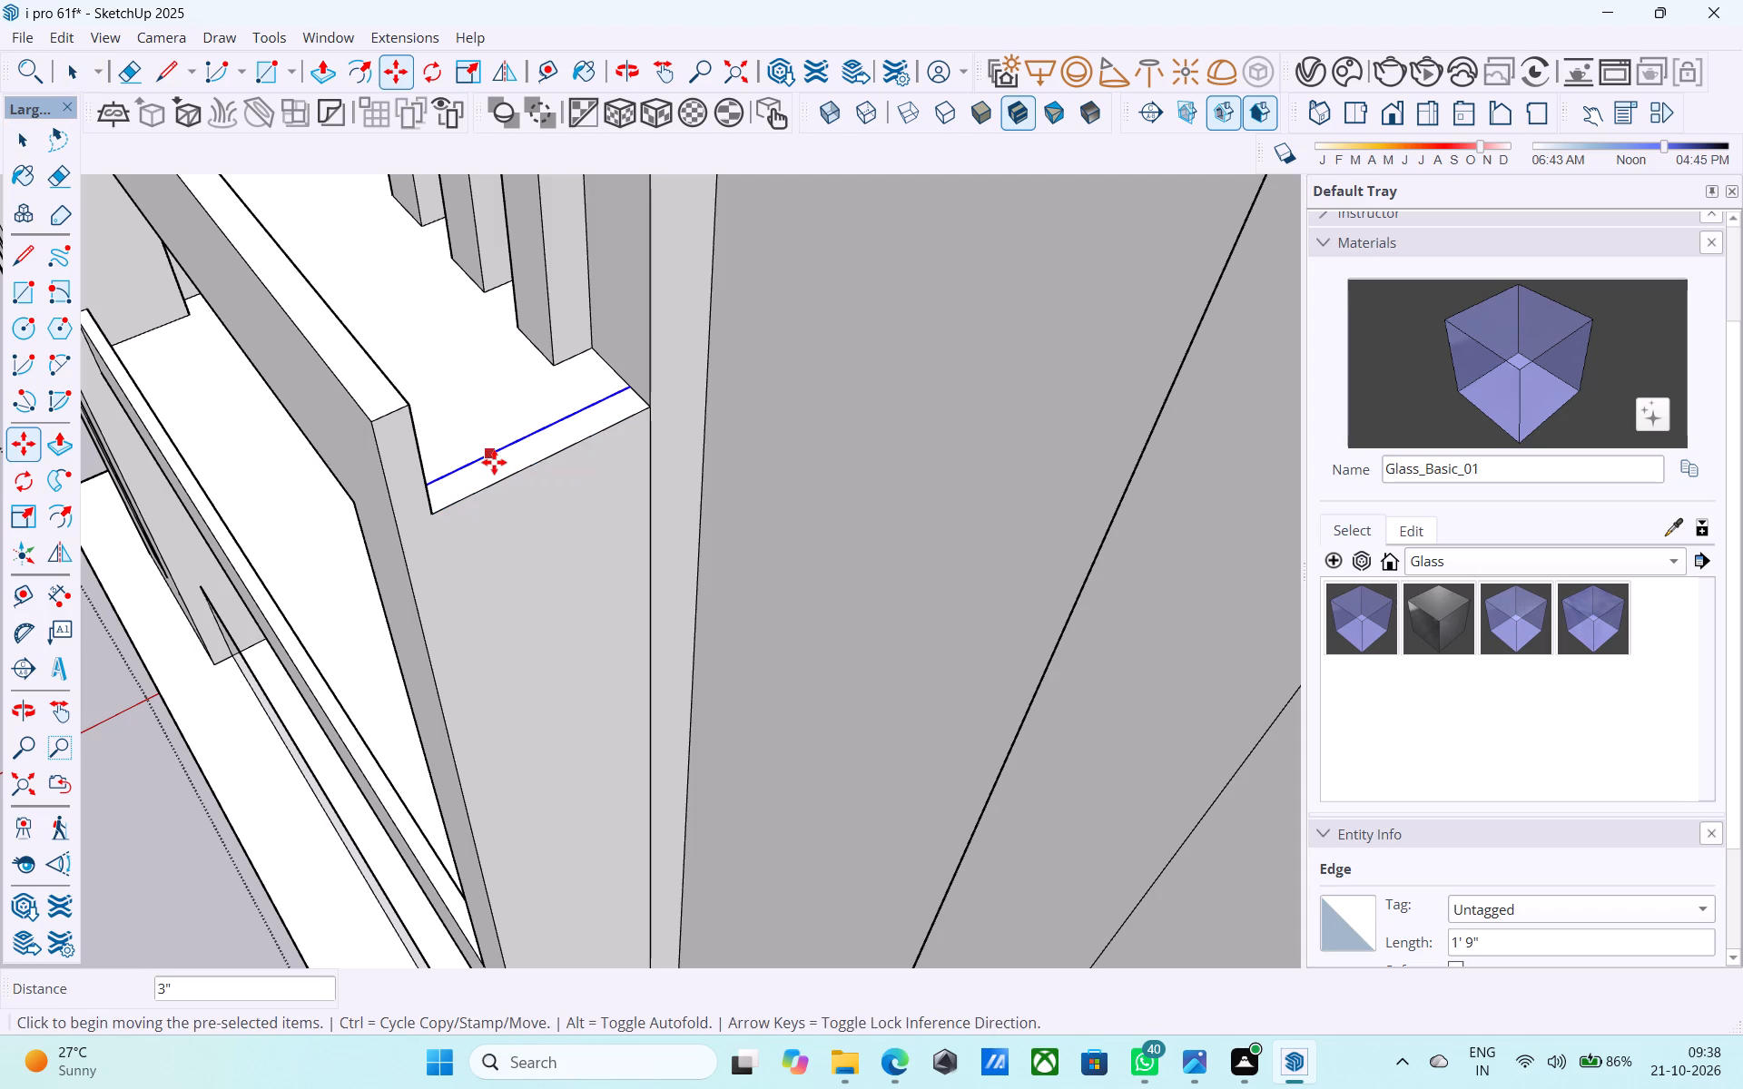
Push/Pull the 3" strip at the upper slab's free end up flush with the top of the front lip.
key("space")
left_click(494, 462)
key("p")
left_click(494, 462)
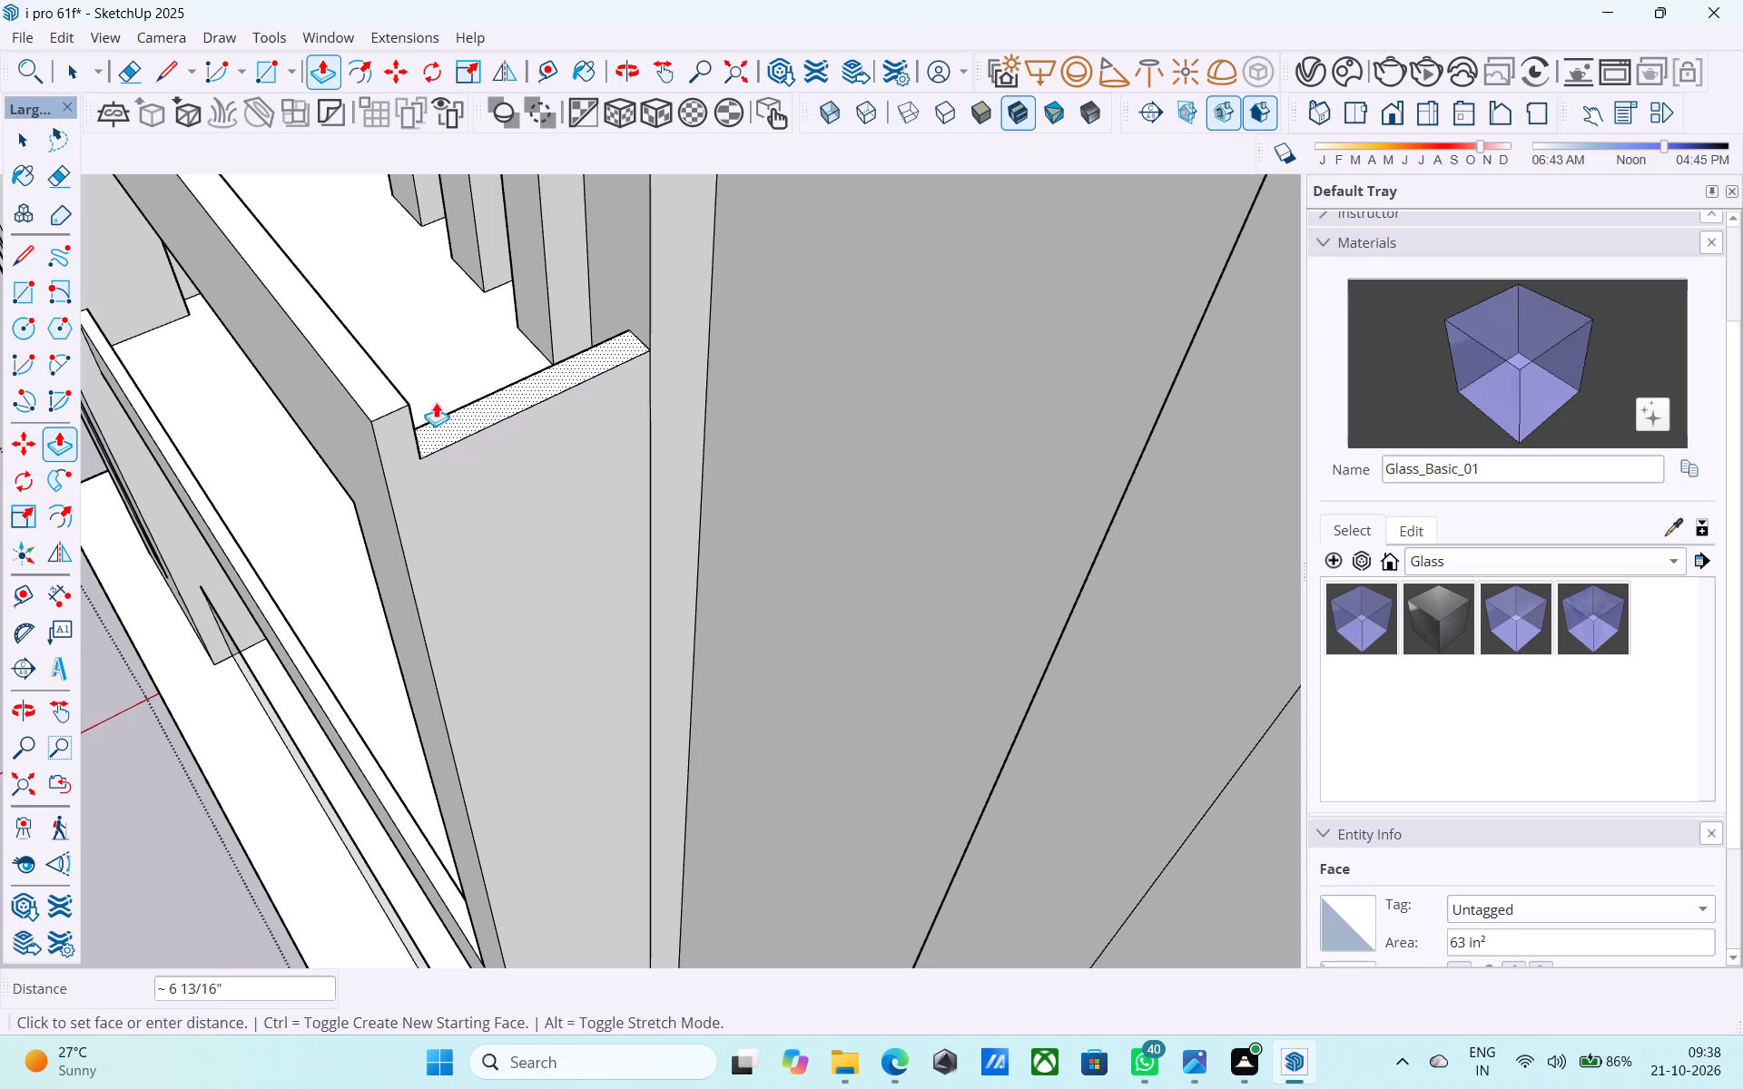
left_click(403, 386)
Erase the seam edge where the new end lip meets the upper slab's front lip.
key("e")
scroll(406, 390, "up", 2)
left_click(406, 390)
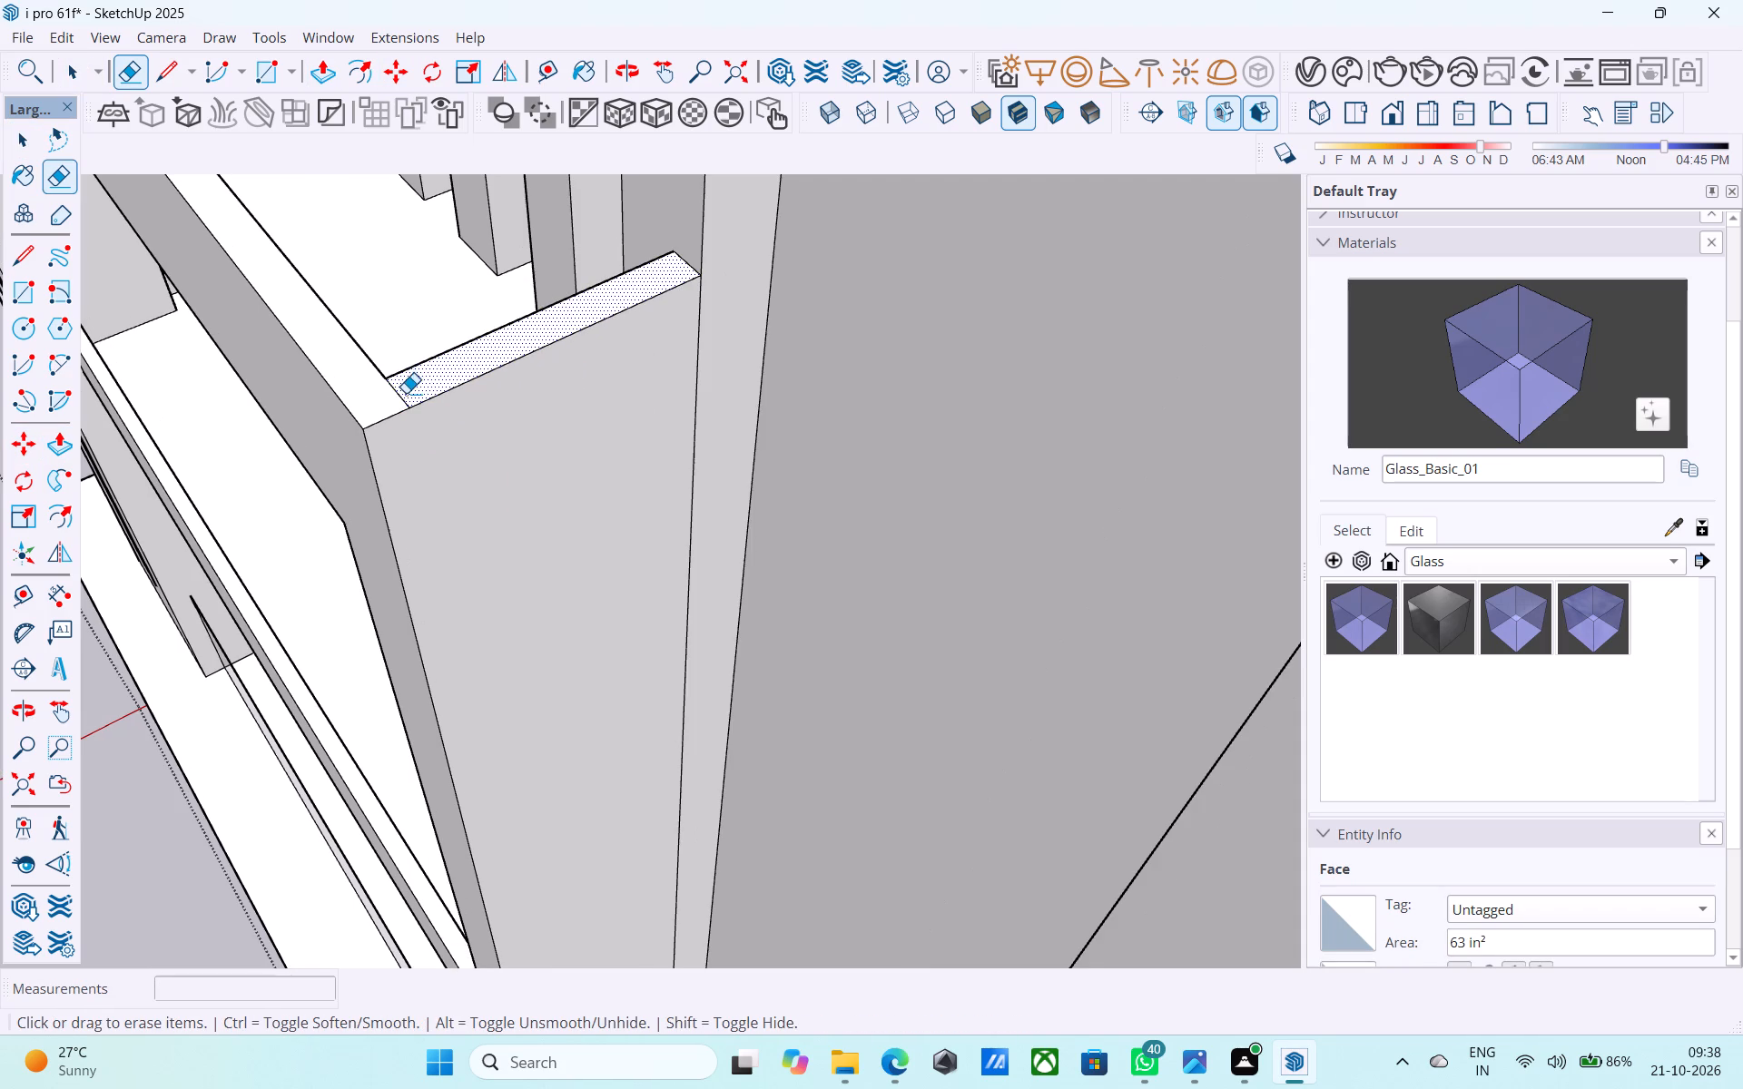
Erase the short stray edge on the underside of the C-shaped band's lower slab.
scroll(401, 394, "down", 3)
scroll(401, 394, "up", 3)
scroll(401, 394, "down", 18)
middle_click_drag(461, 545, 464, 544)
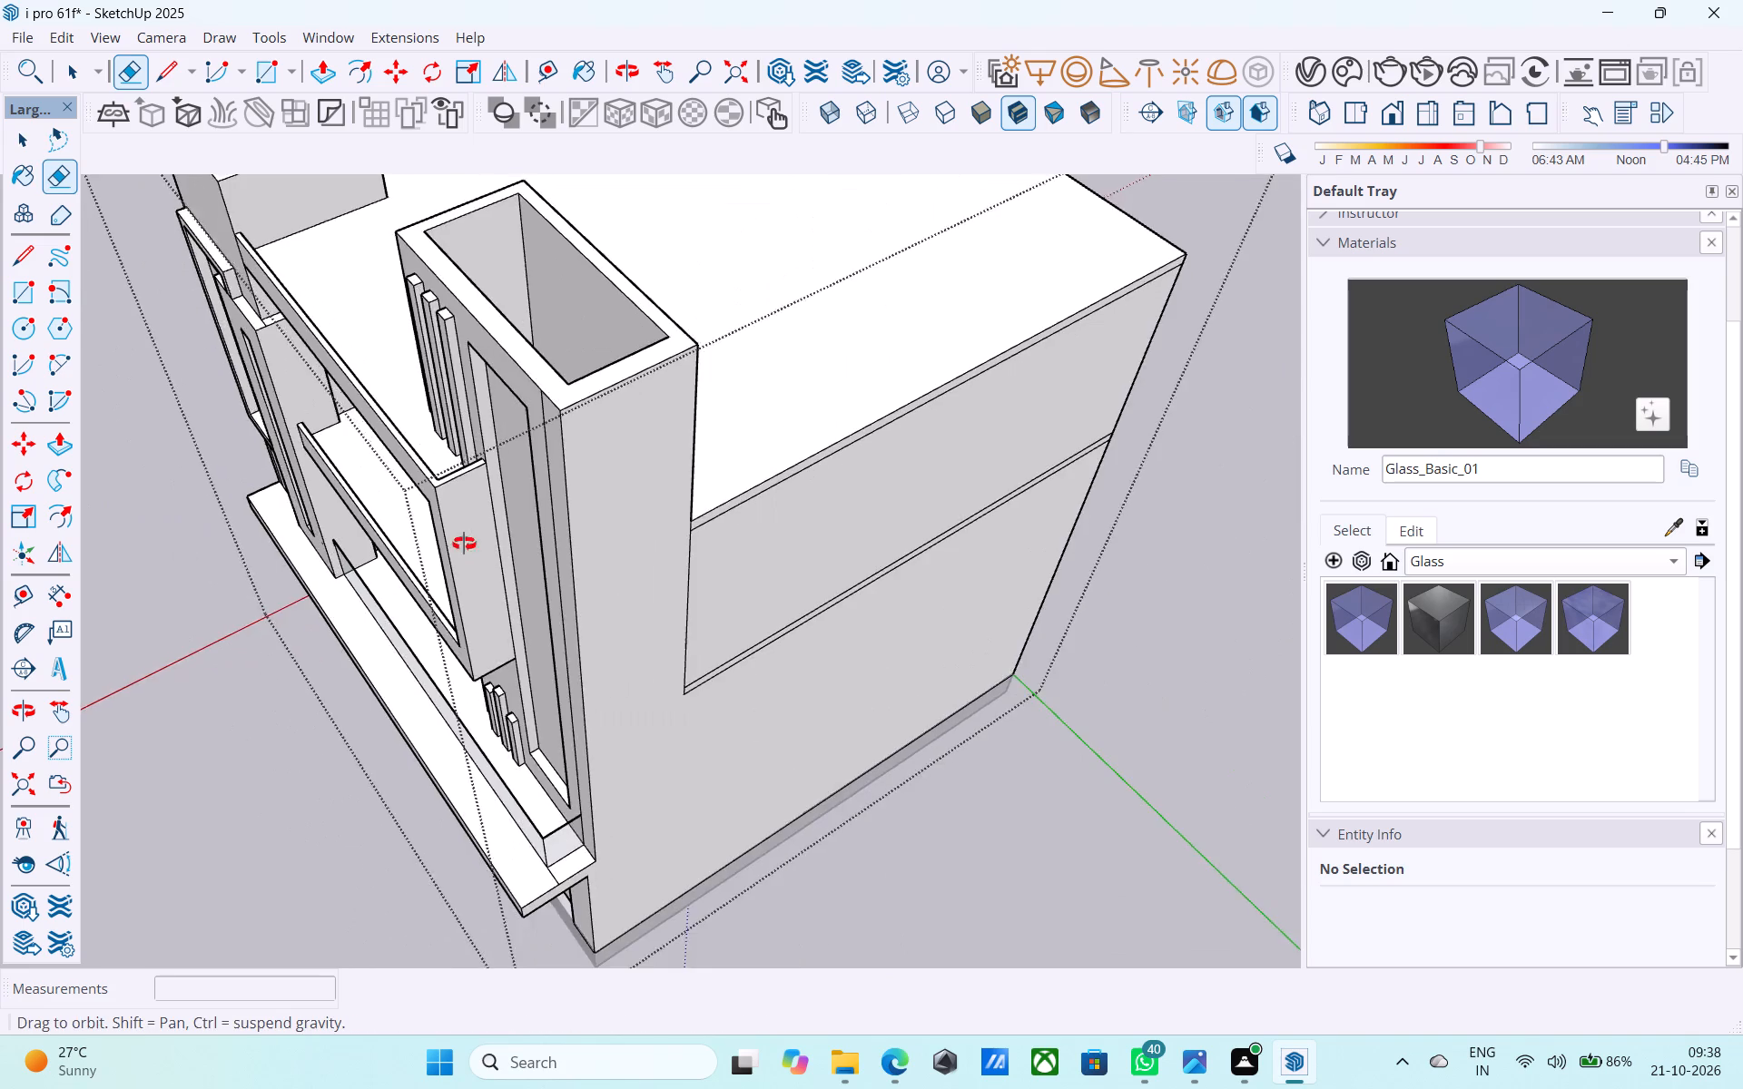
middle_click_drag(464, 544, 608, 330)
middle_click_drag(610, 331, 655, 436)
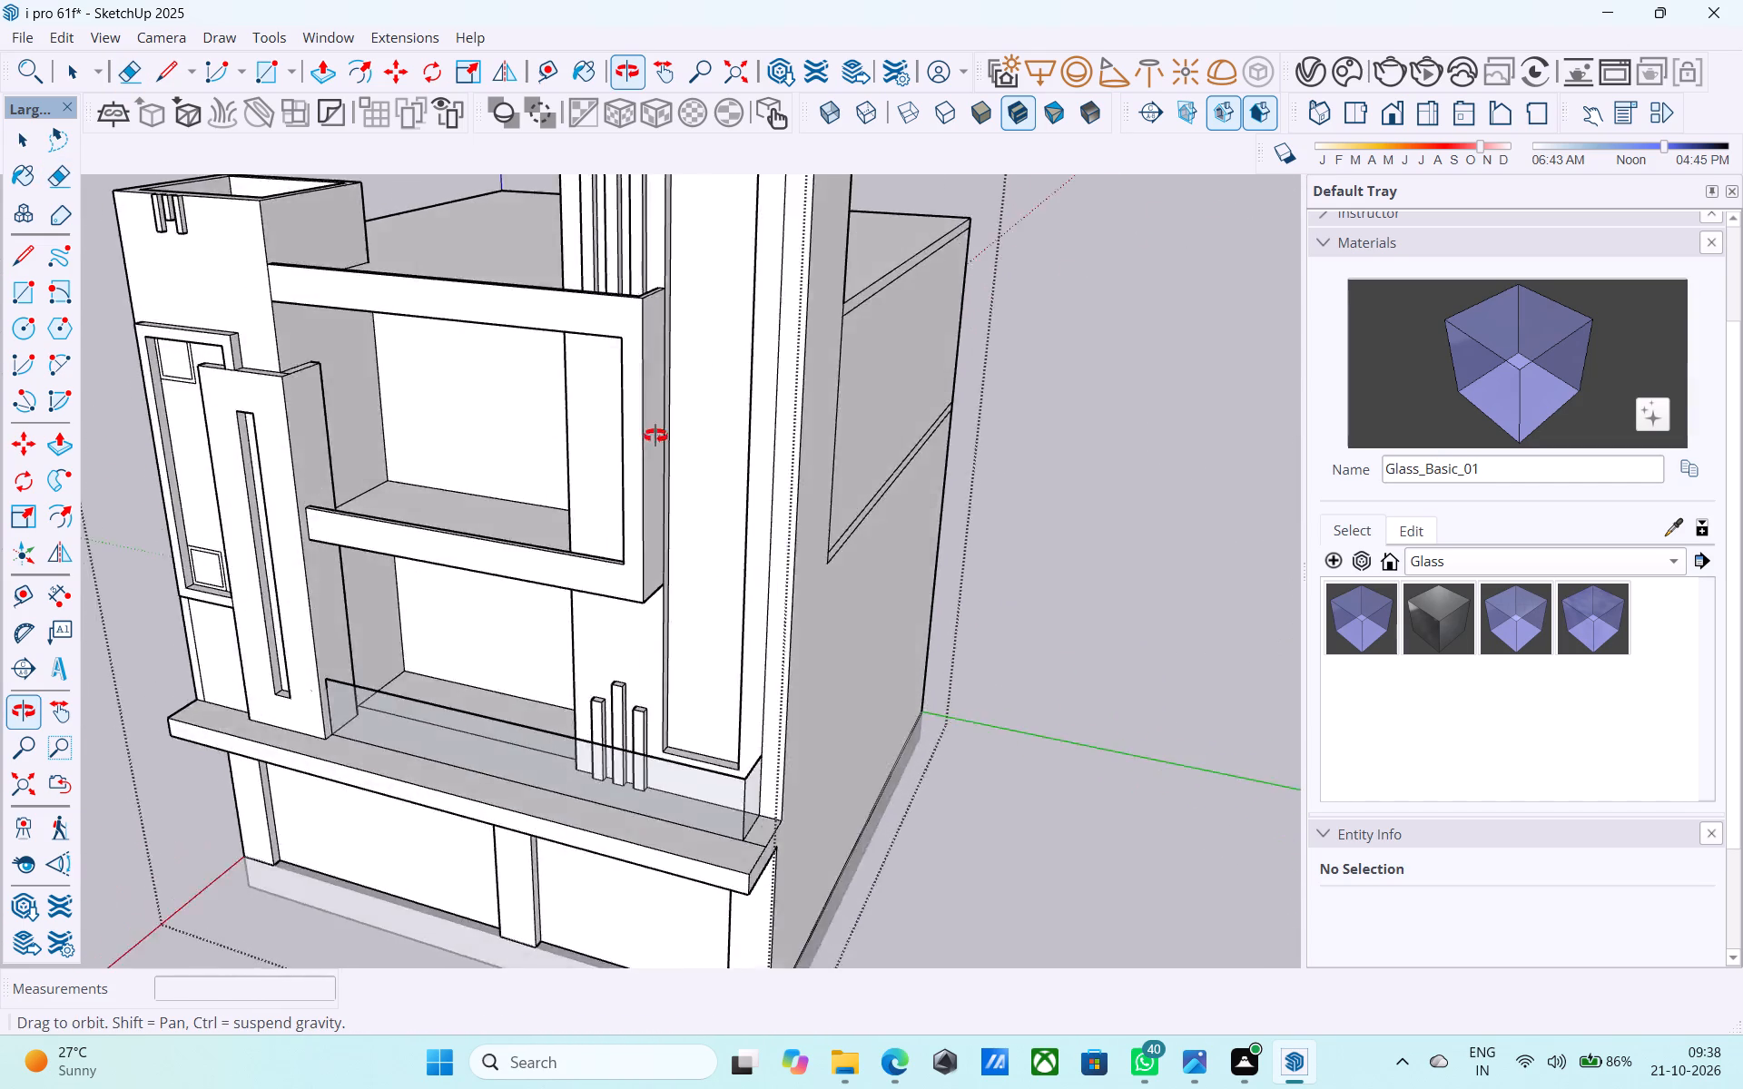
middle_click_drag(655, 436, 760, 181)
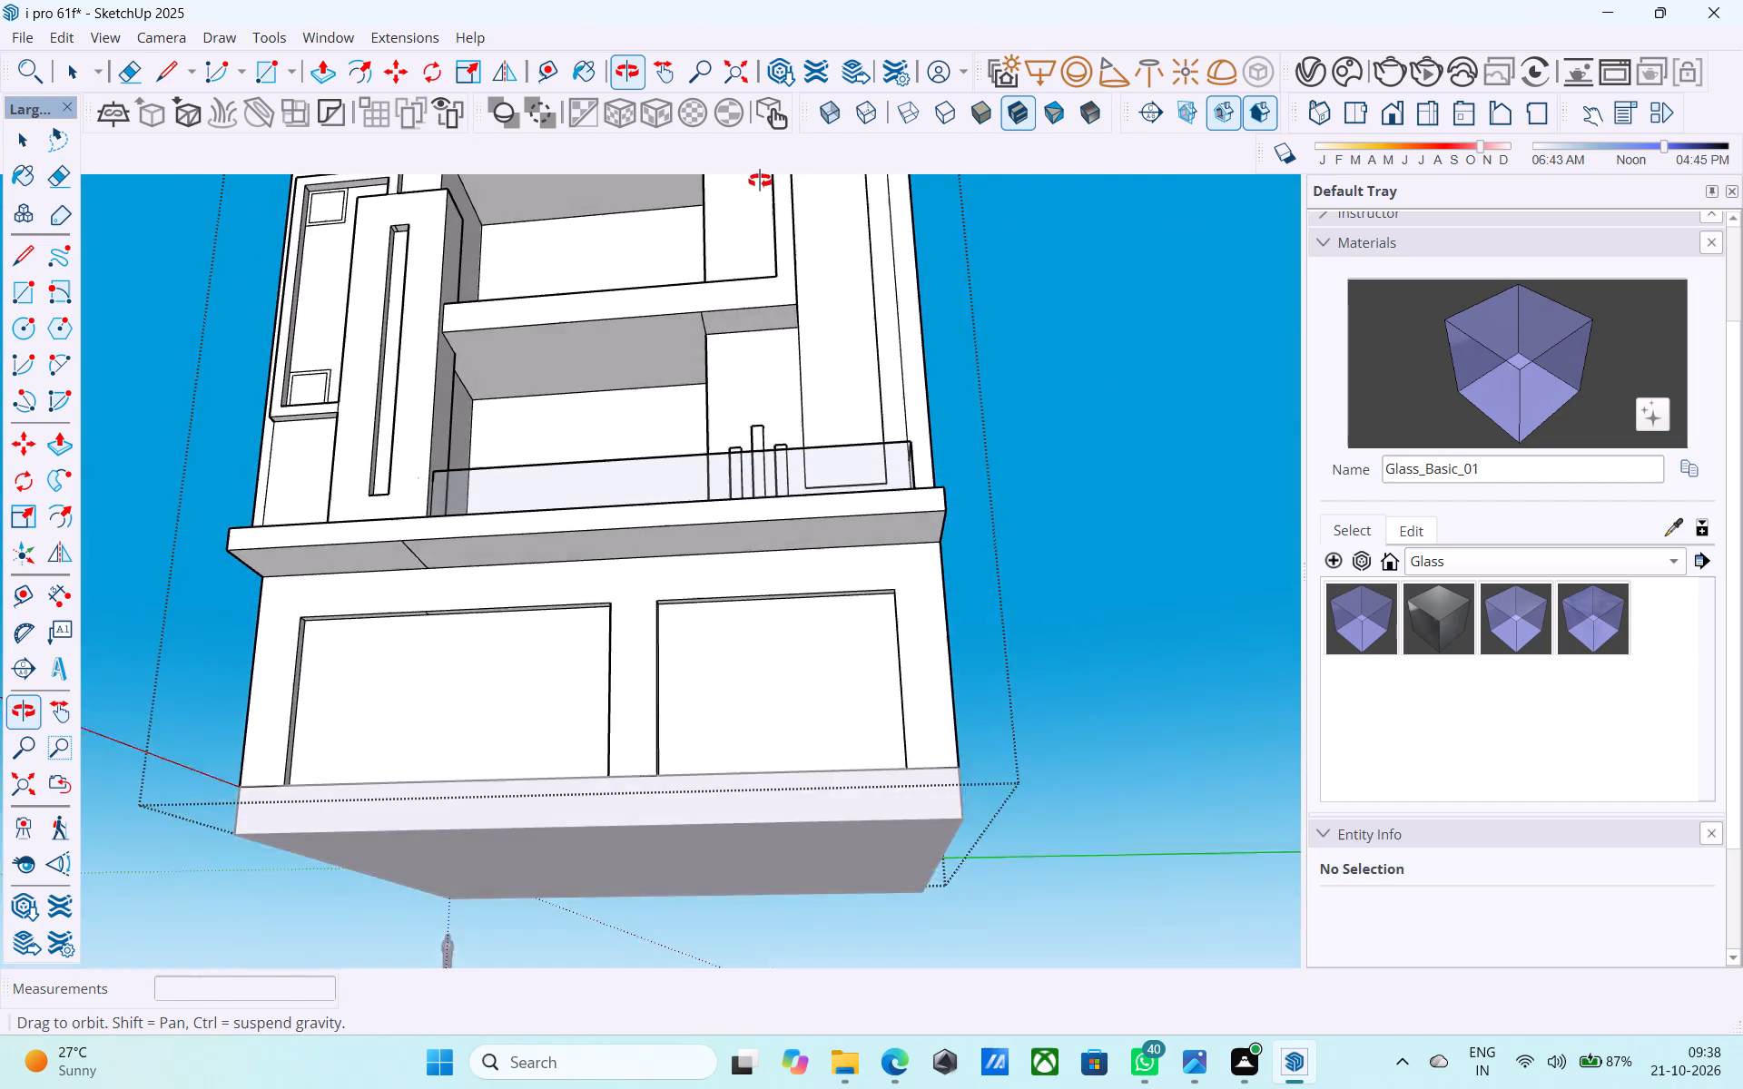
middle_click_drag(760, 181, 756, 174)
scroll(692, 339, "up", 8)
left_click(707, 291)
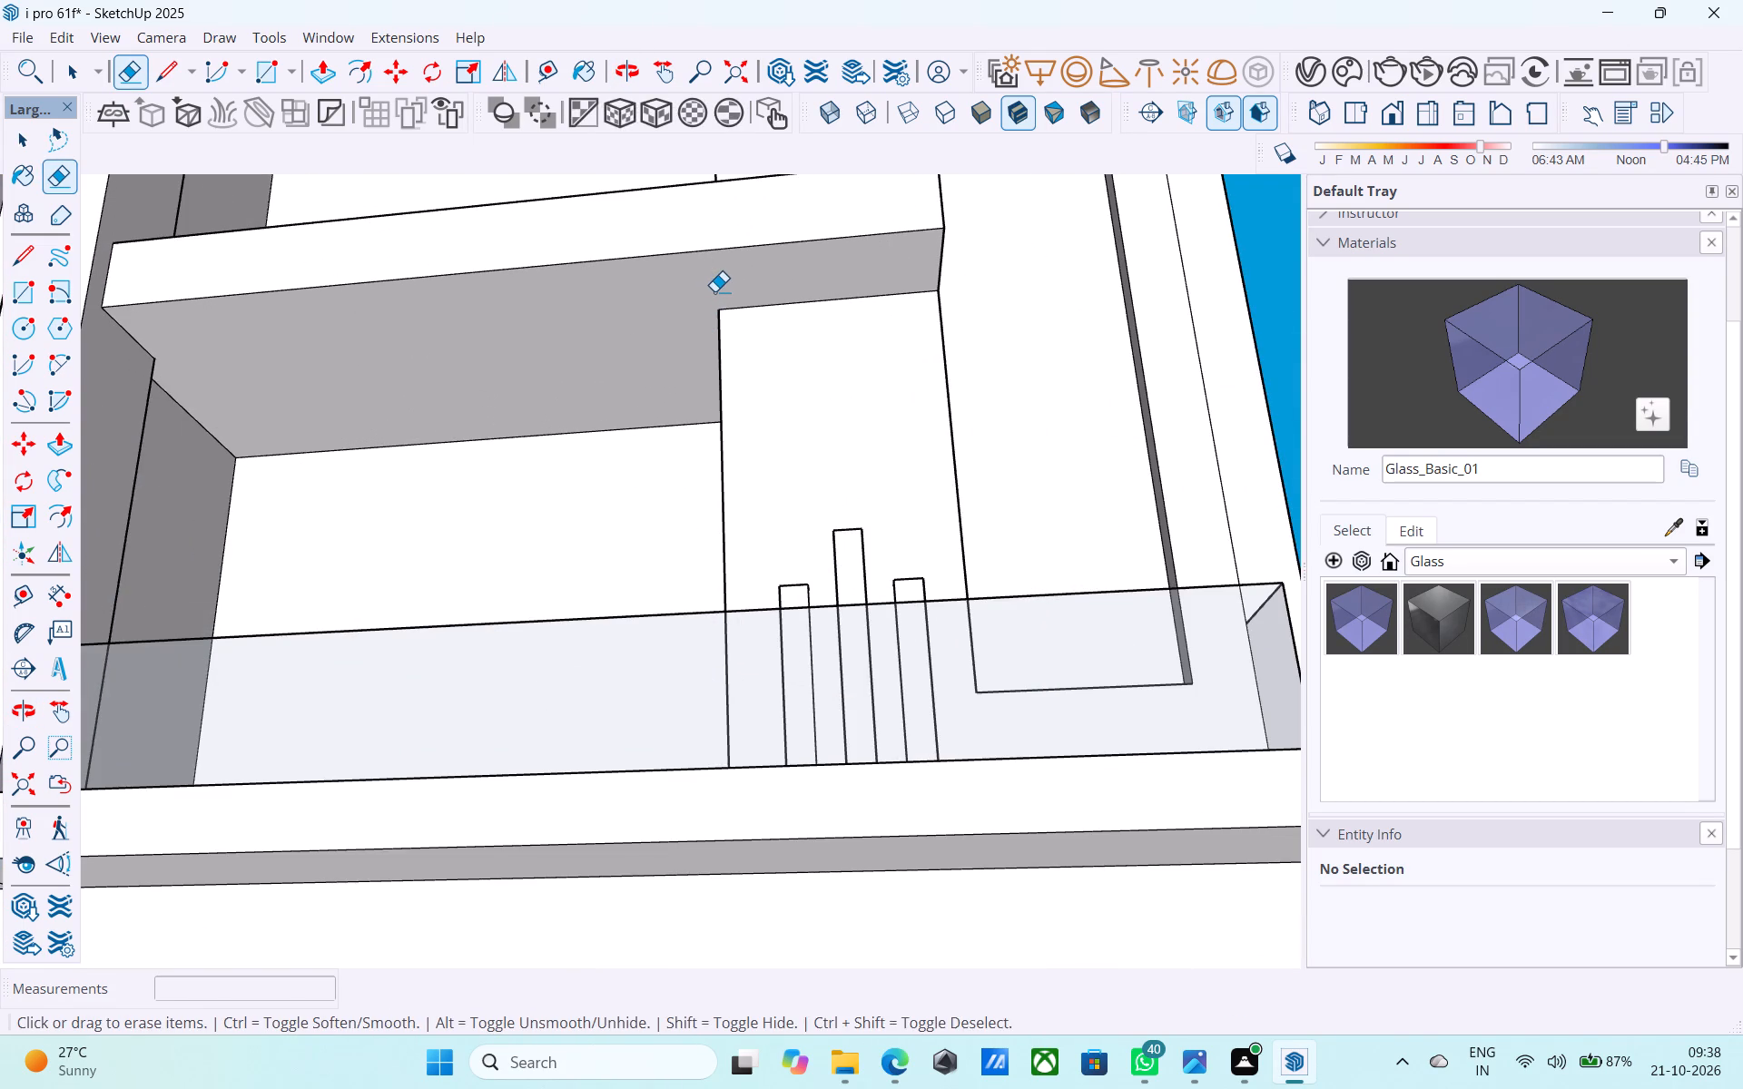
Save the model with the completed end lip on the upper slab.
scroll(714, 291, "down", 5)
middle_click_drag(714, 291, 716, 568)
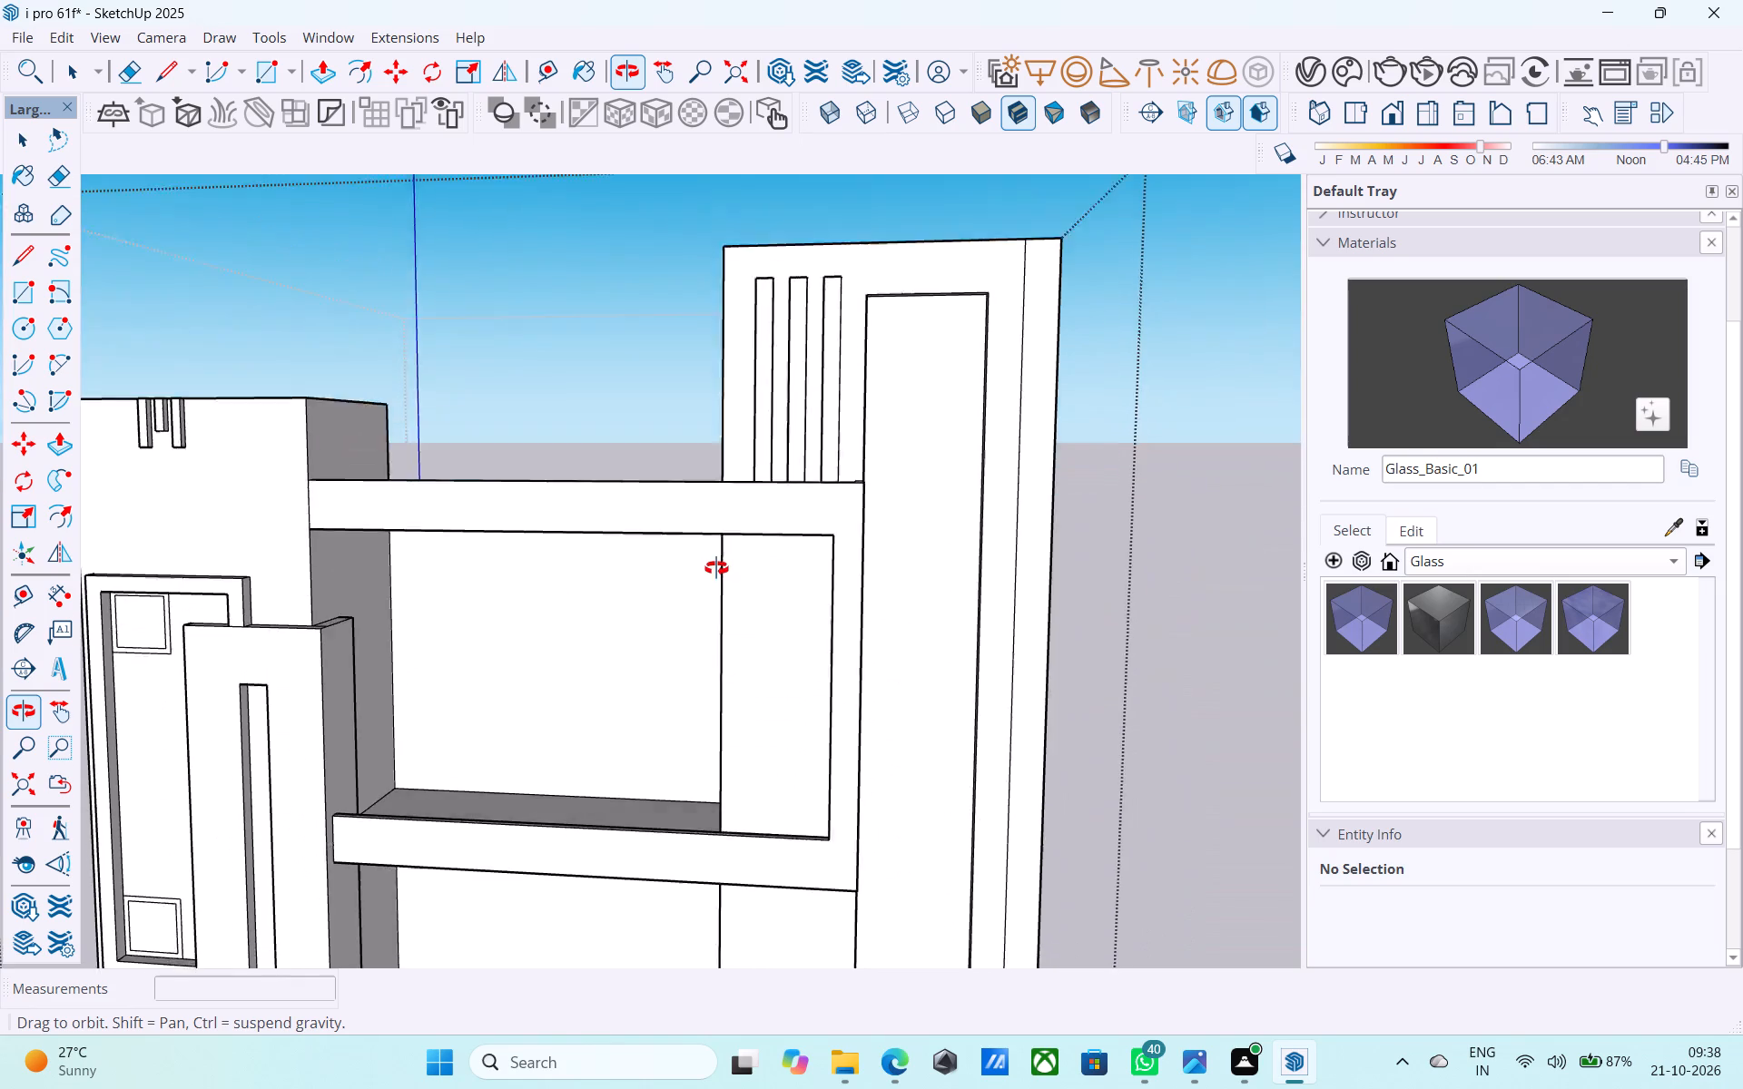
middle_click_drag(716, 568, 737, 463)
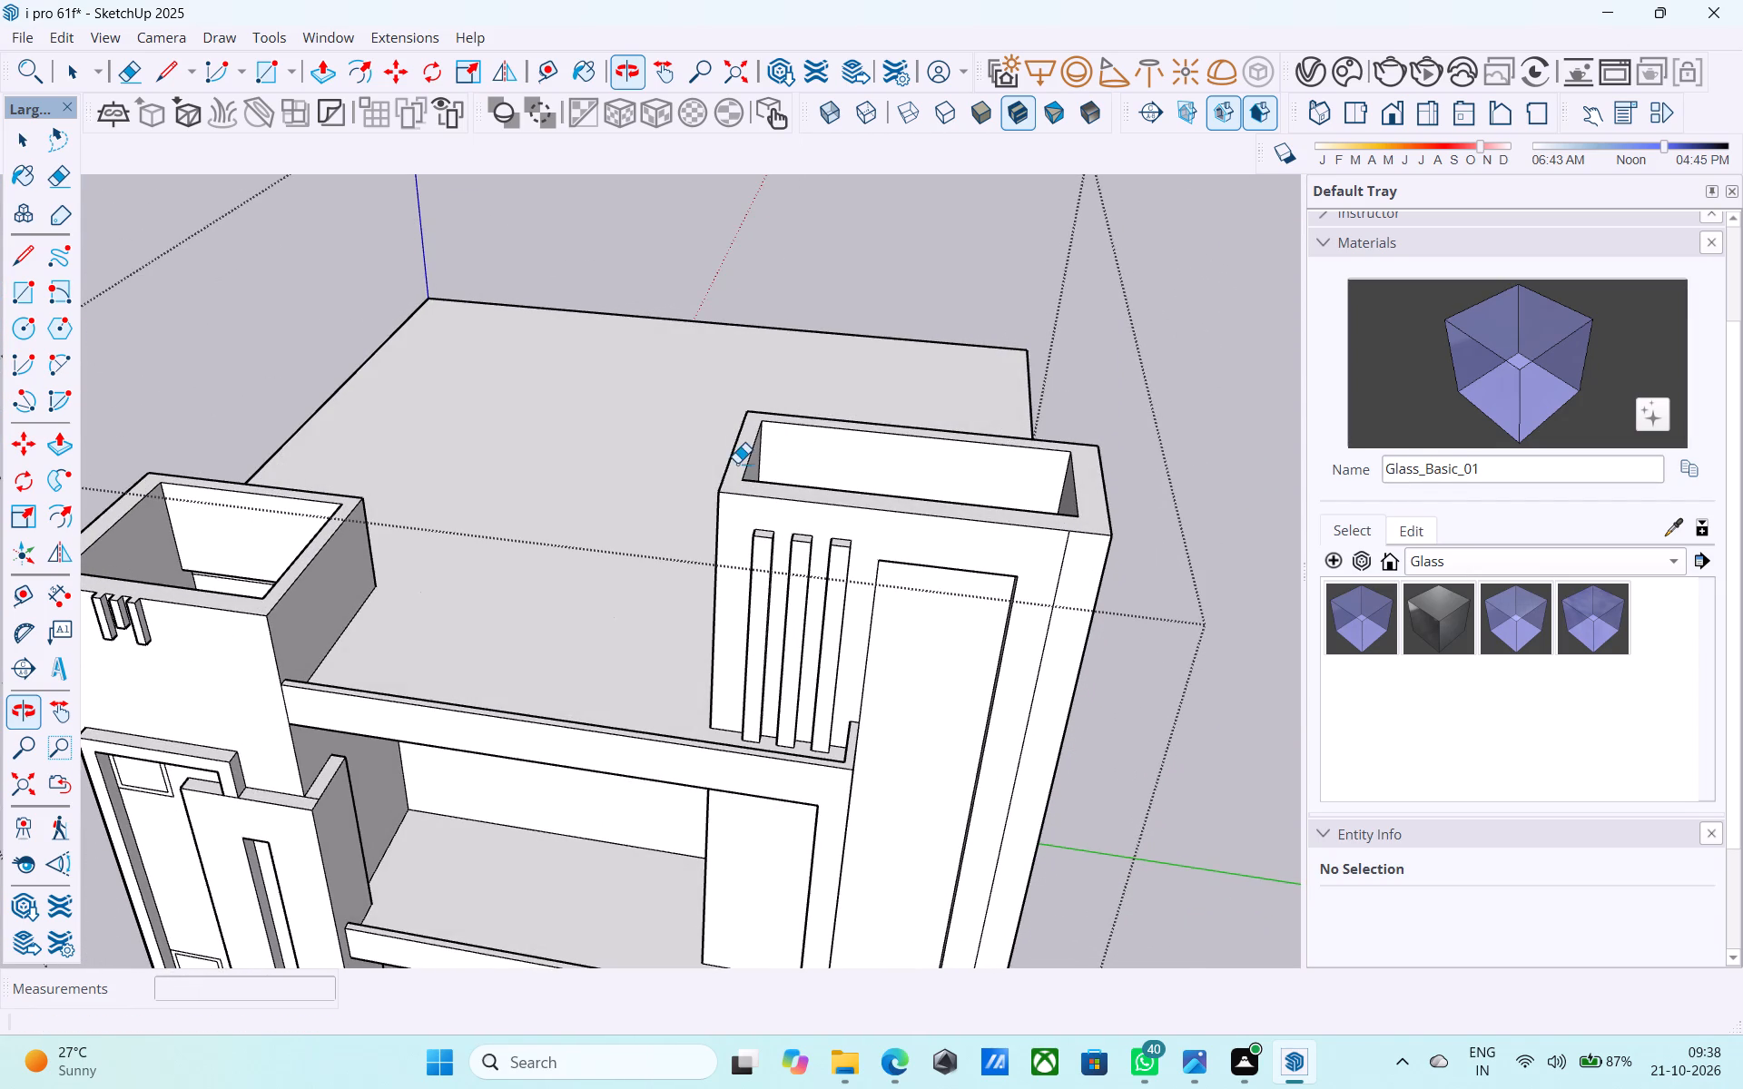
scroll(734, 482, "down", 3)
middle_click_drag(724, 508, 647, 218)
scroll(647, 213, "up", 1, "ctrl")
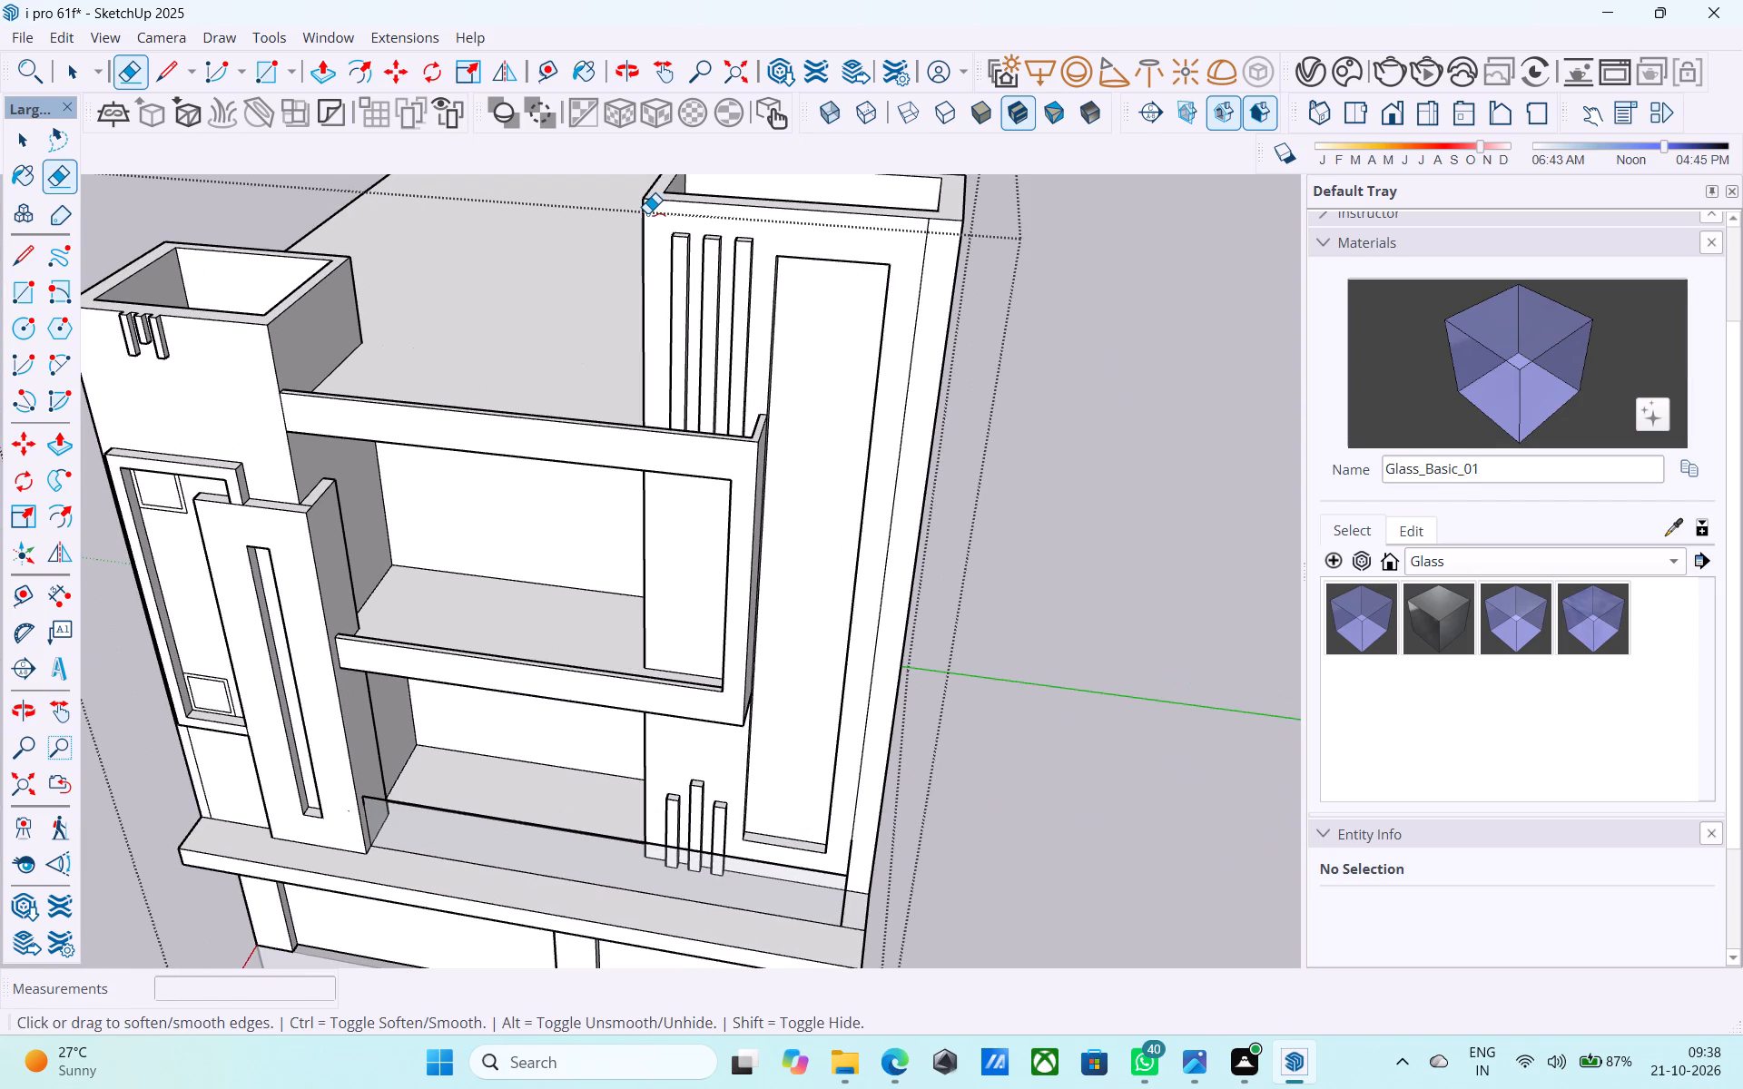
key("ctrl+s")
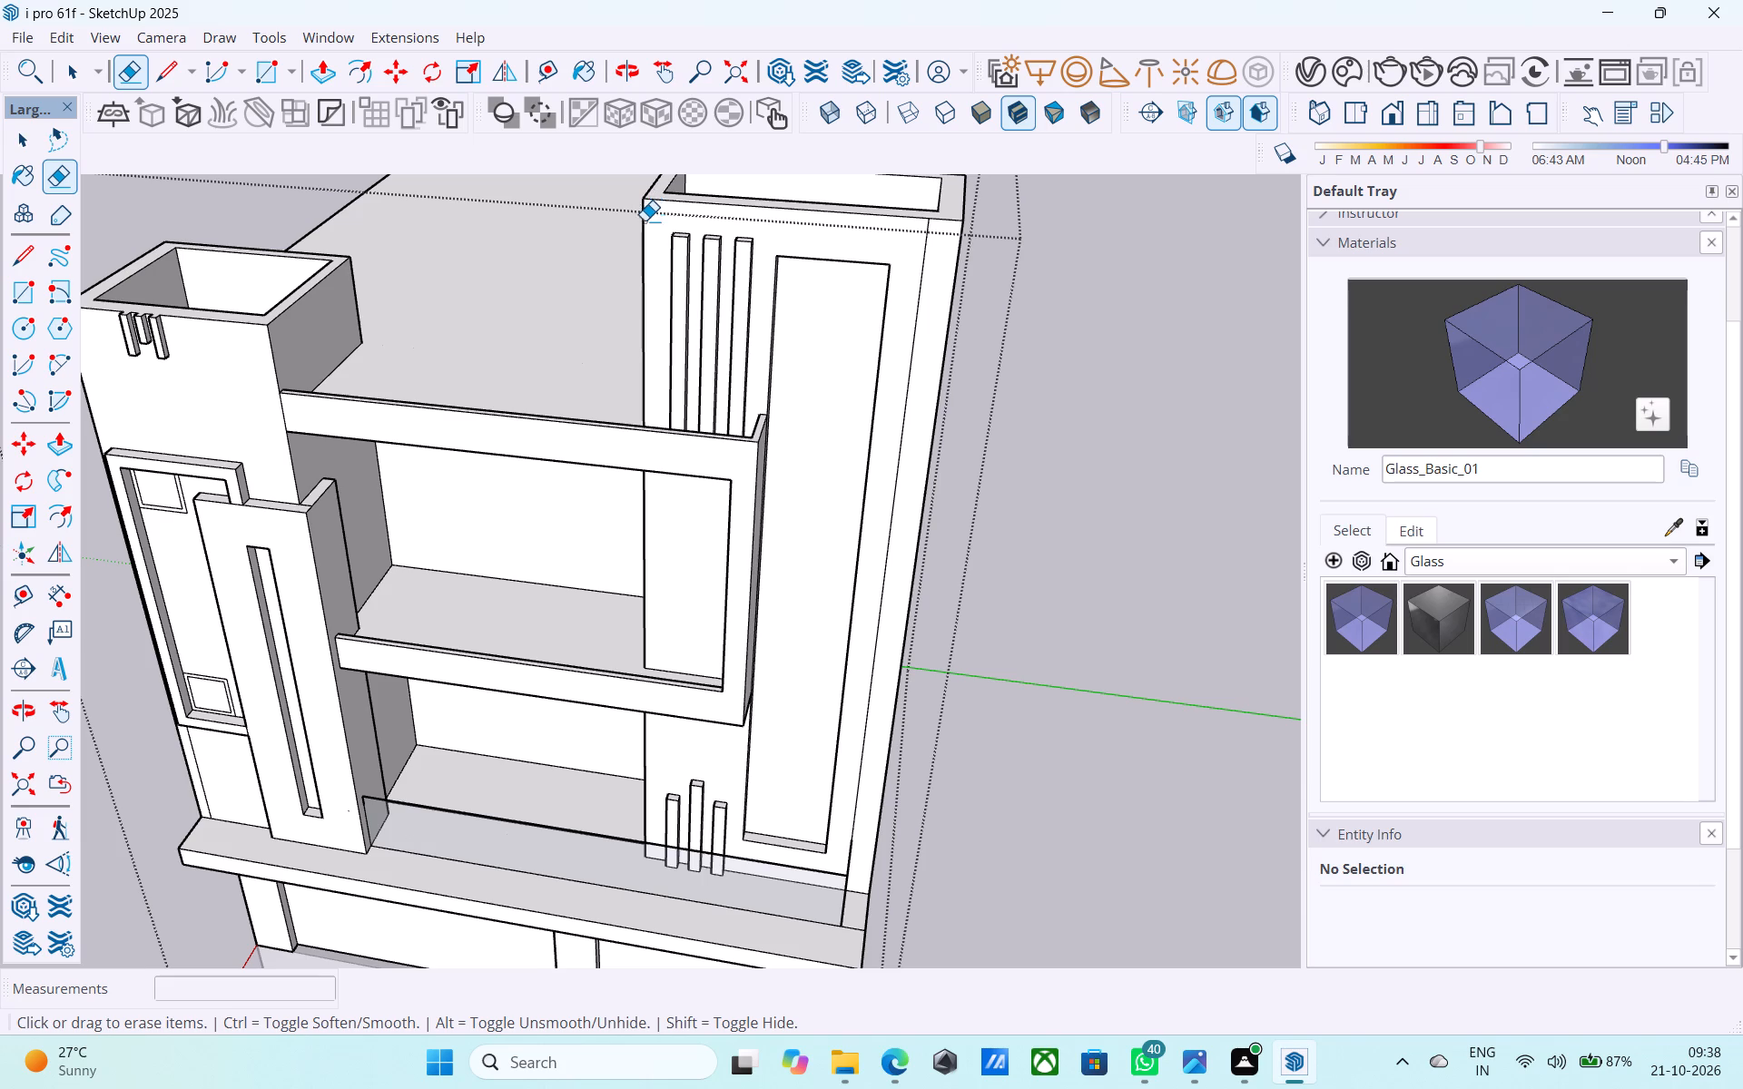
Inspect the building's roof, towers, side wall and front elevation from several angles.
scroll(646, 252, "down", 3)
middle_click_drag(593, 316, 1066, 456)
scroll(835, 477, "down", 4)
middle_click_drag(841, 500, 1173, 550)
scroll(1001, 449, "up", 6)
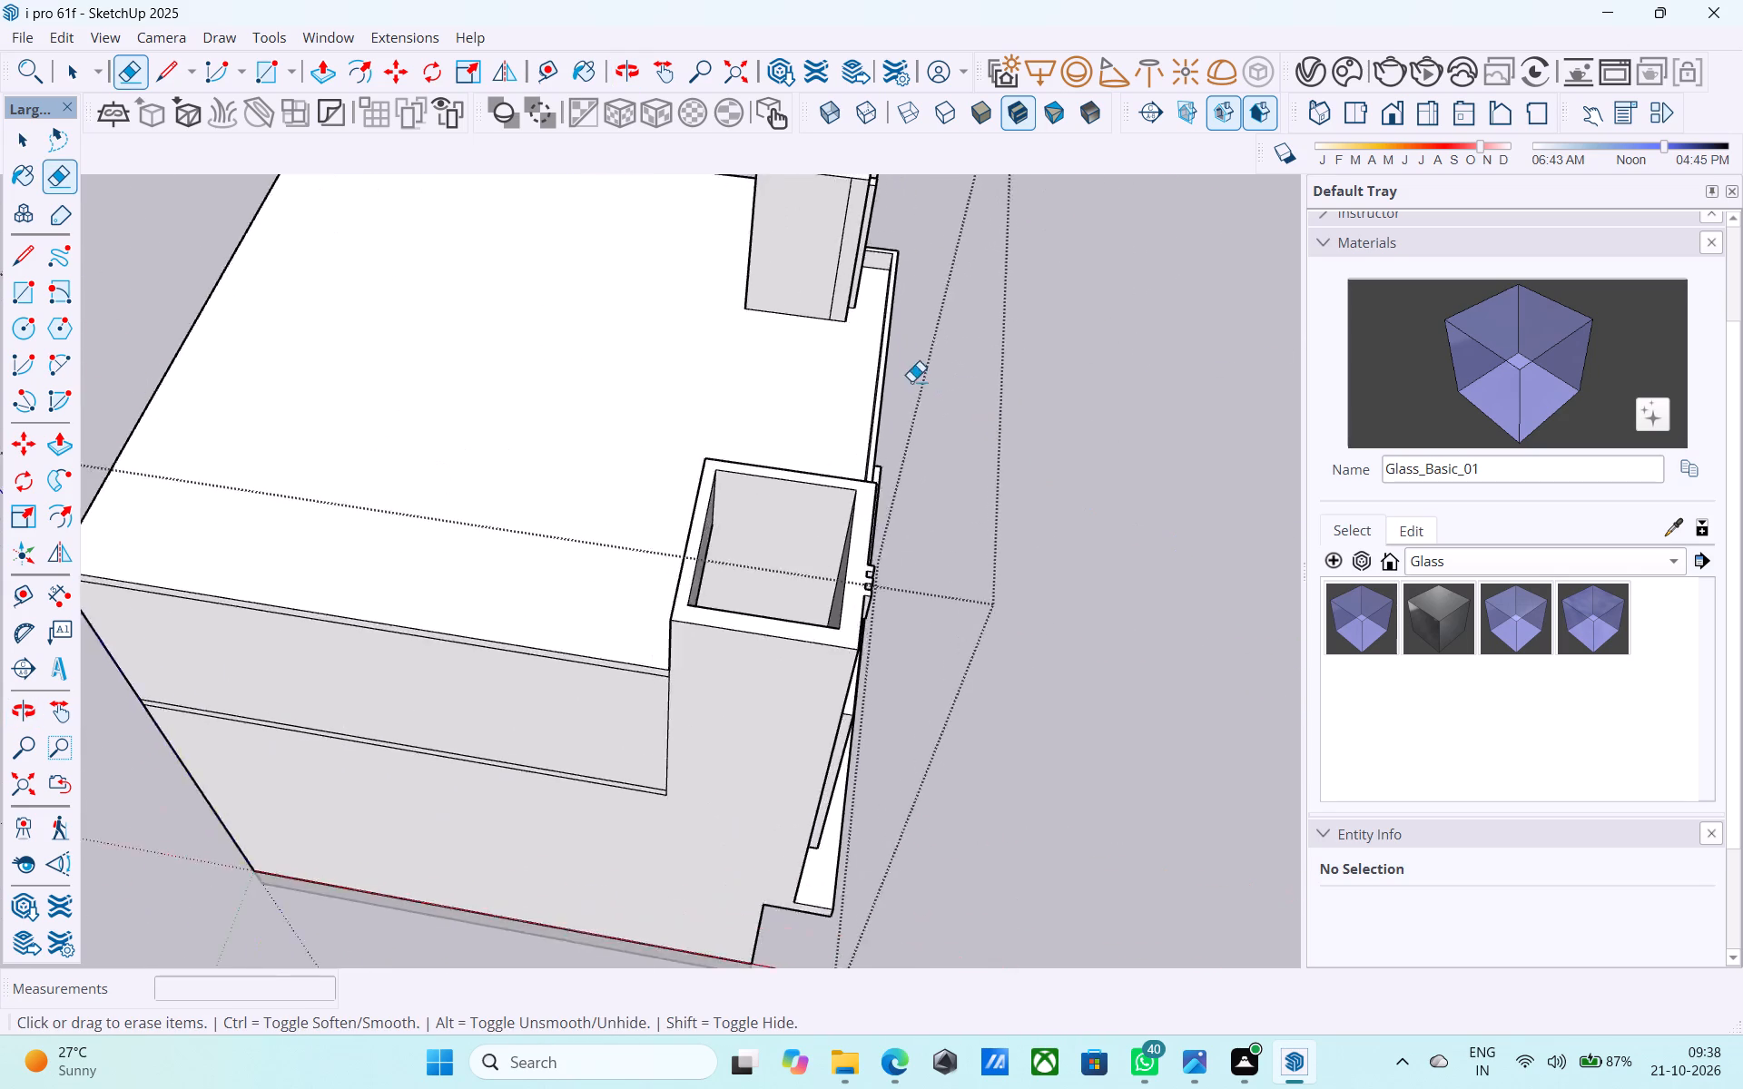
scroll(911, 381, "up", 6)
scroll(852, 317, "down", 2)
middle_click_drag(852, 317, 992, 338)
scroll(855, 388, "down", 4)
middle_click_drag(846, 391, 606, 305)
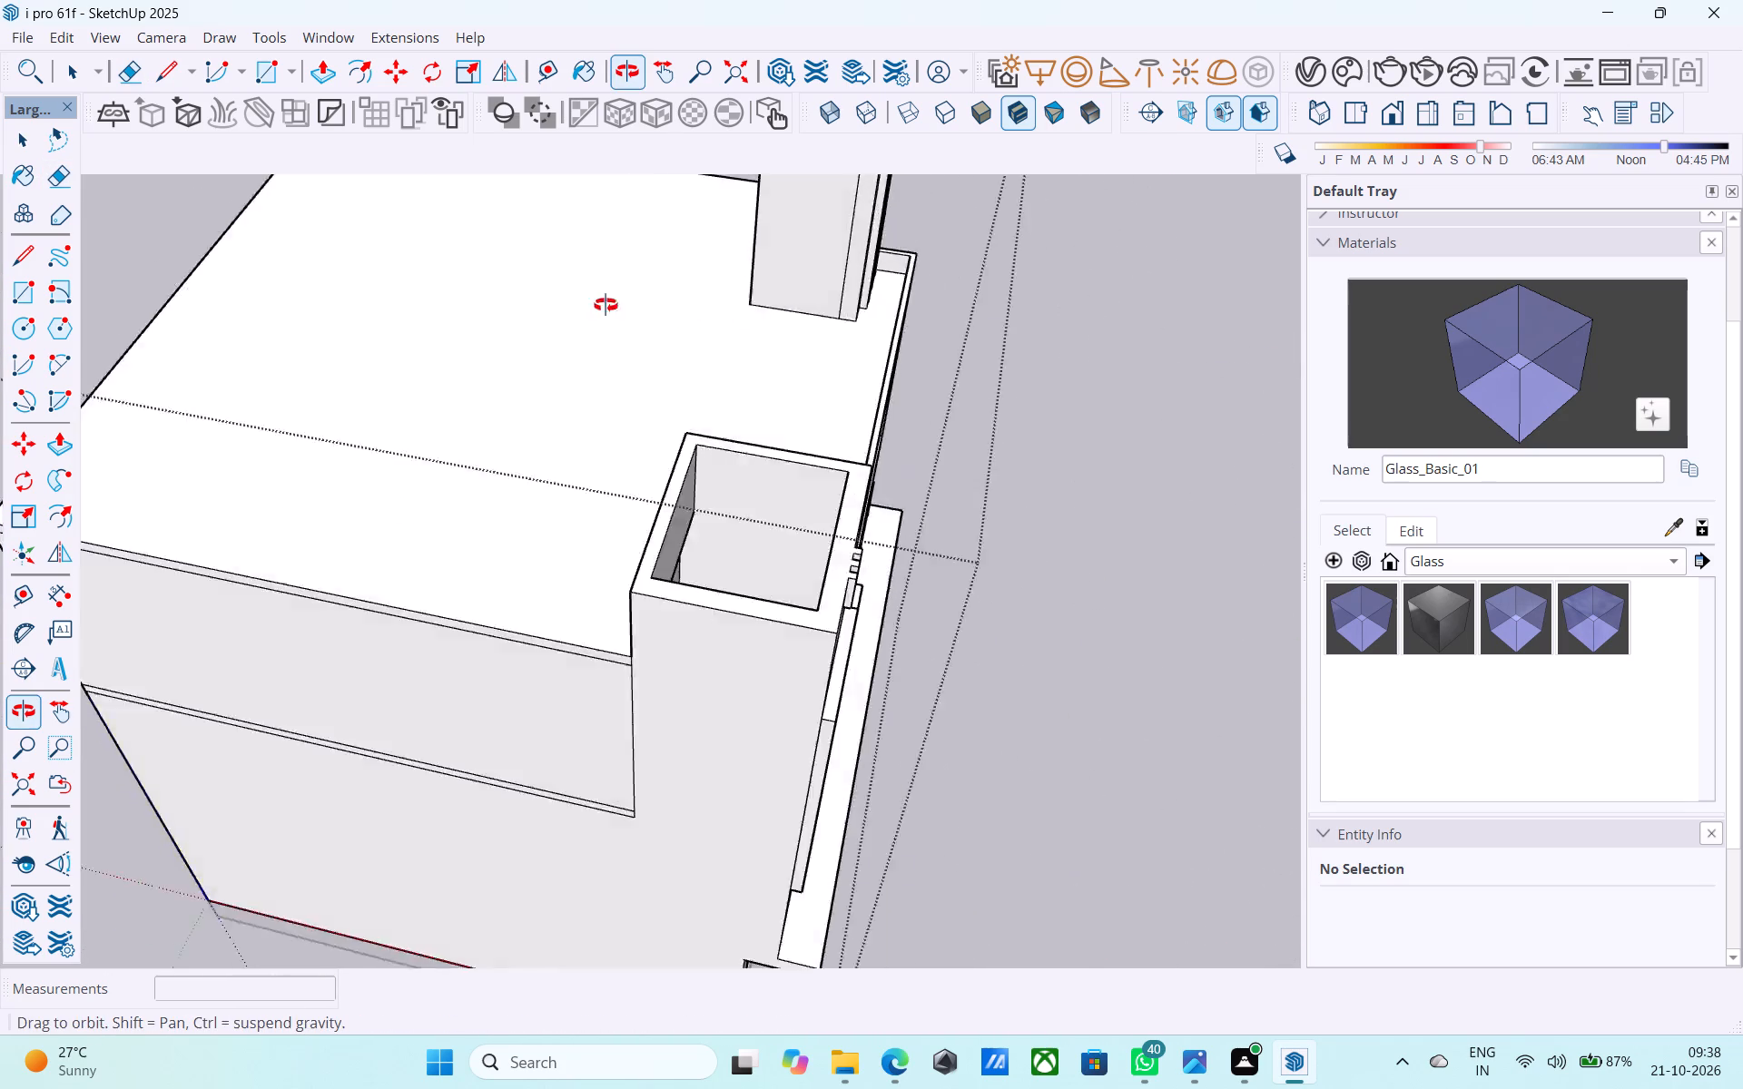
middle_click_drag(606, 305, 171, 183)
middle_click_drag(549, 323, 524, 247)
scroll(501, 289, "down", 3)
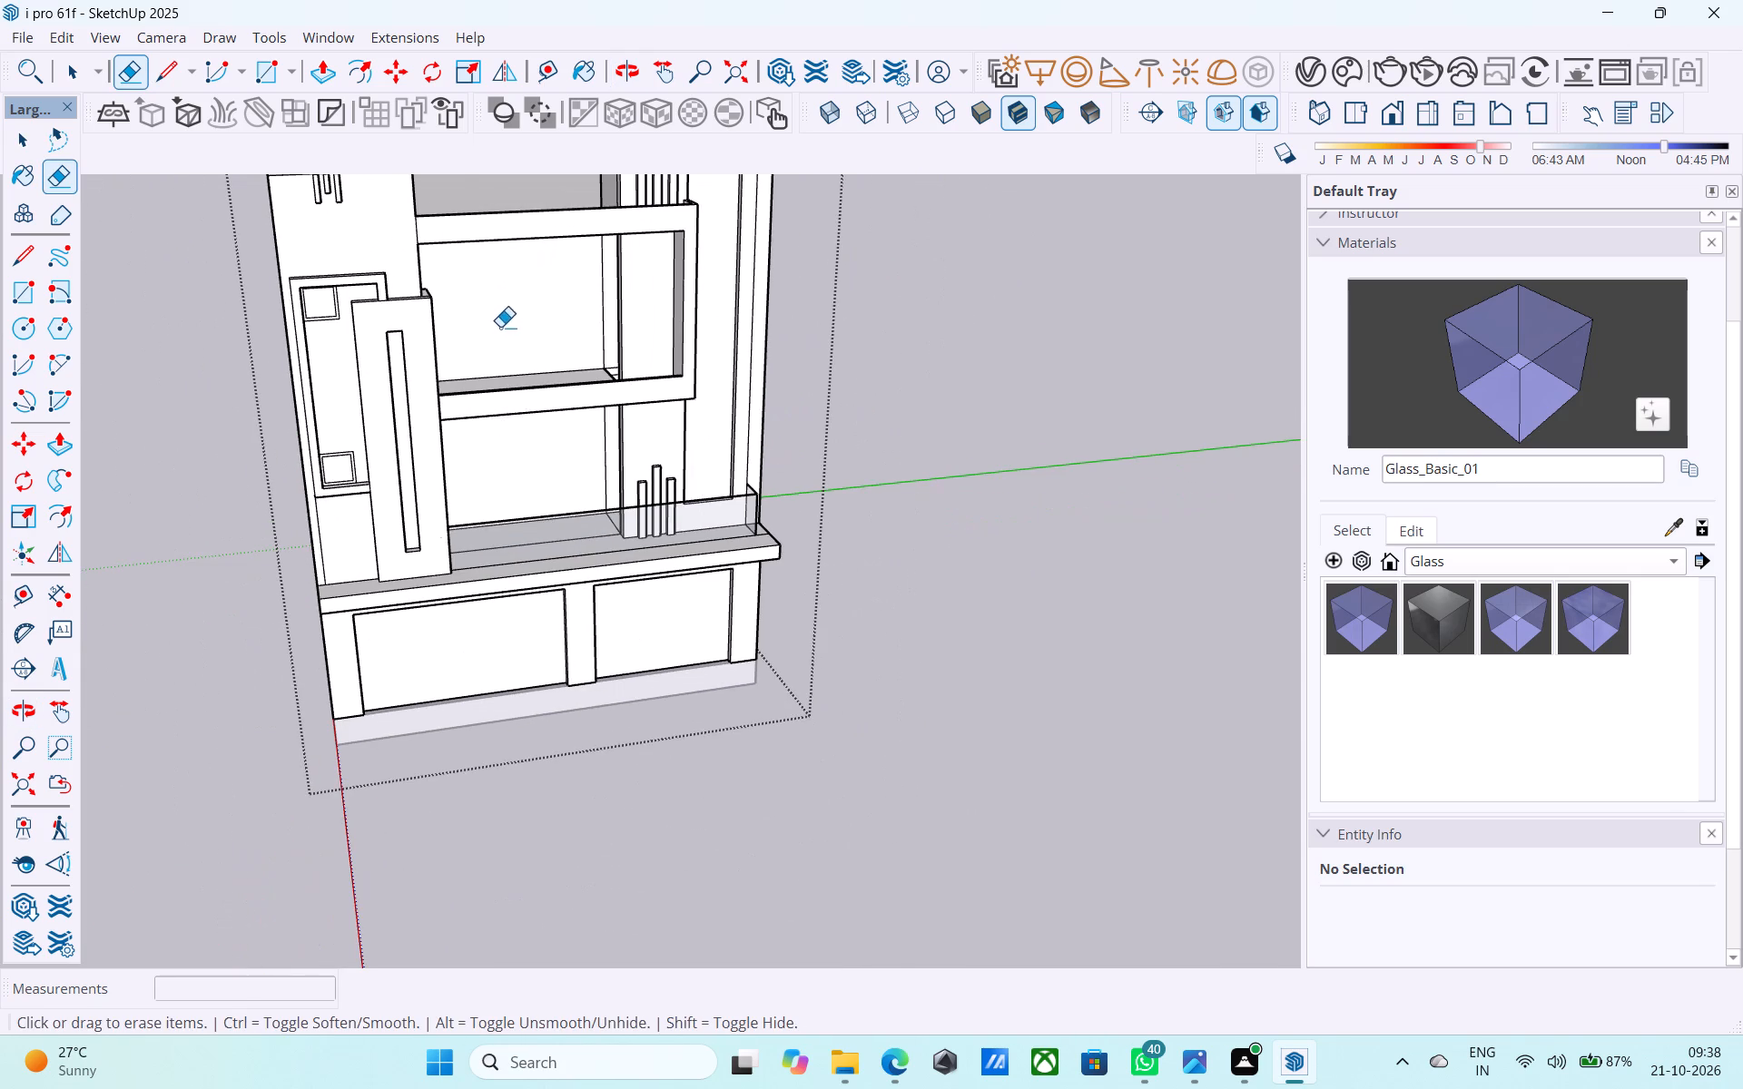
middle_click_drag(528, 311, 512, 565)
Save the model again.
key("ctrl+s")
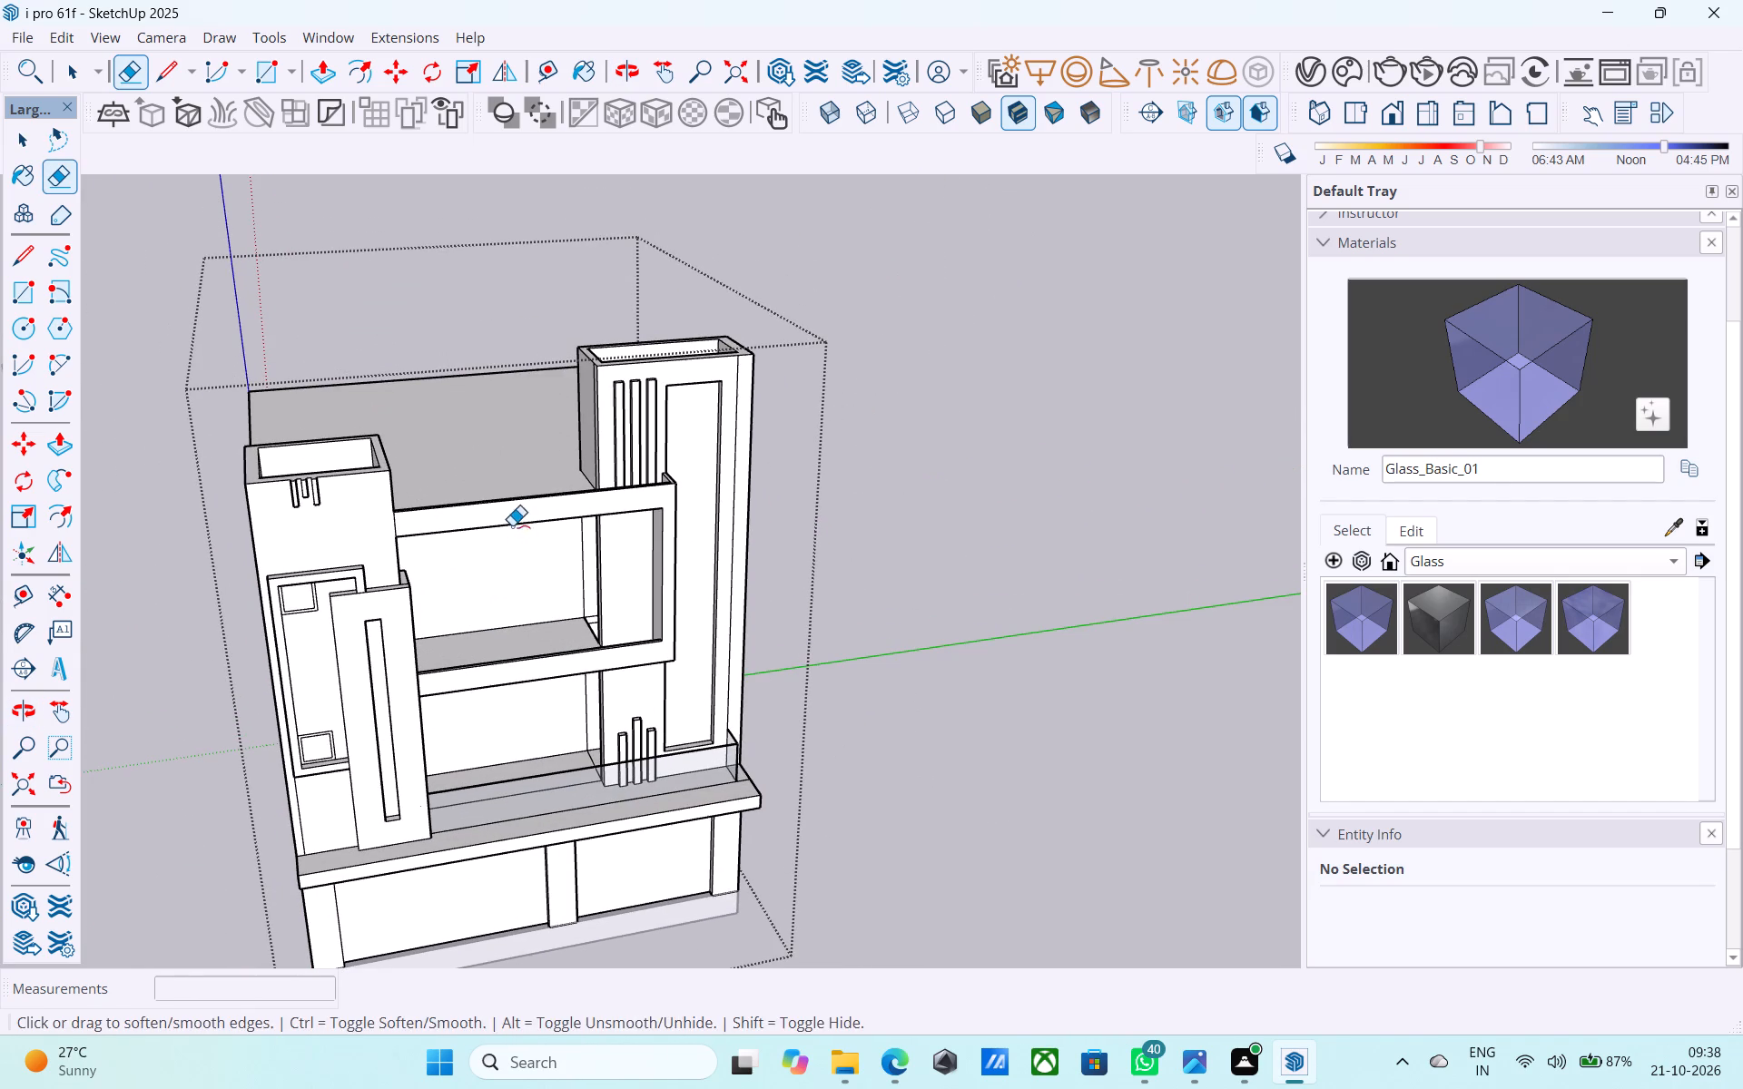
Browse the Solid Colors material collection.
key("space")
scroll(512, 525, "up", 4)
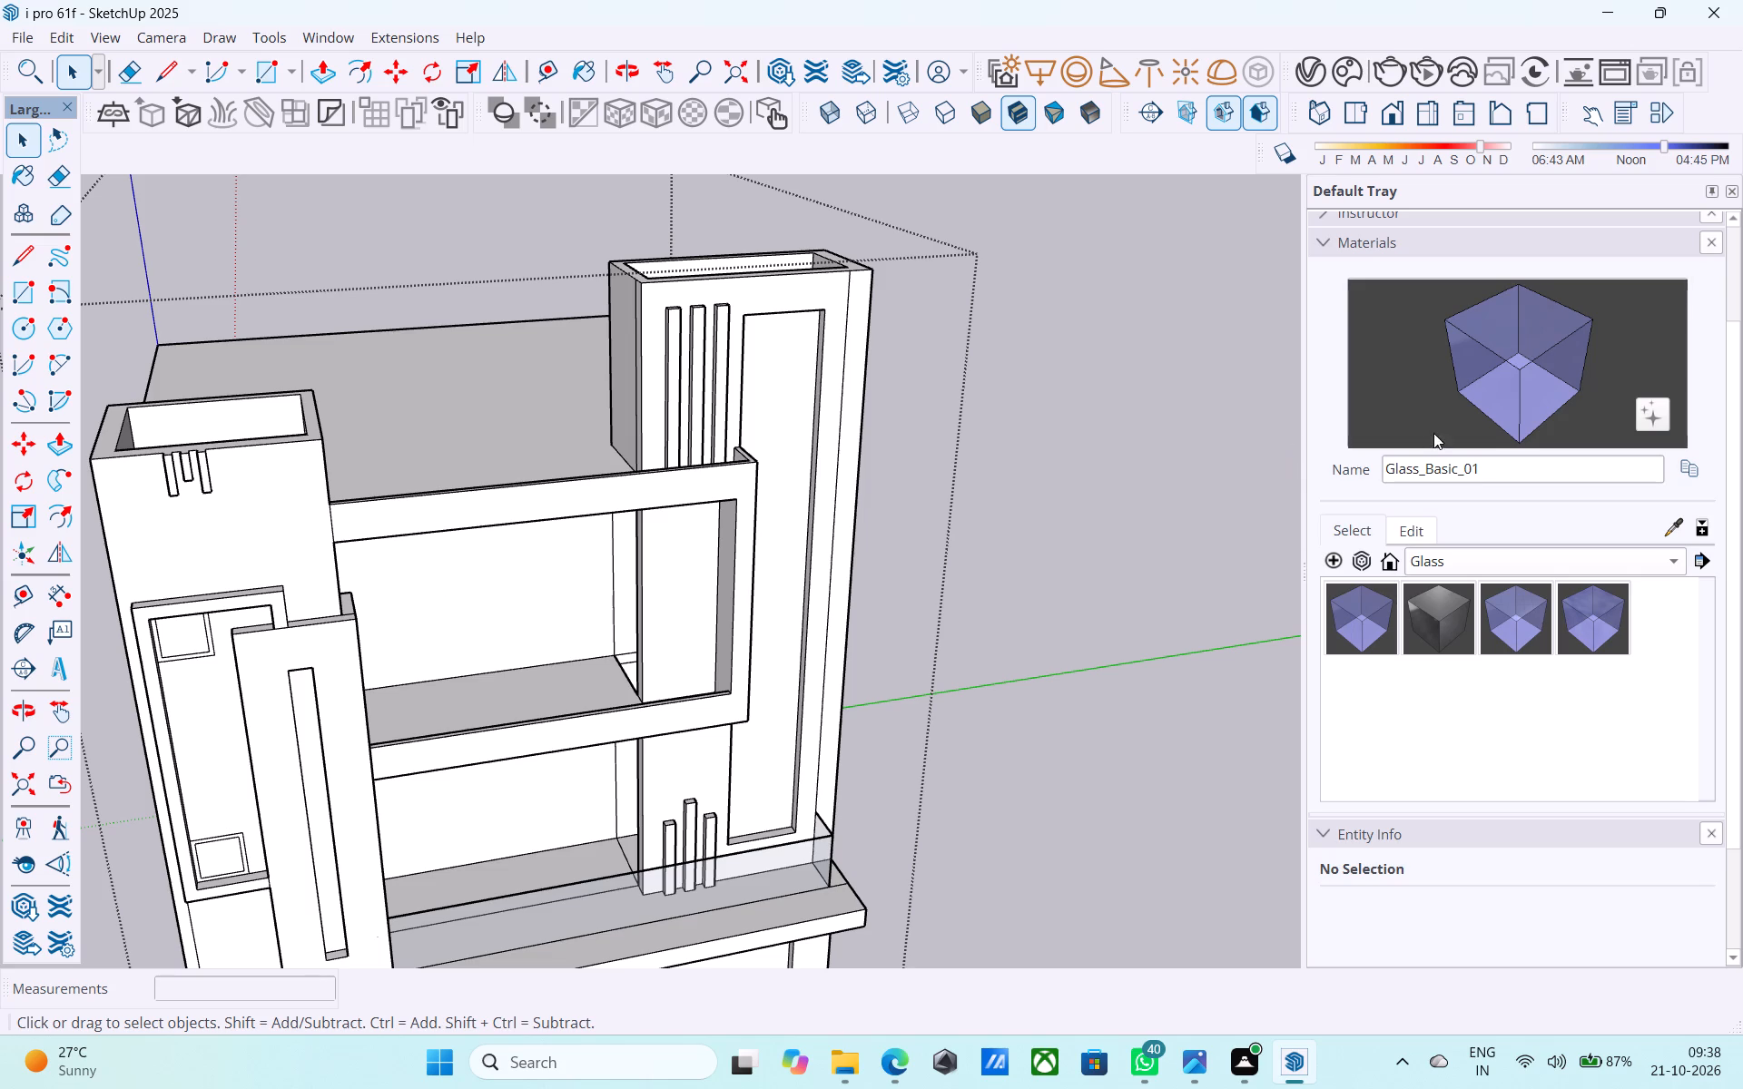
left_click(1491, 552)
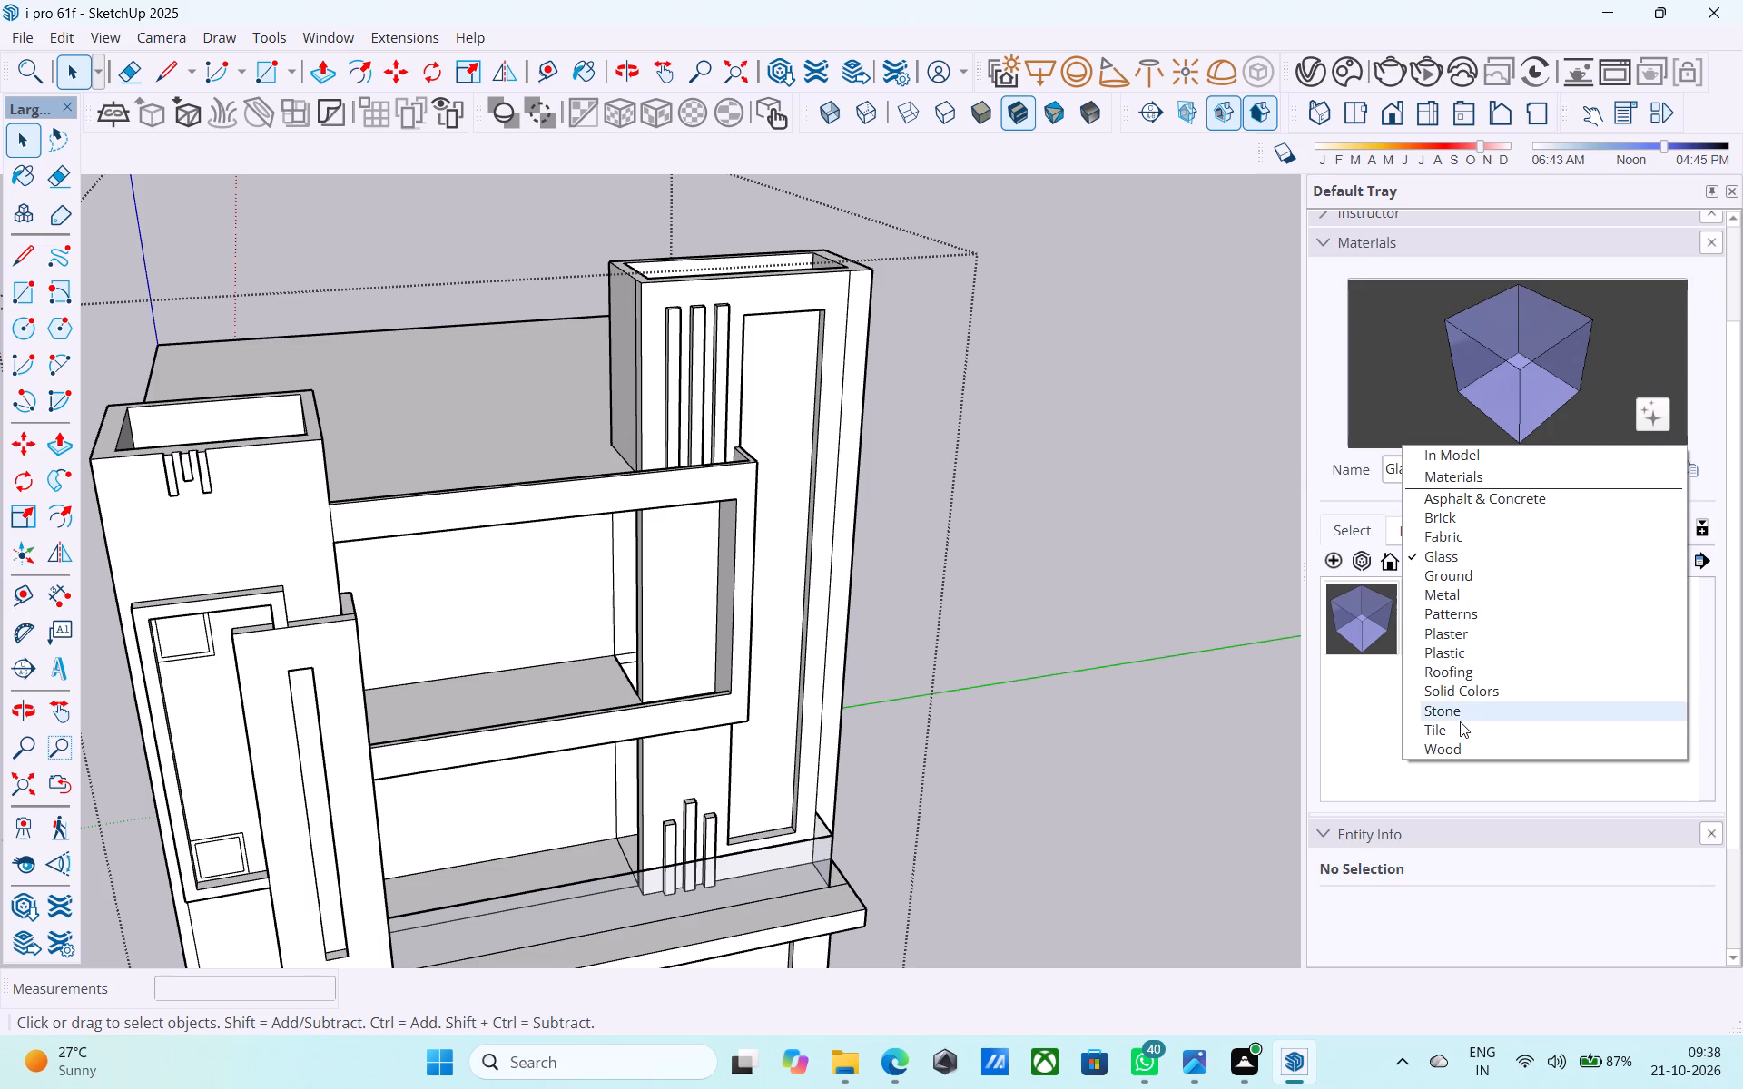
left_click(1454, 697)
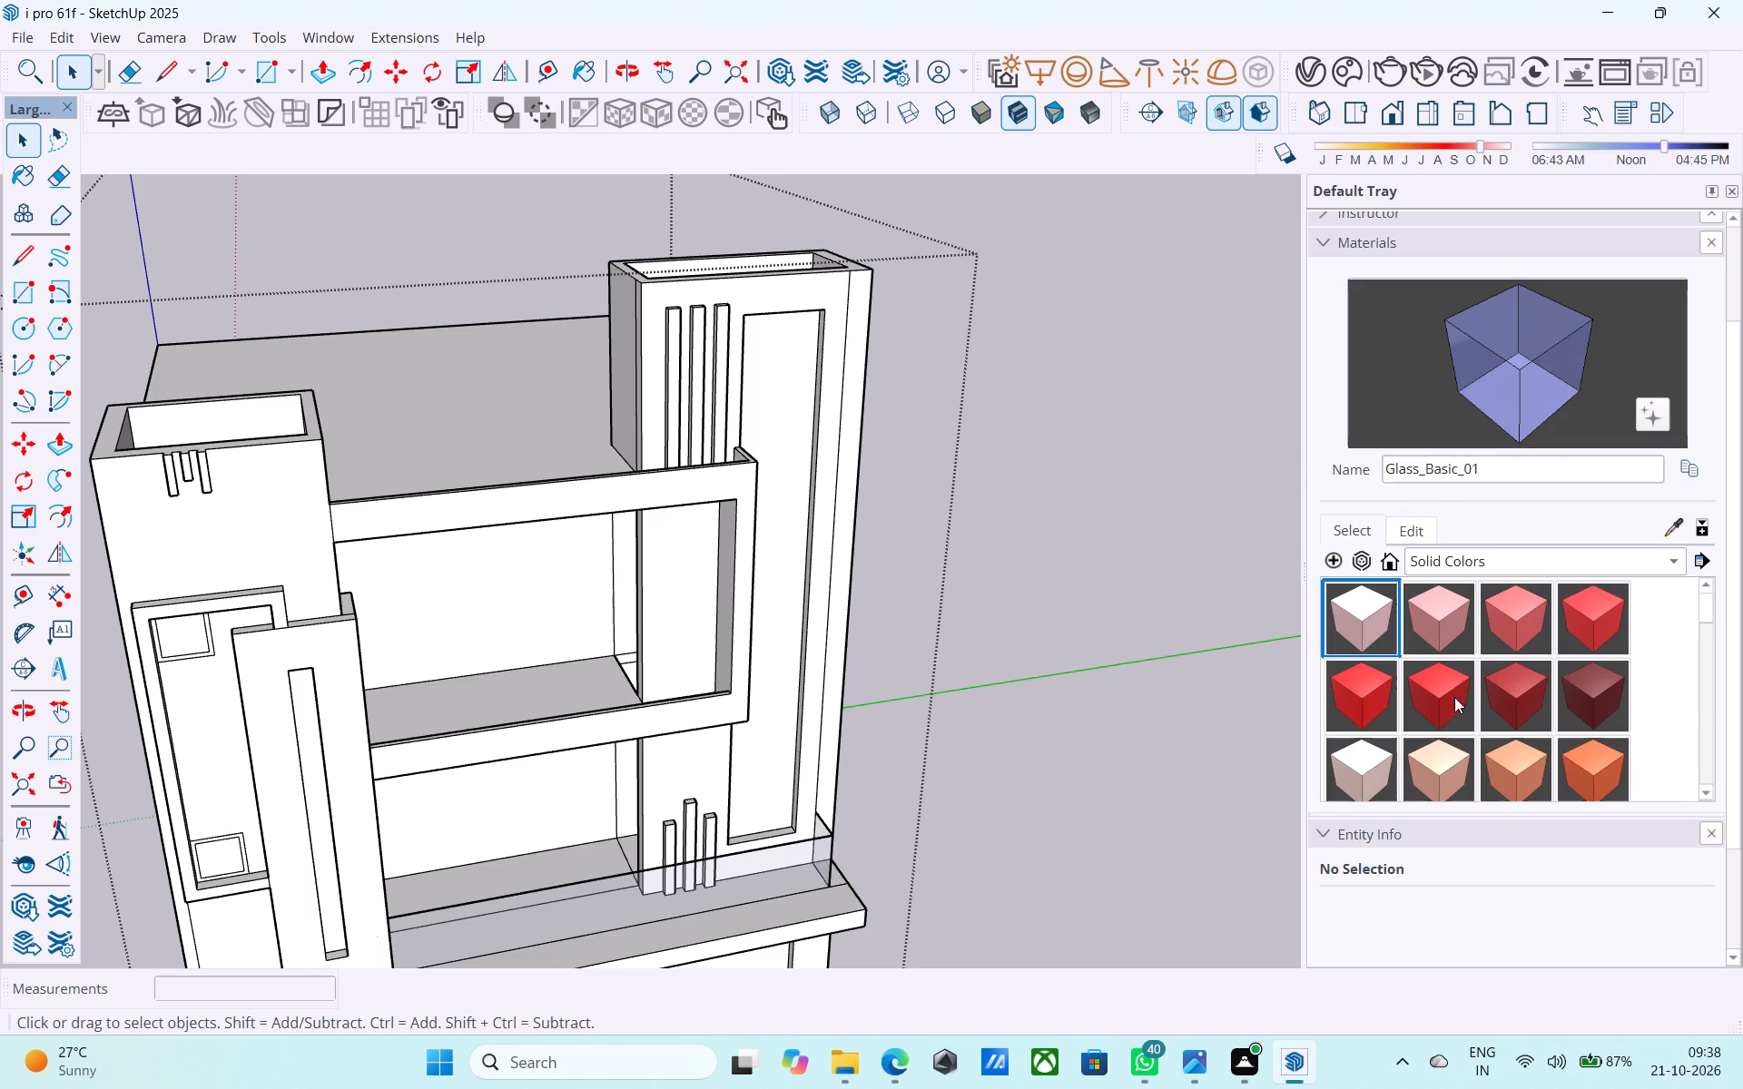
scroll(1471, 683, "down", 6)
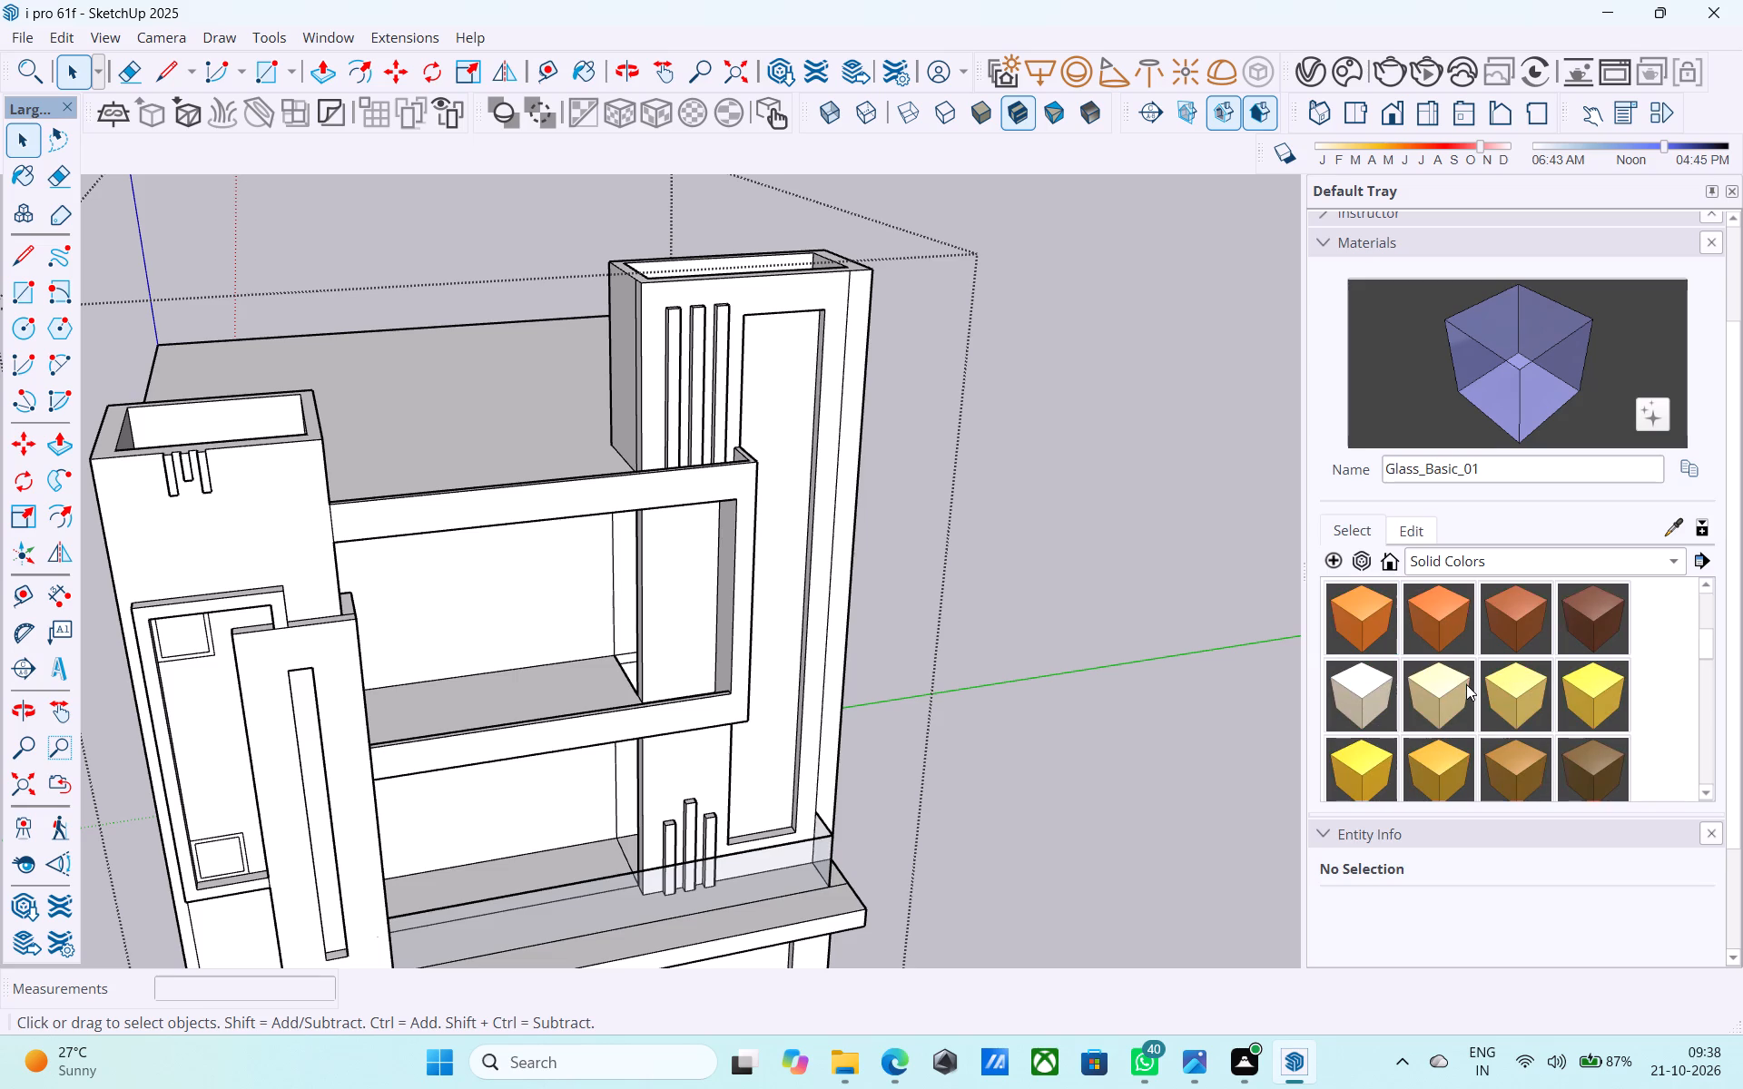
scroll(1466, 684, "up", 1)
Paint the front face of the tall slotted panel with the Wood_Floor_01_1K material from the Wood collection.
left_click(1469, 563)
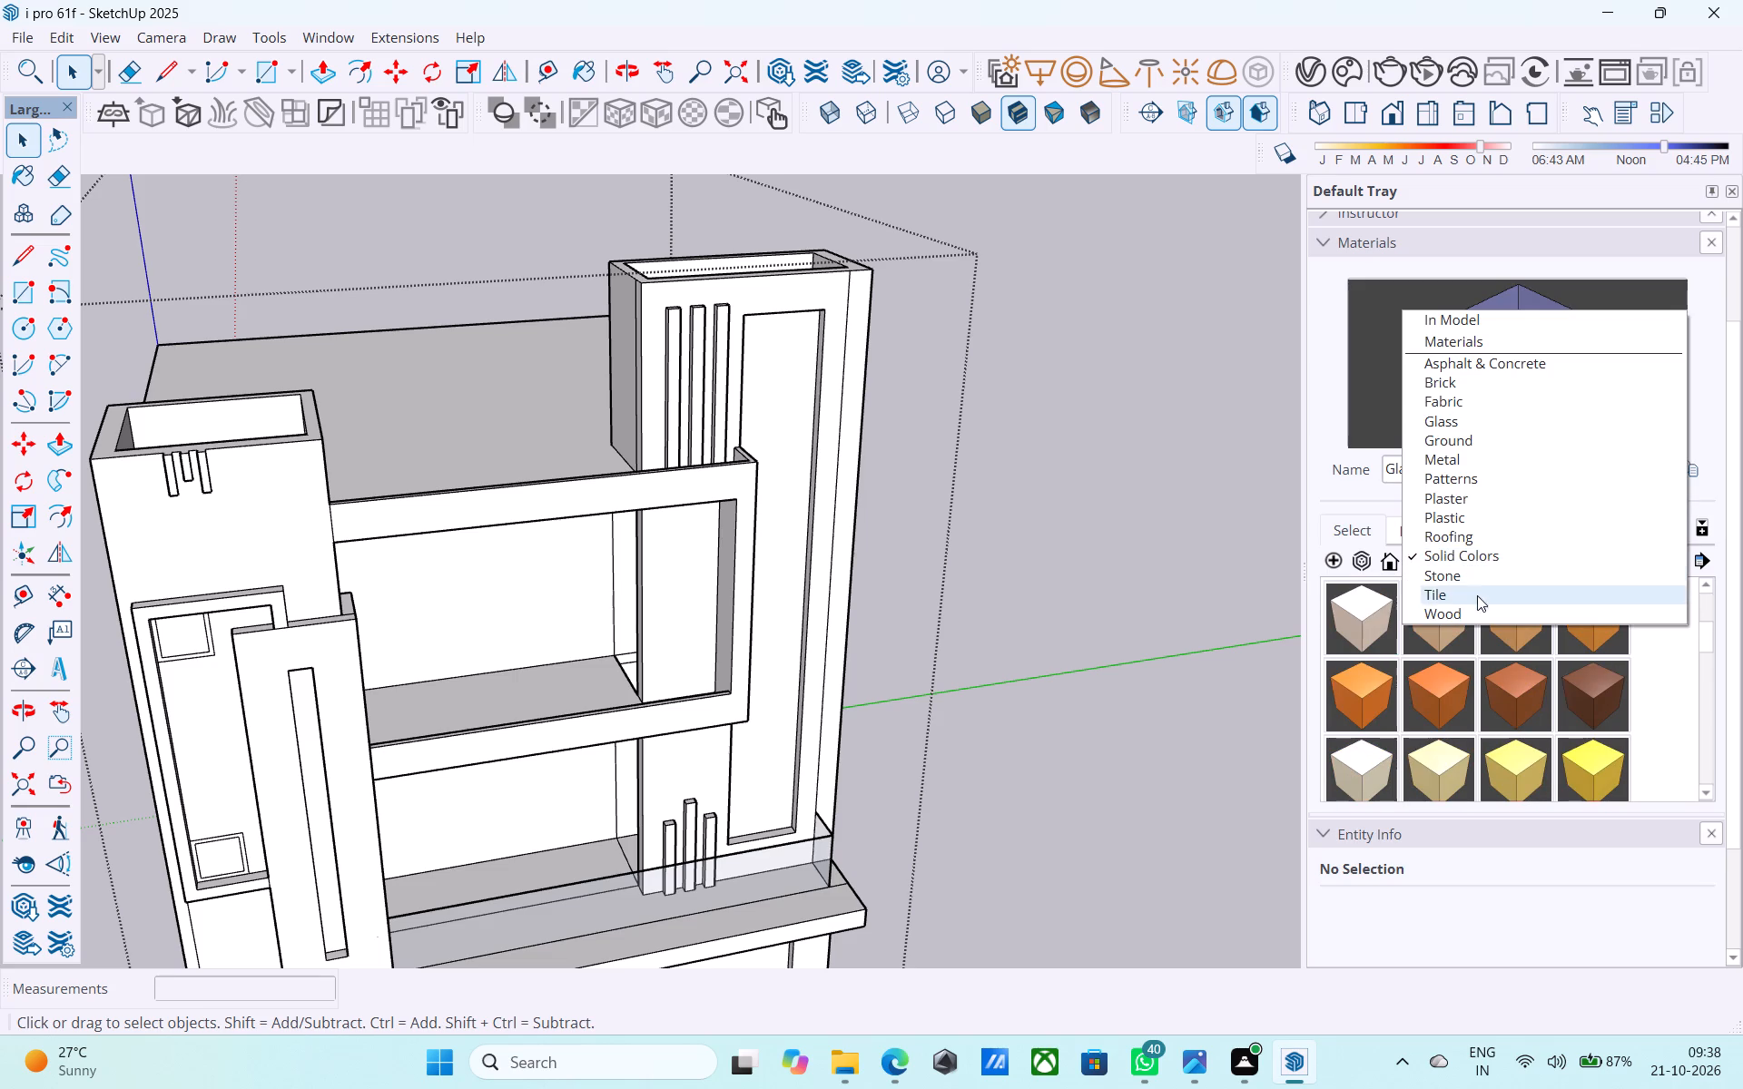
left_click(1478, 613)
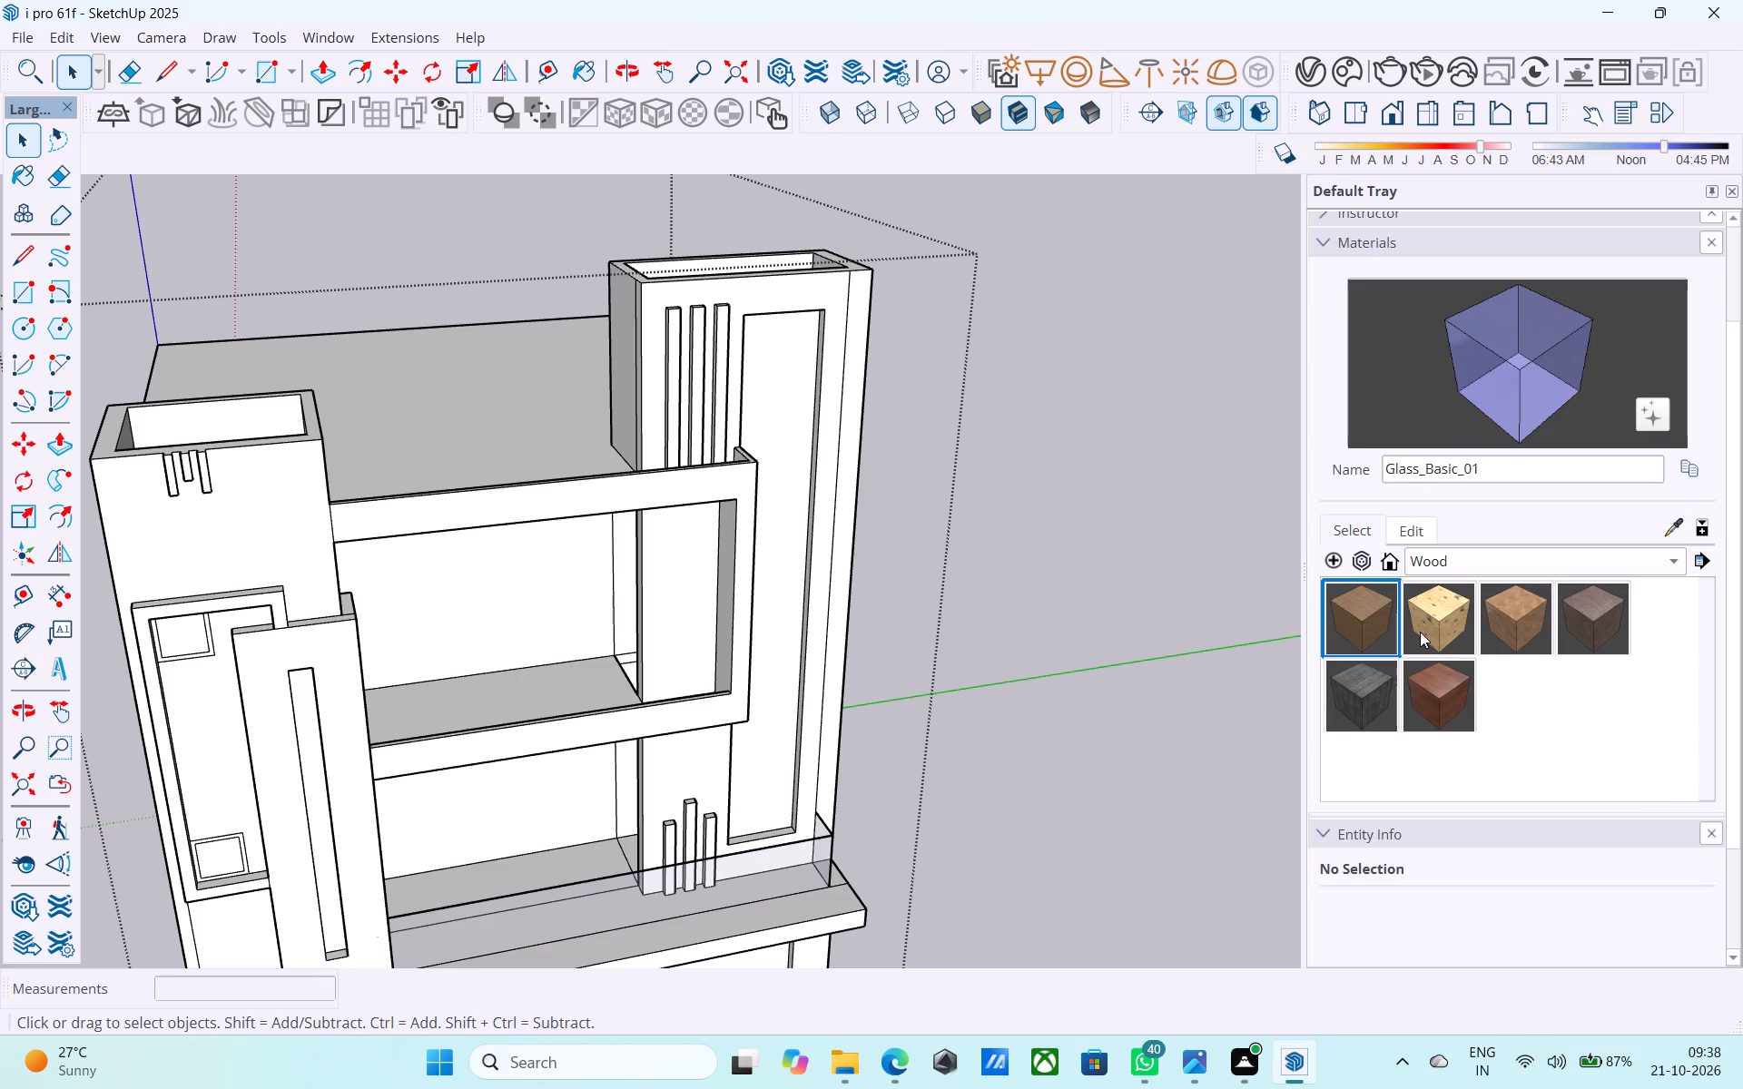
left_click(1504, 623)
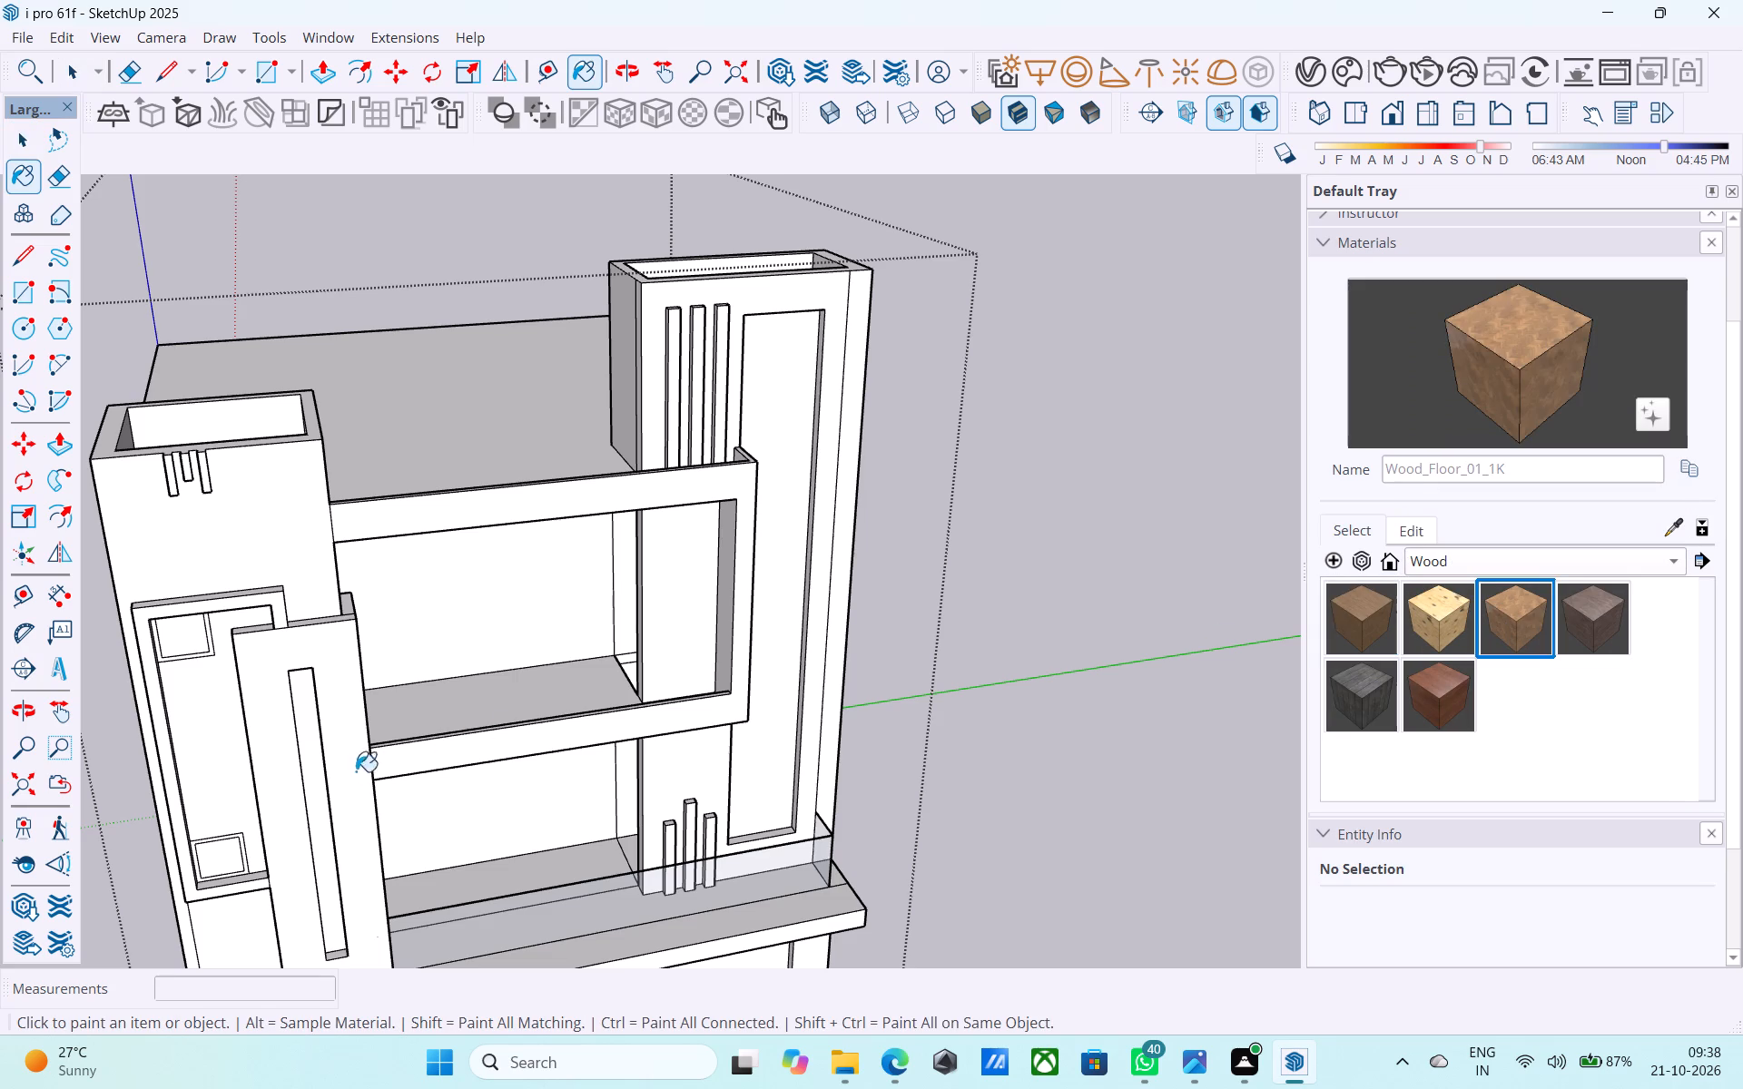
scroll(272, 704, "up", 5)
left_click(266, 687)
Paint the side face of the tall slotted panel with the Wood_Floor_01_1K material.
middle_click_drag(460, 633, 278, 611)
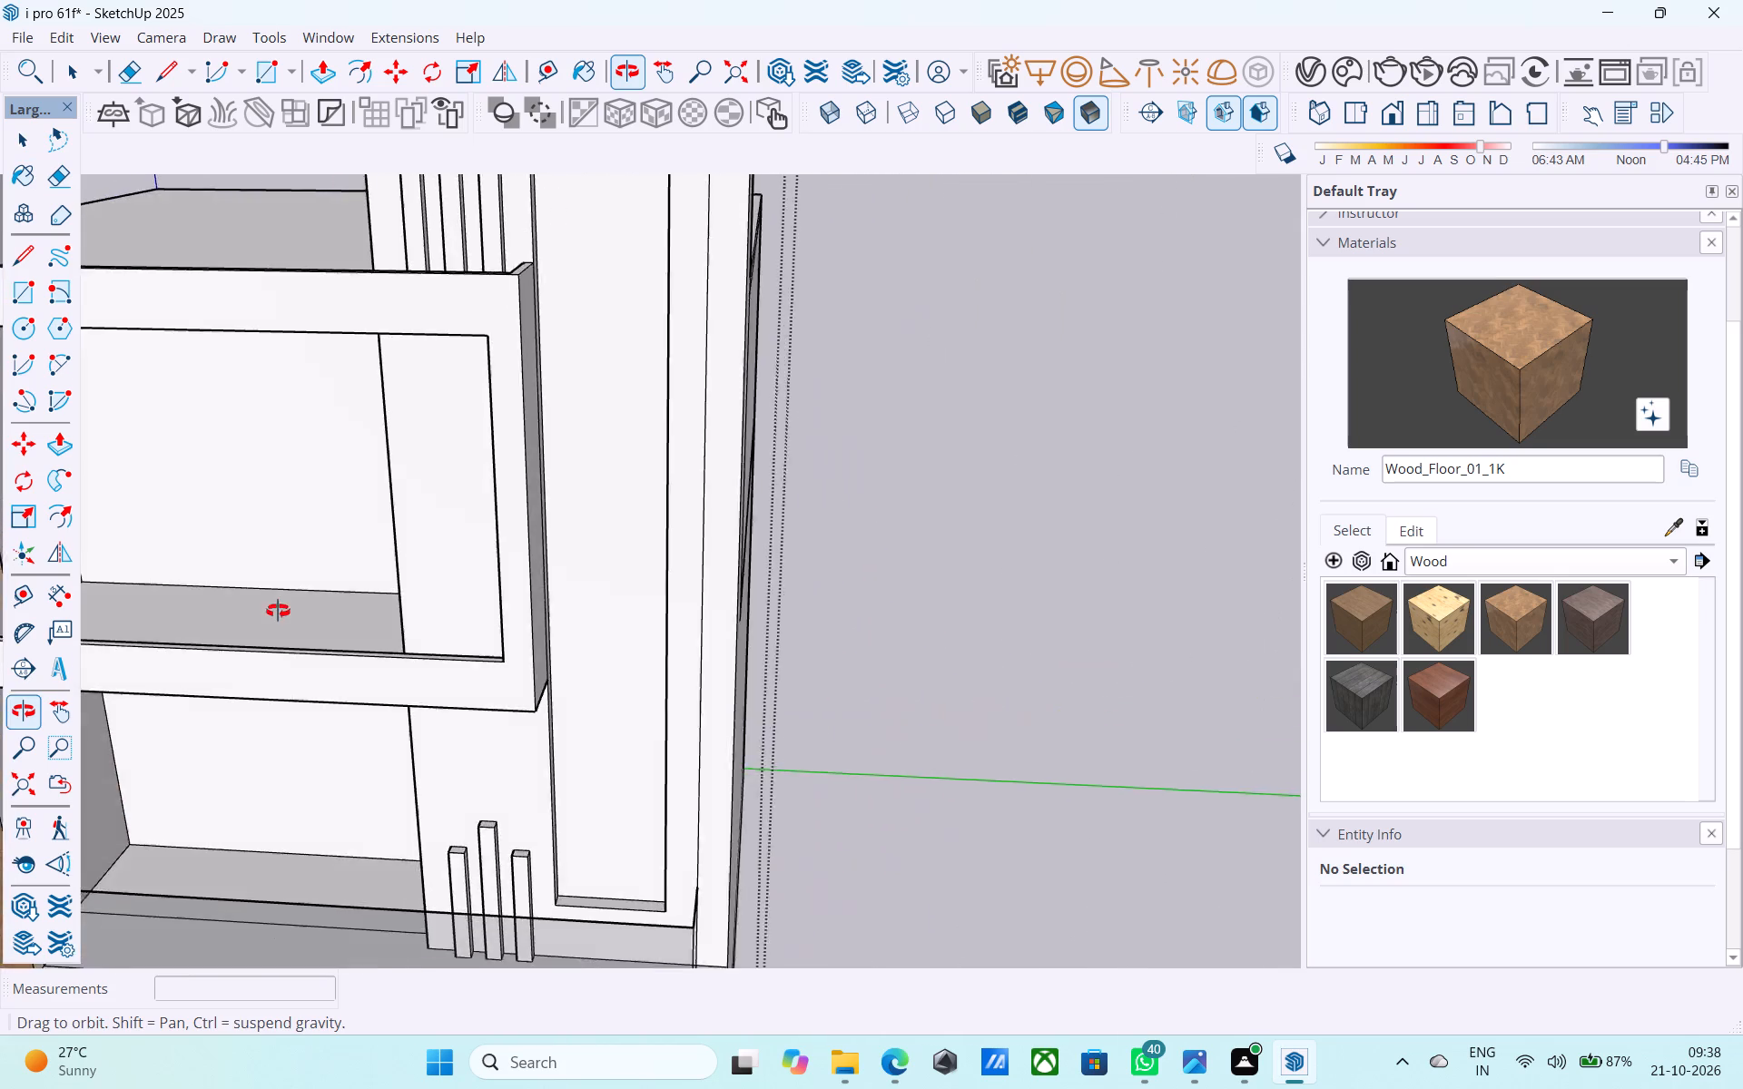
middle_click_drag(278, 611, 515, 565)
scroll(894, 492, "down", 11)
middle_click_drag(919, 515, 625, 526)
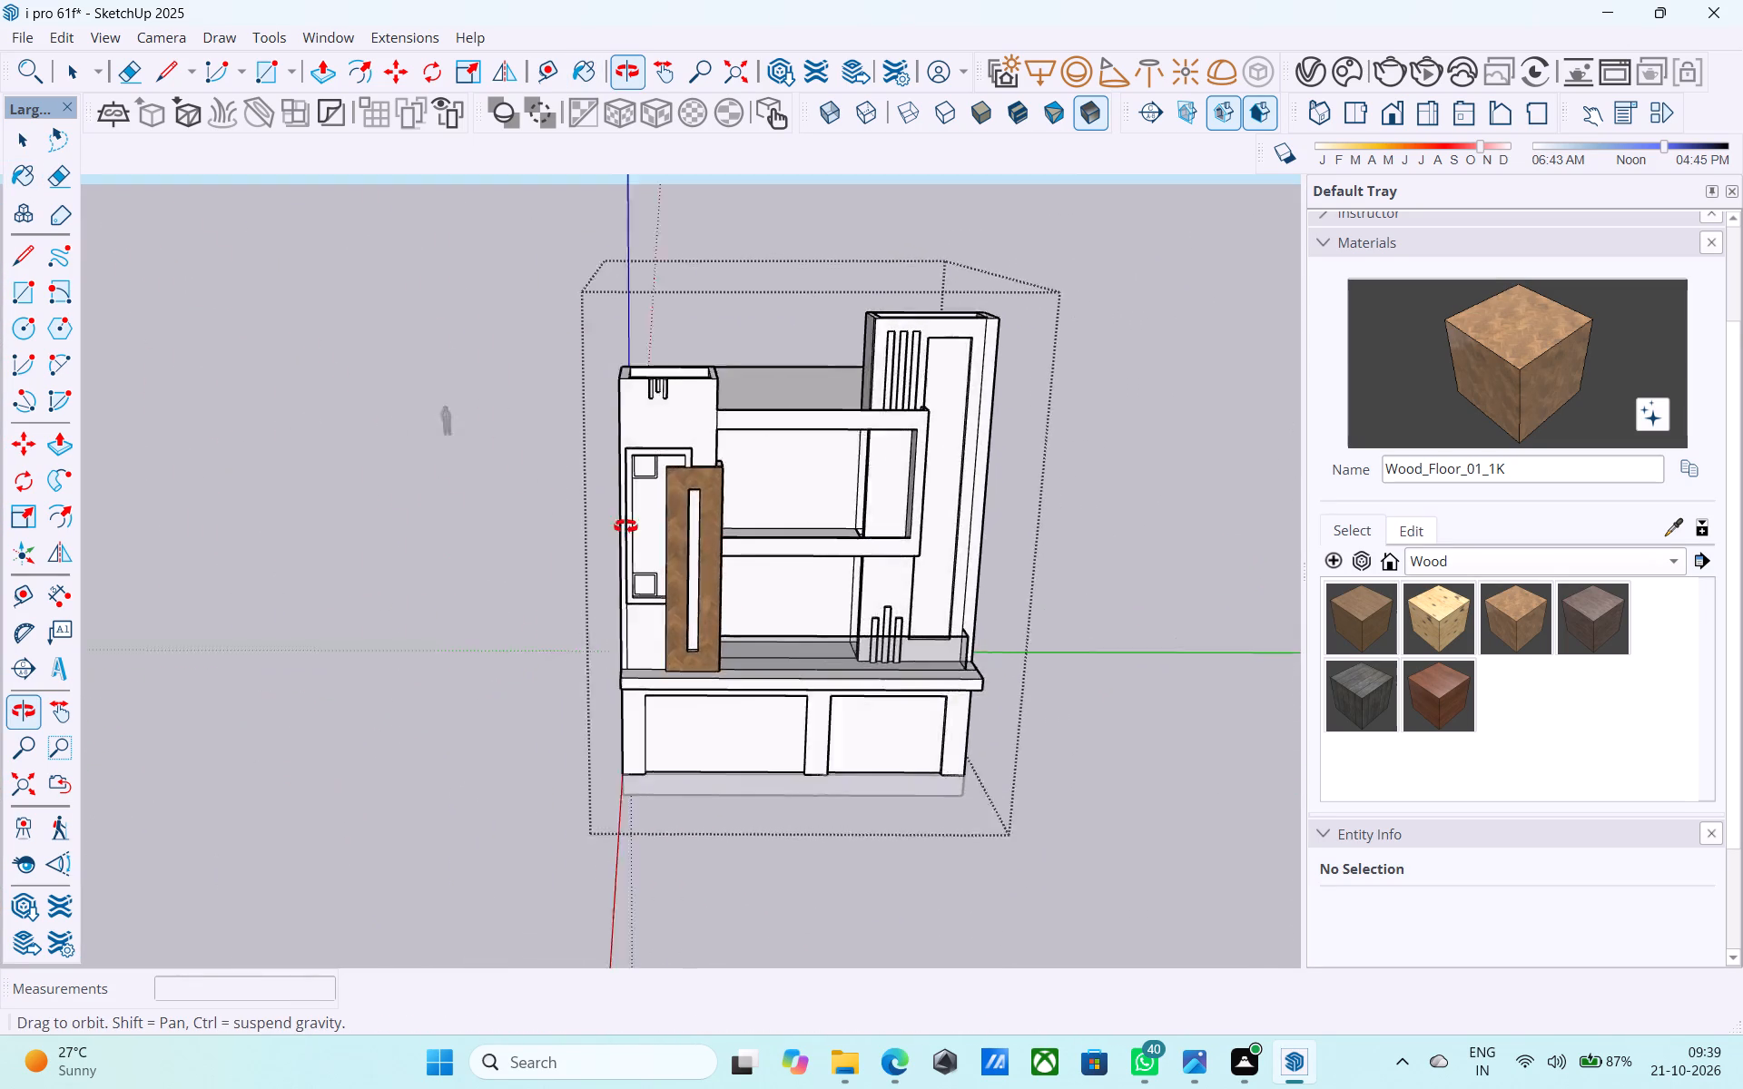
middle_click_drag(625, 526, 584, 495)
middle_click_drag(623, 492, 404, 505)
scroll(656, 498, "up", 9)
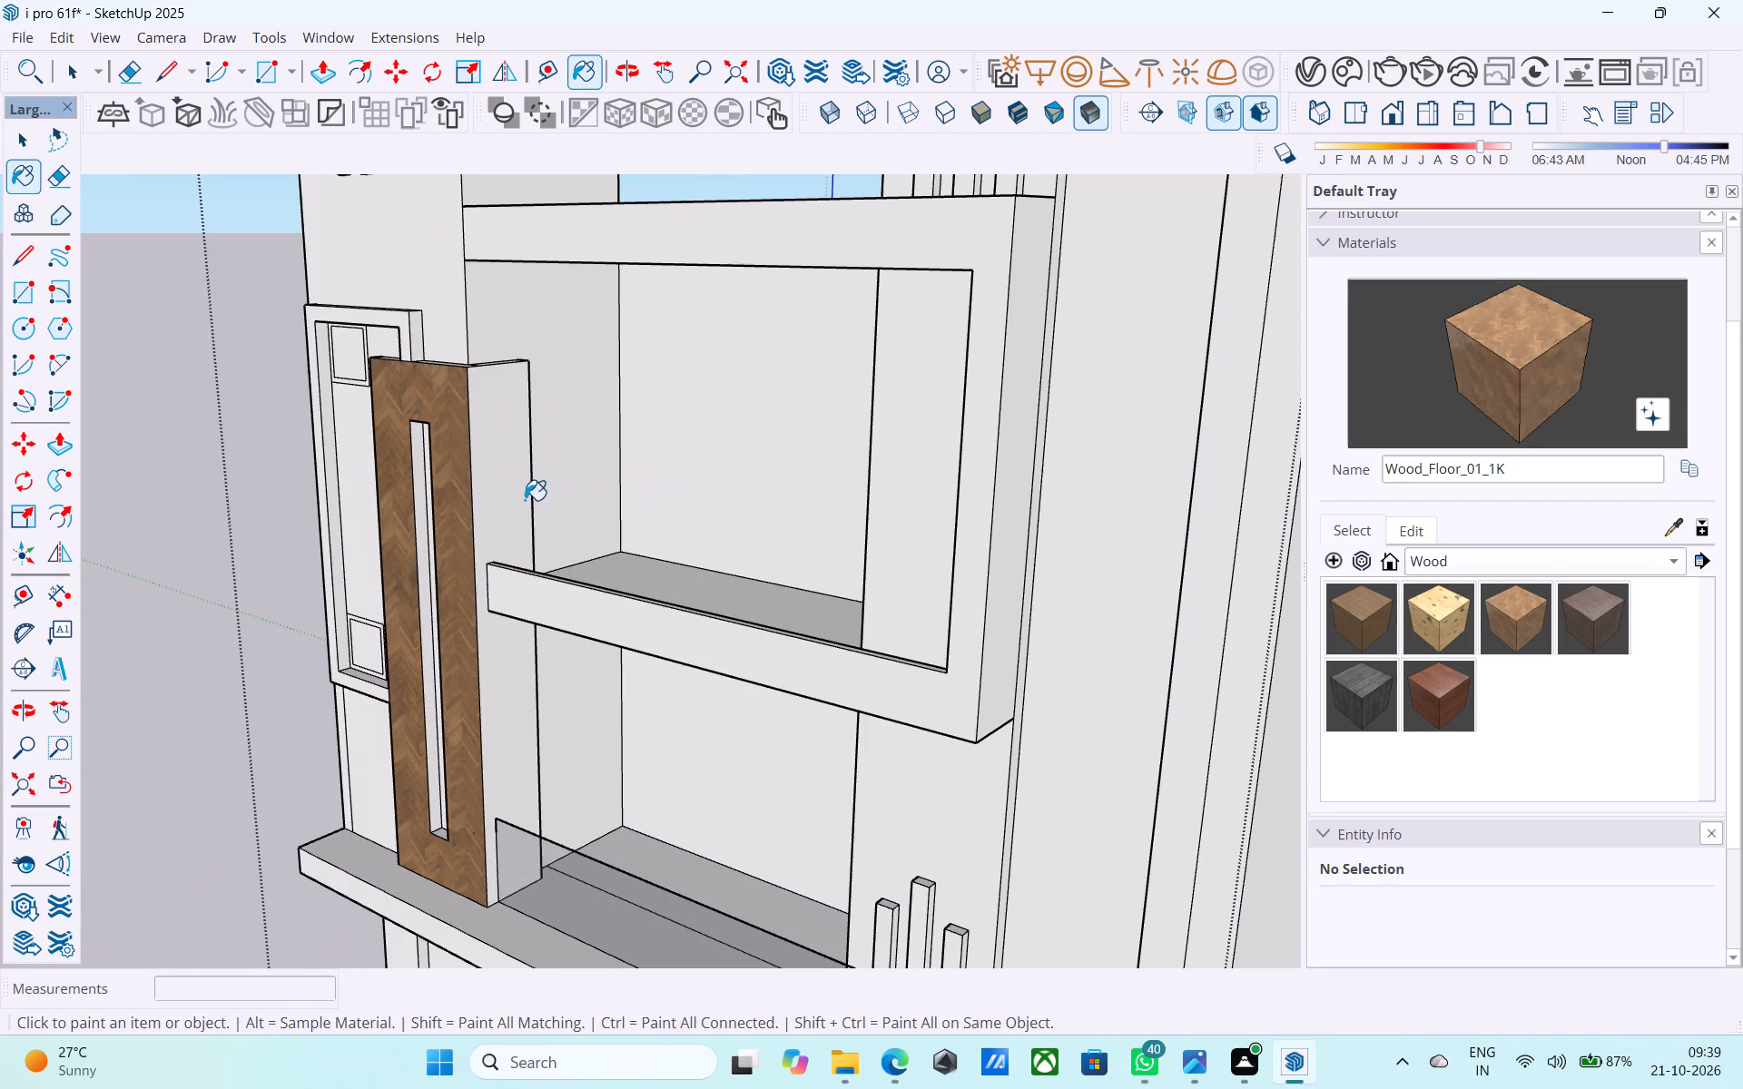
left_click(522, 499)
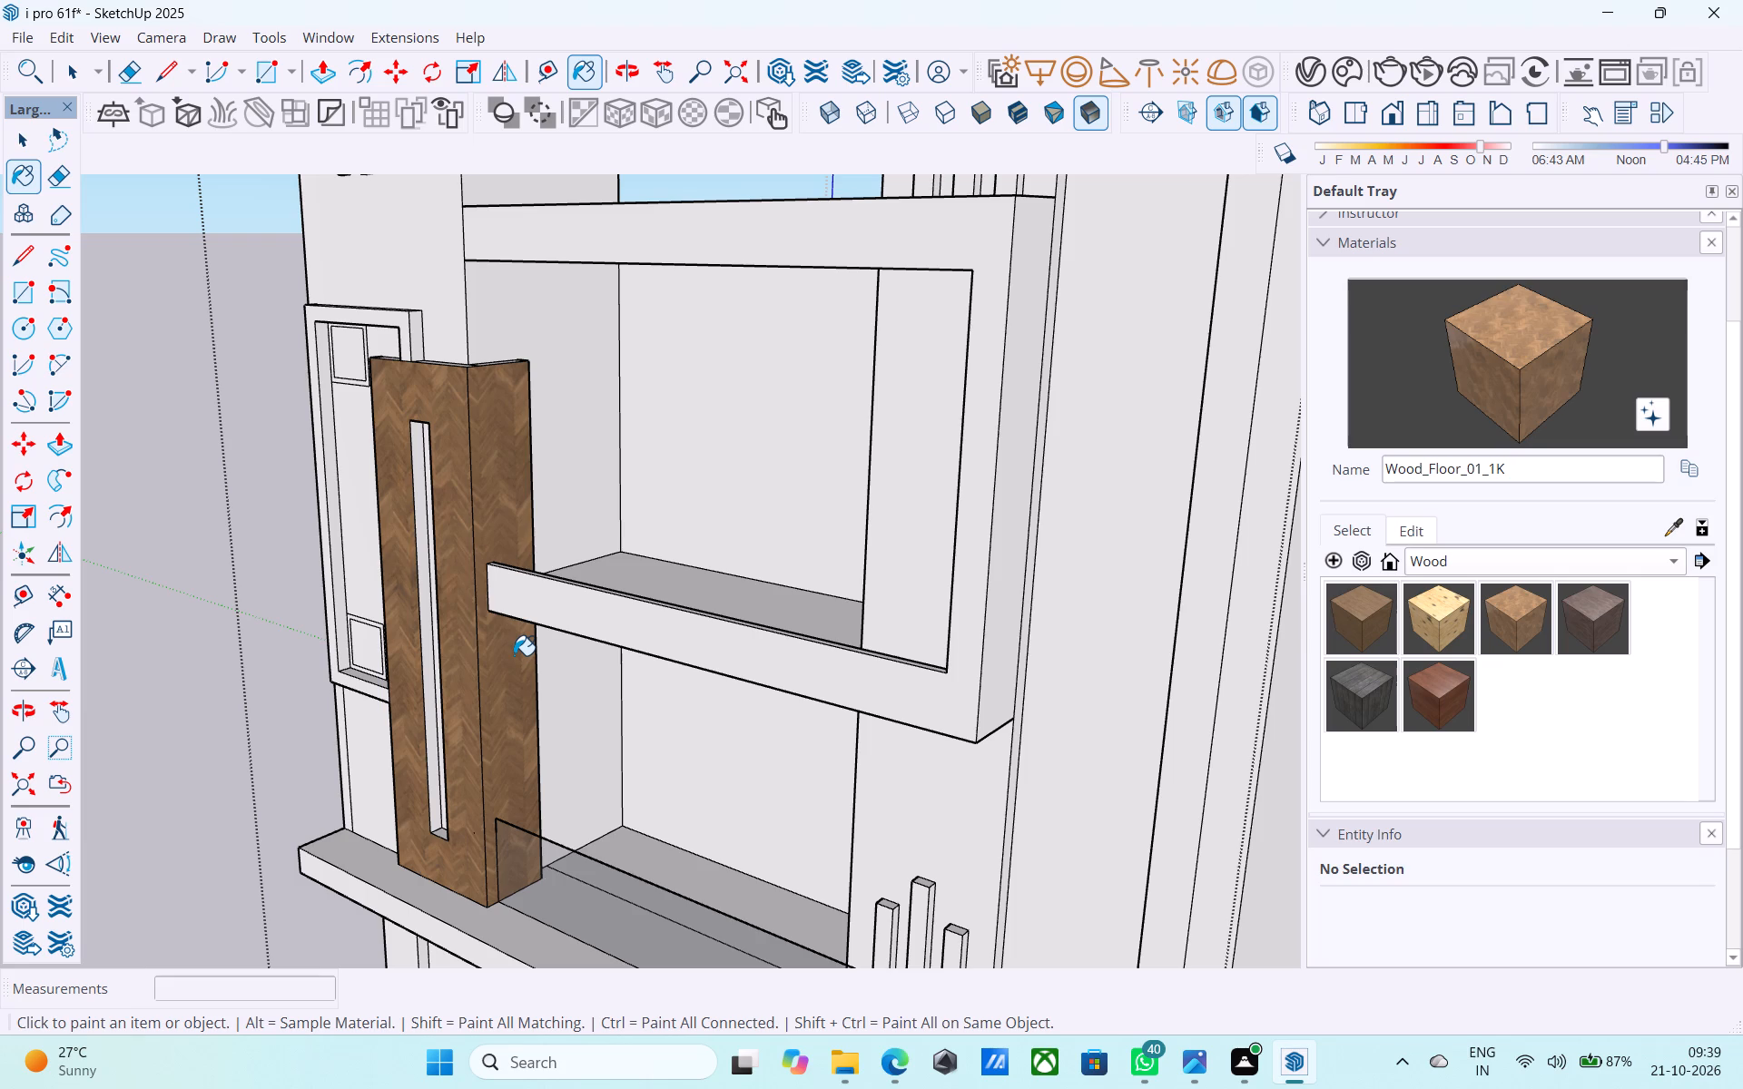
Paint the front face of the taller tower with the Wood_Veneer_15_1K material from the Wood collection.
scroll(514, 655, "down", 6)
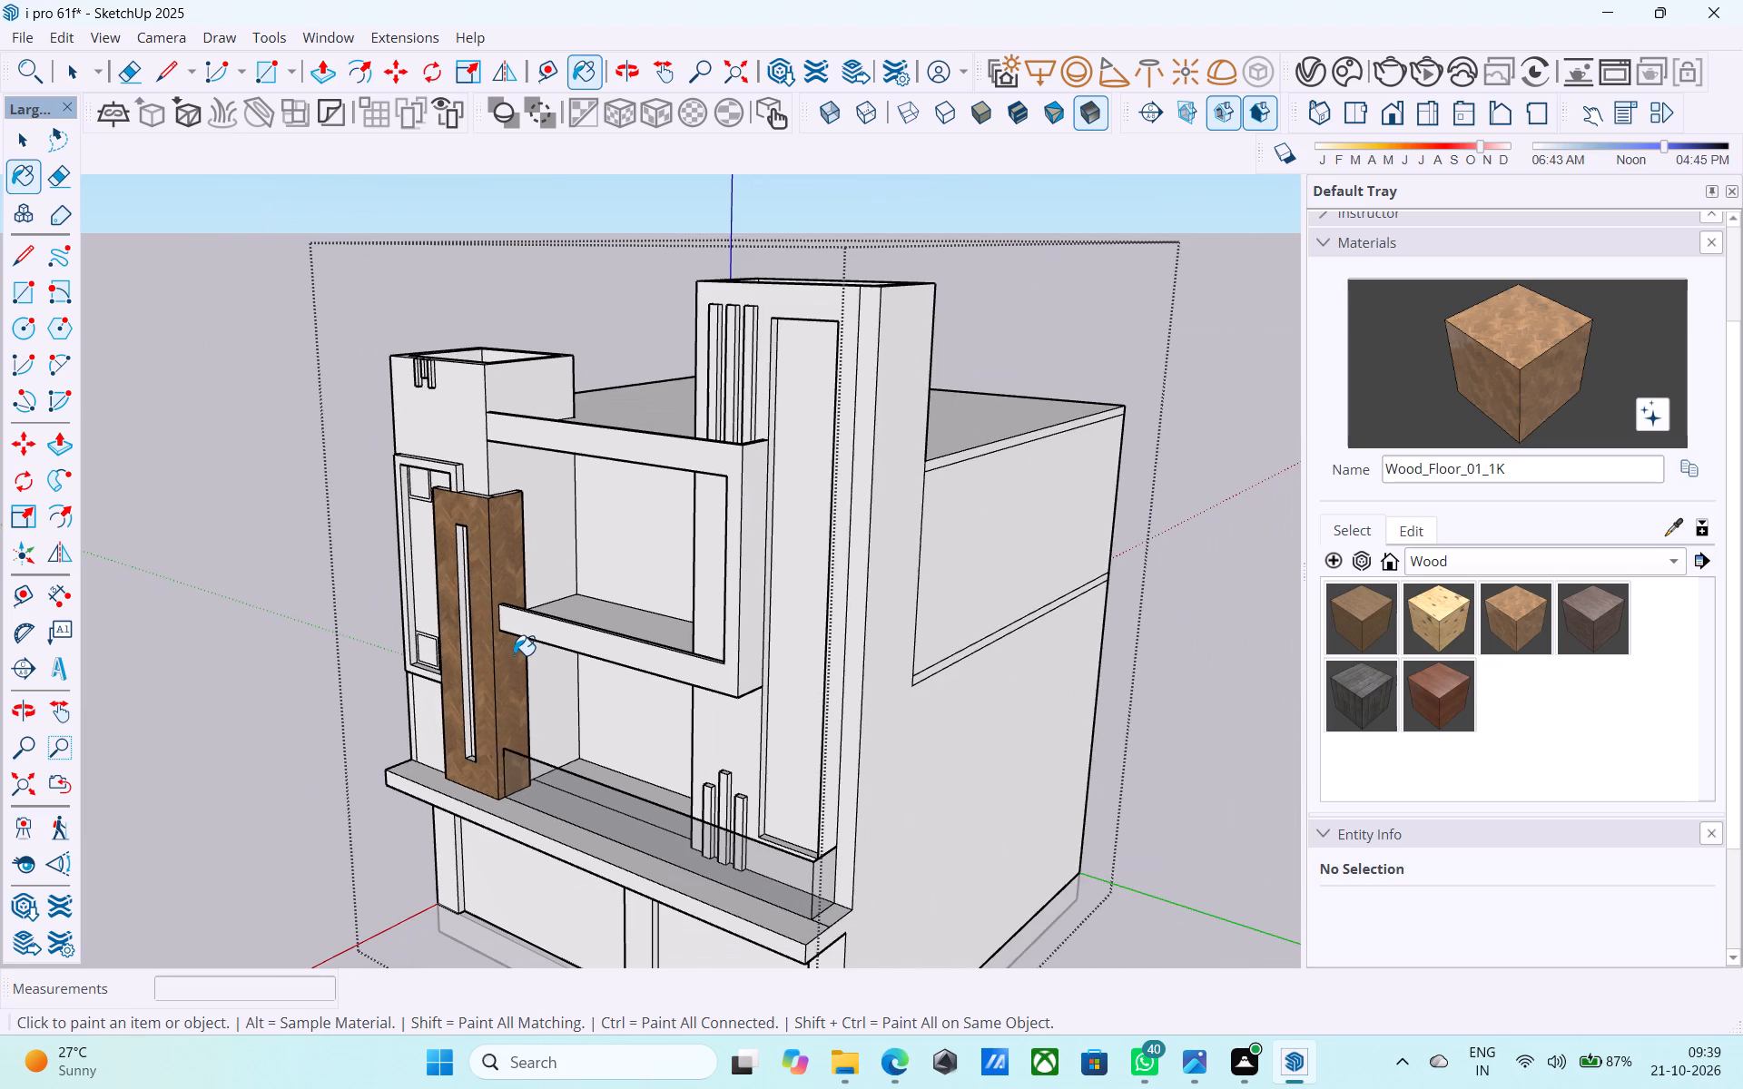
middle_click_drag(514, 655, 616, 576)
scroll(496, 629, "down", 5)
middle_click_drag(538, 623, 771, 602)
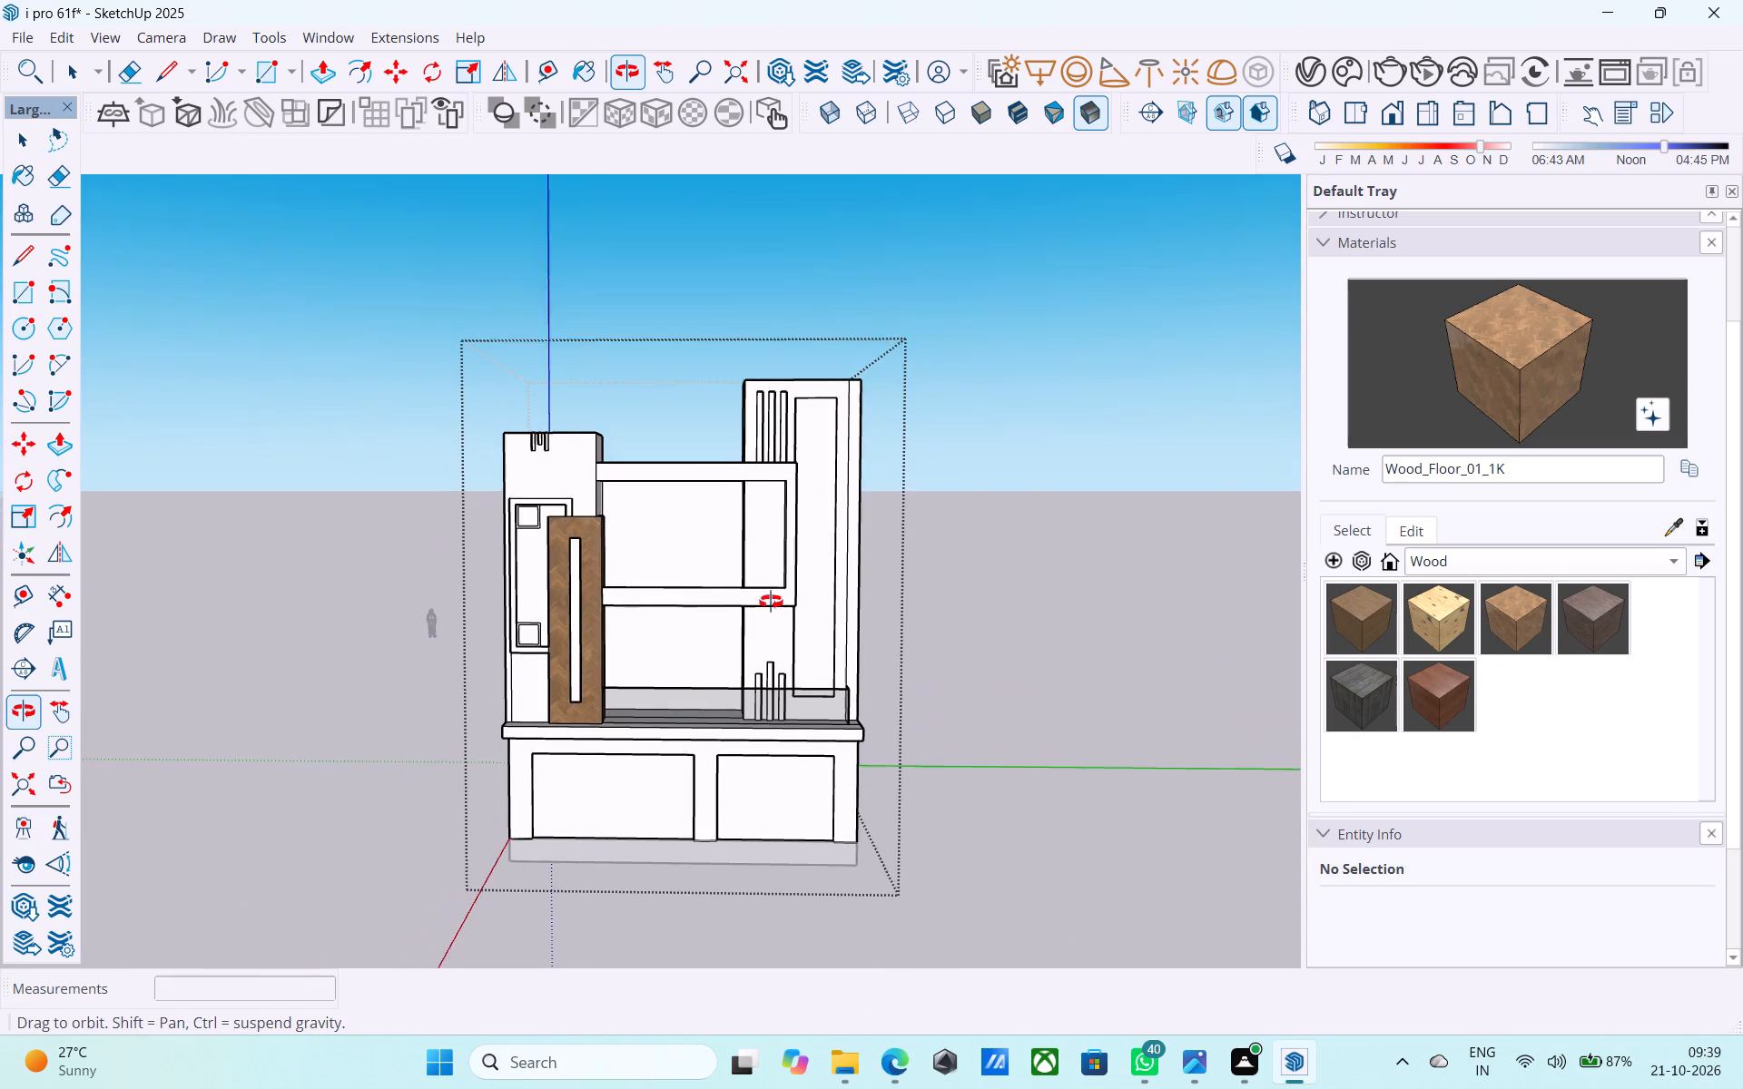
middle_click_drag(771, 602, 775, 604)
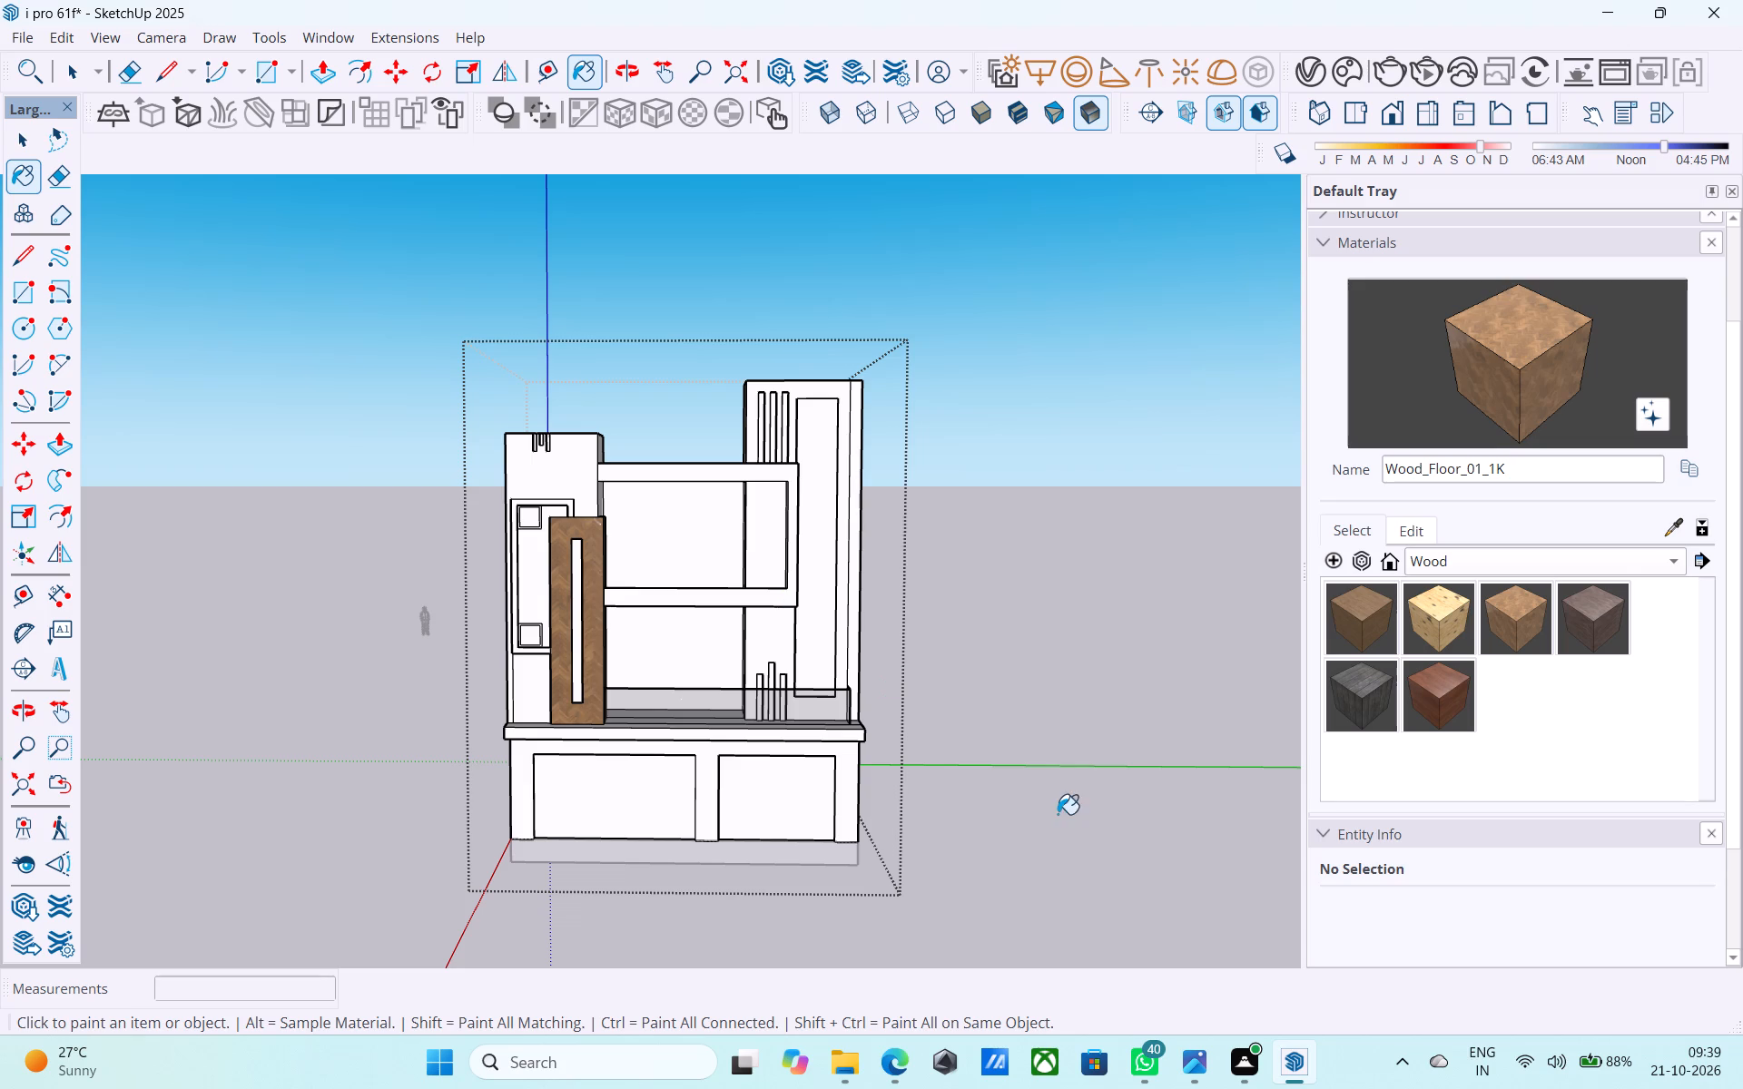
left_click(1434, 715)
middle_click_drag(1052, 730, 1018, 720)
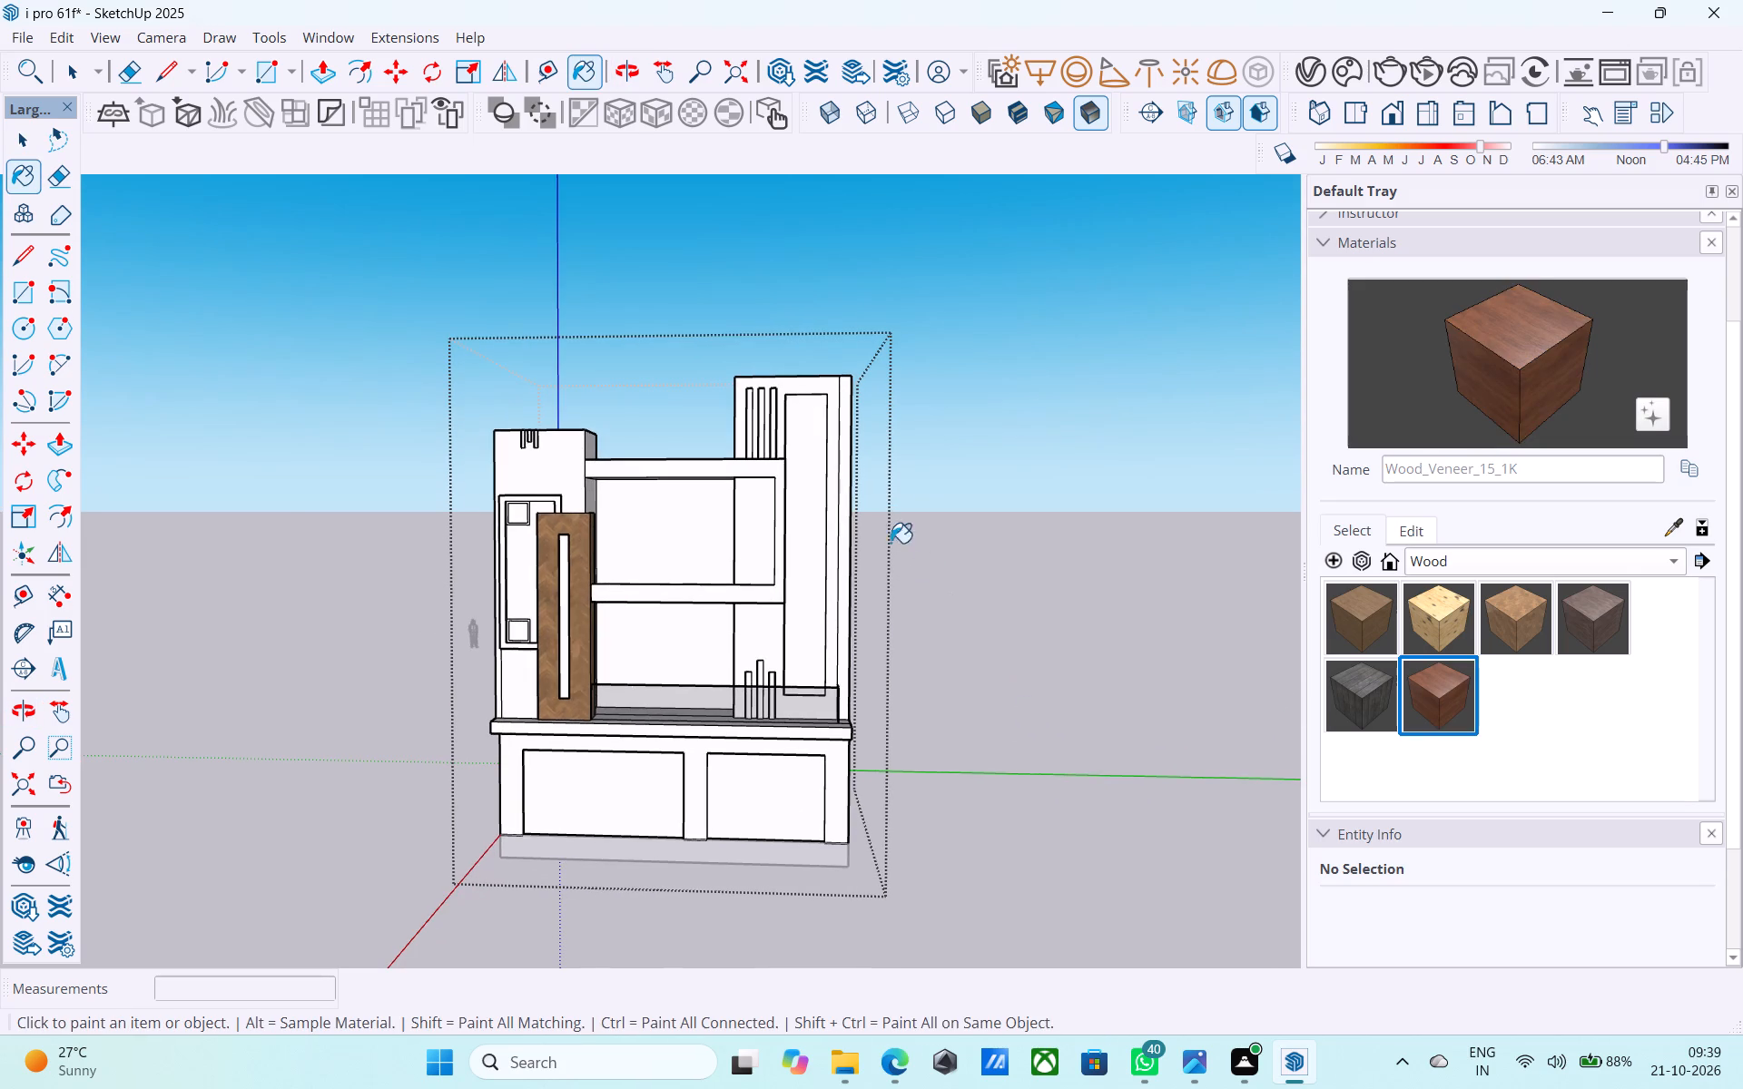
middle_click_drag(792, 417, 763, 421)
scroll(764, 346, "up", 7)
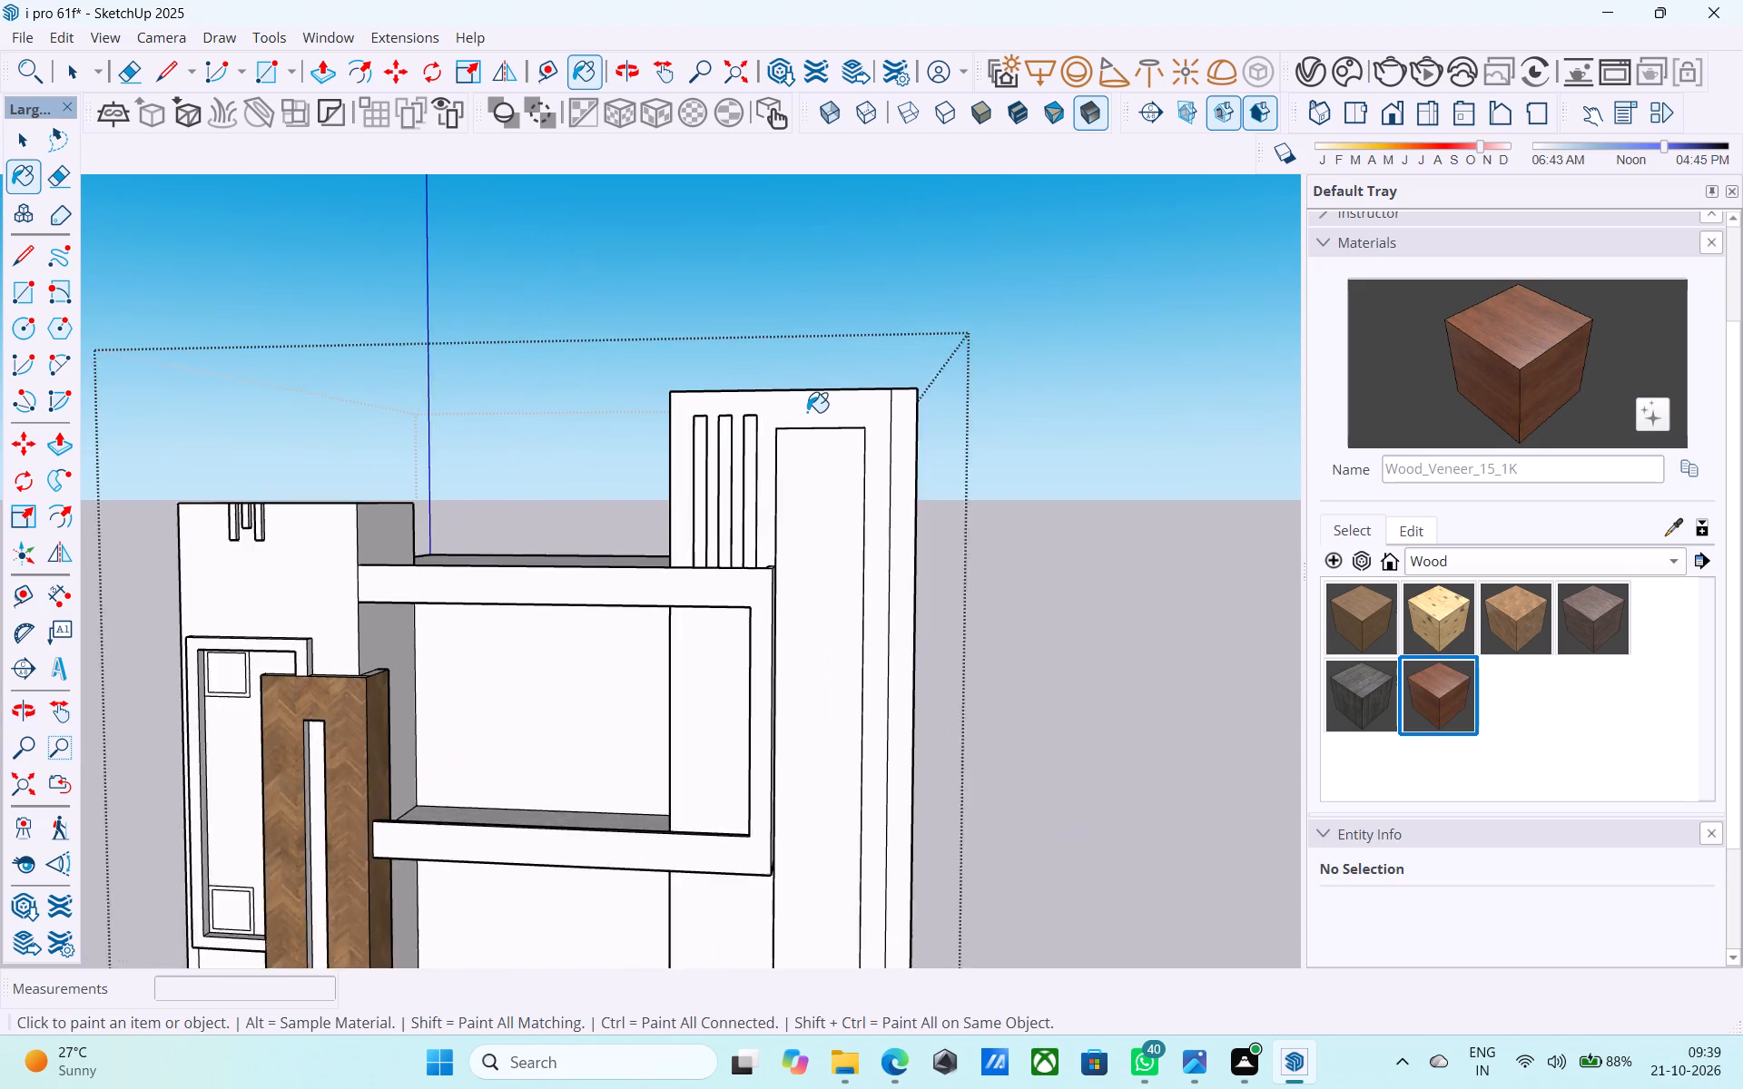
scroll(807, 412, "up", 2)
left_click(807, 411)
scroll(777, 355, "down", 6)
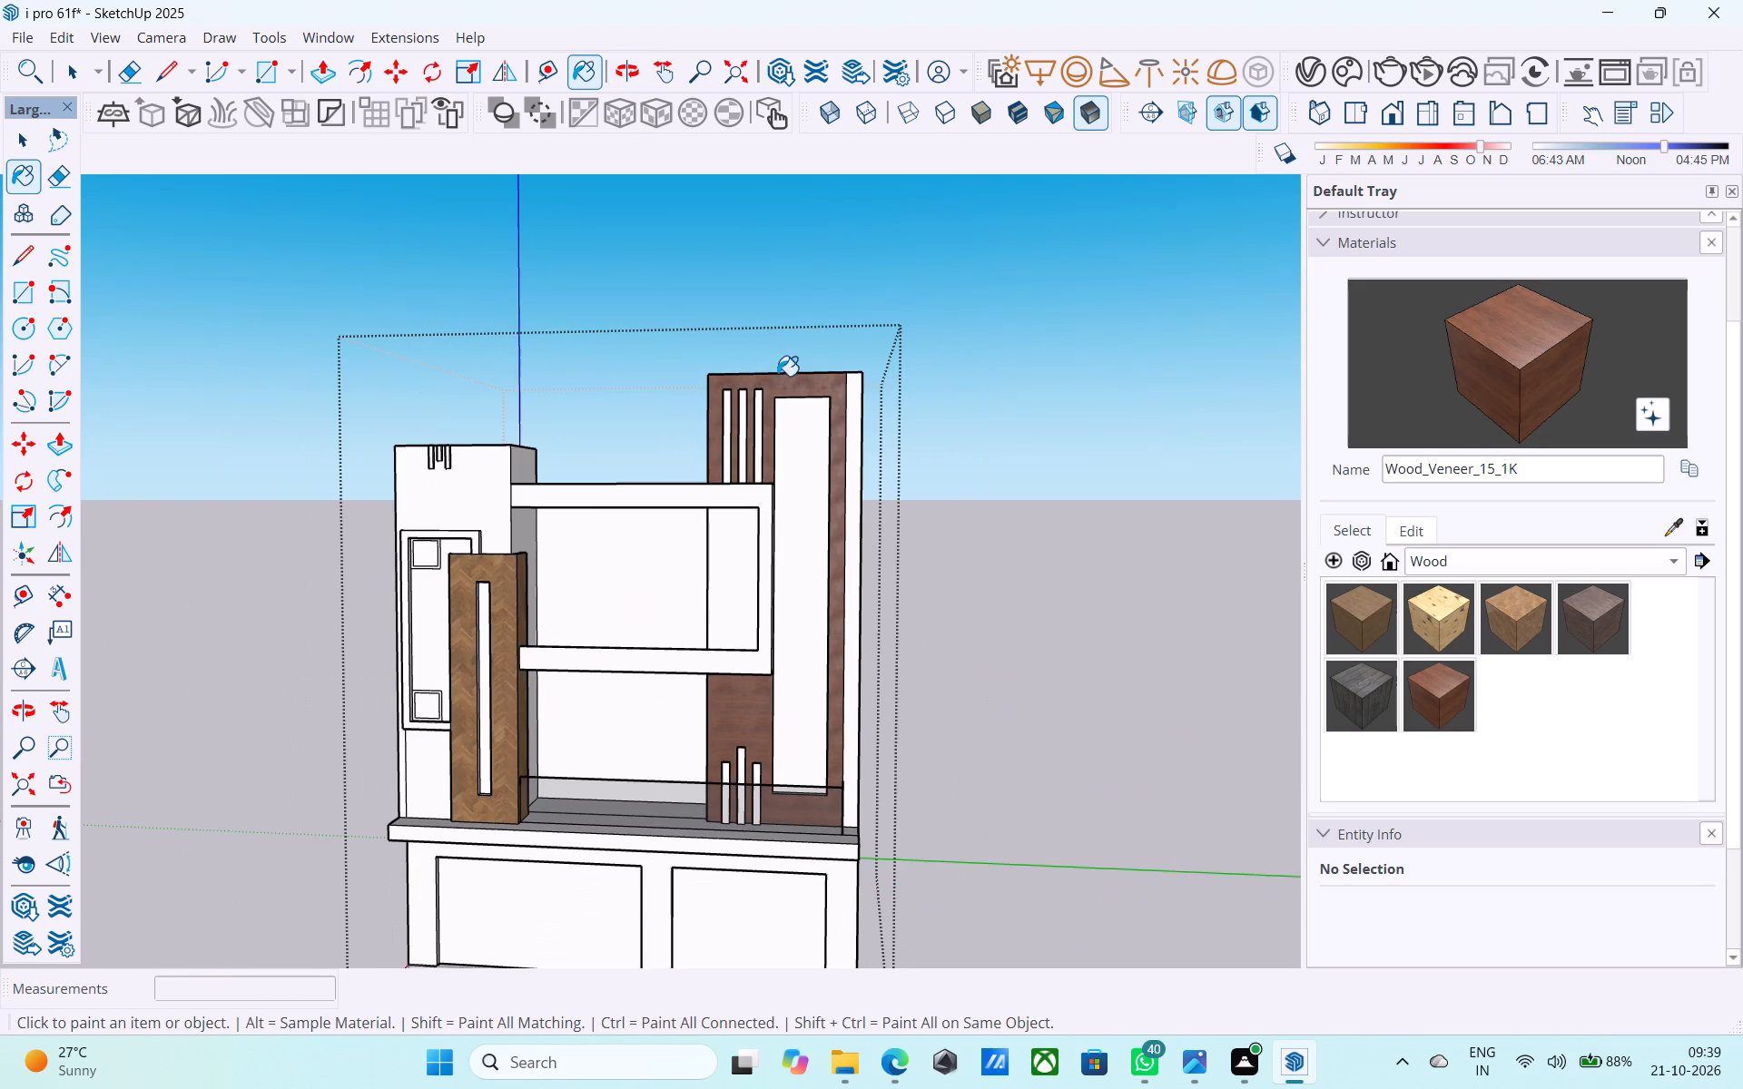
Copy the top front edge of the taller tower 1' straight down across its wood face.
middle_click_drag(776, 413, 737, 388)
middle_click_drag(704, 479, 837, 594)
middle_click_drag(841, 544, 836, 523)
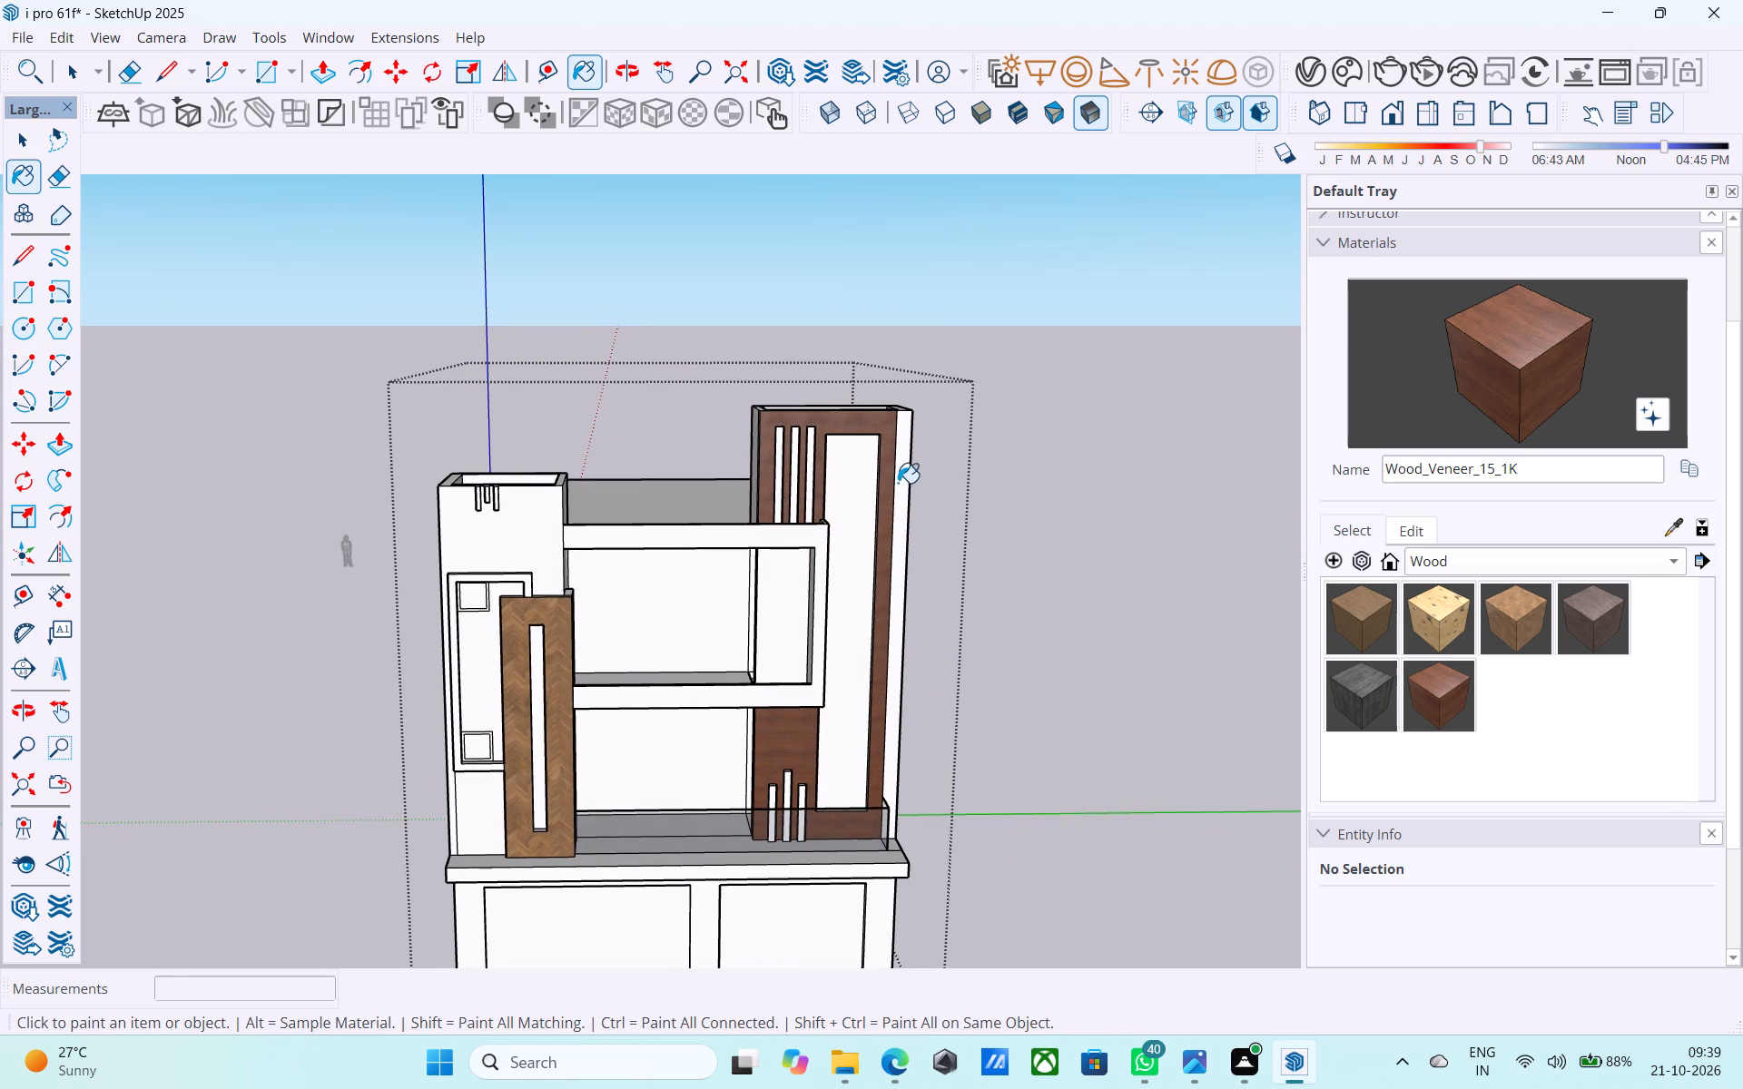
middle_click_drag(898, 483, 866, 495)
key("space")
scroll(896, 523, "up", 5)
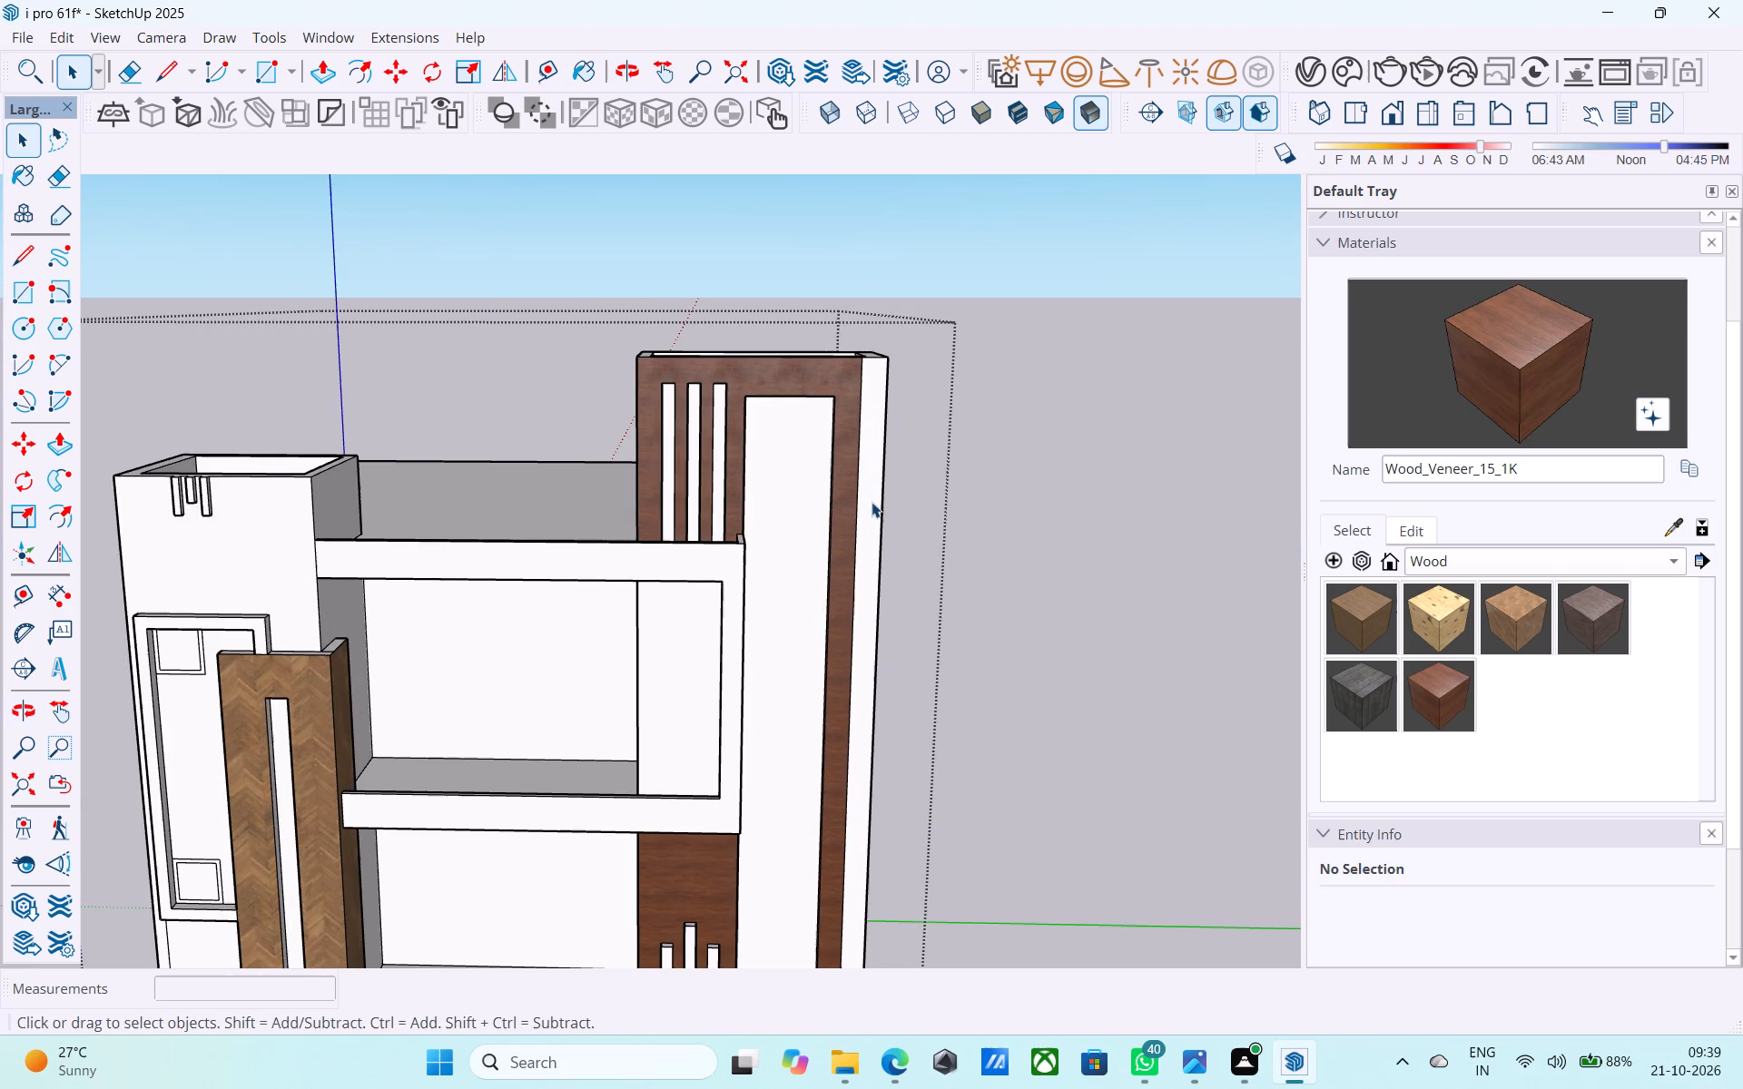
middle_click_drag(871, 493, 859, 491)
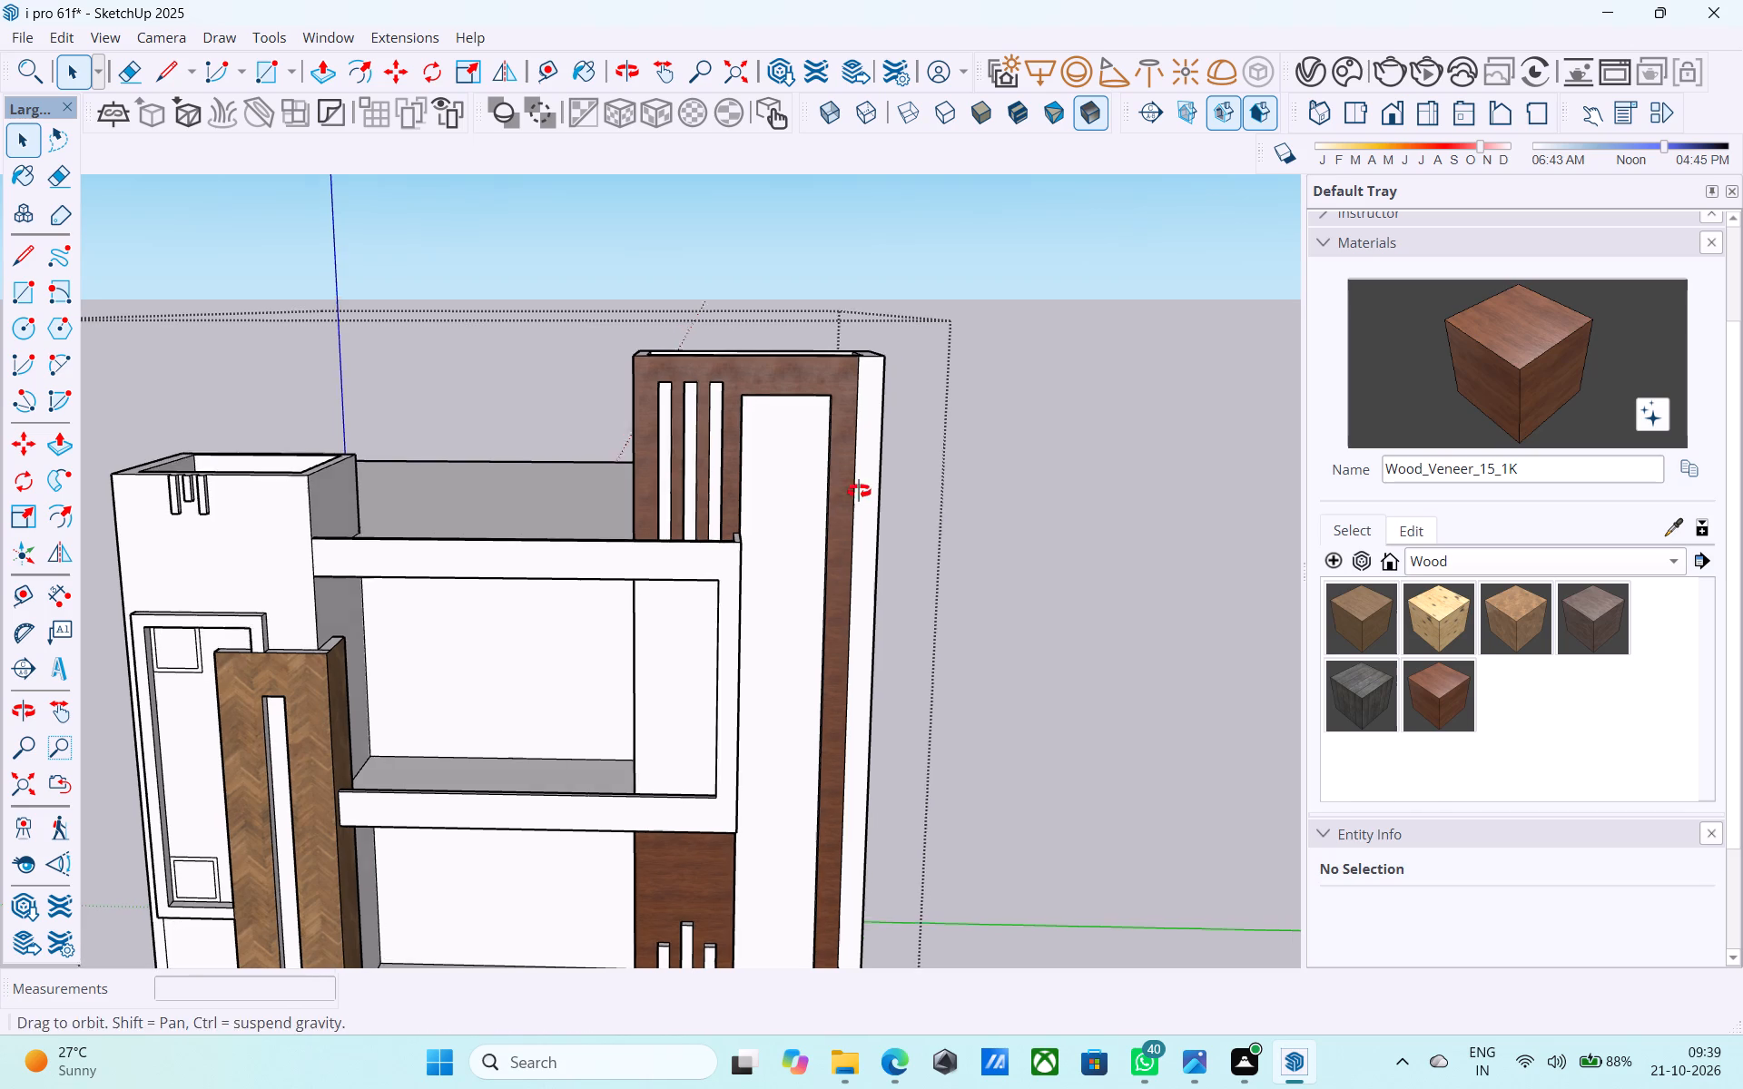
middle_click_drag(859, 491, 848, 488)
scroll(728, 376, "up", 2)
middle_click_drag(699, 386, 676, 437)
scroll(586, 396, "up", 3)
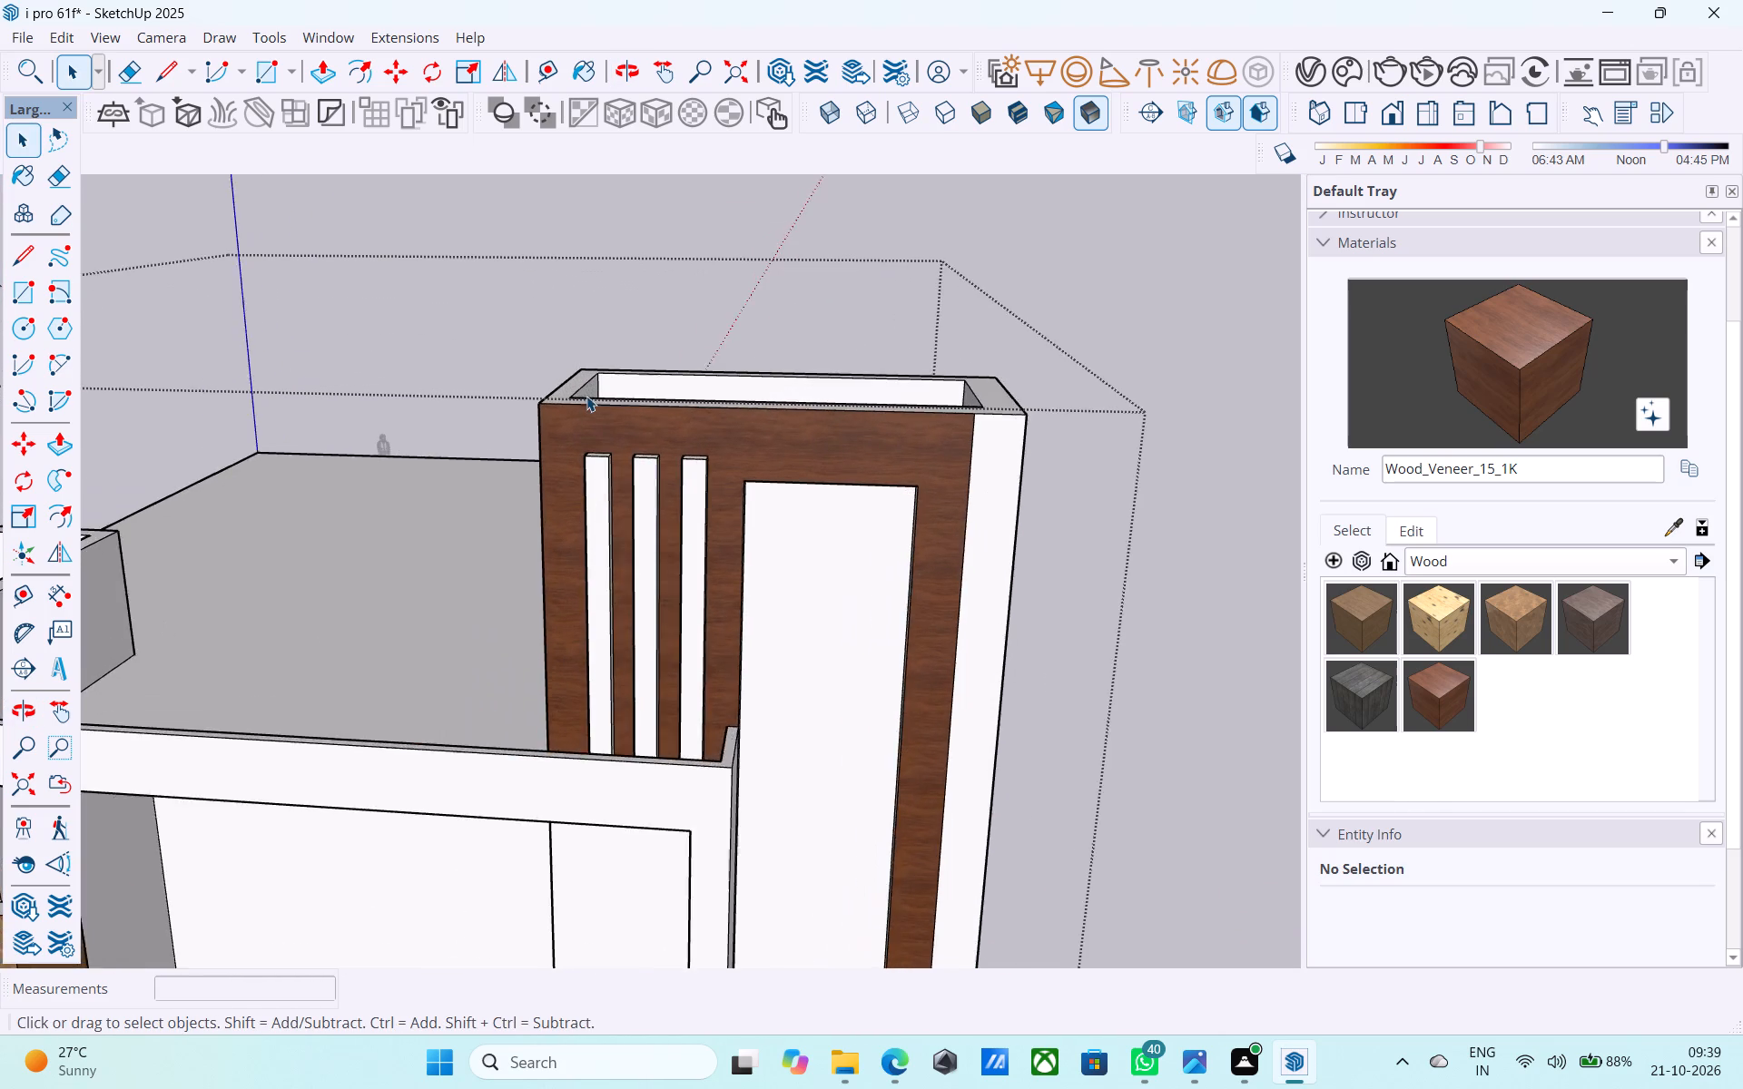
scroll(586, 396, "up", 3)
left_click(581, 406)
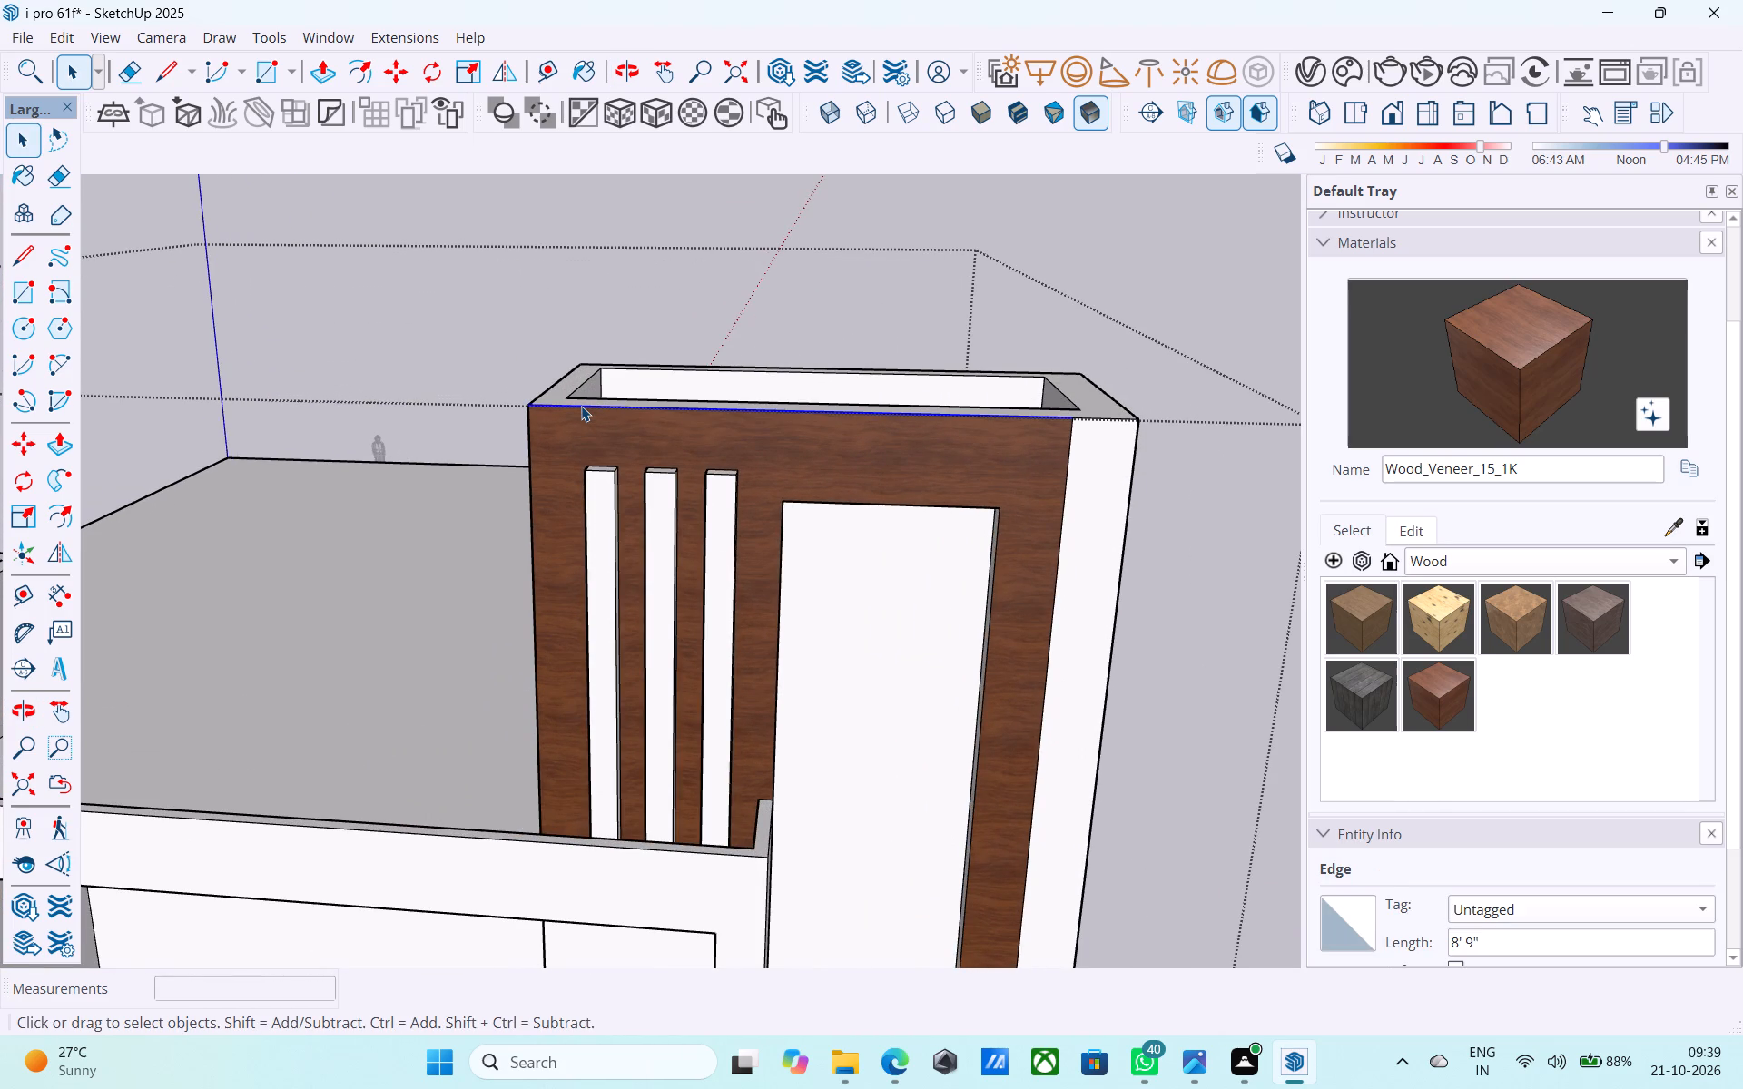
key("m")
left_click(537, 411)
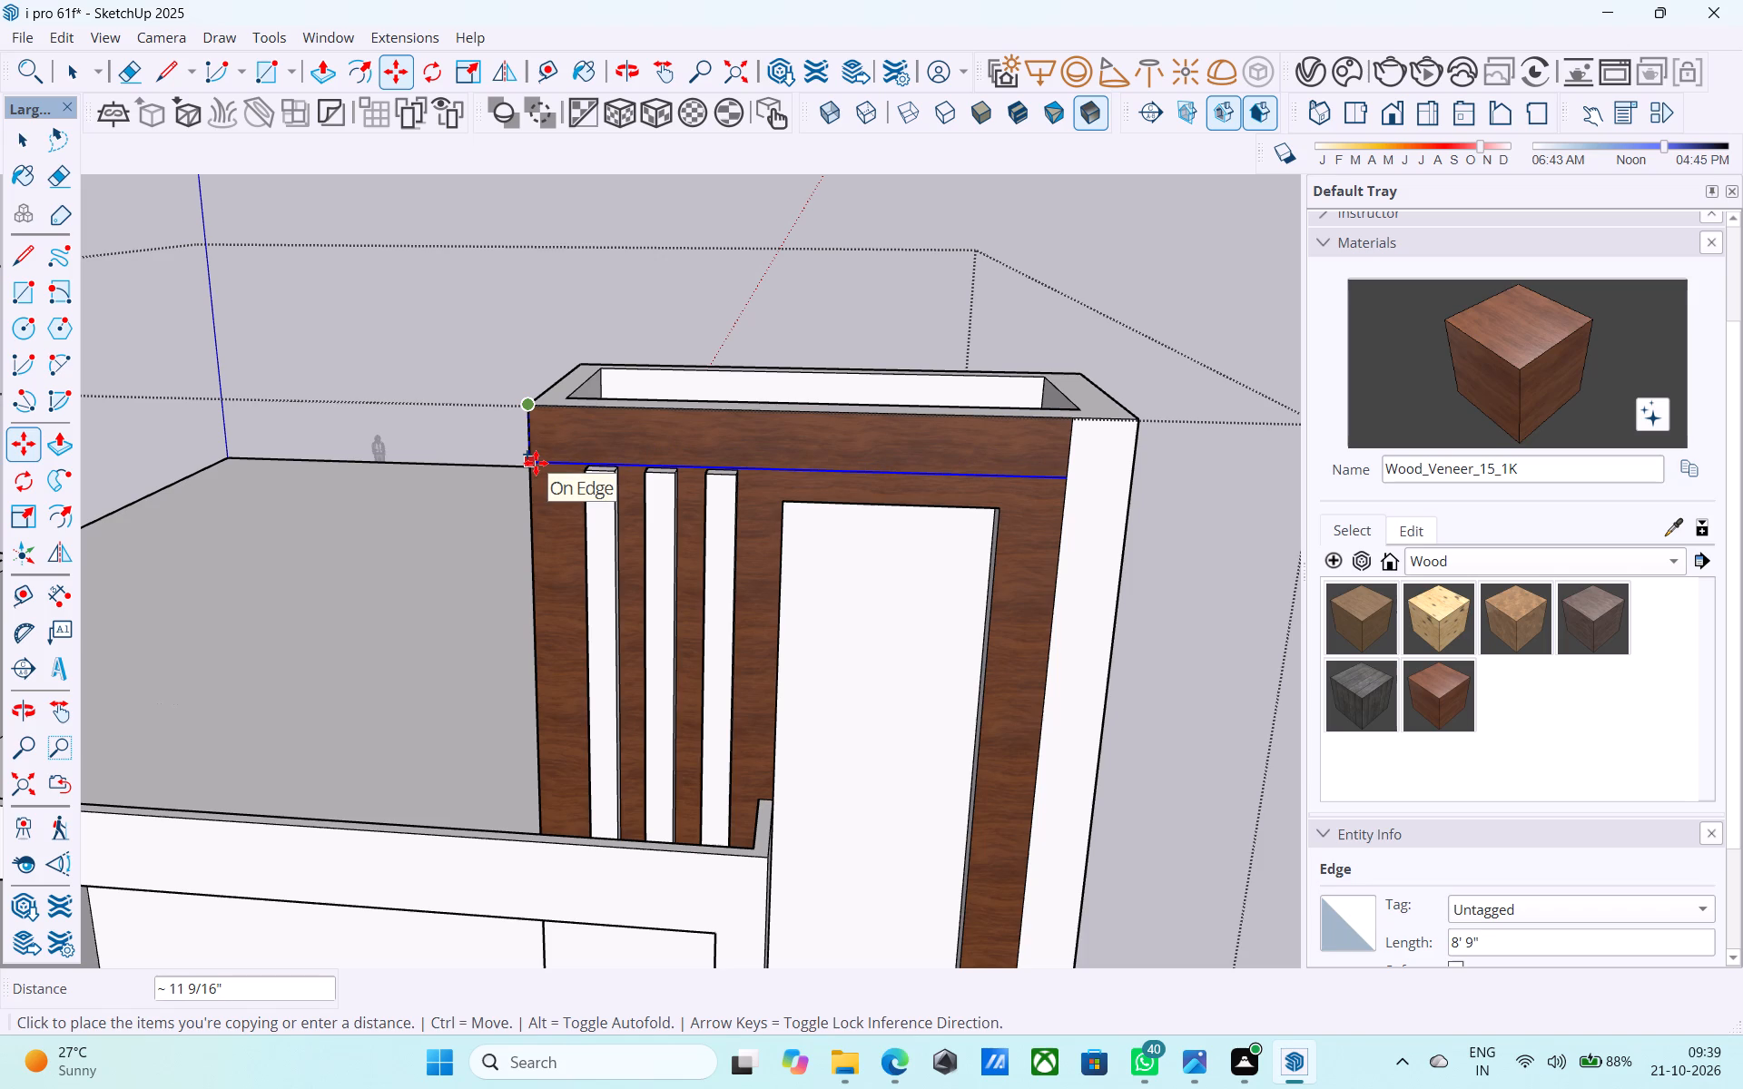
type("1'")
key("Return")
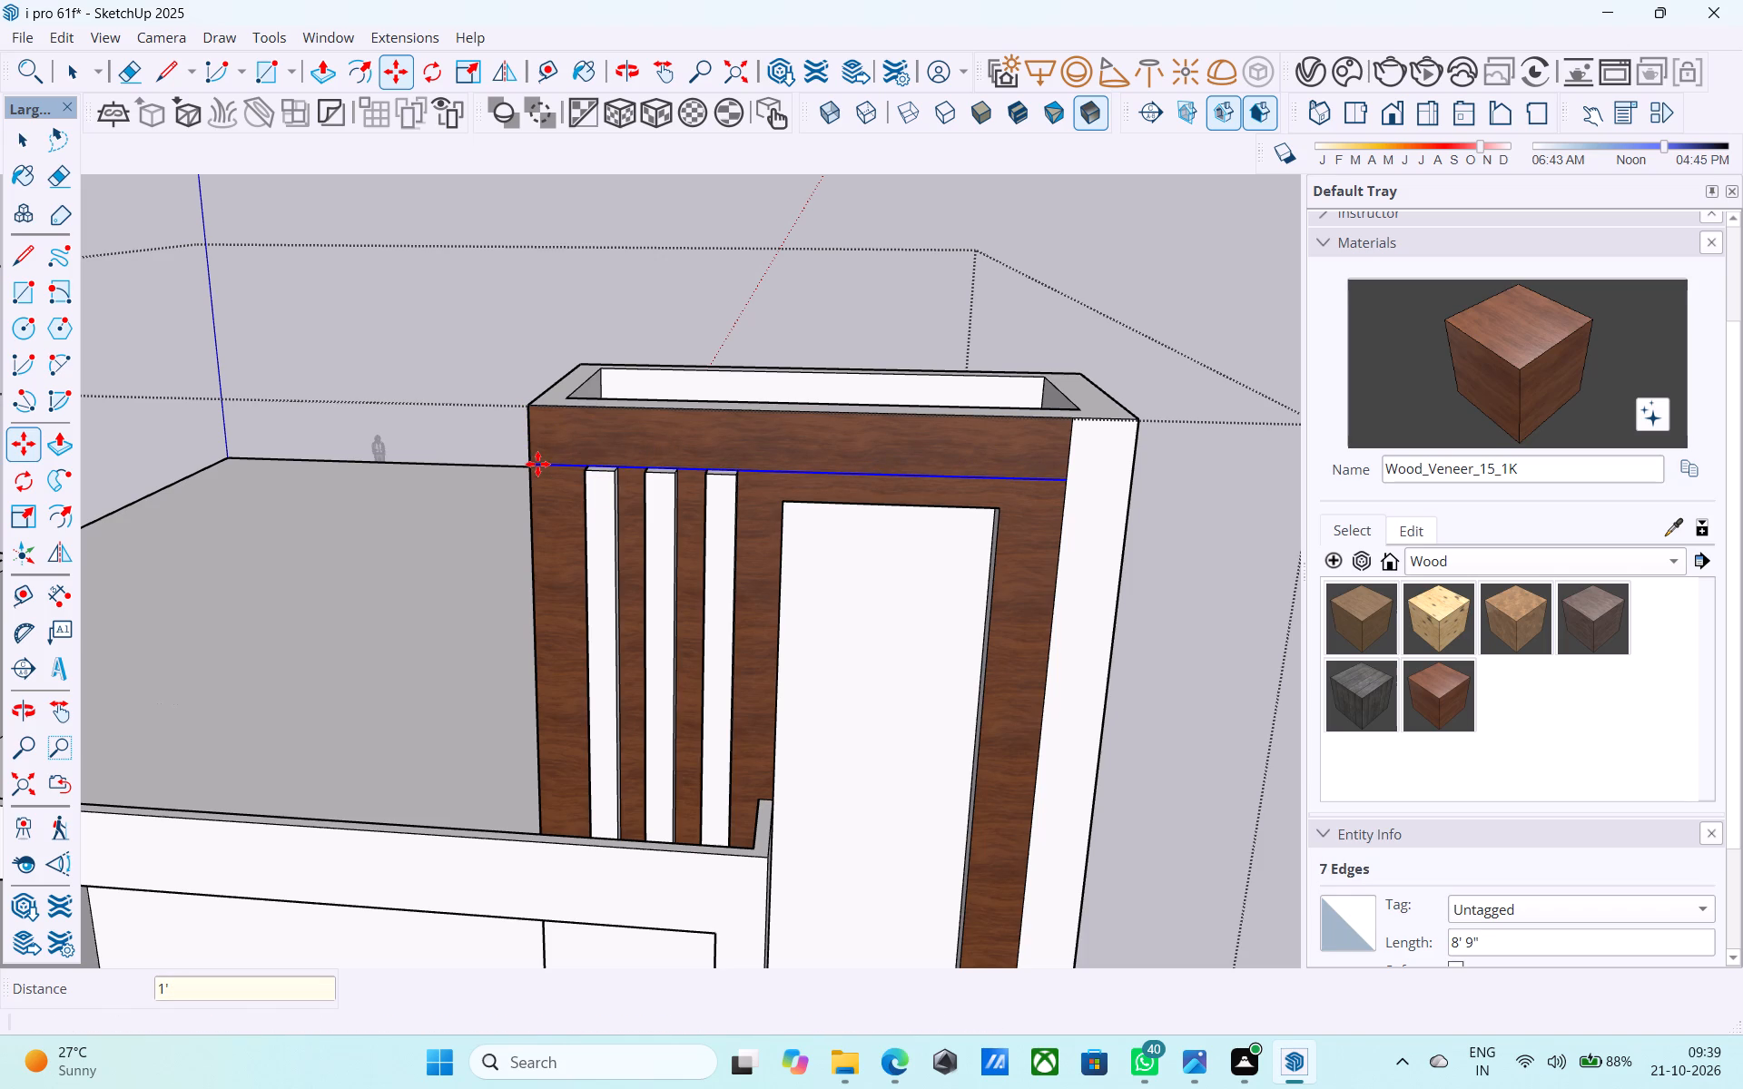
Erase the short vertical edge above the copied line, merging the tower's top band with its narrow outer side strip.
scroll(537, 464, "up", 1)
key("e")
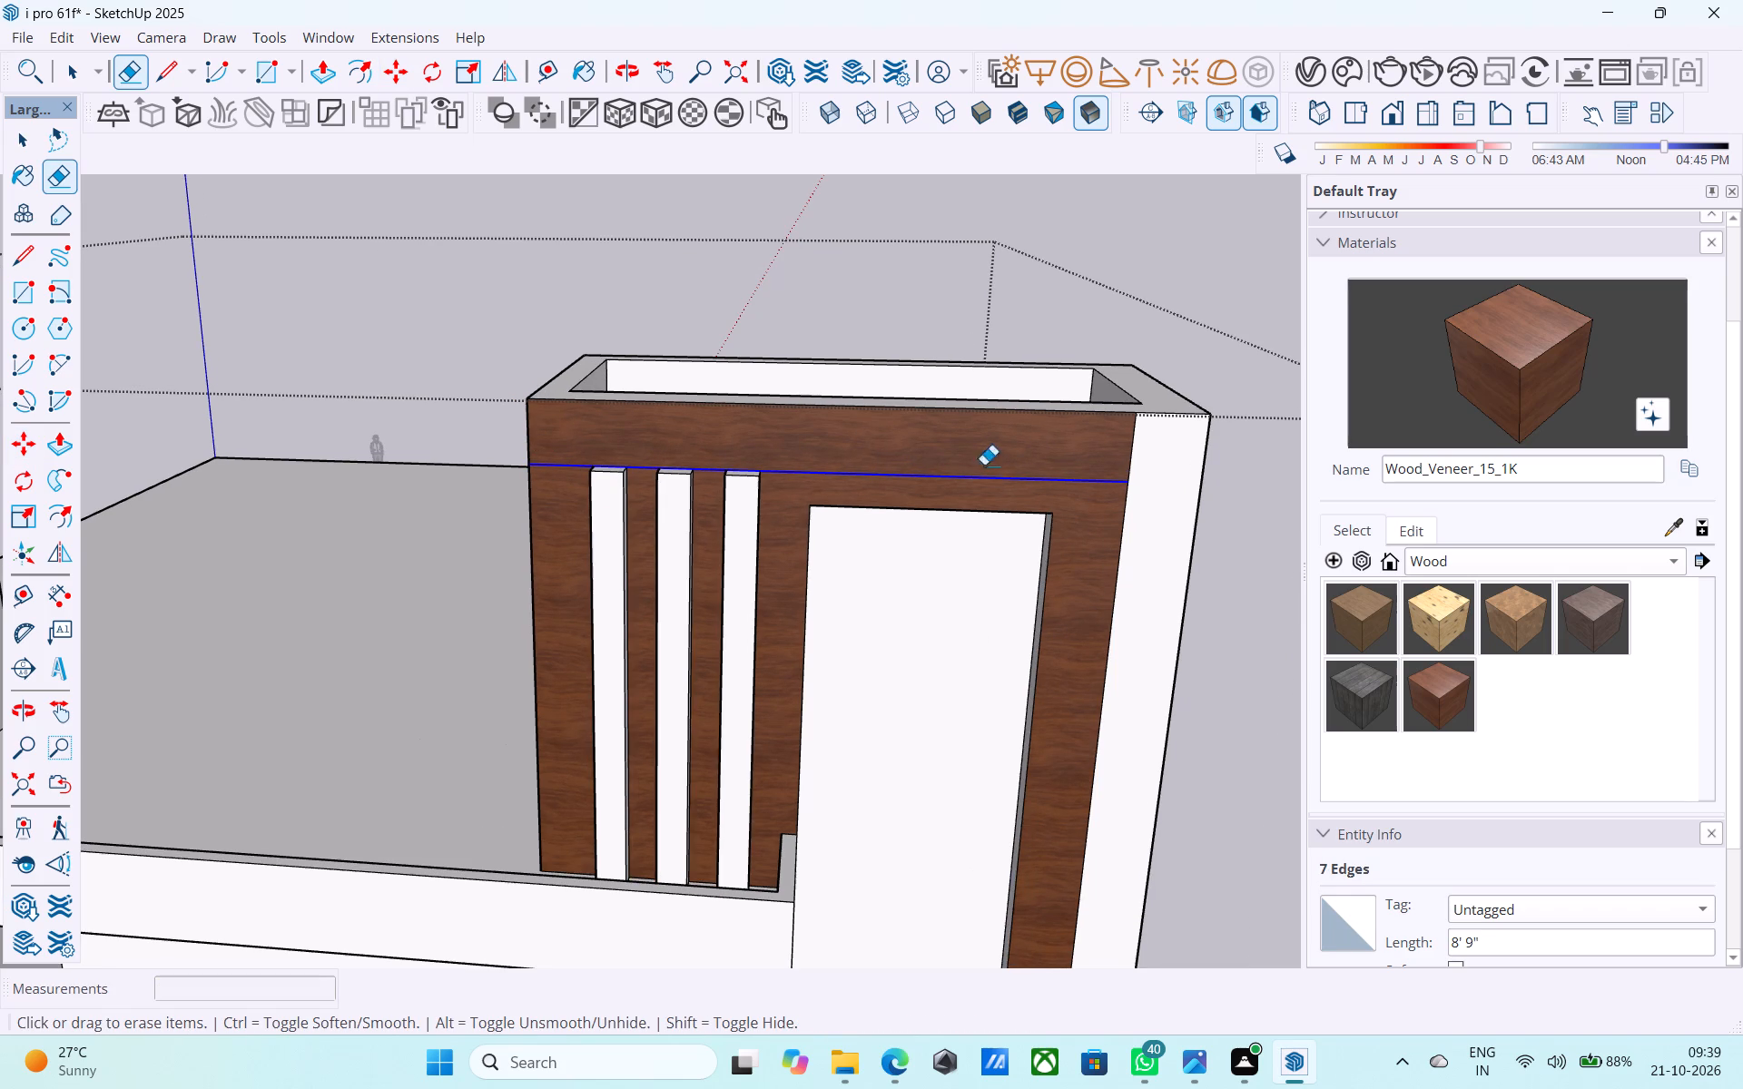
left_click_drag(1146, 447, 1131, 447)
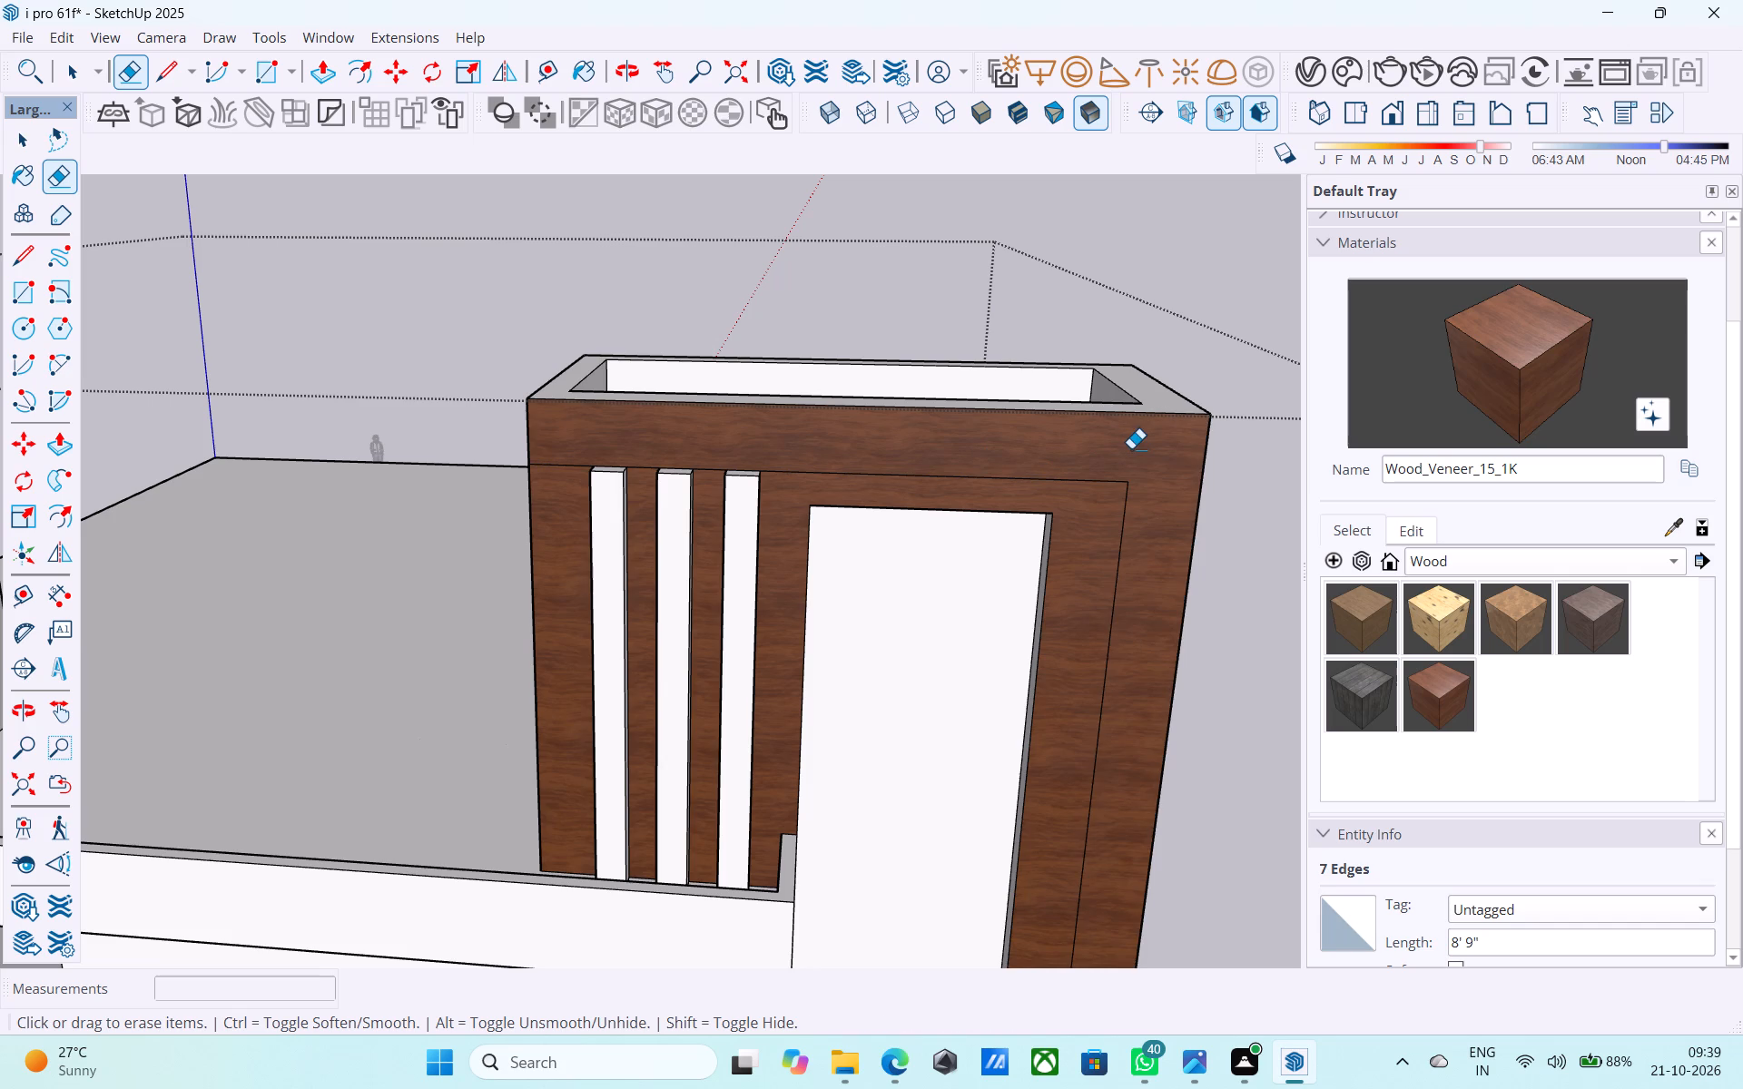
Paint the merged L-shaped border on the taller tower's front with the Default material from the In Model collection.
key("space")
left_click(1131, 448)
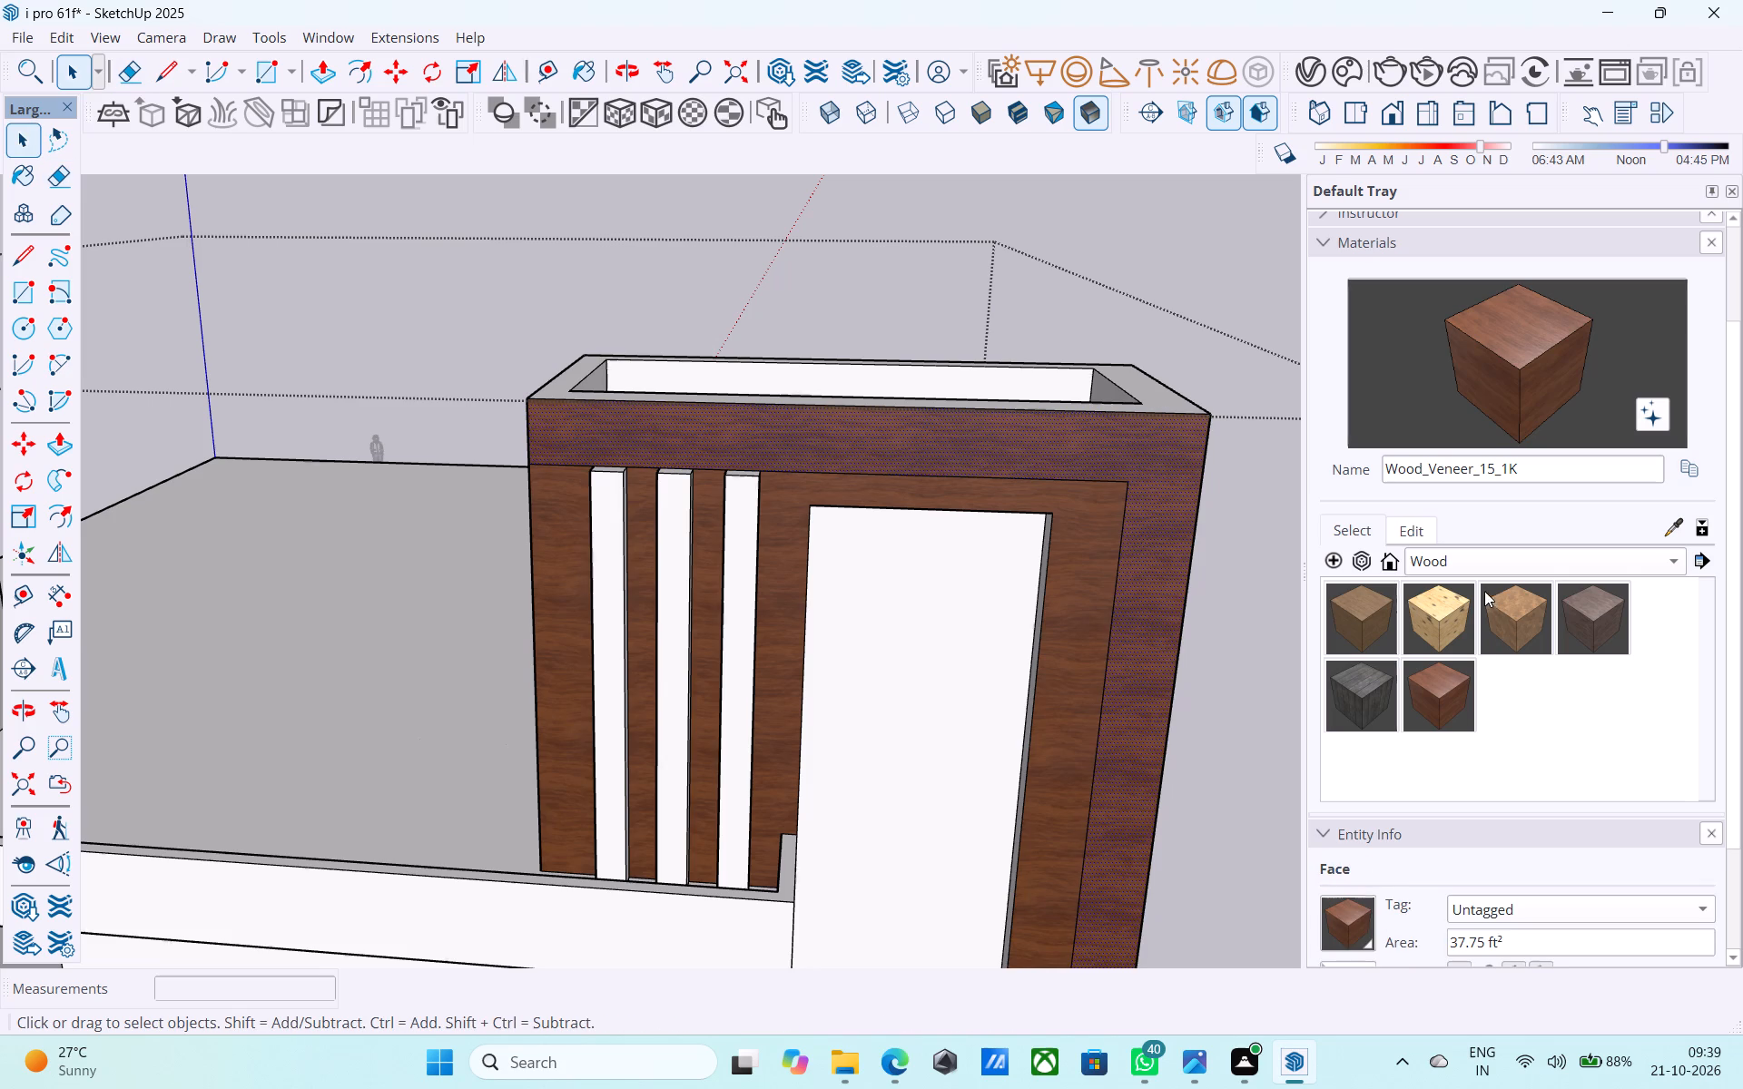
left_click(1478, 564)
left_click(1439, 269)
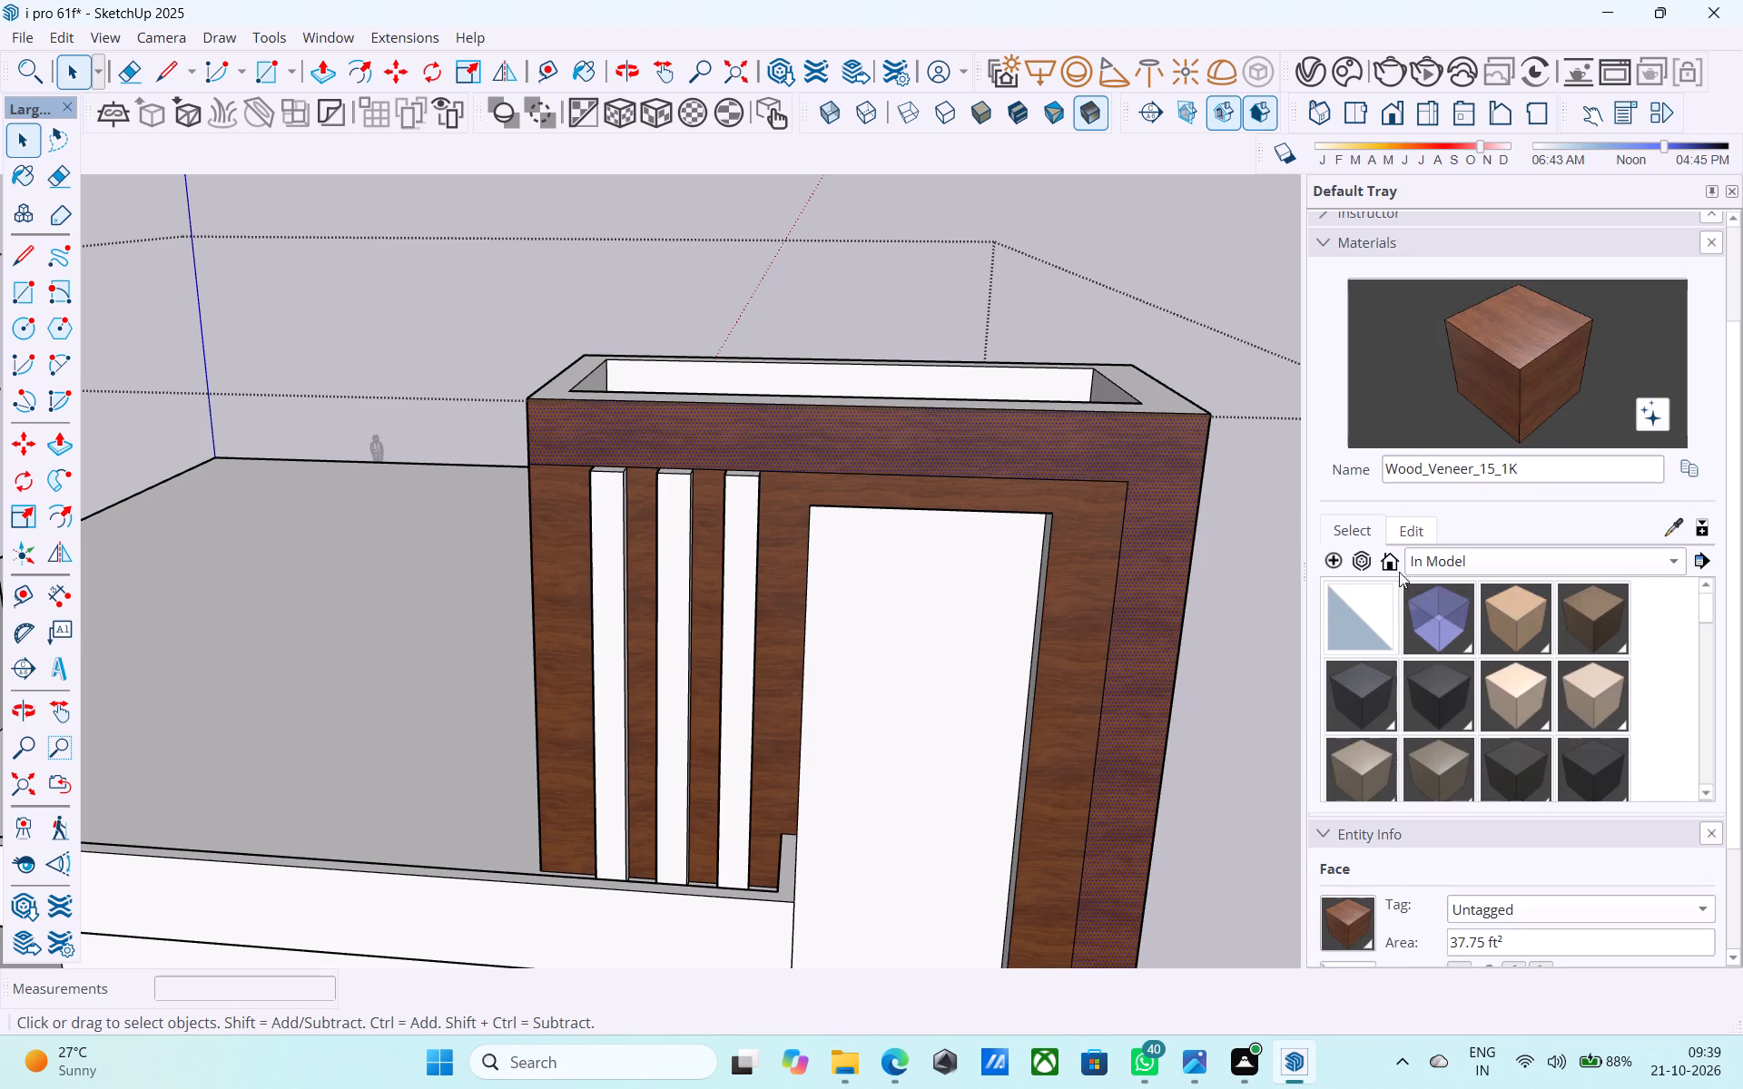
left_click(1379, 623)
left_click(1185, 453)
key("space")
Push/Pull the L-shaped border of the taller tower outward by 6".
scroll(1167, 460, "down", 4)
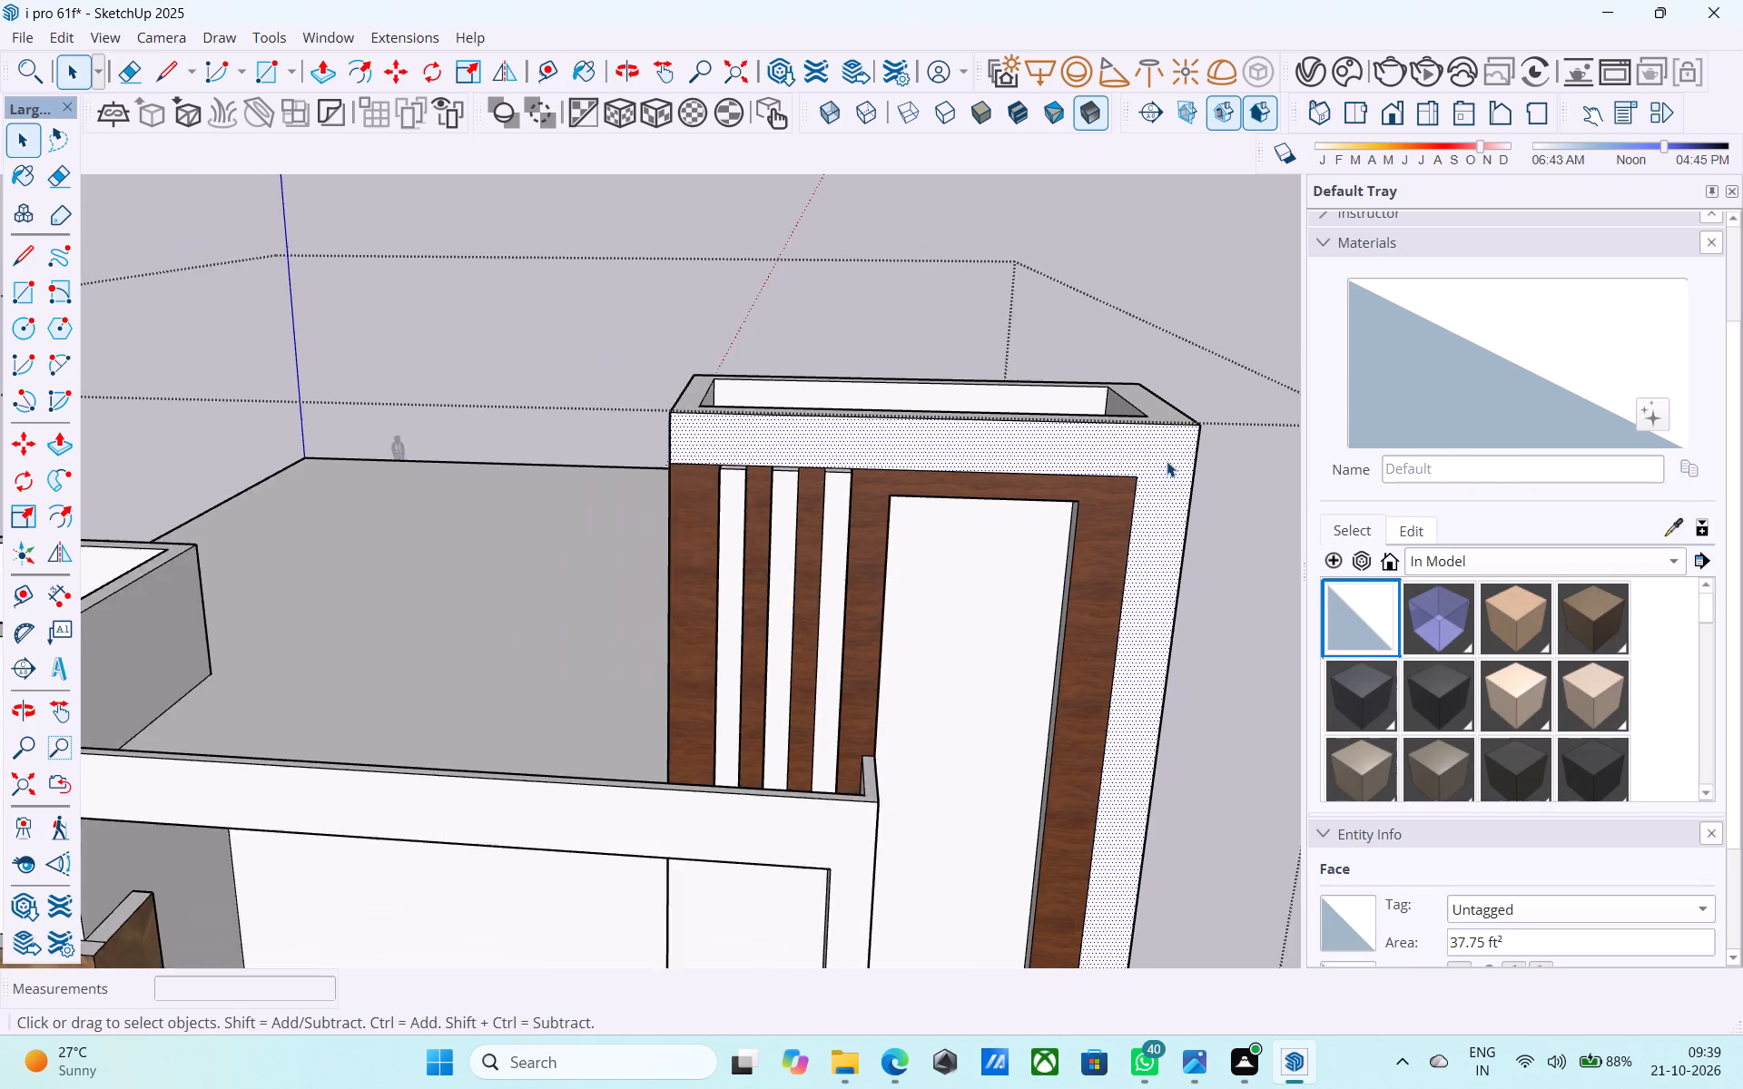
middle_click_drag(1163, 464, 1085, 428)
scroll(847, 371, "down", 5)
scroll(485, 428, "down", 5)
scroll(822, 503, "up", 6)
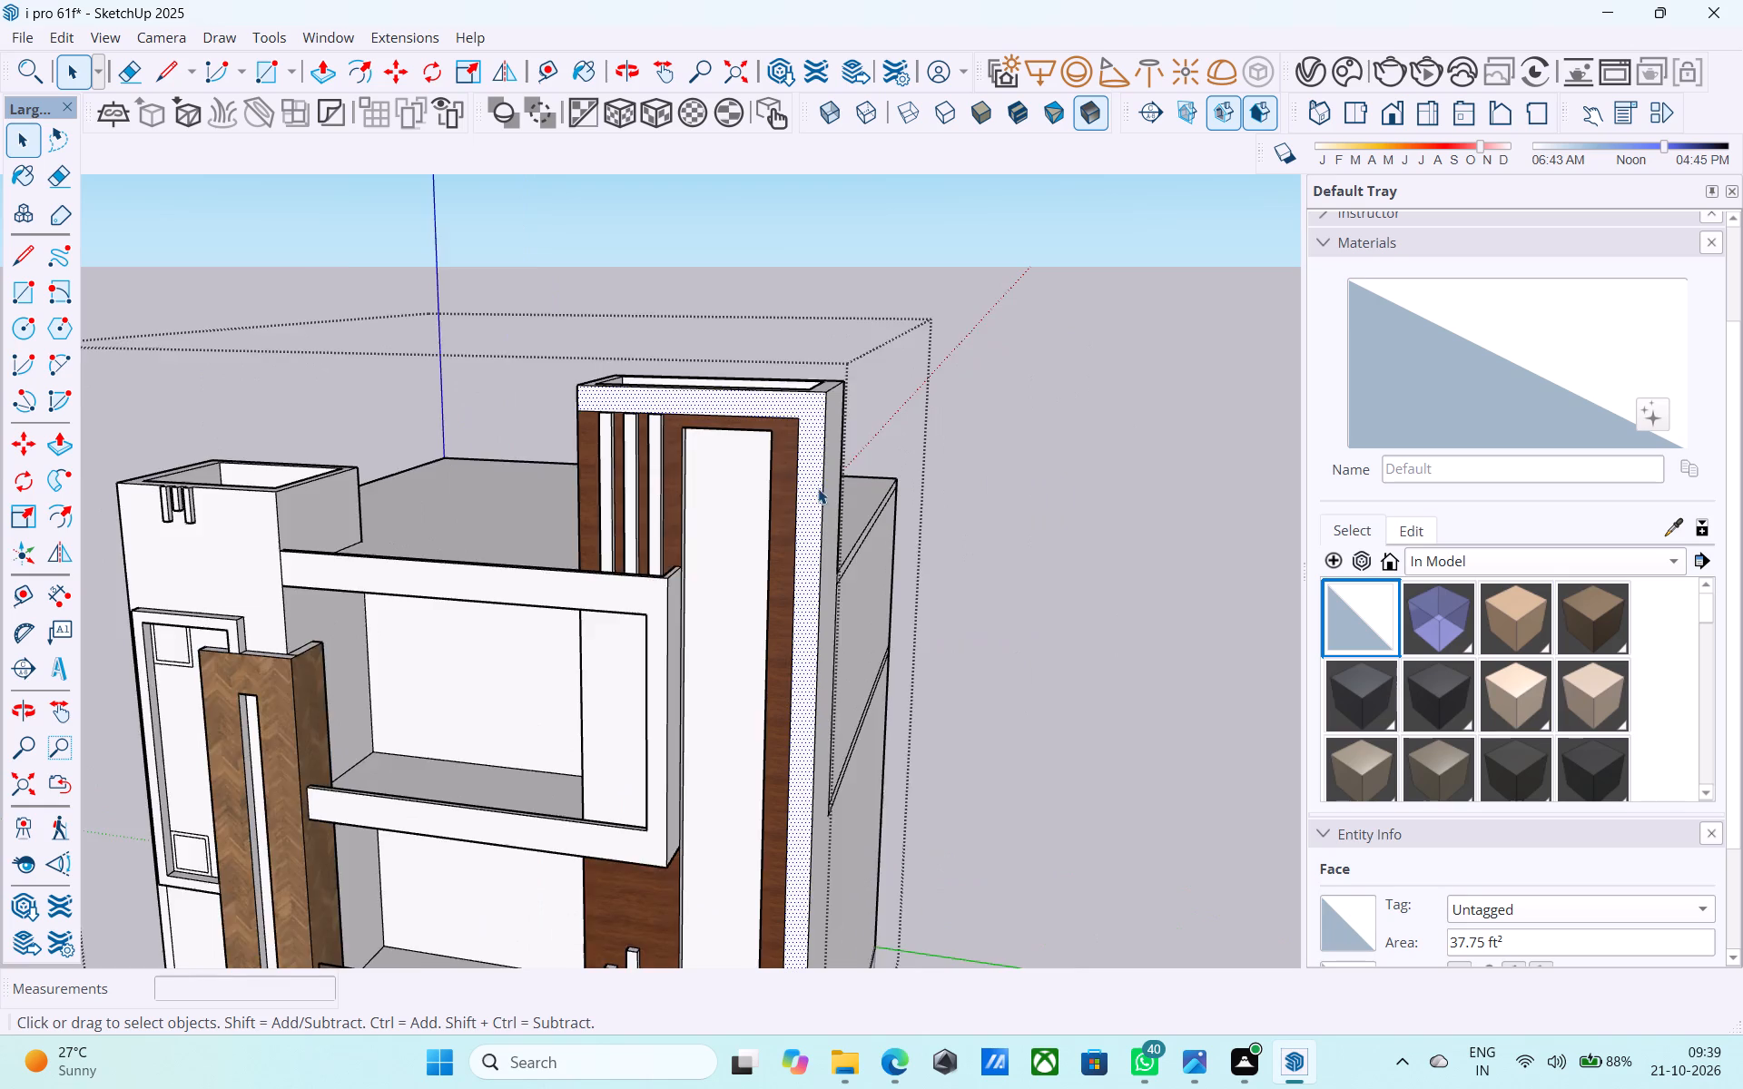
scroll(818, 488, "up", 2)
left_click(823, 430)
key("p")
left_click(813, 417)
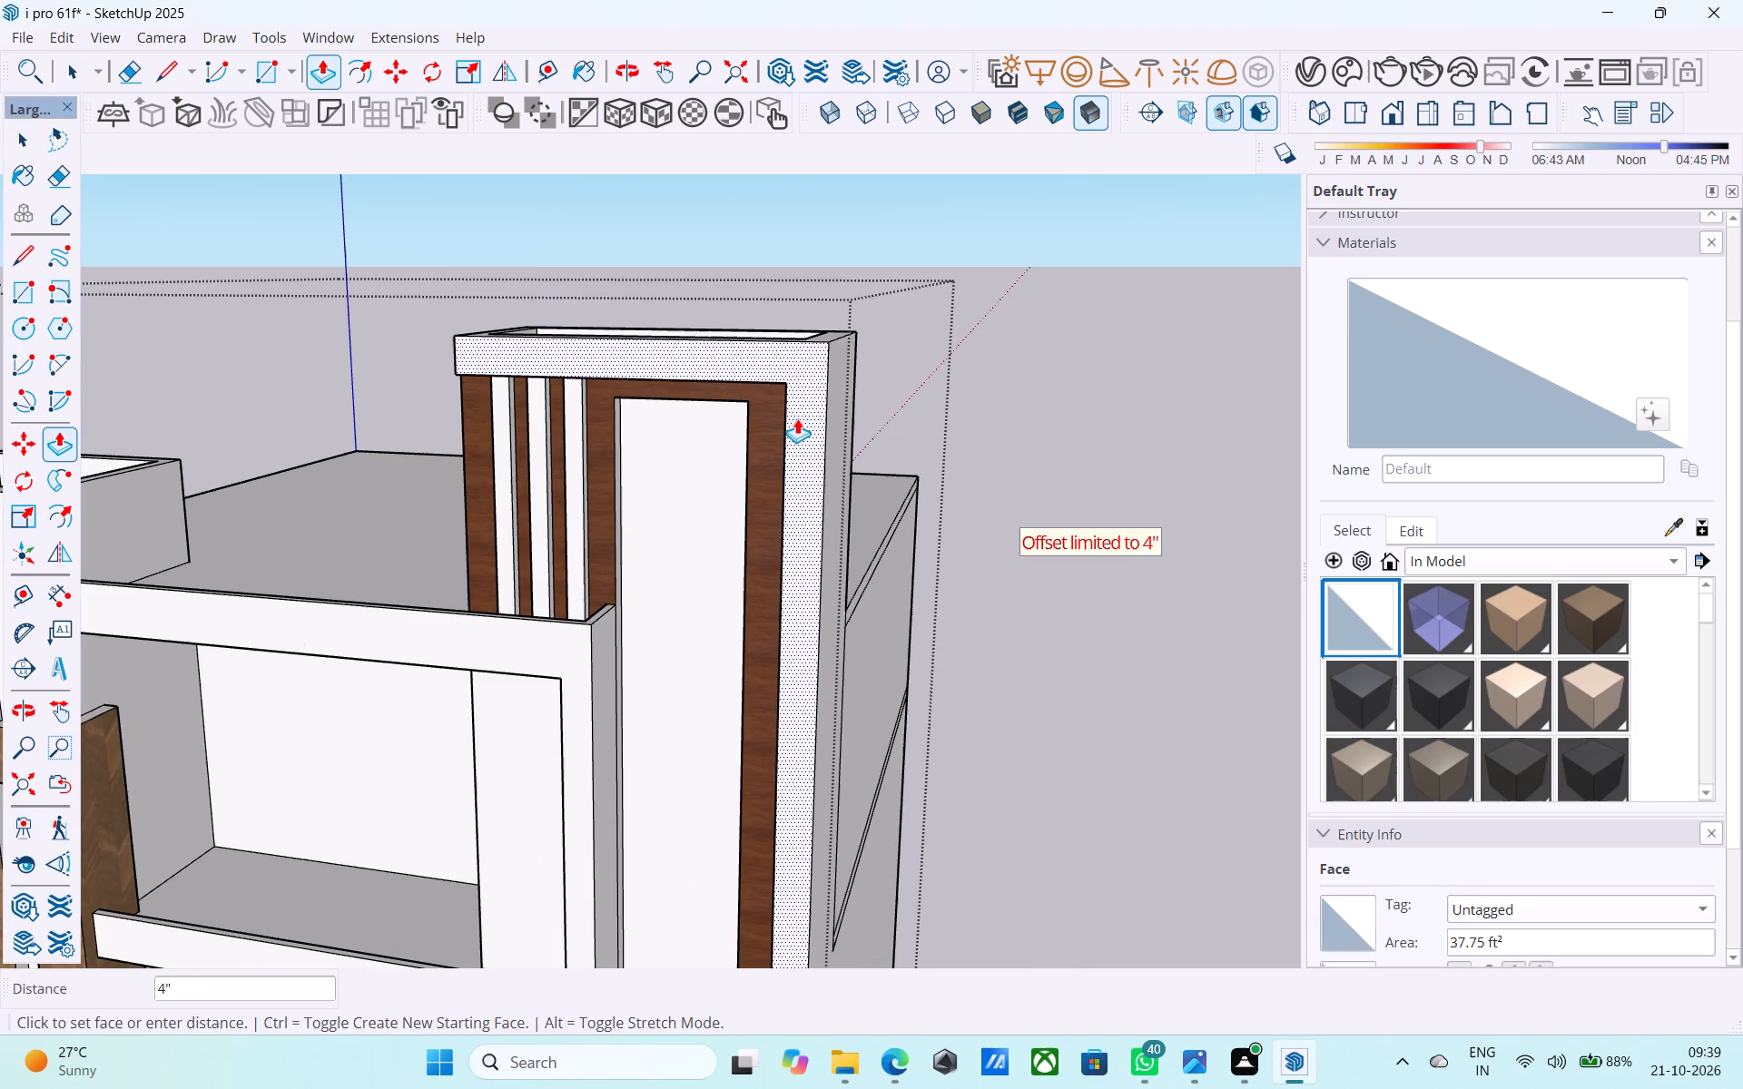
left_click(797, 419)
left_click(797, 422)
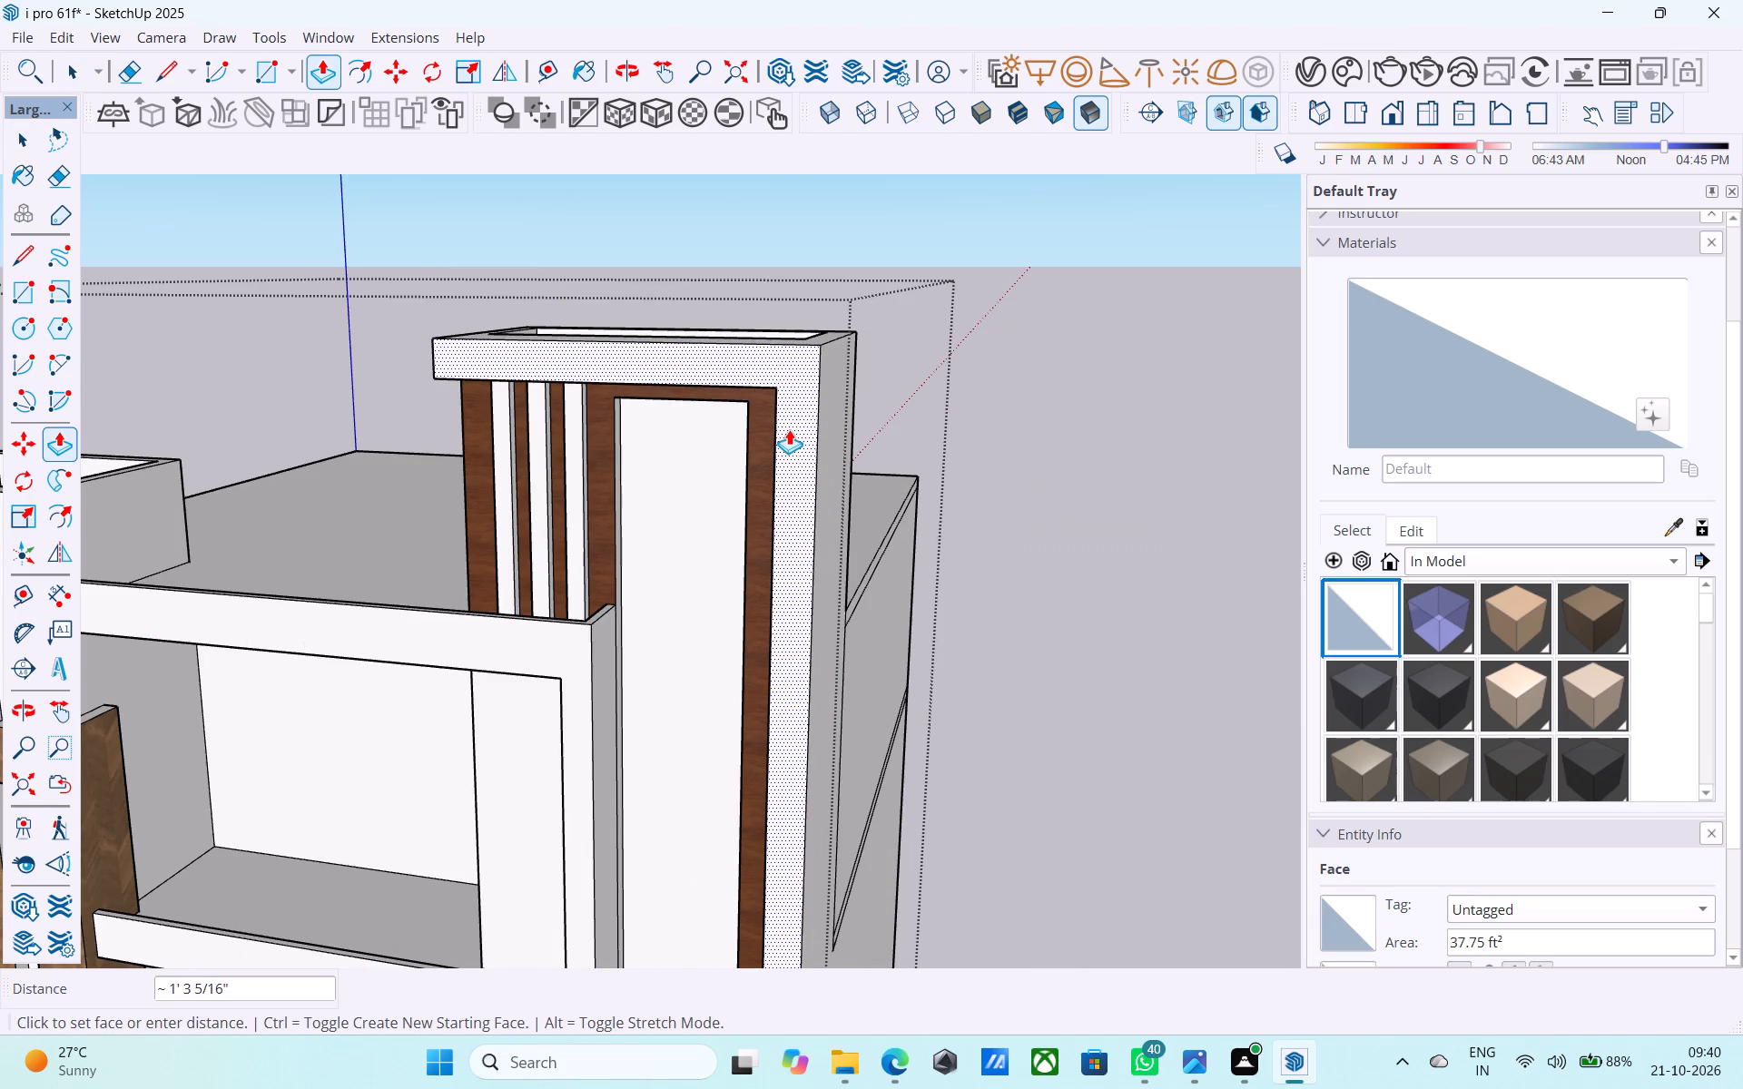
type("6\"")
key("Return")
key("space")
key("space")
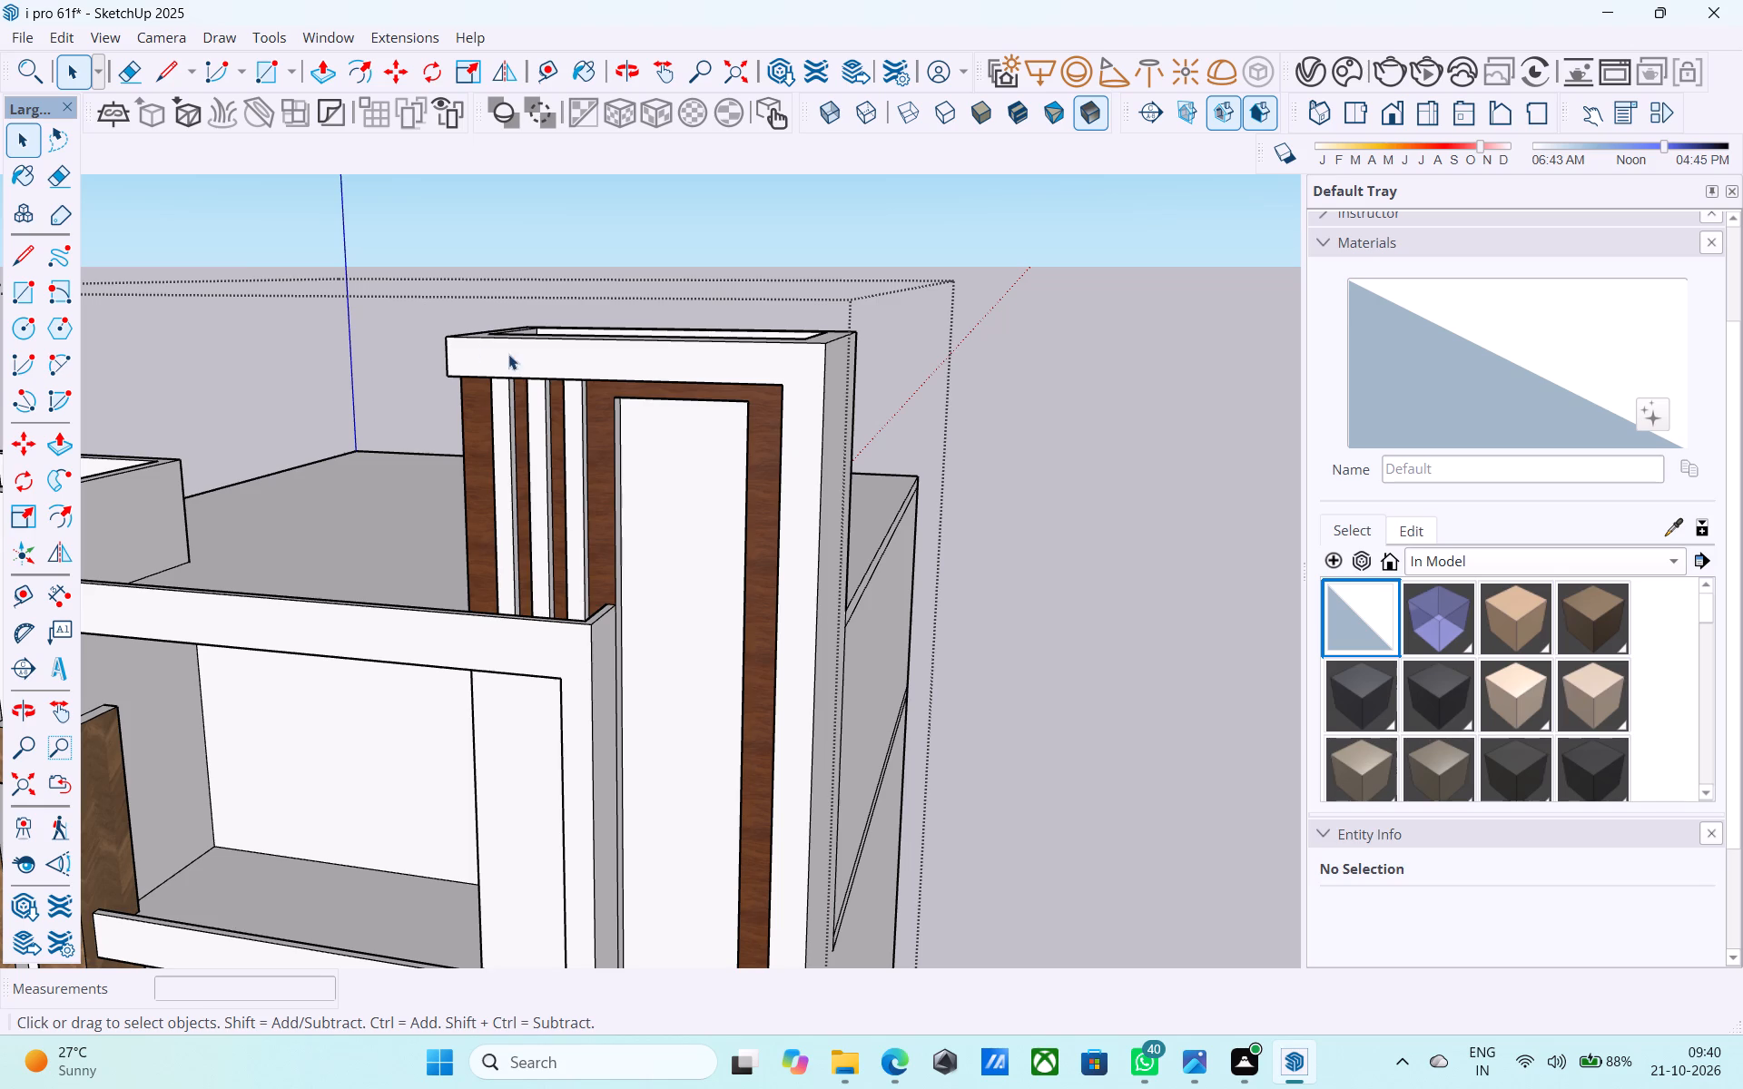
Erase the leftover division lines on the underside of the tower's top band above the three vertical strips.
scroll(519, 377, "down", 5)
middle_click_drag(528, 406, 727, 157)
scroll(550, 468, "down", 4)
scroll(461, 604, "down", 7)
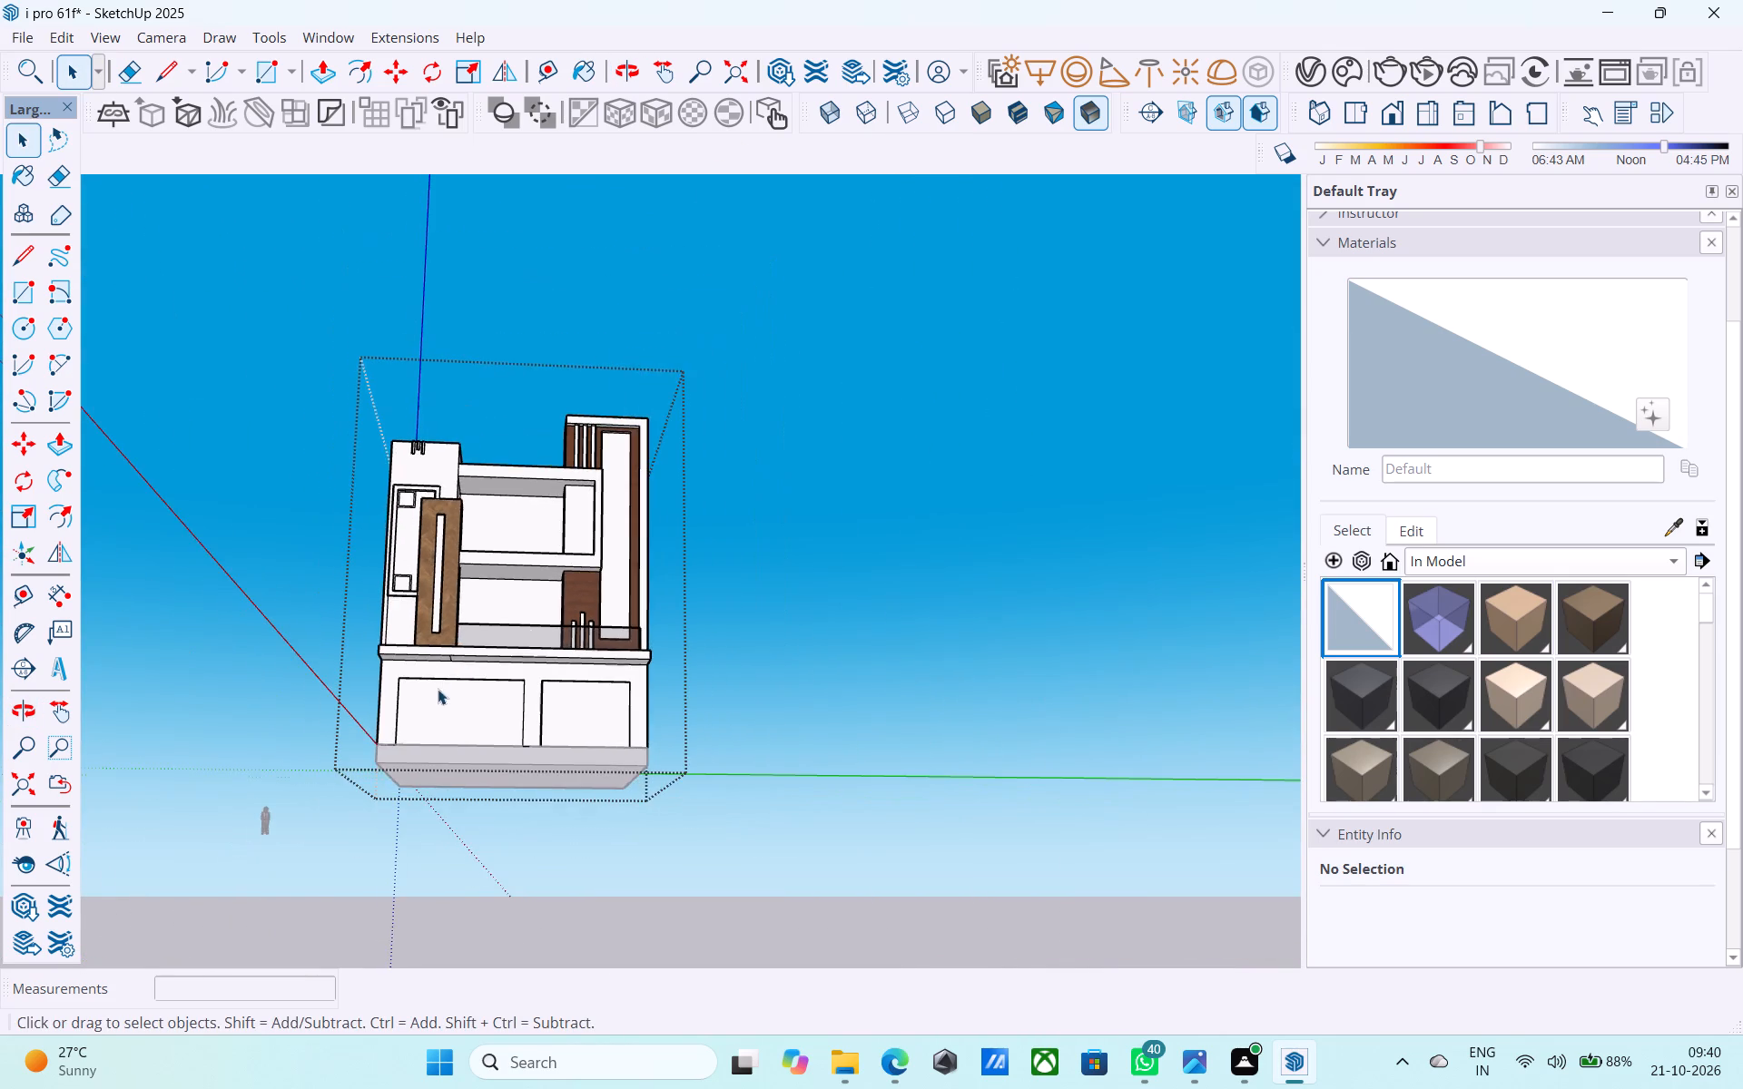
scroll(707, 253, "up", 7)
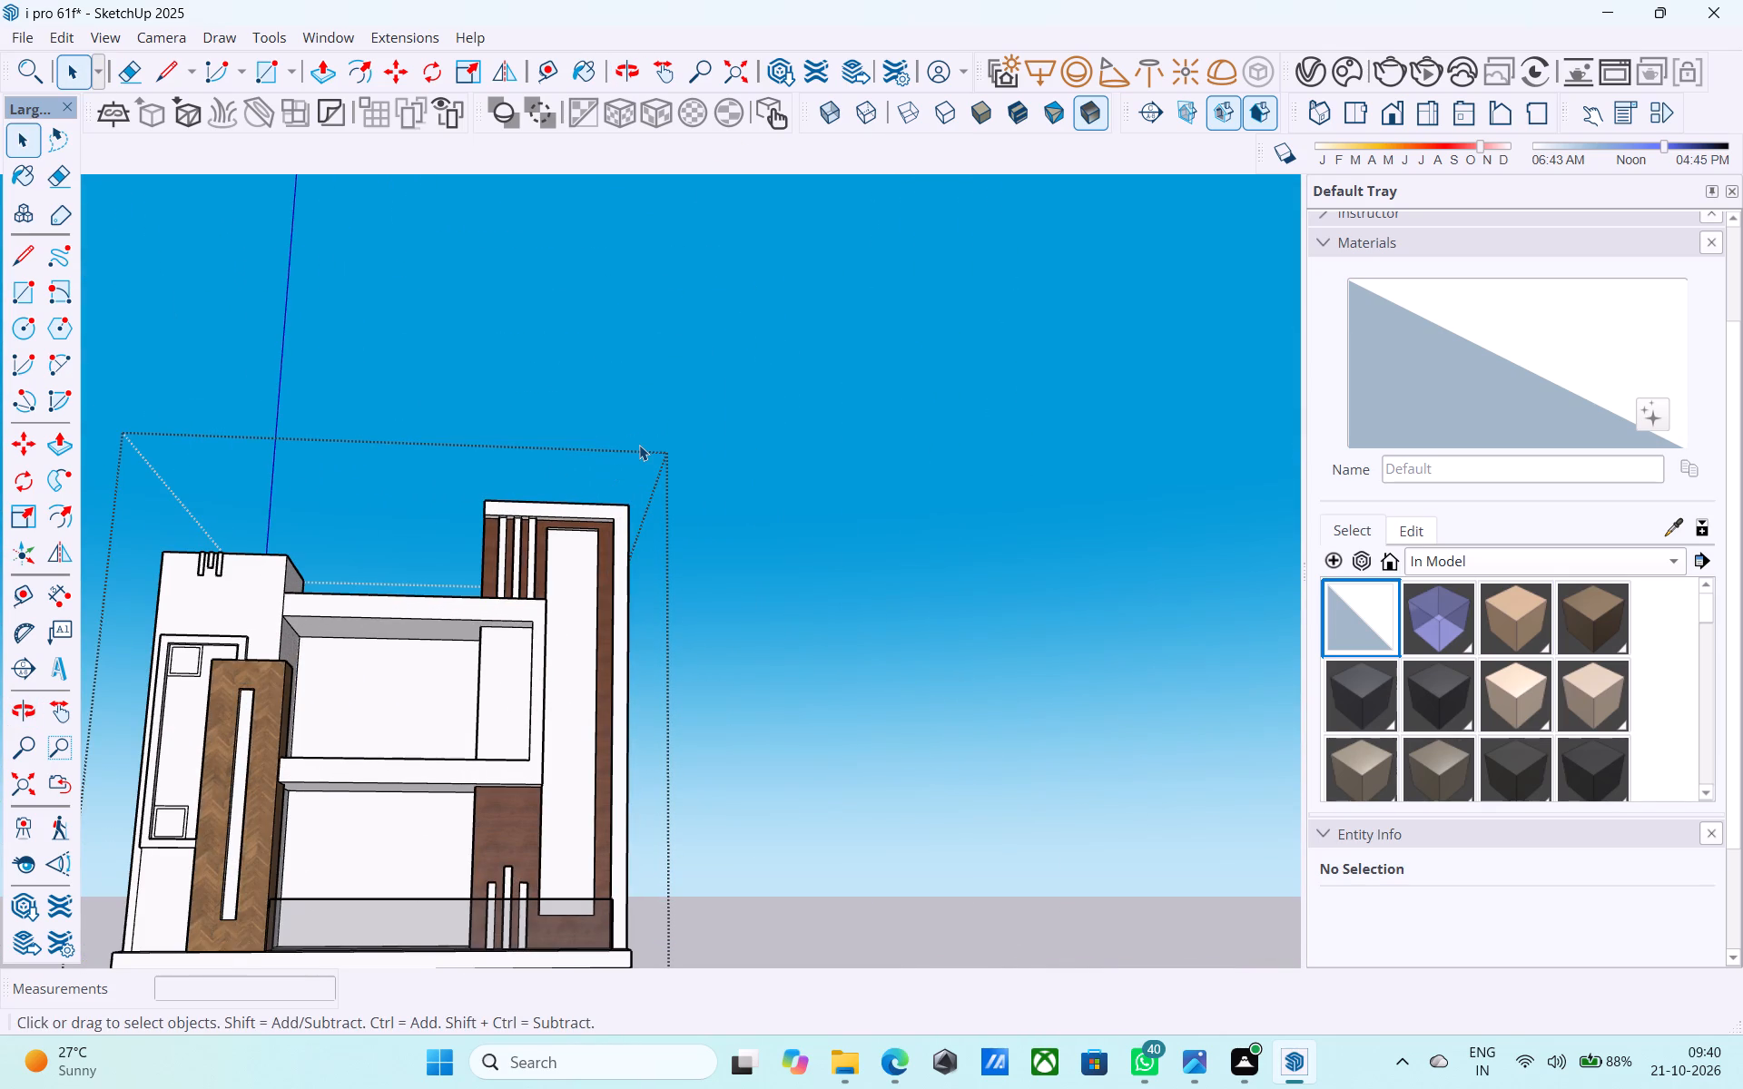
scroll(639, 445, "down", 4)
middle_click_drag(615, 515, 873, 399)
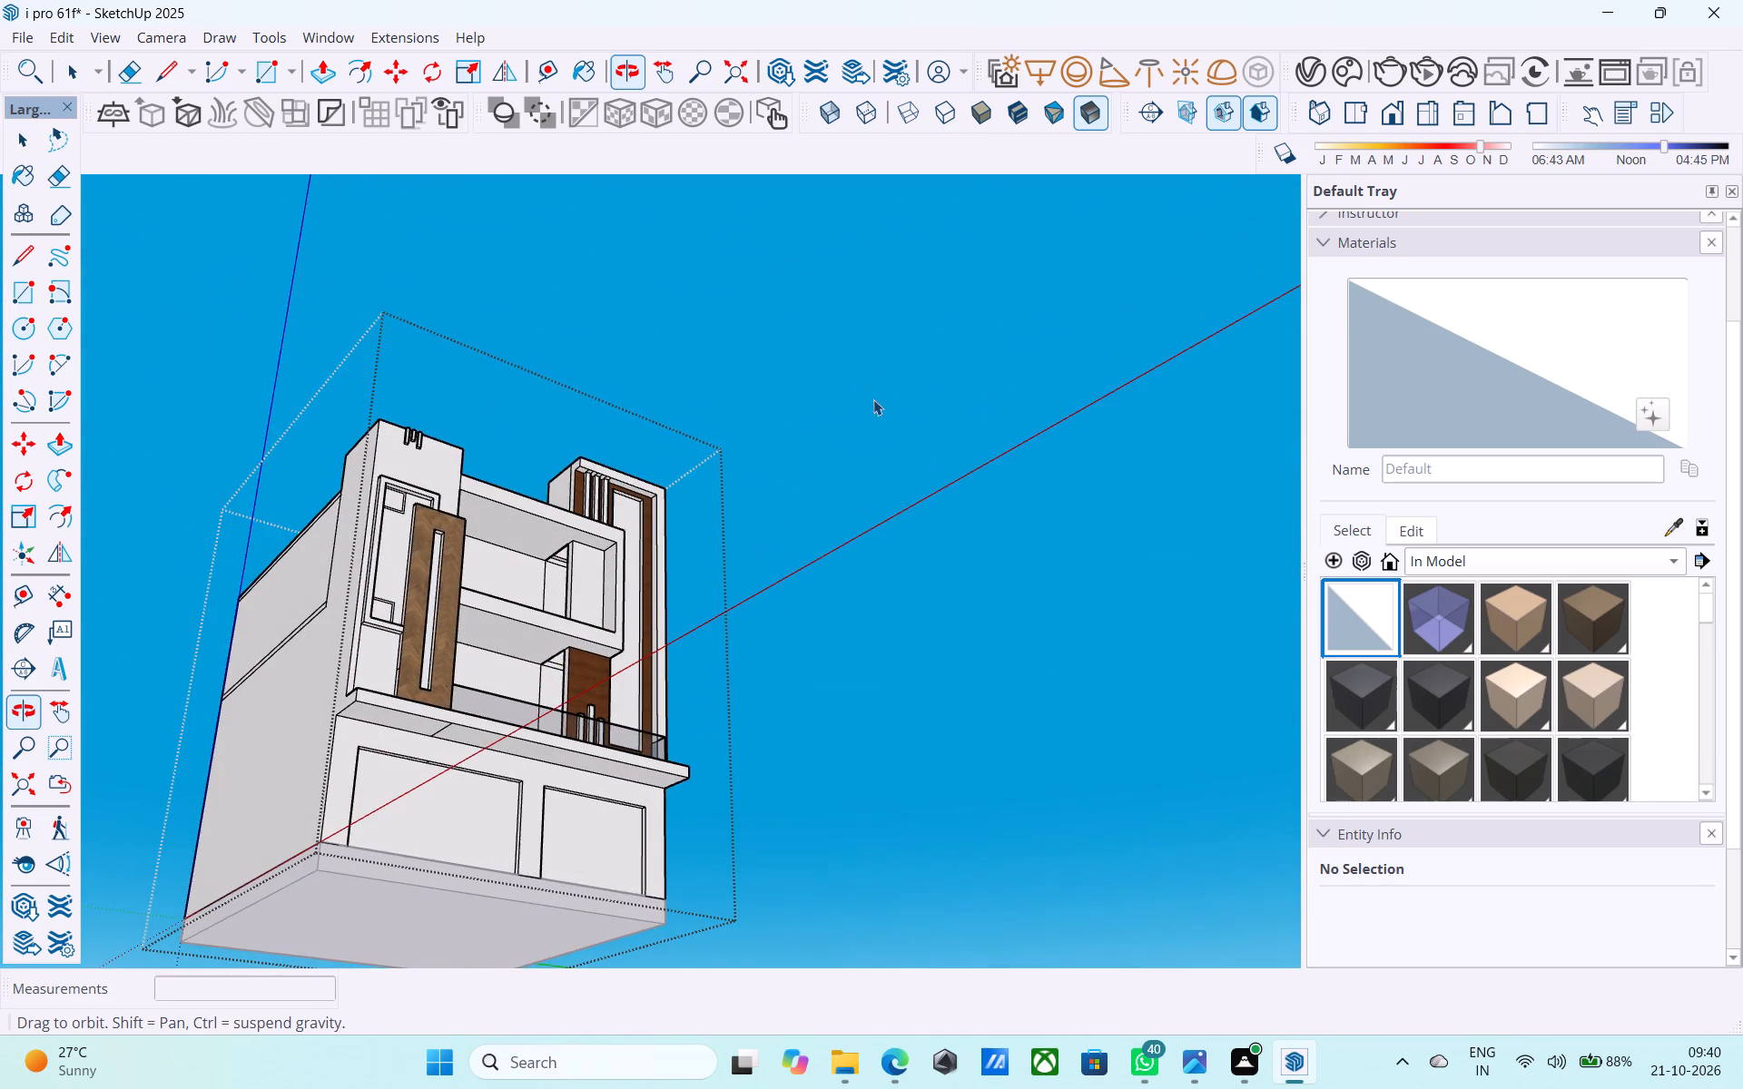
scroll(649, 508, "up", 8)
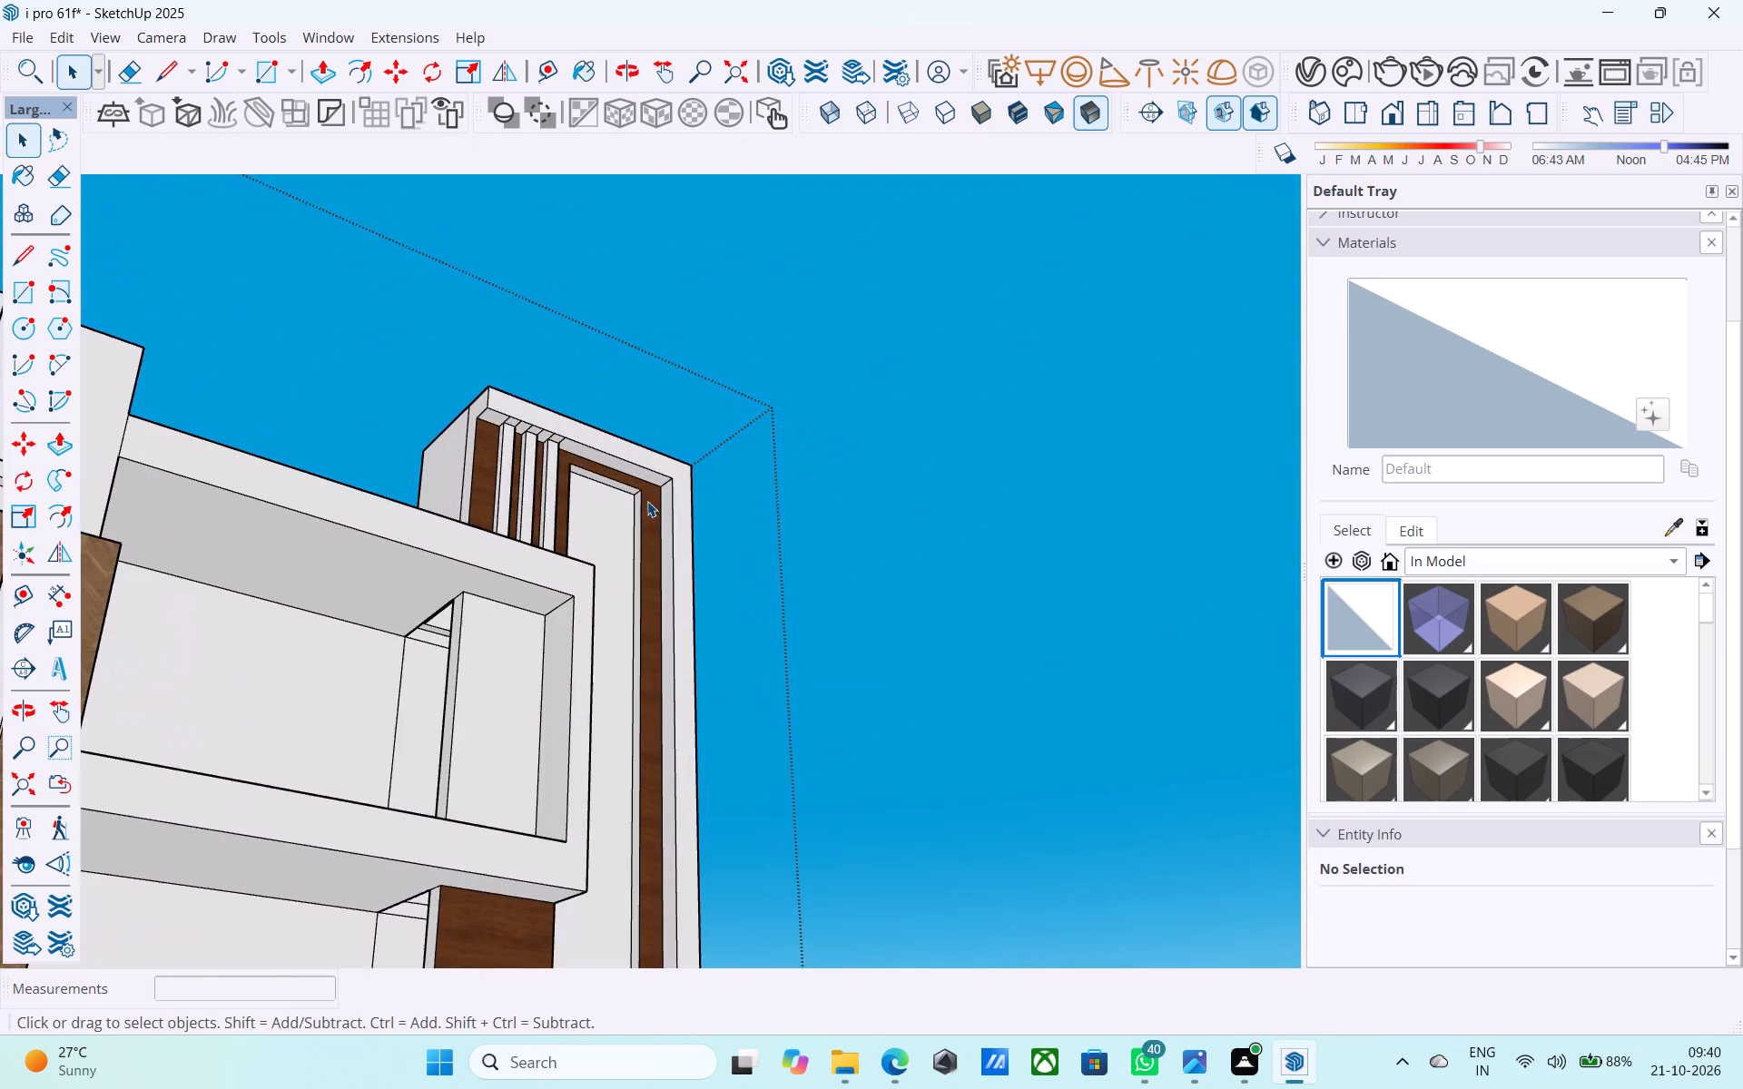
scroll(647, 501, "up", 3)
scroll(879, 456, "down", 5)
middle_click_drag(761, 488, 714, 462)
scroll(716, 462, "up", 3)
scroll(483, 362, "up", 9)
key("e")
middle_click_drag(564, 379, 556, 350)
scroll(556, 348, "up", 8)
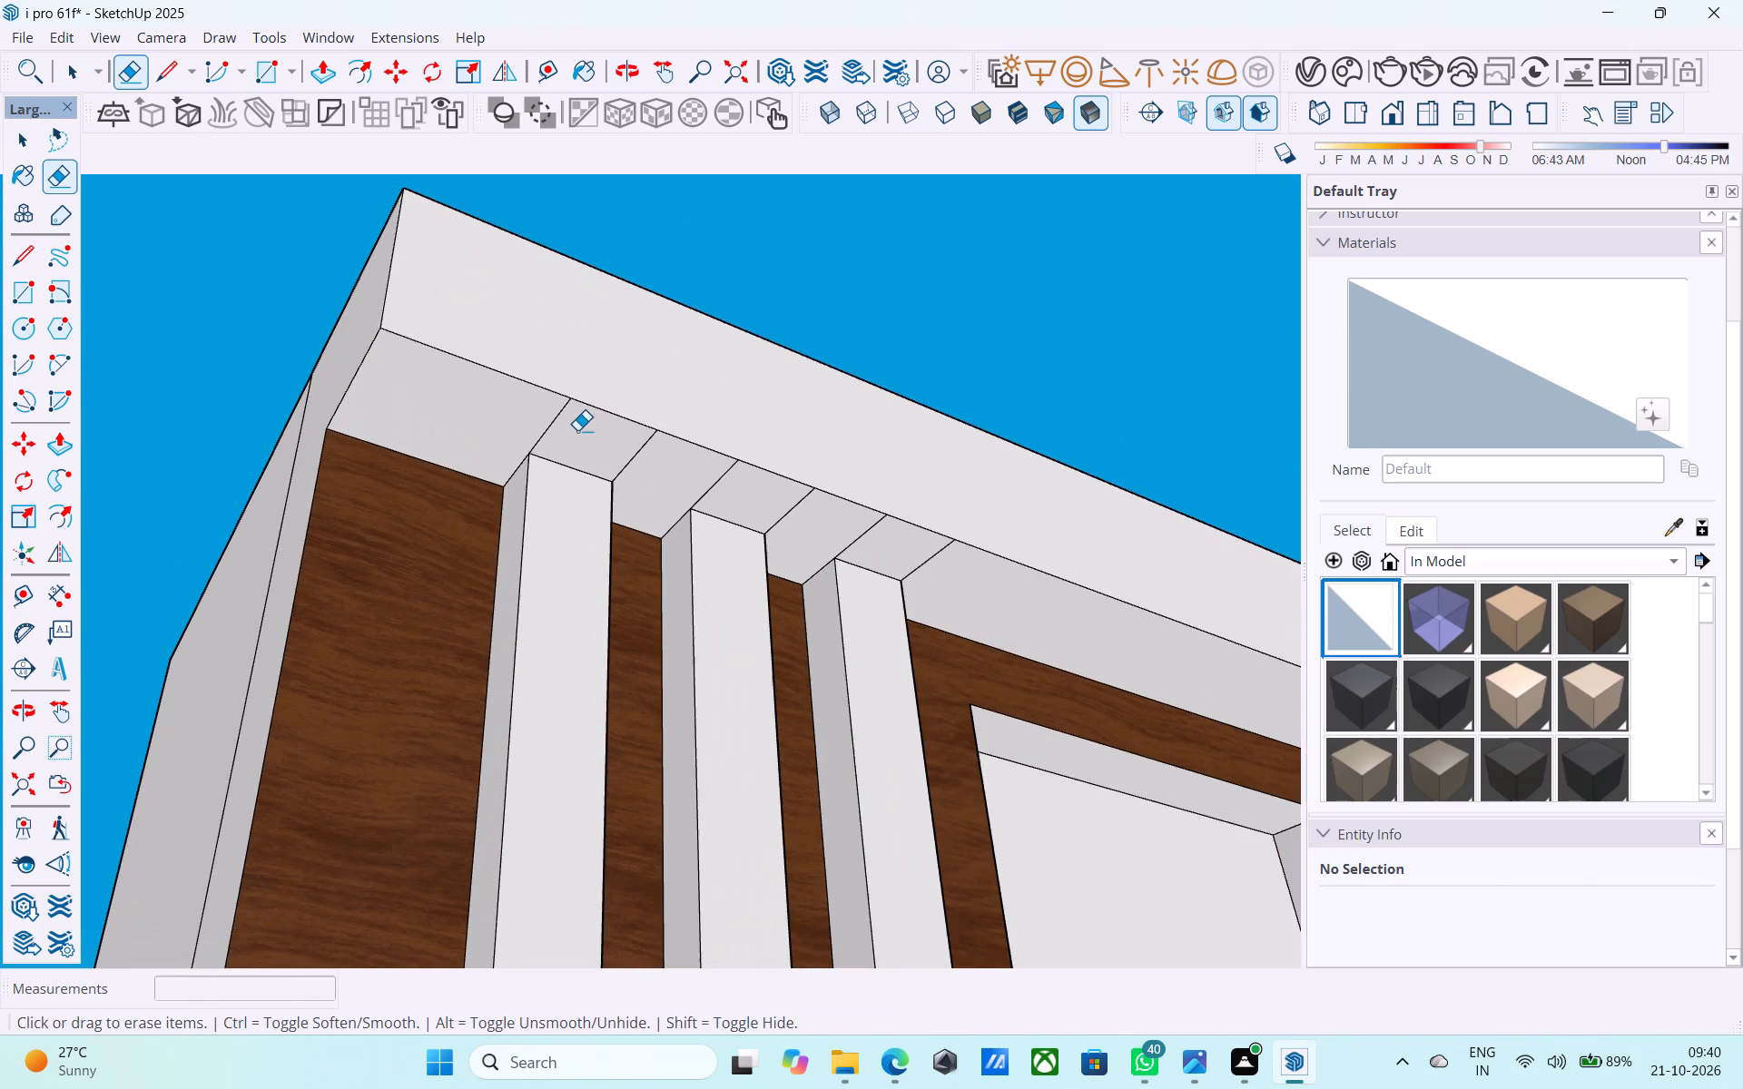
left_click_drag(577, 430, 554, 413)
left_click_drag(645, 476, 630, 466)
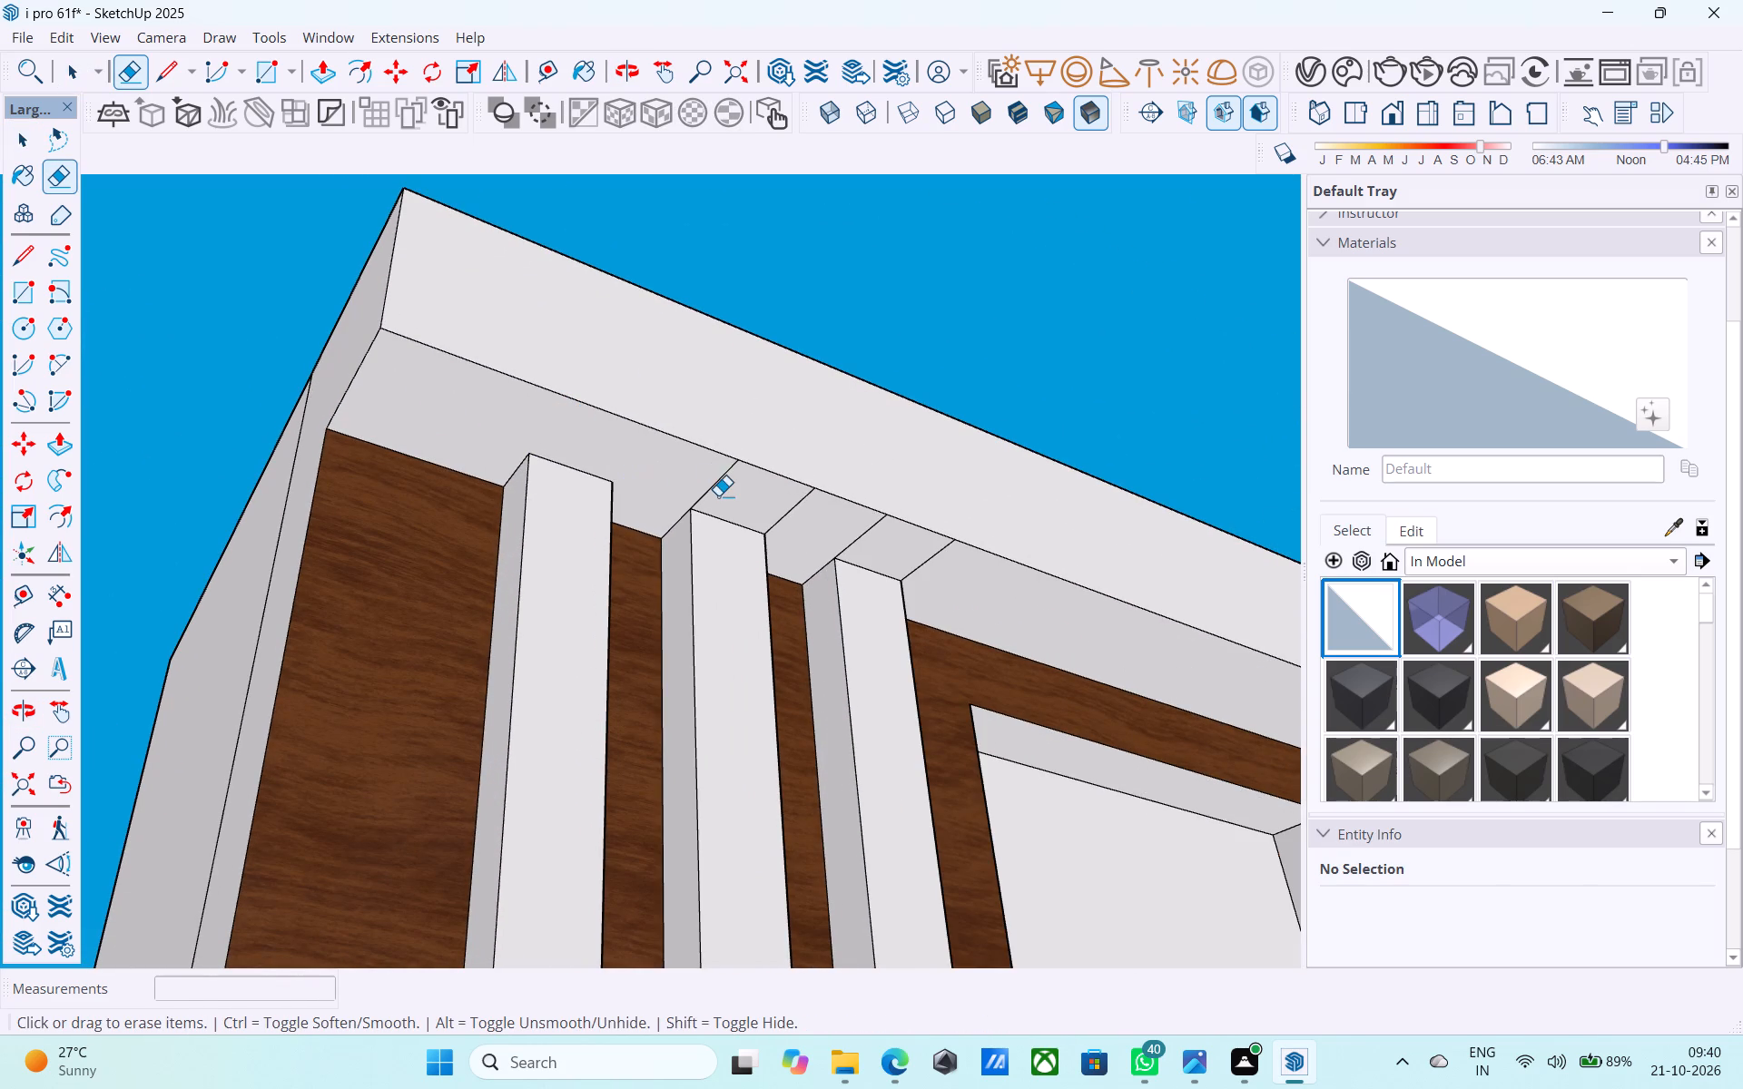
left_click(718, 495)
left_click_drag(719, 495, 706, 493)
left_click_drag(720, 496, 705, 490)
left_click_drag(784, 521, 842, 548)
left_click_drag(850, 554, 928, 588)
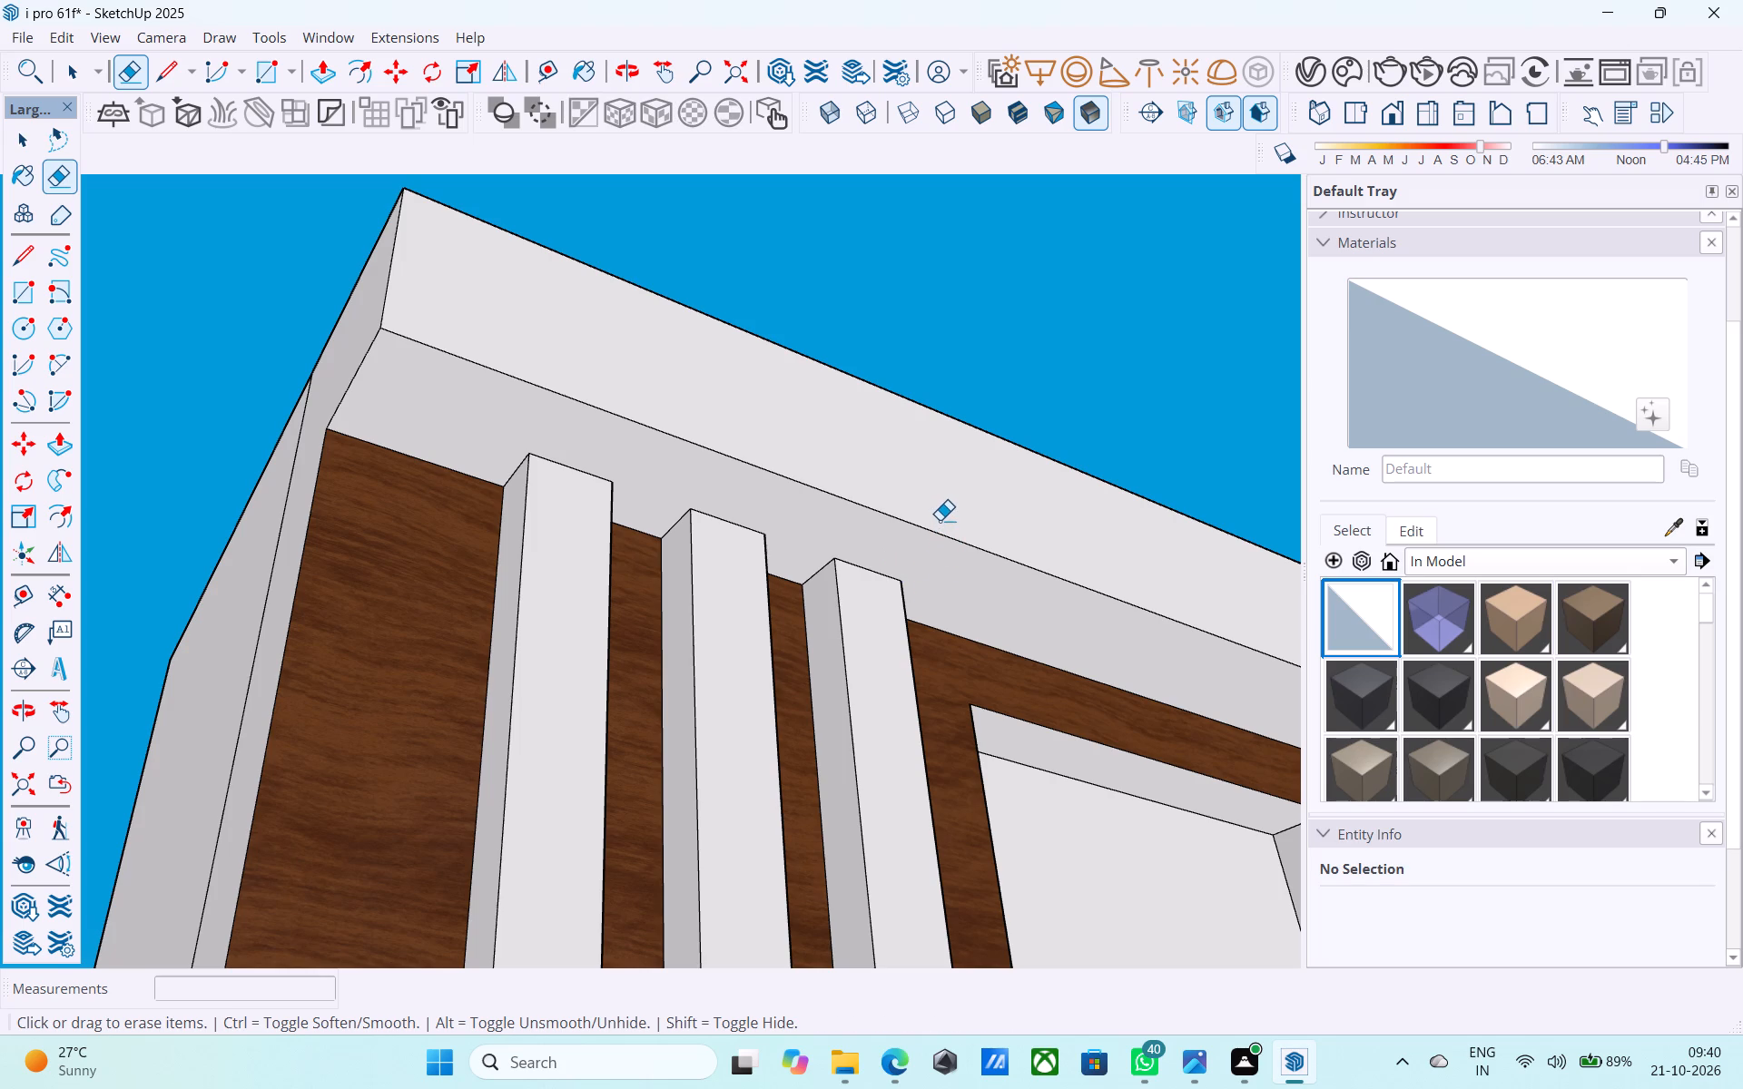
key("space")
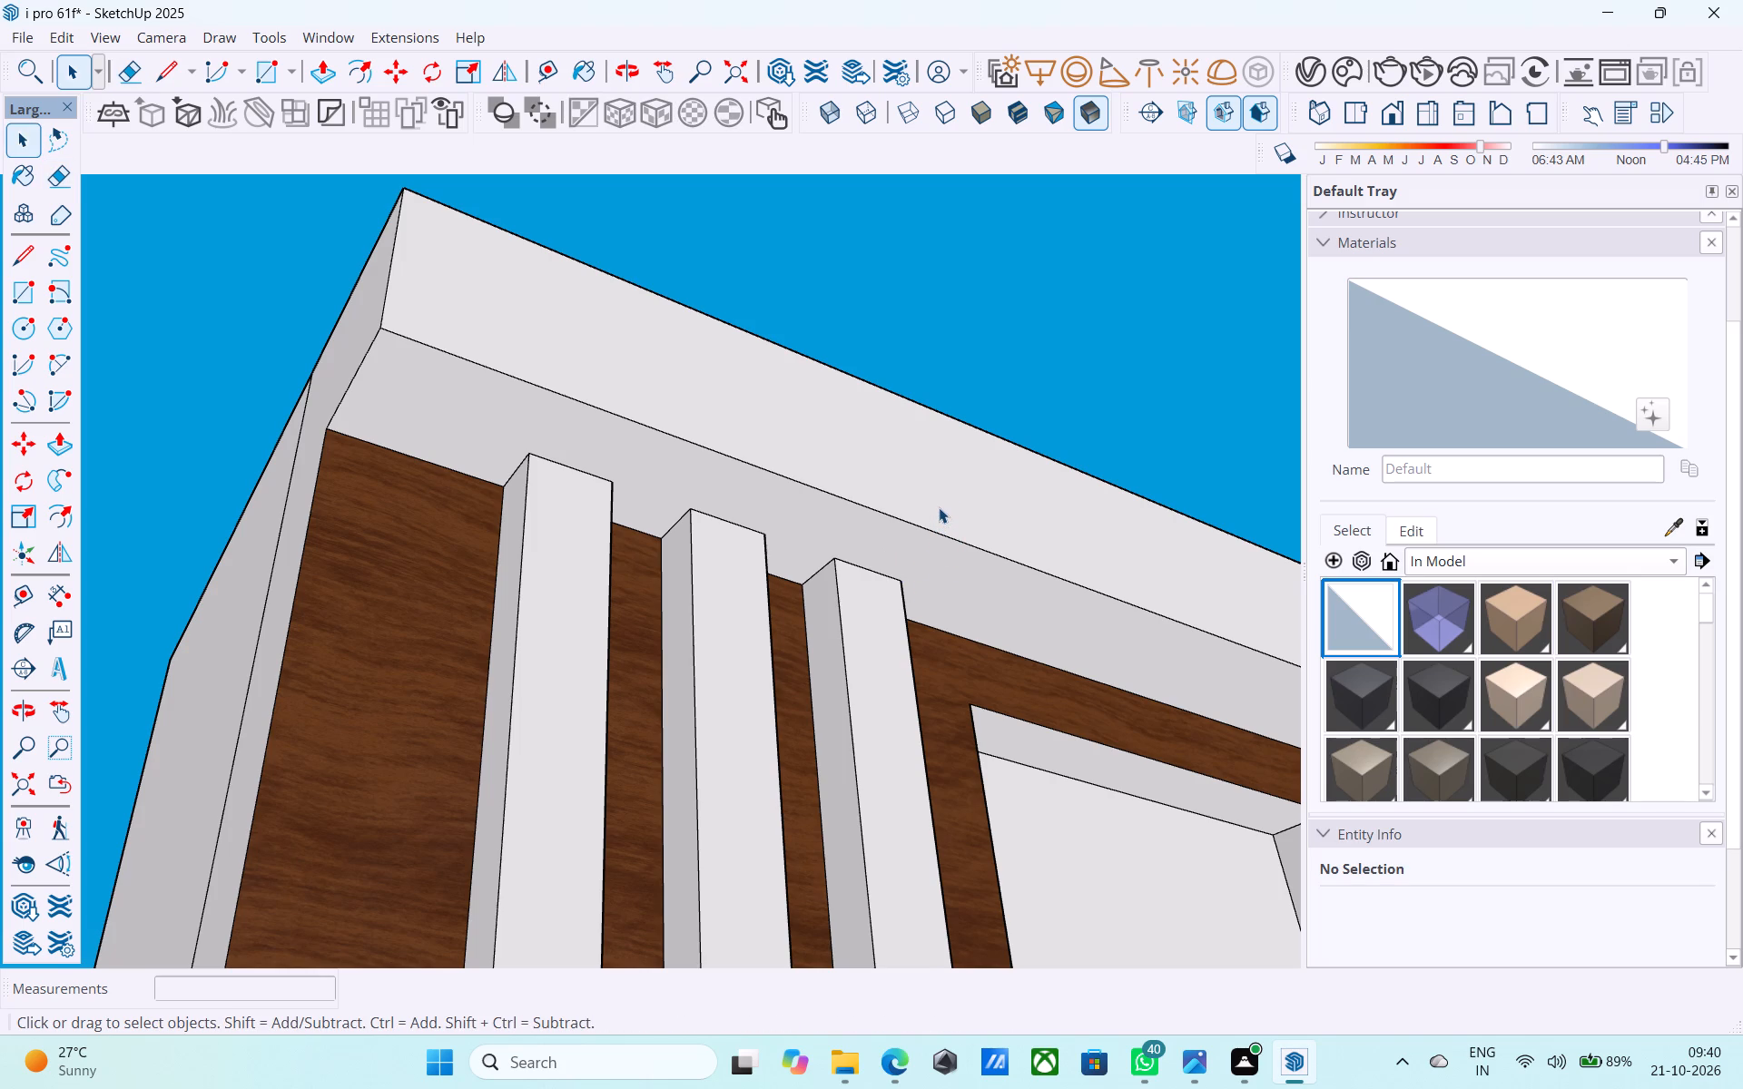
Examine the taller tower's projecting border and the whole front elevation from several angles and distances.
scroll(938, 507, "down", 1)
scroll(862, 587, "down", 2)
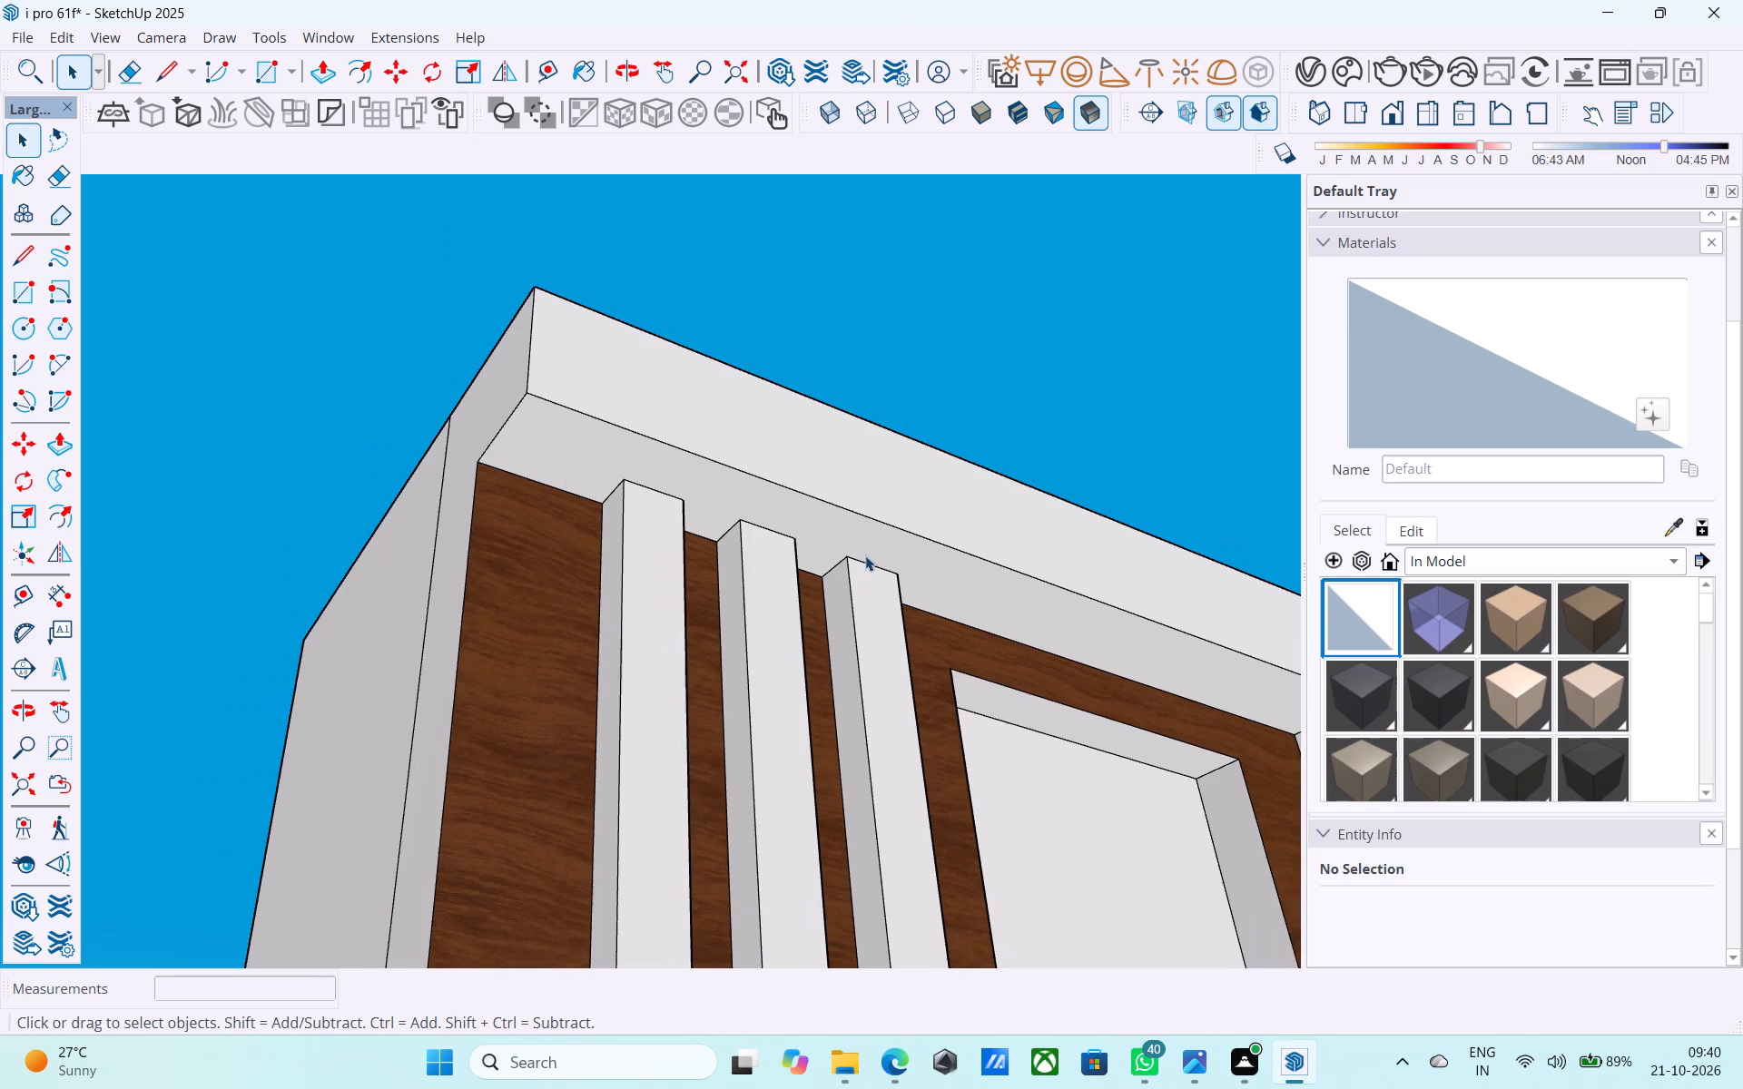
scroll(865, 555, "down", 5)
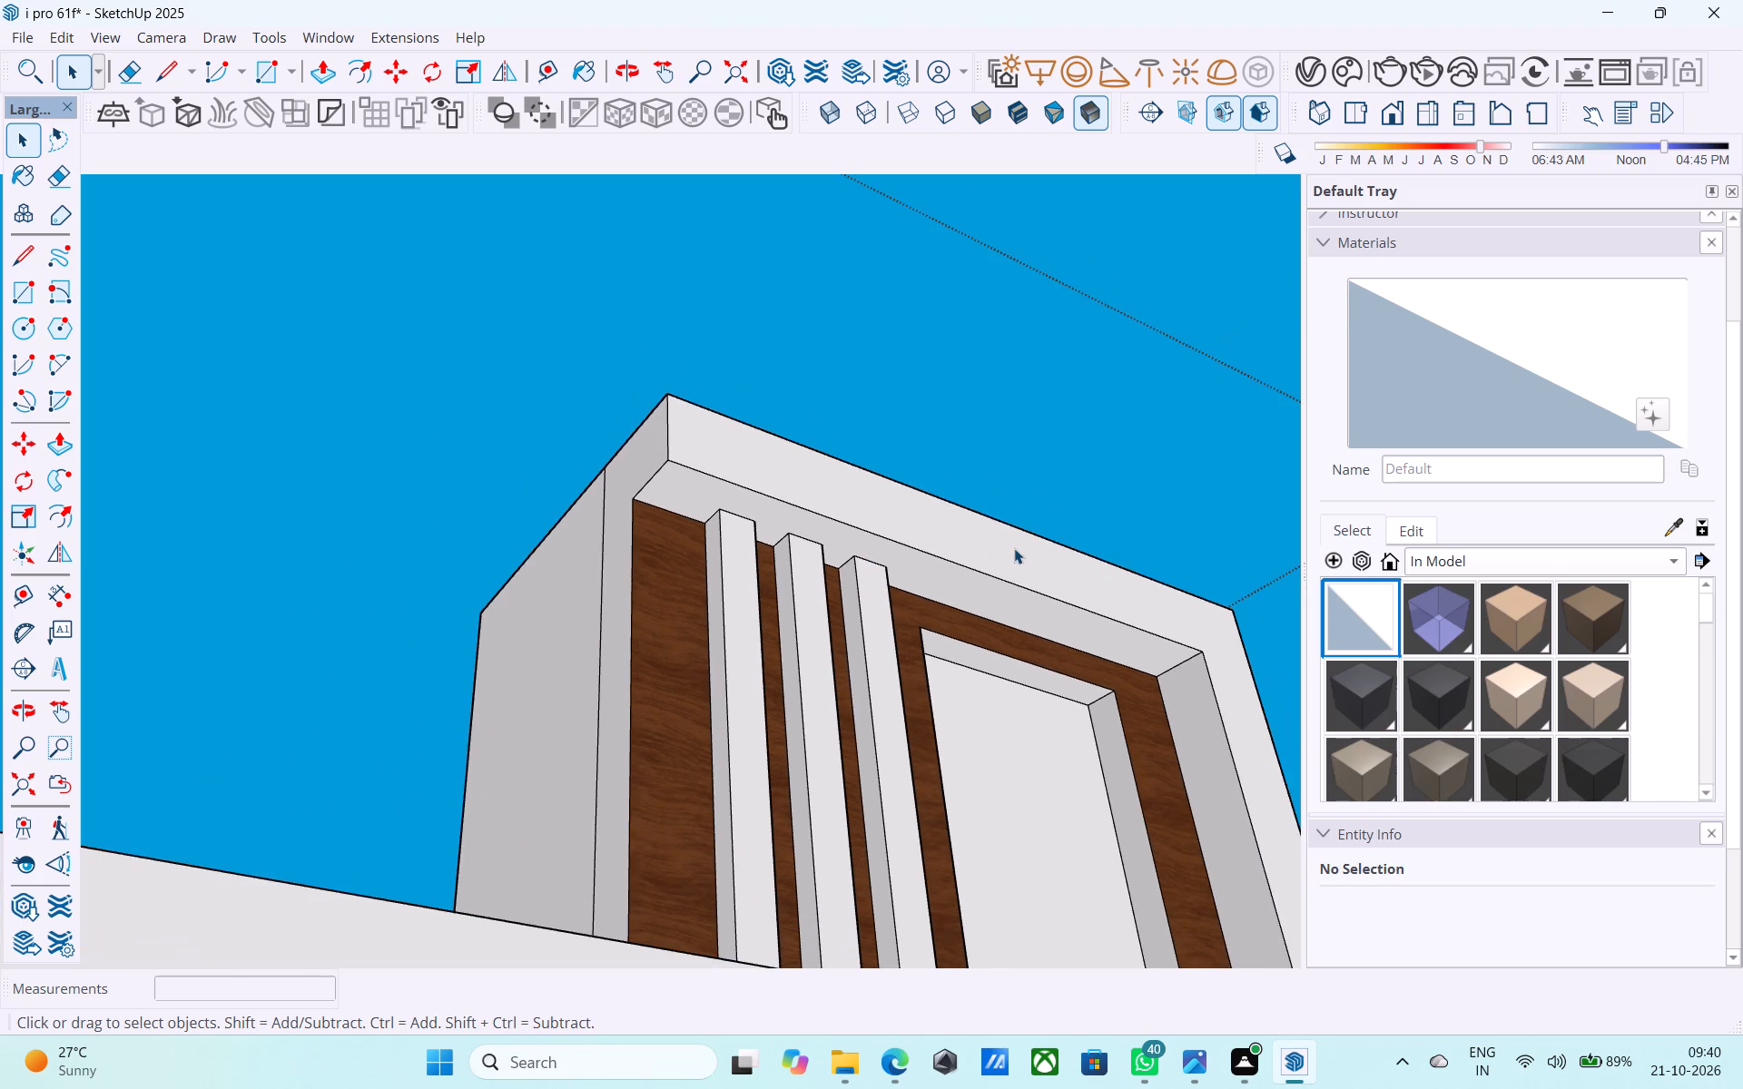
scroll(1014, 548, "down", 2)
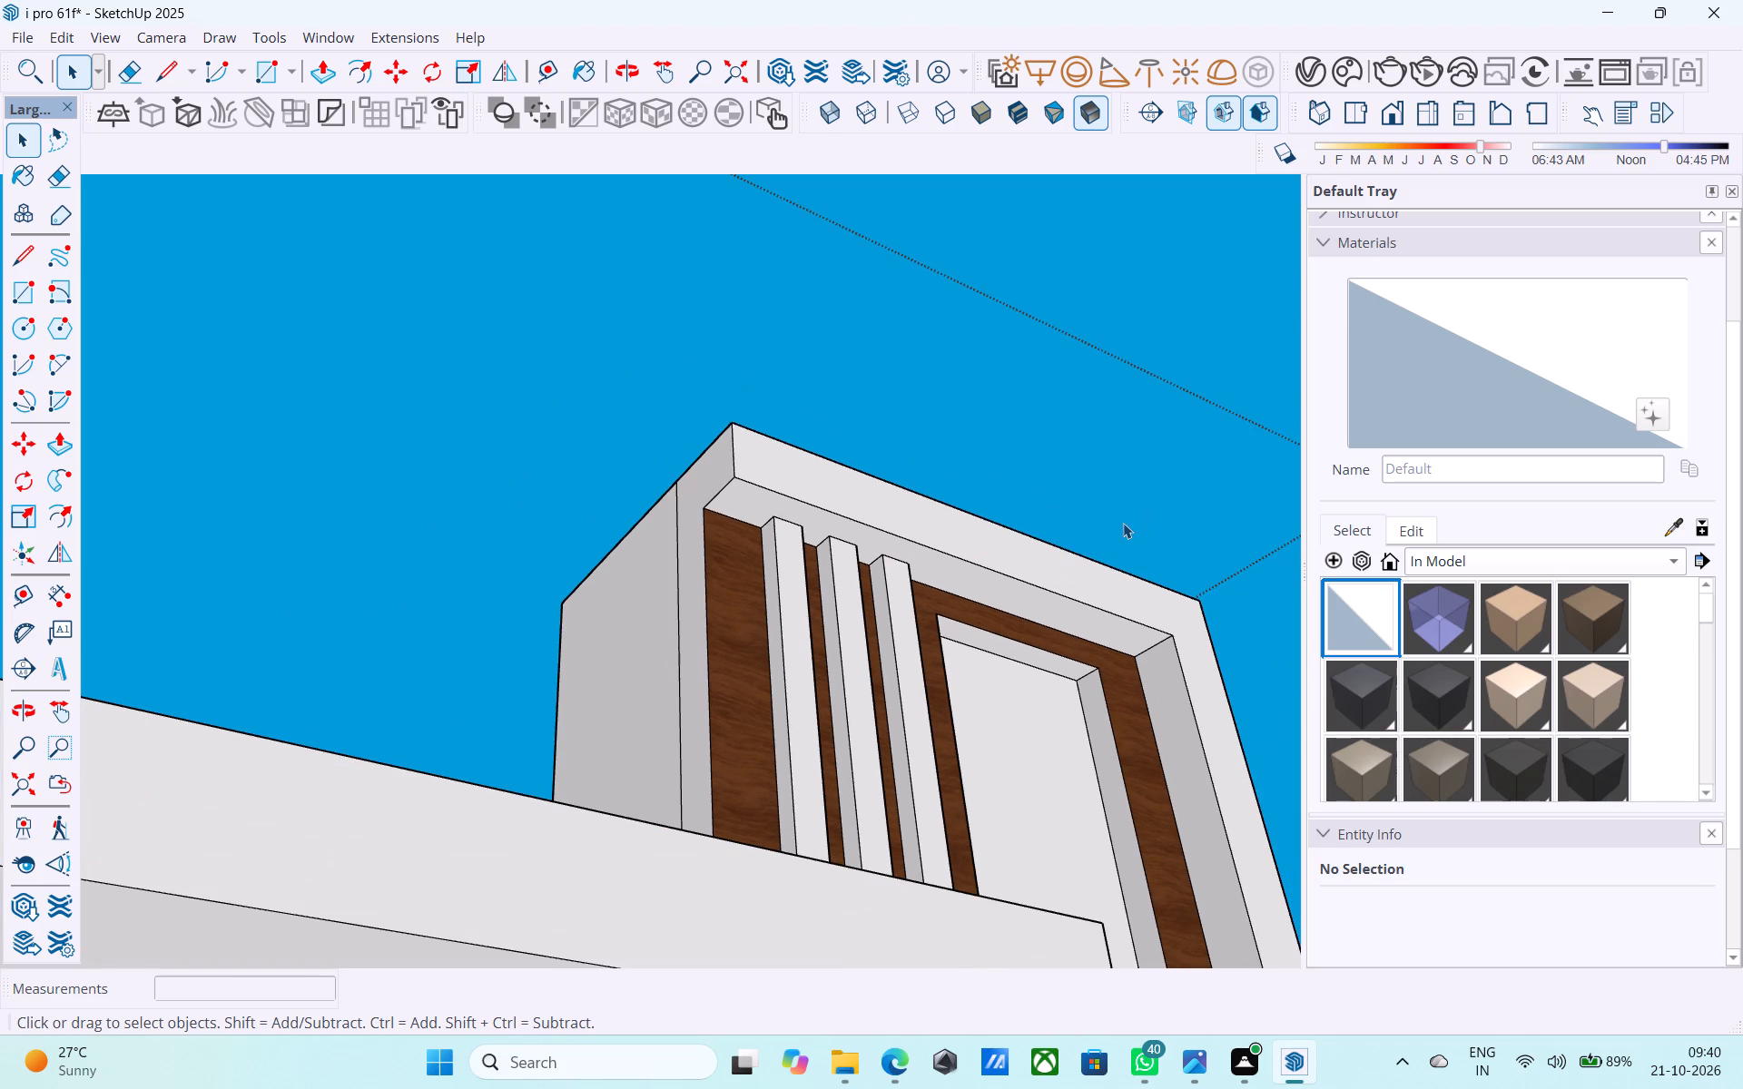
scroll(1123, 523, "down", 3)
middle_click_drag(1082, 532, 1058, 633)
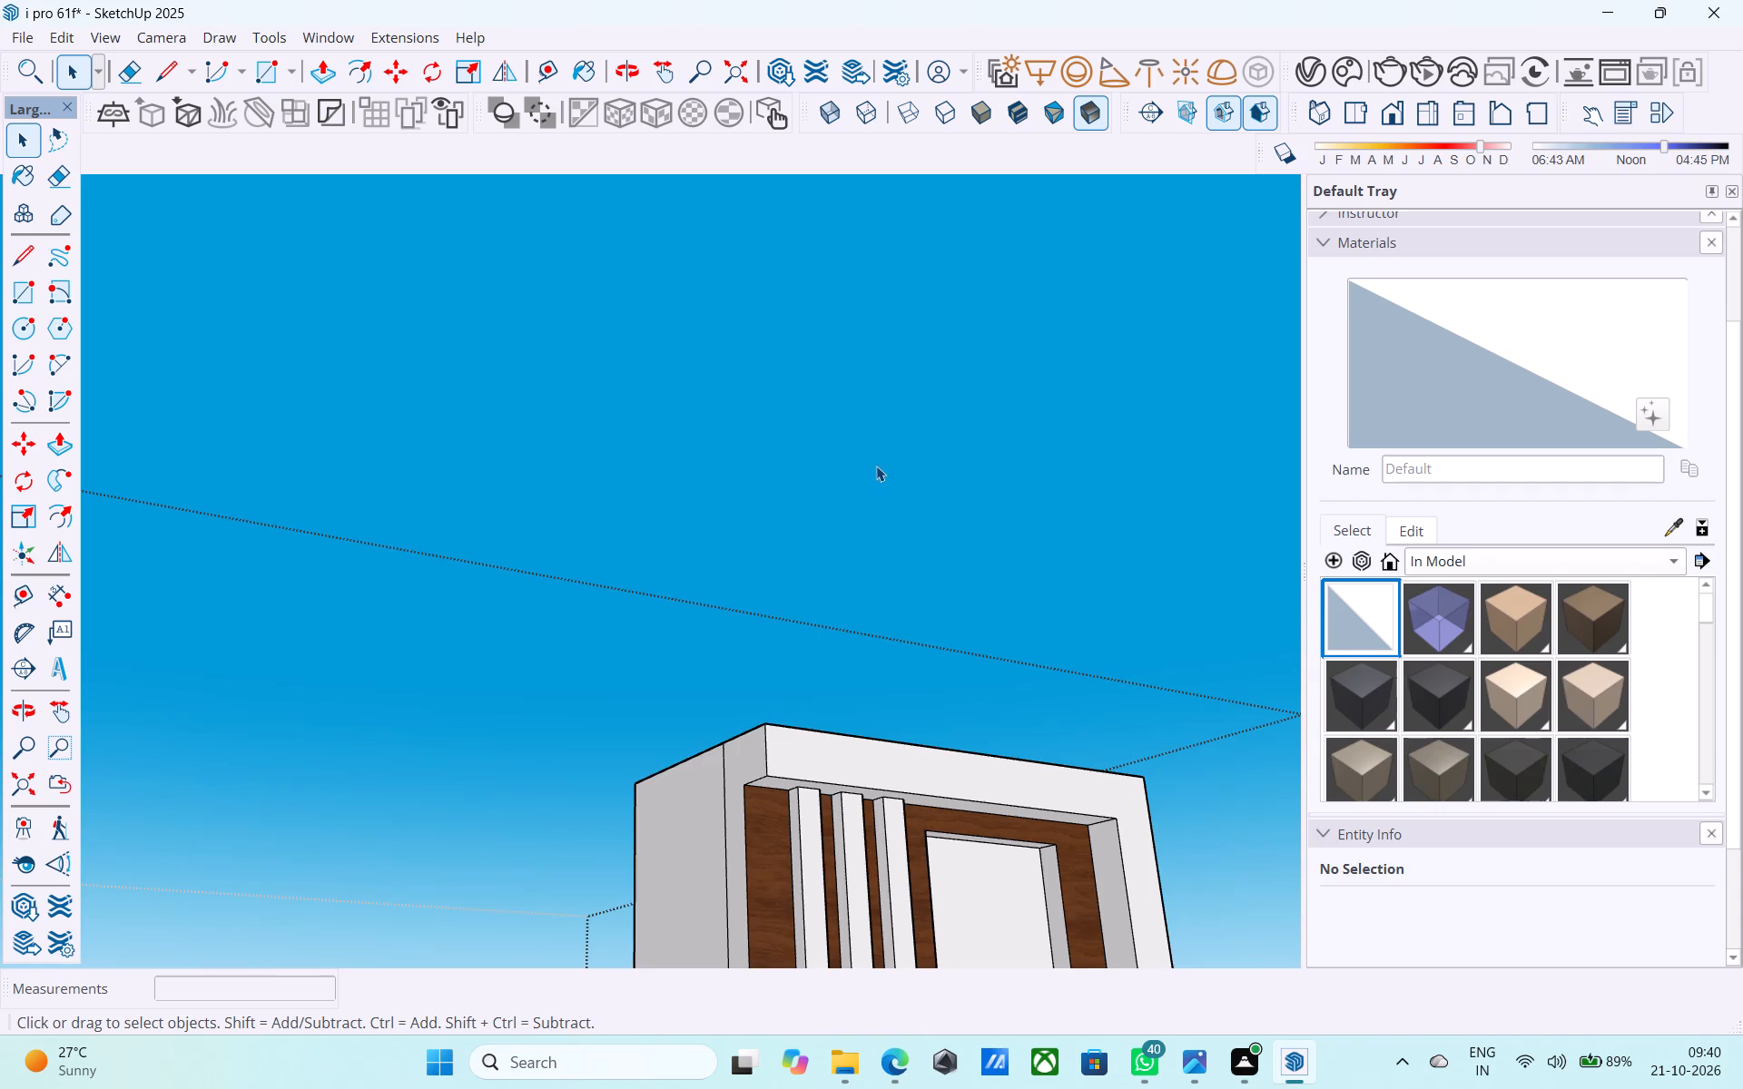
scroll(870, 446, "down", 6)
middle_click_drag(866, 446, 192, 495)
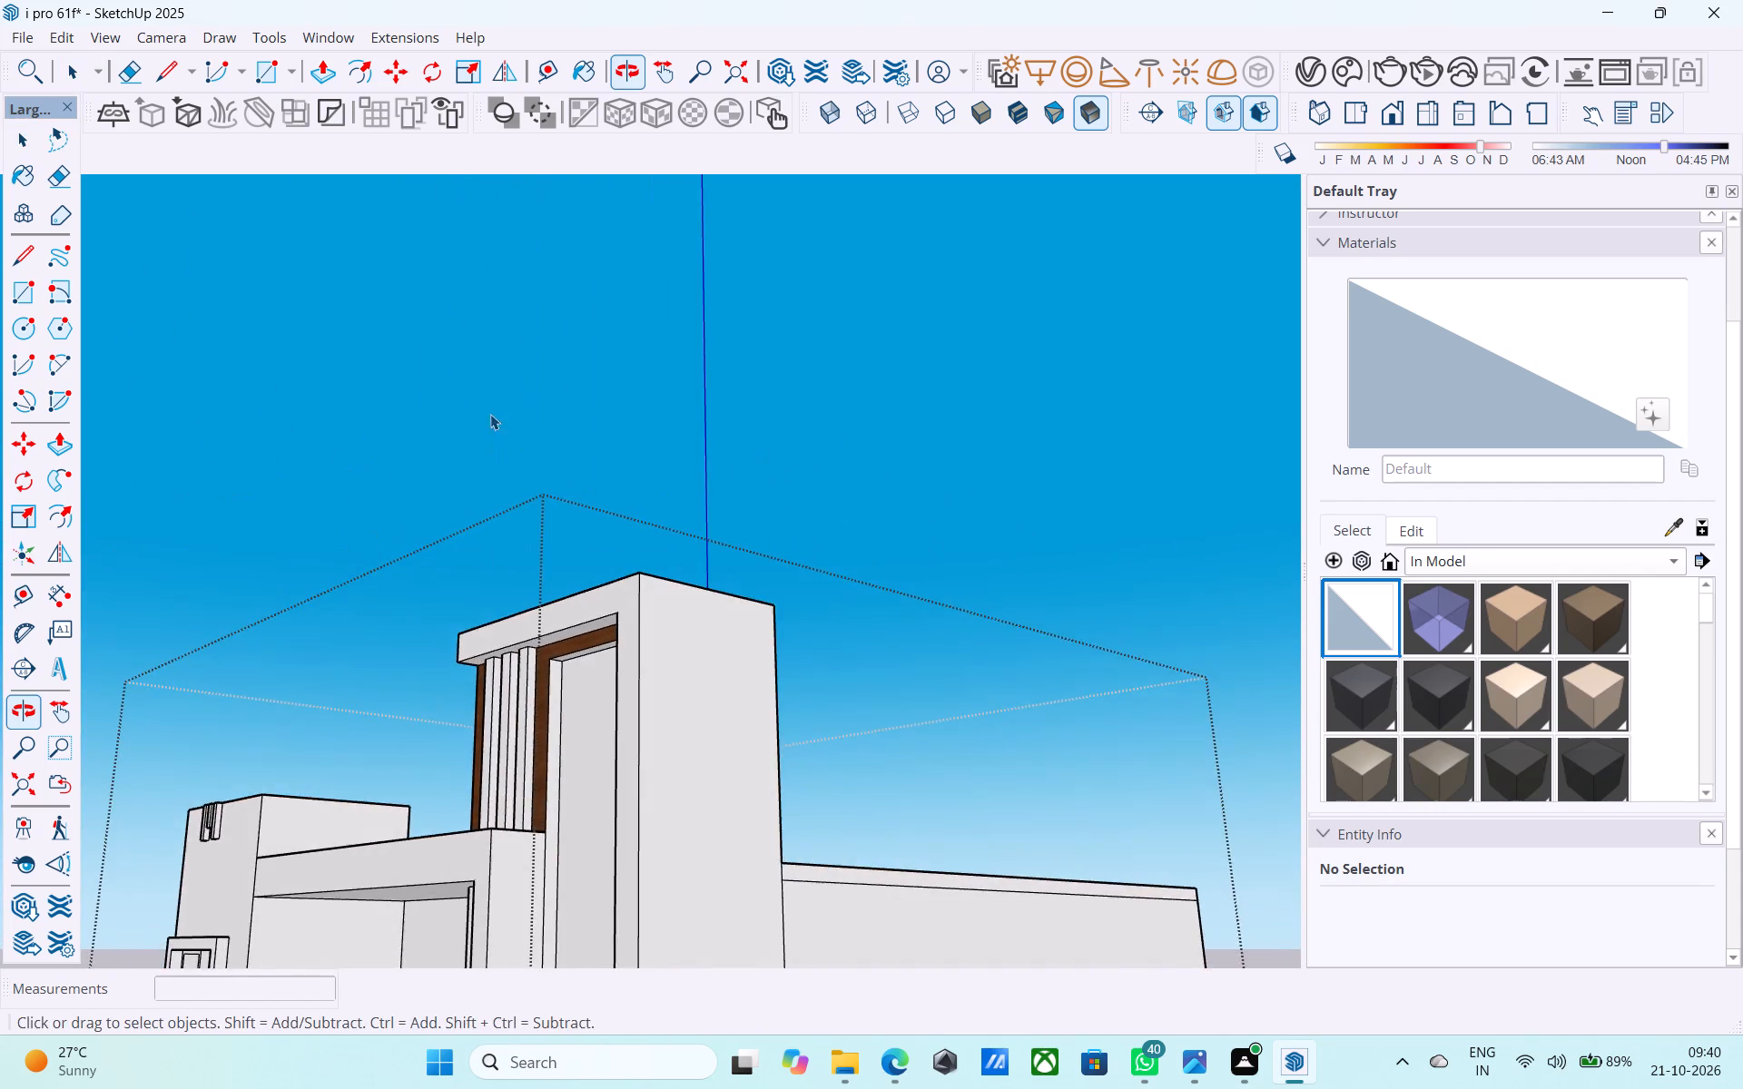
scroll(509, 383, "down", 5)
middle_click_drag(510, 391, 709, 454)
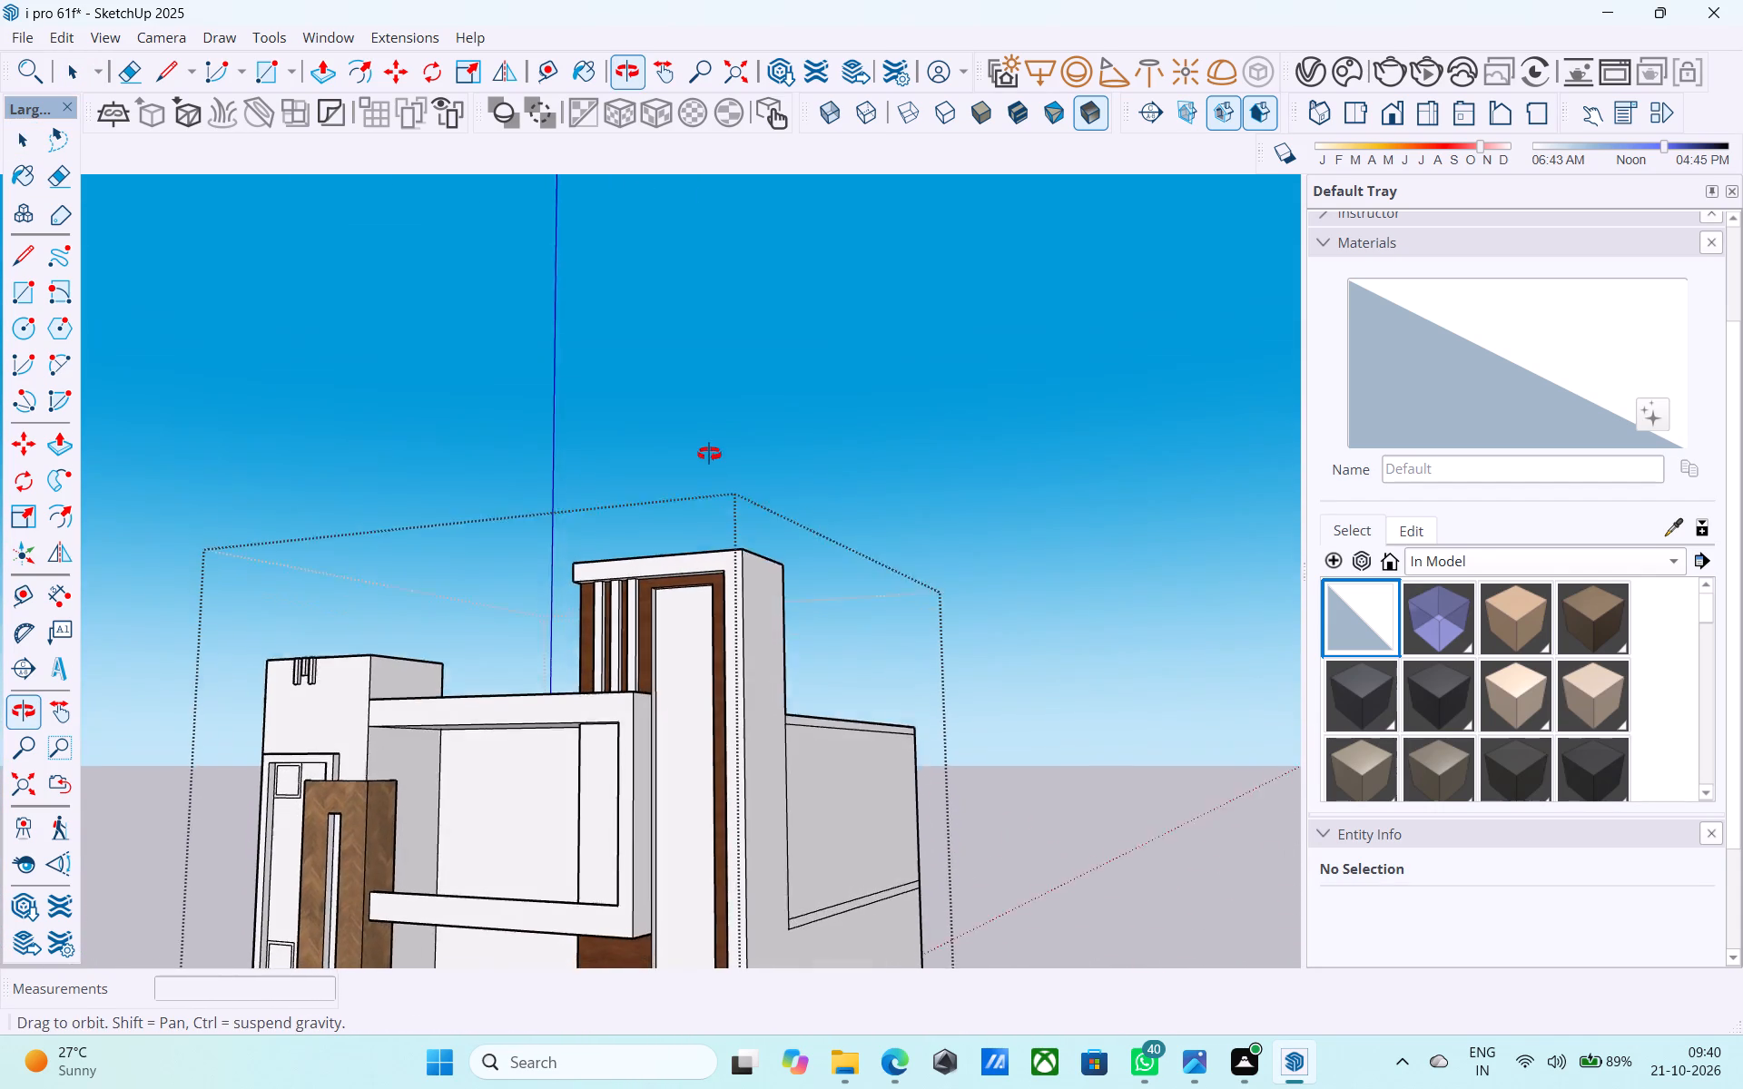
middle_click_drag(709, 454, 727, 420)
scroll(663, 583, "up", 5)
middle_click_drag(655, 583, 609, 450)
scroll(607, 246, "down", 5)
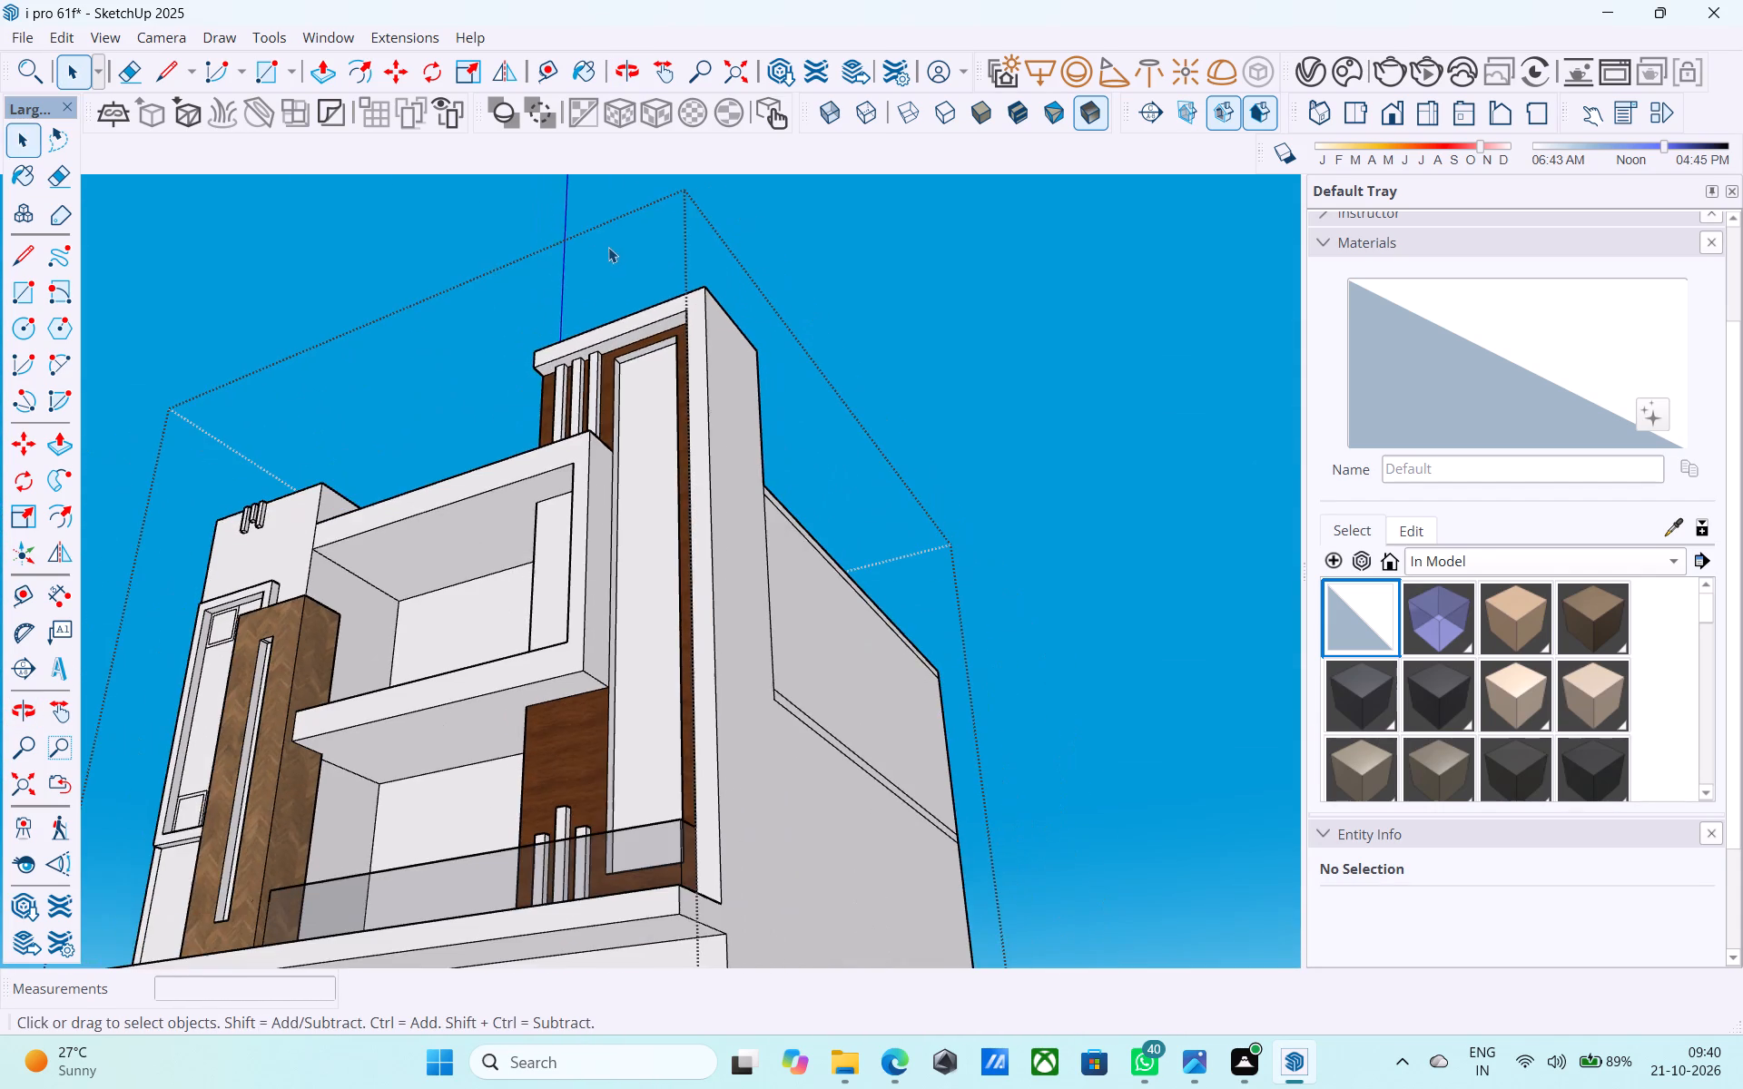
scroll(624, 270, "down", 2)
scroll(624, 403, "down", 2)
middle_click_drag(632, 435, 663, 553)
scroll(615, 299, "up", 3)
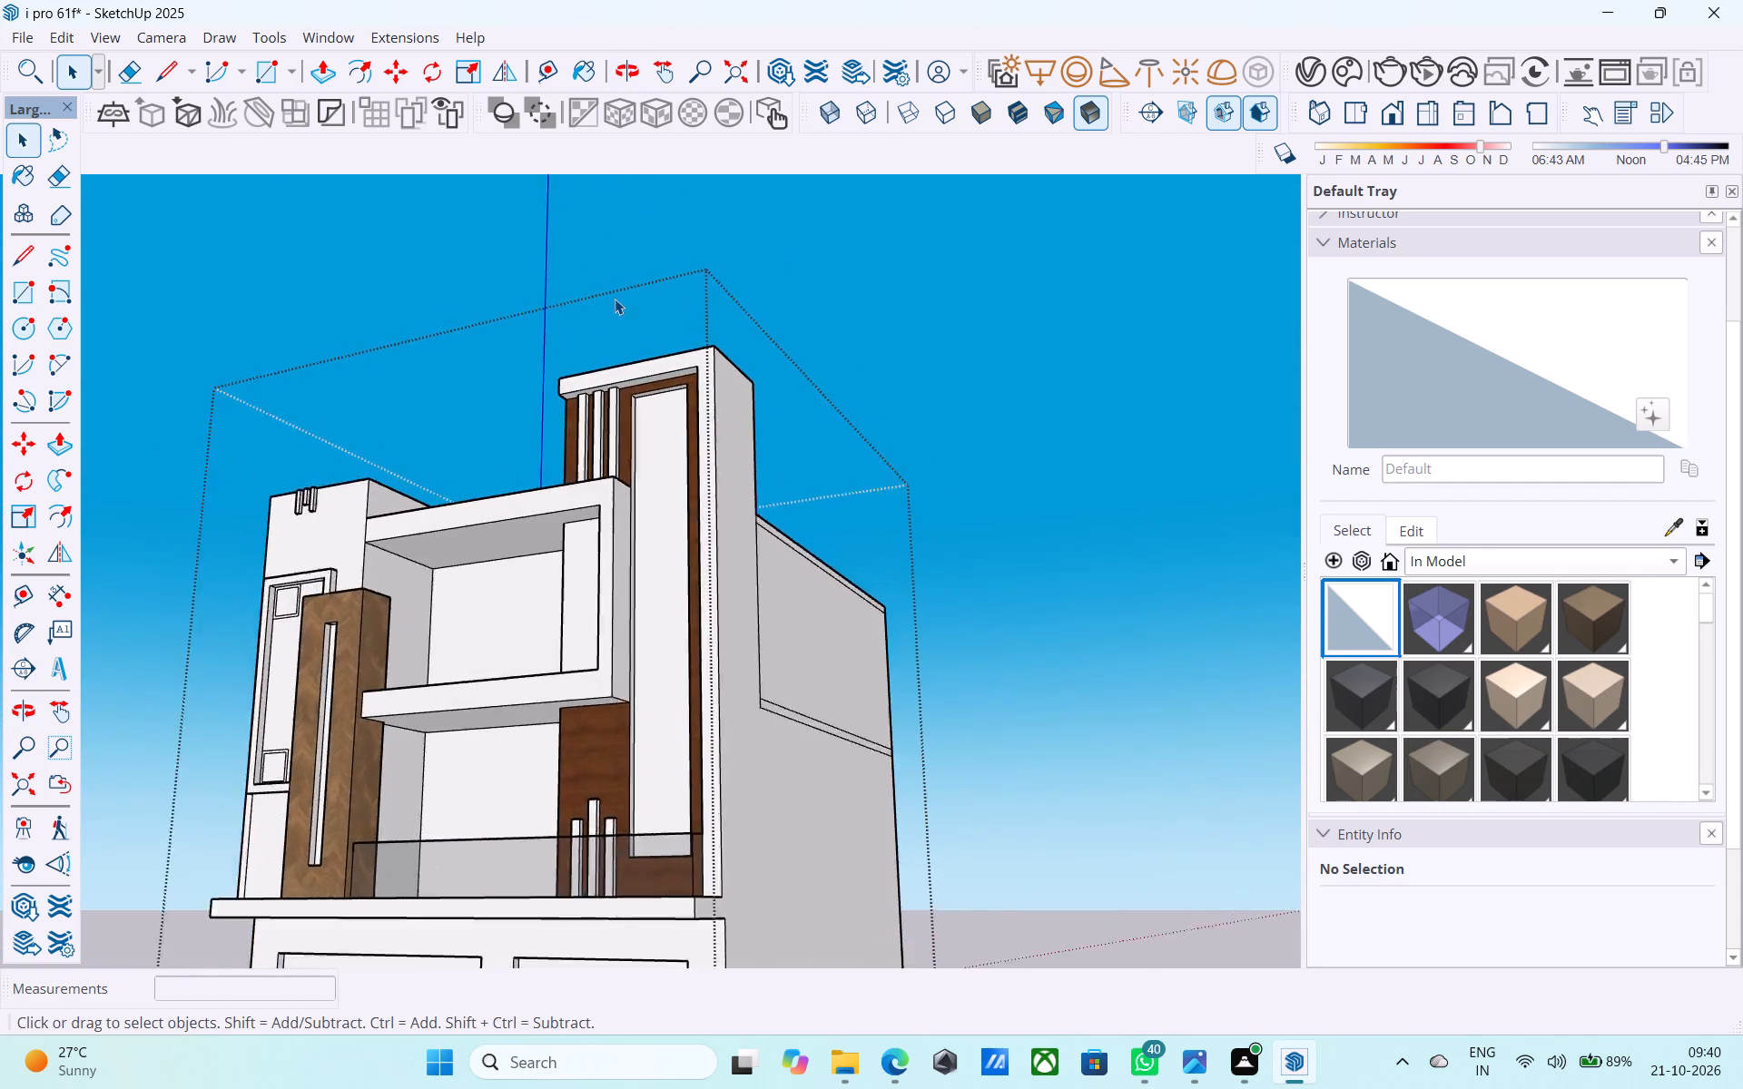
scroll(615, 299, "up", 2)
scroll(627, 315, "down", 4)
middle_click_drag(642, 388, 650, 430)
scroll(663, 480, "down", 2)
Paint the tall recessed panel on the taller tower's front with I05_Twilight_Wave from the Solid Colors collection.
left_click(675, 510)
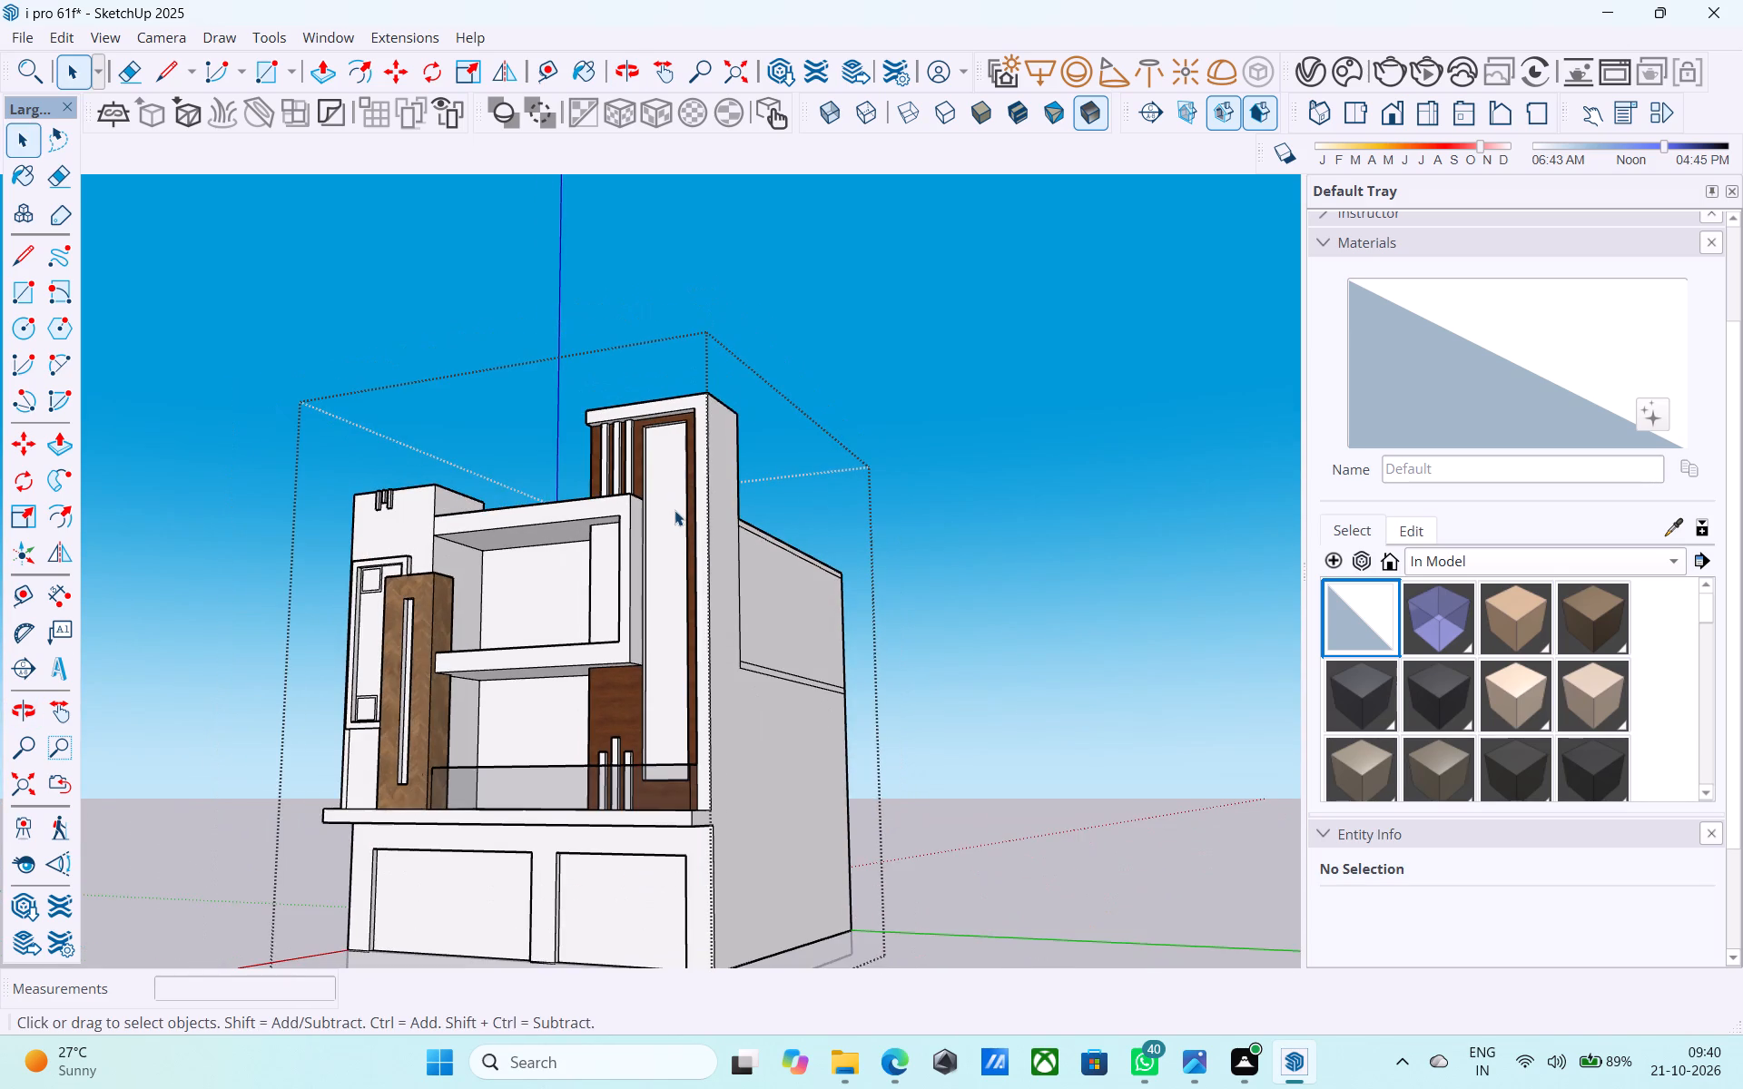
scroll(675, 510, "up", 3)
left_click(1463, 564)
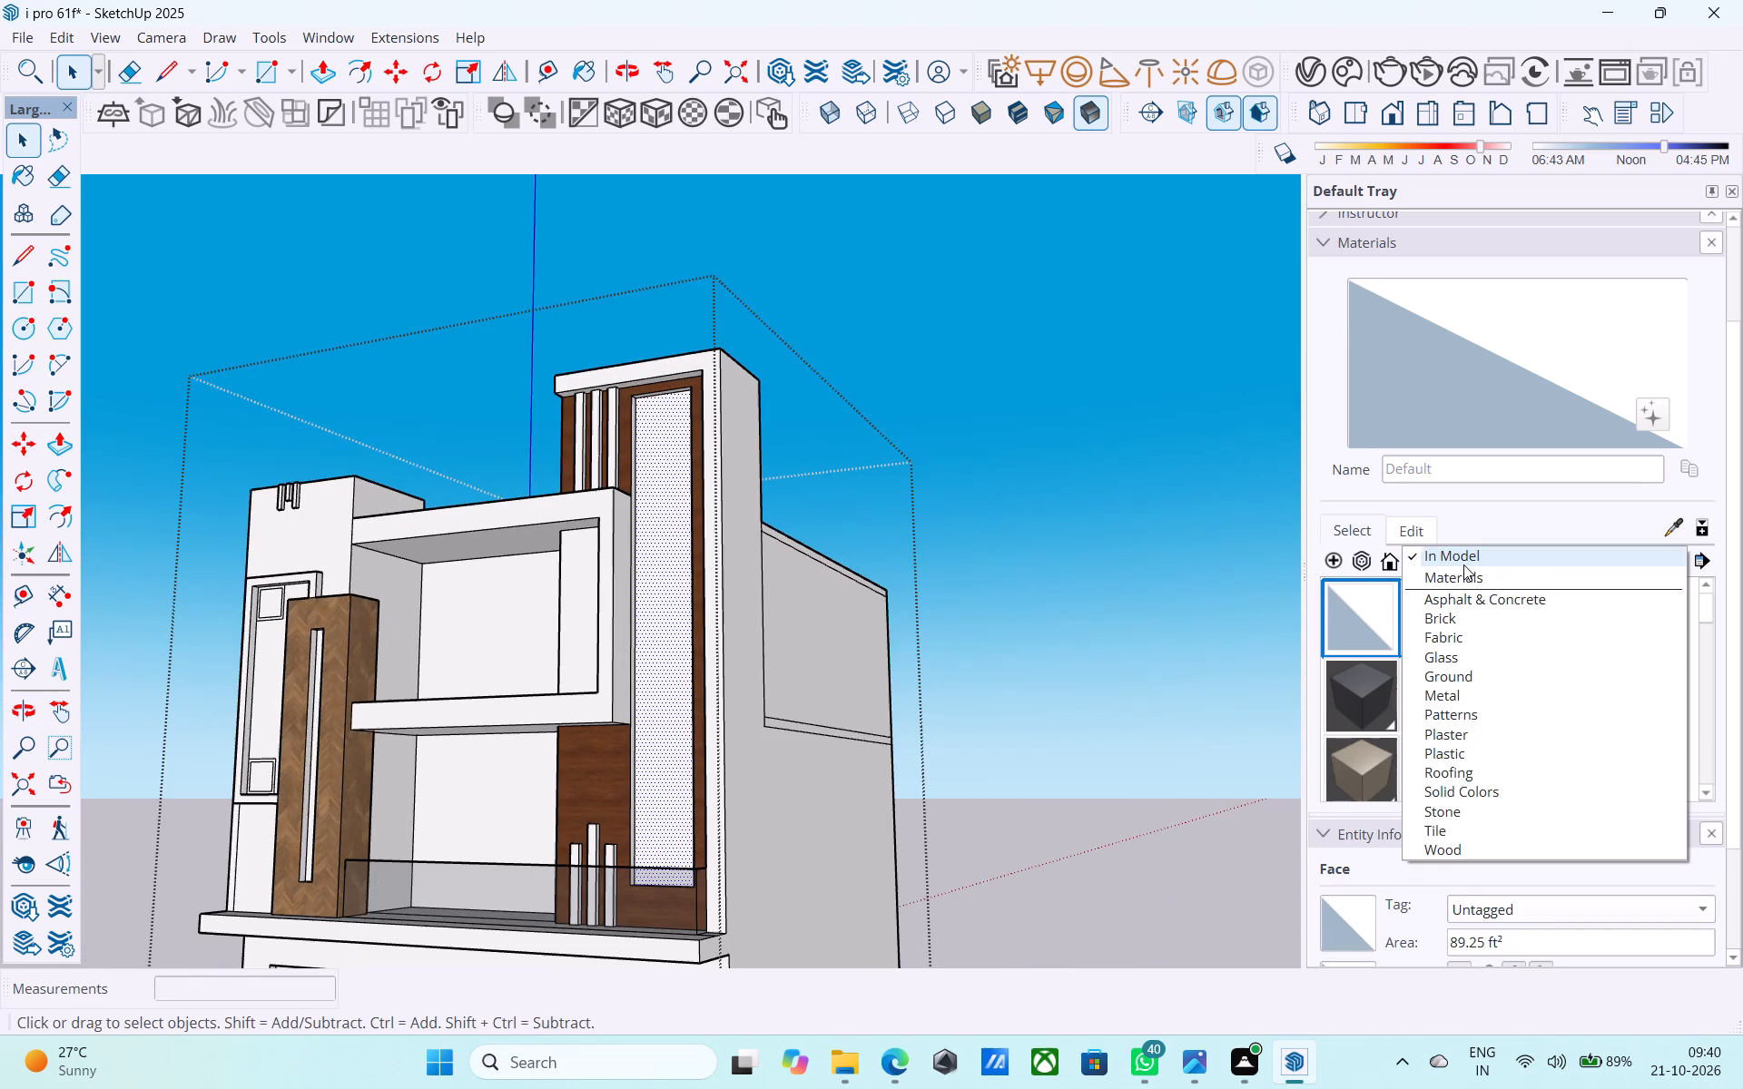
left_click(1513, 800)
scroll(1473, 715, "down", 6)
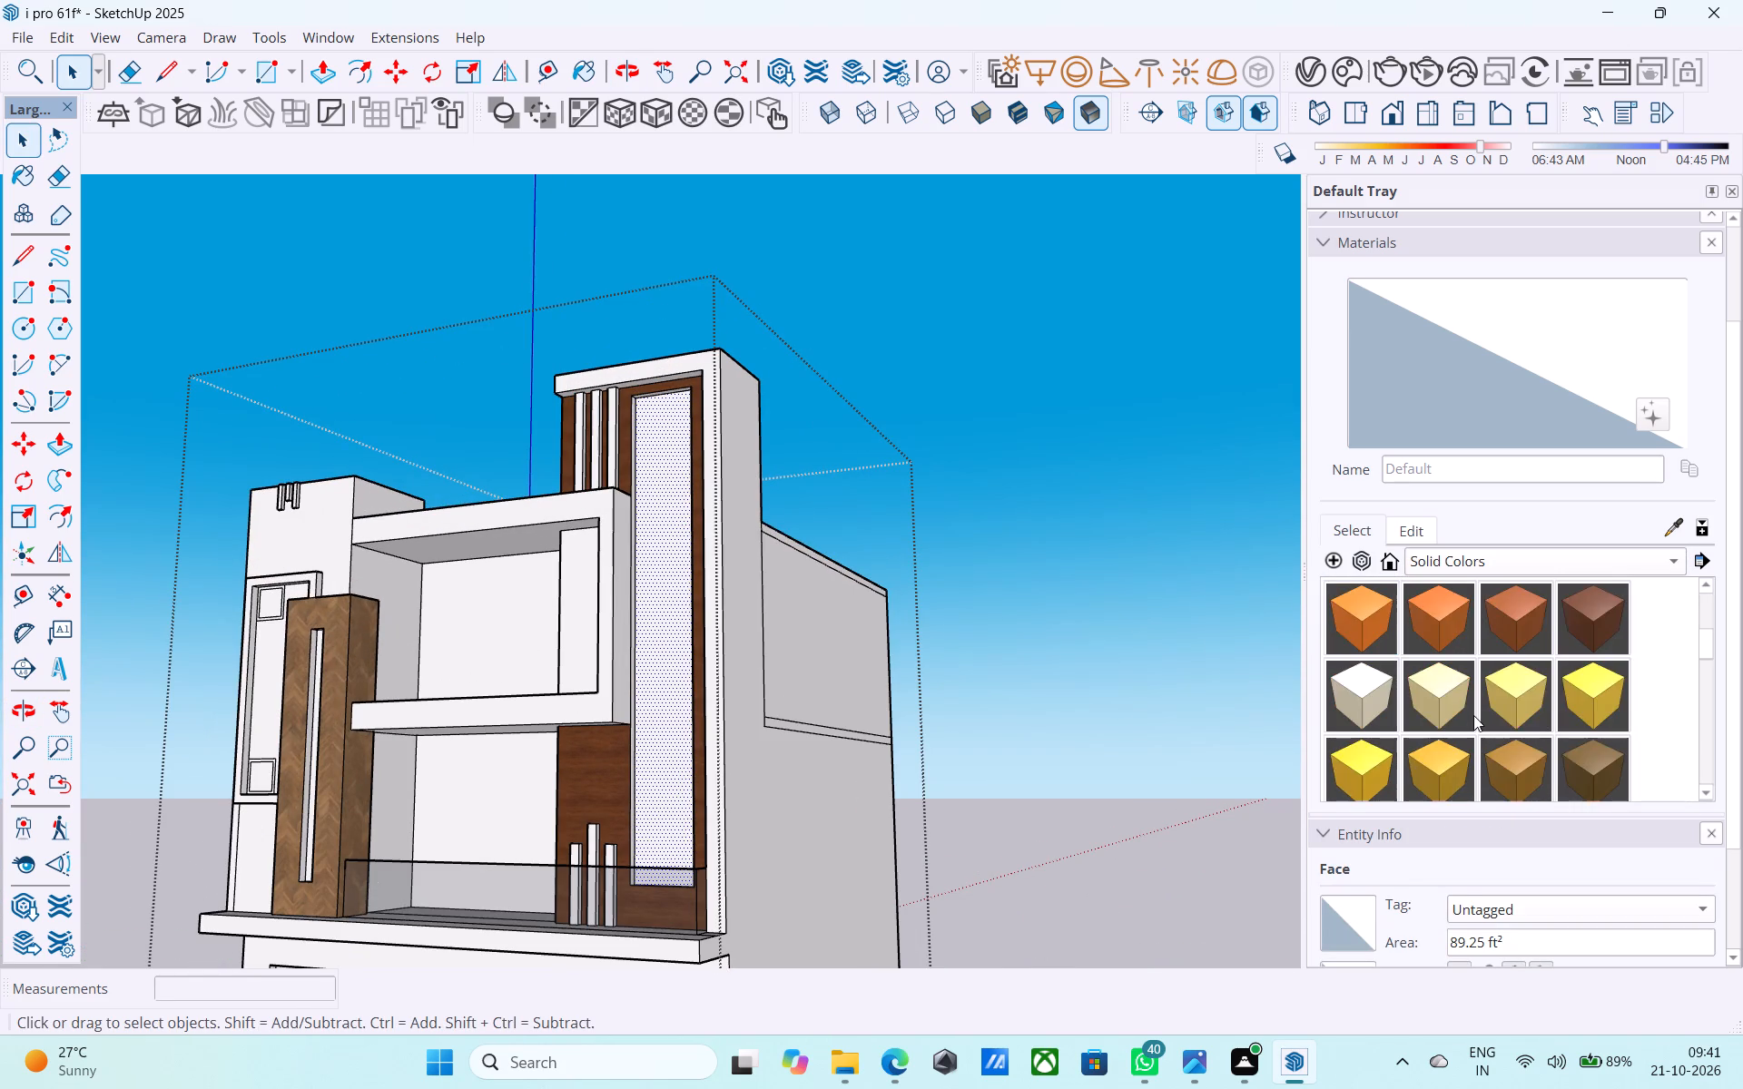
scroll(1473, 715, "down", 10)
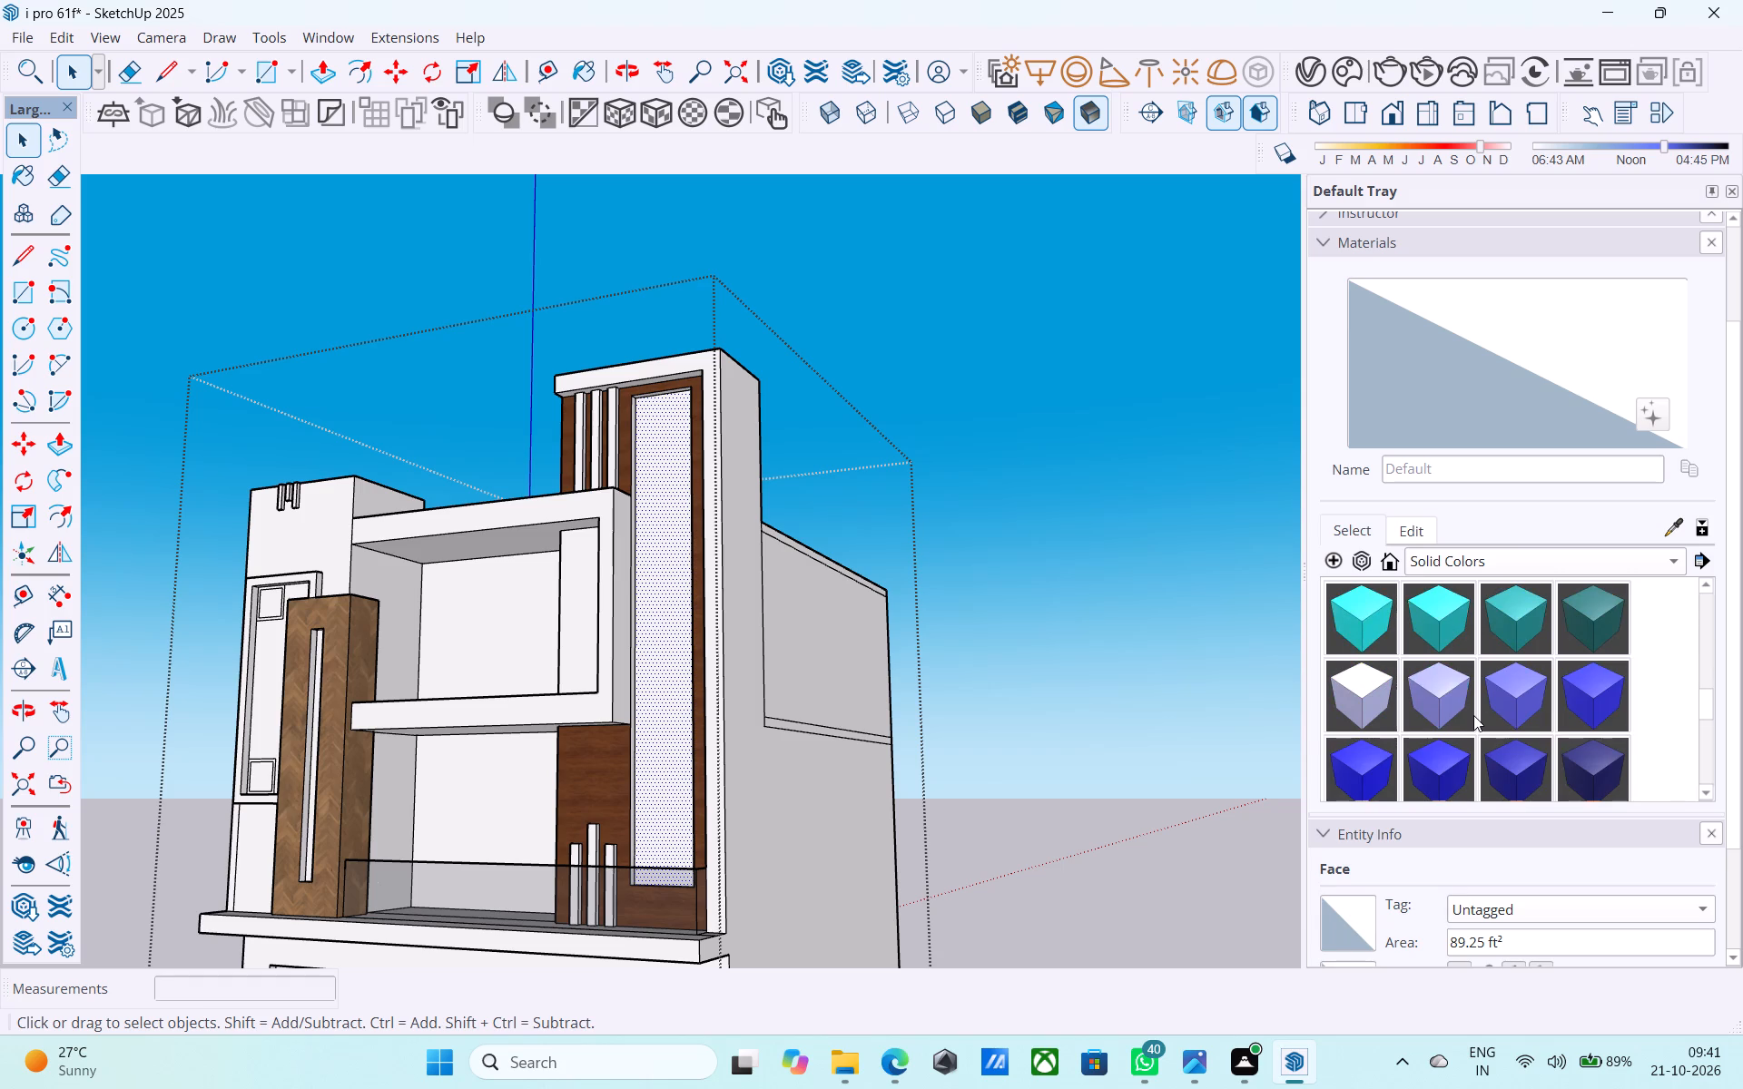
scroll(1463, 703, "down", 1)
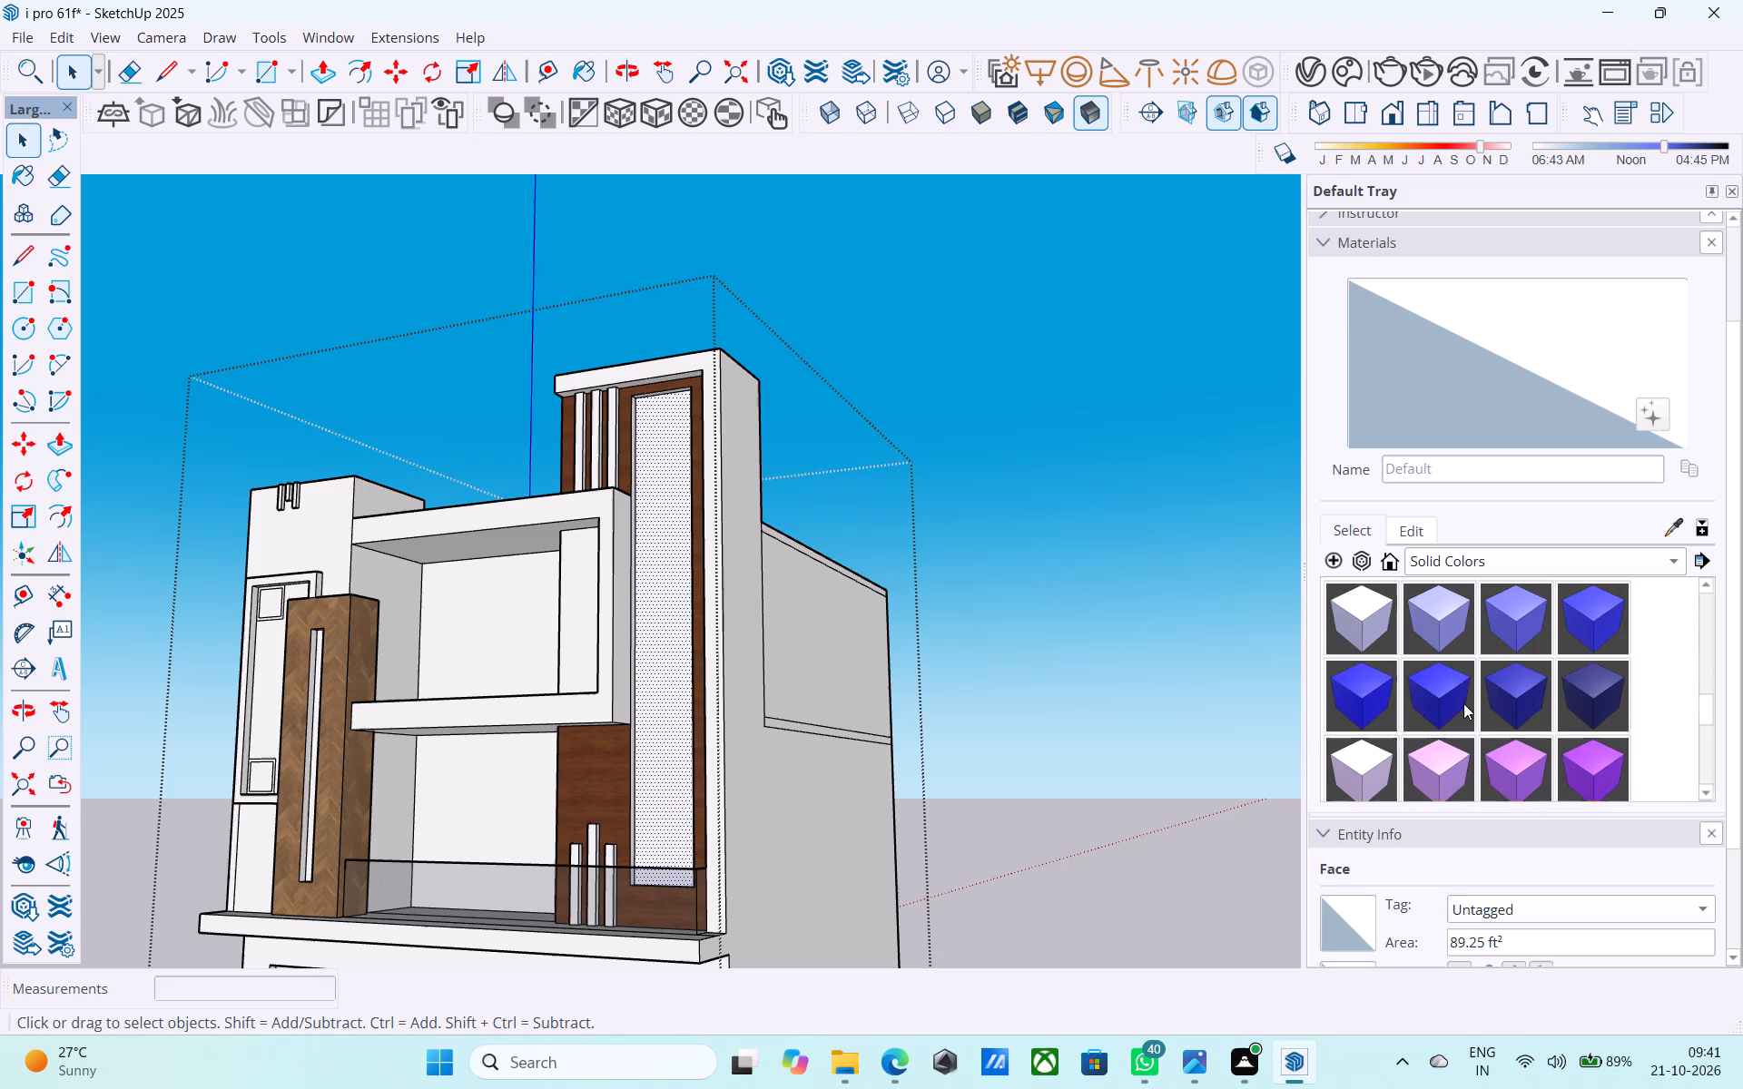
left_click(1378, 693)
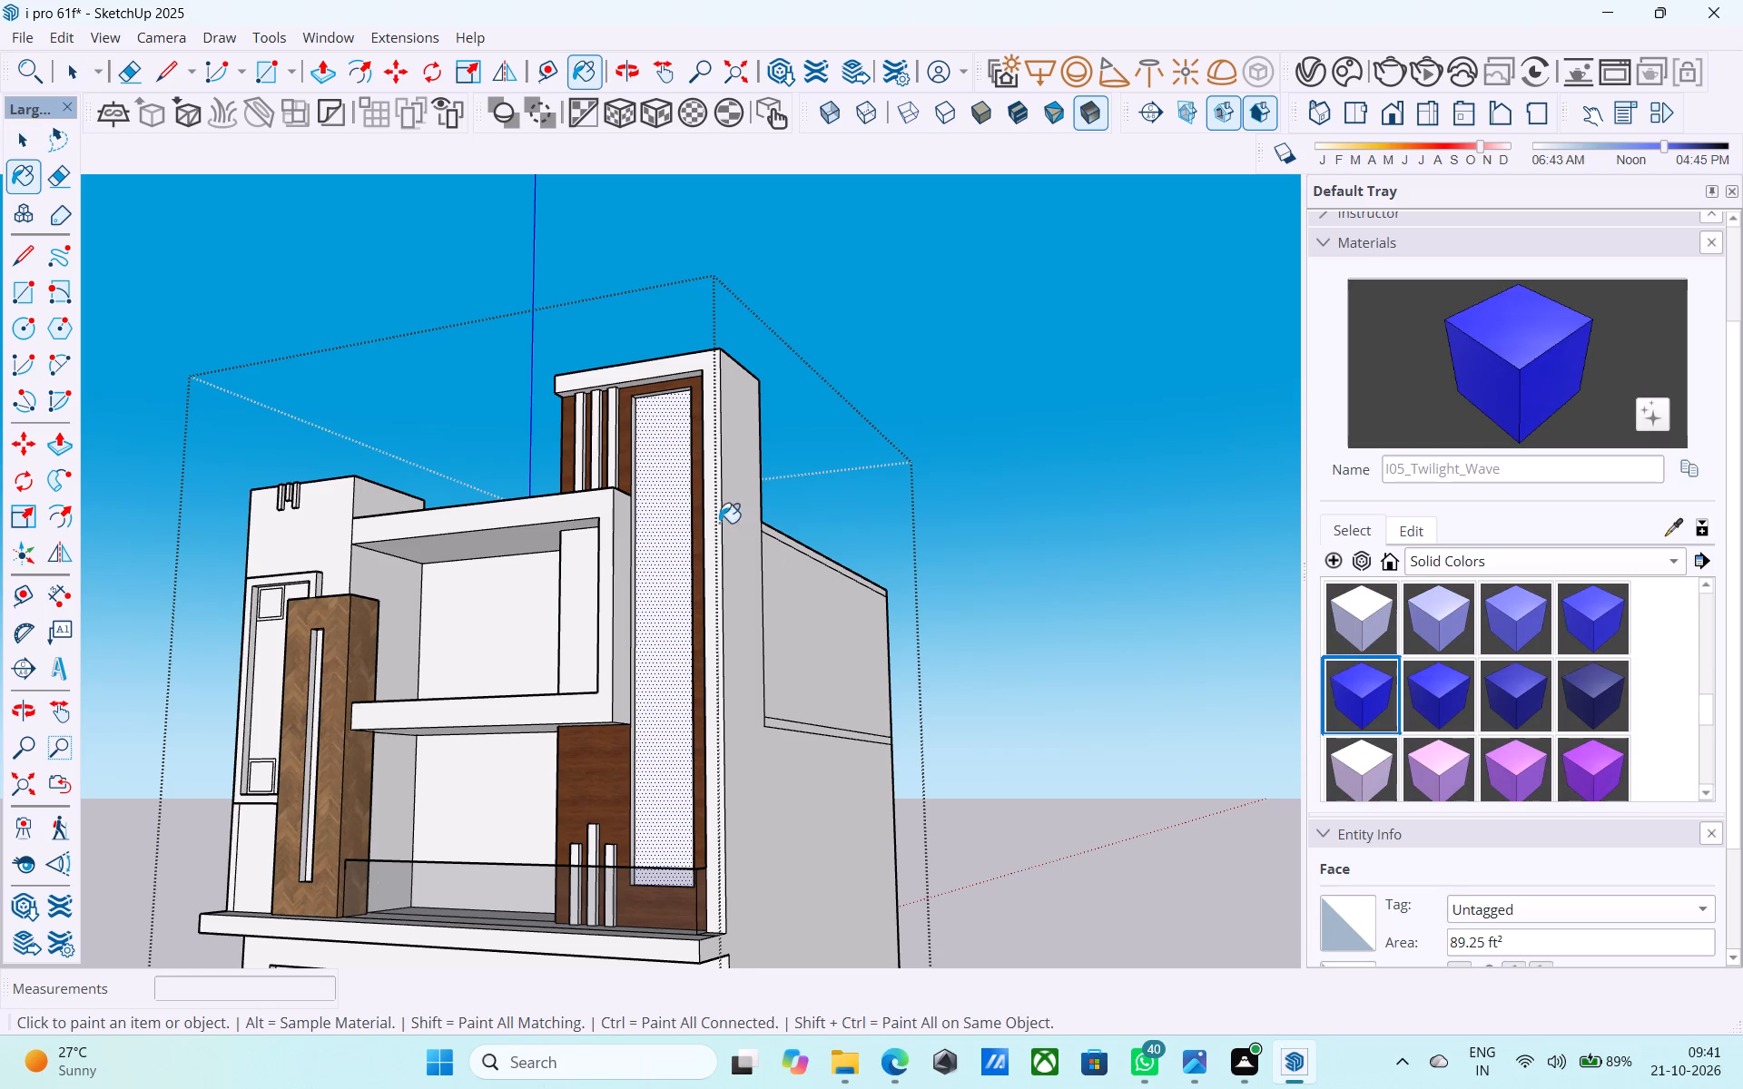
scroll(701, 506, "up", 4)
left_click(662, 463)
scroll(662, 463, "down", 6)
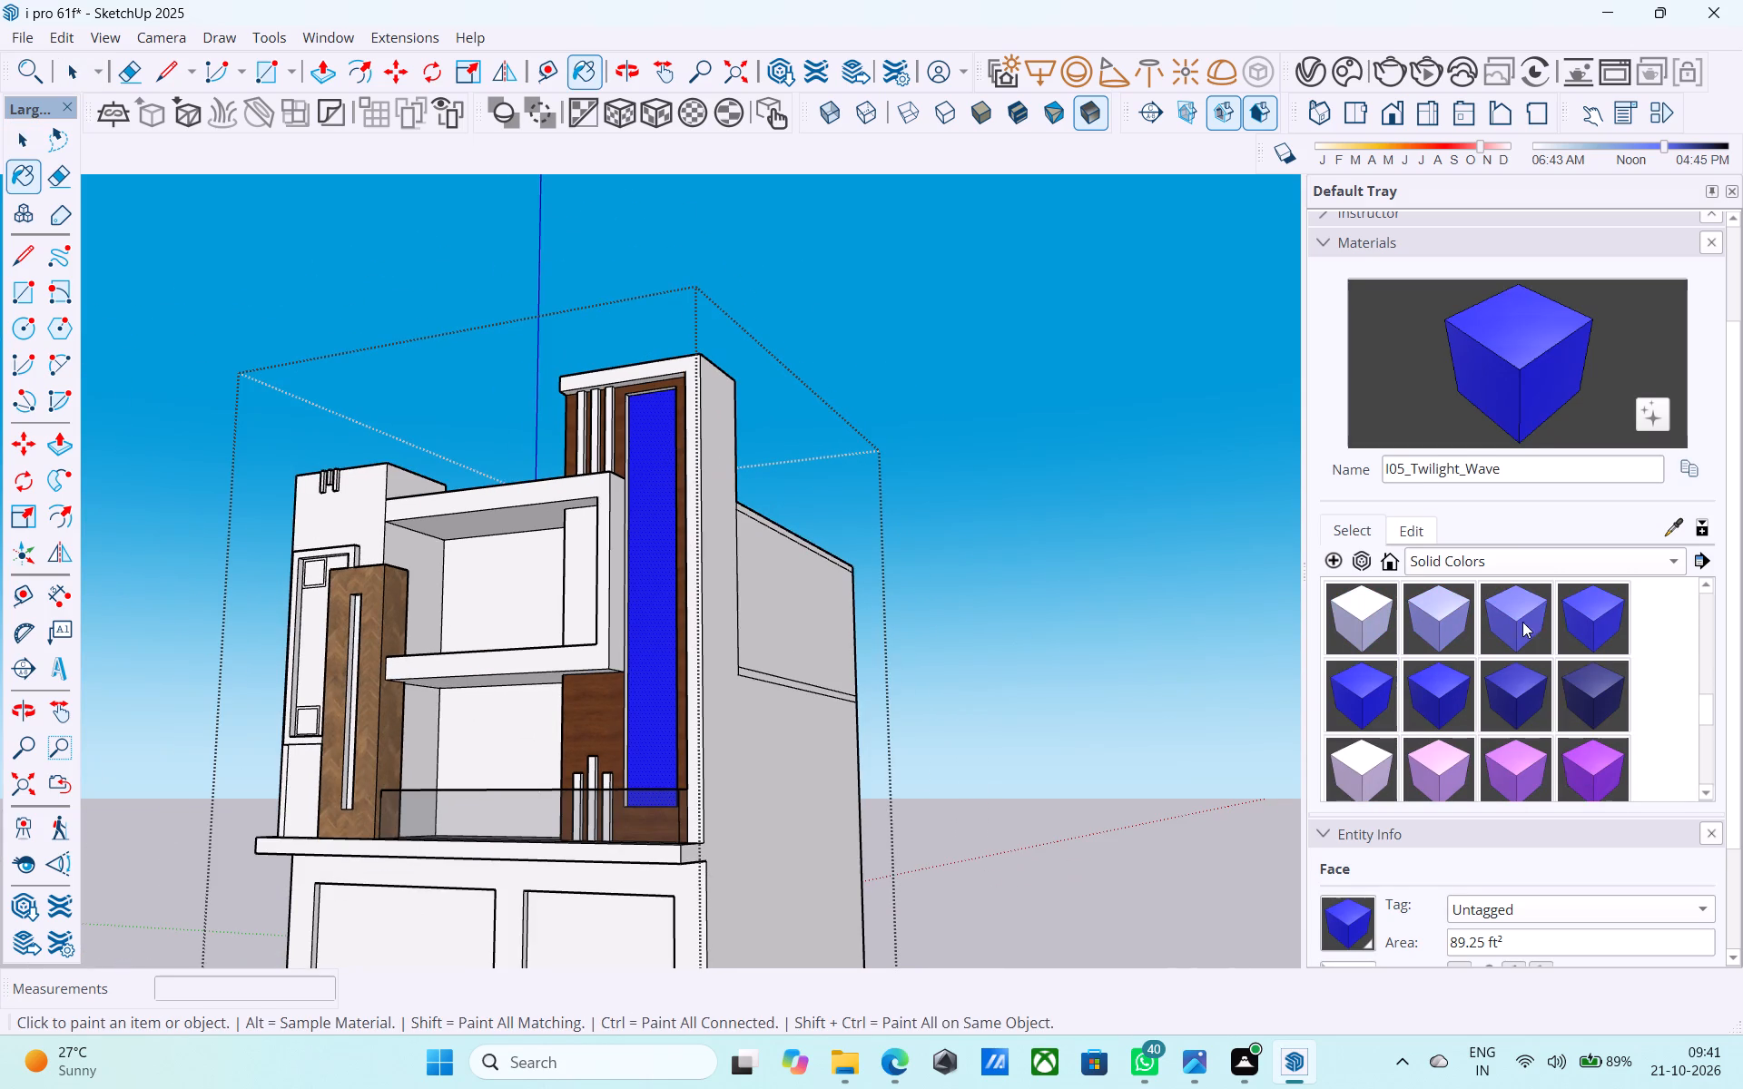
Paint the taller tower's tall recessed panel with I03_Bluebell_Mist from the Solid Colors collection.
left_click(1520, 619)
left_click(647, 504)
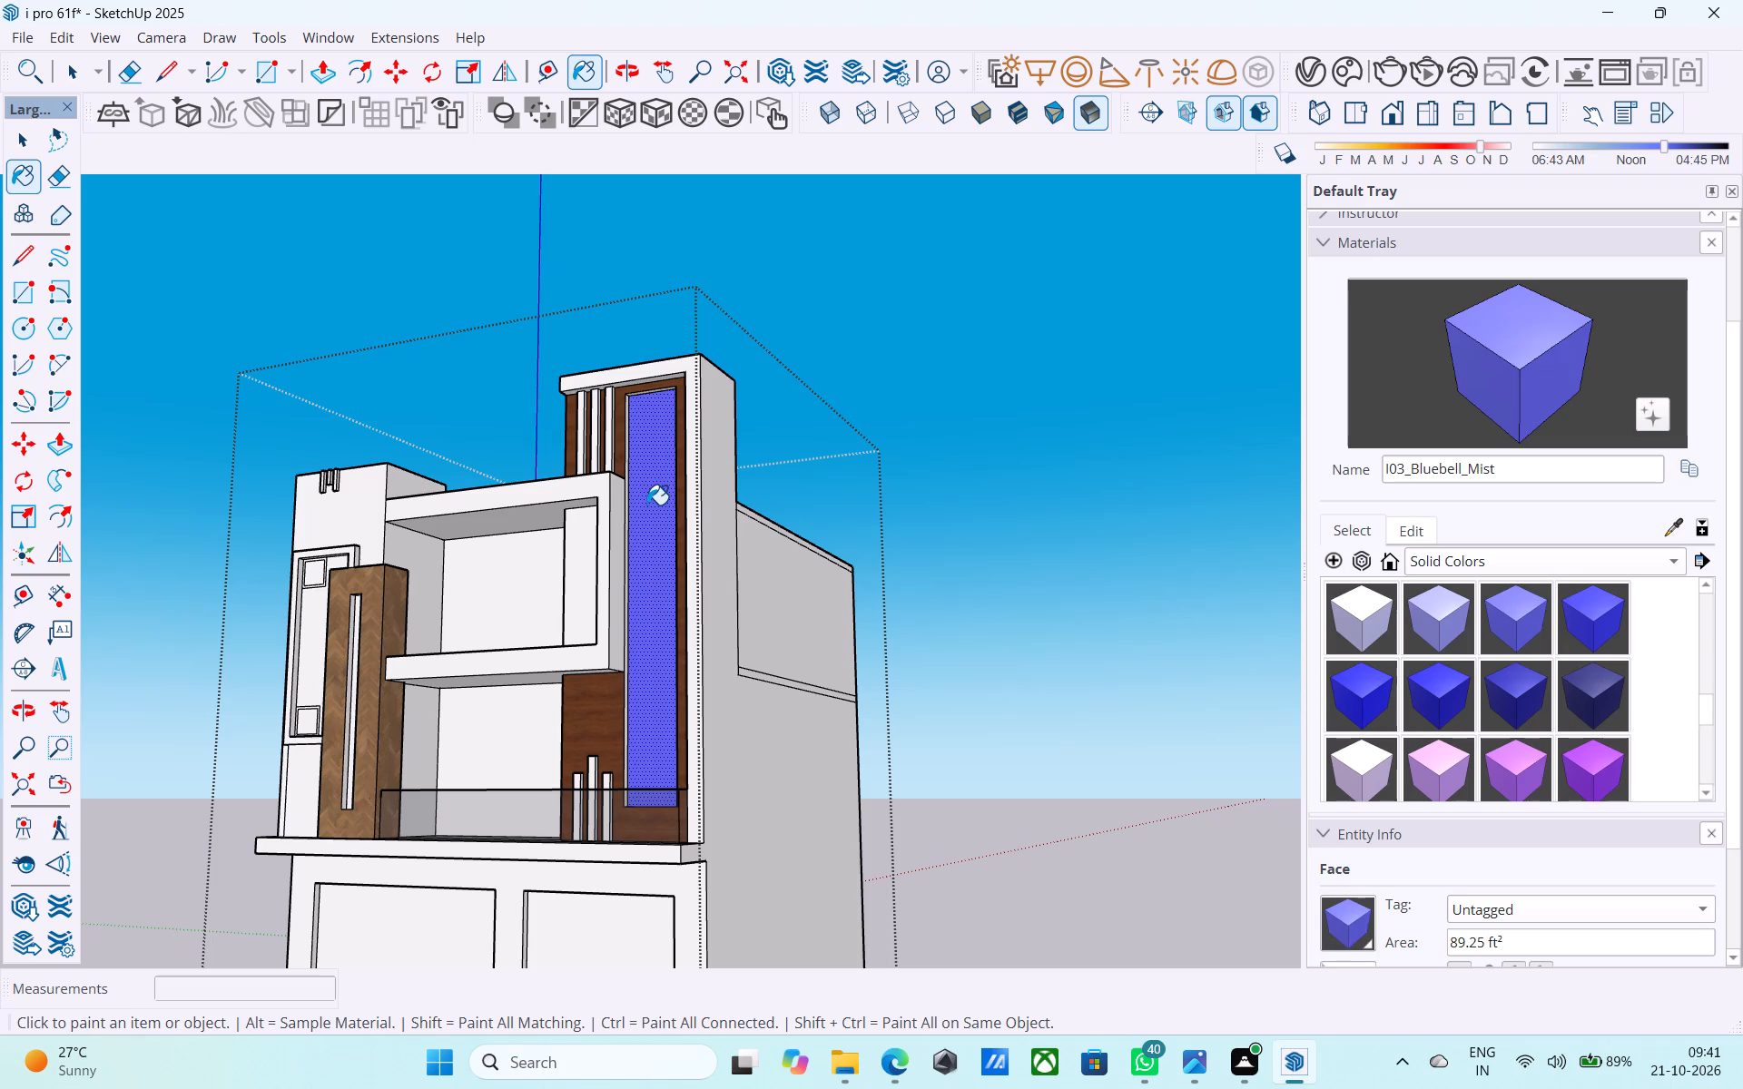
Edit the I03_Bluebell_Mist material's color to a slightly lighter, less saturated blue.
middle_click_drag(647, 505, 699, 738)
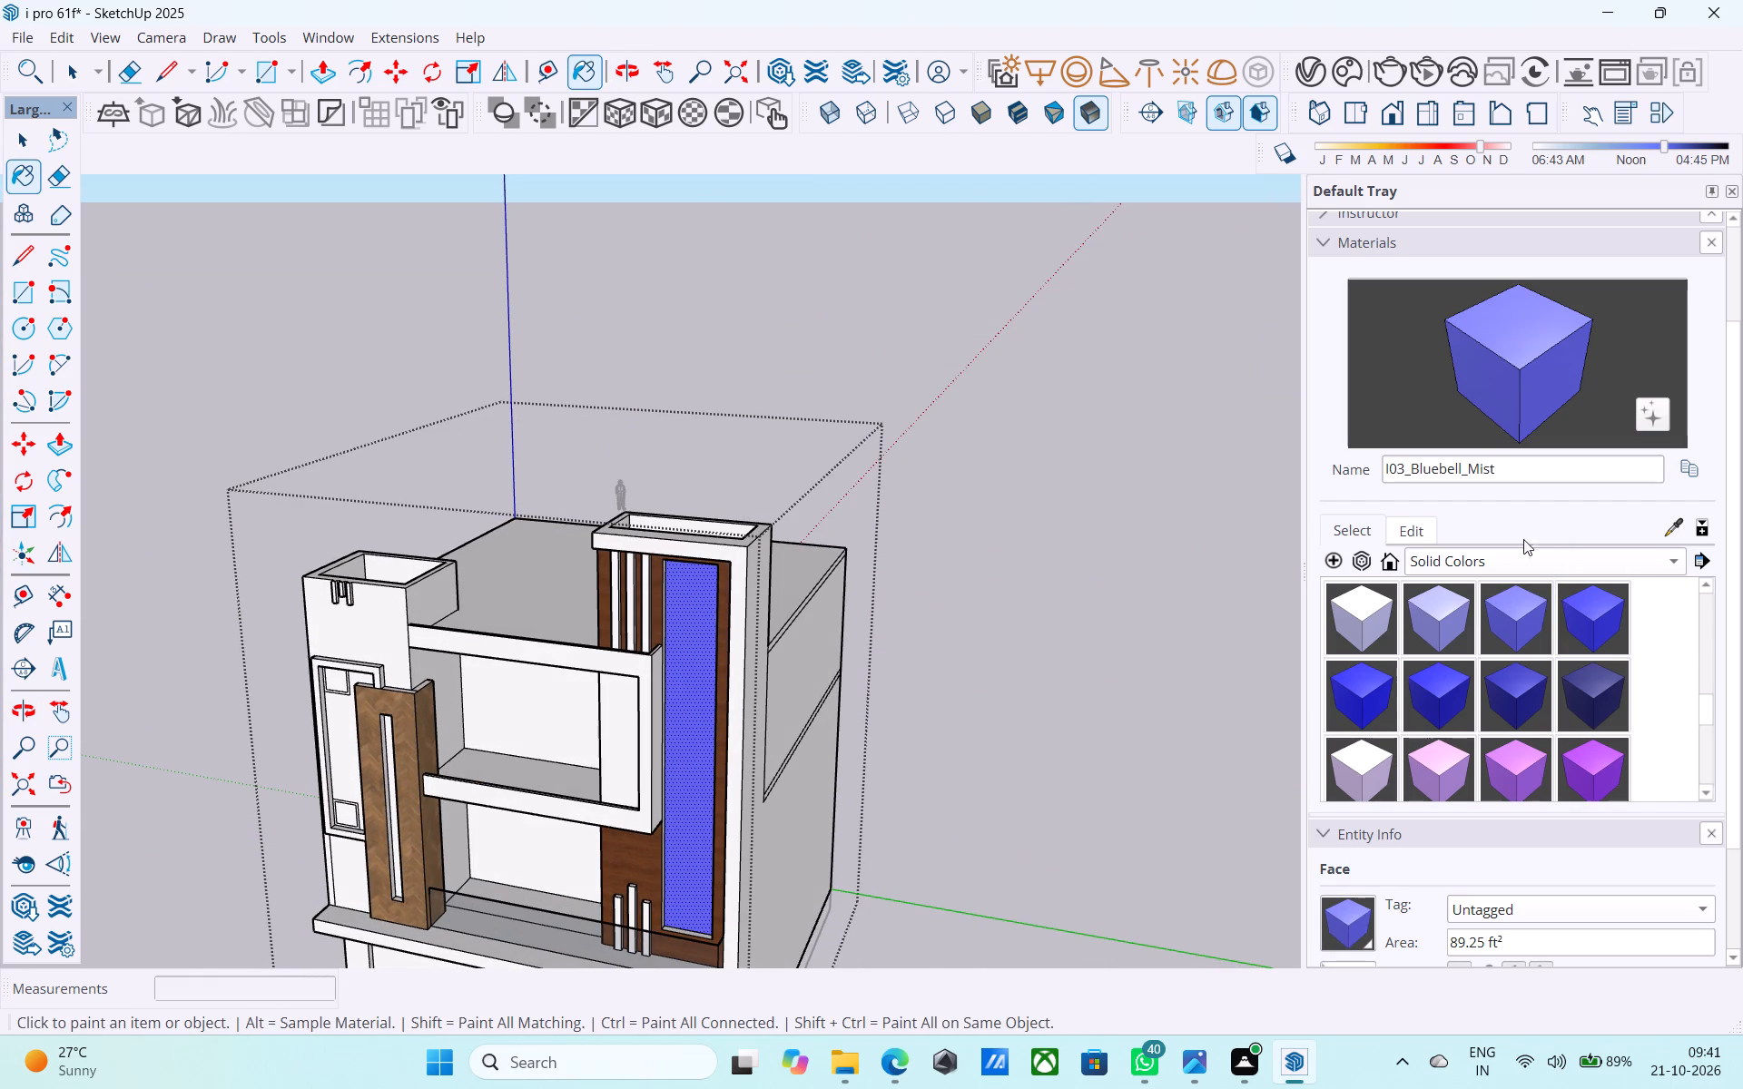
left_click(1425, 533)
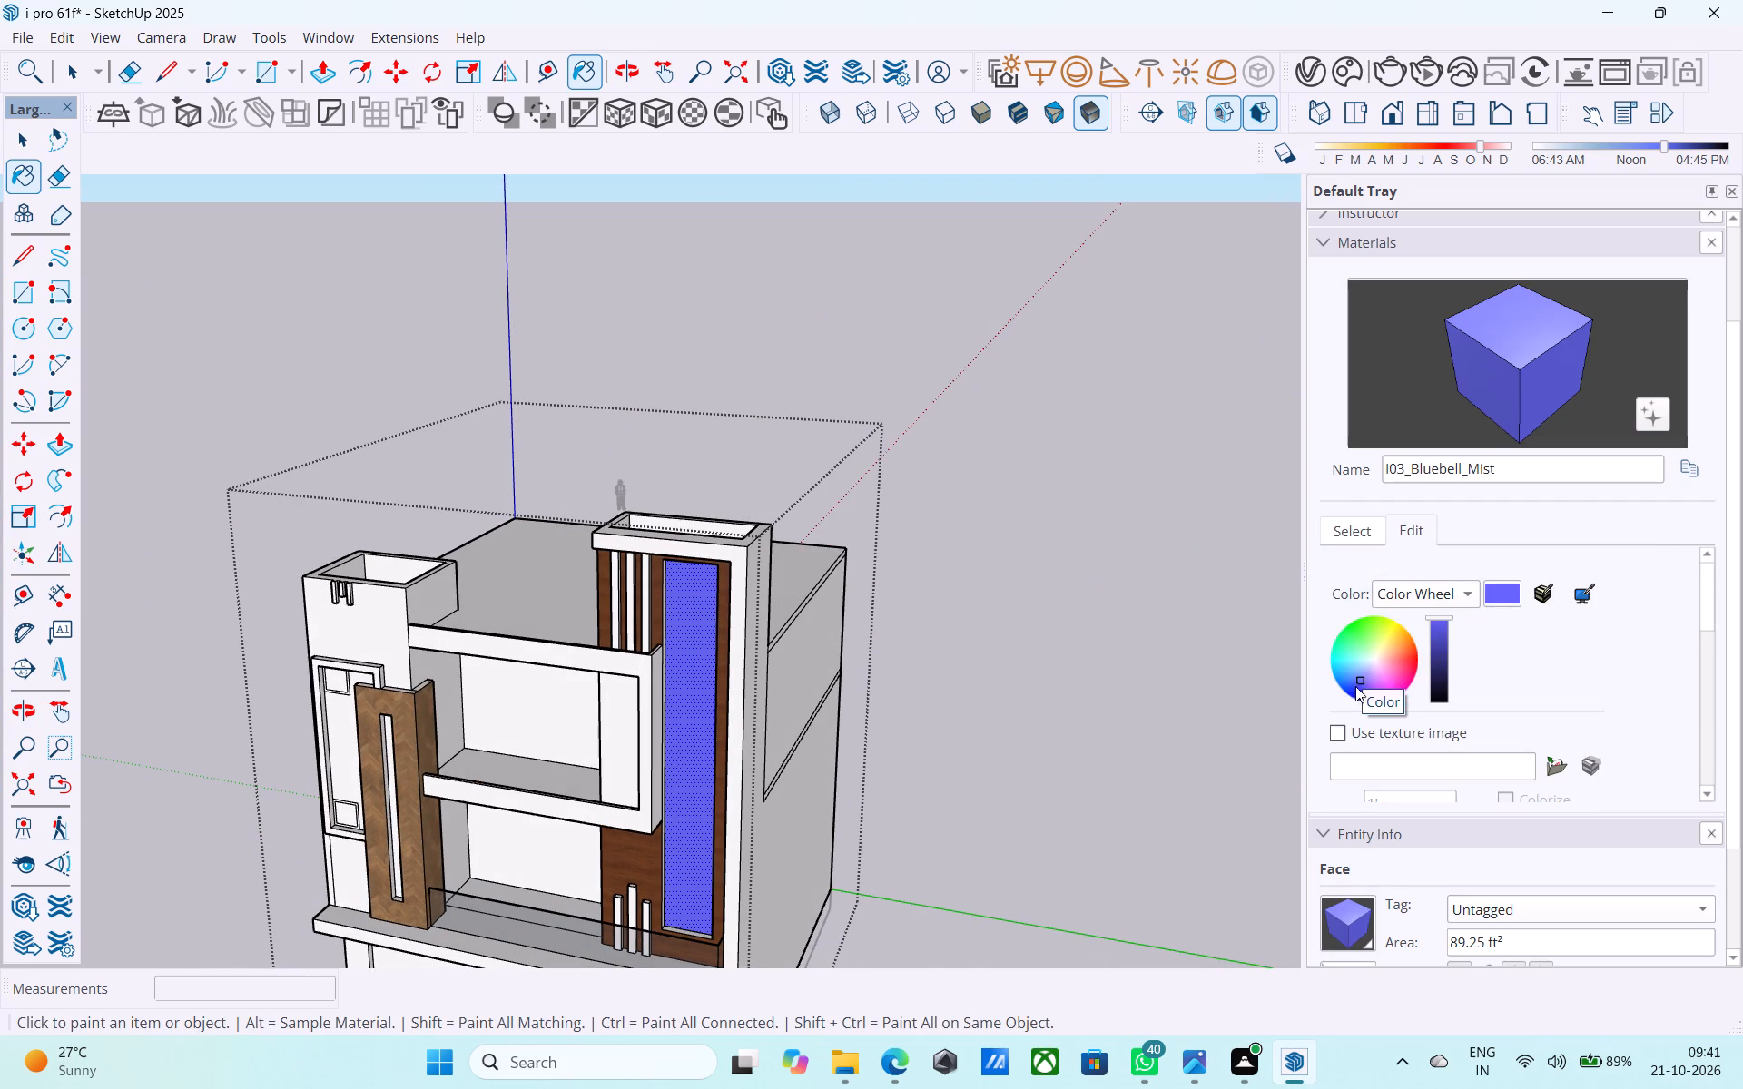
left_click(1363, 677)
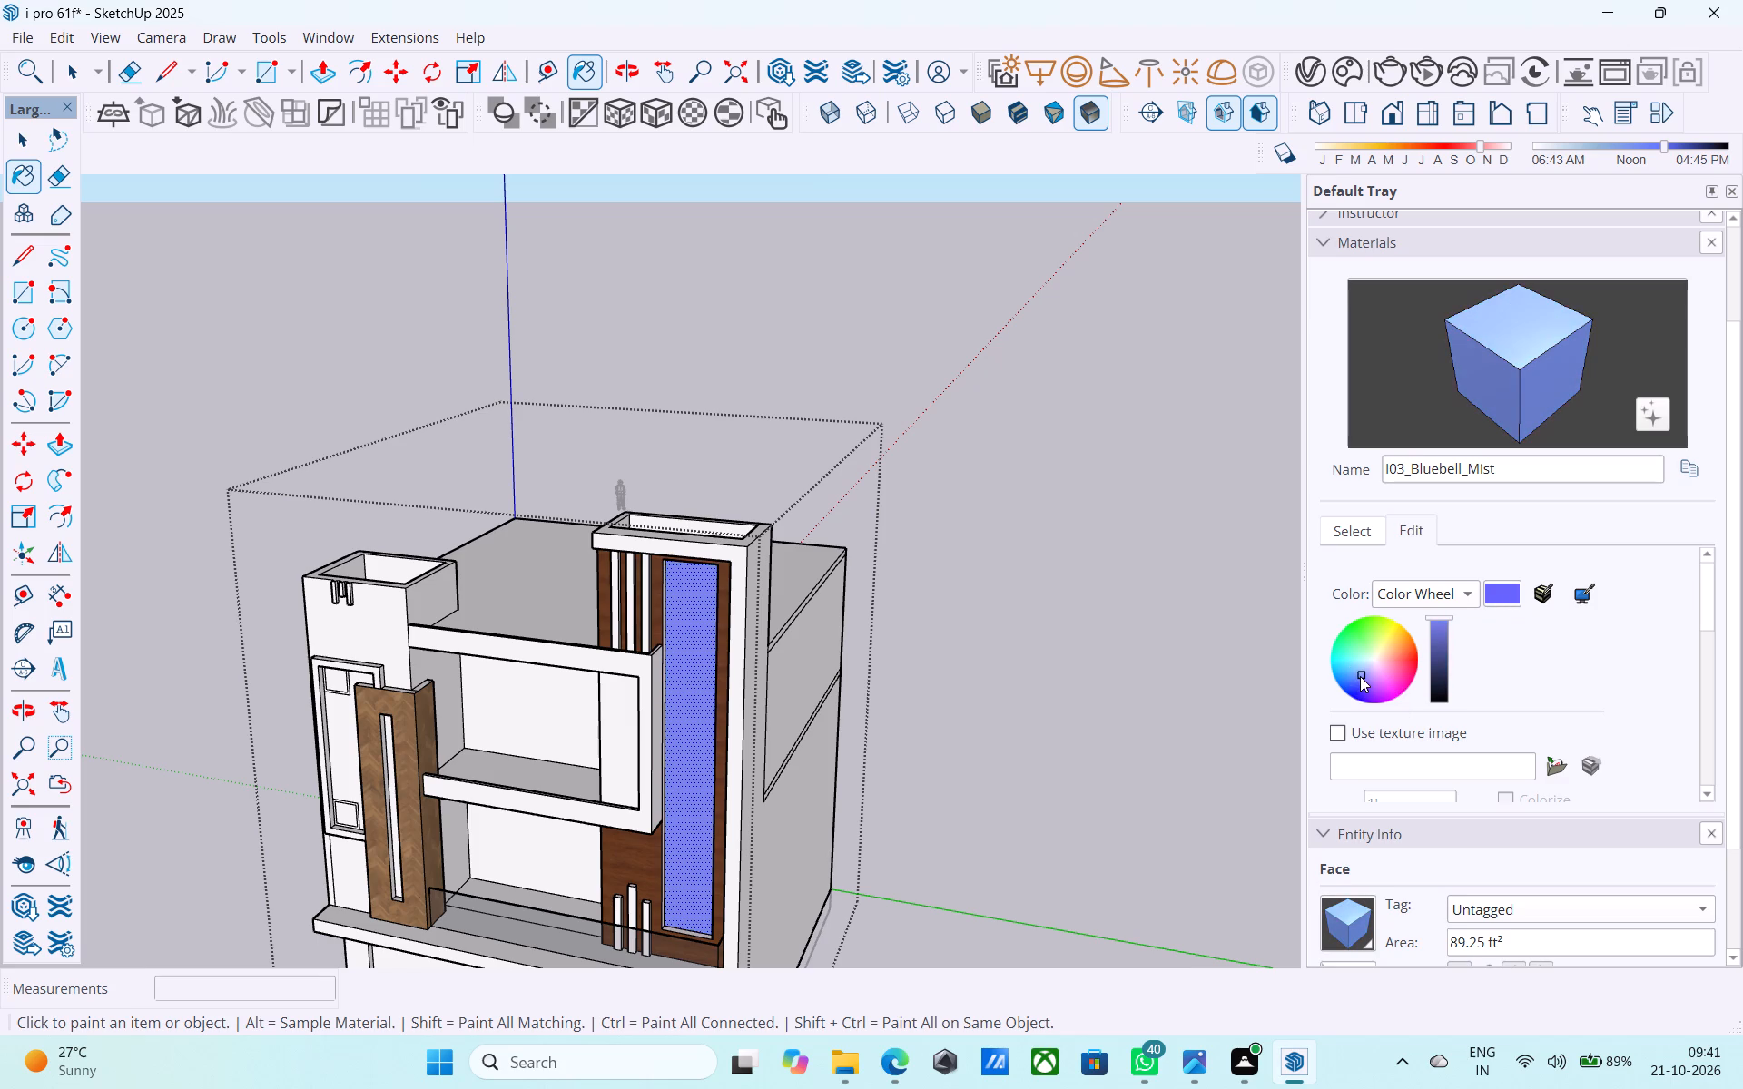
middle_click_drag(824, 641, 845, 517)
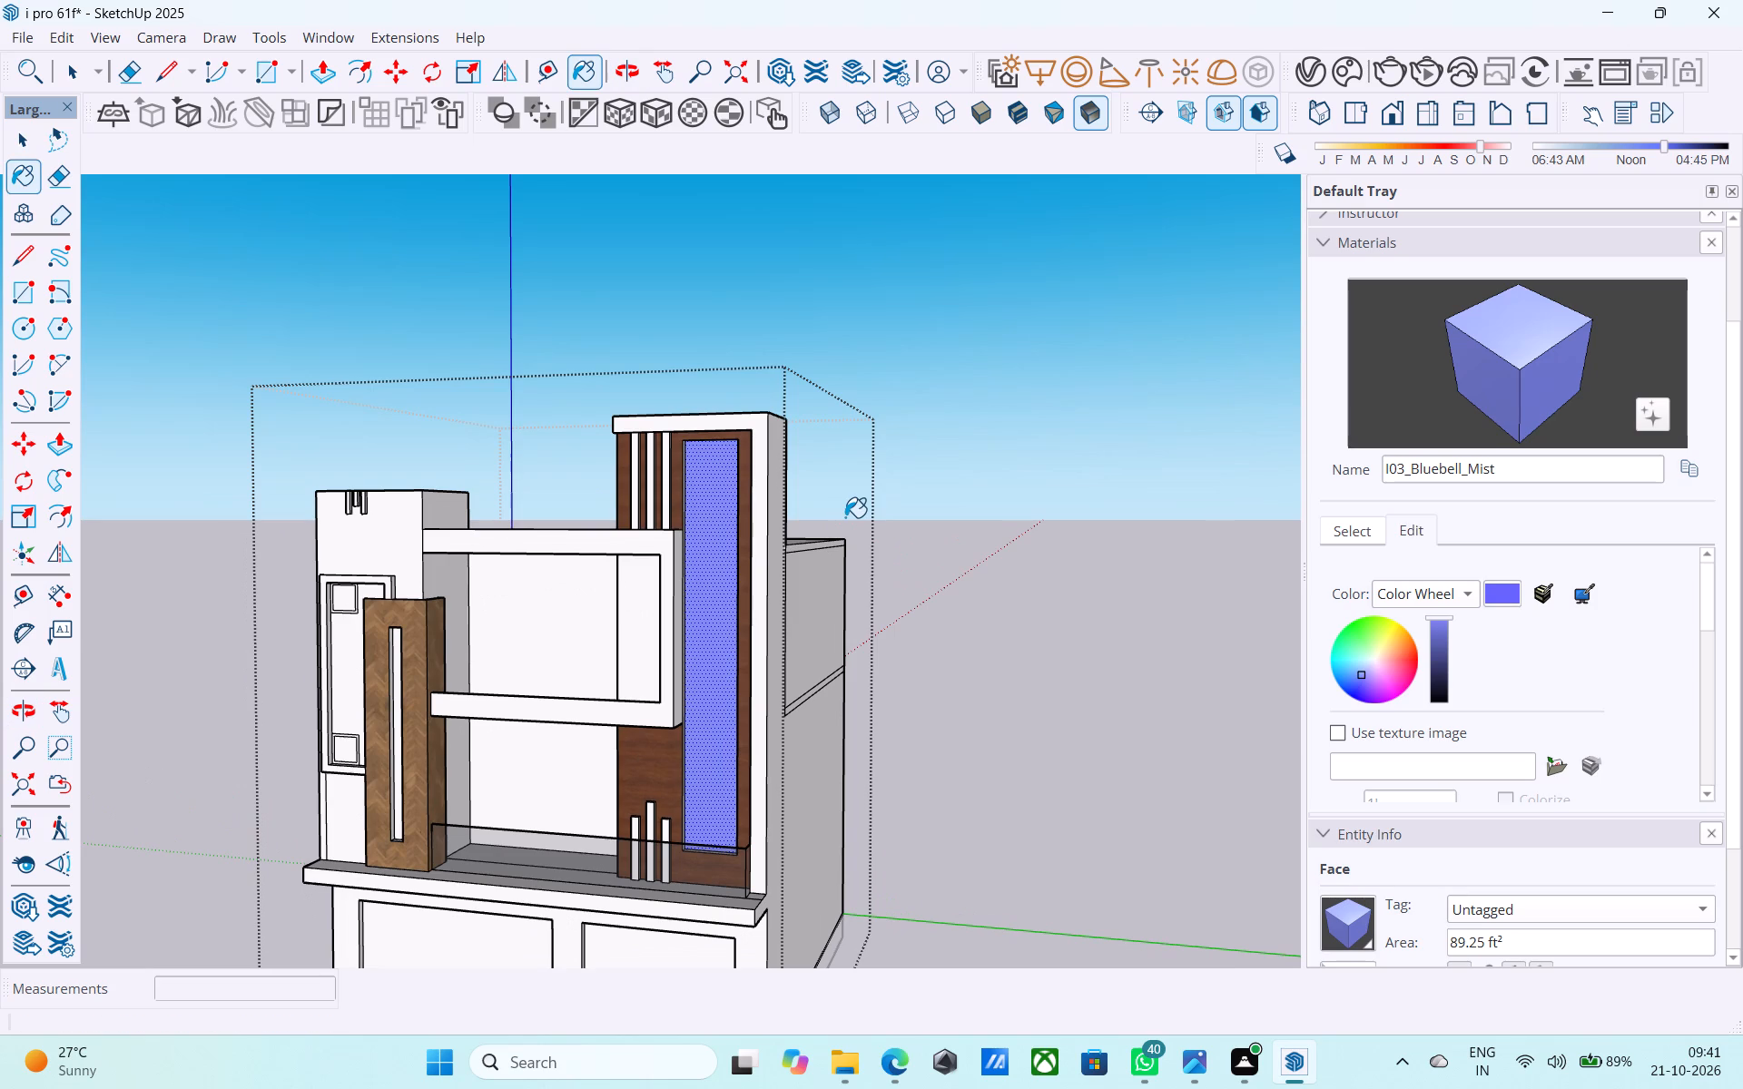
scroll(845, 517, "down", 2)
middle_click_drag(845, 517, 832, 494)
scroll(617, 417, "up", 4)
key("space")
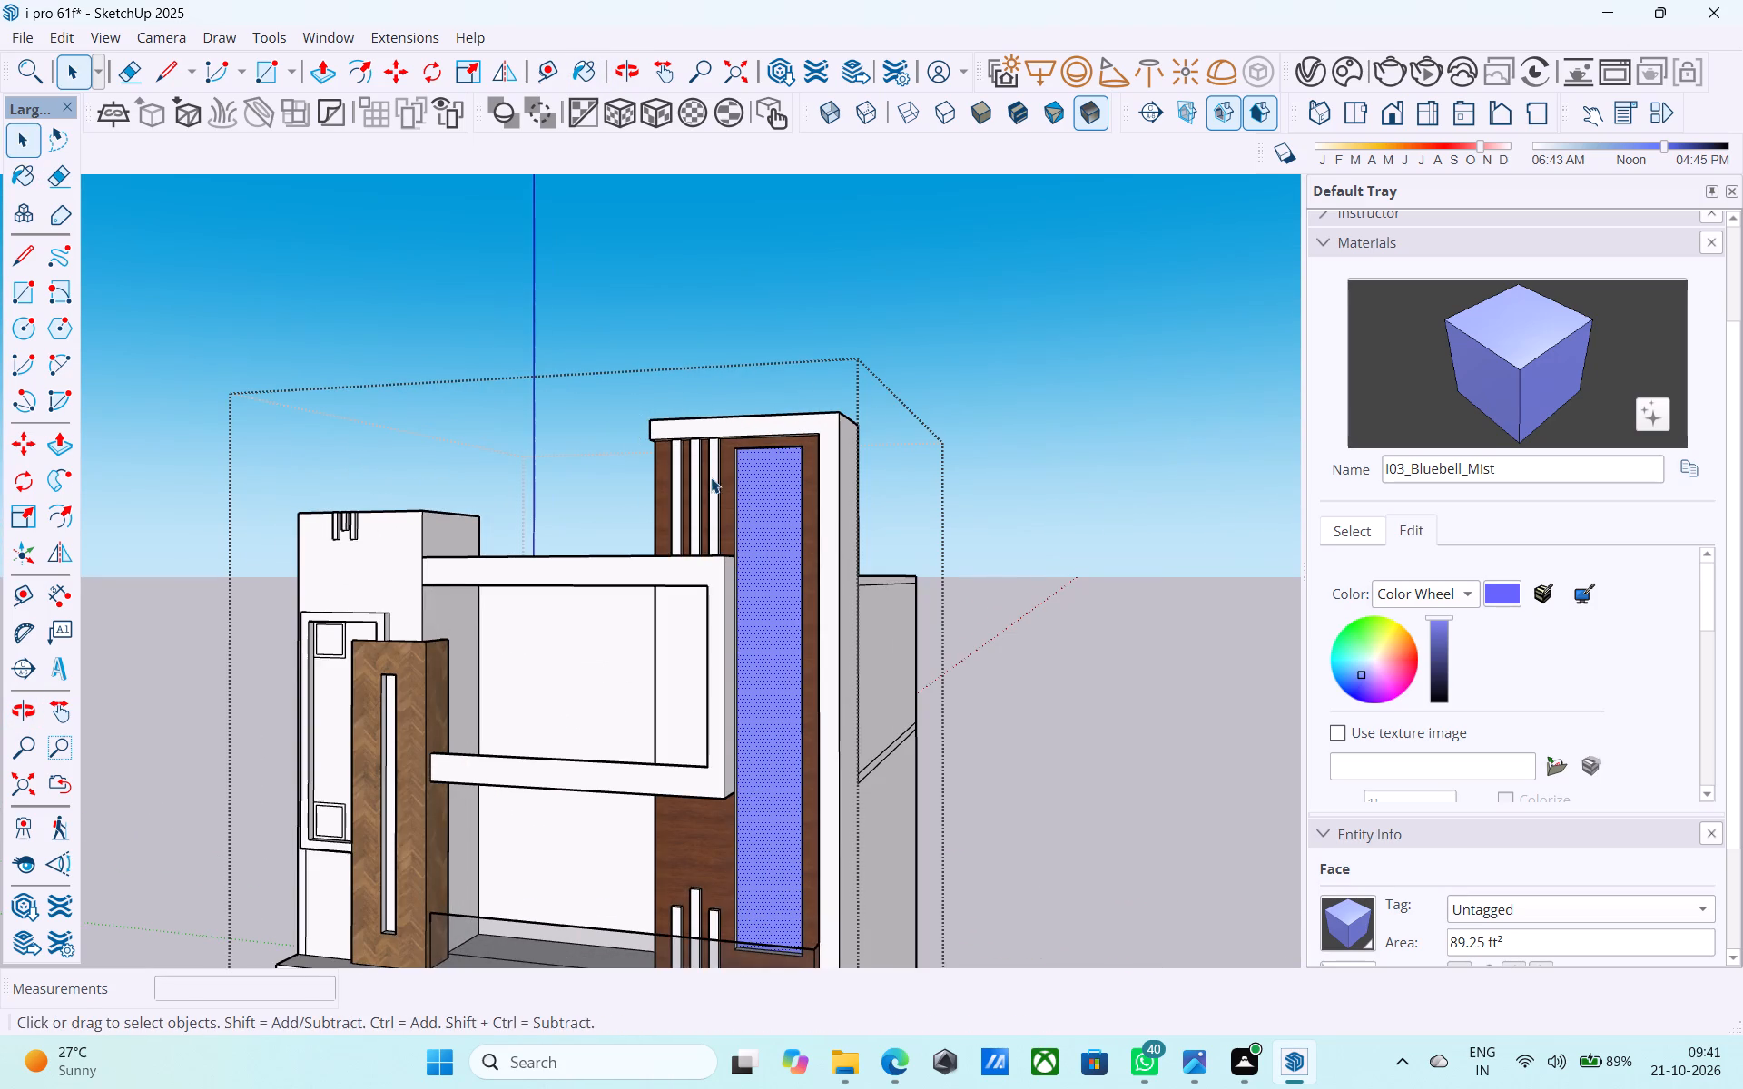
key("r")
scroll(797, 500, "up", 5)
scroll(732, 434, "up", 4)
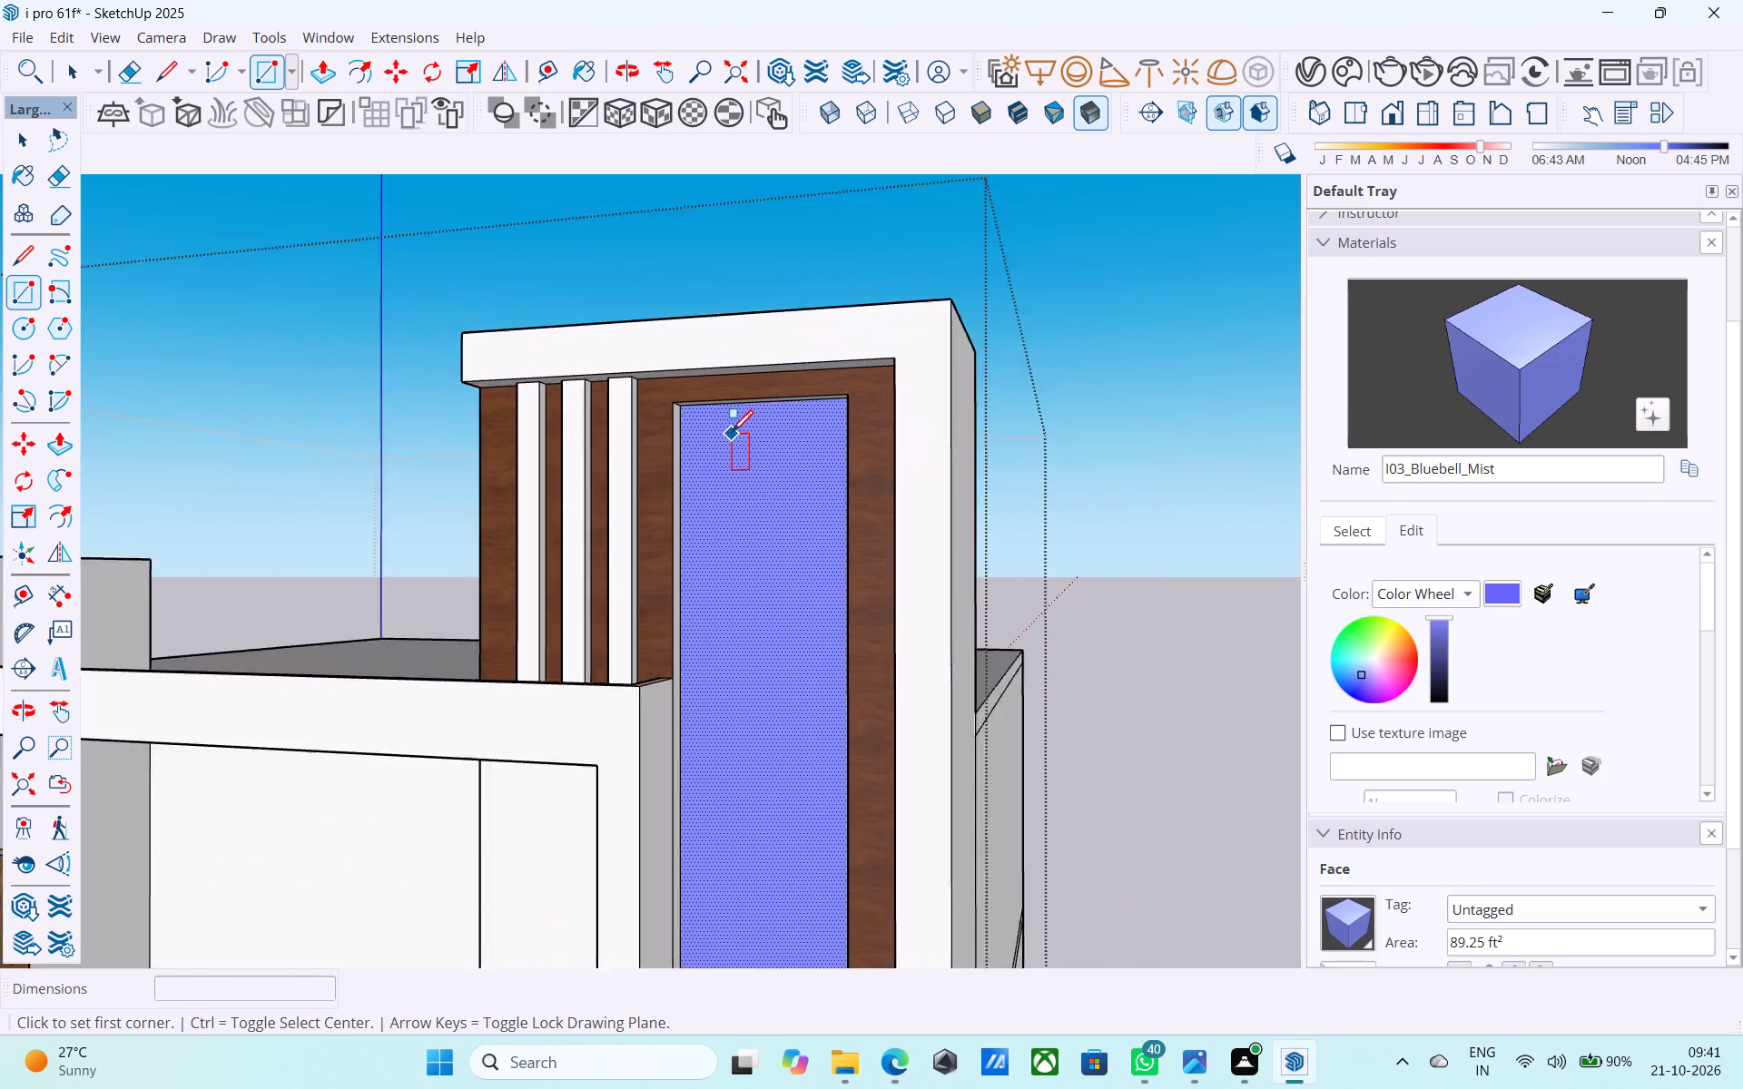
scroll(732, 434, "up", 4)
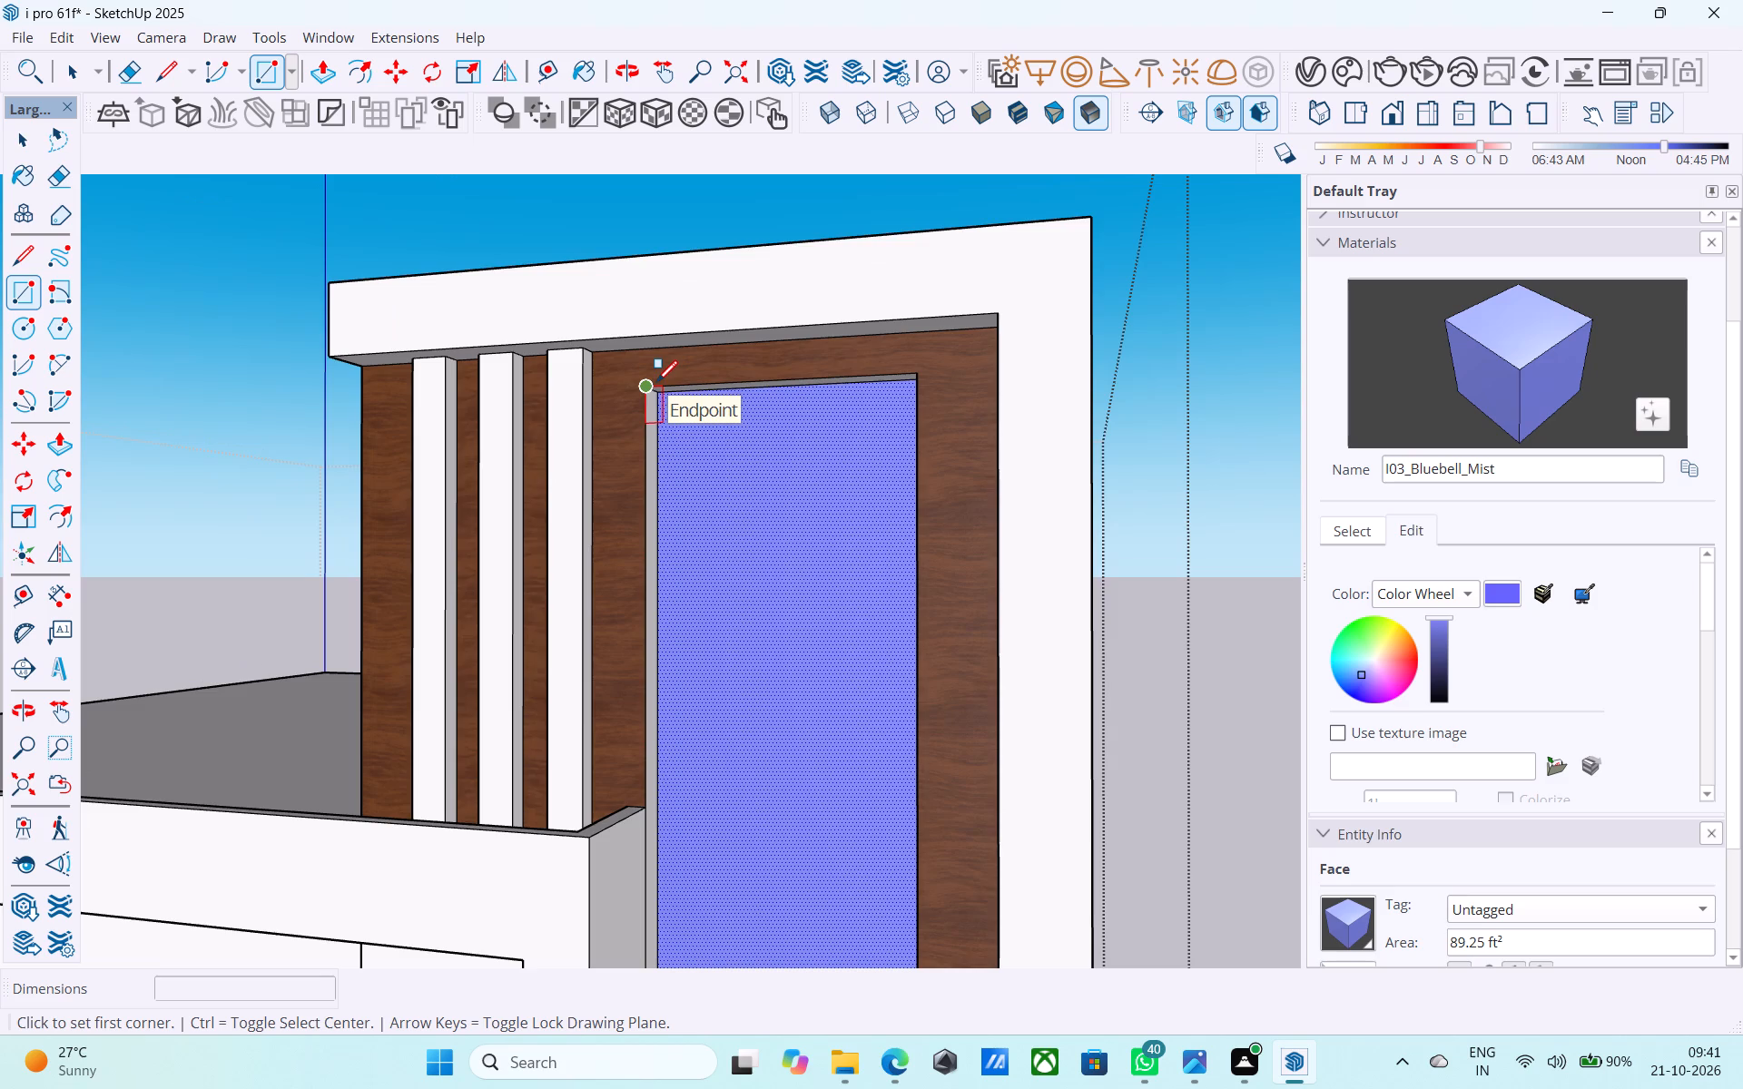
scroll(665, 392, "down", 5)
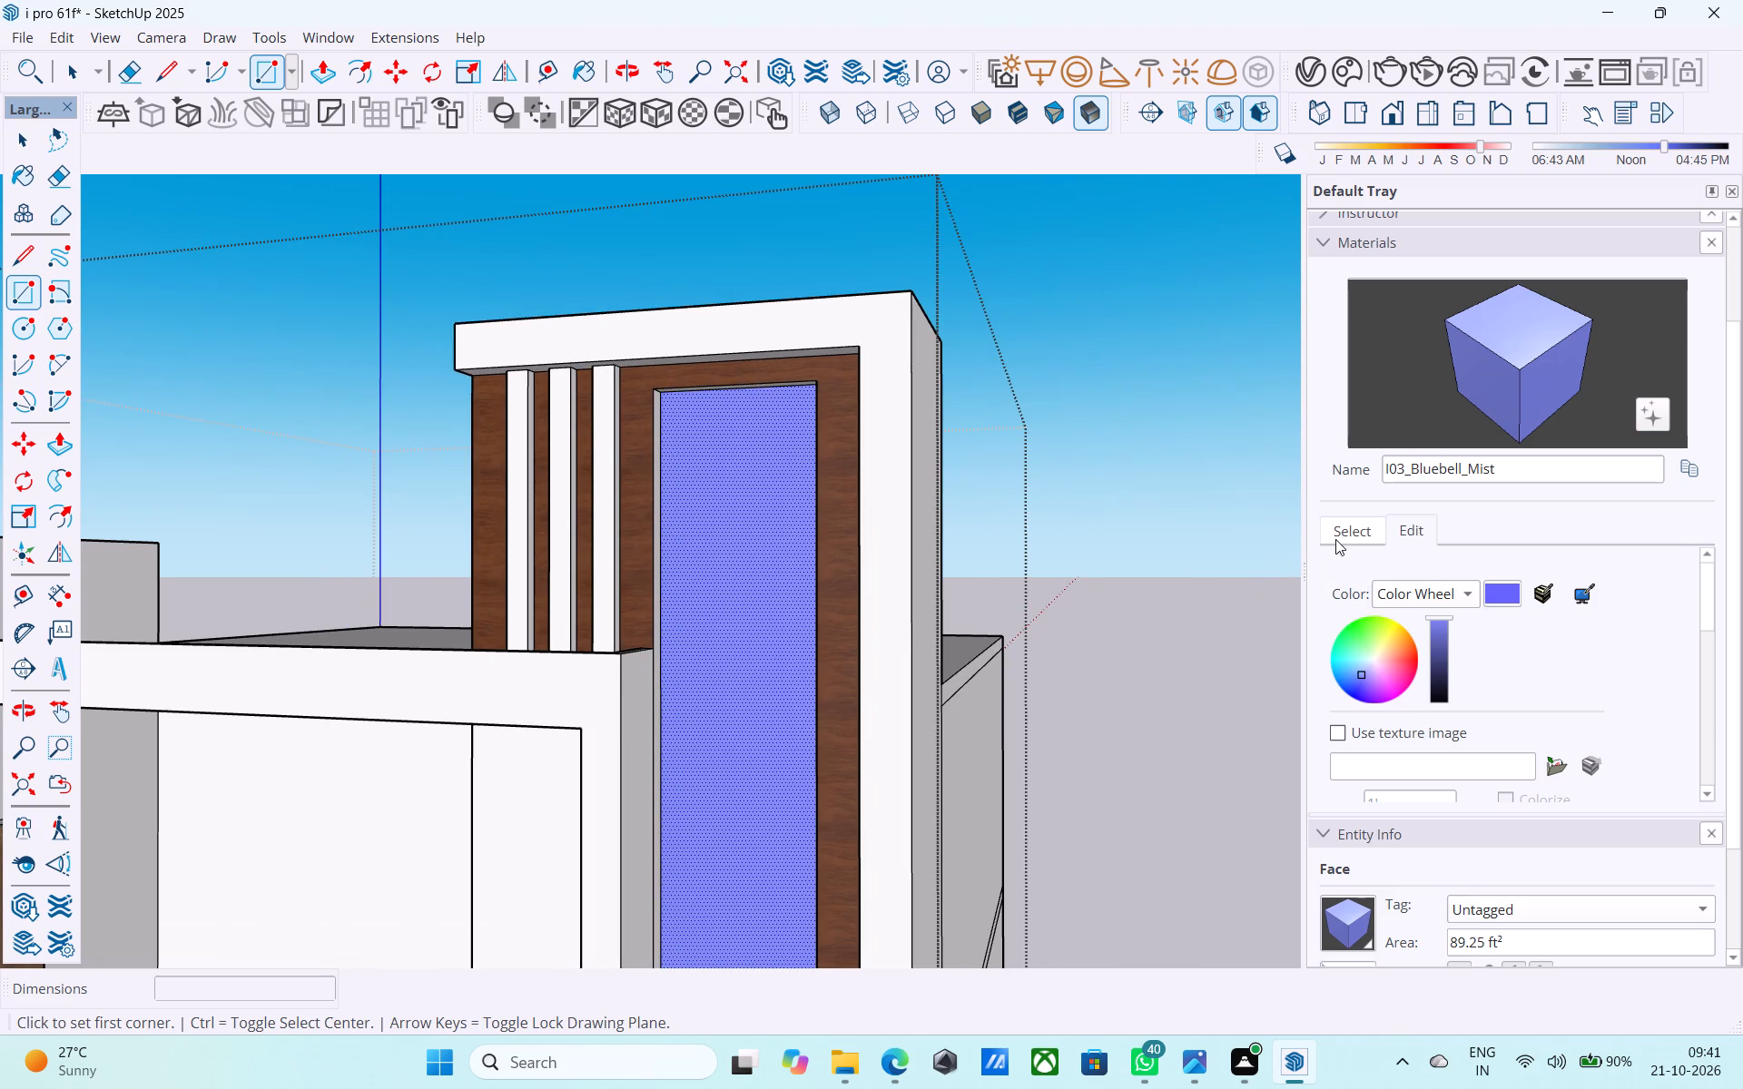
Paint the blue panel's top reveal and the side reveal next to the vertical strips with M08_Obsidian_Black from Solid Colors.
left_click(1334, 535)
scroll(1438, 652, "down", 10)
scroll(1451, 671, "up", 1)
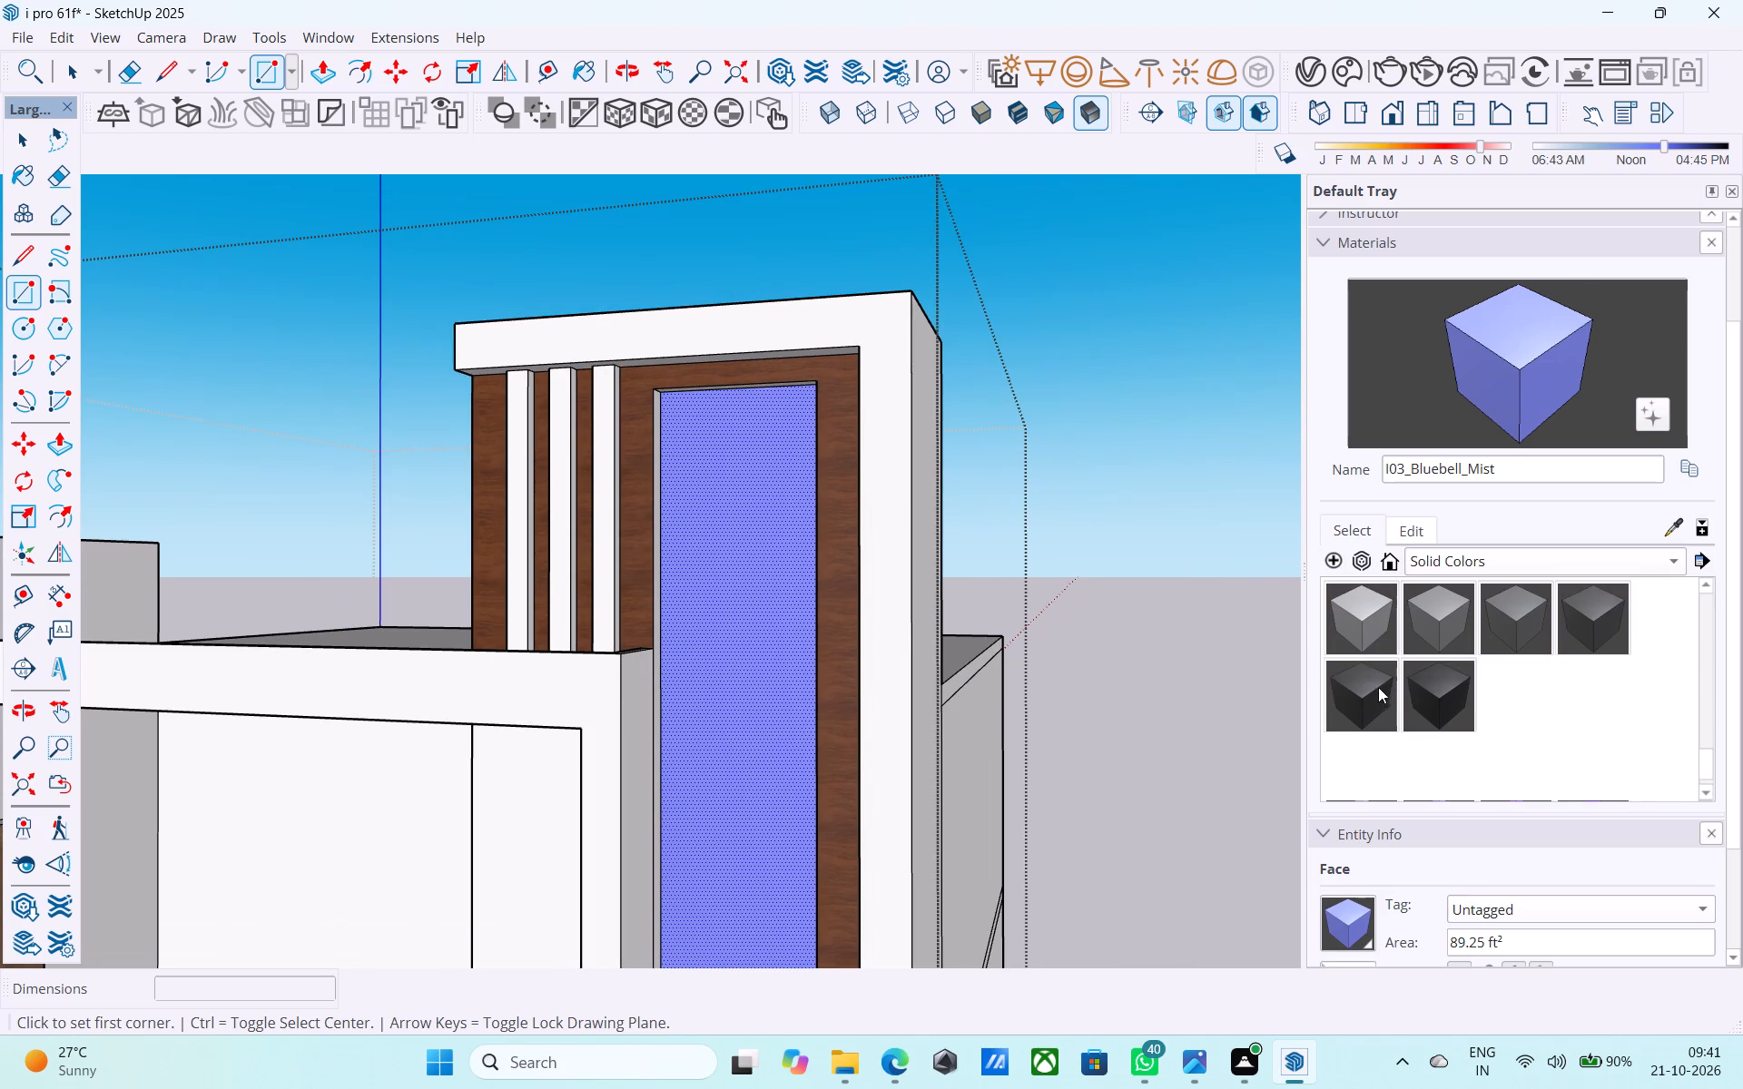
left_click(1377, 687)
scroll(672, 450, "up", 12)
left_click(632, 439)
scroll(527, 466, "down", 4)
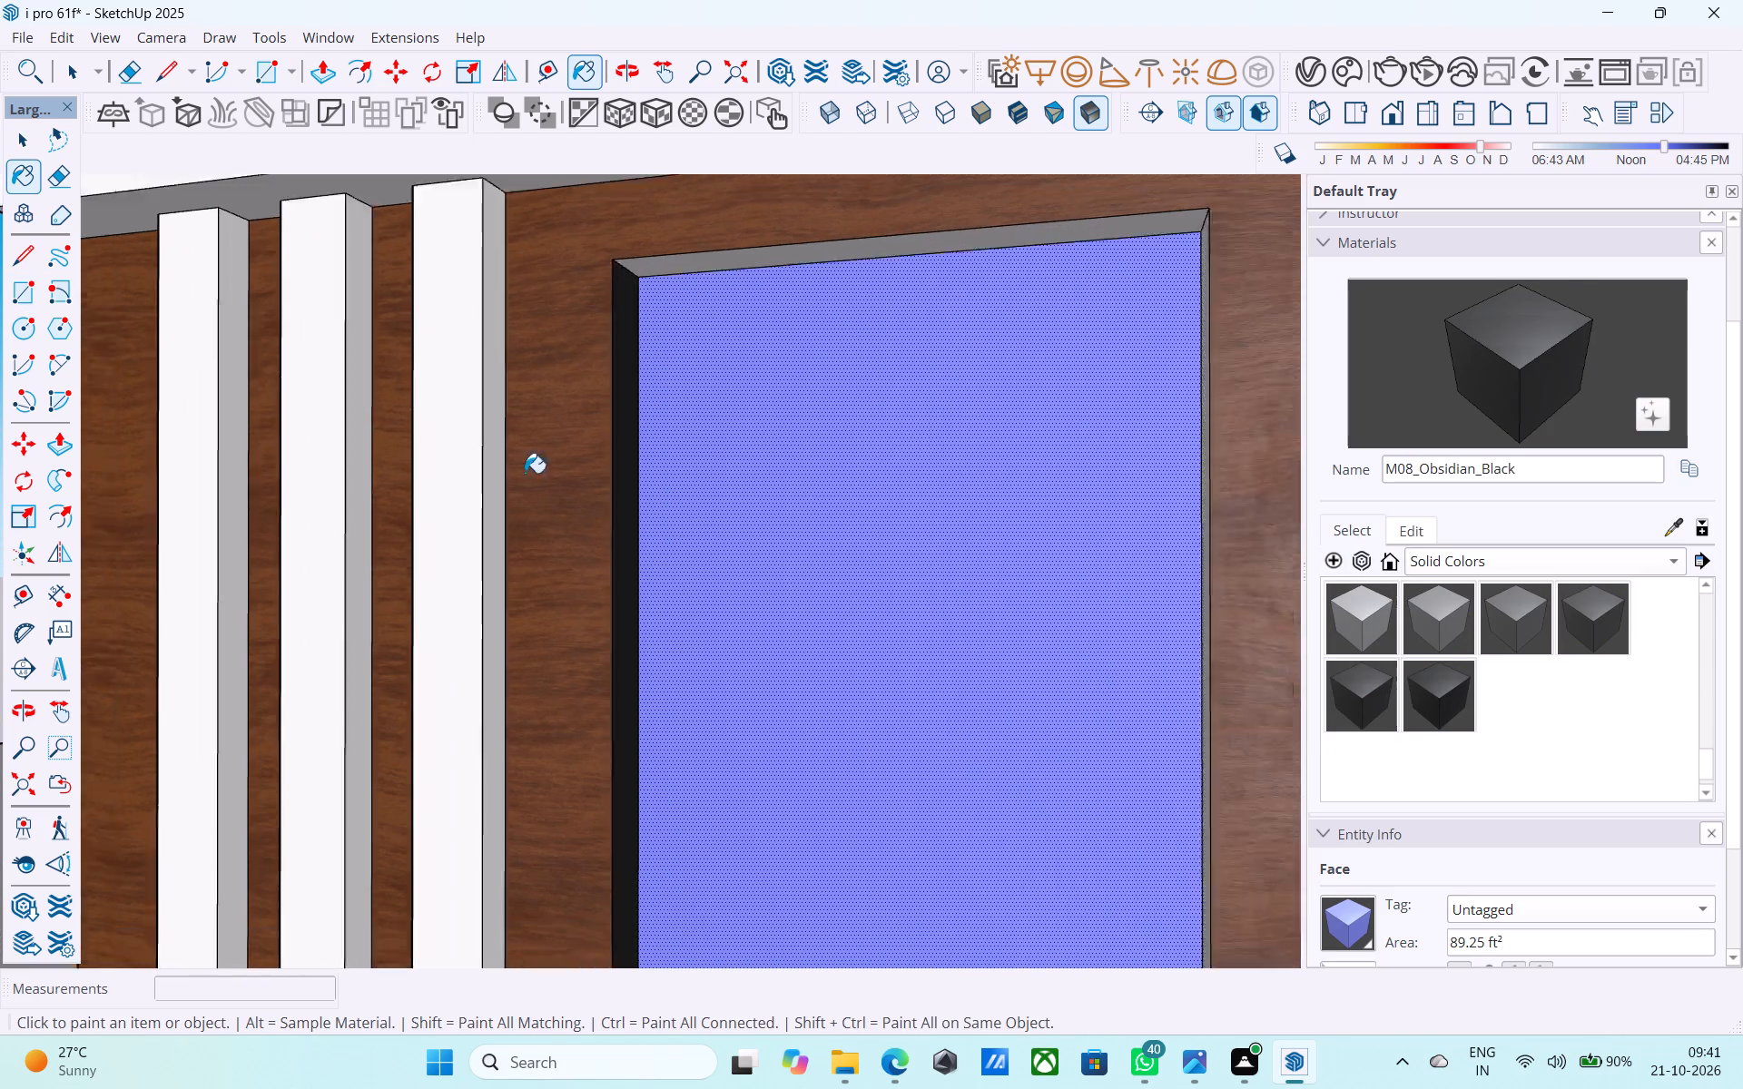
scroll(525, 473, "down", 2)
middle_click_drag(533, 518, 560, 437)
scroll(642, 328, "up", 5)
left_click(649, 363)
scroll(589, 376, "down", 2)
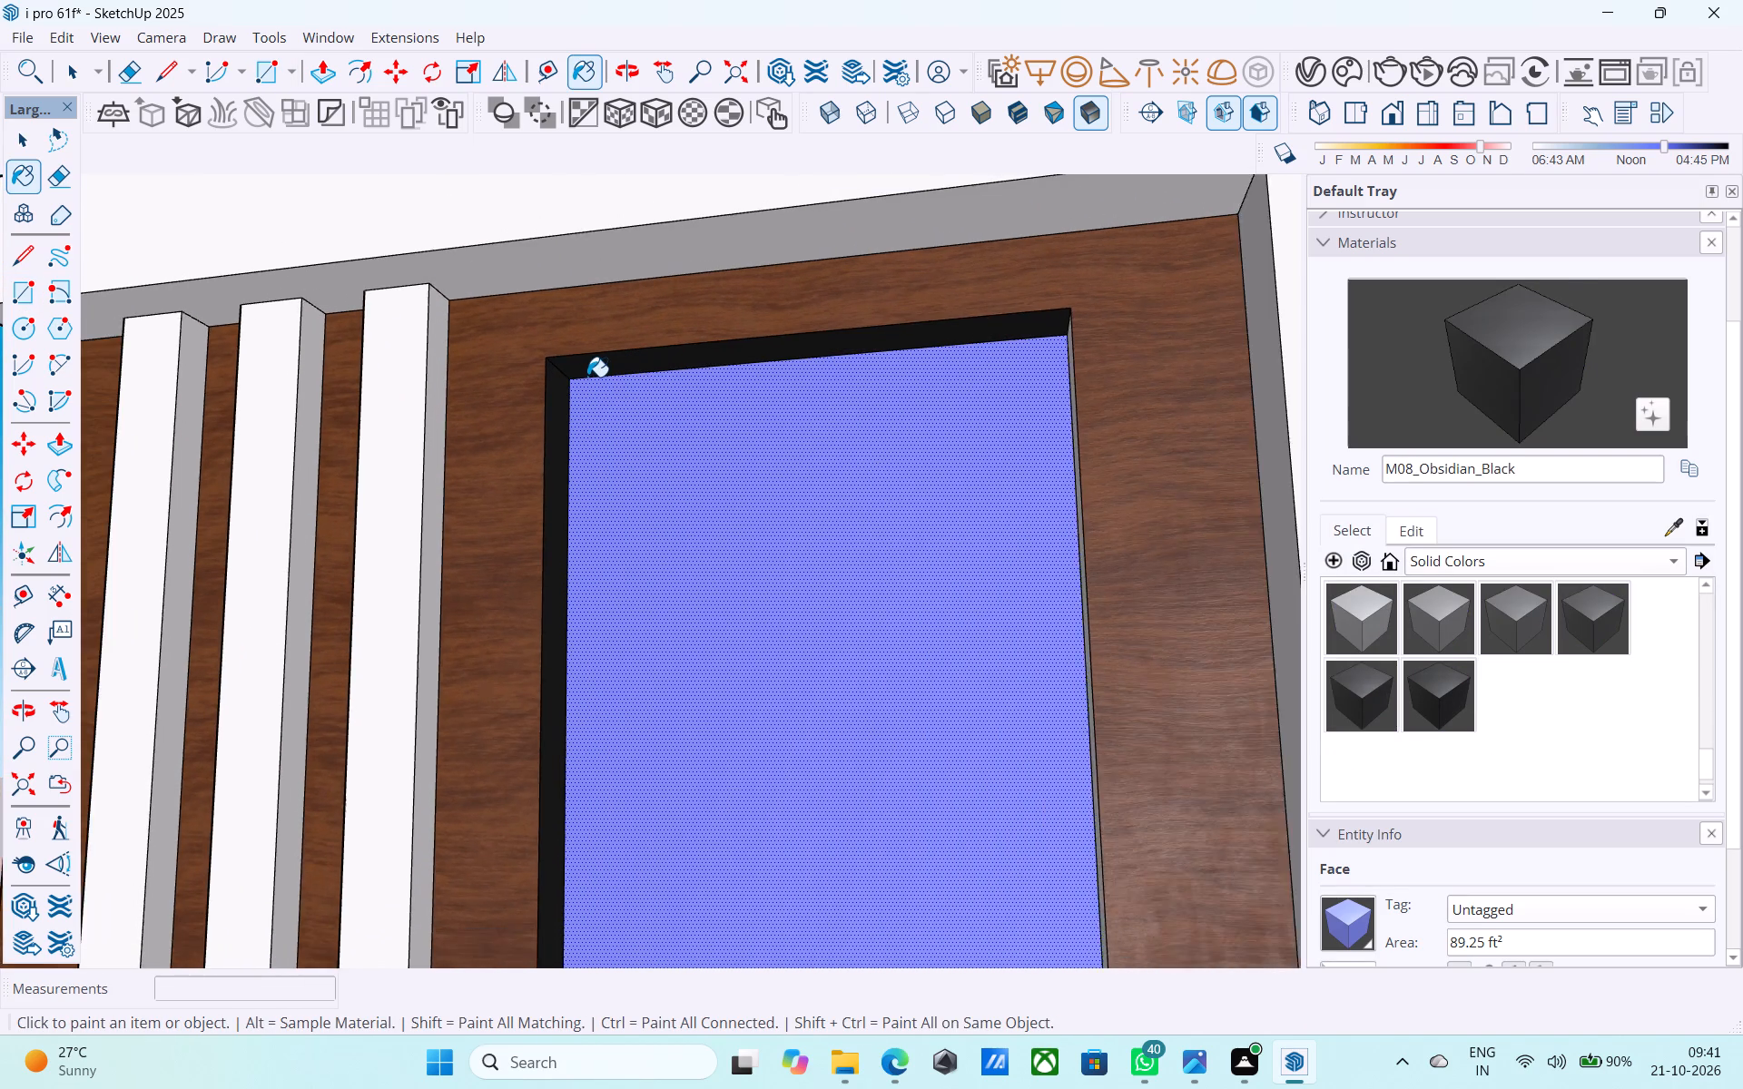
Paint the blue panel's remaining side reveal and its bottom reveal with M08_Obsidian_Black.
scroll(586, 394, "down", 5)
middle_click_drag(707, 483, 1359, 495)
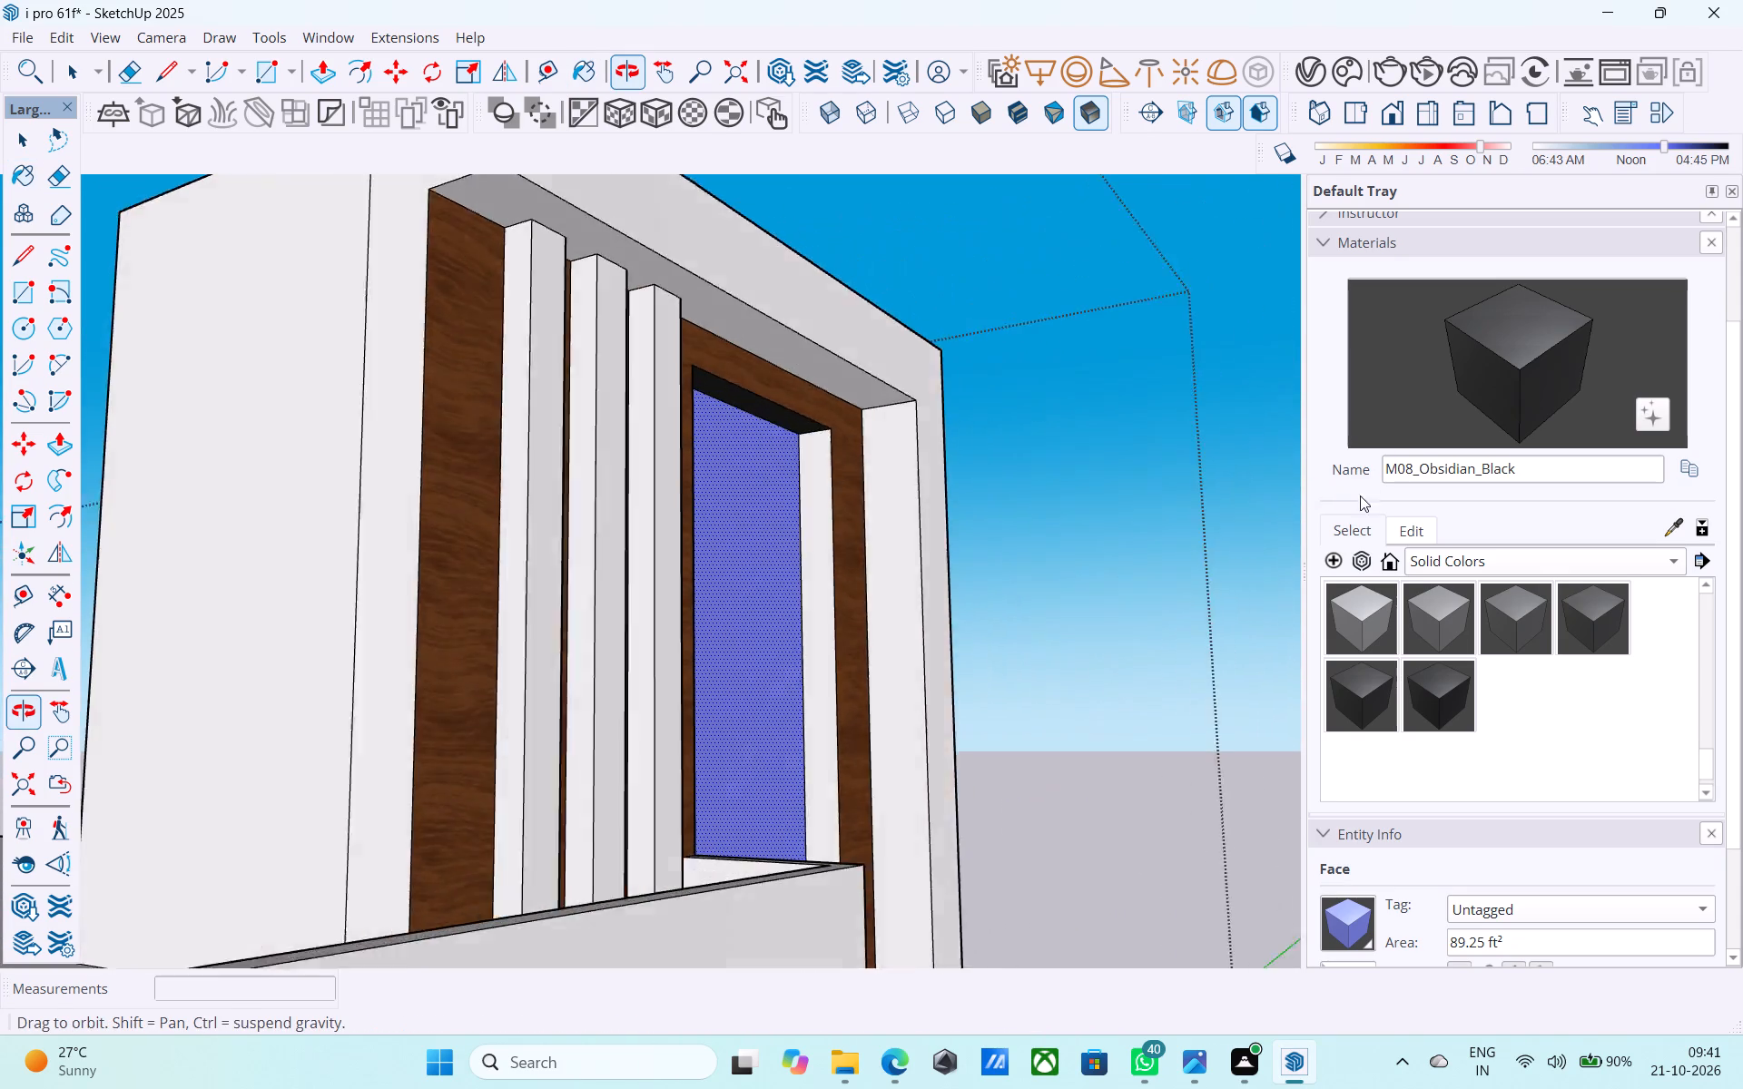
scroll(989, 582, "up", 4)
left_click(684, 551)
scroll(840, 456, "down", 8)
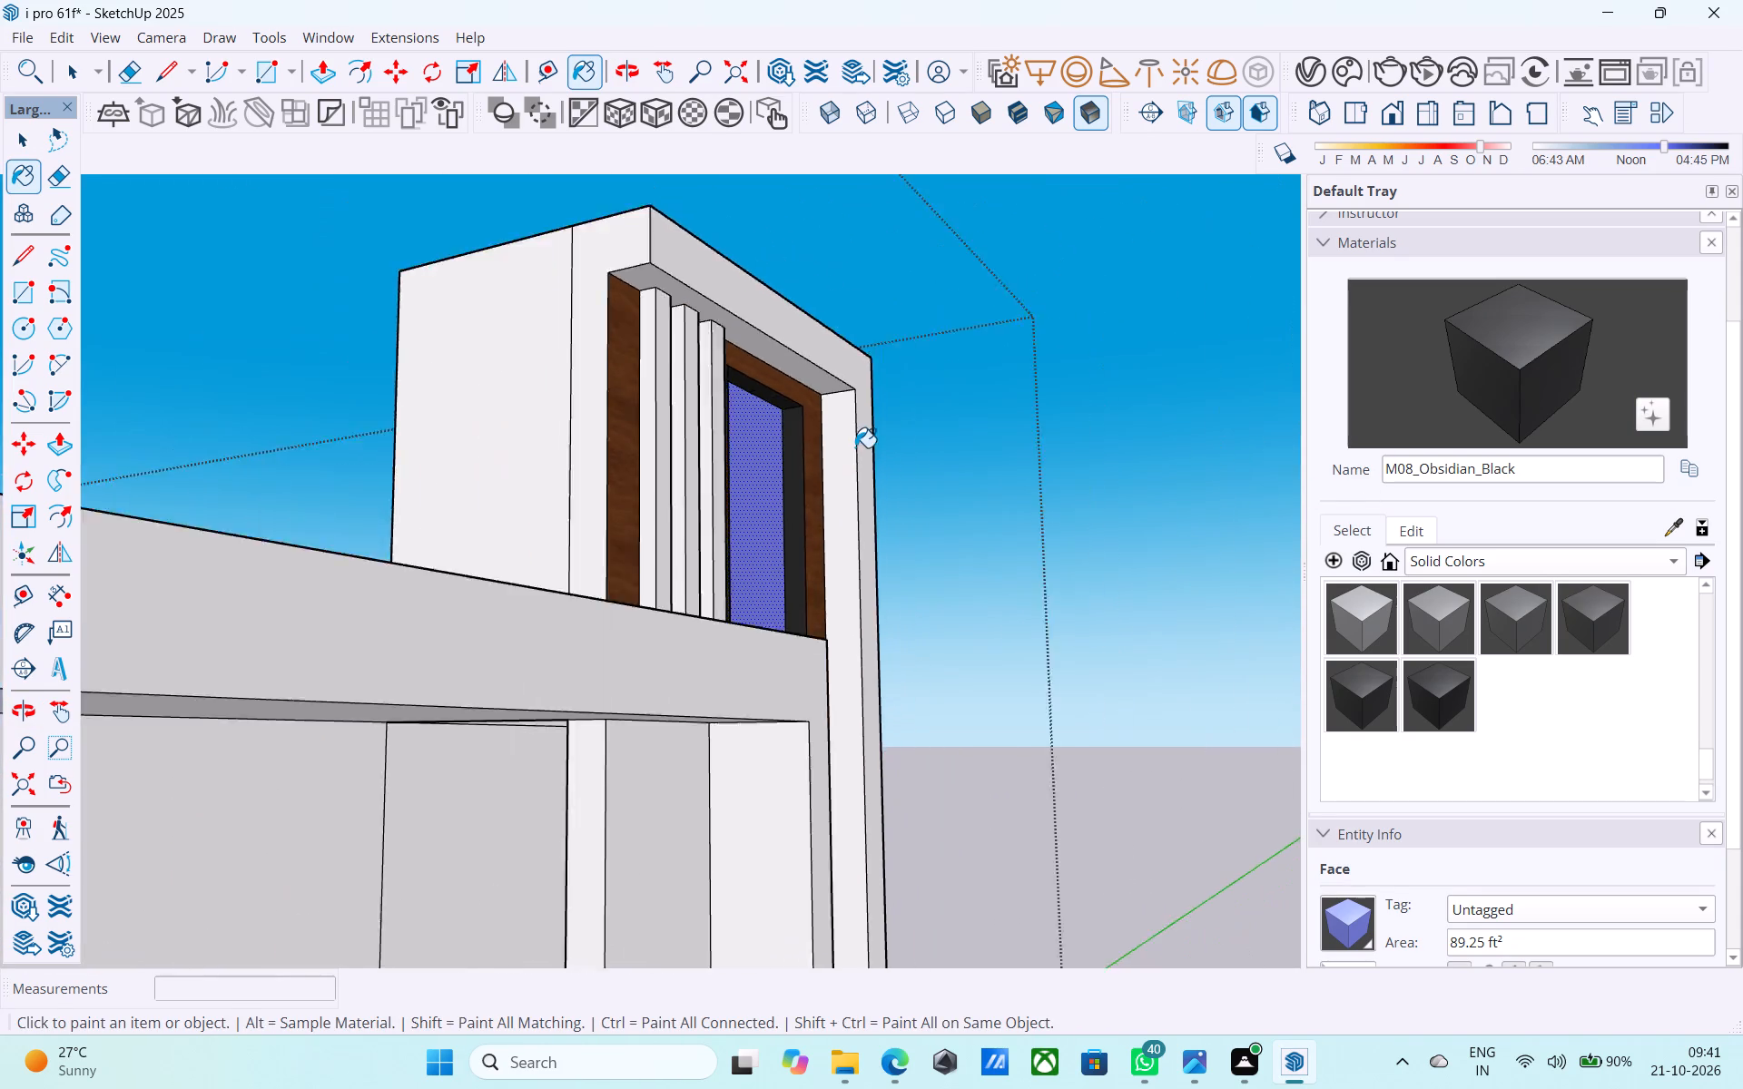
scroll(855, 447, "down", 13)
middle_click_drag(726, 484, 359, 563)
scroll(379, 406, "down", 6)
middle_click_drag(615, 565, 658, 859)
scroll(658, 858, "up", 4)
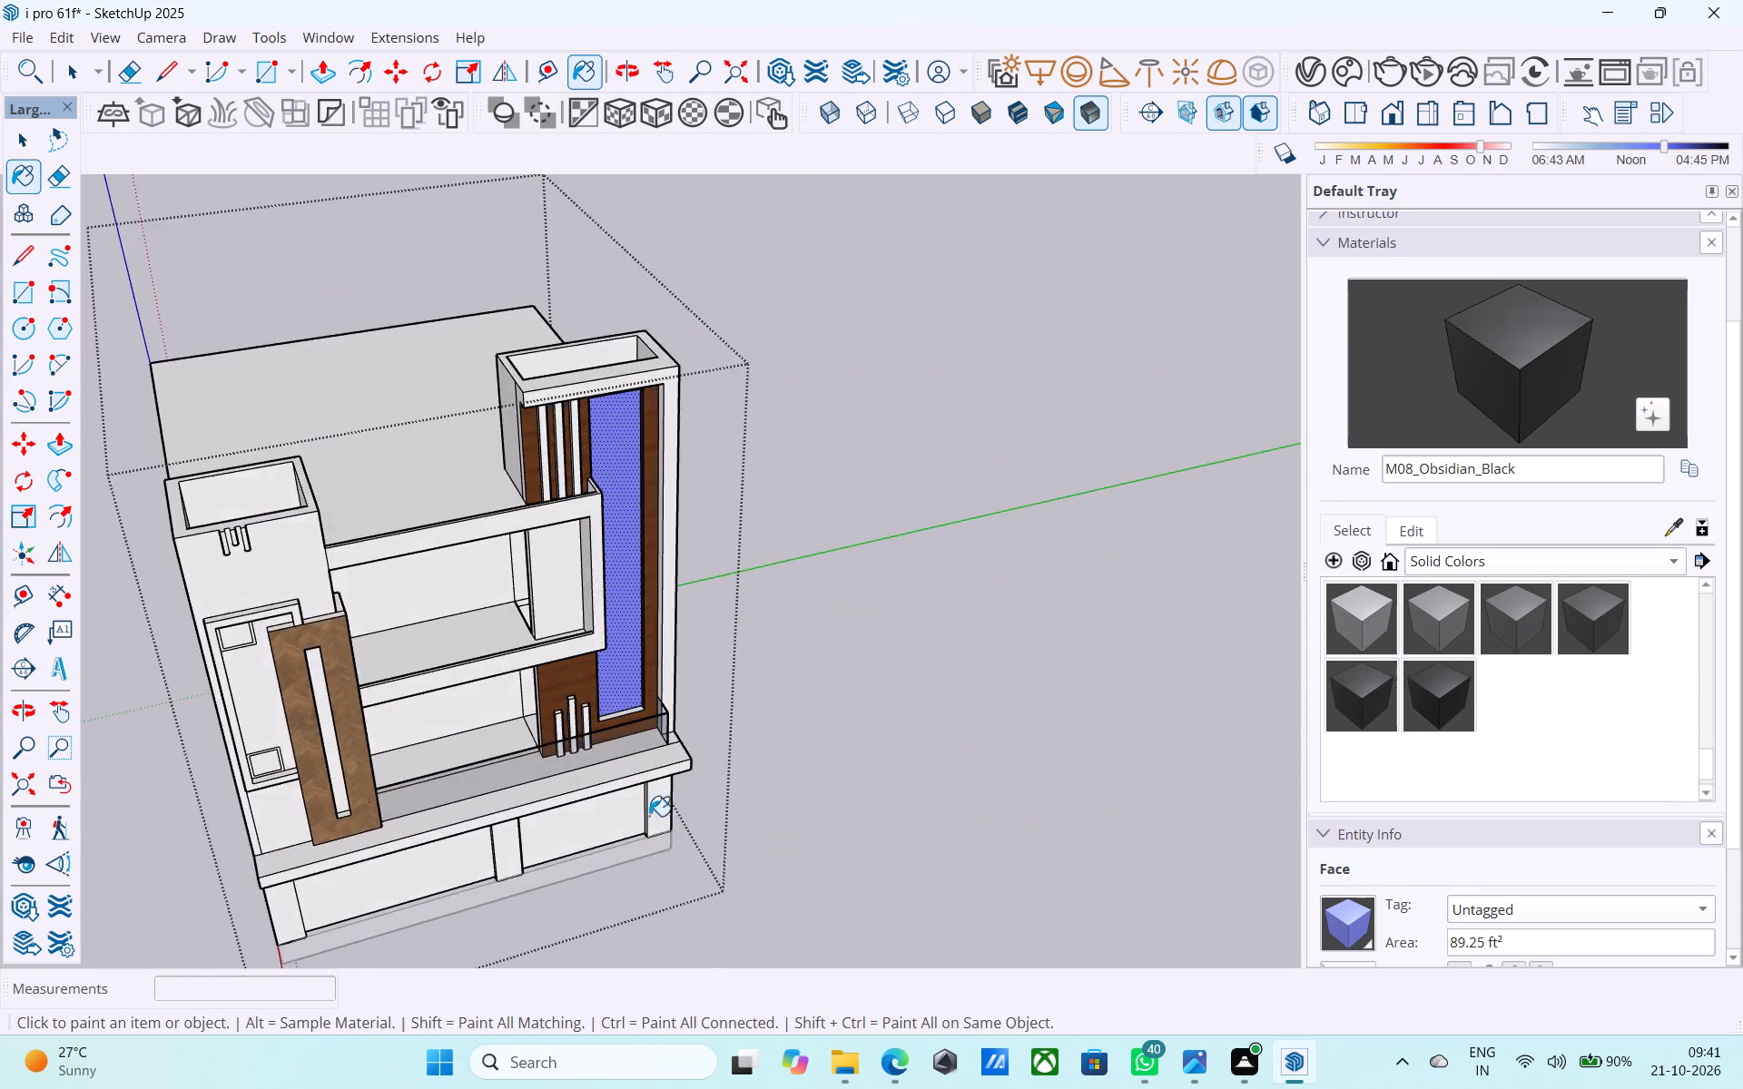
scroll(649, 816, "up", 15)
left_click(588, 667)
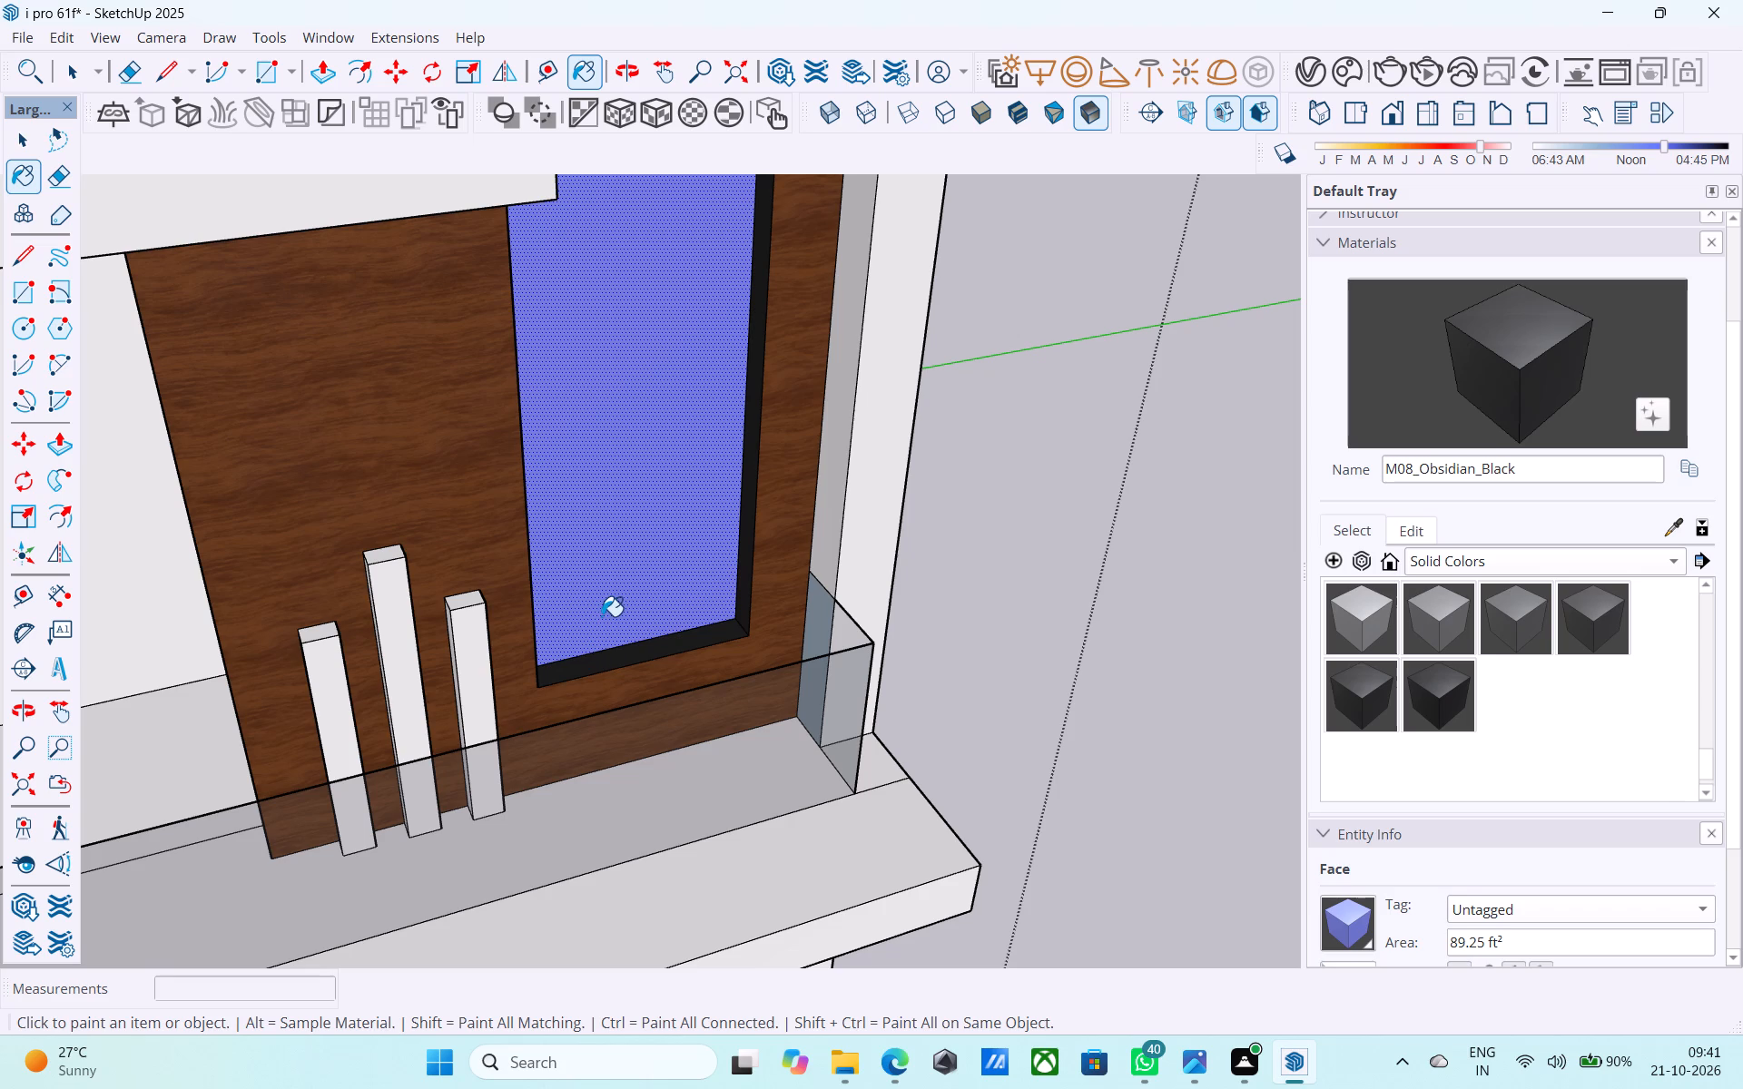
Draw a 25' 6" by 3' 6" rectangle across the front opening of the taller tower's recessed blue panel.
scroll(603, 618, "down", 7)
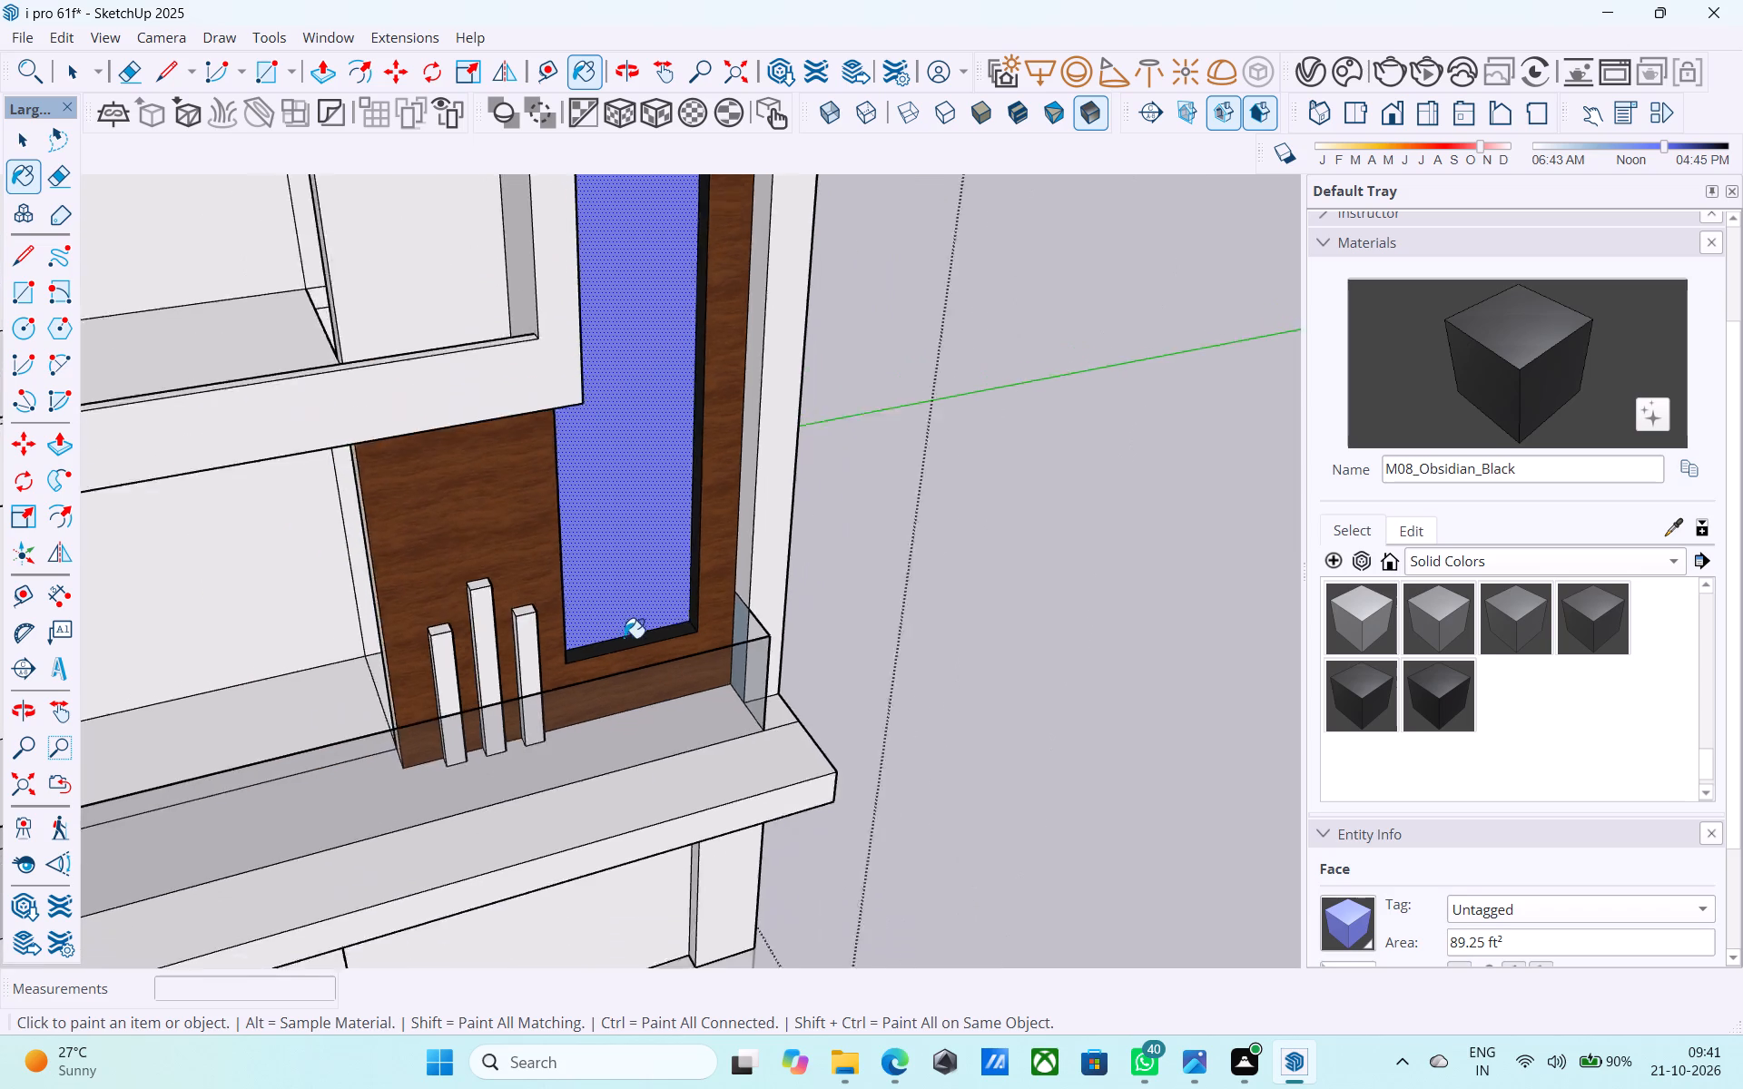
scroll(624, 638, "down", 2)
middle_click_drag(624, 648, 571, 642)
scroll(841, 567, "down", 6)
middle_click_drag(851, 589, 804, 632)
scroll(803, 633, "down", 1)
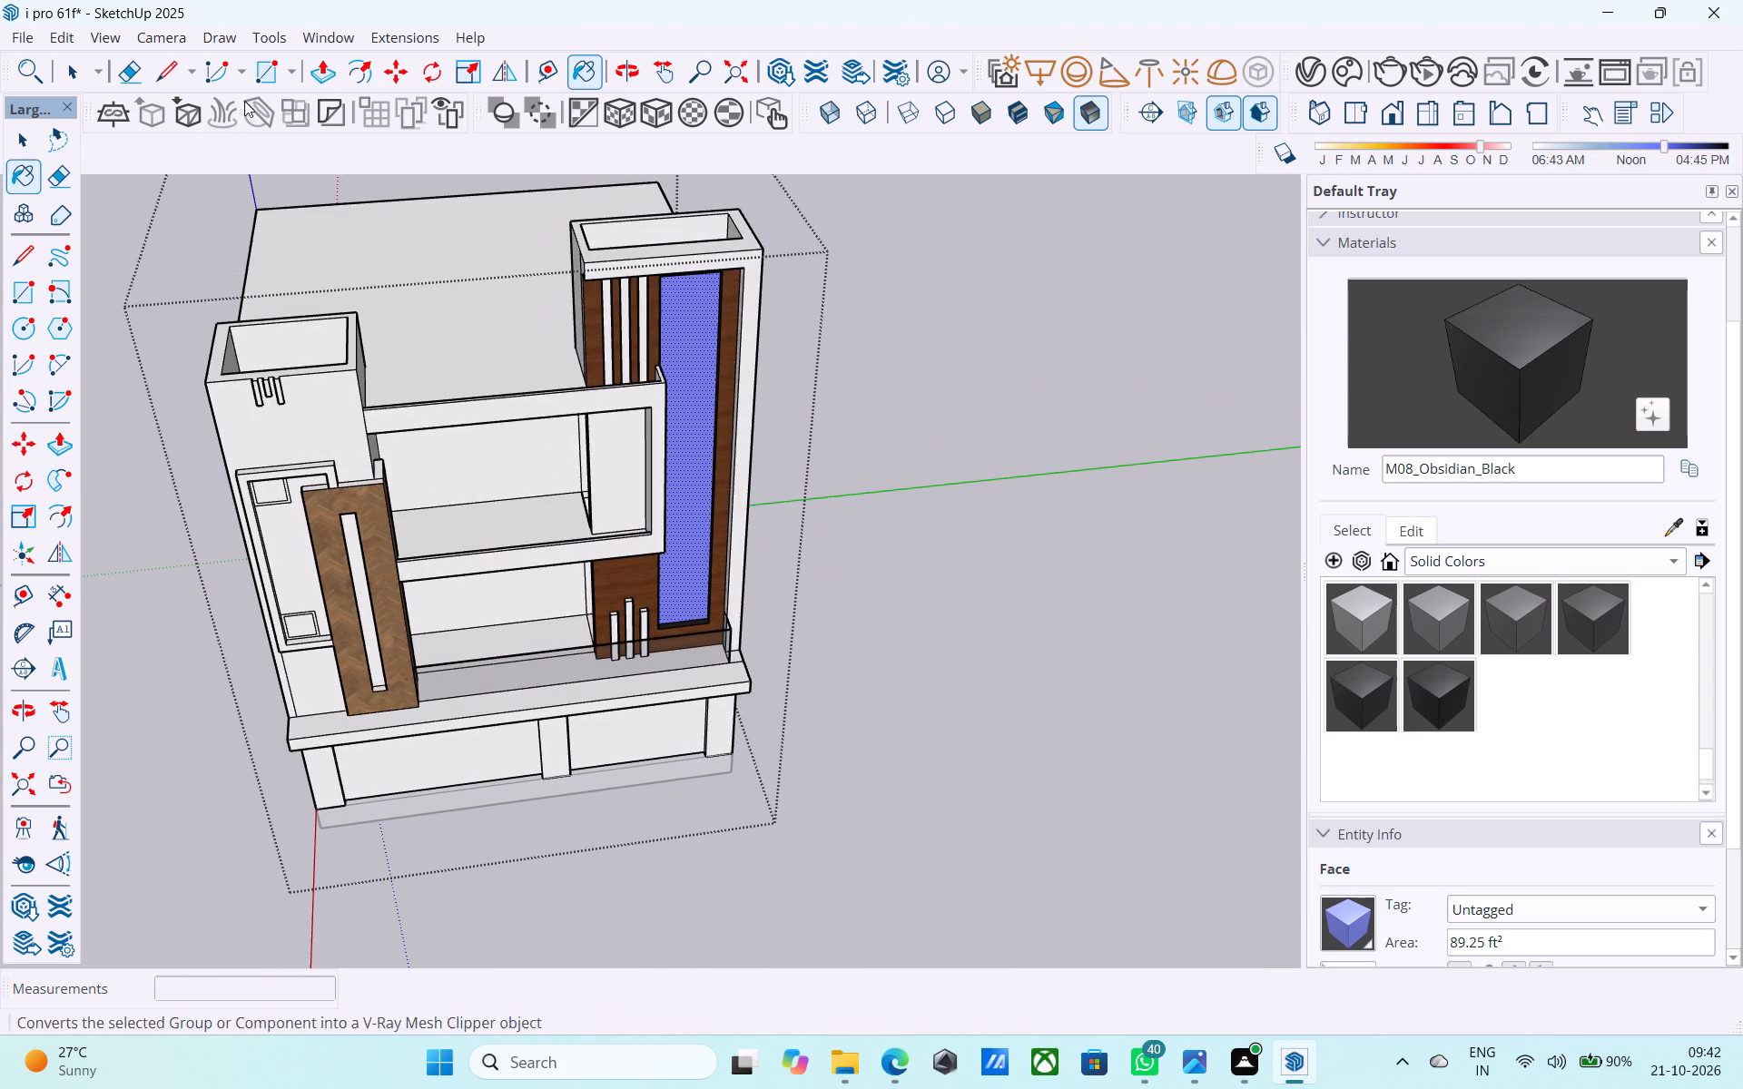
left_click(261, 79)
scroll(747, 336, "down", 5)
middle_click_drag(750, 401, 474, 171)
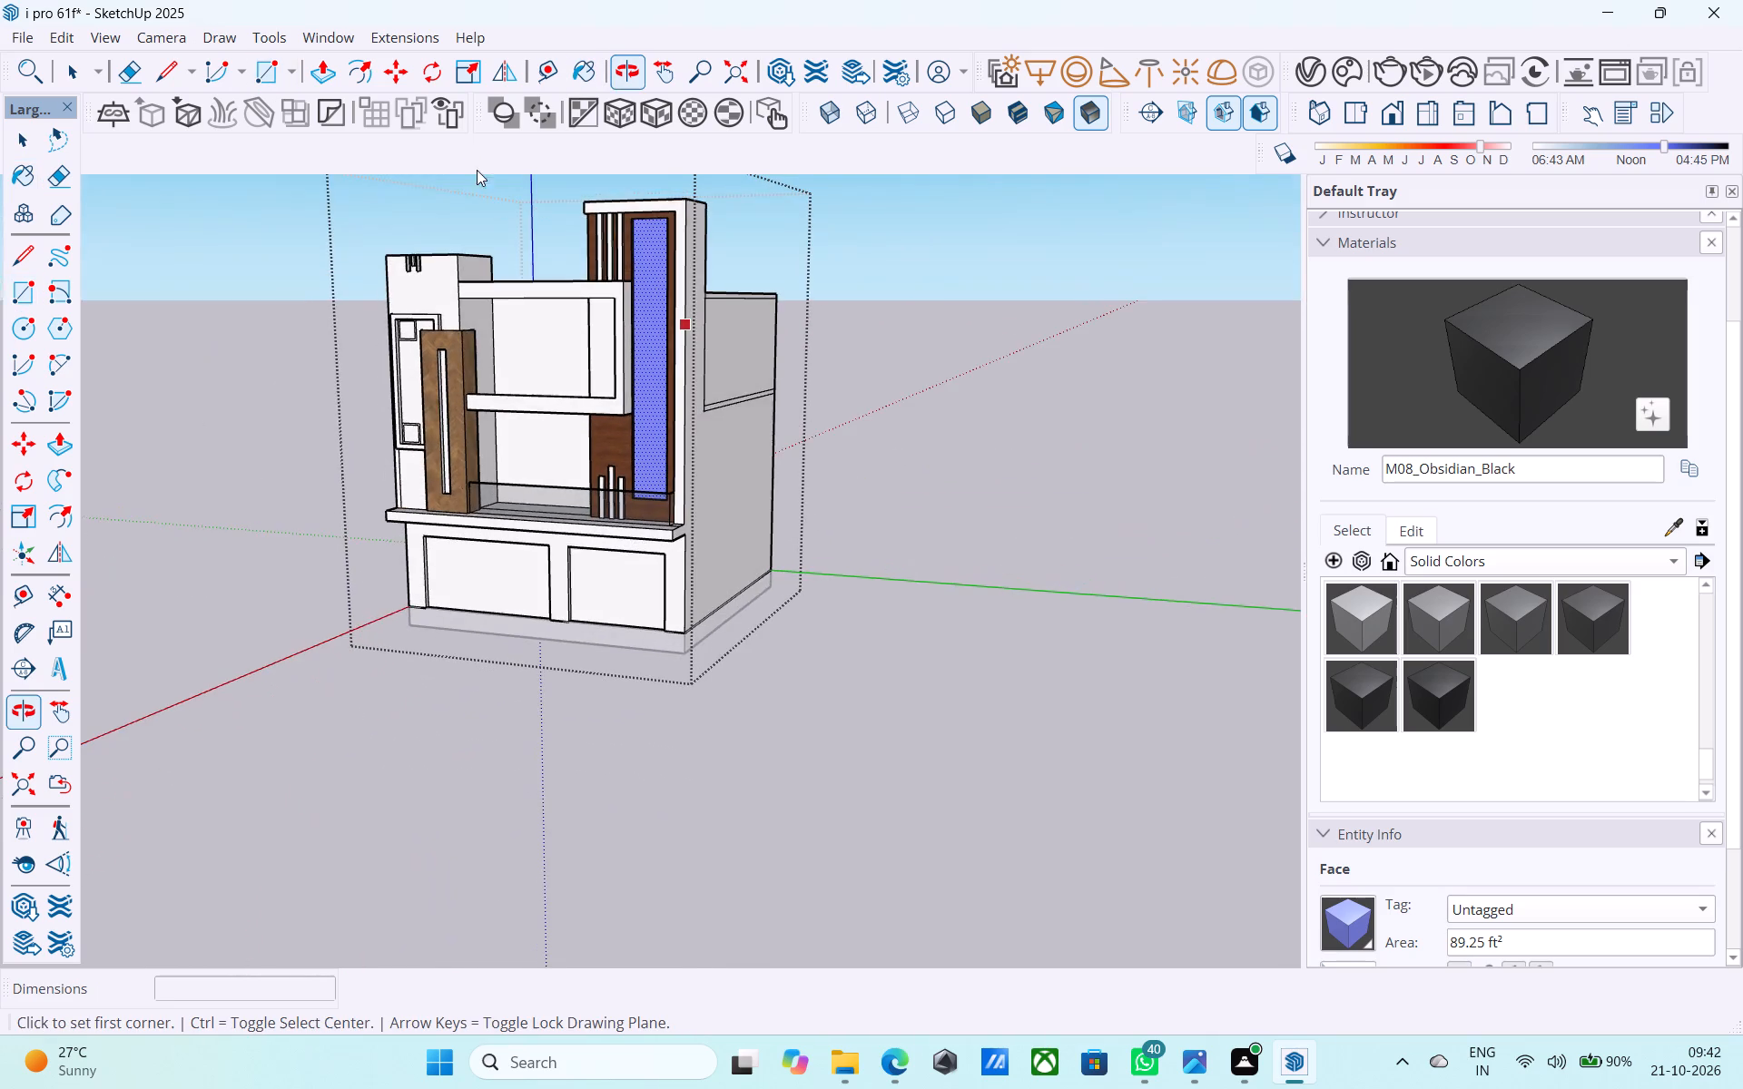
scroll(537, 172, "up", 16)
scroll(621, 236, "up", 2)
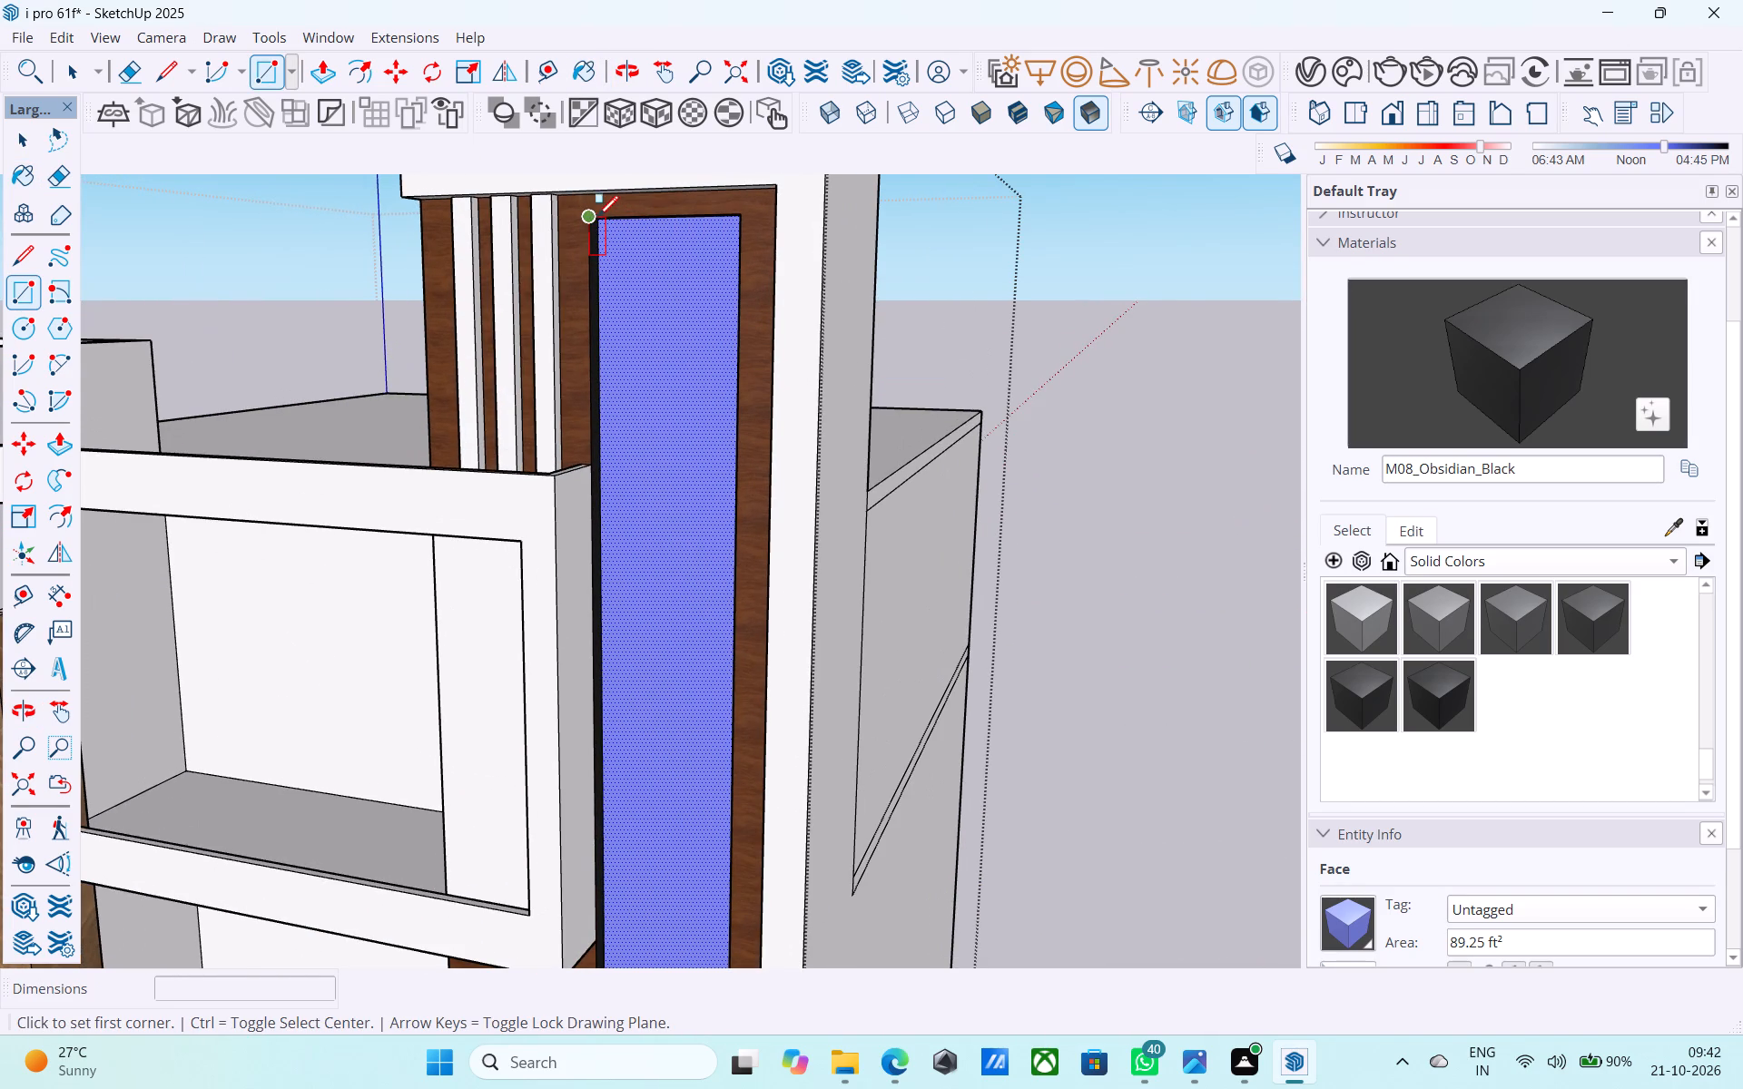
left_click(591, 215)
scroll(587, 219, "down", 2)
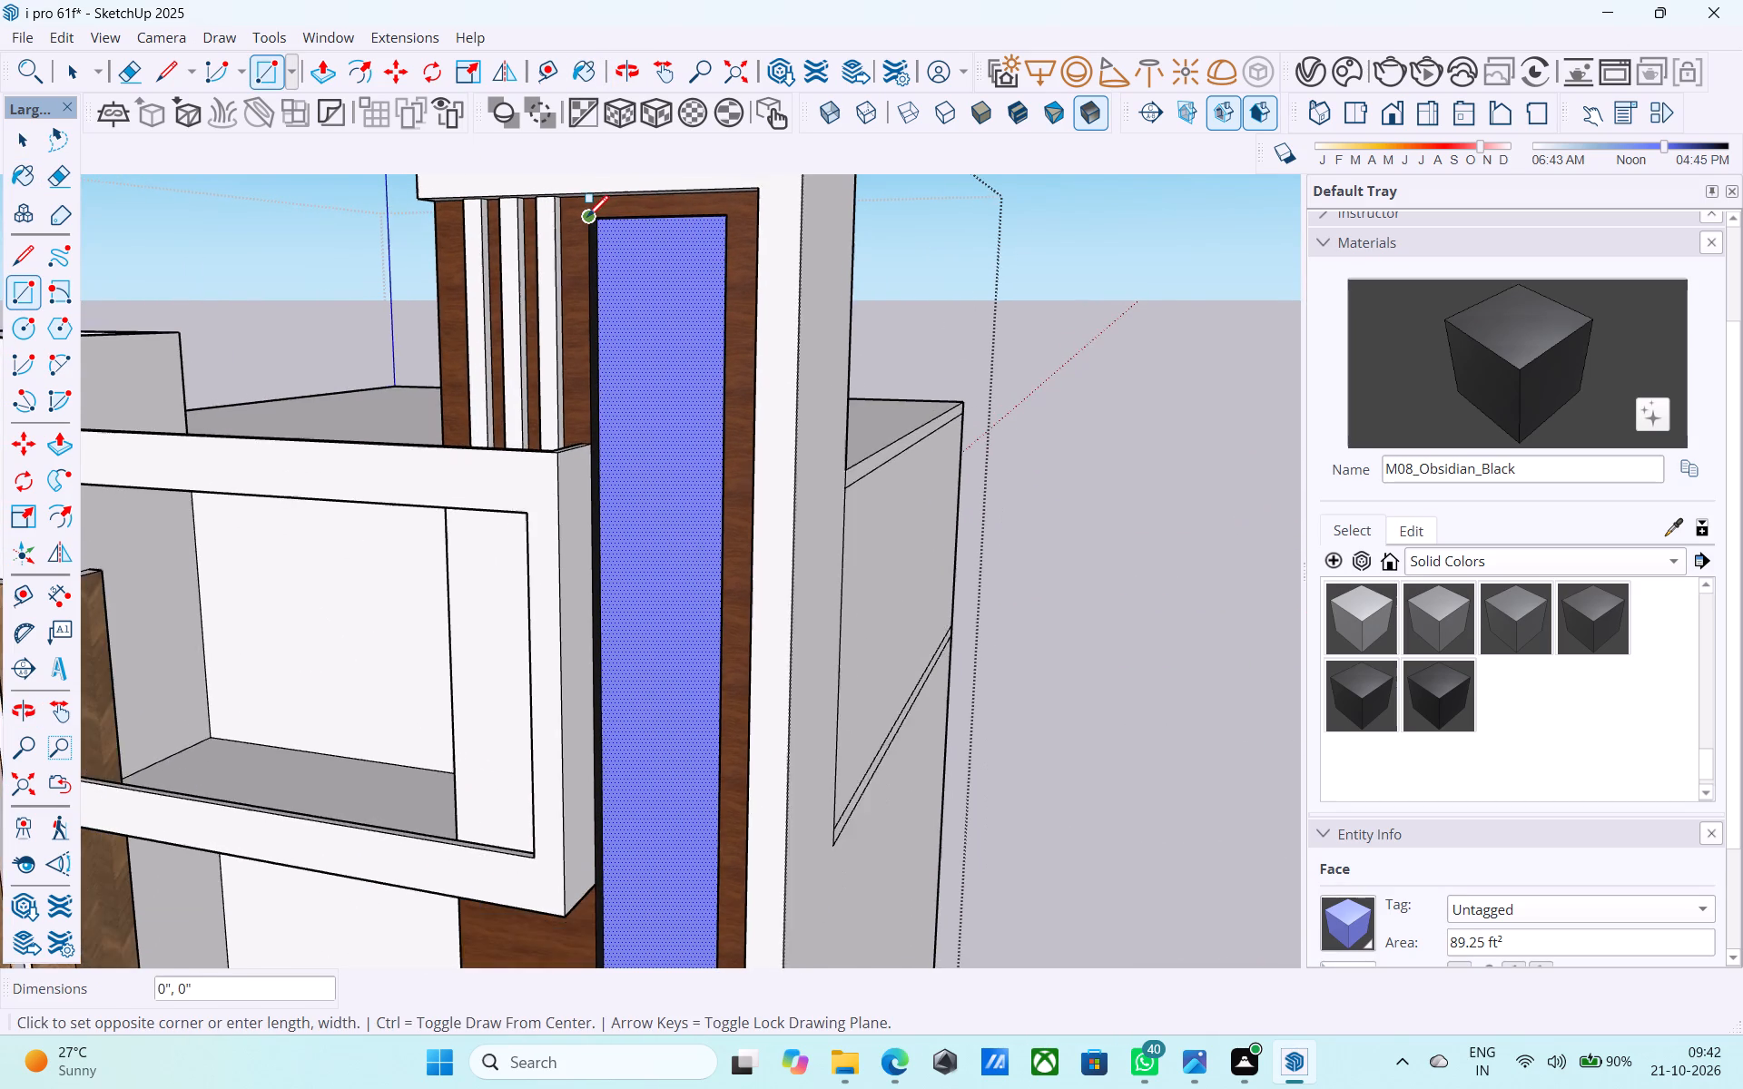
scroll(587, 219, "down", 11)
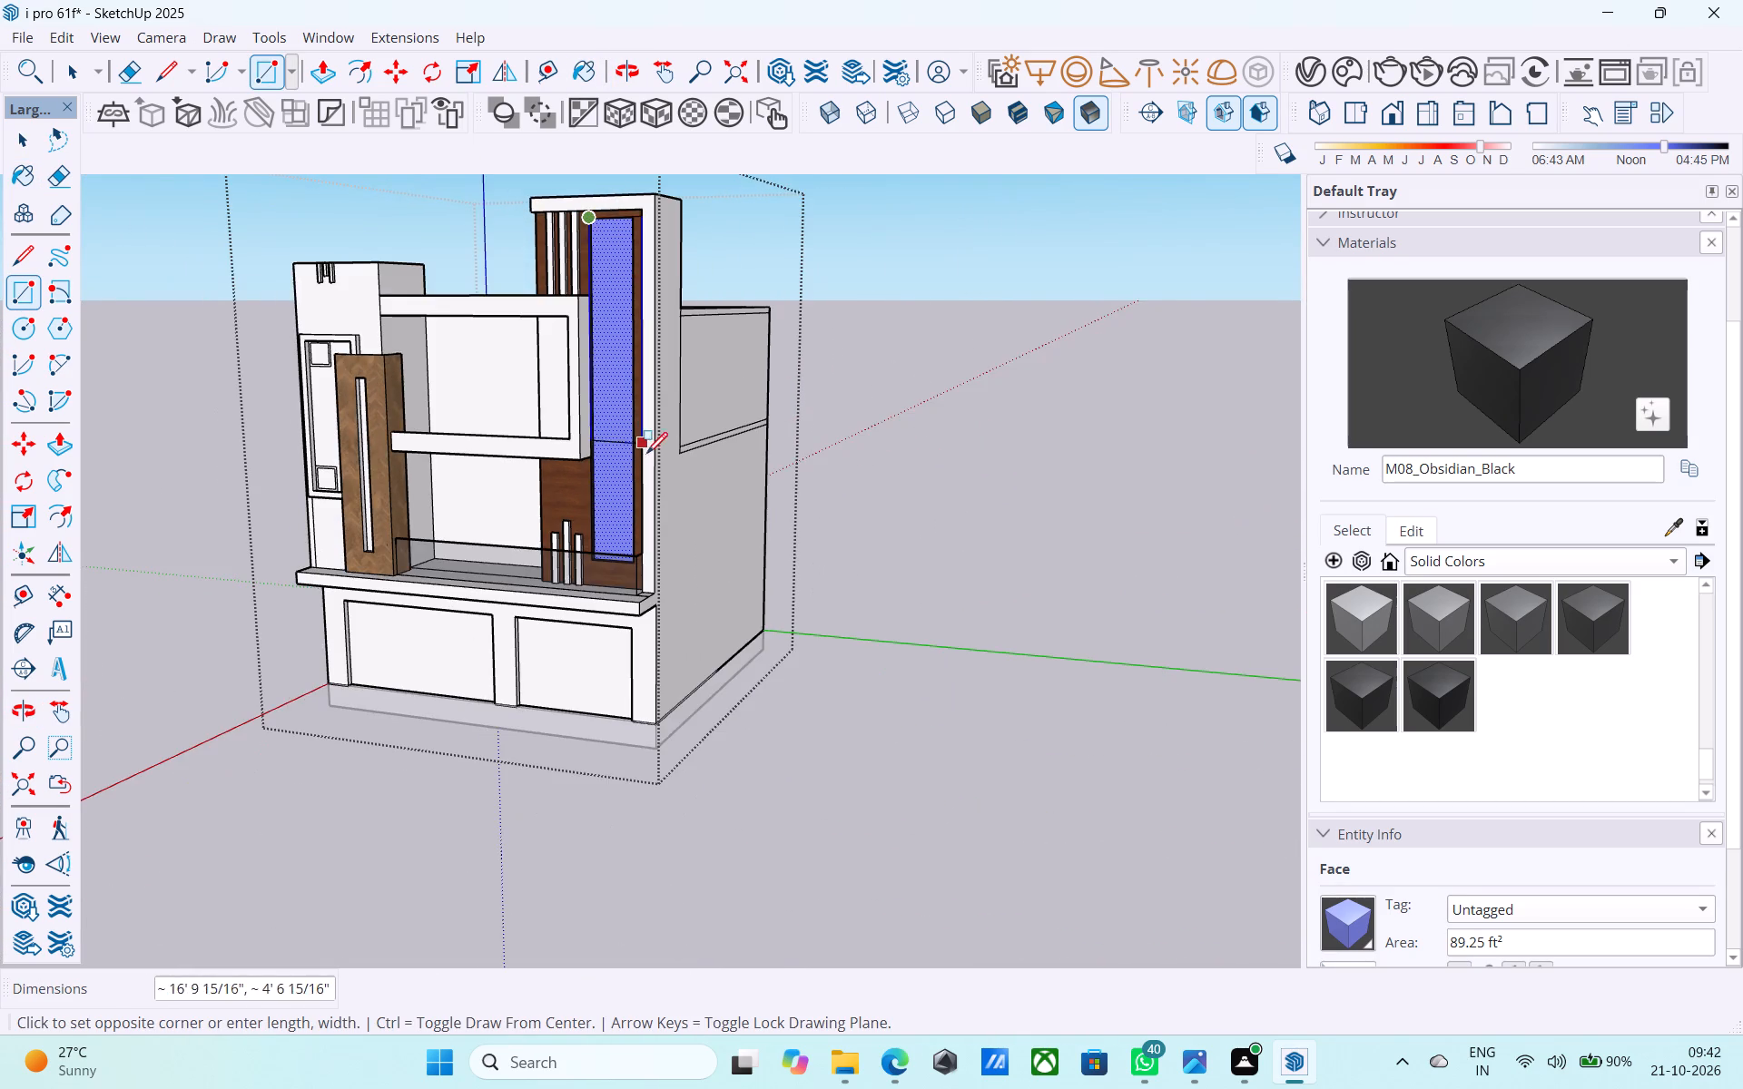
middle_click_drag(671, 558, 679, 589)
middle_click_drag(672, 589, 699, 687)
scroll(689, 652, "down", 1)
scroll(678, 618, "up", 10)
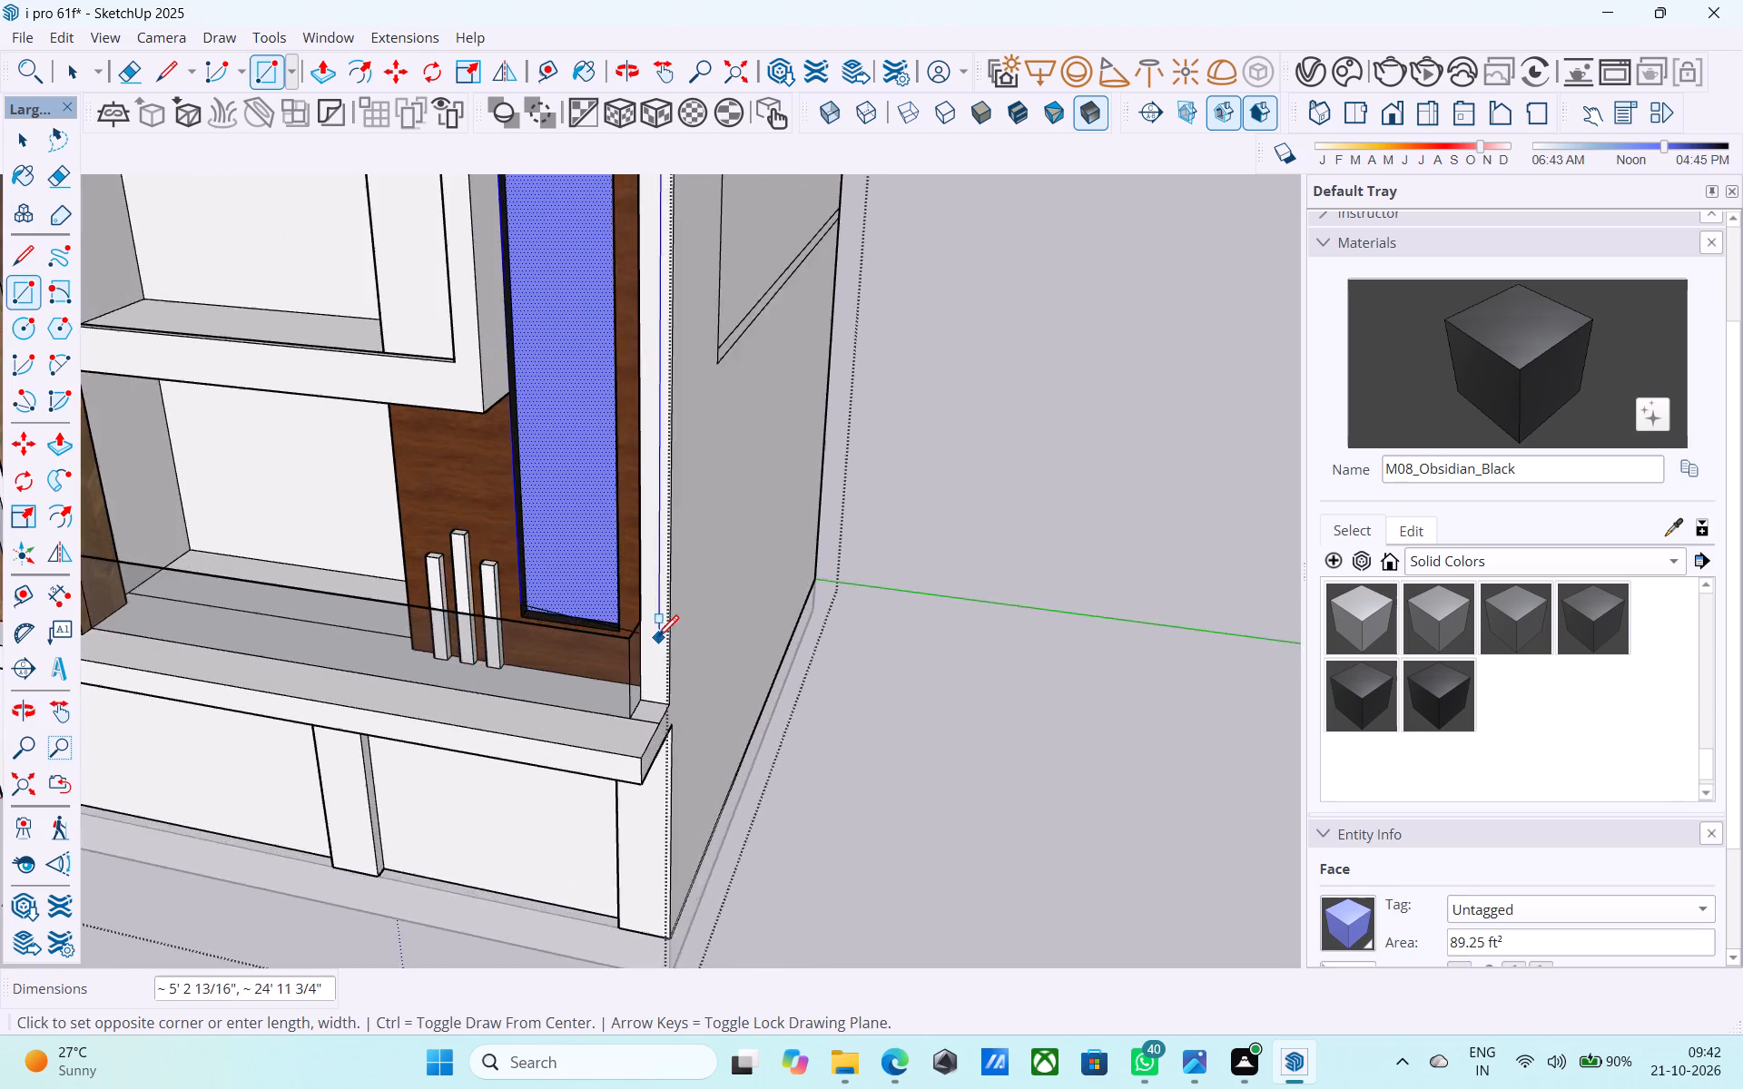
scroll(657, 639, "up", 10)
left_click(586, 624)
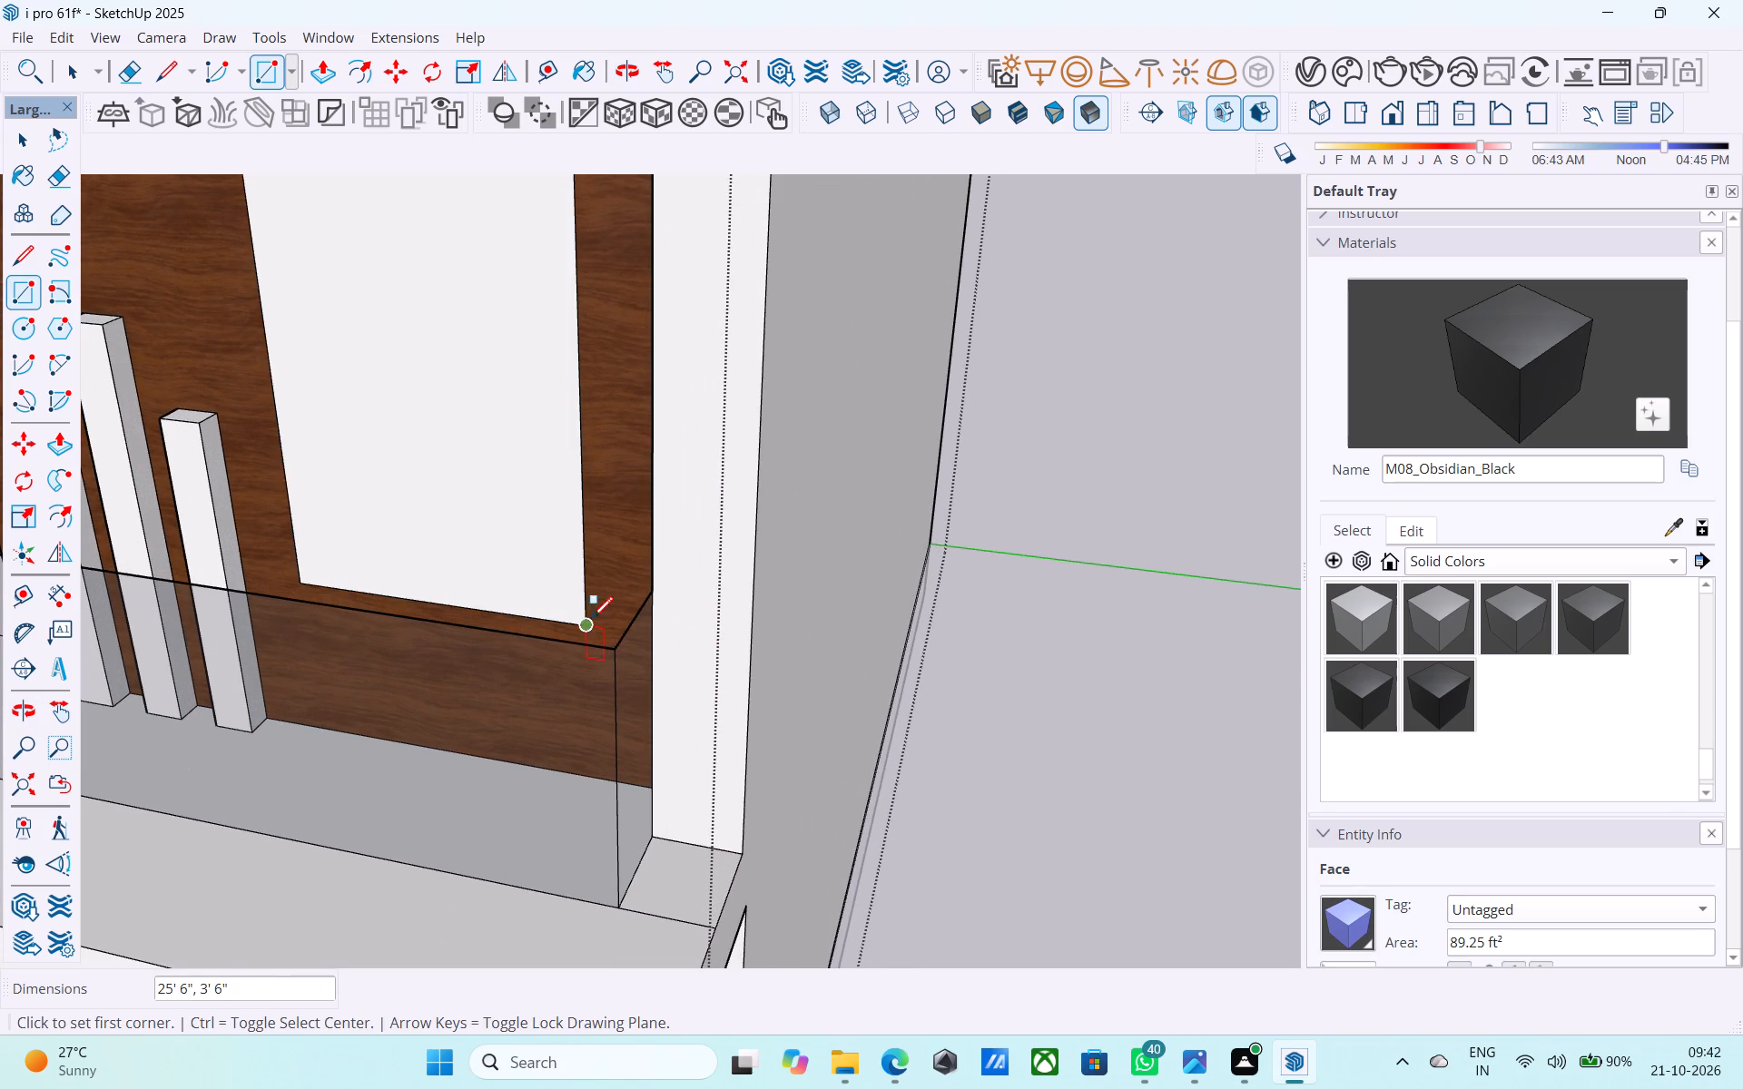
Paint the new face over the tall recessed panel with Glass_Basic_01 from the Glass collection.
left_click(1443, 554)
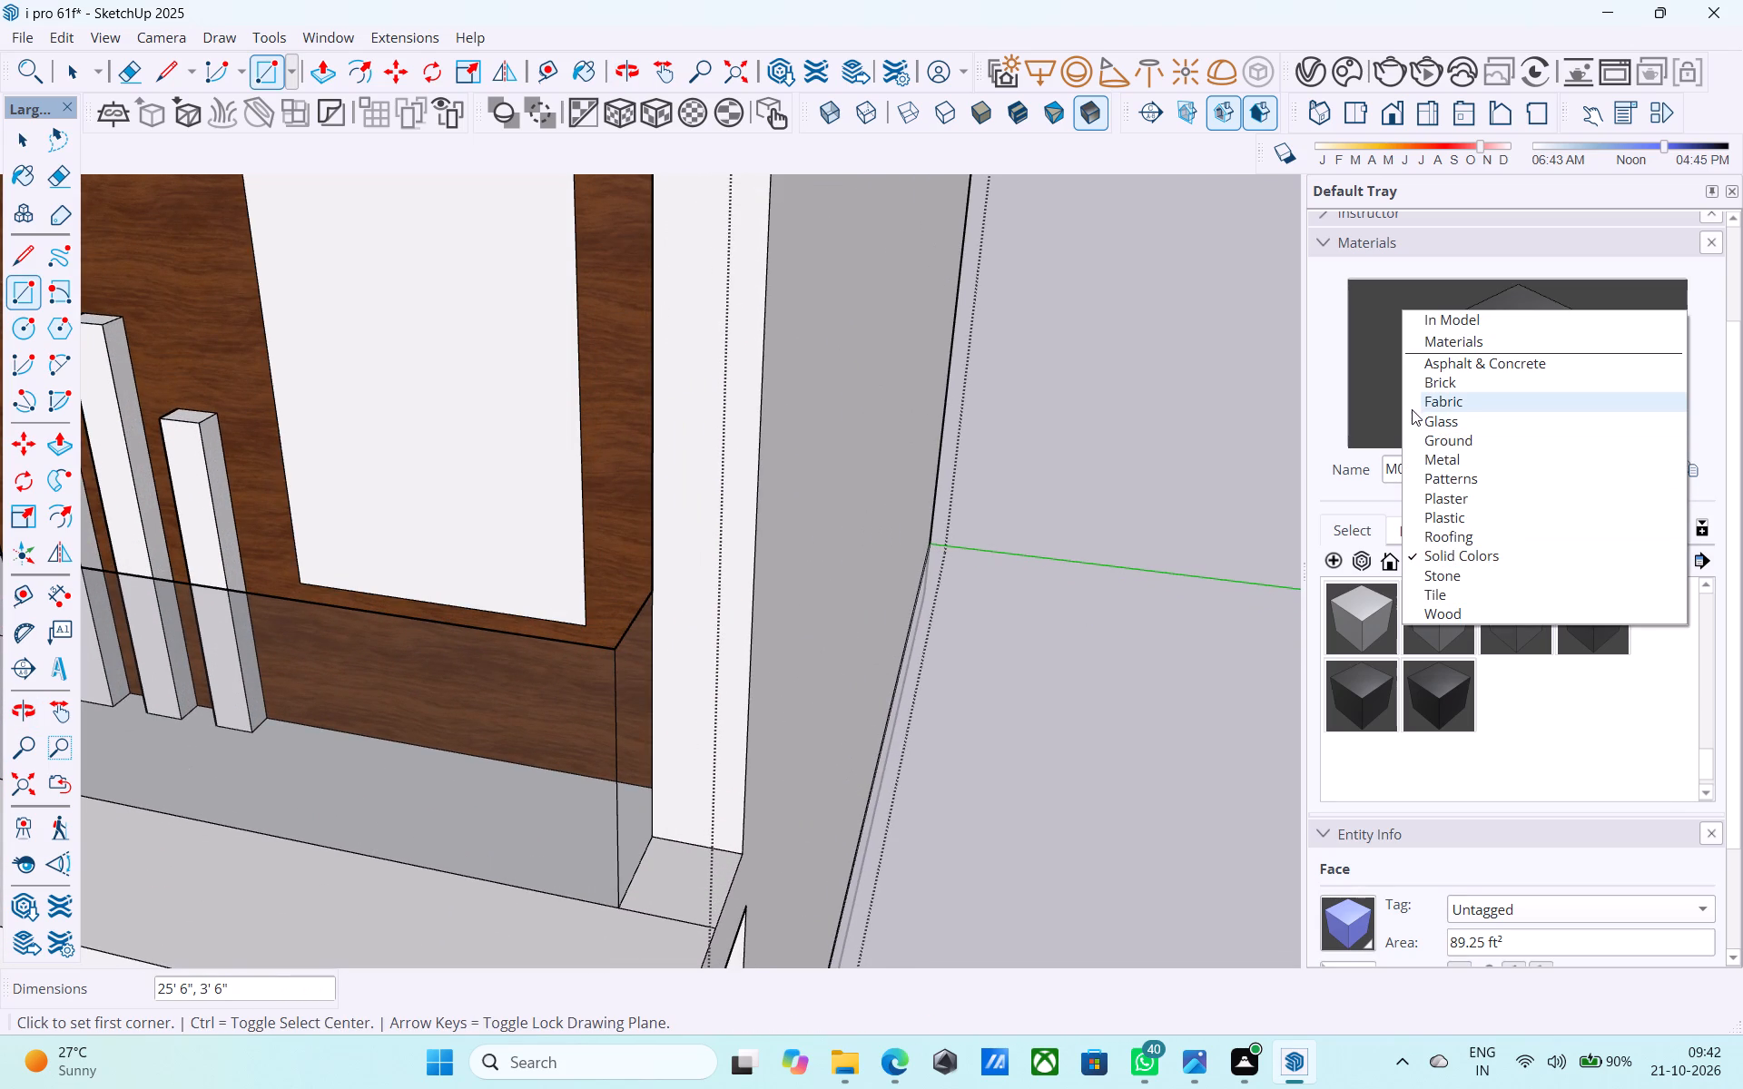
left_click(1419, 414)
left_click(1388, 613)
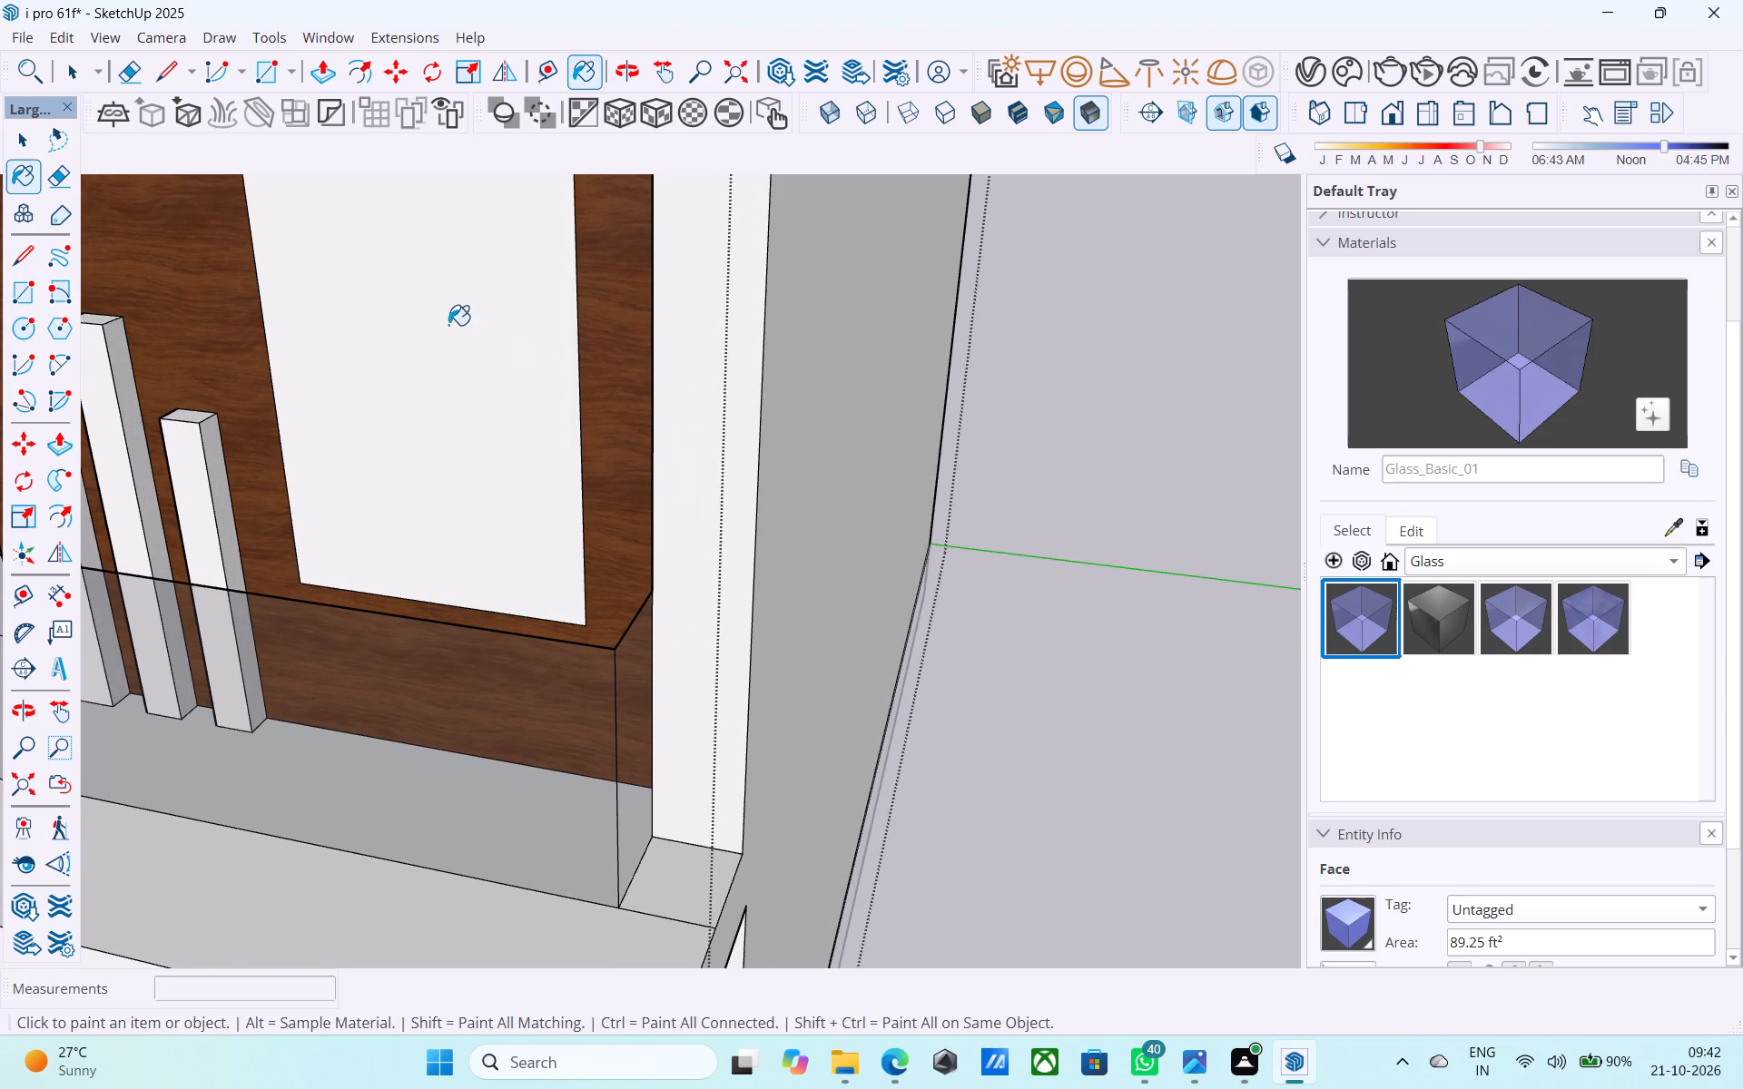
left_click(435, 319)
Edit the Glass_Basic_01 material's color to a deep, saturated blue.
scroll(447, 329, "down", 10)
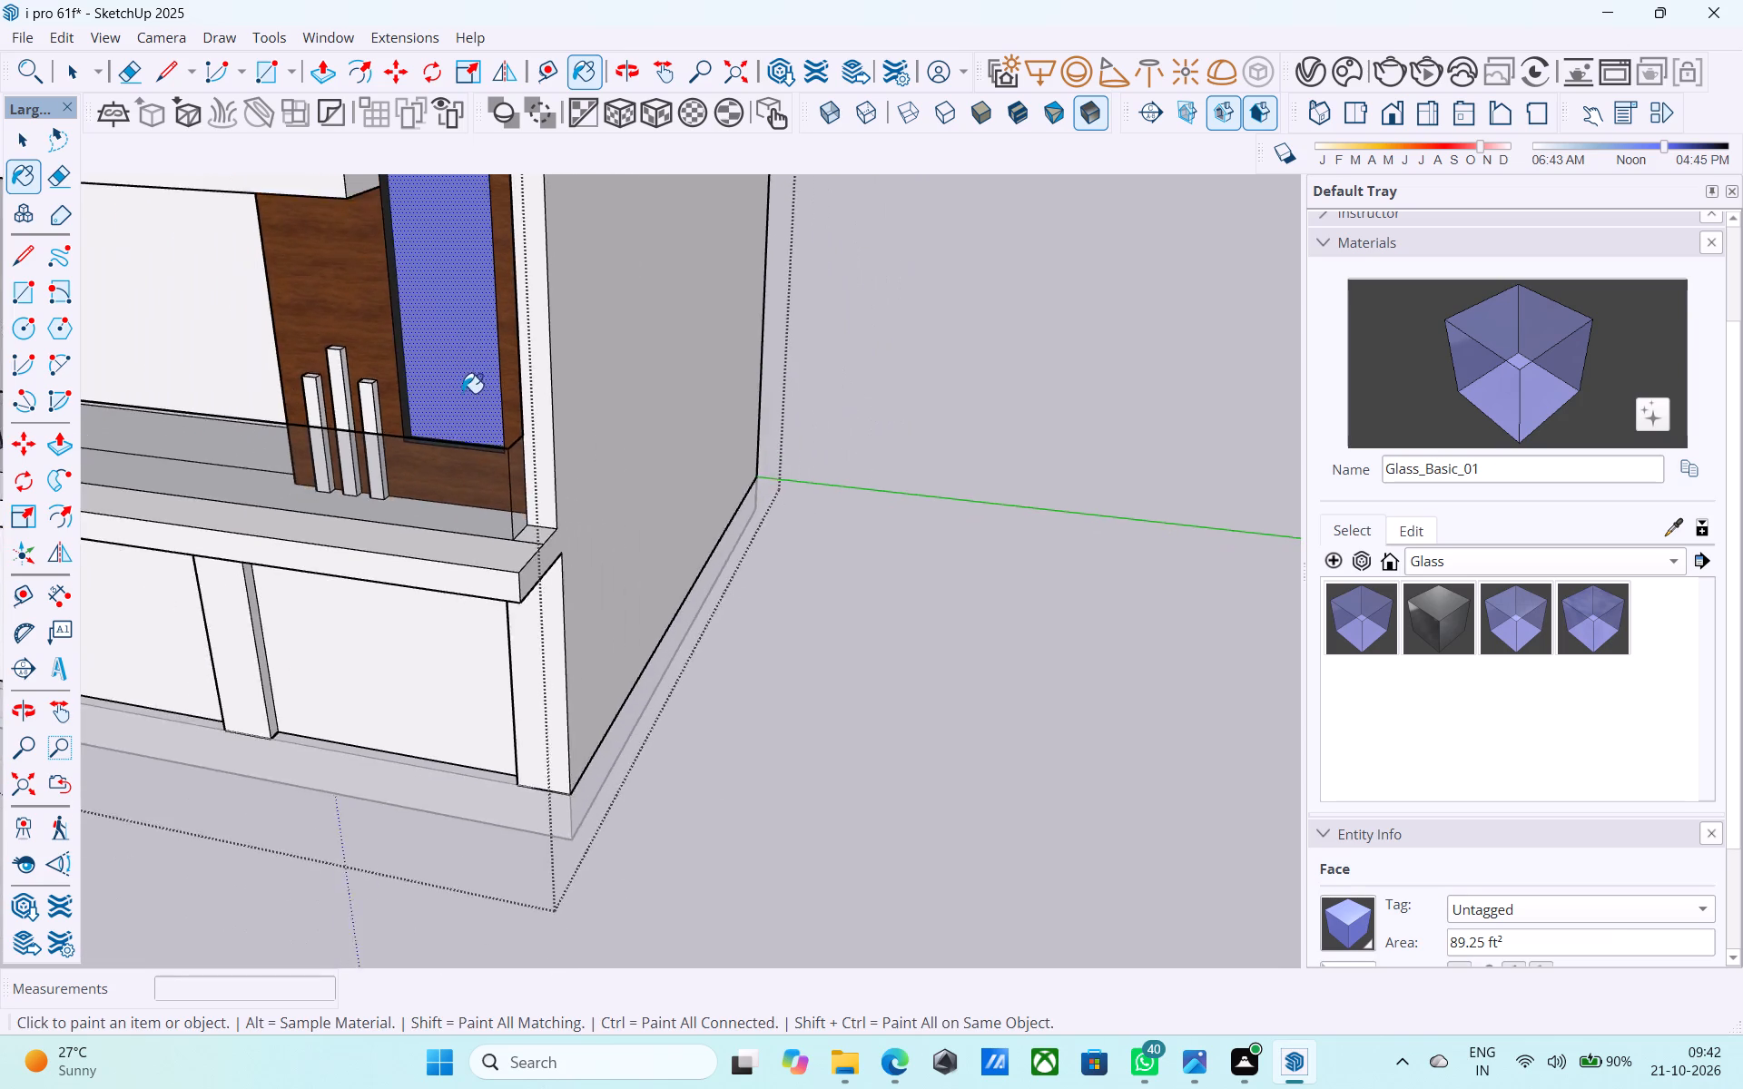
scroll(462, 393, "down", 8)
middle_click_drag(456, 407, 456, 480)
scroll(497, 425, "down", 1)
middle_click_drag(497, 424, 554, 532)
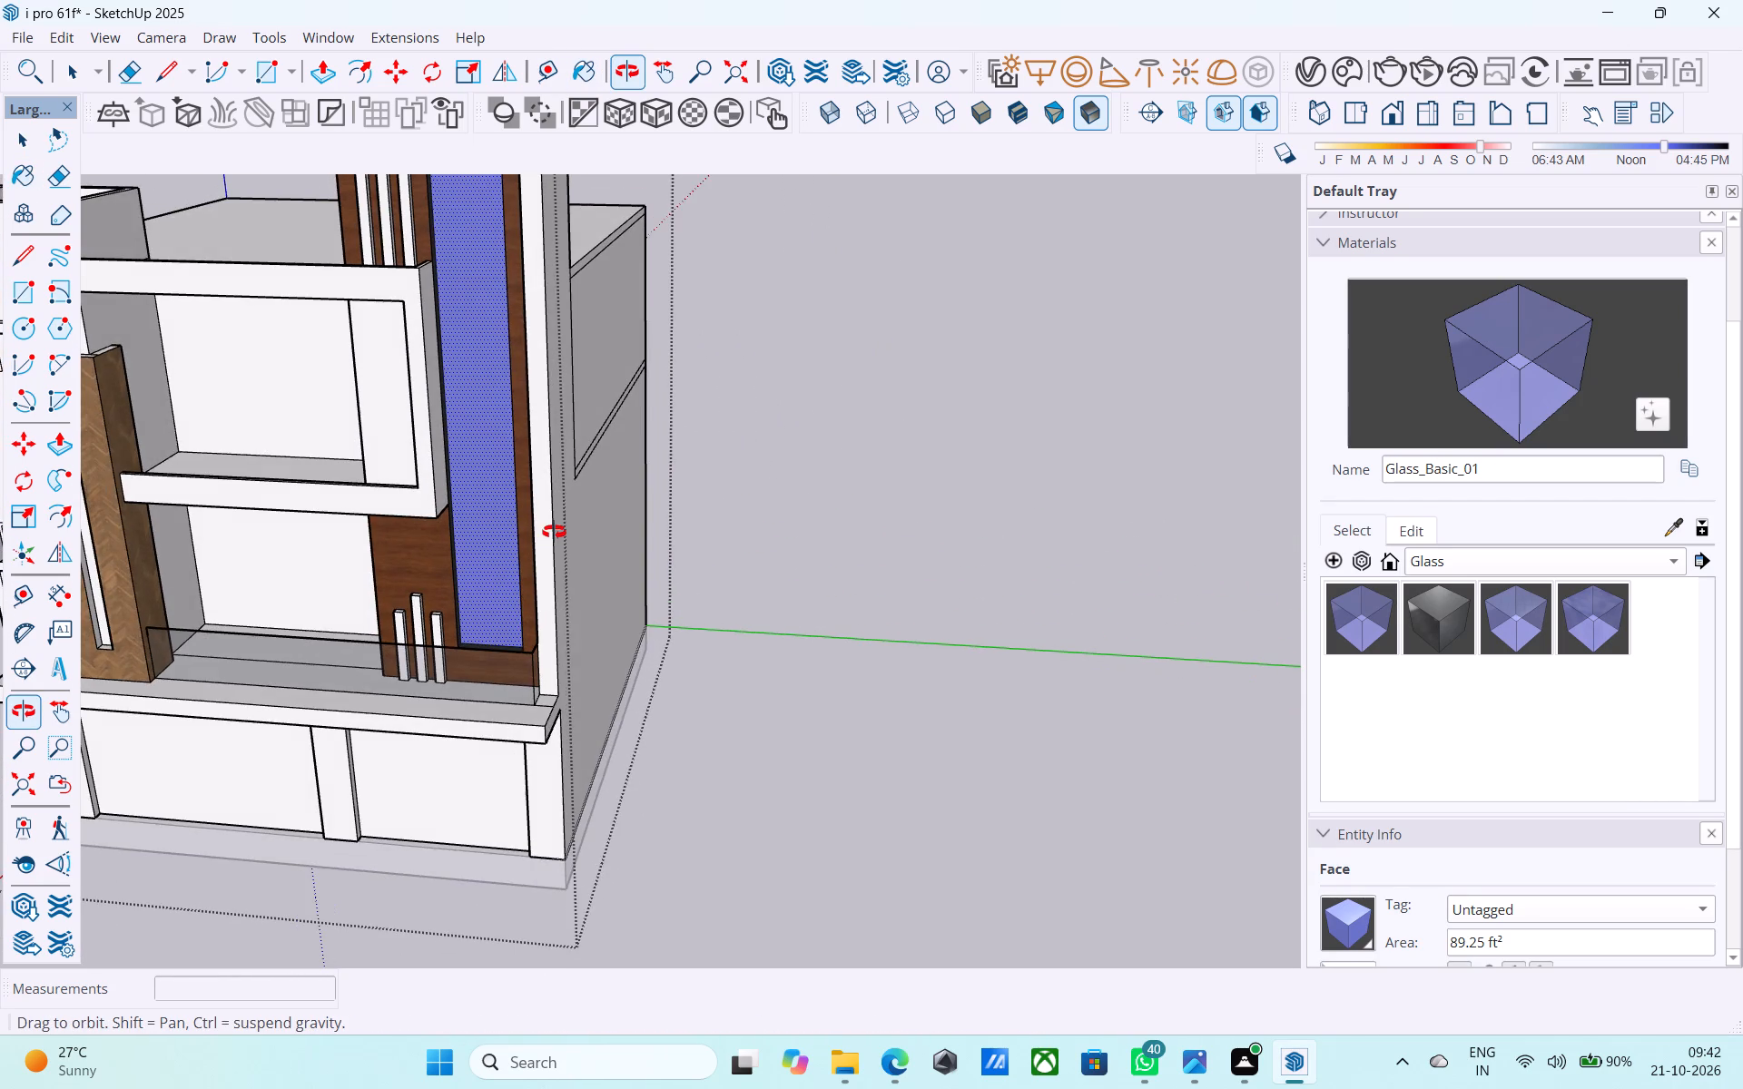
middle_click_drag(554, 532, 554, 536)
middle_click_drag(550, 507, 501, 660, "shift")
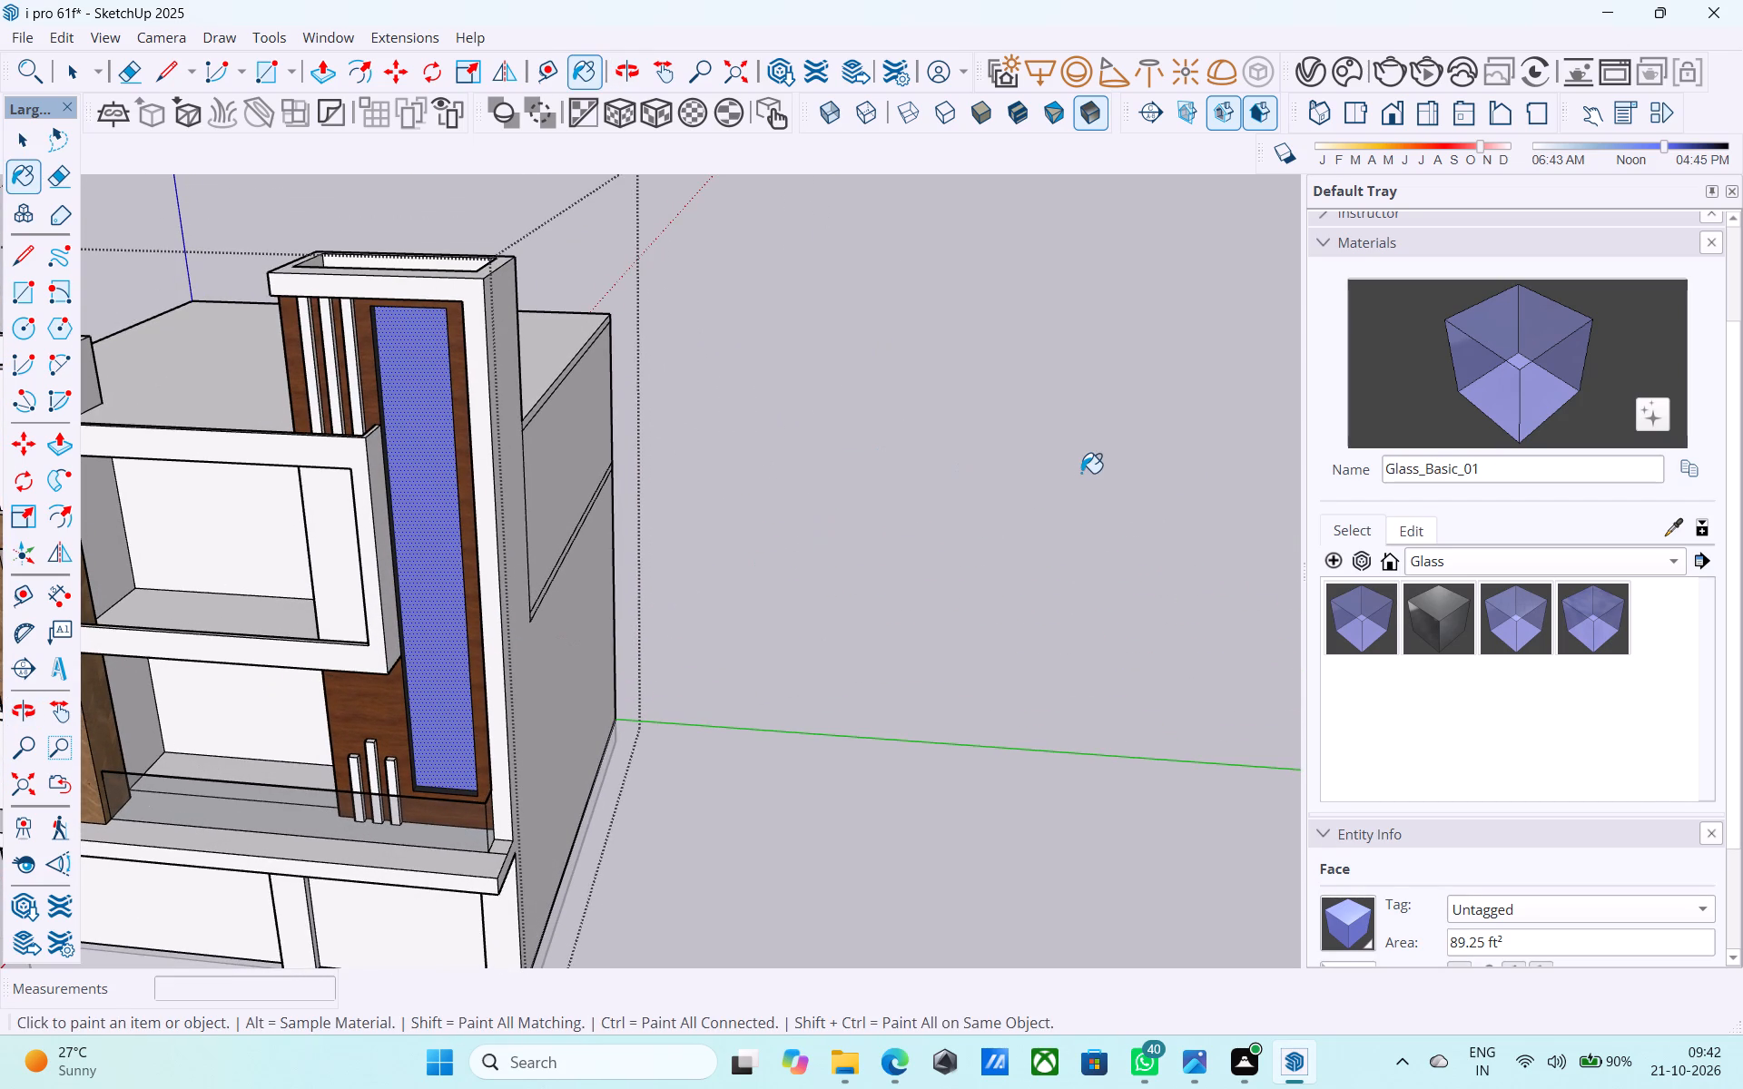
left_click(1421, 533)
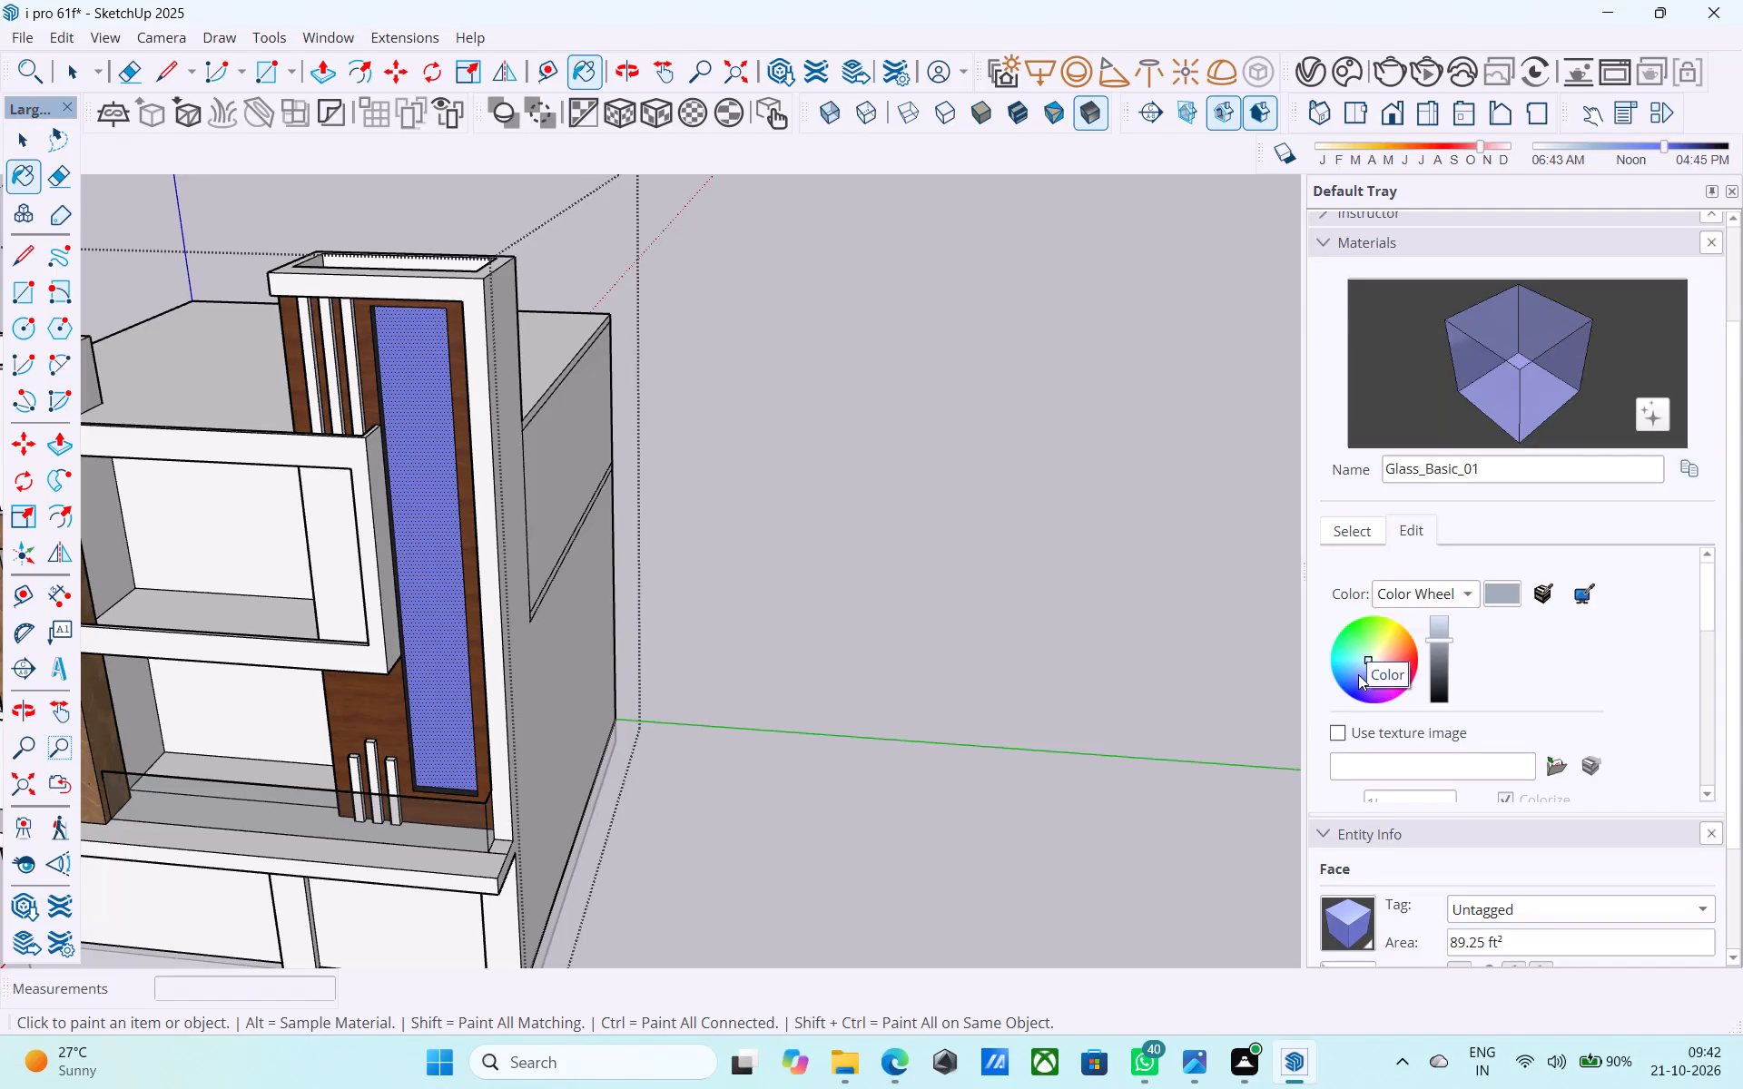
left_click_drag(1366, 659, 1348, 689)
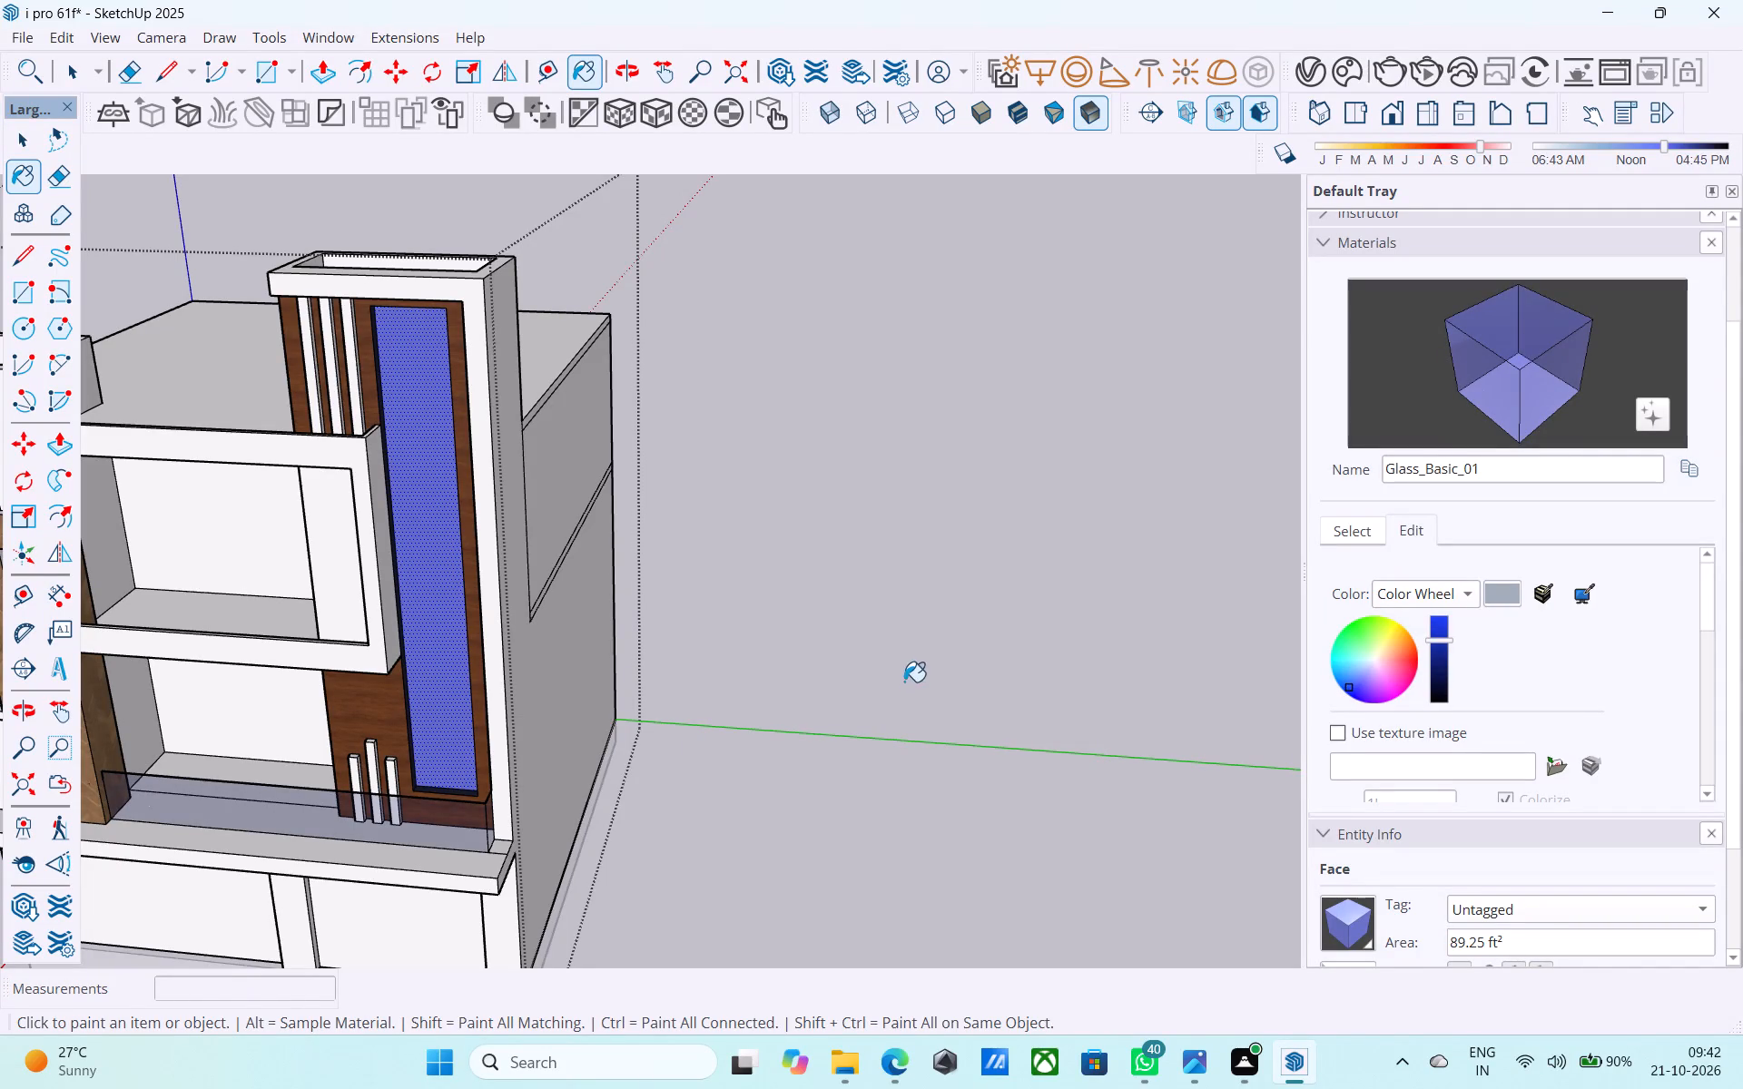
middle_click_drag(936, 634, 996, 507)
scroll(990, 524, "down", 5)
left_click(1332, 534)
Examine the whole front elevation and its applied materials from several angles and distances.
scroll(984, 411, "down", 4)
middle_click_drag(984, 411, 884, 487)
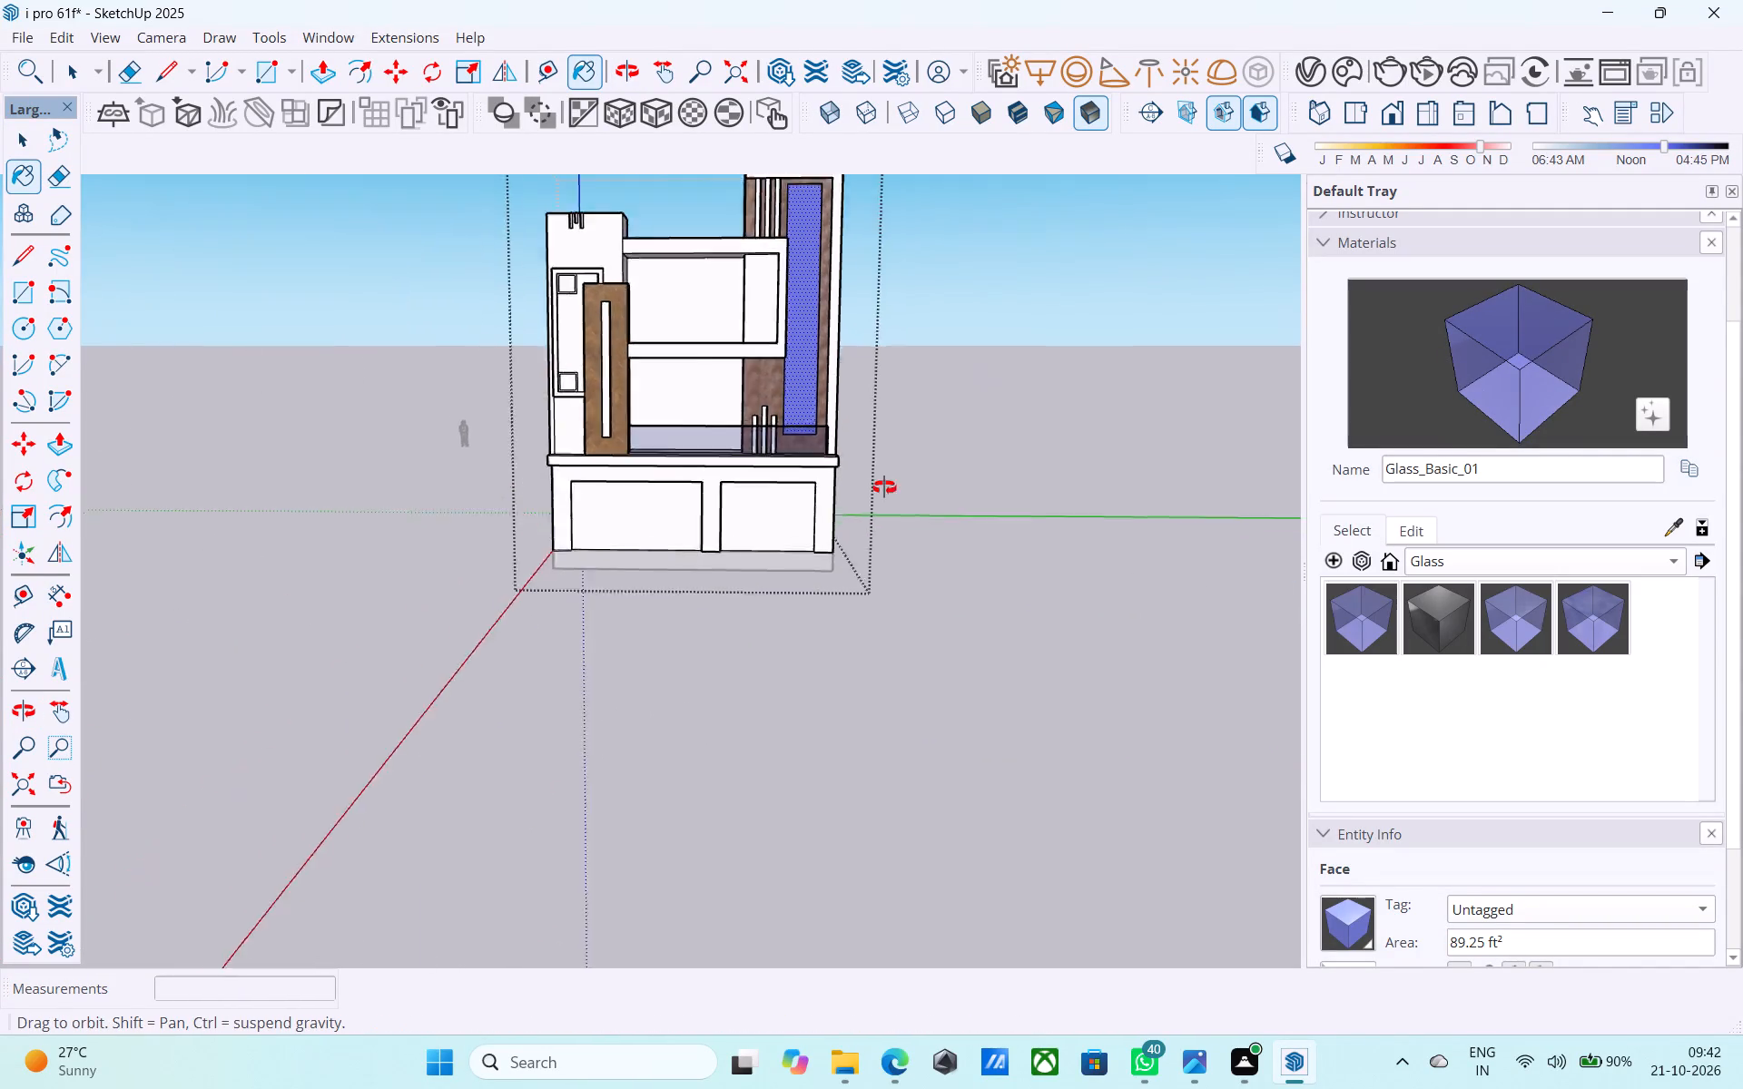
middle_click_drag(884, 487, 859, 517)
scroll(866, 511, "down", 1)
scroll(566, 616, "down", 4)
middle_click_drag(549, 634, 573, 579)
scroll(625, 379, "up", 5)
middle_click_drag(623, 370, 630, 358)
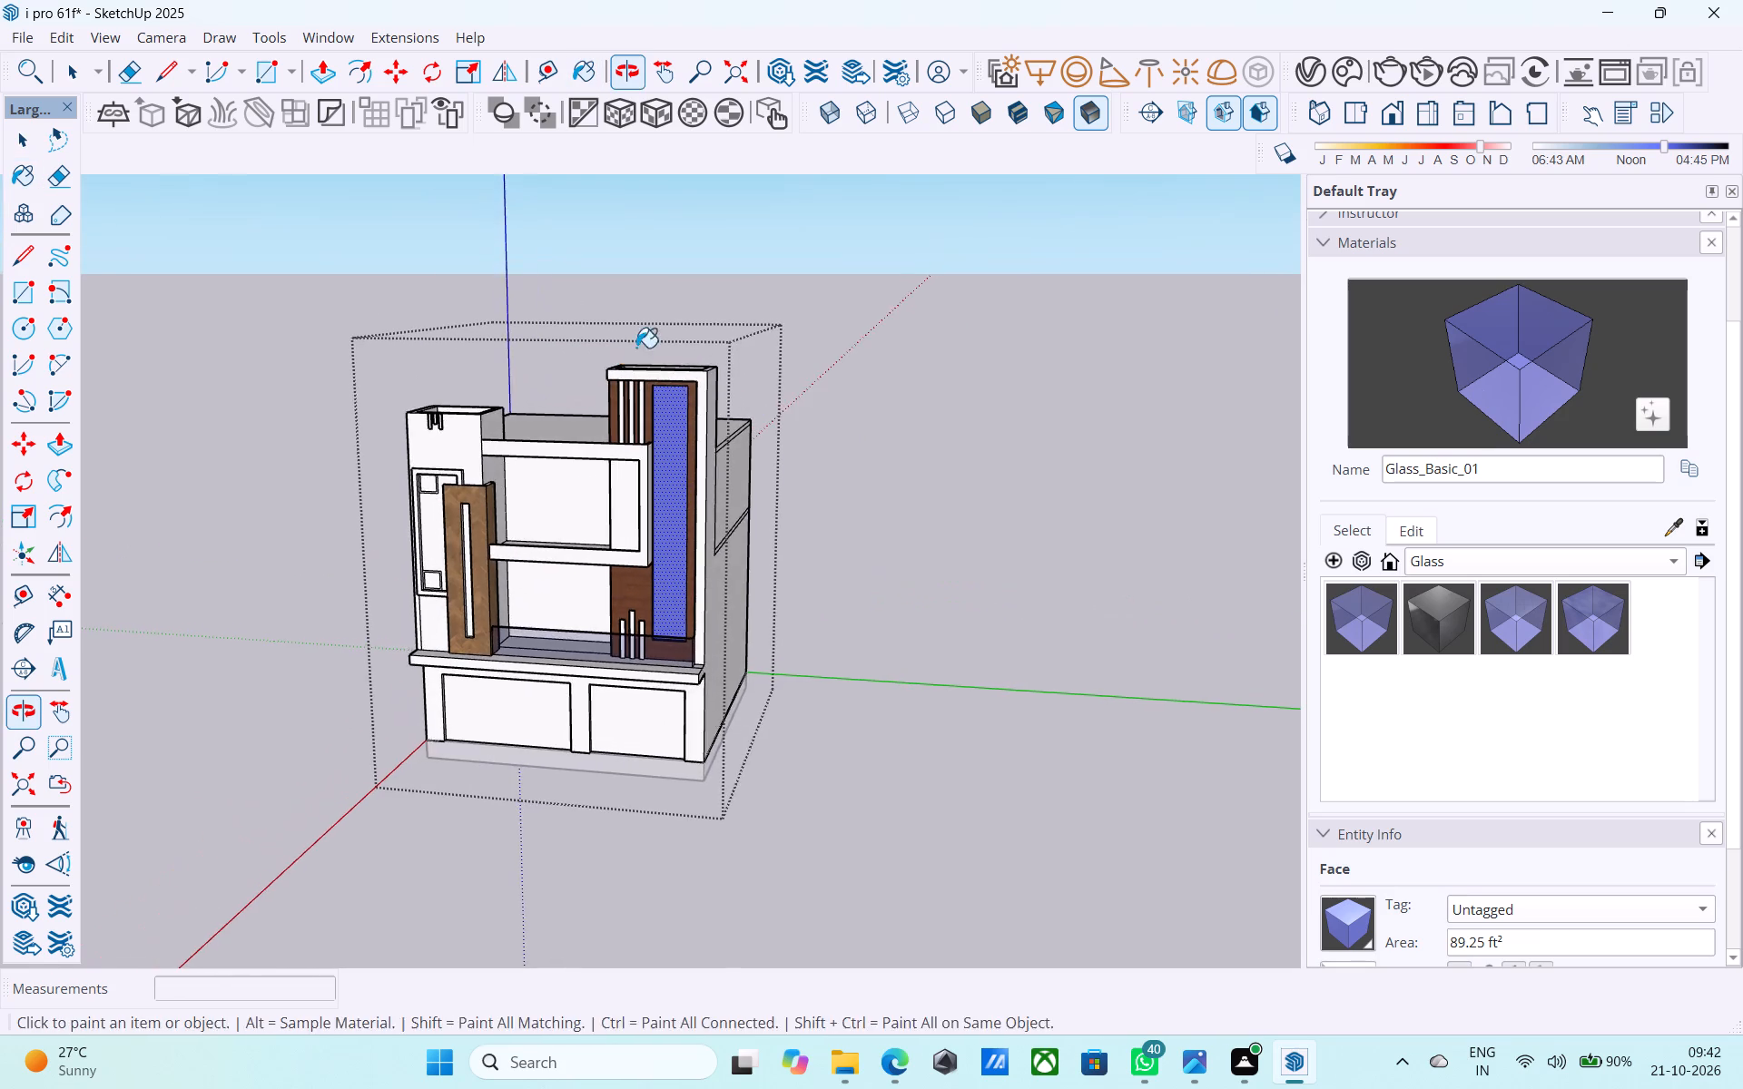
key("space")
scroll(645, 319, "up", 4)
middle_click_drag(639, 319, 724, 333)
scroll(724, 335, "up", 2)
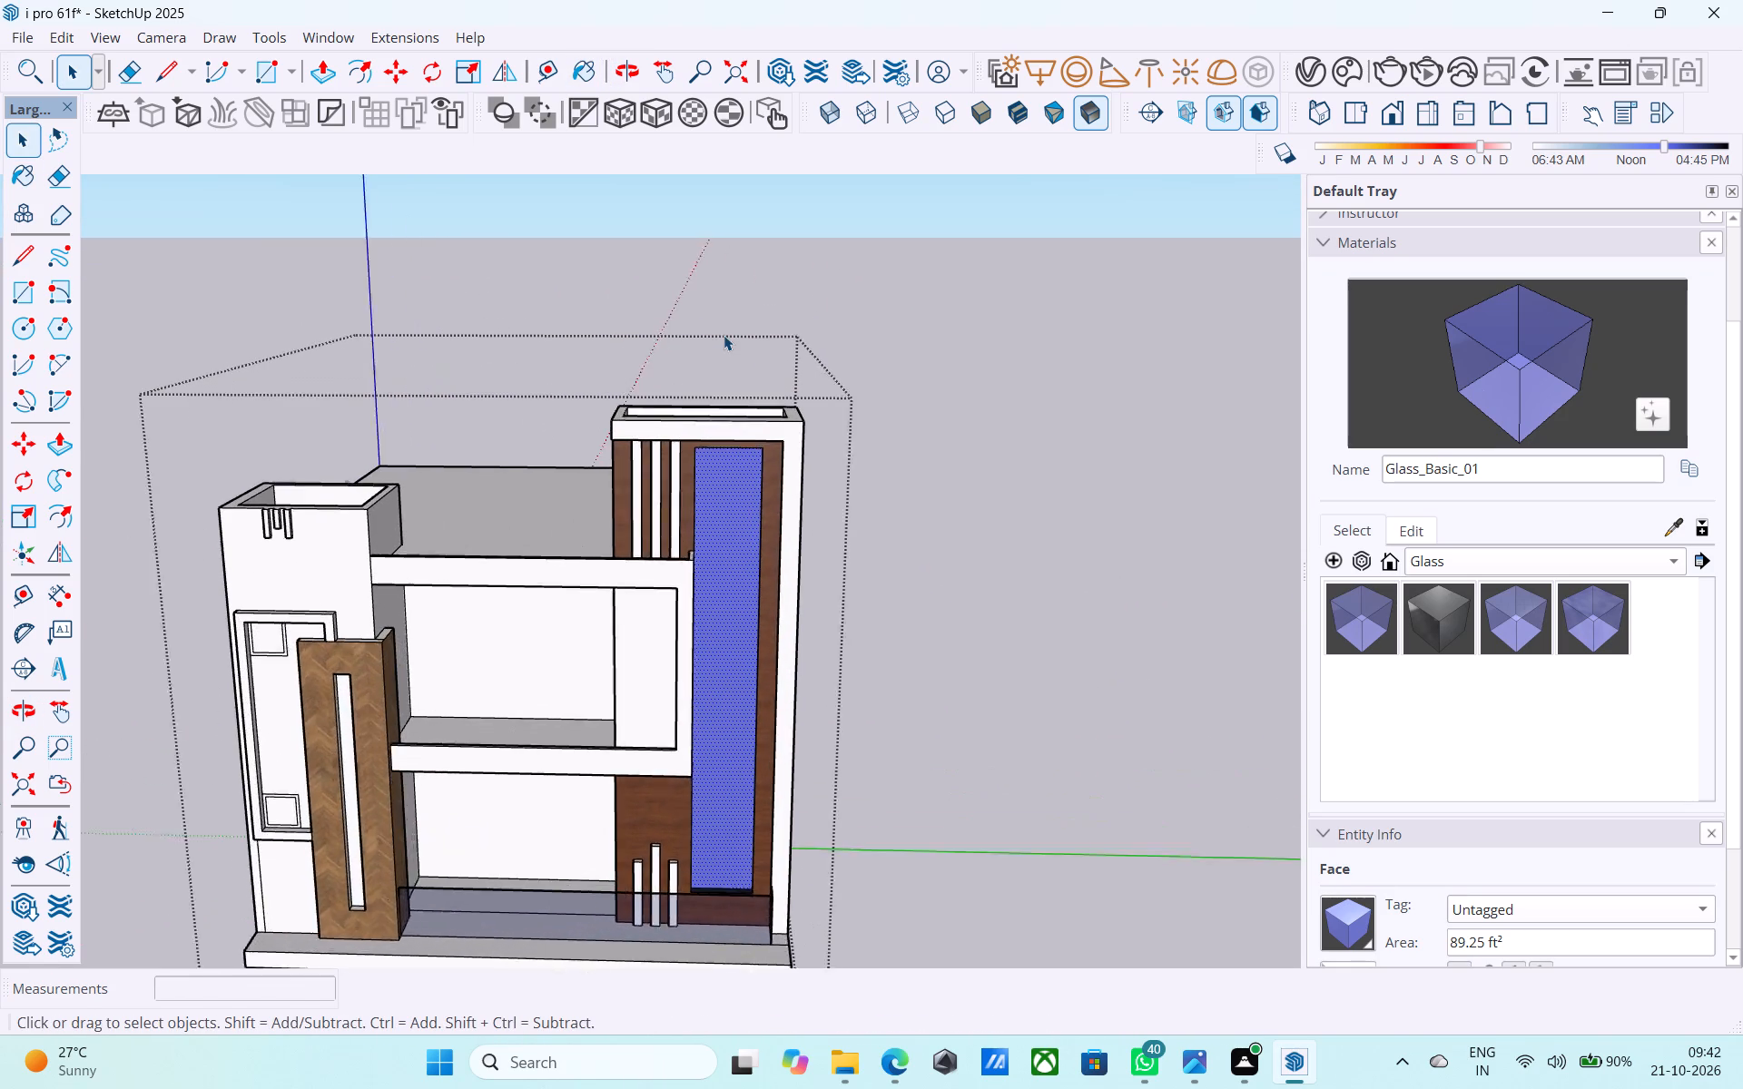
scroll(724, 335, "up", 3)
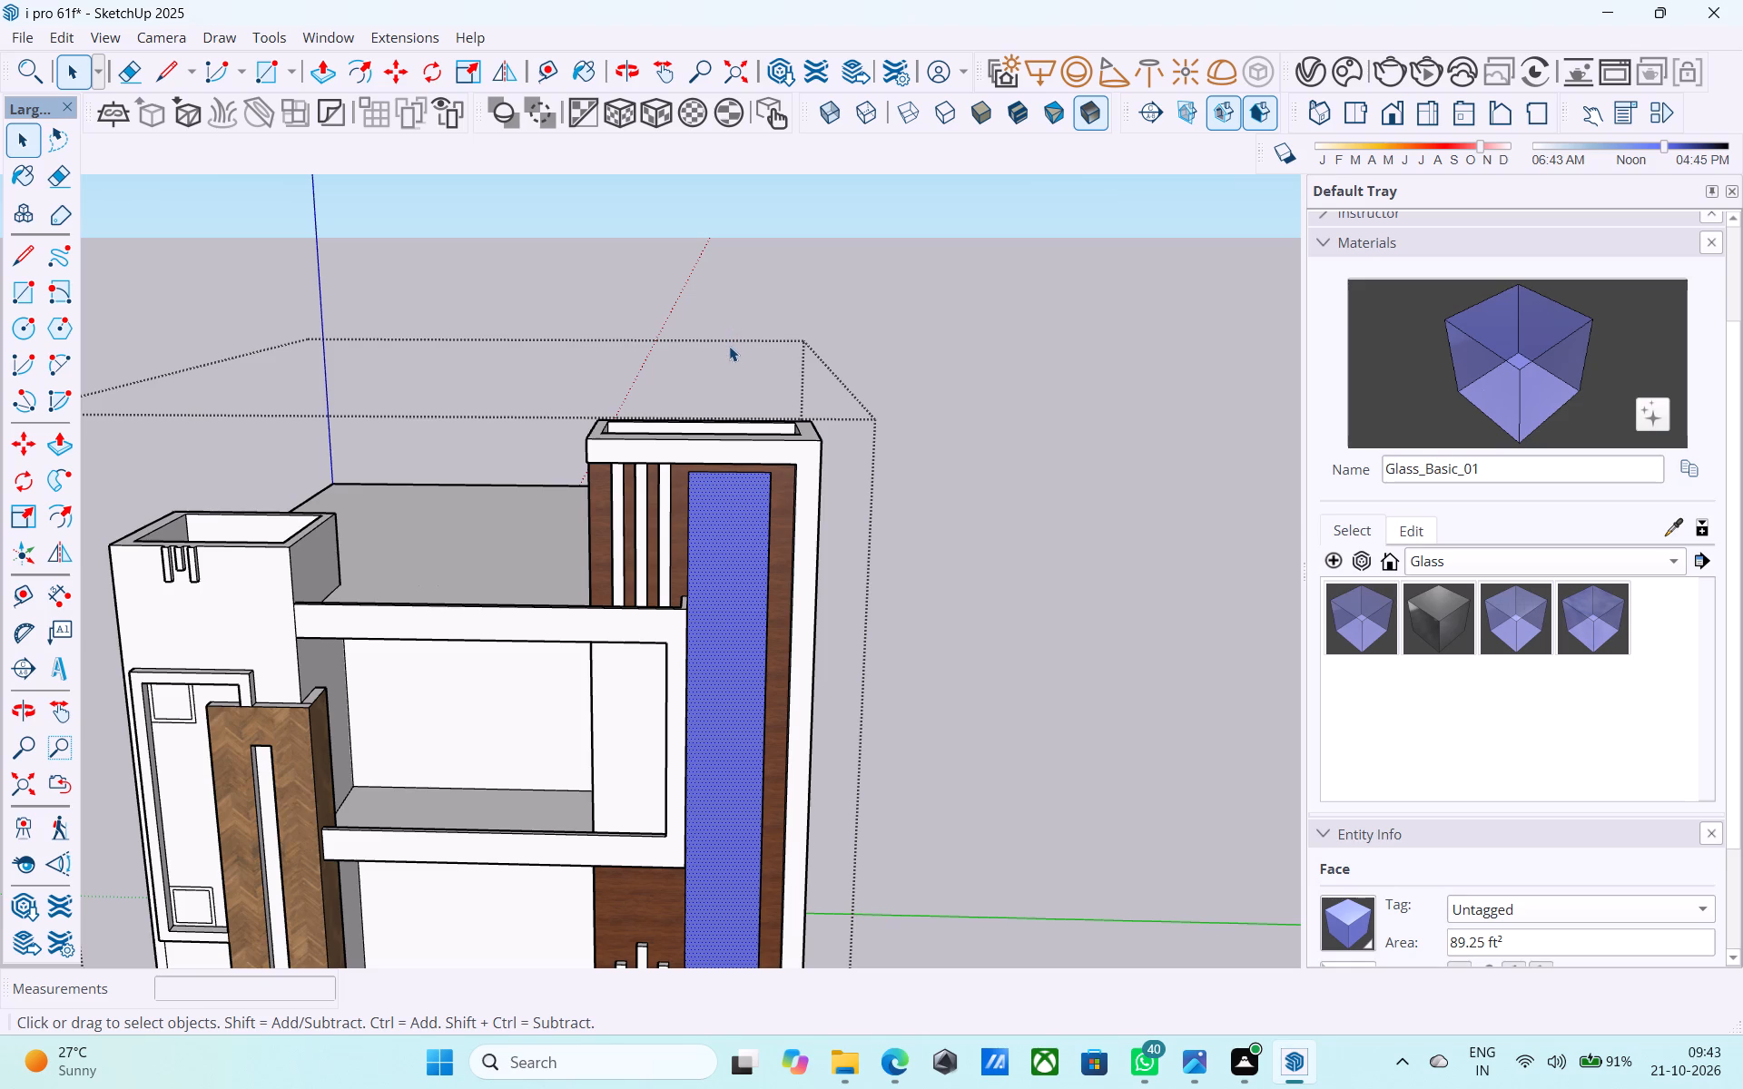
scroll(729, 348, "down", 3)
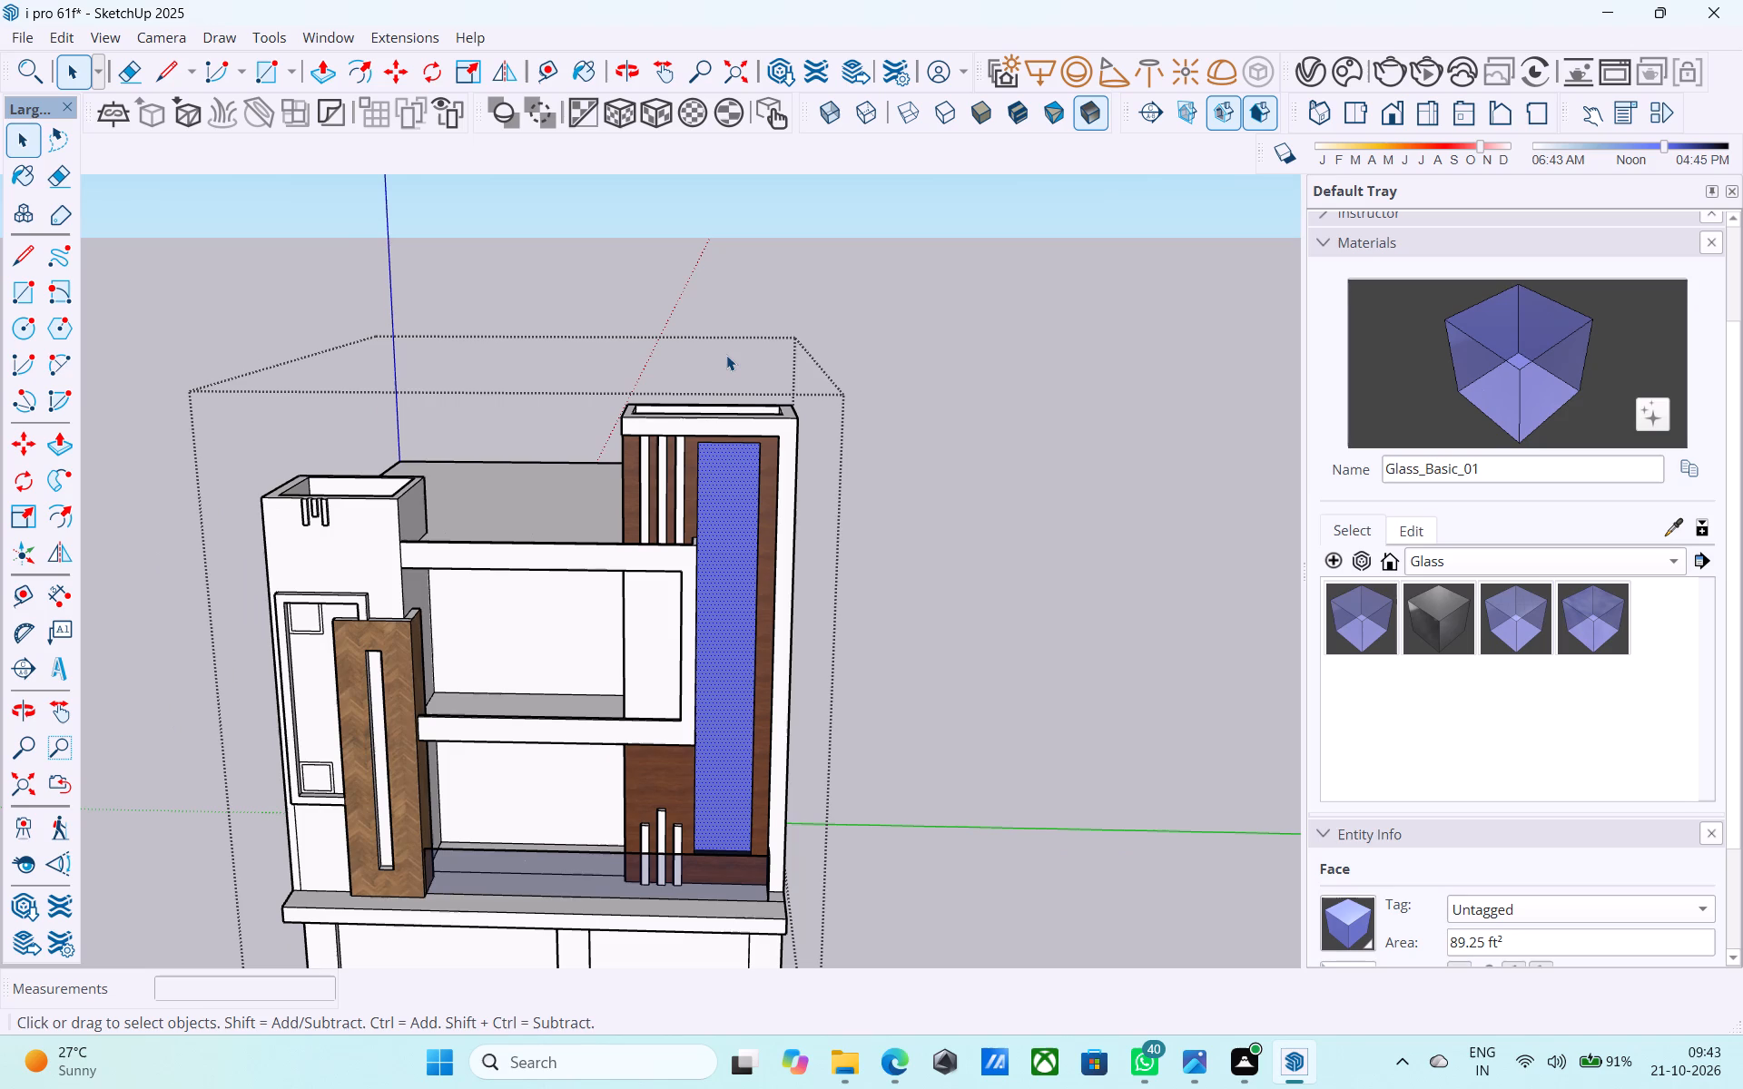
scroll(729, 354, "down", 2)
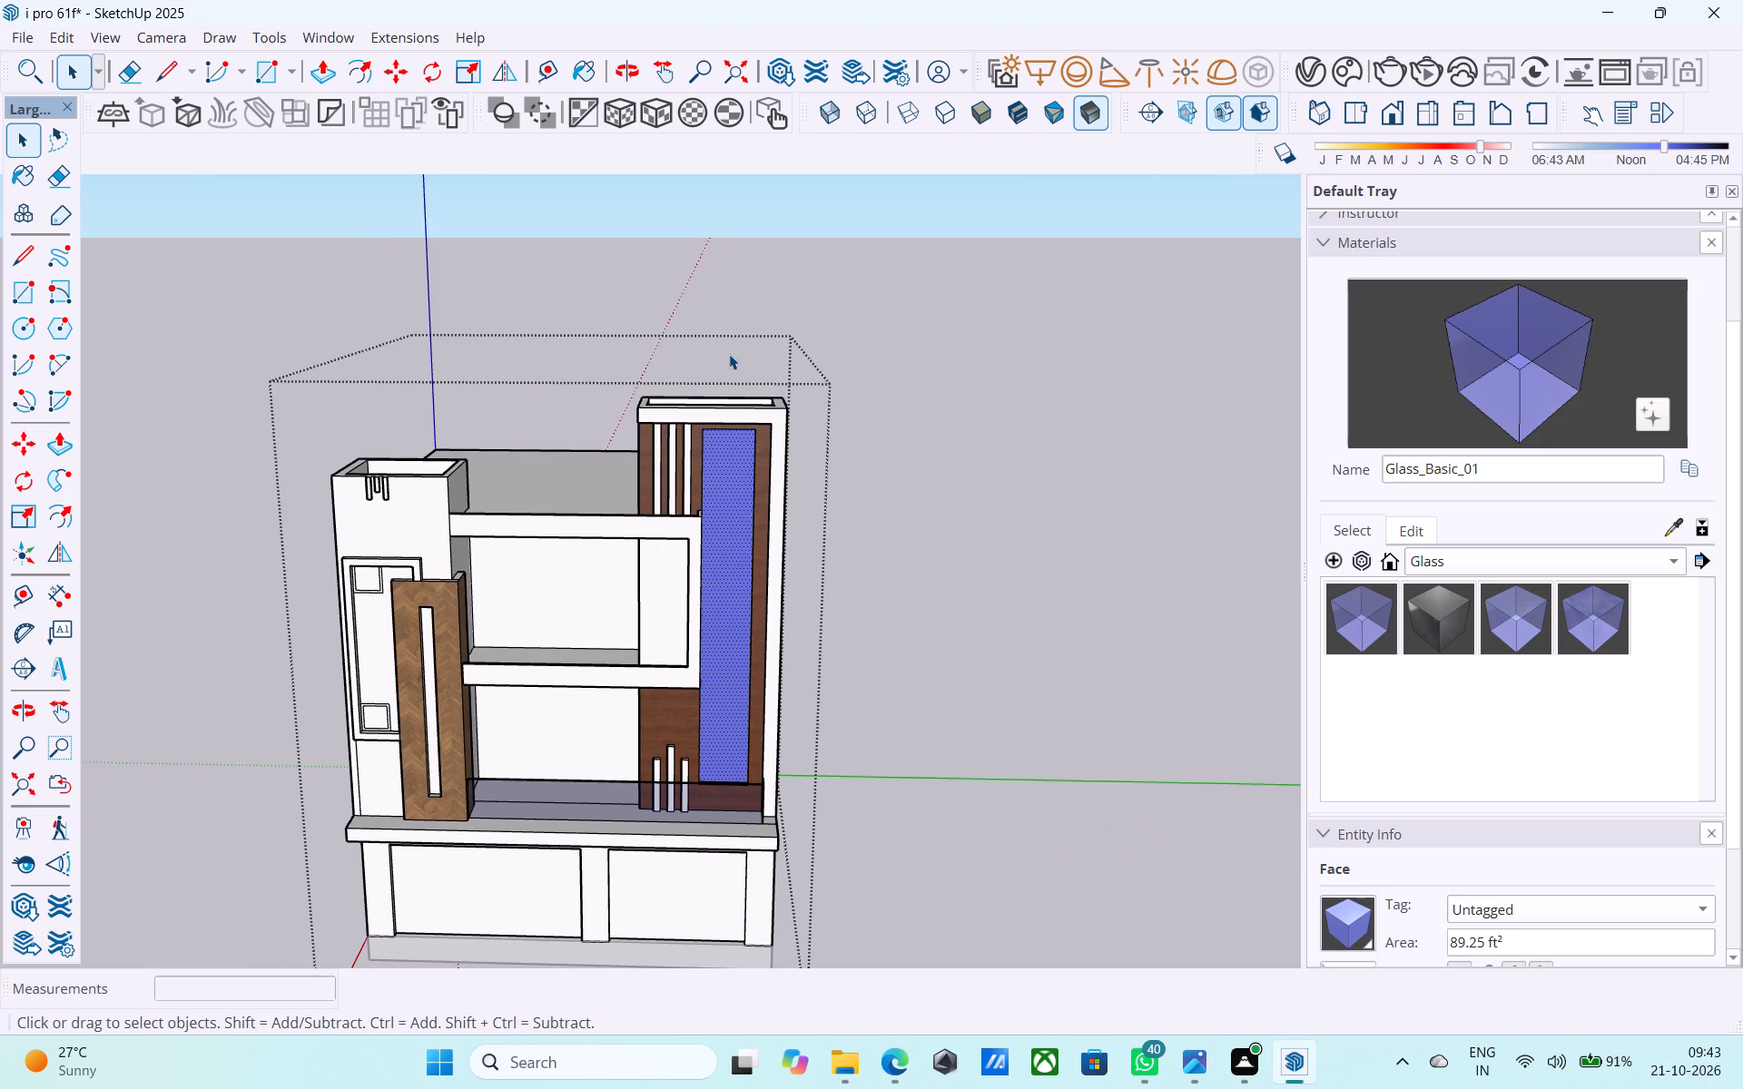
scroll(729, 354, "down", 5)
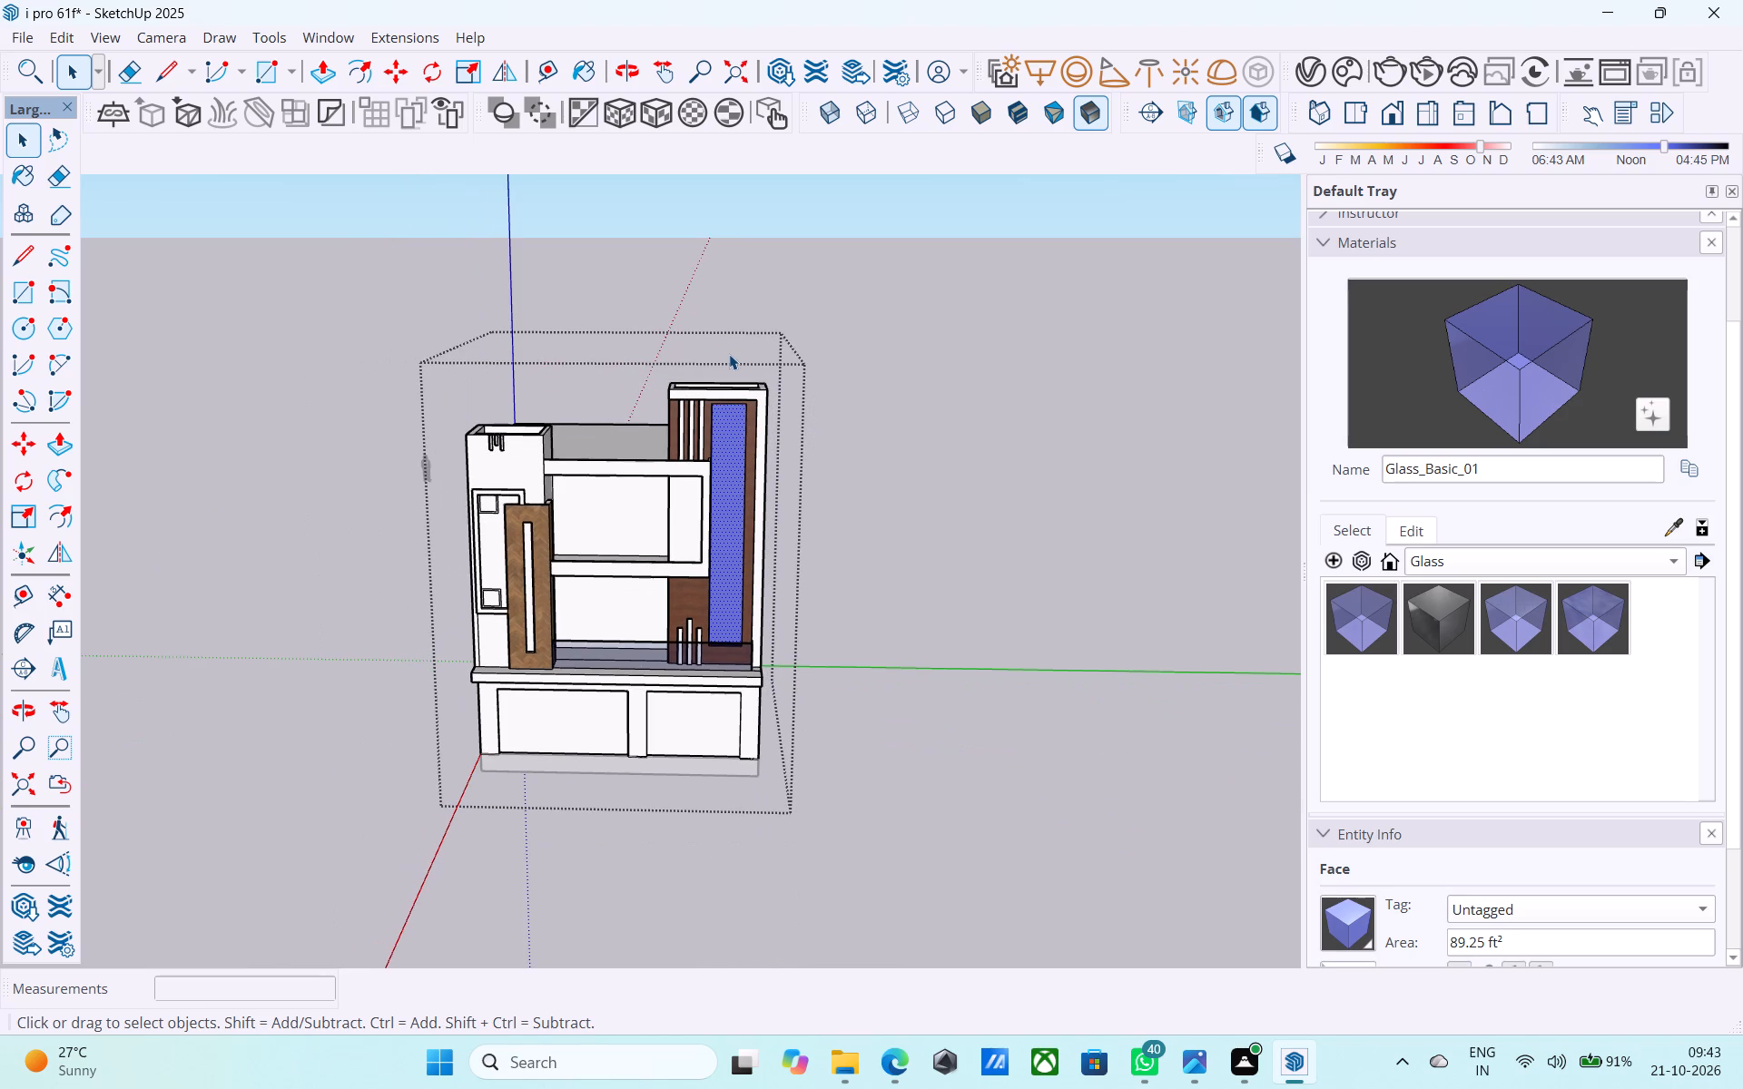
scroll(729, 354, "down", 4)
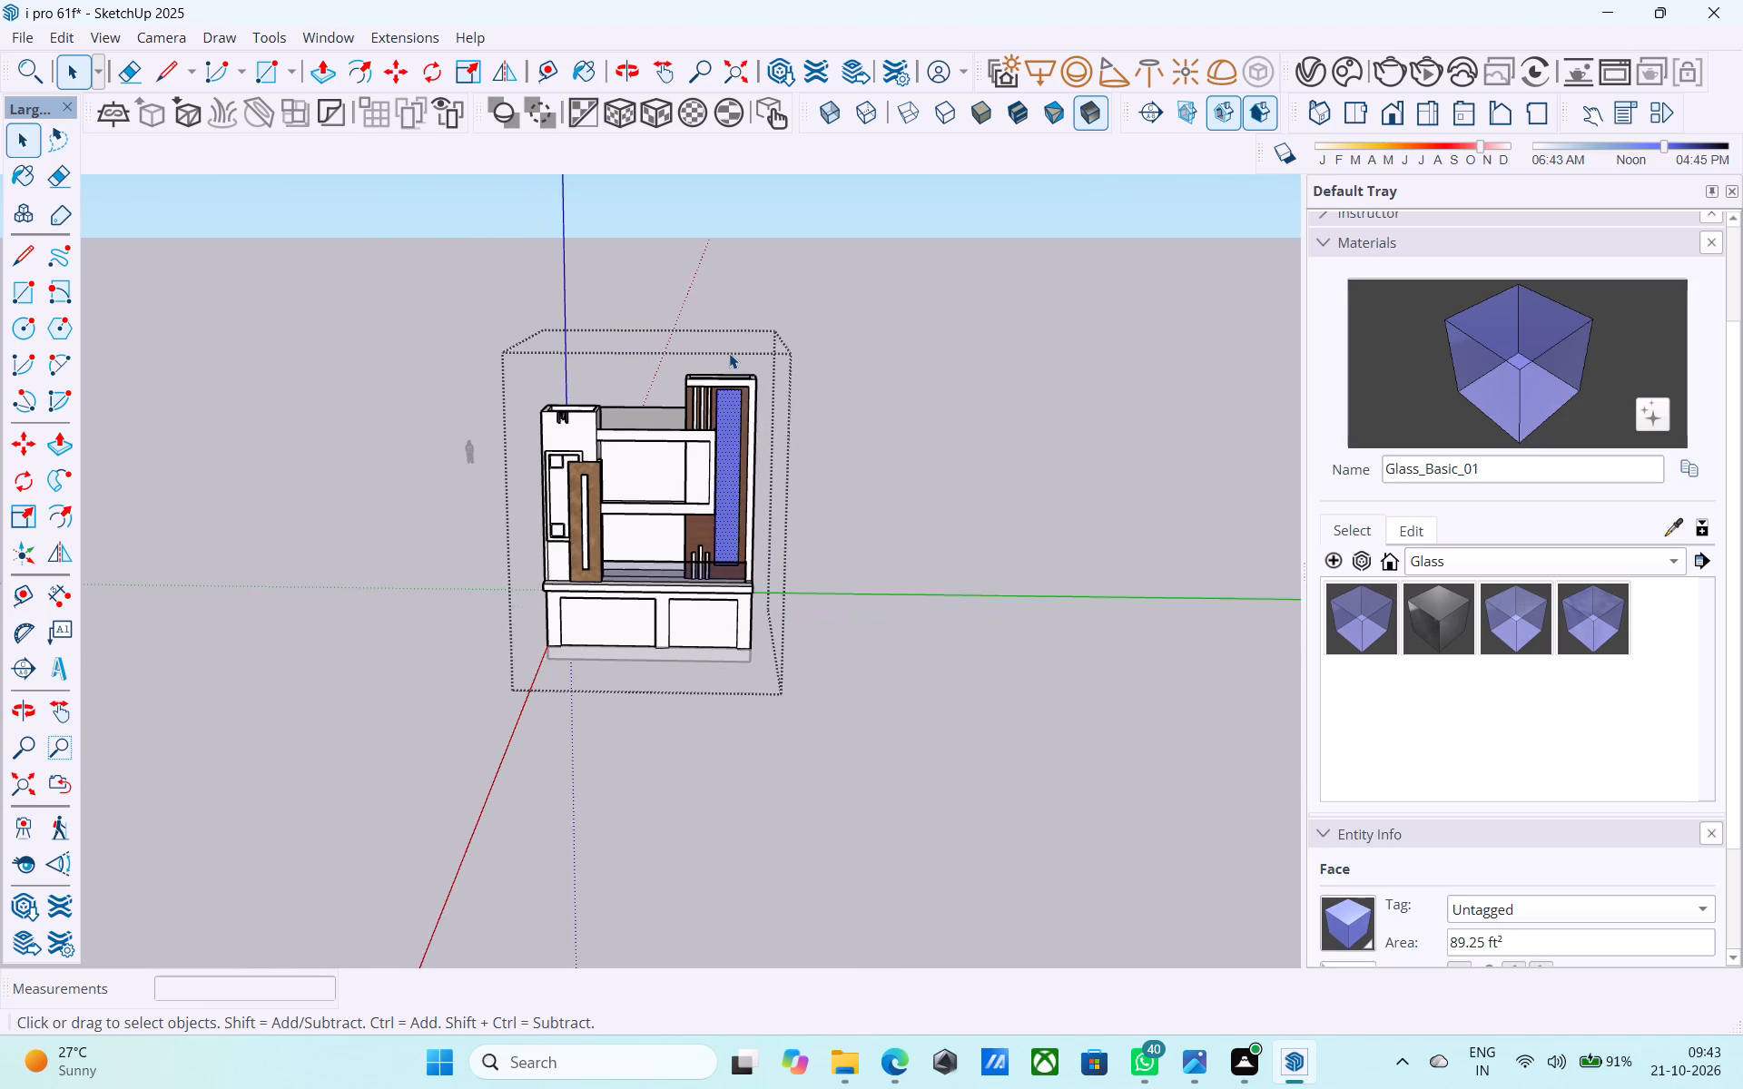
scroll(729, 353, "down", 1)
scroll(808, 383, "up", 9)
middle_click_drag(662, 486, 352, 303)
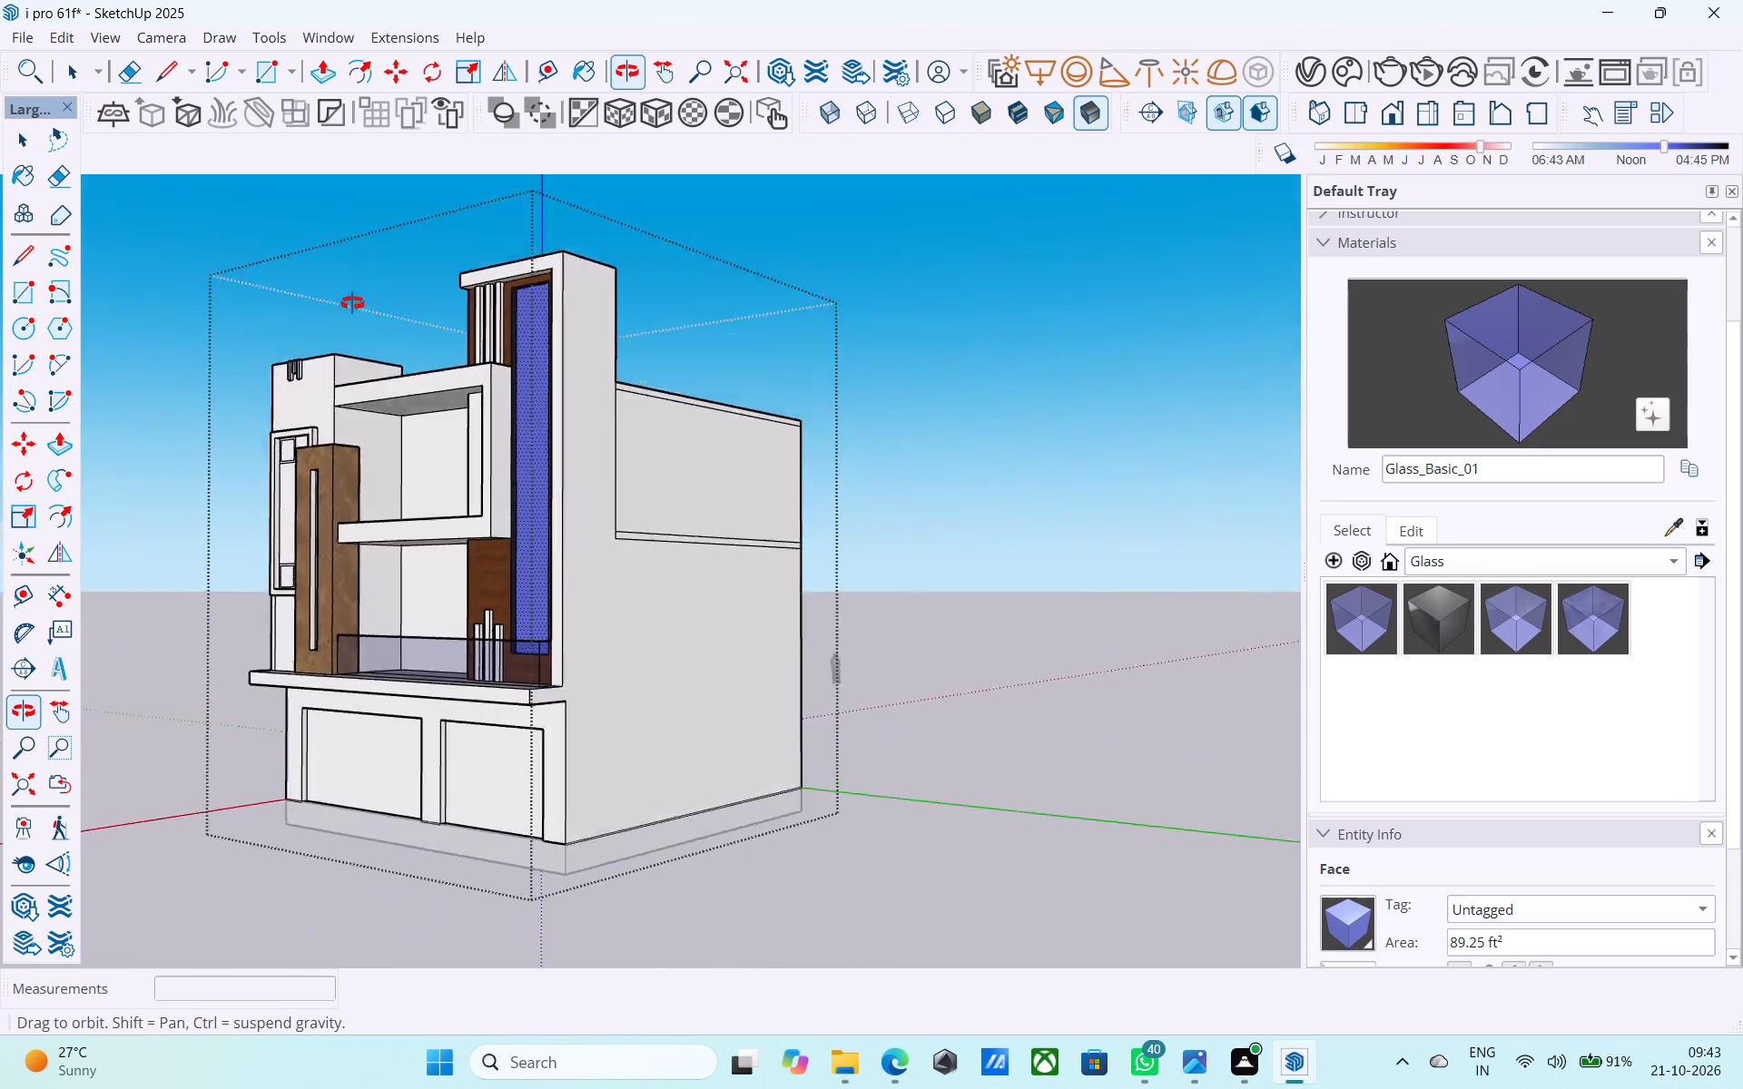
middle_click_drag(352, 303, 628, 289)
middle_click_drag(337, 276, 572, 403)
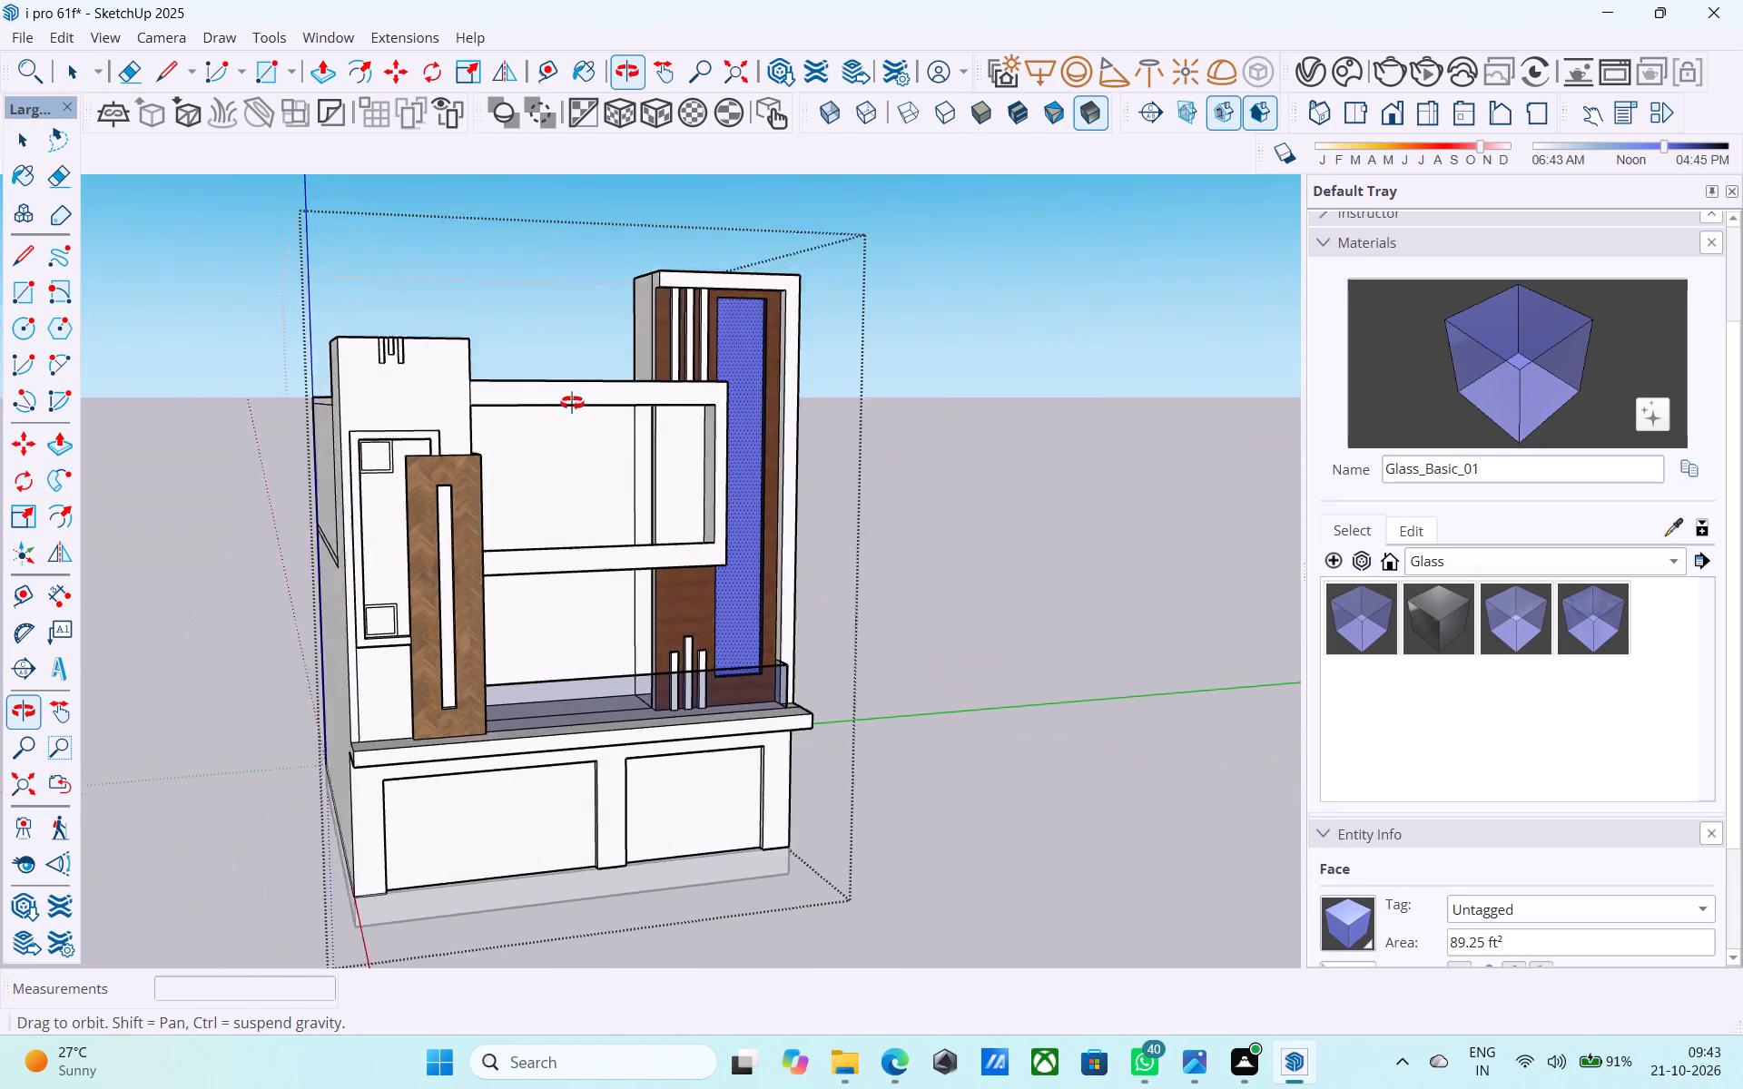
middle_click_drag(572, 403, 572, 402)
Extend the bottom of the outer-side vertical strip at the shorter tower's top downward by 1' with Push/Pull.
scroll(402, 327, "up", 12)
middle_click_drag(399, 324, 393, 229)
scroll(397, 239, "down", 3)
scroll(397, 252, "up", 1)
scroll(397, 252, "down", 6)
middle_click_drag(404, 346, 428, 270)
scroll(428, 328, "down", 5)
middle_click_drag(430, 380, 401, 477)
scroll(392, 388, "up", 16)
middle_click_drag(389, 378, 385, 213)
scroll(443, 580, "up", 4)
left_click(387, 439)
left_click(387, 433)
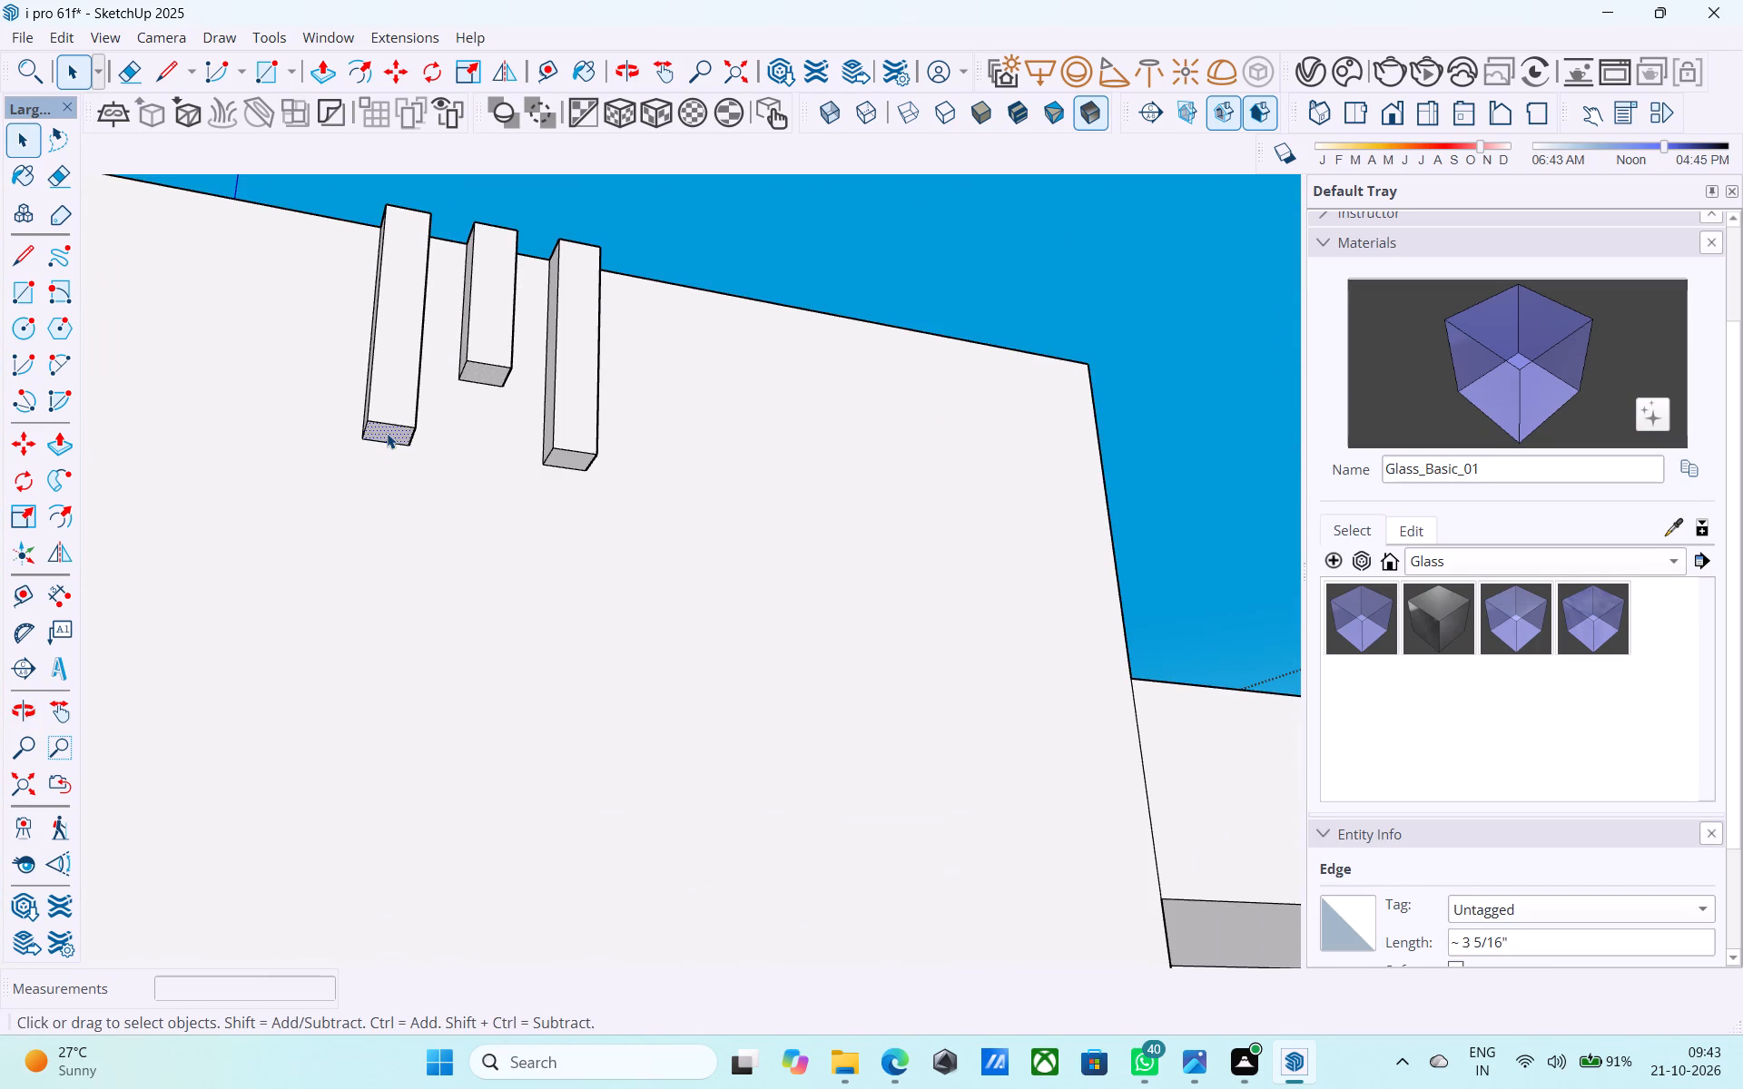
key("p")
left_click(385, 432)
type("1'")
key("Return")
scroll(455, 375, "up", 3)
key("space")
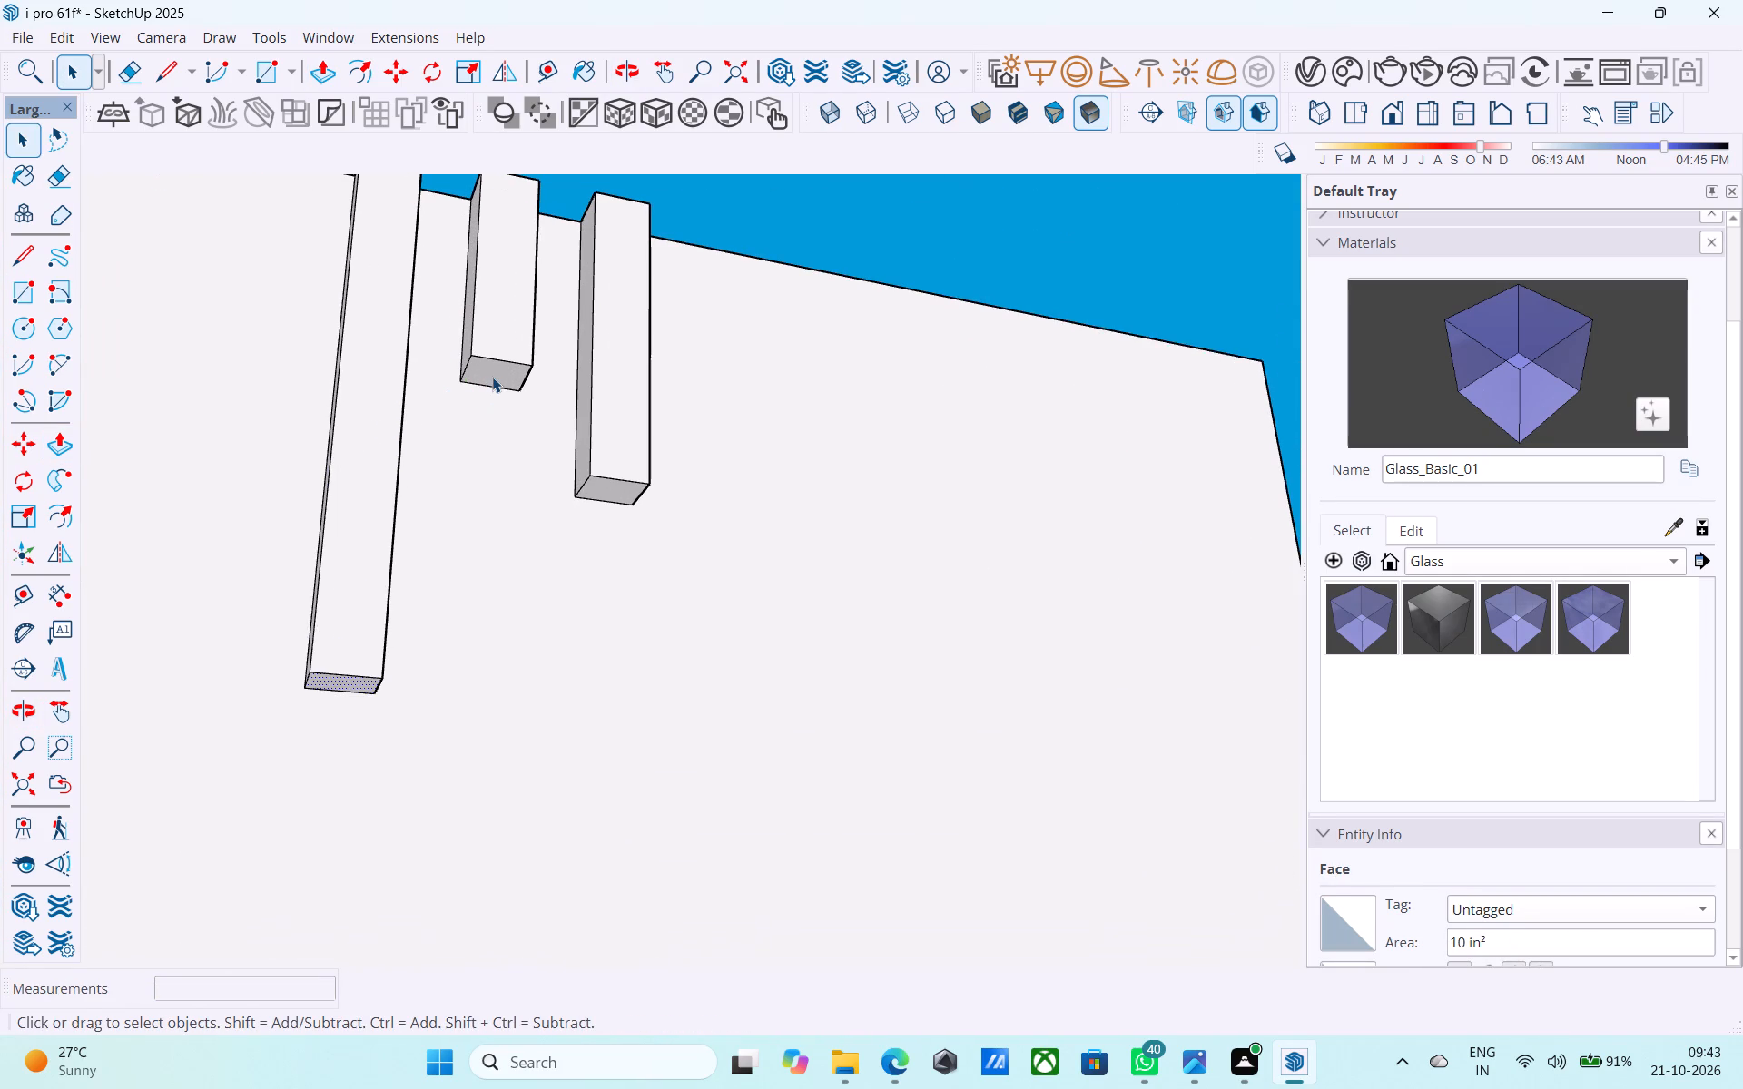
Extend the bottoms of the other two vertical strips at the shorter tower's top by the same 1' distance.
left_click(492, 377)
key("p")
double_click(492, 377)
key("space")
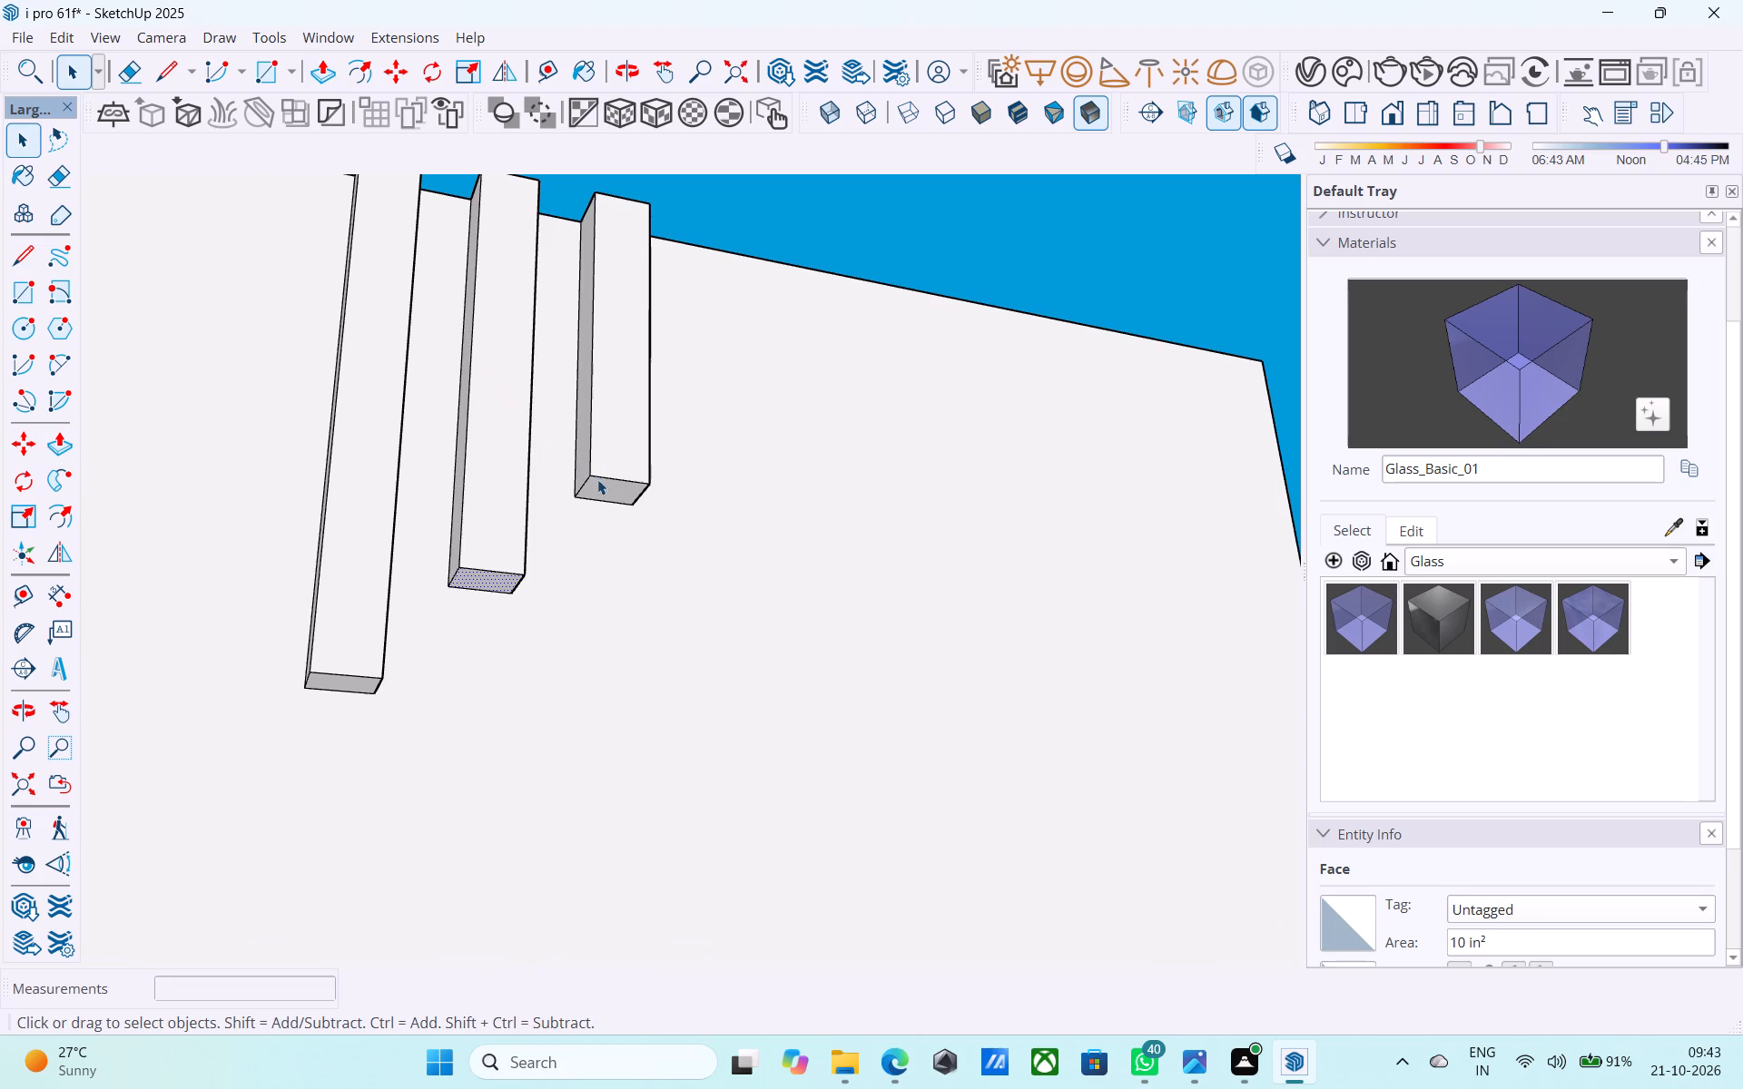
left_click(602, 484)
key("p")
double_click(602, 484)
scroll(603, 482, "down", 7)
middle_click(603, 482)
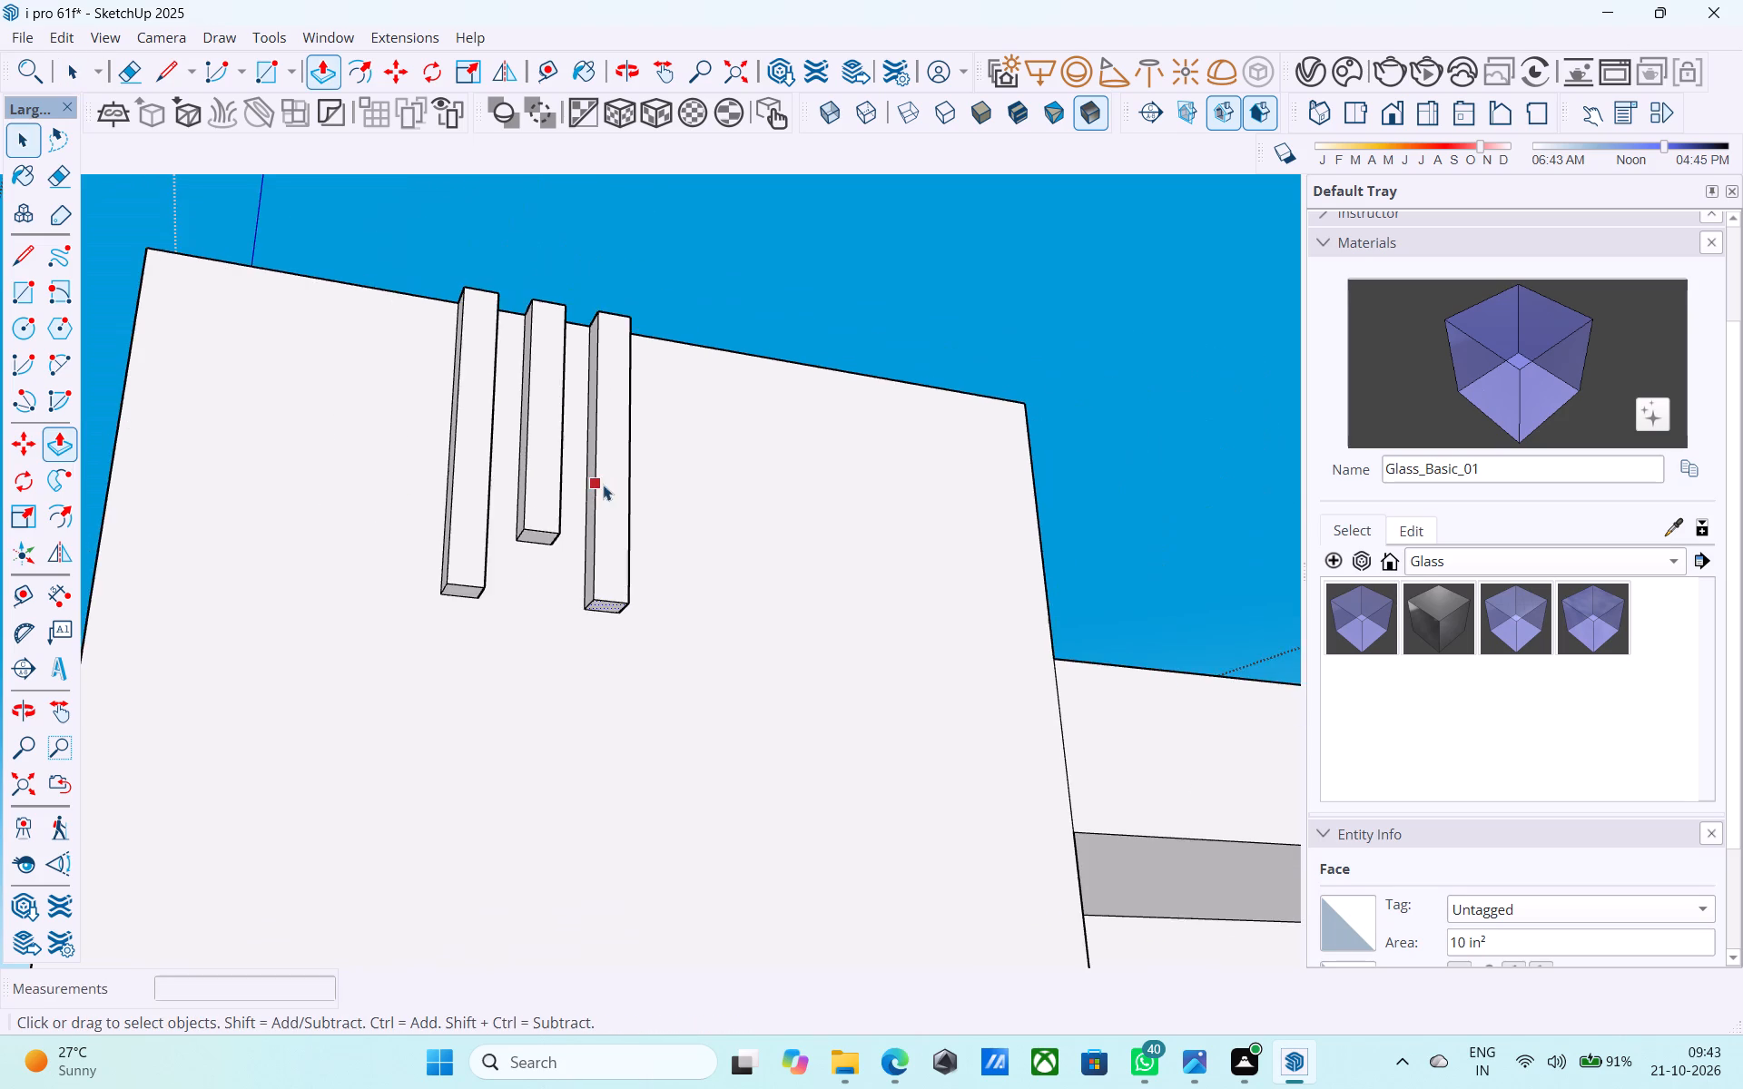
key("space")
Save the model, purging its unused items.
middle_click_drag(603, 485, 499, 634)
scroll(431, 563, "down", 4)
scroll(523, 496, "down", 4)
middle_click_drag(534, 510, 423, 715)
scroll(558, 438, "down", 4)
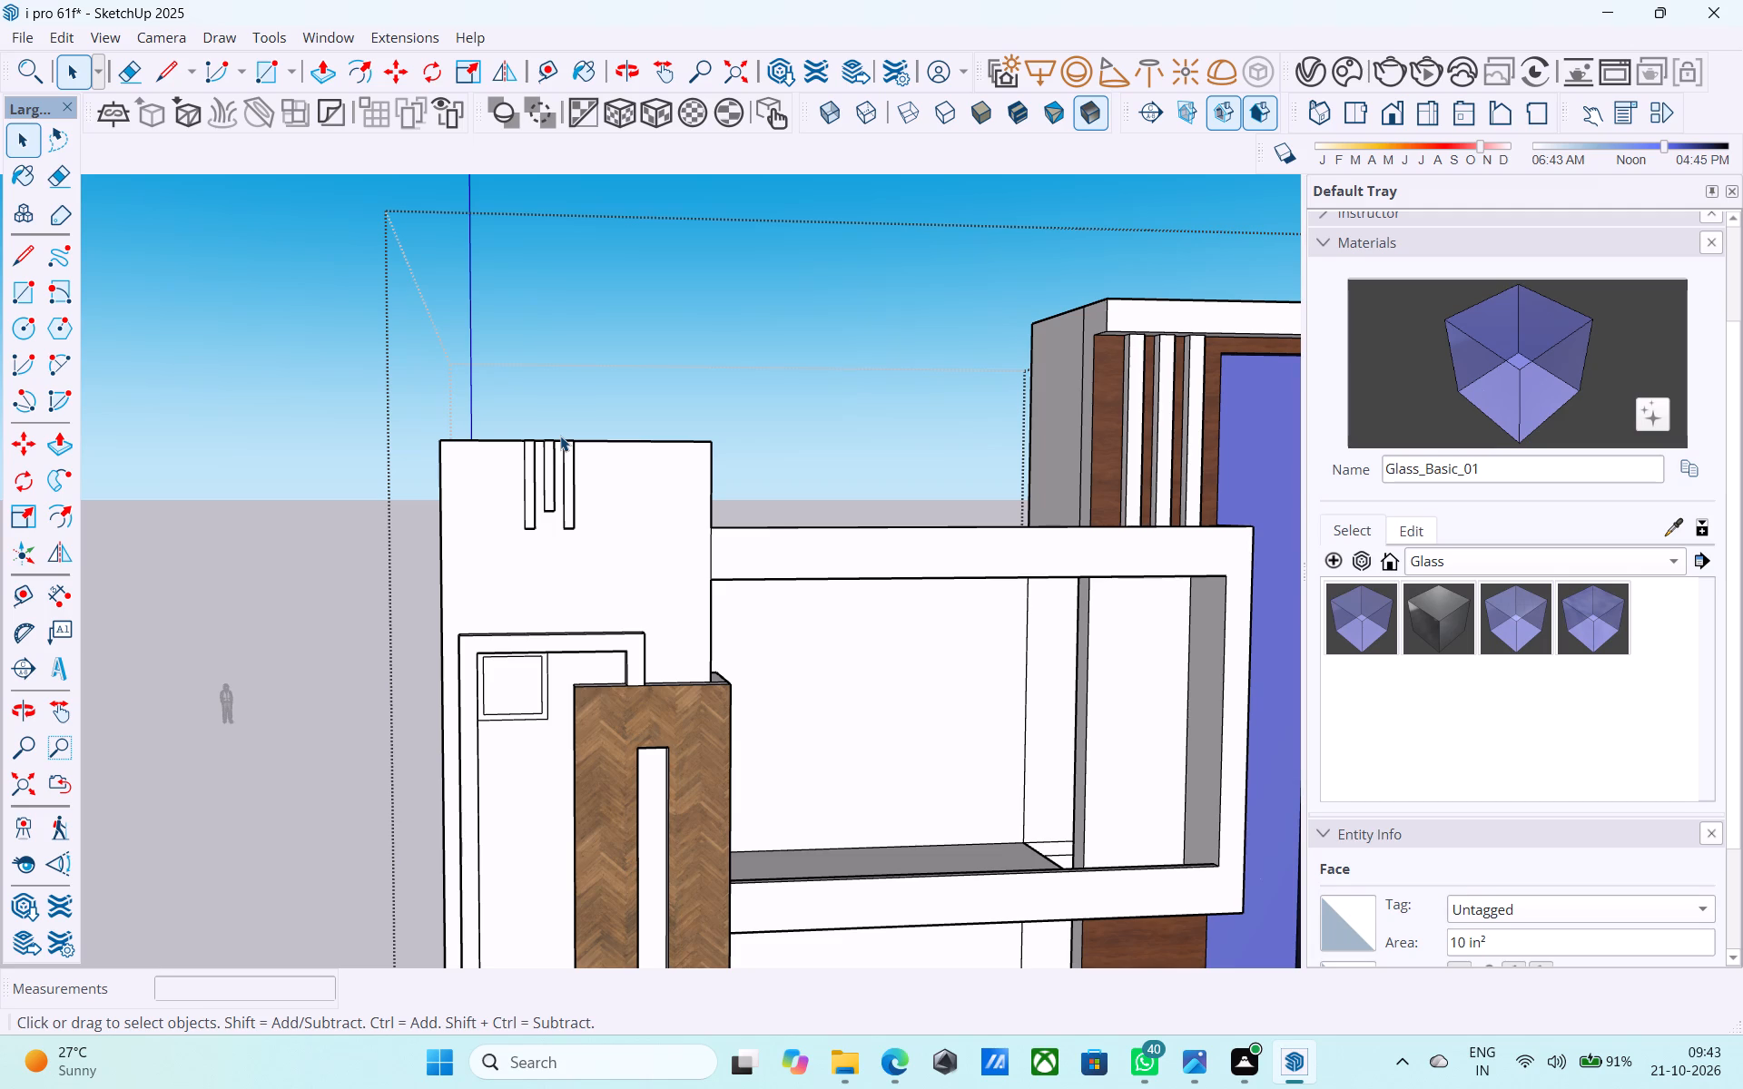
scroll(560, 436, "down", 3)
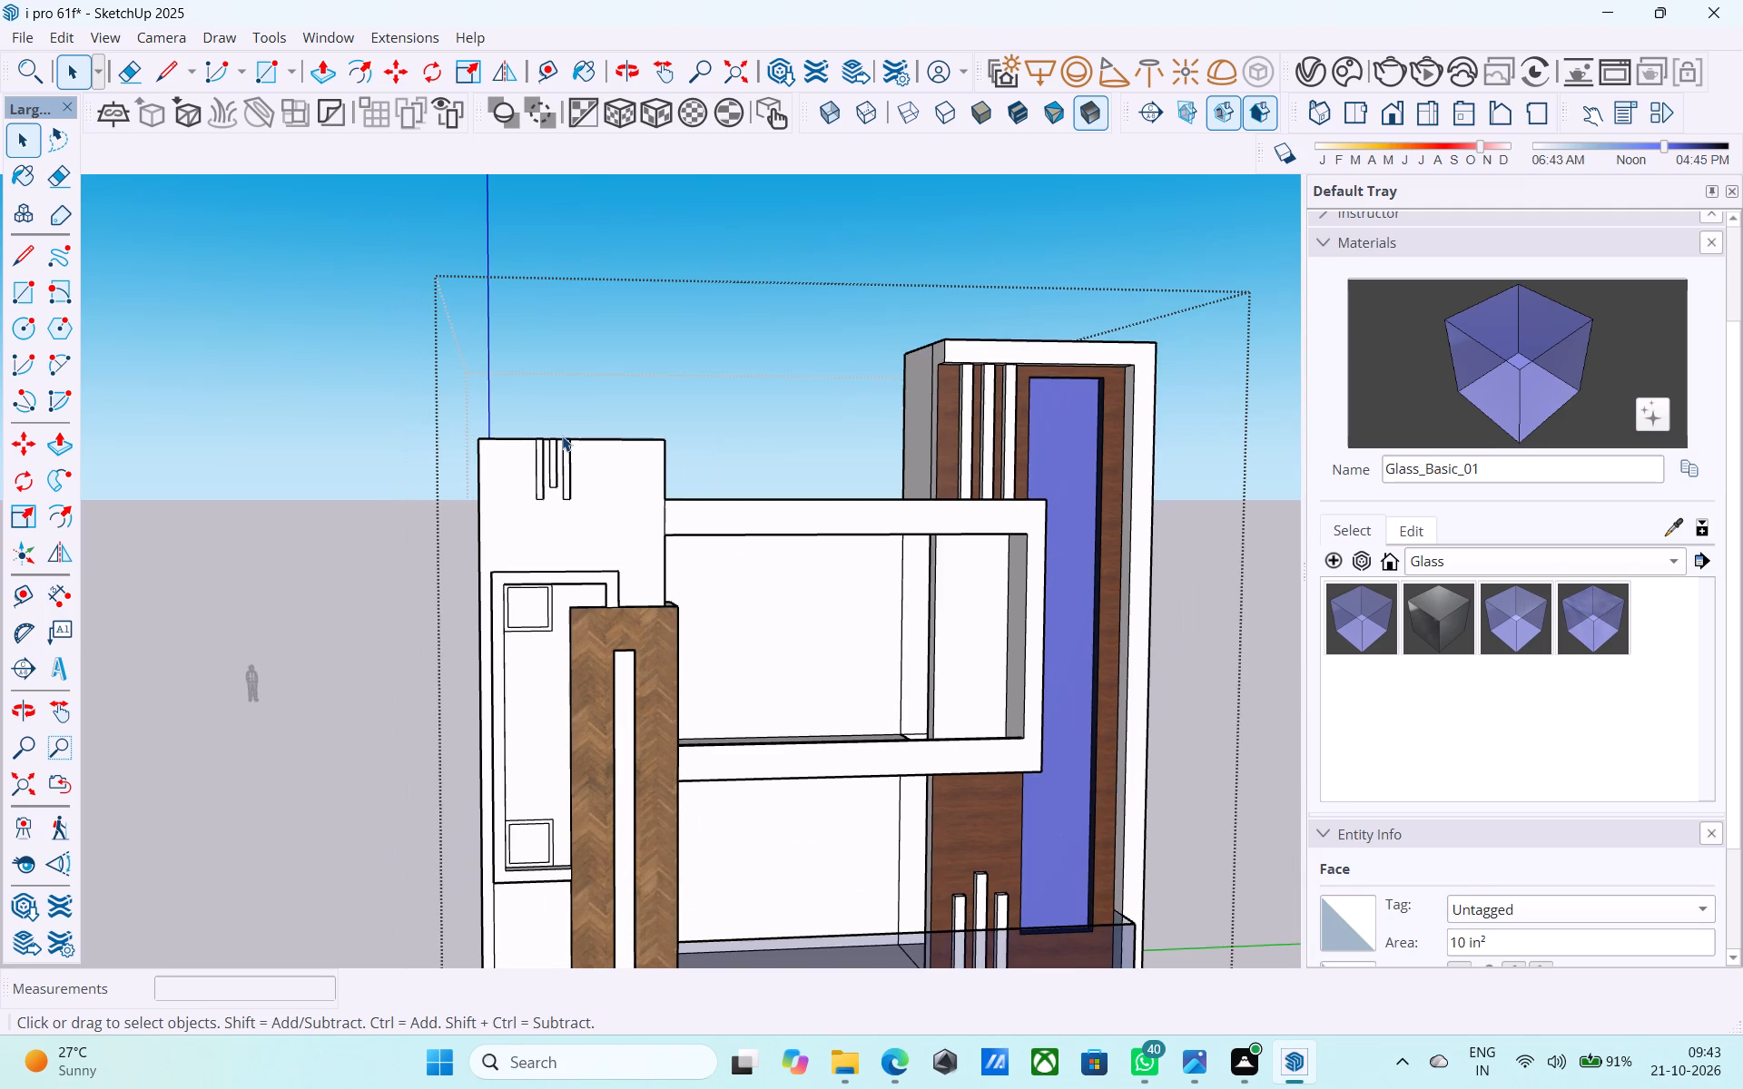
key("ctrl+s")
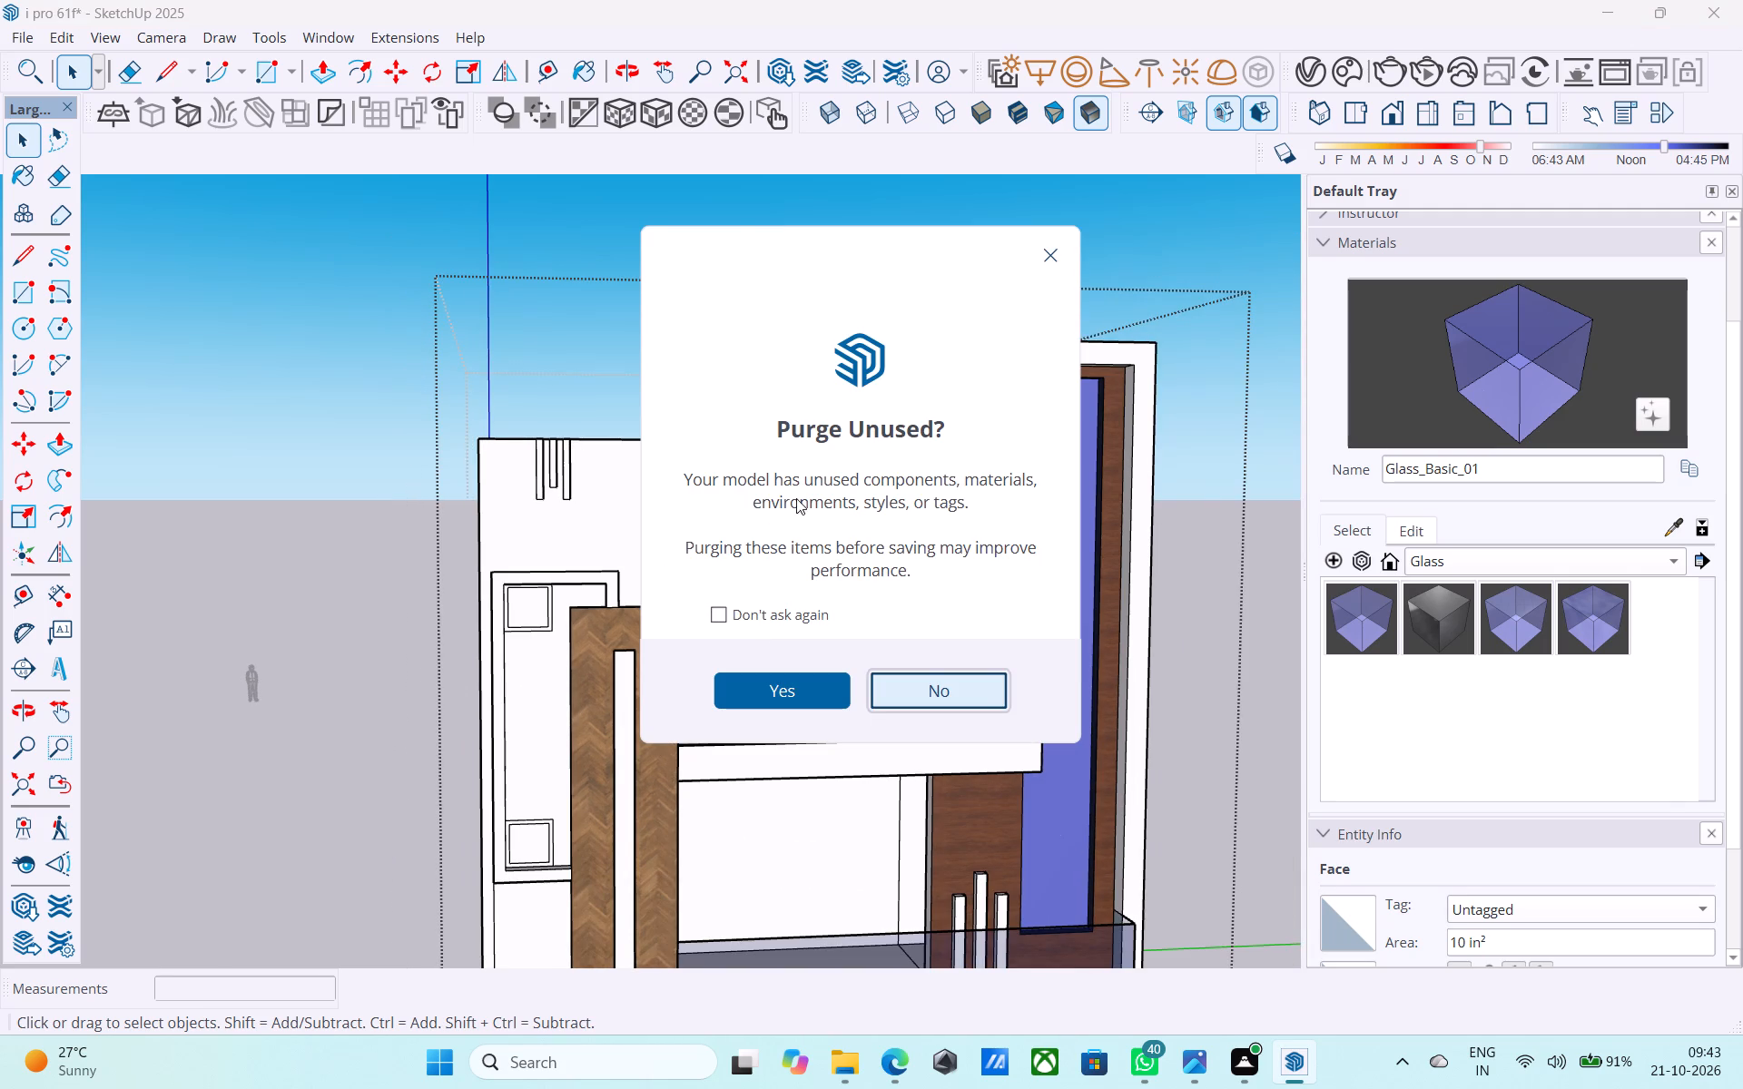
left_click(798, 702)
Push the inner face of the upper small square on the shorter tower's framed panel inward by 6" with Push/Pull.
scroll(671, 626, "down", 7)
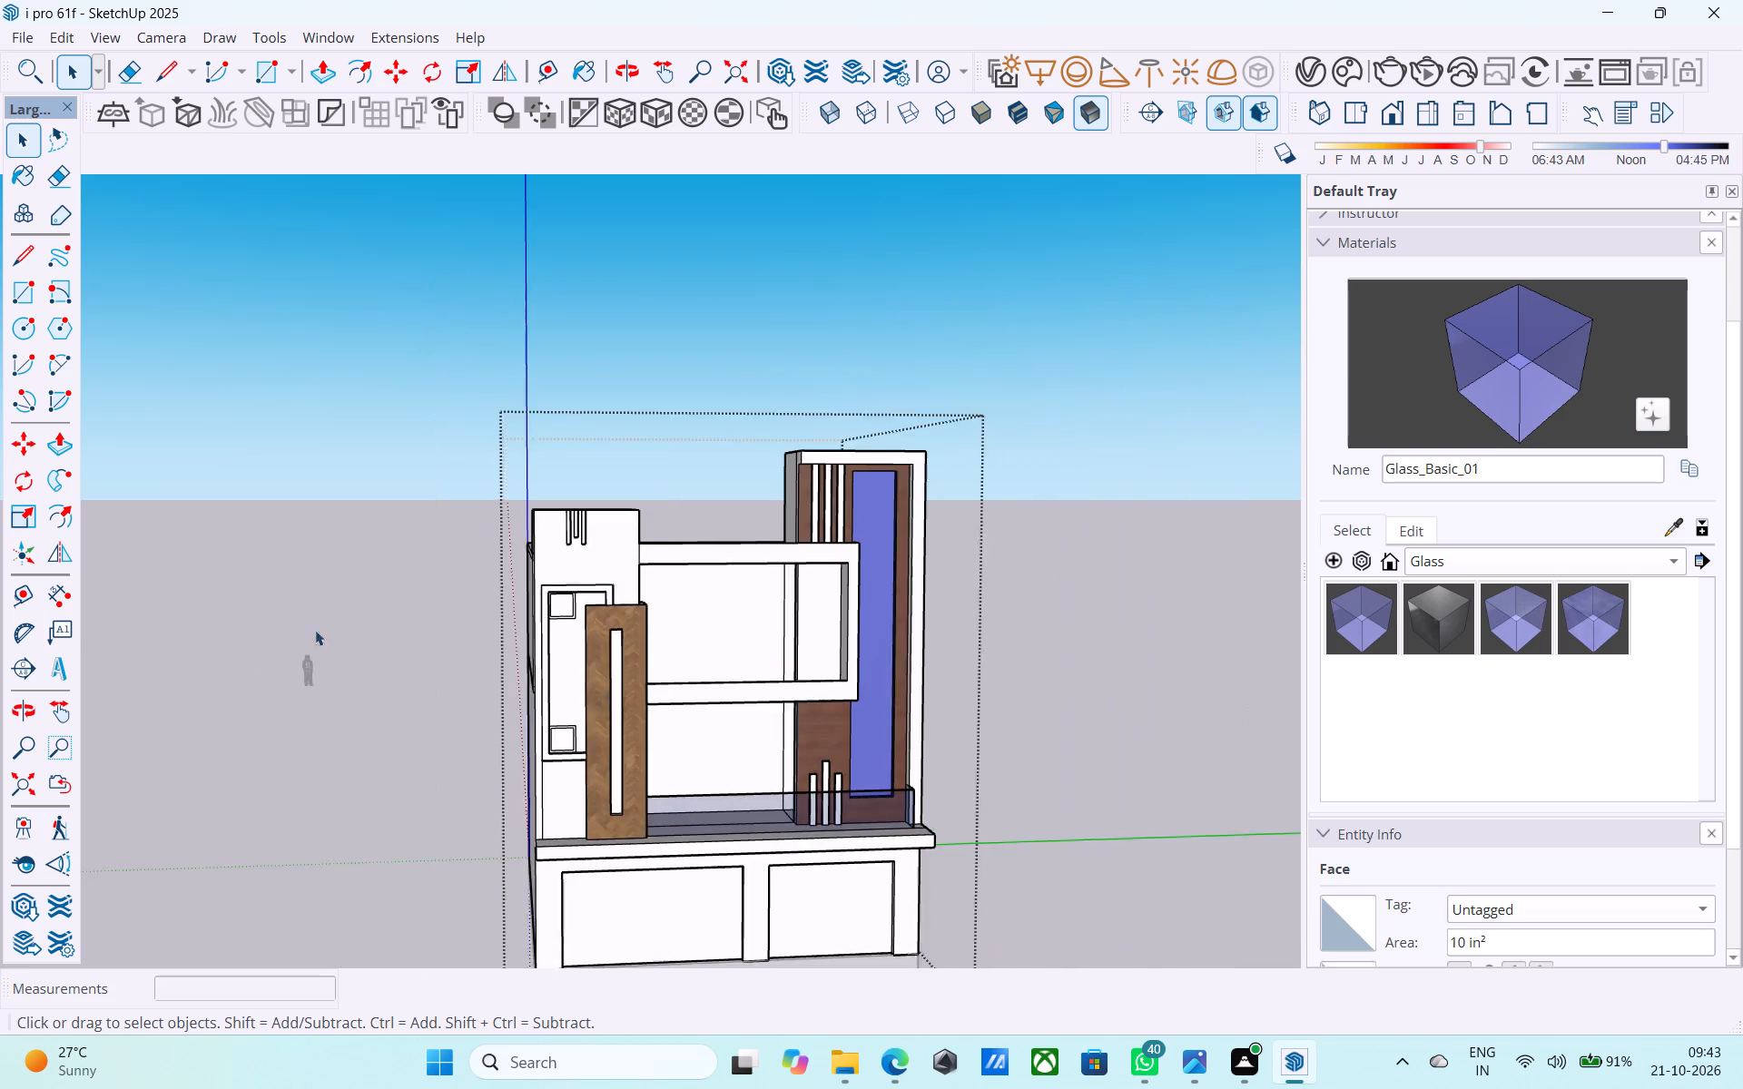
middle_click_drag(714, 704, 645, 652)
scroll(602, 607, "up", 8)
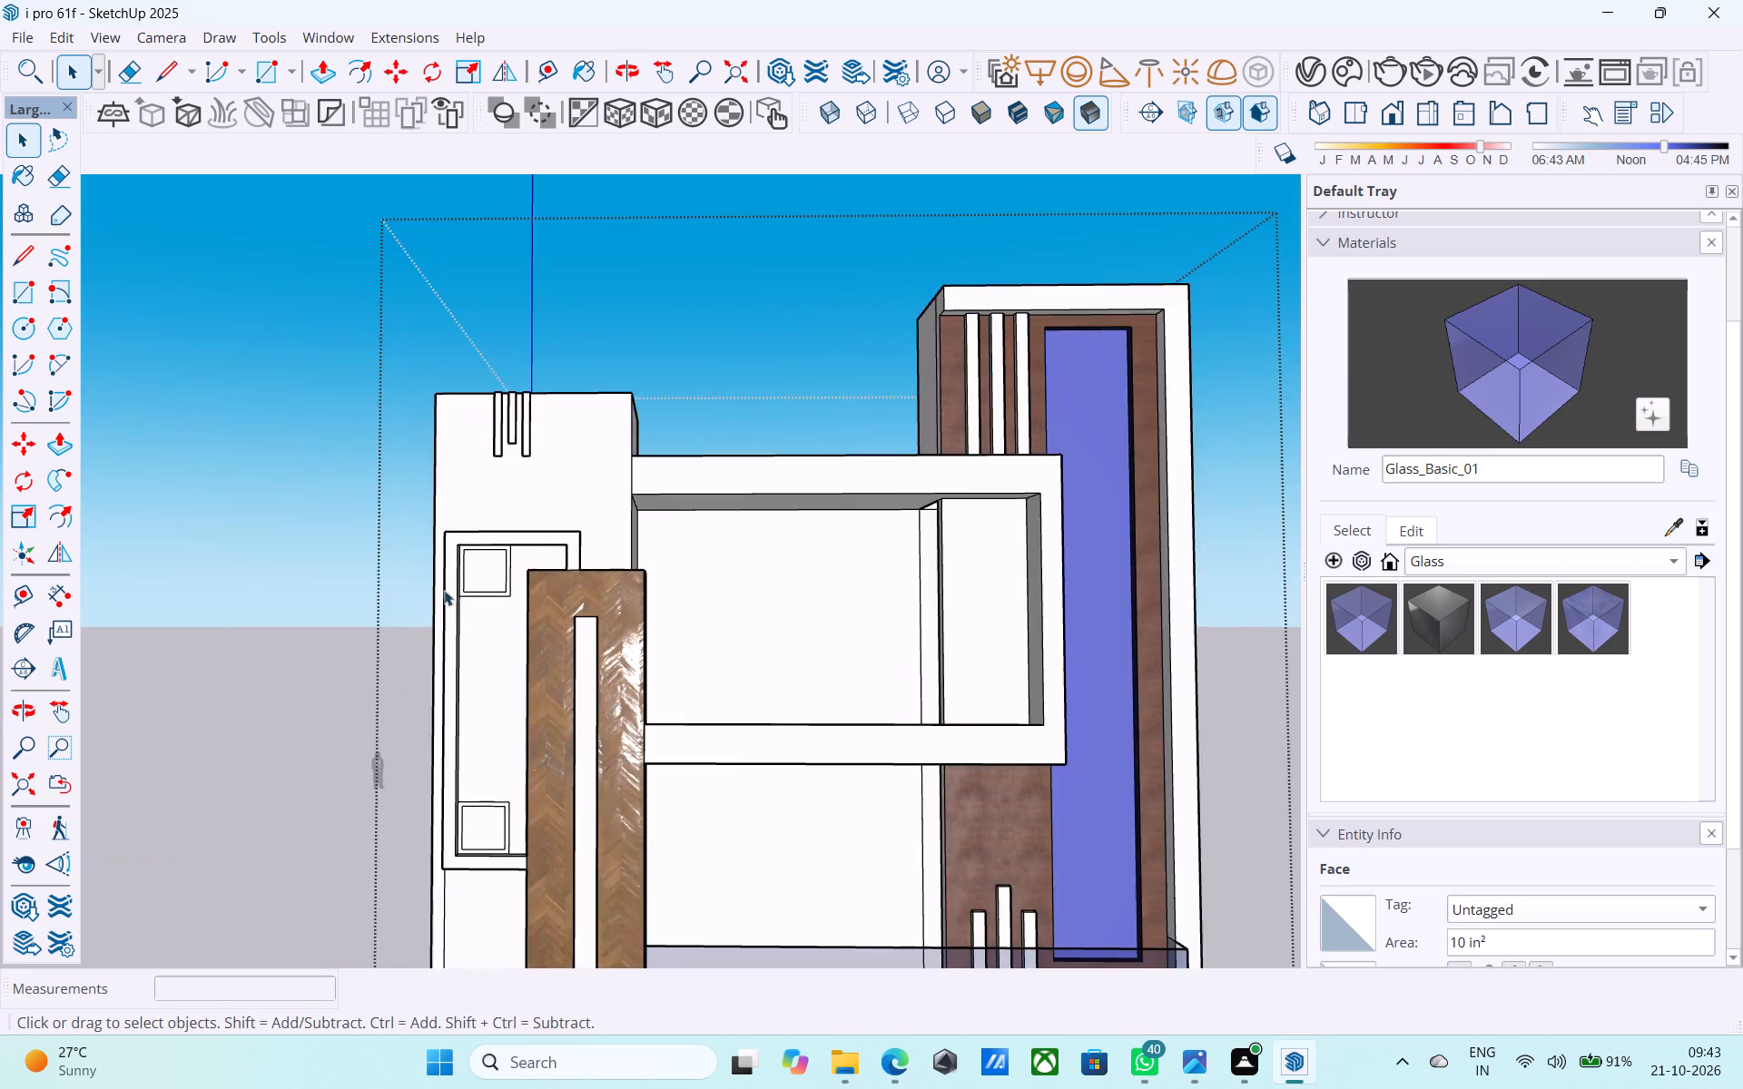
scroll(444, 590, "up", 14)
key("space")
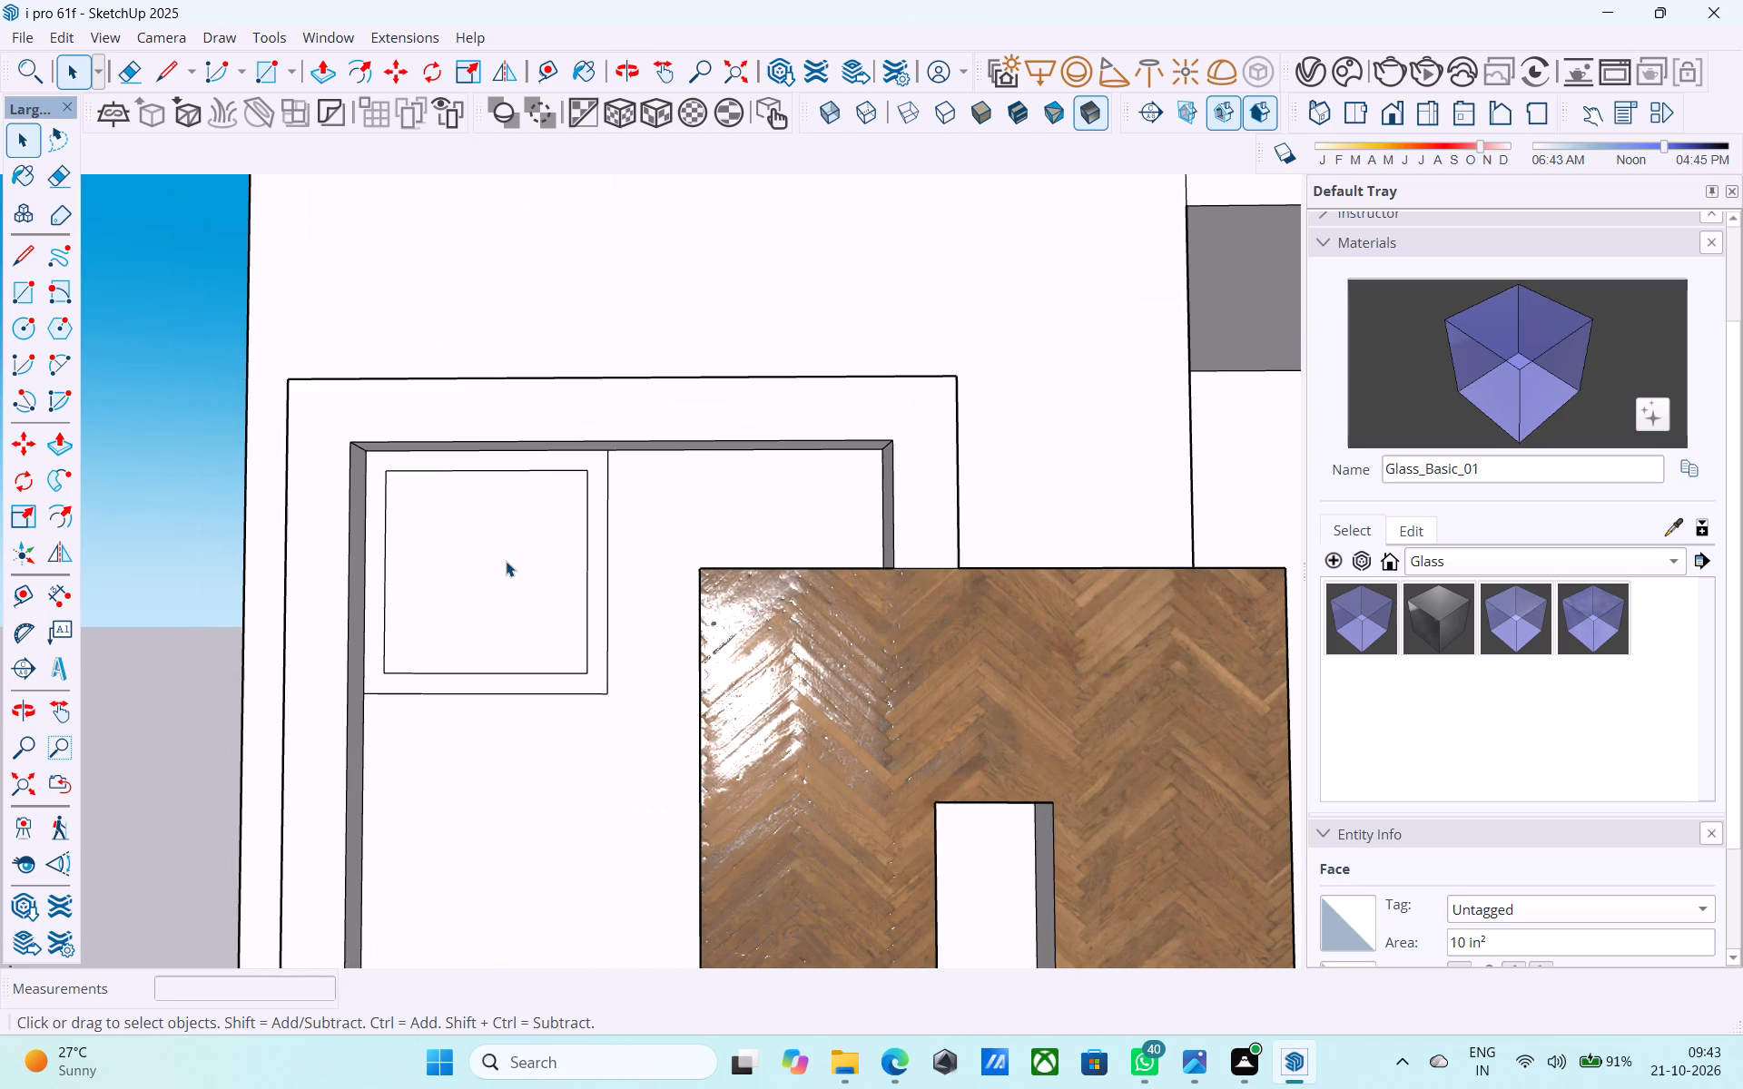
left_click(506, 559)
scroll(506, 560, "up", 2)
key("p")
left_click(506, 560)
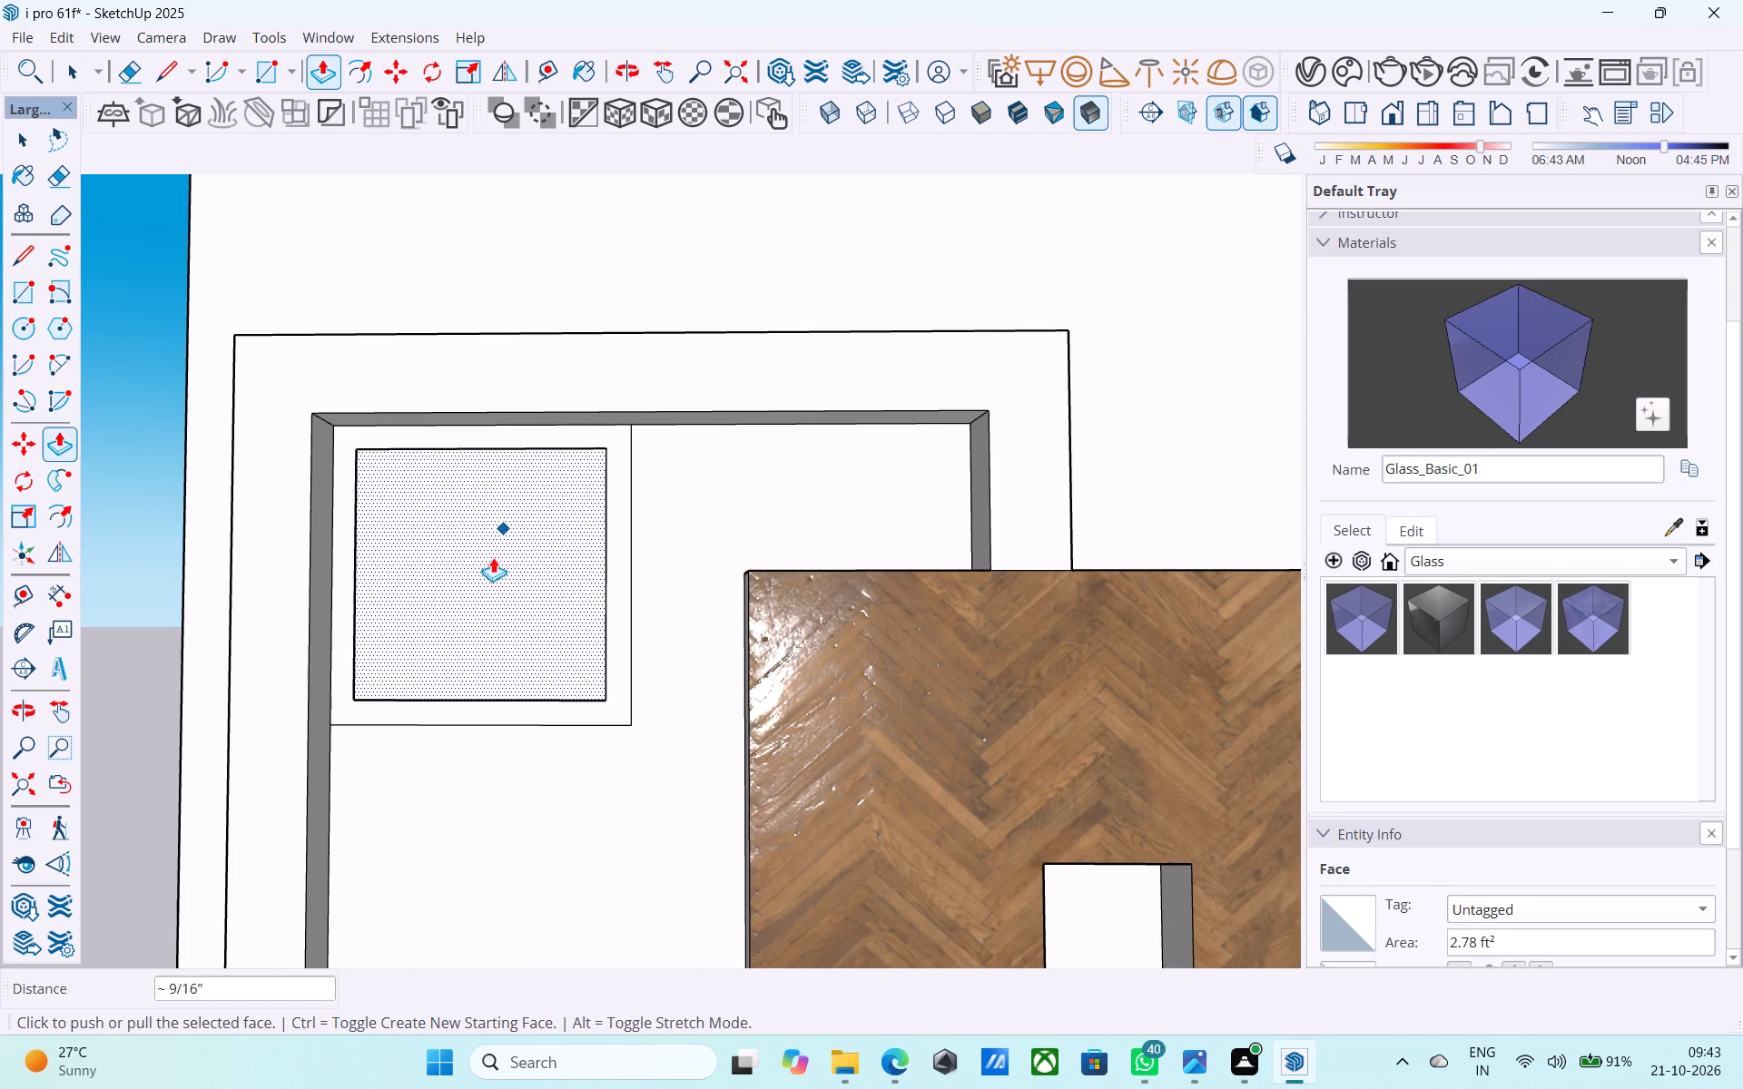
left_click(484, 574)
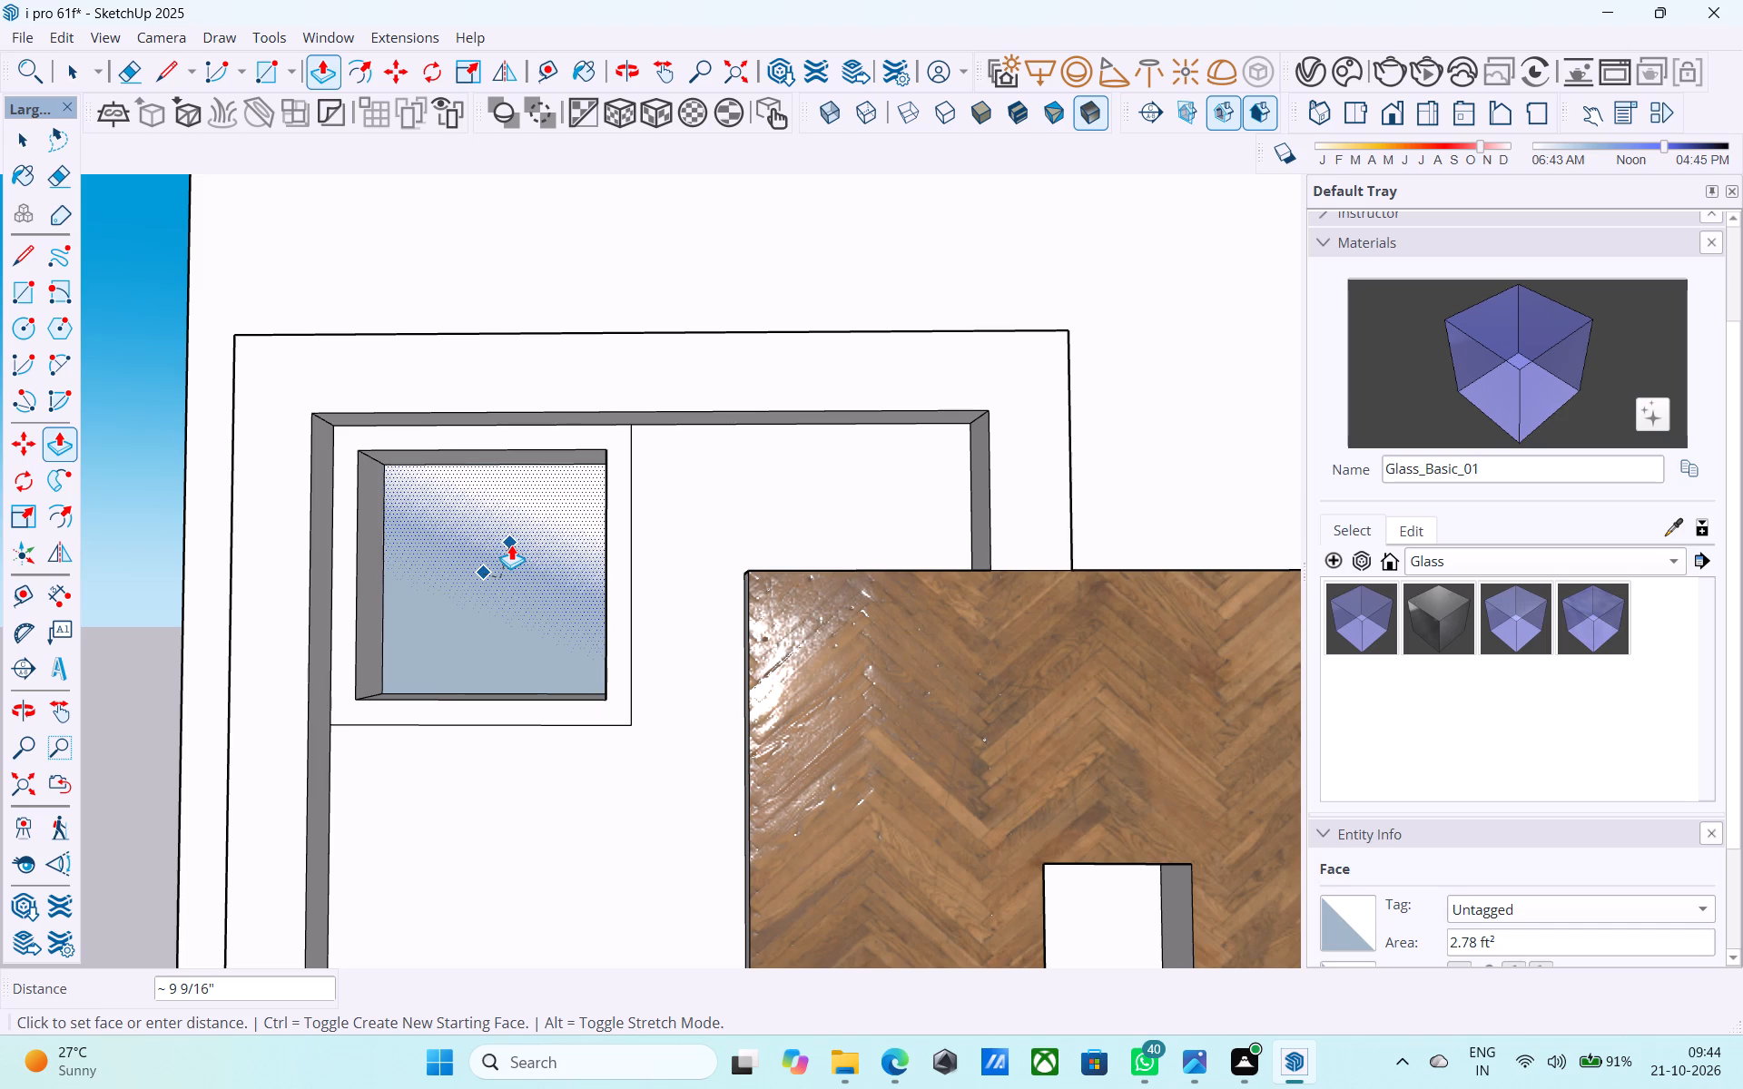
type("6\"")
key("Return")
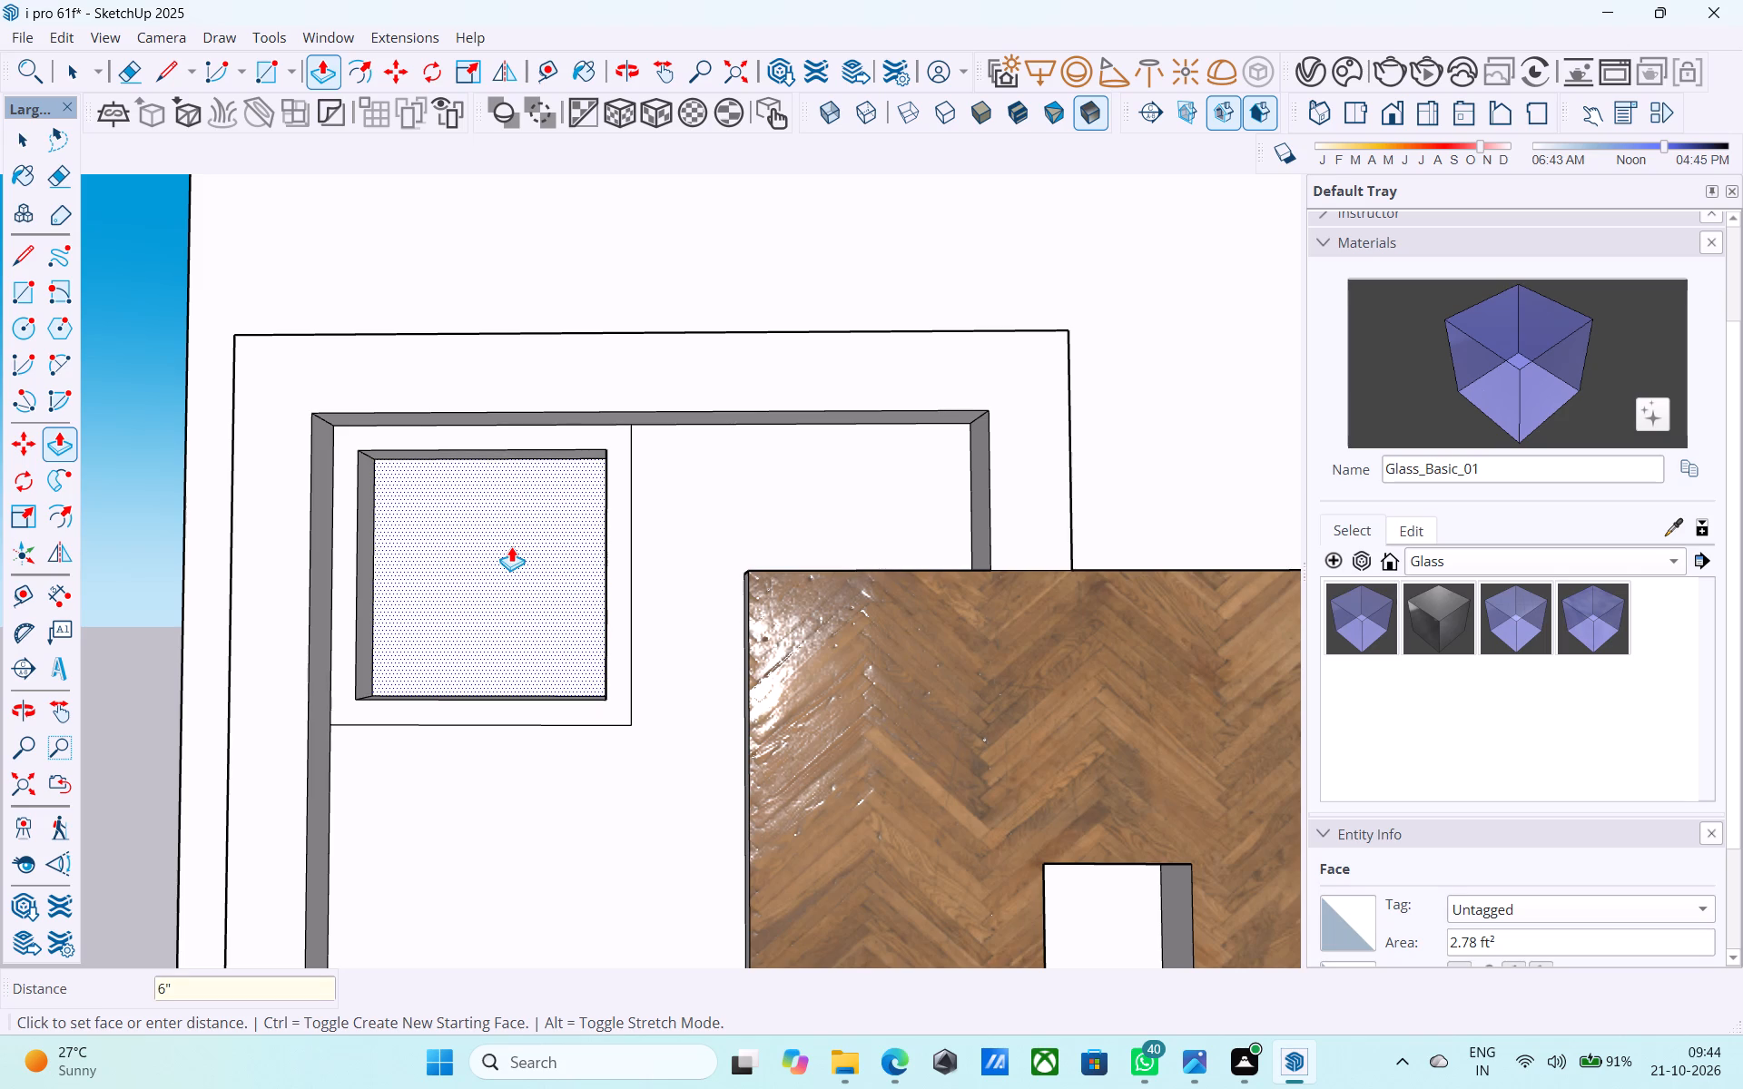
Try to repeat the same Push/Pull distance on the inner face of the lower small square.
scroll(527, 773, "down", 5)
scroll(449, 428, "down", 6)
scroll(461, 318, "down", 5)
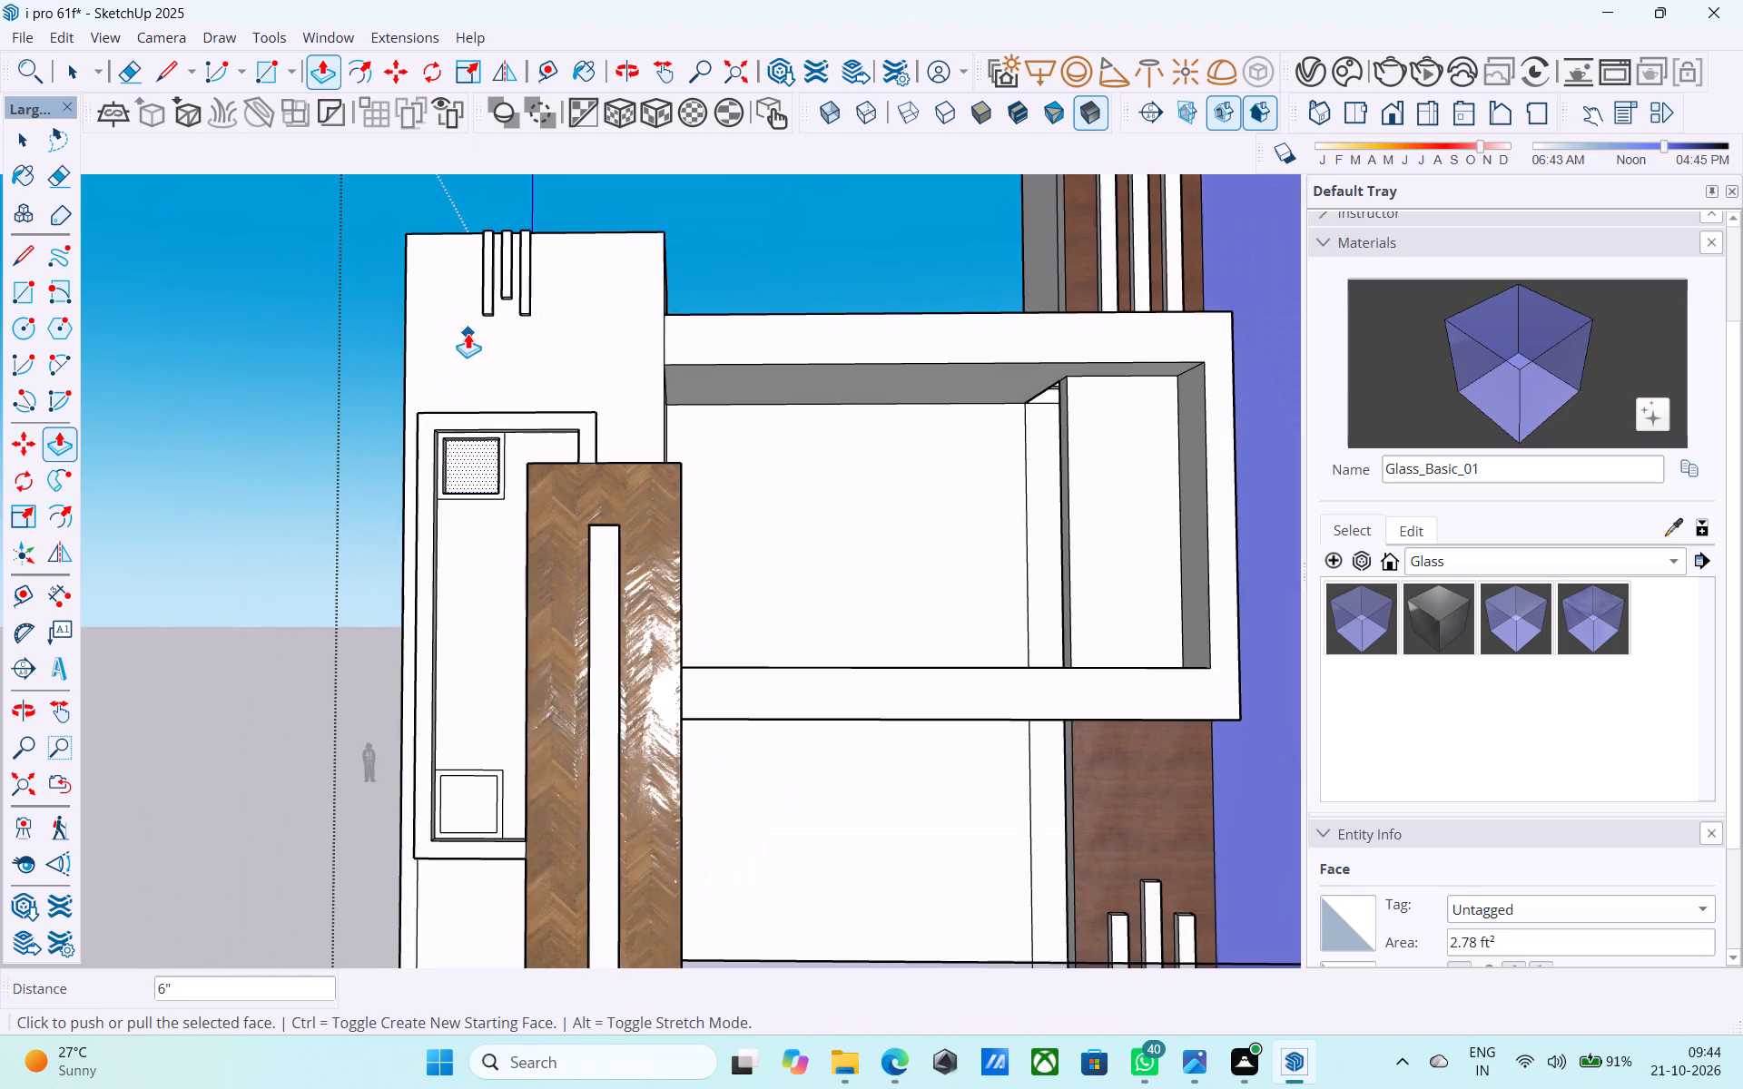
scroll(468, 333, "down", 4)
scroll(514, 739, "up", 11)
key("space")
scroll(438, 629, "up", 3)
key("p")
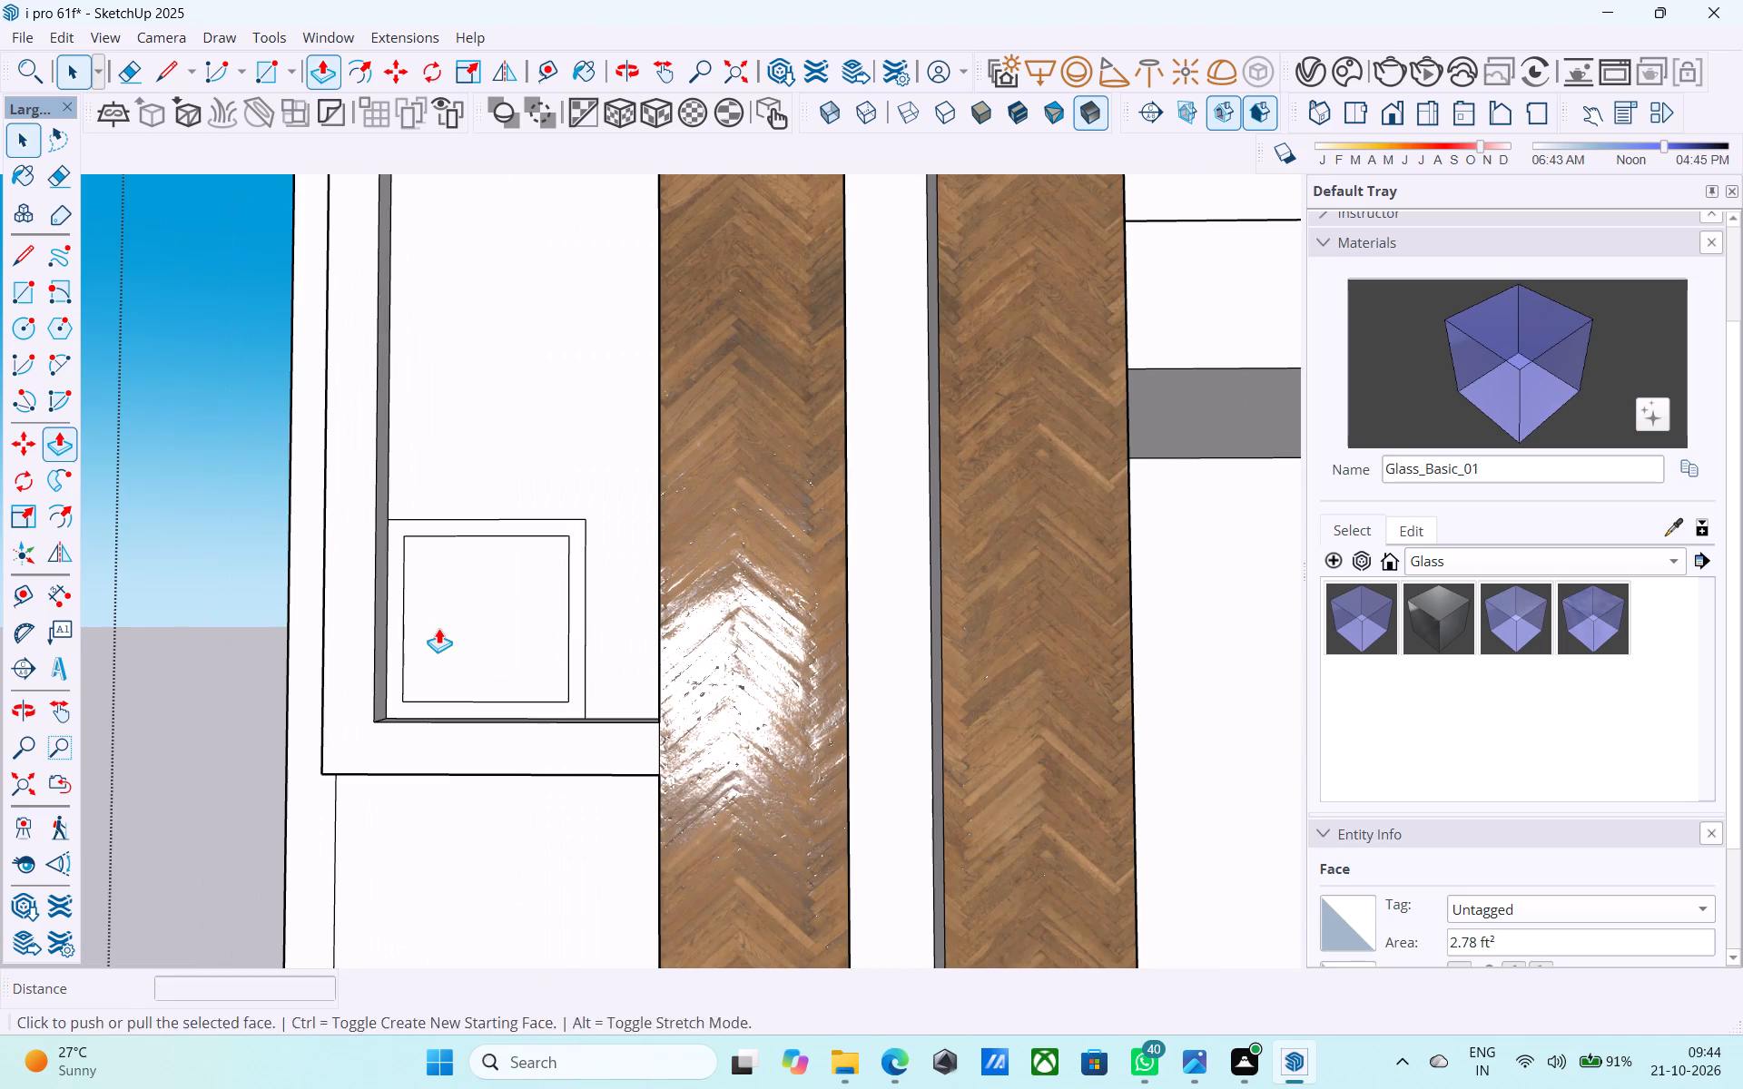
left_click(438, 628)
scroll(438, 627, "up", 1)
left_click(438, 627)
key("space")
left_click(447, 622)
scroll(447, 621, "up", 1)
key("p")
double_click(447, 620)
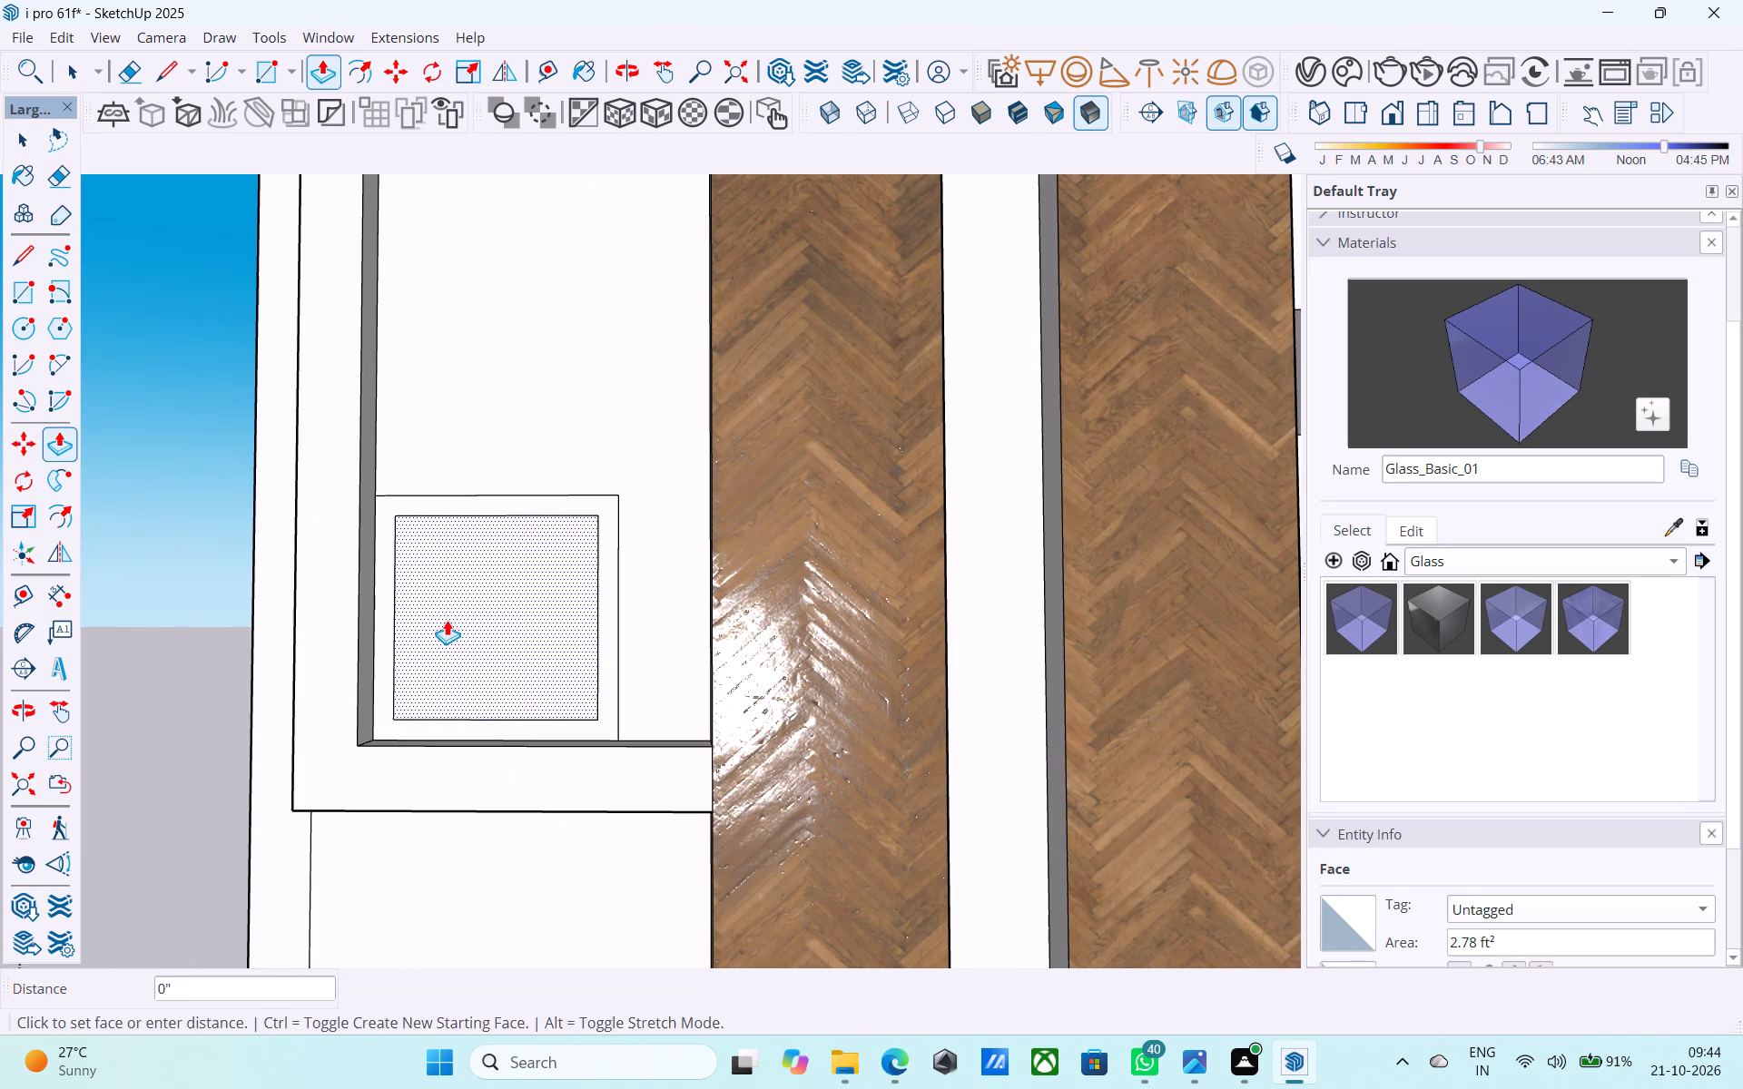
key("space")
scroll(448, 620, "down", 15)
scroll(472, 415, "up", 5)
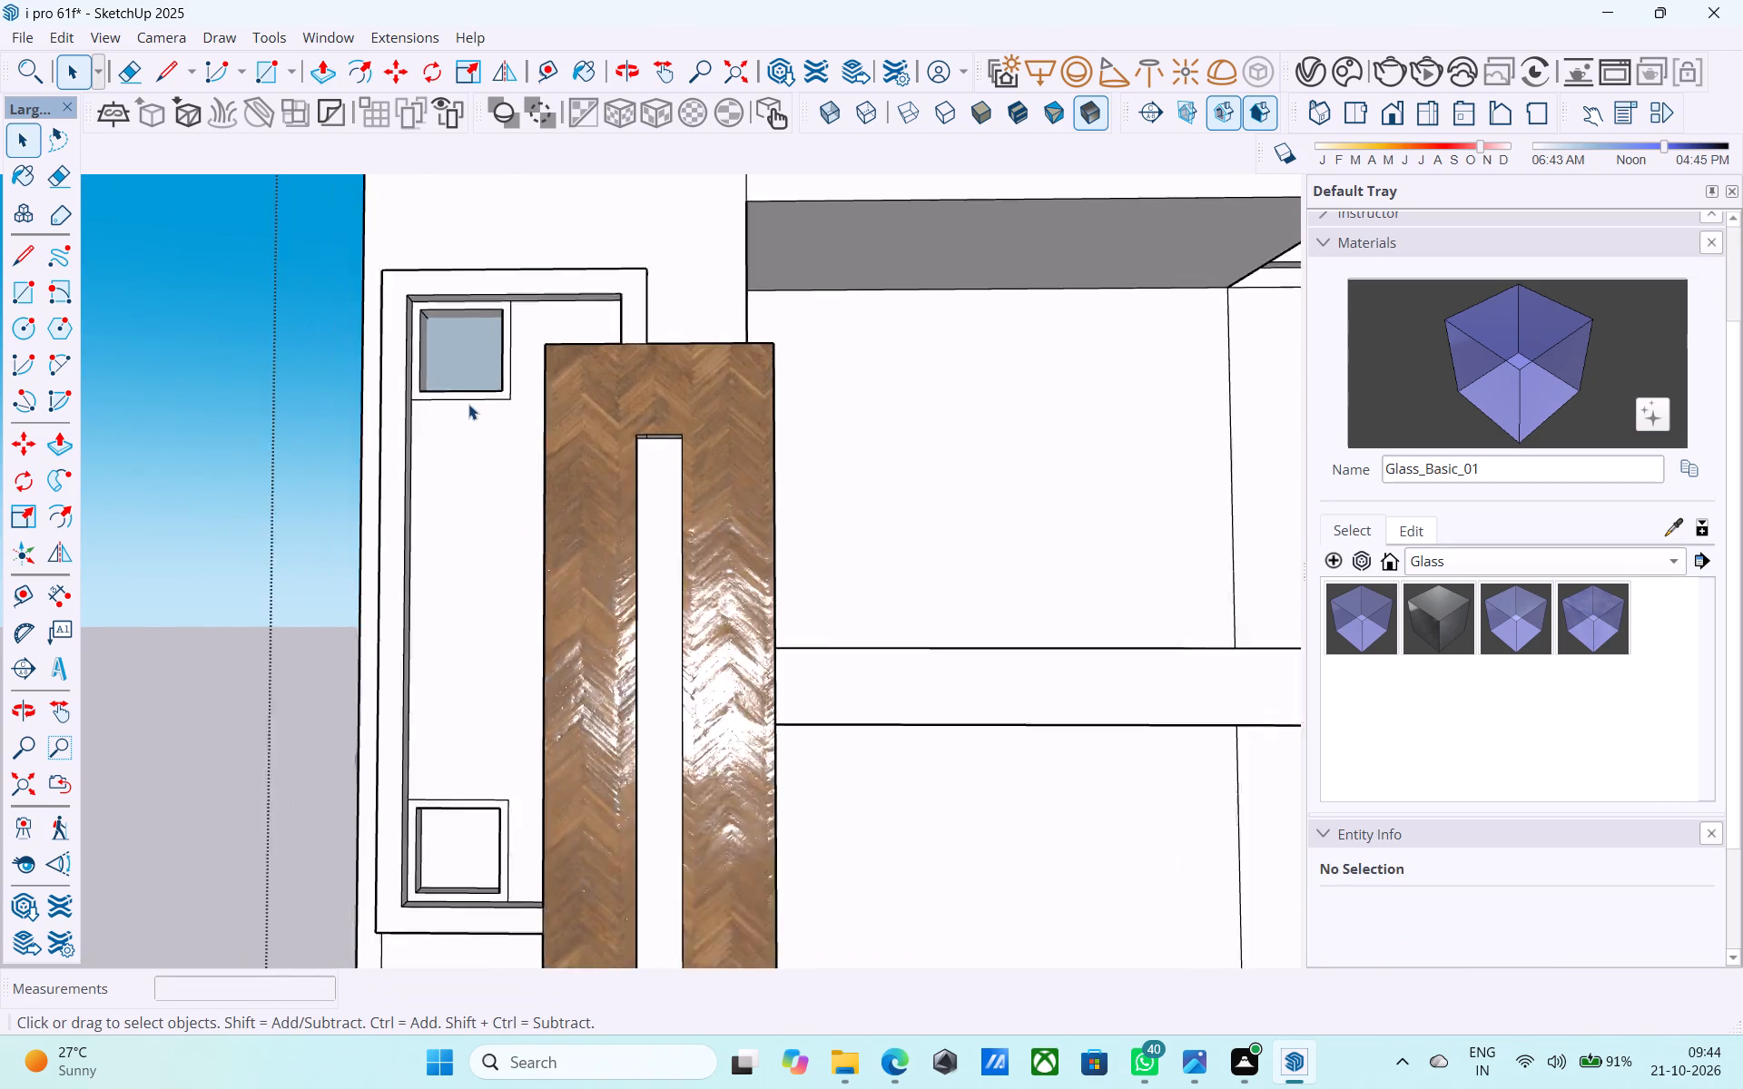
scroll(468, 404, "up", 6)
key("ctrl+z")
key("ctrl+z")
Push the lower small square's inner face inward about 5 7/16", using the upper square's recessed face as the depth reference.
scroll(479, 343, "down", 10)
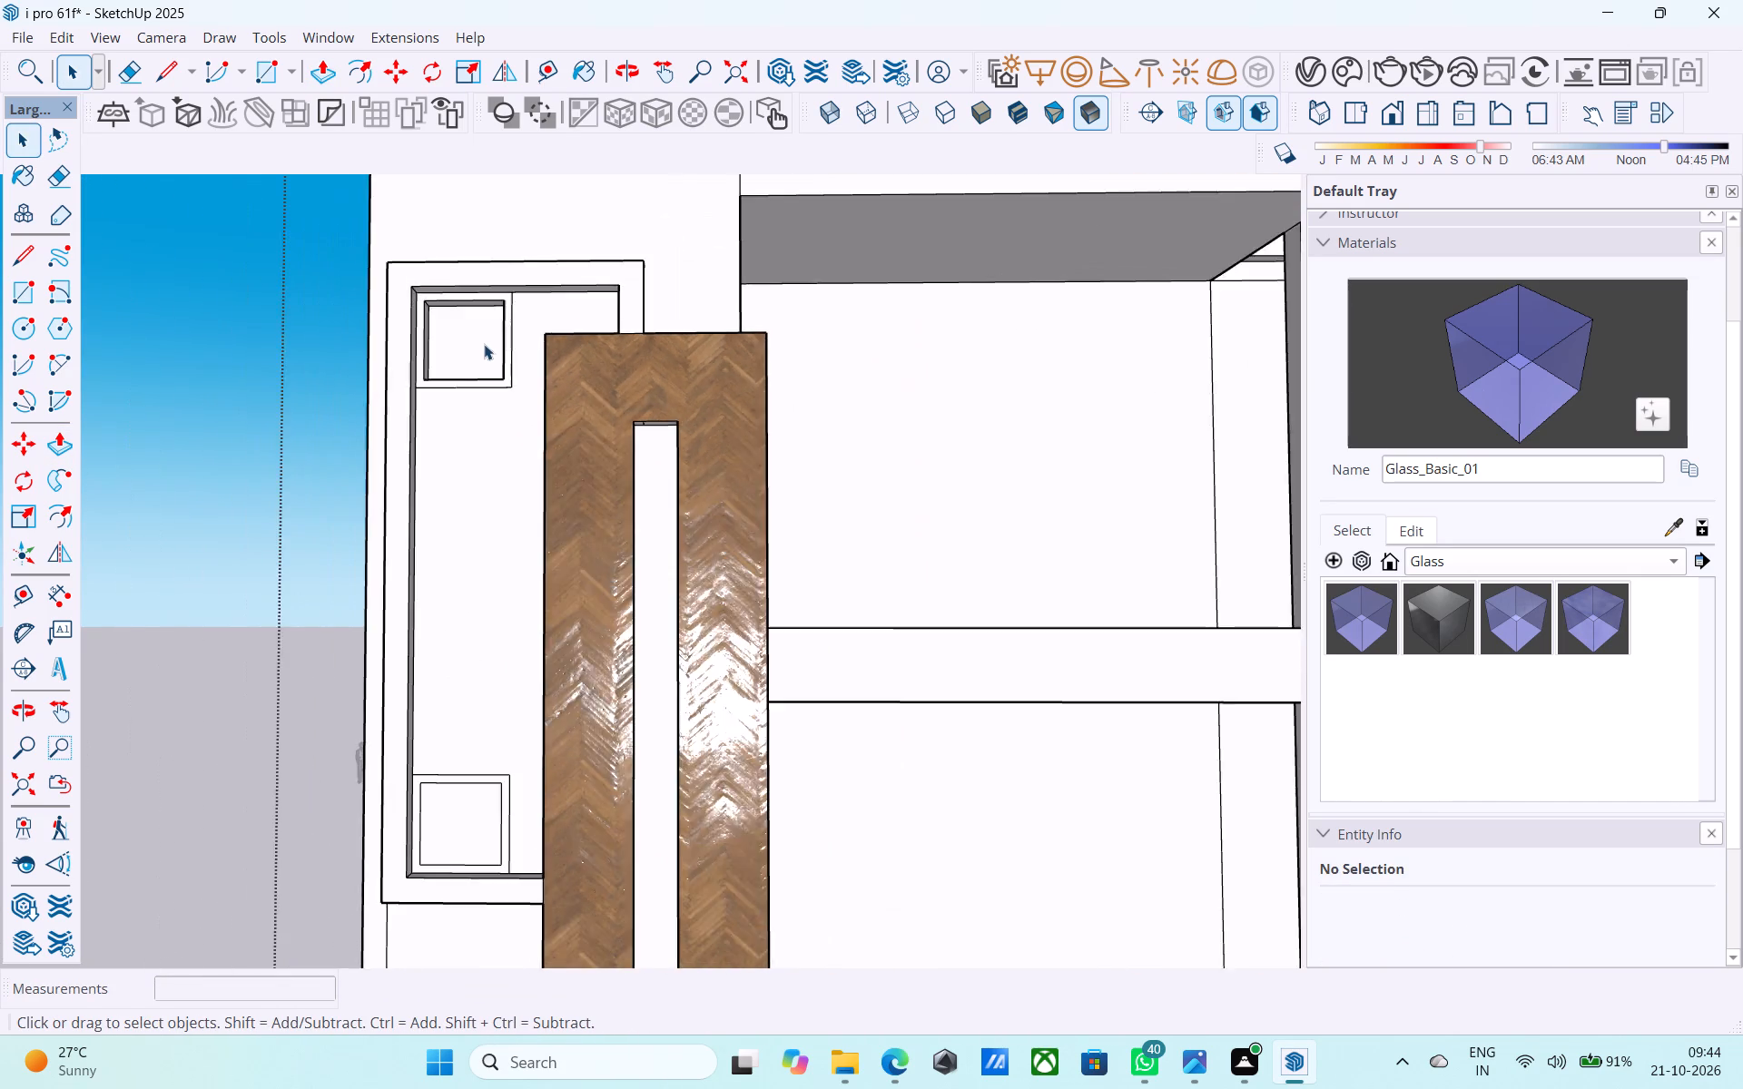
scroll(484, 344, "down", 2)
scroll(499, 685, "up", 6)
left_click(469, 625)
scroll(468, 622, "up", 4)
key("p")
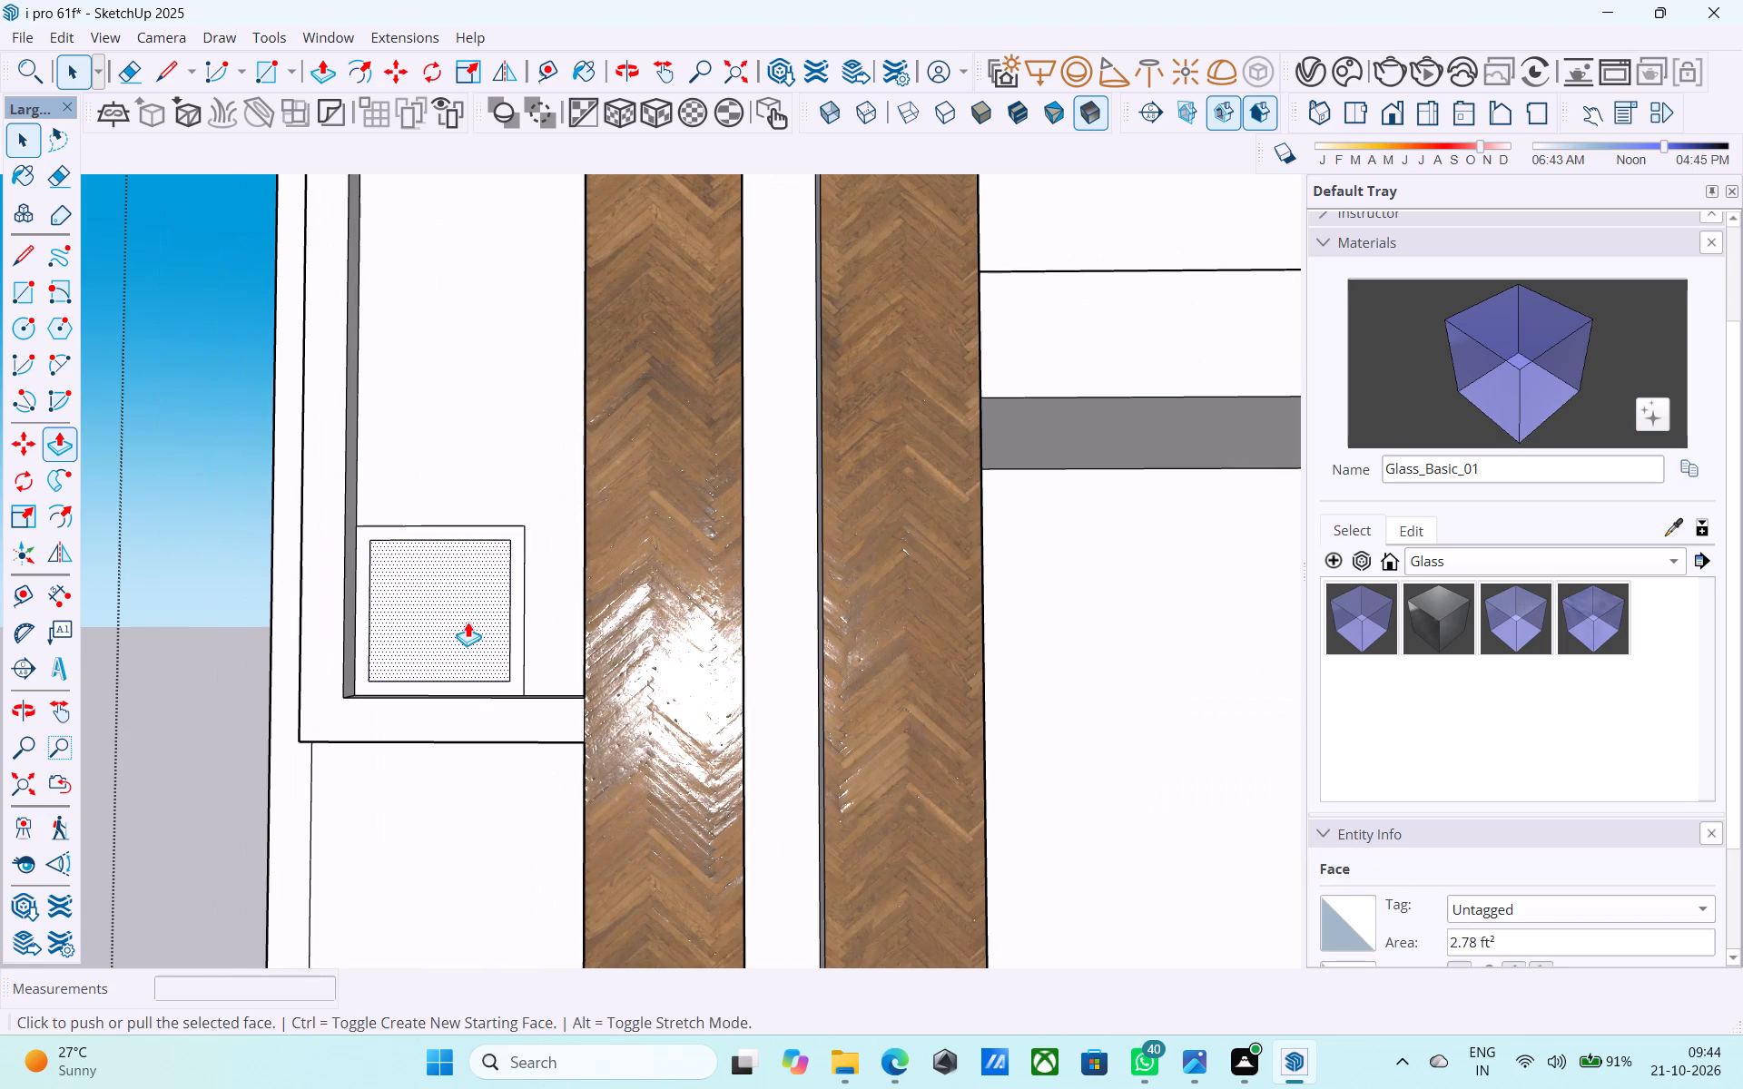
double_click(468, 621)
scroll(470, 284, "down", 6)
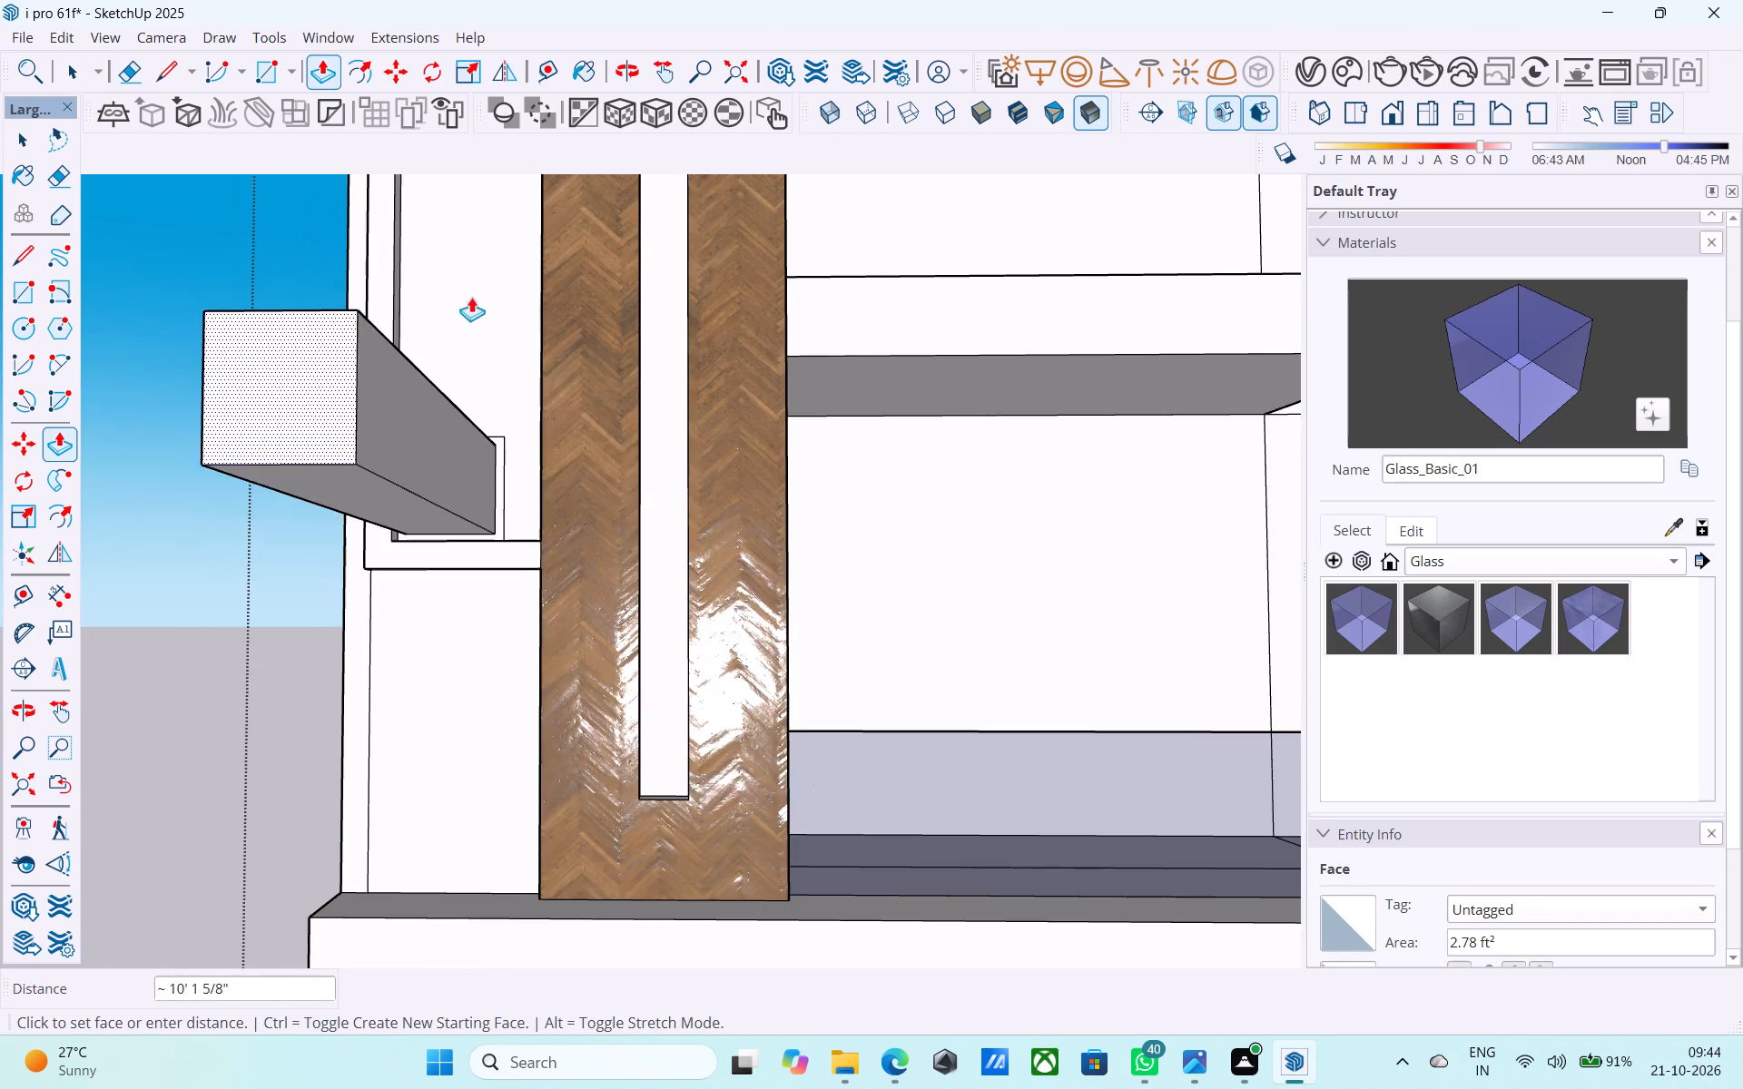
middle_click_drag(471, 297, 525, 722, "shift")
left_click(503, 393)
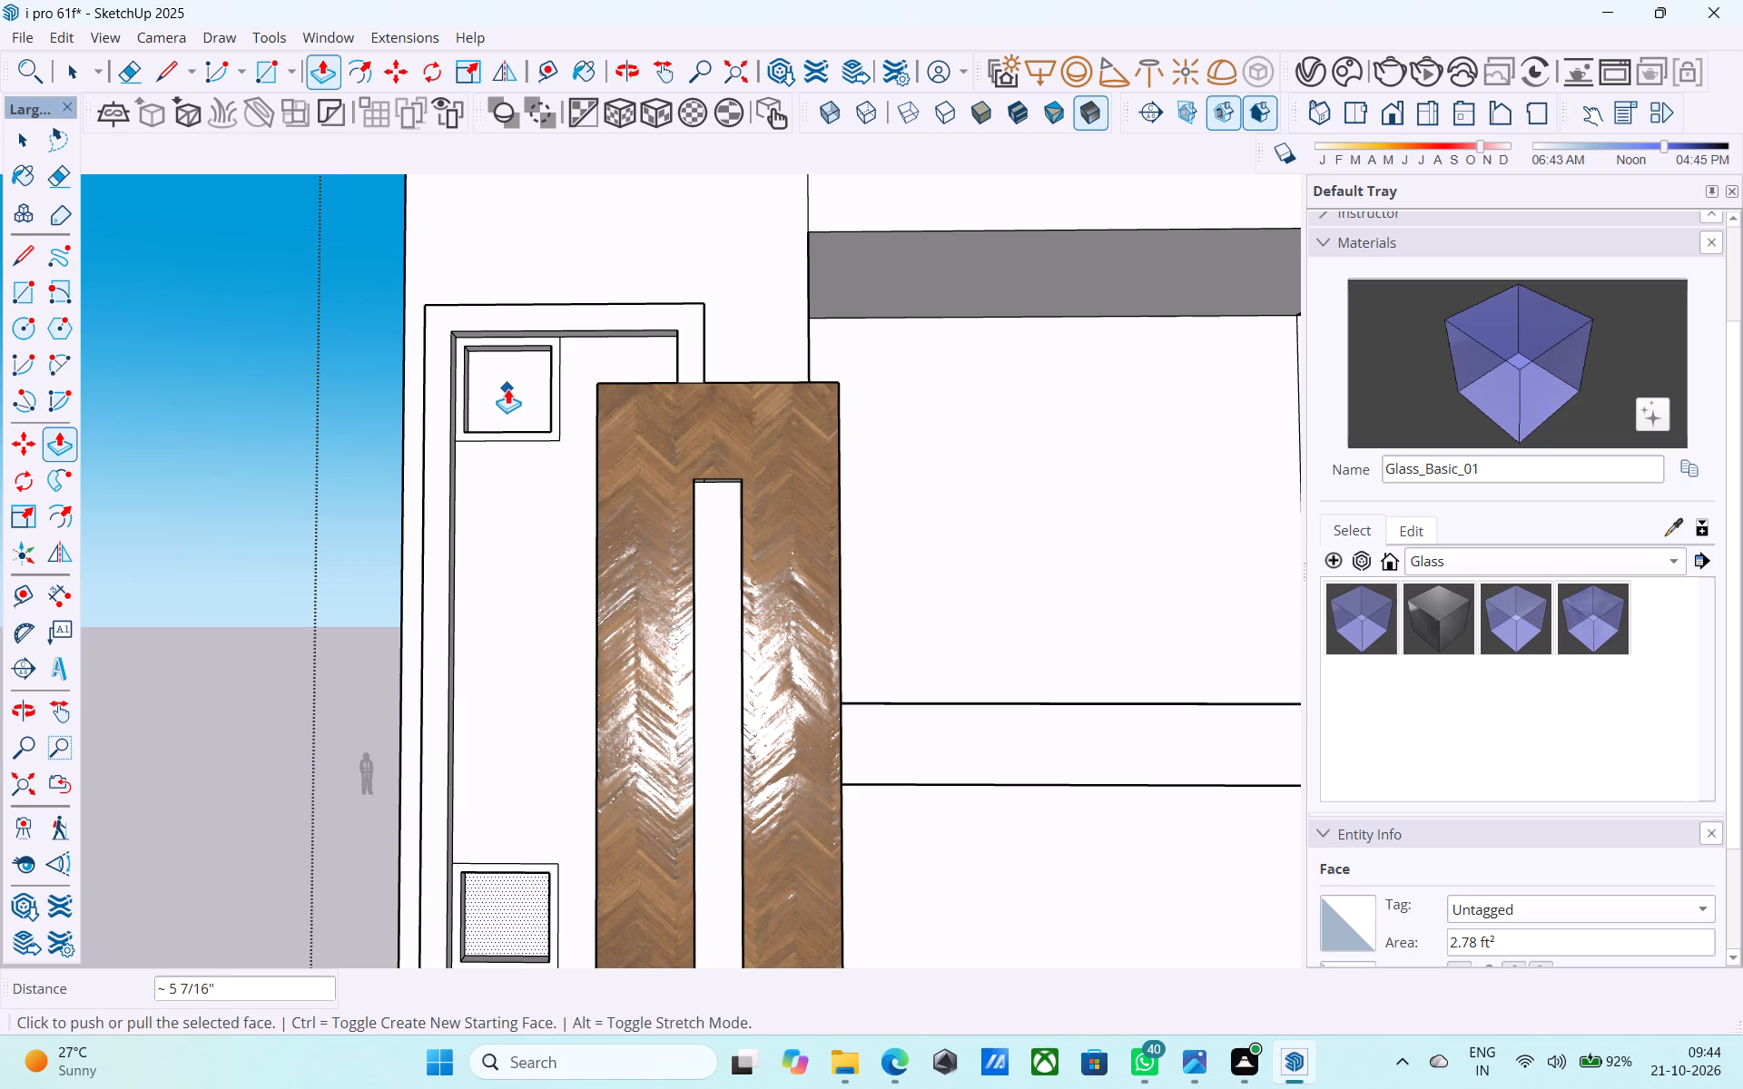
Paint the border around the upper square recess with the solid color M08_Obsidian_Black.
left_click(1442, 554)
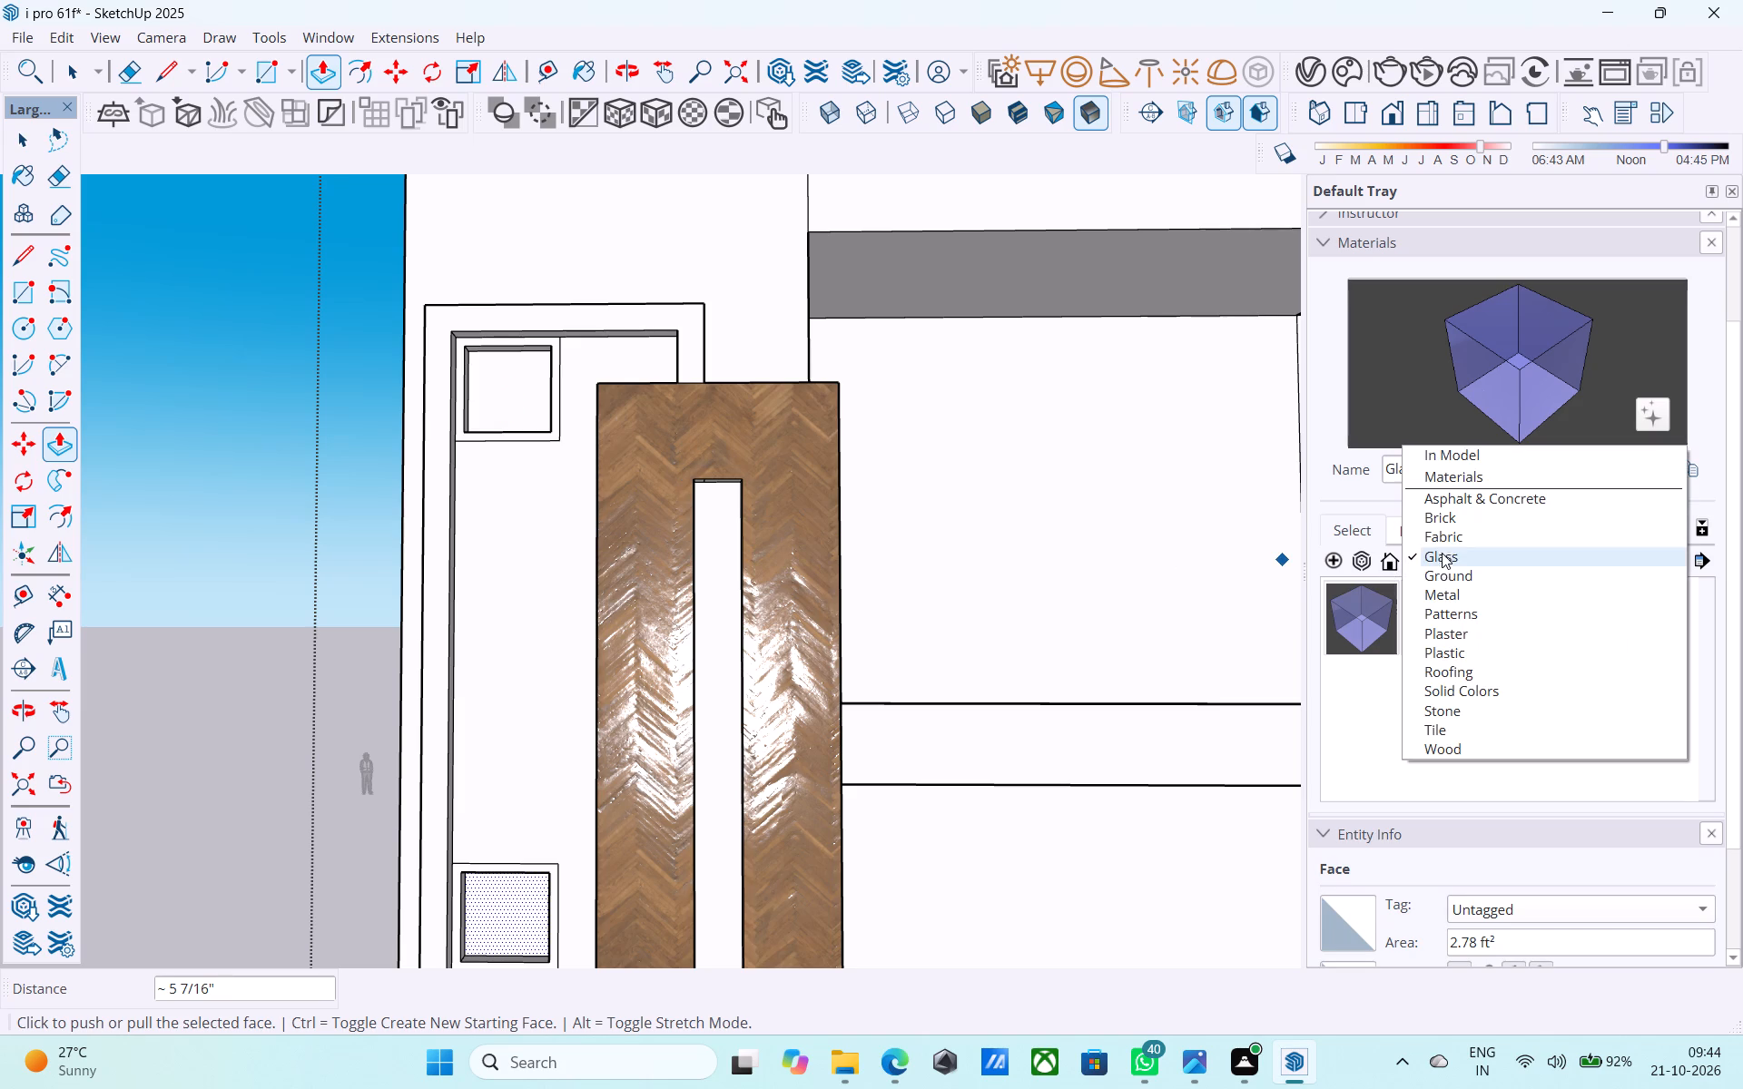
left_click(1483, 692)
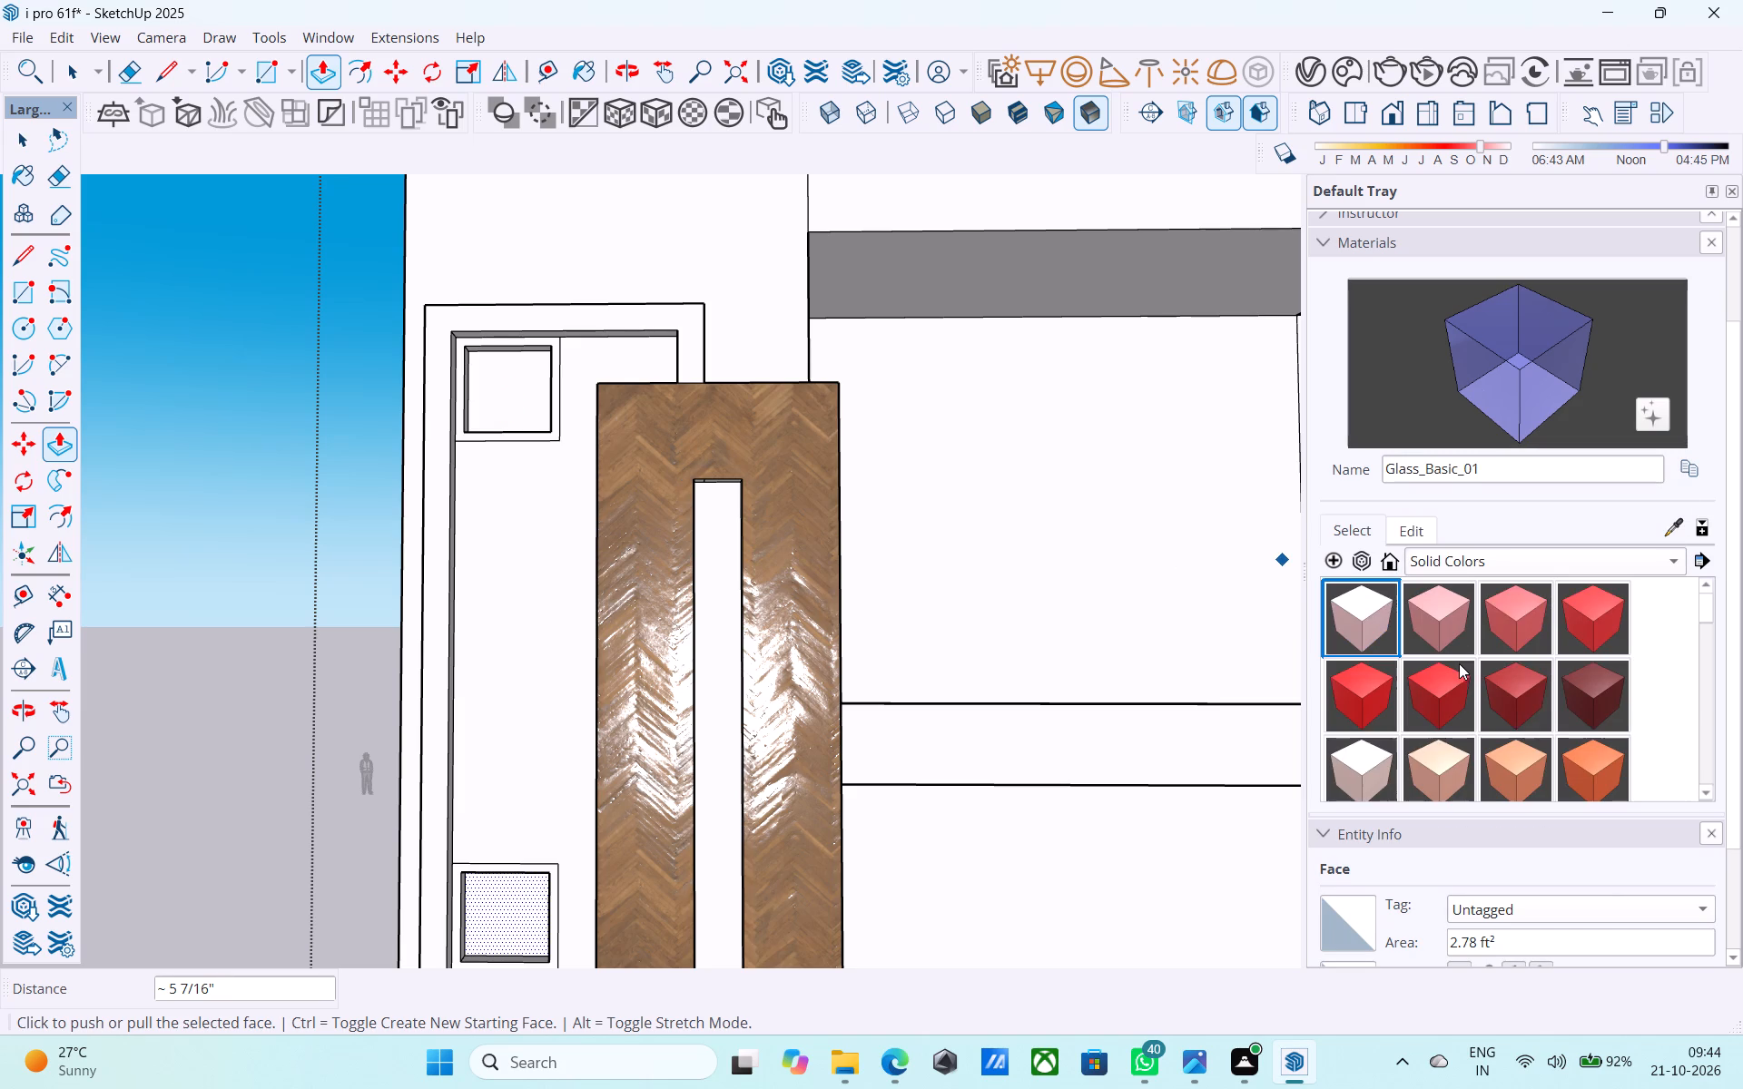
scroll(1458, 660, "down", 7)
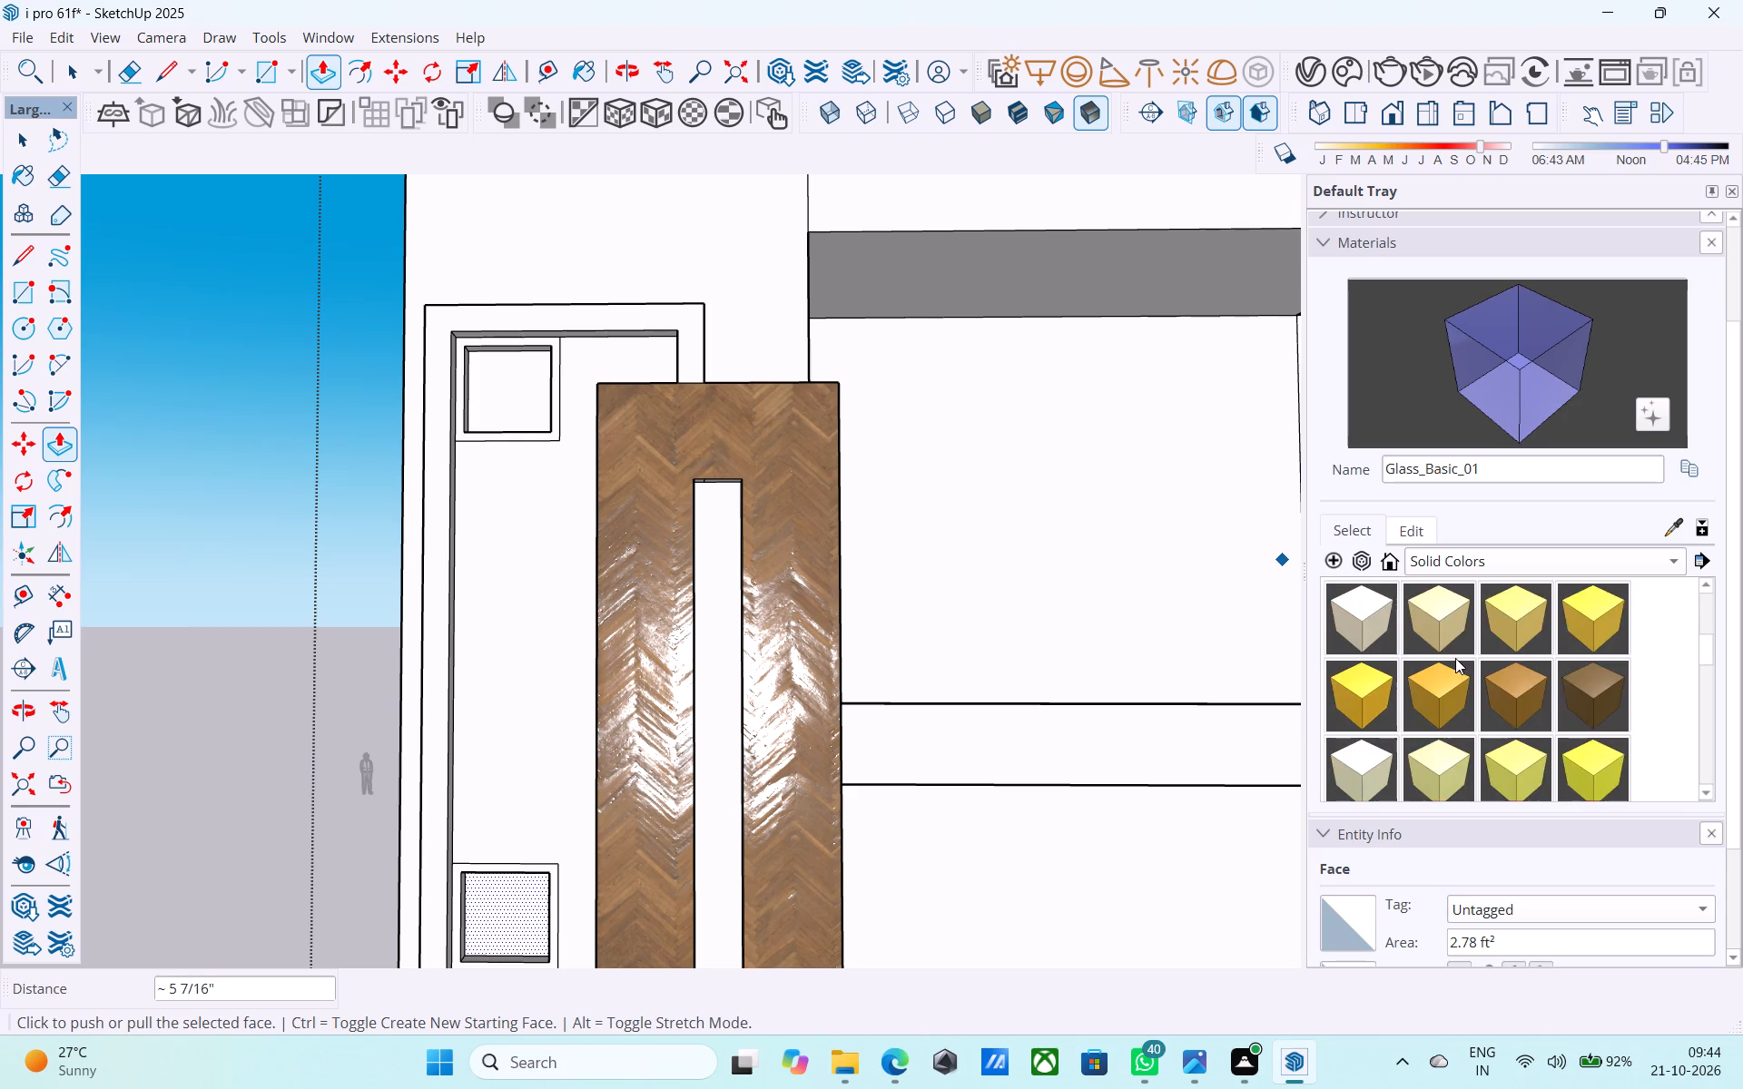
scroll(1455, 658, "down", 18)
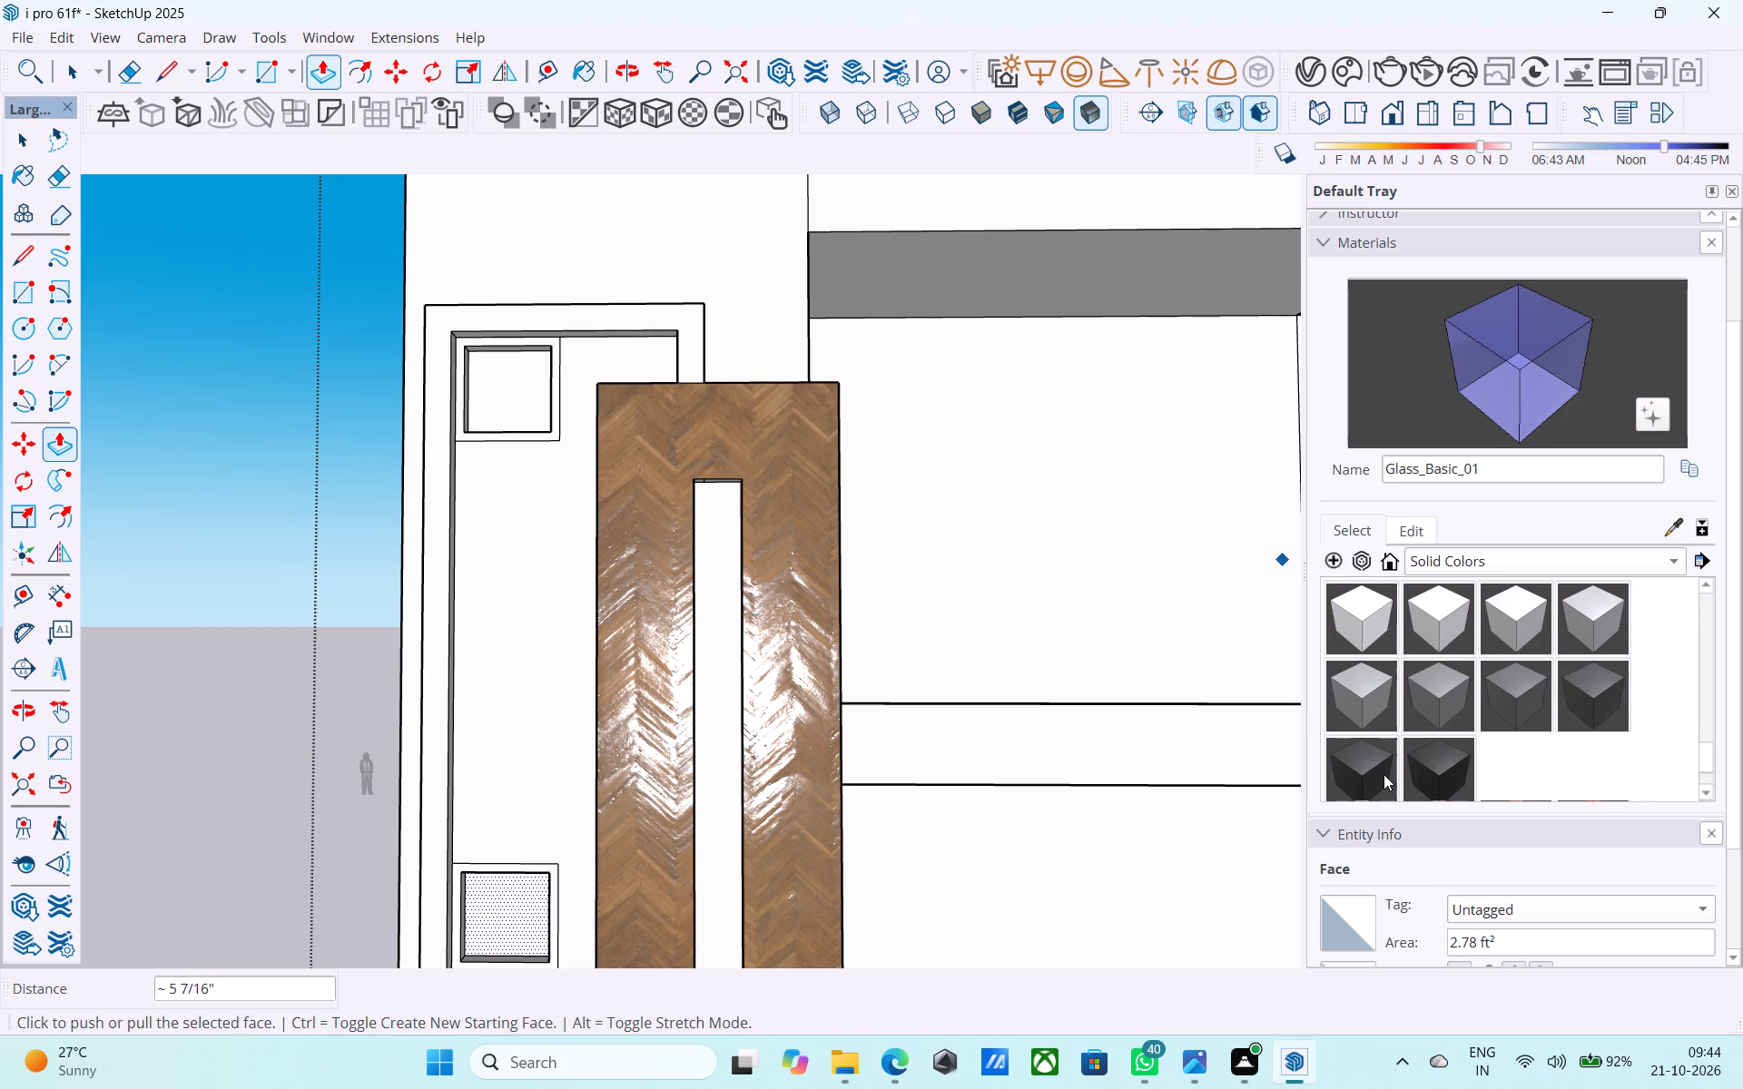
left_click(1384, 774)
scroll(510, 359, "up", 19)
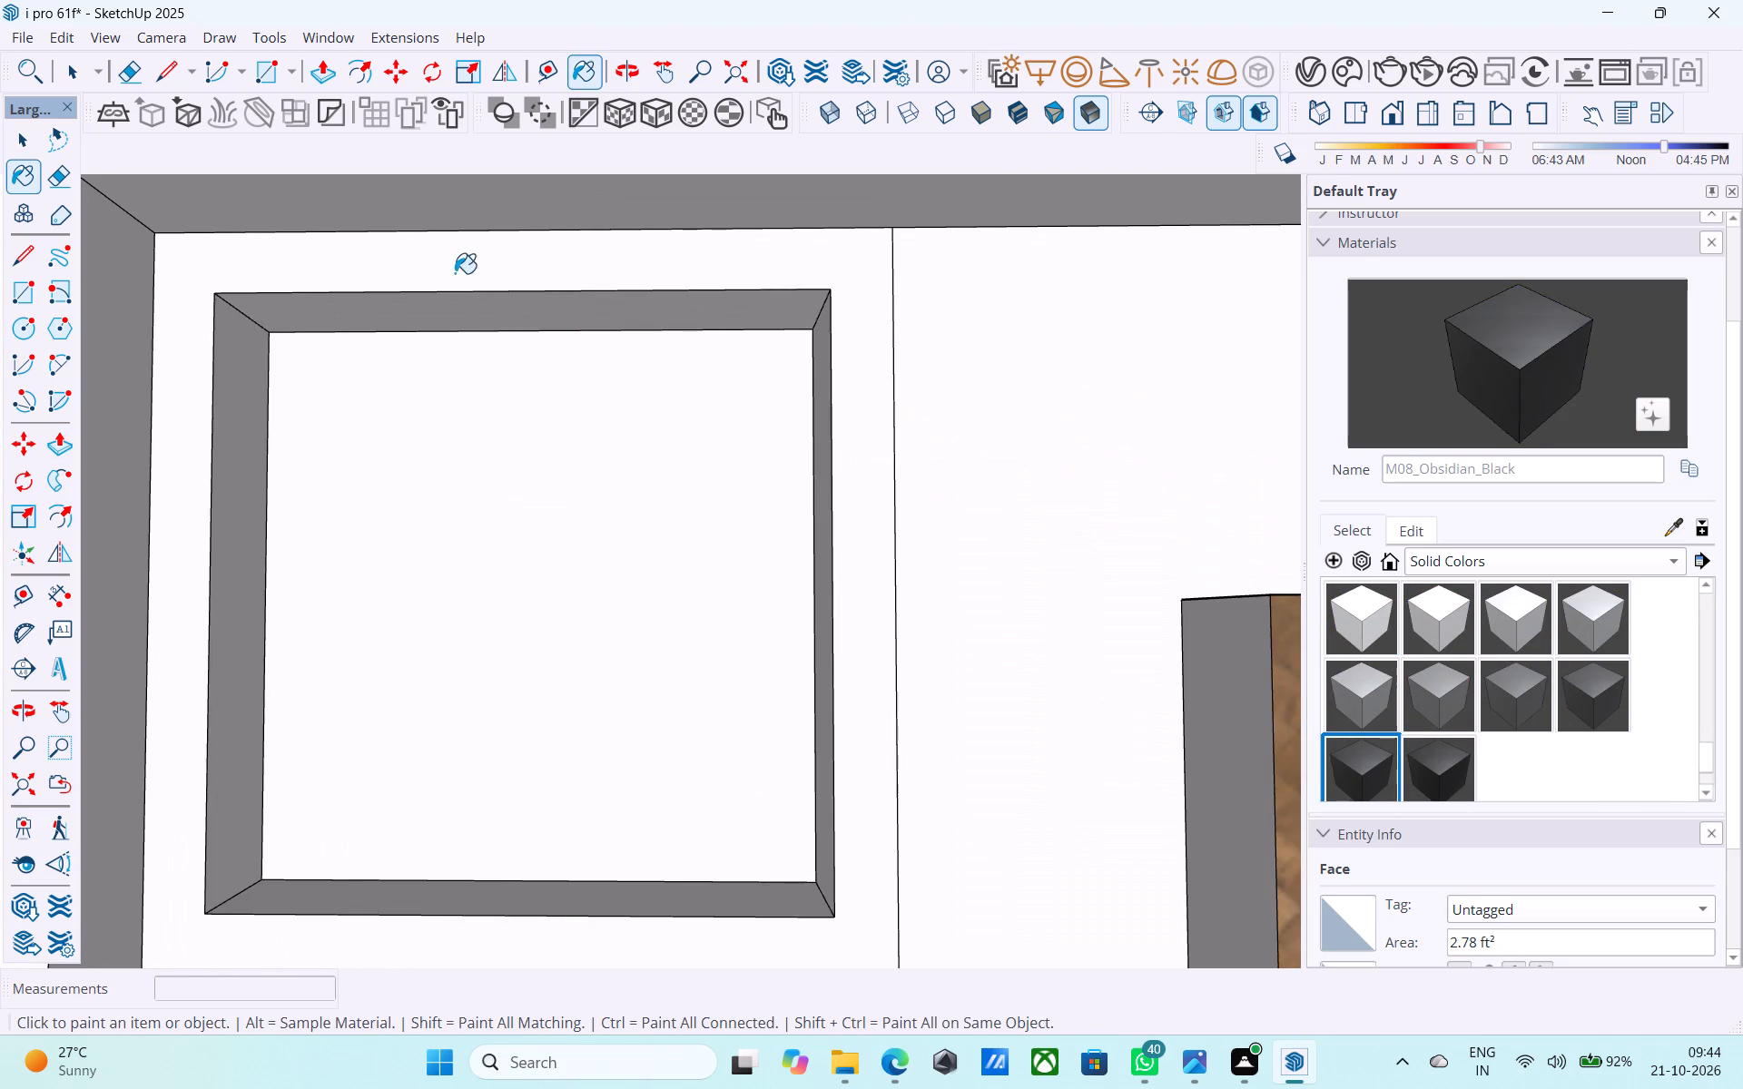
left_click(455, 273)
Paint the border around the lower square recess with M08_Obsidian_Black.
scroll(455, 273, "down", 20)
scroll(455, 273, "down", 10)
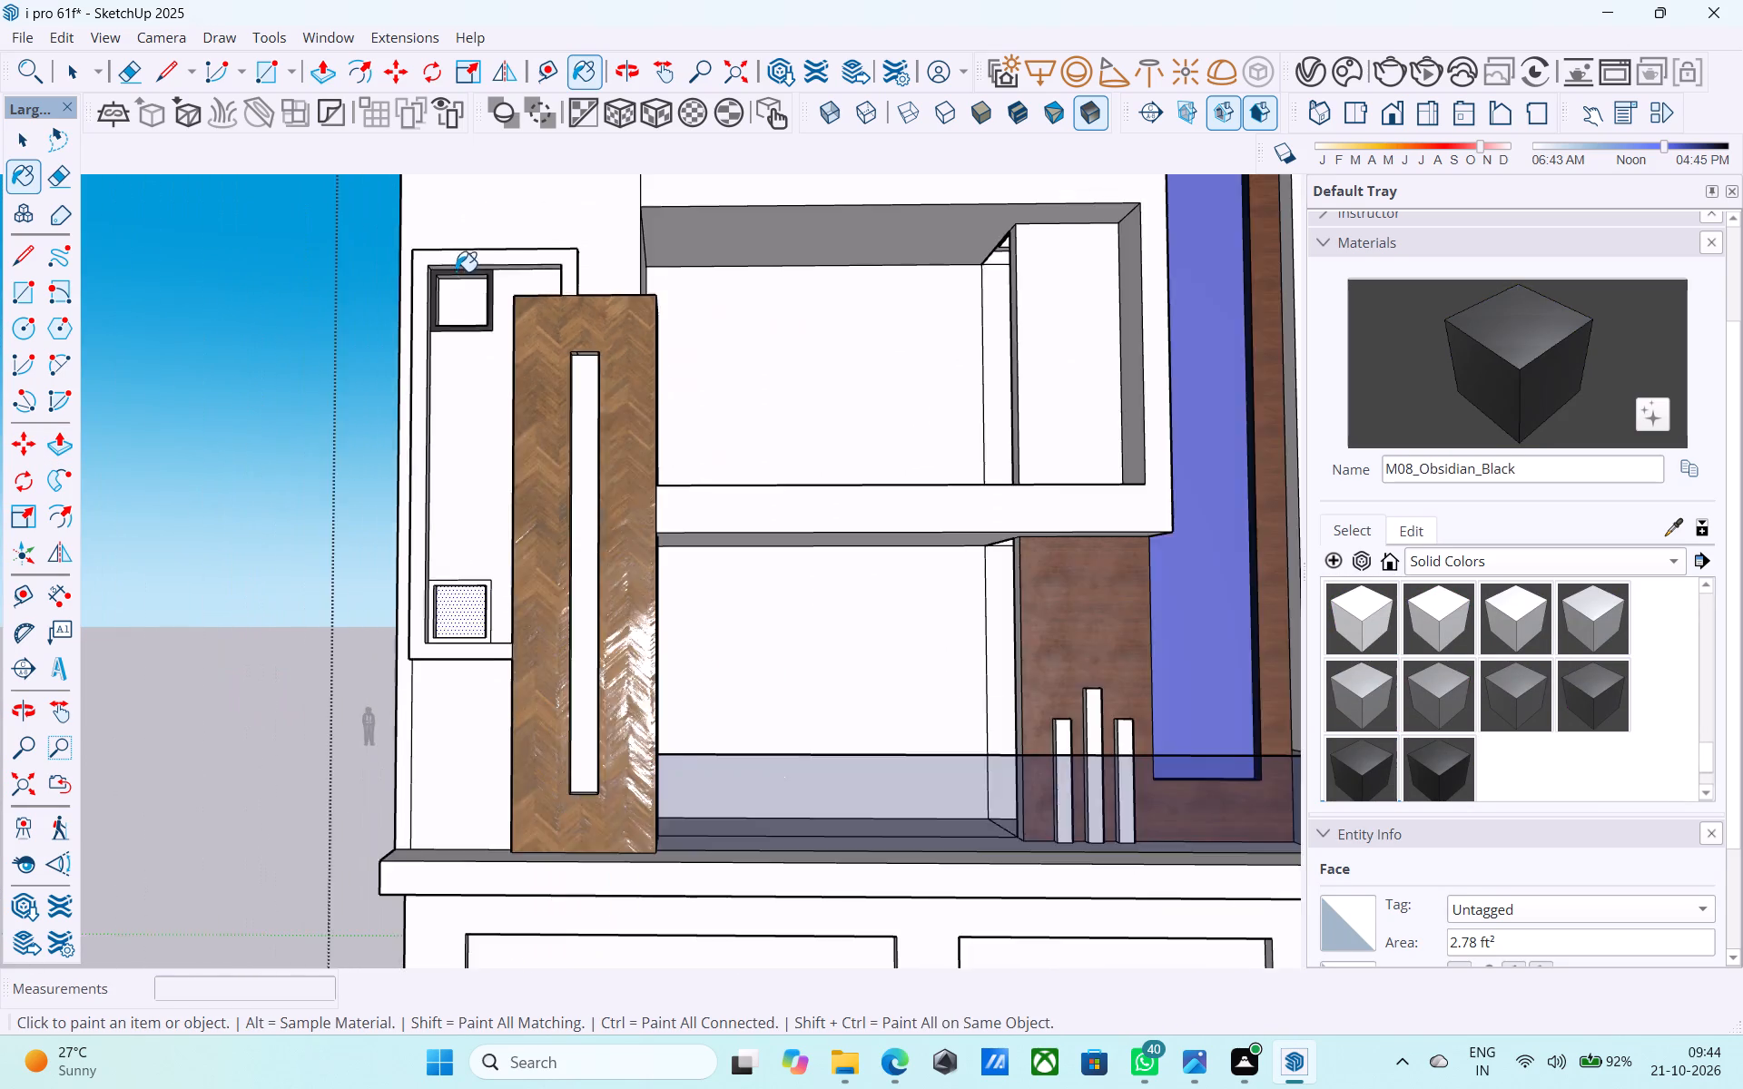
scroll(456, 271, "down", 9)
middle_click_drag(455, 290, 441, 307)
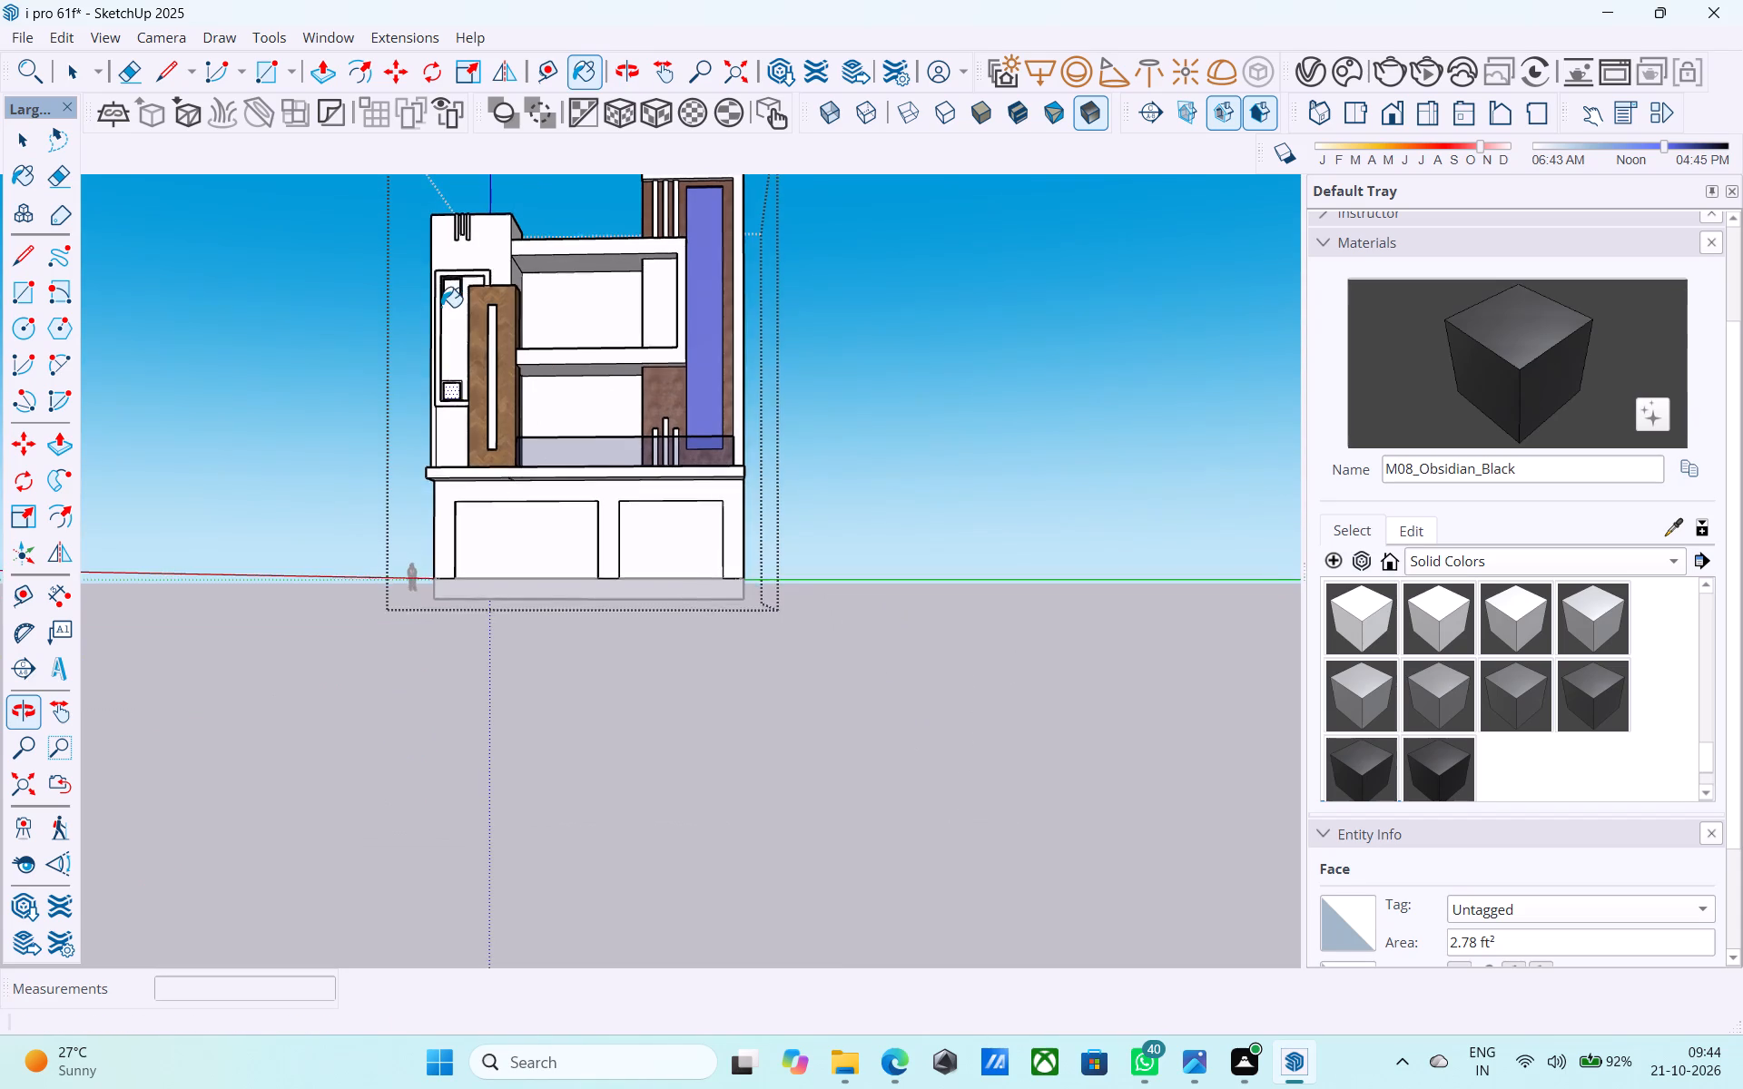
scroll(441, 307, "up", 7)
scroll(479, 470, "up", 19)
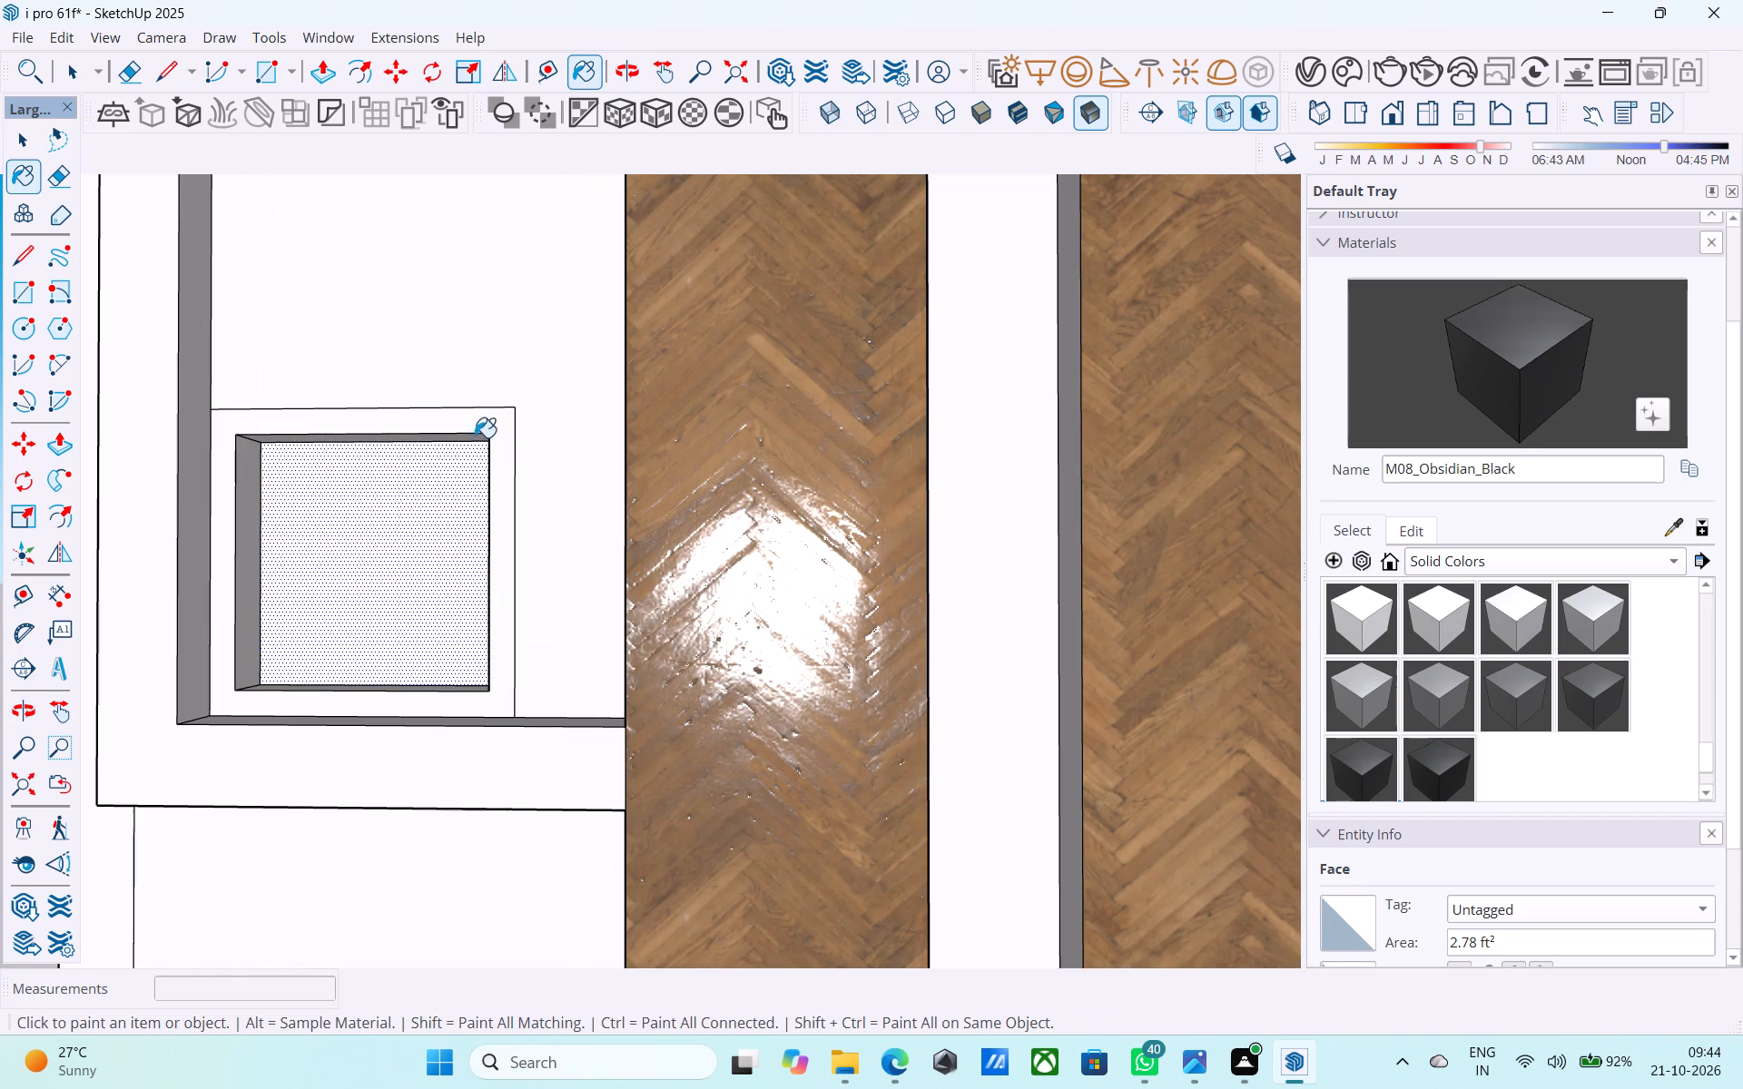
left_click(476, 428)
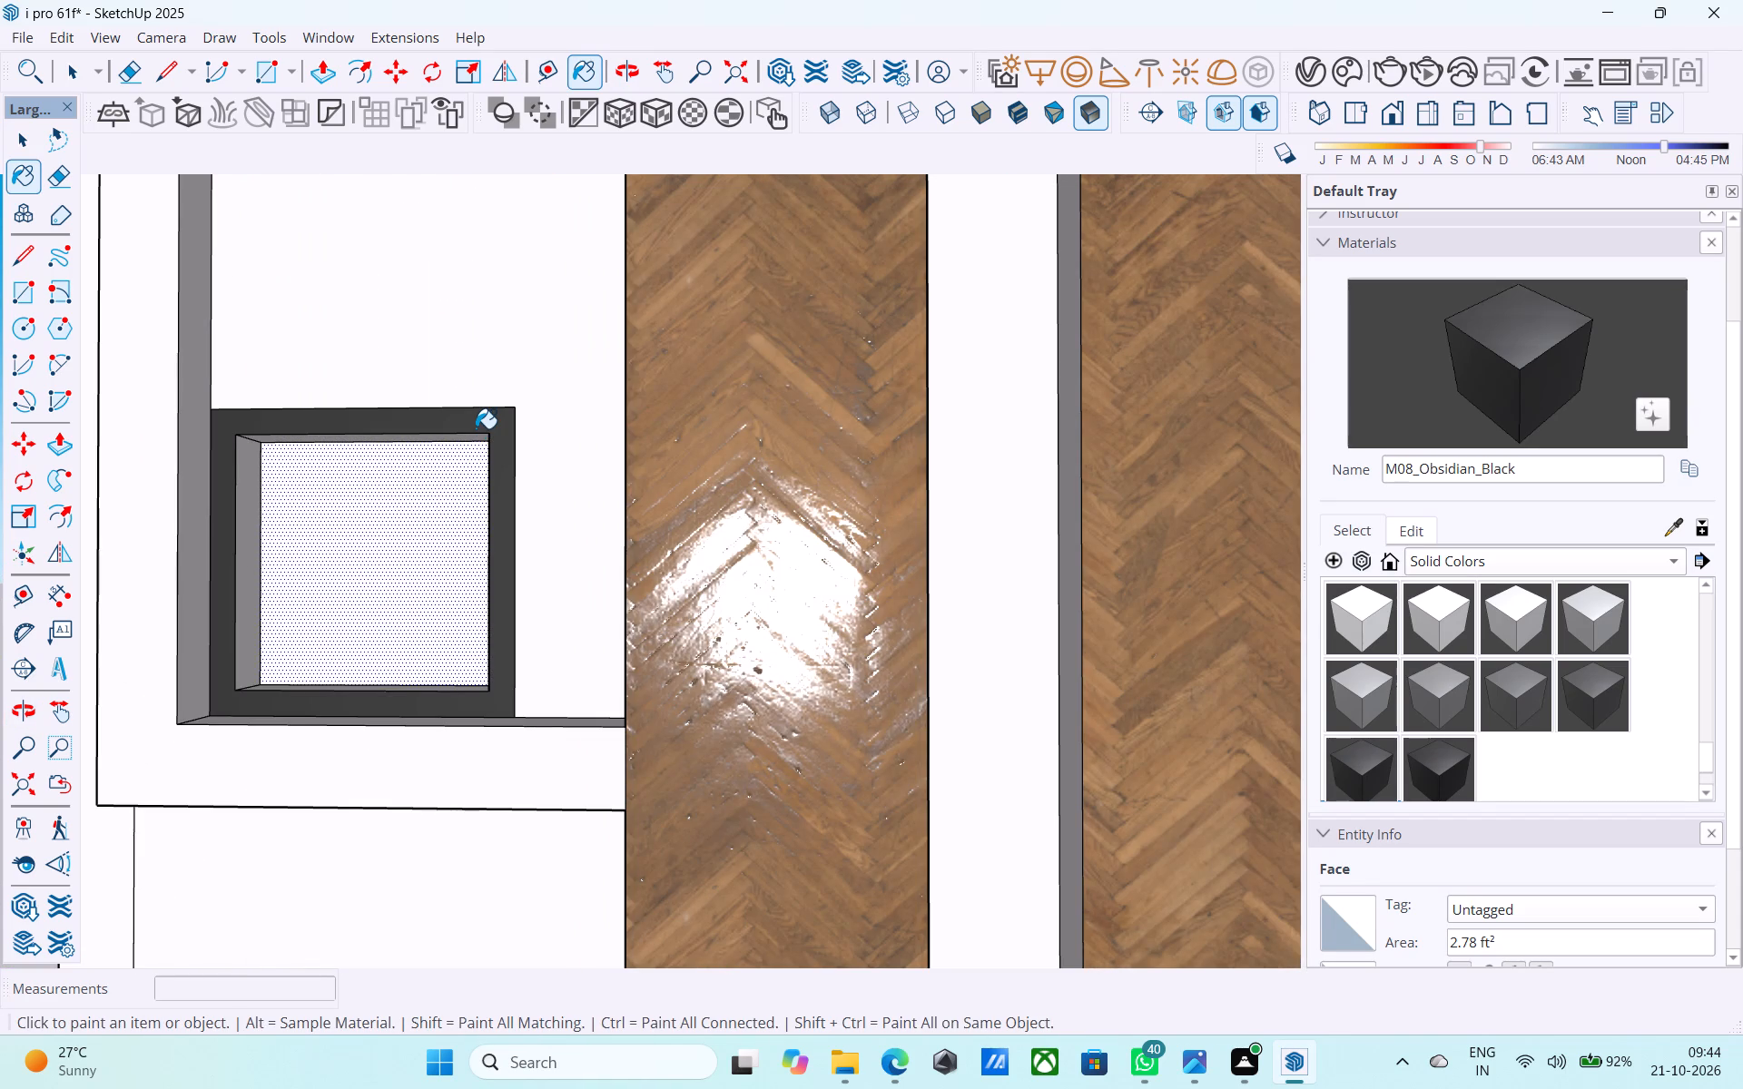
Paint the recessed inner face of the upper square with the in-model material I03_Bluebell_Mist.
scroll(476, 428, "down", 17)
scroll(359, 588, "up", 5)
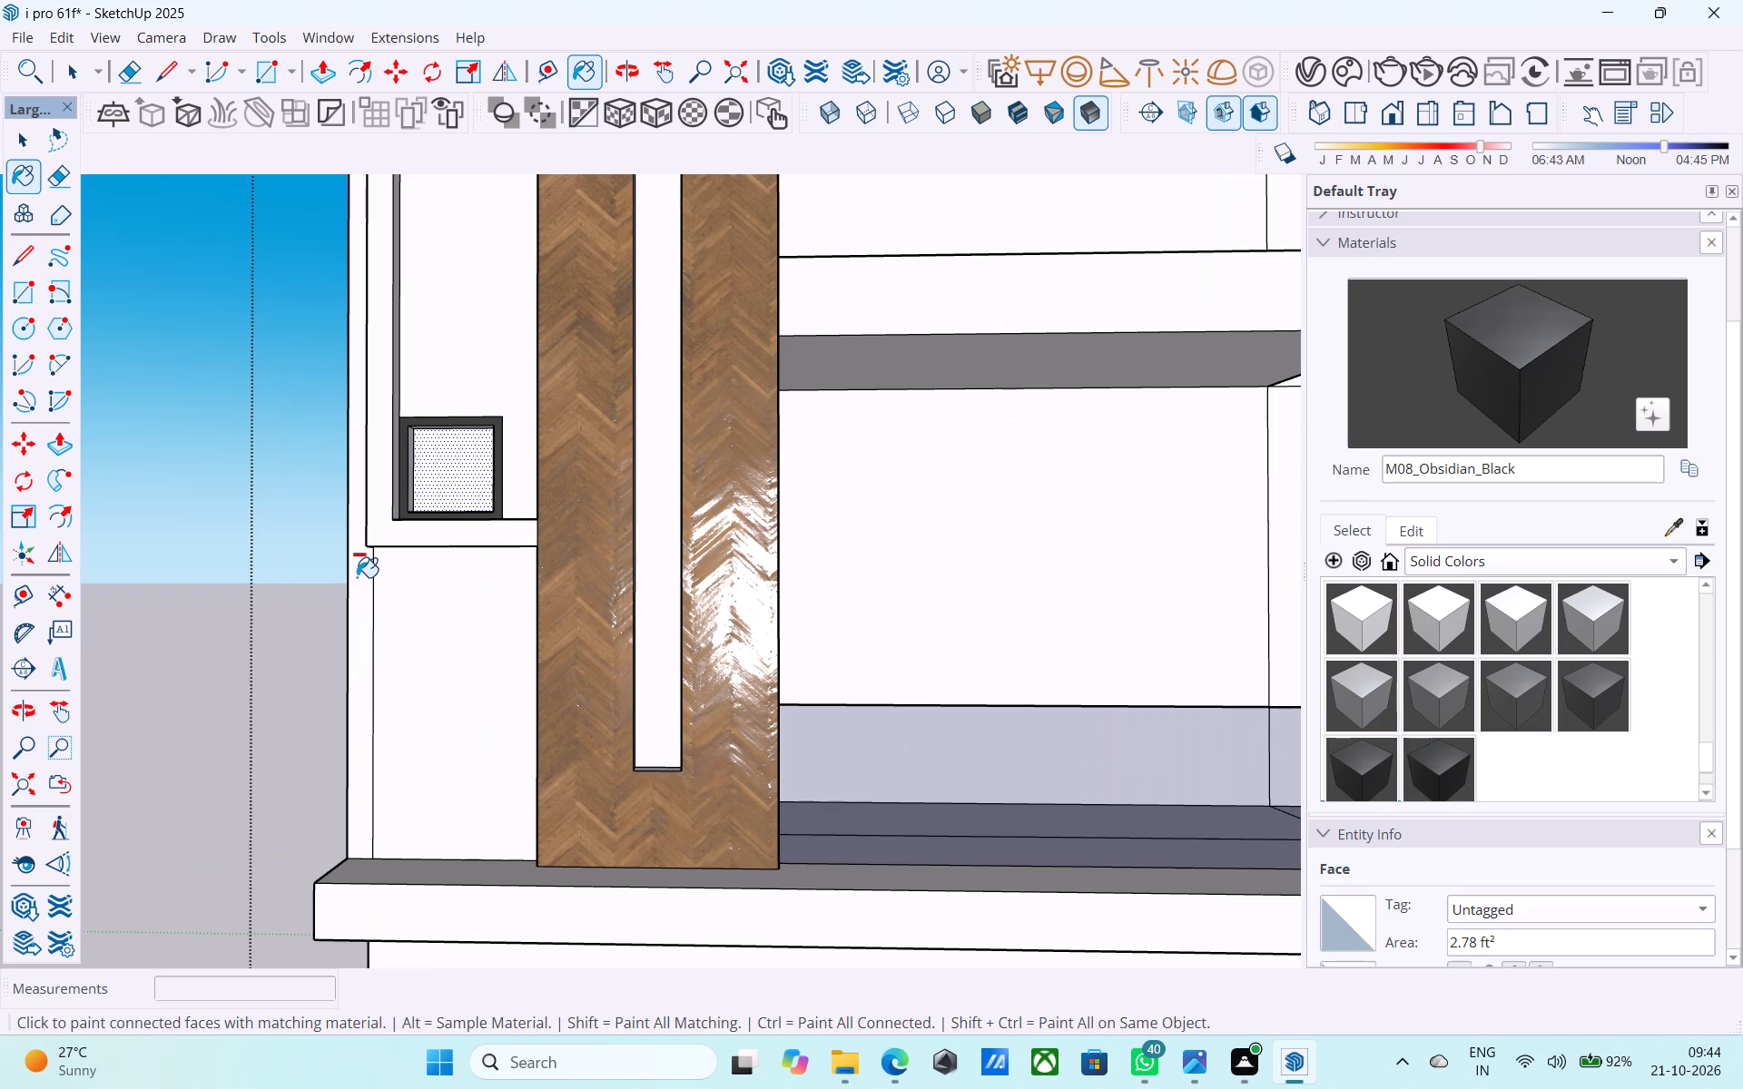
key("space")
left_click(451, 461)
scroll(451, 456, "down", 4)
middle_click_drag(451, 456, 462, 742)
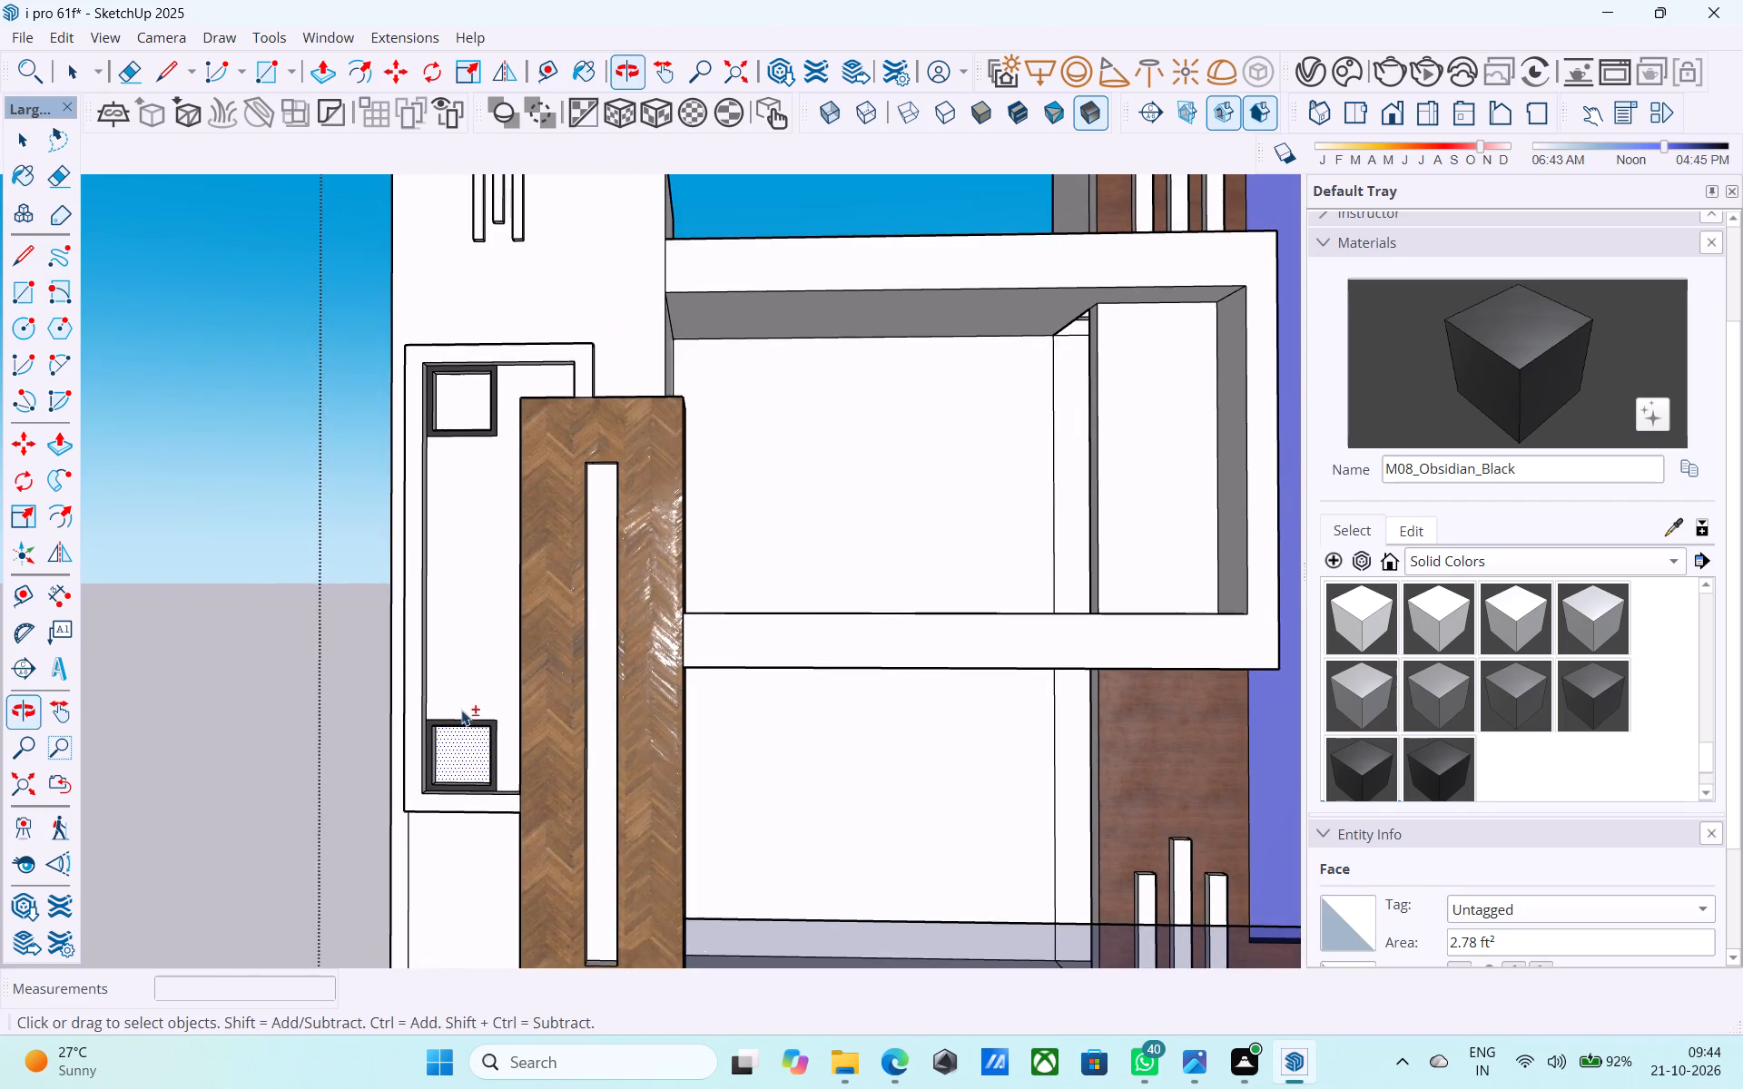
scroll(463, 408, "up", 4, "shift")
left_click(463, 406)
middle_click_drag(463, 405, 433, 425)
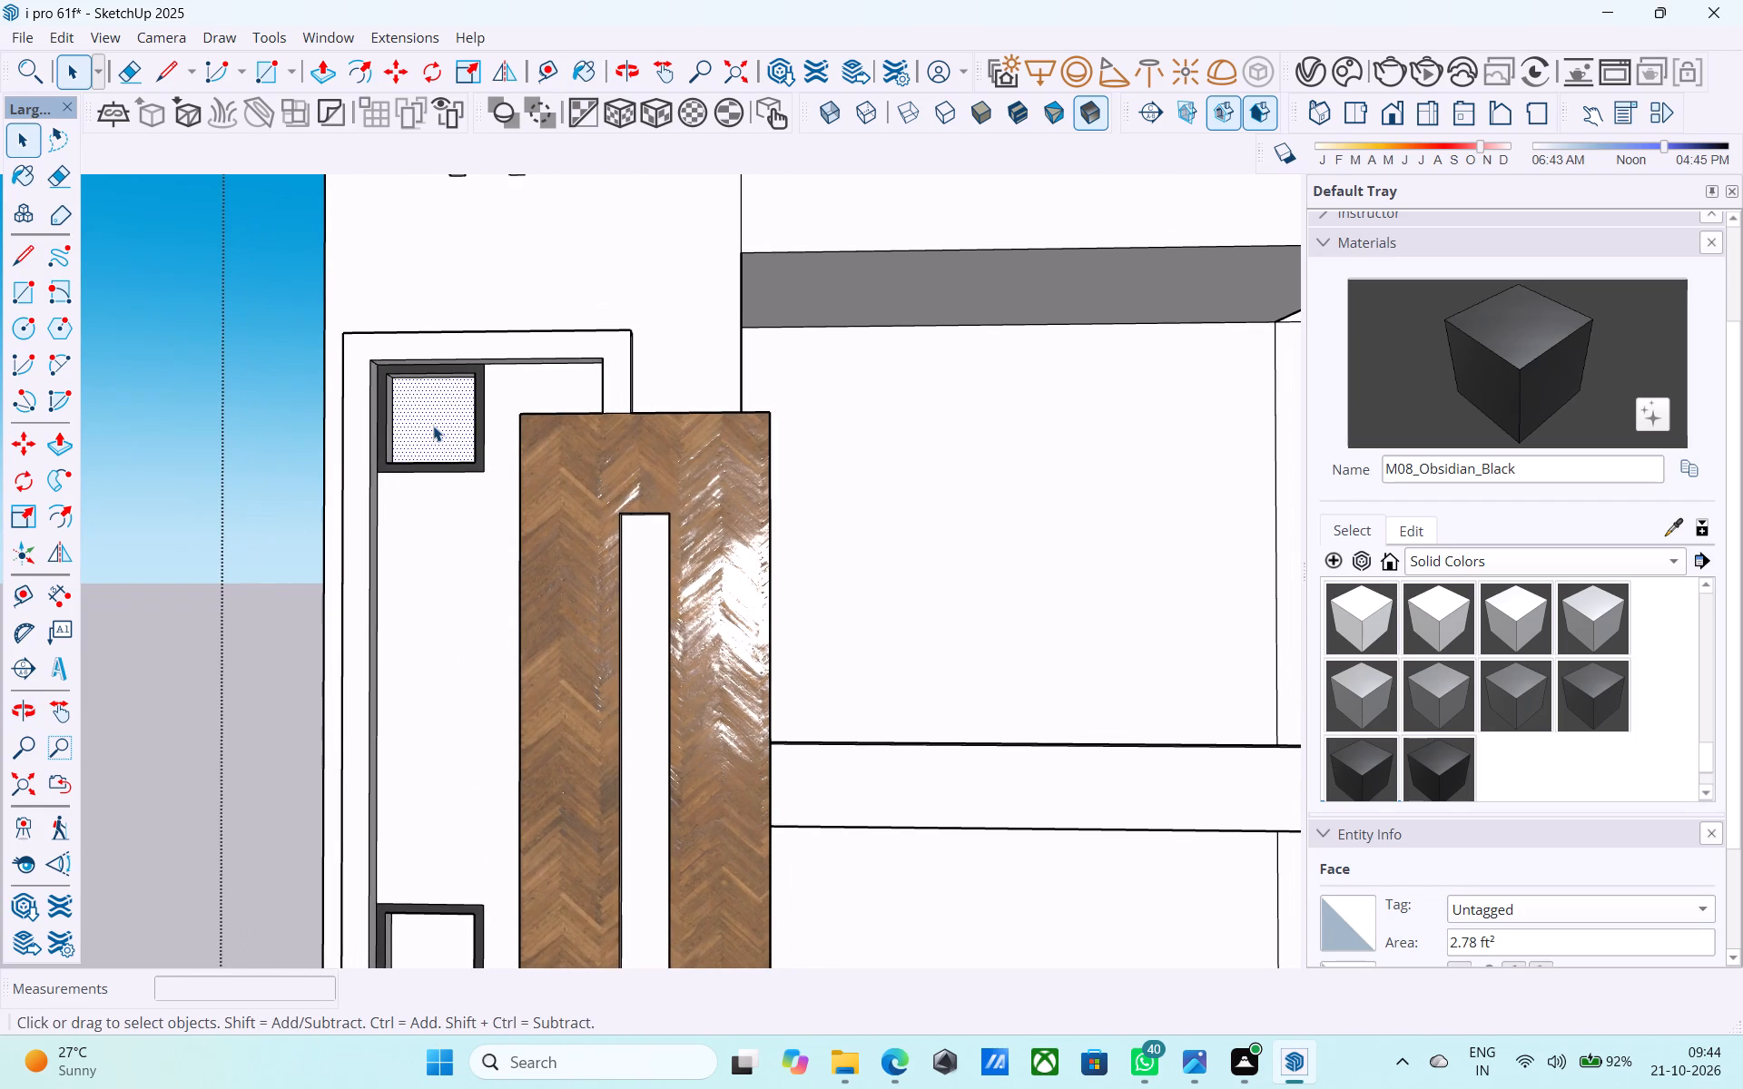
left_click(1410, 560)
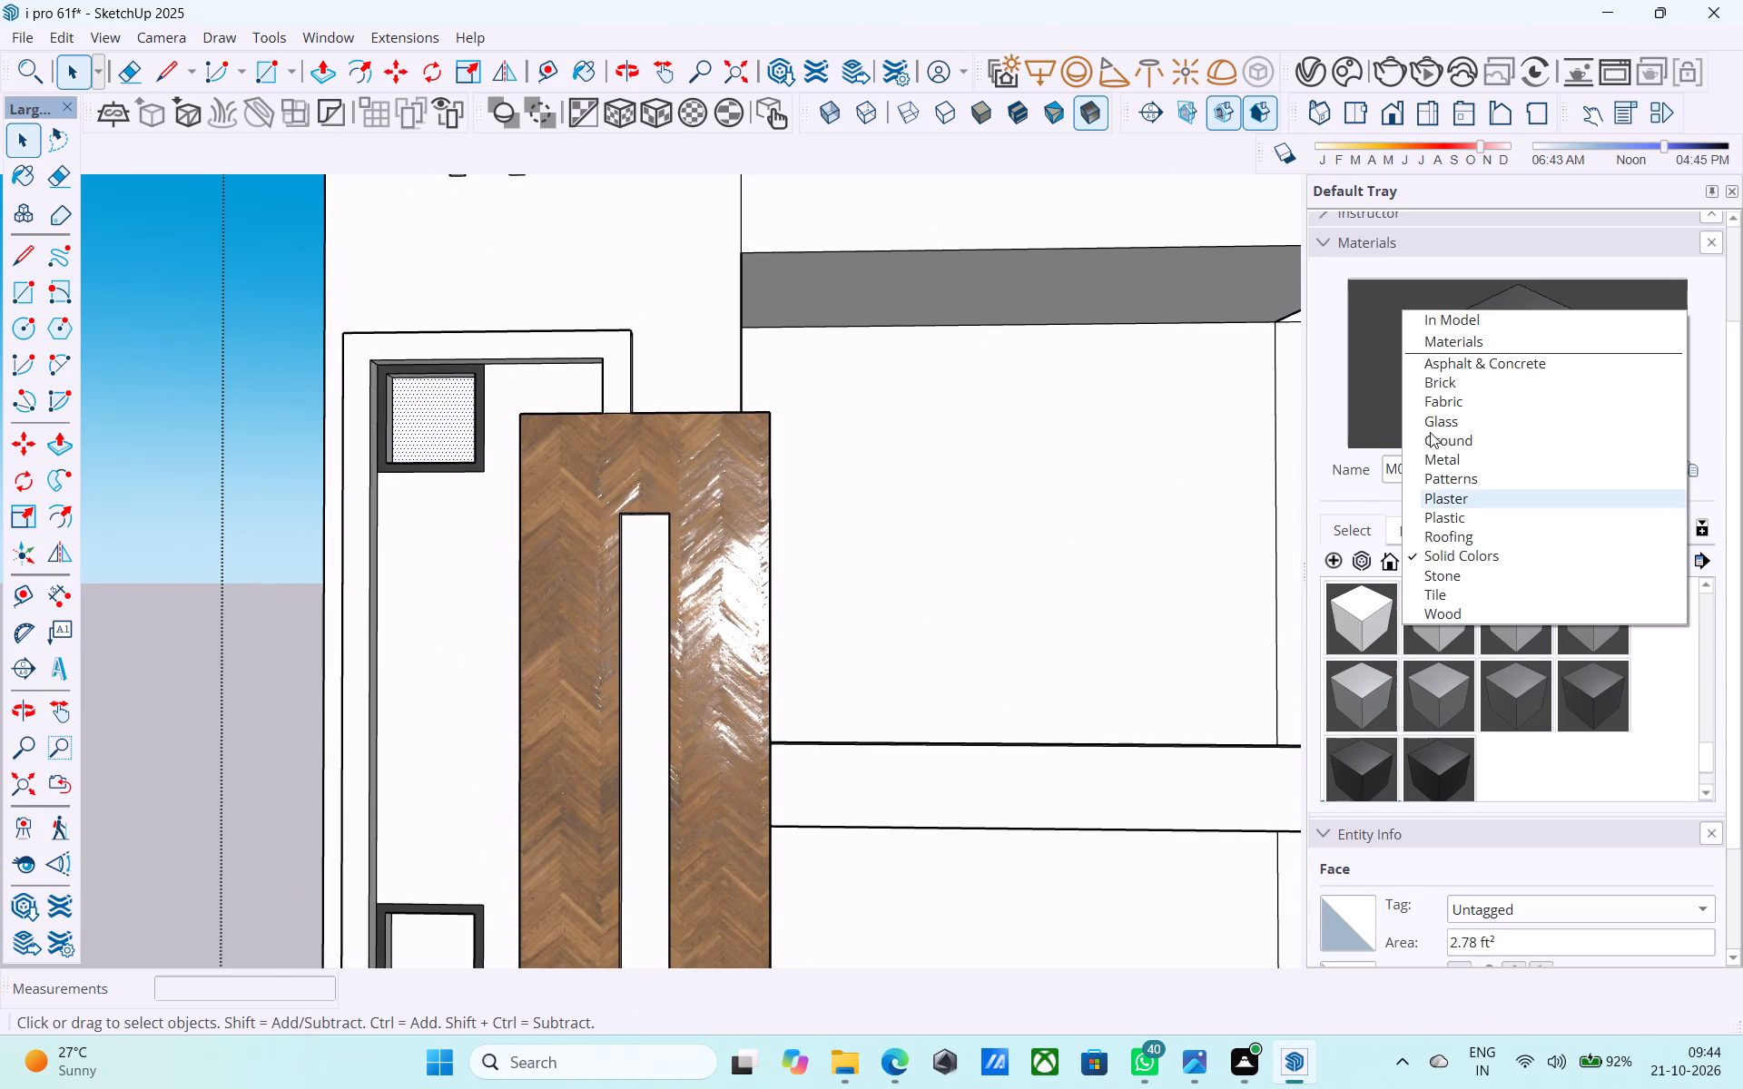
left_click(1423, 319)
left_click(1497, 628)
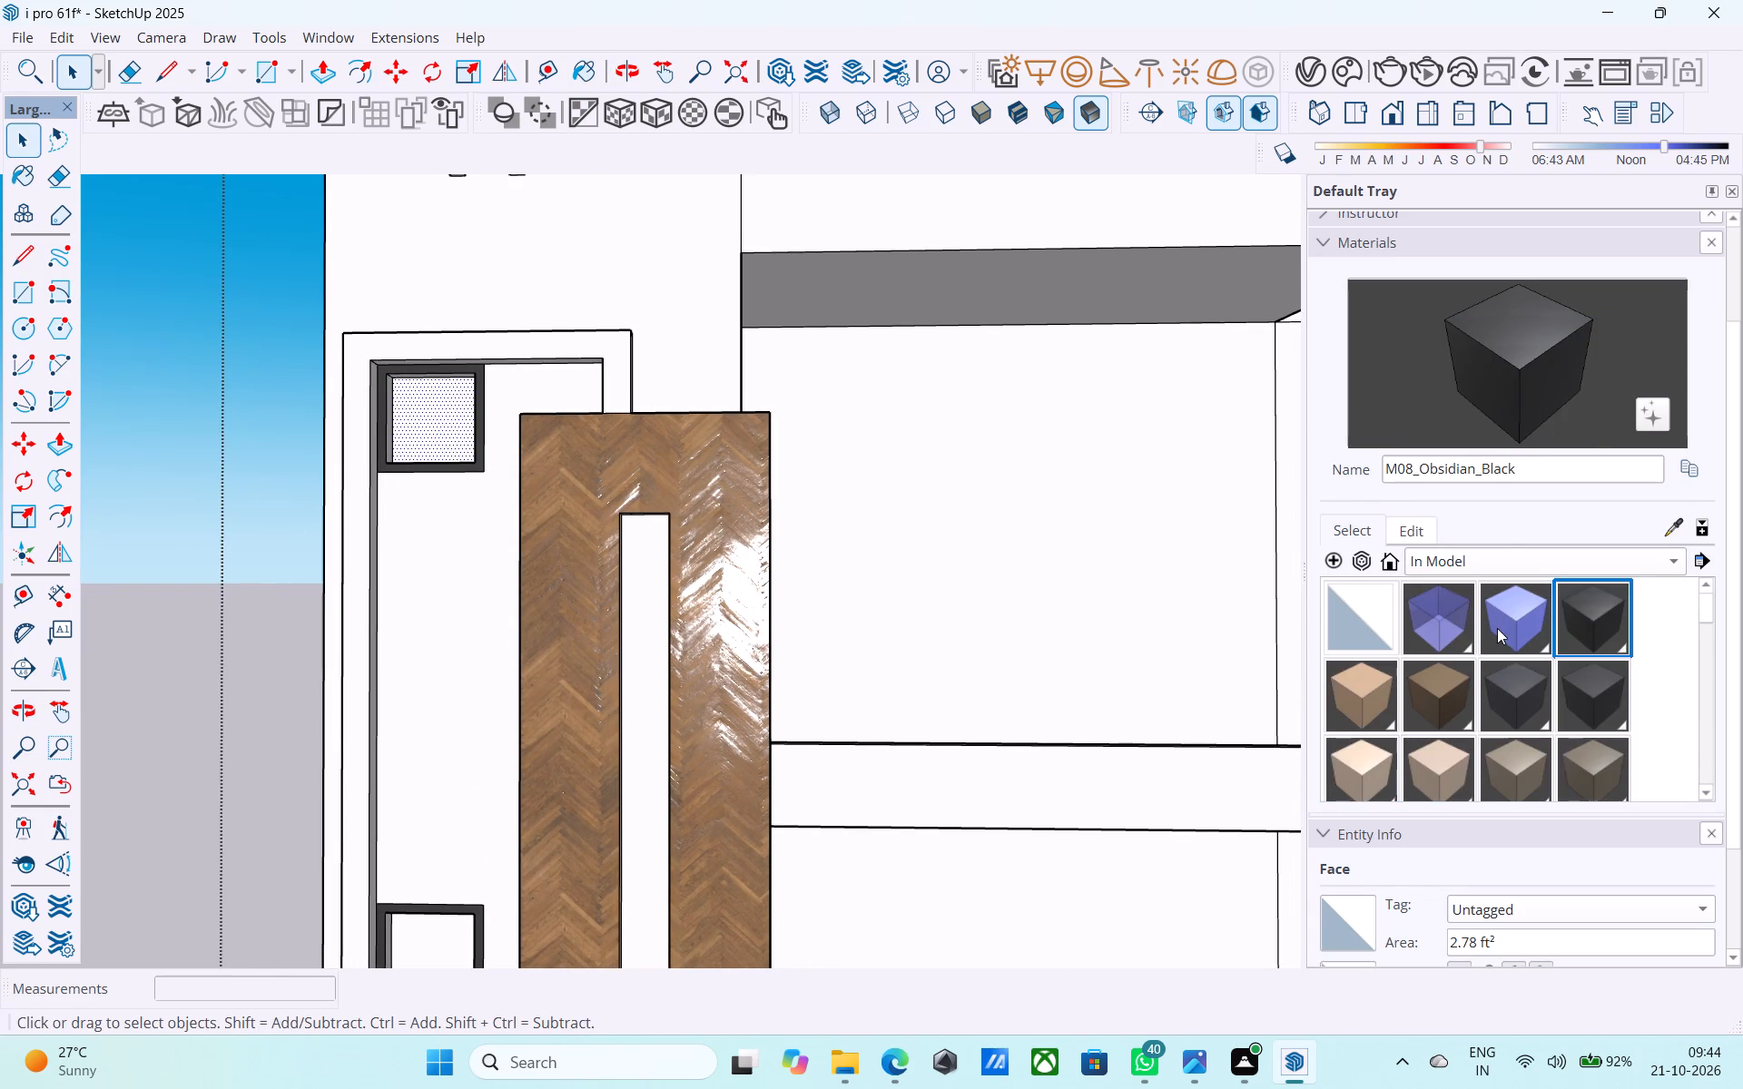
left_click(447, 411)
Paint the recessed inner face of the lower square with I03_Bluebell_Mist.
scroll(427, 294, "down", 9)
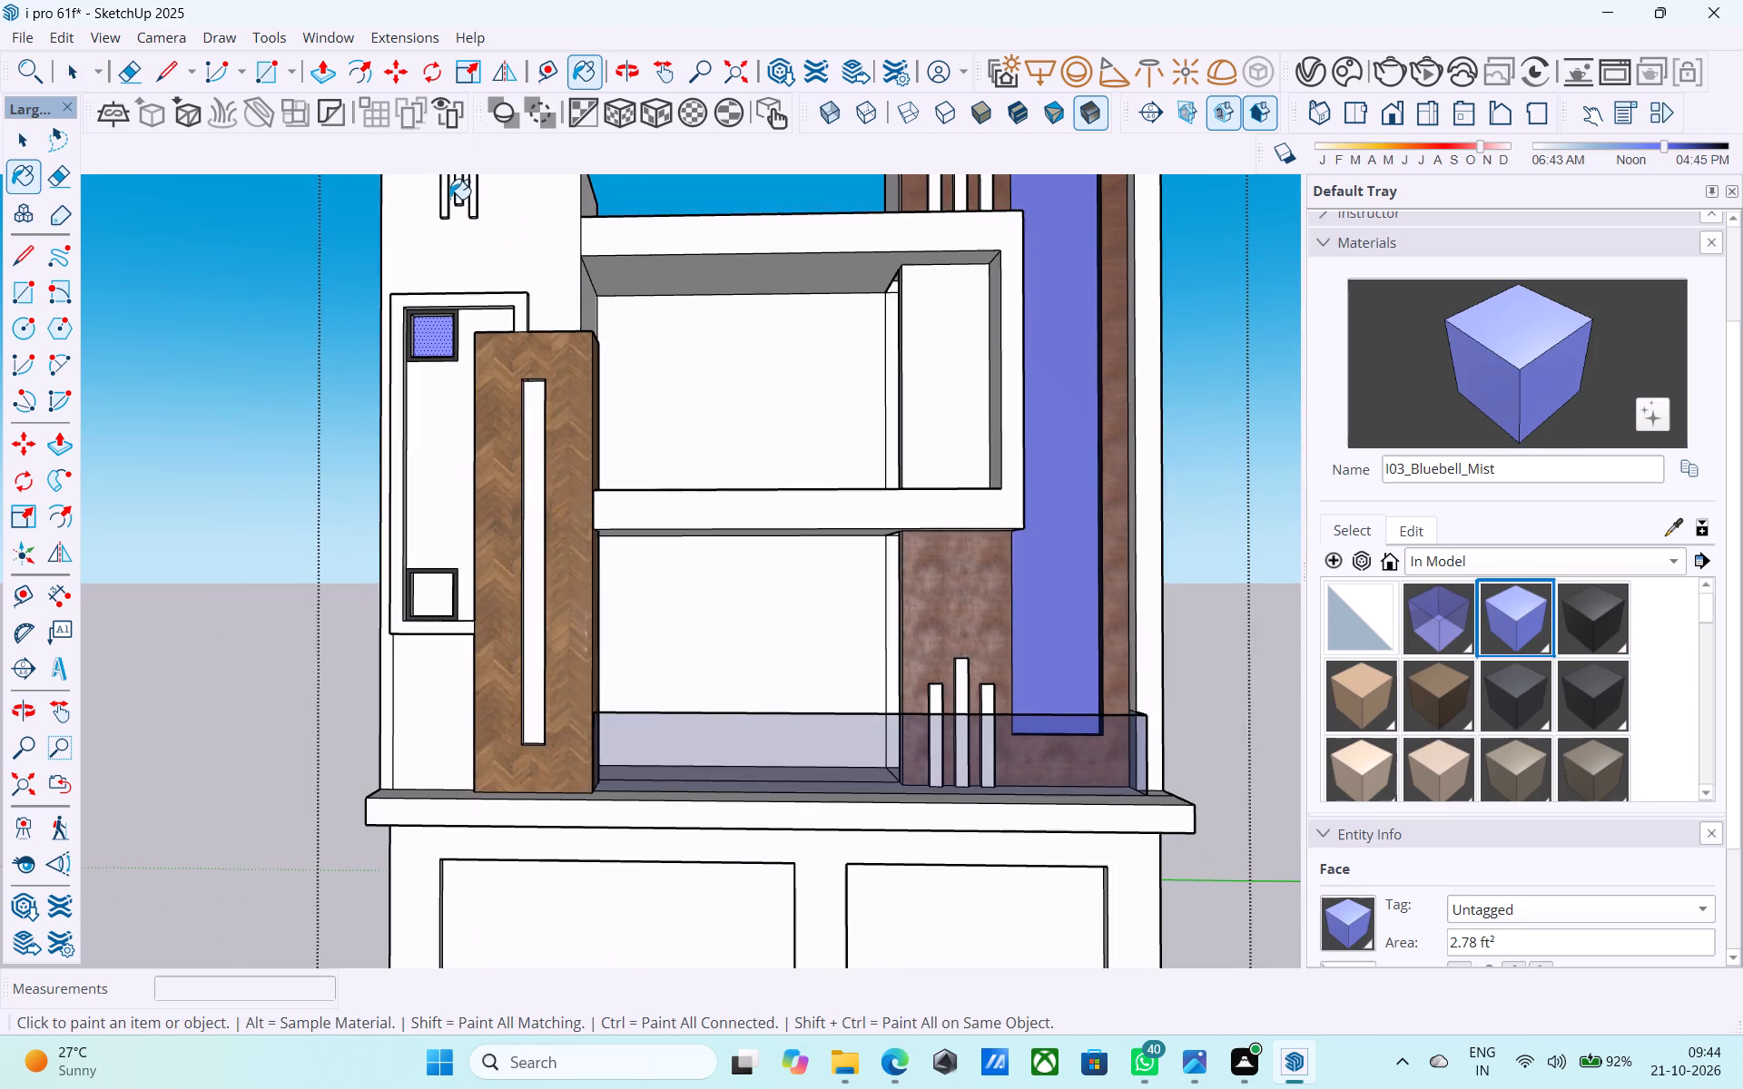
scroll(465, 729, "up", 9)
left_click(415, 558)
Draw a 1' 8" by 1' 8" rectangle across the upper square's recess opening, corner to corner.
scroll(417, 564, "down", 7)
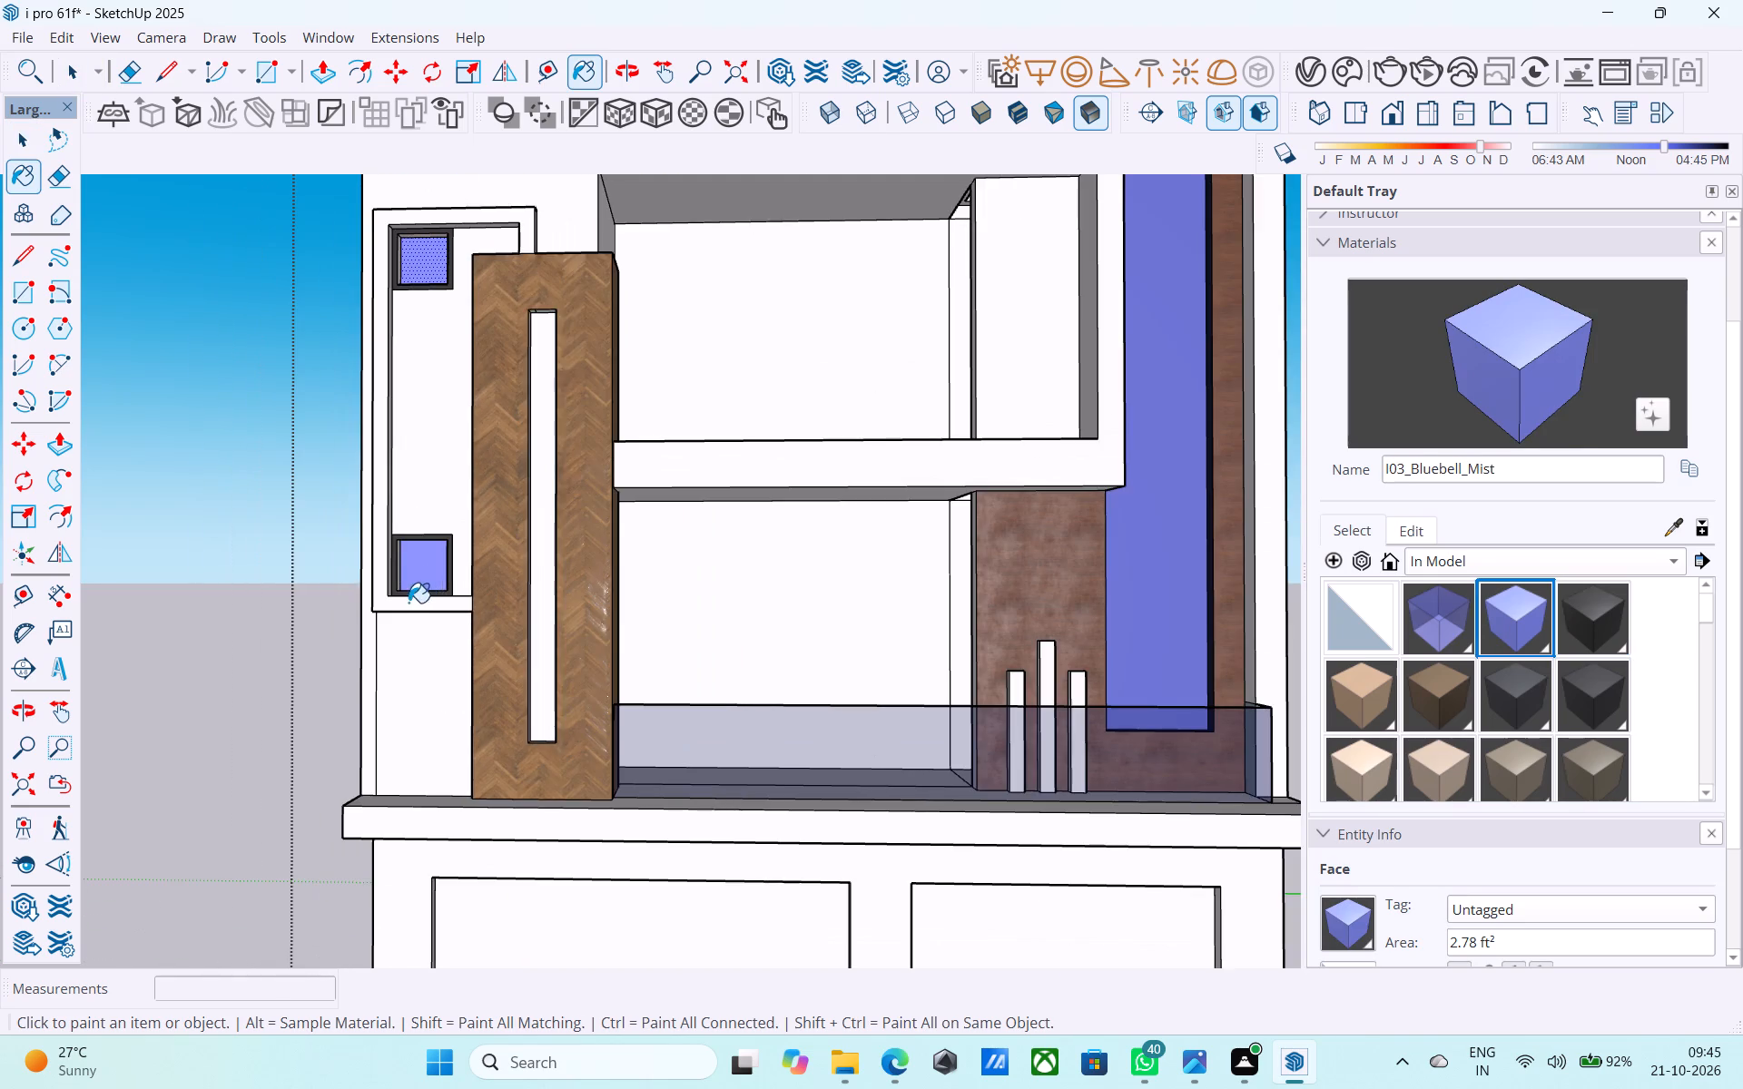
scroll(407, 613, "down", 6)
middle_click_drag(407, 625, 423, 697)
scroll(464, 446, "up", 6)
middle_click_drag(438, 456, 419, 434)
scroll(360, 398, "up", 3)
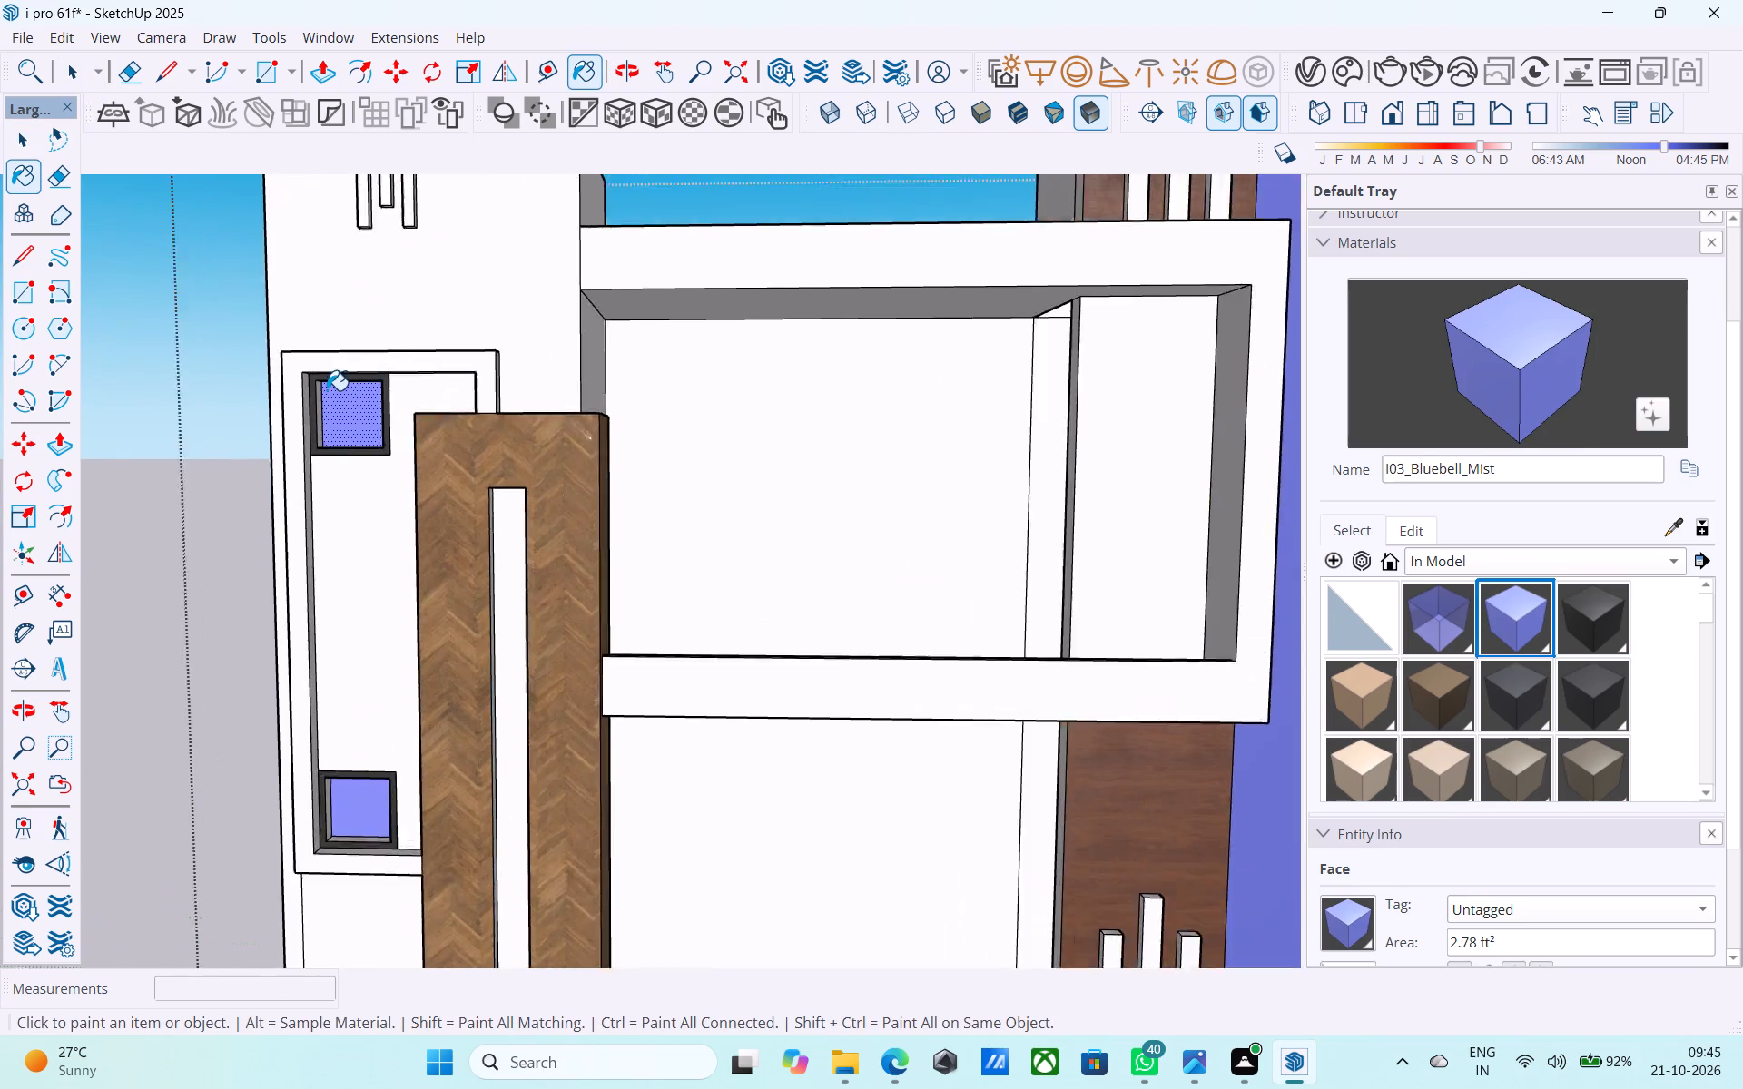
scroll(327, 390, "up", 7)
key("r")
scroll(320, 388, "up", 9)
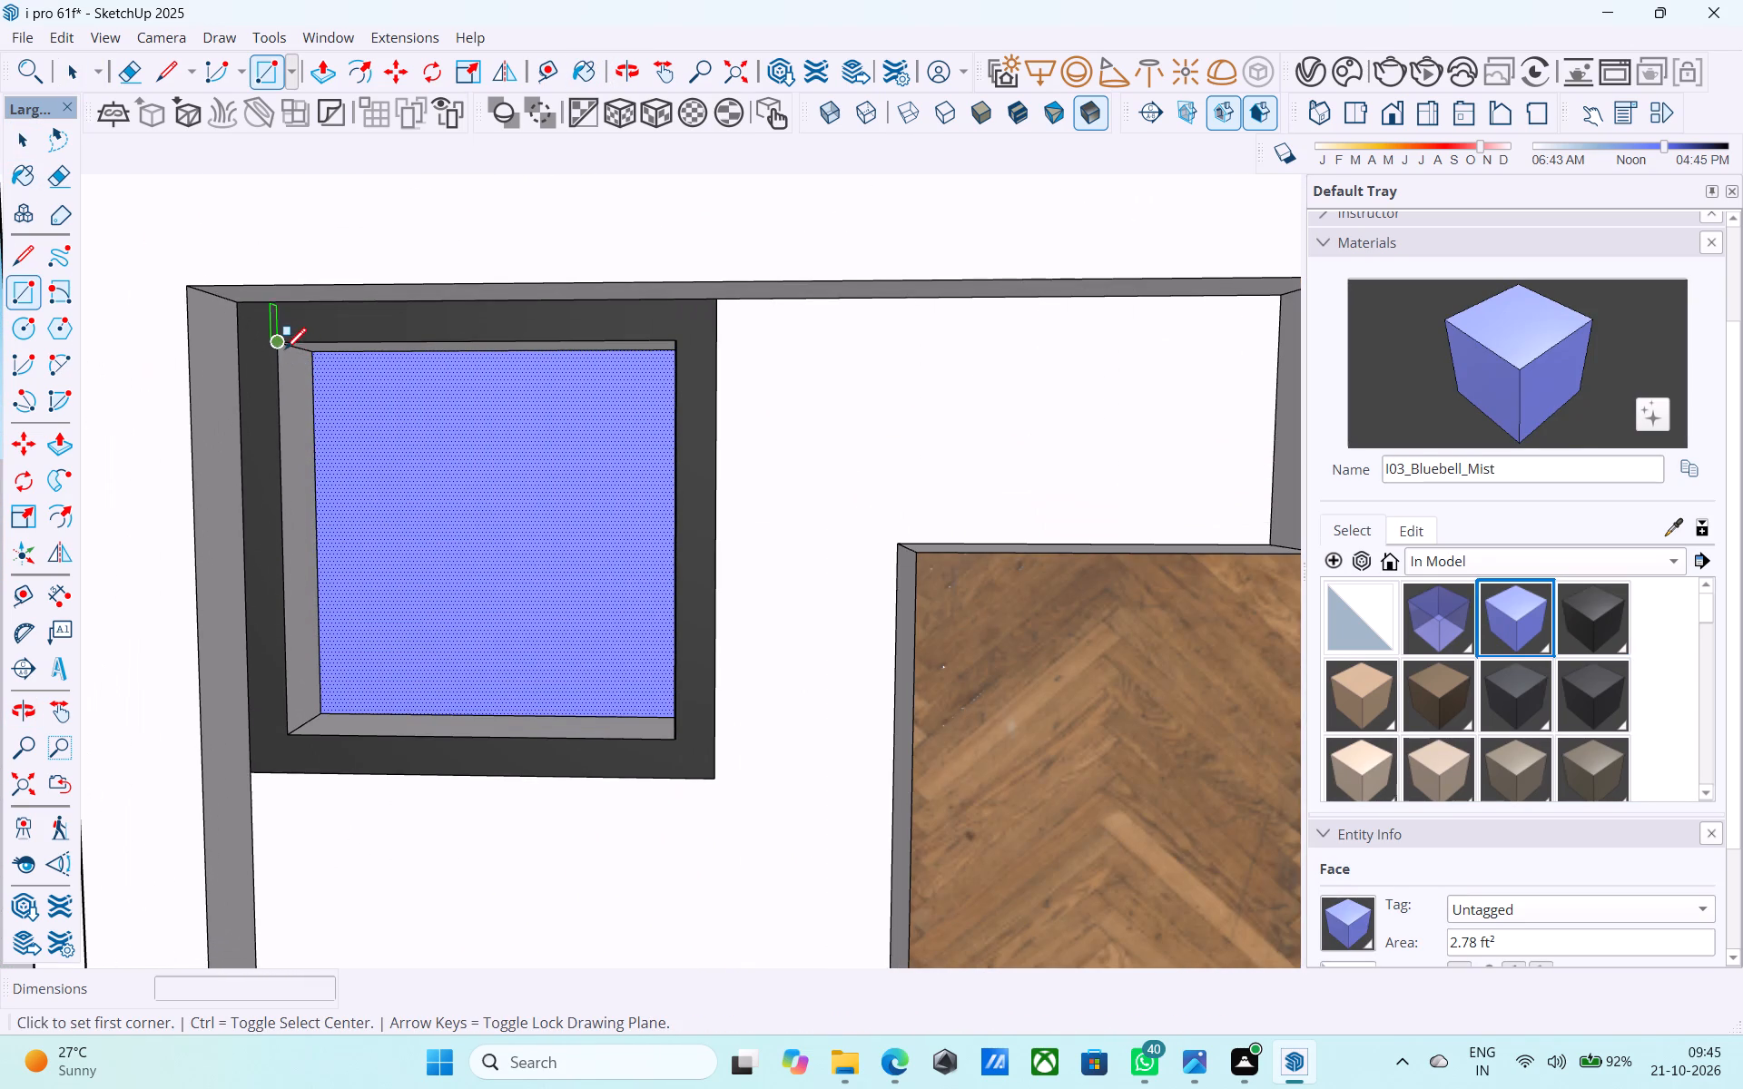
left_click(285, 349)
left_click(665, 739)
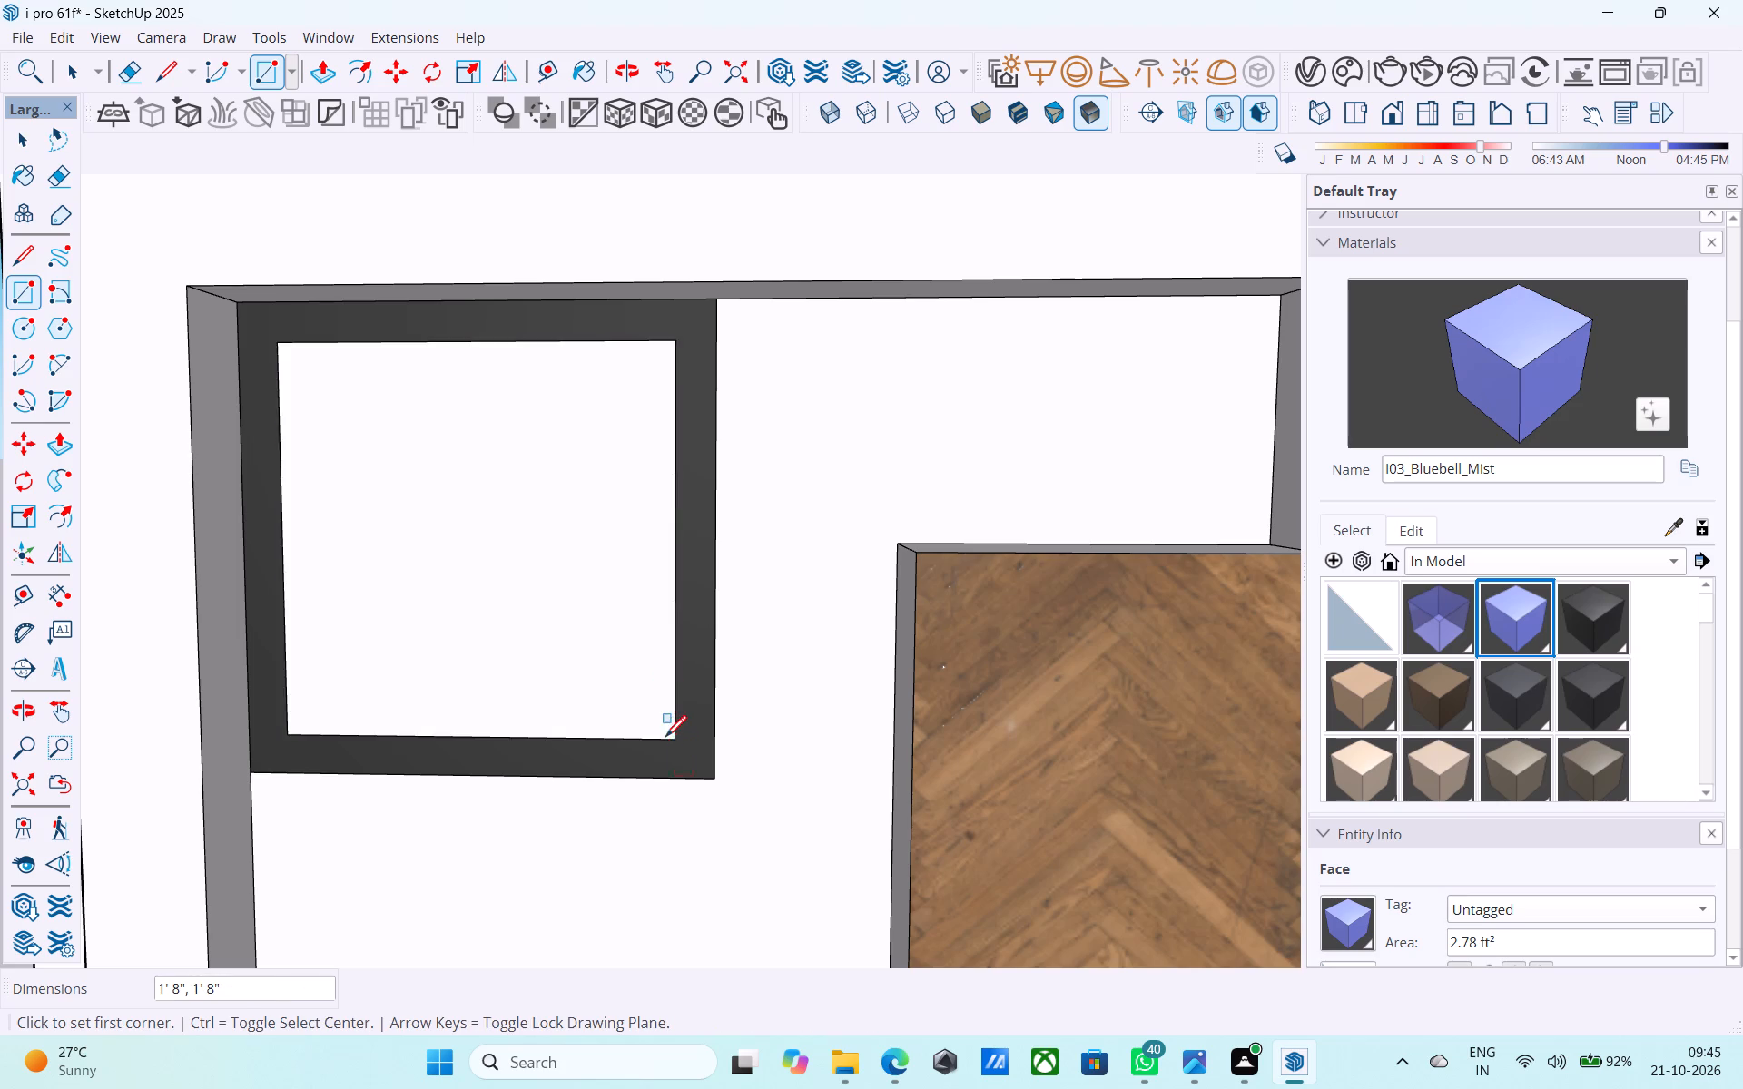
Draw a rectangle across the lower square's recess opening, corner to corner.
scroll(666, 352, "down", 20)
scroll(666, 352, "down", 5)
scroll(580, 714, "up", 7)
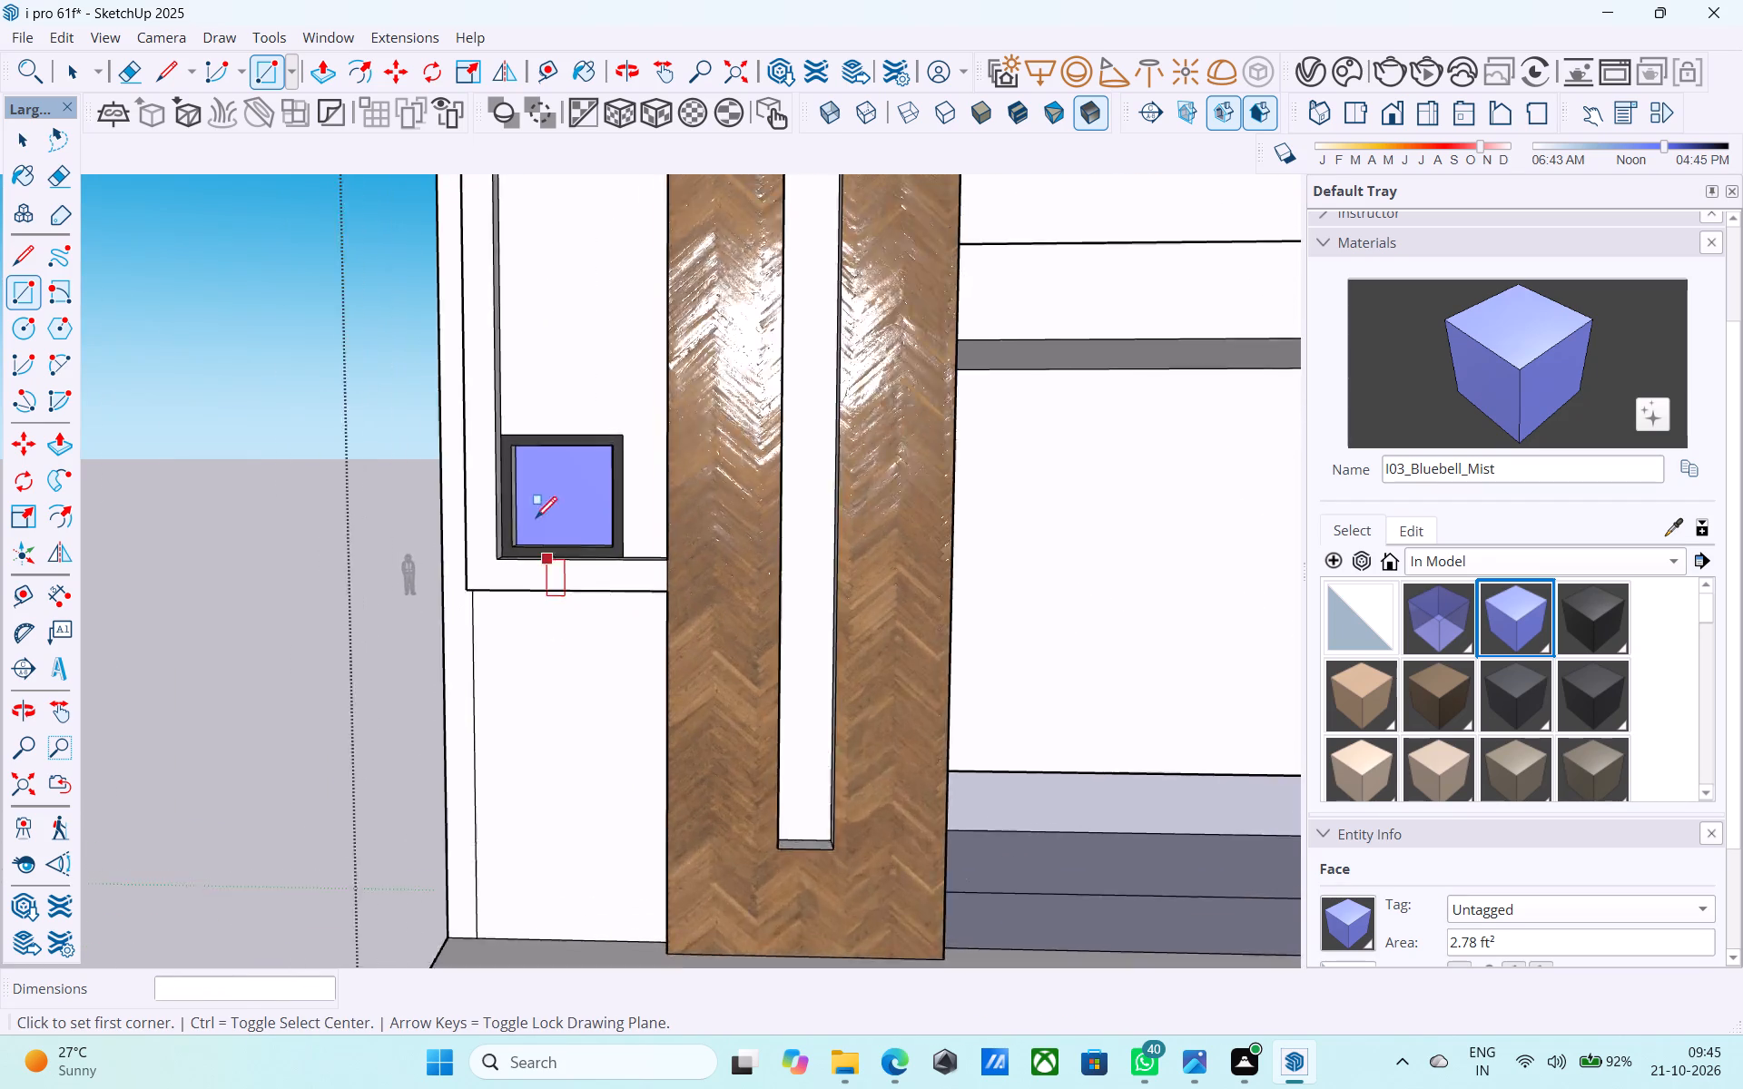
scroll(536, 520, "up", 12)
left_click(478, 375)
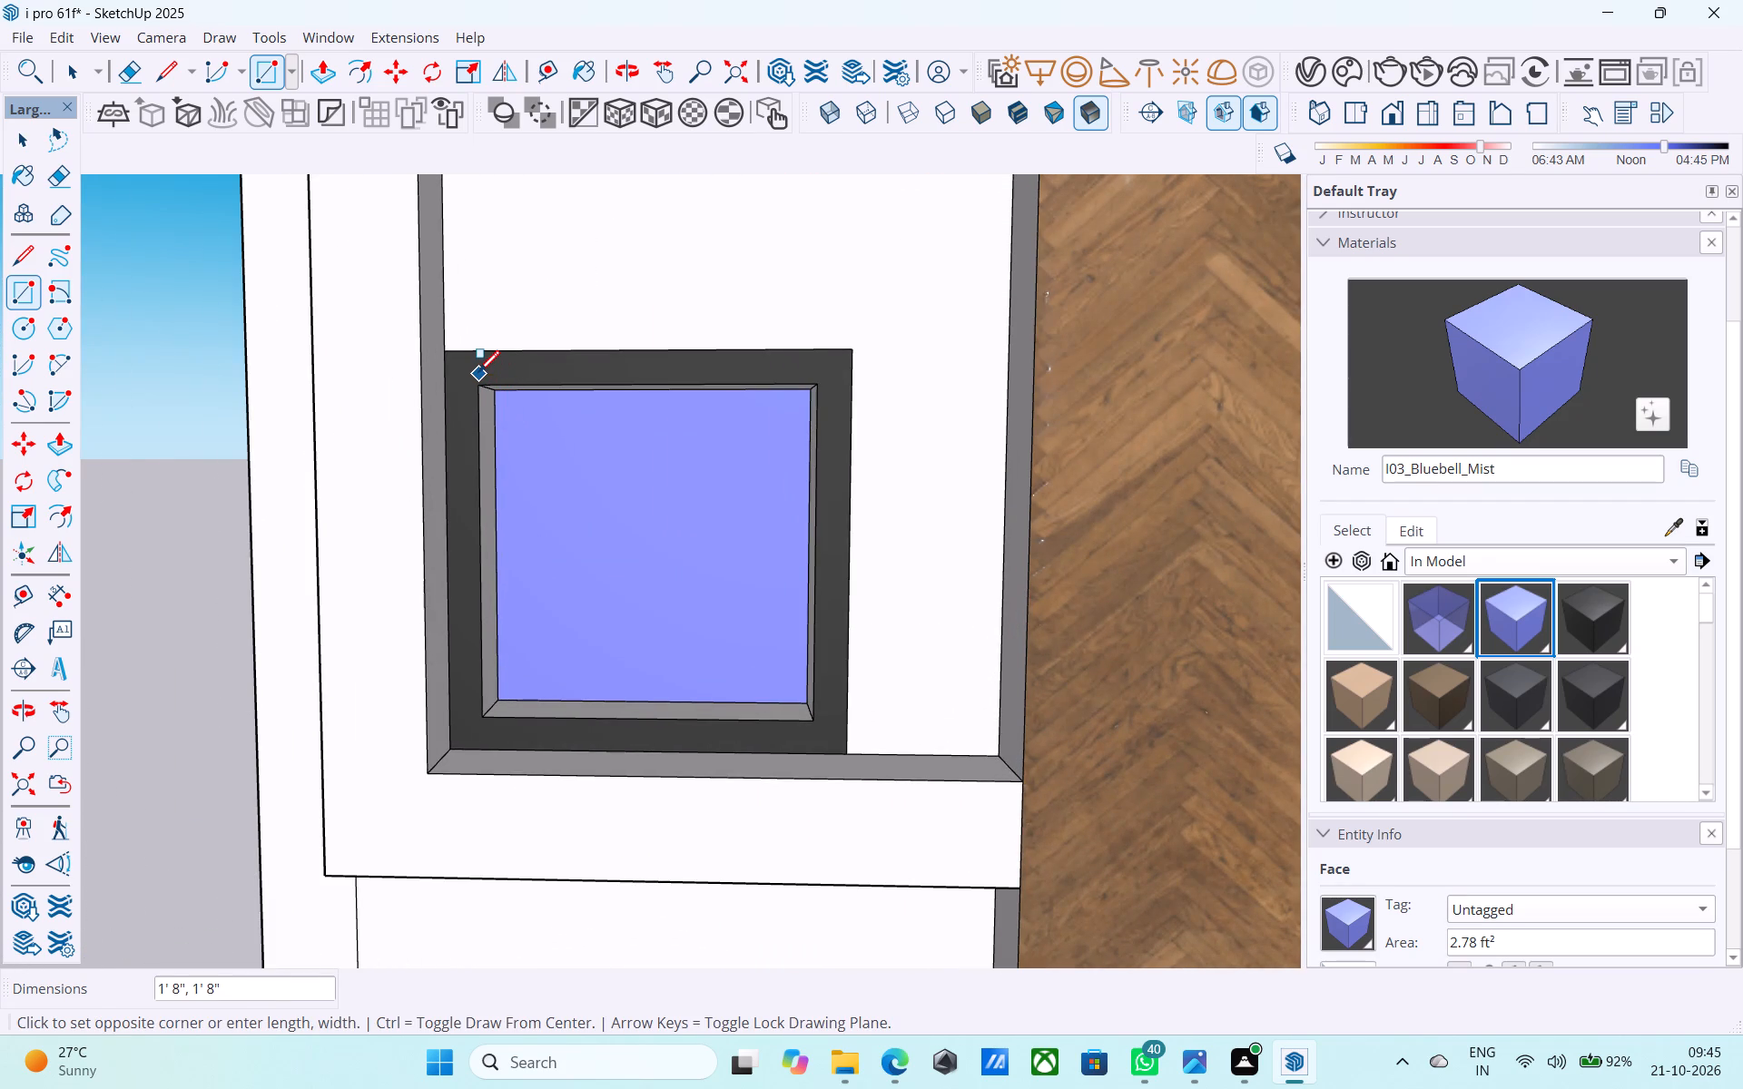
key("r")
left_click(479, 388)
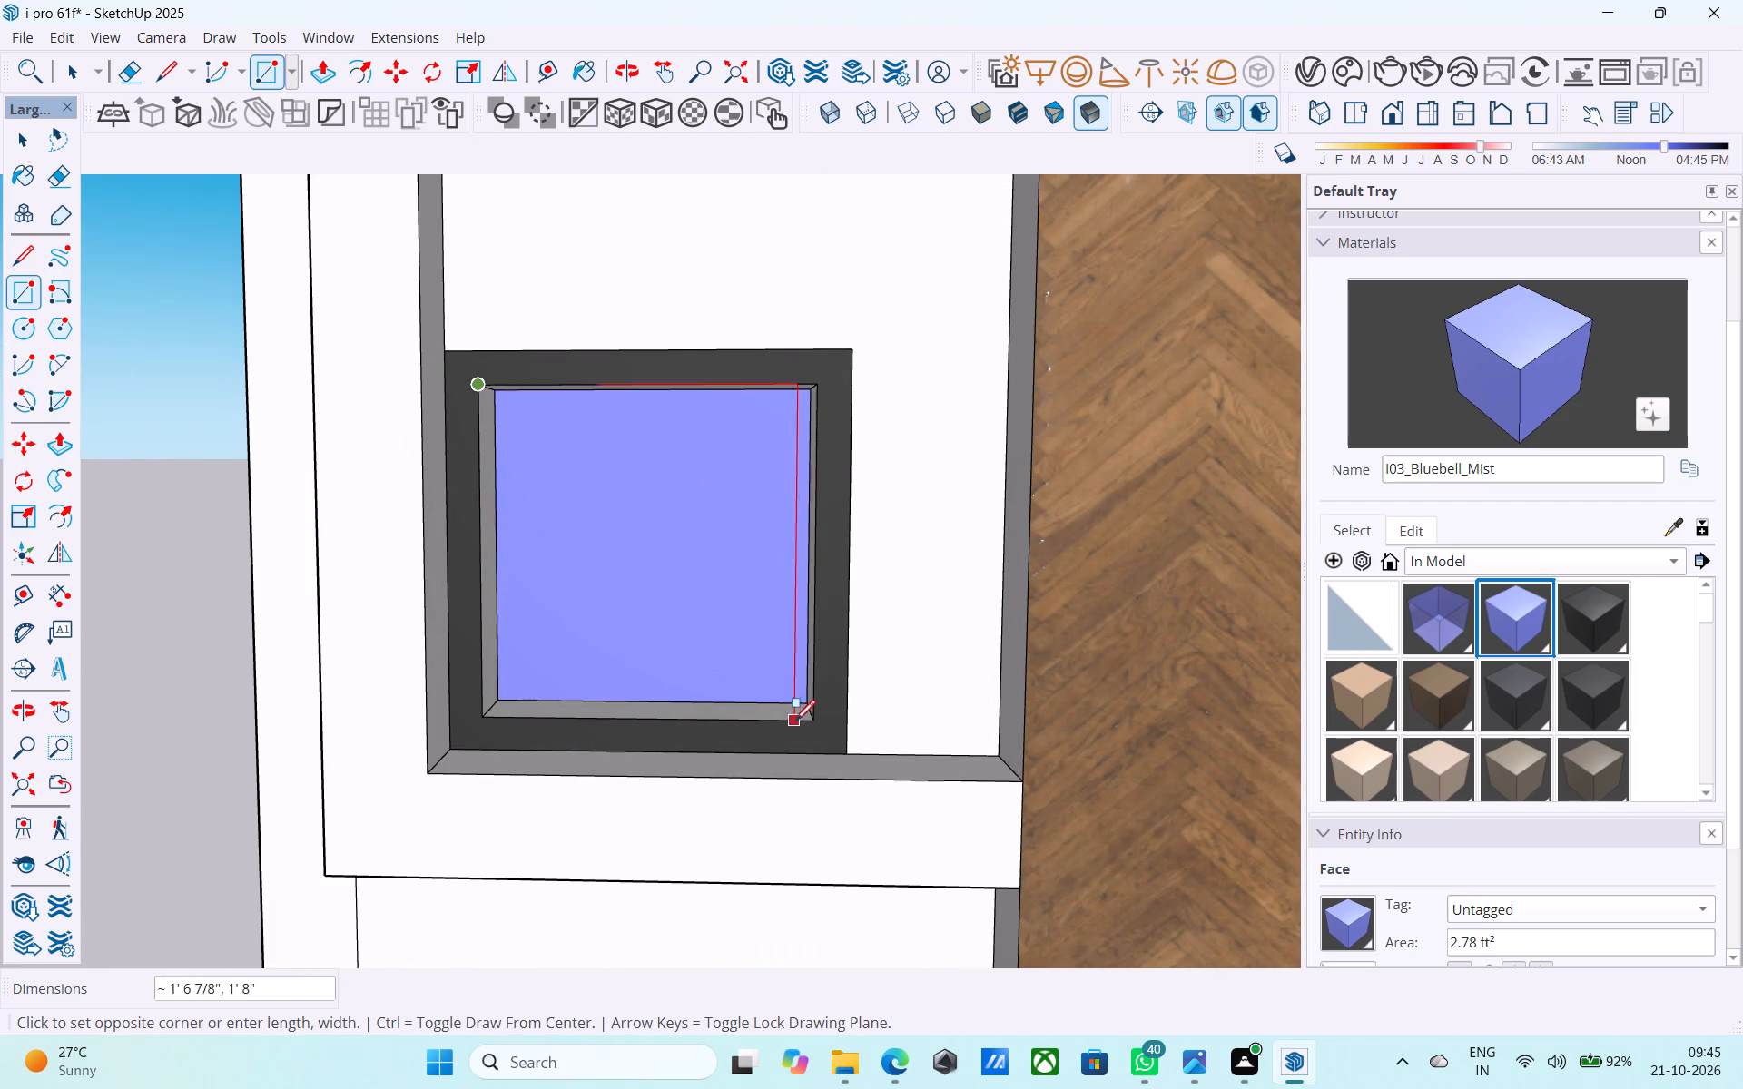
left_click(805, 724)
Paint the new faces covering the lower and upper square recesses with the in-model material Glass_Basic_01.
left_click(1433, 633)
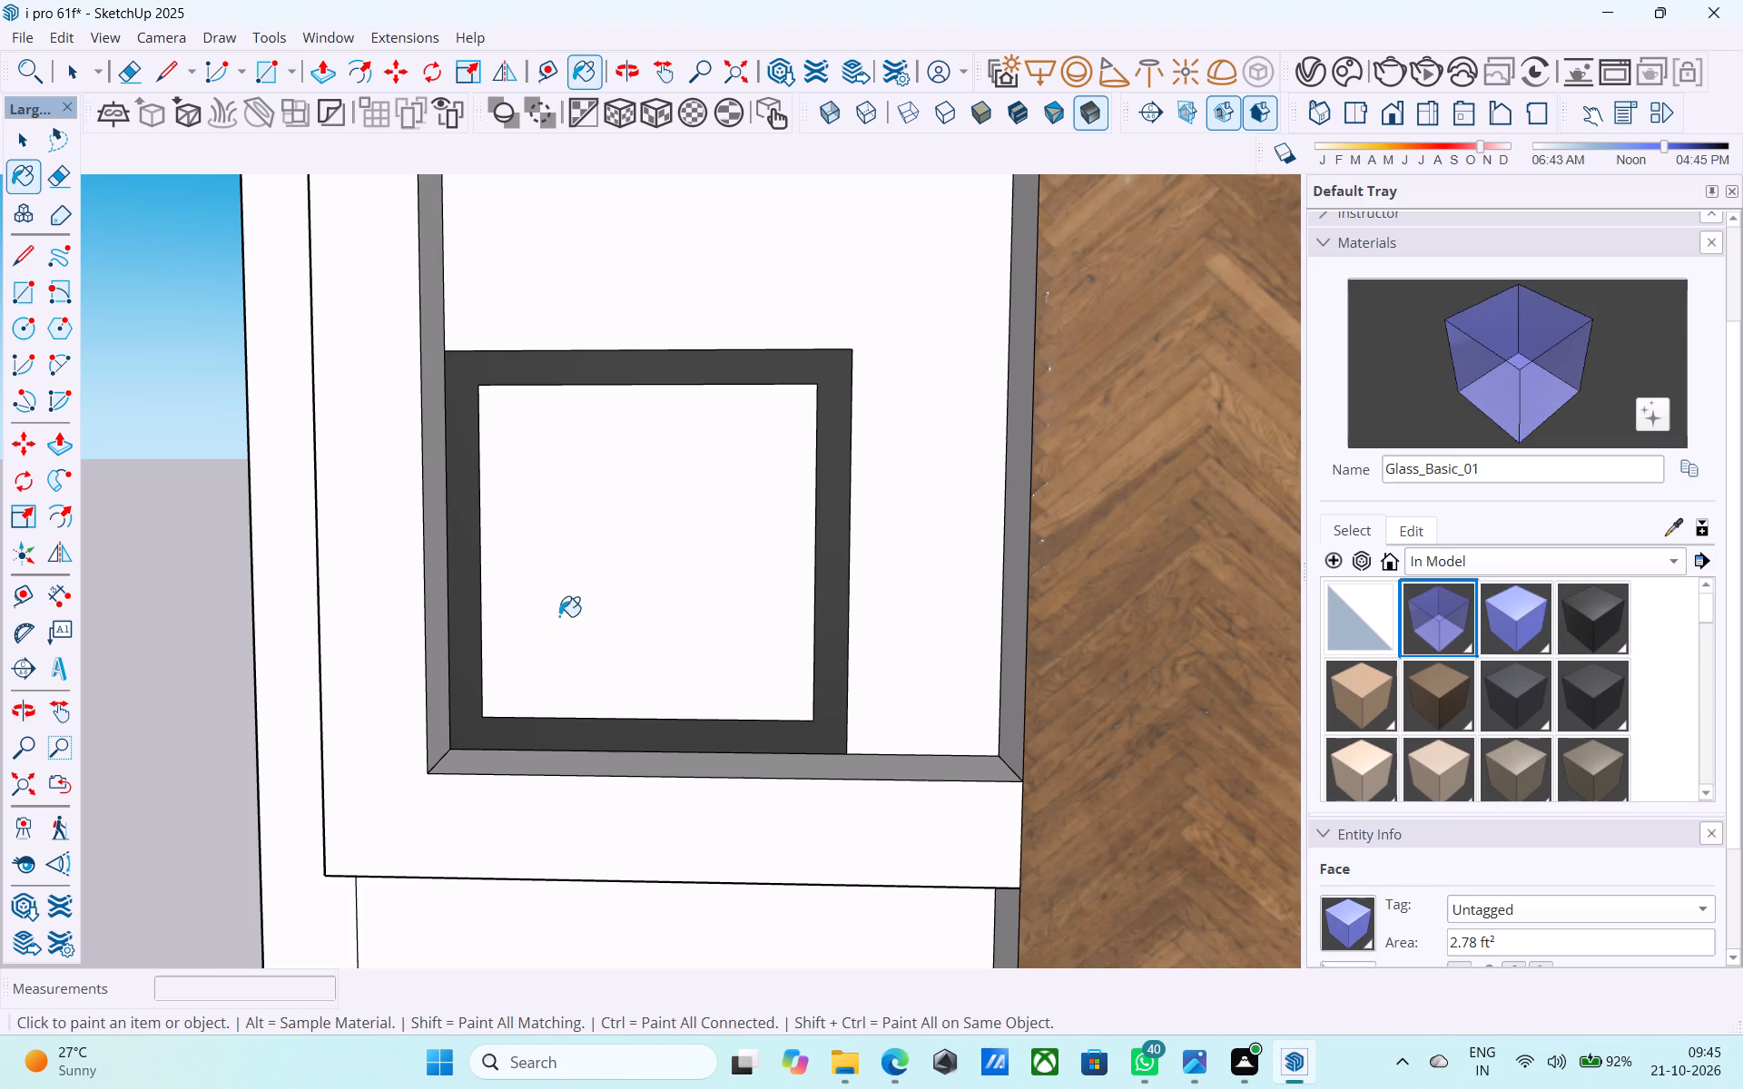
left_click(559, 615)
scroll(537, 731, "down", 8)
scroll(551, 773, "up", 1)
scroll(551, 774, "down", 11)
scroll(505, 753, "up", 1)
scroll(505, 753, "down", 1)
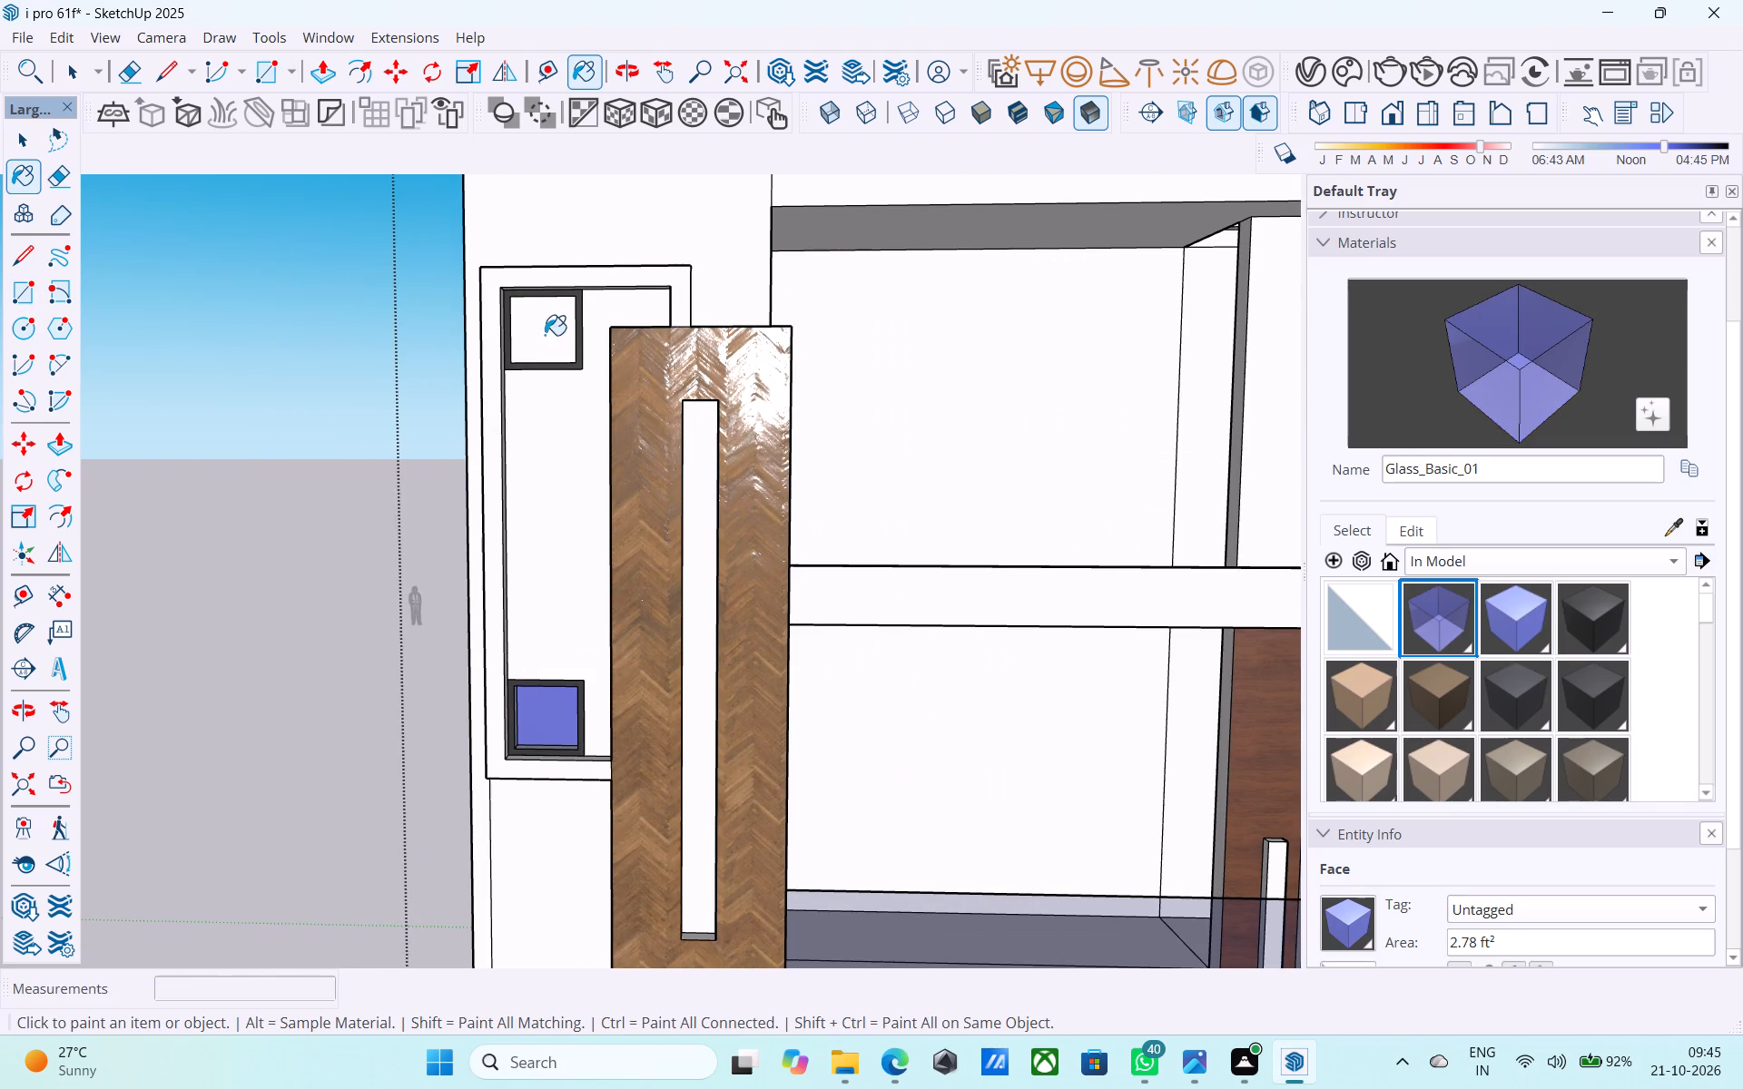
left_click(545, 335)
Examine the two glazed square windows and the surrounding front elevation from several angles.
scroll(419, 434, "down", 12)
middle_click_drag(593, 463, 541, 457)
scroll(897, 437, "down", 5)
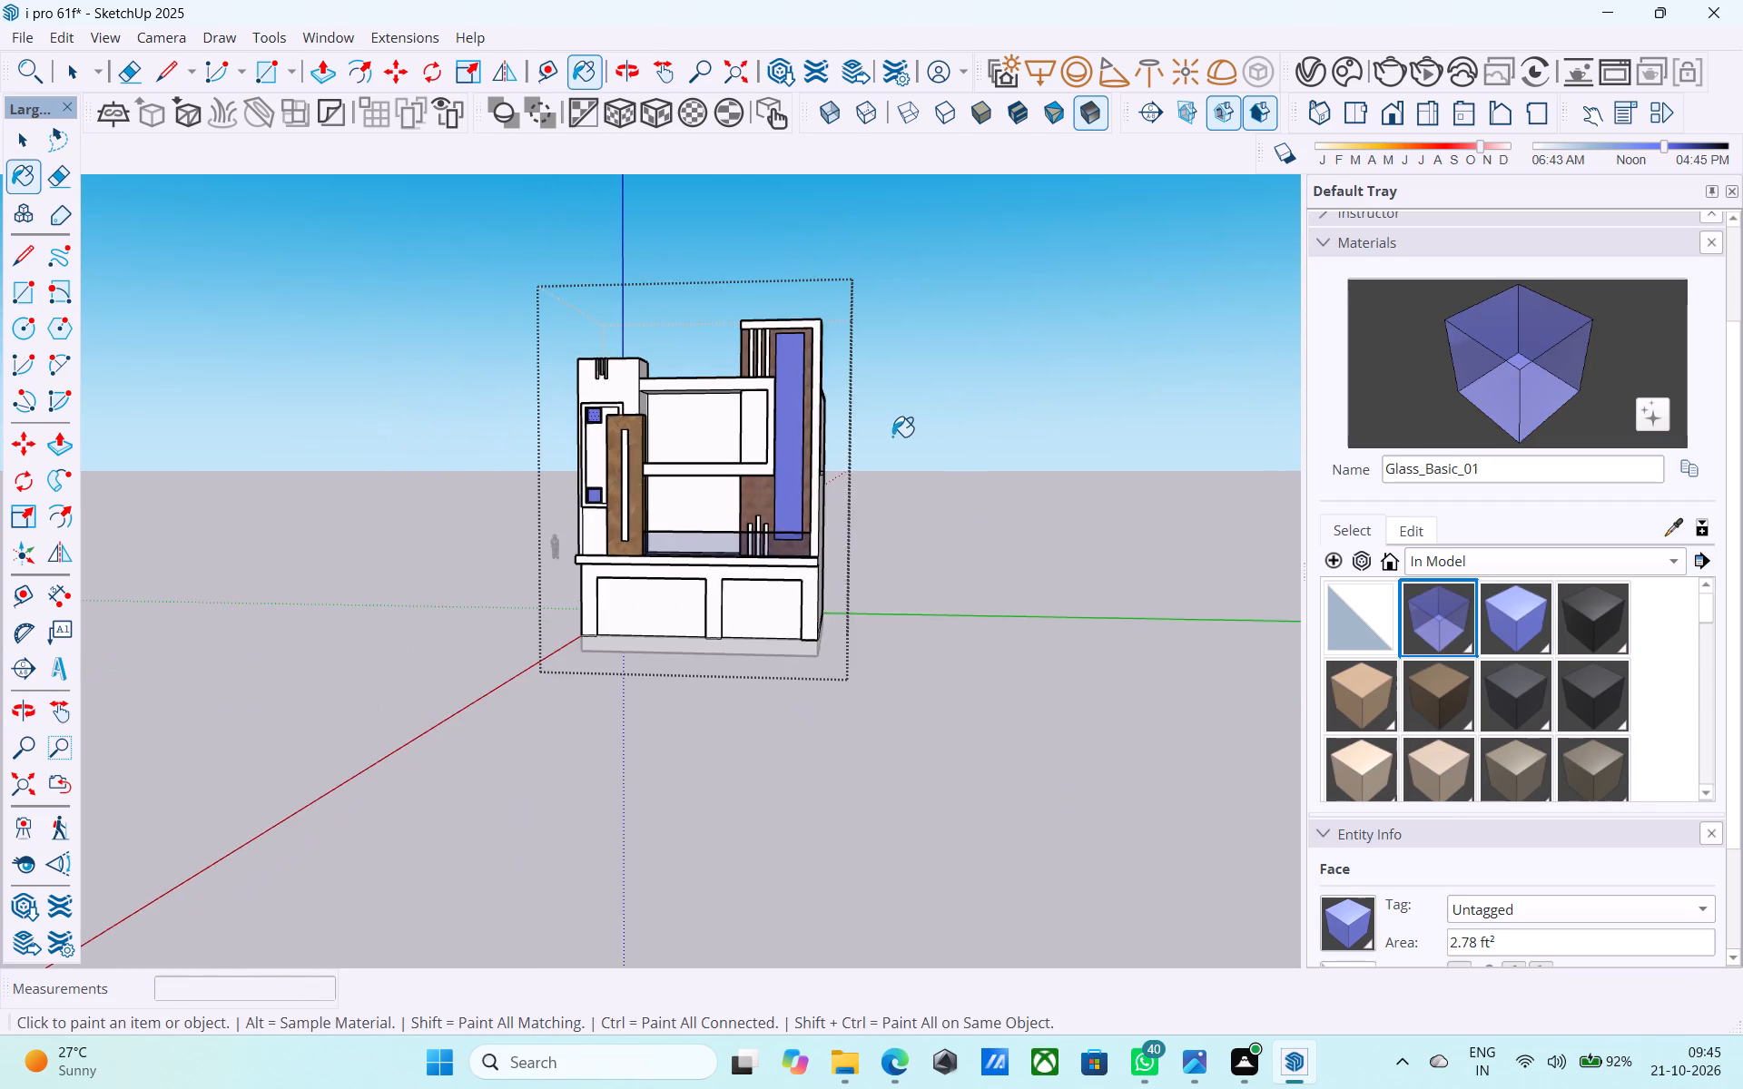
middle_click_drag(867, 418, 840, 412)
scroll(518, 397, "up", 15)
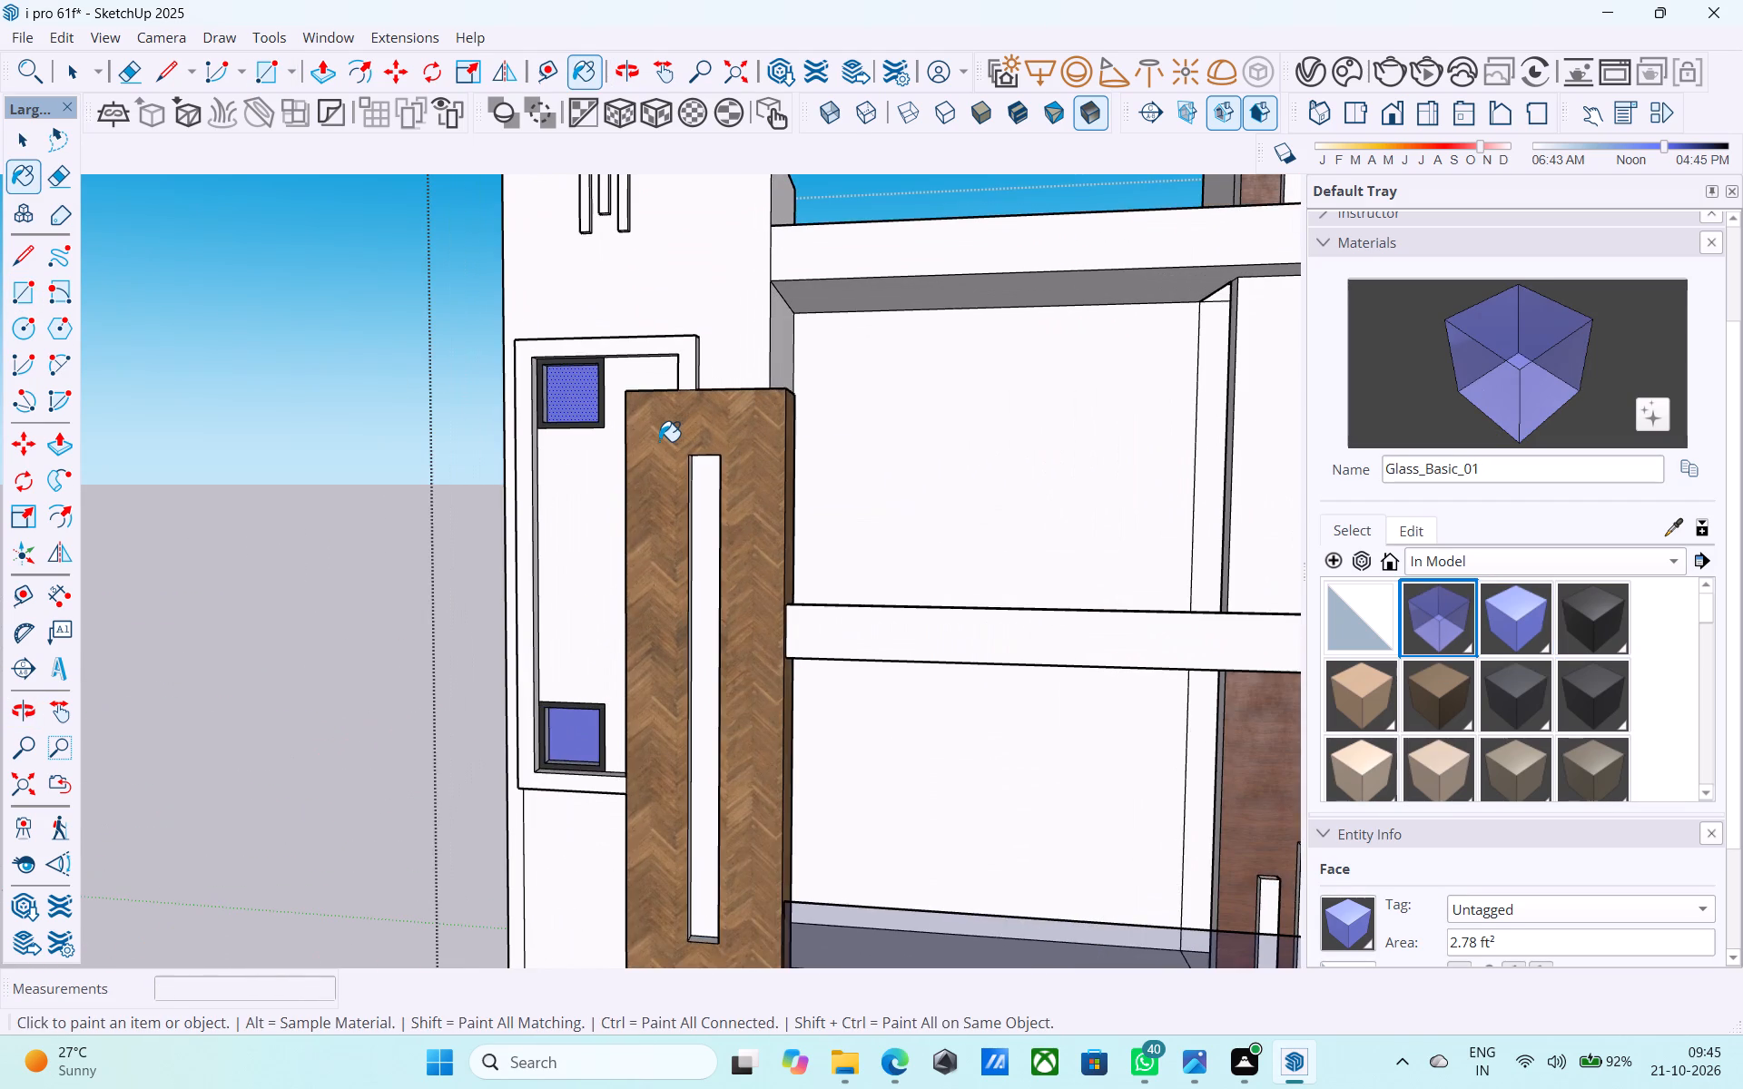
scroll(659, 441, "up", 1)
middle_click_drag(634, 510, 741, 523)
scroll(670, 501, "down", 9)
middle_click_drag(809, 506, 799, 502)
scroll(564, 532, "up", 6)
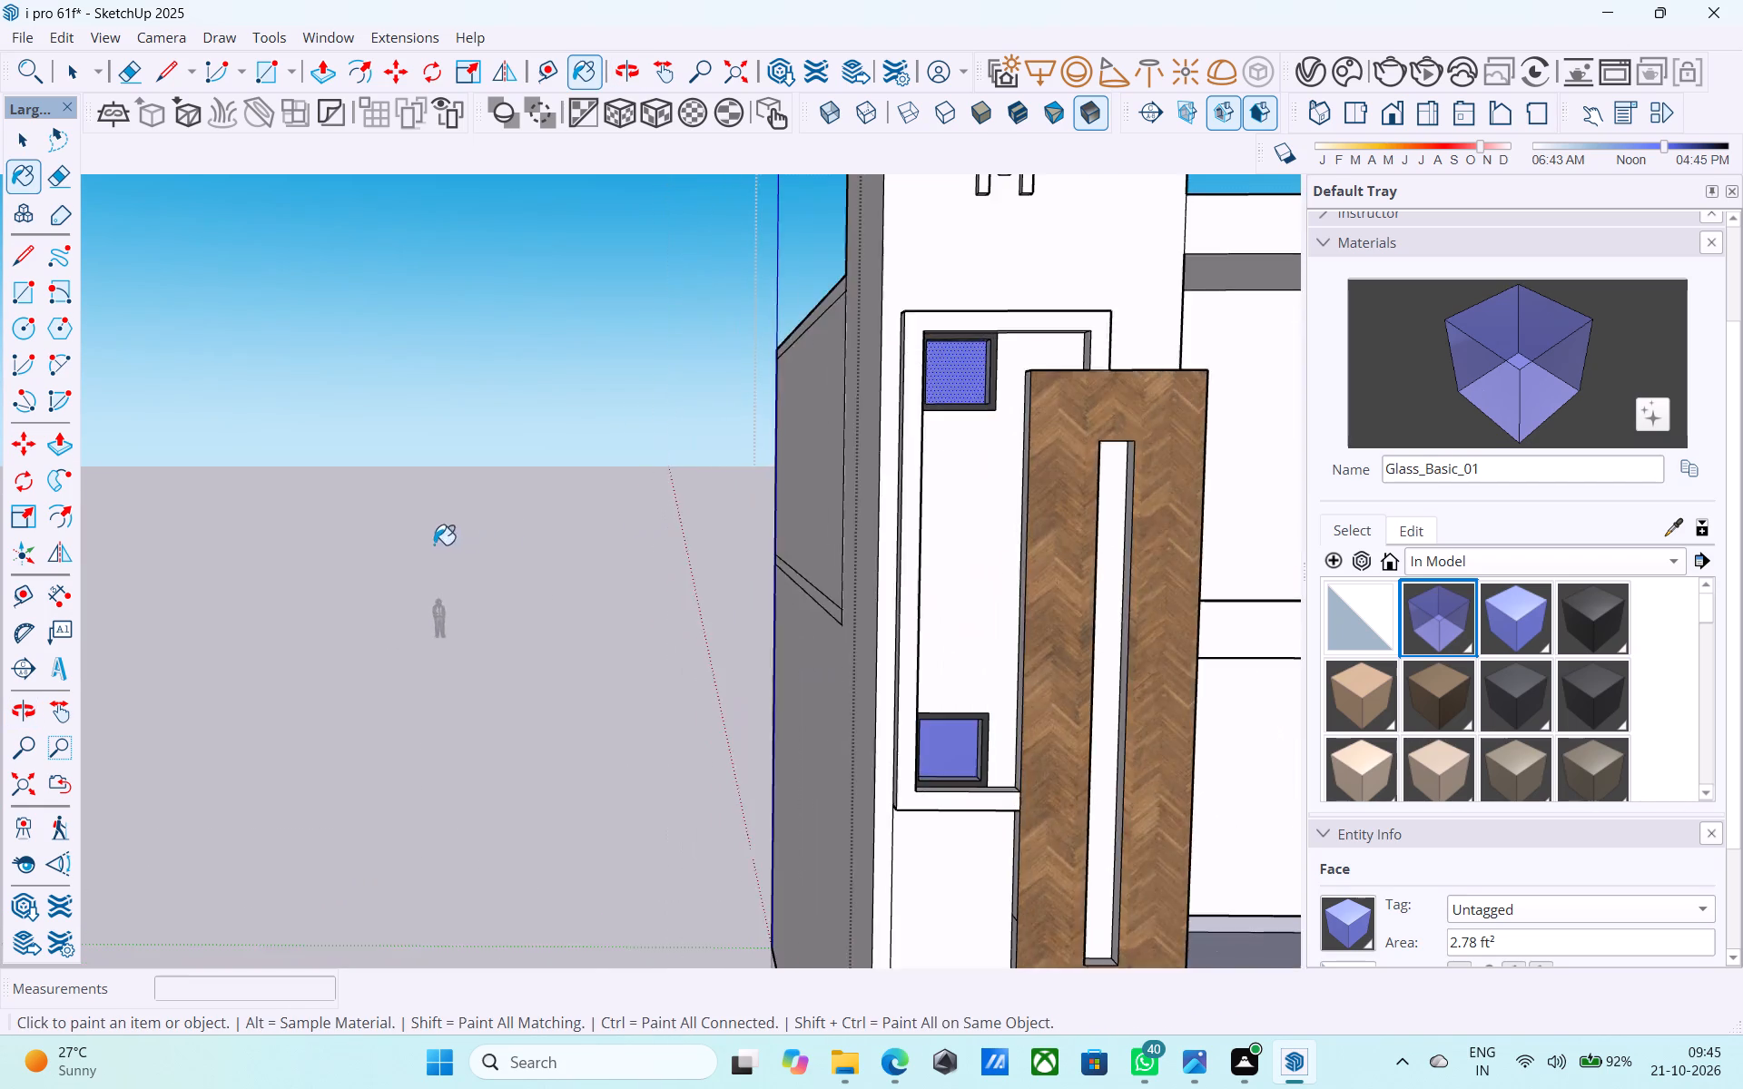
scroll(401, 539, "down", 8)
scroll(709, 504, "up", 5)
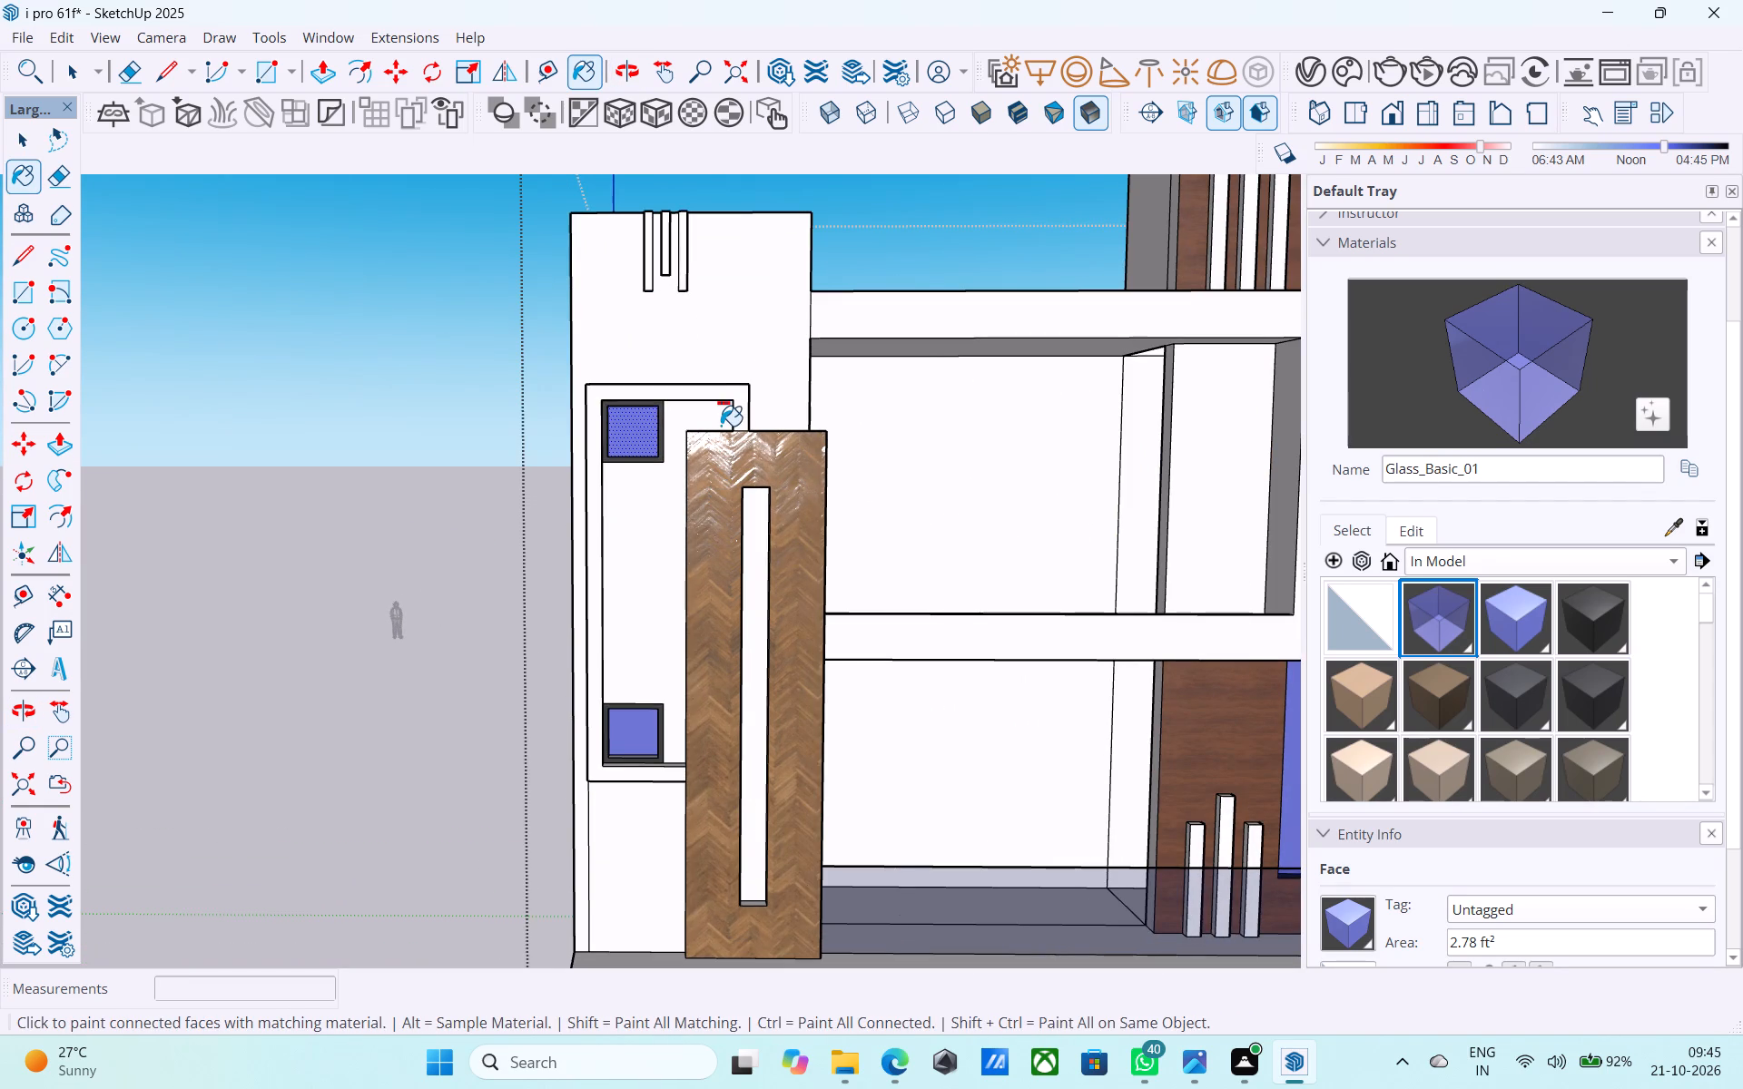
Save the model.
key("ctrl+s")
key("space")
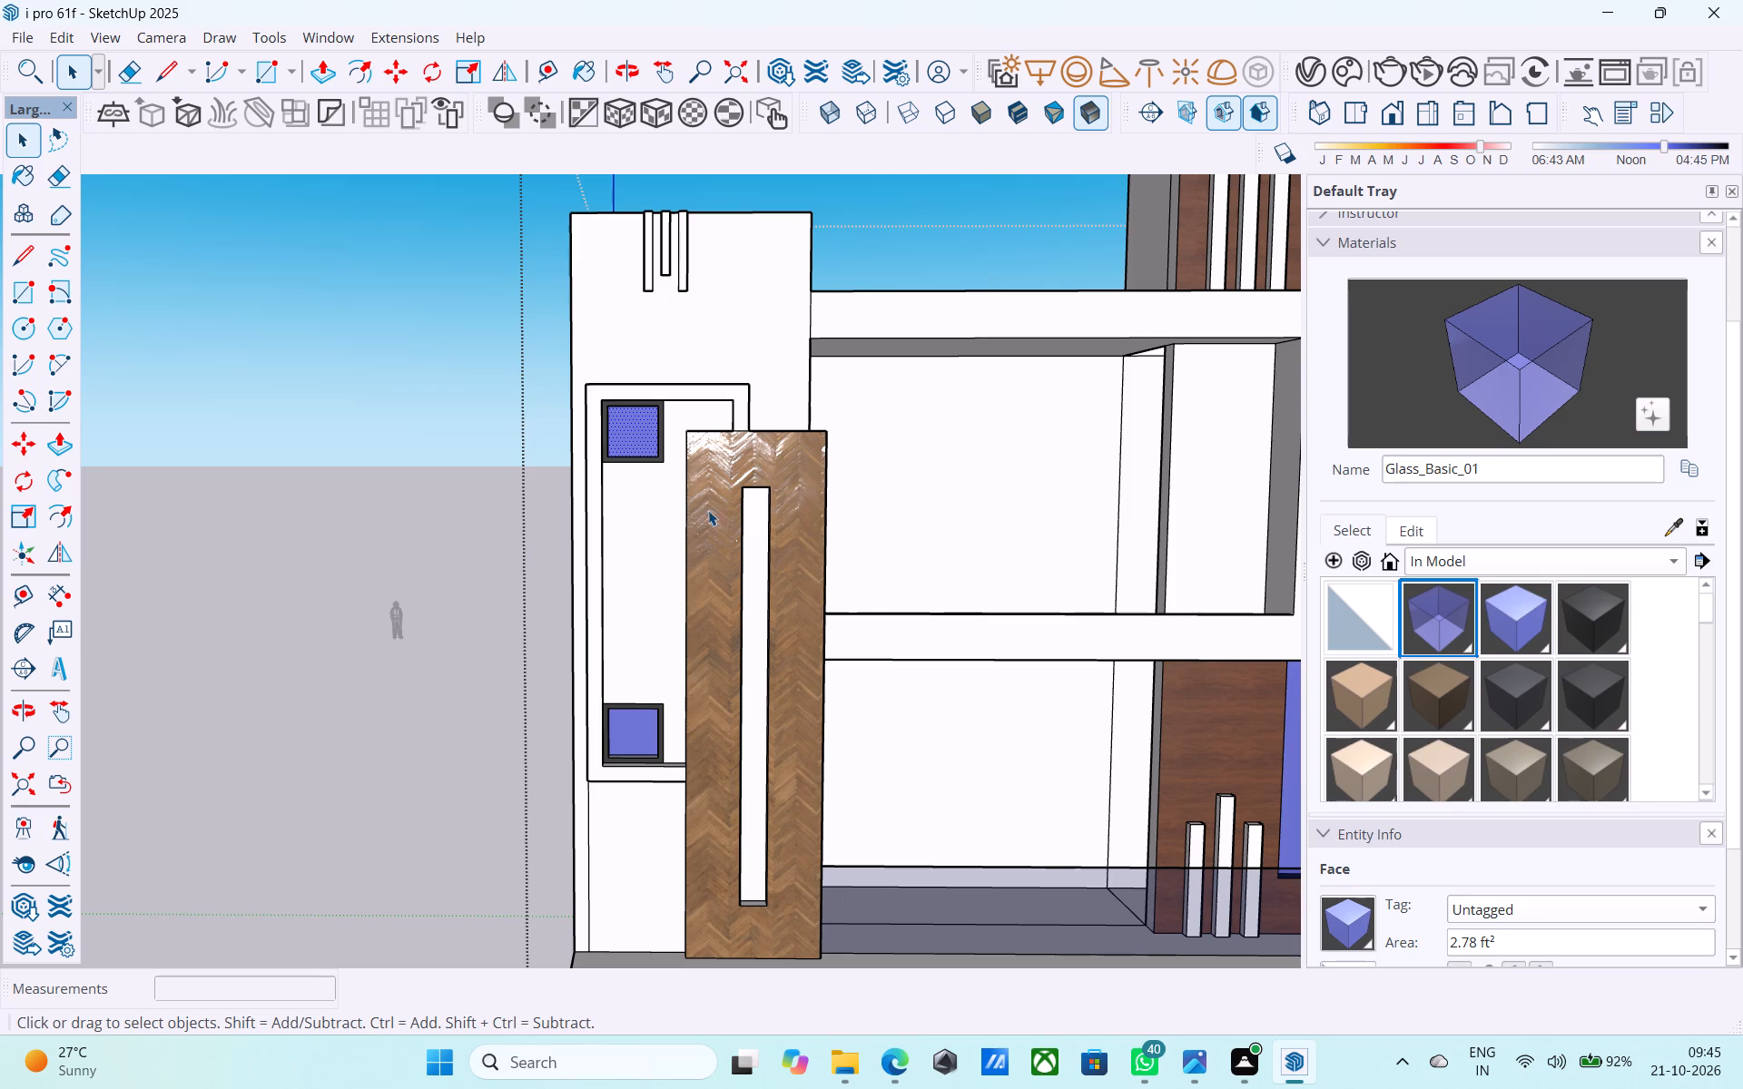
Erase the dividing edge at the corner of the L-shaped herringbone wood panel's top face.
scroll(542, 547, "down", 6)
middle_click_drag(533, 550, 312, 717)
scroll(448, 624, "up", 6)
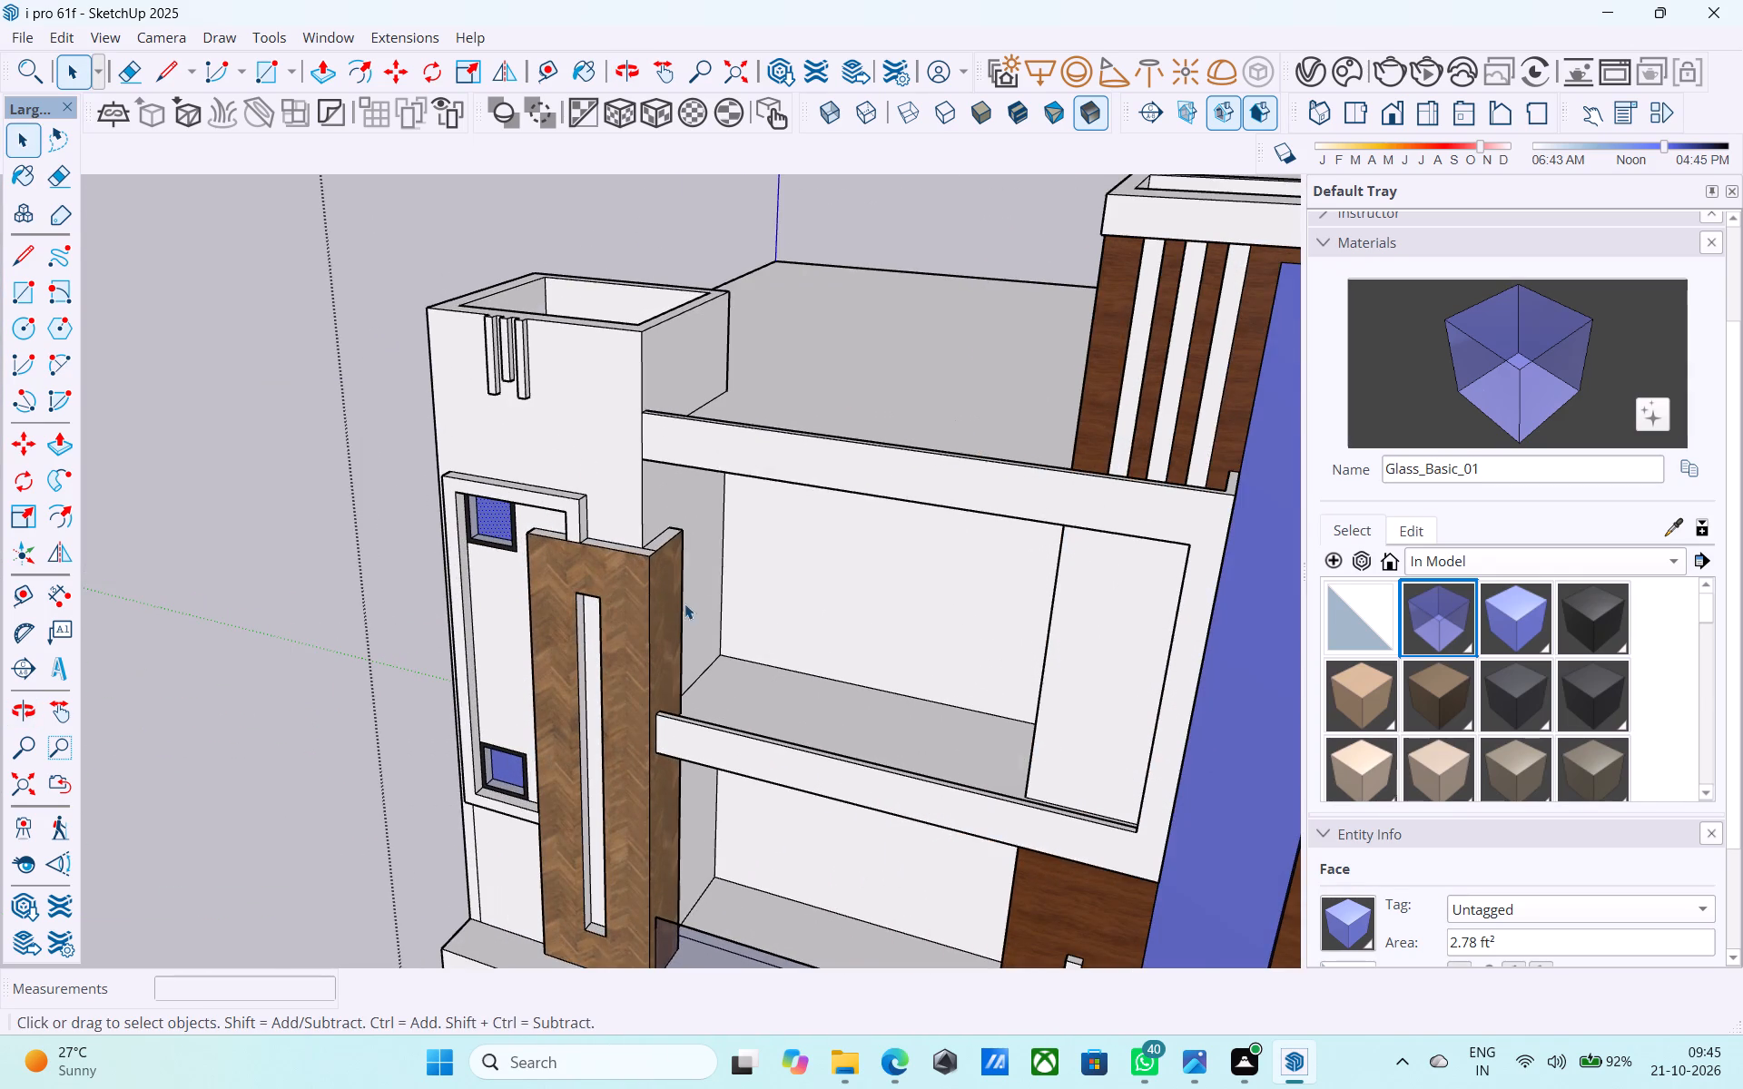
scroll(660, 558, "up", 11)
key("e")
scroll(659, 558, "up", 5)
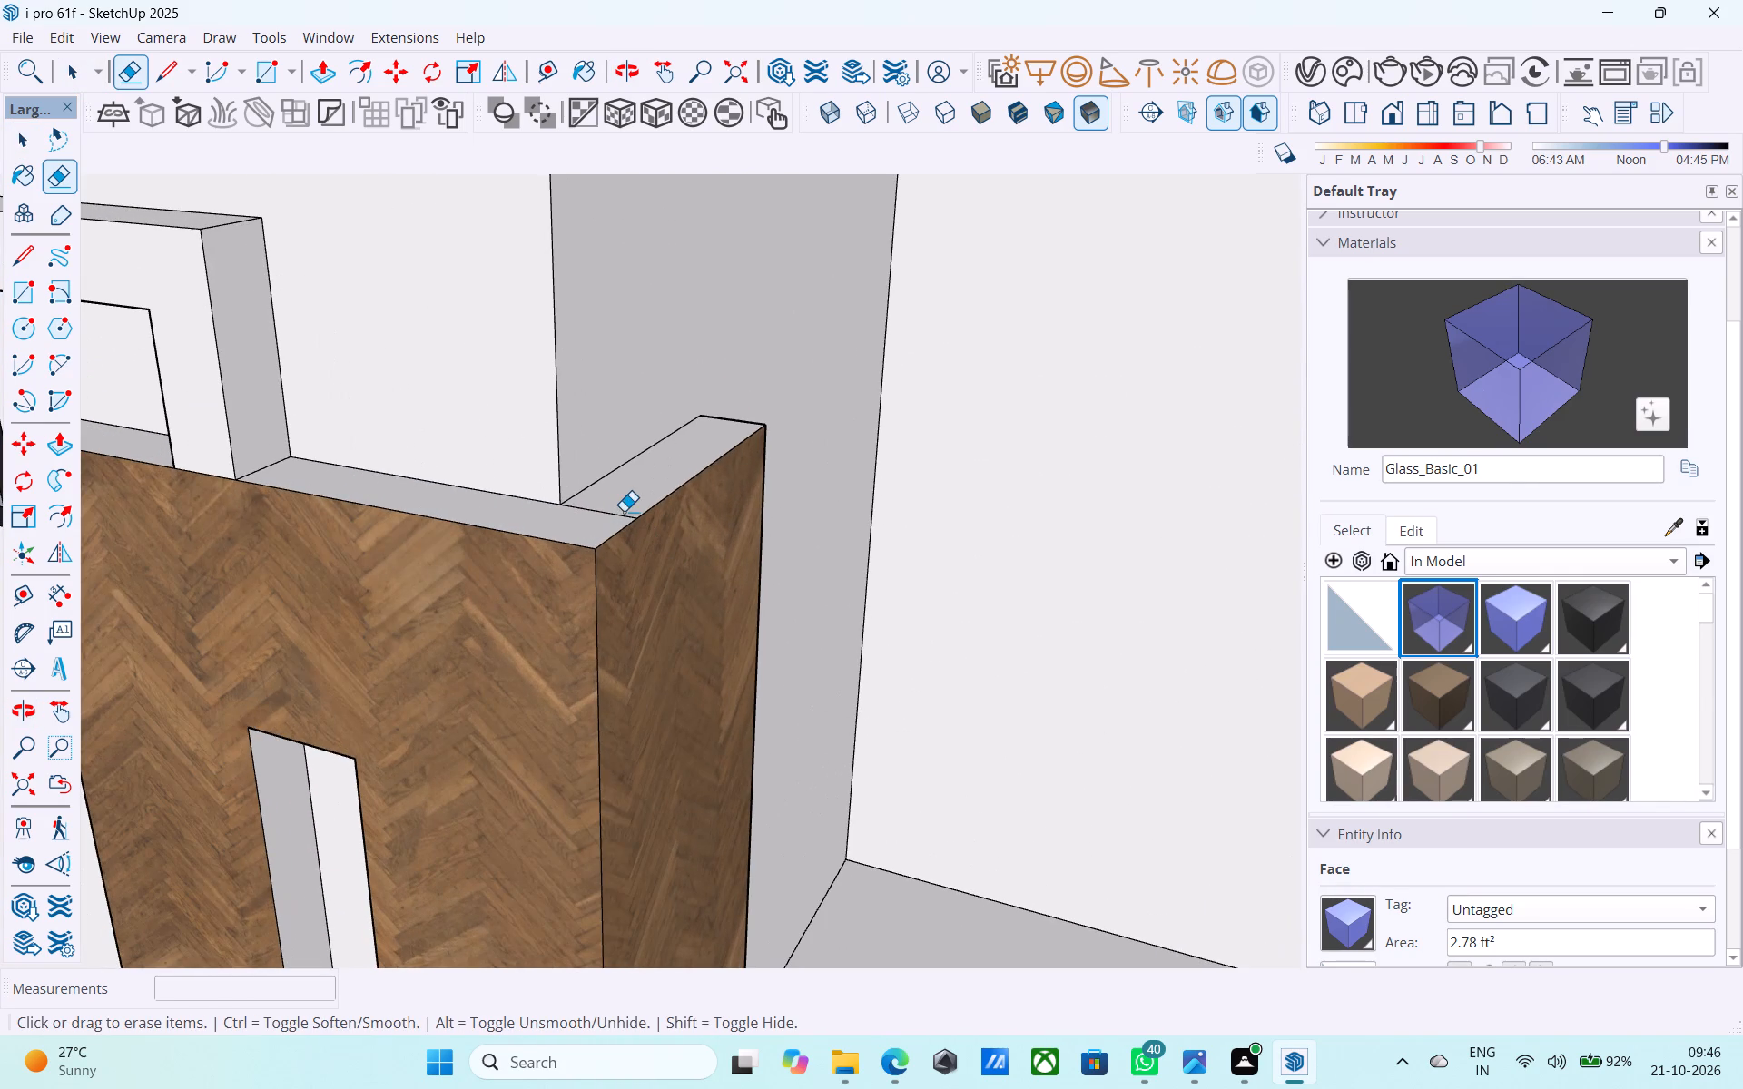
left_click_drag(612, 508, 609, 518)
Paint both top face portions of the slotted wood panel with the in-model material Wood_Floor_01_1K.
scroll(725, 460, "down", 6)
middle_click_drag(498, 486, 614, 540)
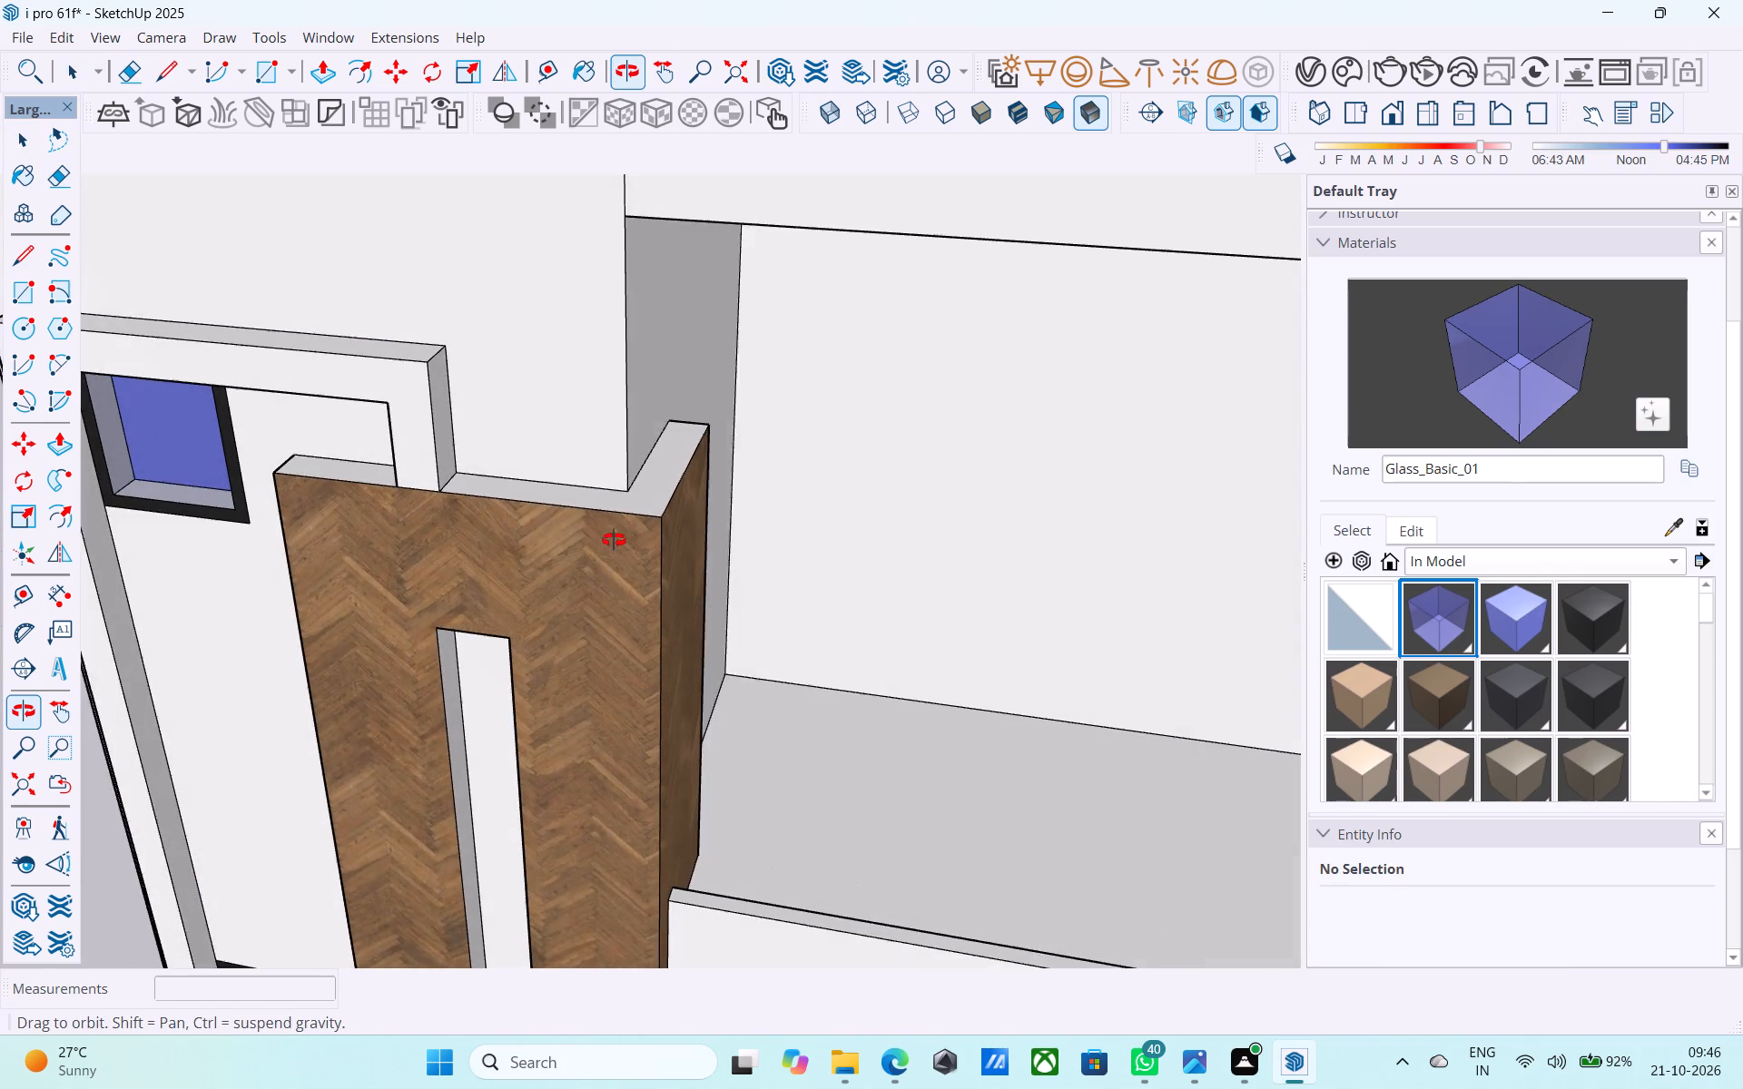
middle_click_drag(614, 540, 616, 538)
scroll(1416, 705, "down", 7)
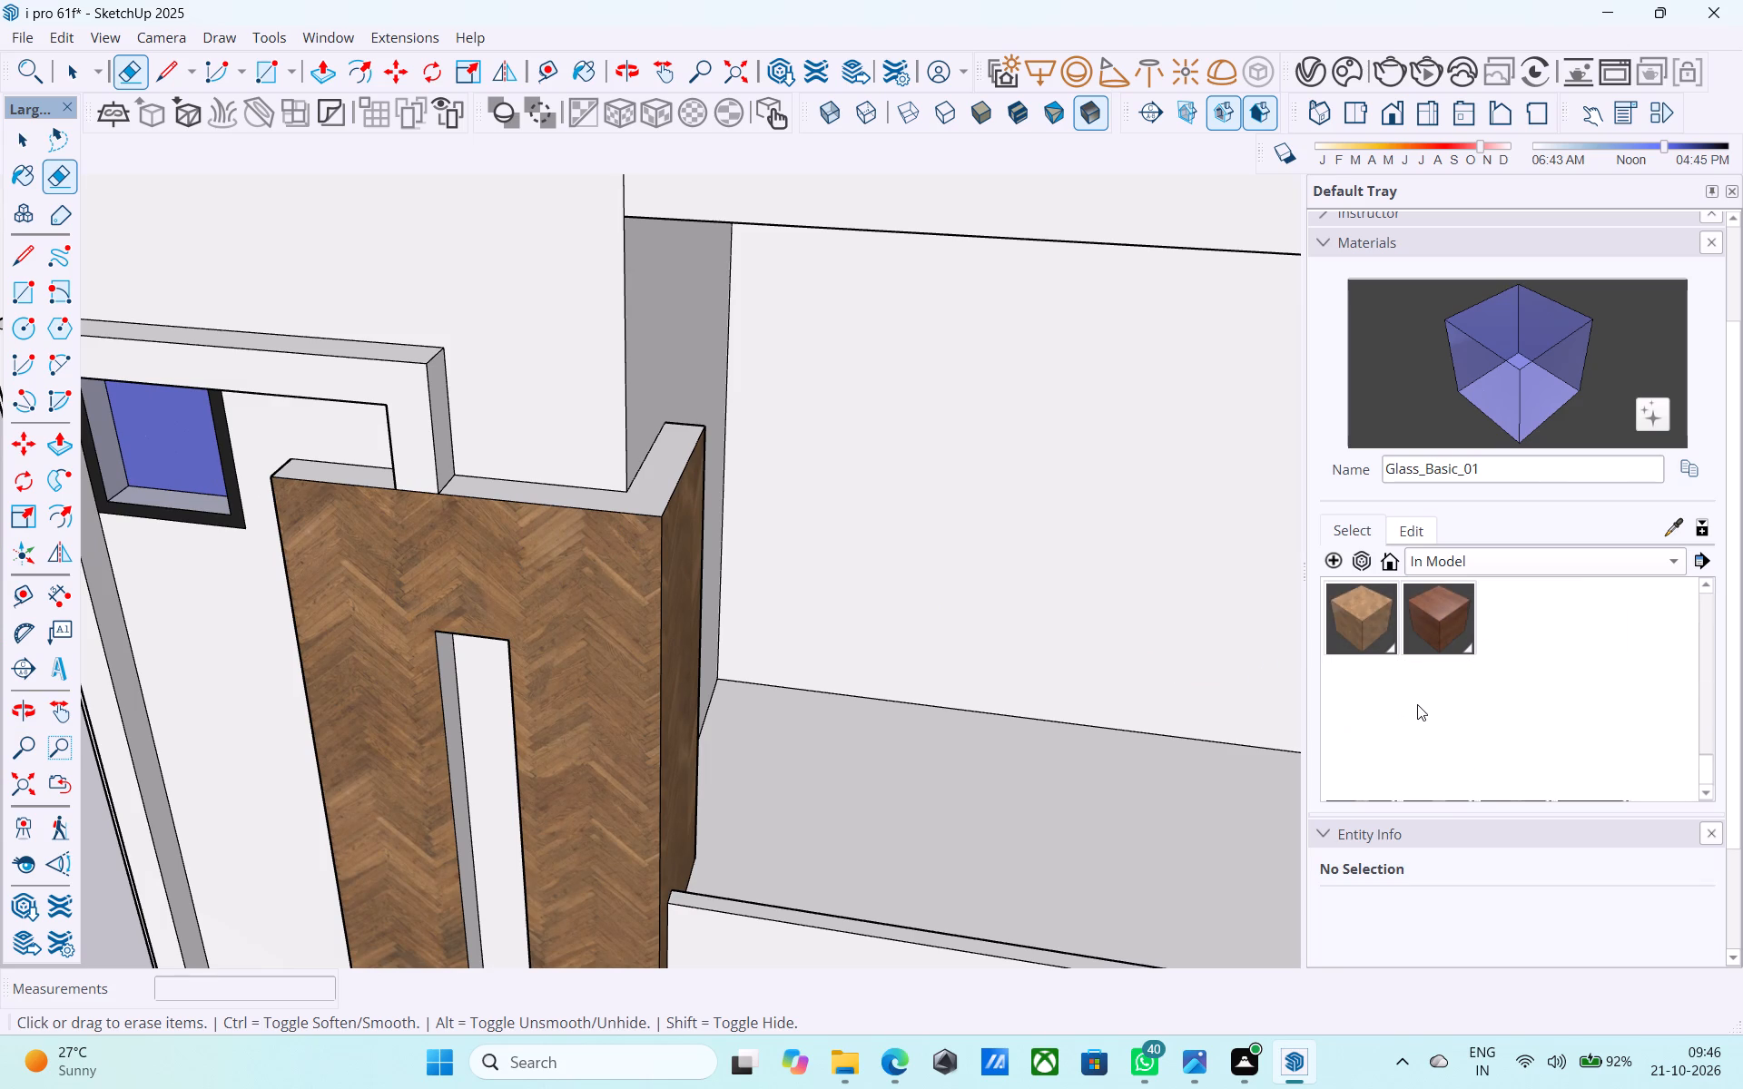
scroll(1413, 683, "up", 2)
left_click(1385, 765)
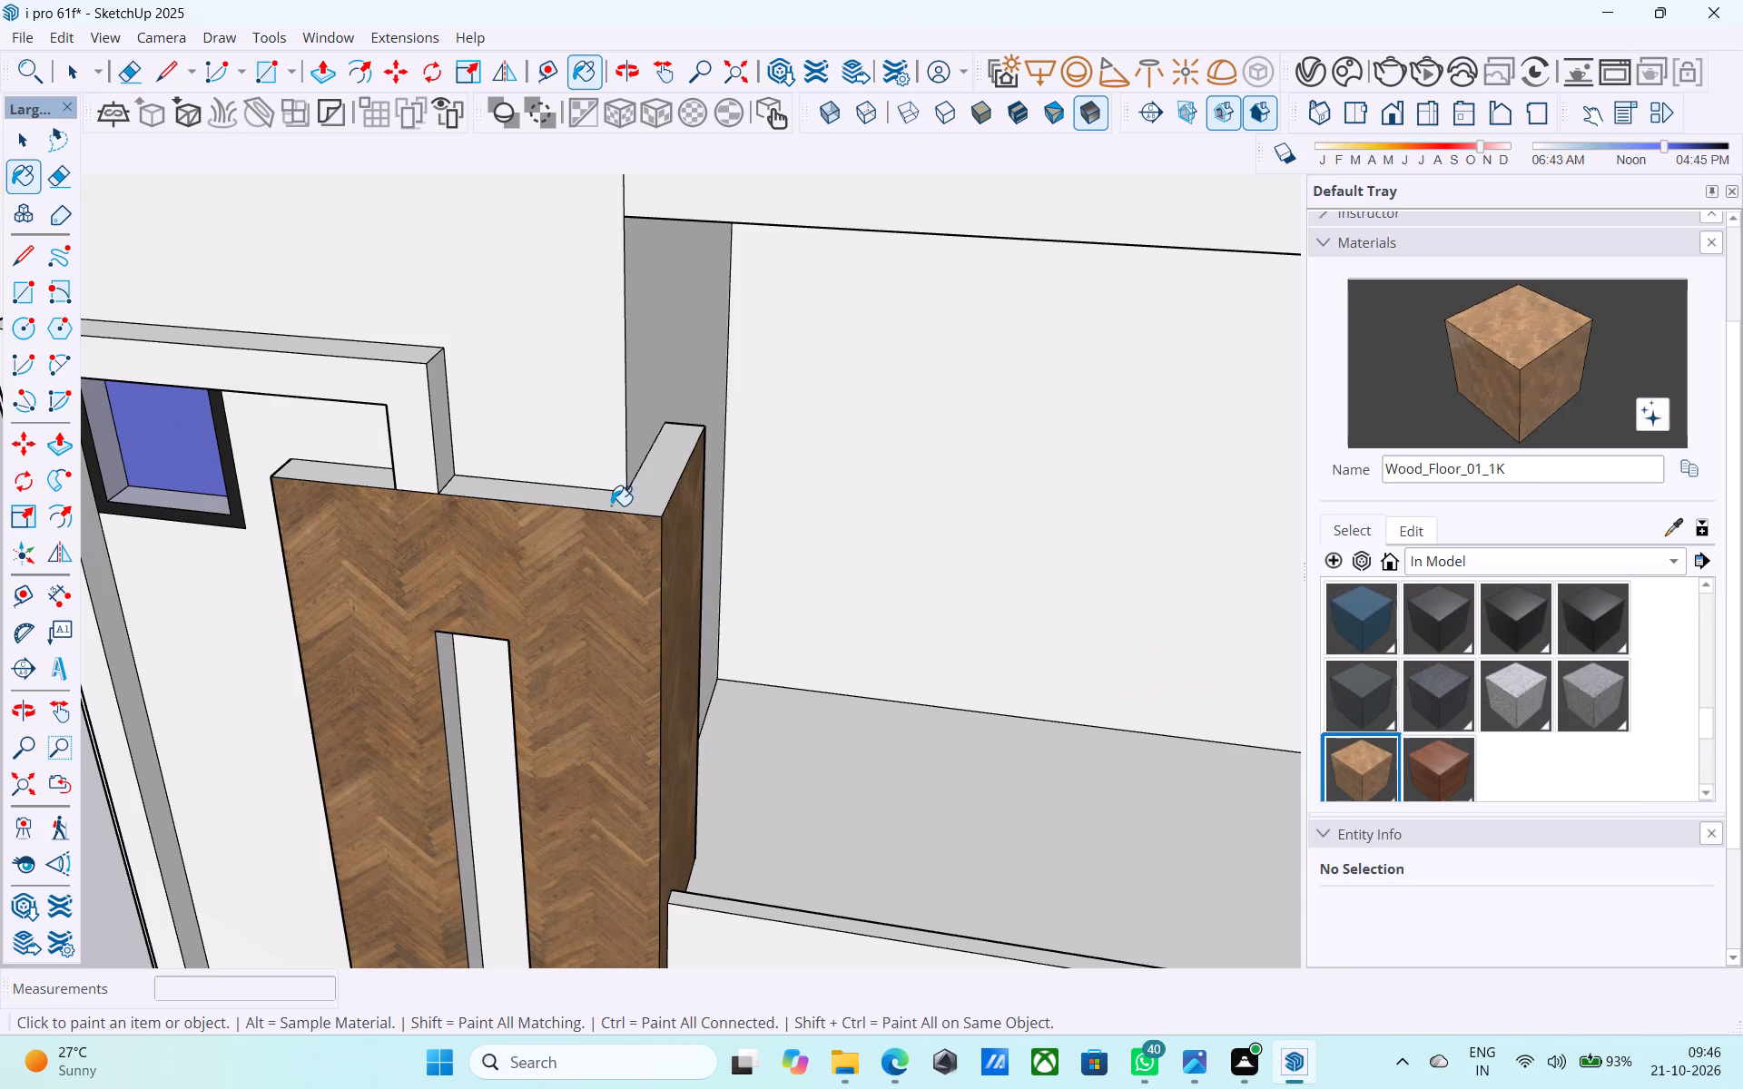
scroll(606, 500, "up", 4)
left_click(606, 498)
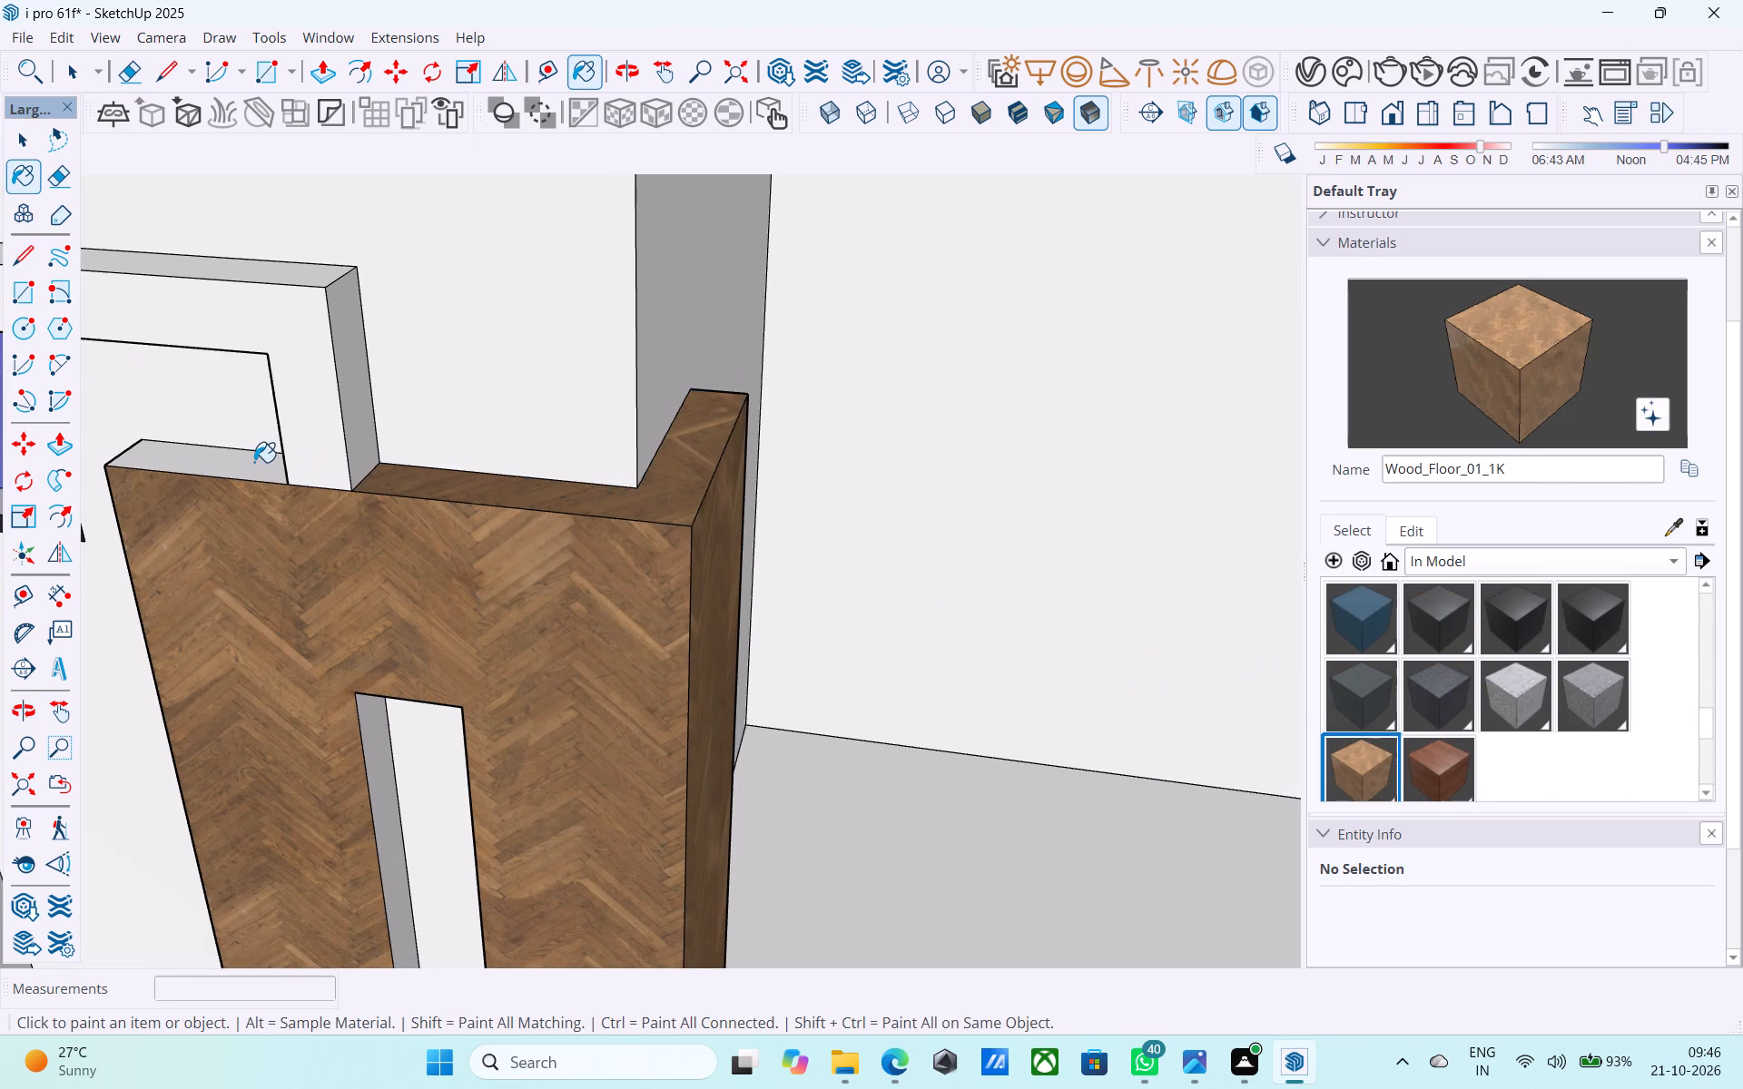
left_click(254, 461)
Paint the slotted panel's unpainted outer side face, nearest the square windows, with Wood_Floor_01_1K.
middle_click_drag(257, 516, 437, 529)
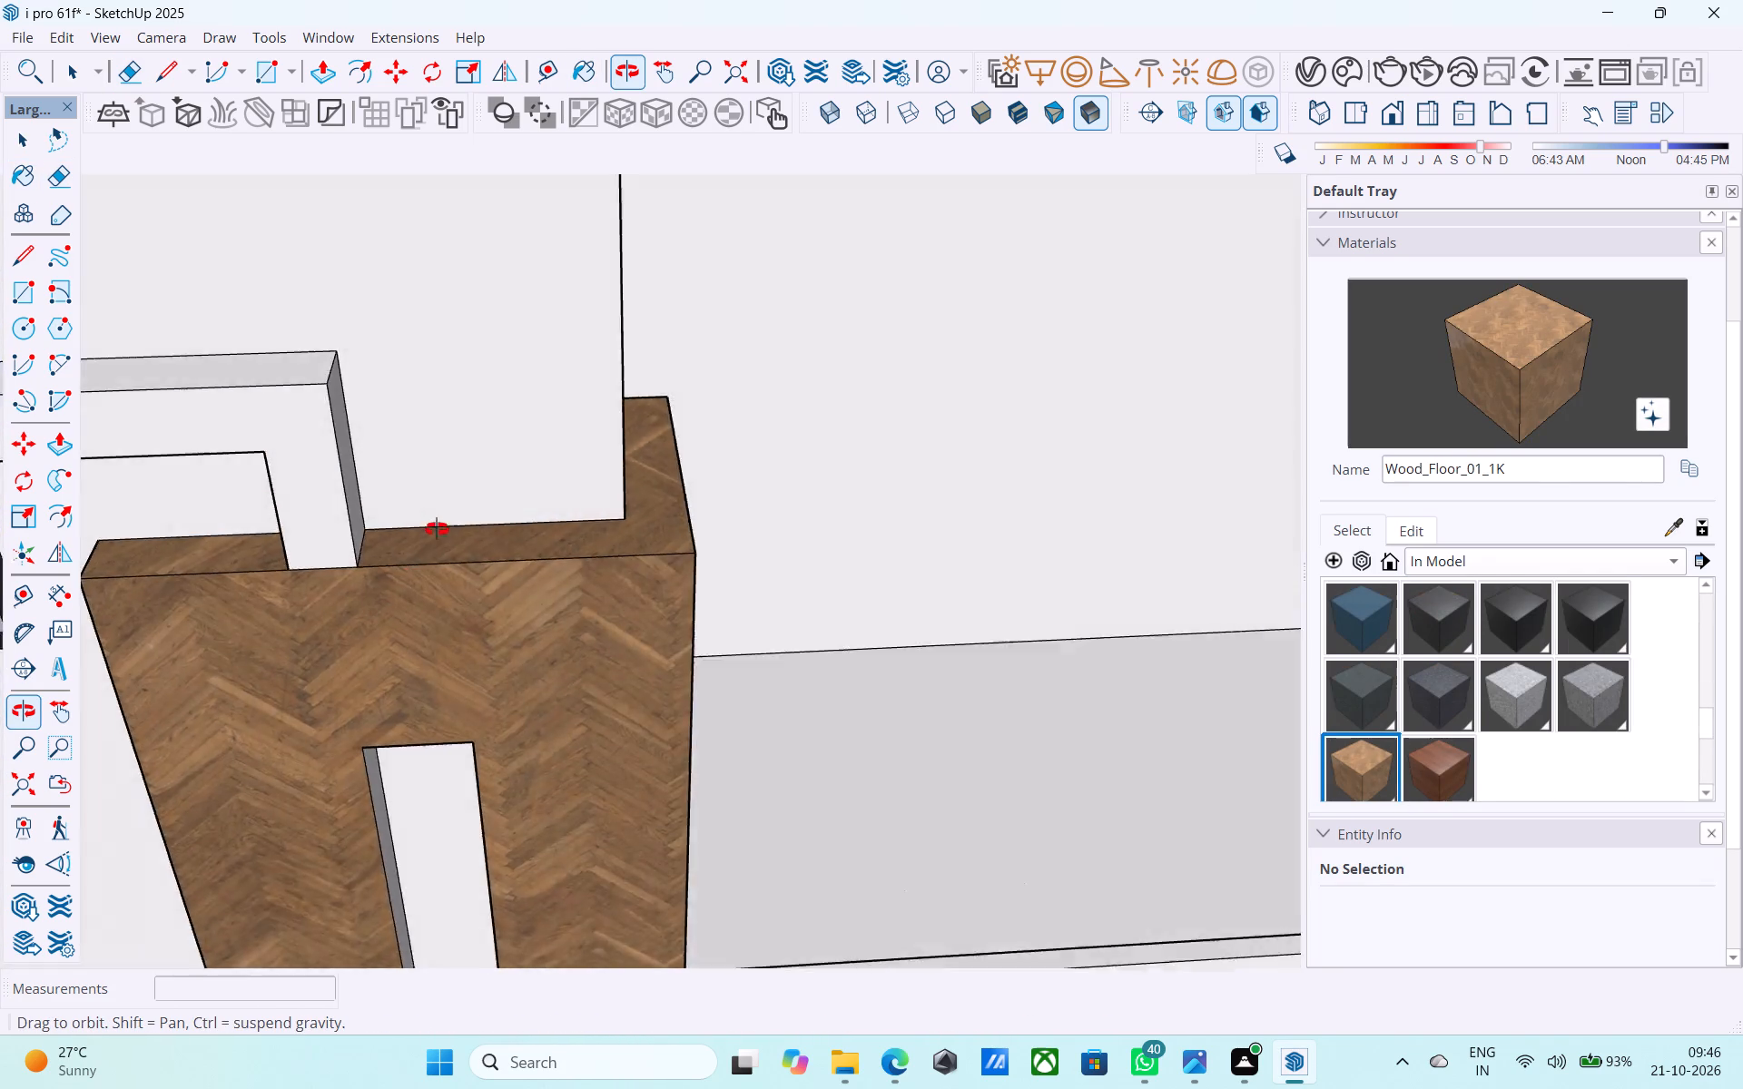
middle_click_drag(437, 529, 858, 323)
scroll(816, 342, "down", 3)
scroll(813, 345, "up", 1)
scroll(808, 348, "down", 2)
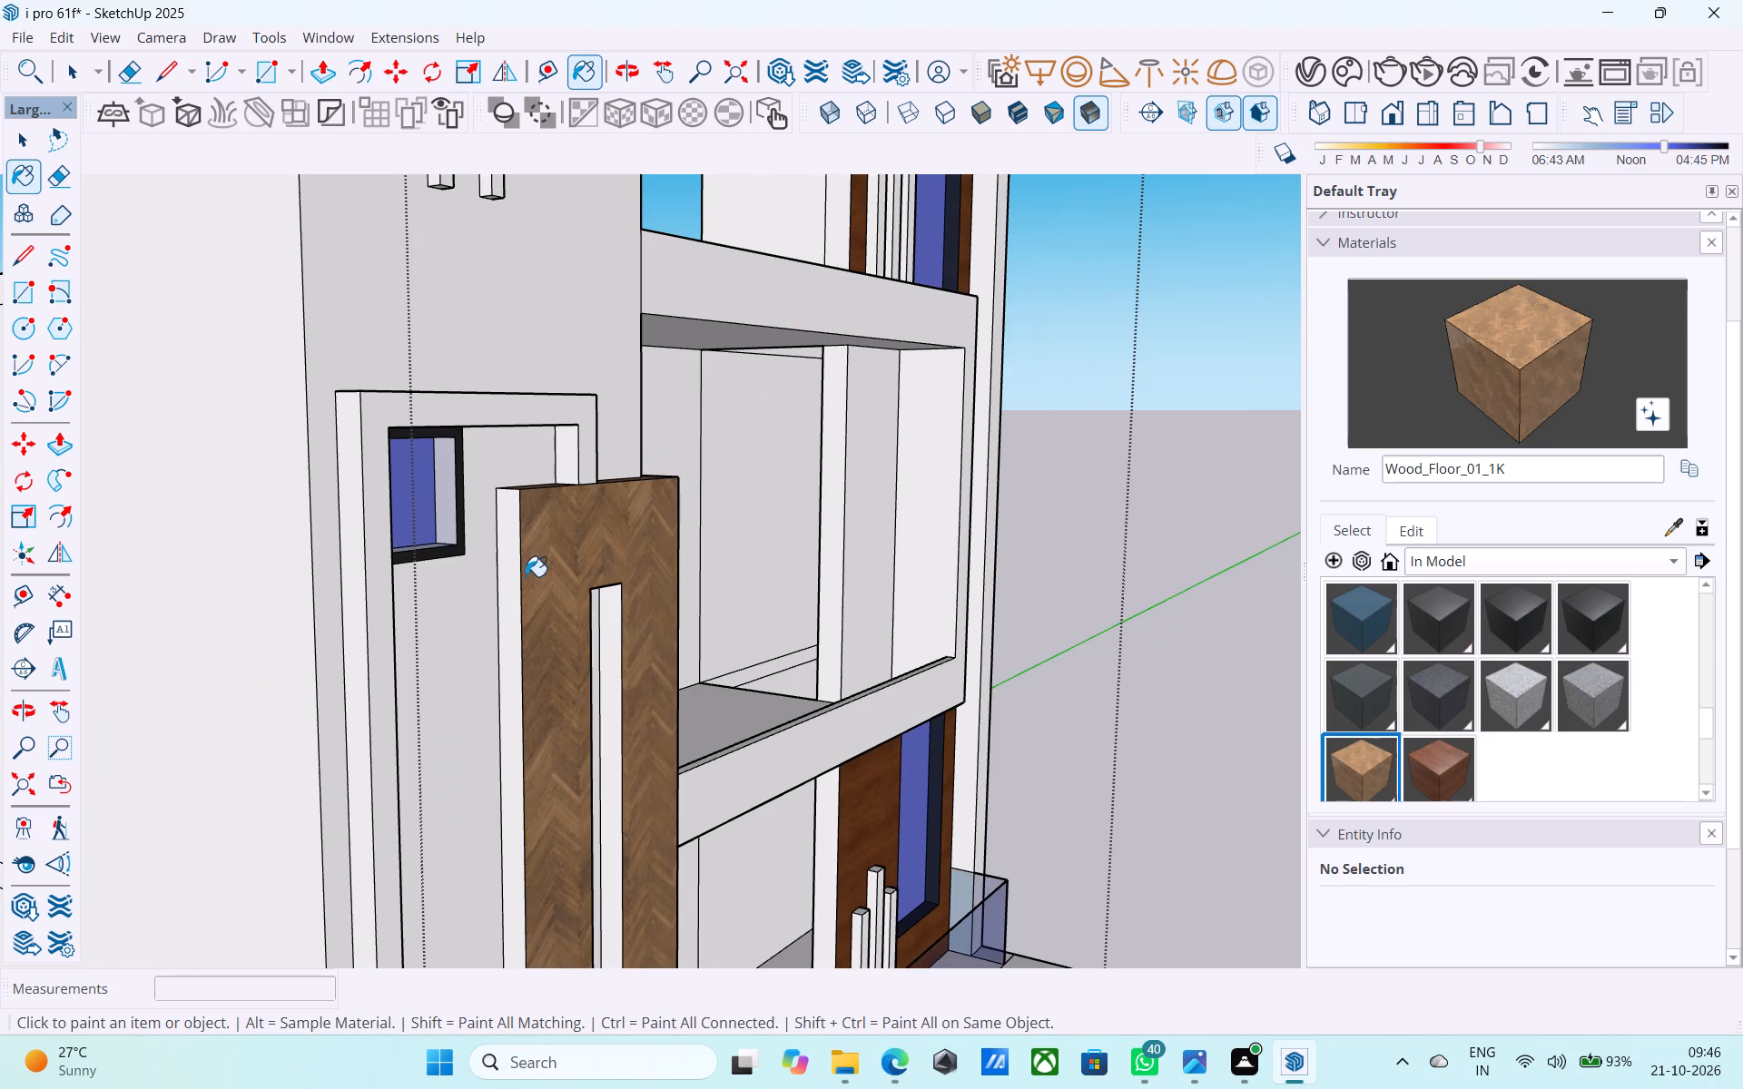
left_click(507, 572)
Paint both inner side faces and the top inner faces of the panel's vertical slot with Wood_Floor_01_1K.
scroll(468, 402, "down", 7)
middle_click_drag(557, 469, 463, 444)
scroll(453, 500, "up", 15)
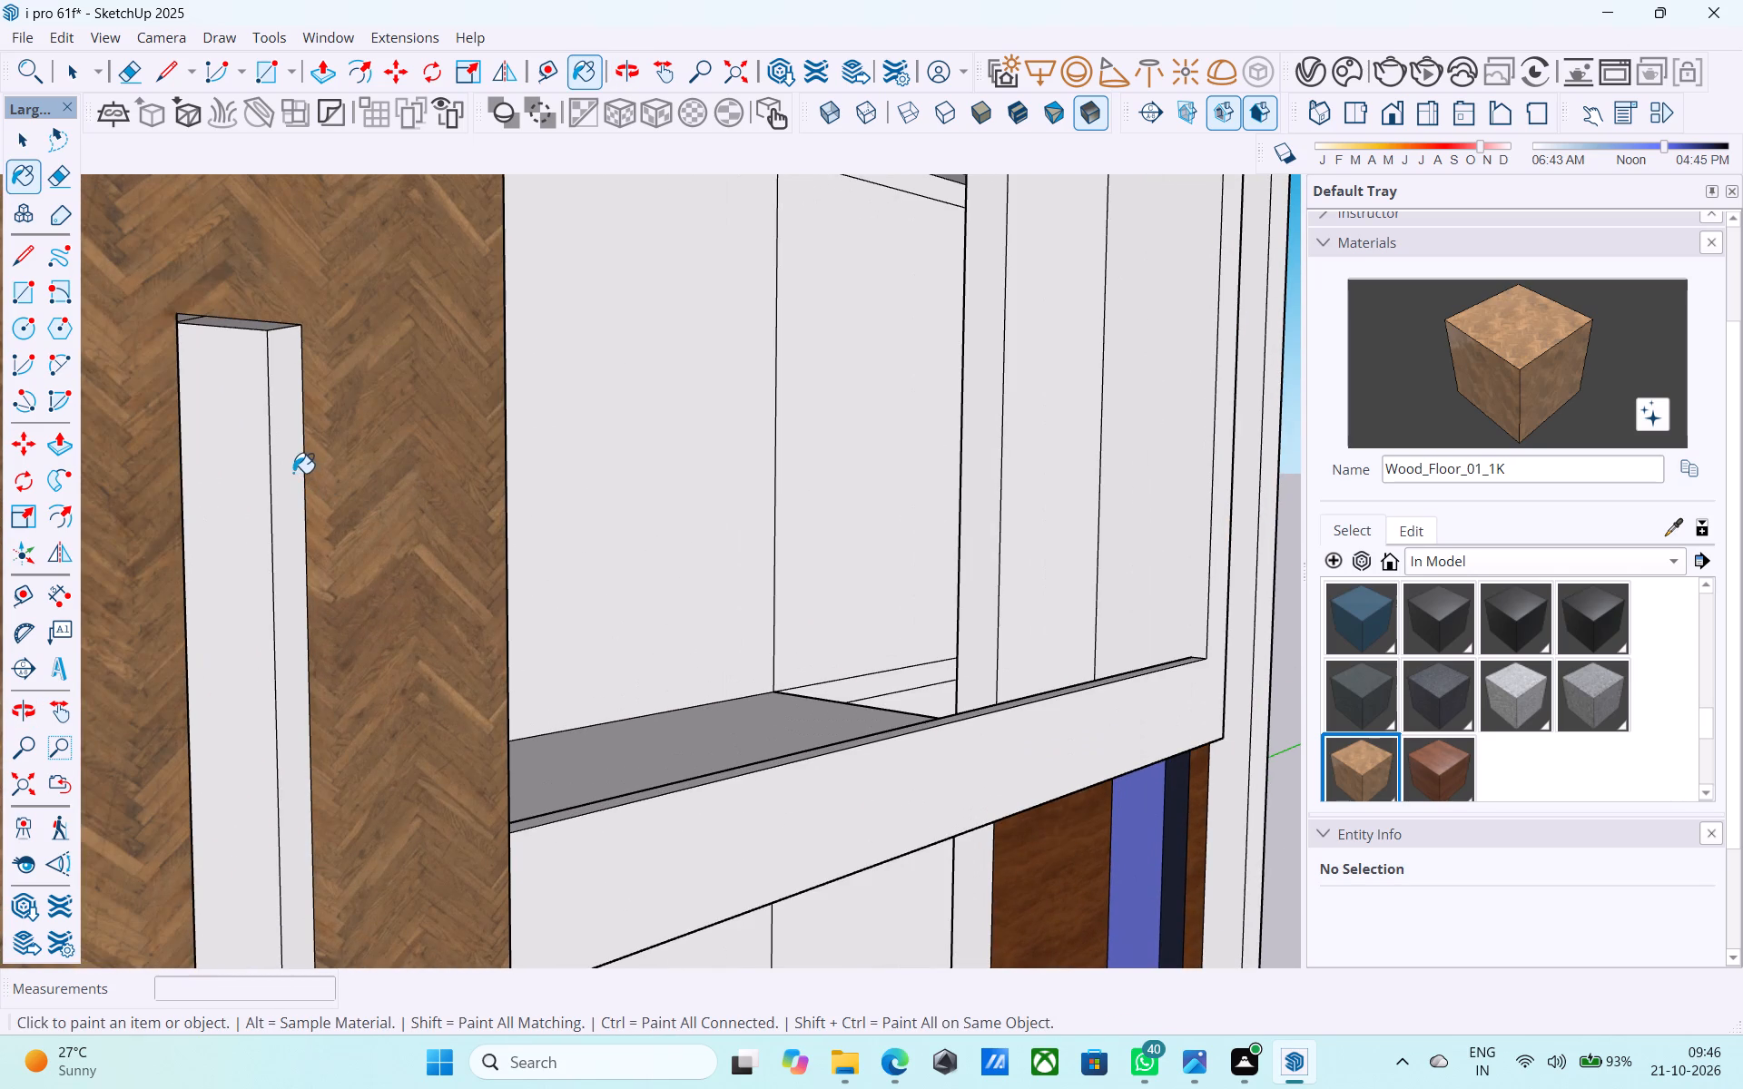
left_click(293, 472)
middle_click_drag(228, 447, 0, 242)
scroll(215, 346, "up", 7)
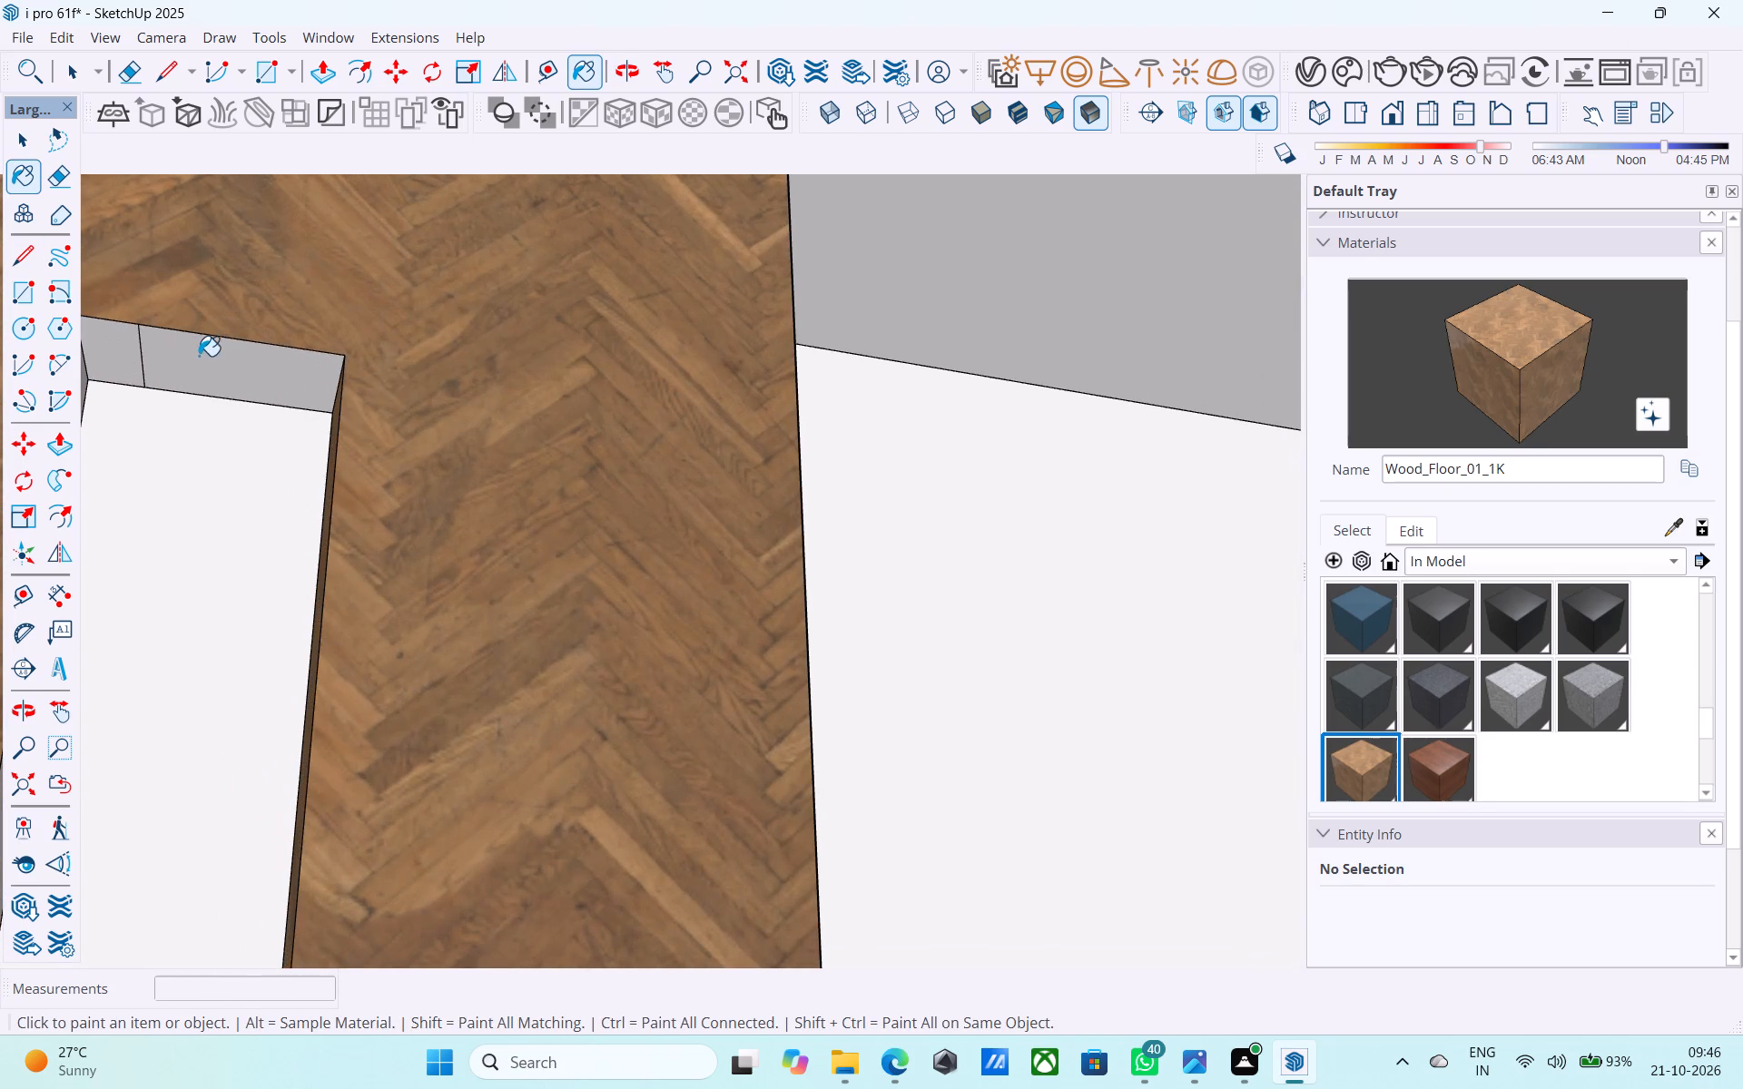
left_click(199, 356)
left_click(112, 355)
scroll(602, 271, "down", 6)
middle_click_drag(561, 380, 329, 460)
left_click(329, 460)
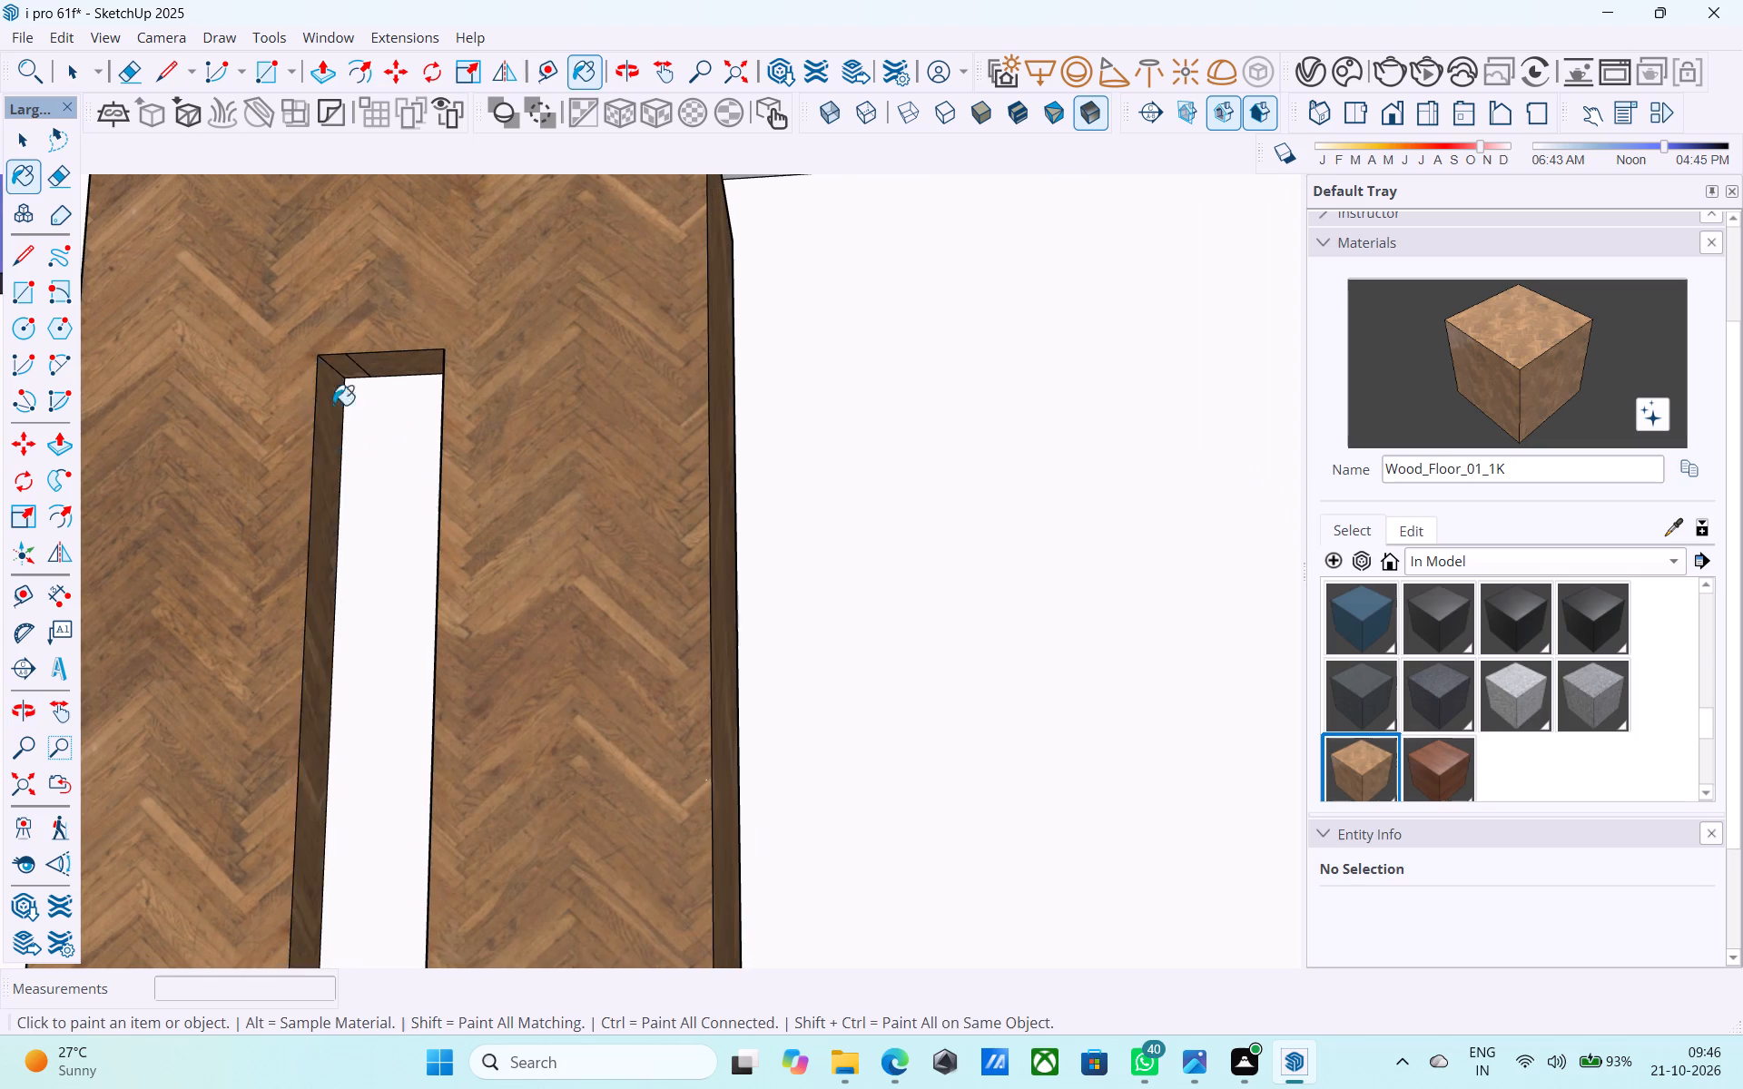
Paint the bottom inner face of the panel's vertical slot with Wood_Floor_01_1K.
scroll(342, 341, "down", 12)
scroll(362, 358, "up", 1)
scroll(362, 358, "down", 2)
middle_click_drag(414, 504, 597, 889)
scroll(407, 856, "up", 6)
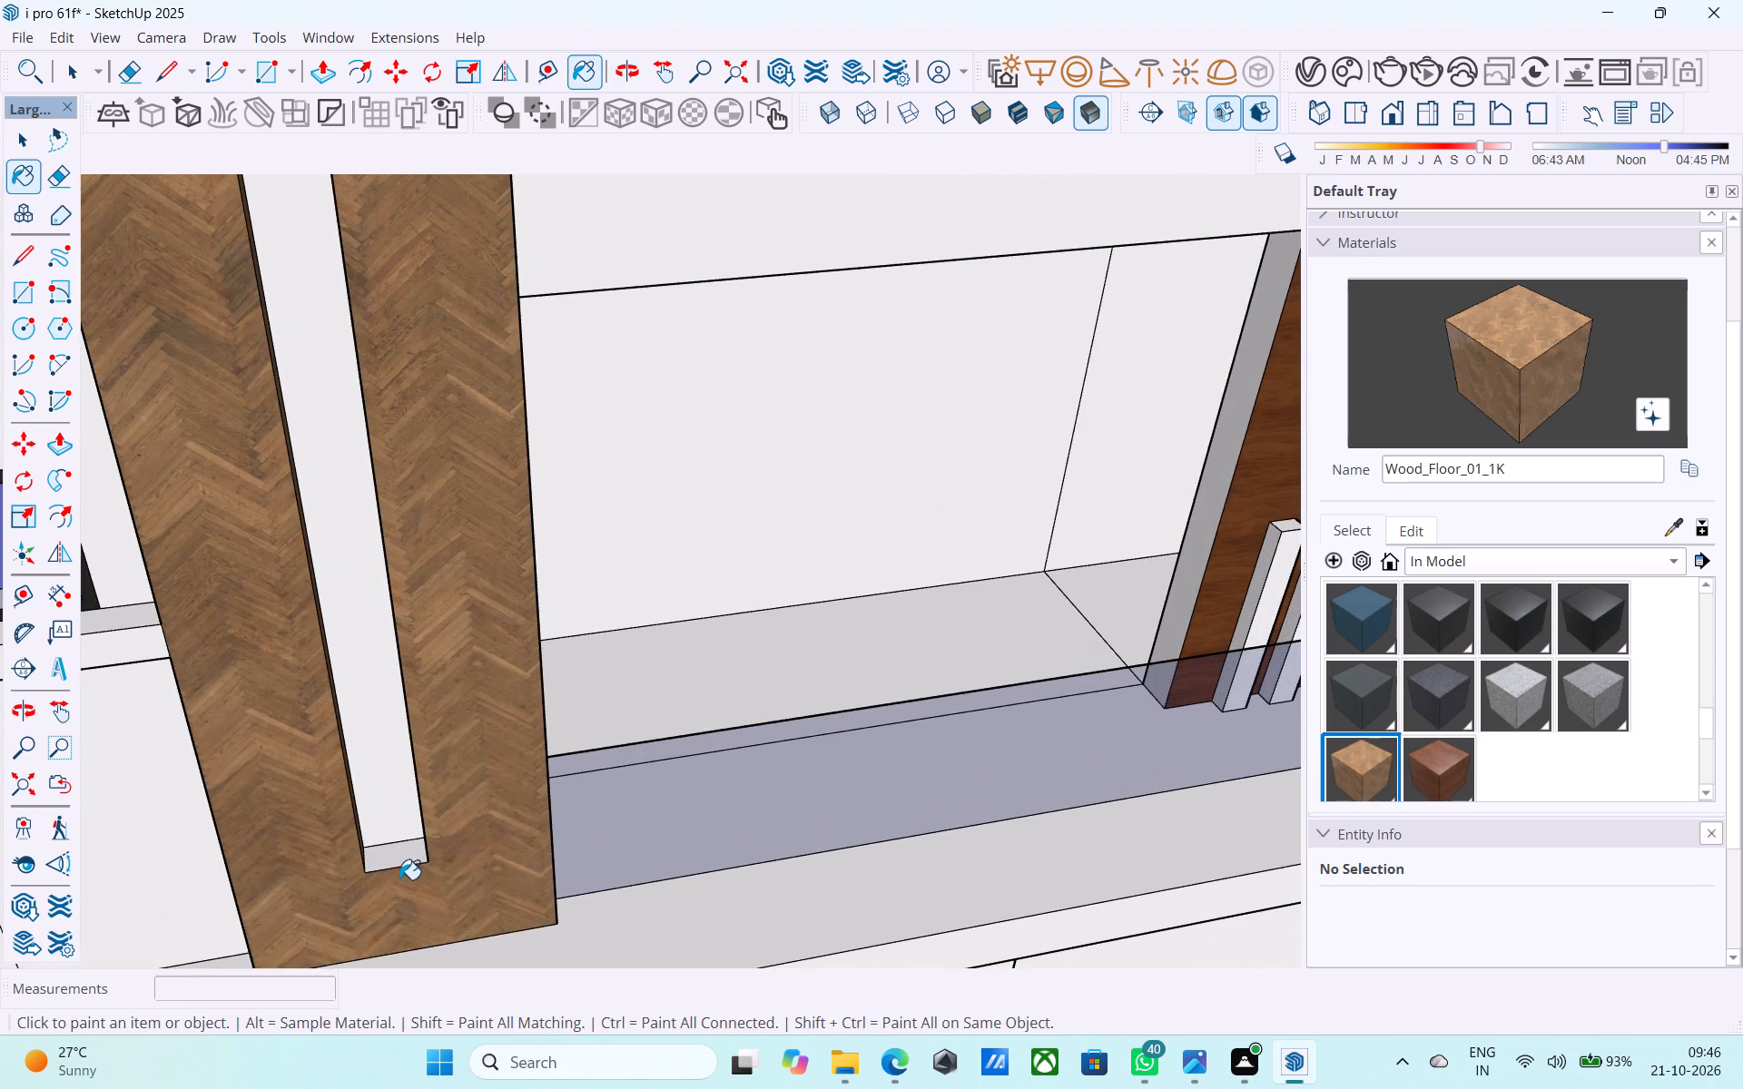
left_click(403, 858)
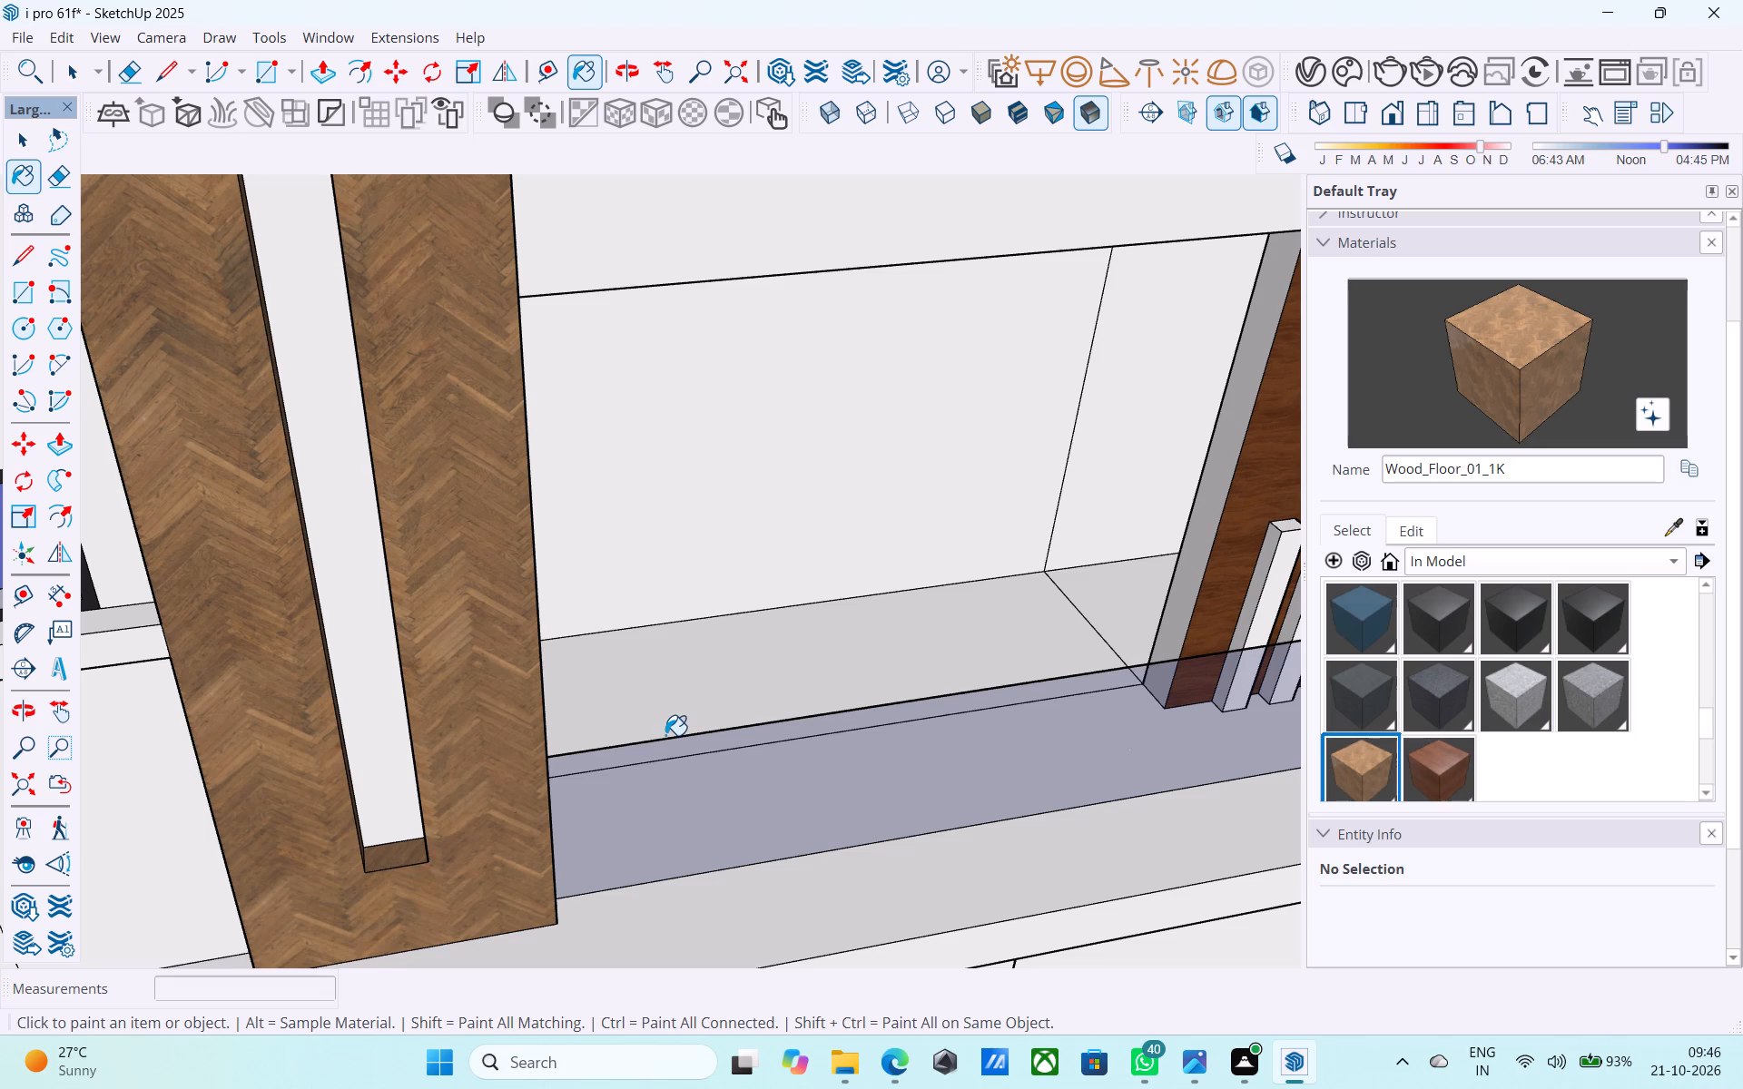
Examine the whole building's front elevation, balcony frame and towers from several angles.
scroll(665, 735, "down", 5)
middle_click_drag(654, 745, 336, 751)
scroll(580, 672, "down", 11)
middle_click_drag(556, 750, 620, 635)
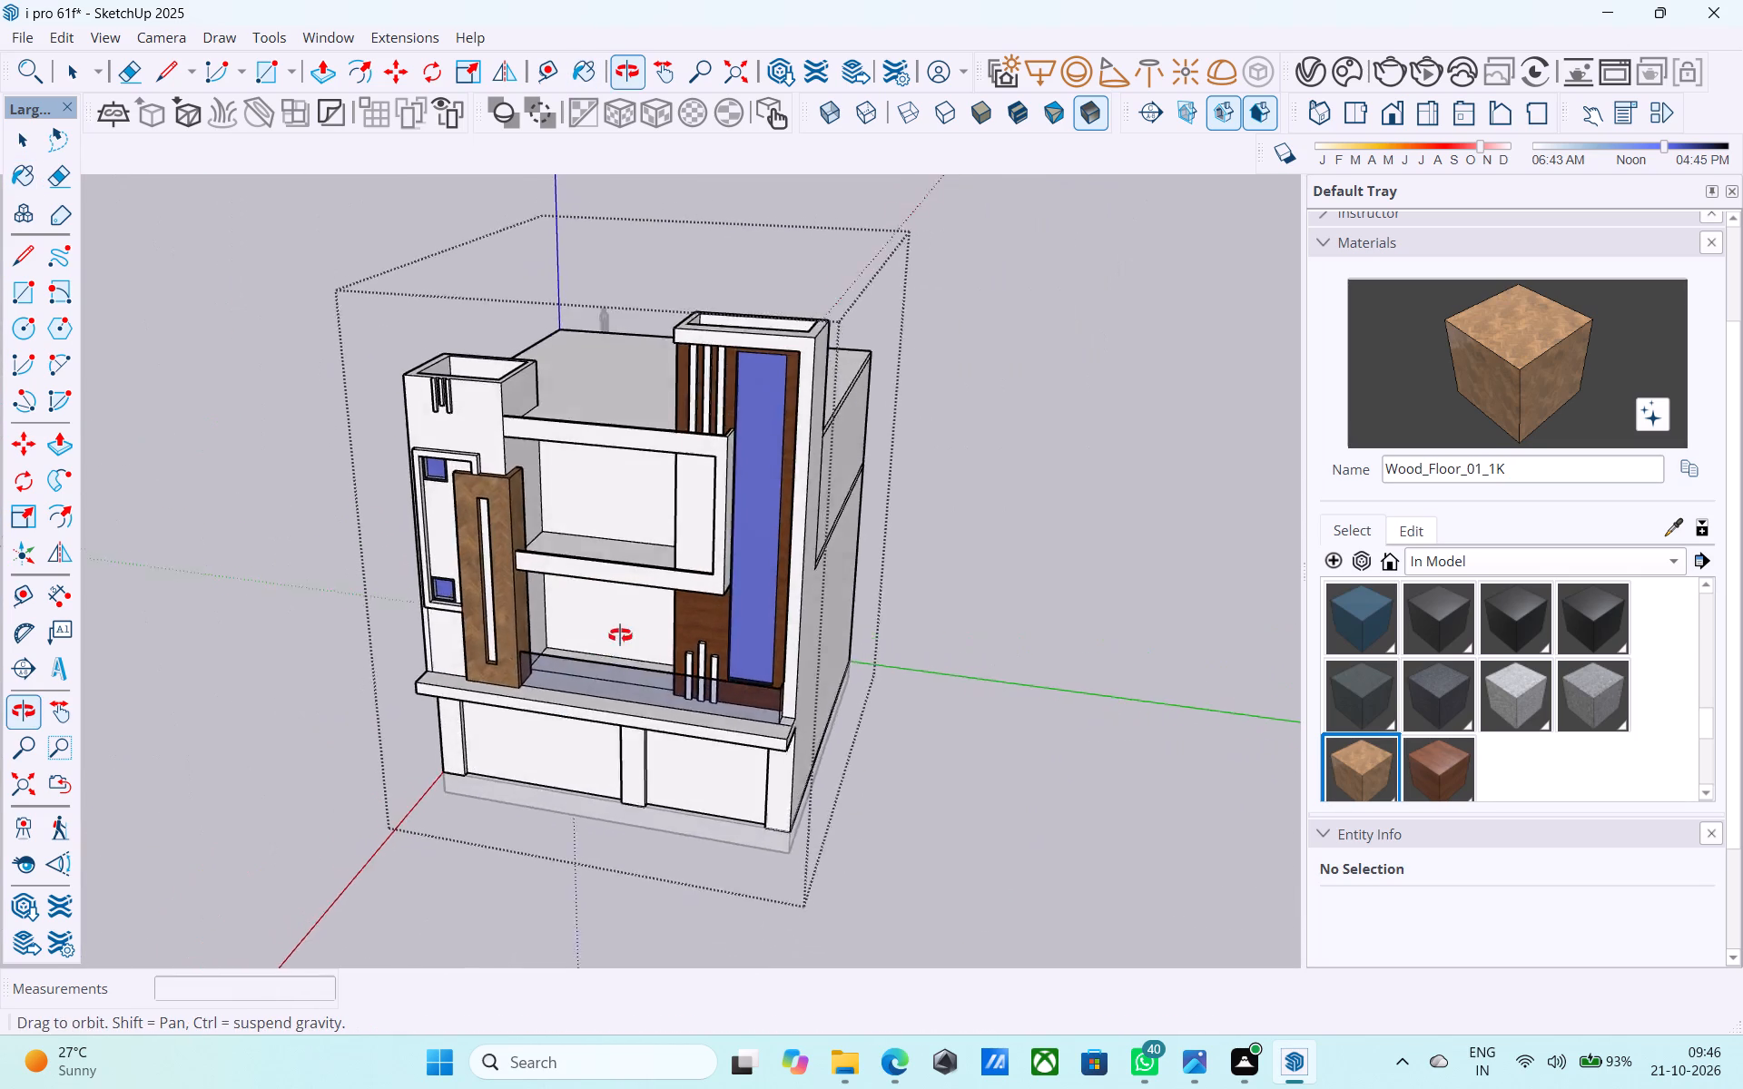
middle_click_drag(620, 635, 694, 519)
scroll(626, 336, "up", 5)
middle_click_drag(618, 329, 655, 304)
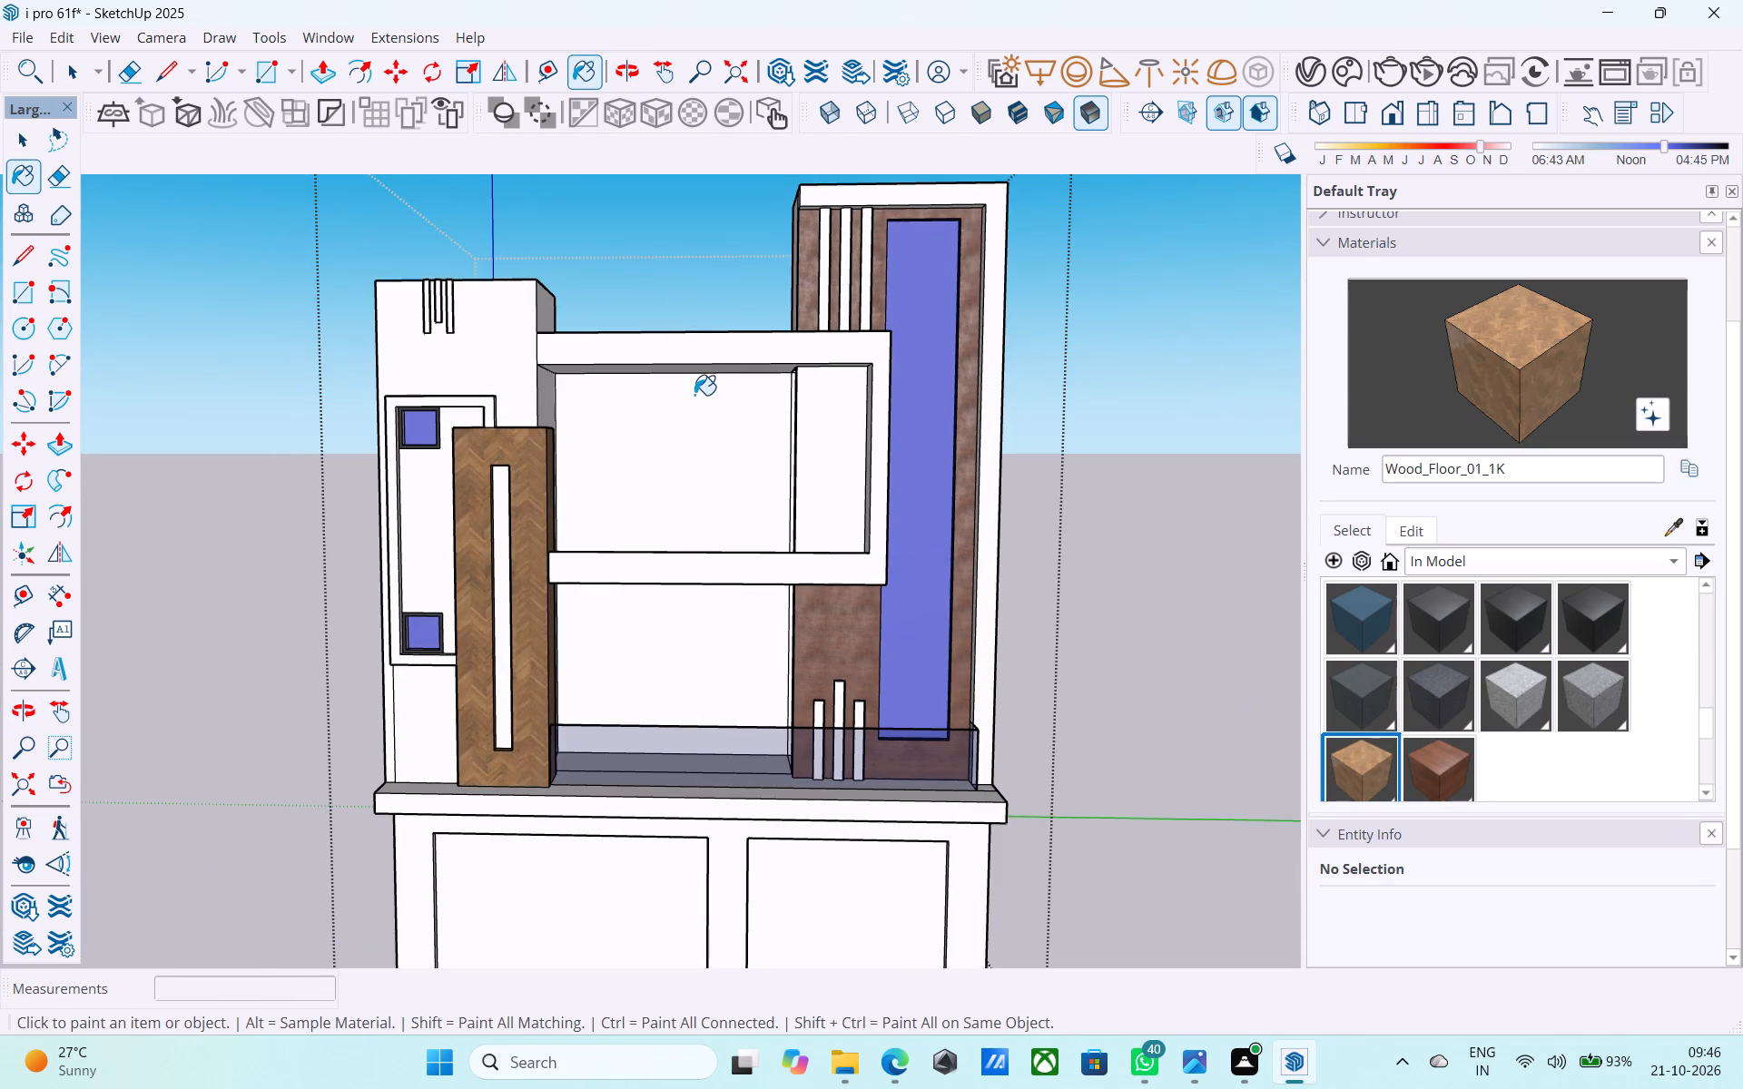
scroll(684, 399, "down", 3)
middle_click_drag(683, 397, 717, 231)
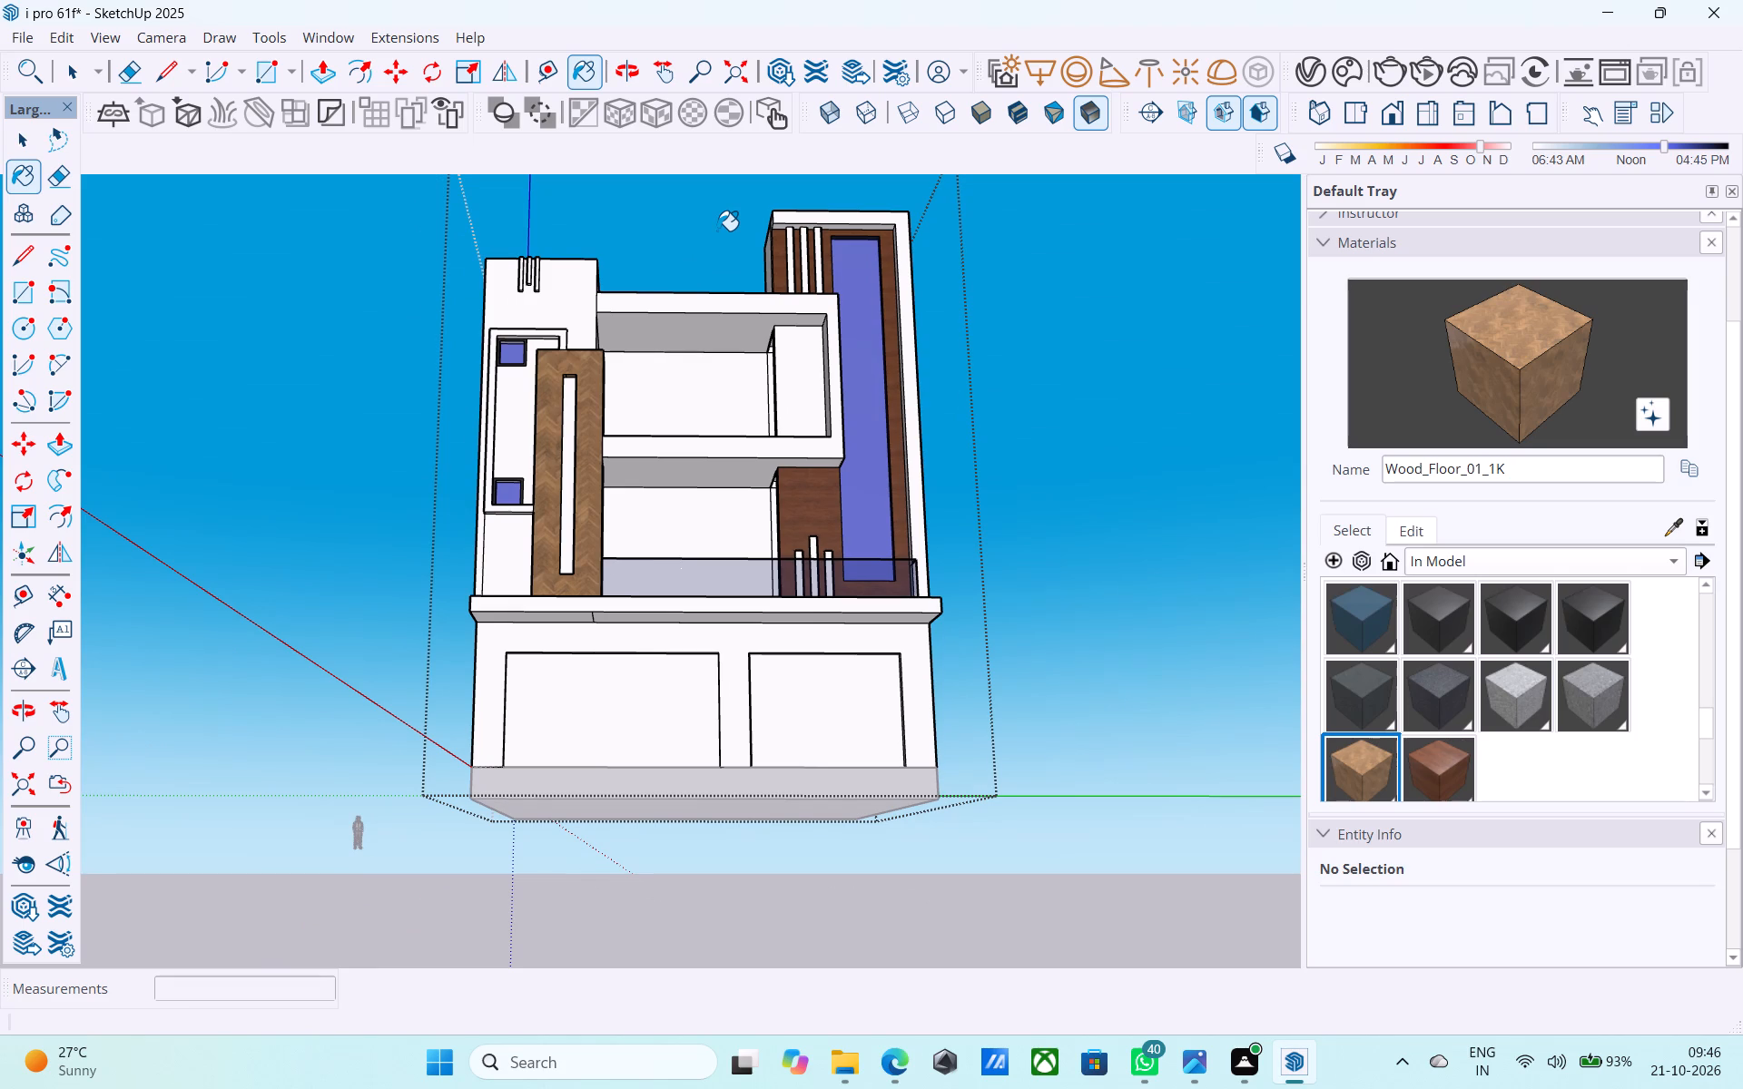
middle_click_drag(717, 231, 434, 531)
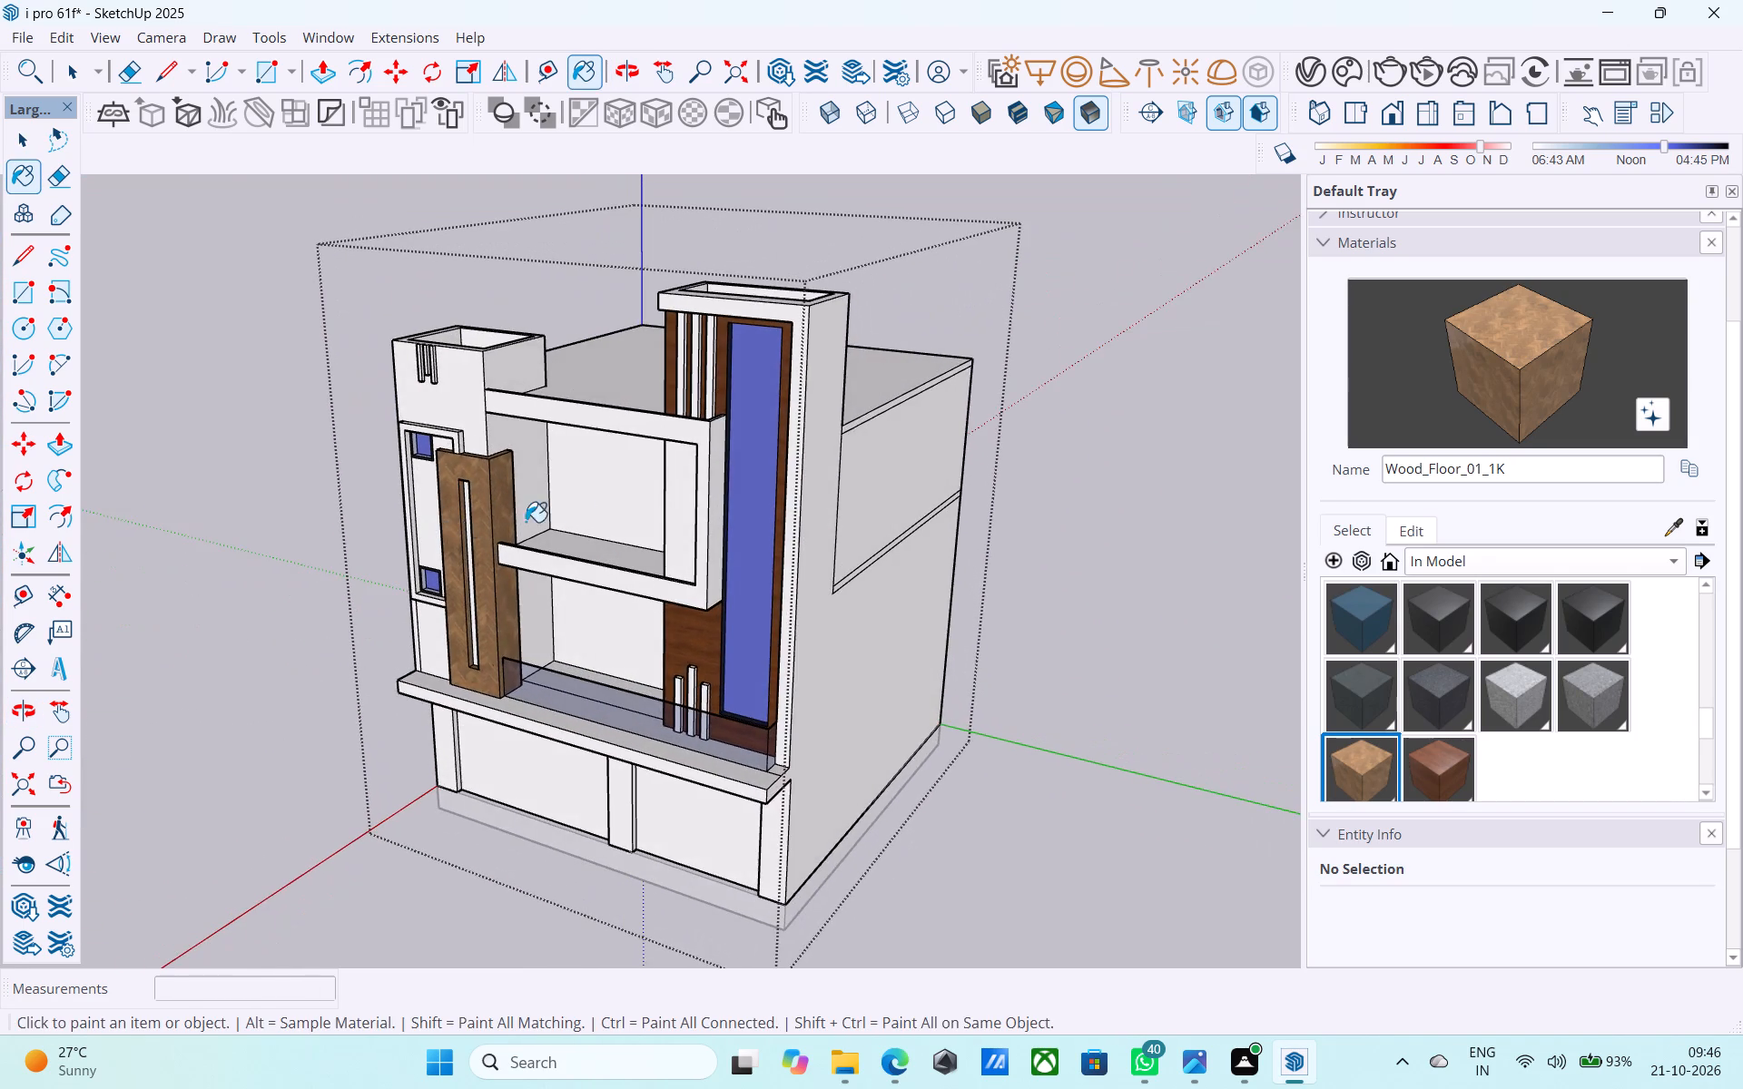
scroll(596, 532, "up", 5)
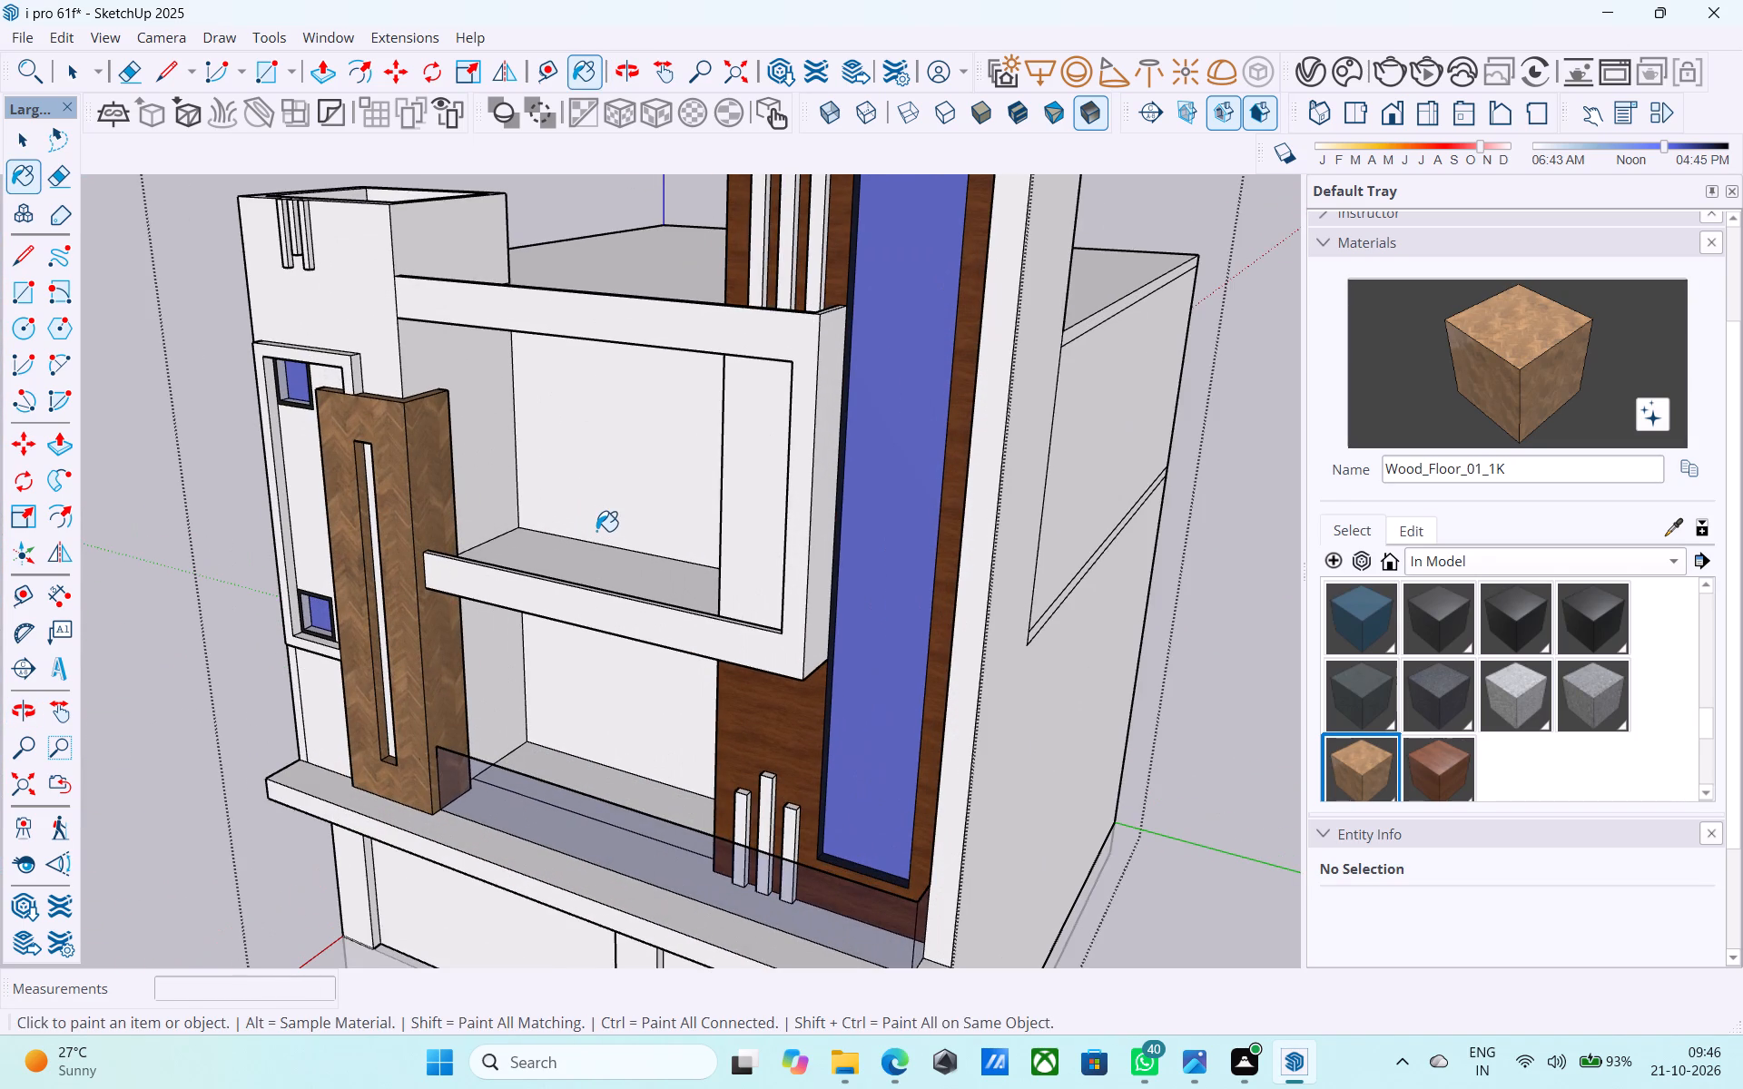
middle_click_drag(588, 527, 598, 556)
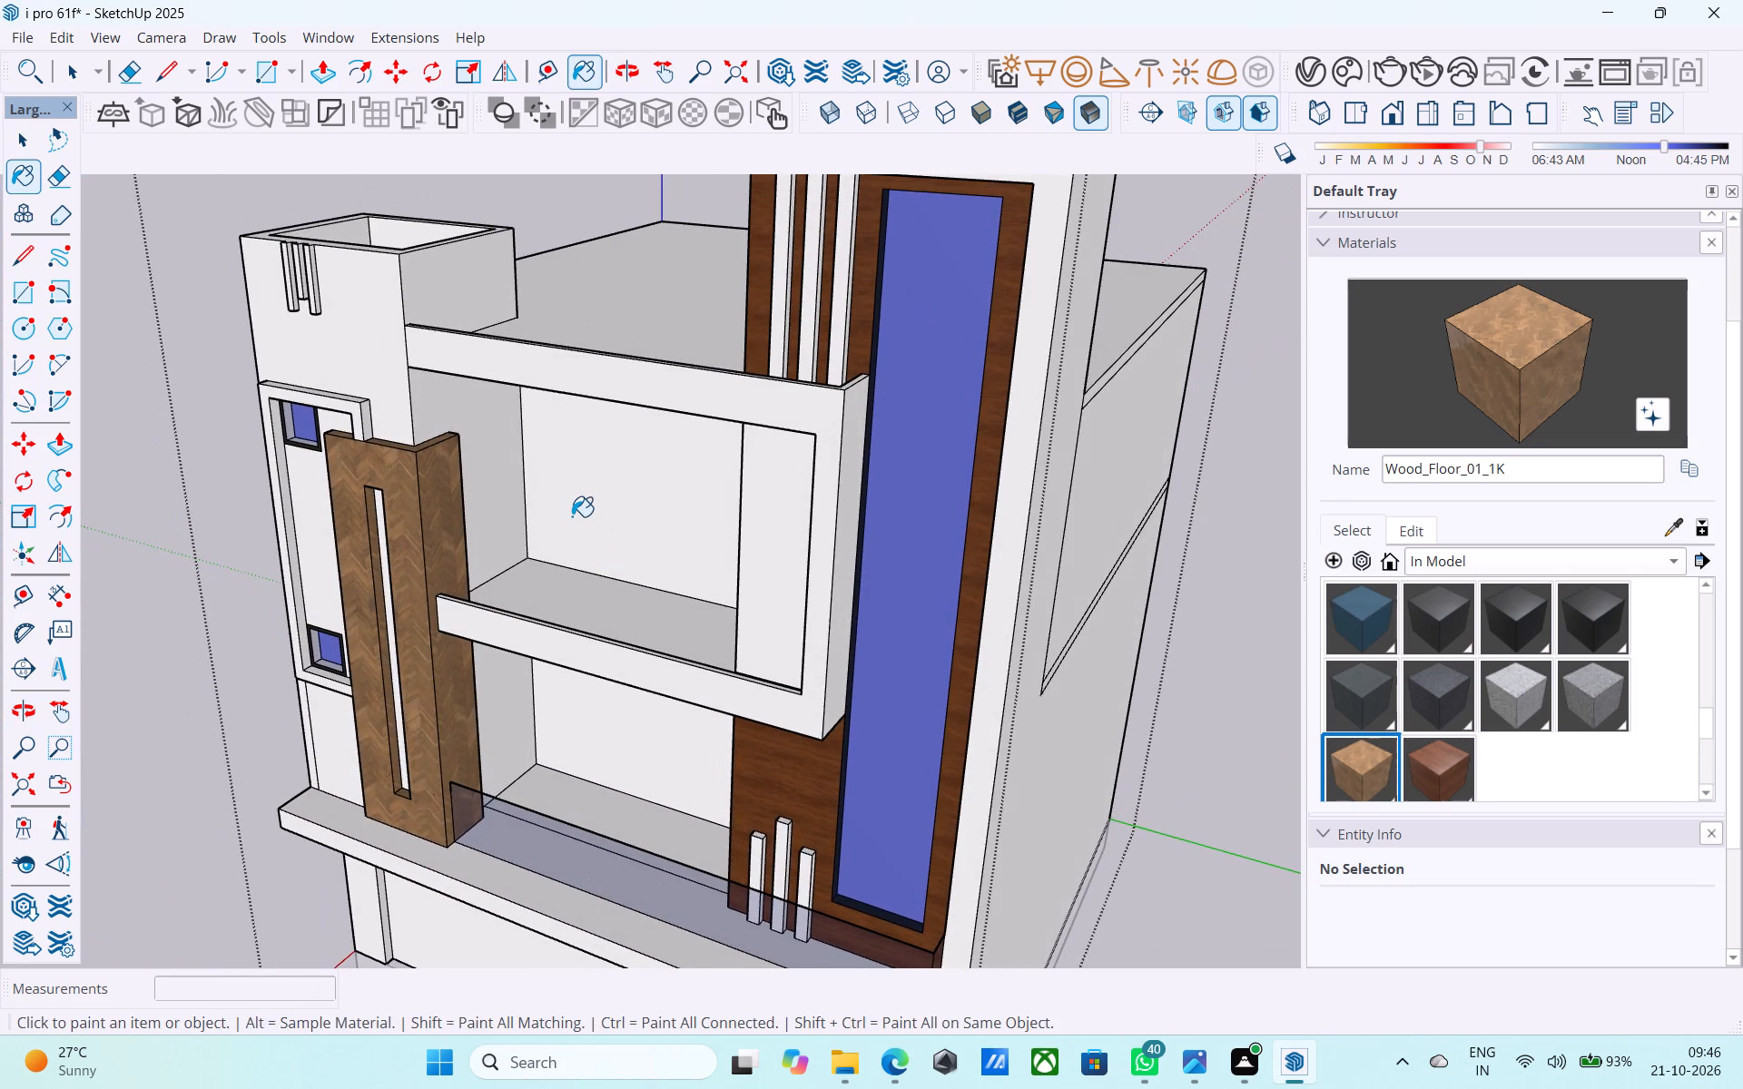
middle_click_drag(567, 500, 746, 613)
scroll(830, 643, "up", 4)
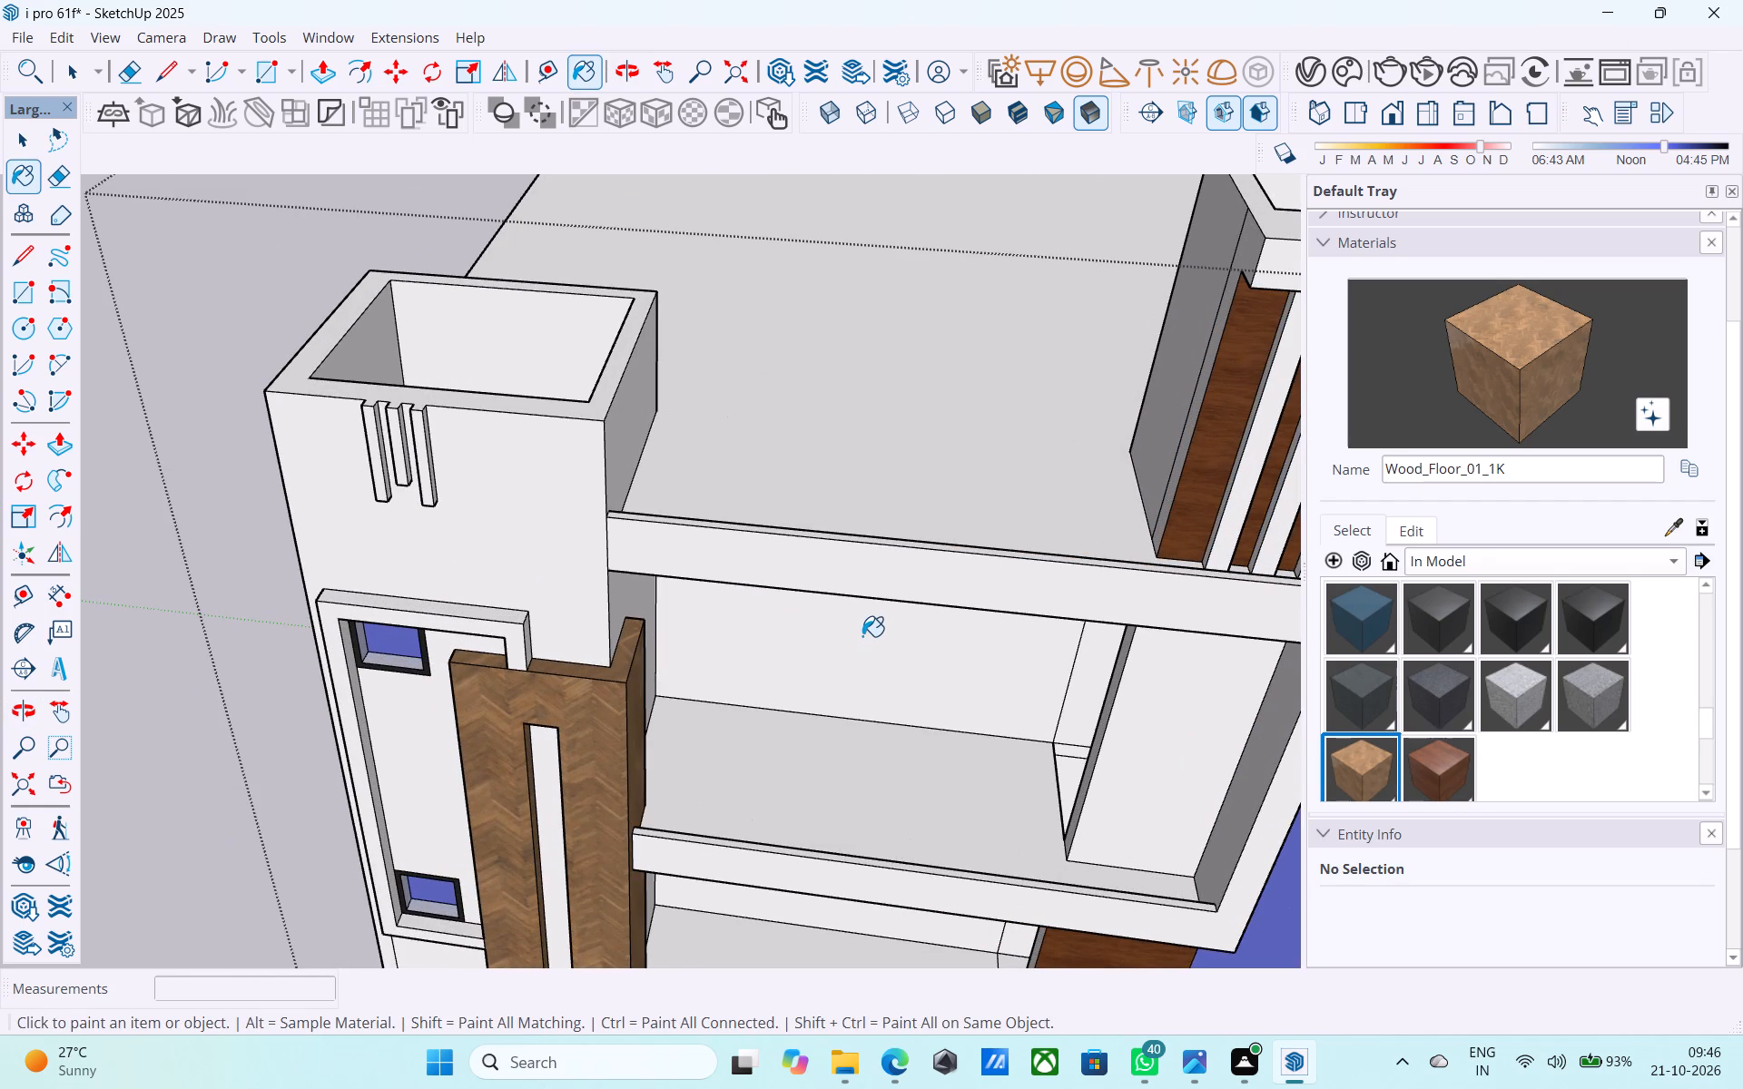
scroll(859, 611, "down", 5)
middle_click_drag(845, 595, 803, 475)
scroll(960, 574, "up", 4)
middle_click_drag(964, 568, 1127, 588)
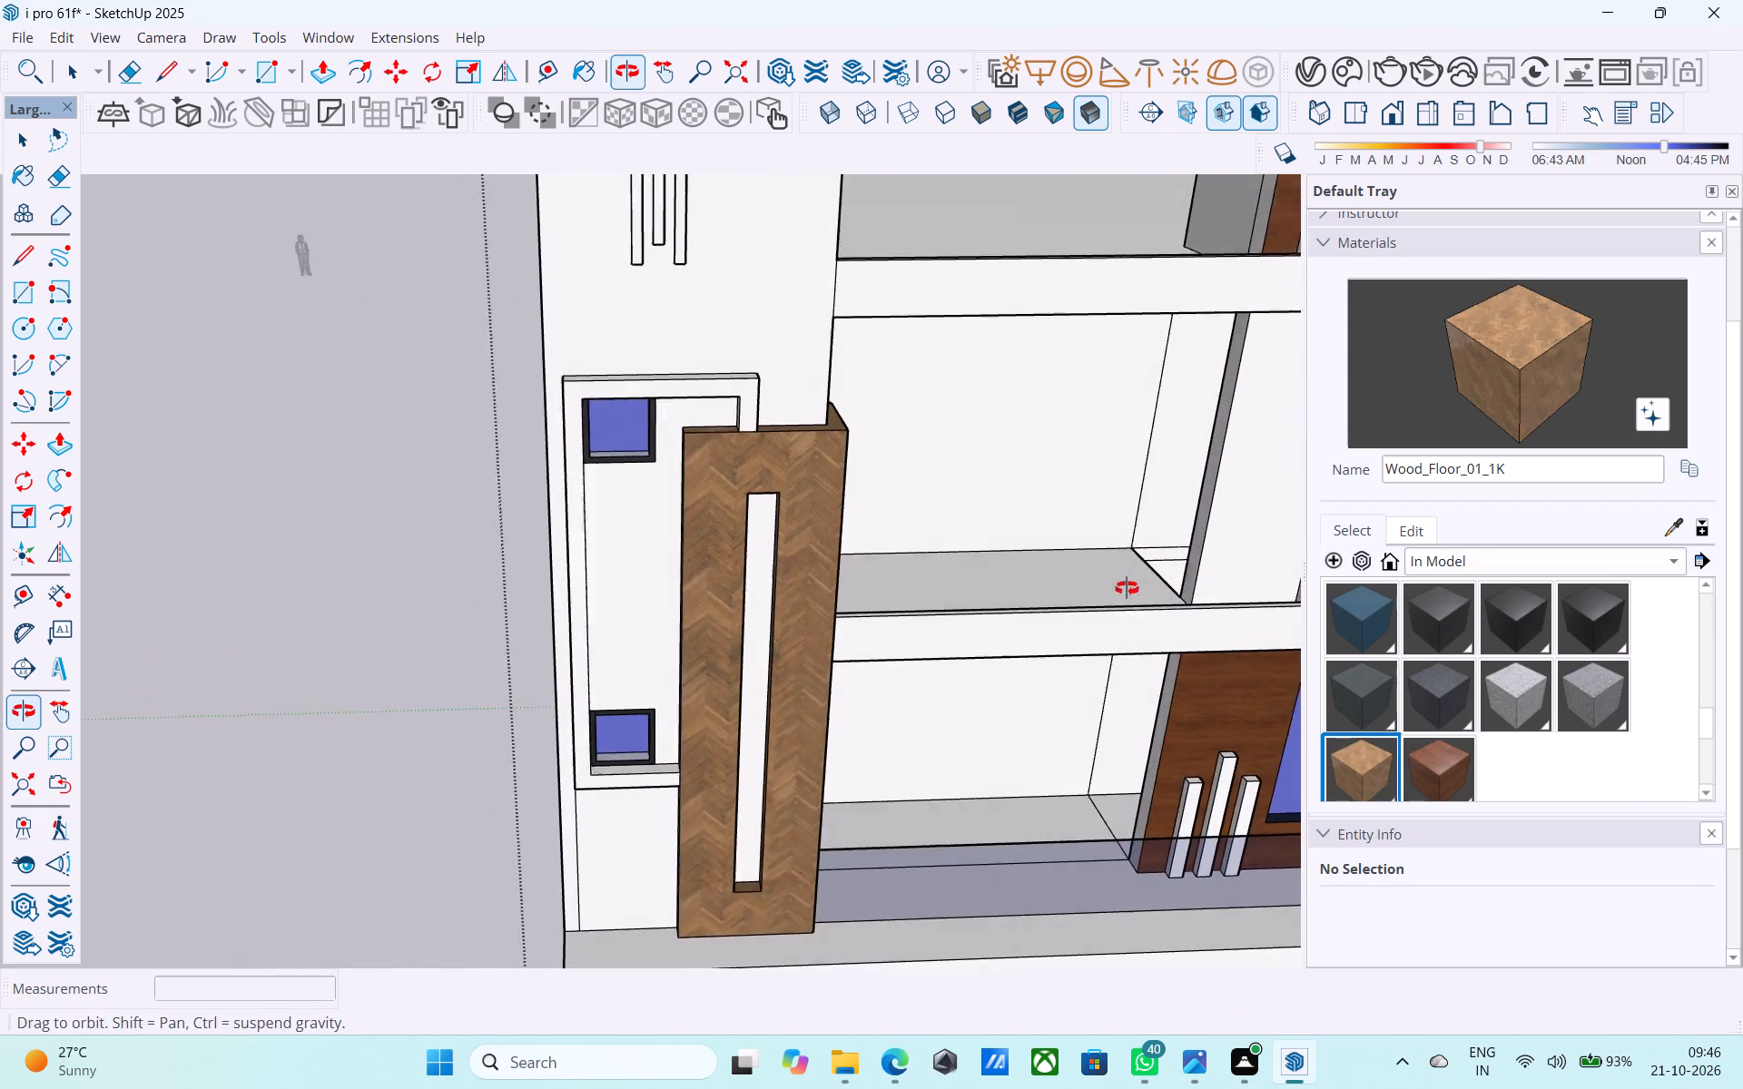
middle_click_drag(1127, 588, 1127, 590)
Pull the tall white face inside the upper balcony frame, beside the glass strip, forward by 1' 9".
key("space")
scroll(830, 488, "down", 4)
middle_click_drag(857, 504, 558, 431)
scroll(838, 481, "up", 4)
left_click(813, 447)
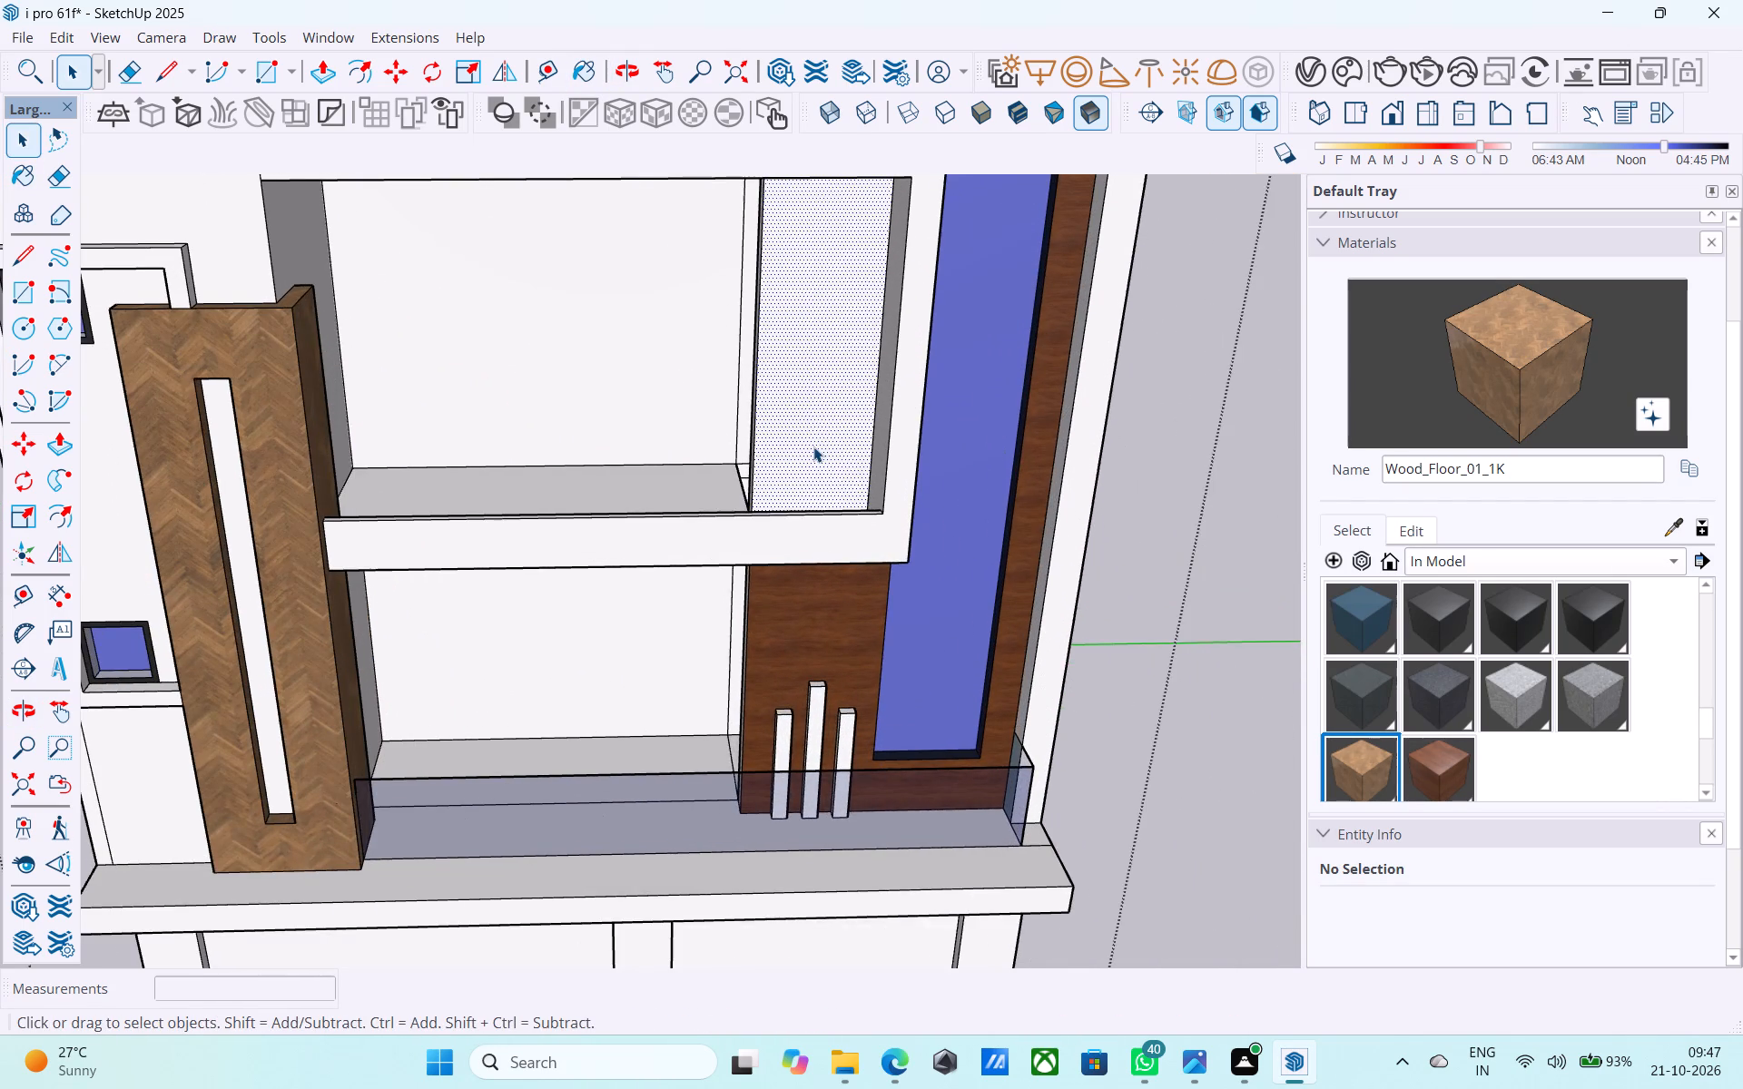
middle_click_drag(814, 454, 981, 624)
scroll(981, 623, "up", 1)
key("p")
scroll(804, 397, "up", 4)
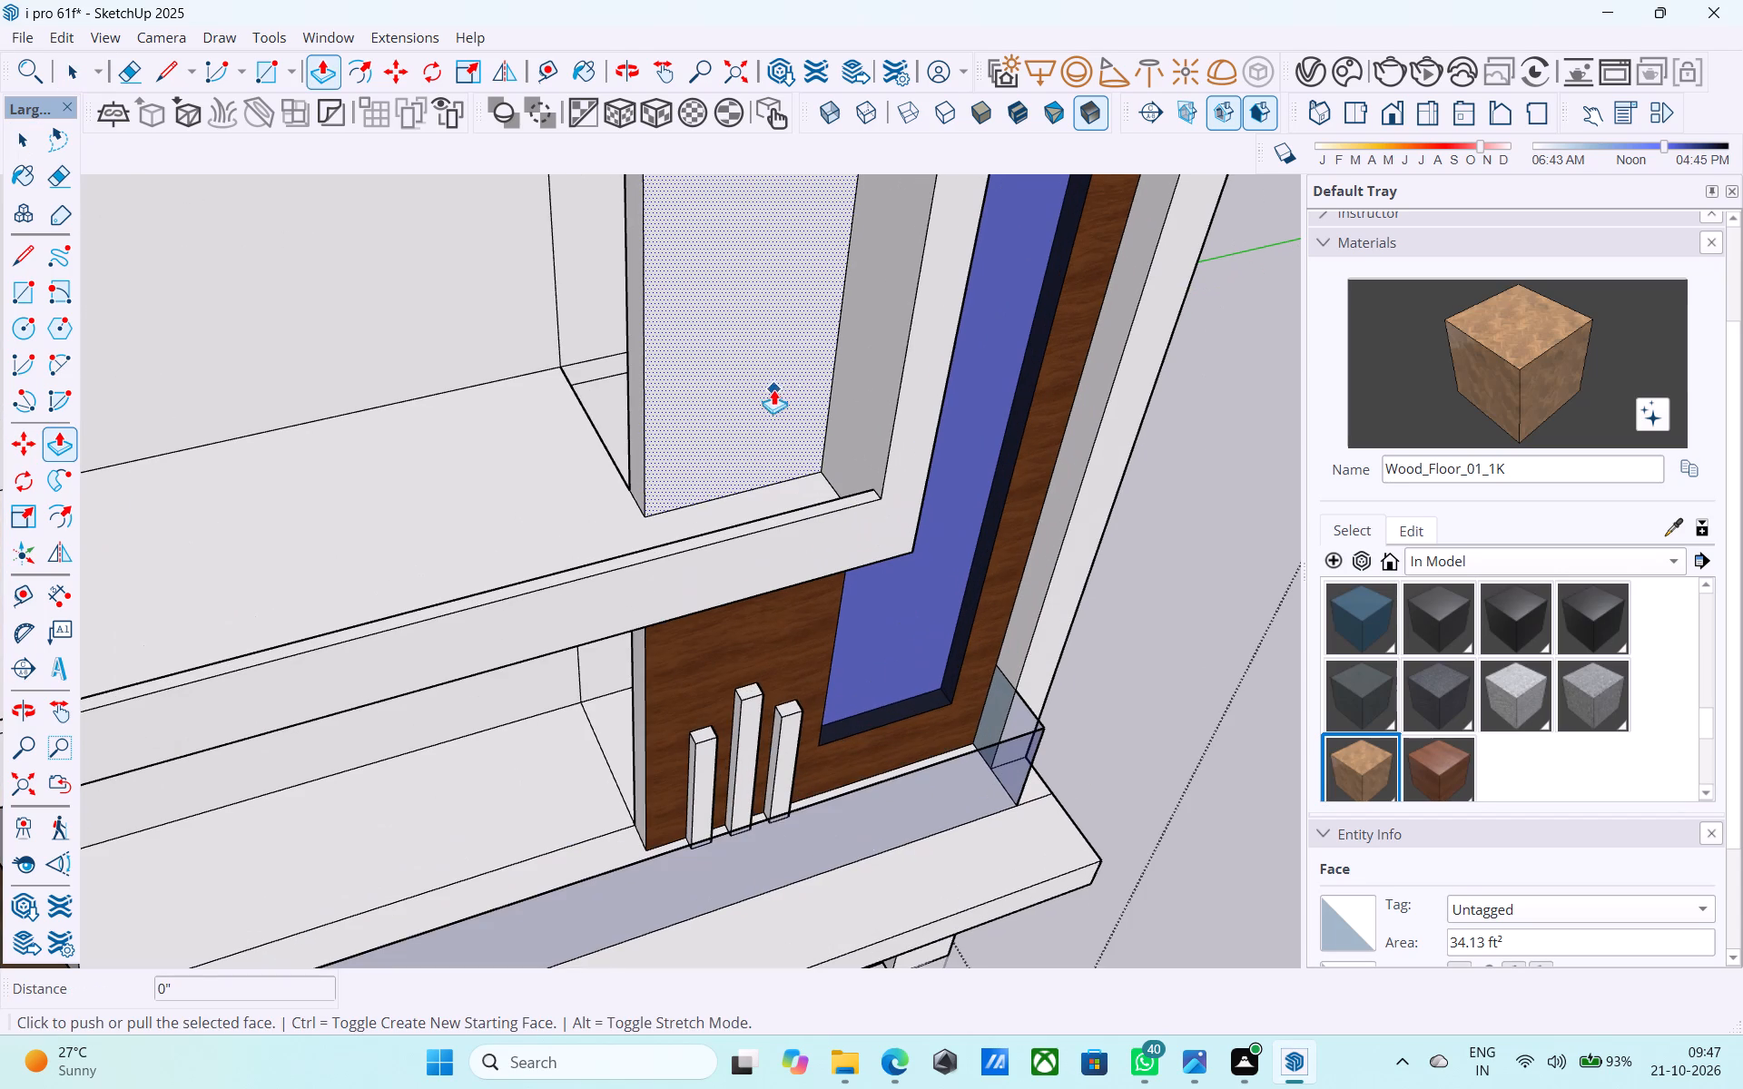
left_click(773, 387)
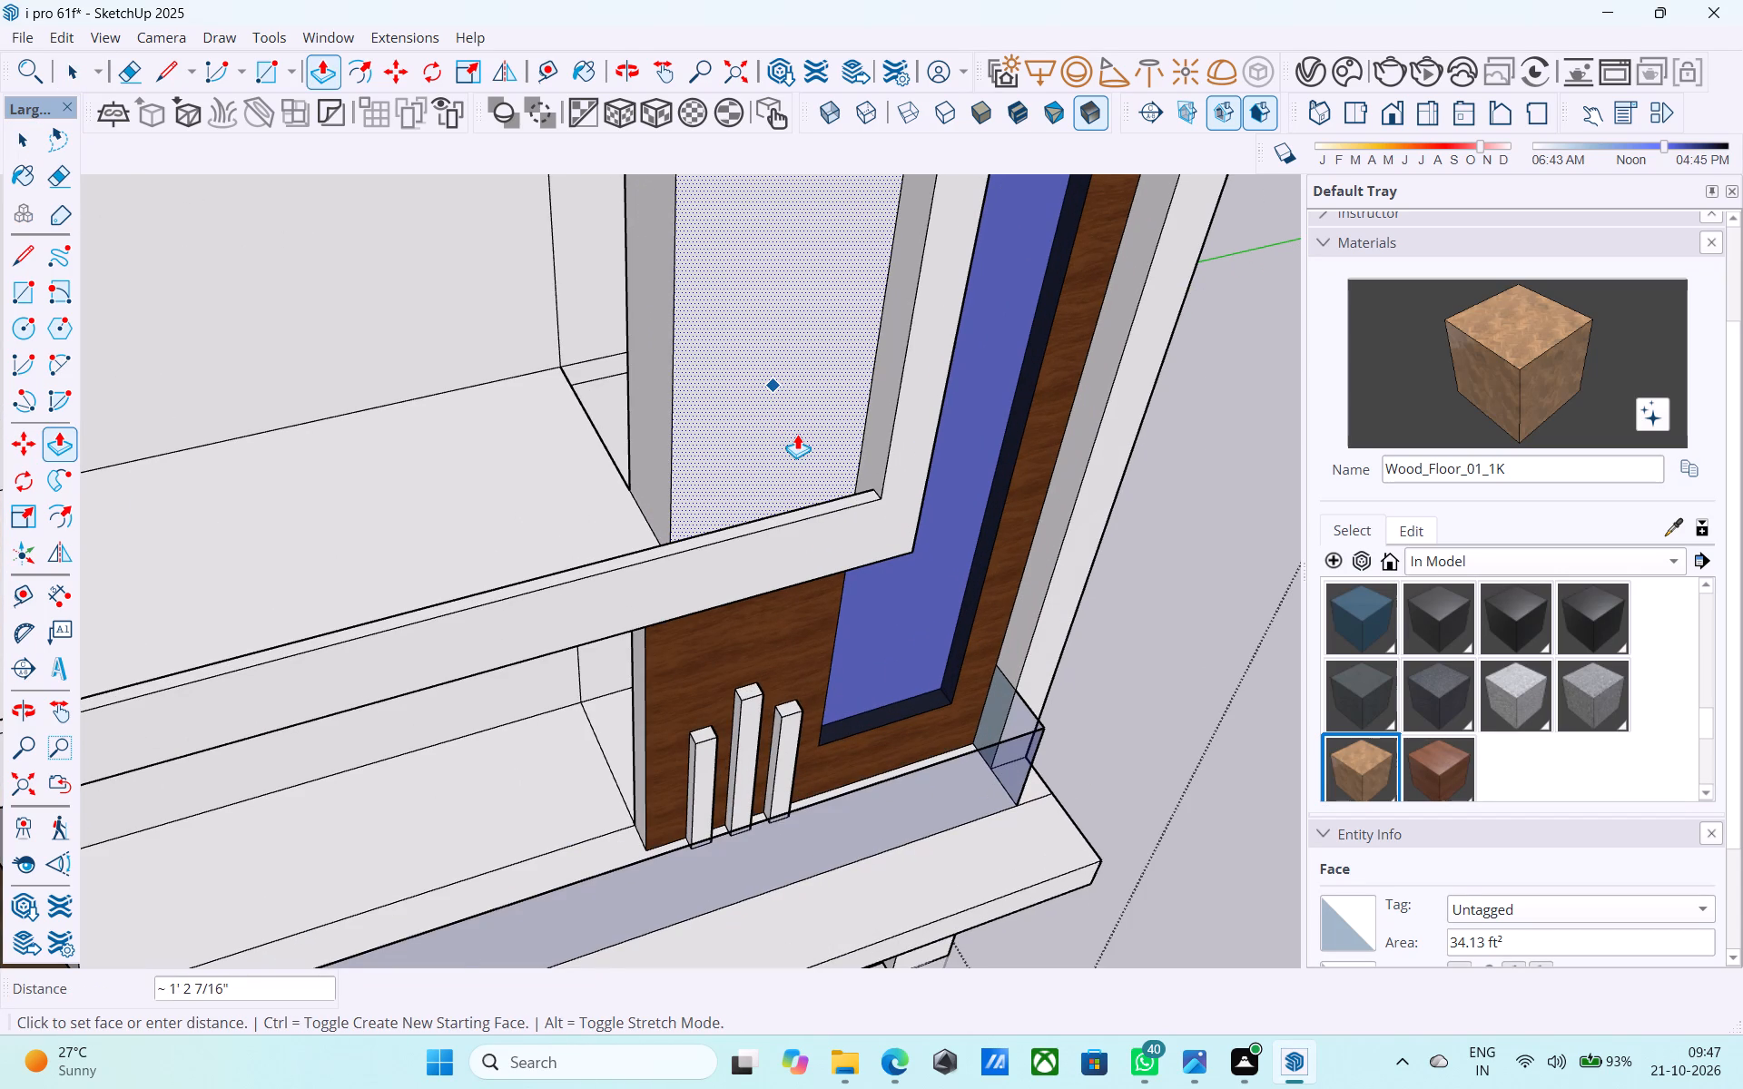
left_click(816, 497)
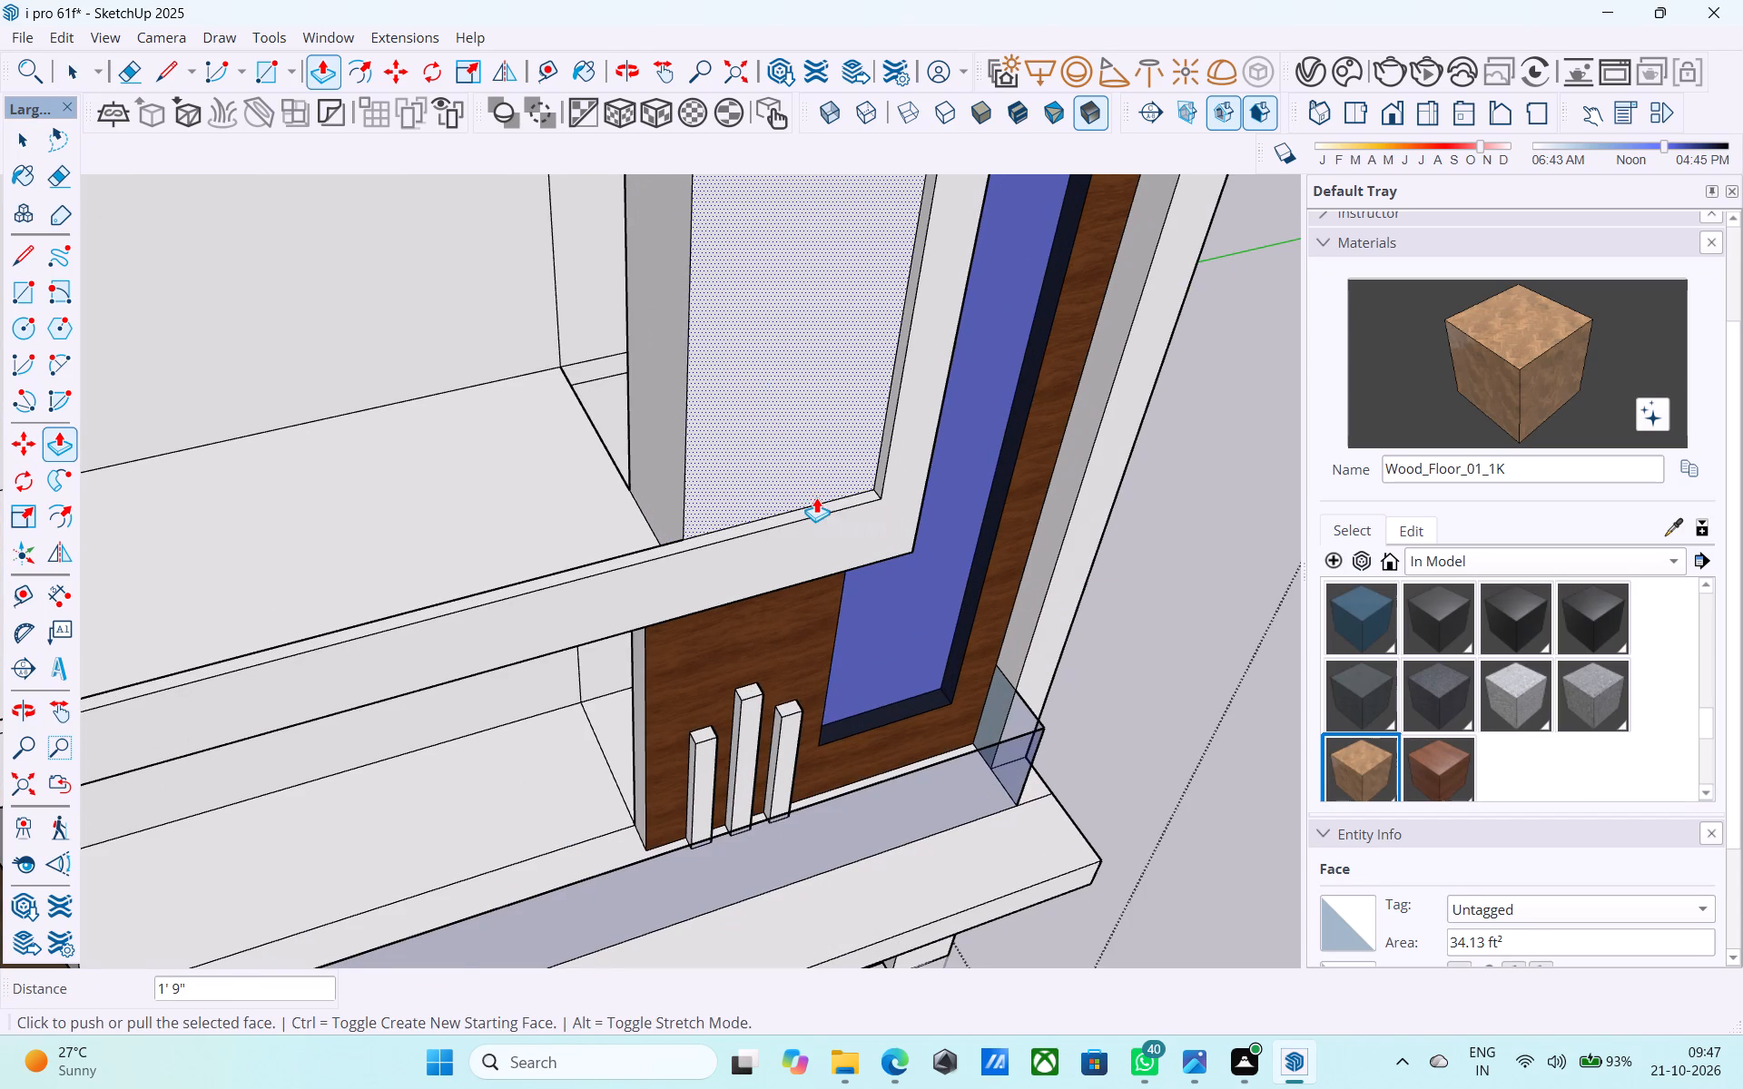
Erase the stray vertical edges on the back walls of the upper and lower balcony openings and the diagonal edge on the lower floor.
scroll(816, 501, "down", 6)
middle_click_drag(805, 537, 708, 358)
scroll(700, 360, "down", 6)
middle_click_drag(700, 361, 781, 720)
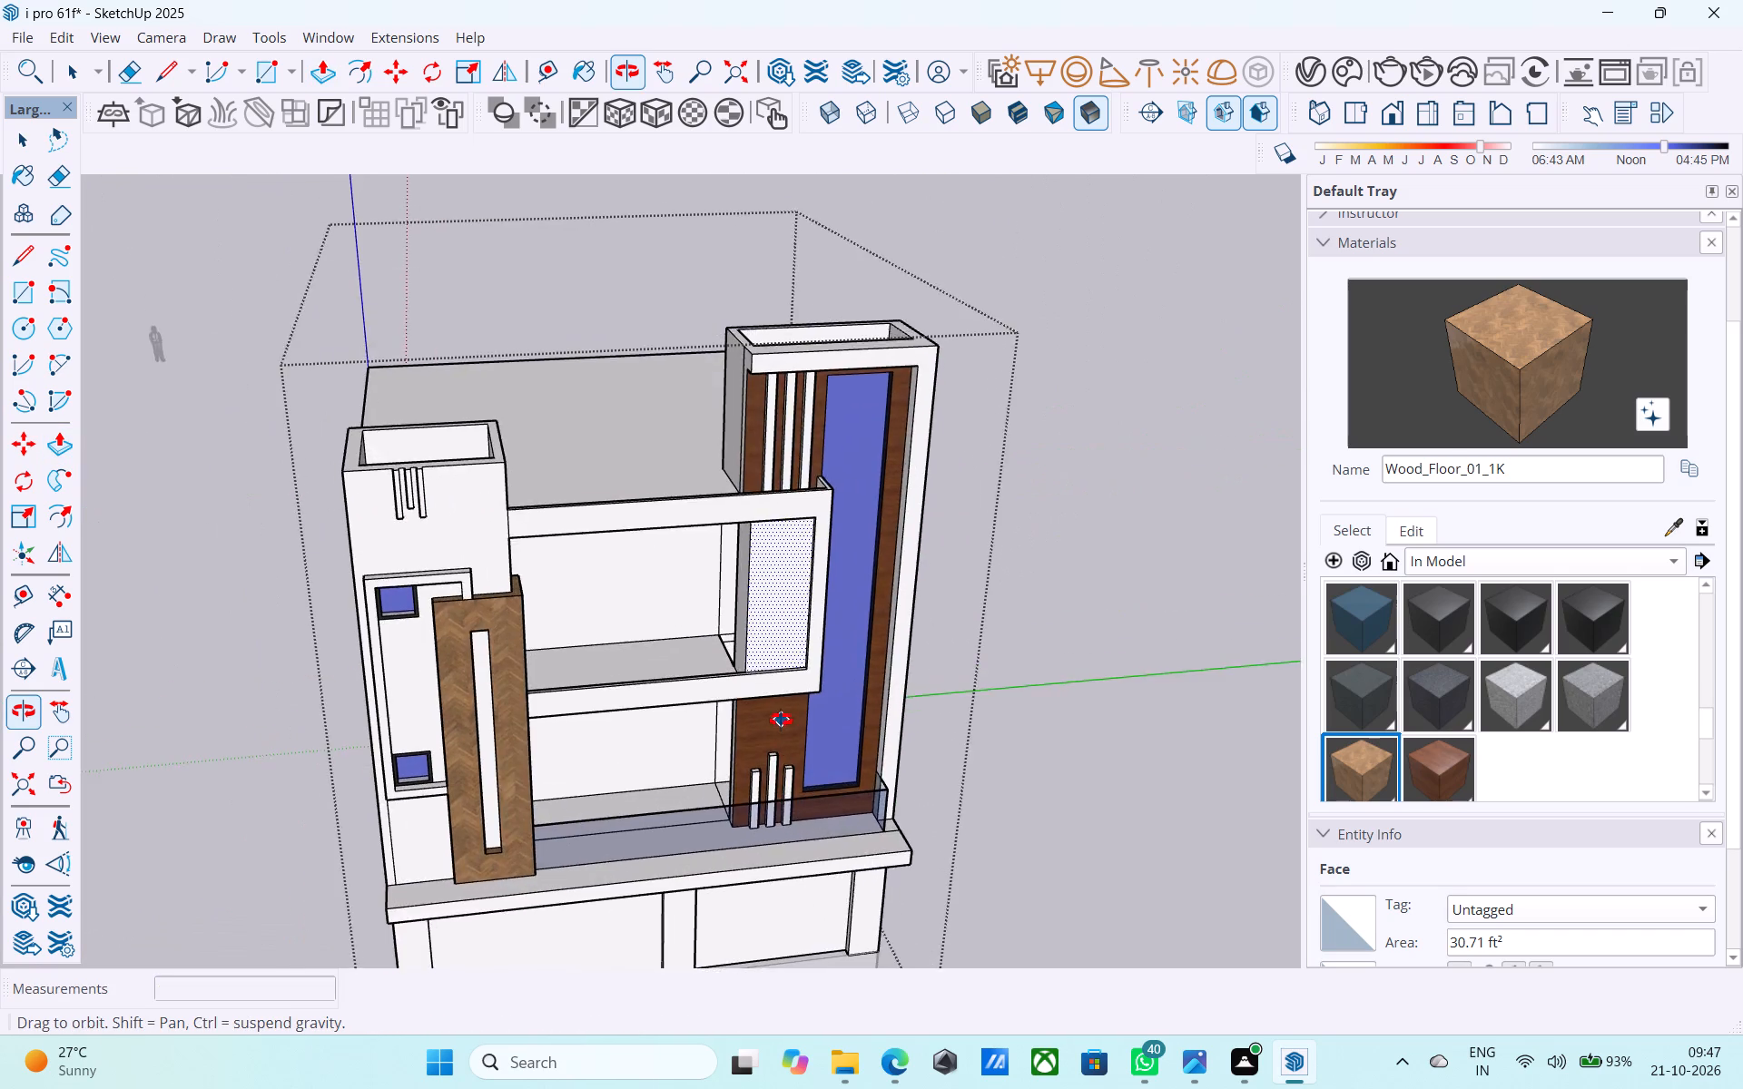
middle_click_drag(781, 720, 711, 626)
scroll(674, 525, "up", 5)
middle_click_drag(667, 508, 753, 522)
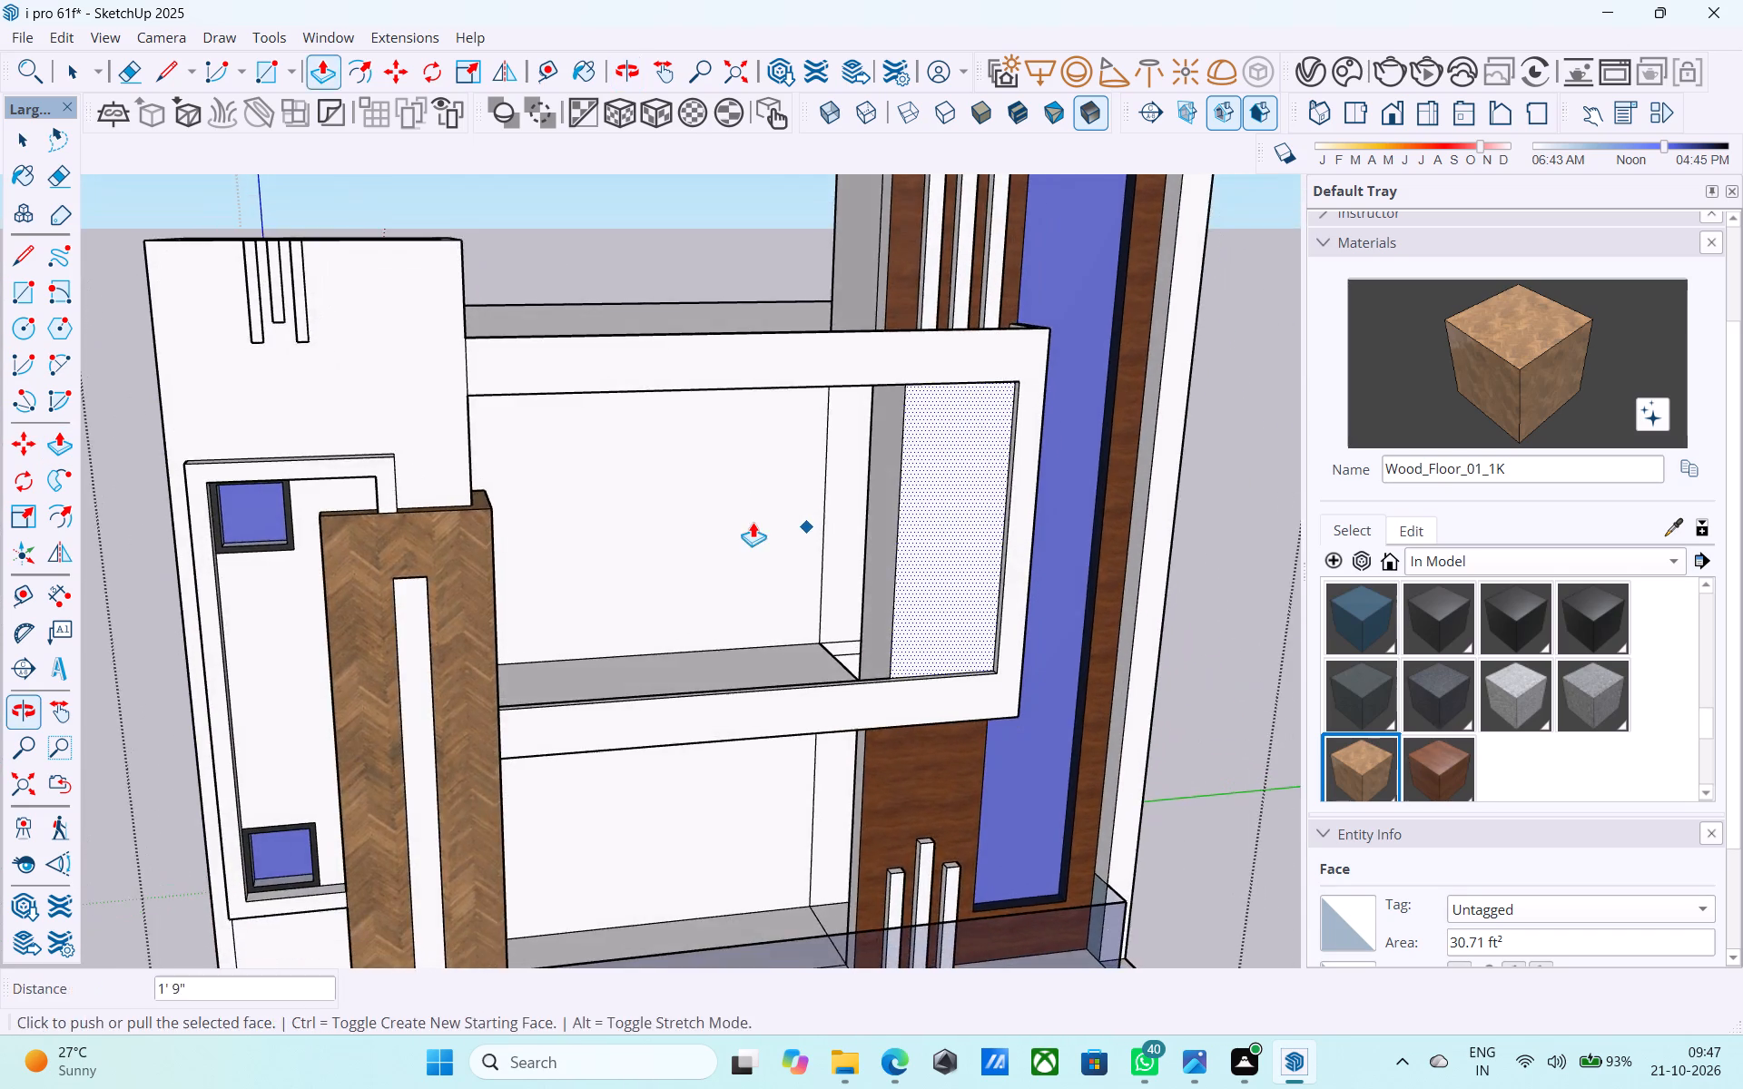
scroll(753, 522, "up", 3)
key("space")
scroll(766, 507, "up", 4)
key("e")
left_click_drag(767, 505, 893, 527)
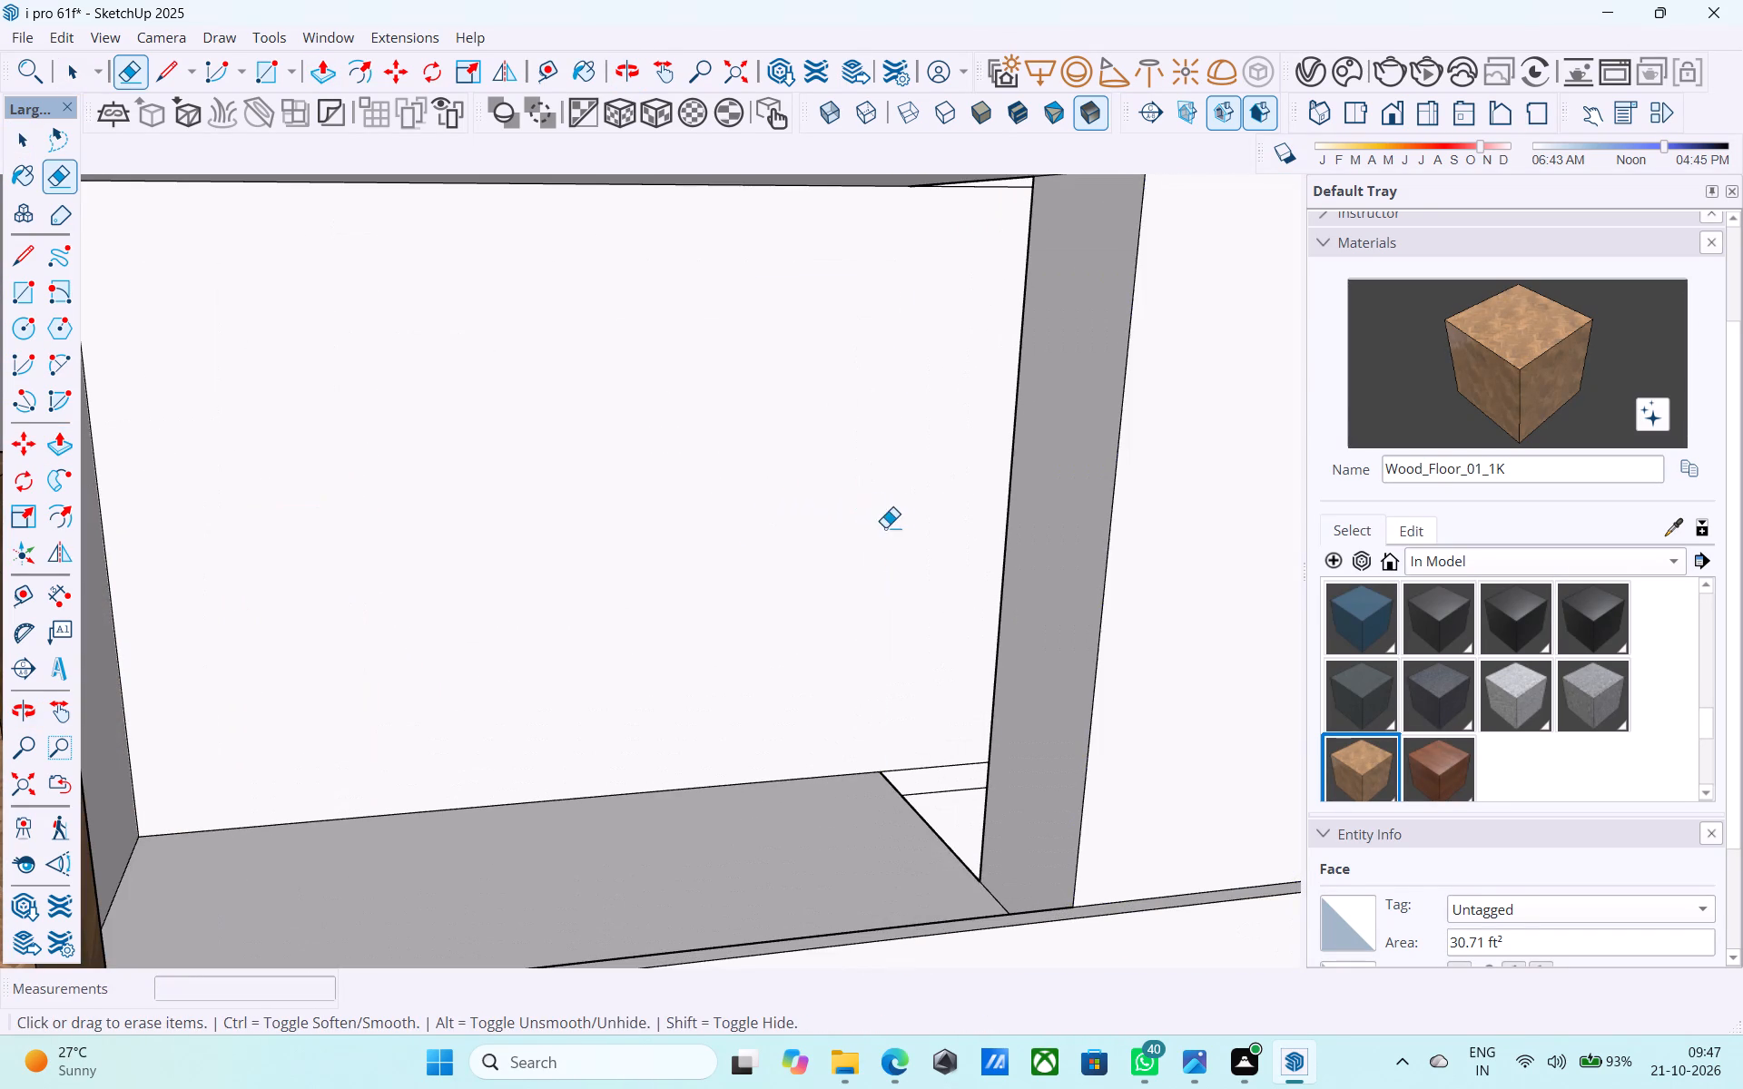
scroll(842, 497, "down", 10)
scroll(707, 822, "up", 4)
left_click_drag(862, 697, 926, 682)
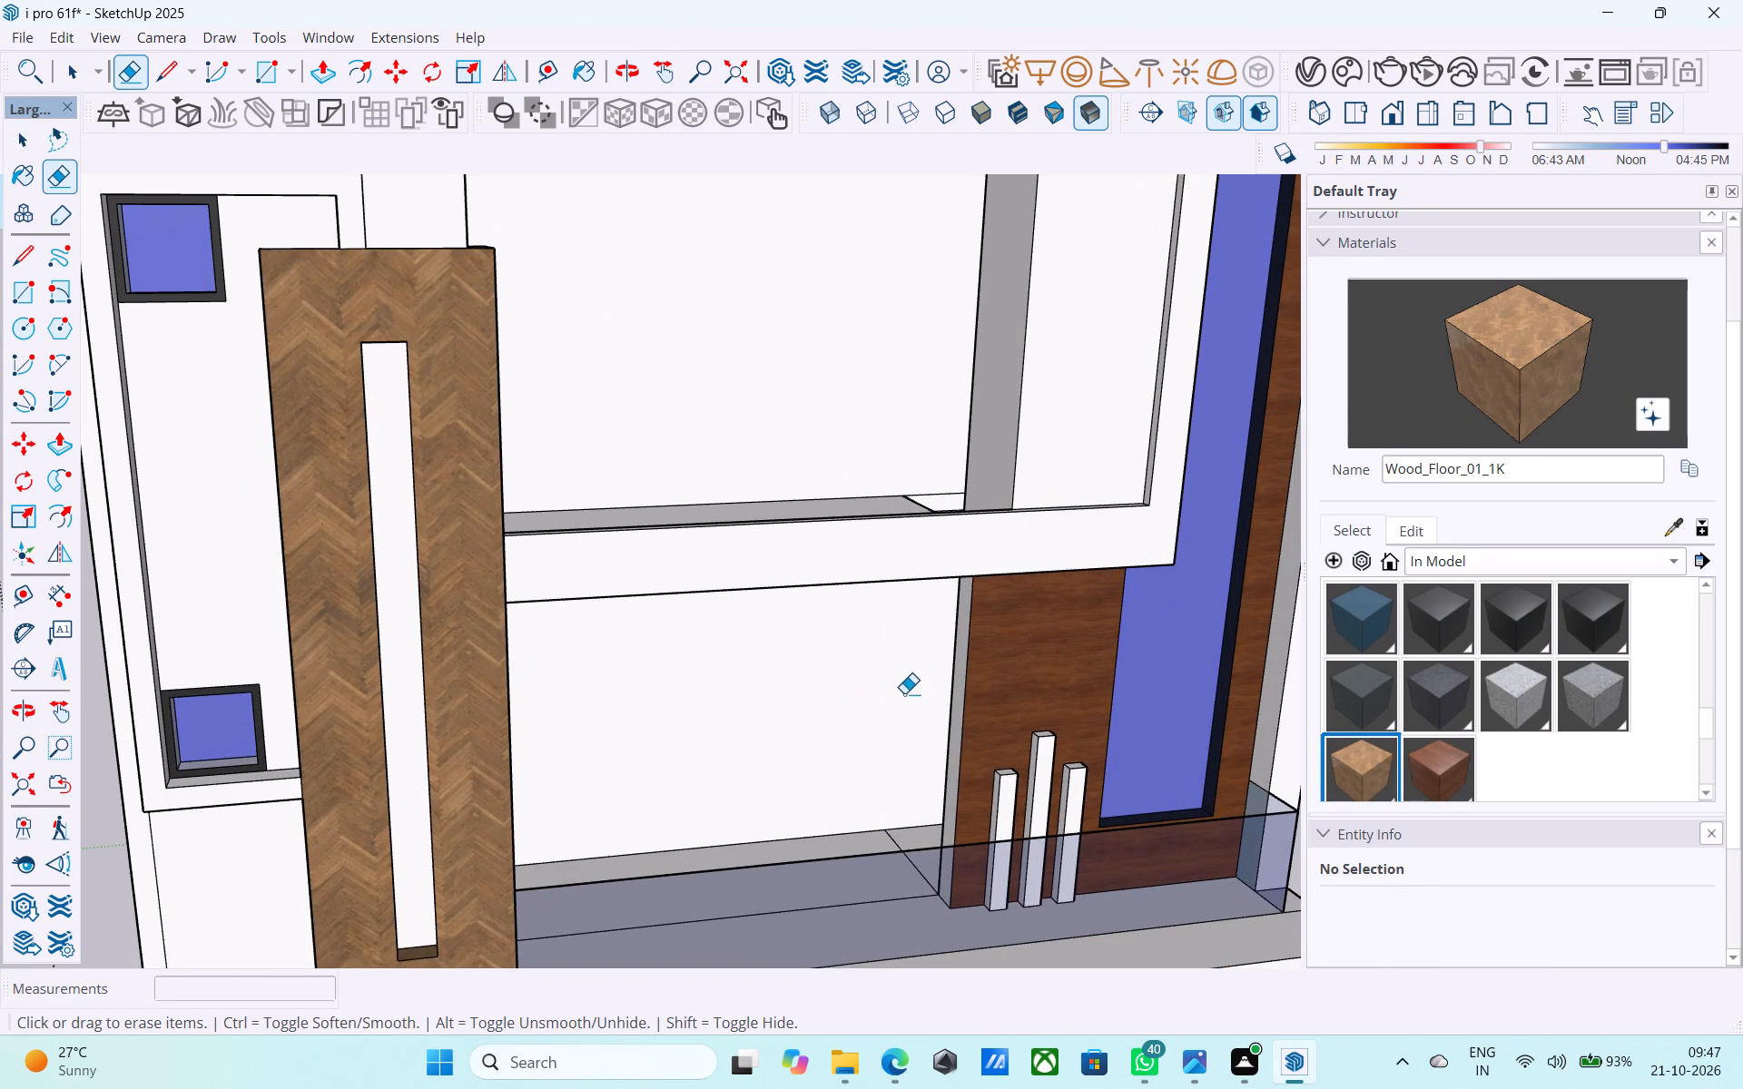
scroll(841, 701, "down", 6)
middle_click_drag(831, 801, 834, 911)
scroll(834, 911, "up", 5)
left_click(889, 805)
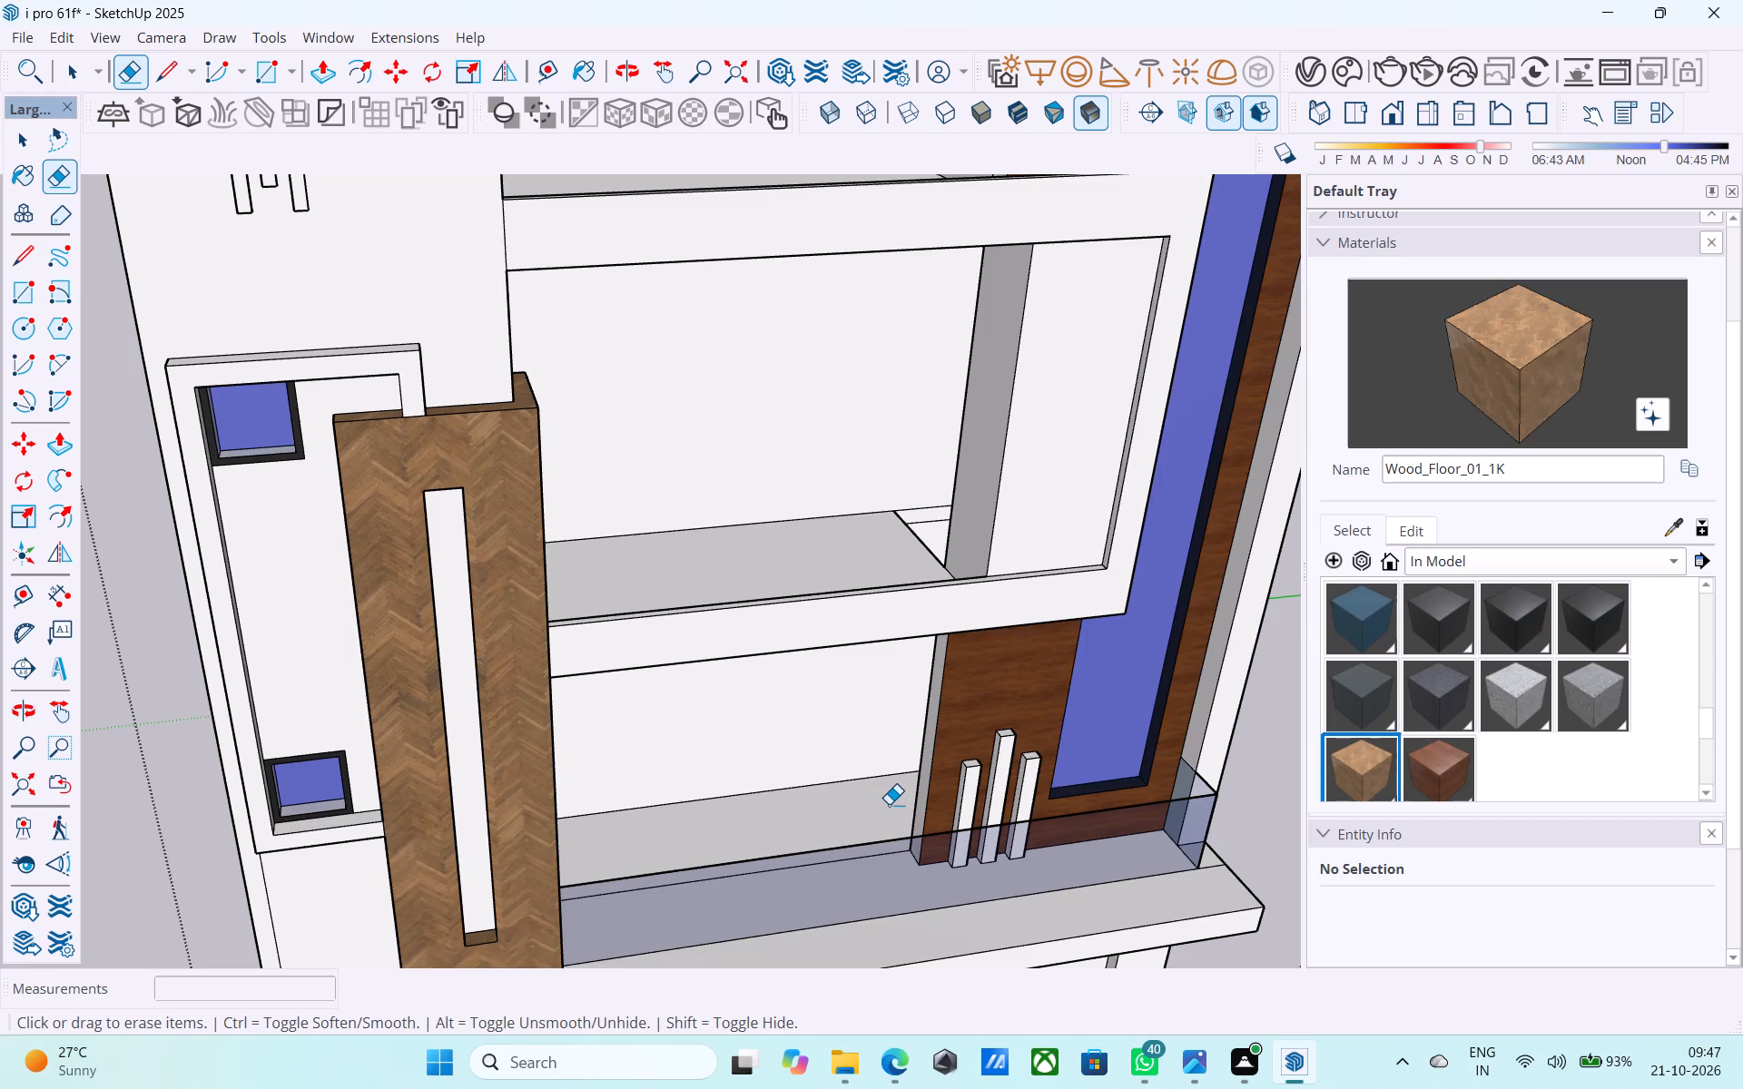
Examine the side wall, both towers and the upper balcony frame from several angles.
scroll(848, 712, "down", 3)
middle_click_drag(848, 711, 1078, 776)
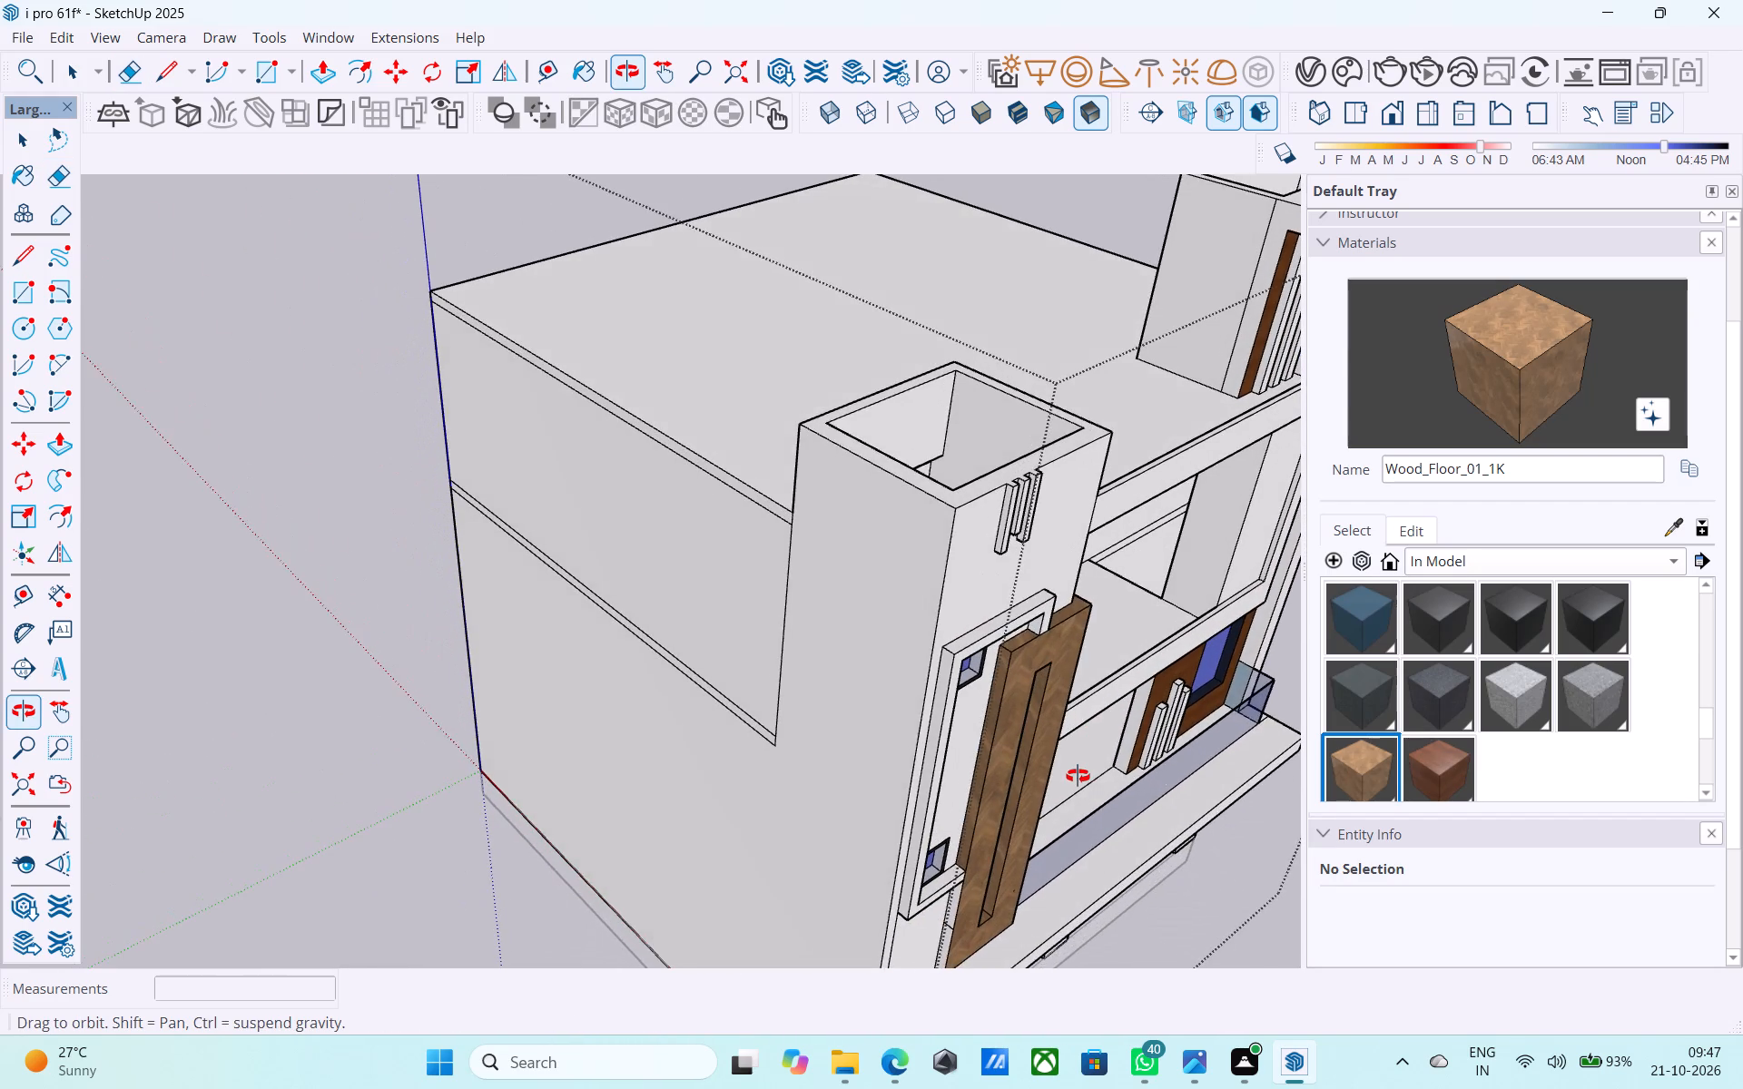
middle_click_drag(1078, 776, 872, 599)
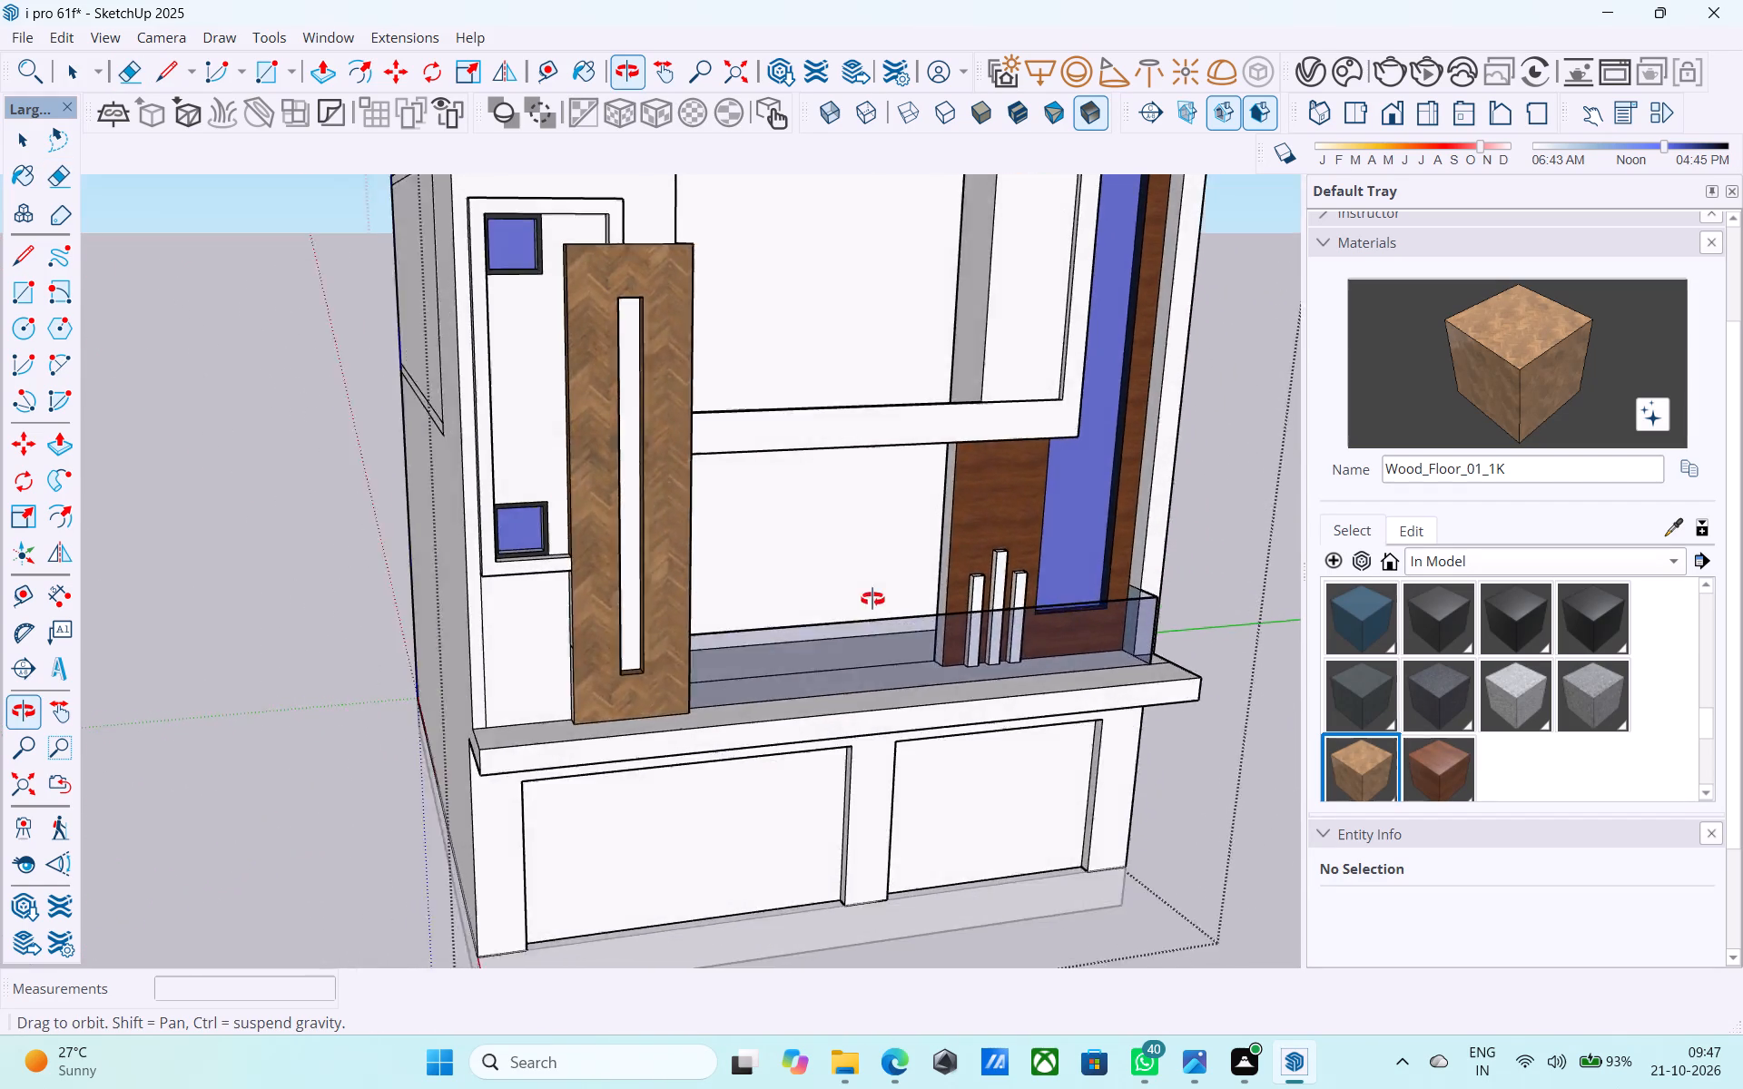
middle_click_drag(872, 599, 662, 675)
scroll(685, 611, "down", 4)
middle_click_drag(685, 610, 812, 724)
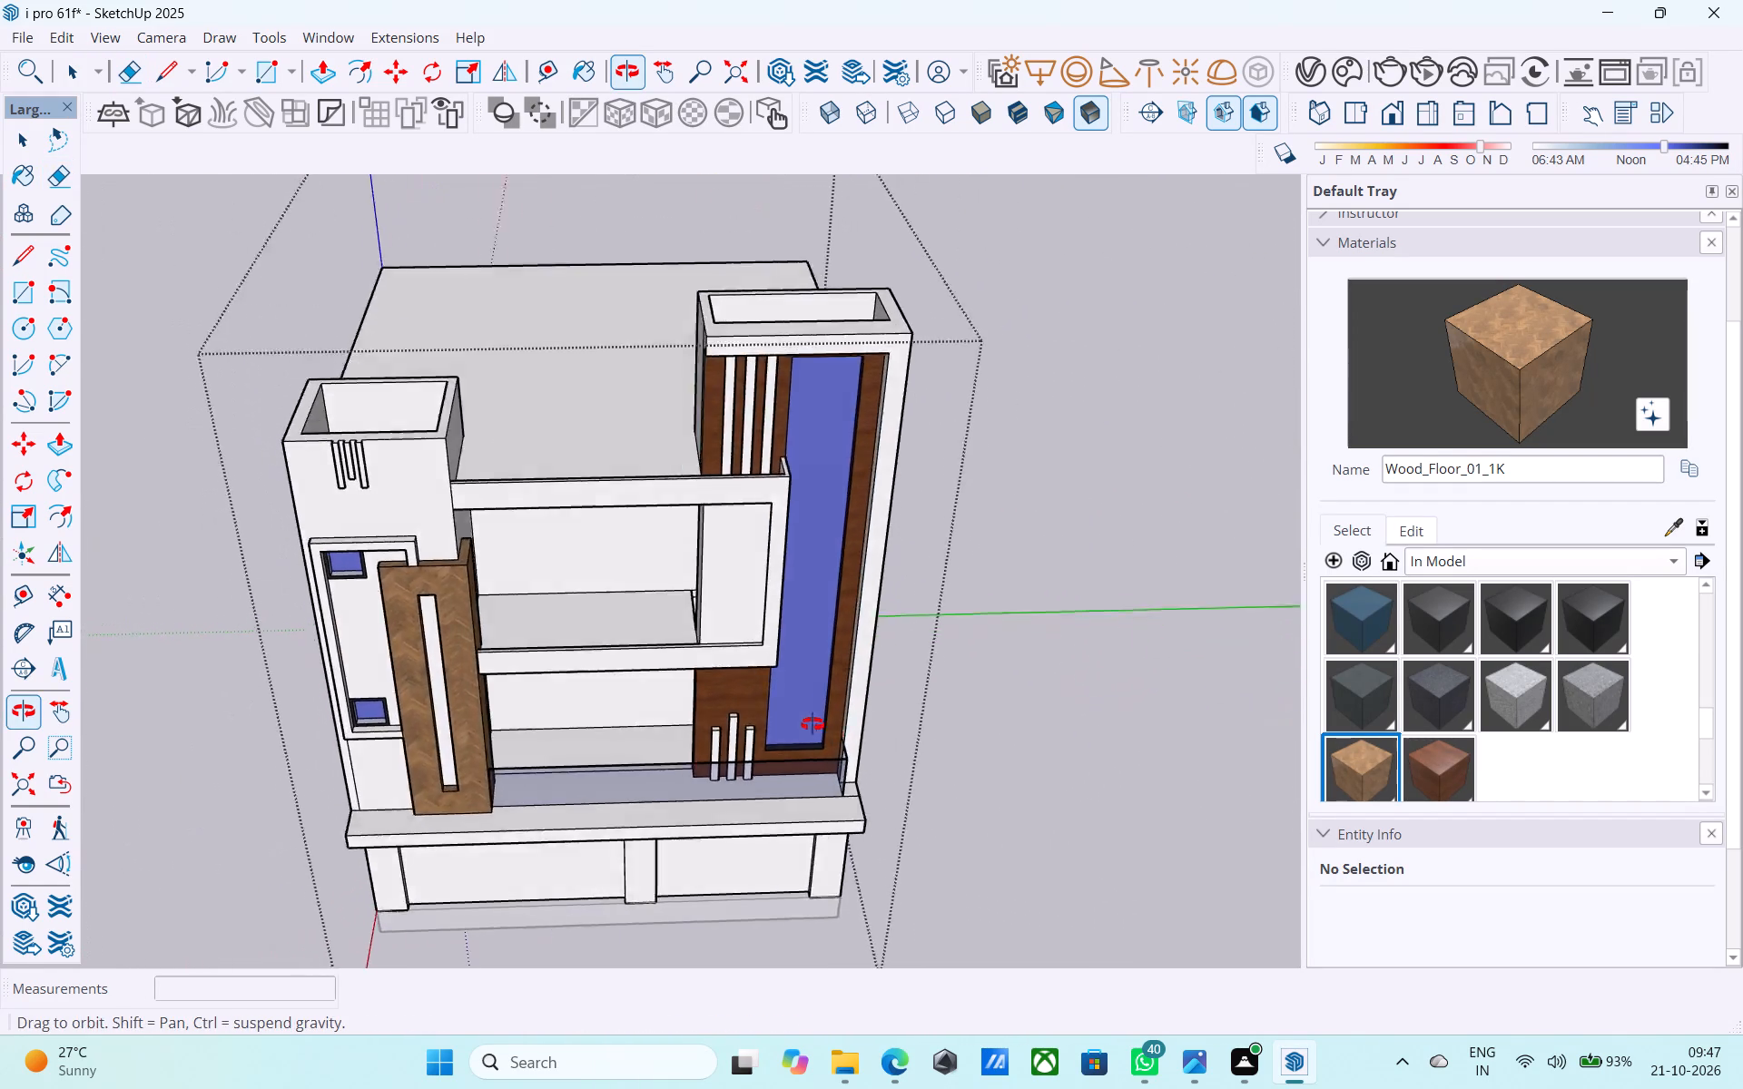
middle_click_drag(812, 724, 1013, 735)
middle_click_drag(903, 602, 860, 600)
scroll(860, 598, "up", 5)
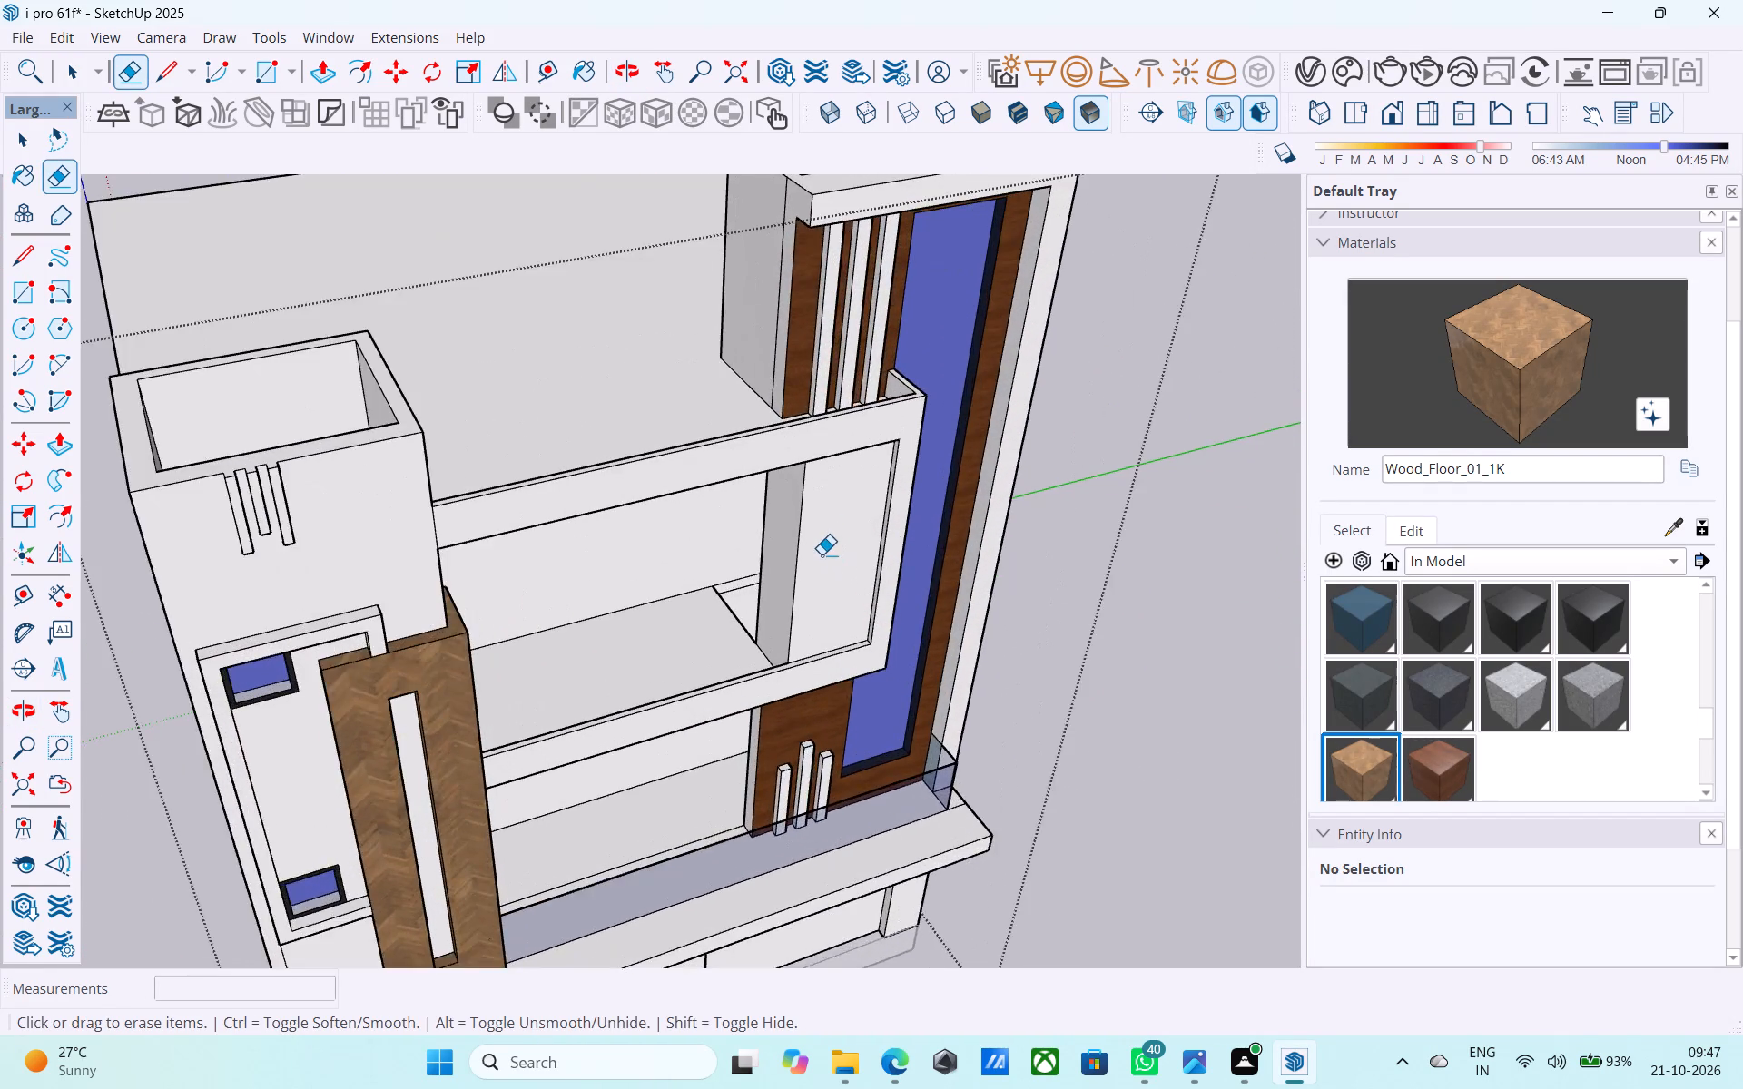
scroll(822, 554, "up", 2)
middle_click_drag(783, 605, 746, 702, "shift")
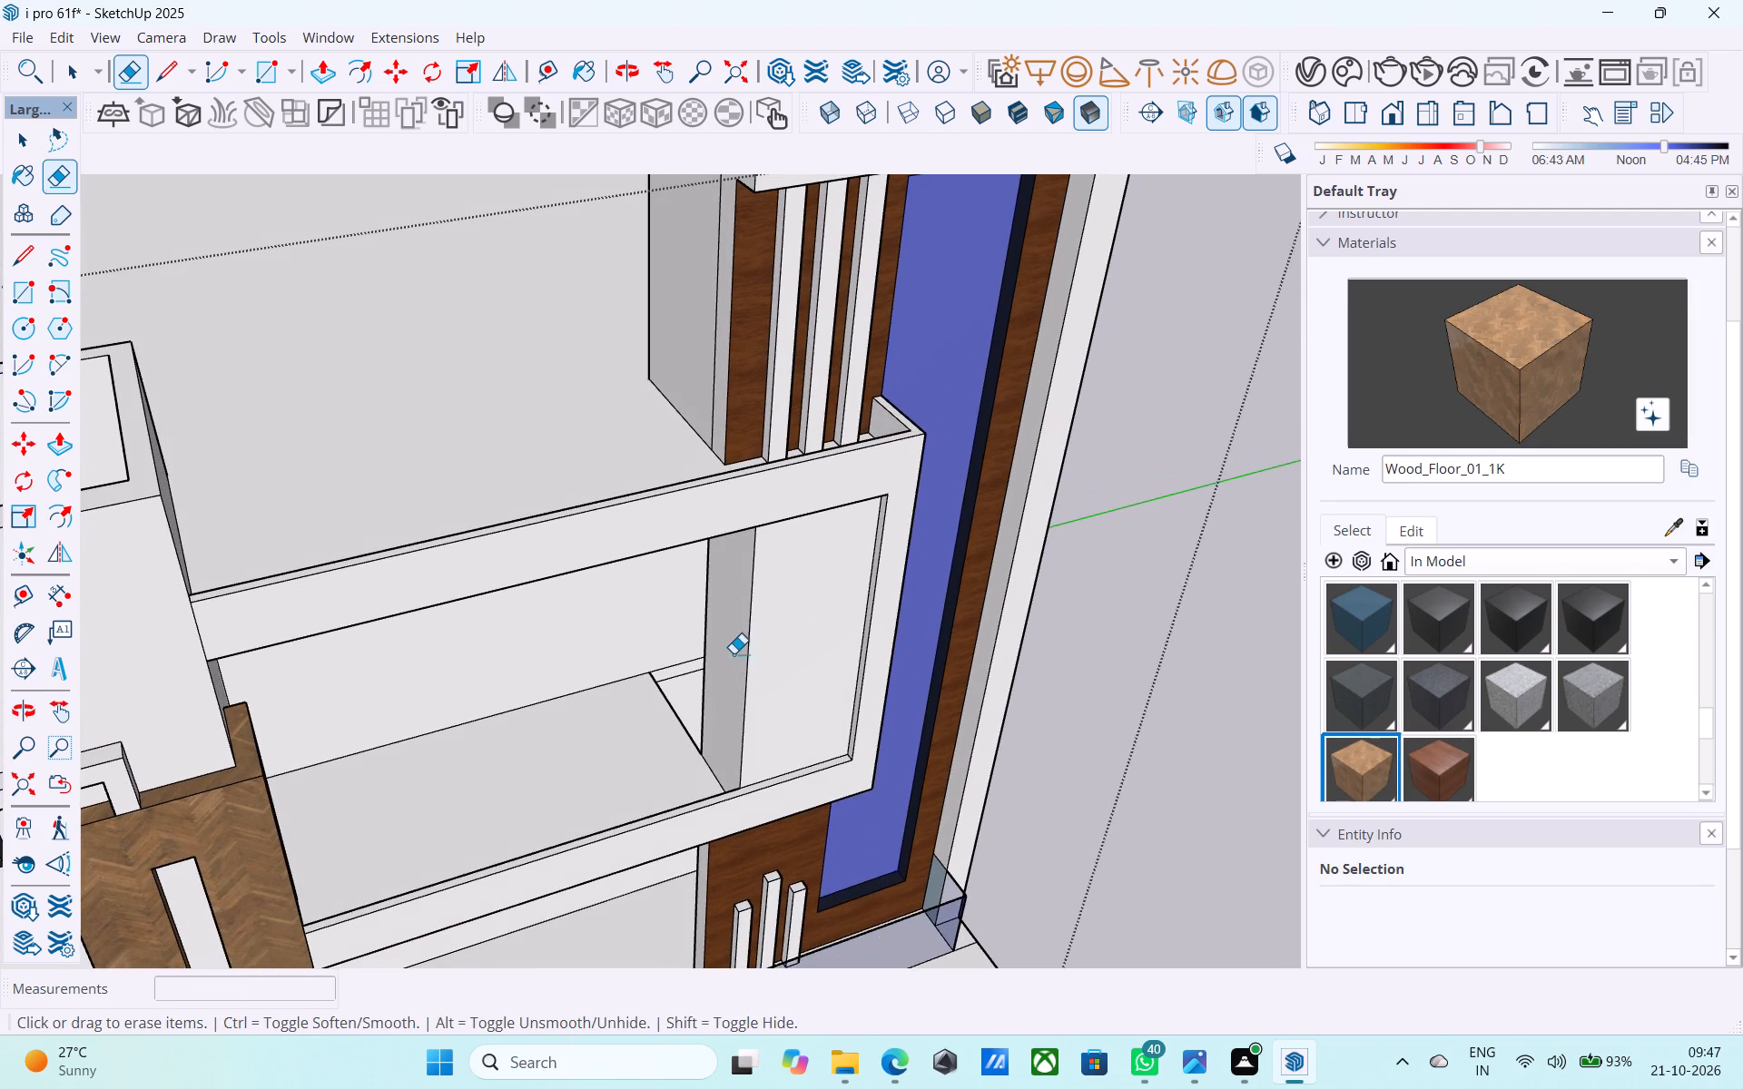
middle_click_drag(731, 635, 751, 607)
scroll(774, 606, "down", 4)
middle_click_drag(782, 605, 608, 634)
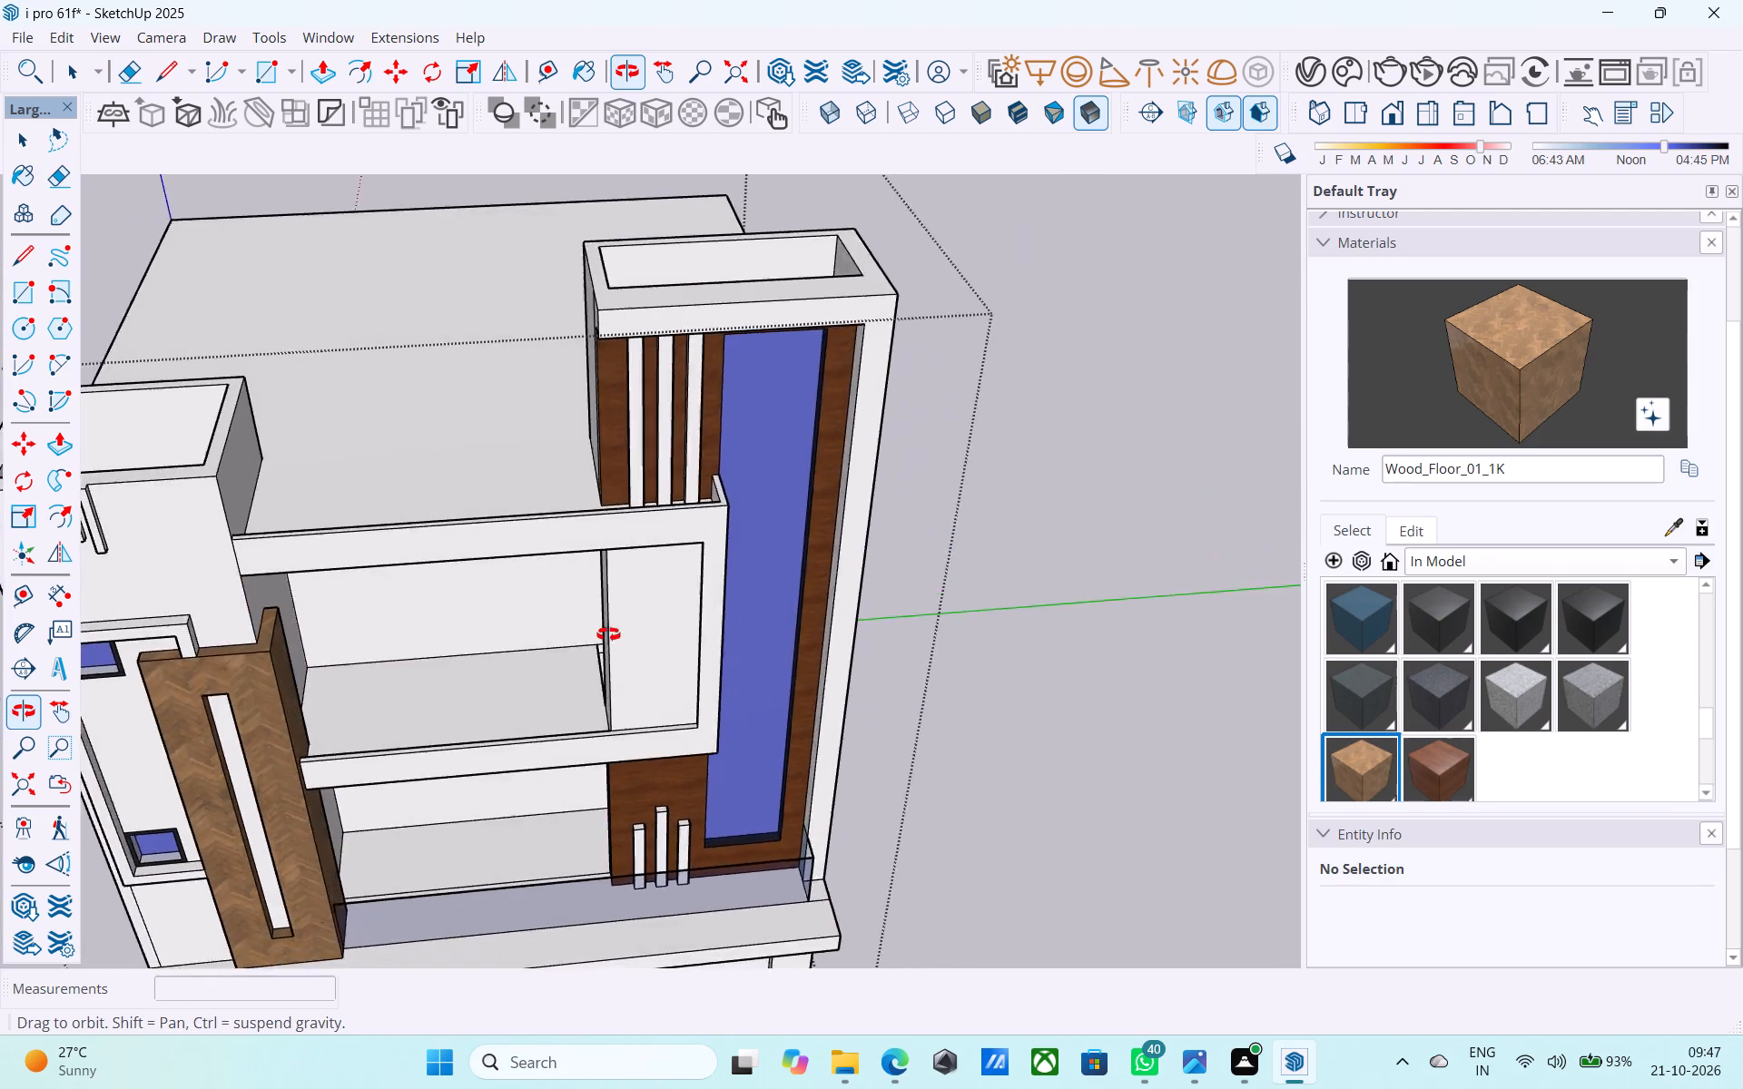
middle_click_drag(608, 634, 959, 643)
Draw a 2' line up the front vertical edge of the white panel inside the upper balcony frame, starting at the frame's bottom.
scroll(954, 657, "up", 6)
key("space")
scroll(940, 671, "up", 3)
key("l")
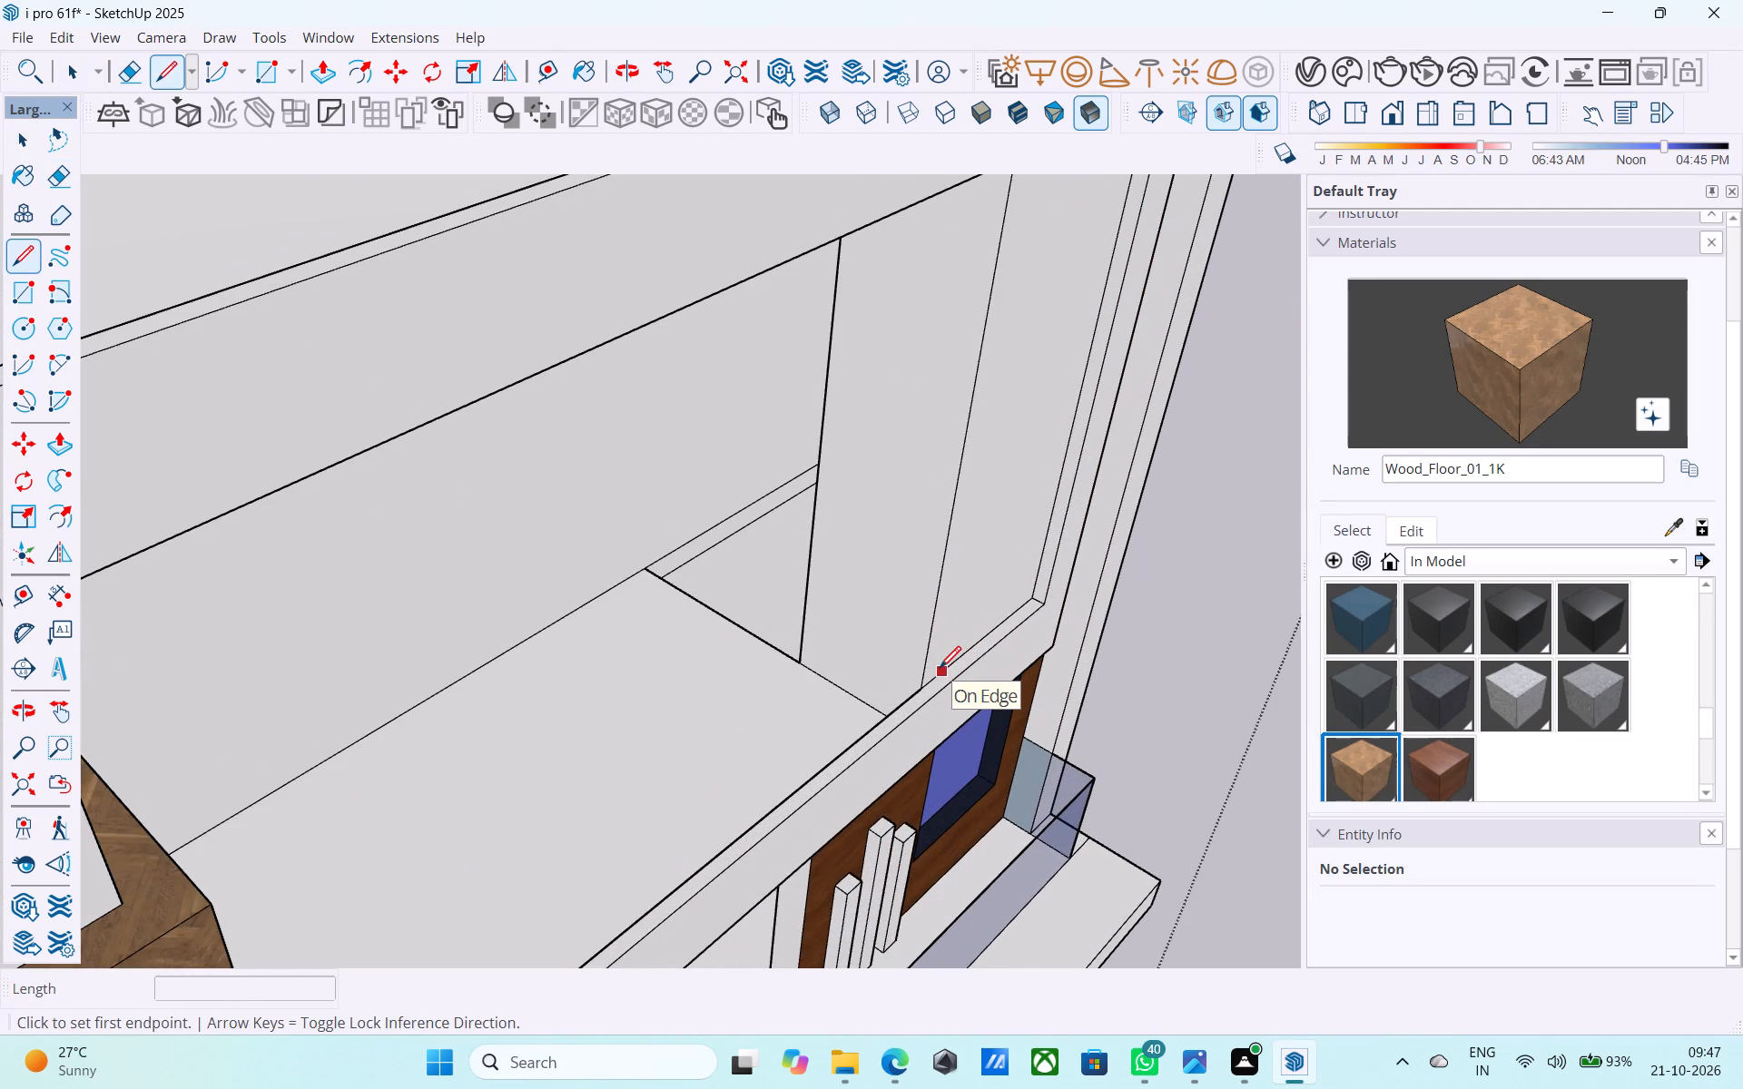
left_click(924, 678)
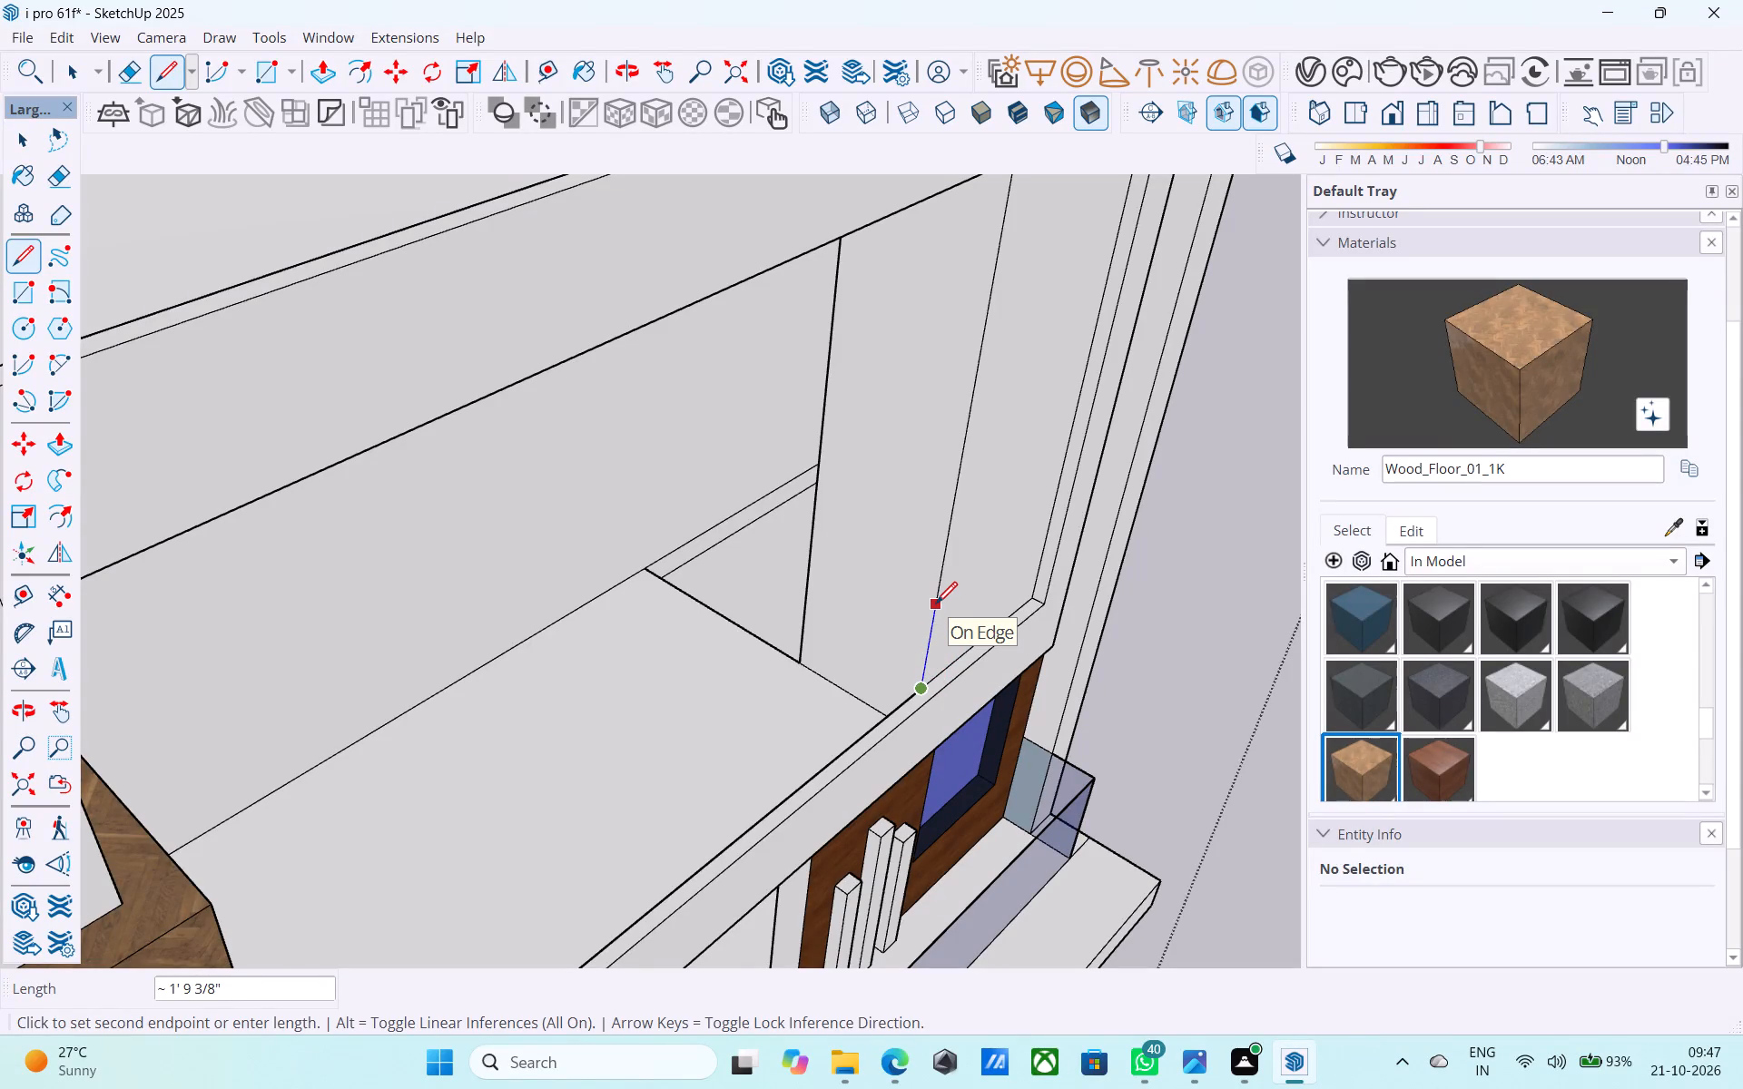
type("2'")
key("Return")
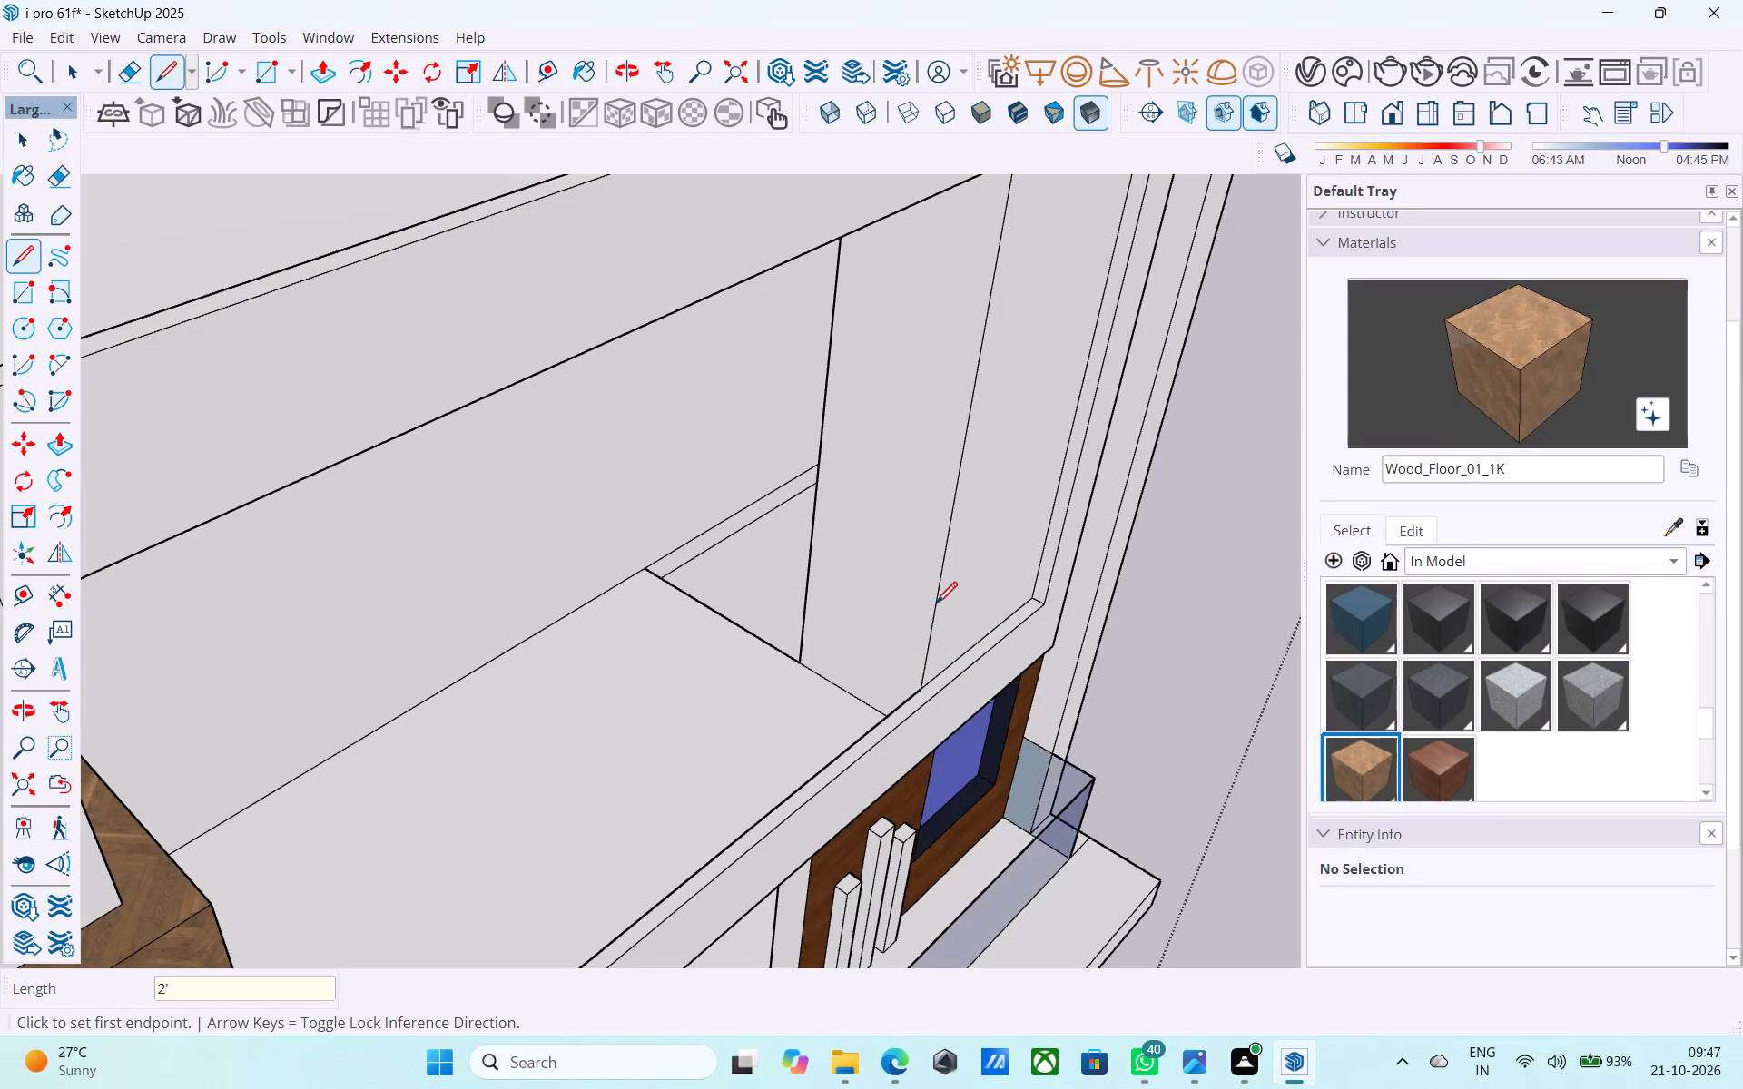
Draw a vertical railing rectangle about 12' by 2' from the line's top end across the upper balcony opening to the wood panel.
key("r")
left_click(938, 594)
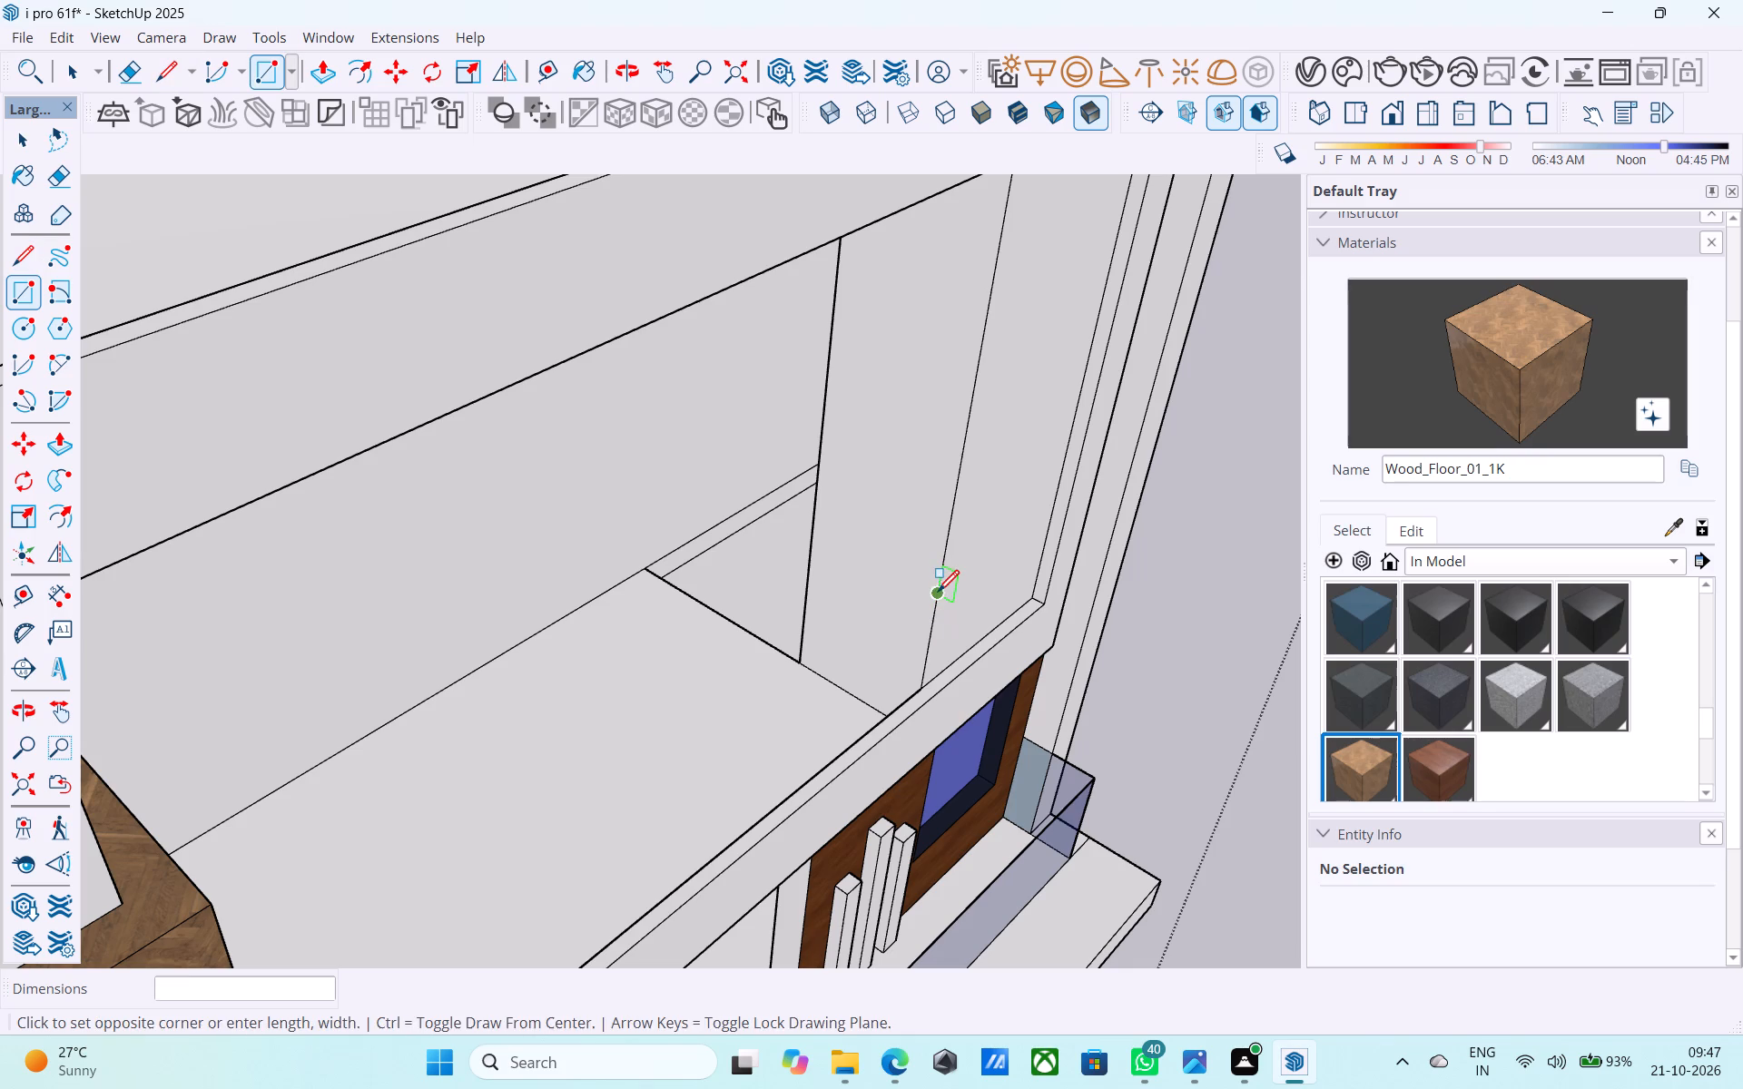
scroll(934, 591, "down", 6)
middle_click_drag(911, 603, 140, 667)
scroll(1090, 628, "down", 5)
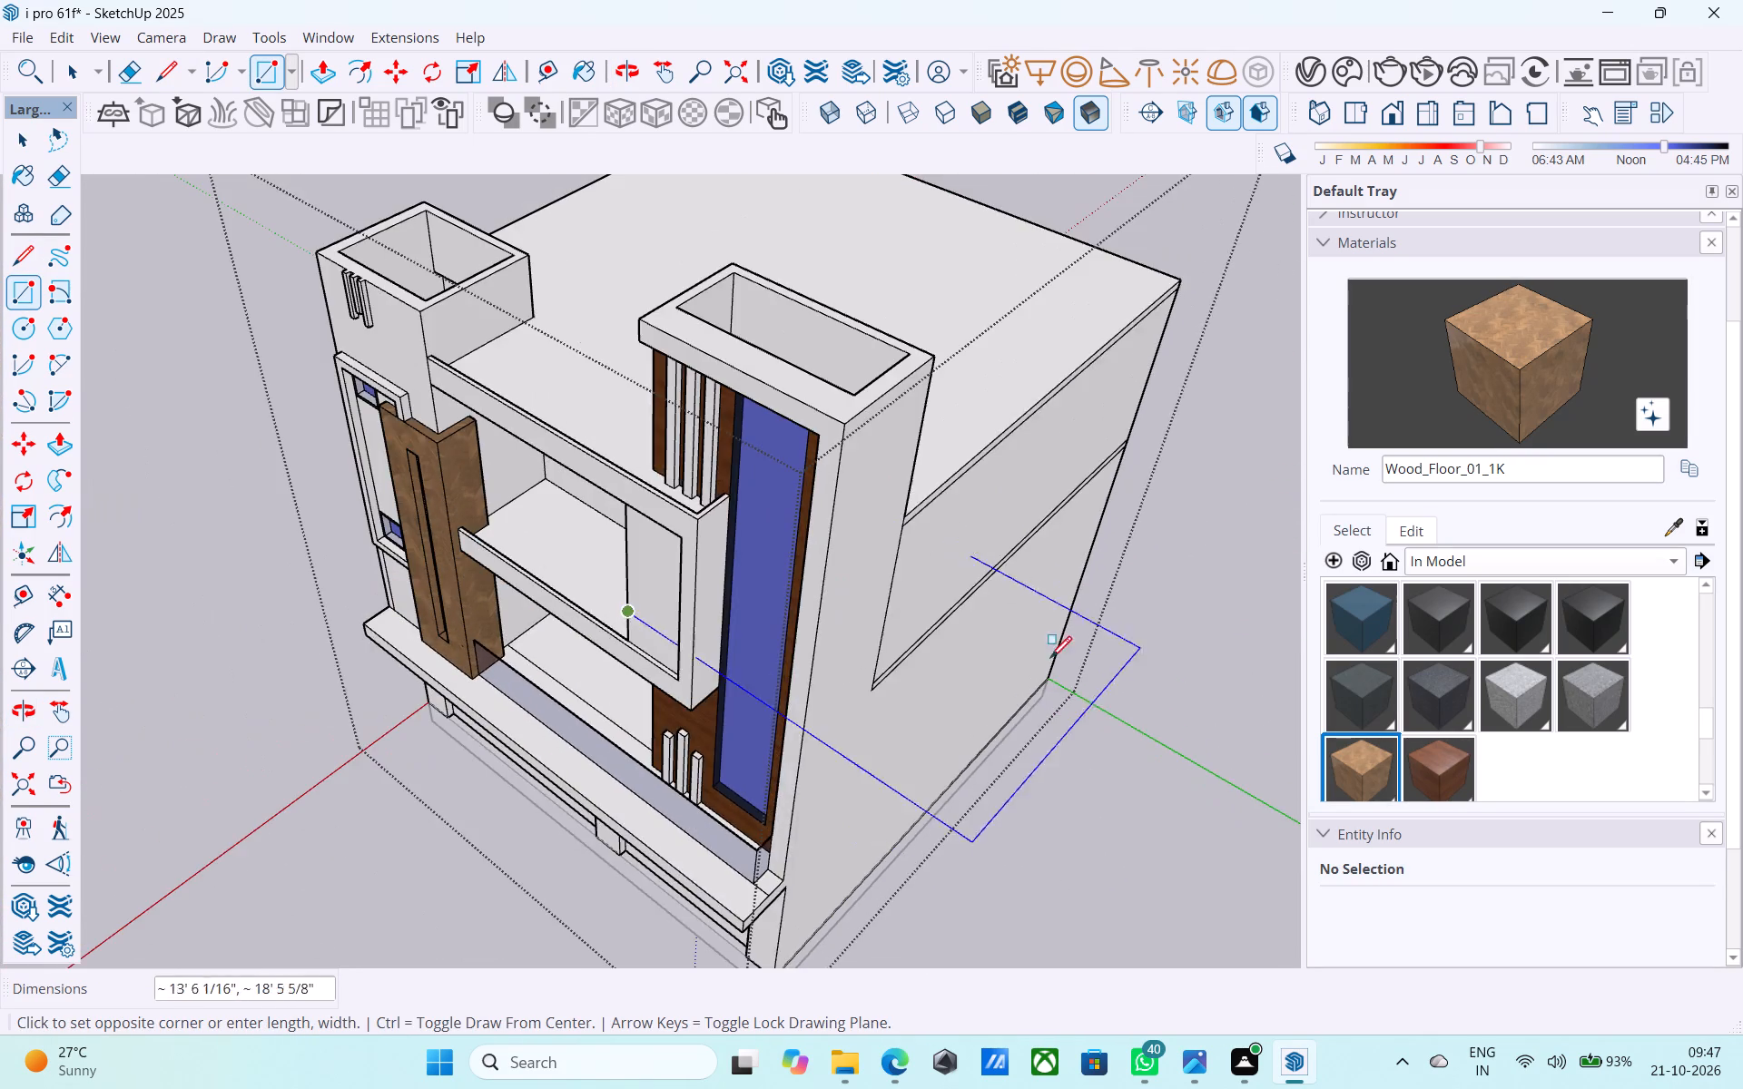
scroll(501, 609, "up", 5)
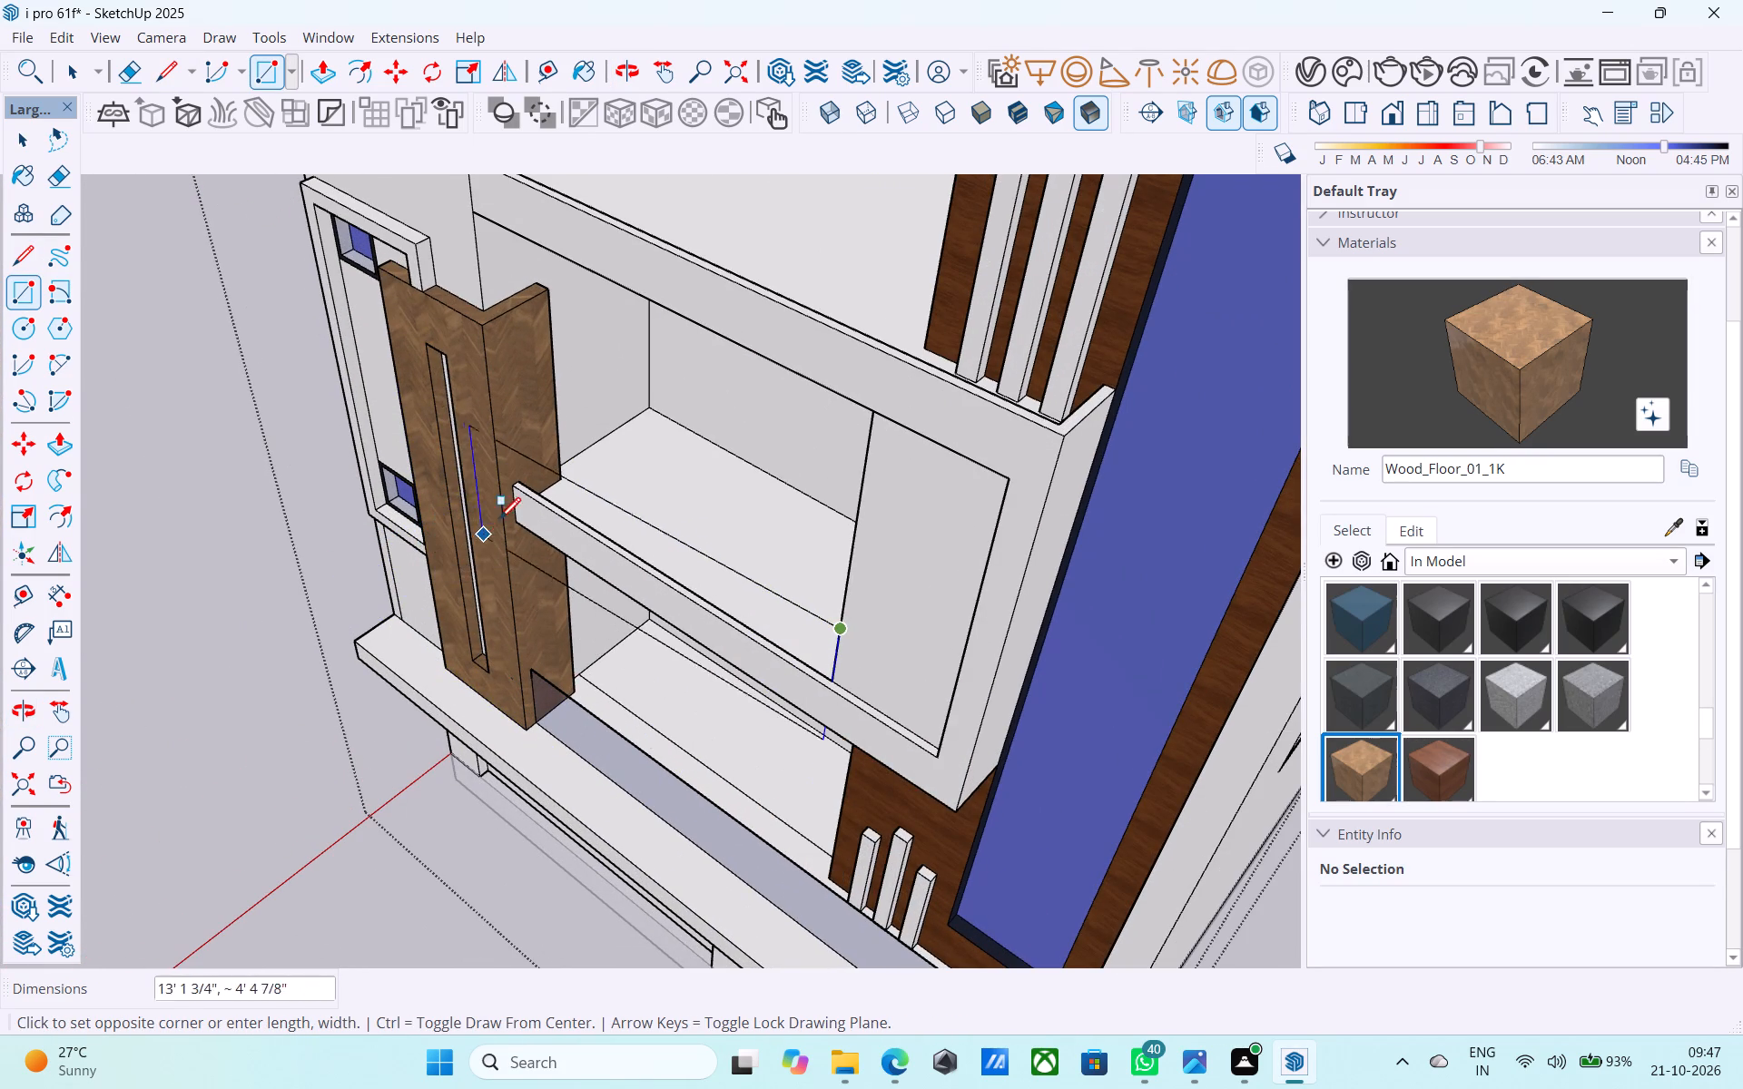
scroll(549, 479, "up", 11)
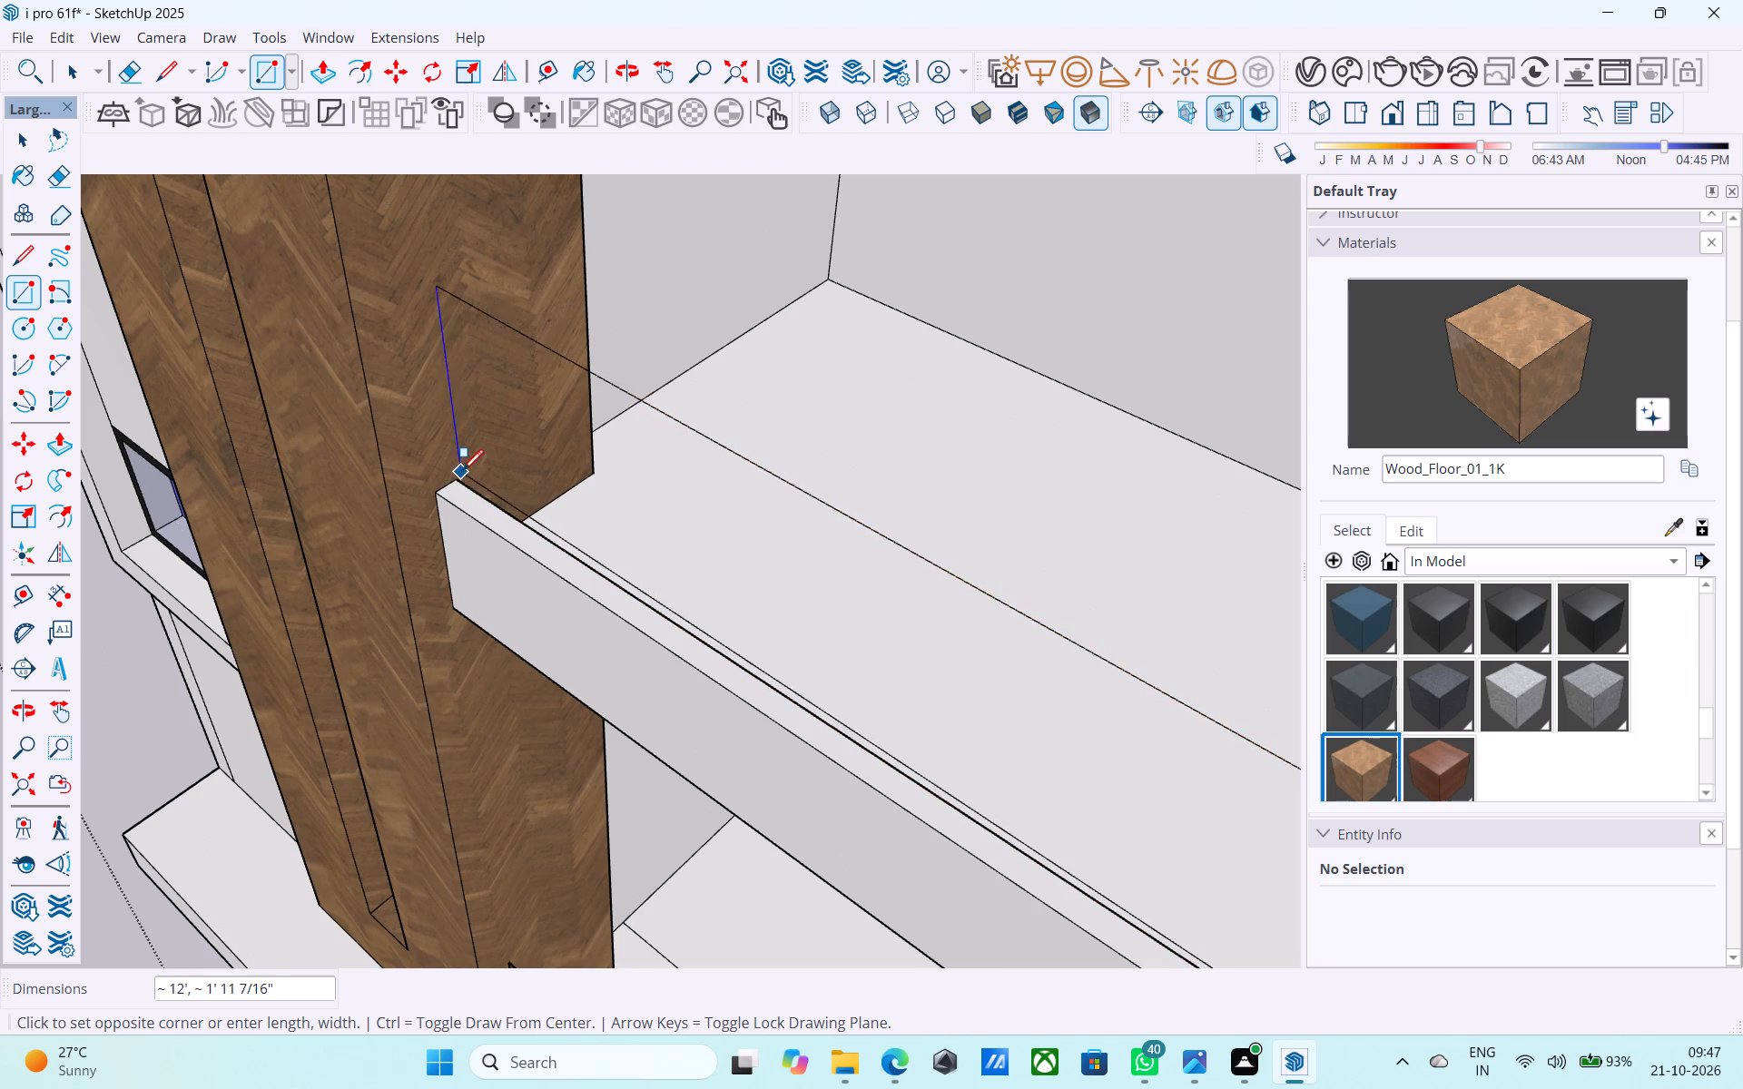
left_click(460, 478)
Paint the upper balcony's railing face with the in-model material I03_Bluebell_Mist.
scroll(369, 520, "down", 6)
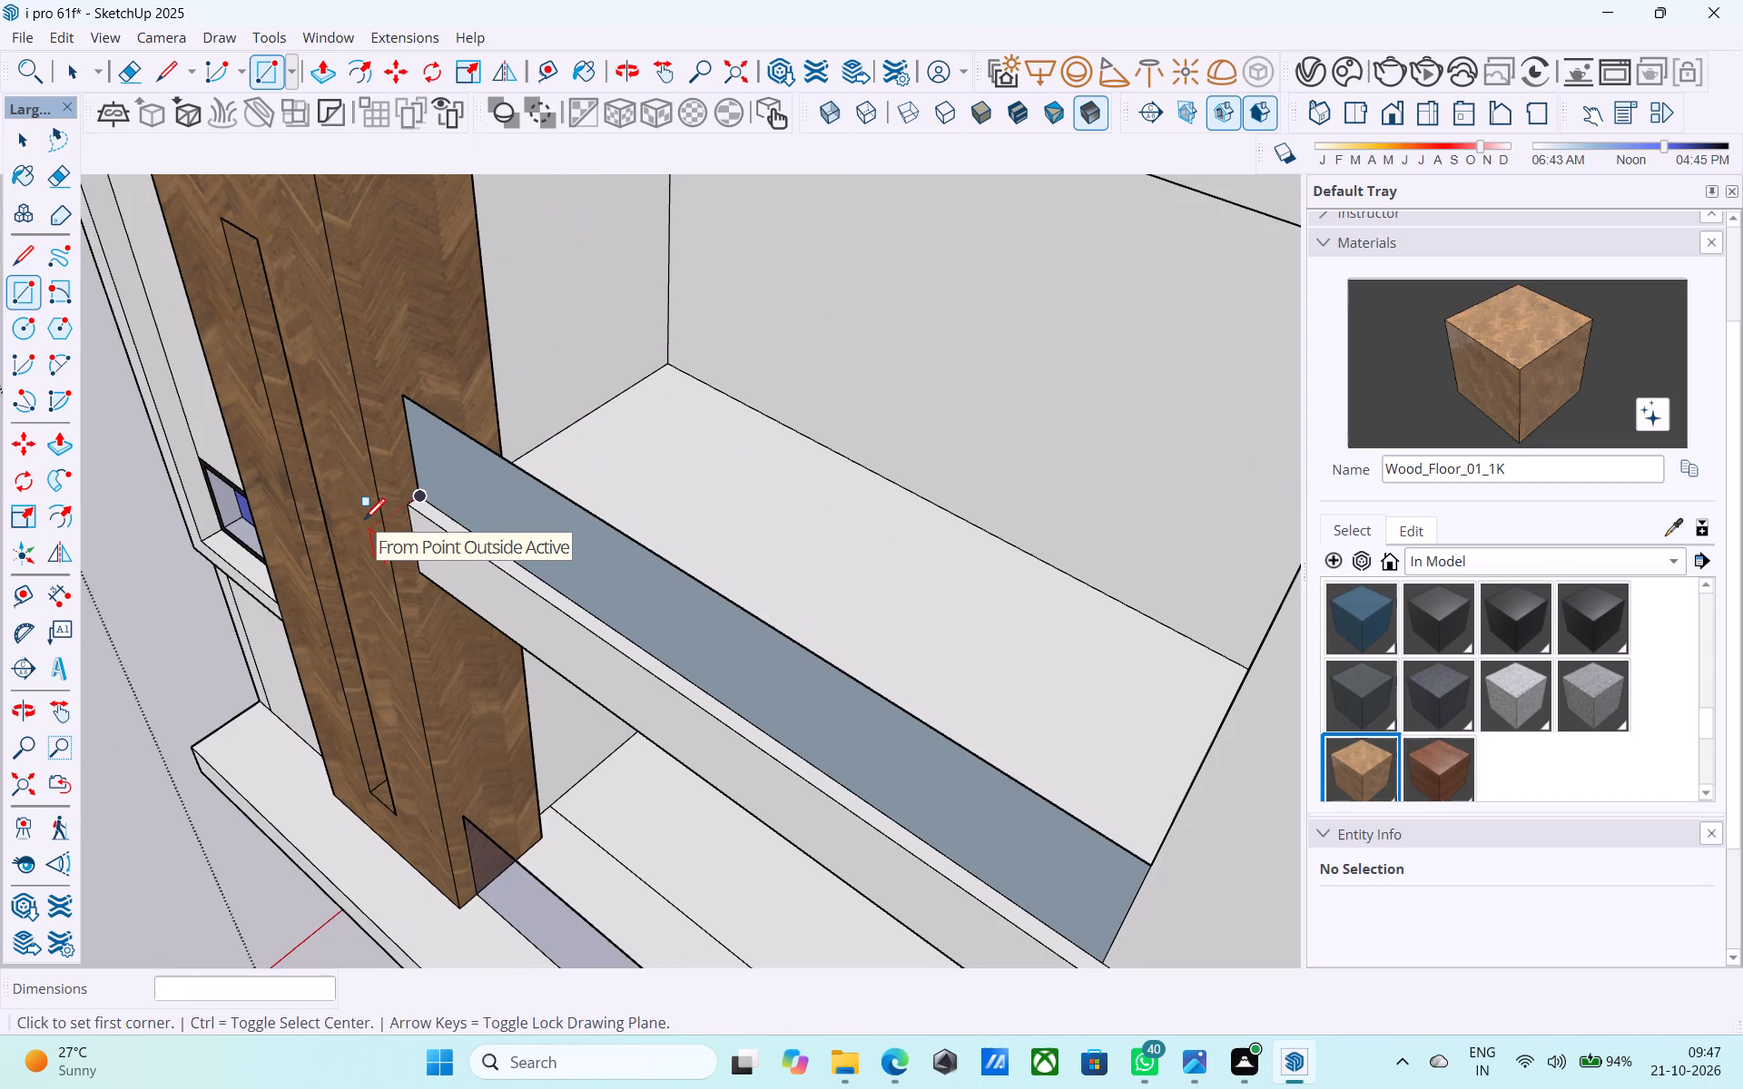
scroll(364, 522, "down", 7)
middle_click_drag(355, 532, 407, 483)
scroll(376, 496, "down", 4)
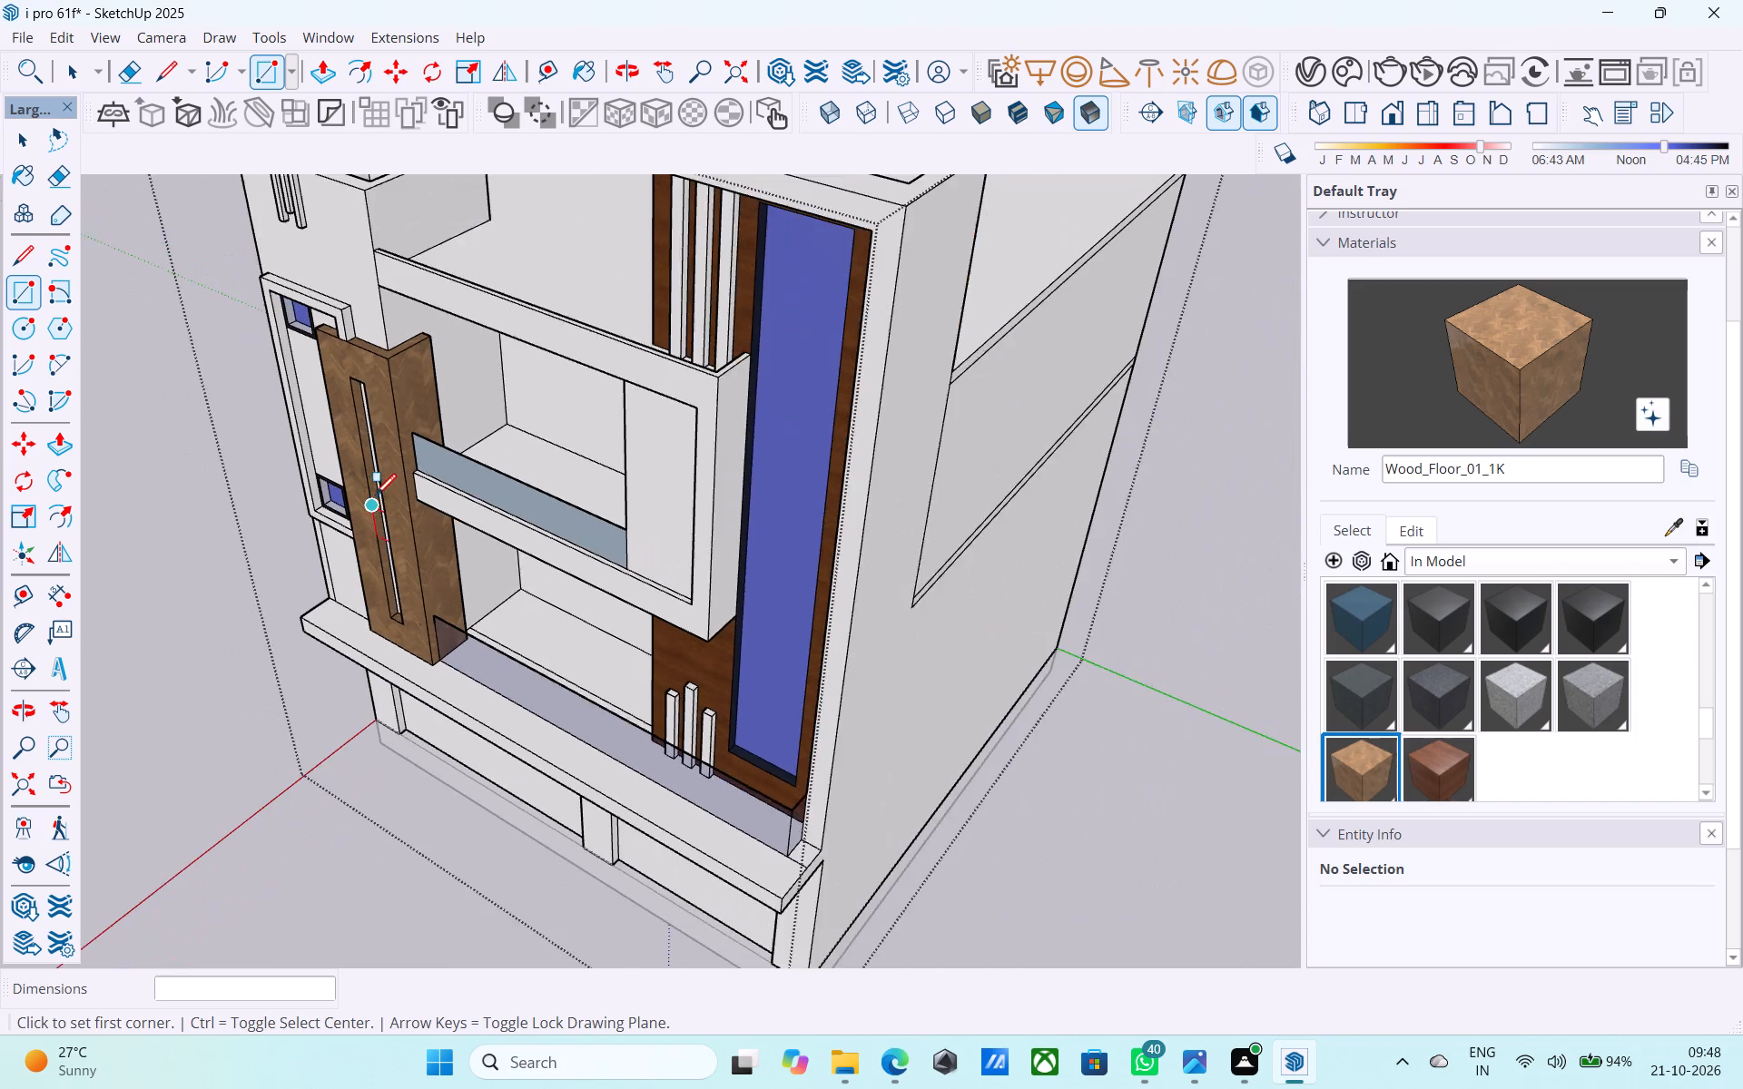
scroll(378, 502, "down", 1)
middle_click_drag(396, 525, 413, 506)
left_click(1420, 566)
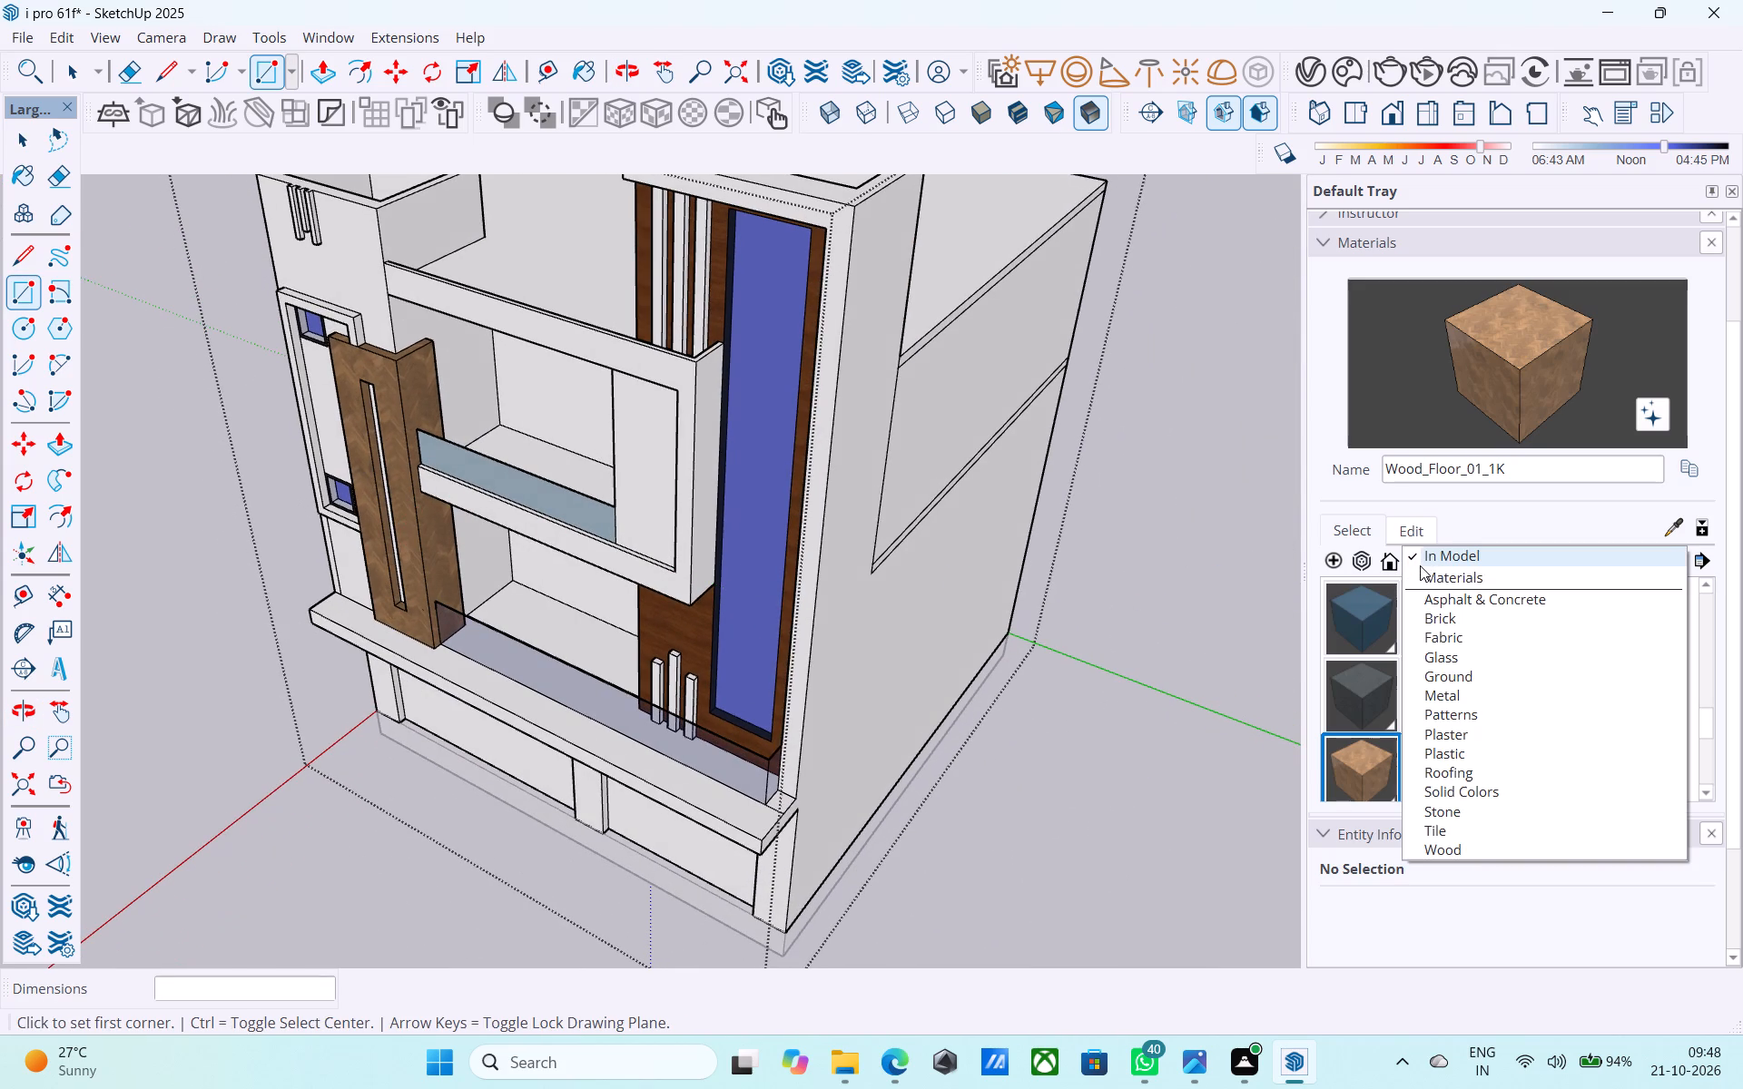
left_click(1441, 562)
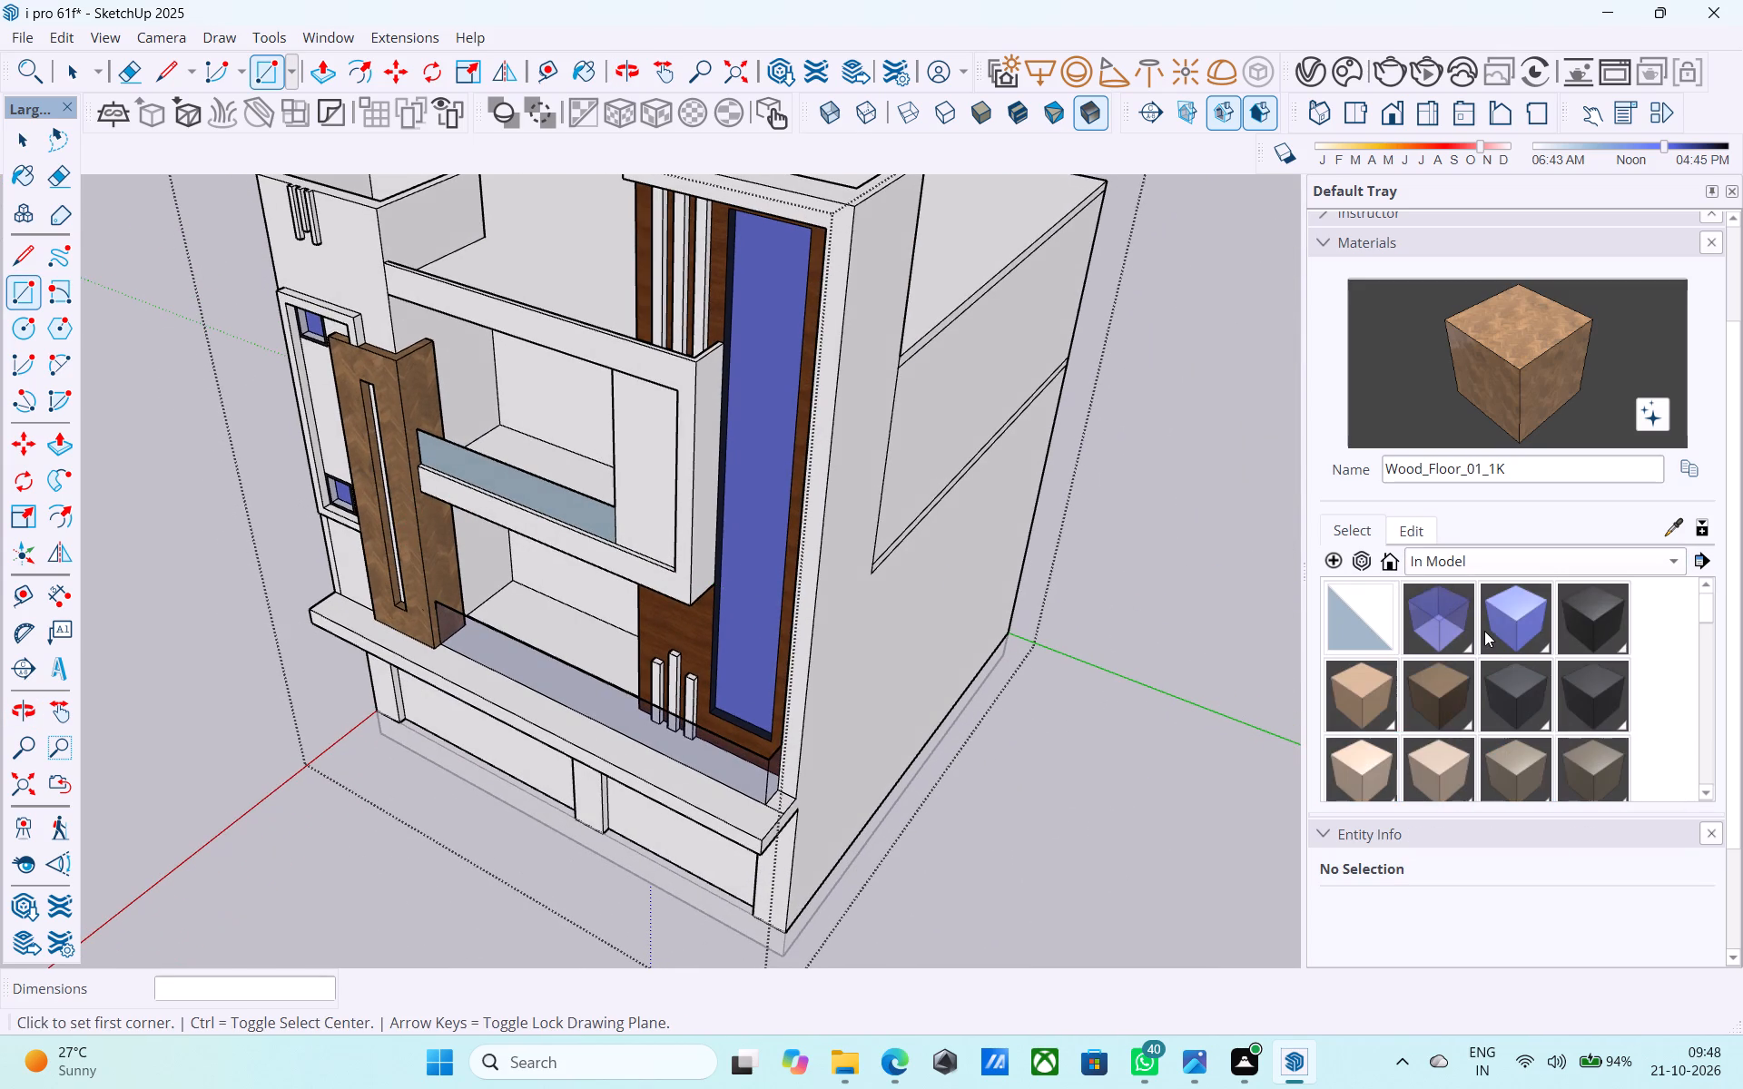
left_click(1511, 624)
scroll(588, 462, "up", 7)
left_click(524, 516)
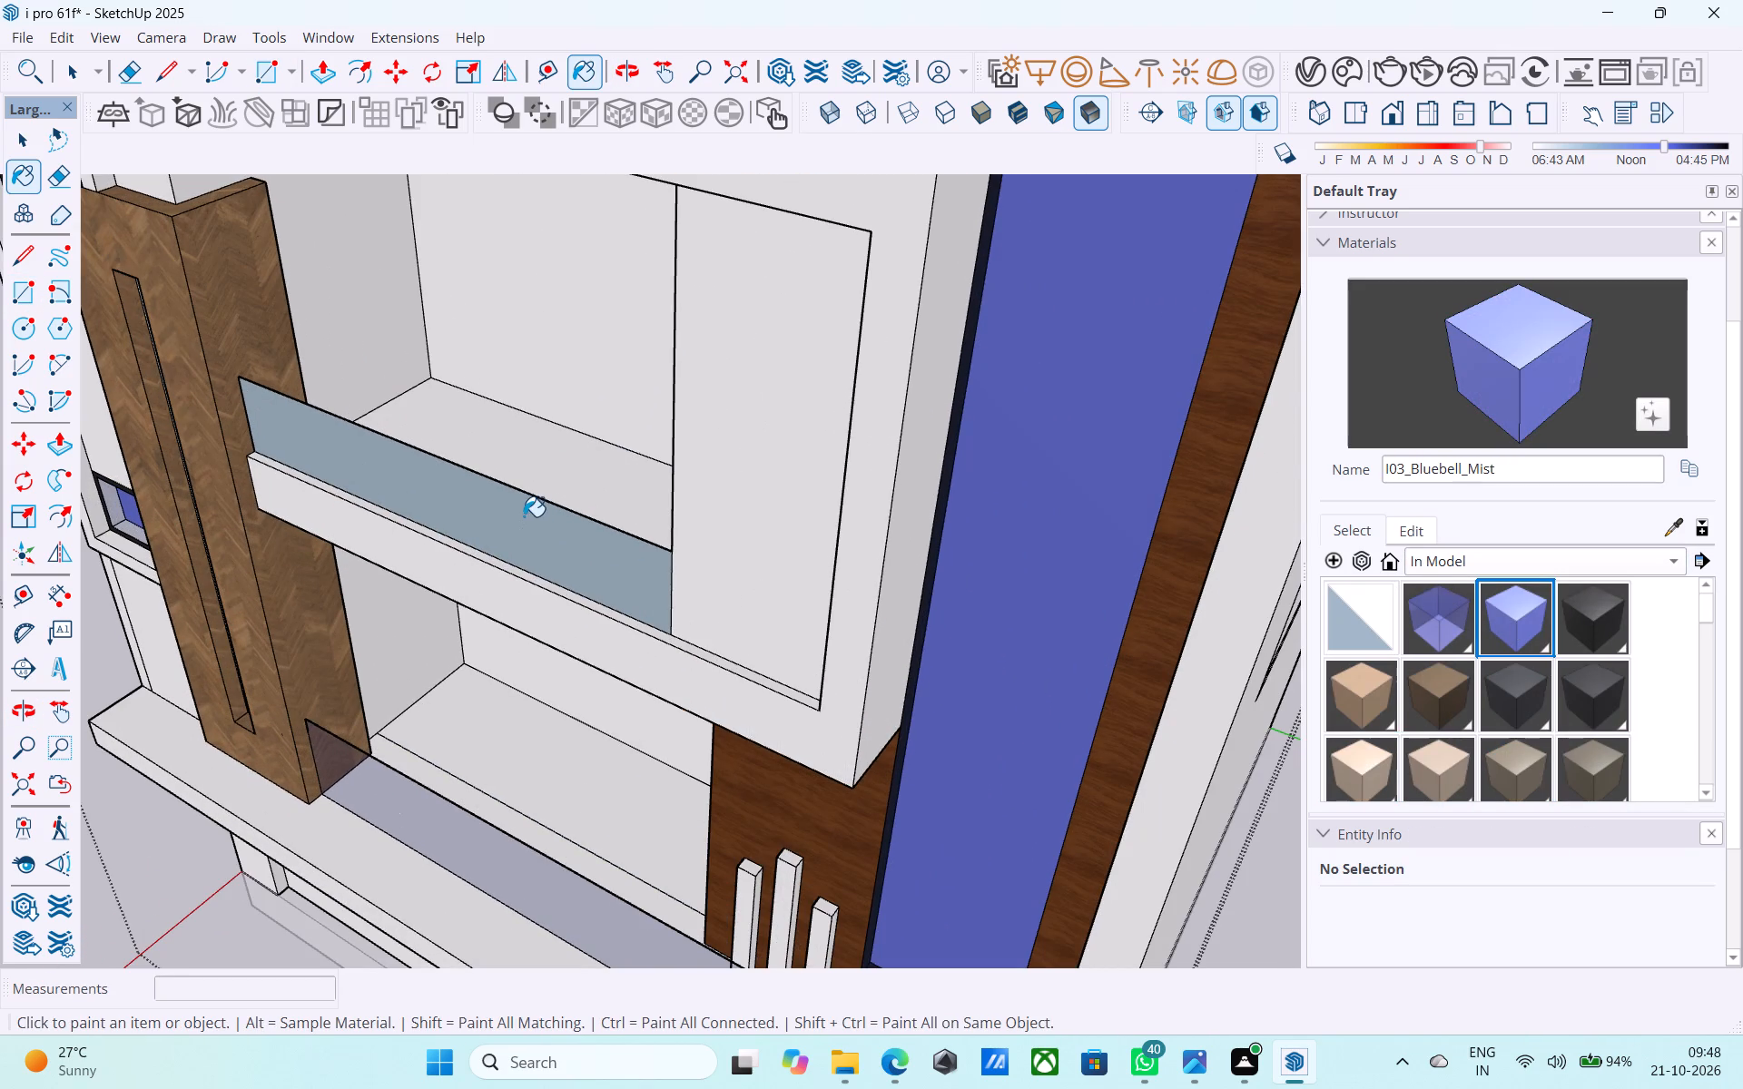
Paint the upper balcony's railing face with the in-model material Glass_Basic_01.
scroll(524, 516, "down", 4)
middle_click_drag(524, 516, 537, 411)
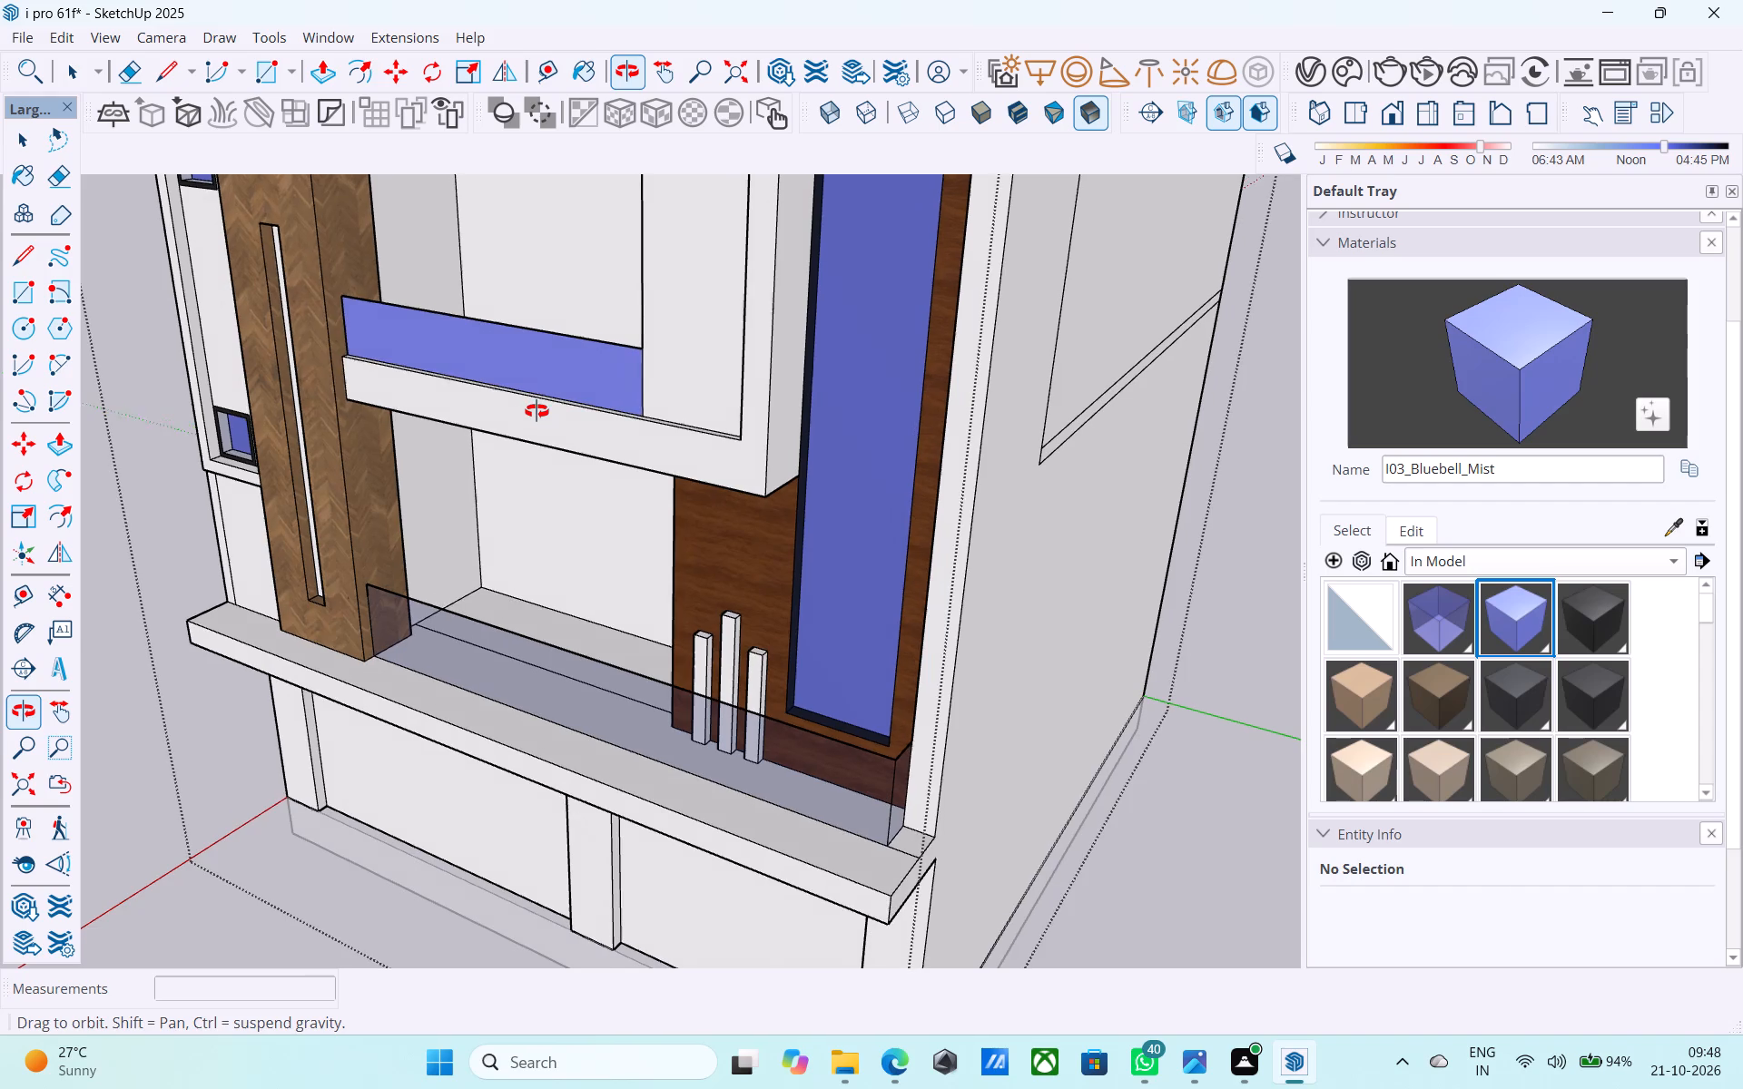
middle_click_drag(537, 411, 537, 410)
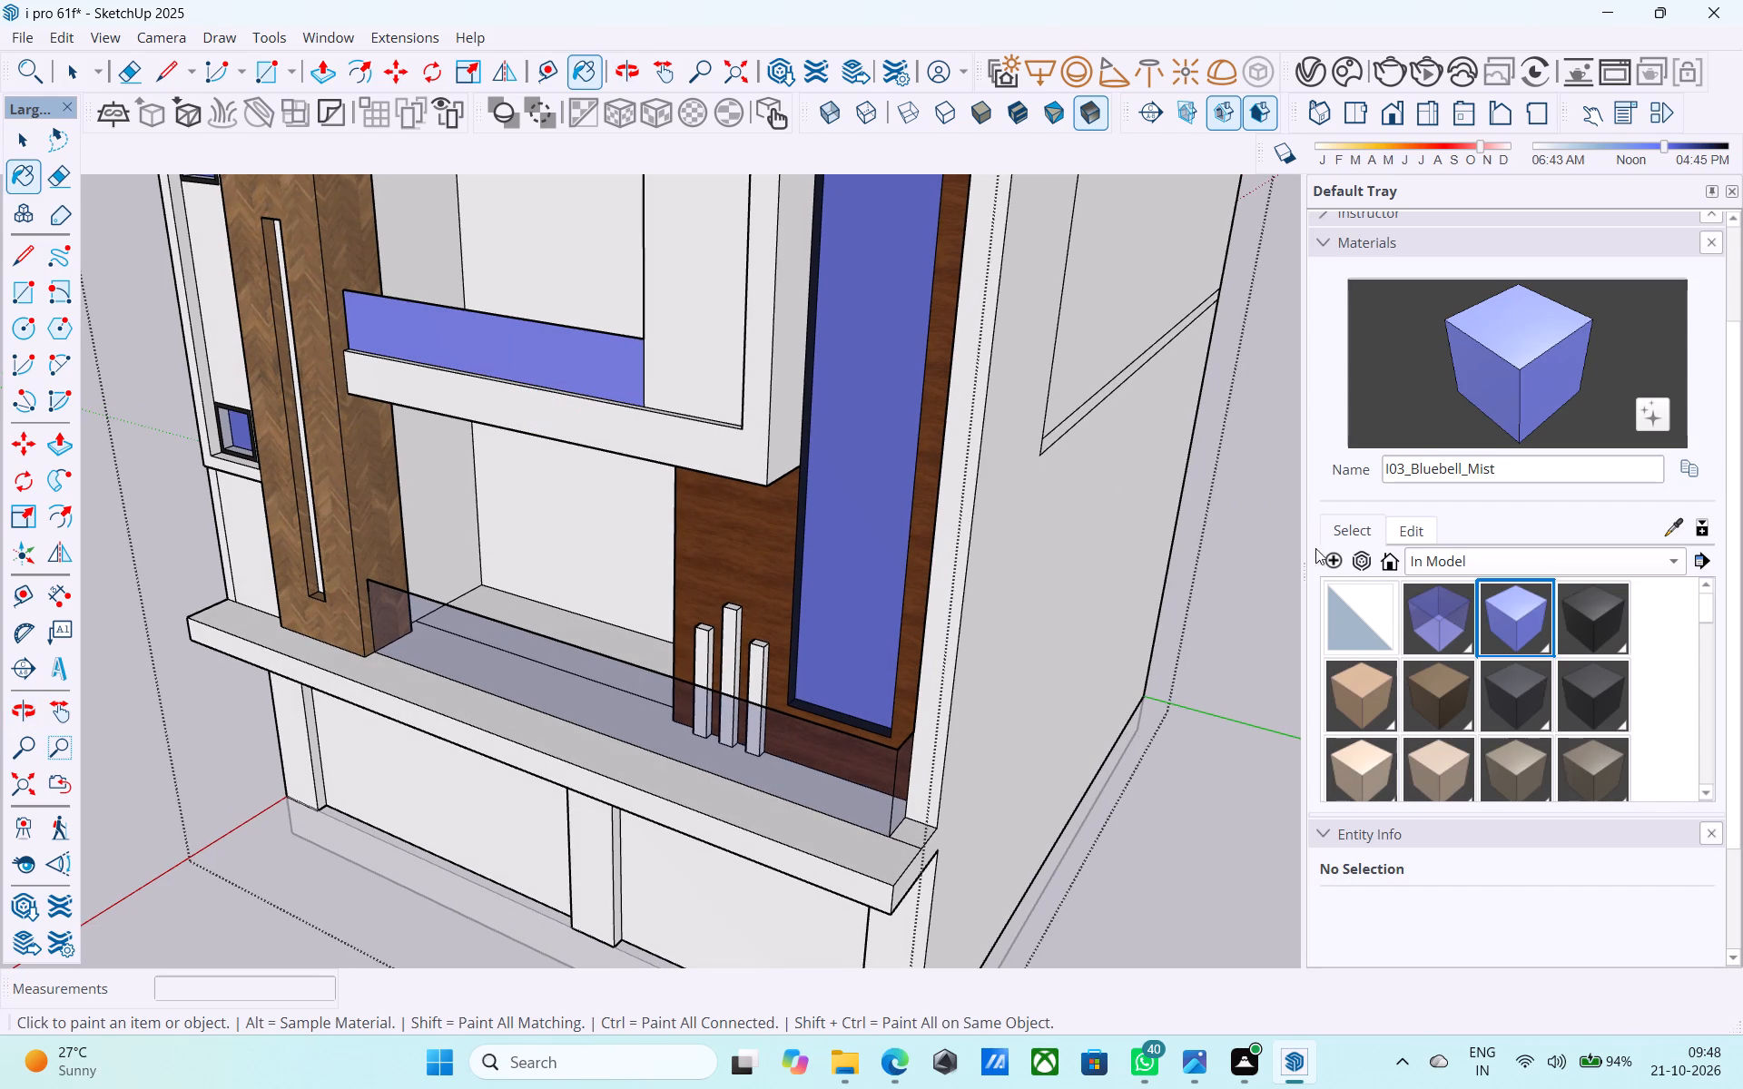
left_click(1433, 606)
left_click(410, 343)
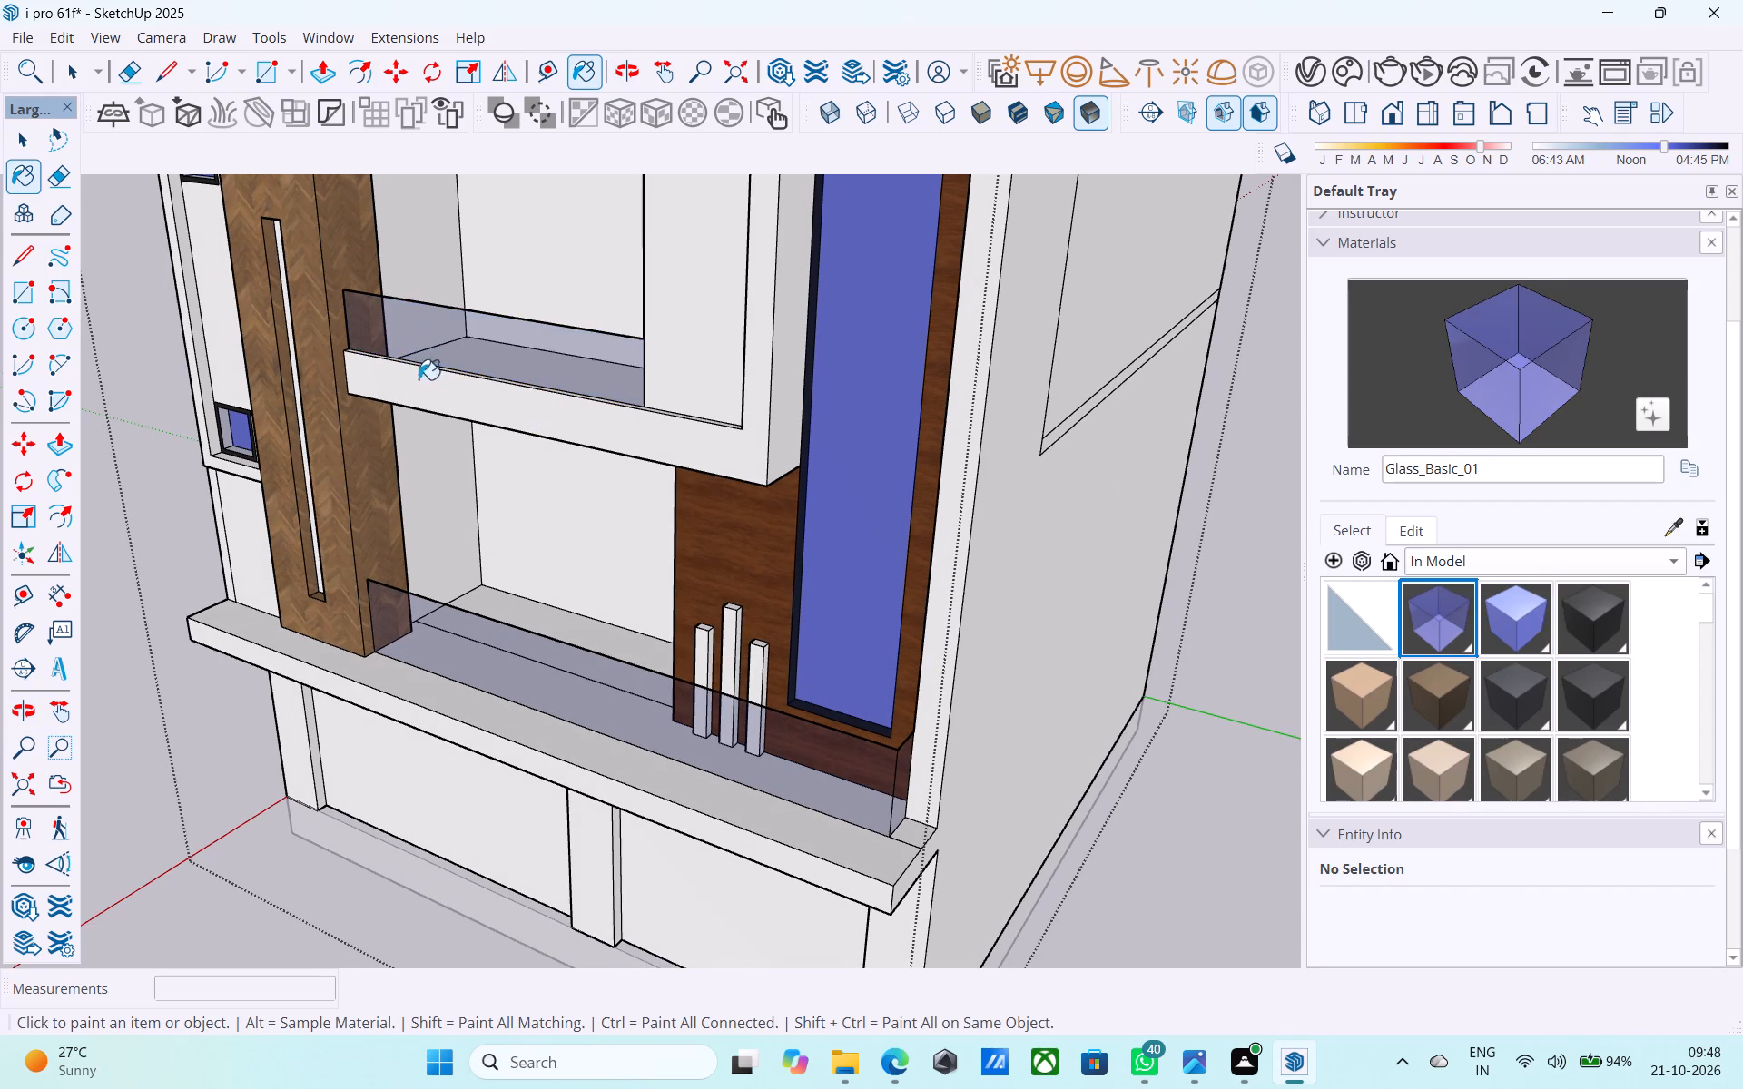
Examine the whole front elevation, the glass railings and the inside of the upper balcony frame from several angles.
middle_click_drag(424, 396, 487, 332)
scroll(495, 341, "down", 8)
middle_click_drag(428, 436, 626, 536)
scroll(824, 432, "down", 6)
middle_click_drag(715, 647, 701, 508)
scroll(575, 652, "down", 5)
scroll(551, 317, "up", 11)
middle_click_drag(684, 361, 651, 341)
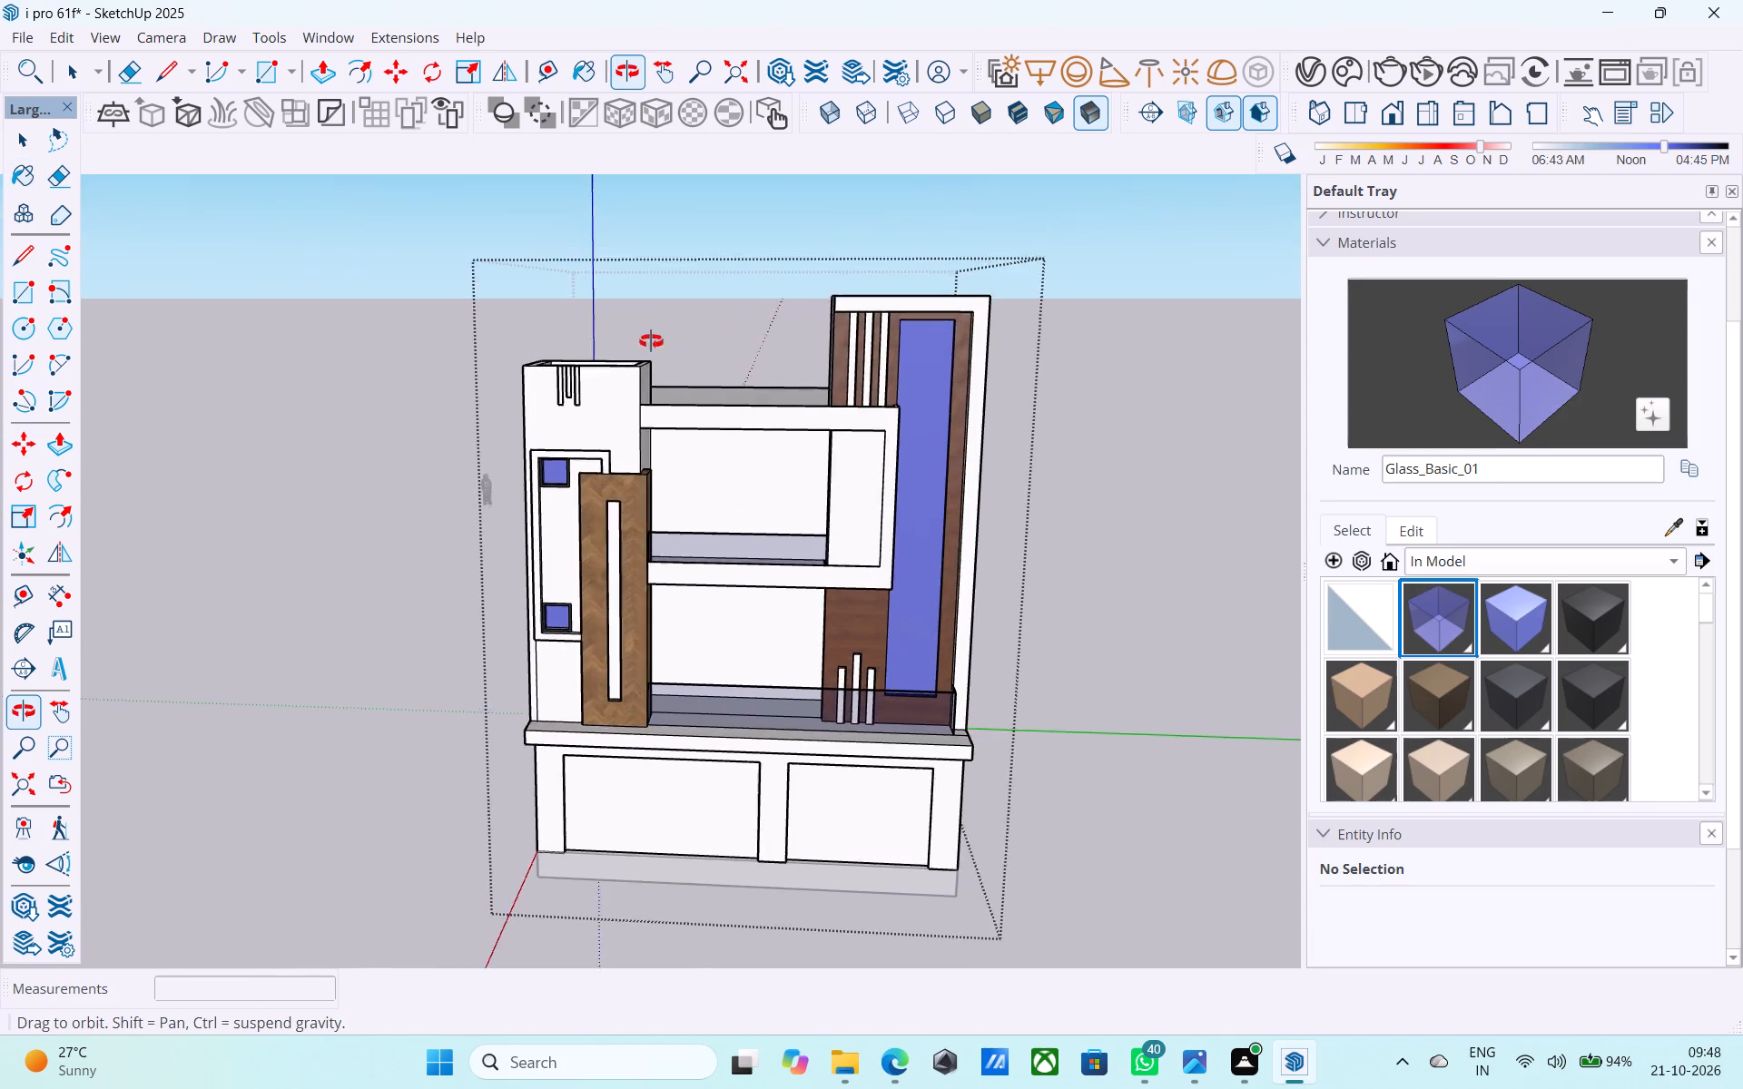
middle_click_drag(651, 341, 488, 369)
scroll(473, 352, "up", 1)
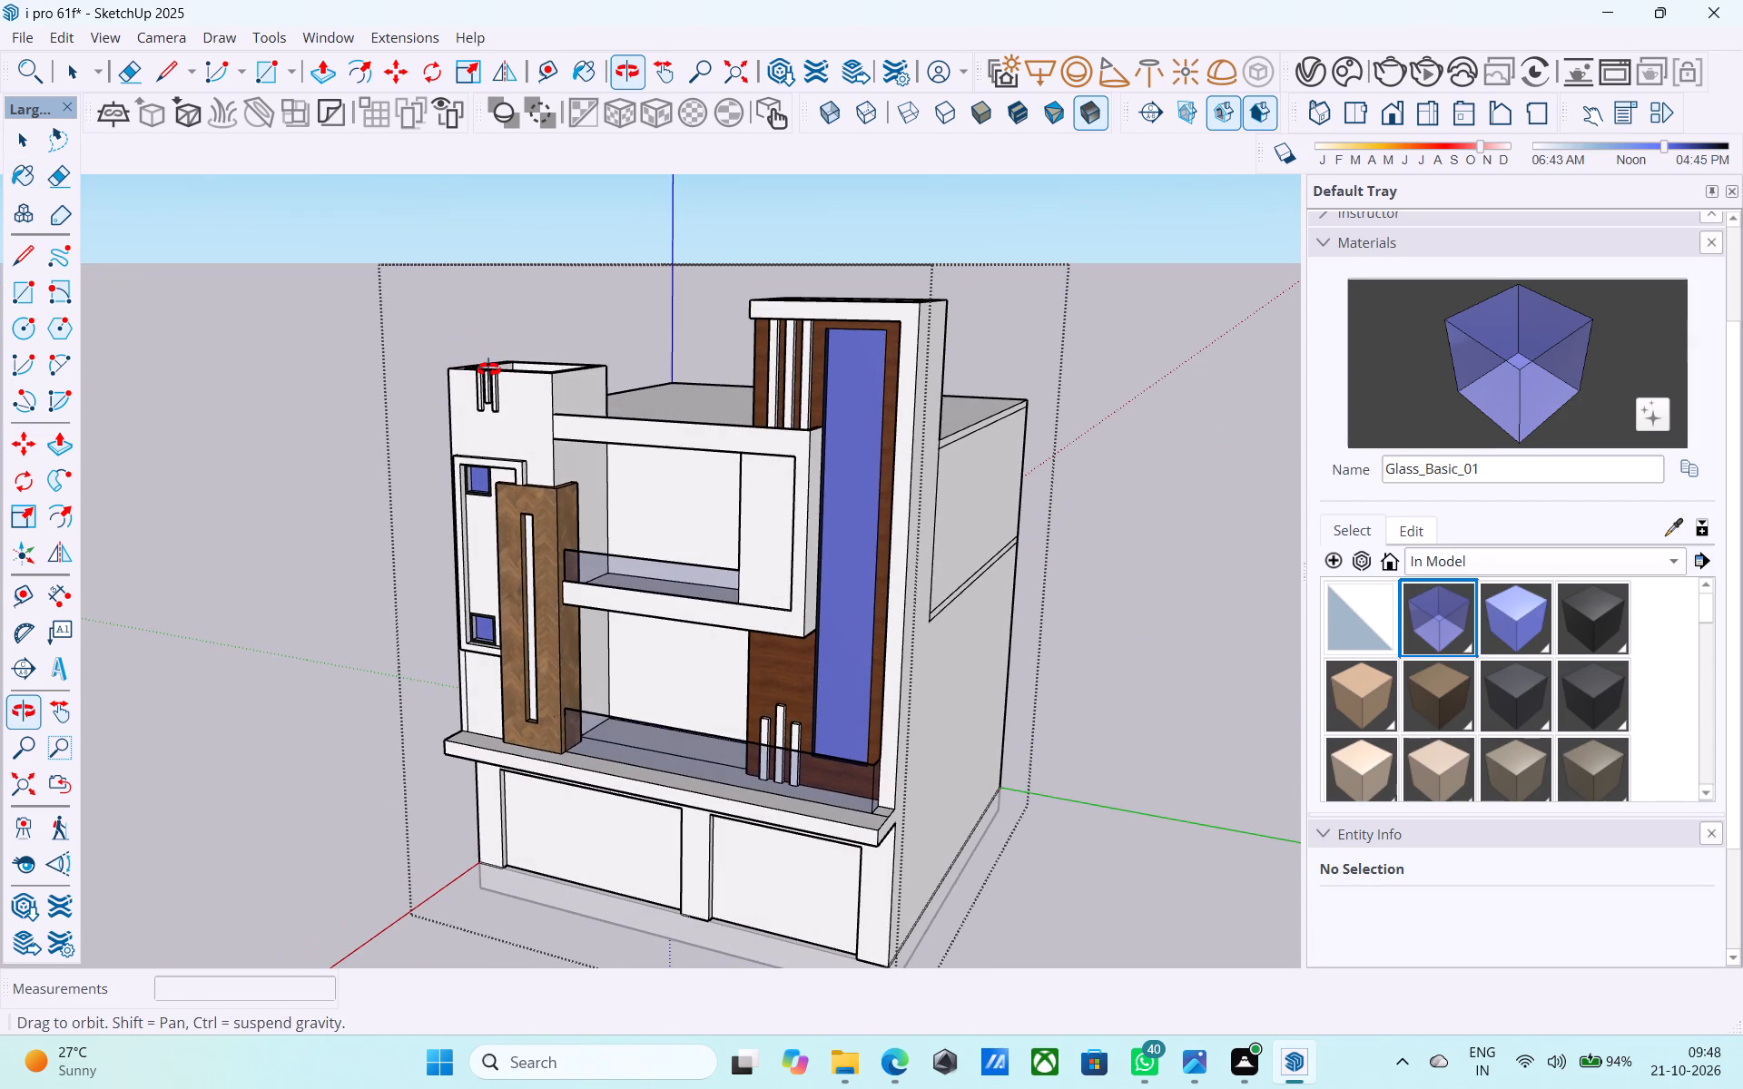
middle_click_drag(488, 369, 488, 370)
scroll(436, 391, "down", 3)
middle_click_drag(437, 391, 753, 377)
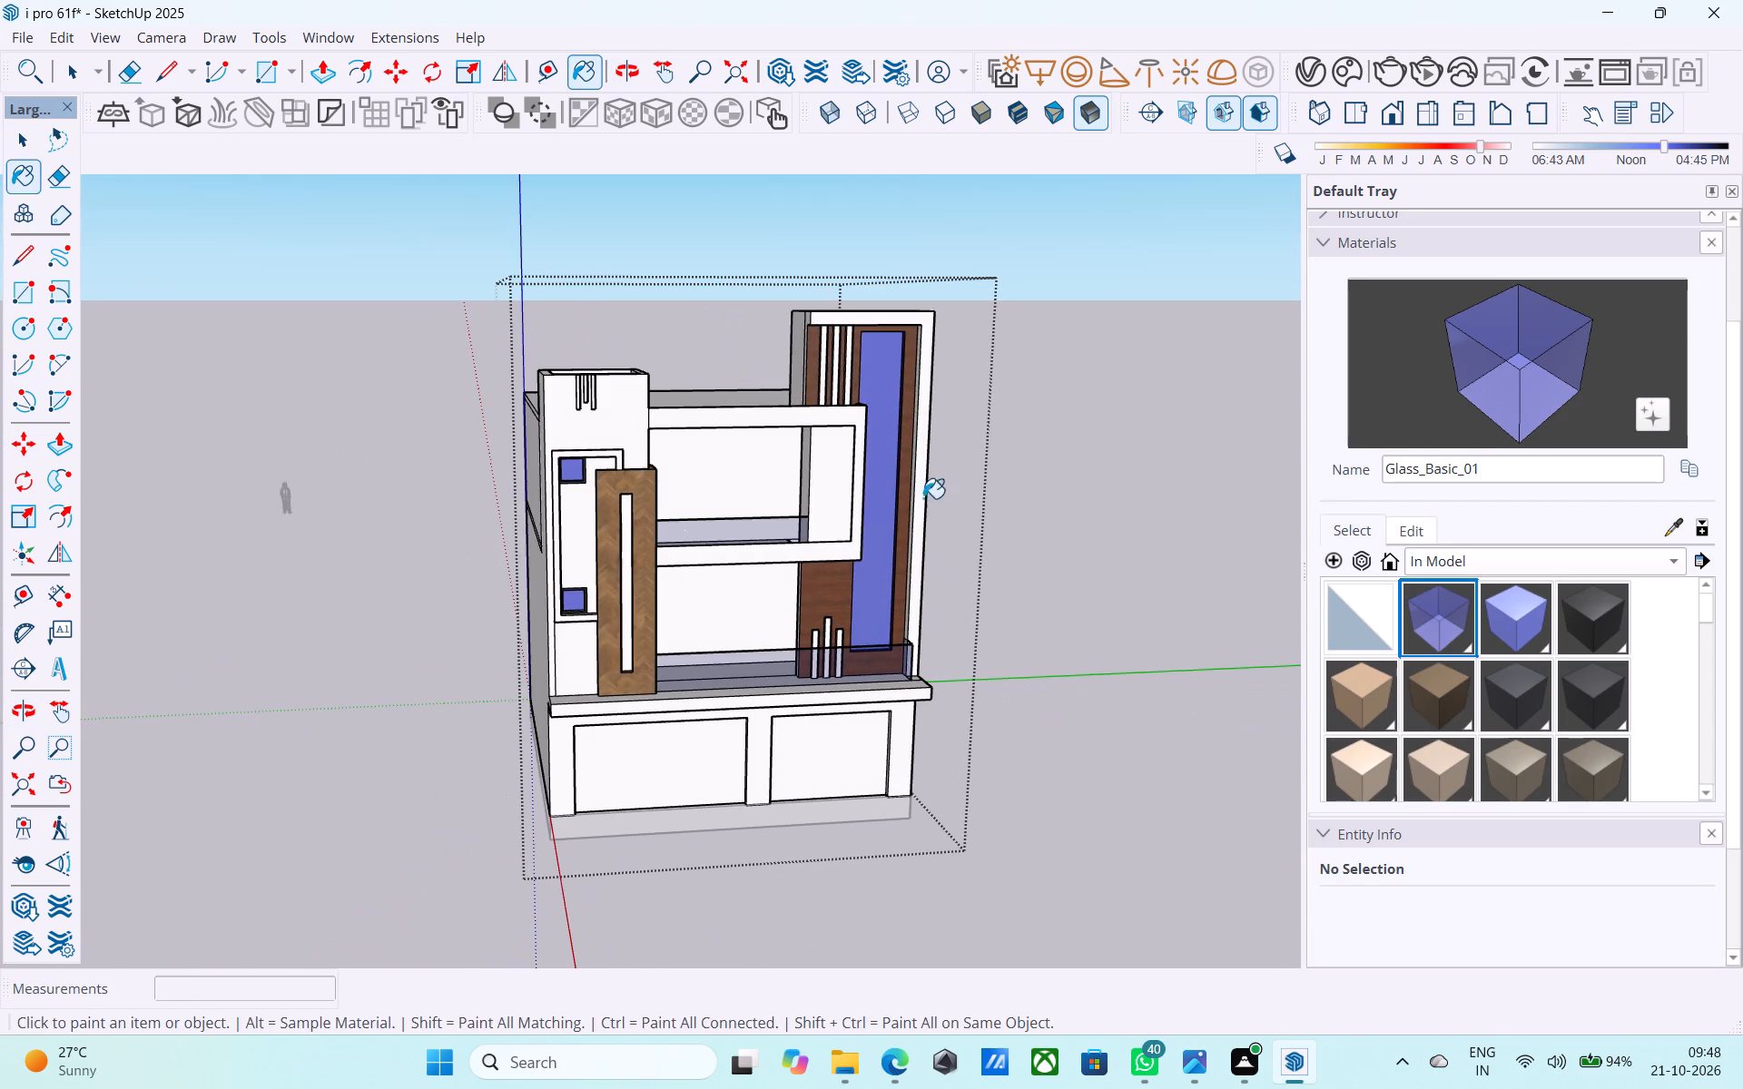
middle_click_drag(827, 469, 800, 351)
scroll(799, 367, "up", 13)
middle_click_drag(784, 379, 823, 198)
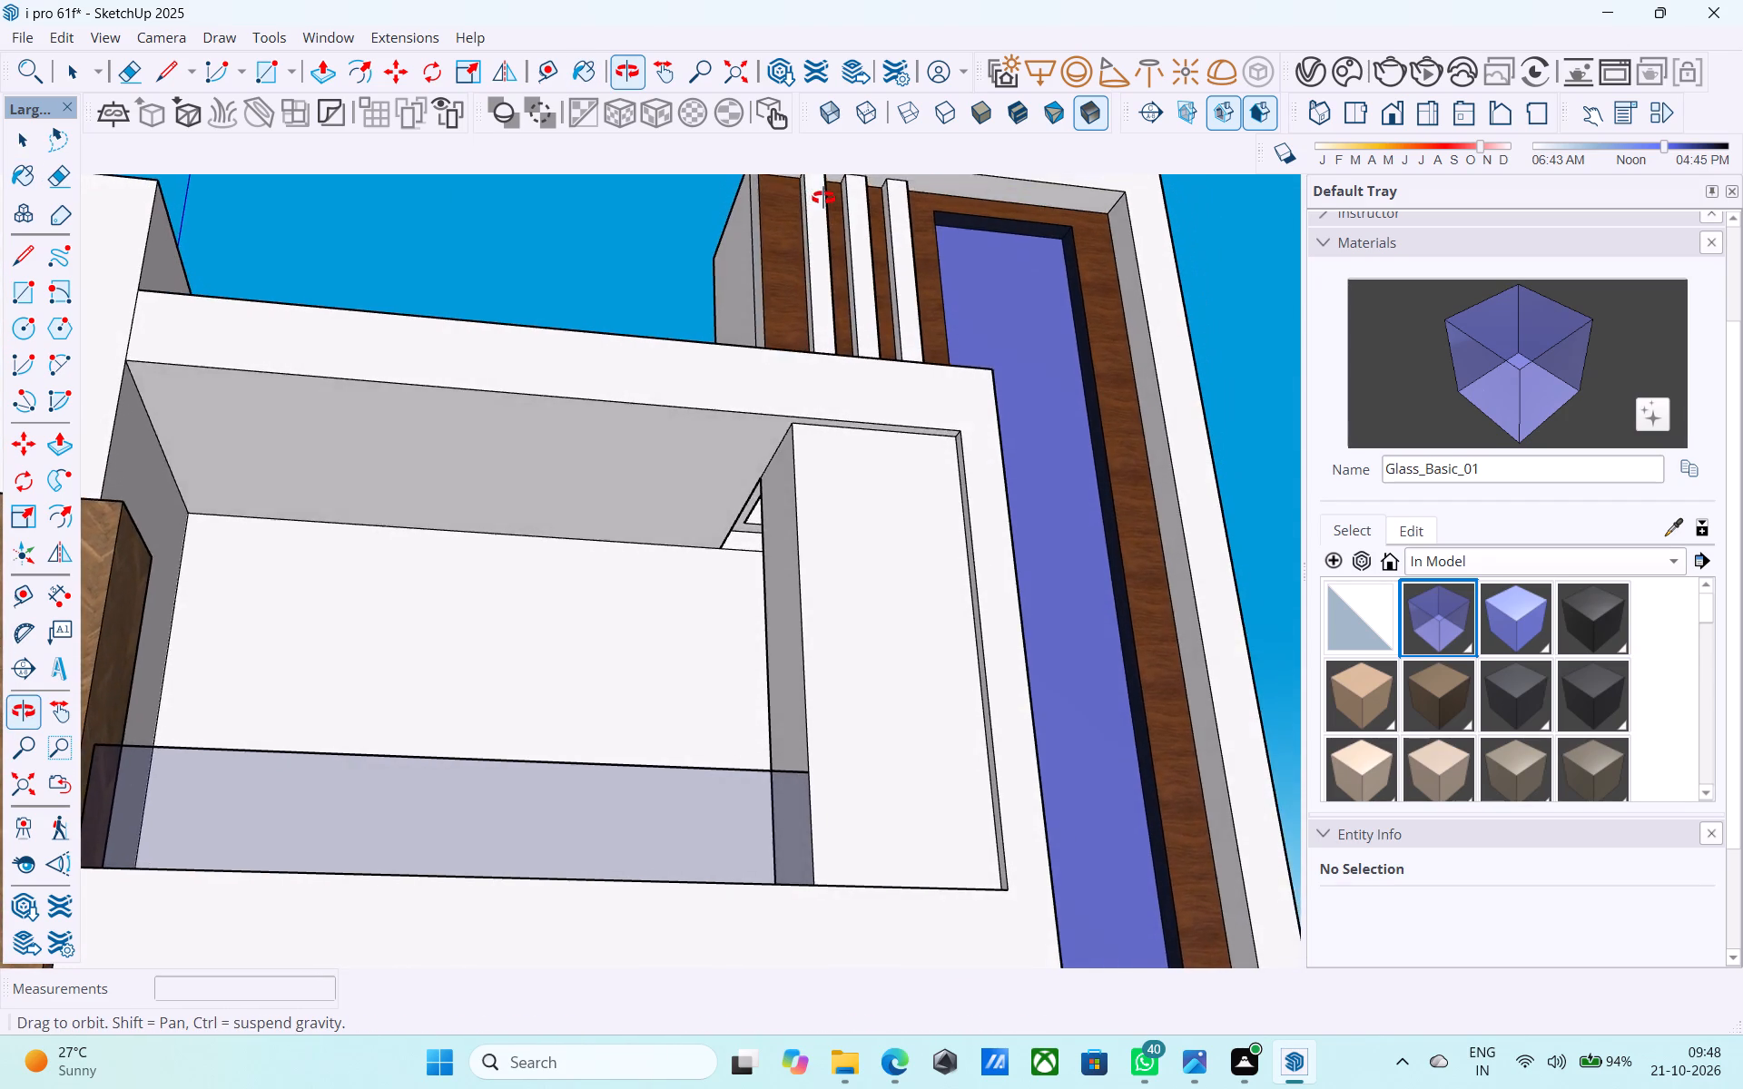
middle_click_drag(823, 198, 728, 637)
scroll(728, 639, "down", 7)
middle_click_drag(758, 507, 762, 495)
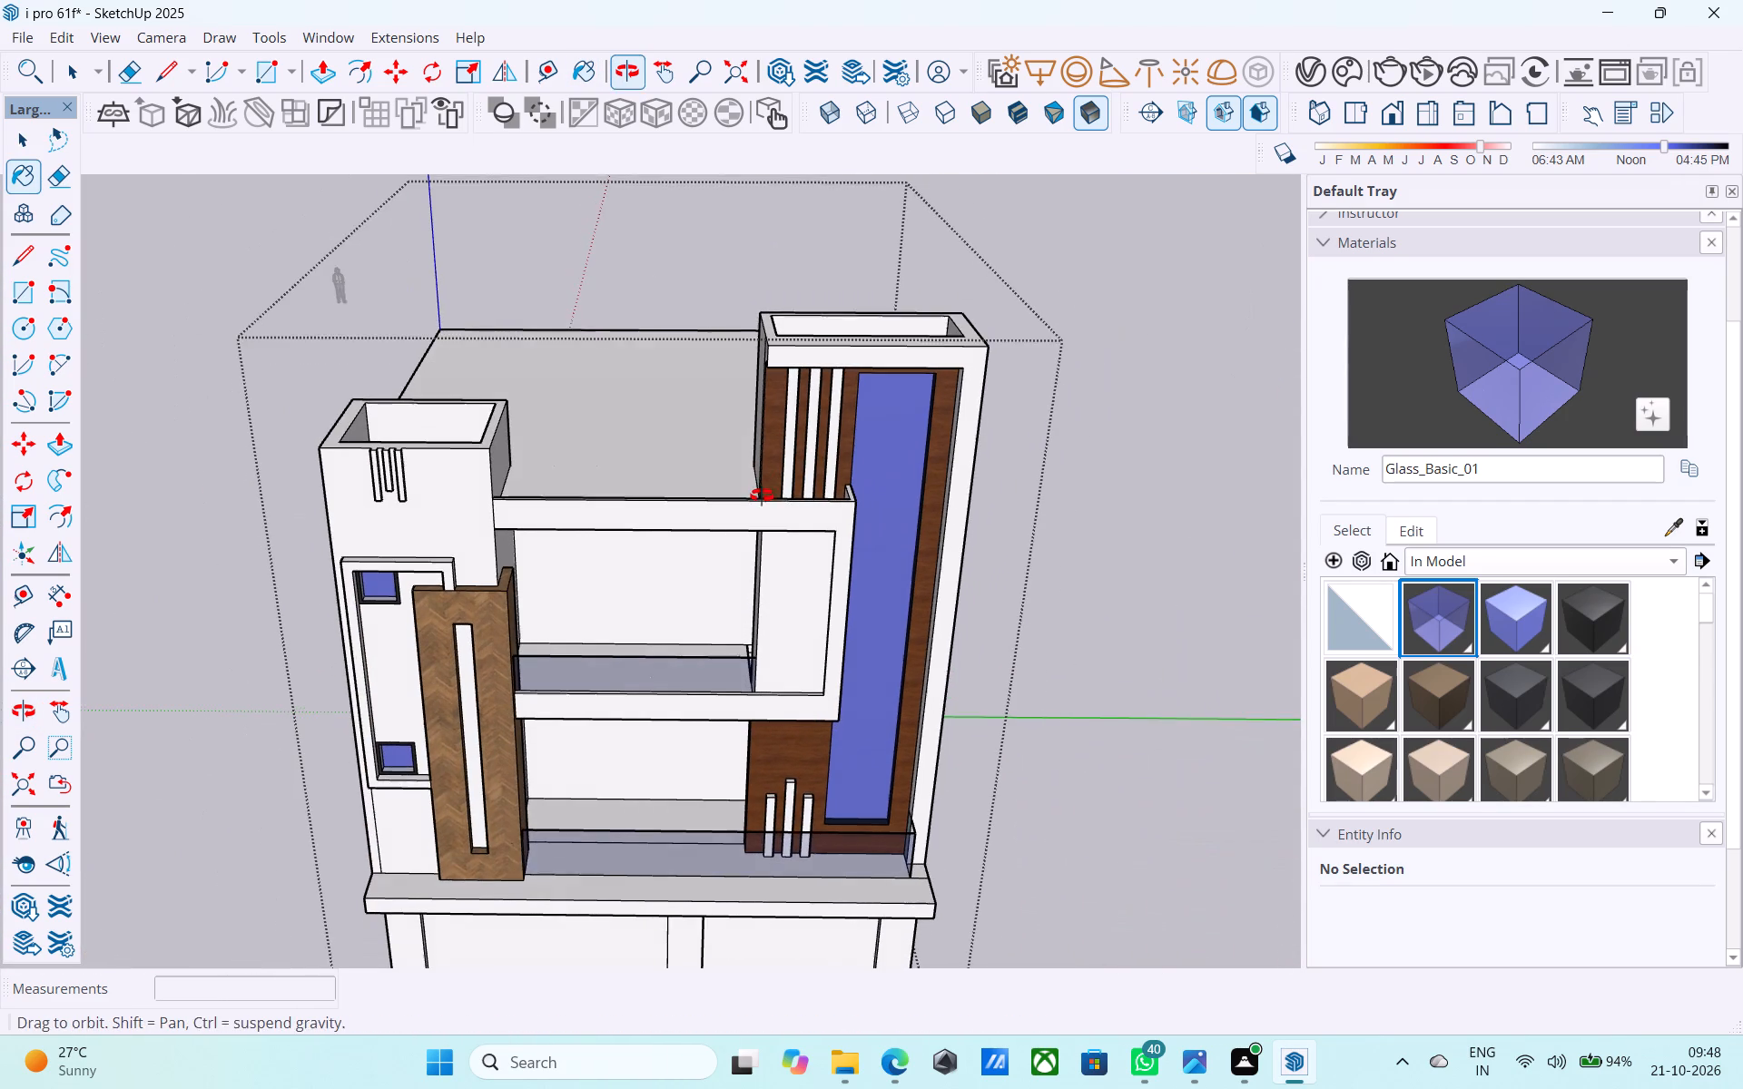
middle_click_drag(762, 495, 762, 496)
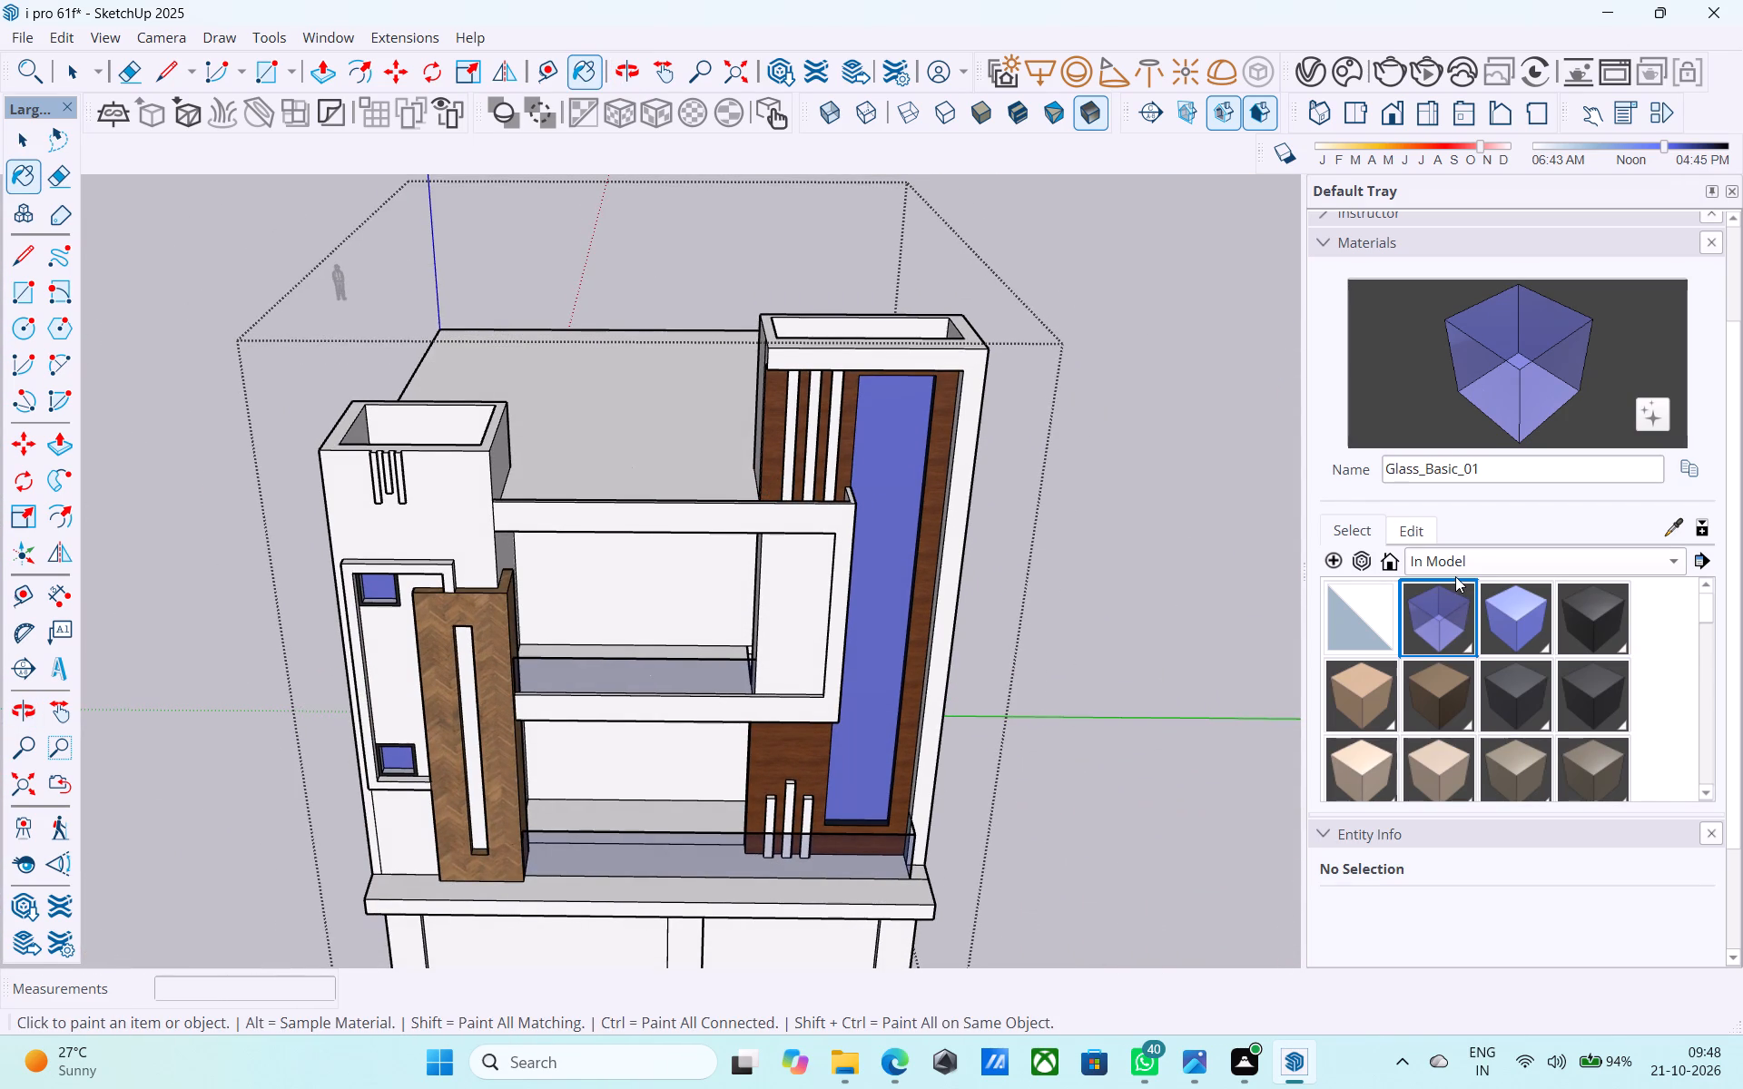
Save the model.
key("ctrl+s")
Paint the narrow panel inside the upper balcony frame, beside the tall glazed tower, with Embossed_Stainless_Steel_2_1K from the Patterns collection.
key("space")
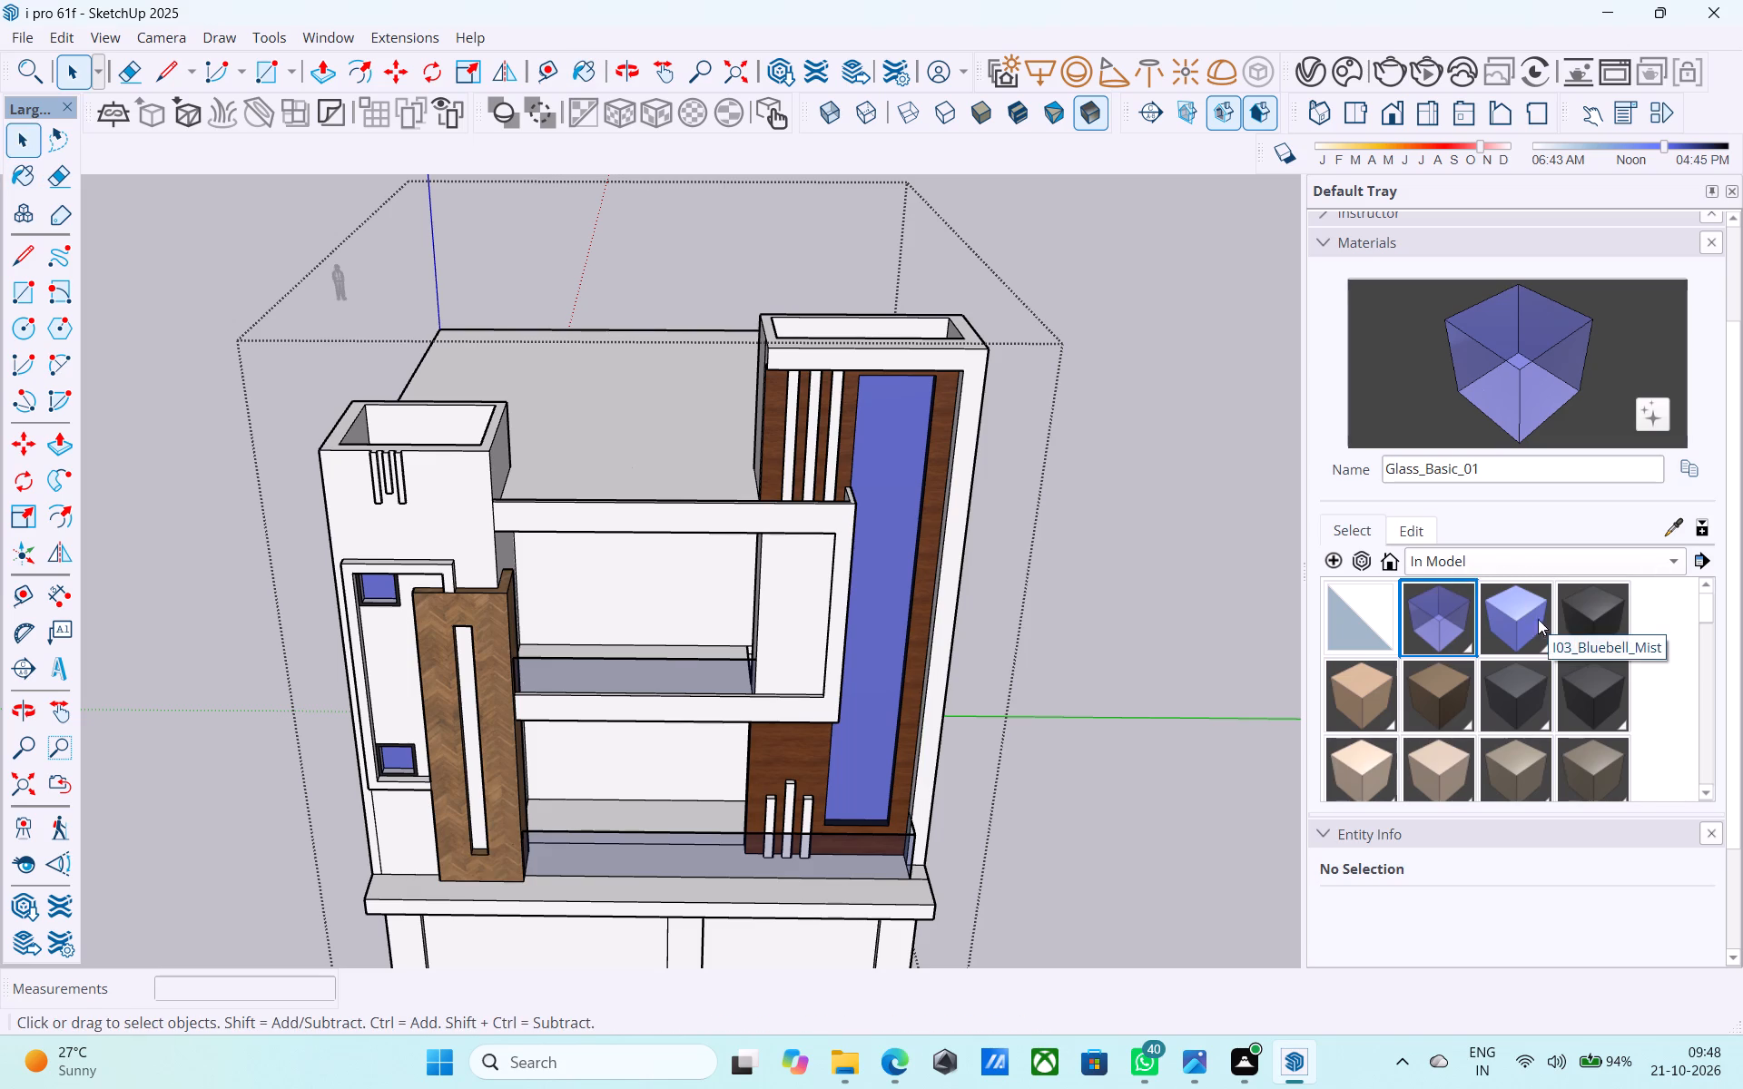
left_click(1463, 568)
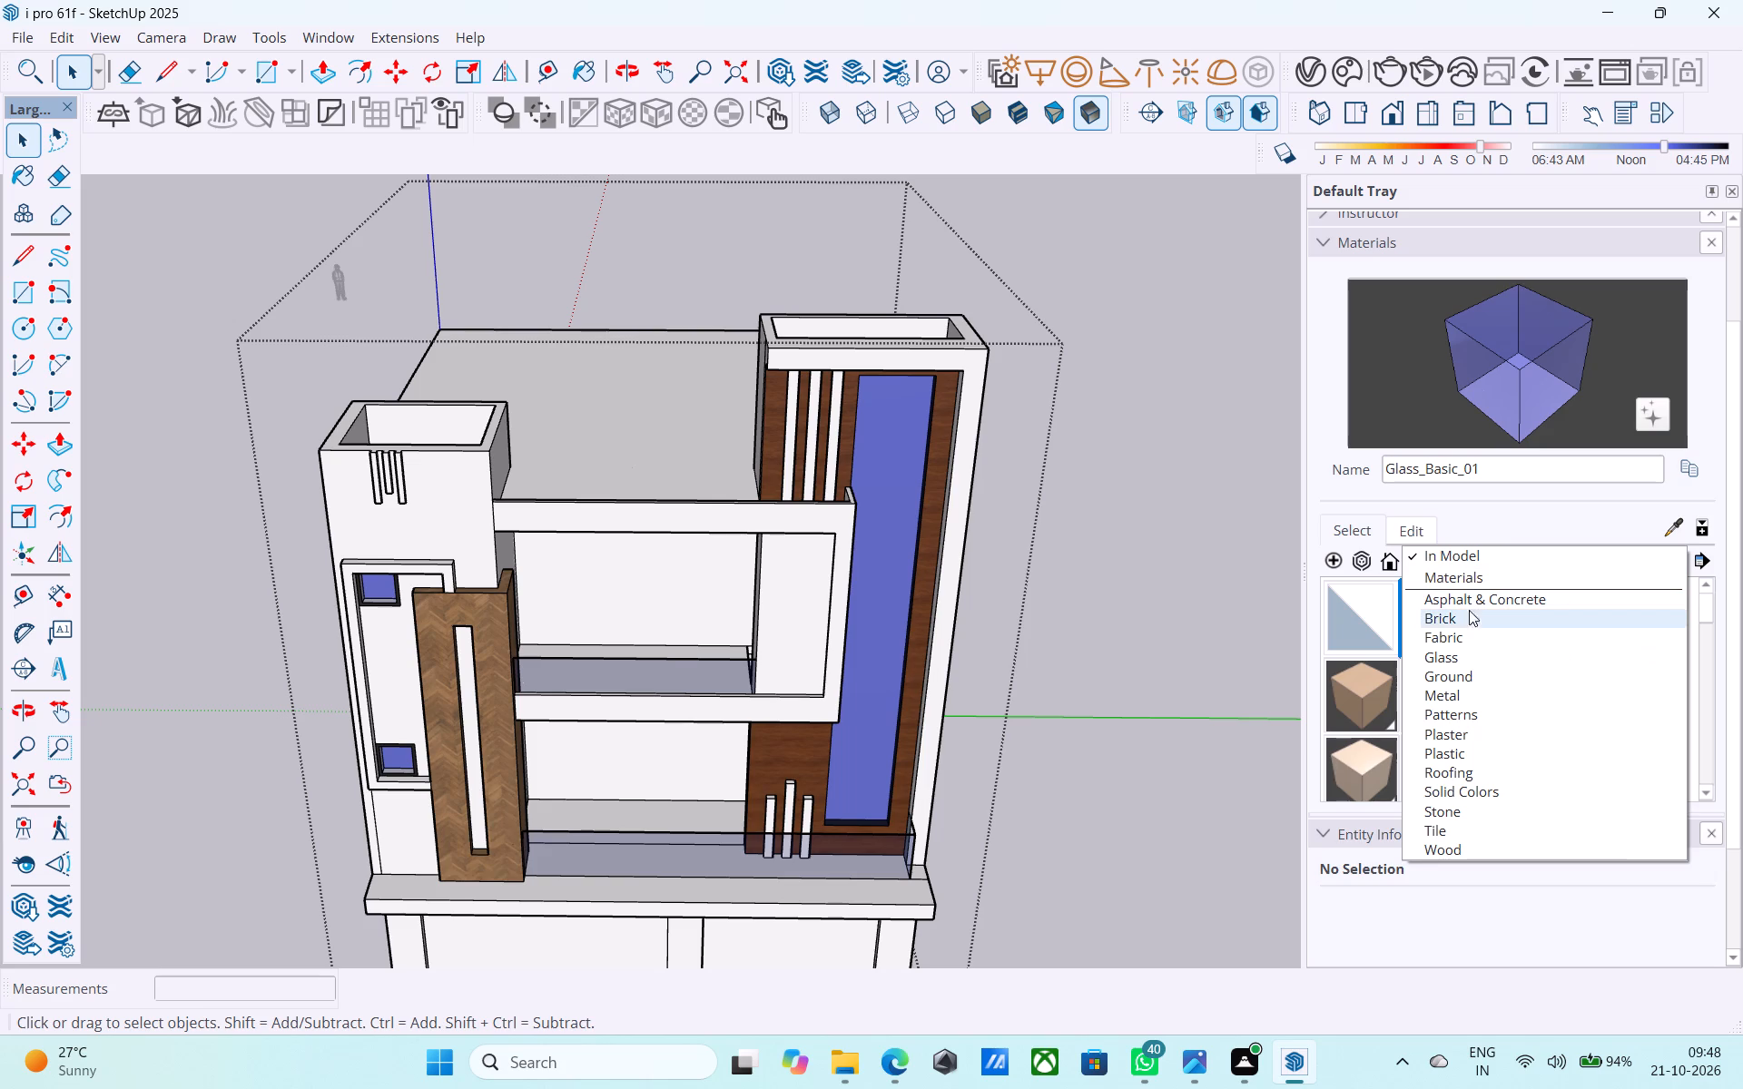
left_click(1497, 722)
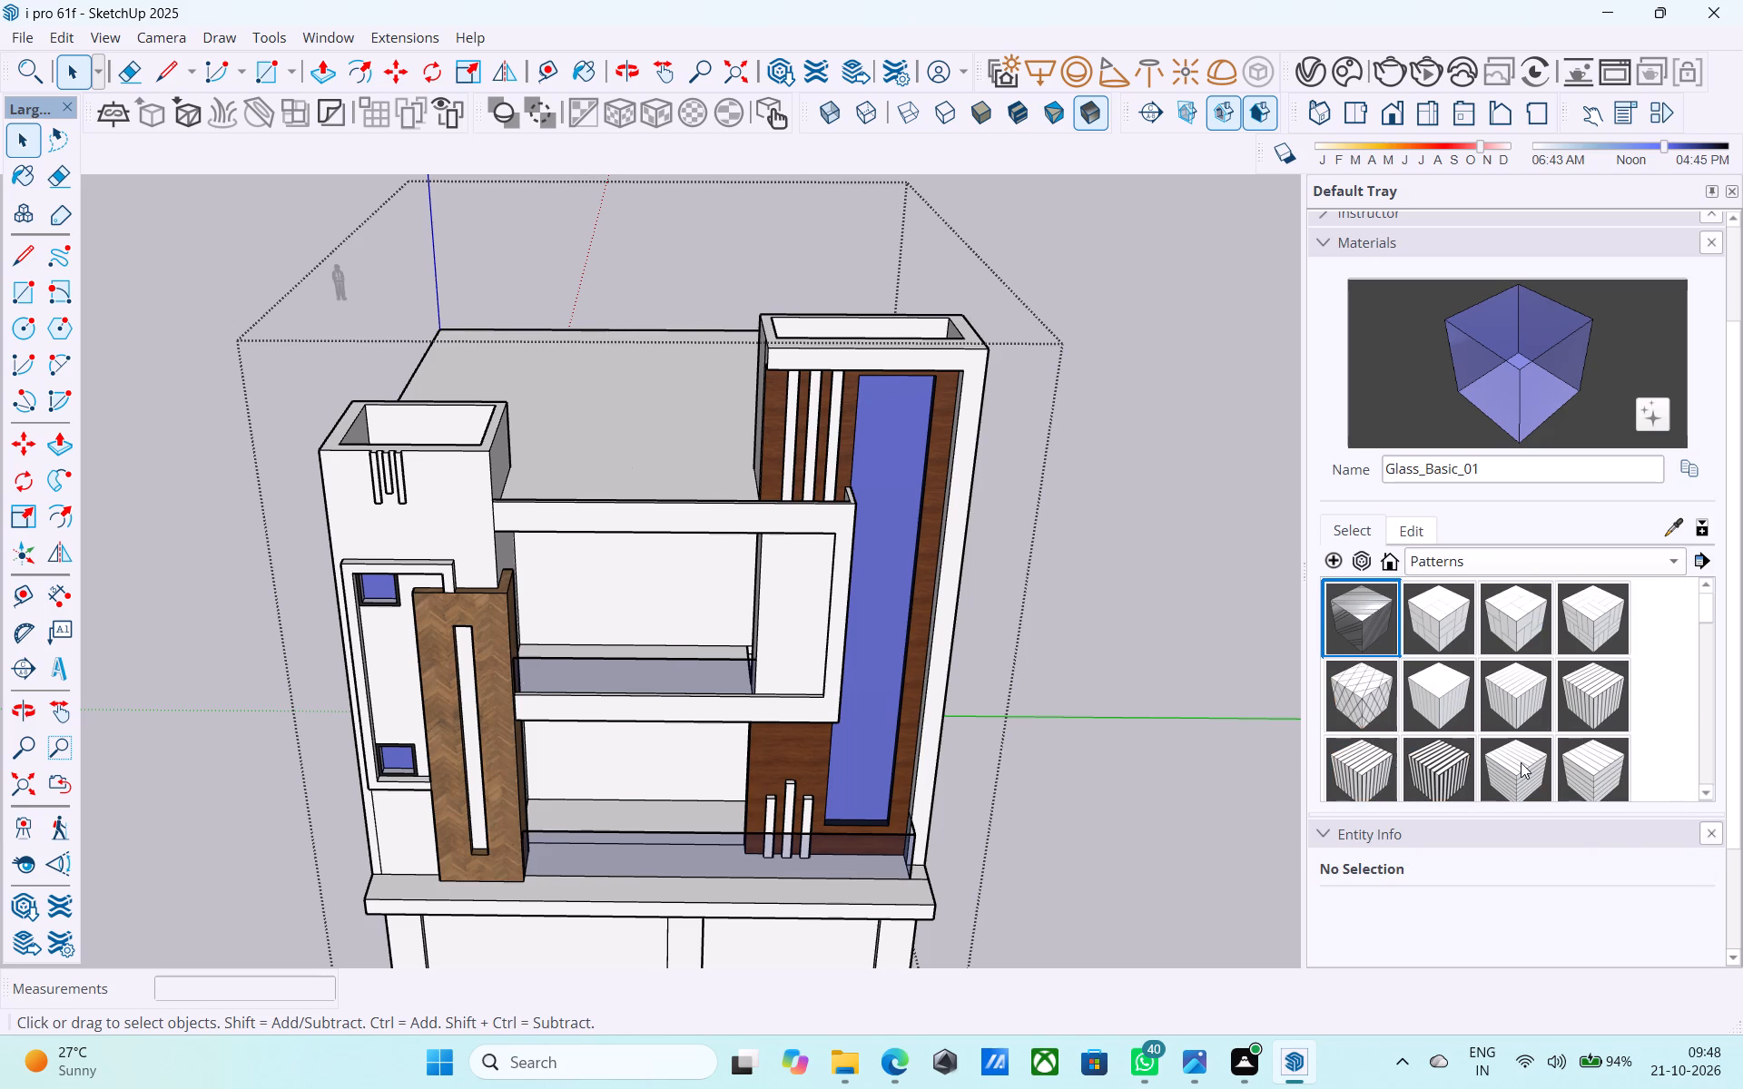
scroll(1462, 763, "down", 5)
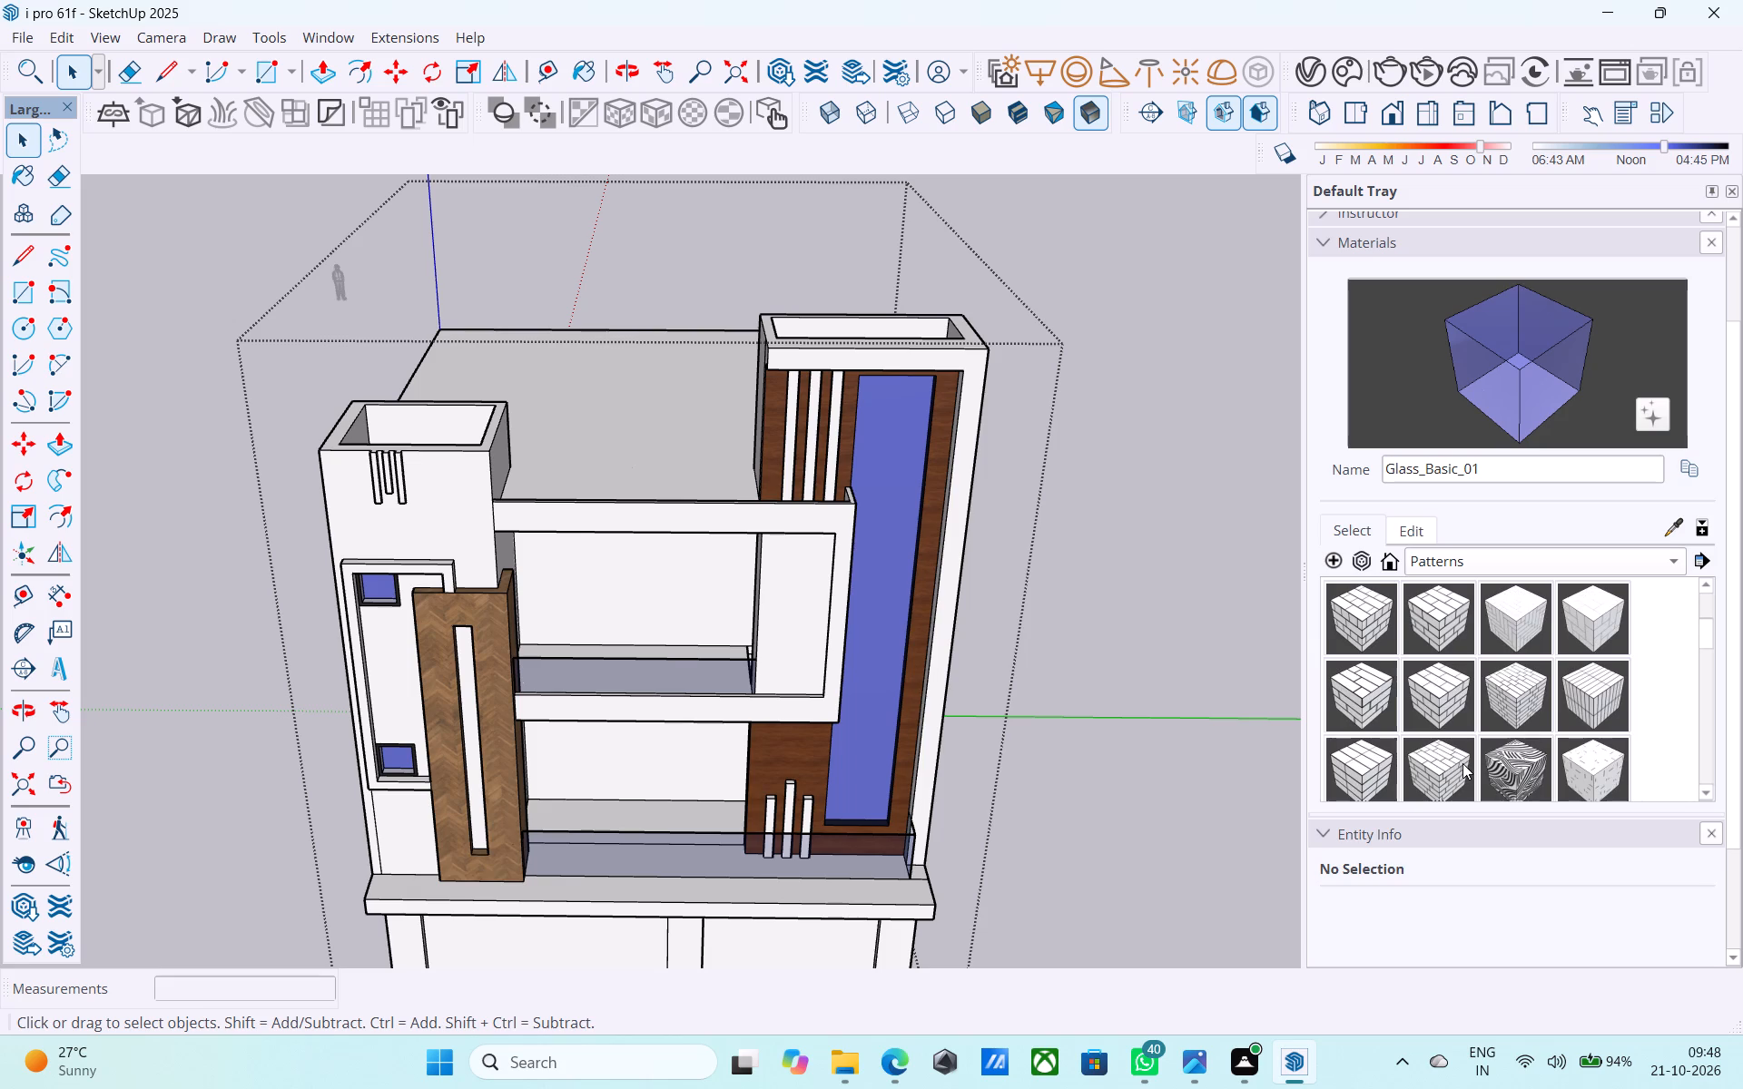
scroll(1462, 762, "down", 2)
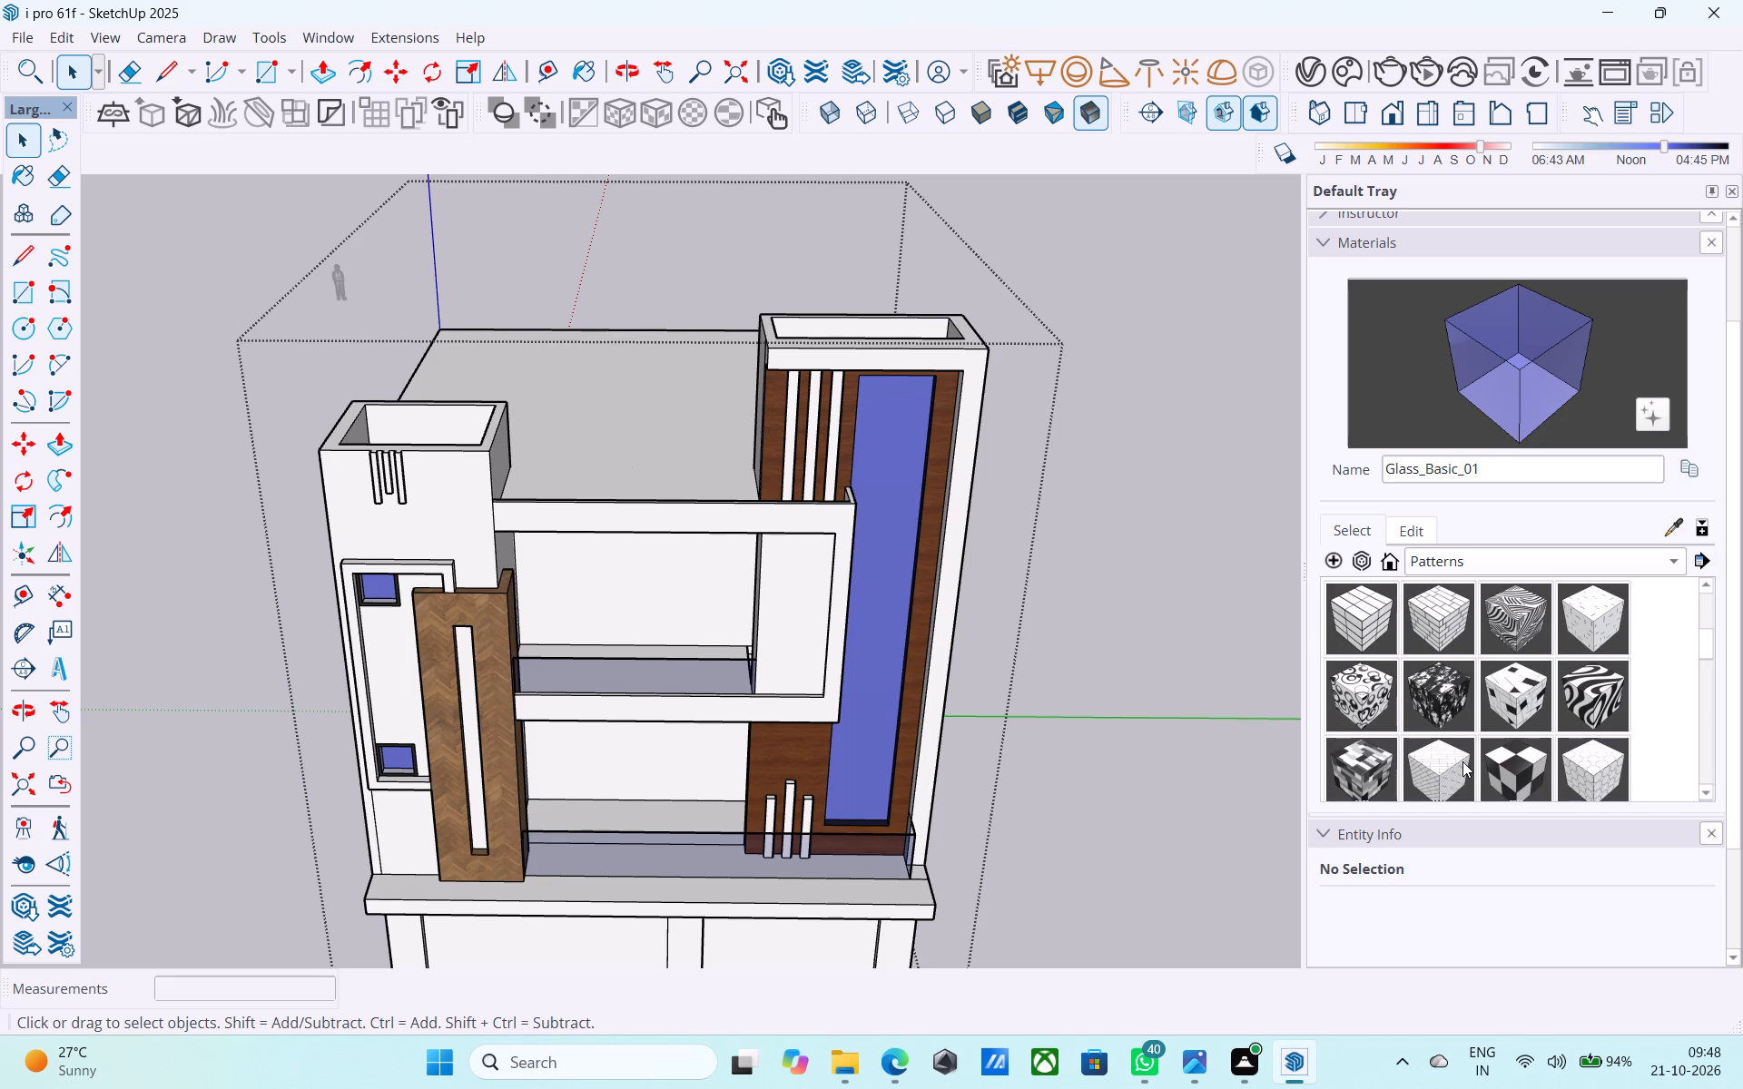
scroll(1462, 761, "down", 2)
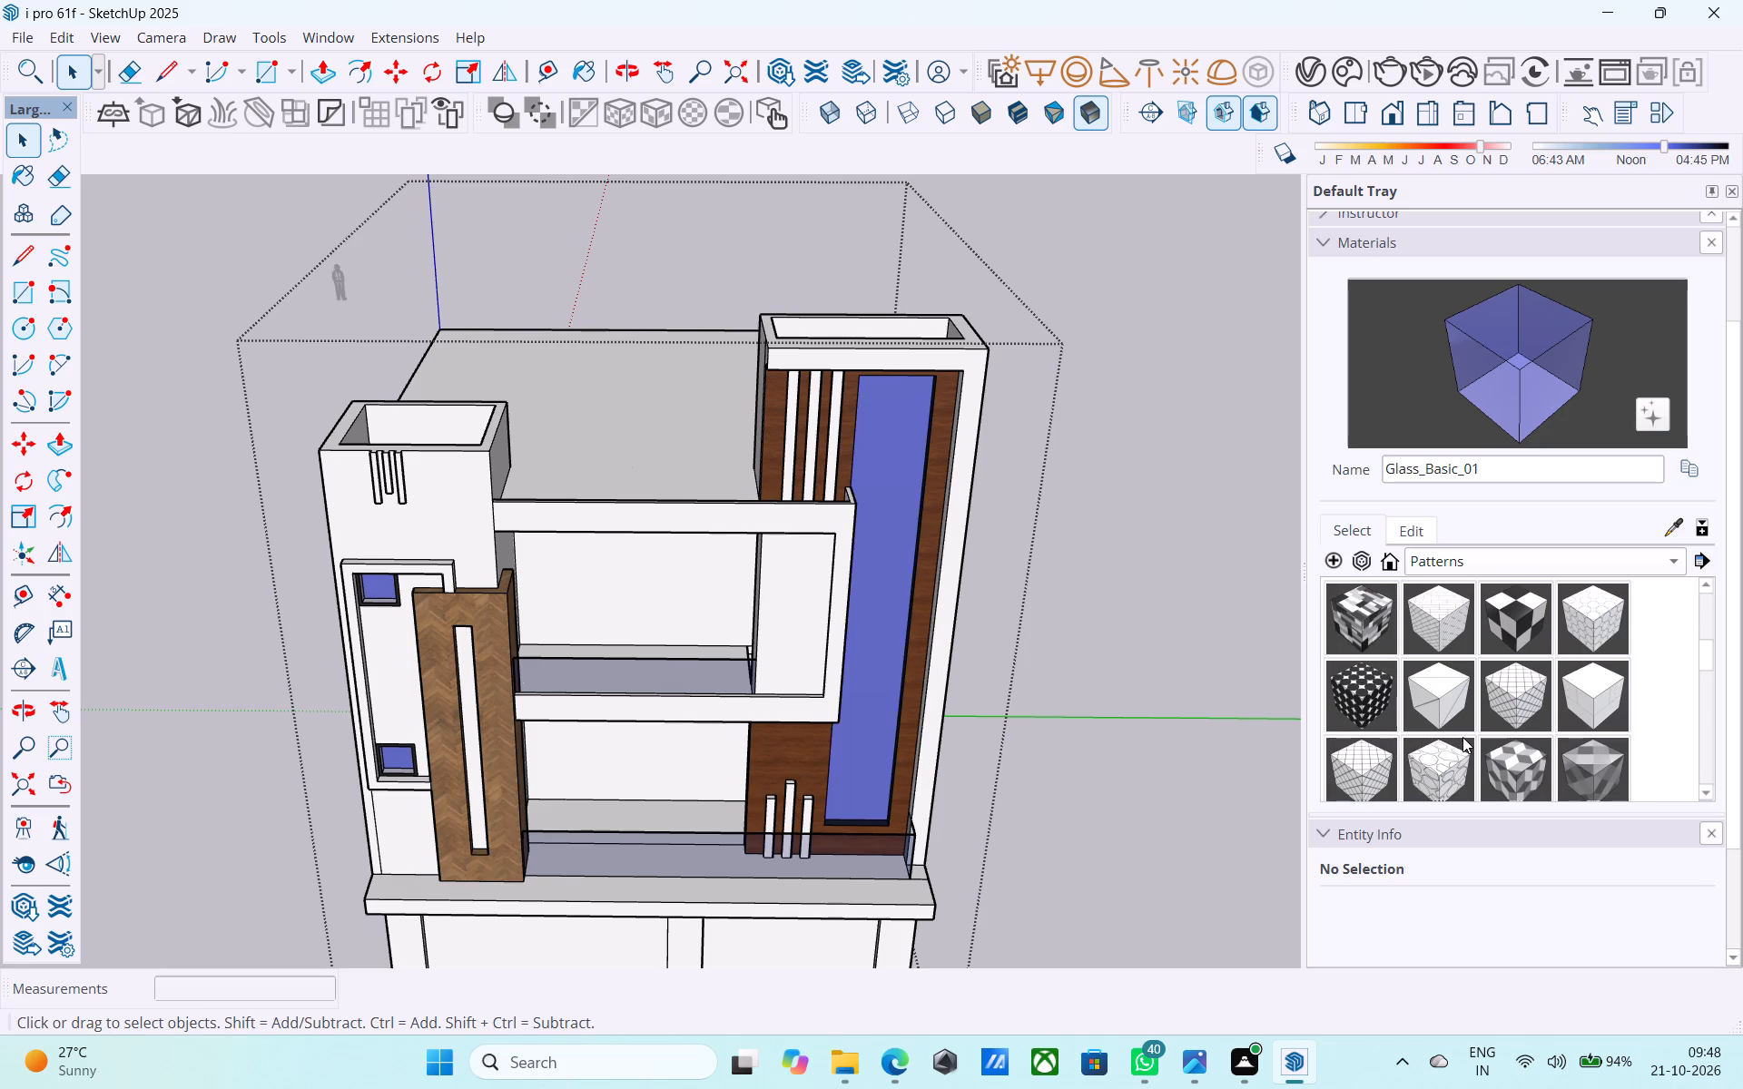
scroll(1474, 722, "down", 1)
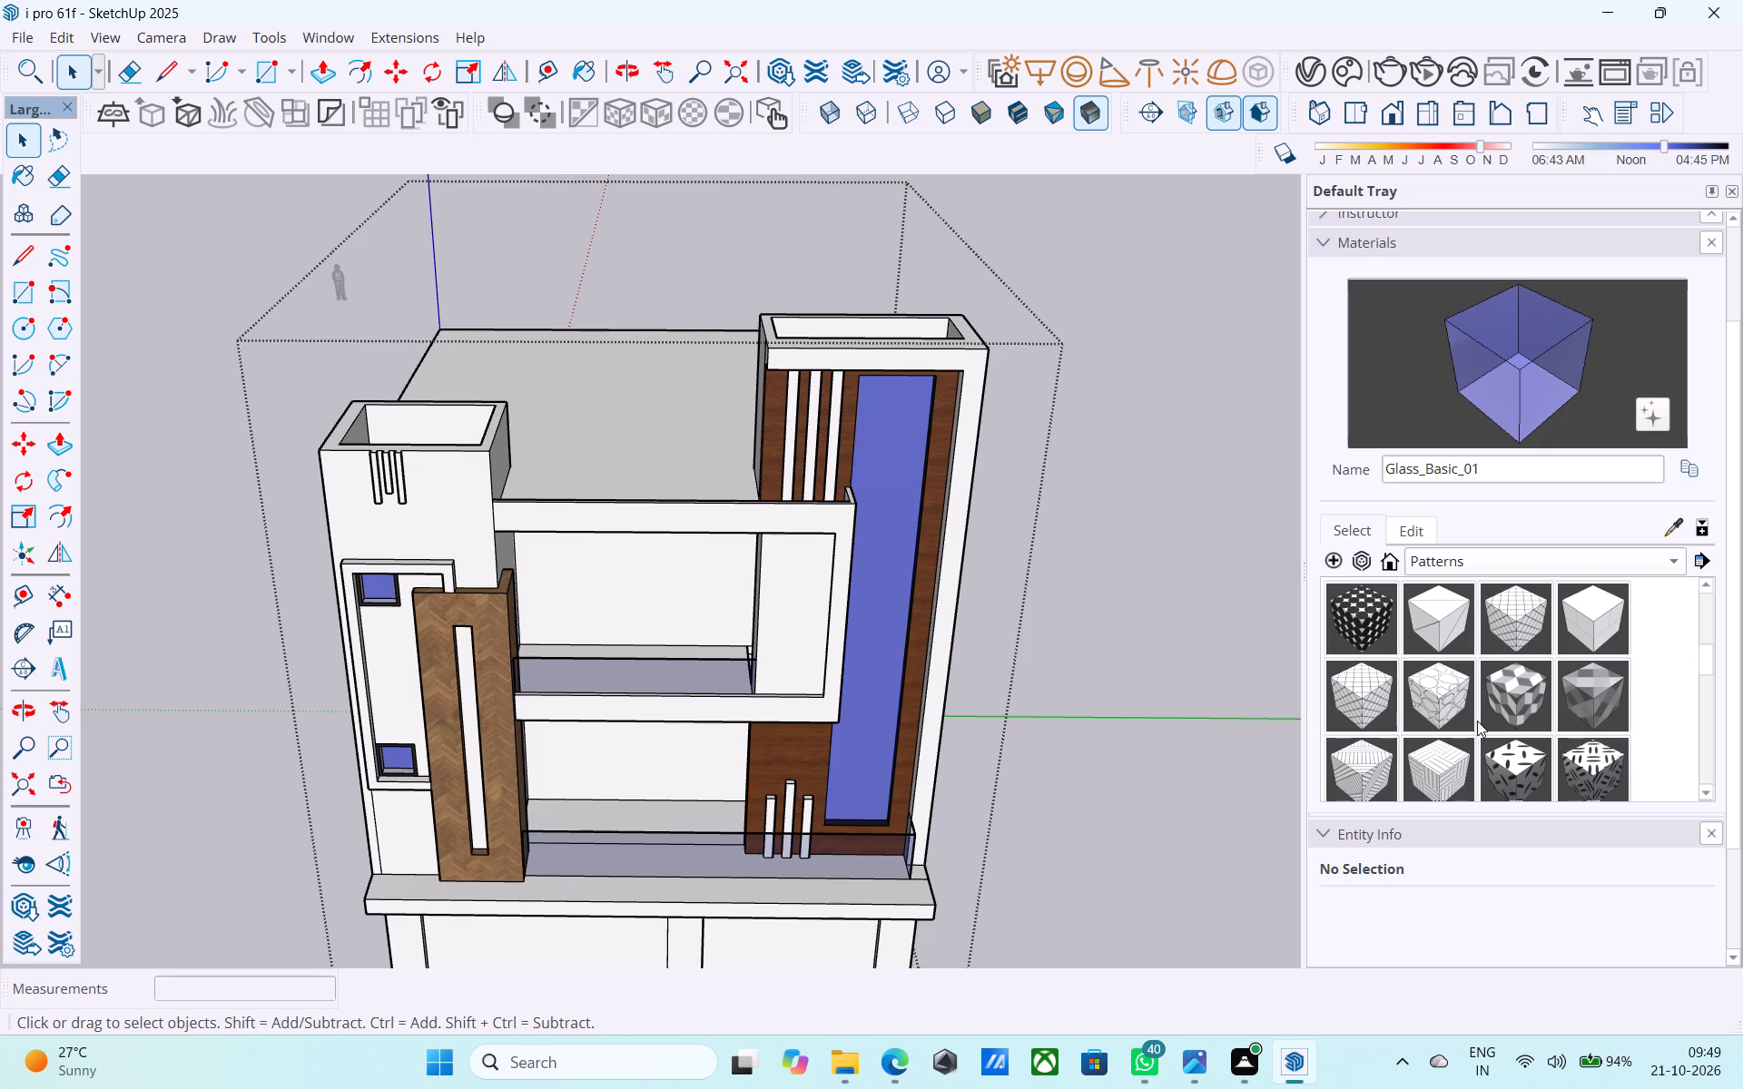
left_click(1604, 772)
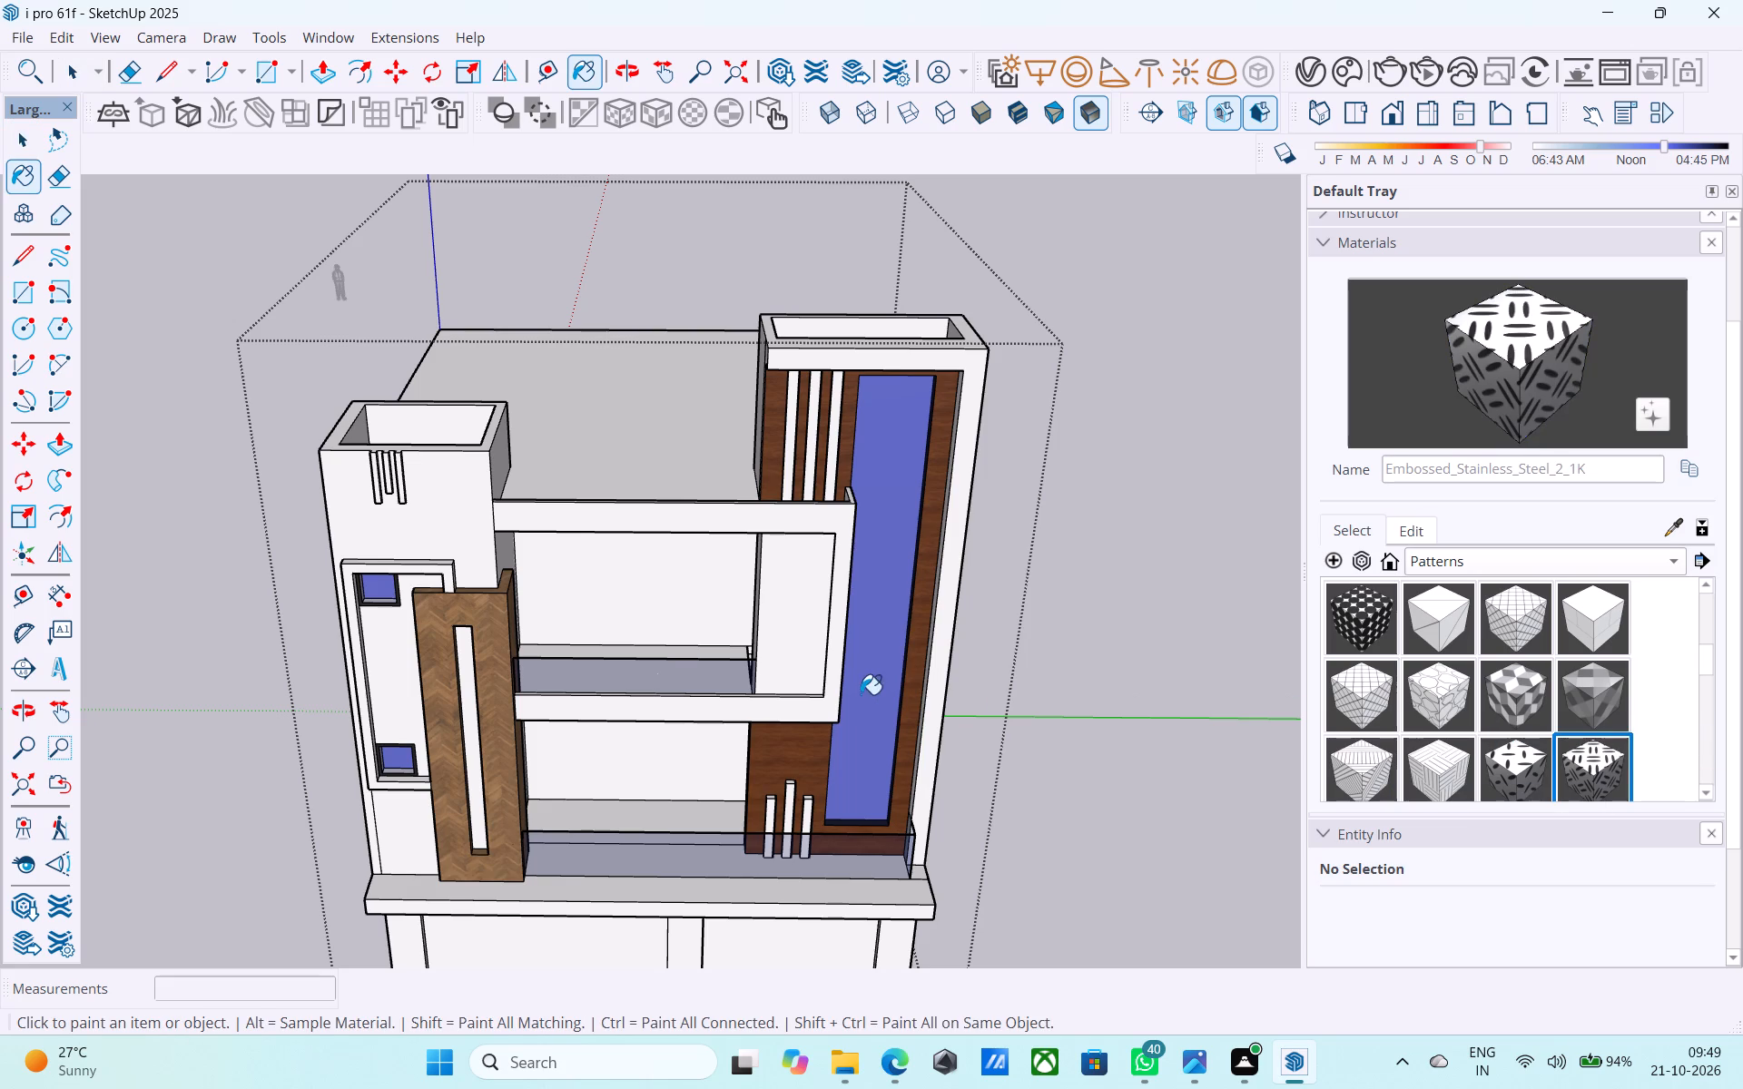
left_click(775, 608)
Set the Embossed_Stainless_Steel_2_1K texture size to 1'5" on the balcony panel.
scroll(781, 603, "up", 9)
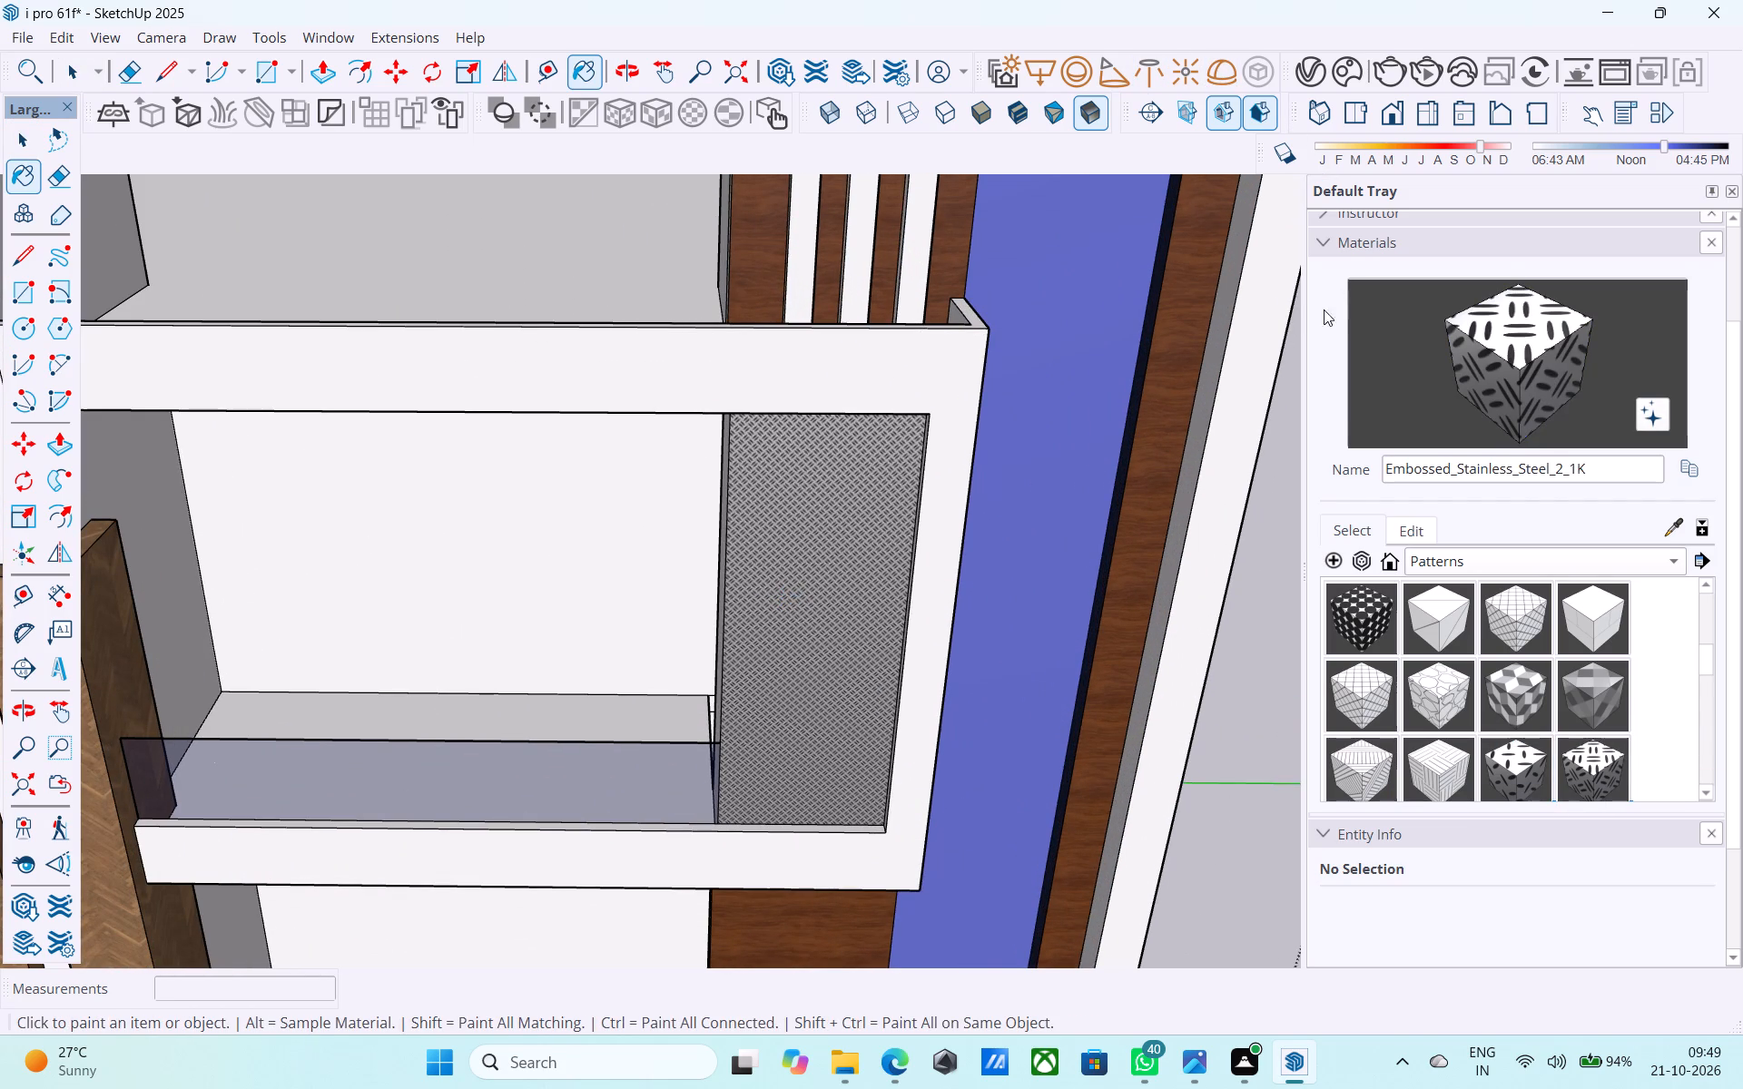
left_click(1413, 544)
scroll(1429, 738, "down", 1)
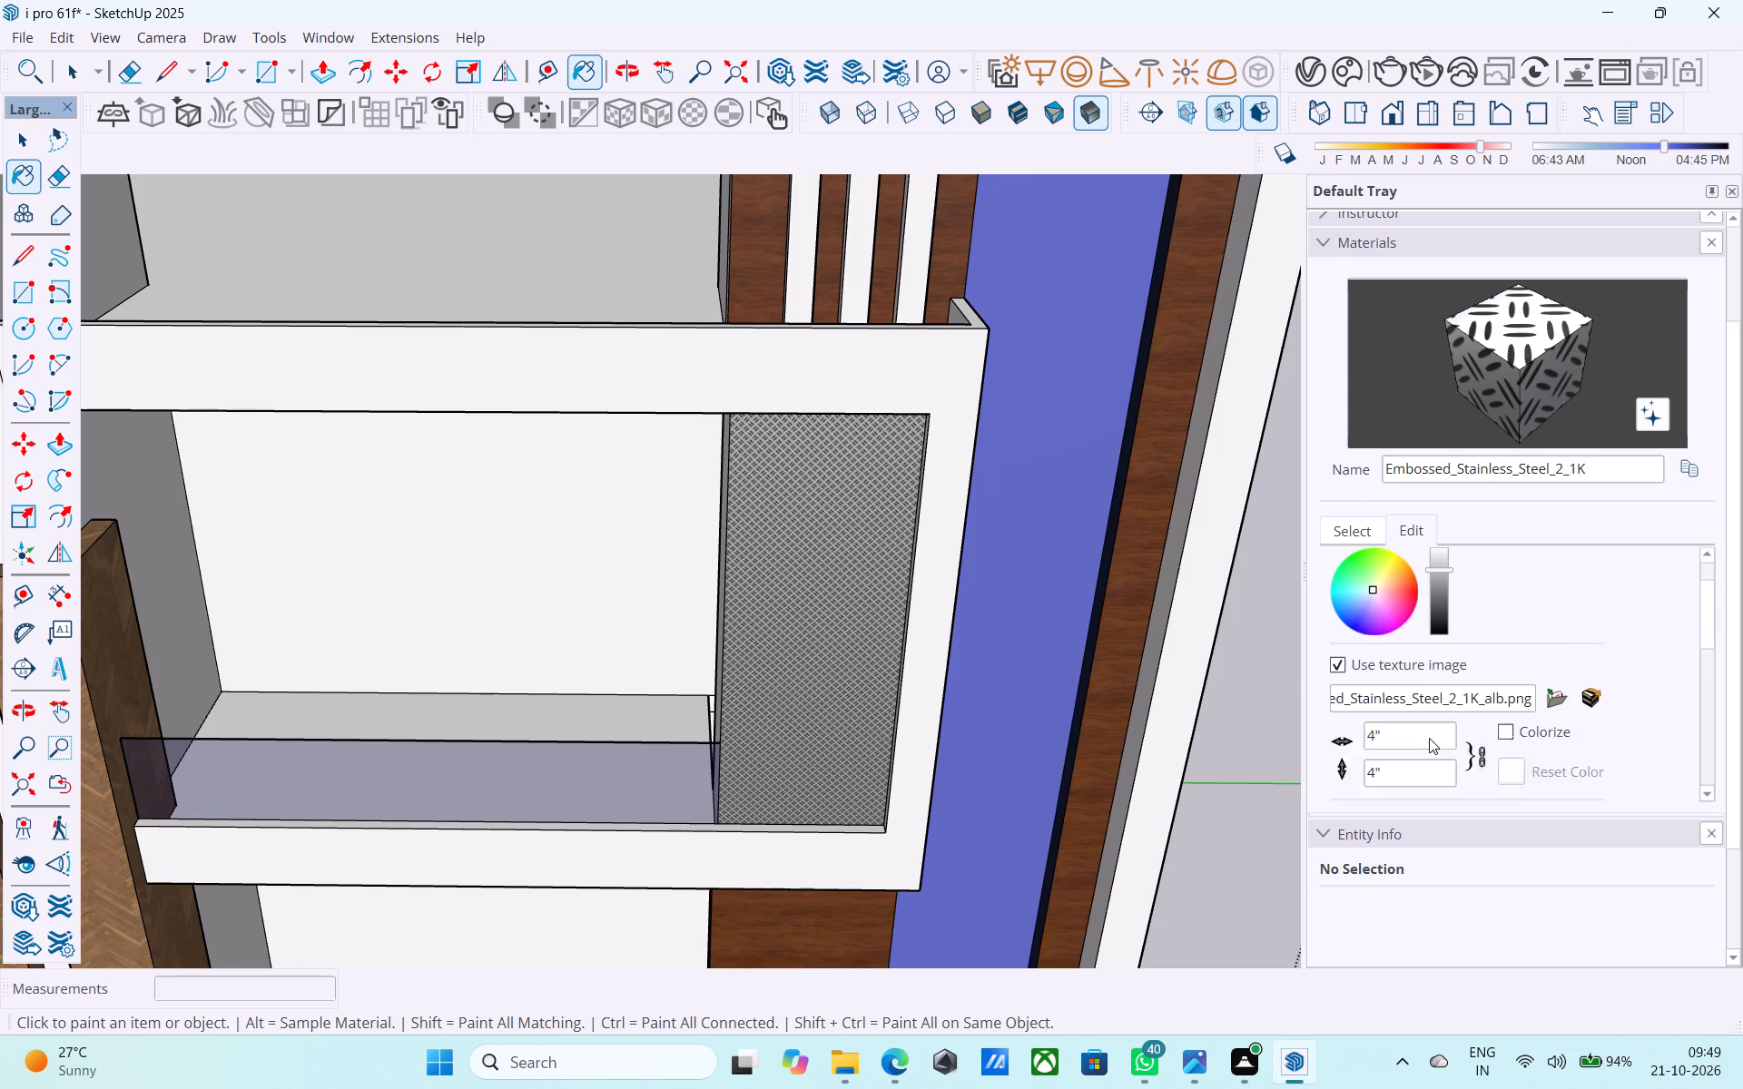
scroll(1429, 738, "down", 1)
left_click(1381, 665)
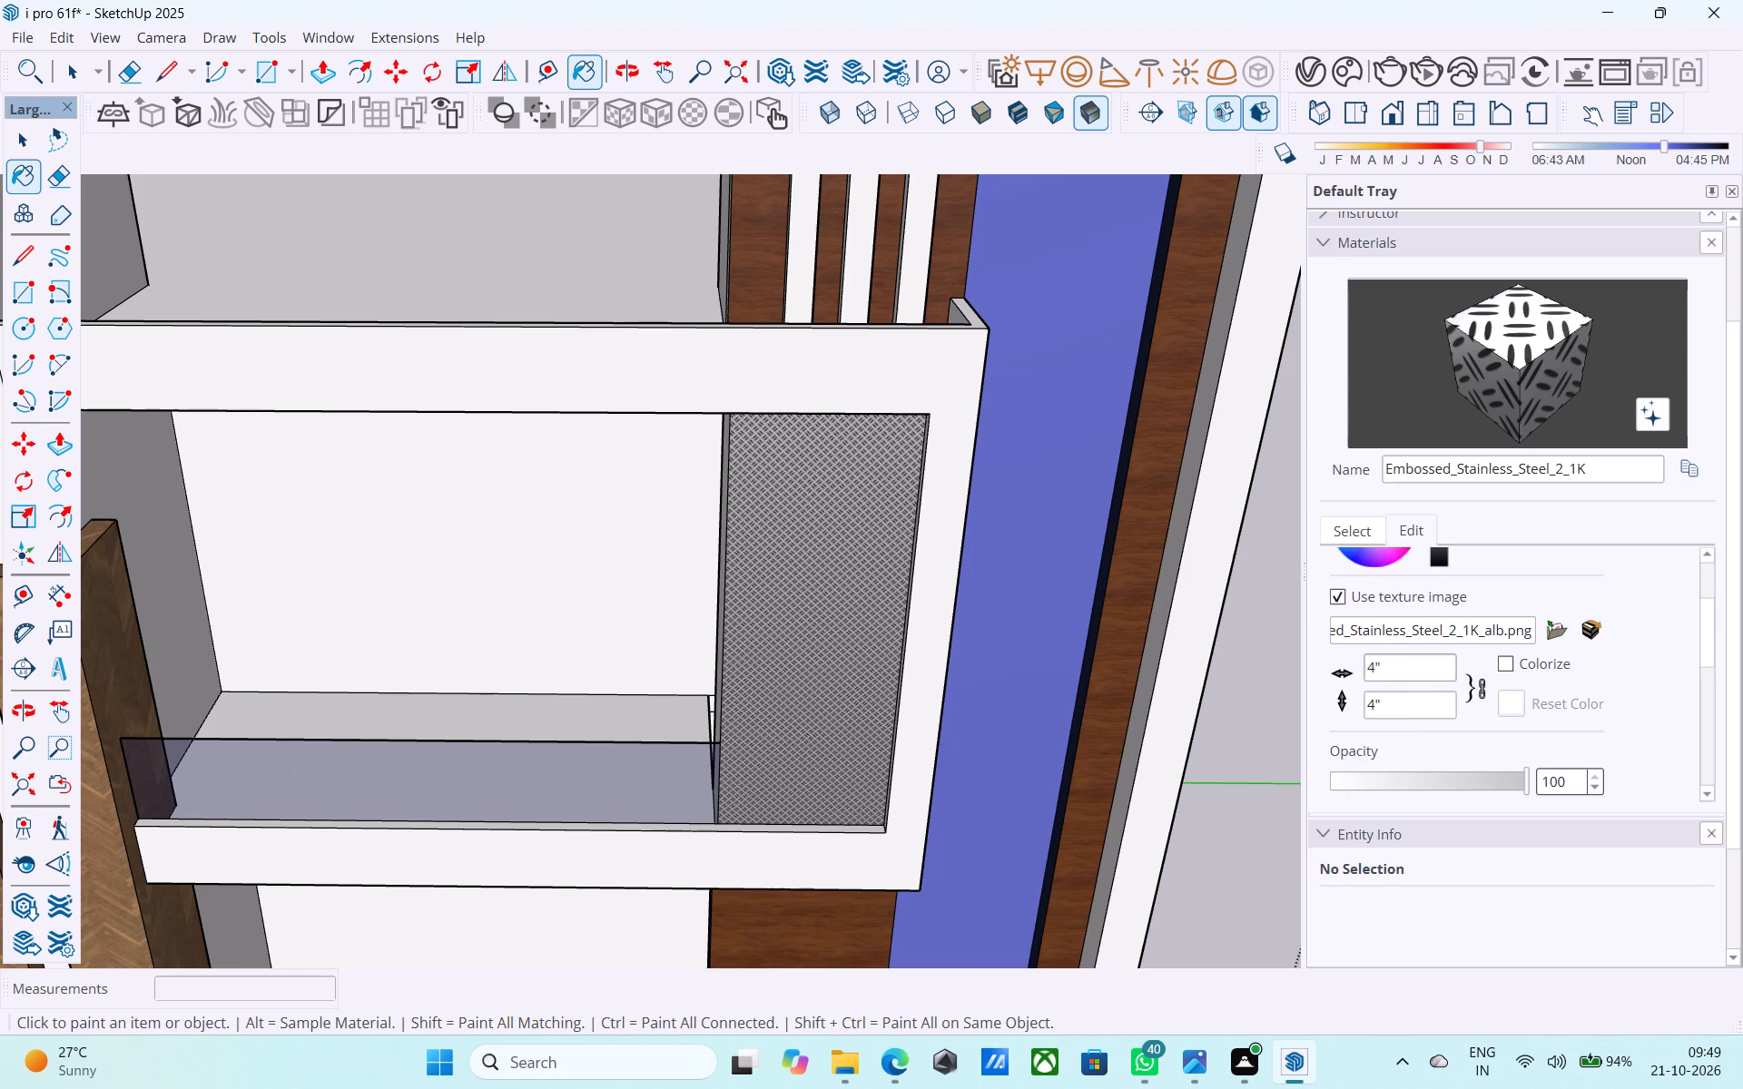
key("BackSpace")
key("BackSpace")
type("1'")
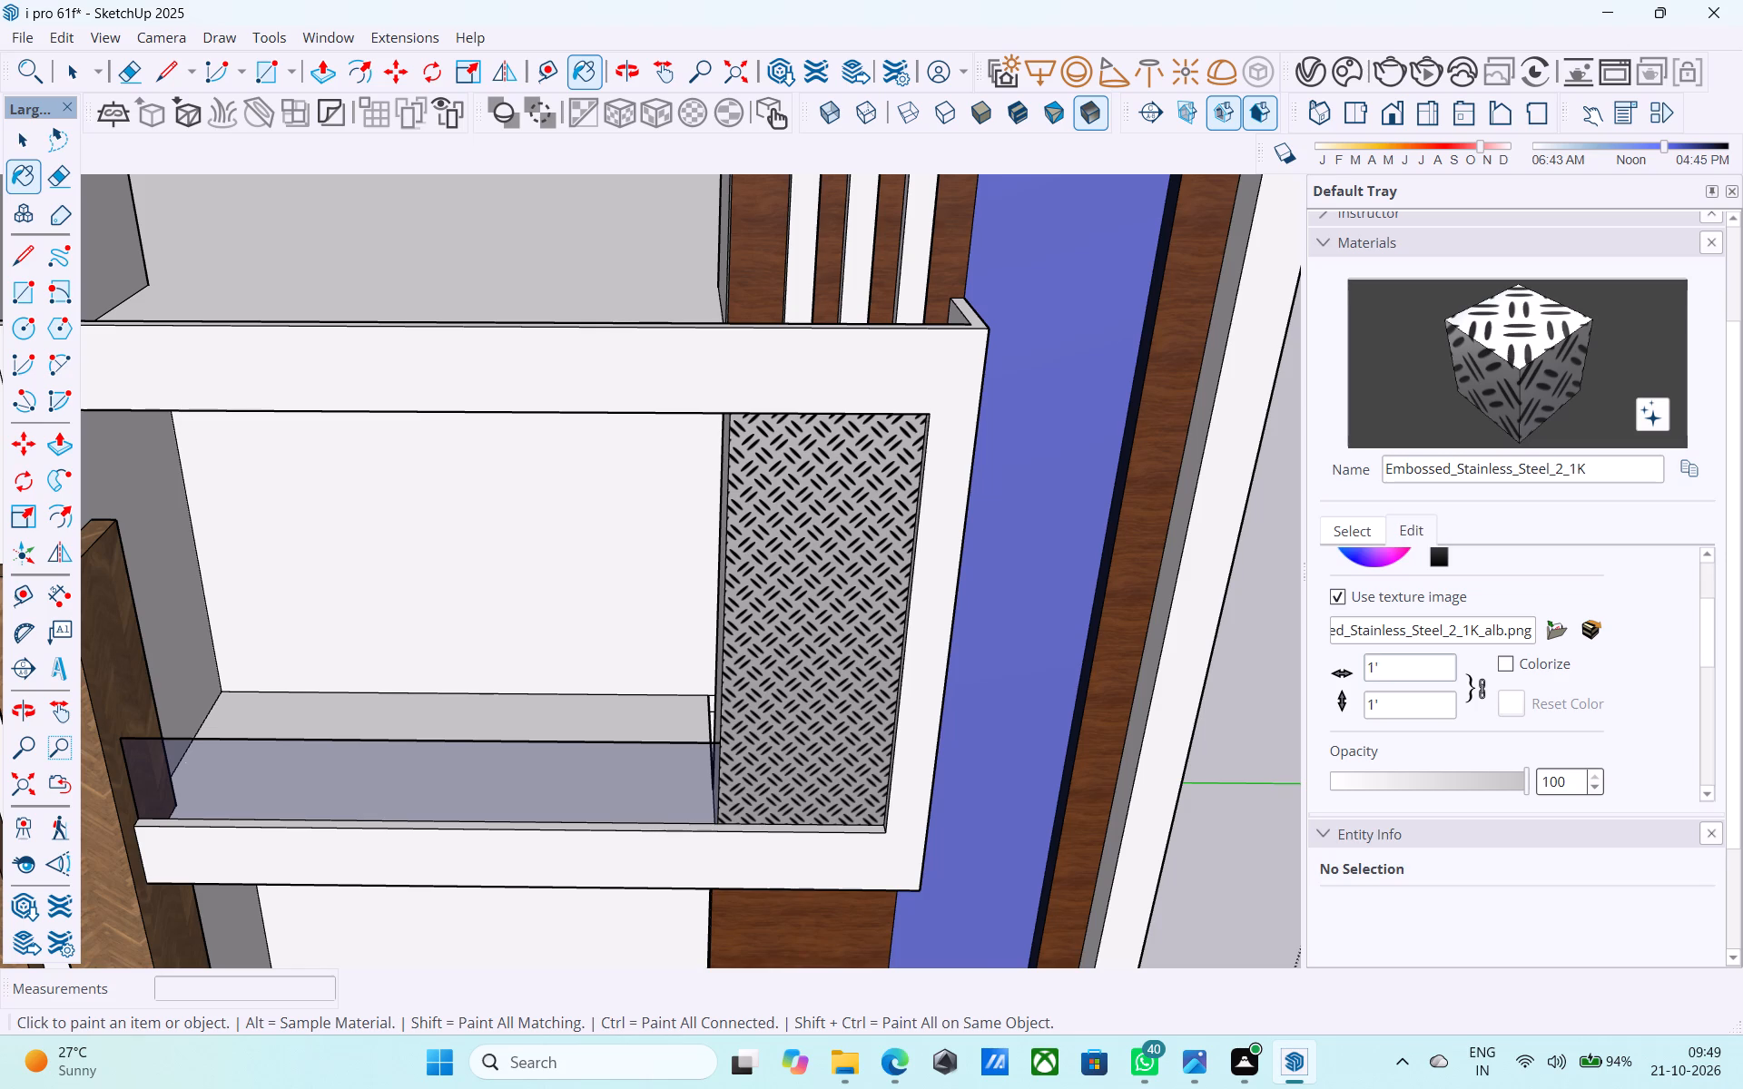
type("5\"")
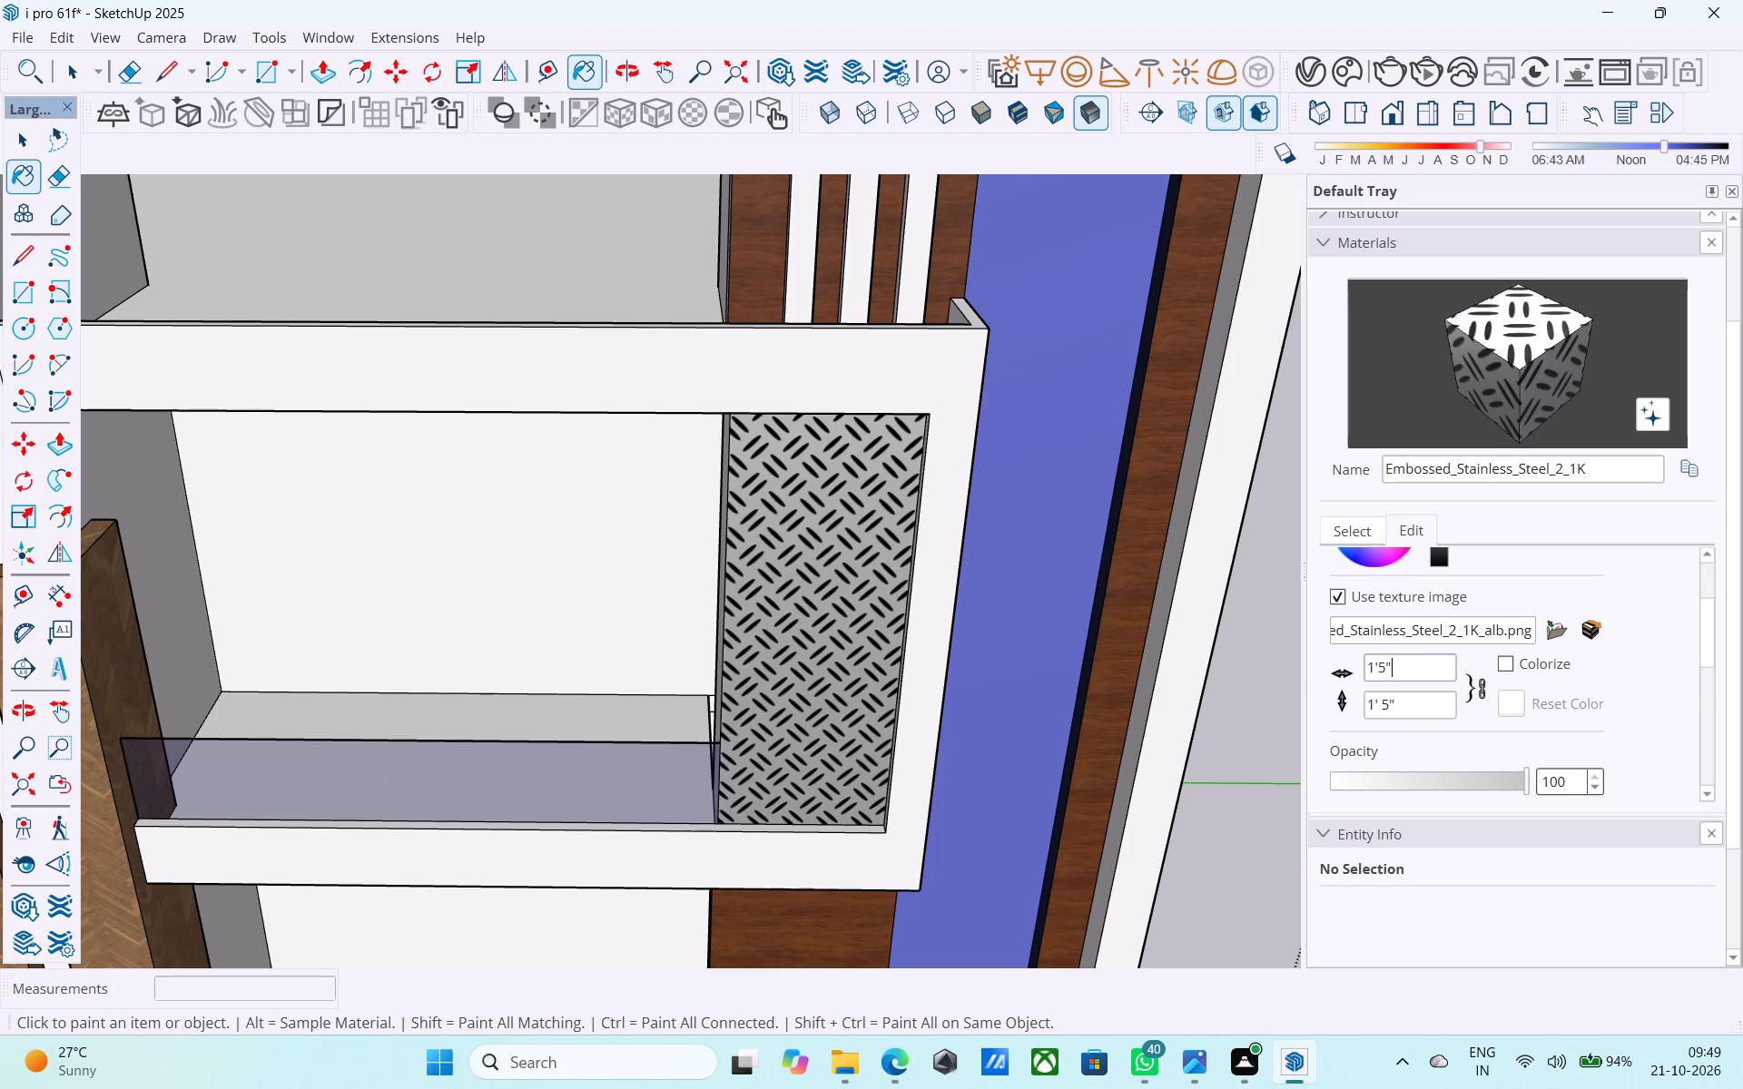
Examine the front elevation from several angles to judge the patterned balcony panel against the wood and glass surfaces.
scroll(952, 446, "down", 2)
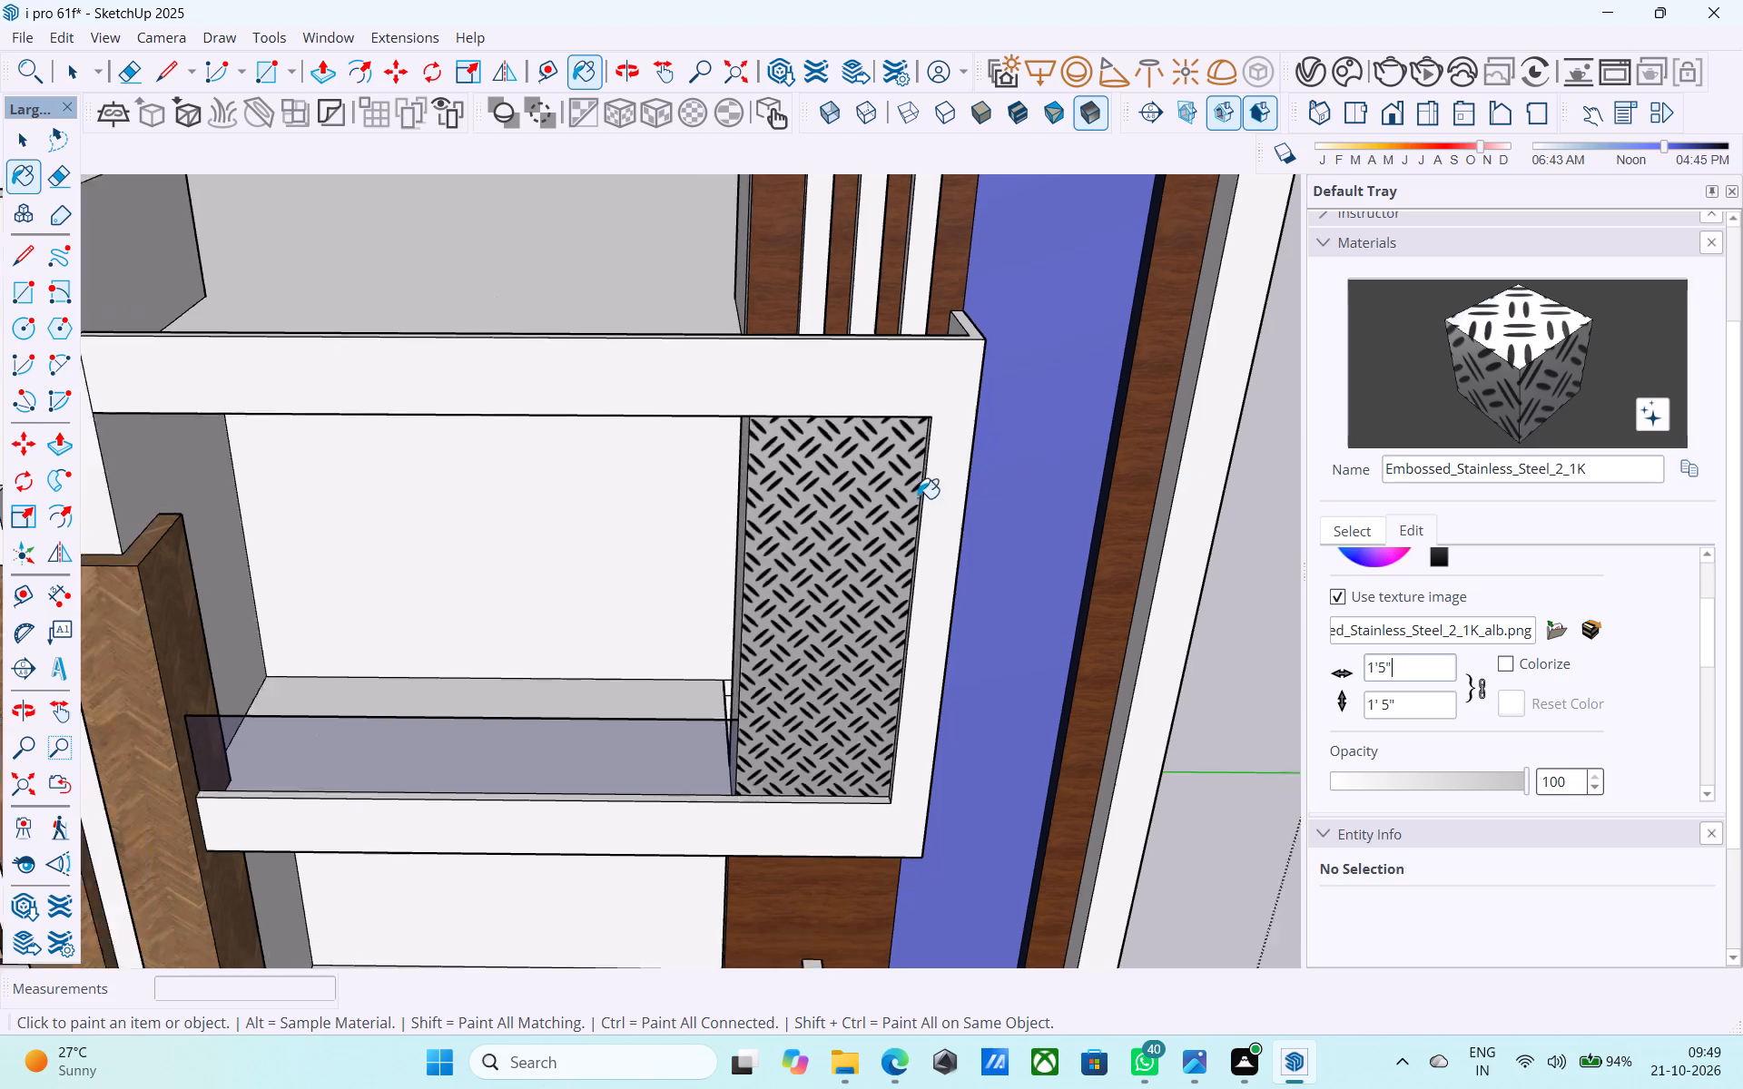
scroll(918, 498, "down", 2)
middle_click_drag(907, 522, 847, 367)
scroll(841, 372, "down", 6)
scroll(822, 317, "up", 1)
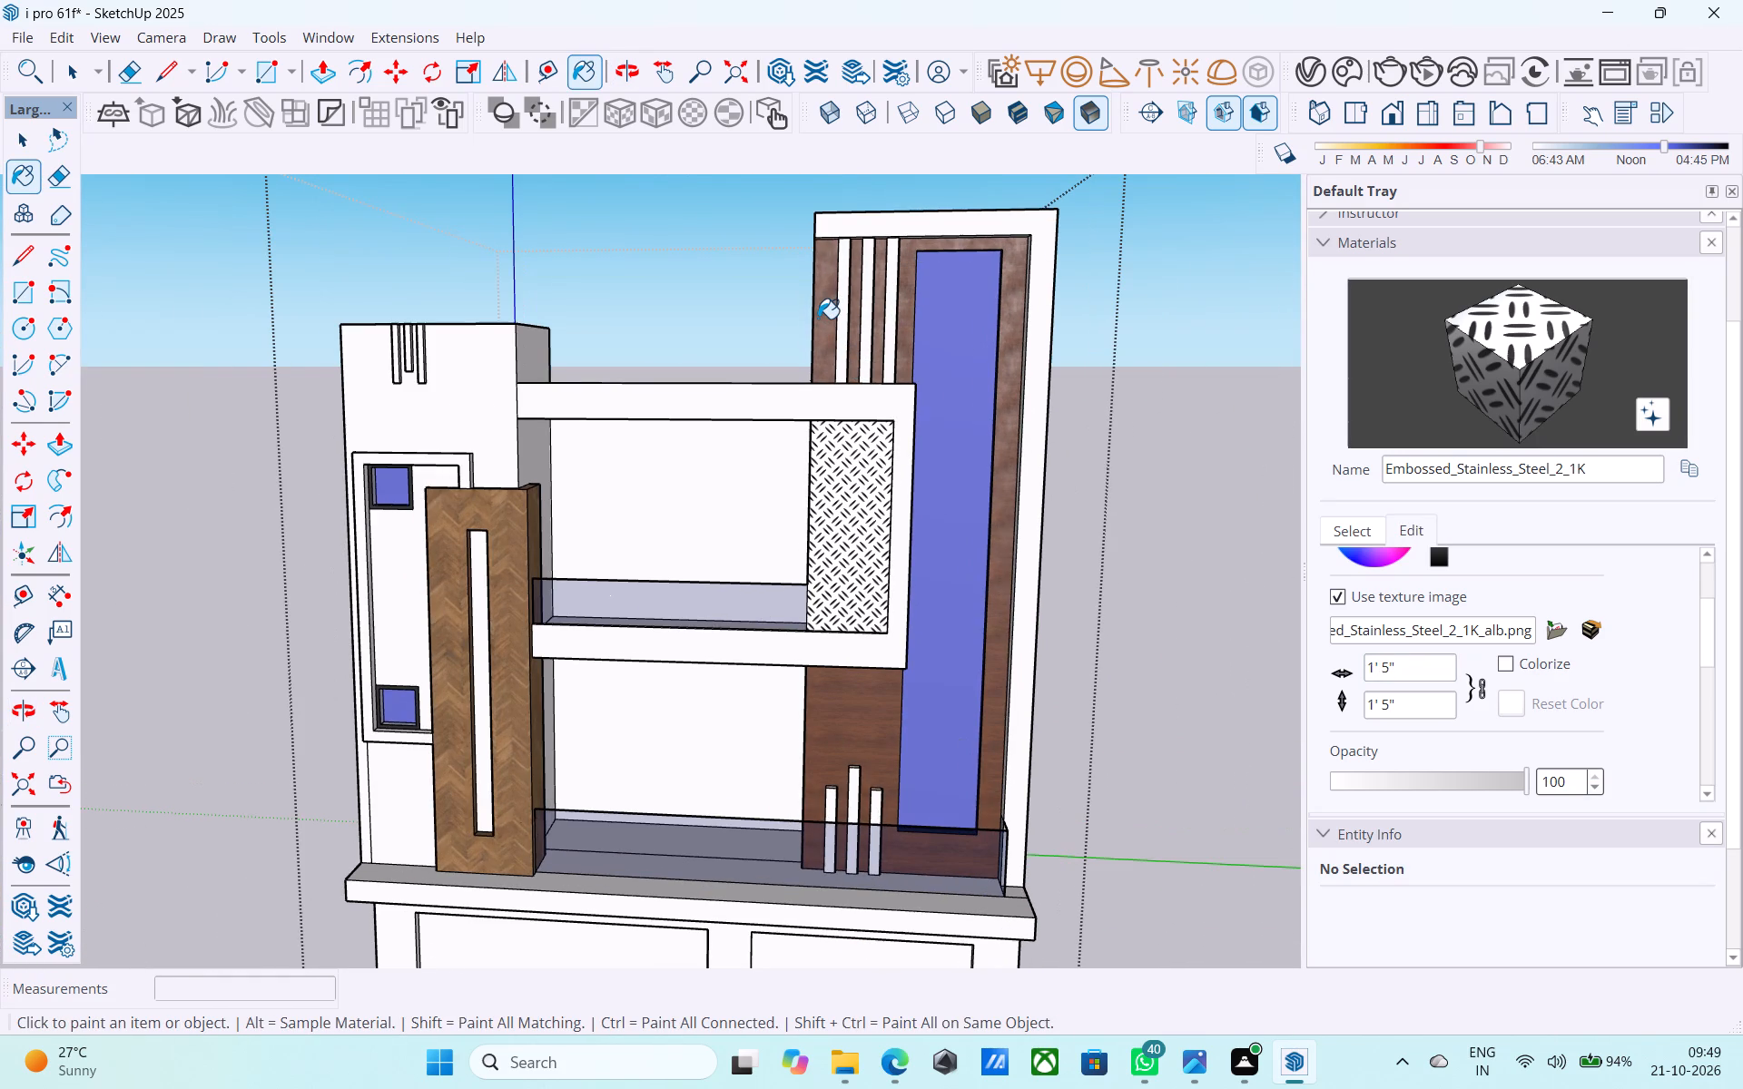
middle_click_drag(818, 319, 861, 309)
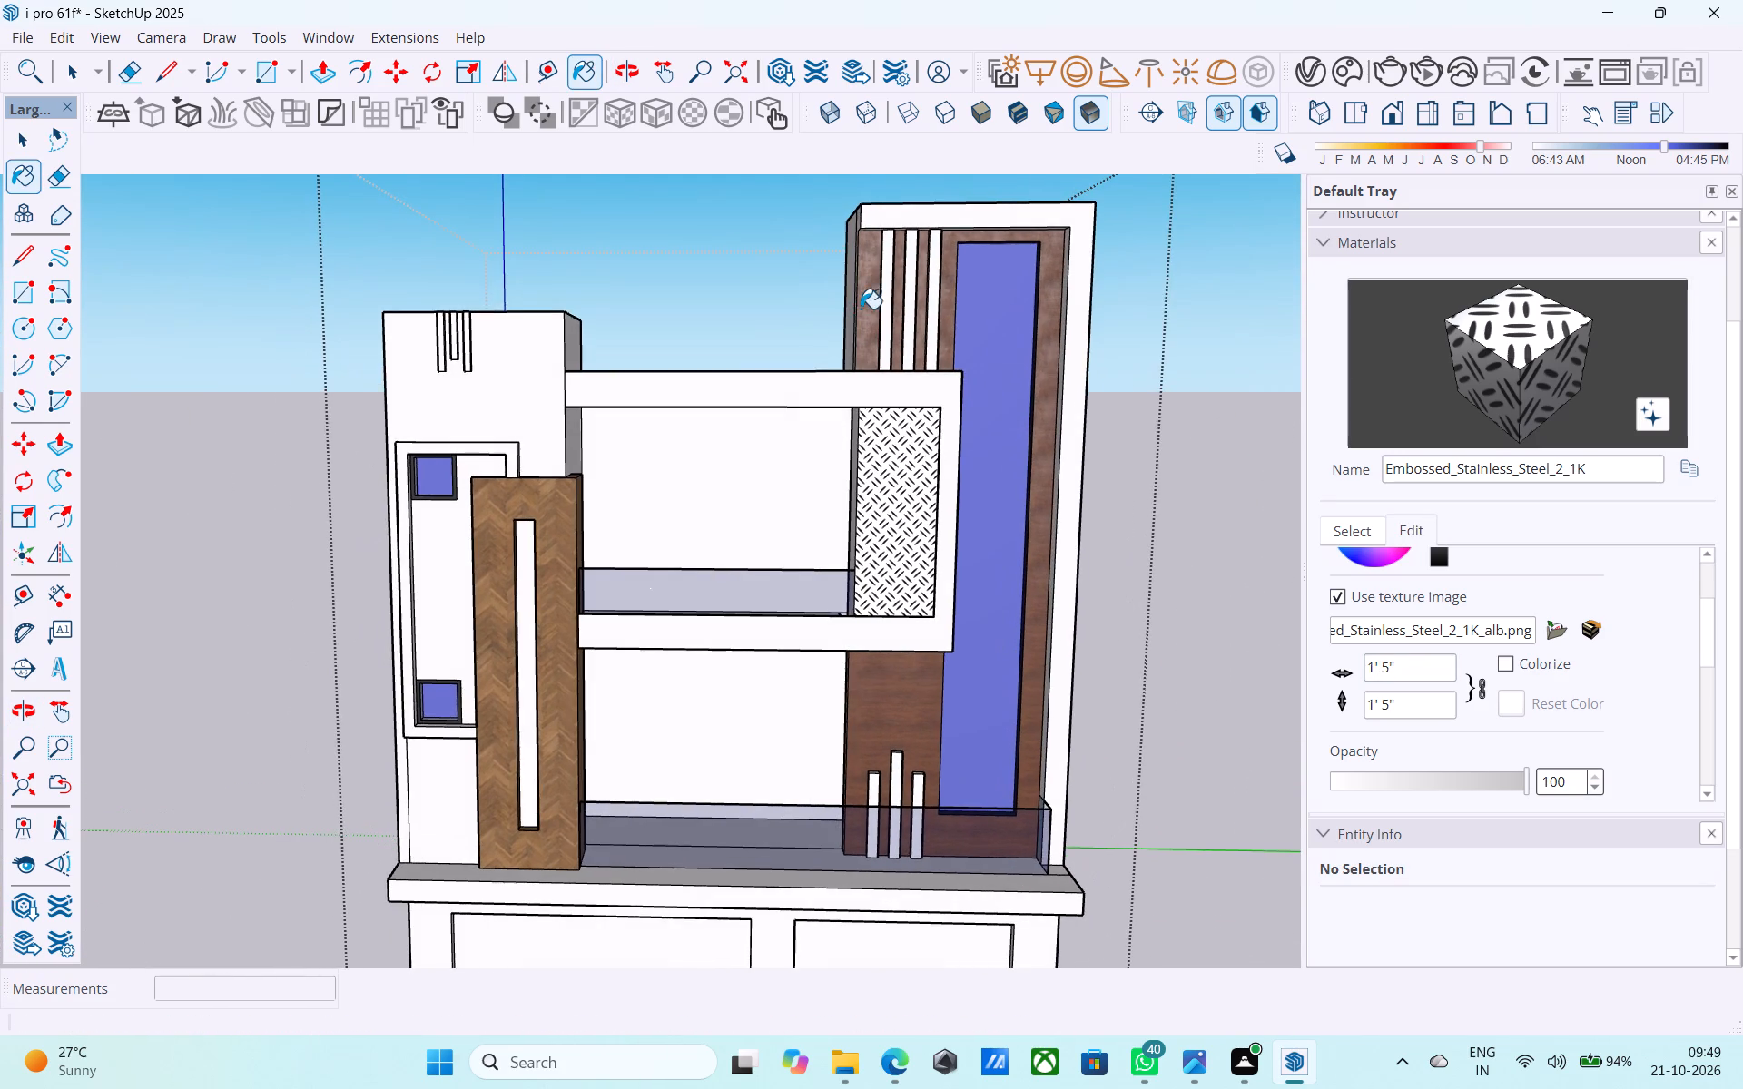
middle_click_drag(861, 309, 799, 325)
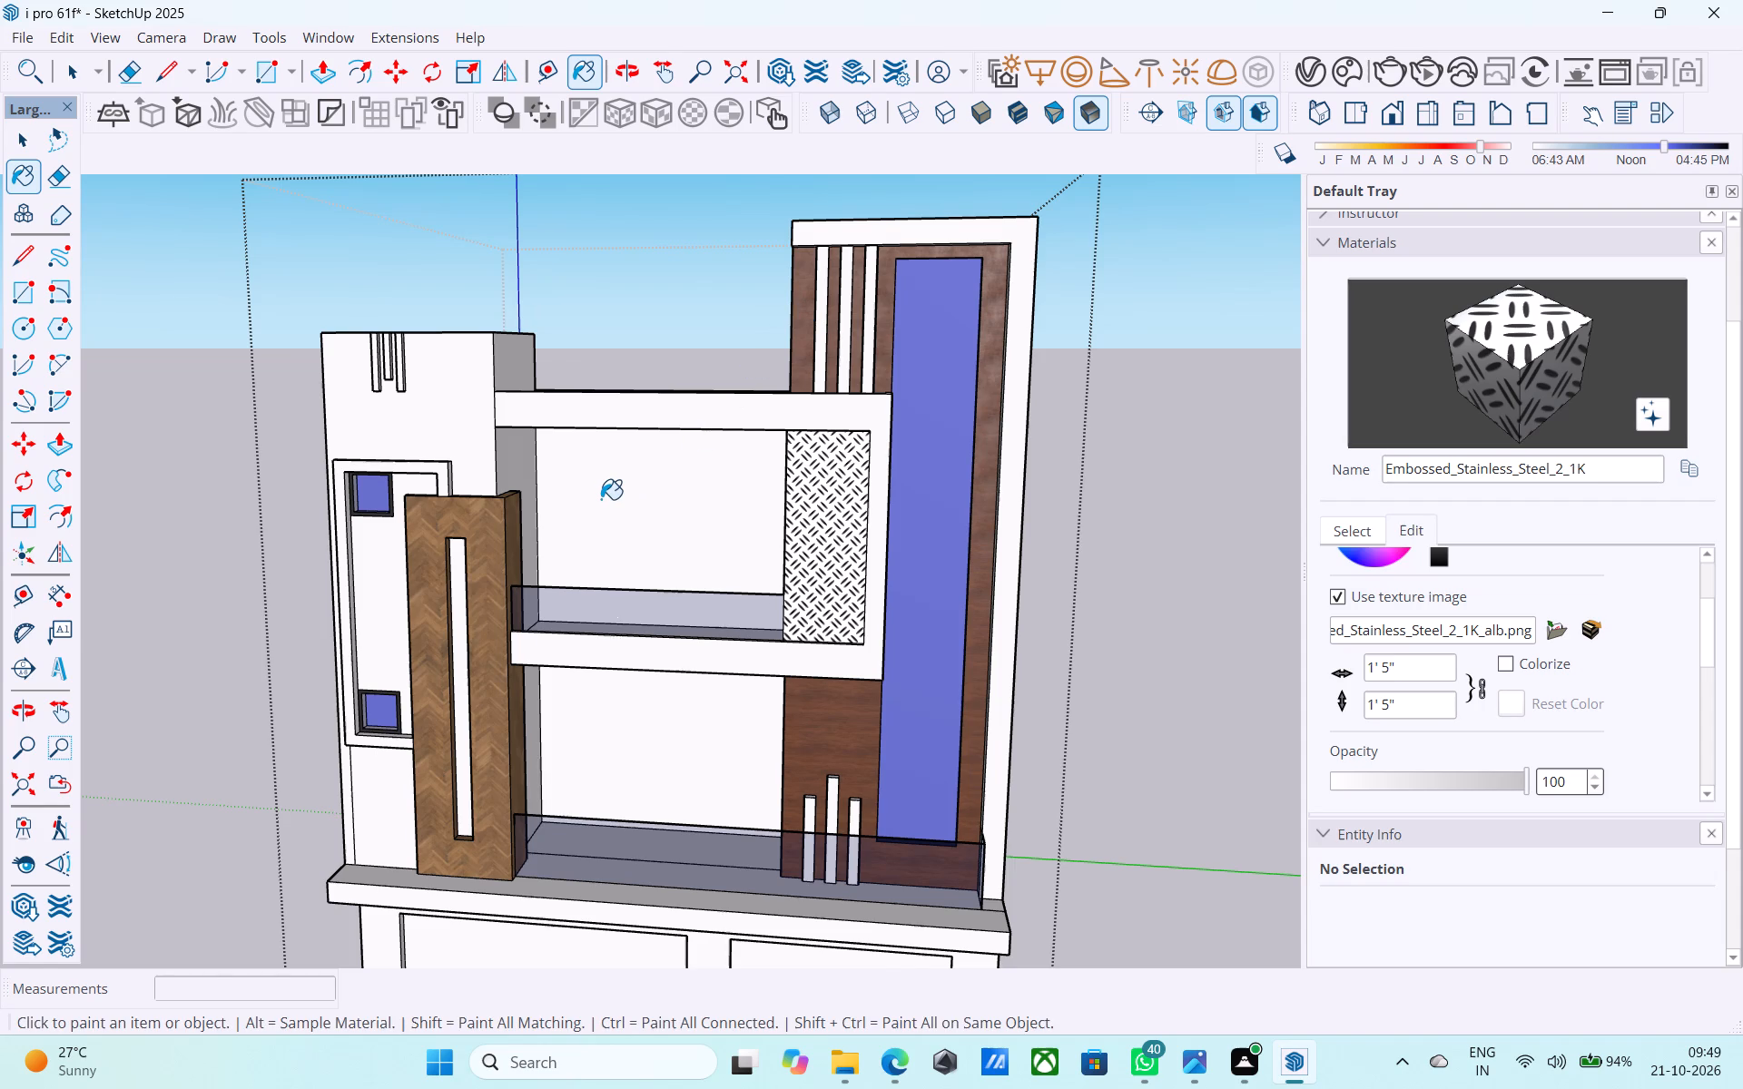
scroll(601, 499, "down", 3)
middle_click_drag(589, 481, 545, 494)
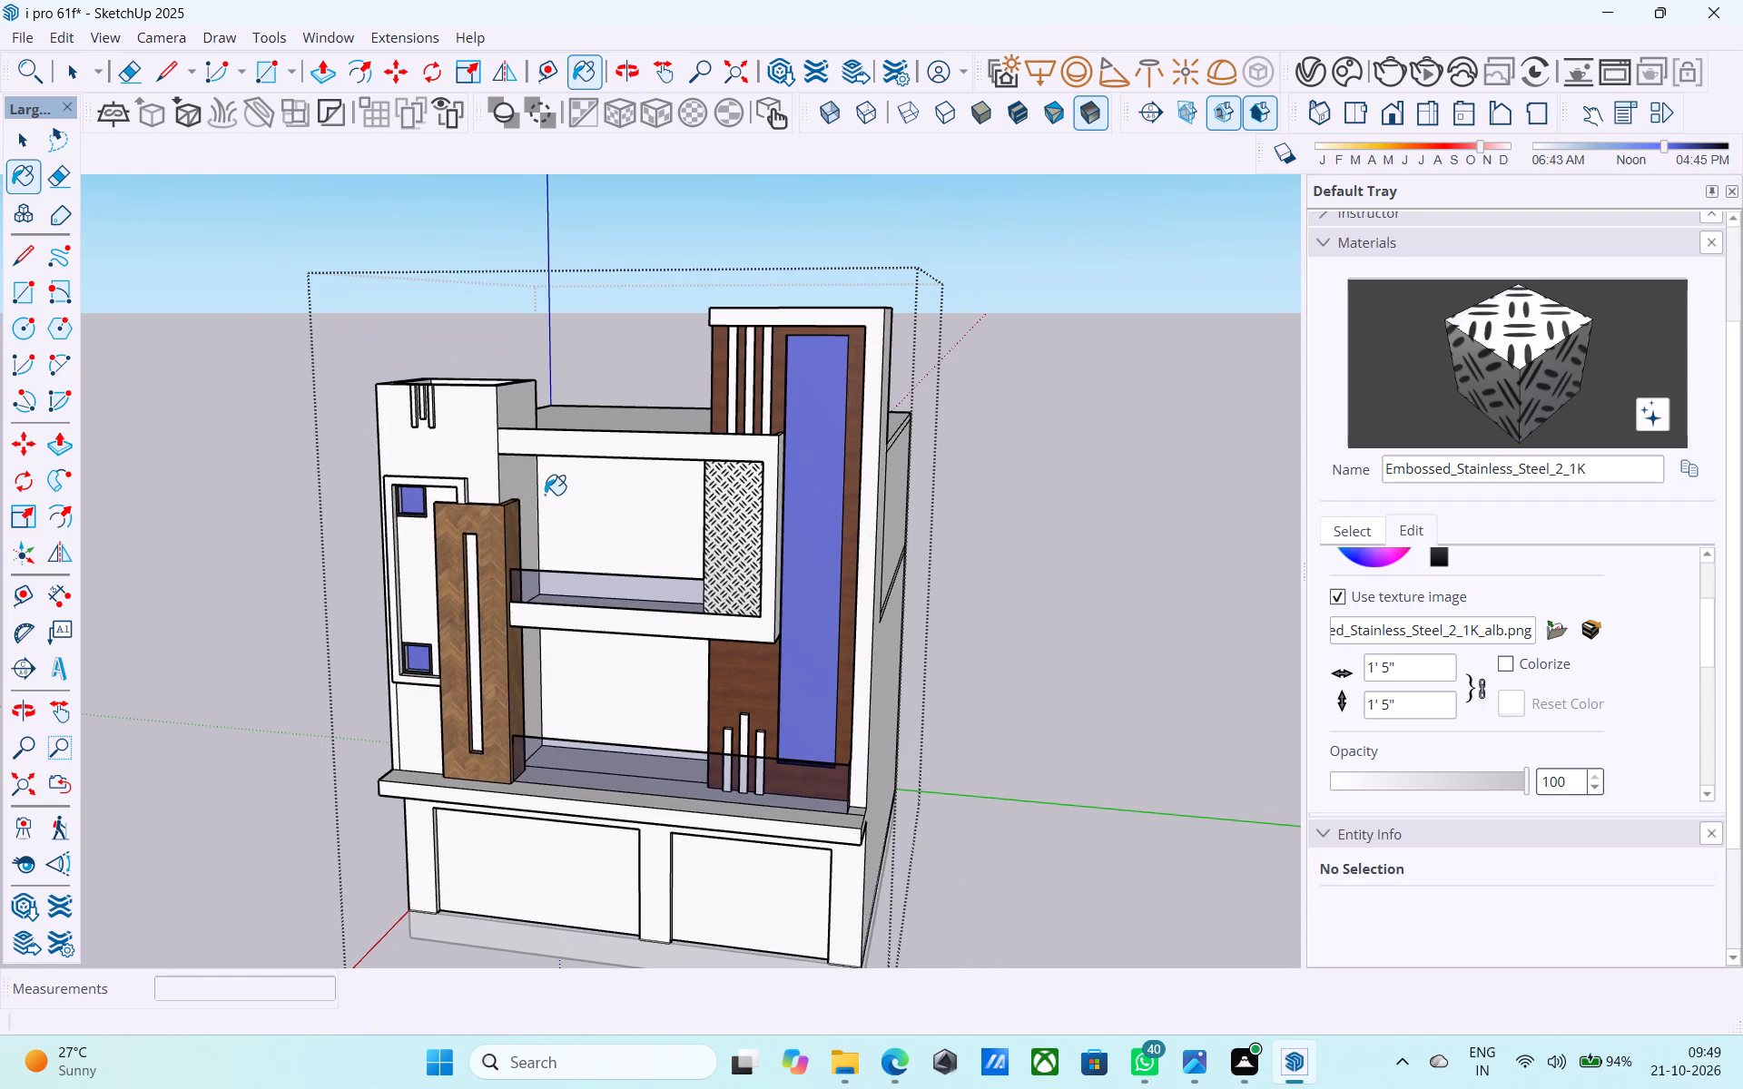
key("space")
middle_click_drag(546, 493, 618, 514)
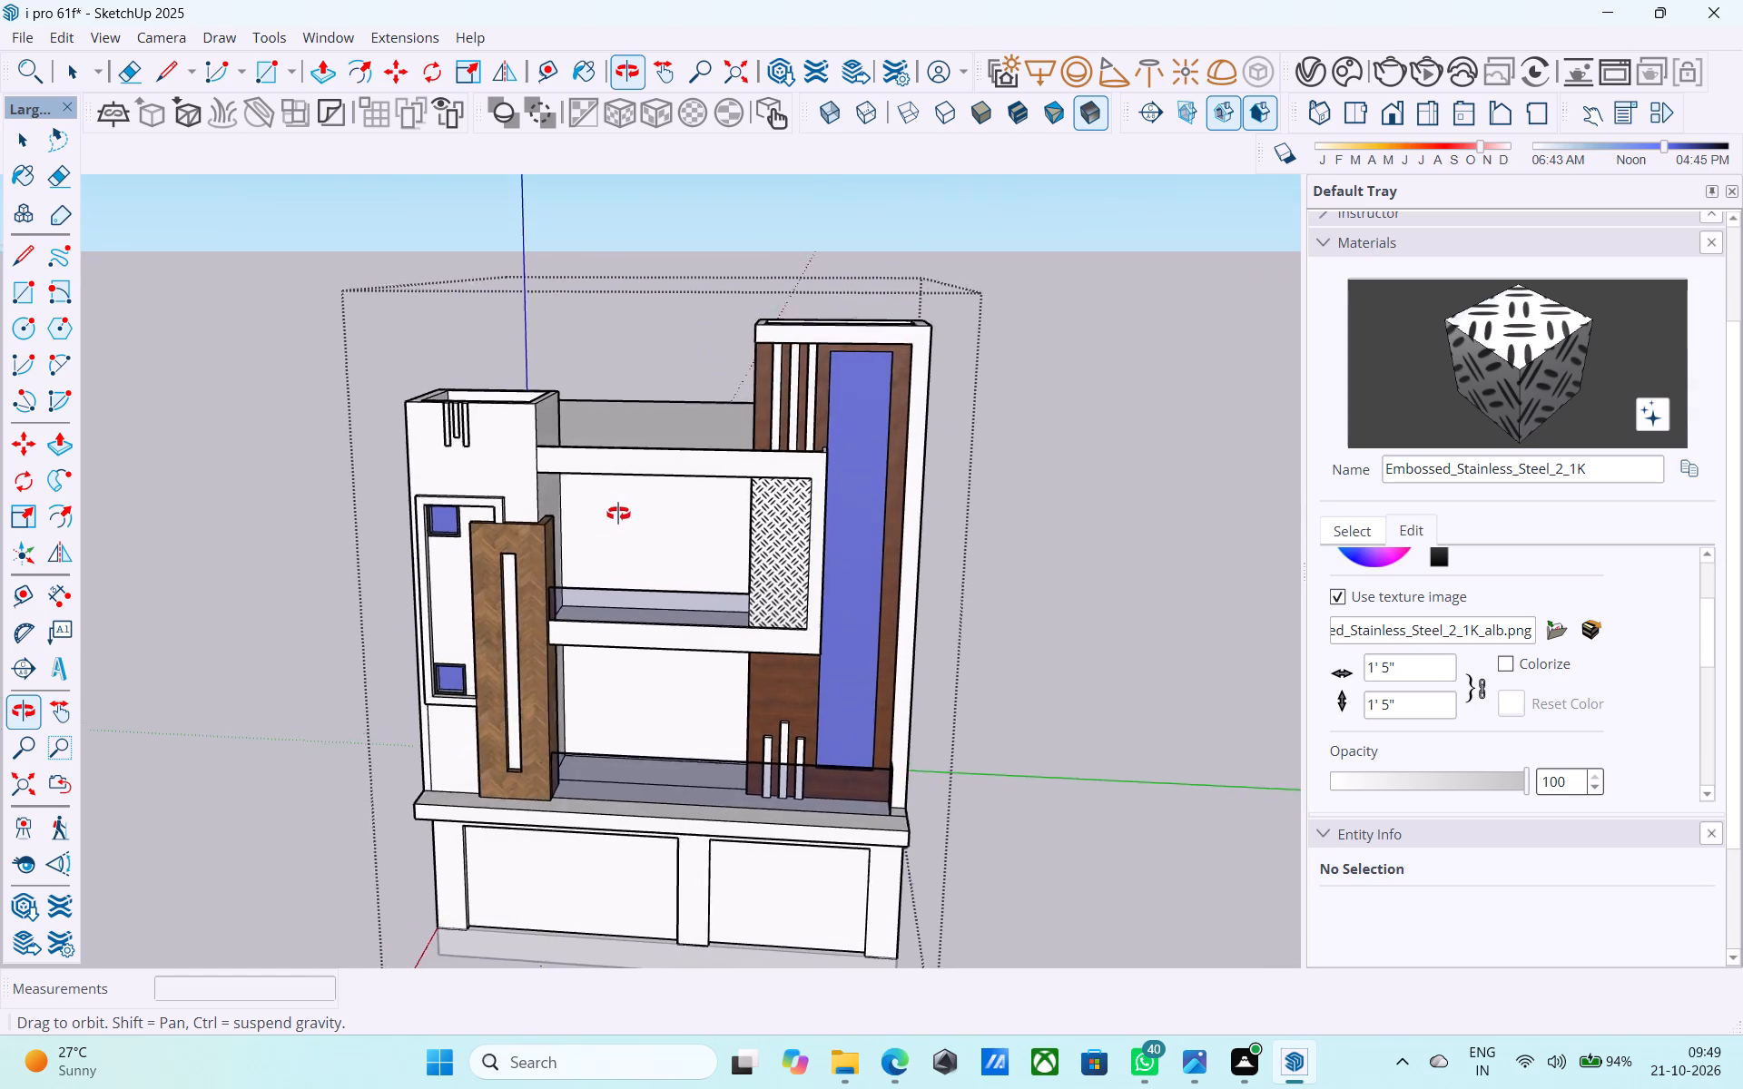
middle_click_drag(618, 514, 665, 493)
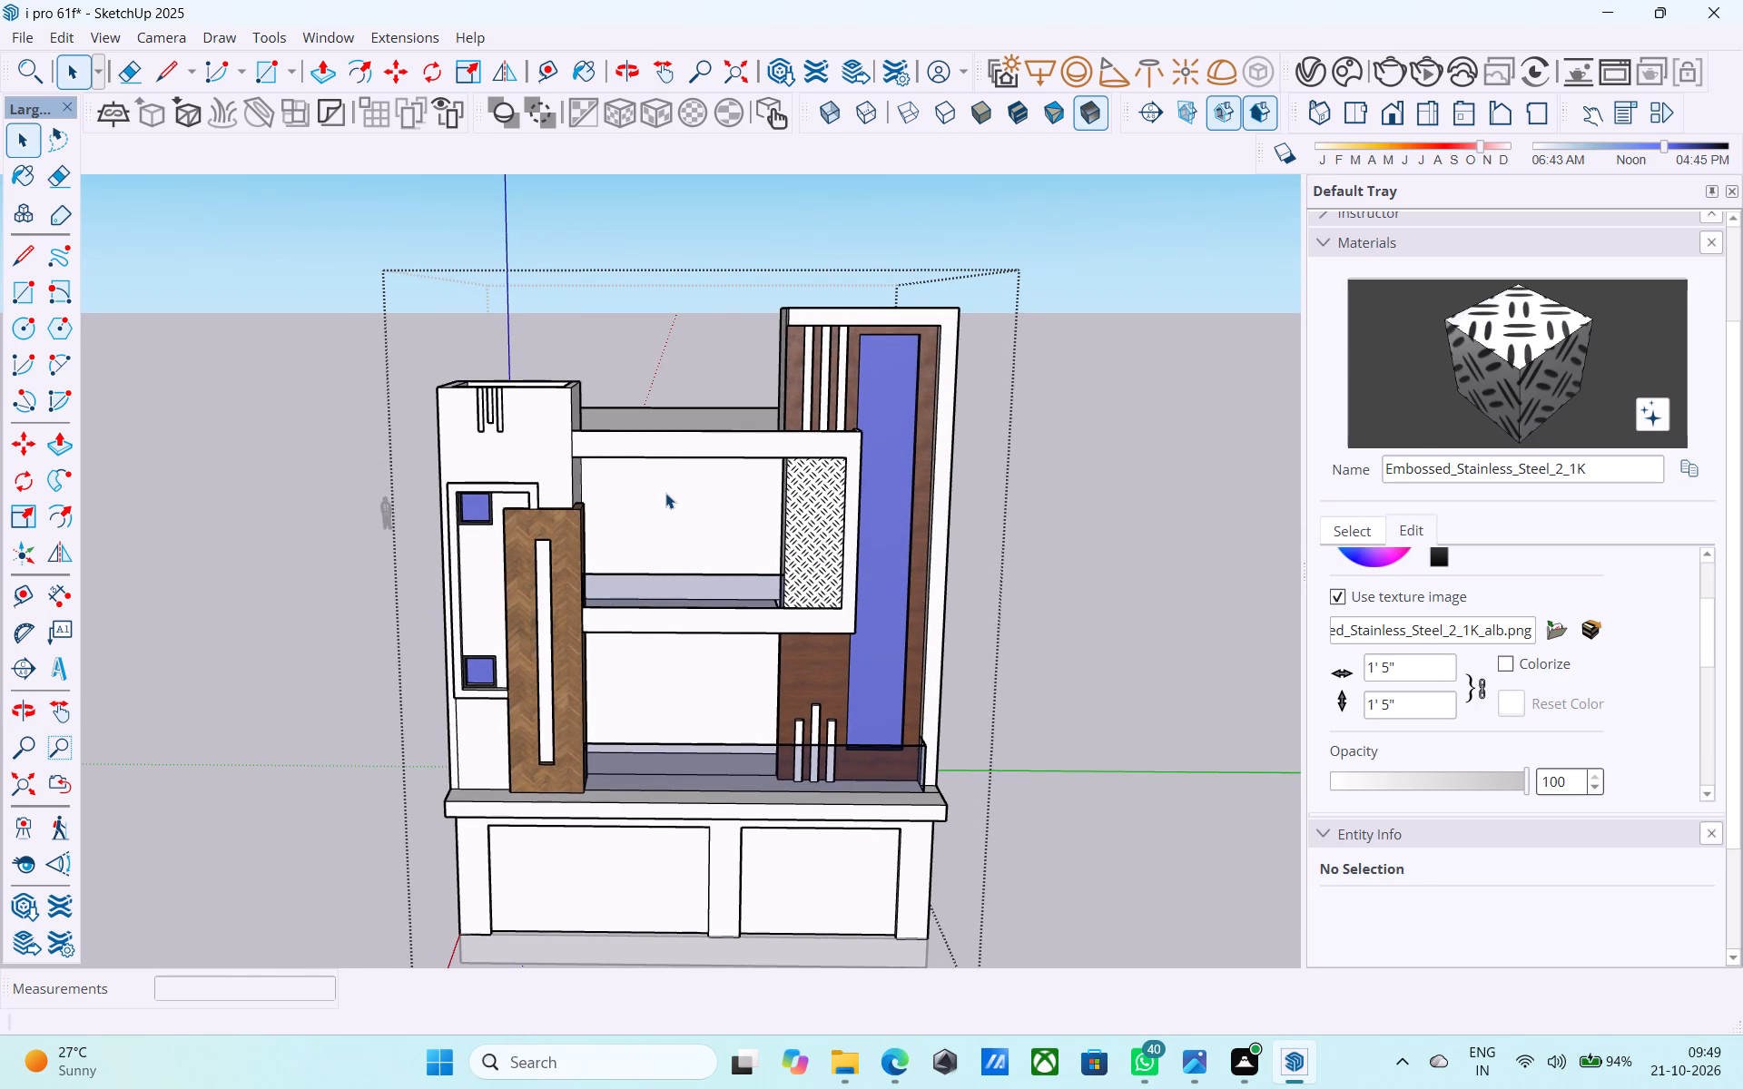
middle_click_drag(468, 551, 440, 535)
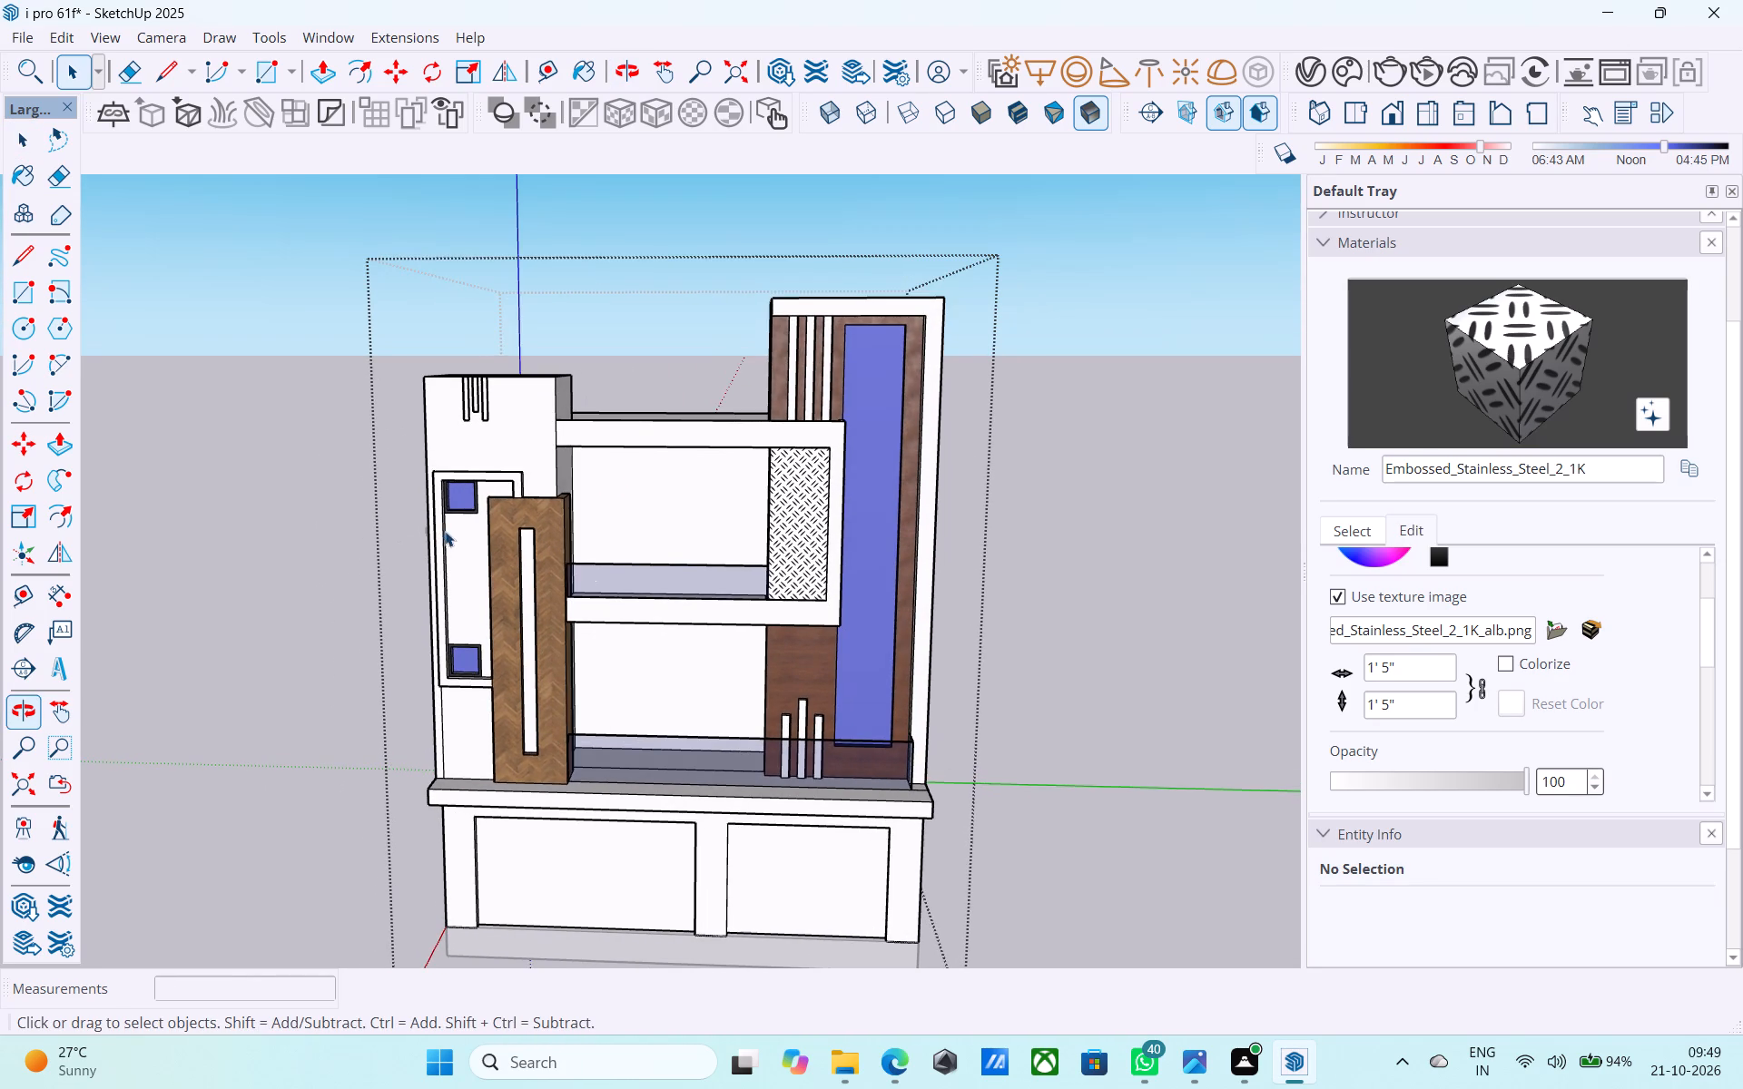
scroll(432, 542, "down", 3)
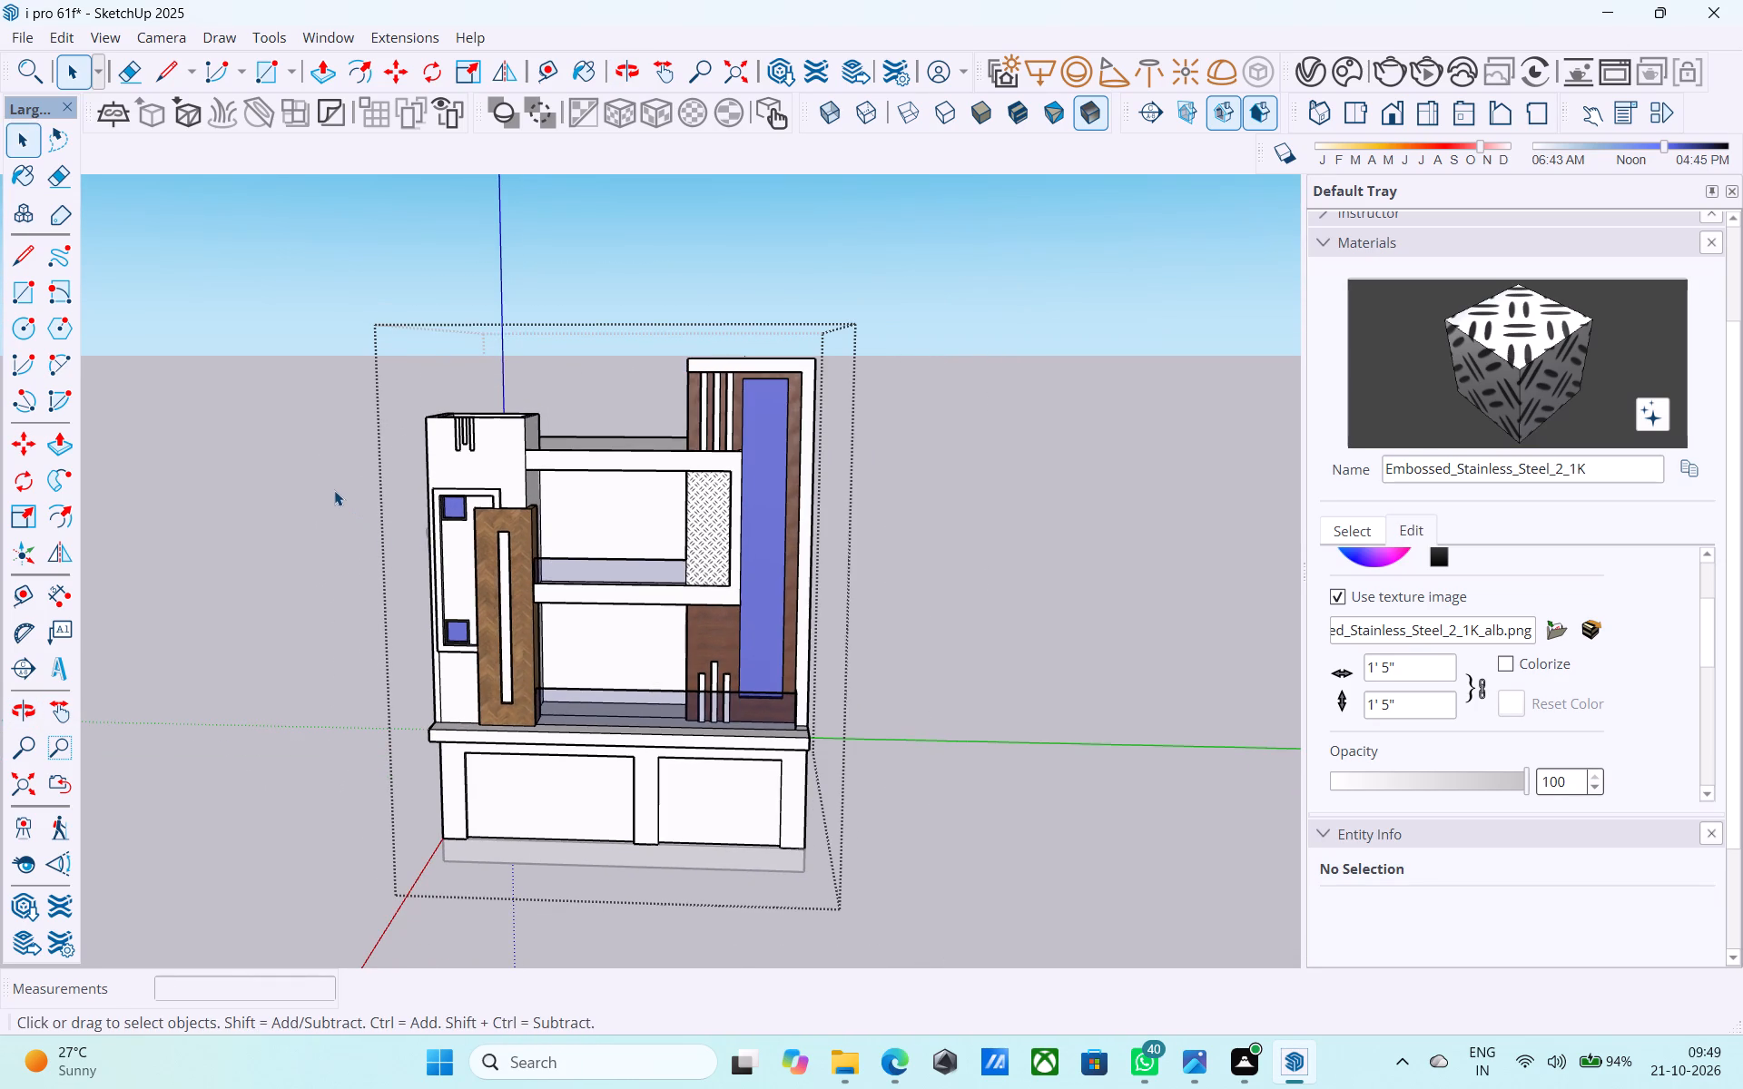
Close the building group and save the model.
left_click(334, 490)
key("ctrl+s")
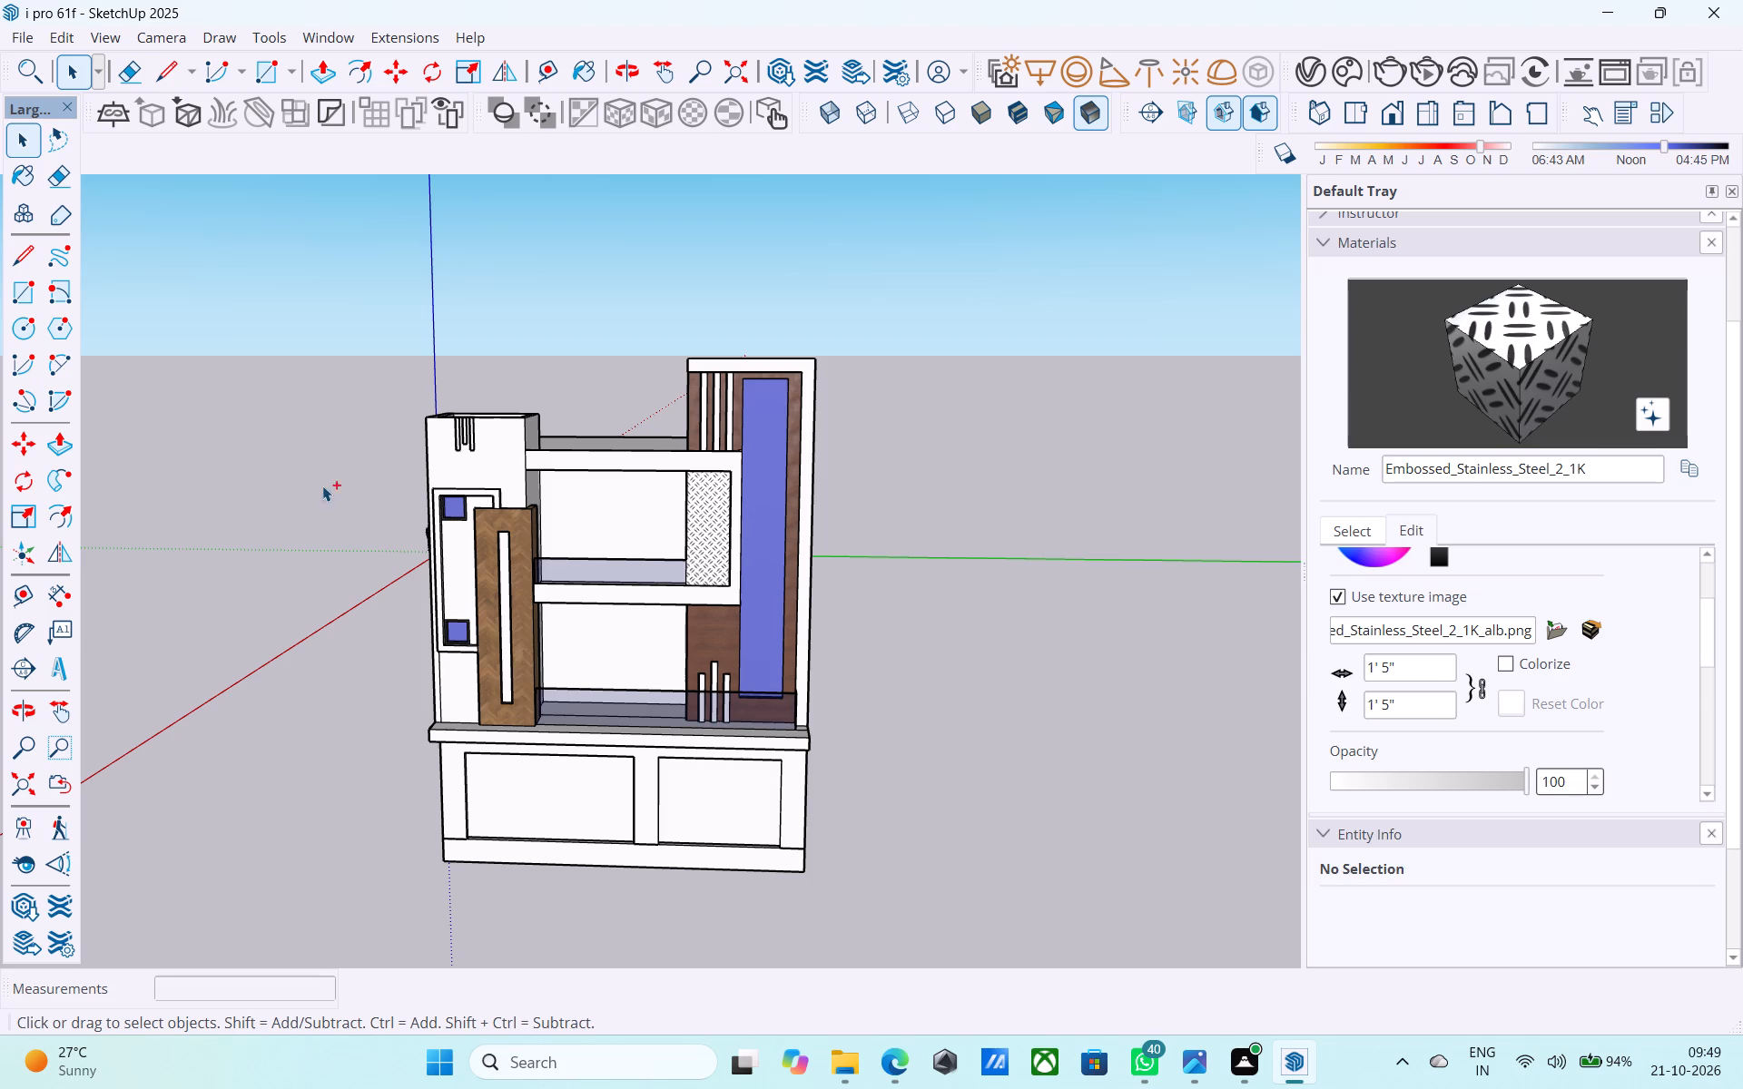
Import the porta+4 component from the Downloads folder and place it on the open ground beside the building.
left_click(34, 38)
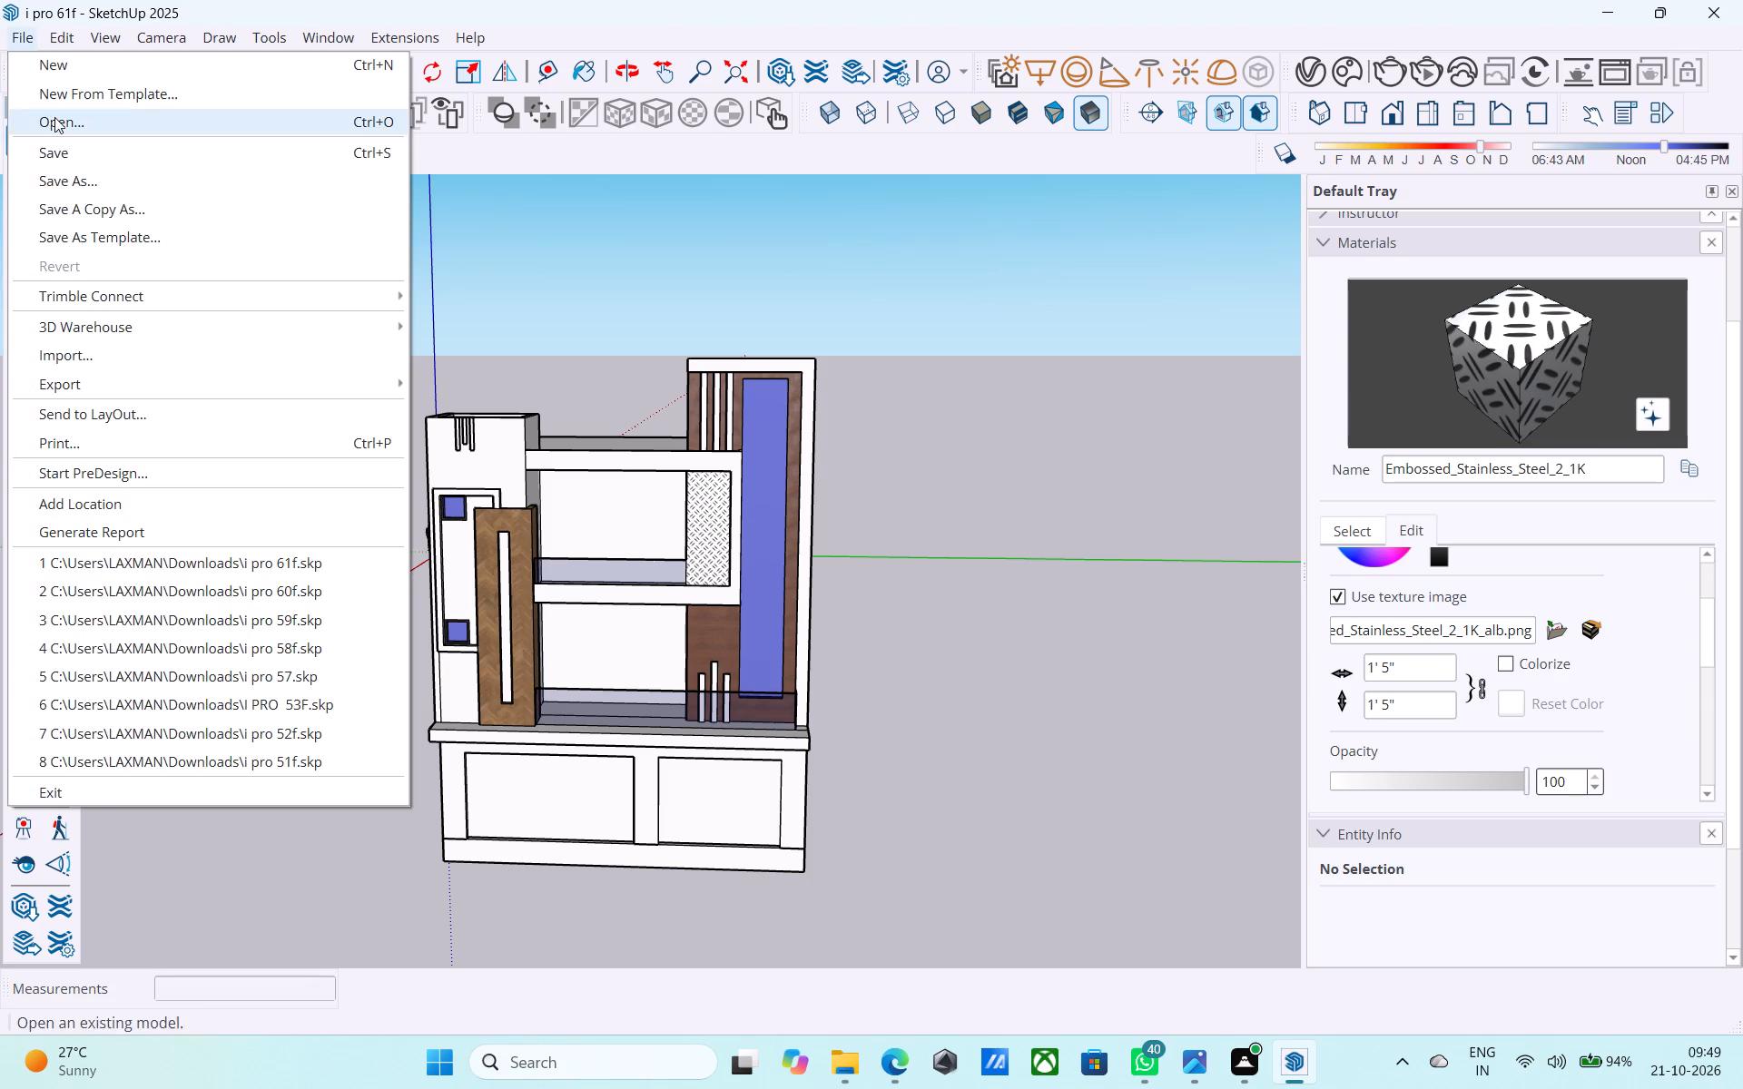
left_click(124, 354)
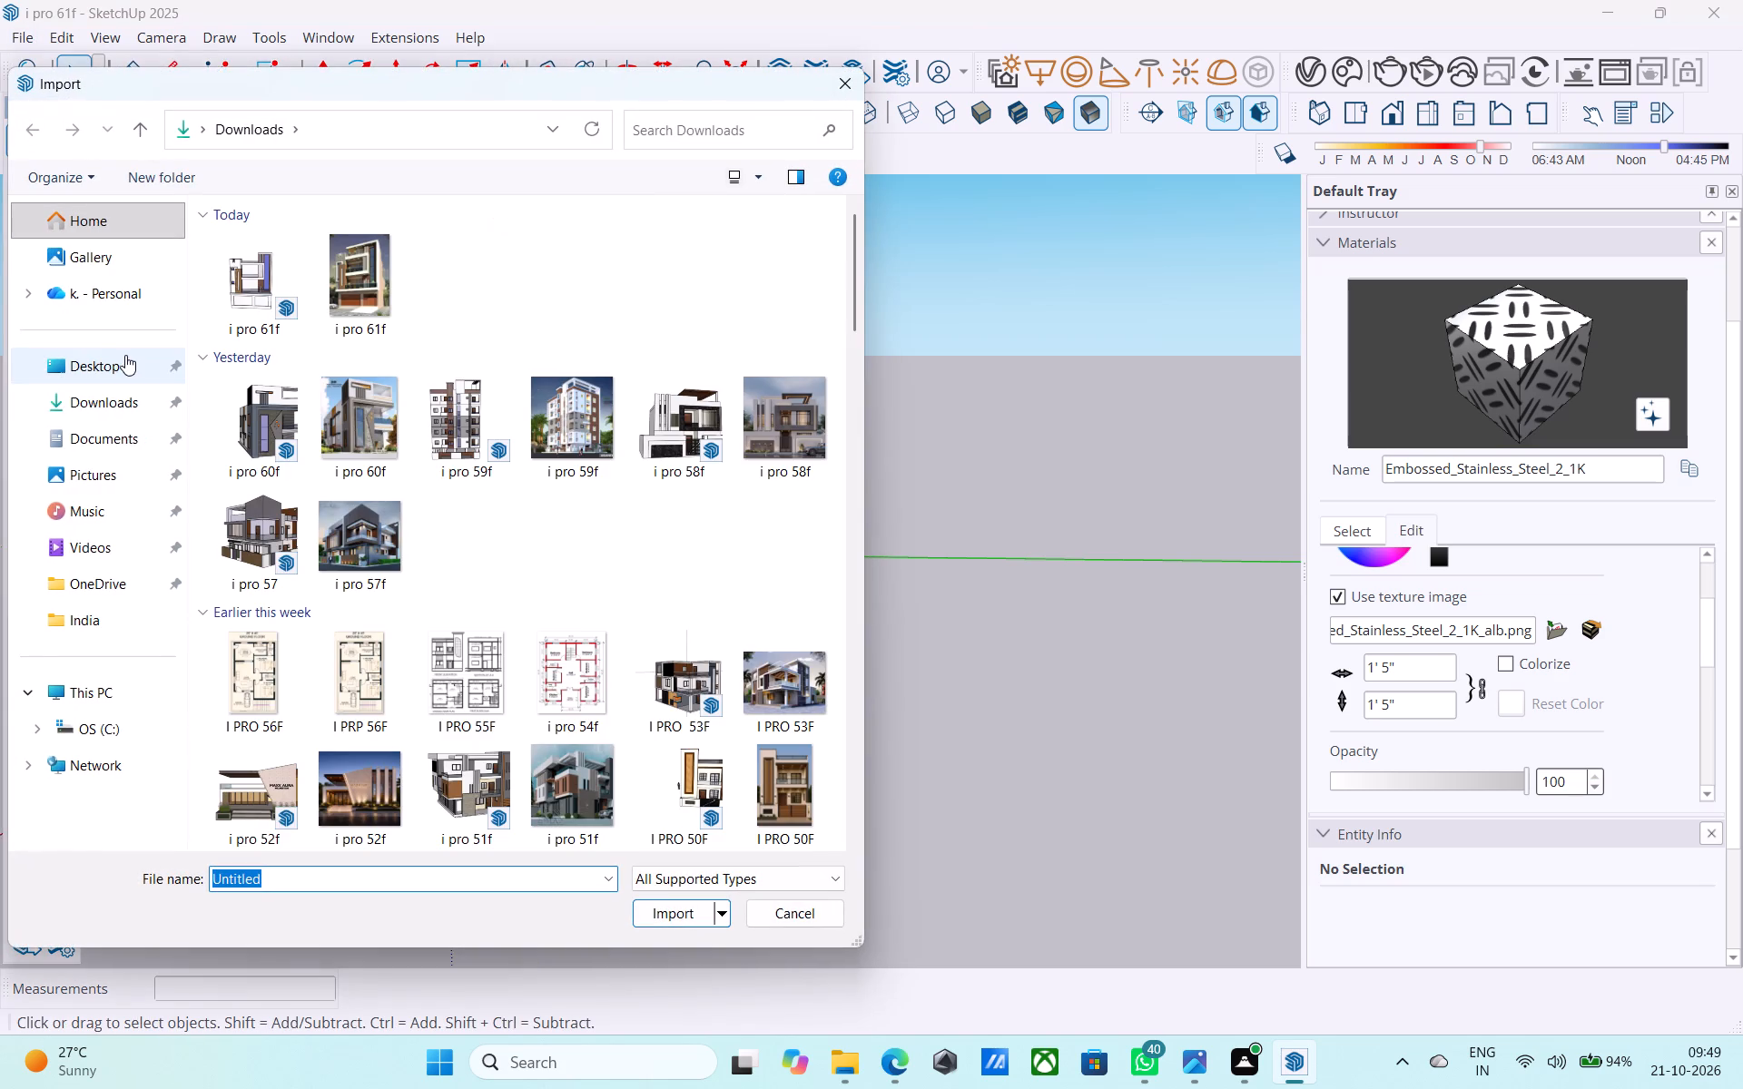
left_click(130, 396)
scroll(355, 393, "down", 3)
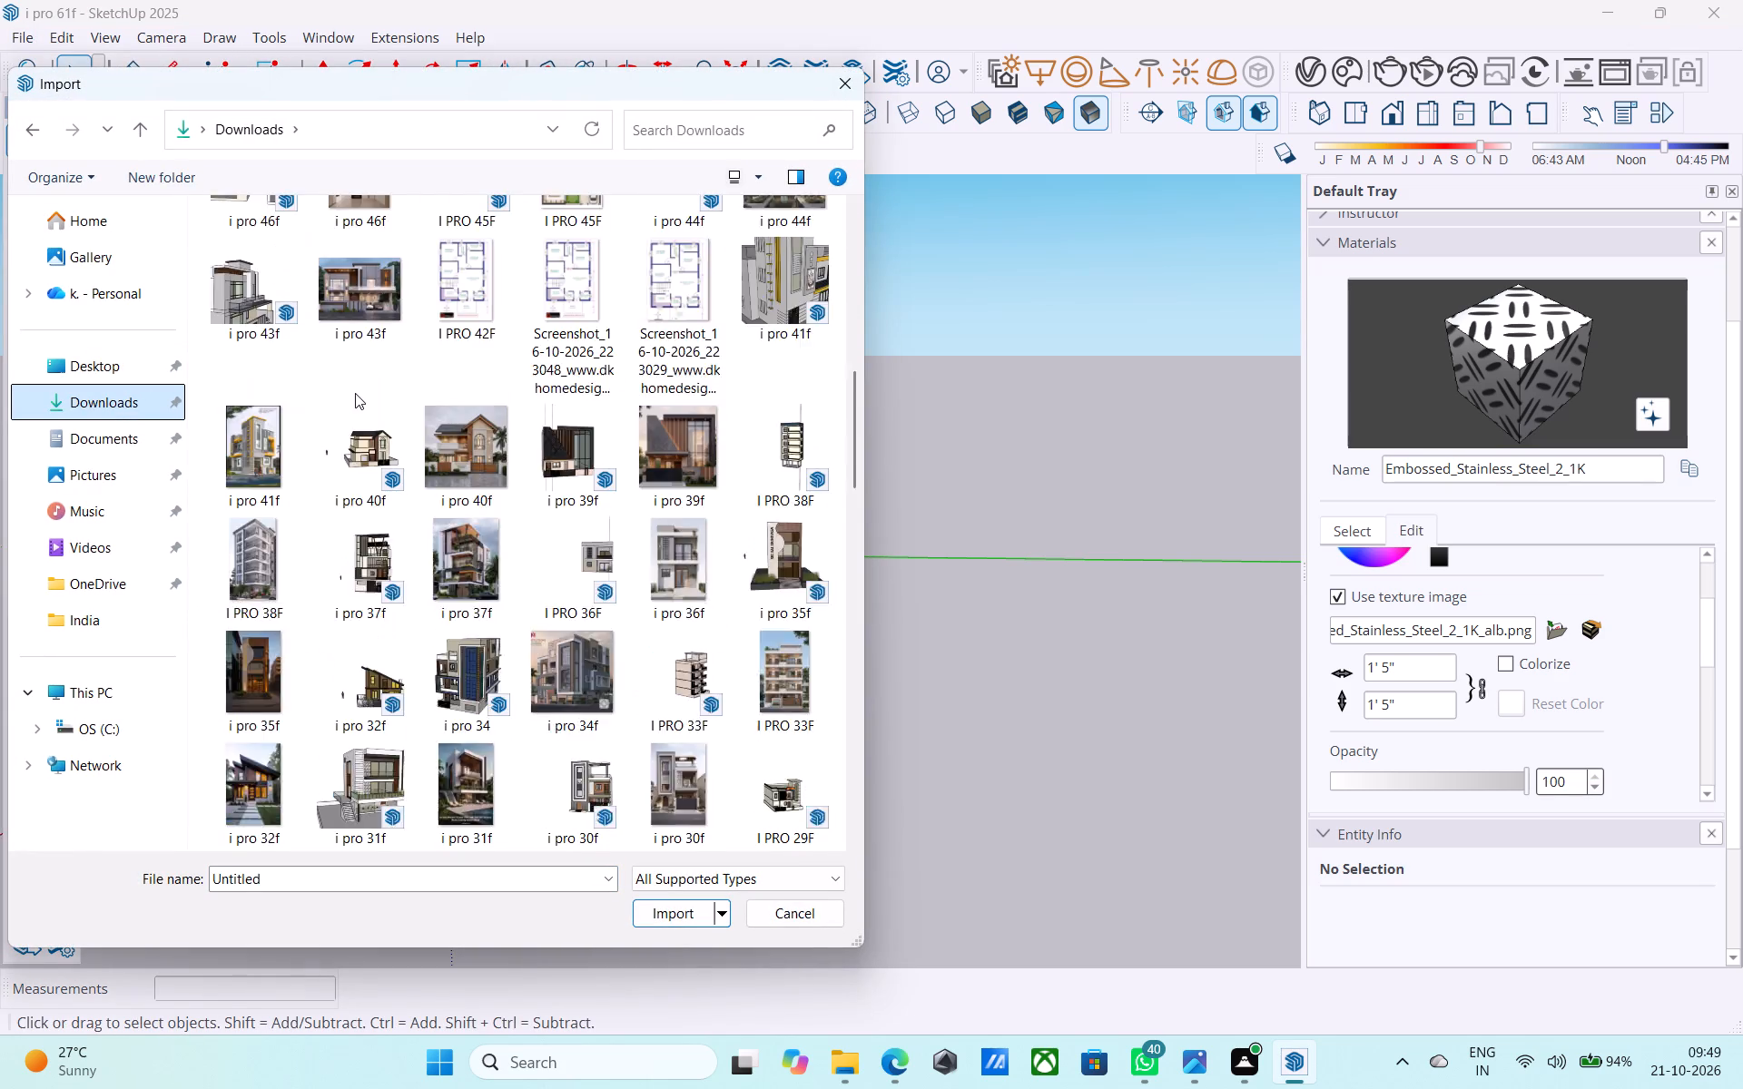
scroll(355, 393, "down", 1)
scroll(528, 475, "down", 4)
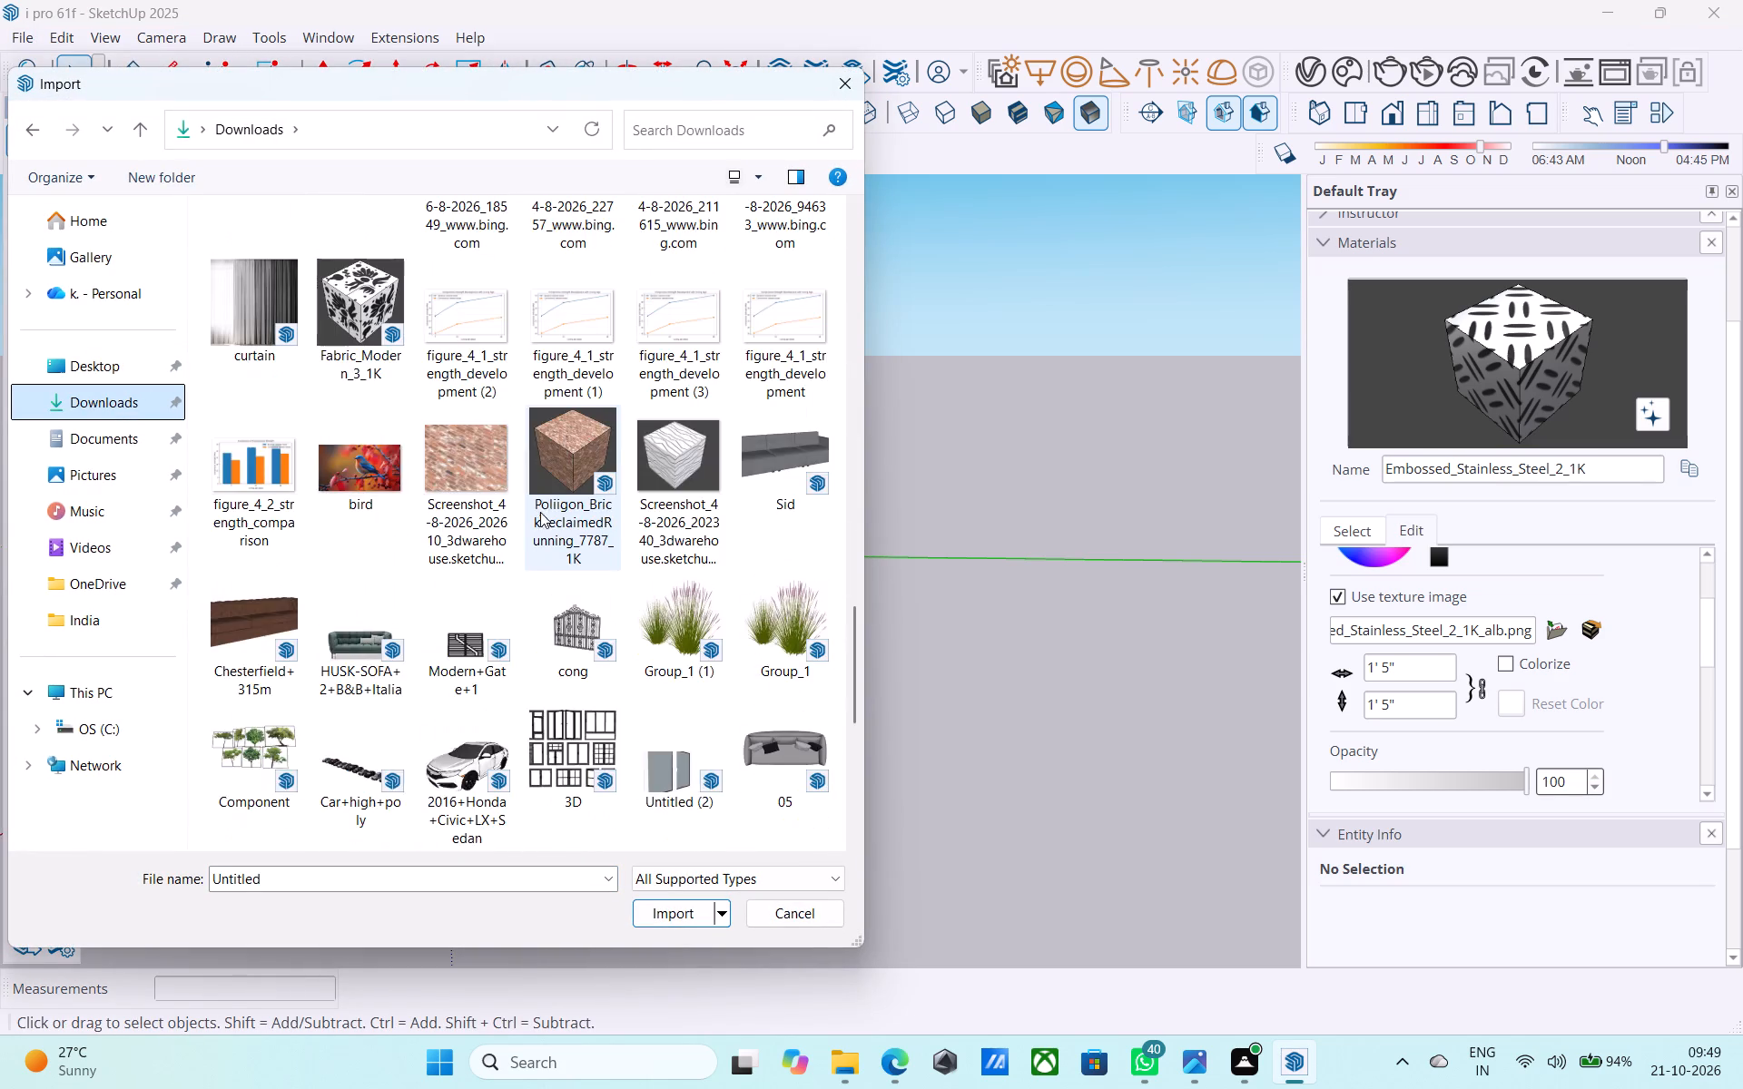
scroll(584, 554, "down", 2)
scroll(734, 499, "up", 2)
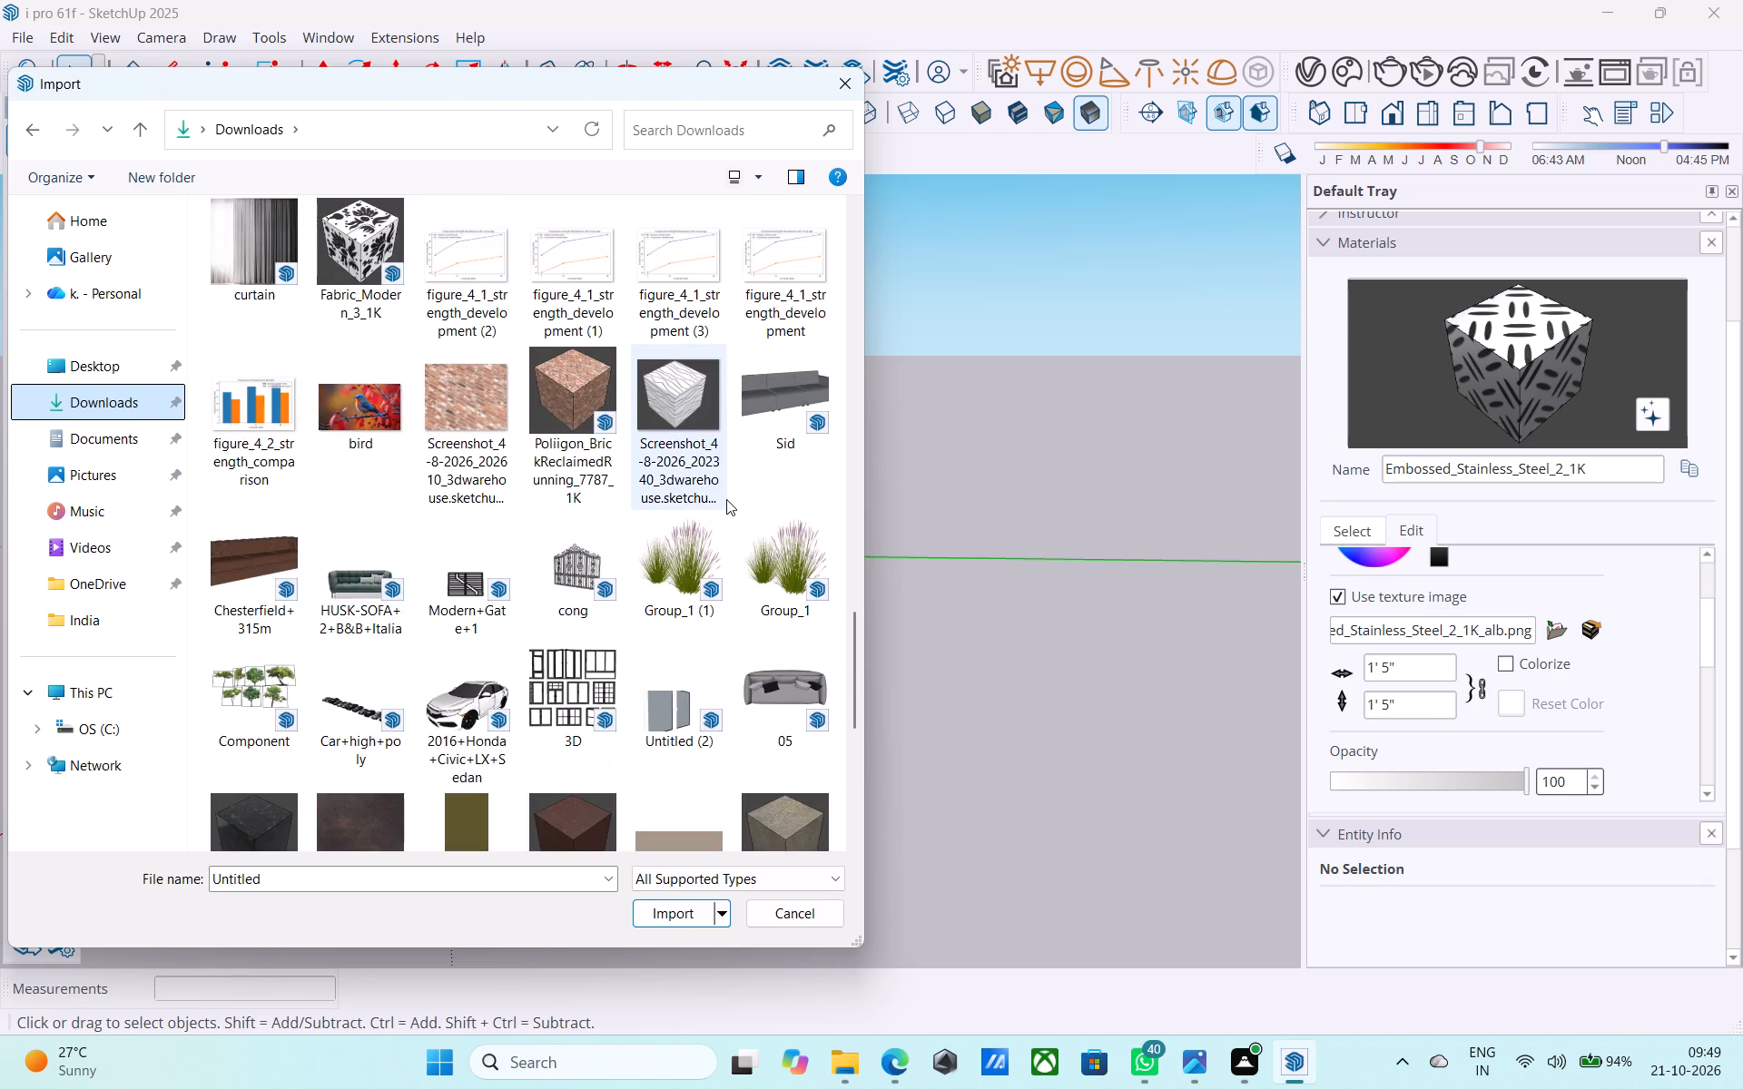
scroll(726, 499, "down", 1)
left_click(790, 590)
left_click(671, 924)
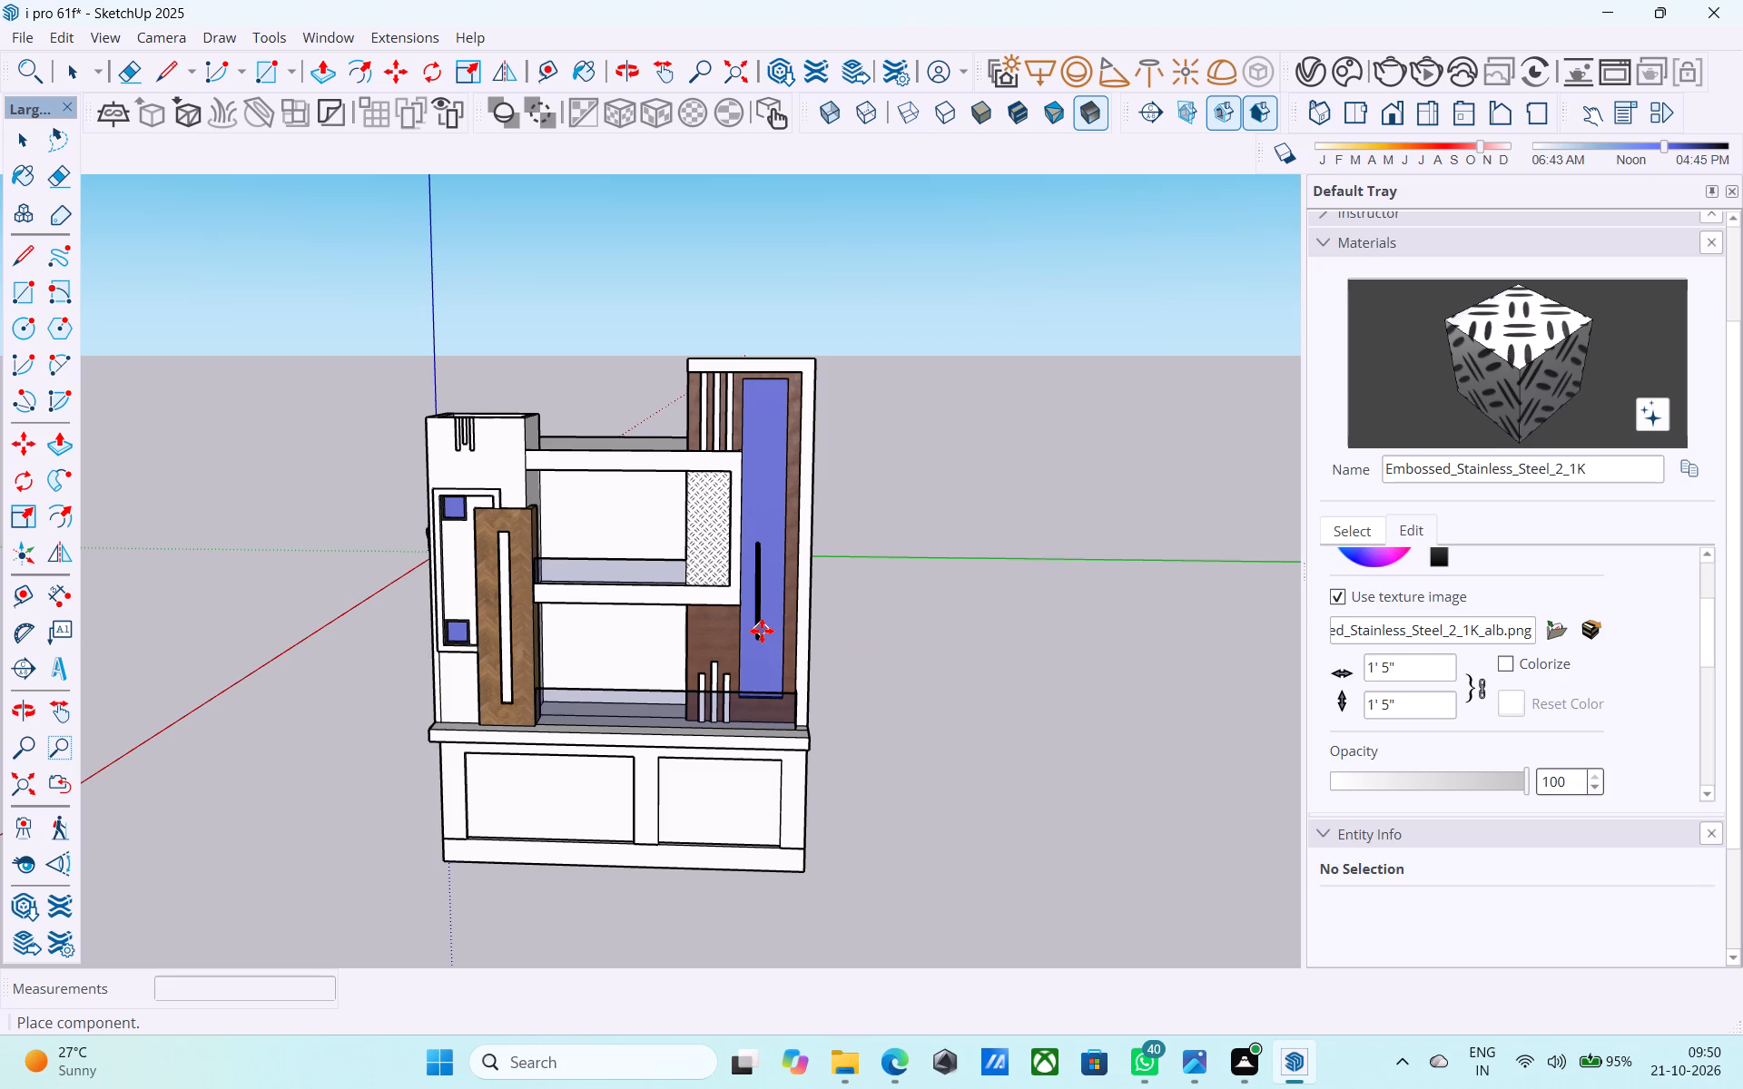
scroll(762, 631, "down", 4)
middle_click(842, 681)
scroll(842, 680, "up", 2)
left_click(933, 796)
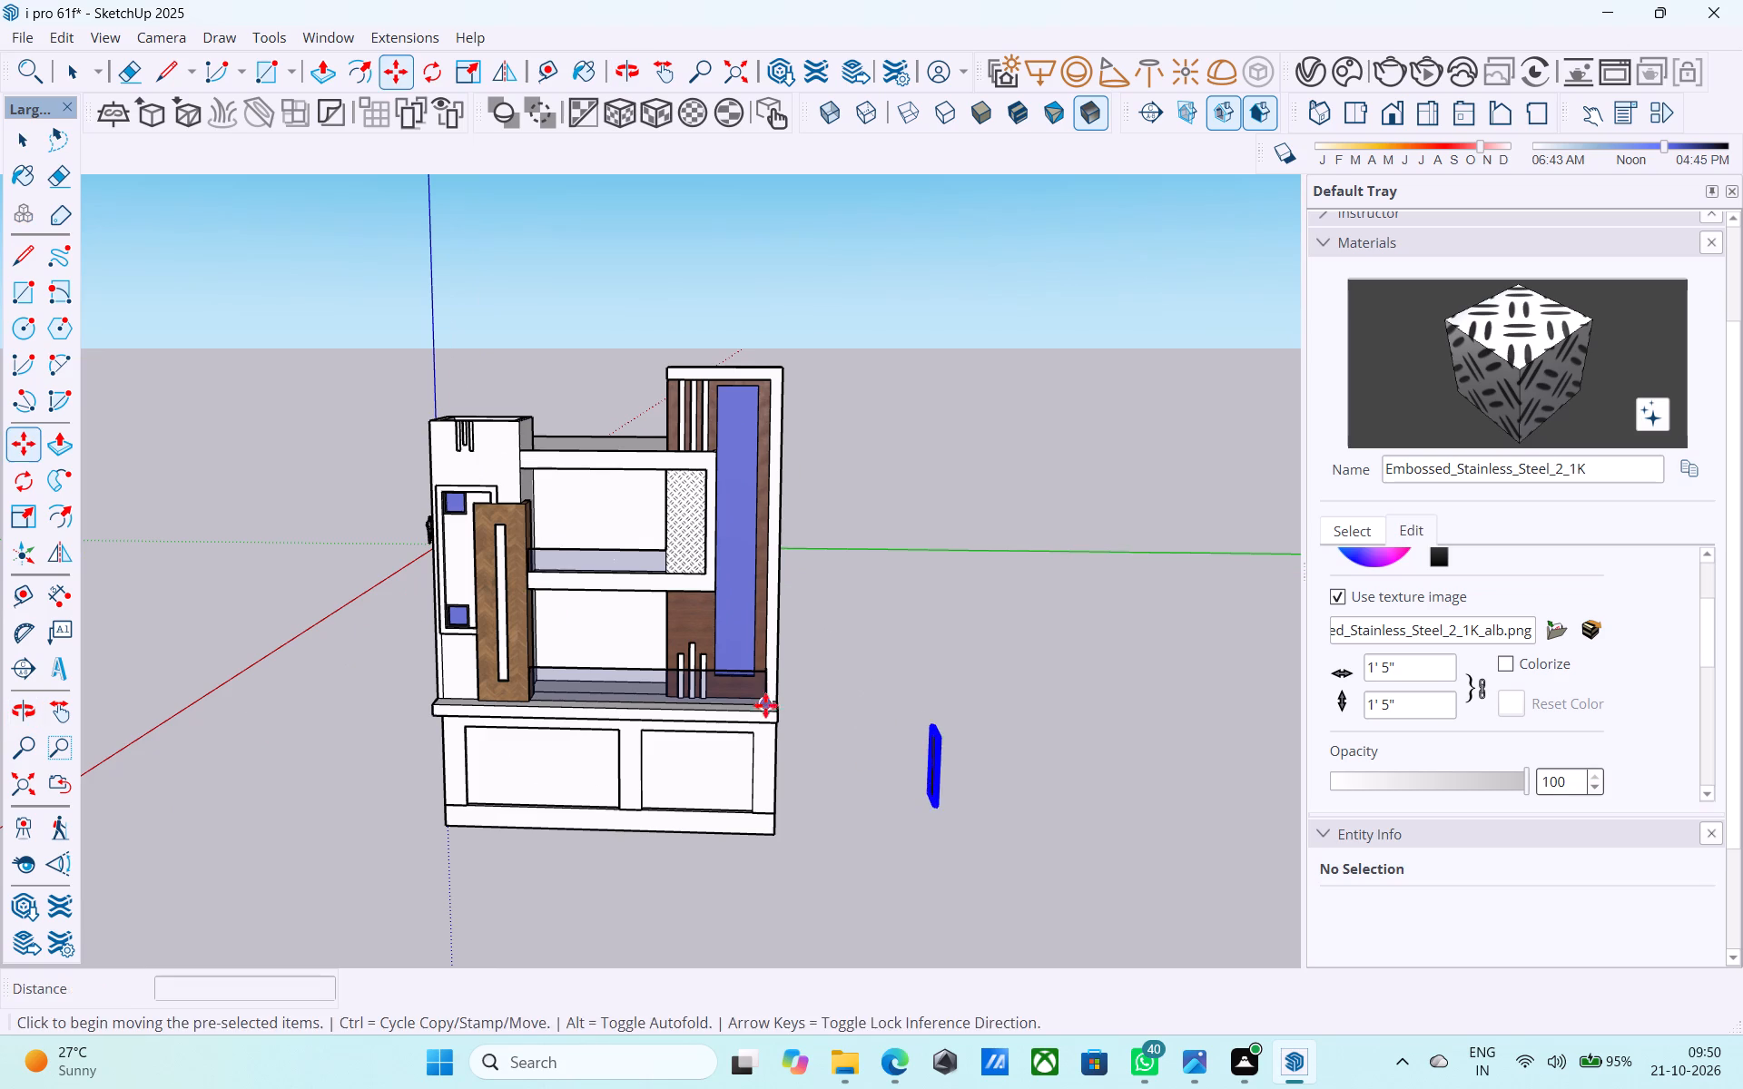
middle_click_drag(755, 698, 710, 680)
key("space")
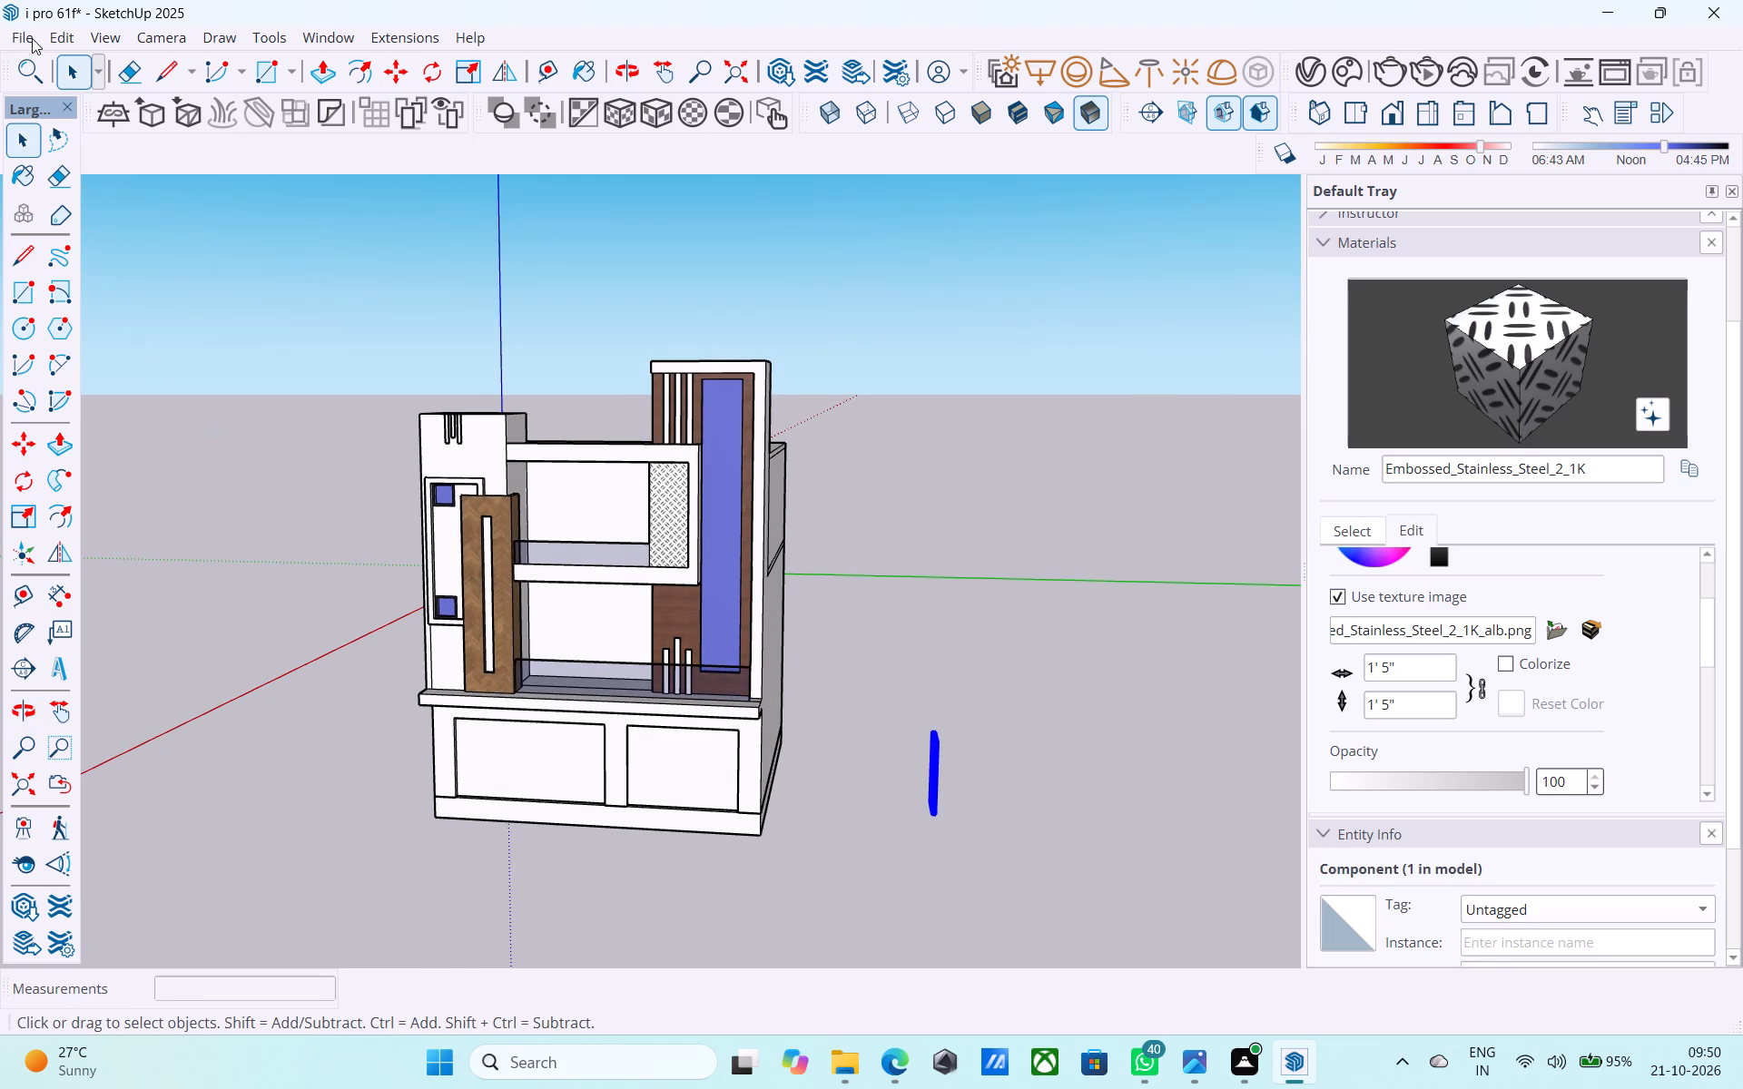
Open the building group and paint the shorter tower's main front face with the in-model material [Cladding_Siding_White]1.
left_click(1364, 525)
left_click(1462, 566)
left_click(1456, 406)
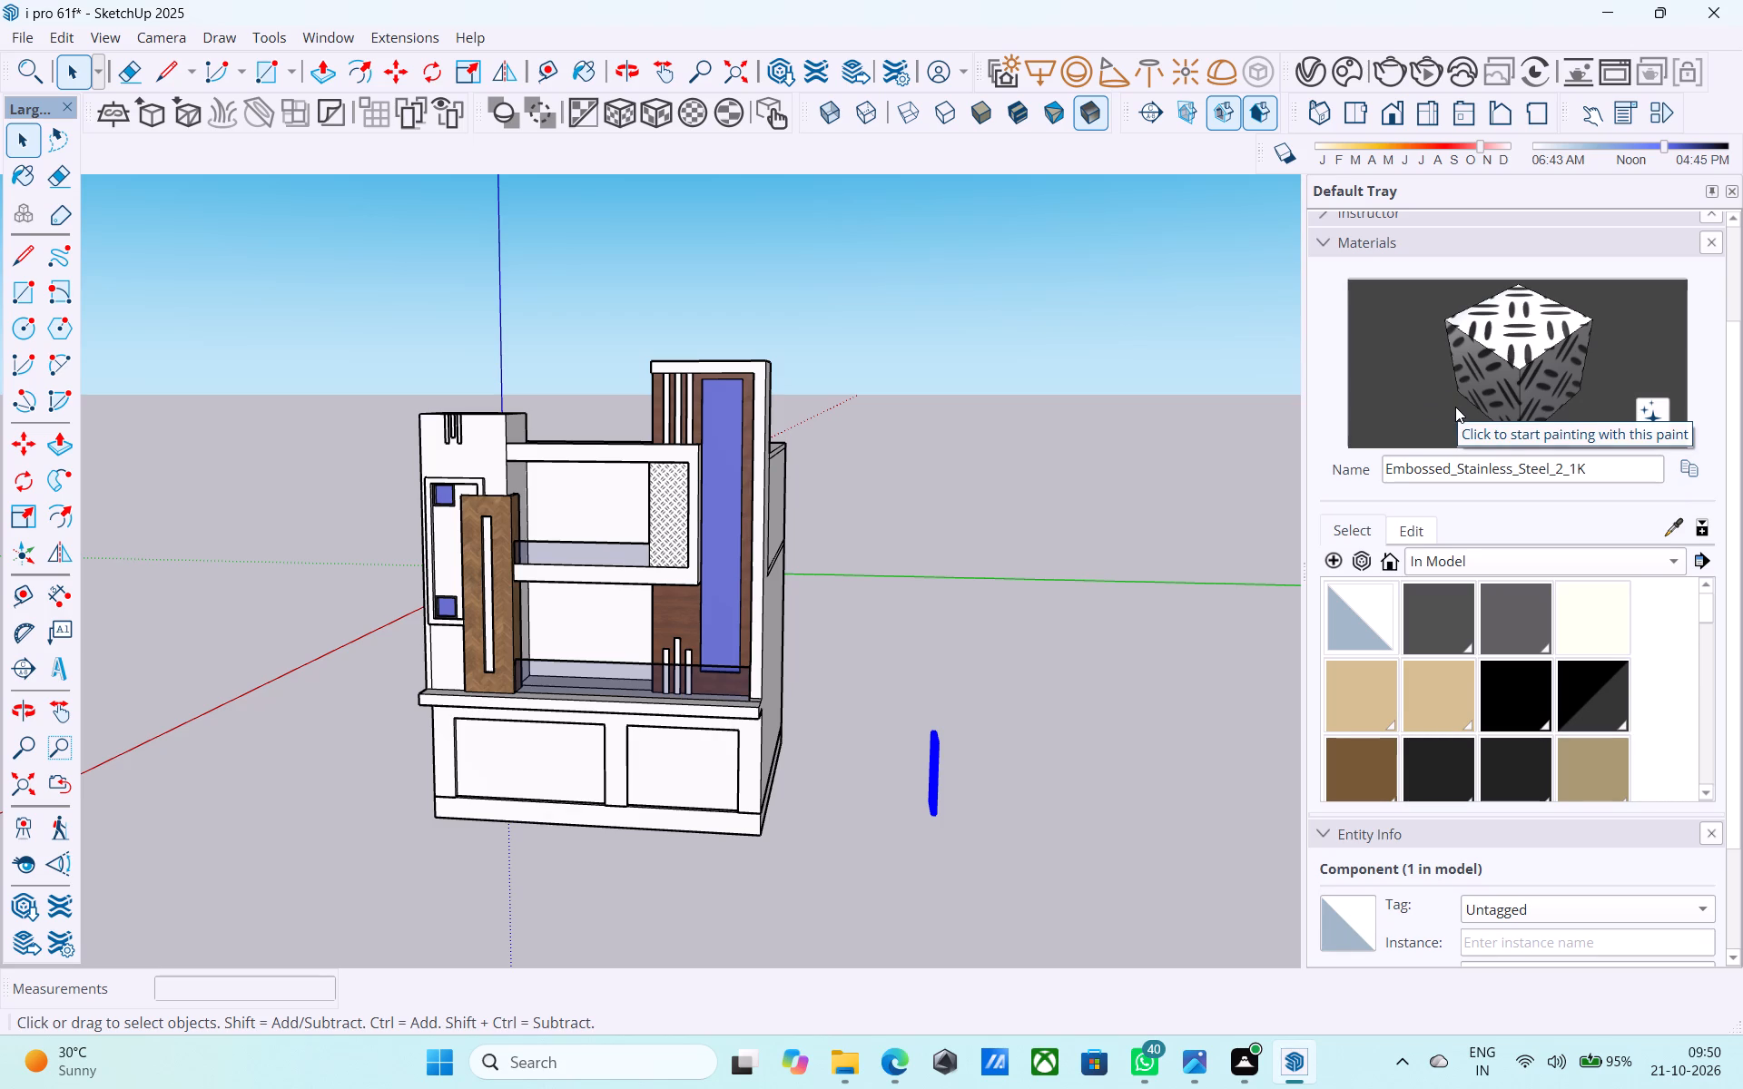
scroll(1318, 479, "down", 4)
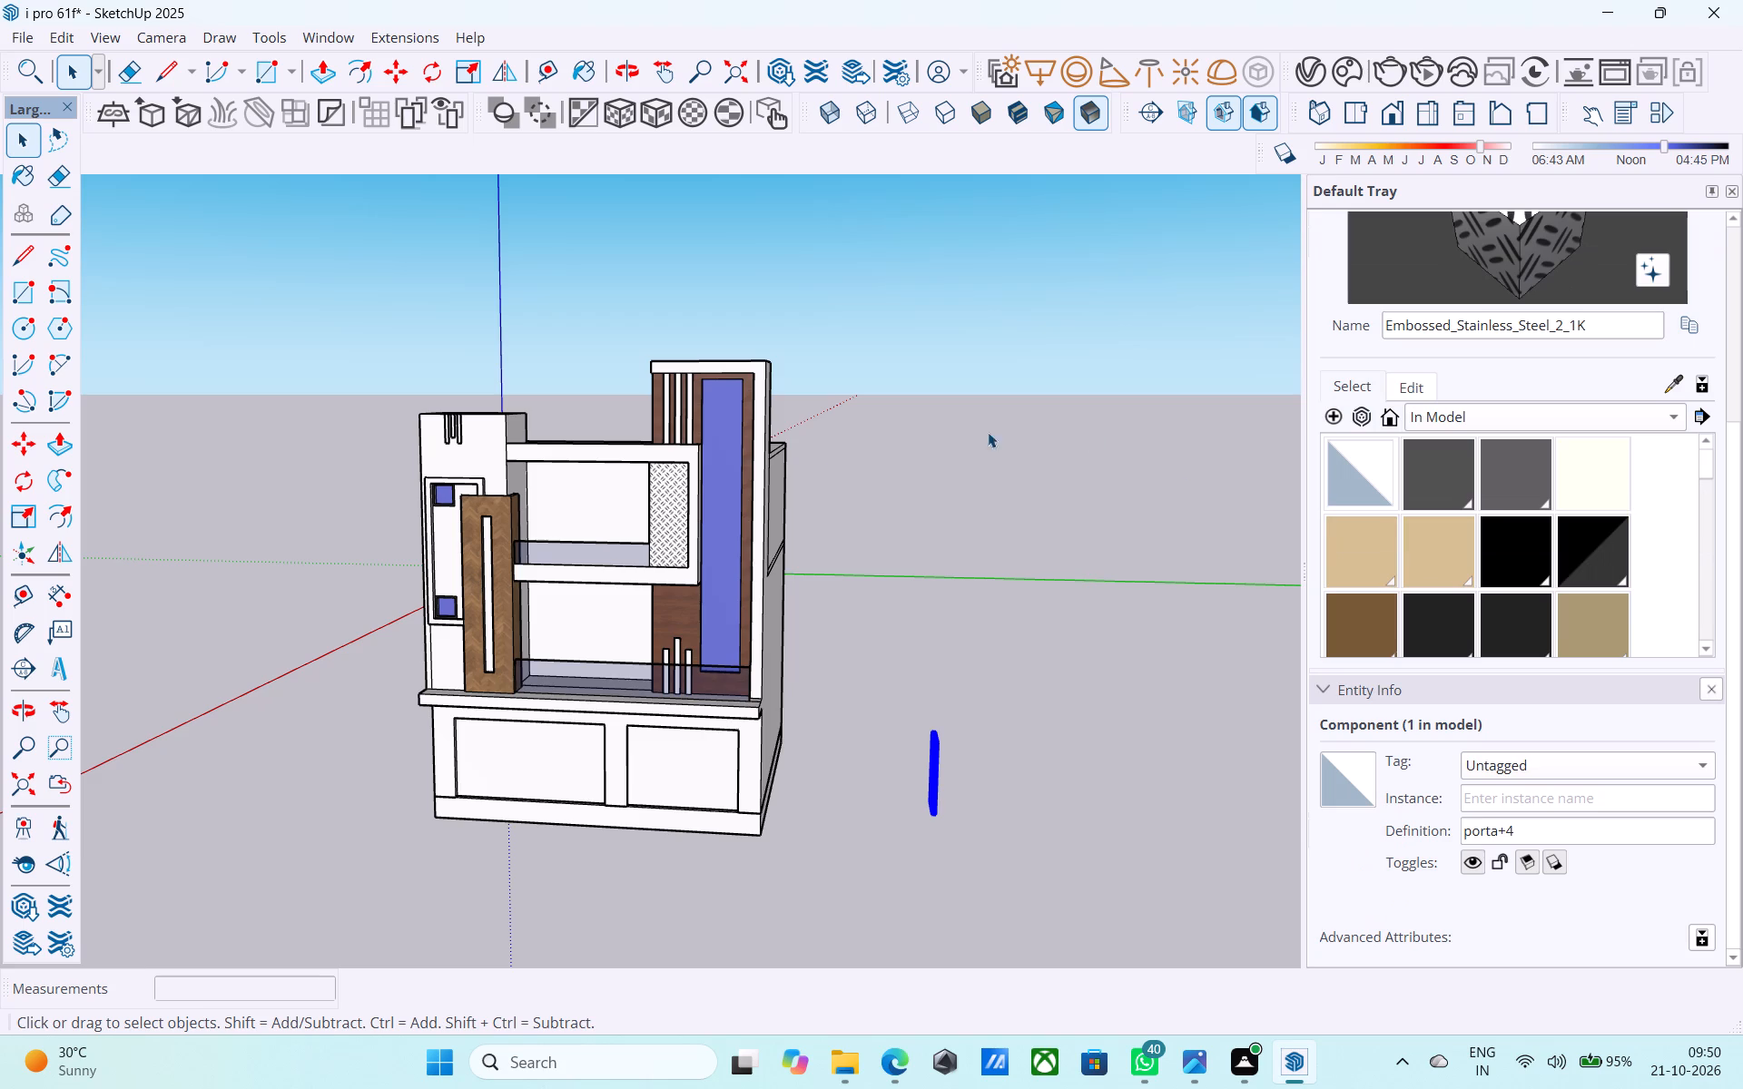
scroll(565, 554, "down", 5)
middle_click_drag(595, 548, 714, 561)
scroll(843, 563, "down", 2)
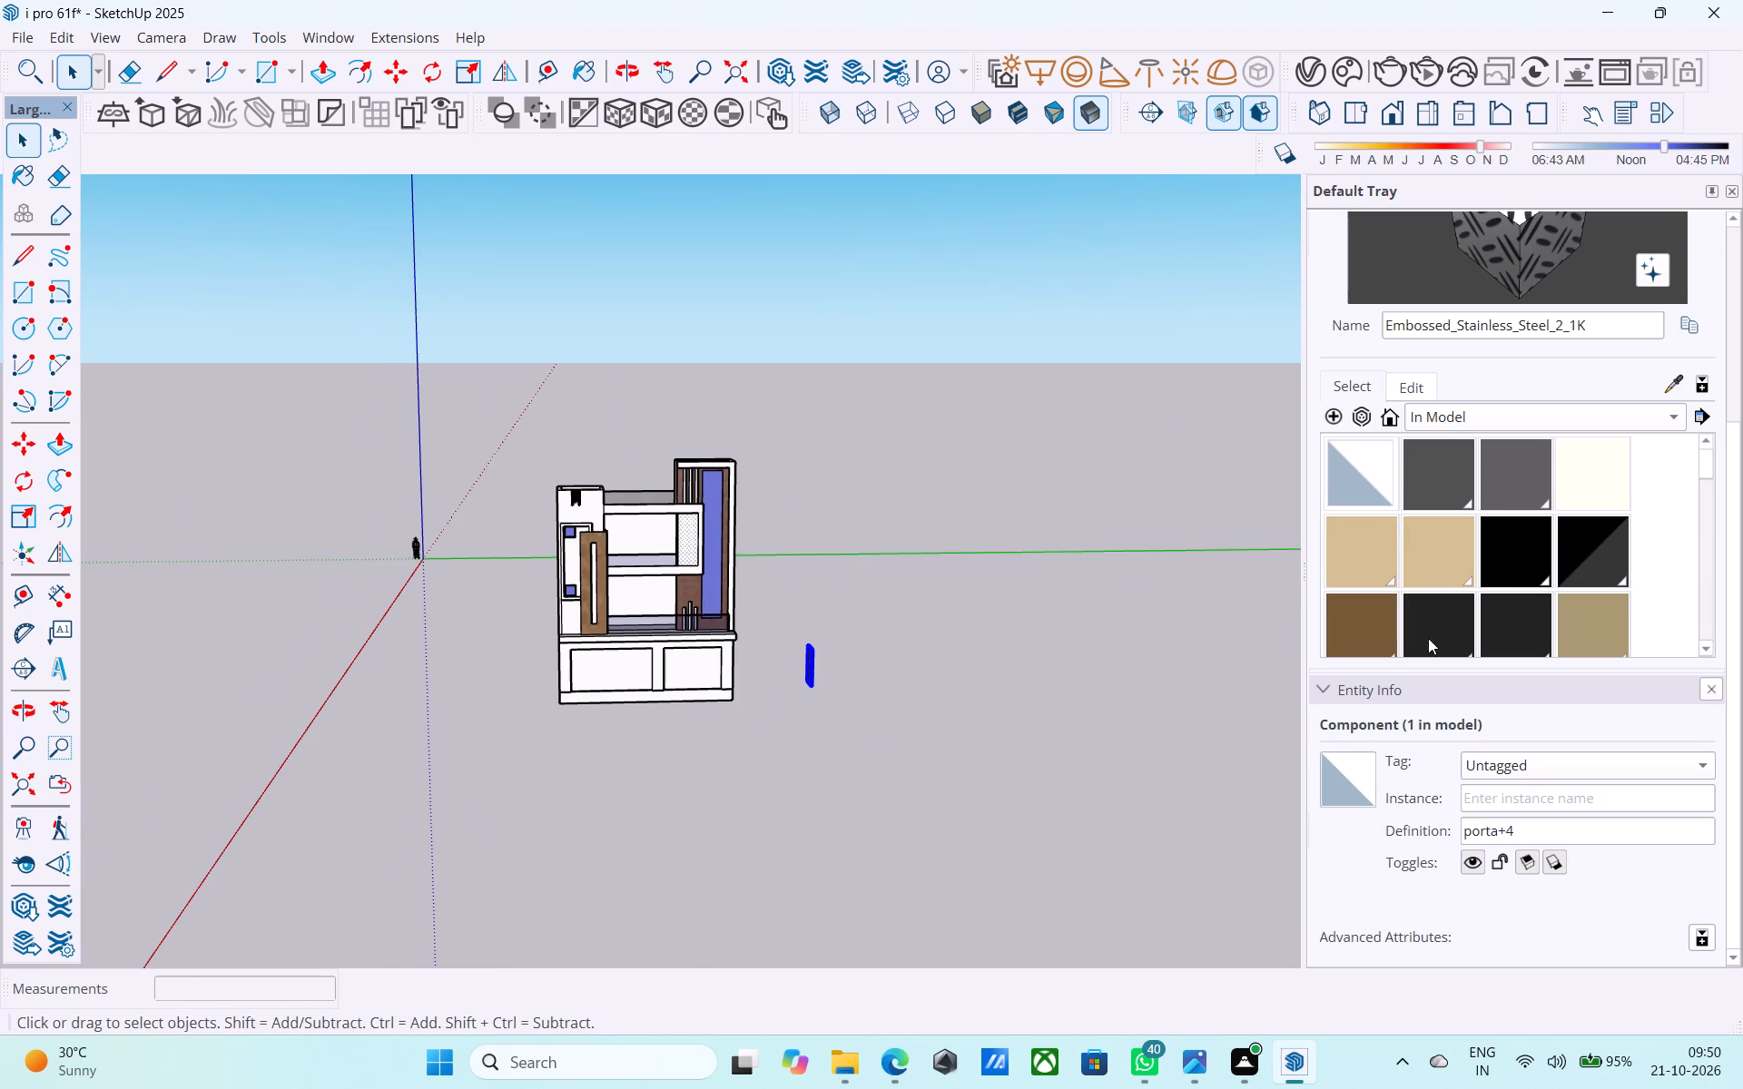
scroll(1509, 613, "up", 3)
scroll(1509, 612, "down", 7)
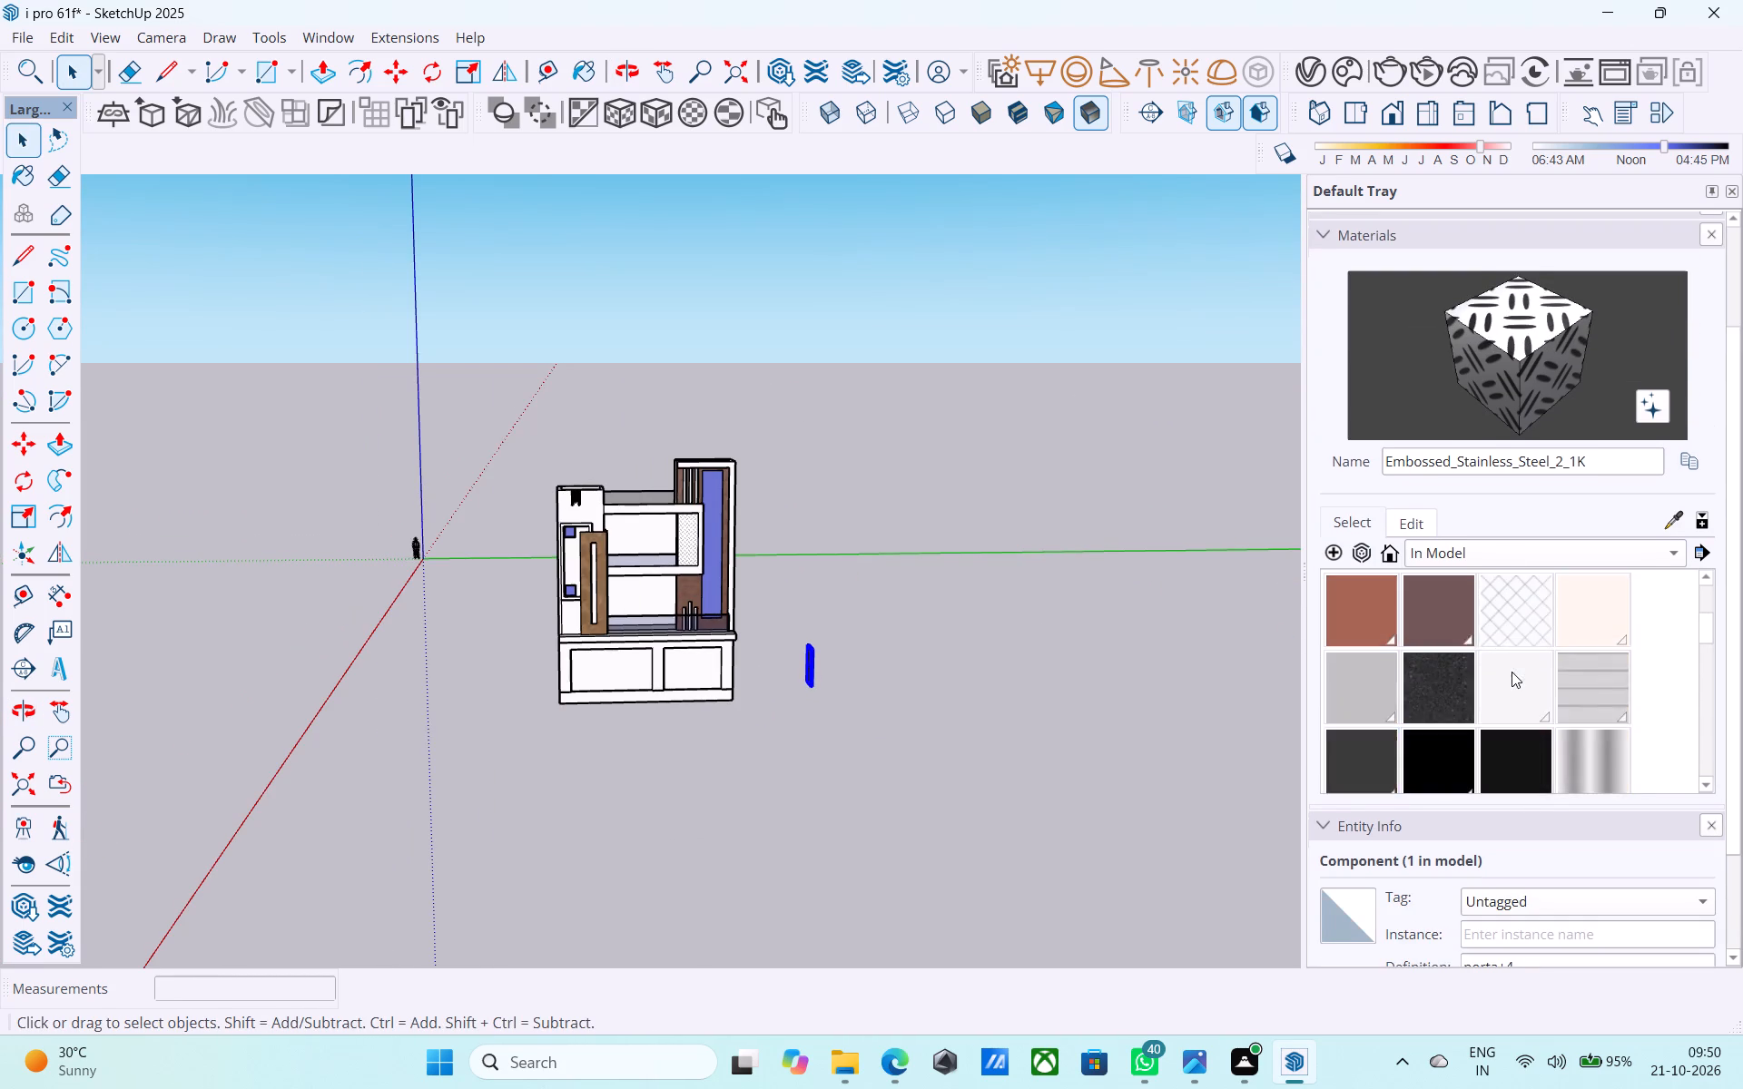
scroll(1512, 672, "down", 1)
left_click(1570, 618)
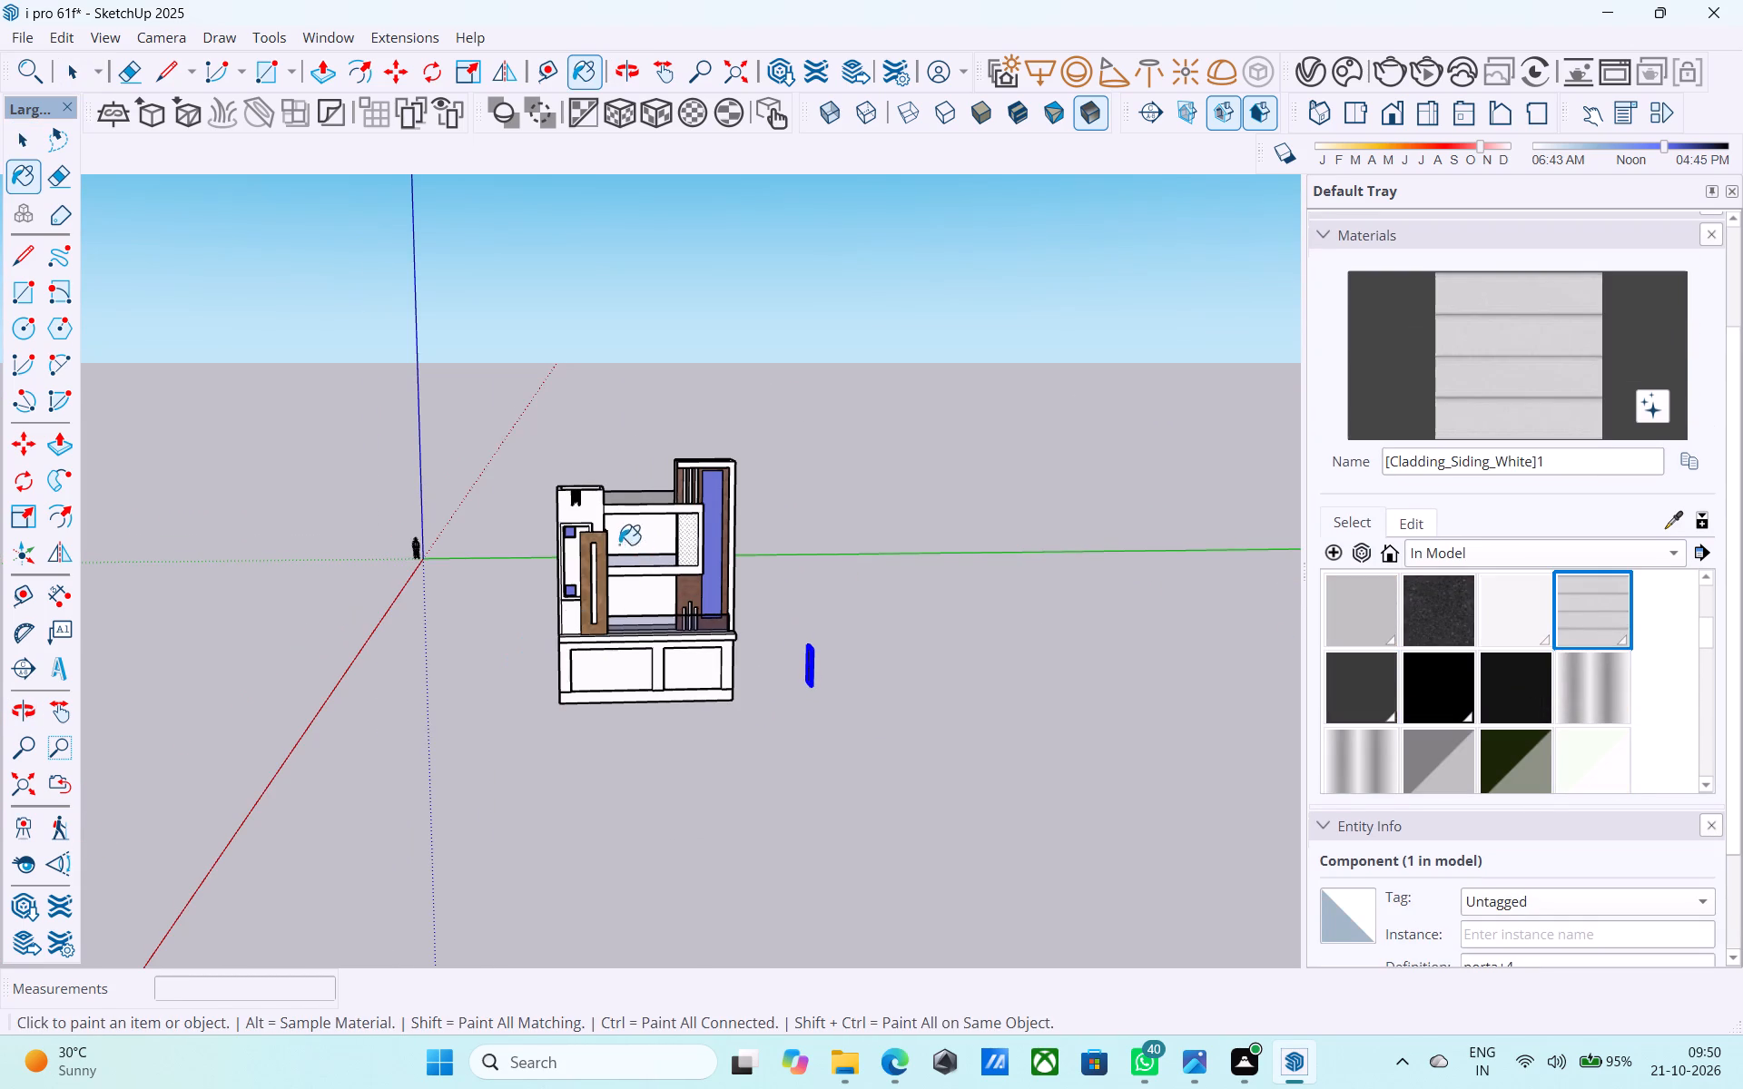
scroll(605, 535, "up", 12)
key("space")
left_click(576, 496)
double_click(576, 478)
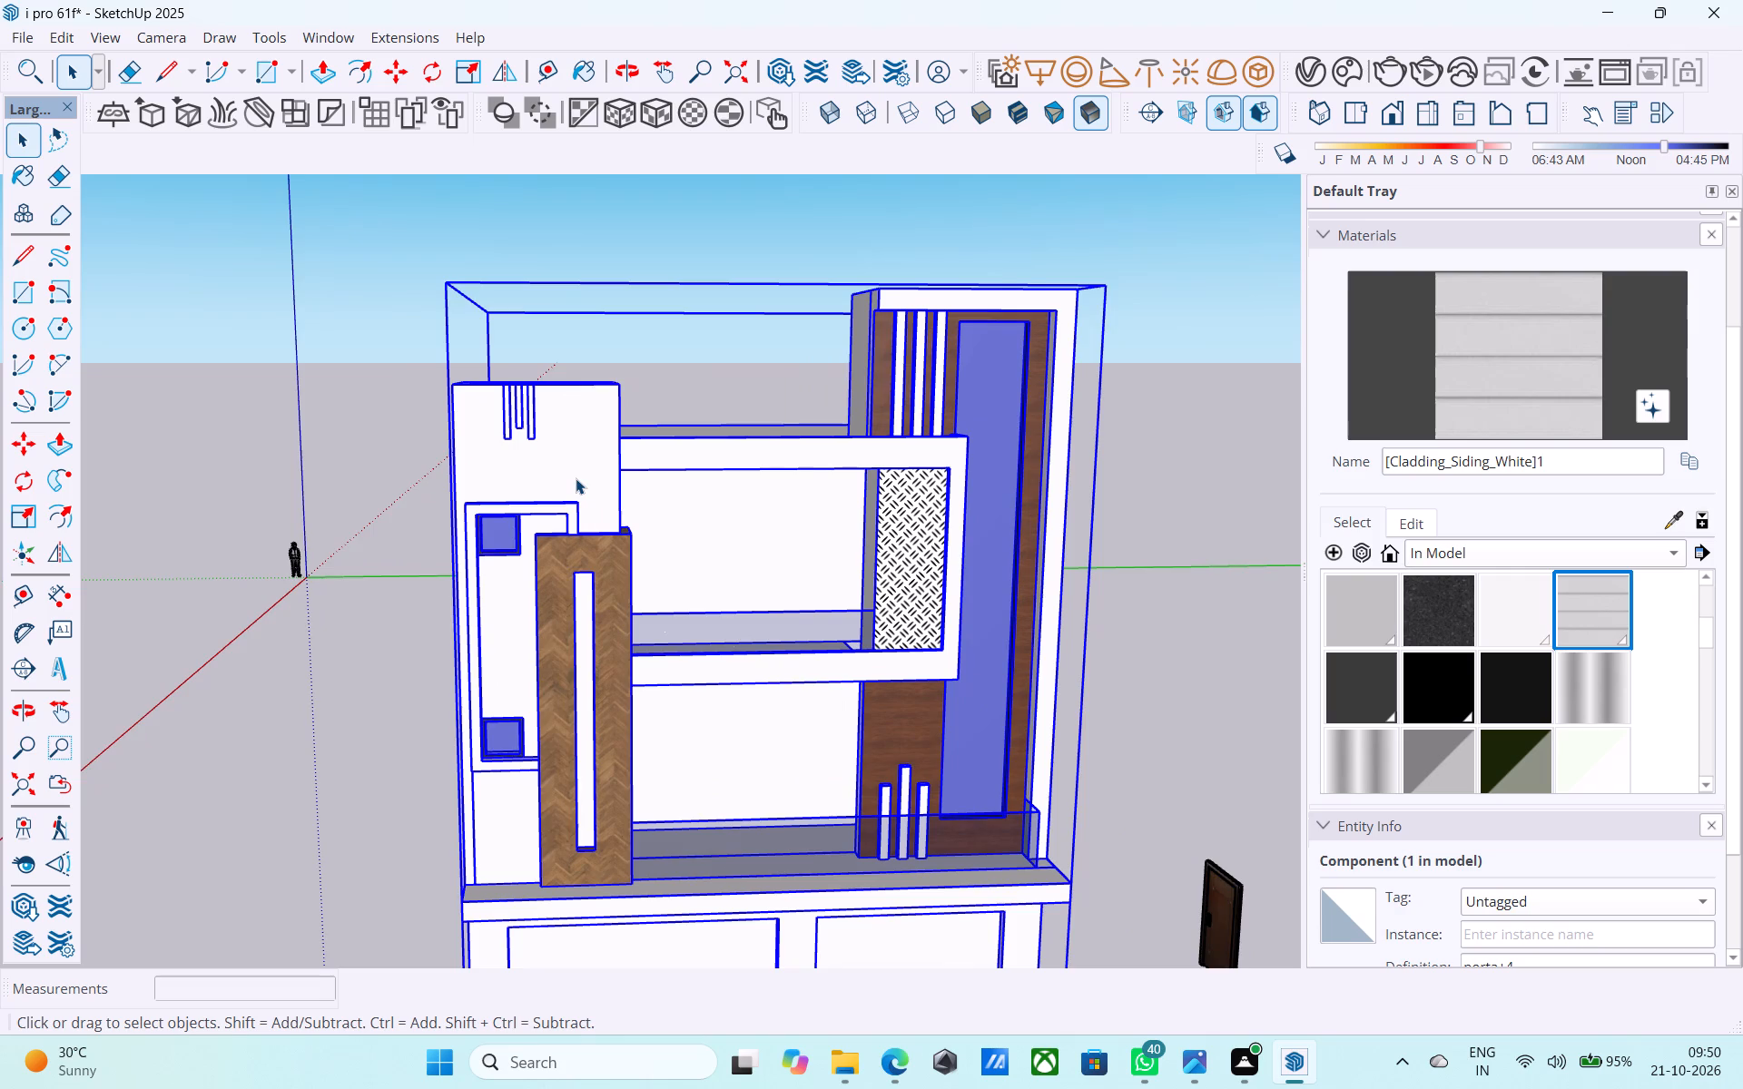
left_click(574, 476)
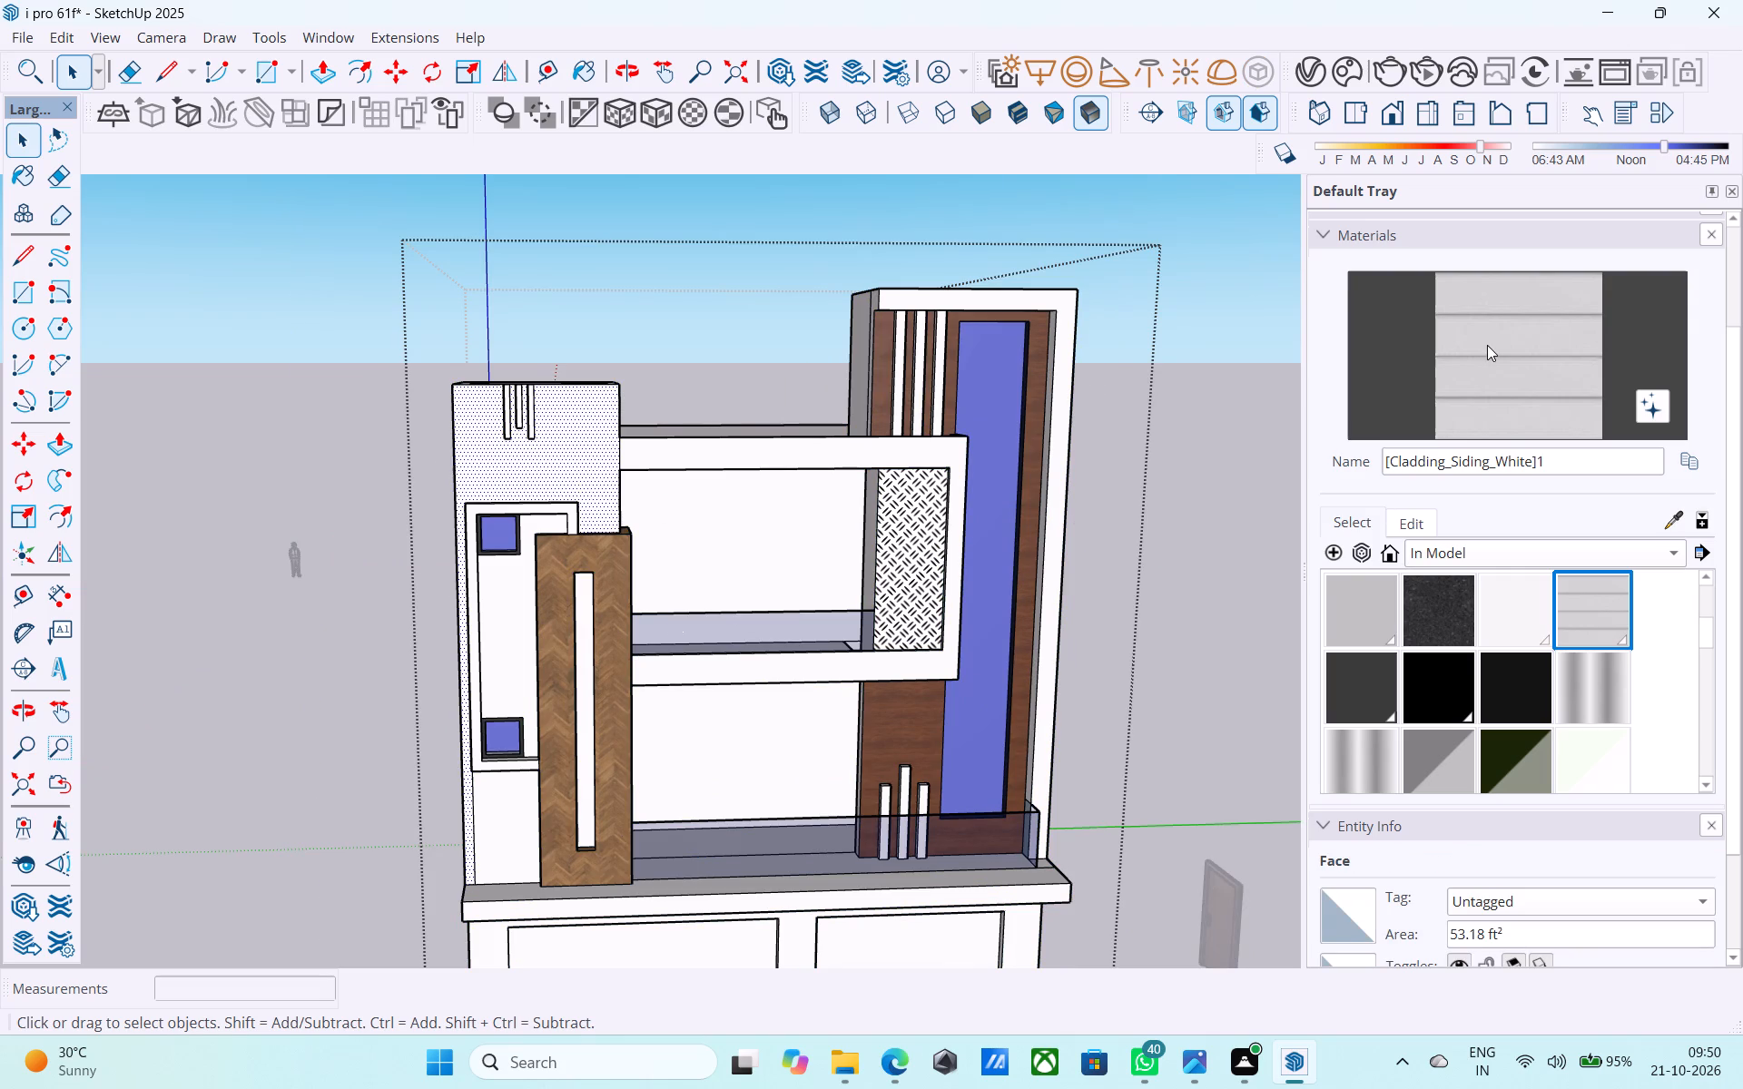
left_click(1487, 346)
scroll(721, 476, "up", 4)
left_click(530, 483)
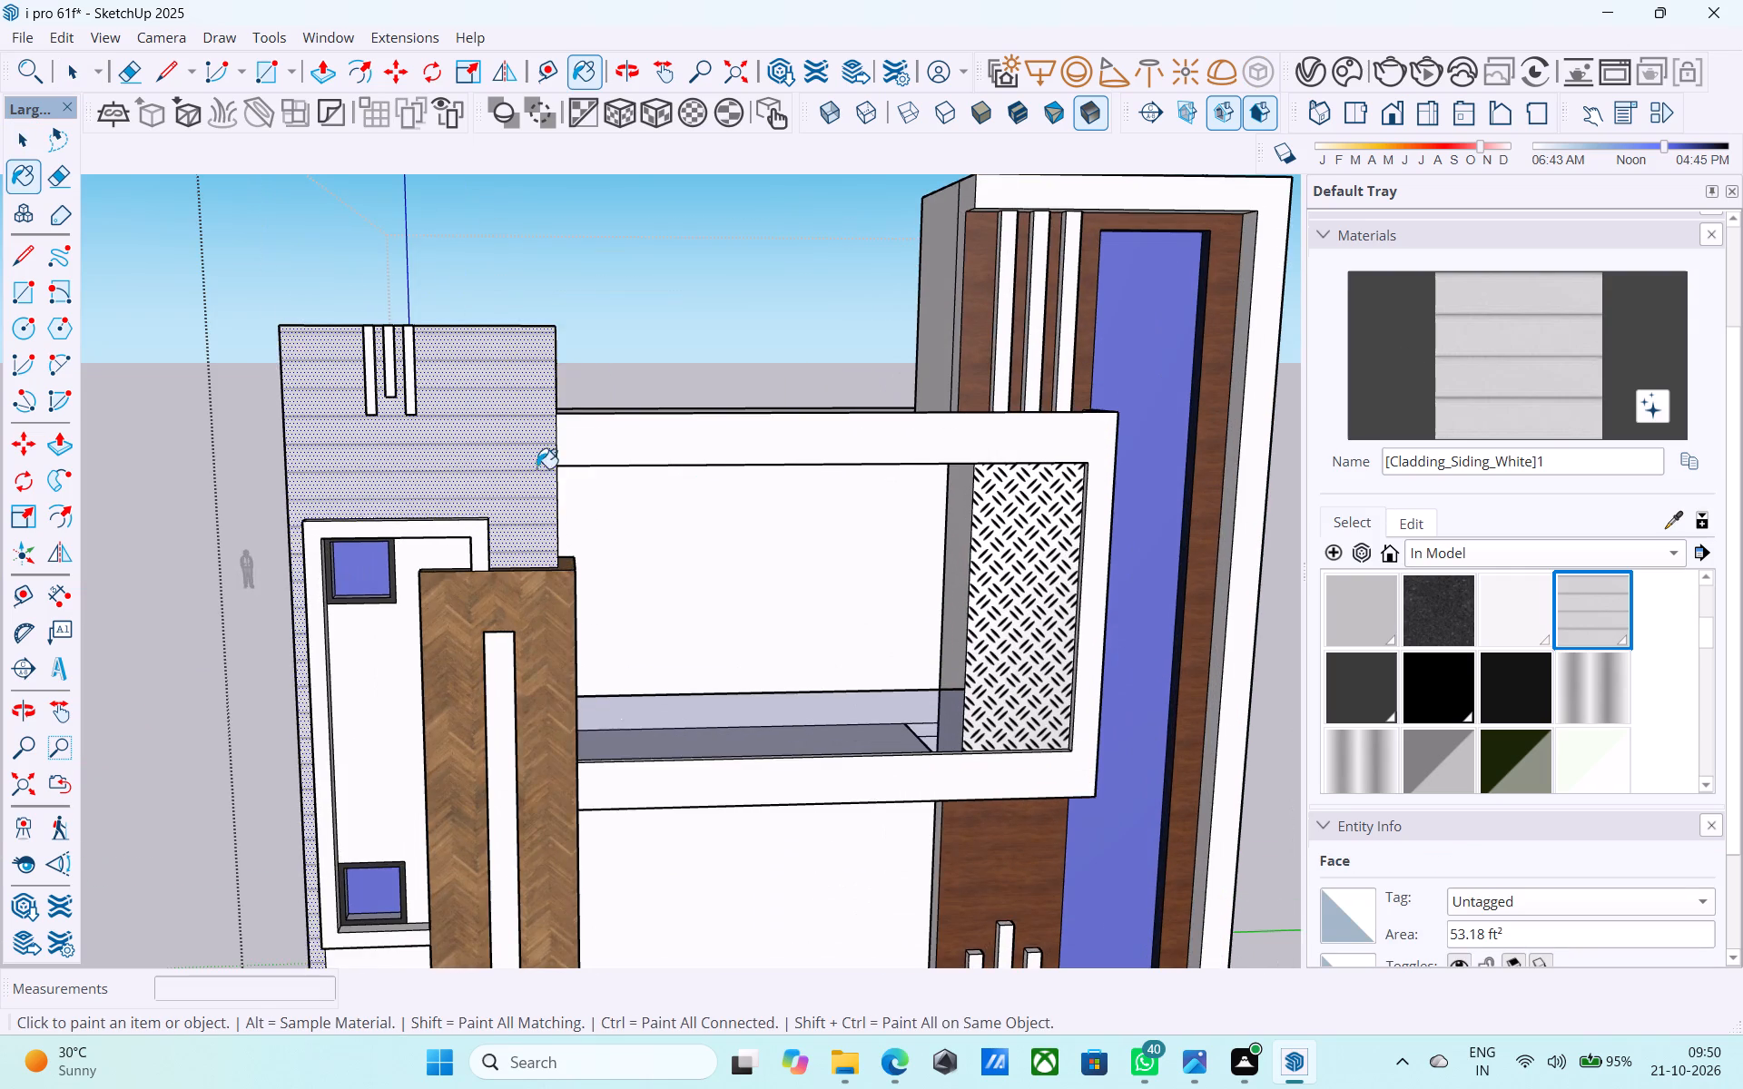
Paint the wall inside the shorter tower's window frame and the wall section below it with [Cladding_Siding_White]1.
scroll(560, 416, "down", 6)
scroll(453, 584, "up", 4)
left_click(453, 578)
scroll(459, 557, "down", 5)
scroll(491, 730, "up", 3)
left_click(465, 748)
Erase the dividing edge beside the lower cladding section at the base of the shorter tower's front.
scroll(405, 783, "up", 9)
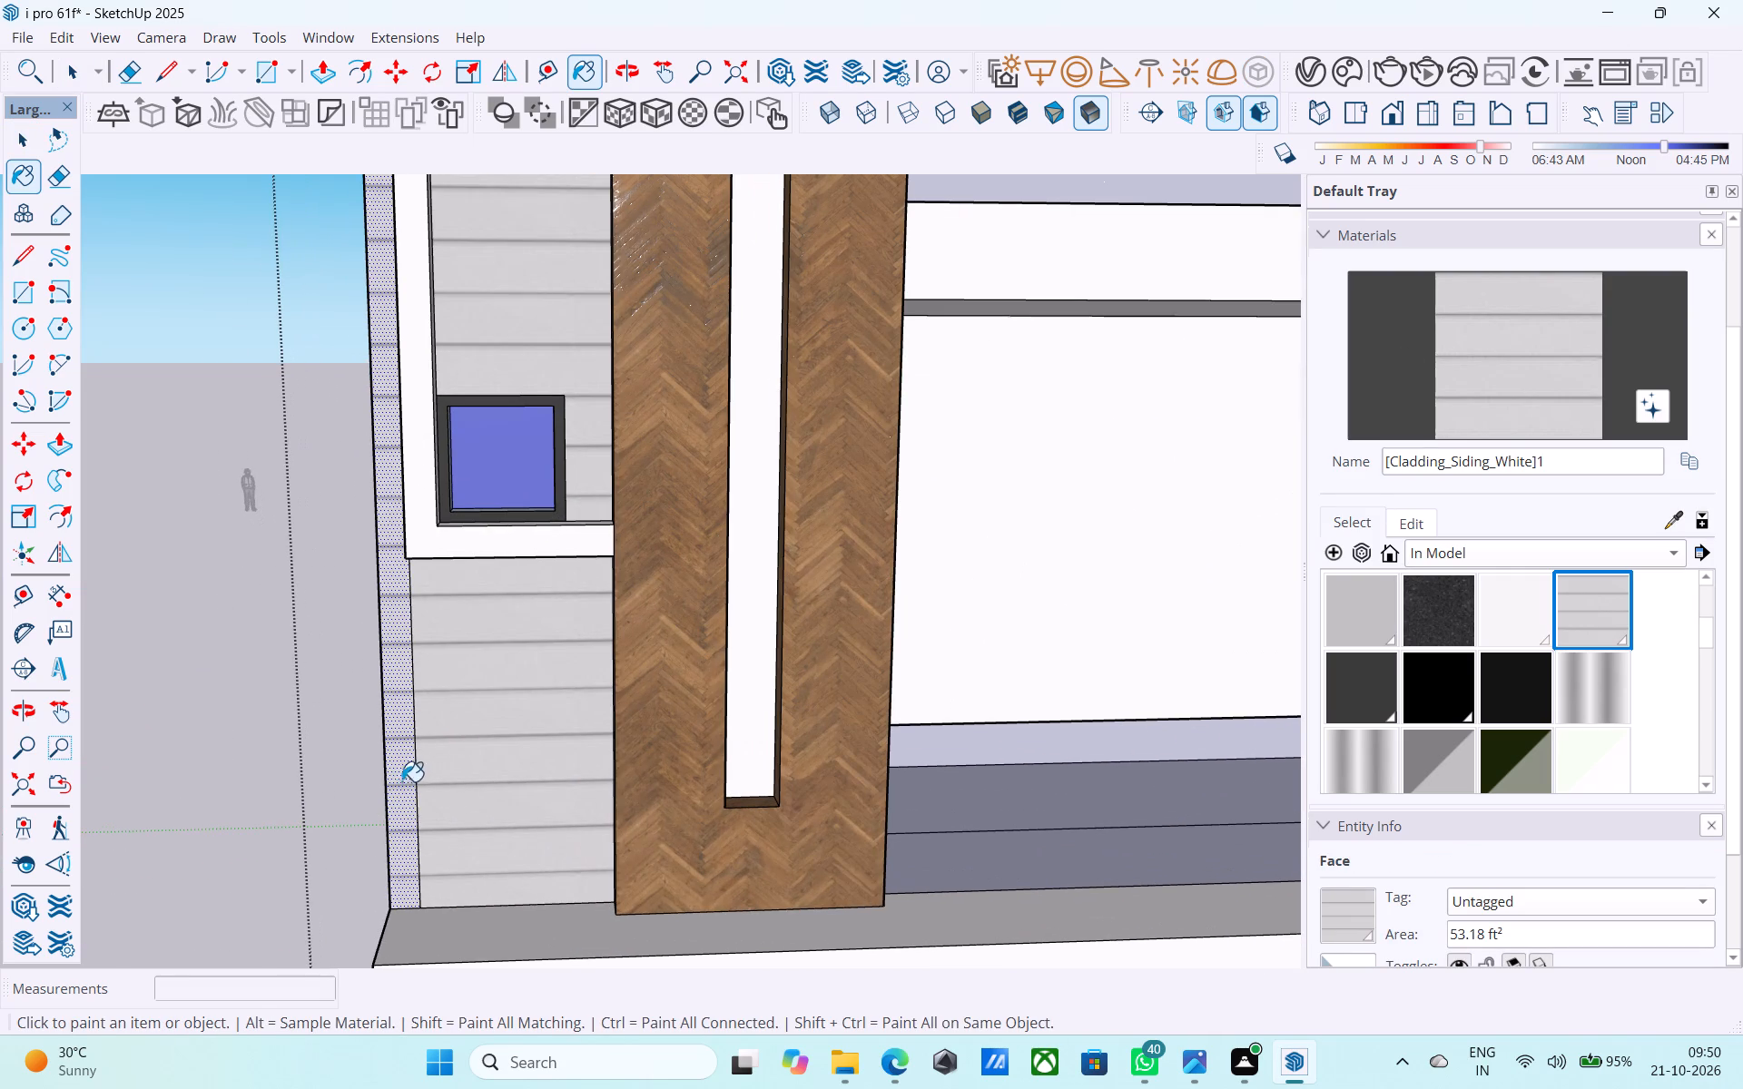
key("e")
left_click_drag(408, 770, 418, 767)
scroll(420, 753, "down", 7)
key("space")
Outline the shorter tower's outer side face with an 11' line down from the slab corner, a 5'3" line to the ledge and a 2' closing line.
middle_click_drag(420, 753, 456, 717)
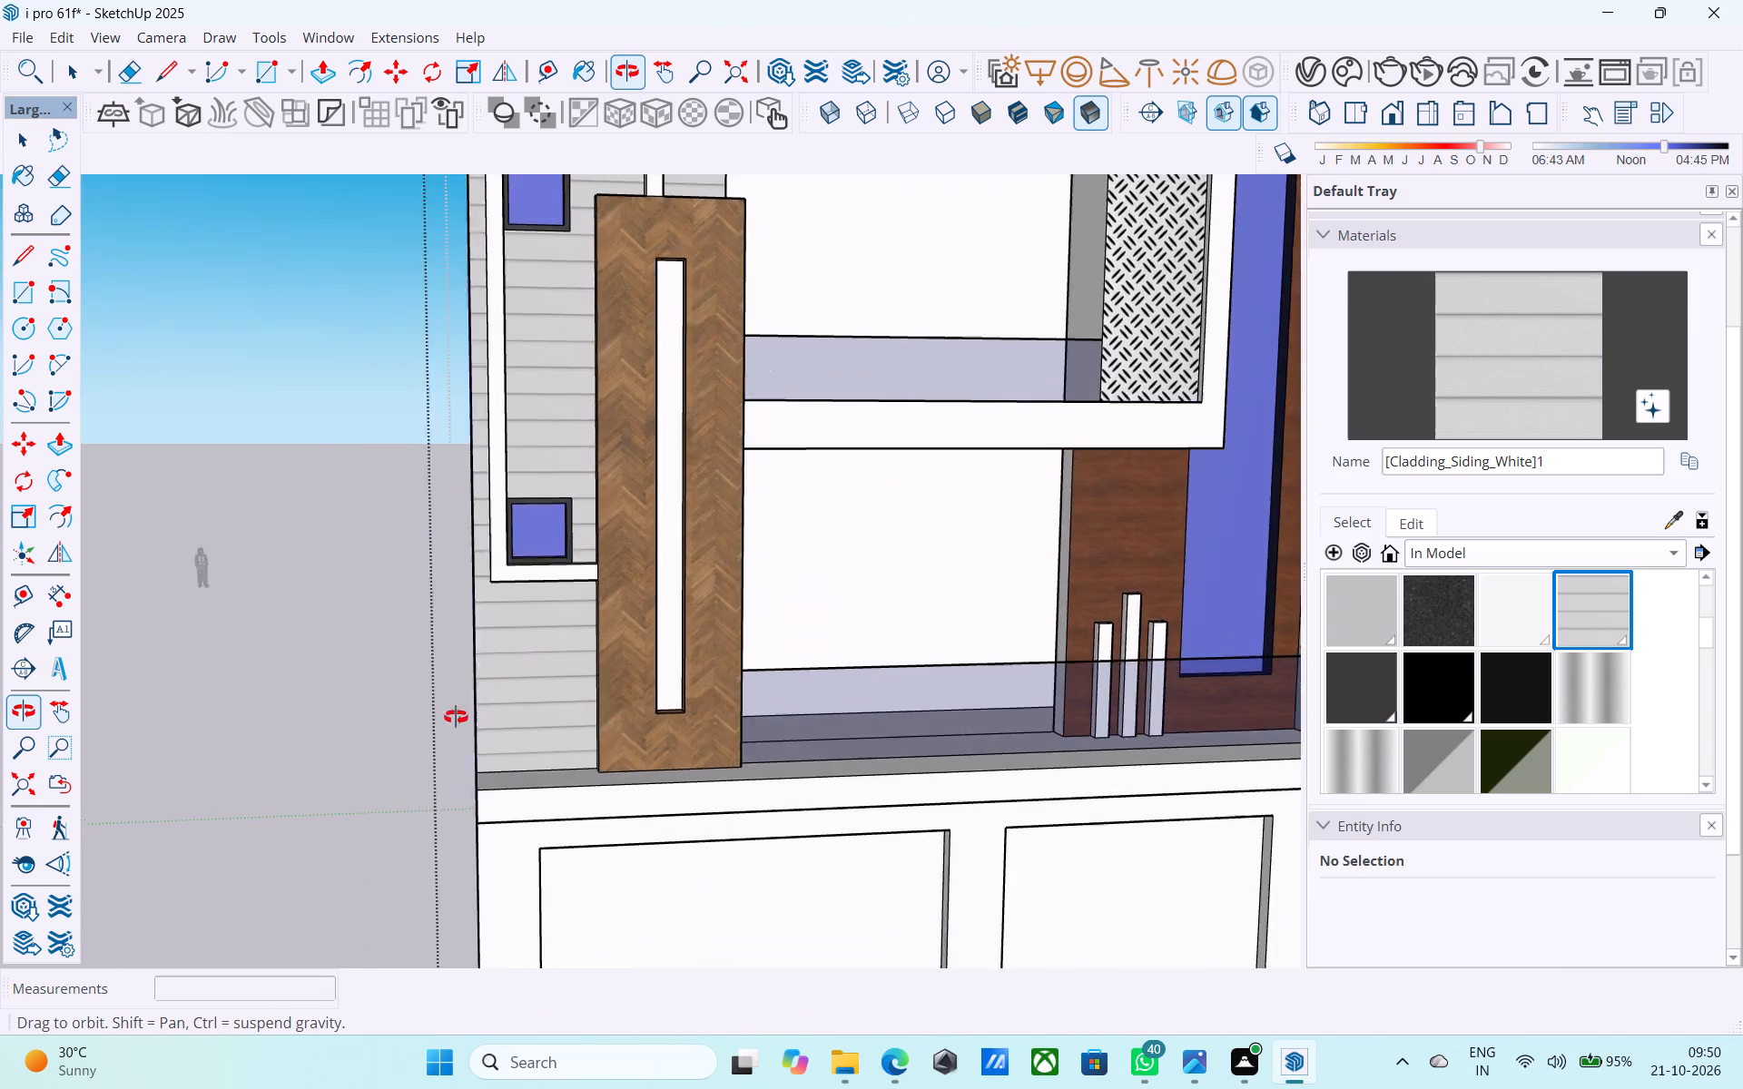
middle_click_drag(456, 717, 490, 832)
scroll(492, 834, "down", 5)
middle_click_drag(532, 777, 682, 752)
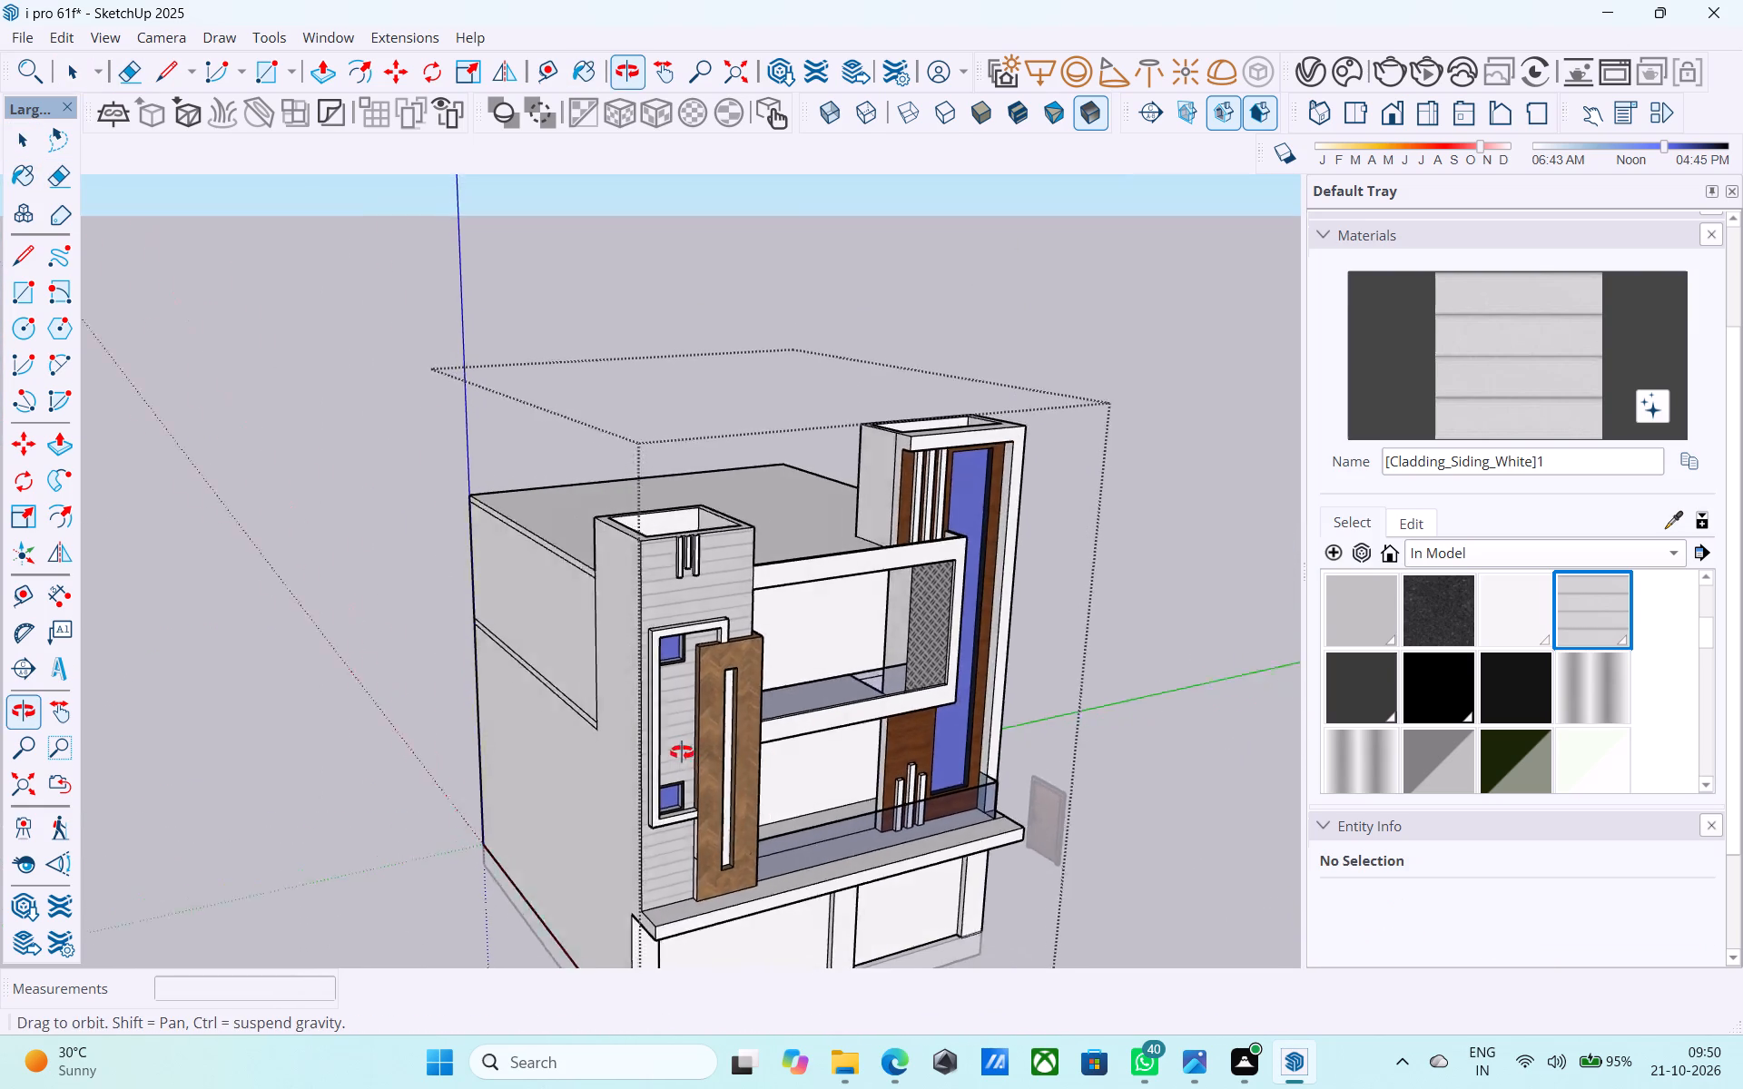
middle_click_drag(682, 752, 686, 752)
scroll(467, 686, "down", 4)
middle_click_drag(523, 715, 654, 725)
scroll(708, 734, "up", 8)
key("l")
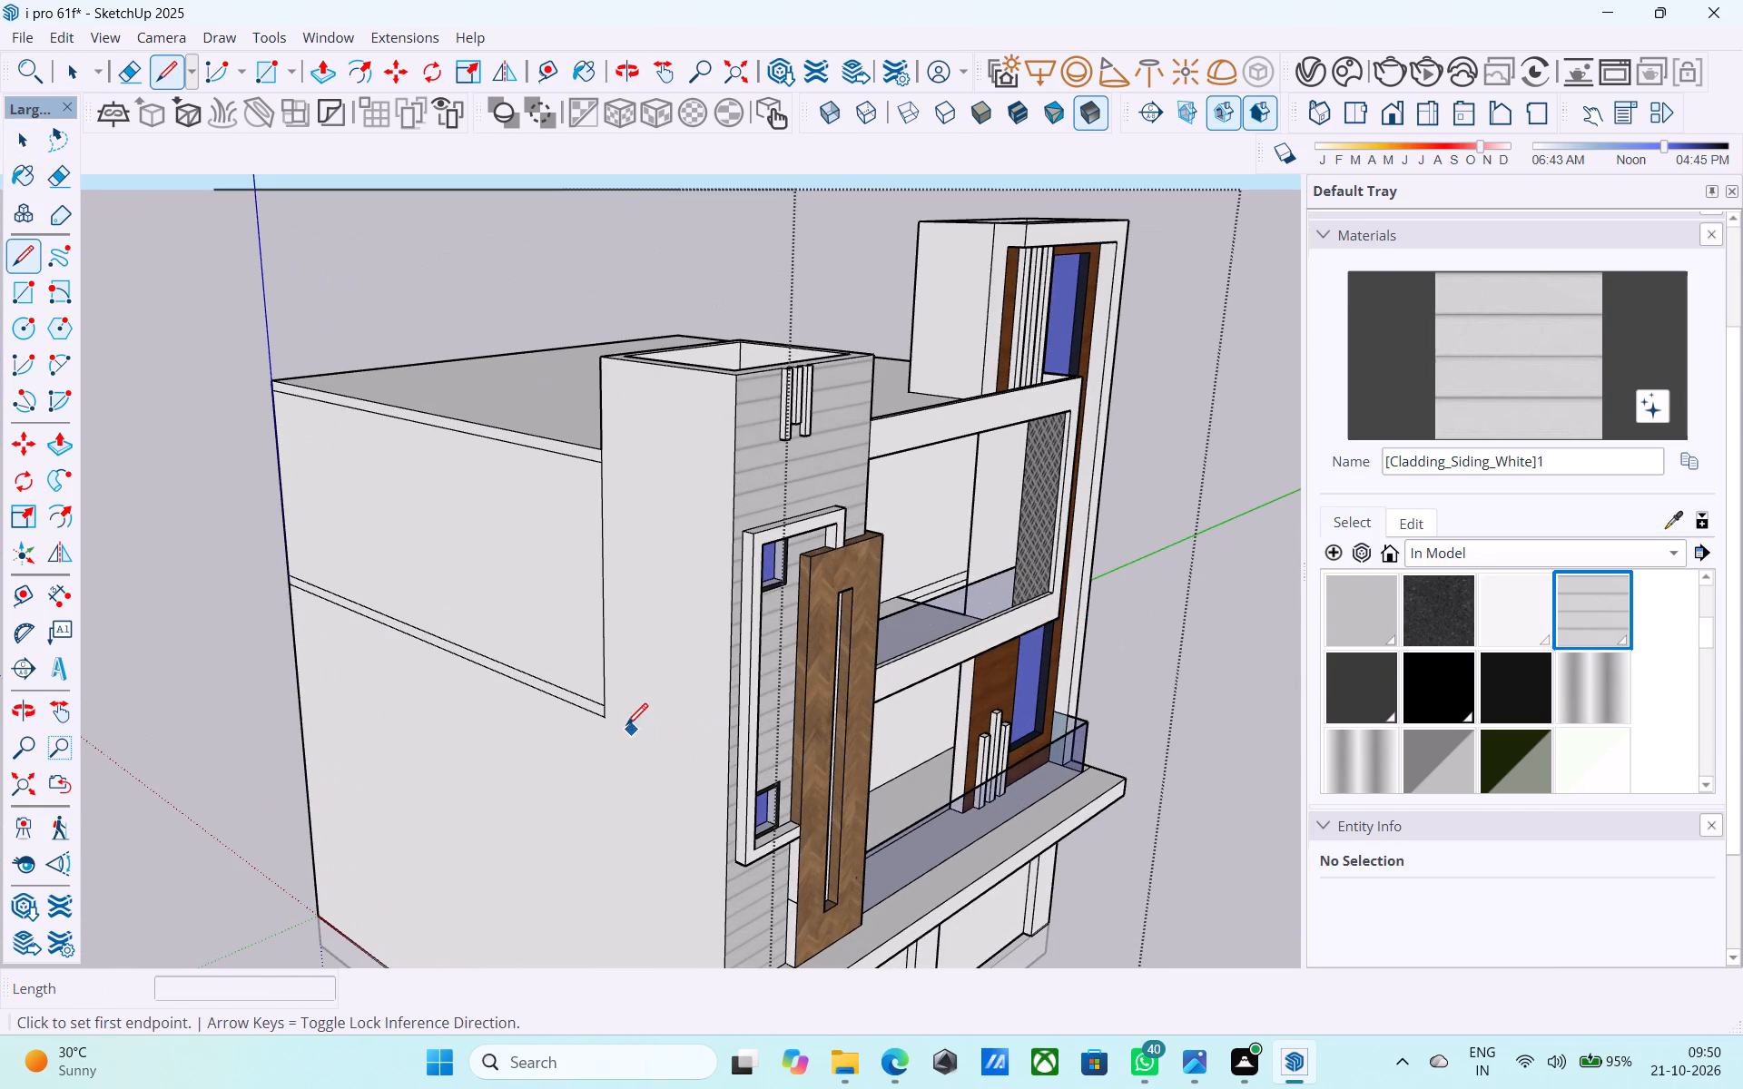
left_click(605, 714)
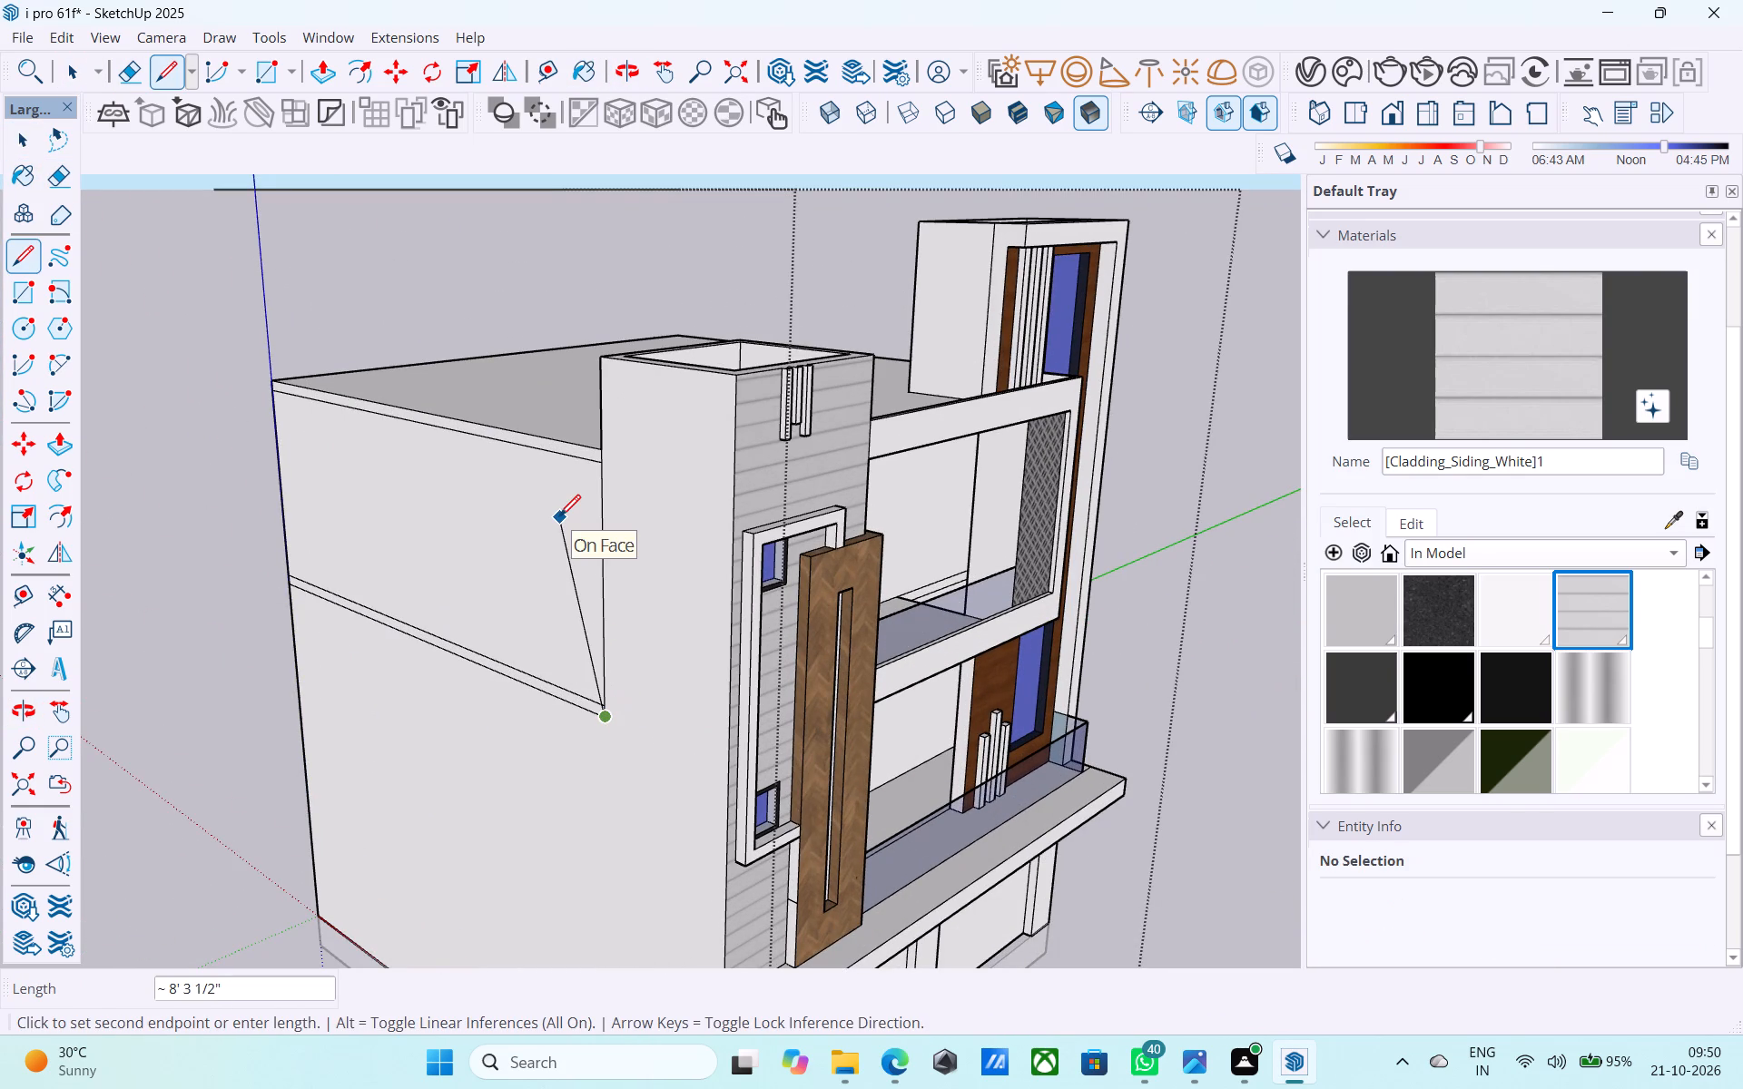
scroll(559, 518, "down", 6)
scroll(641, 824, "up", 6)
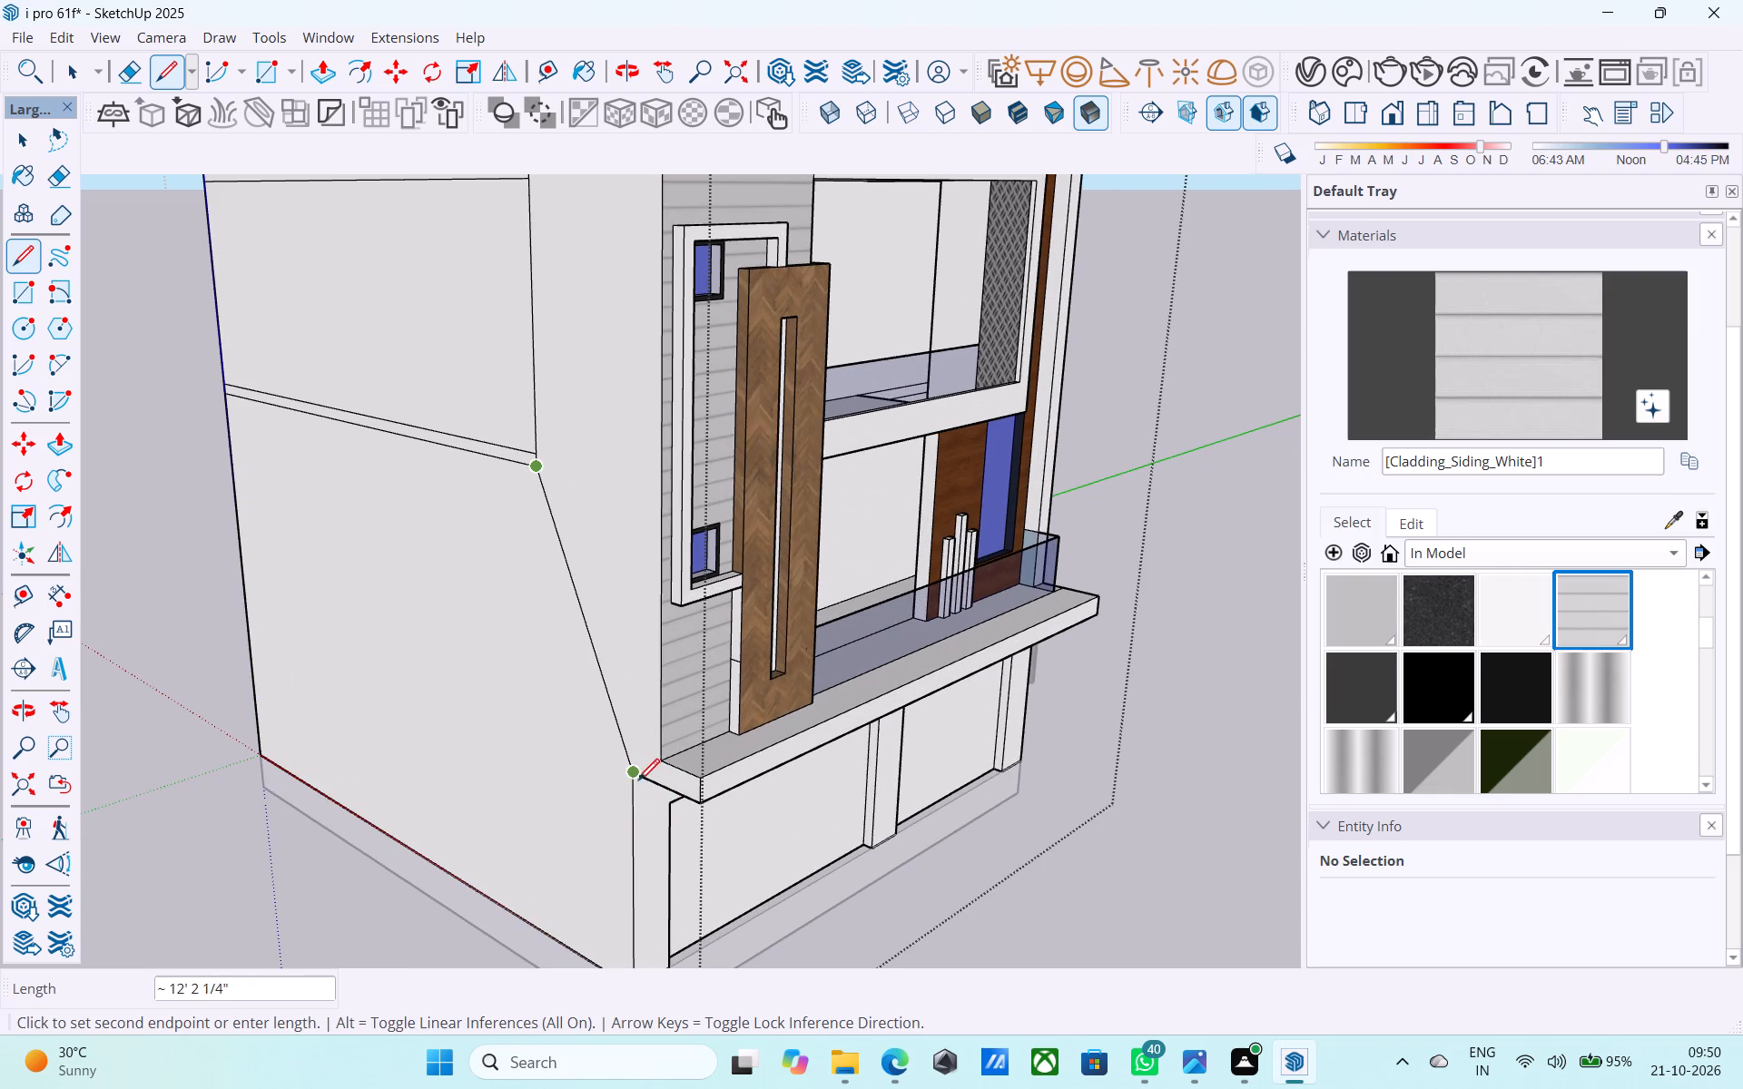
left_click(538, 741)
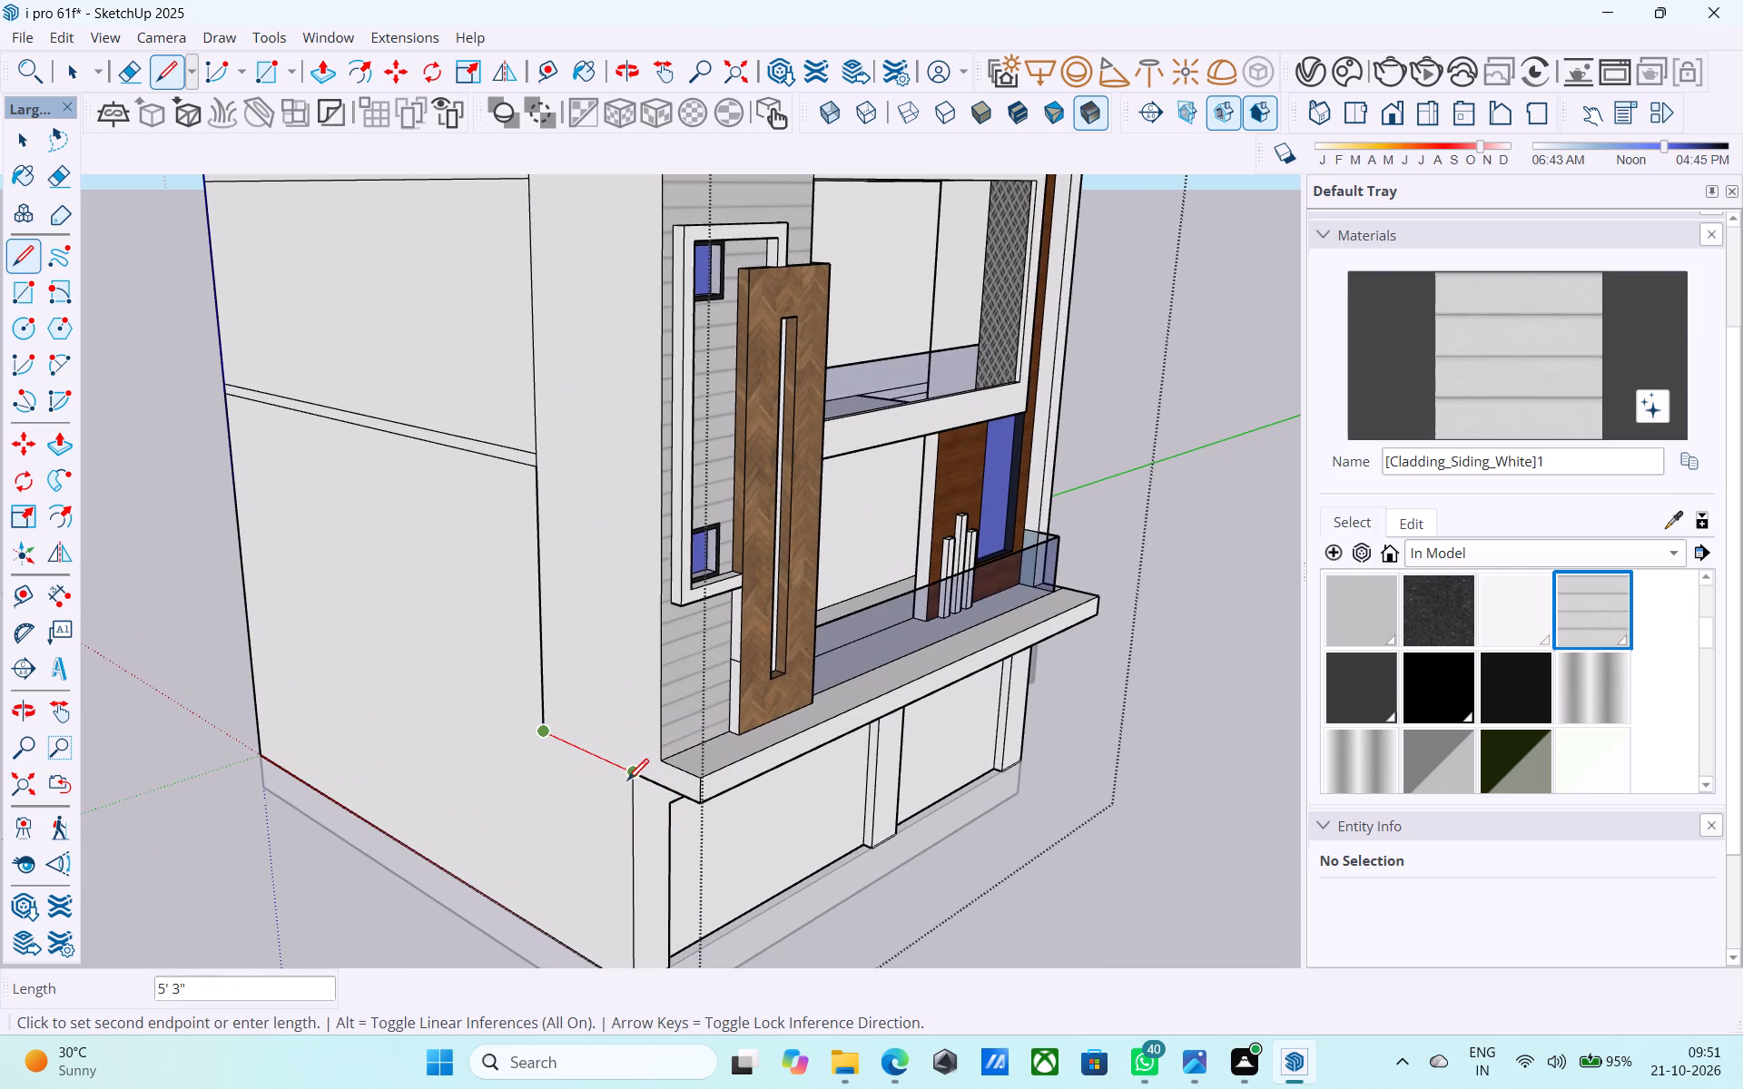
left_click(627, 782)
left_click(659, 761)
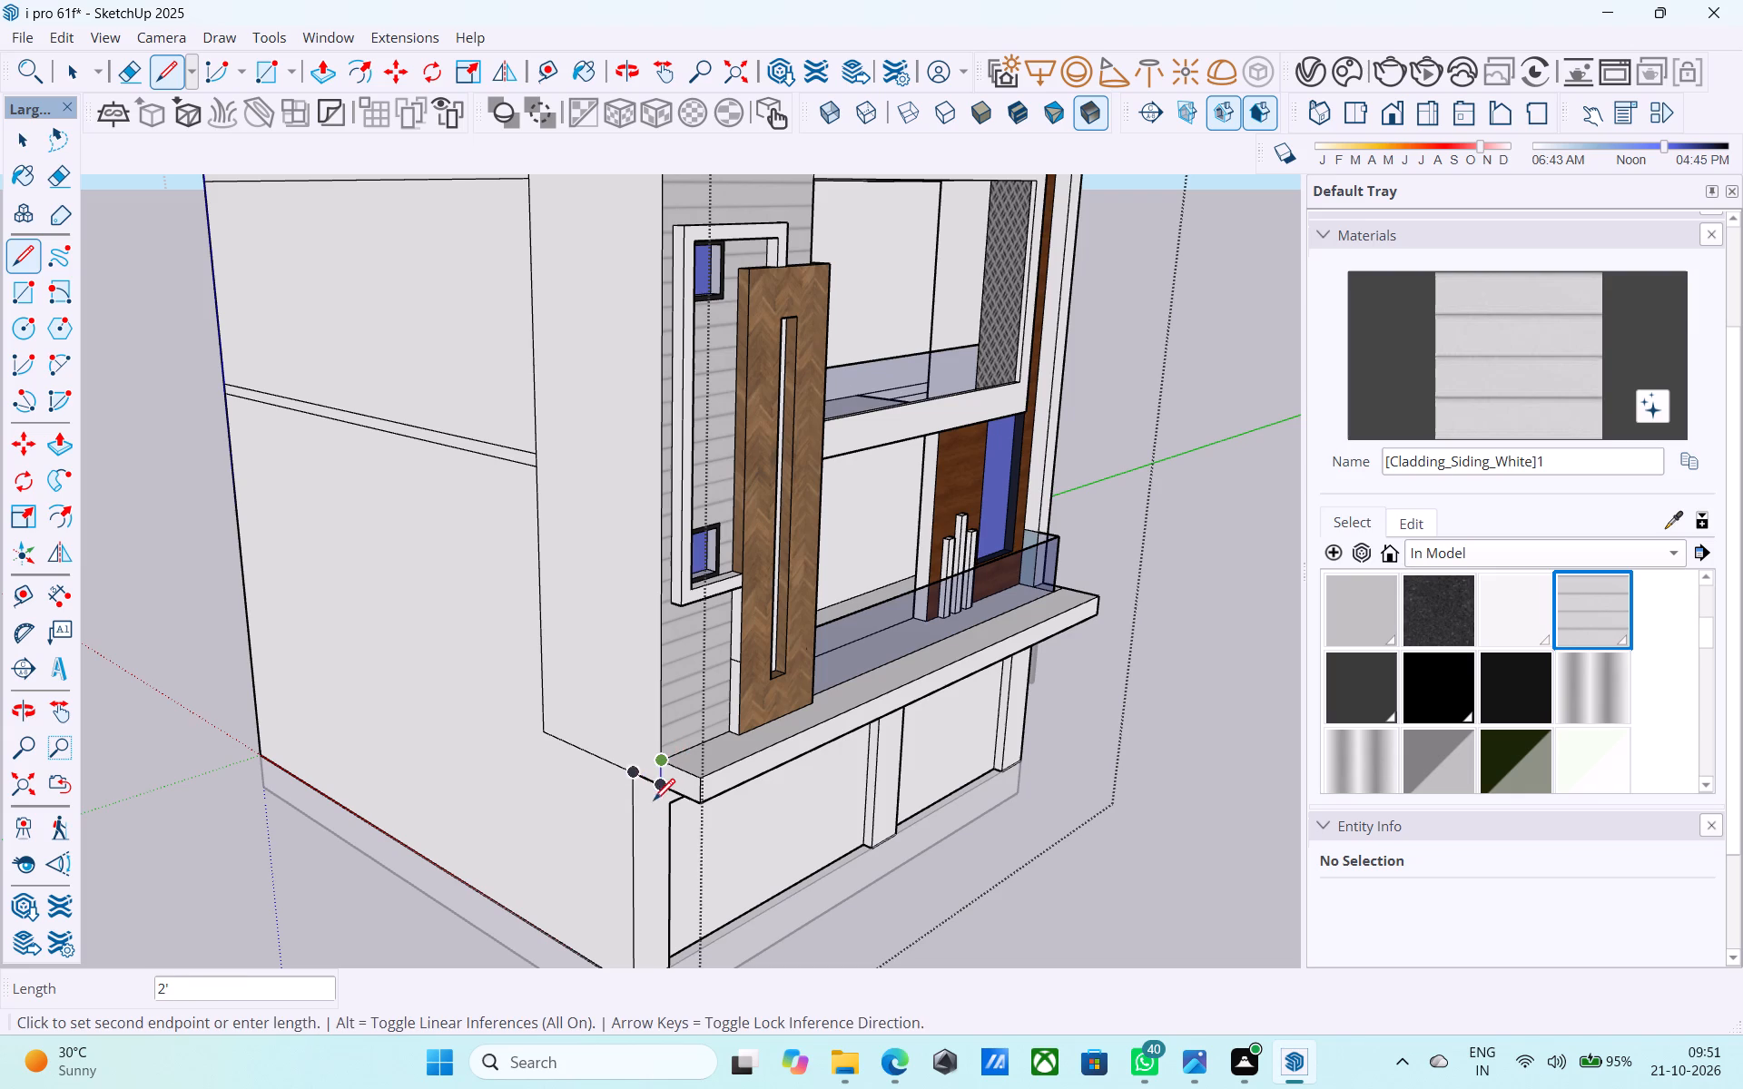
left_click(655, 788)
key("space")
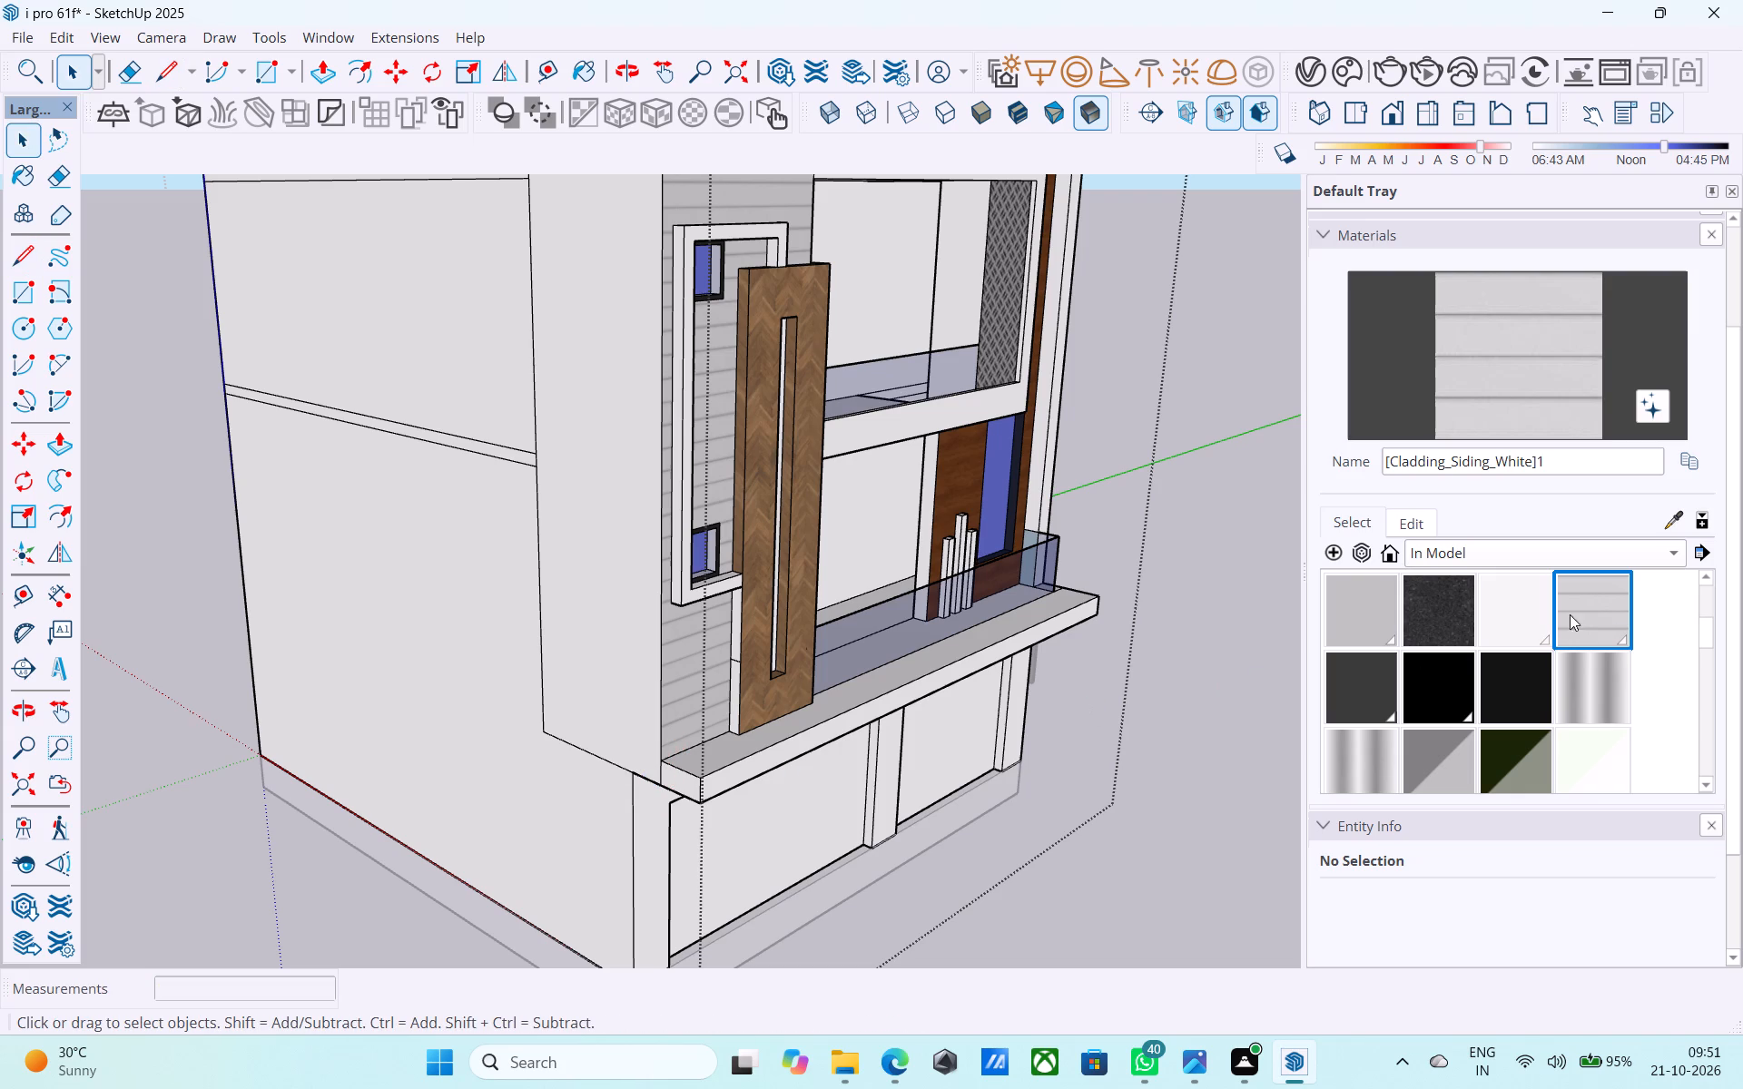
Paint the shorter tower's outlined outer side and its inner side faces at roof and balcony levels with [Cladding_Siding_White]1.
left_click(1611, 603)
left_click(645, 602)
scroll(513, 629, "down", 6)
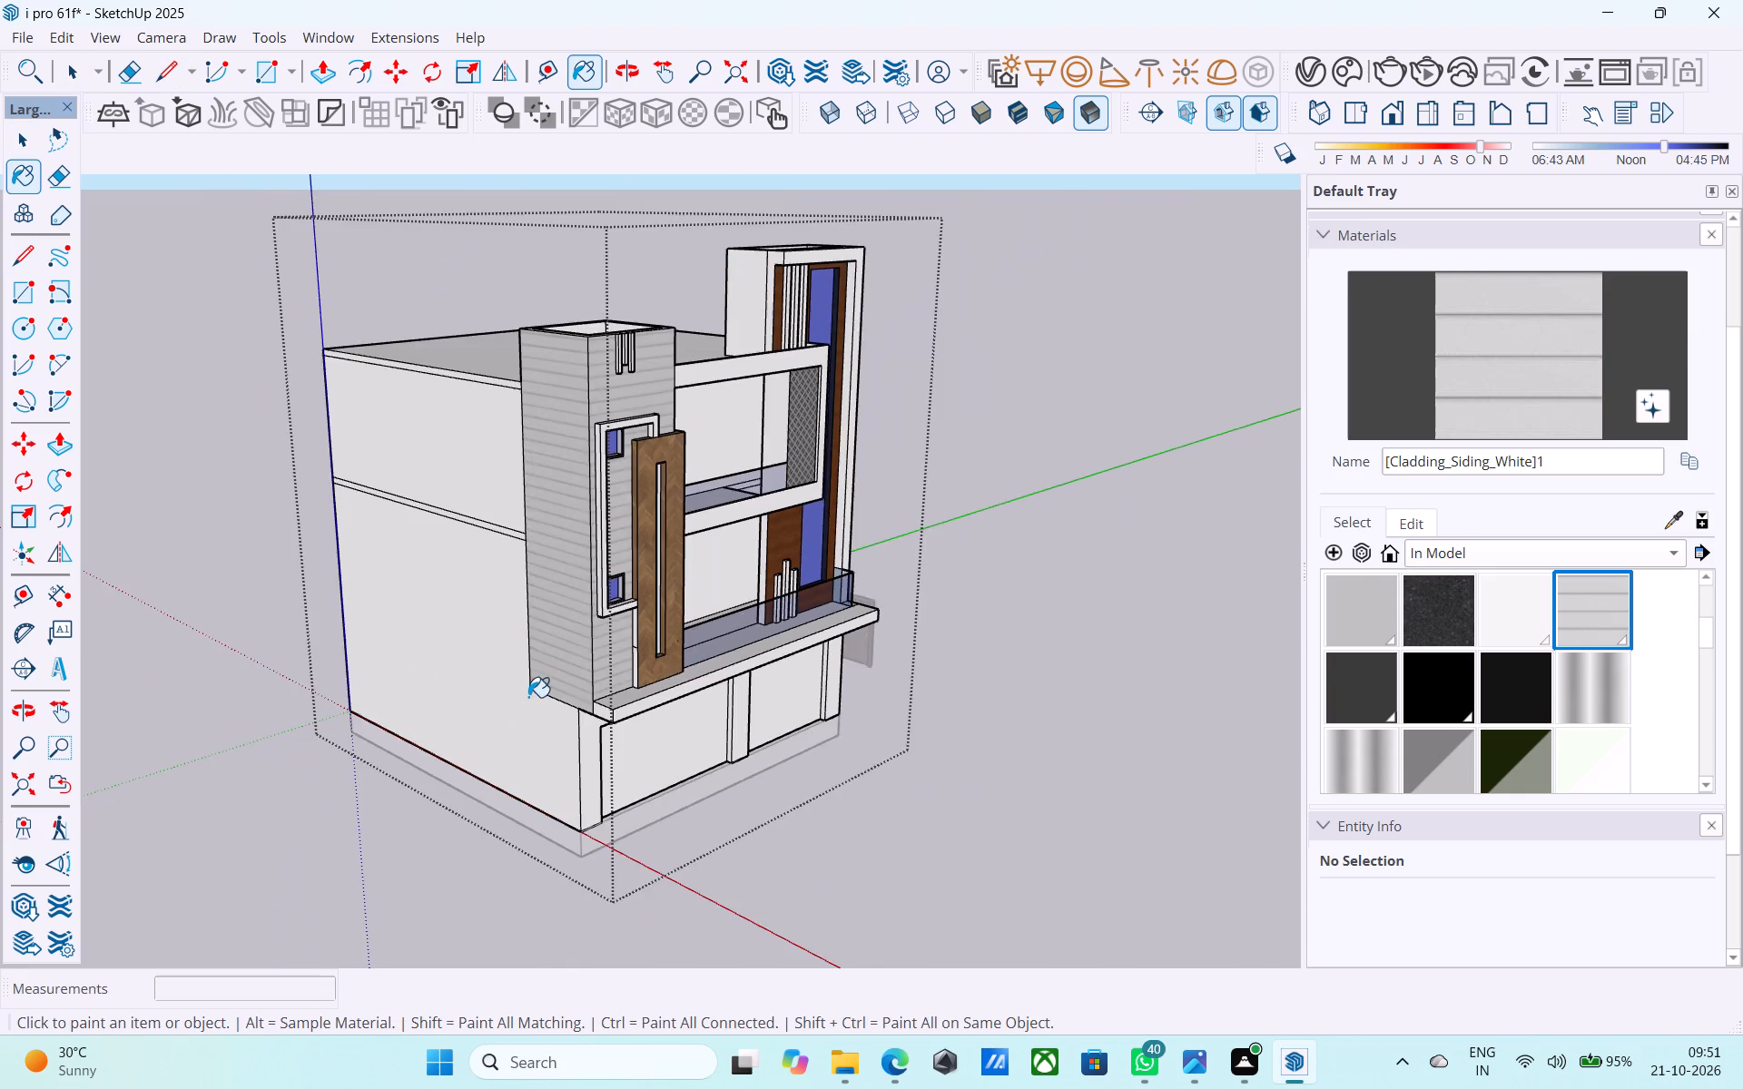
middle_click_drag(514, 695, 123, 738)
scroll(445, 354, "up", 4)
middle_click_drag(430, 330, 290, 335)
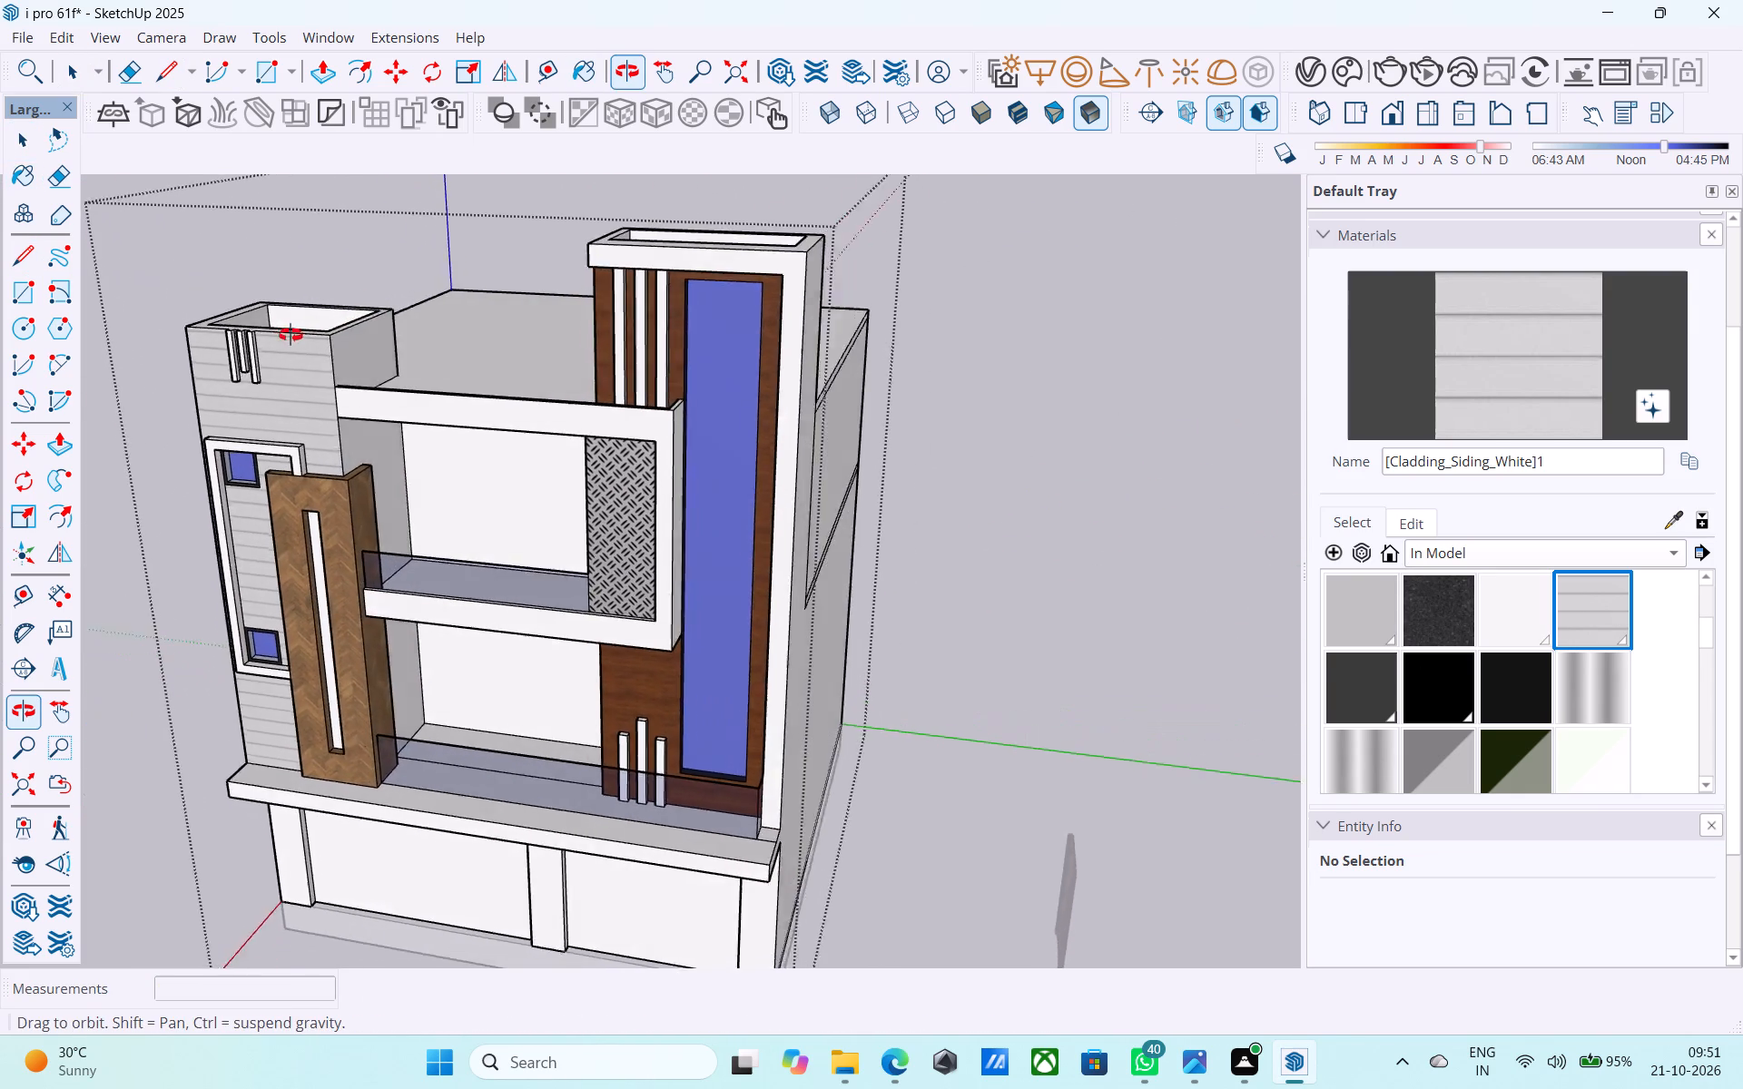
middle_click_drag(290, 335, 250, 329)
scroll(310, 339, "up", 4)
left_click(346, 359)
scroll(353, 493, "up", 4)
left_click(346, 476)
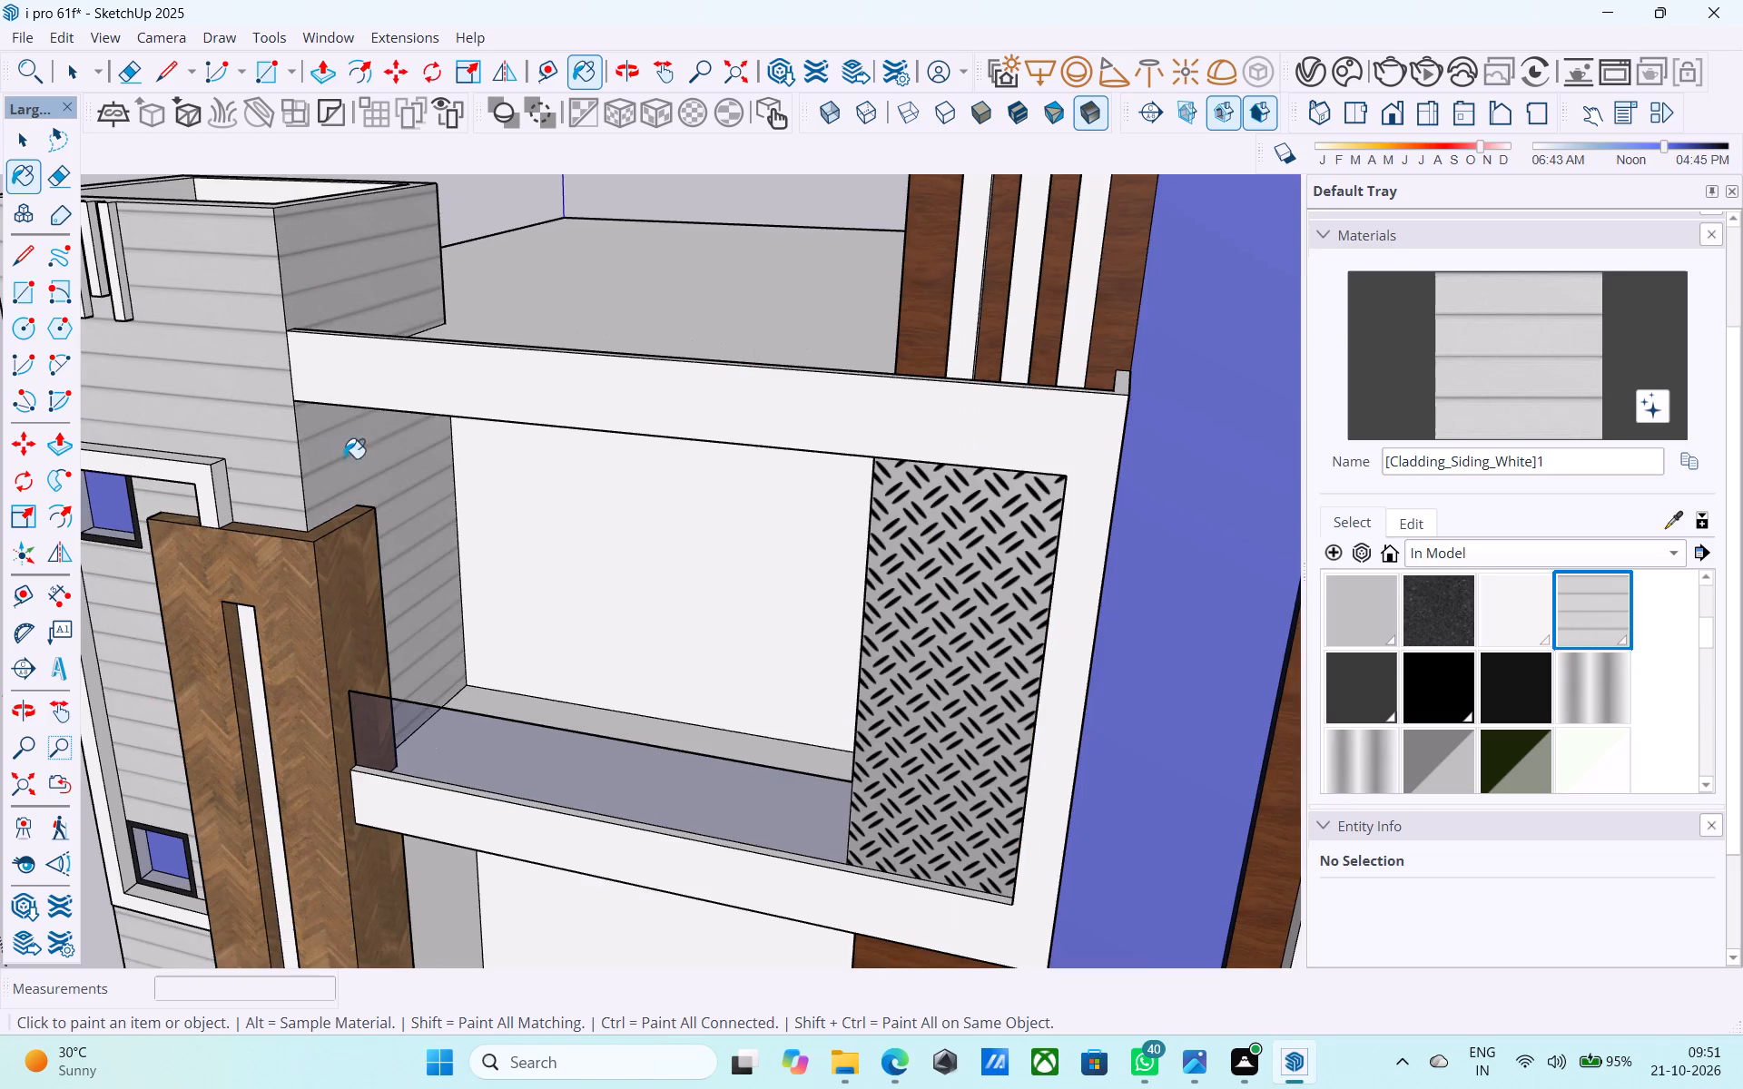
scroll(357, 370, "down", 8)
scroll(449, 650, "up", 5)
left_click(389, 629)
scroll(389, 628, "down", 7)
middle_click_drag(382, 634, 403, 599)
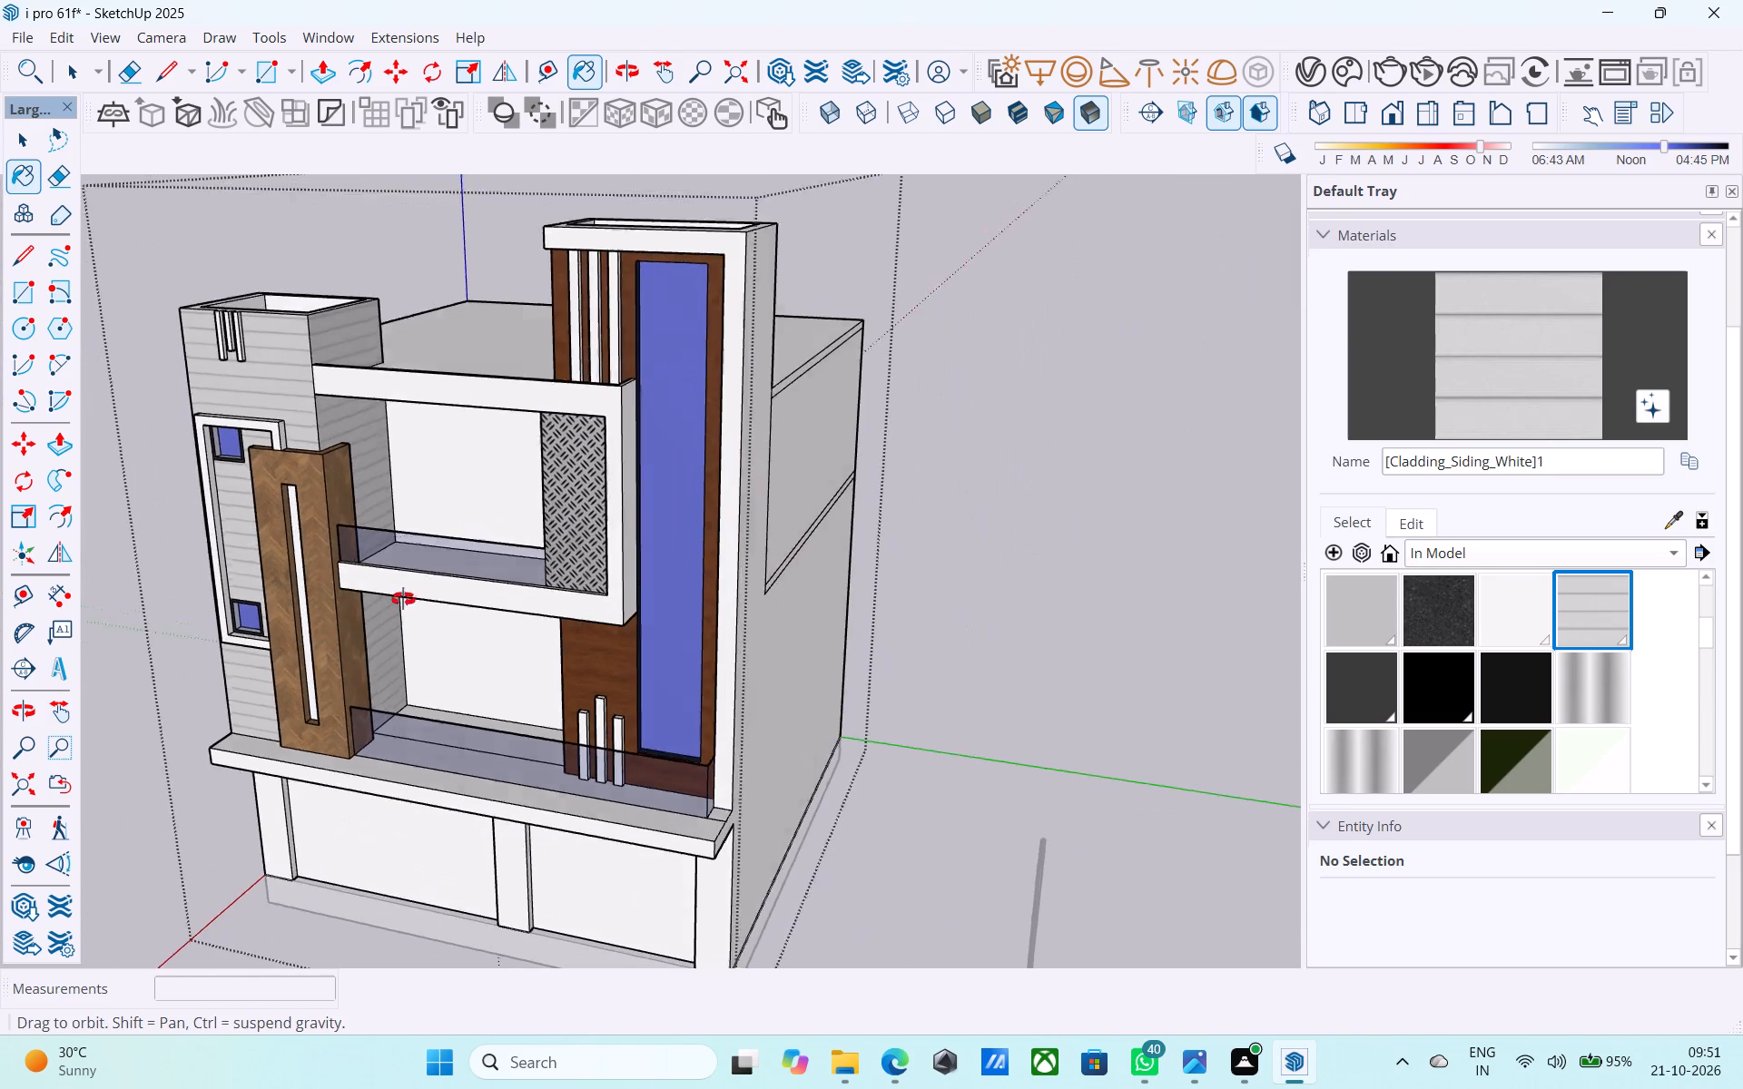
Examine the front elevation from several angles and distances to judge the cladding against the wood, glass and patterned panel.
middle_click_drag(403, 599, 537, 605)
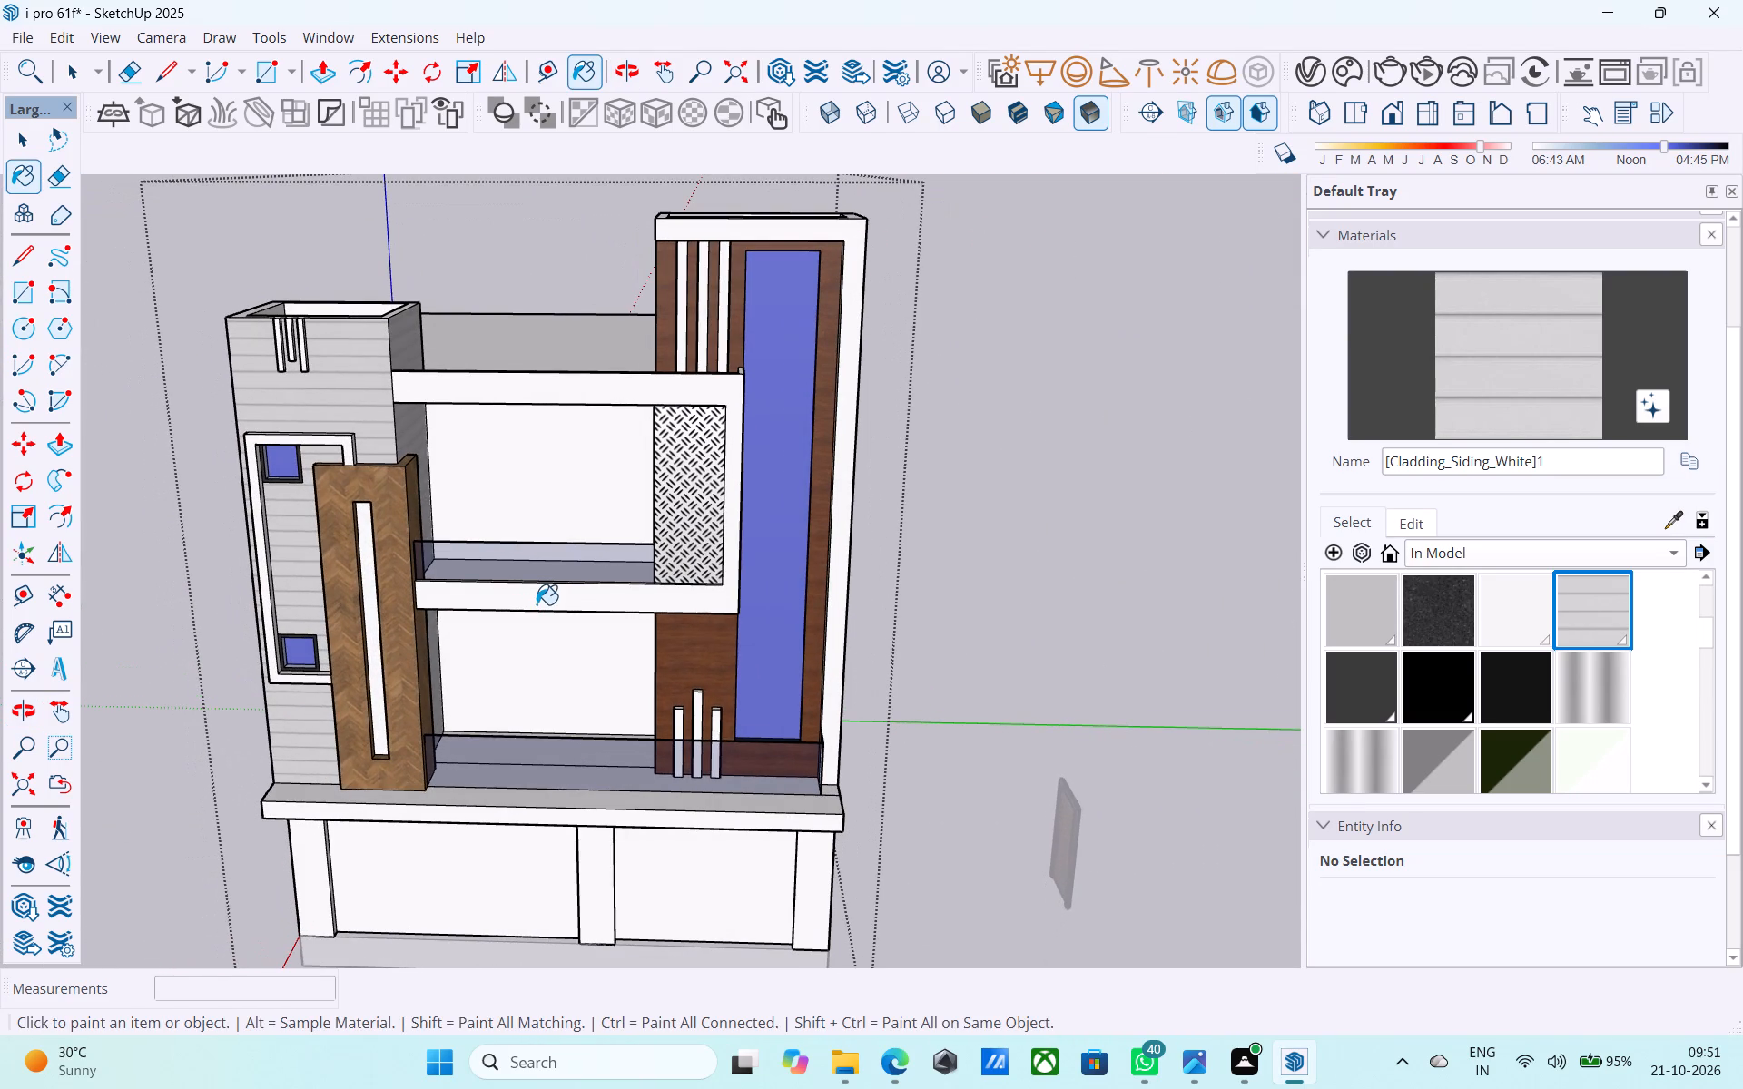
scroll(537, 604, "down", 6)
middle_click_drag(527, 608, 468, 454)
scroll(466, 452, "up", 5)
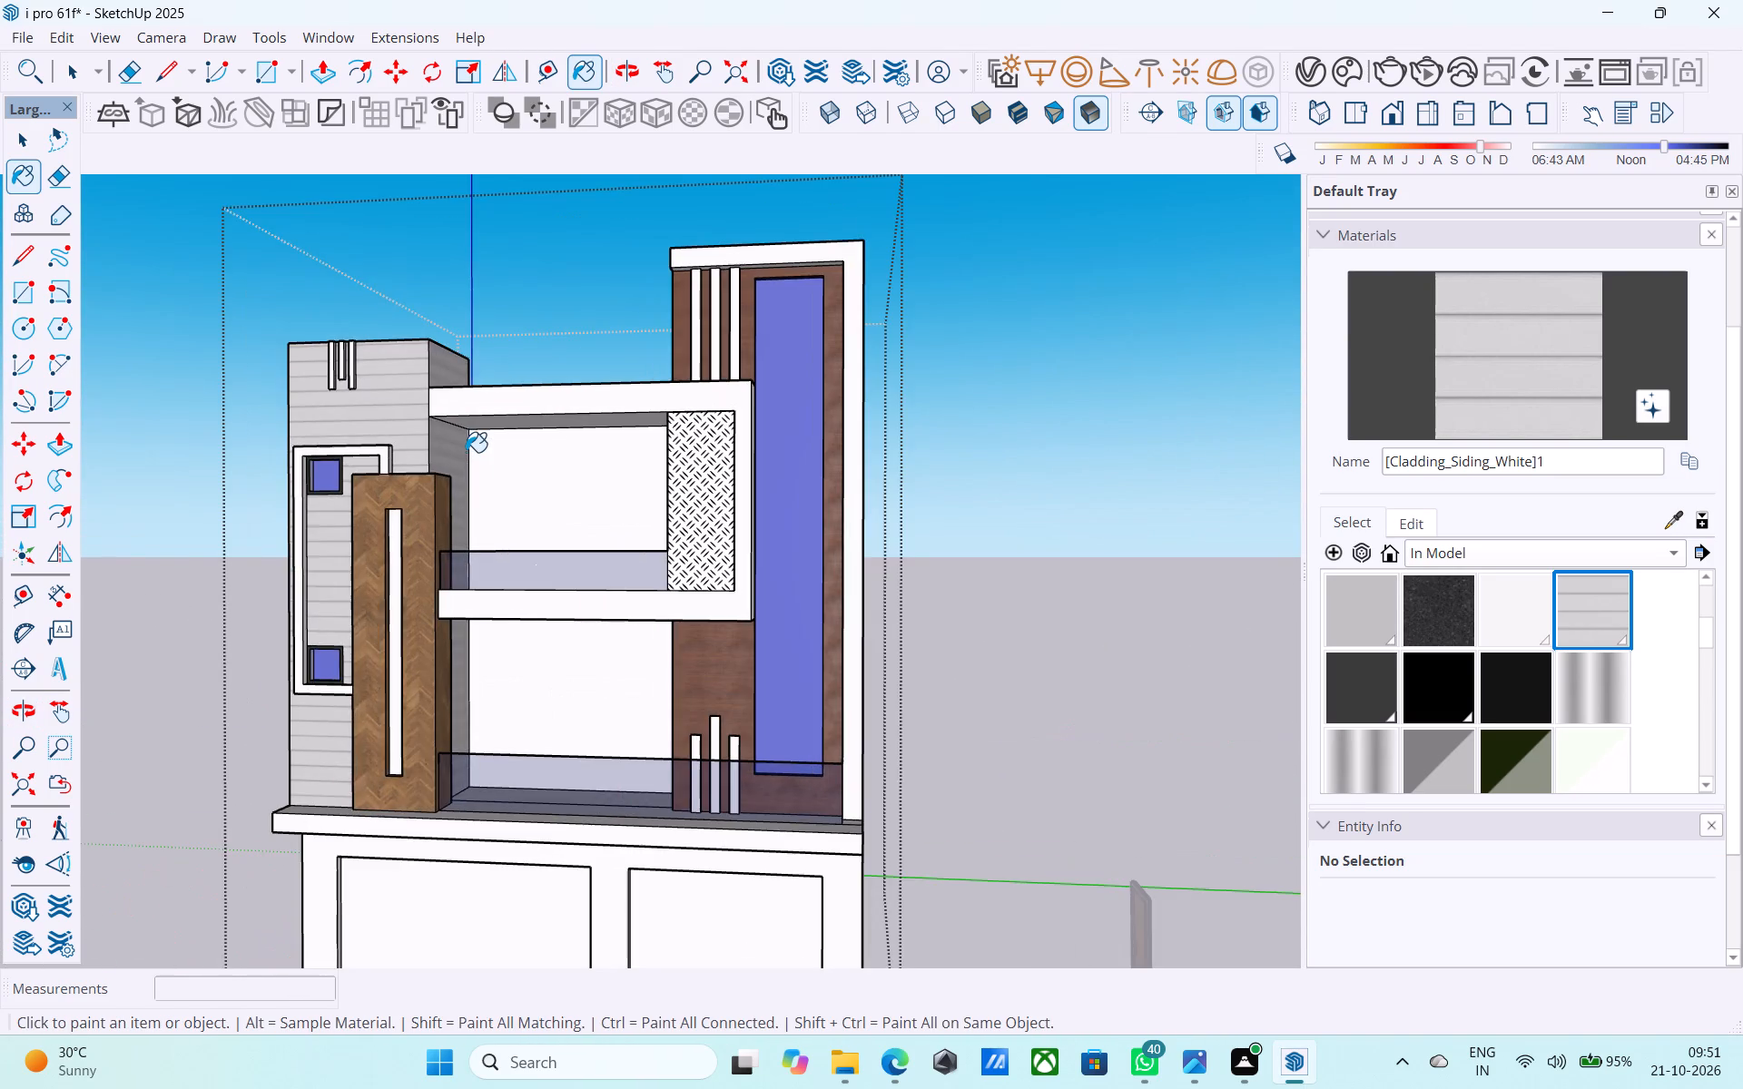
scroll(466, 452, "down", 5)
middle_click_drag(464, 452, 539, 449)
scroll(548, 402, "down", 2)
scroll(342, 405, "up", 4)
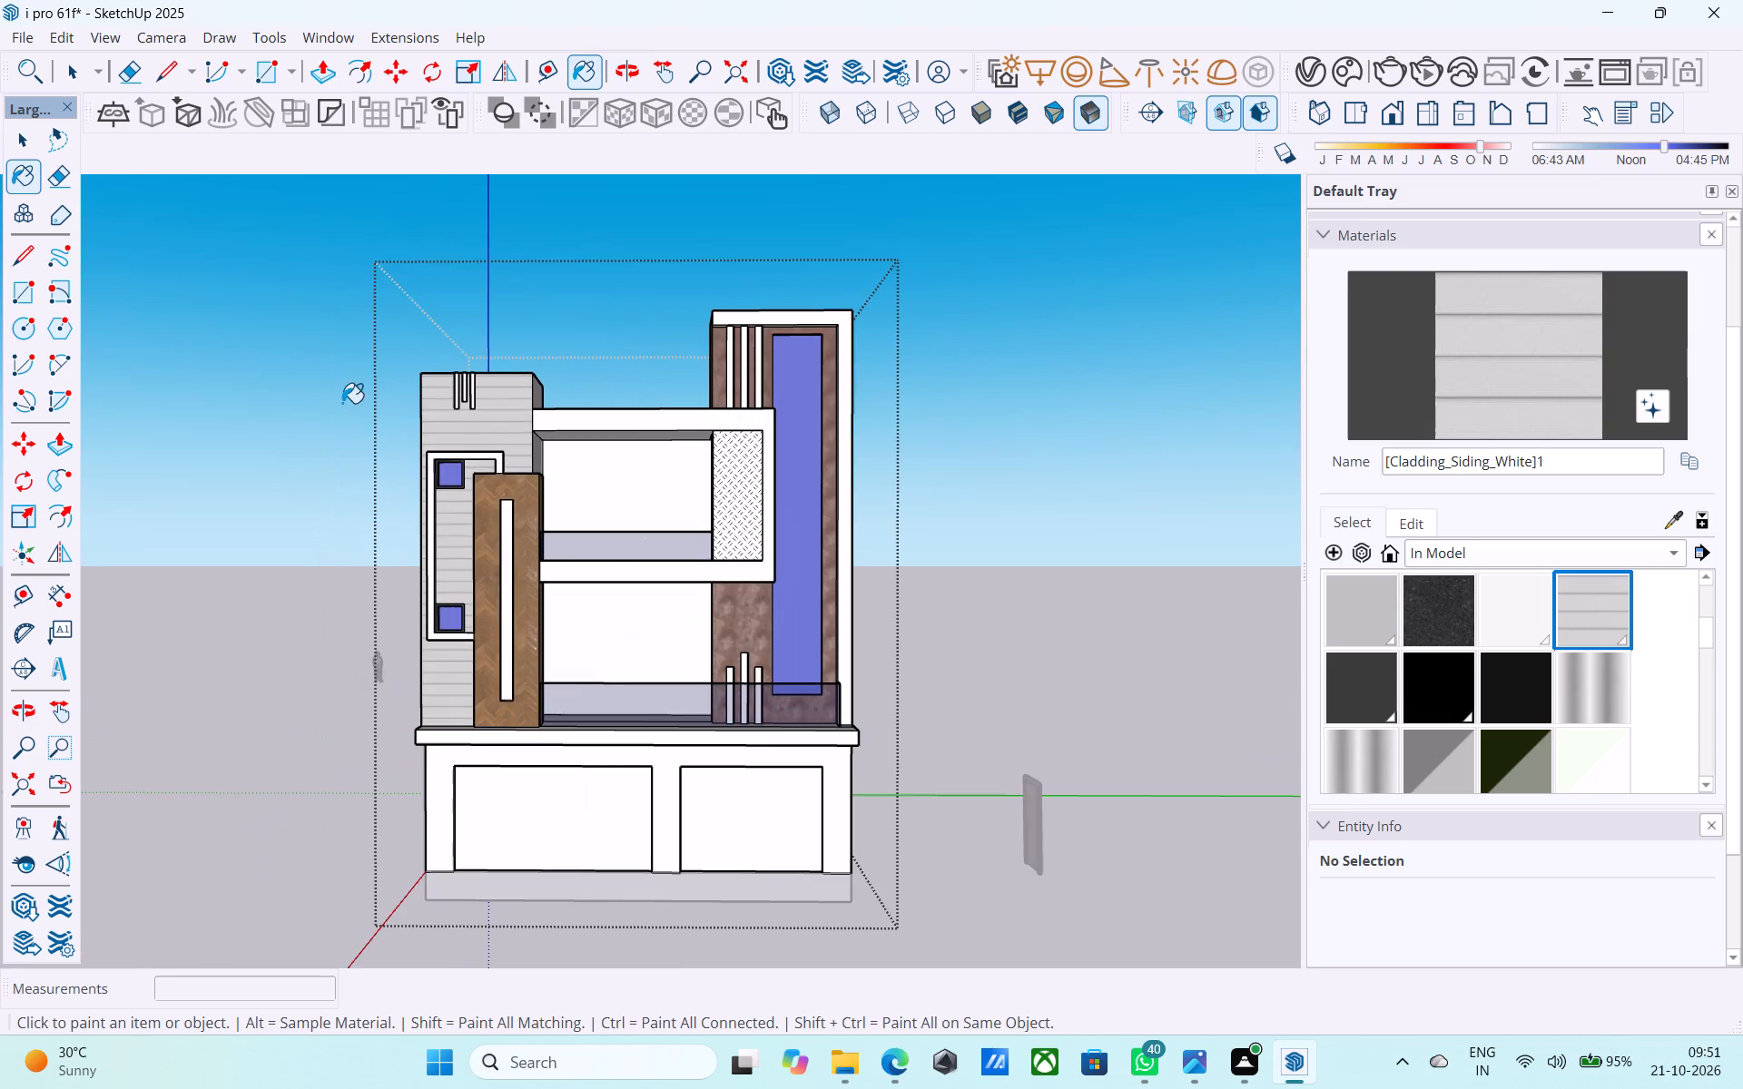
scroll(488, 491, "up", 1)
middle_click_drag(488, 491, 425, 507)
scroll(416, 517, "down", 4)
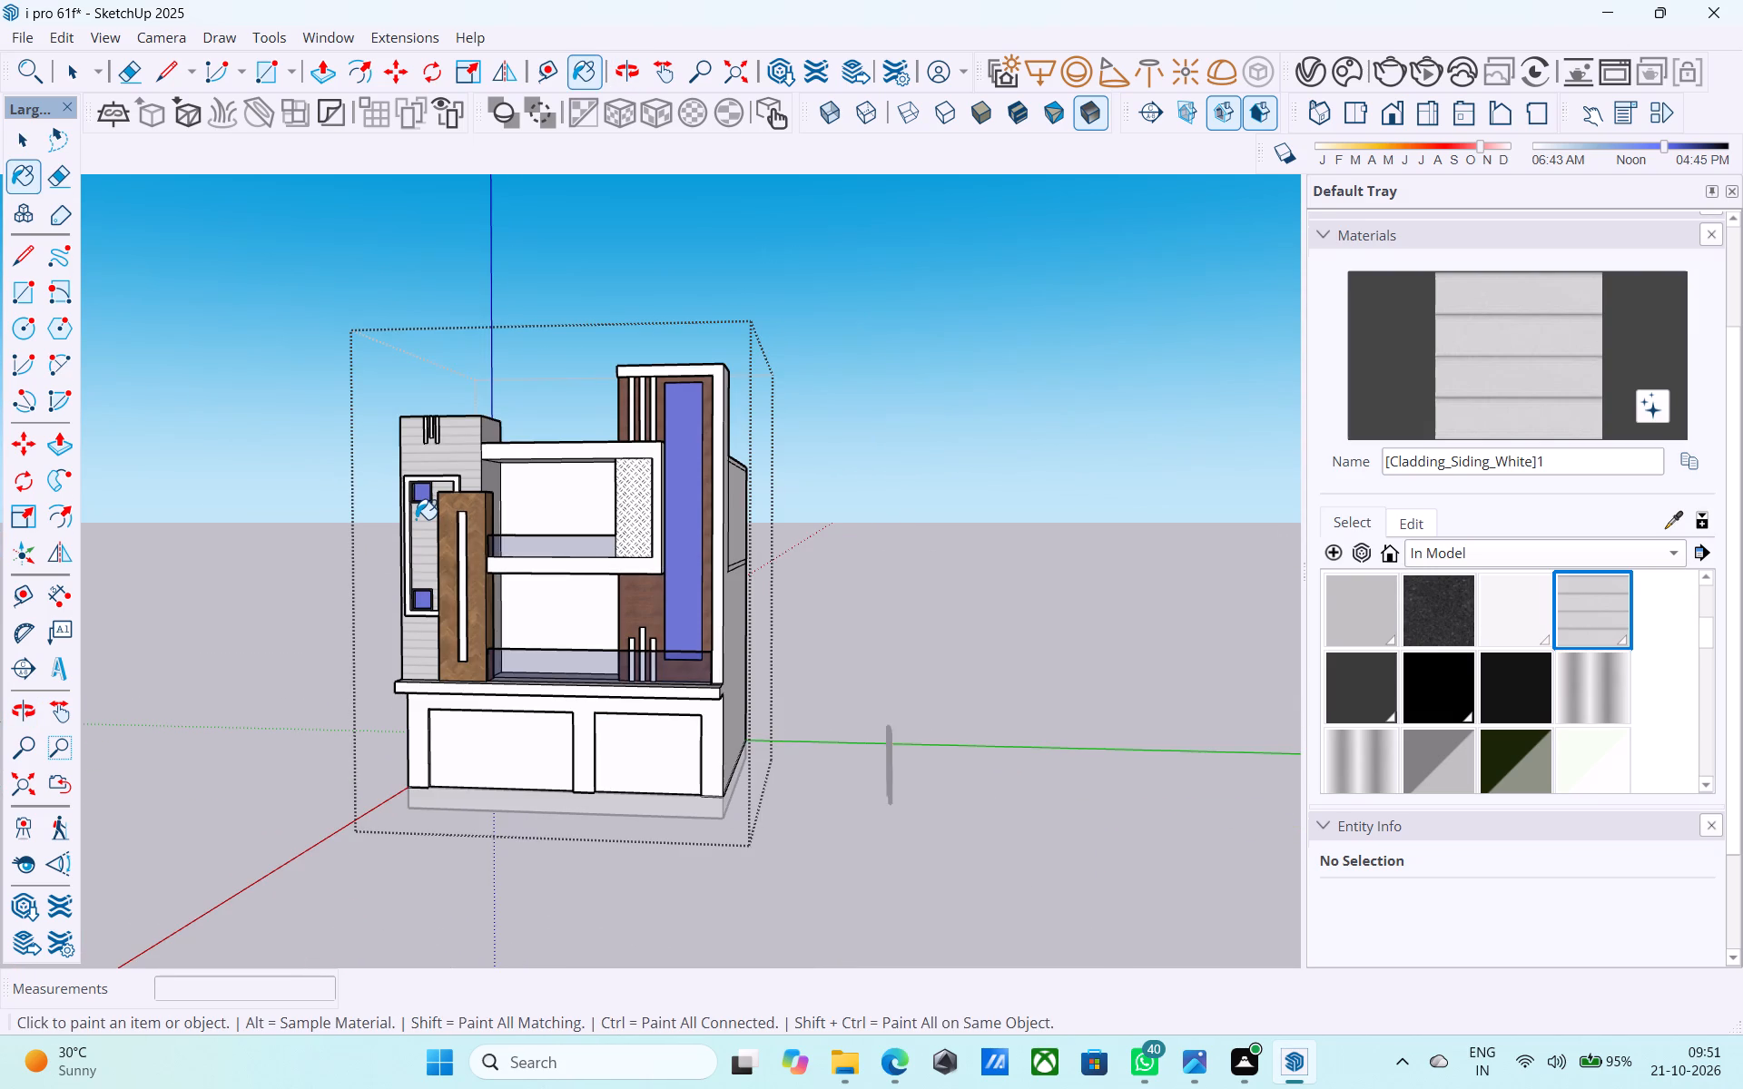
scroll(653, 571, "up", 5)
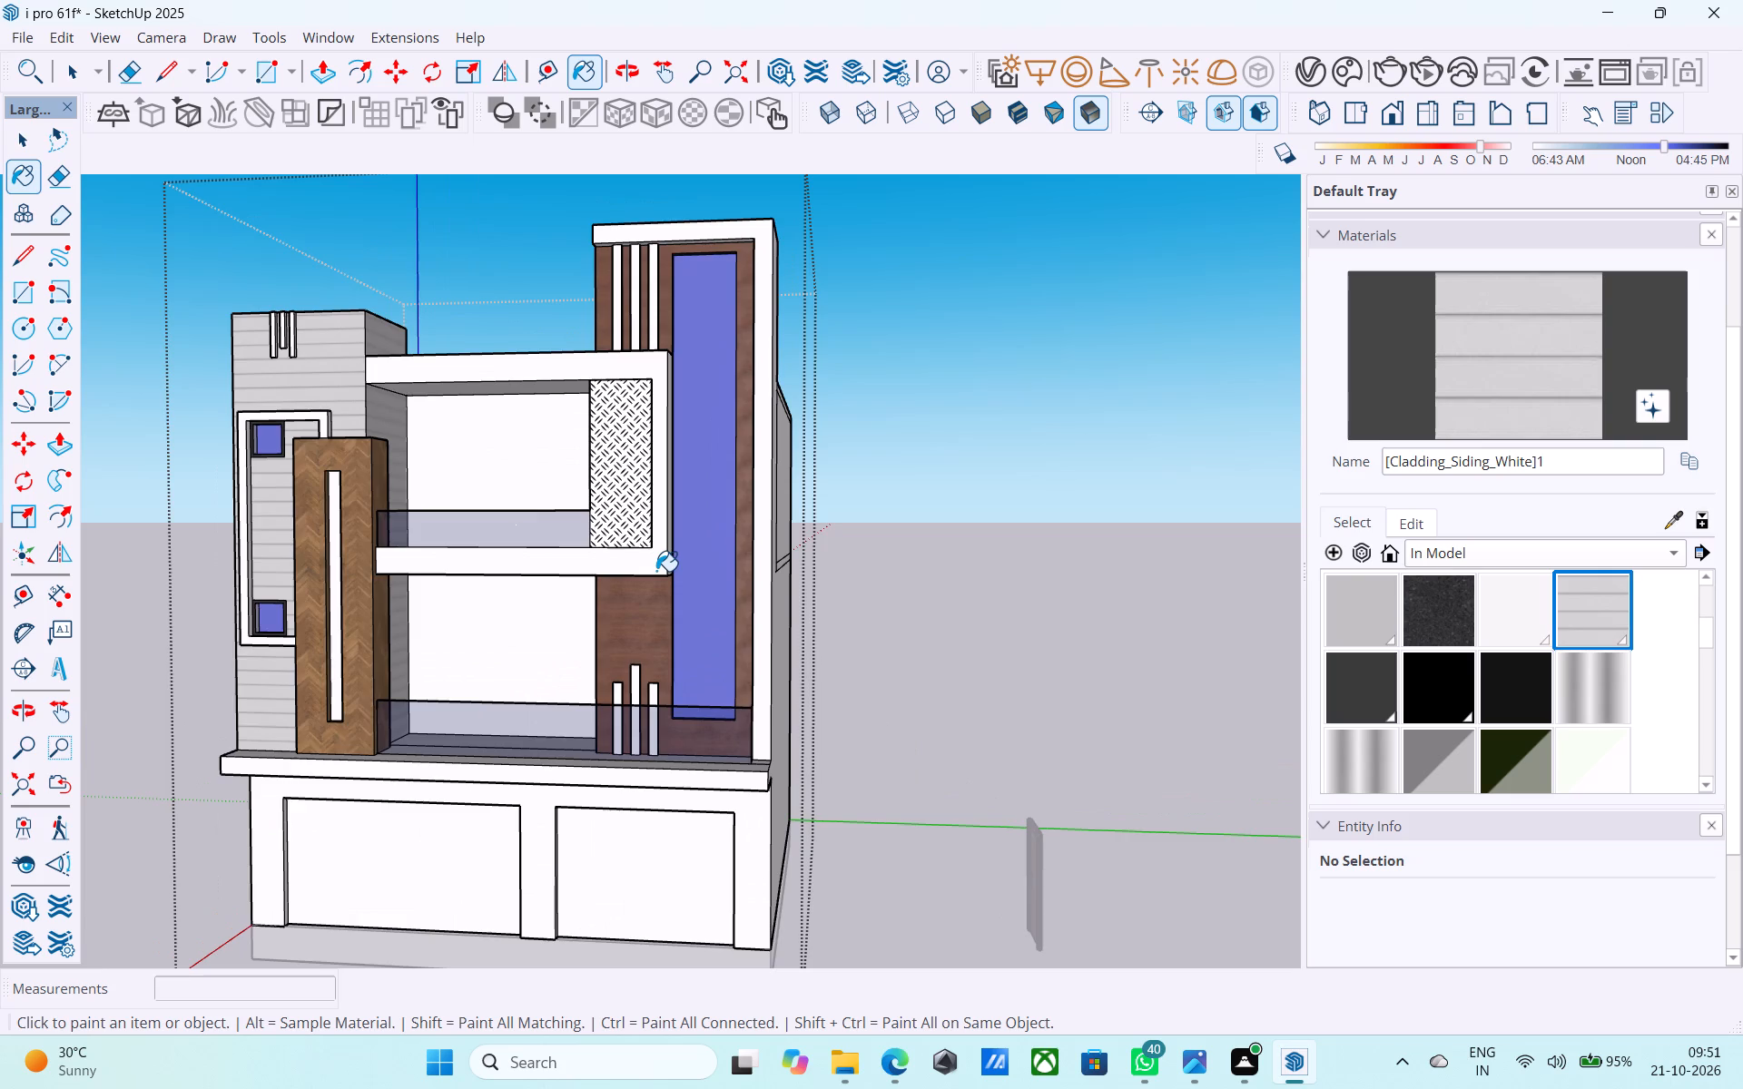
scroll(656, 572, "down", 5)
middle_click_drag(654, 578, 676, 524)
scroll(676, 527, "up", 5)
scroll(671, 547, "down", 4)
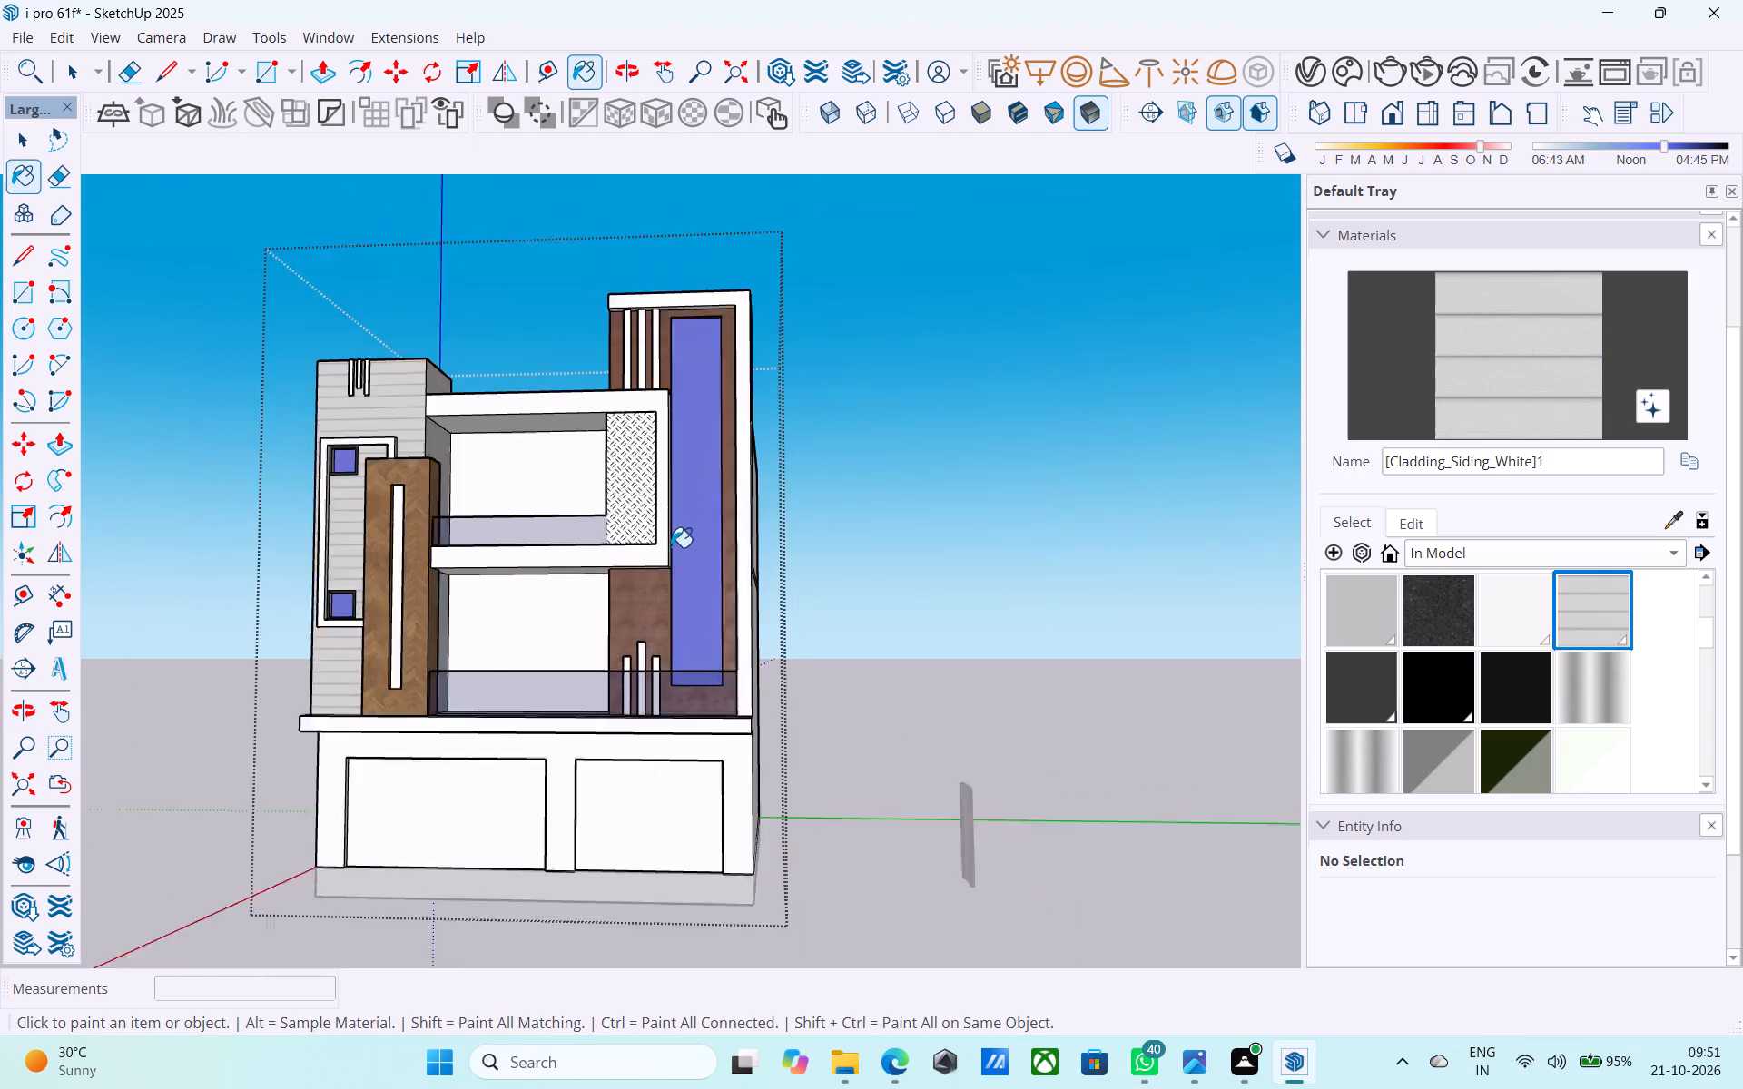
scroll(671, 547, "down", 1)
middle_click_drag(675, 567, 720, 733)
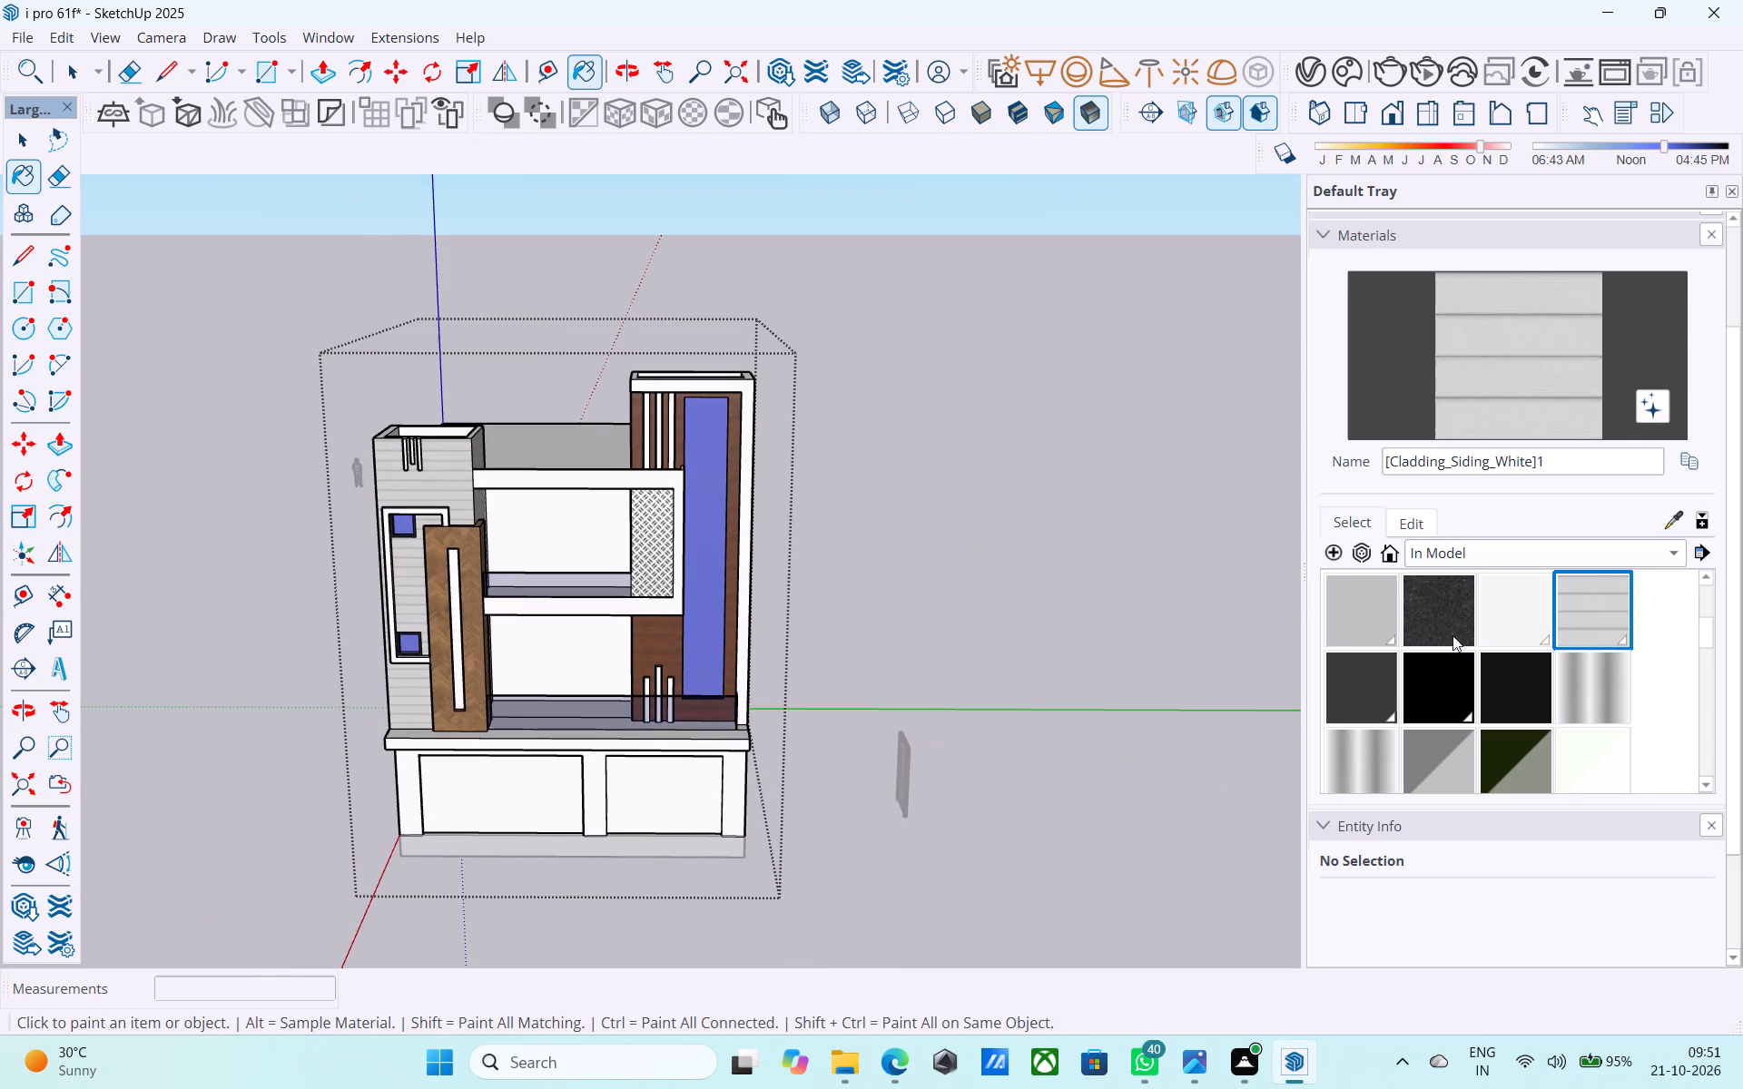
Lighten the color of the Wood_Veneer_15_1K material used on the taller tower's front.
scroll(1453, 648, "down", 16)
scroll(1452, 646, "down", 6)
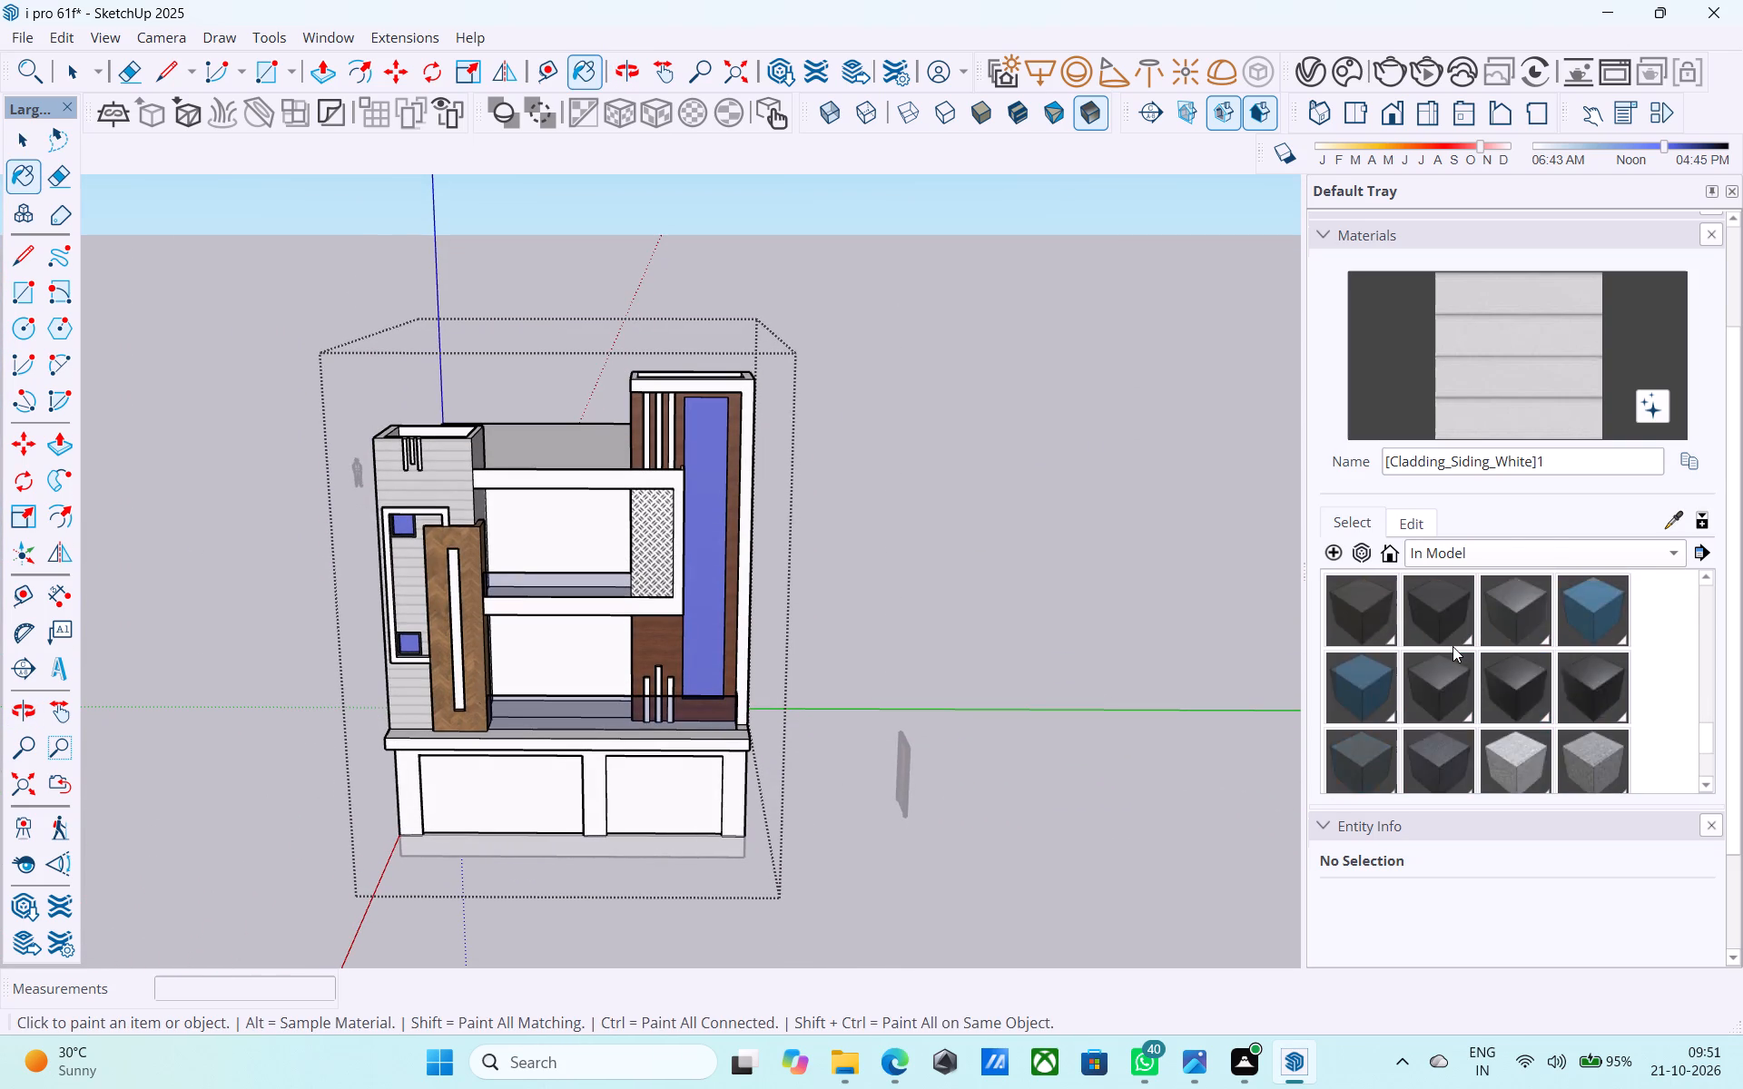
scroll(1452, 646, "up", 3)
scroll(1452, 644, "down", 12)
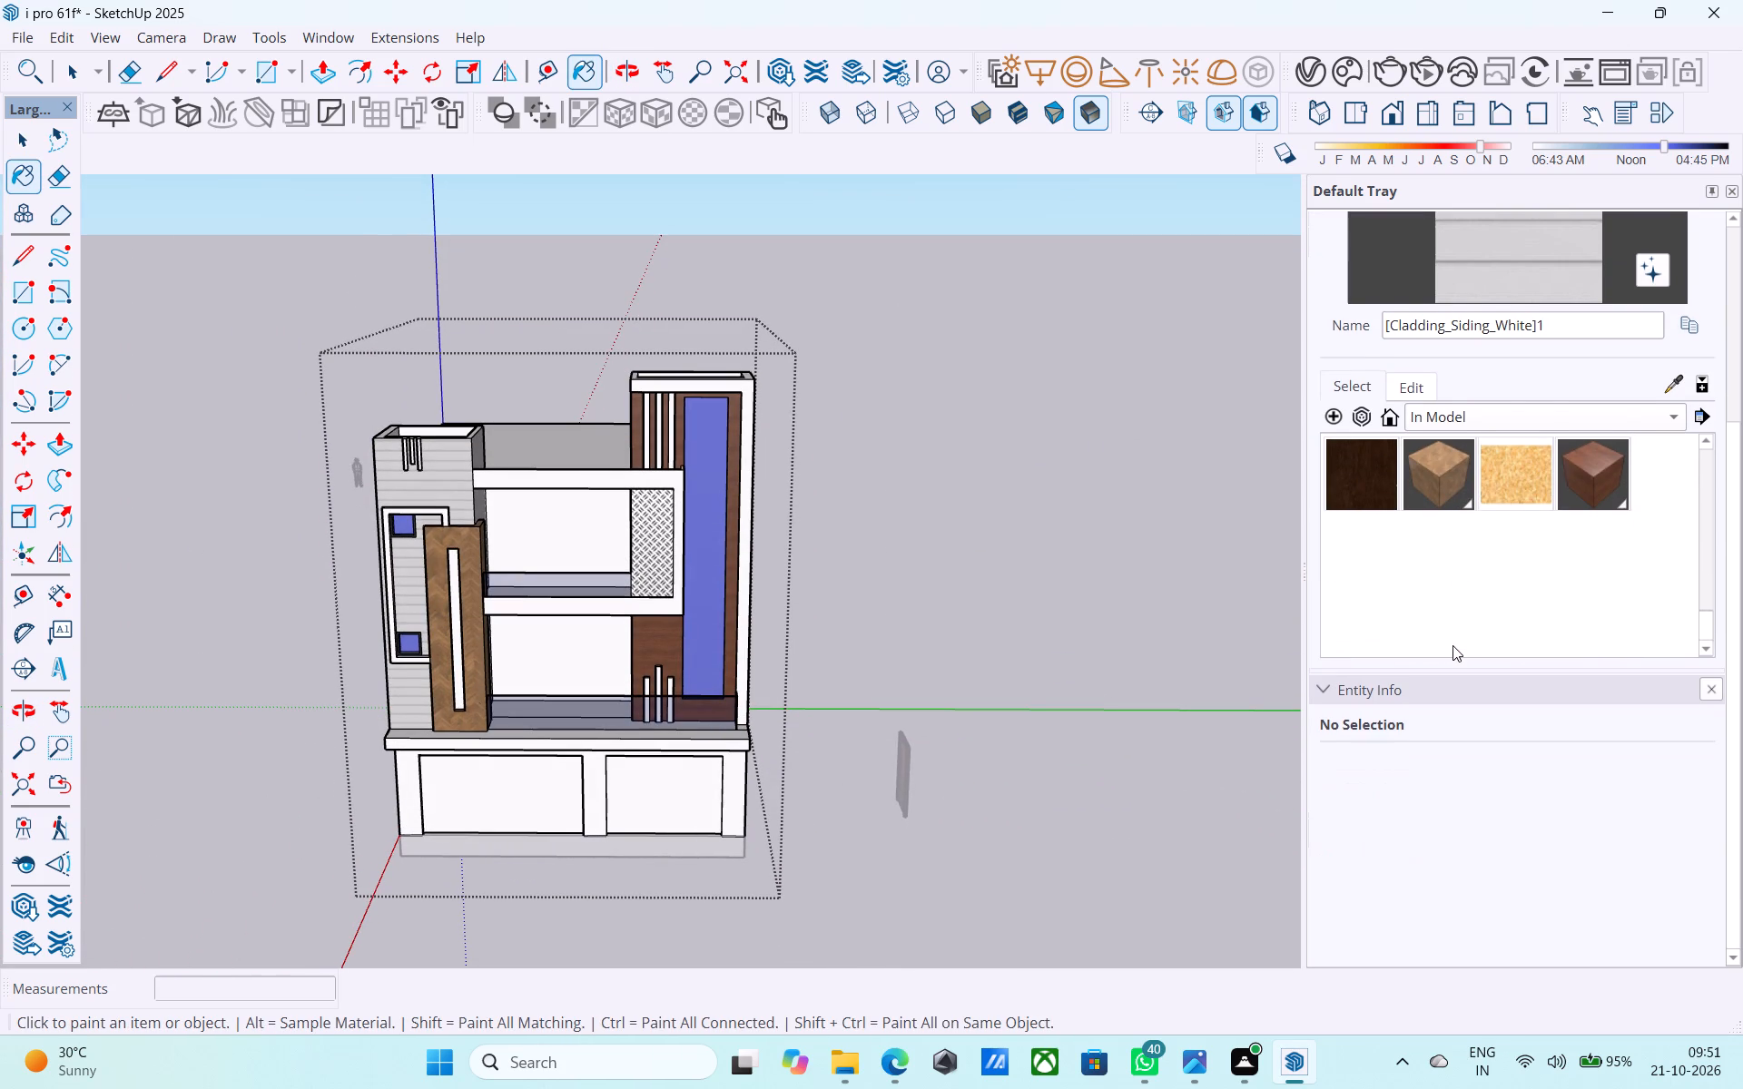
scroll(605, 657, "up", 7)
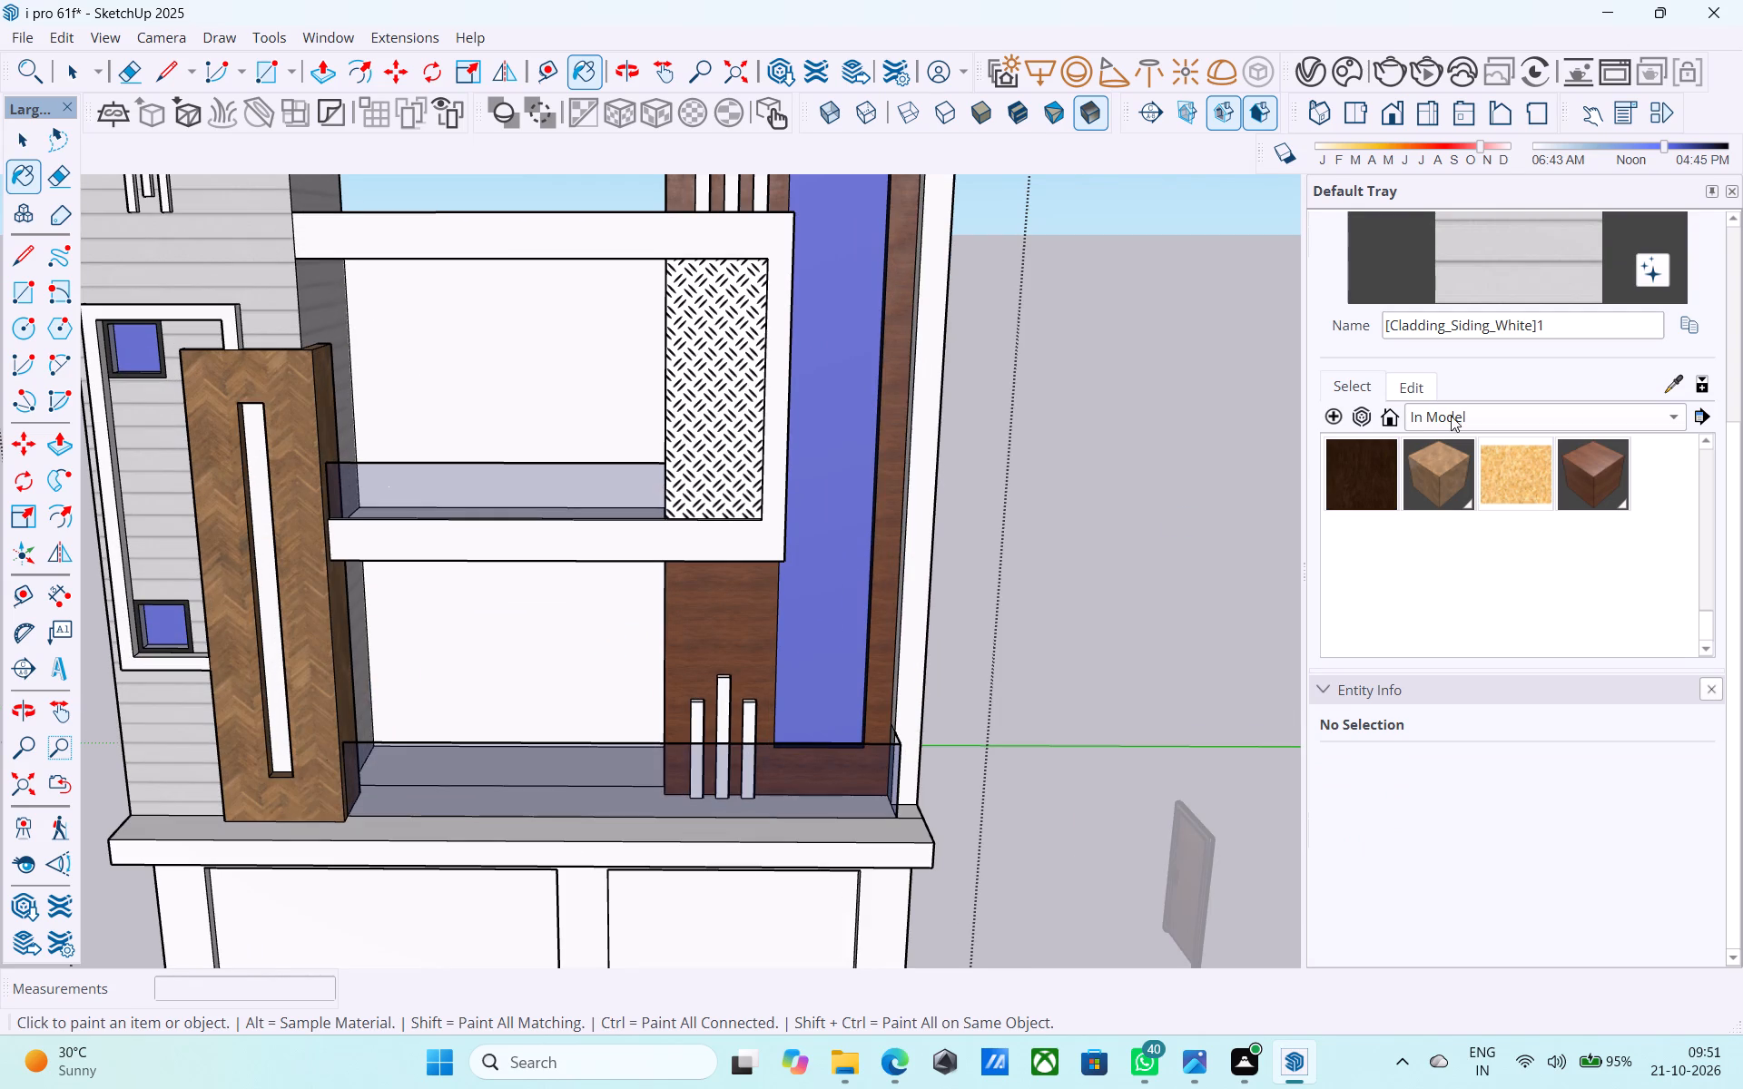
left_click(1581, 456)
left_click(1410, 373)
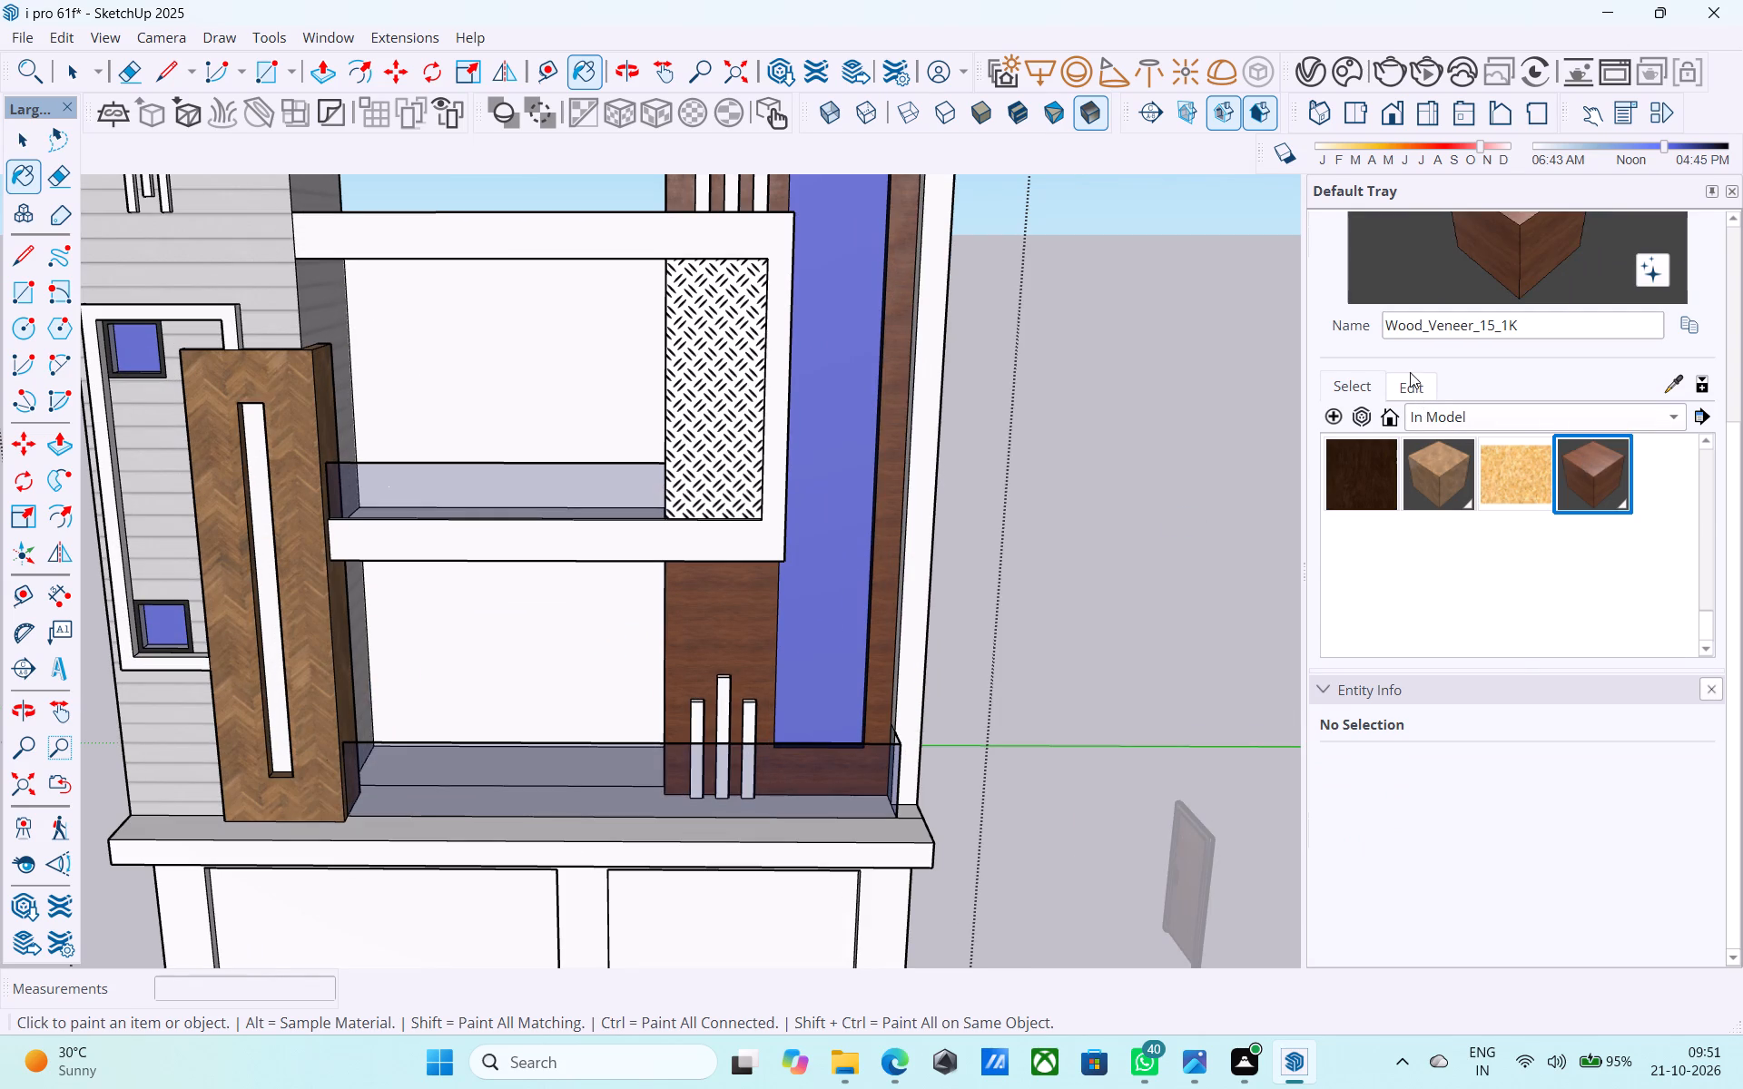
scroll(1417, 546, "up", 3)
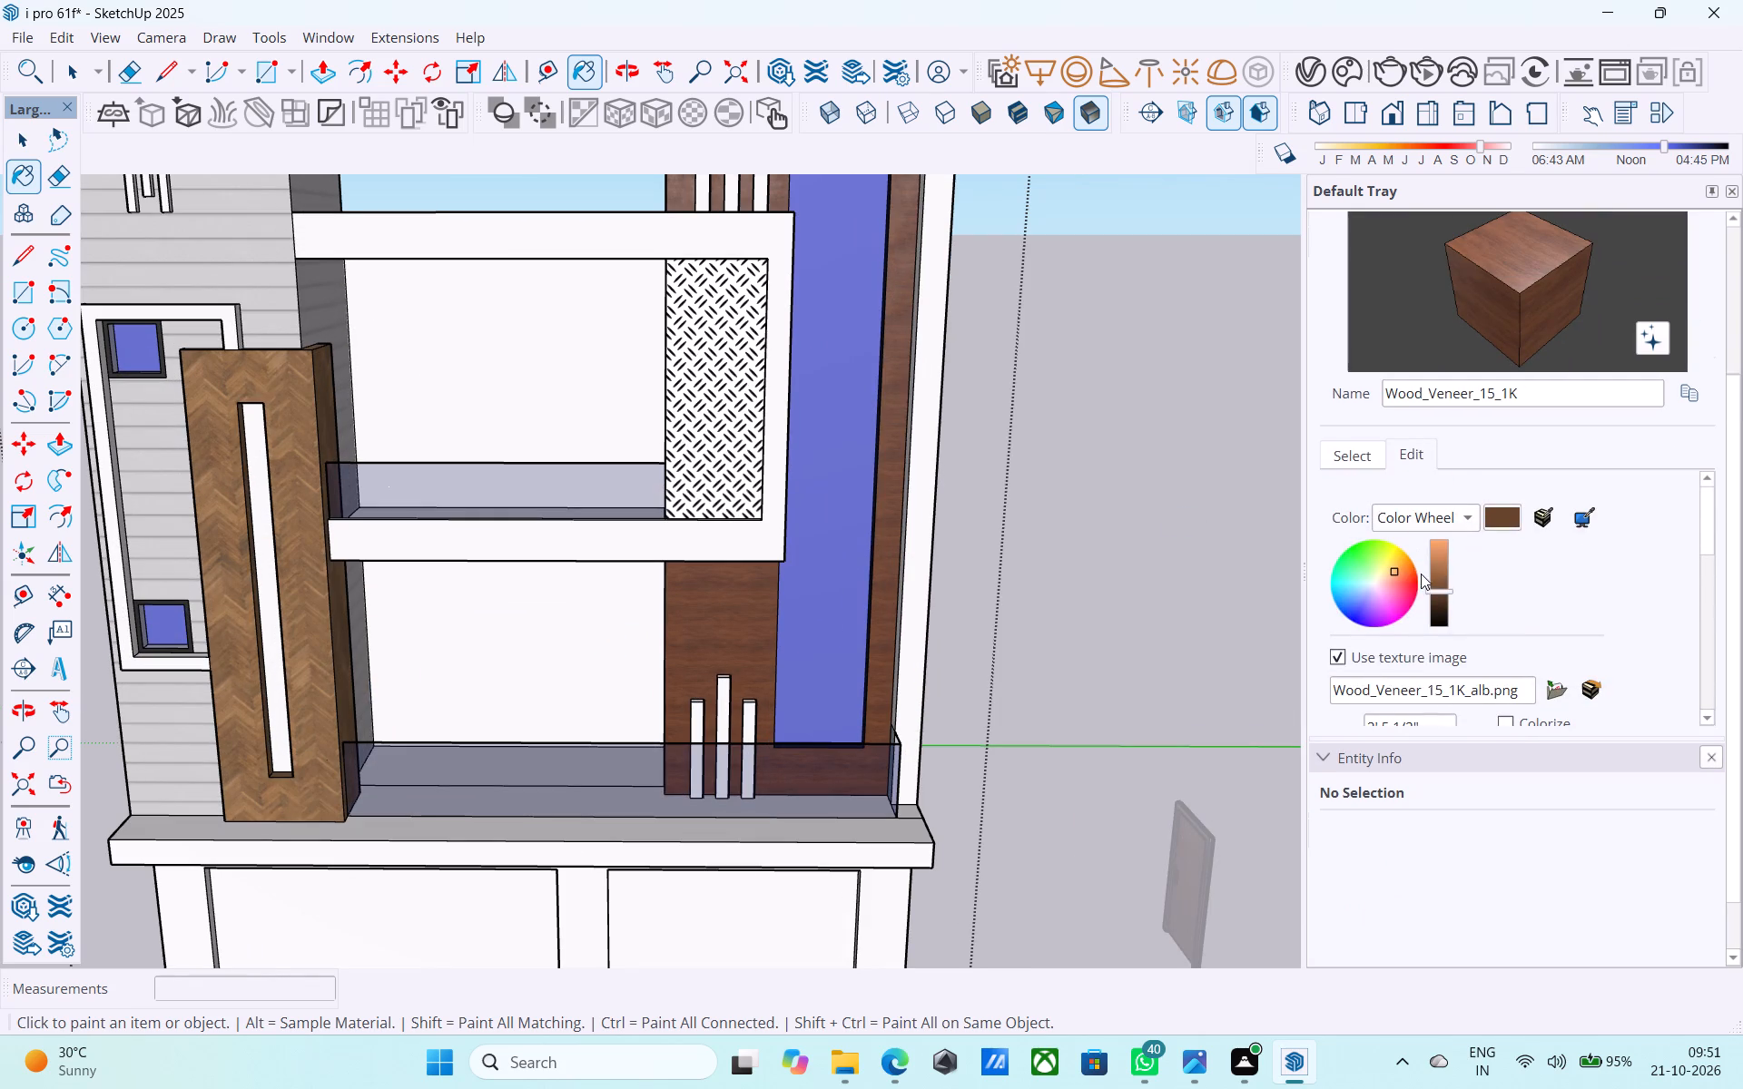
left_click_drag(1443, 591, 1433, 573)
scroll(1006, 454, "down", 6)
middle_click_drag(983, 462, 849, 466)
scroll(823, 248, "up", 5)
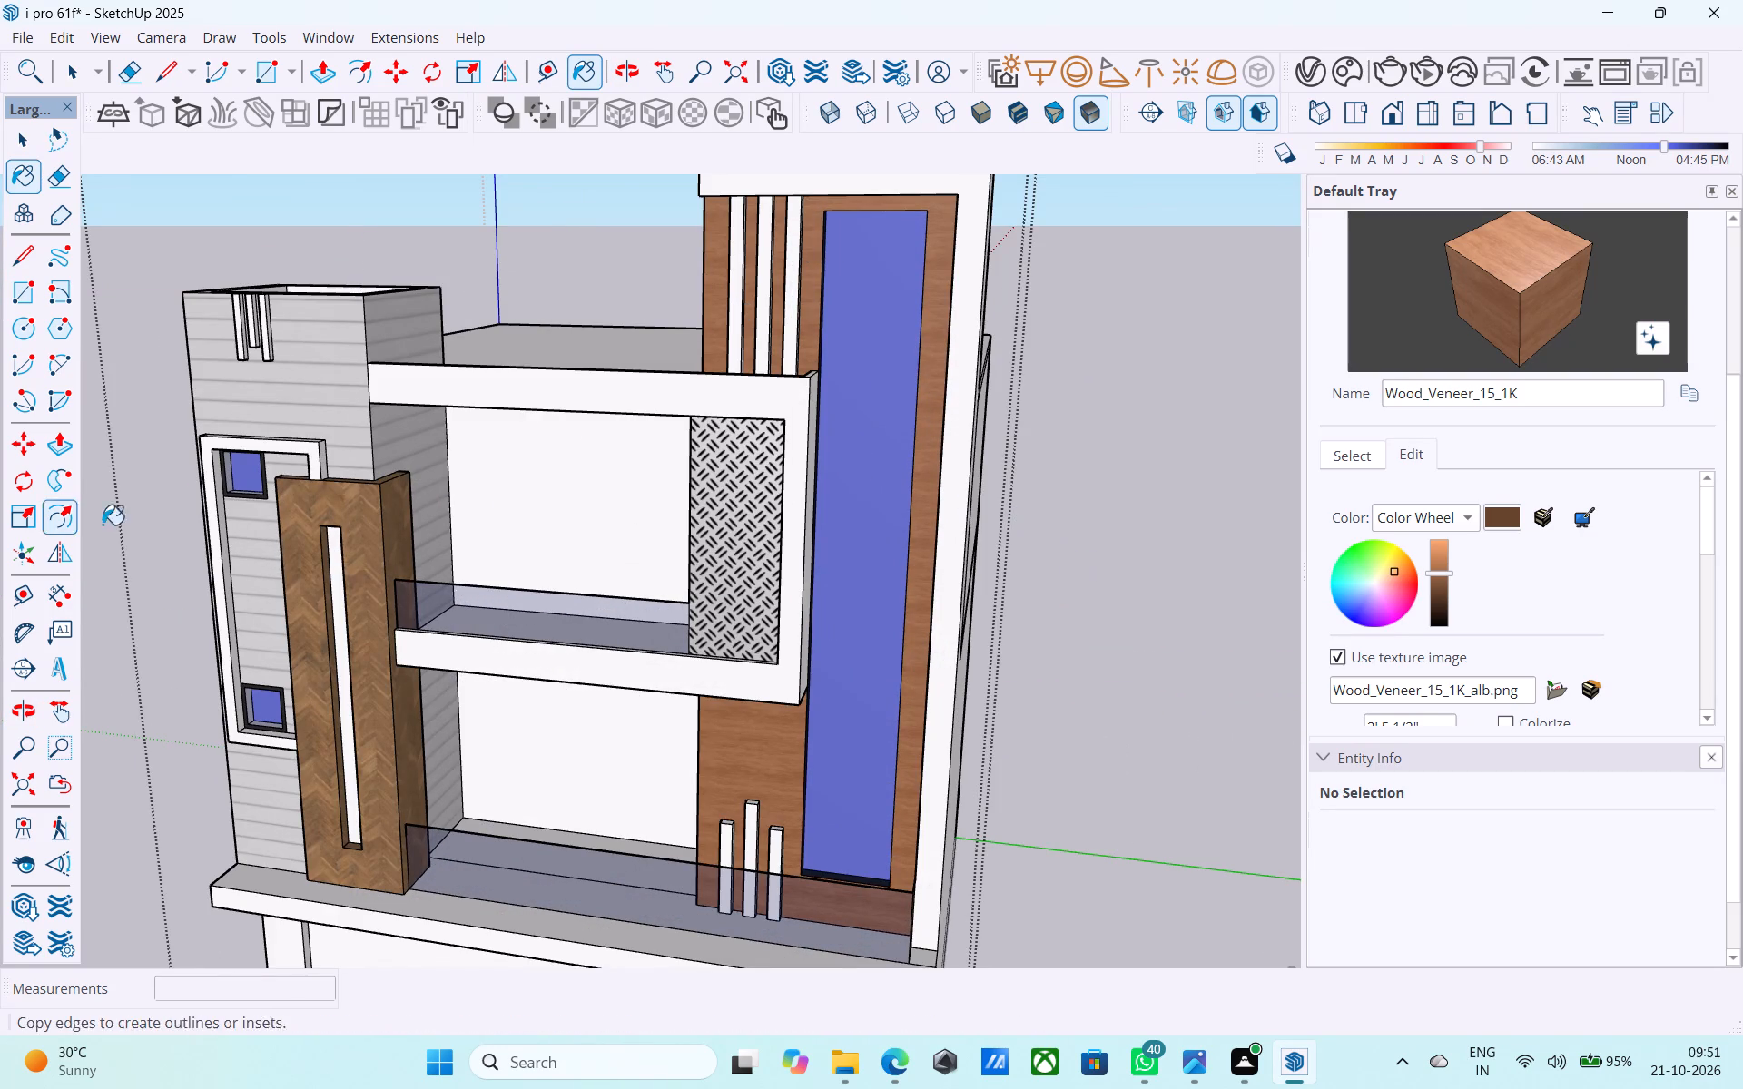
left_click(1428, 572)
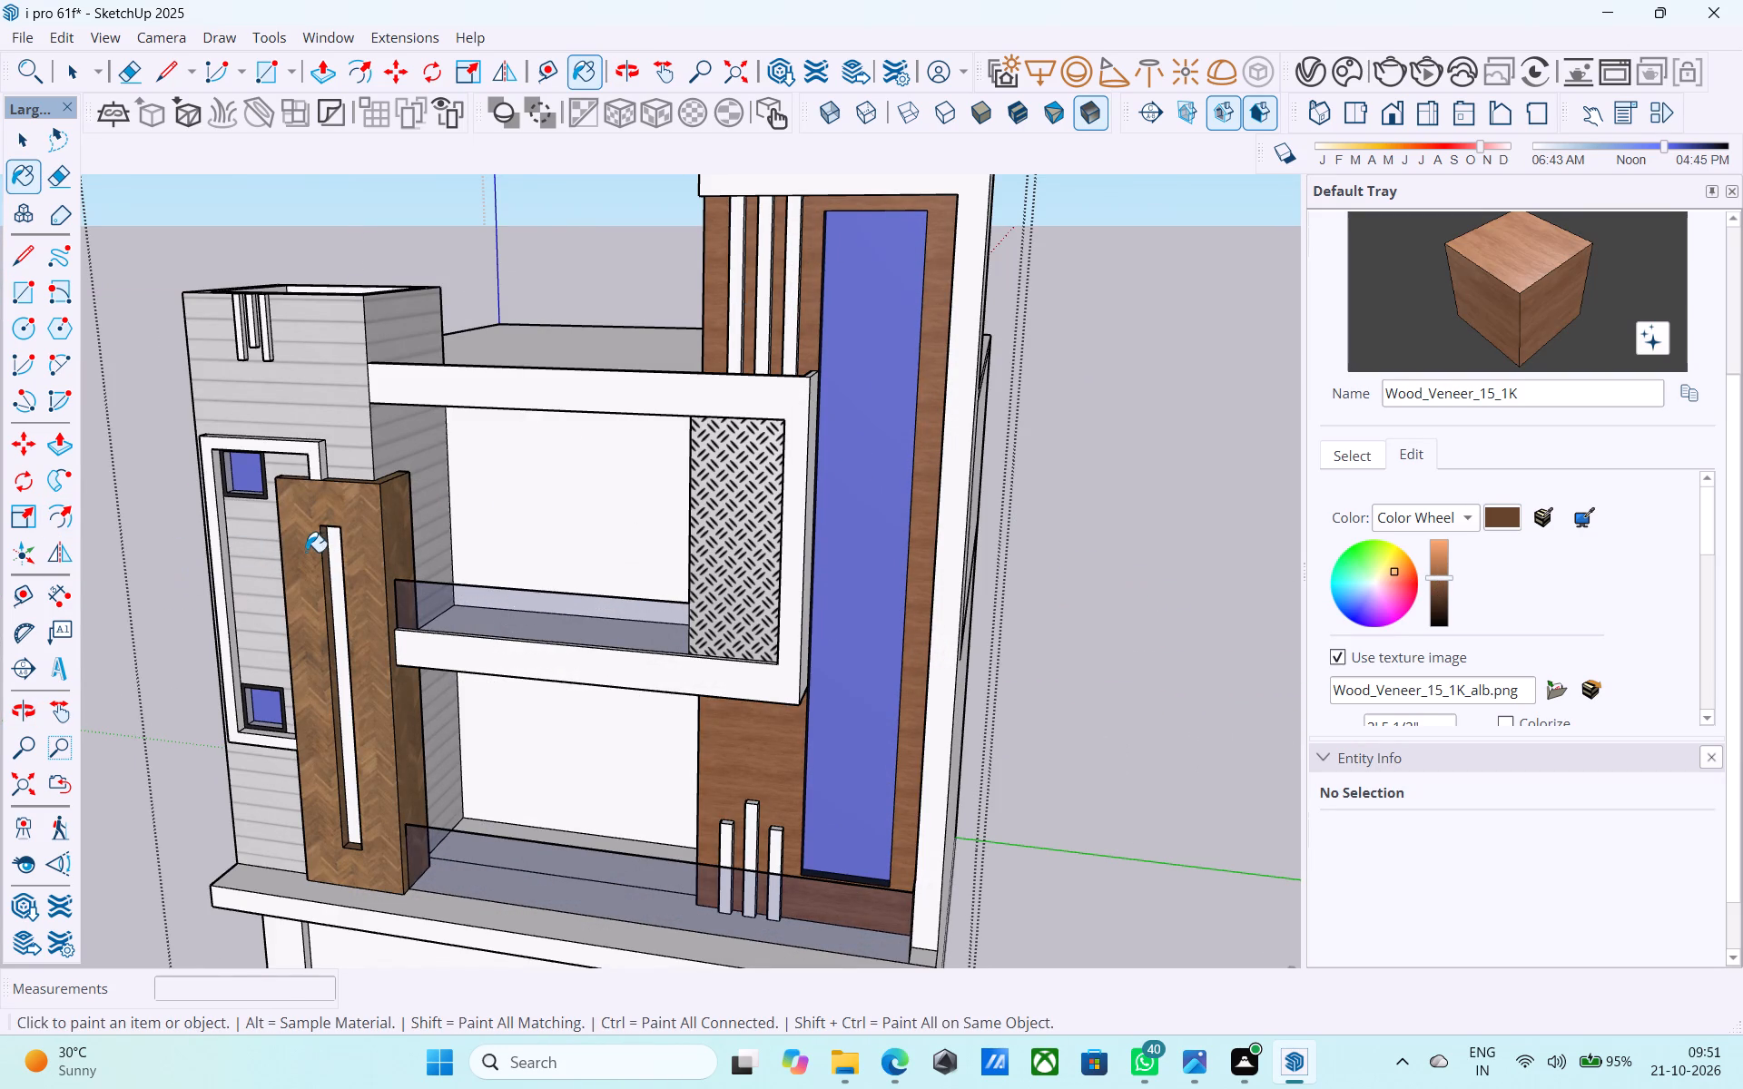
Shift the Wood_Floor_01_1K material on the slotted front panel to a warmer orange-brown and raise its brightness.
scroll(306, 552, "up", 2)
key("space")
left_click(1364, 468)
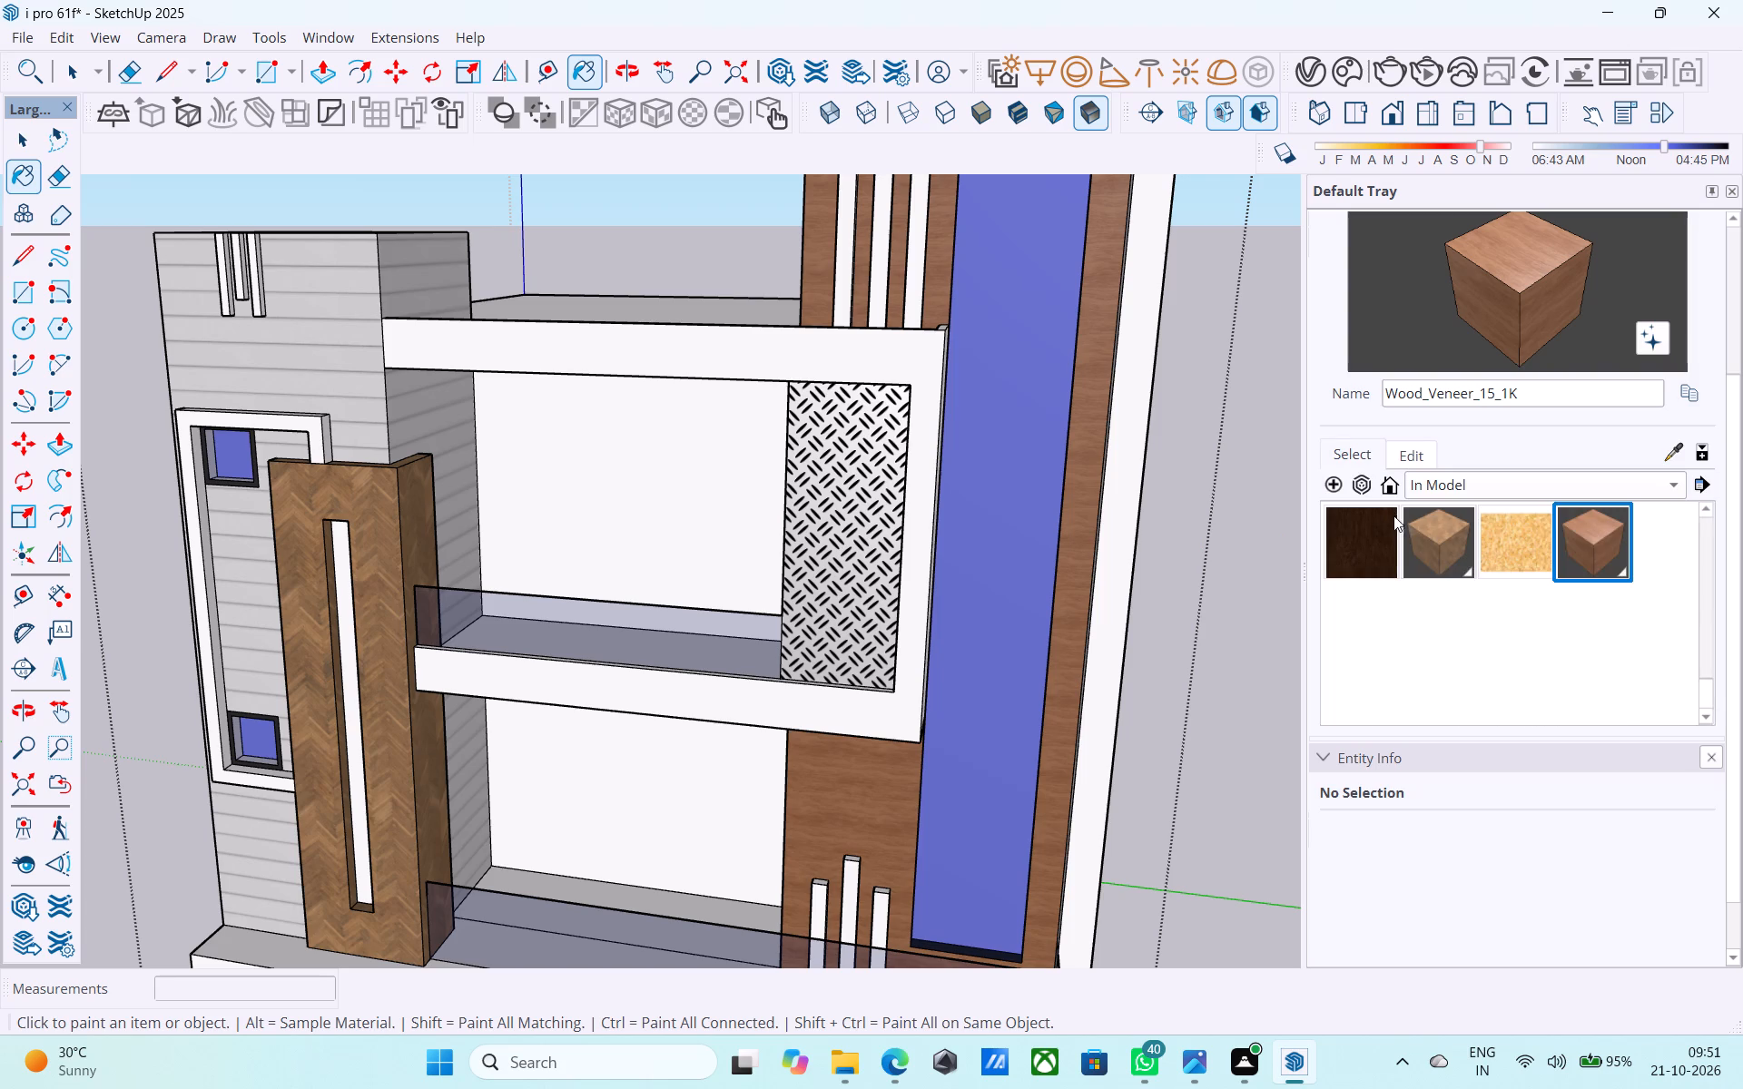
scroll(1394, 518, "up", 18)
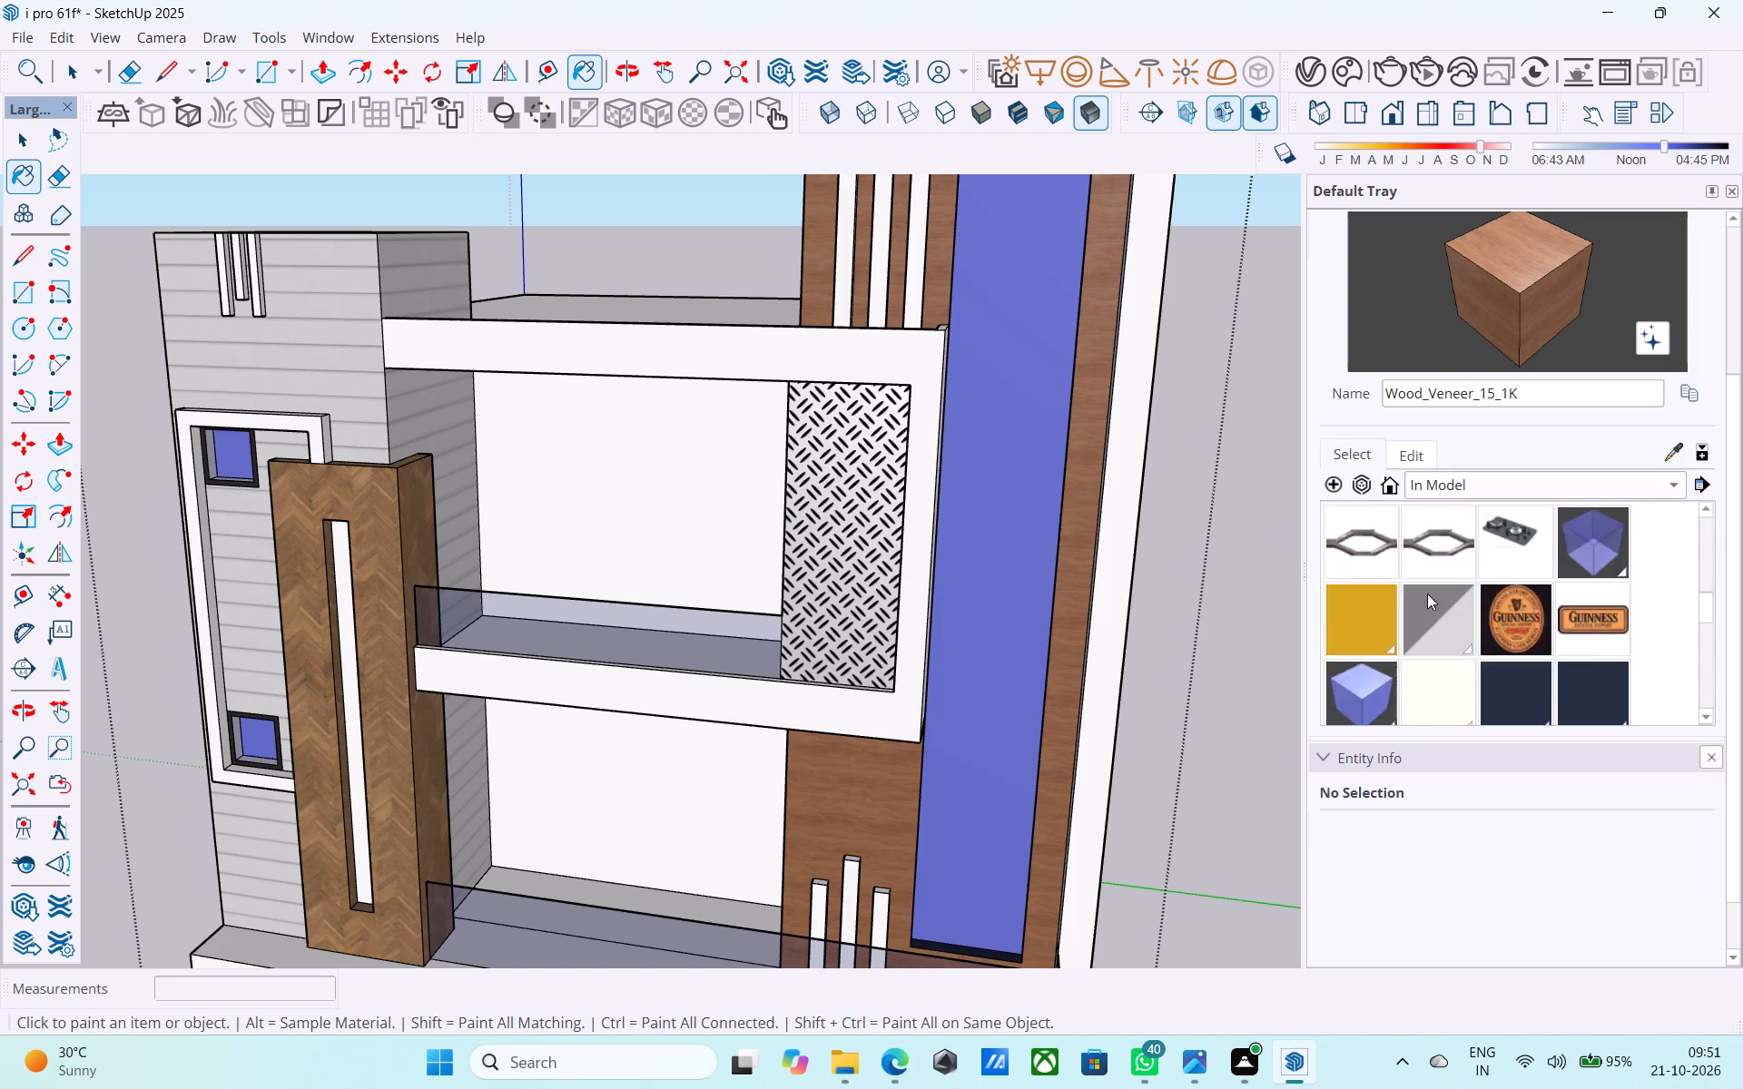
scroll(1427, 594, "up", 20)
scroll(1427, 594, "up", 2)
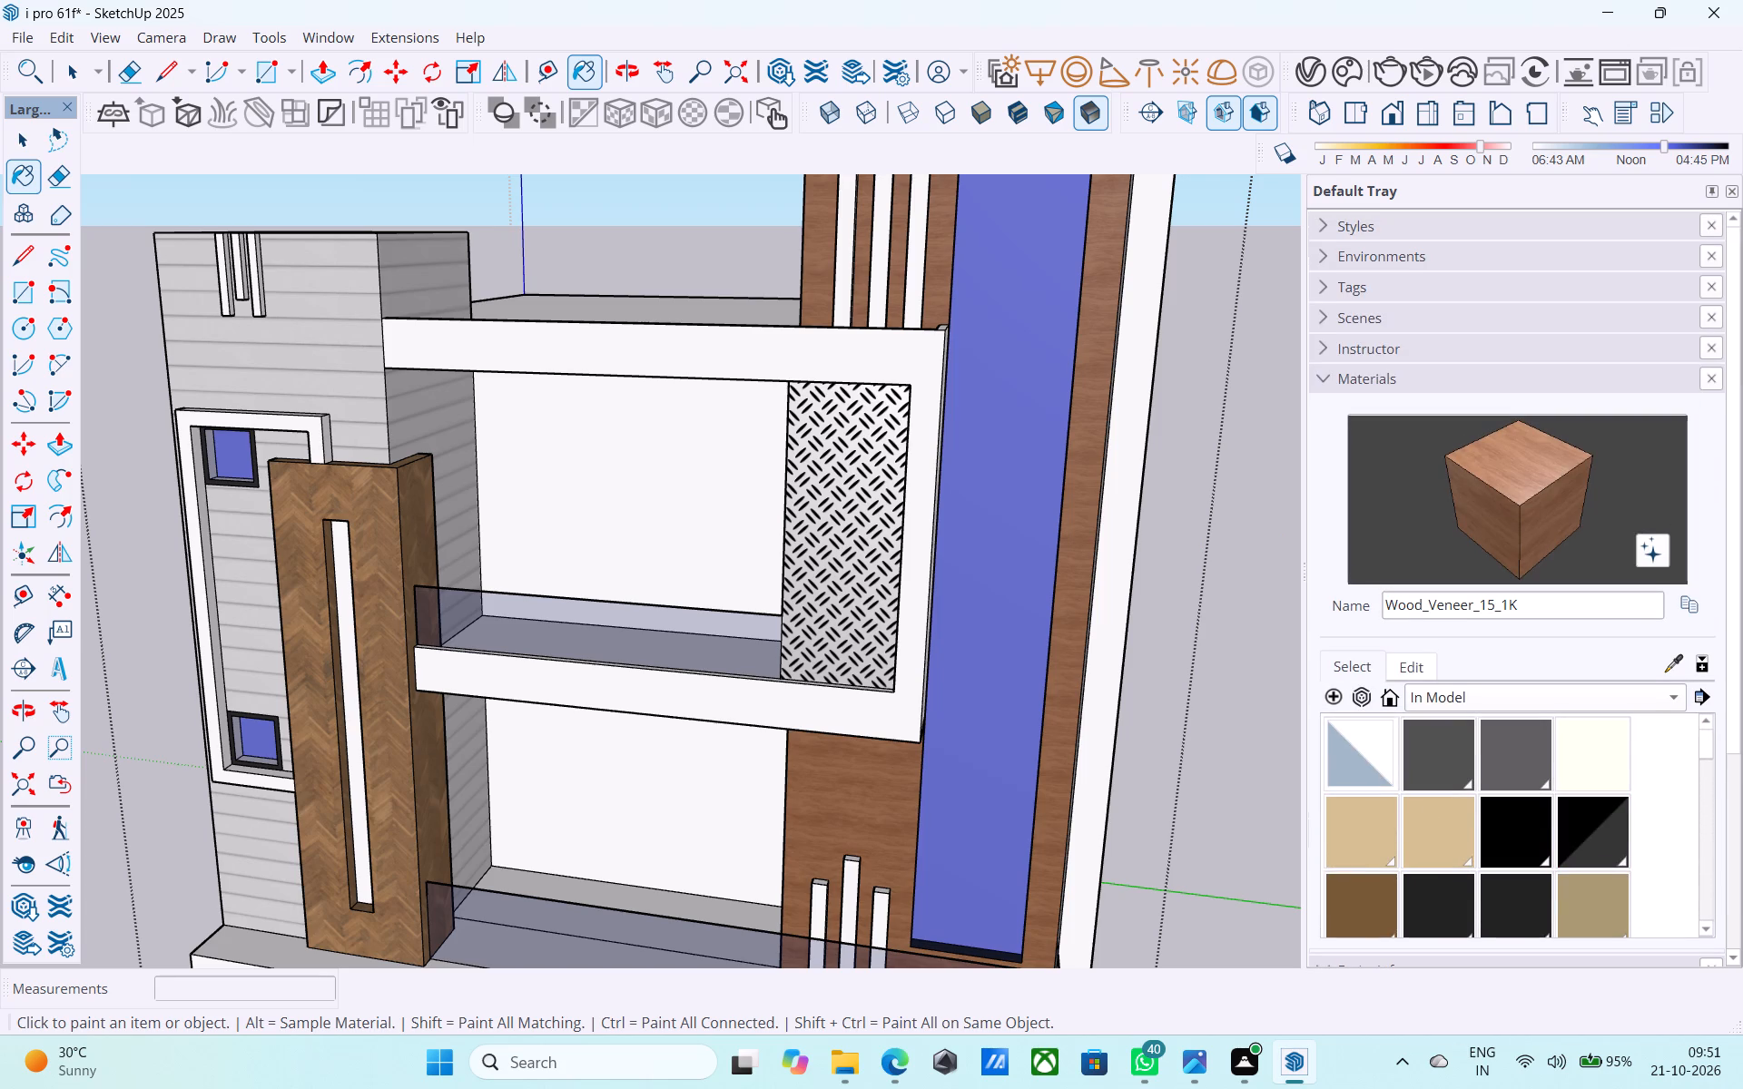
scroll(1452, 461, "down", 6)
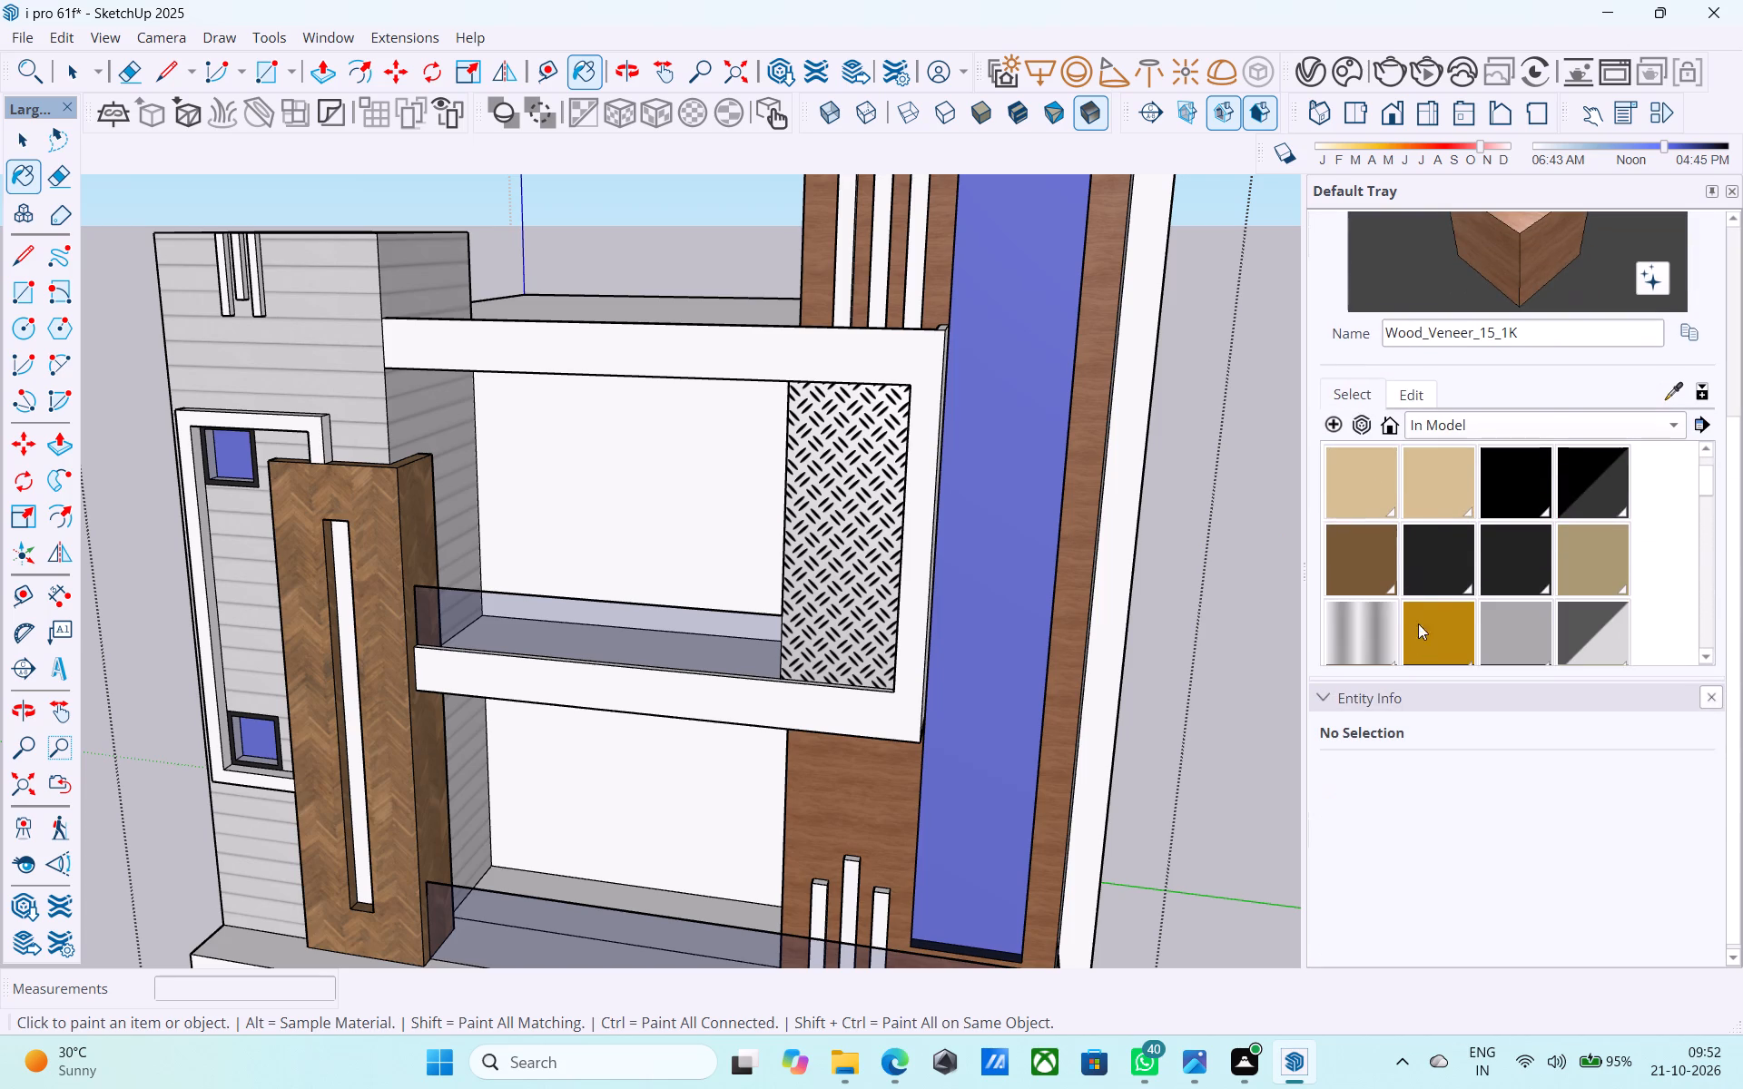
scroll(1406, 584, "down", 1)
scroll(1406, 584, "up", 1)
scroll(1406, 583, "down", 6)
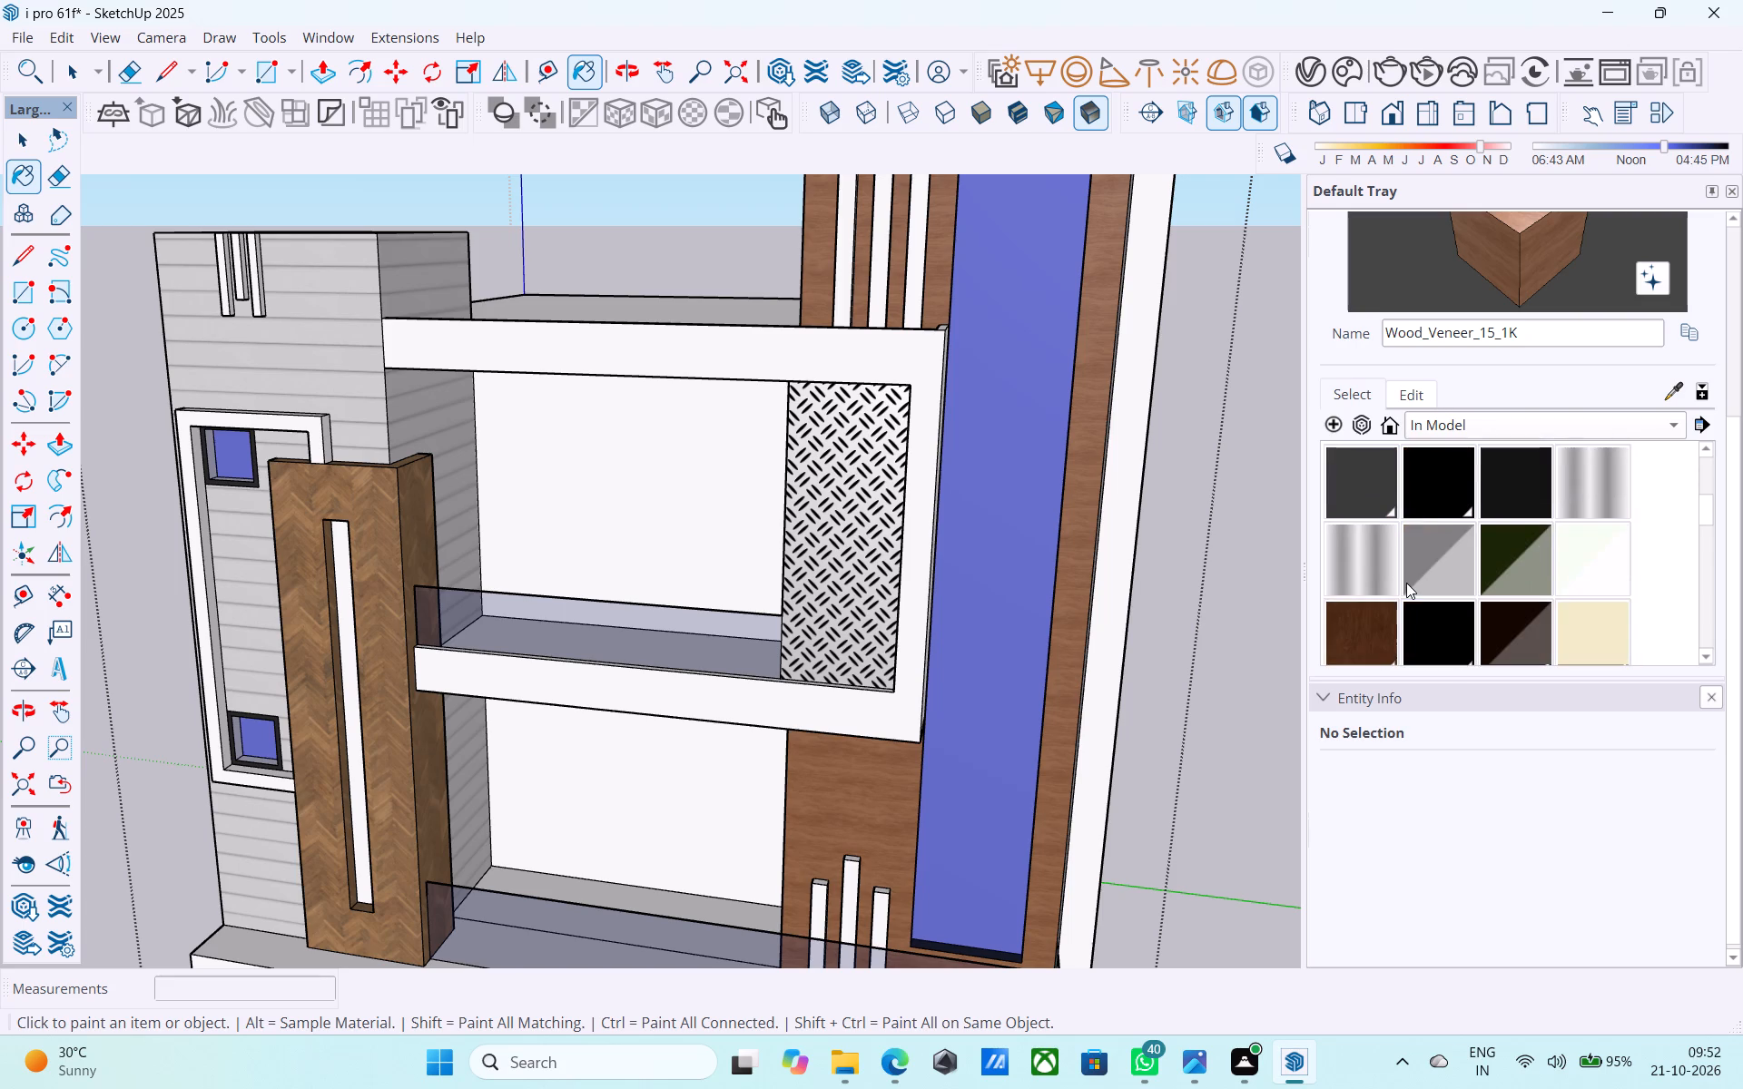
scroll(1406, 583, "down", 17)
scroll(1406, 583, "down", 5)
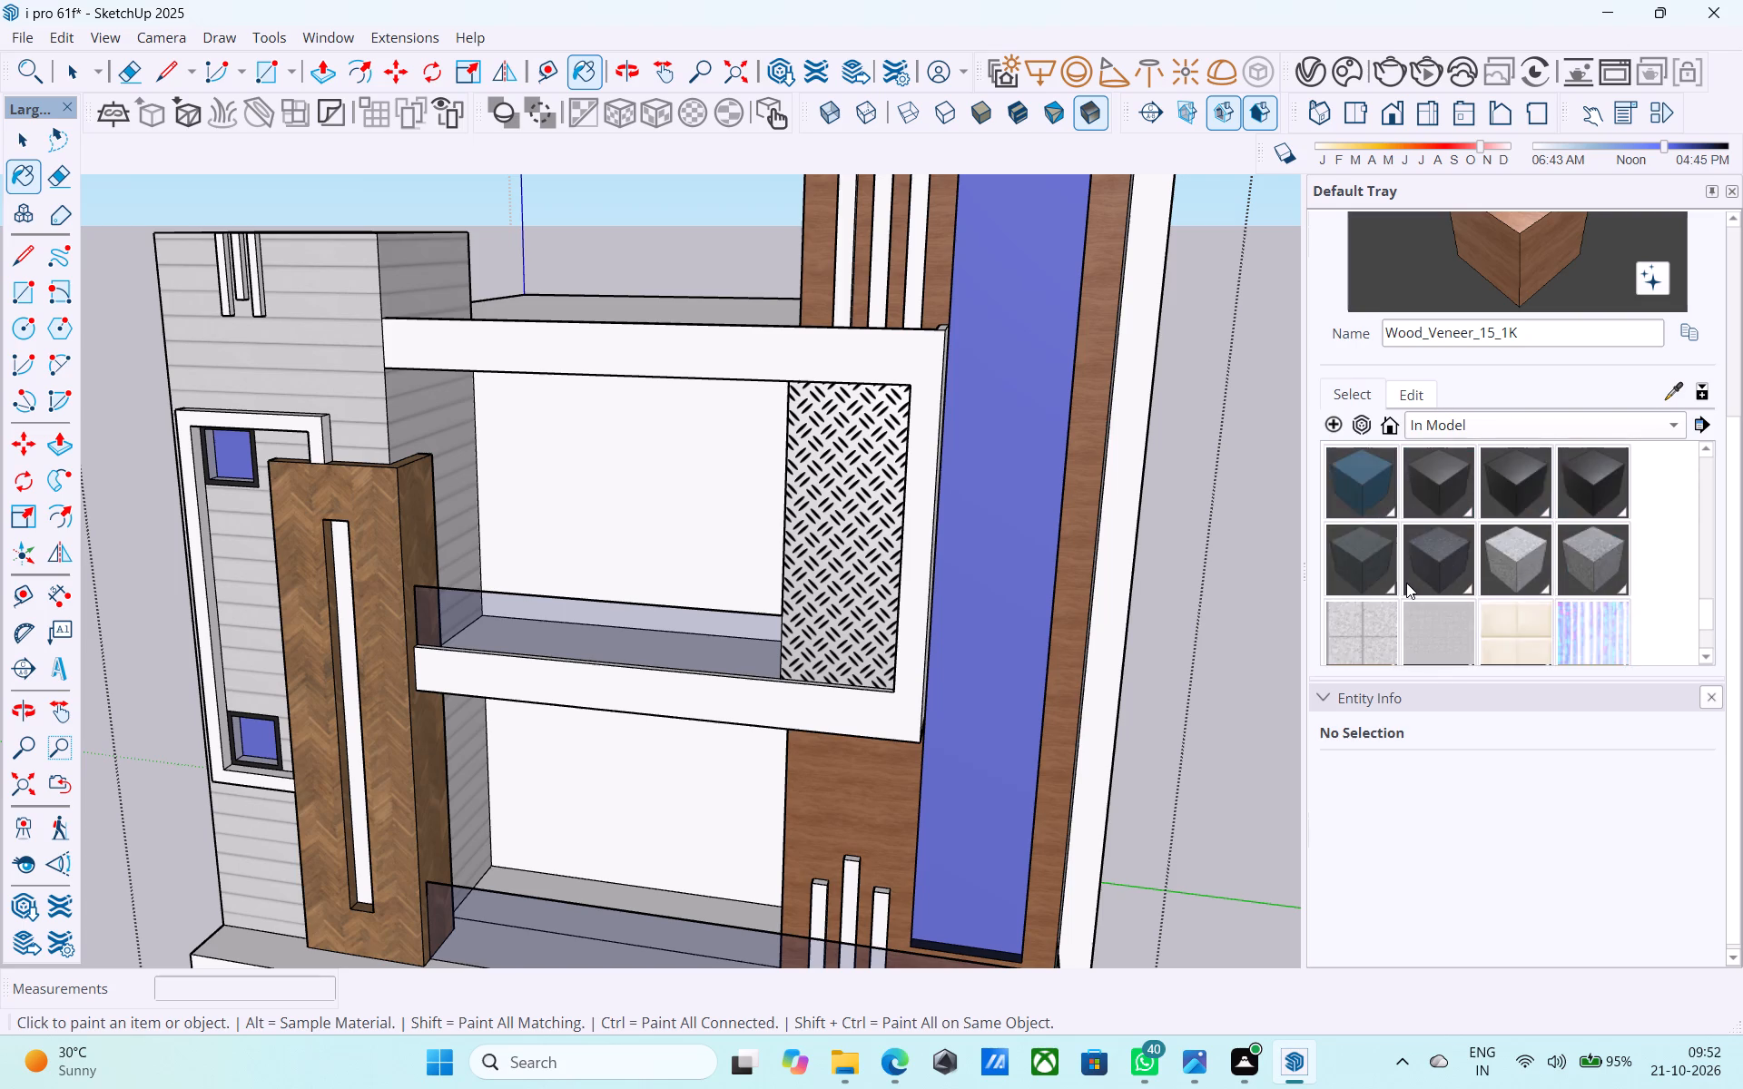
scroll(1406, 583, "down", 5)
left_click(1433, 500)
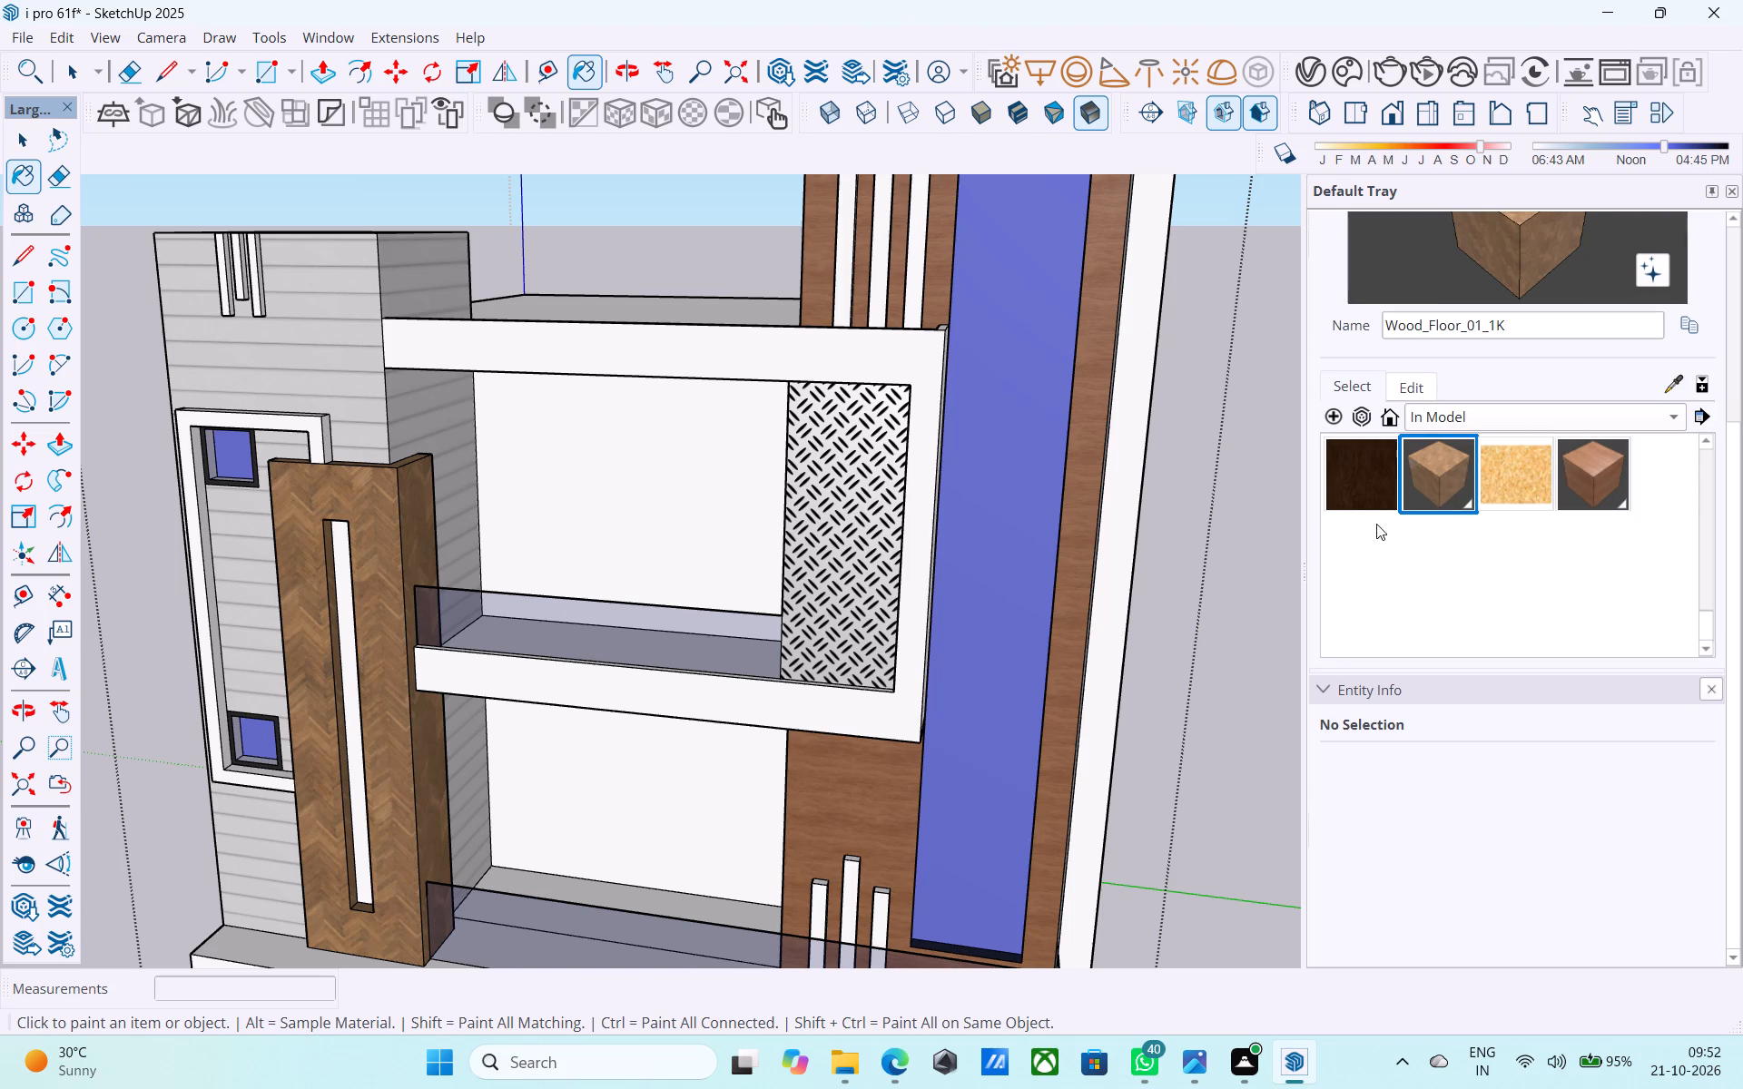
scroll(1147, 704, "down", 3)
scroll(1402, 454, "up", 4)
scroll(1406, 447, "down", 5)
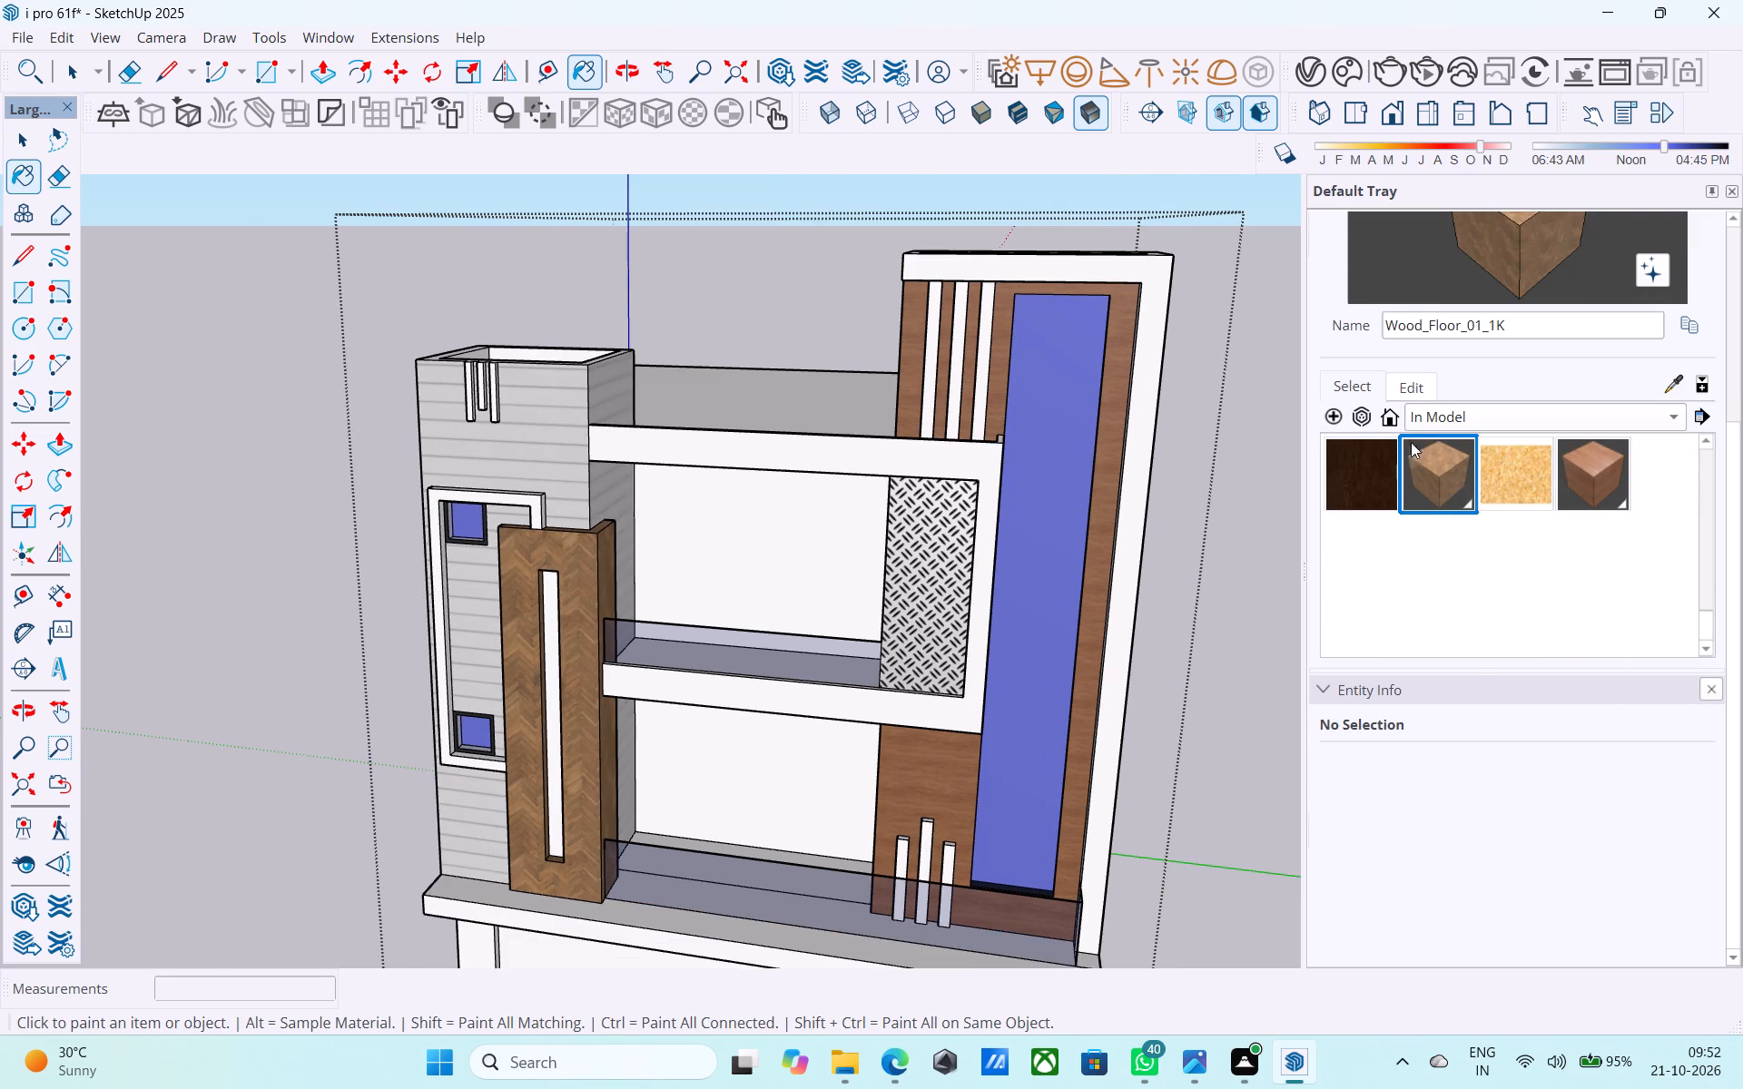
left_click(1419, 387)
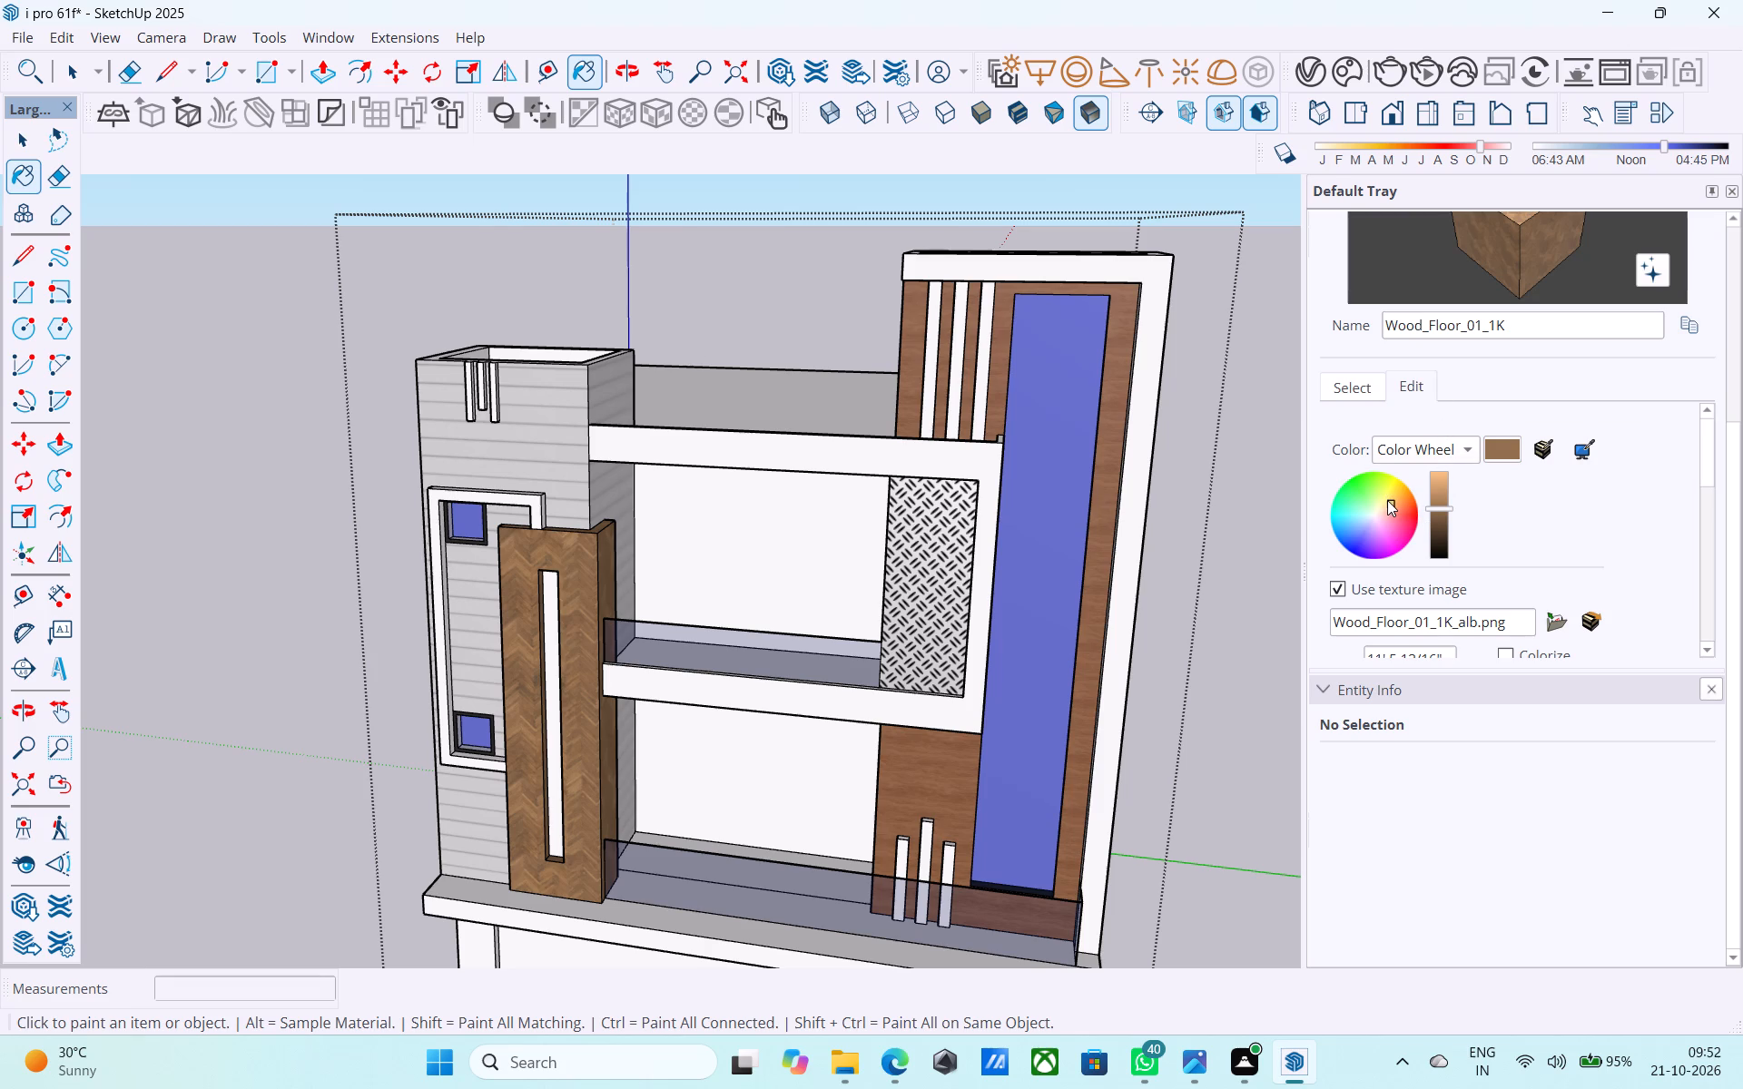
left_click_drag(1390, 500, 1394, 500)
left_click_drag(1394, 500, 1398, 498)
left_click_drag(1398, 498, 1393, 496)
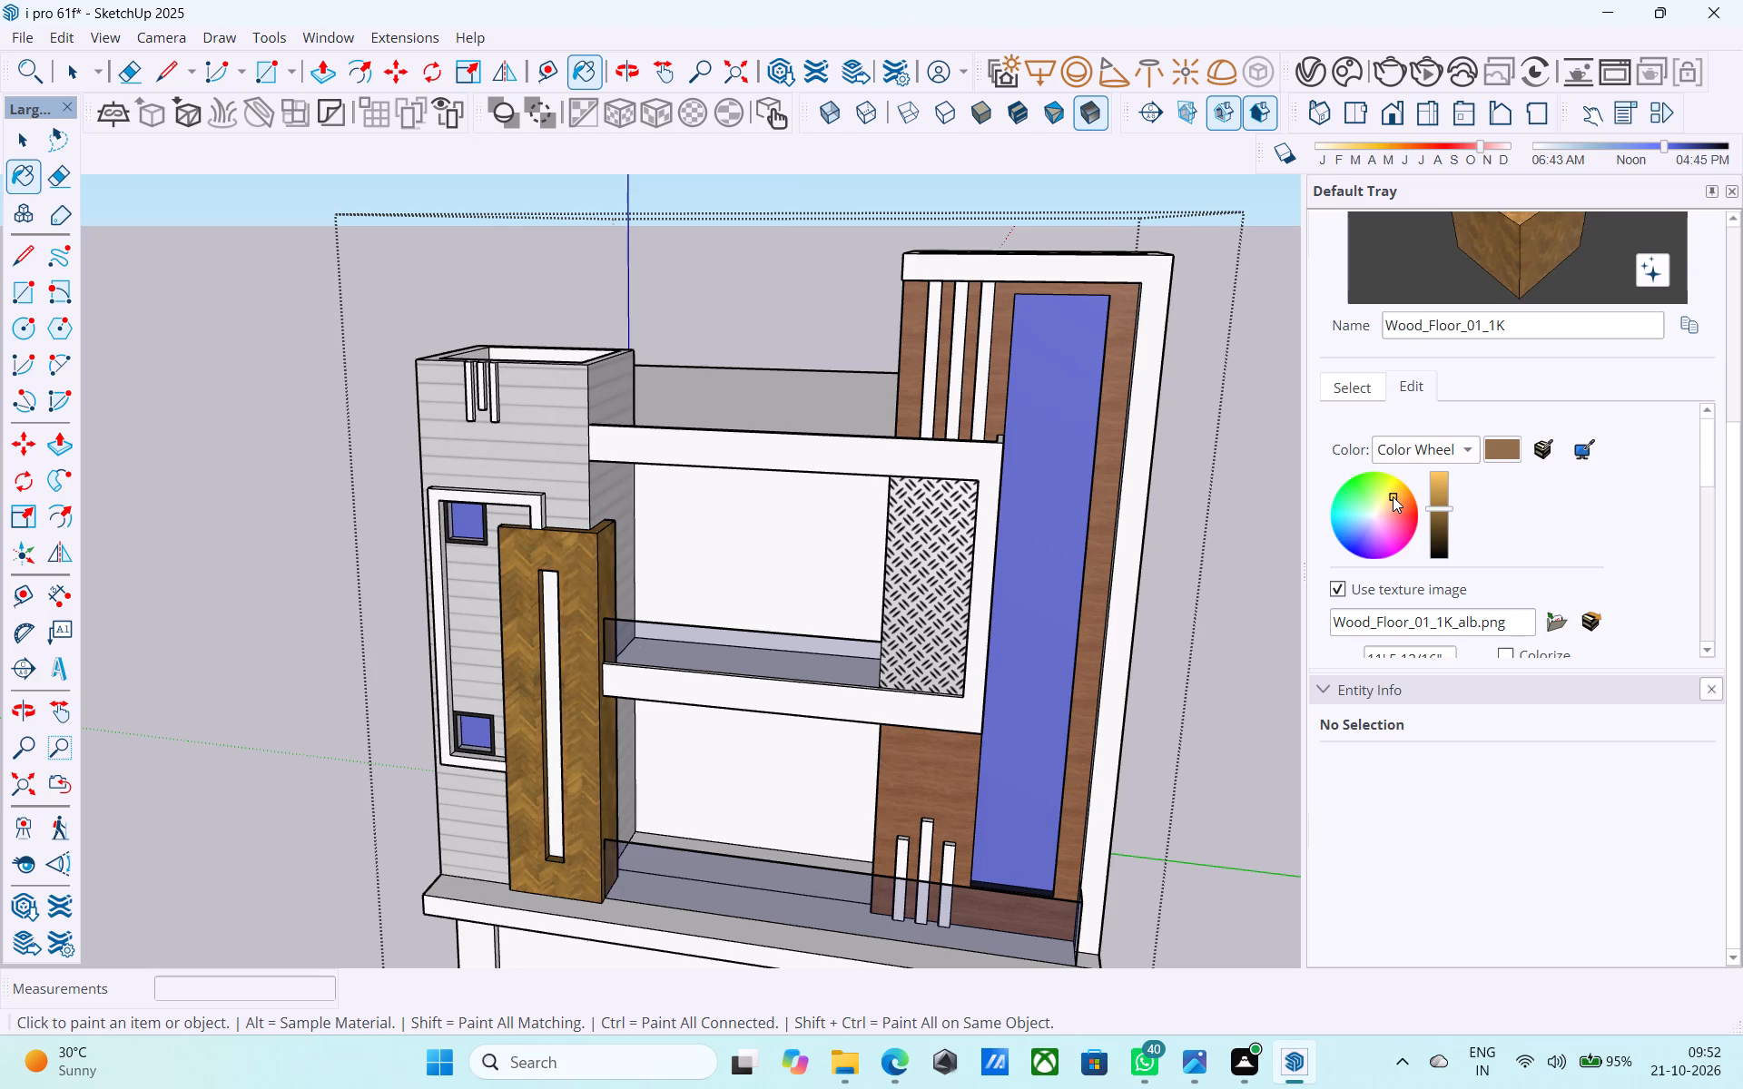
left_click_drag(1393, 496, 1394, 494)
left_click_drag(1394, 494, 1401, 495)
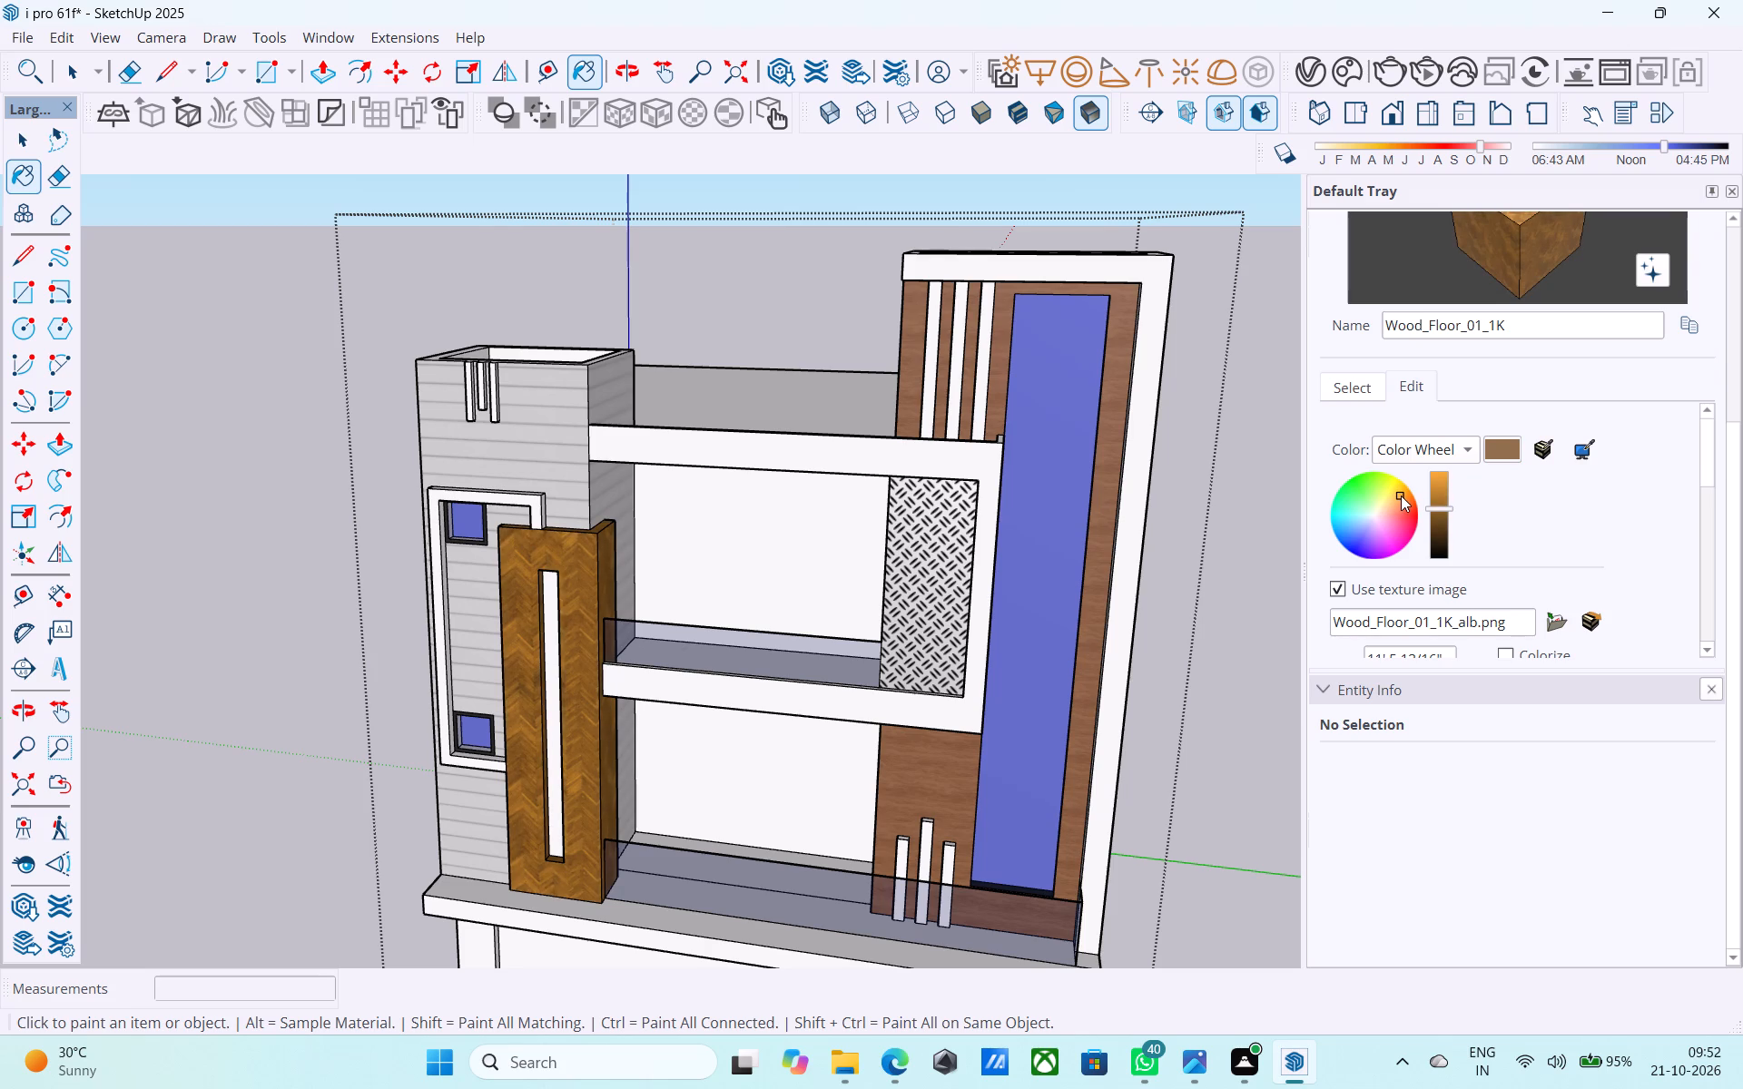
left_click_drag(1401, 495, 1400, 497)
left_click_drag(1400, 497, 1400, 501)
left_click_drag(1400, 501, 1400, 502)
left_click_drag(1400, 502, 1400, 496)
left_click_drag(1443, 507, 1436, 492)
left_click(1394, 495)
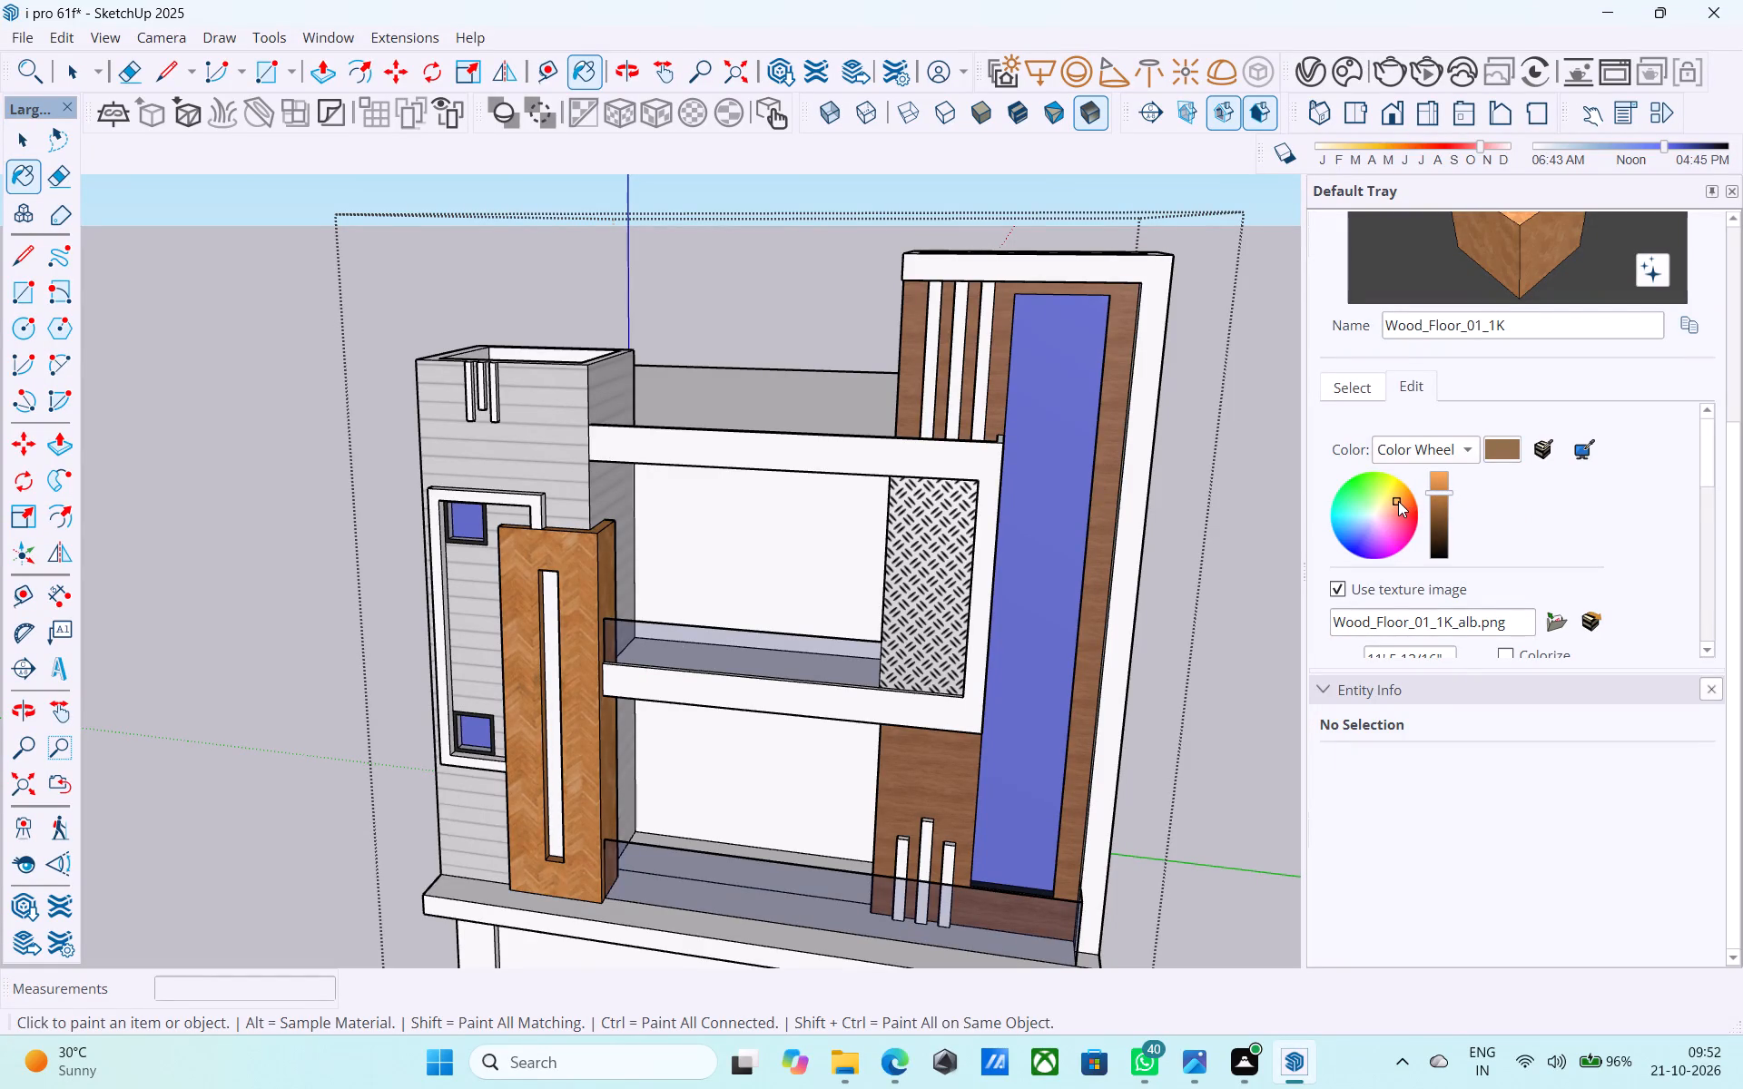
Examine the elevation and both towers from several angles and distances to judge the recolored wood and the side faces.
middle_click_drag(1041, 660, 1005, 499)
scroll(835, 485, "down", 6)
middle_click_drag(742, 564, 832, 659)
scroll(408, 554, "up", 4)
scroll(389, 555, "down", 6)
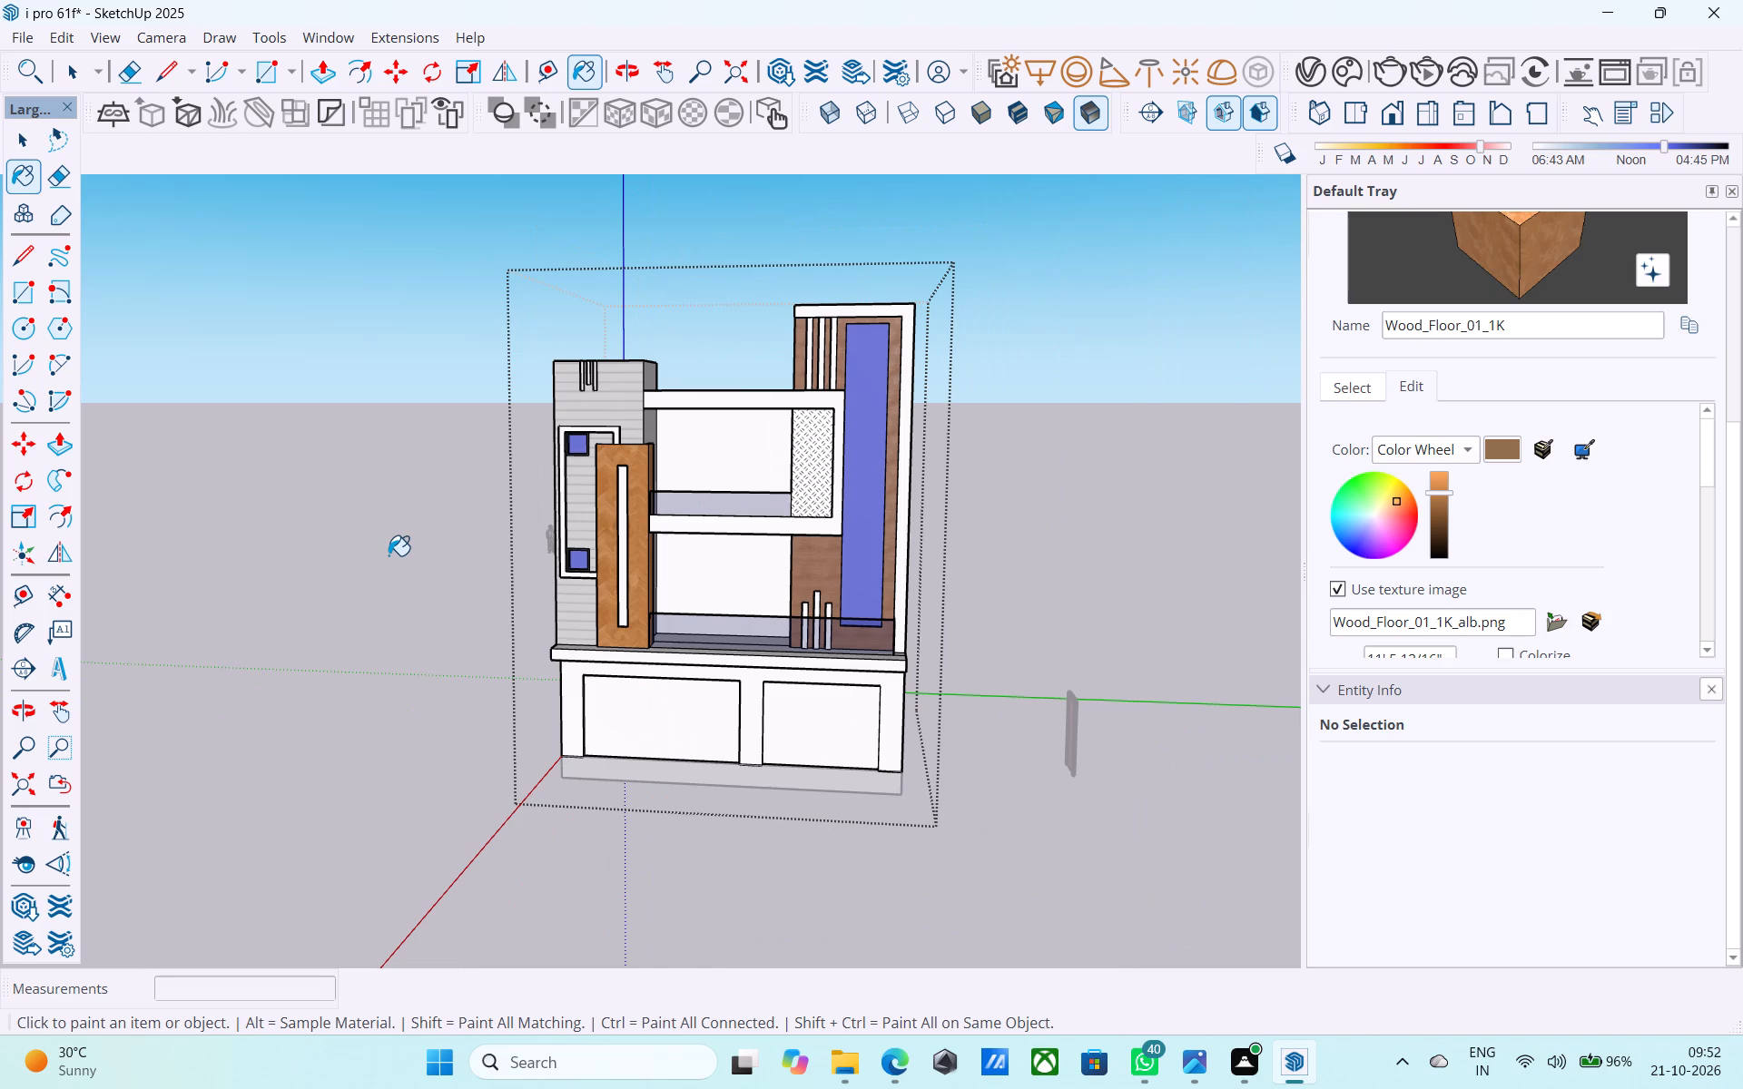
scroll(389, 555, "down", 1)
middle_click_drag(654, 446, 625, 448)
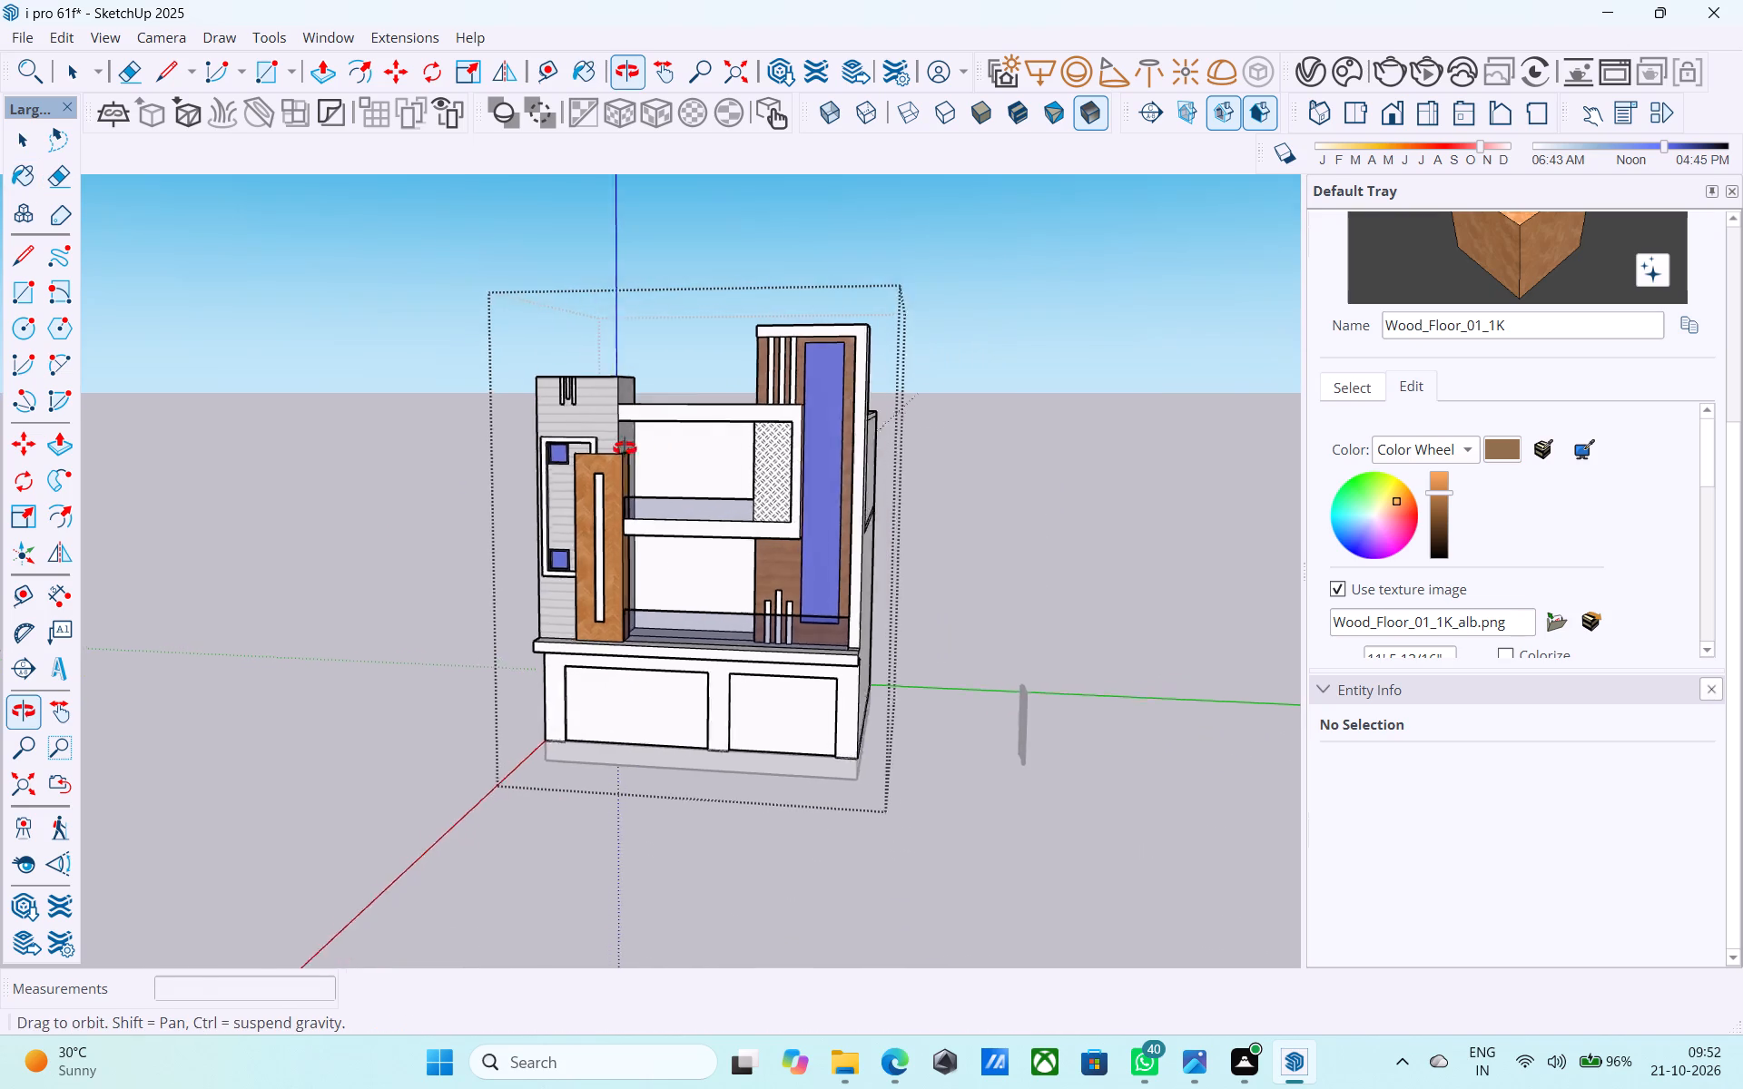
middle_click_drag(625, 448, 308, 729)
scroll(625, 488, "up", 5)
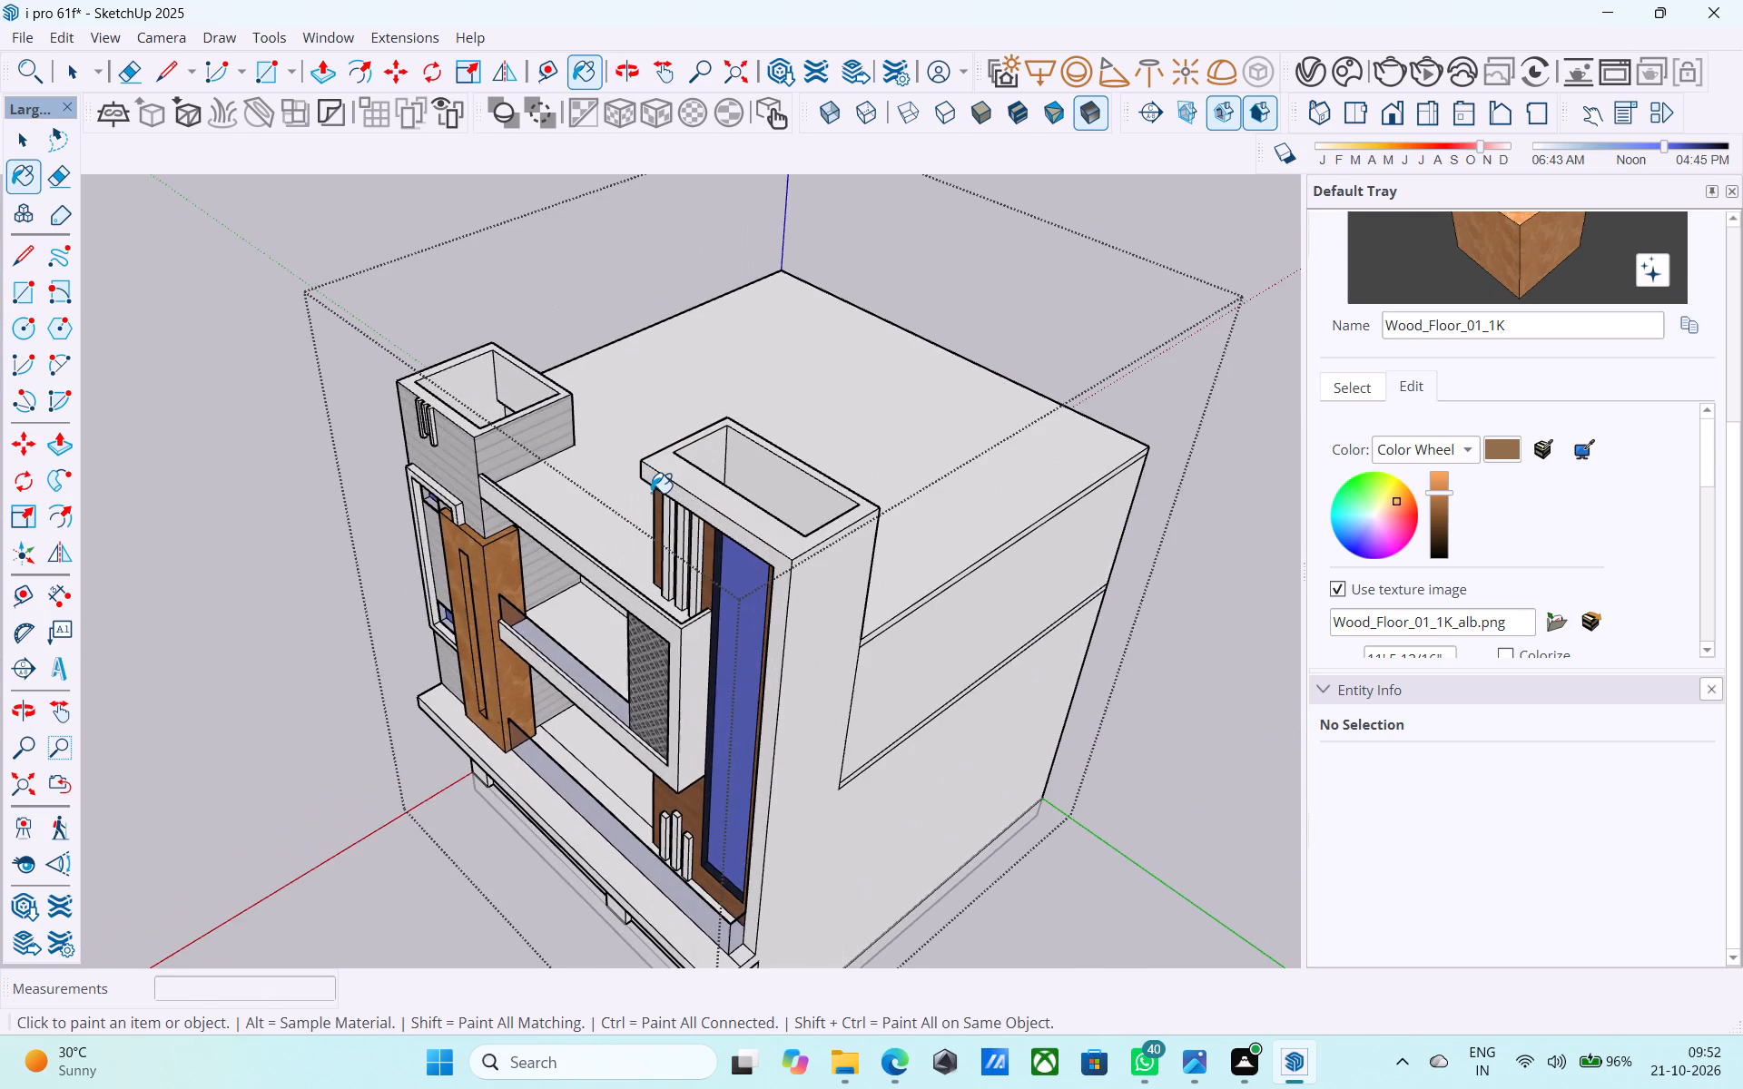
middle_click_drag(645, 518, 1048, 525)
scroll(799, 534, "up", 6)
middle_click_drag(810, 560, 935, 593)
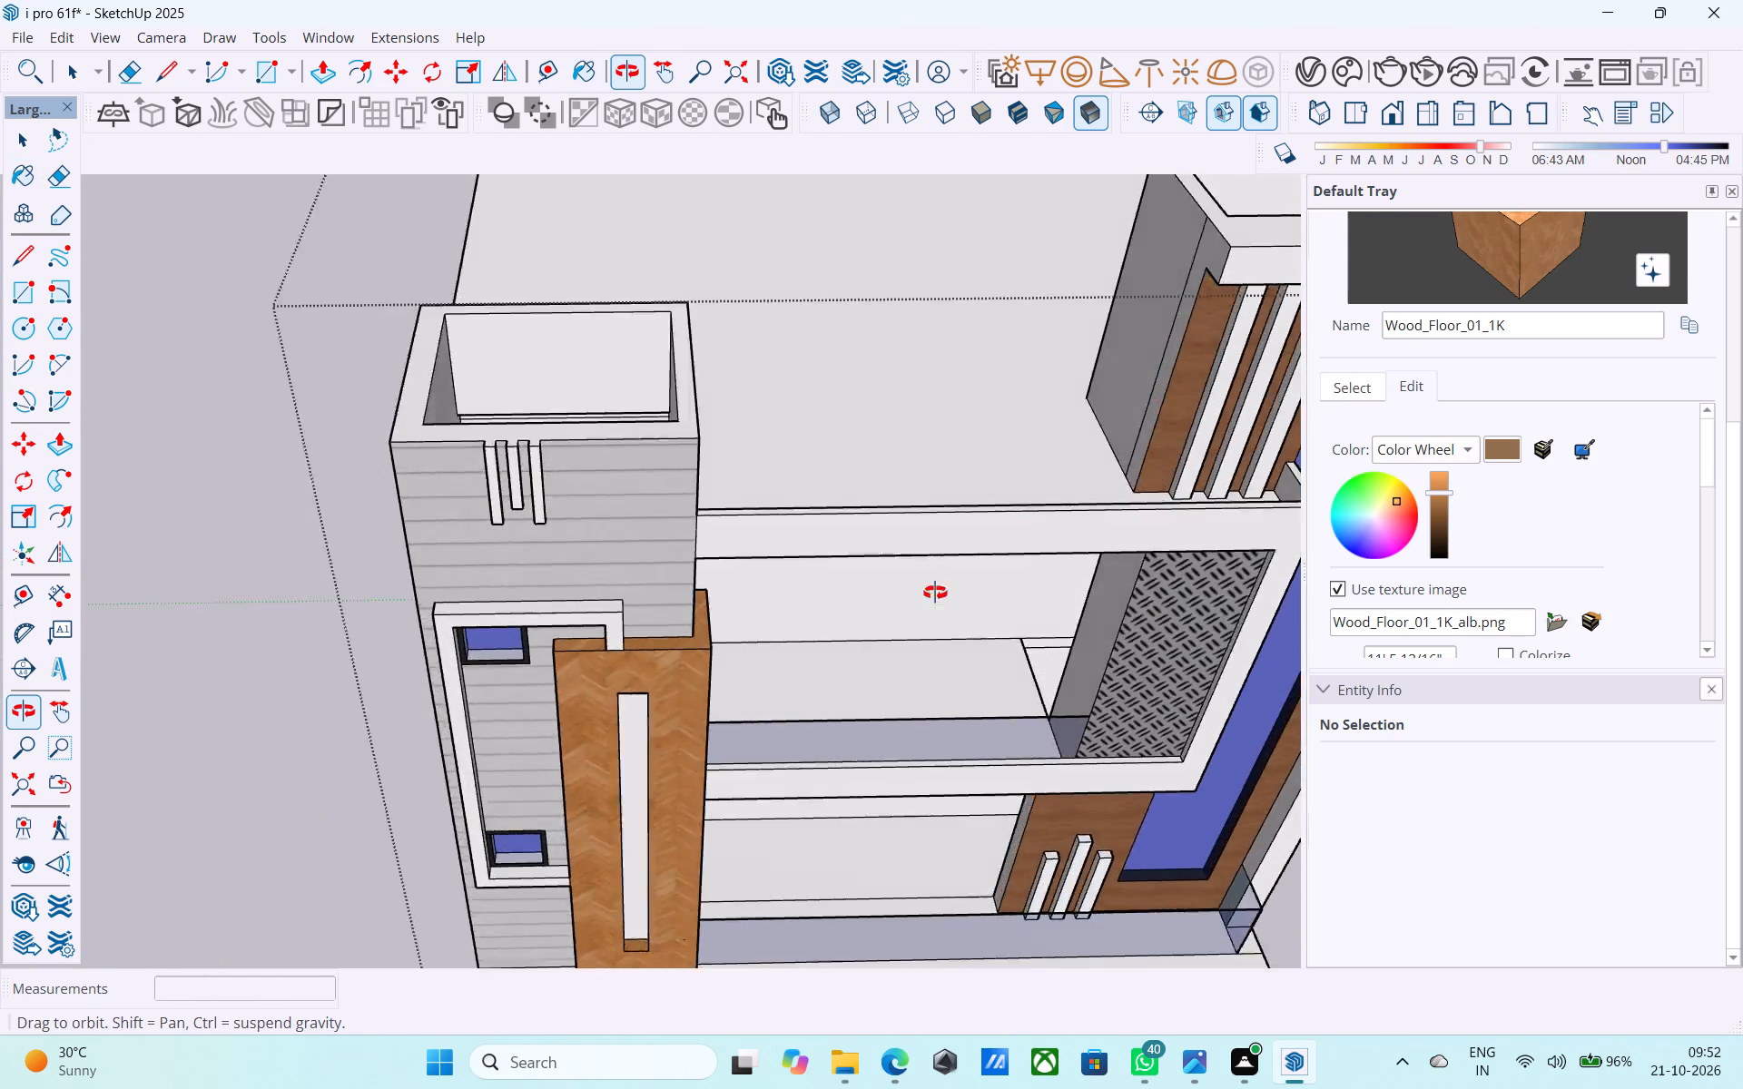
middle_click_drag(935, 593, 927, 631)
scroll(517, 595, "down", 10)
middle_click_drag(631, 579, 567, 568)
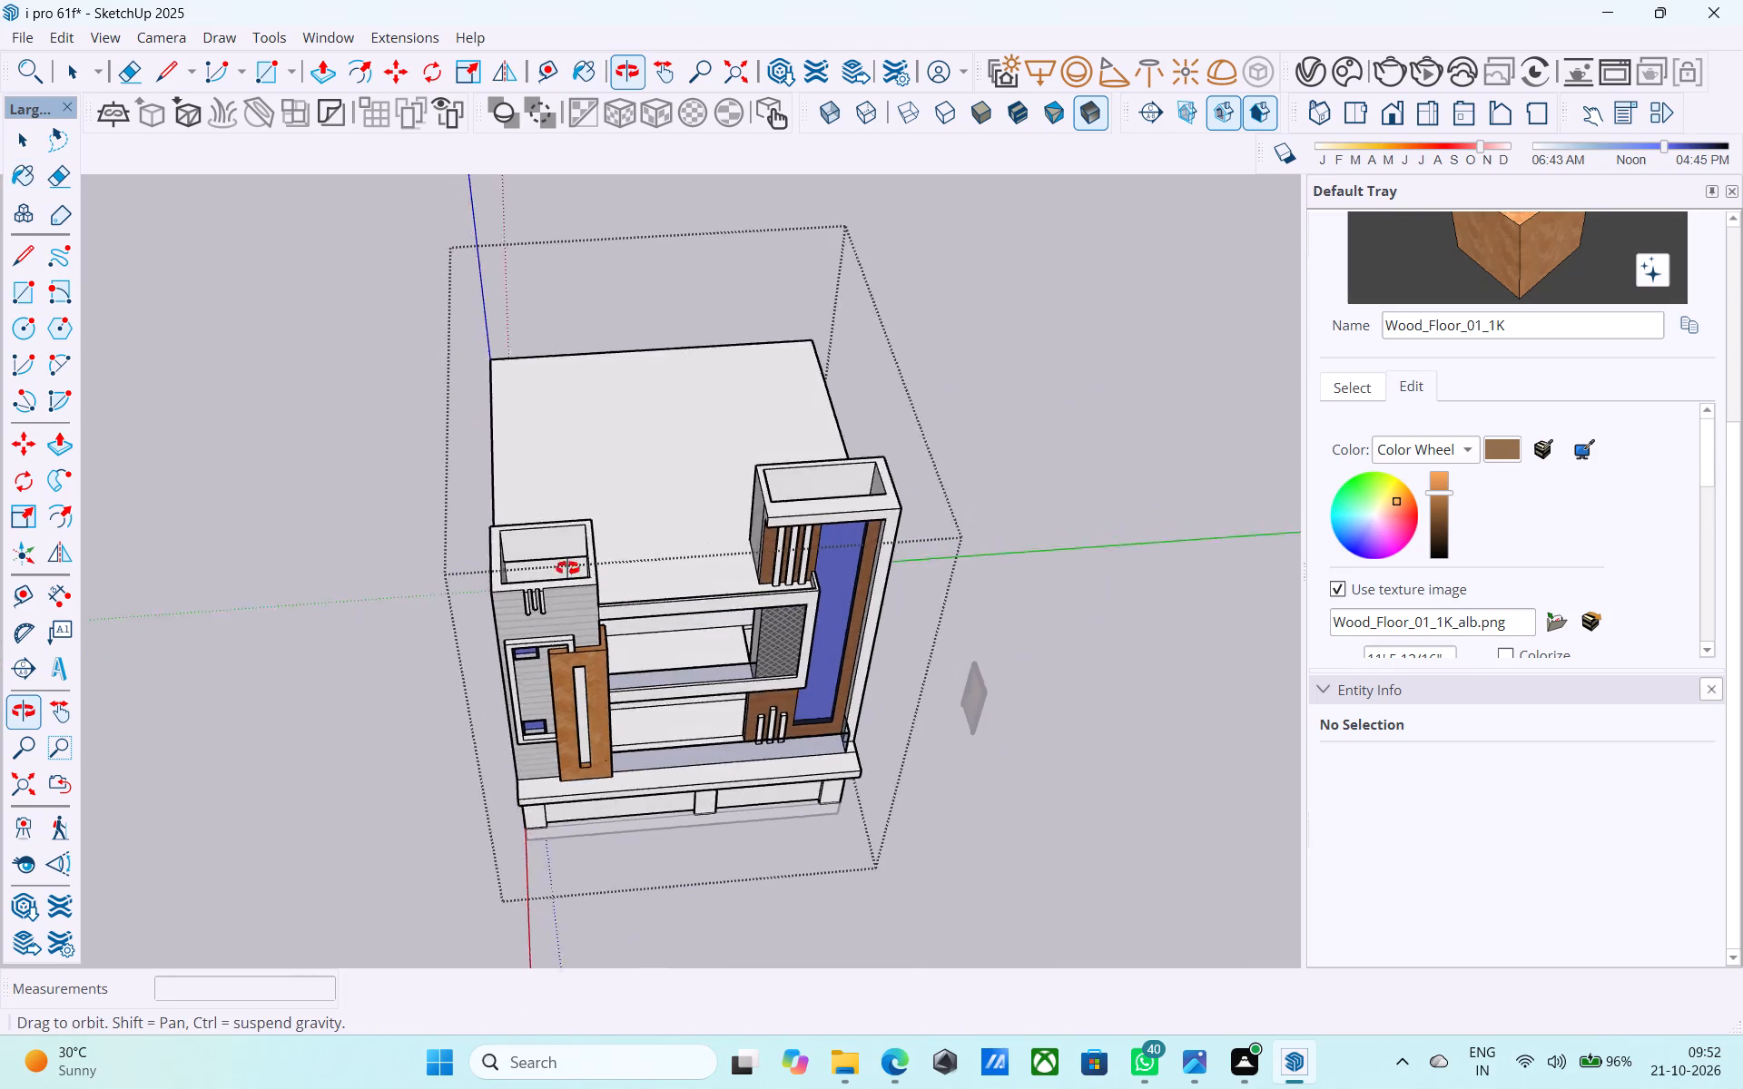
middle_click_drag(567, 568, 334, 475)
scroll(580, 507, "up", 14)
middle_click_drag(672, 535, 690, 535)
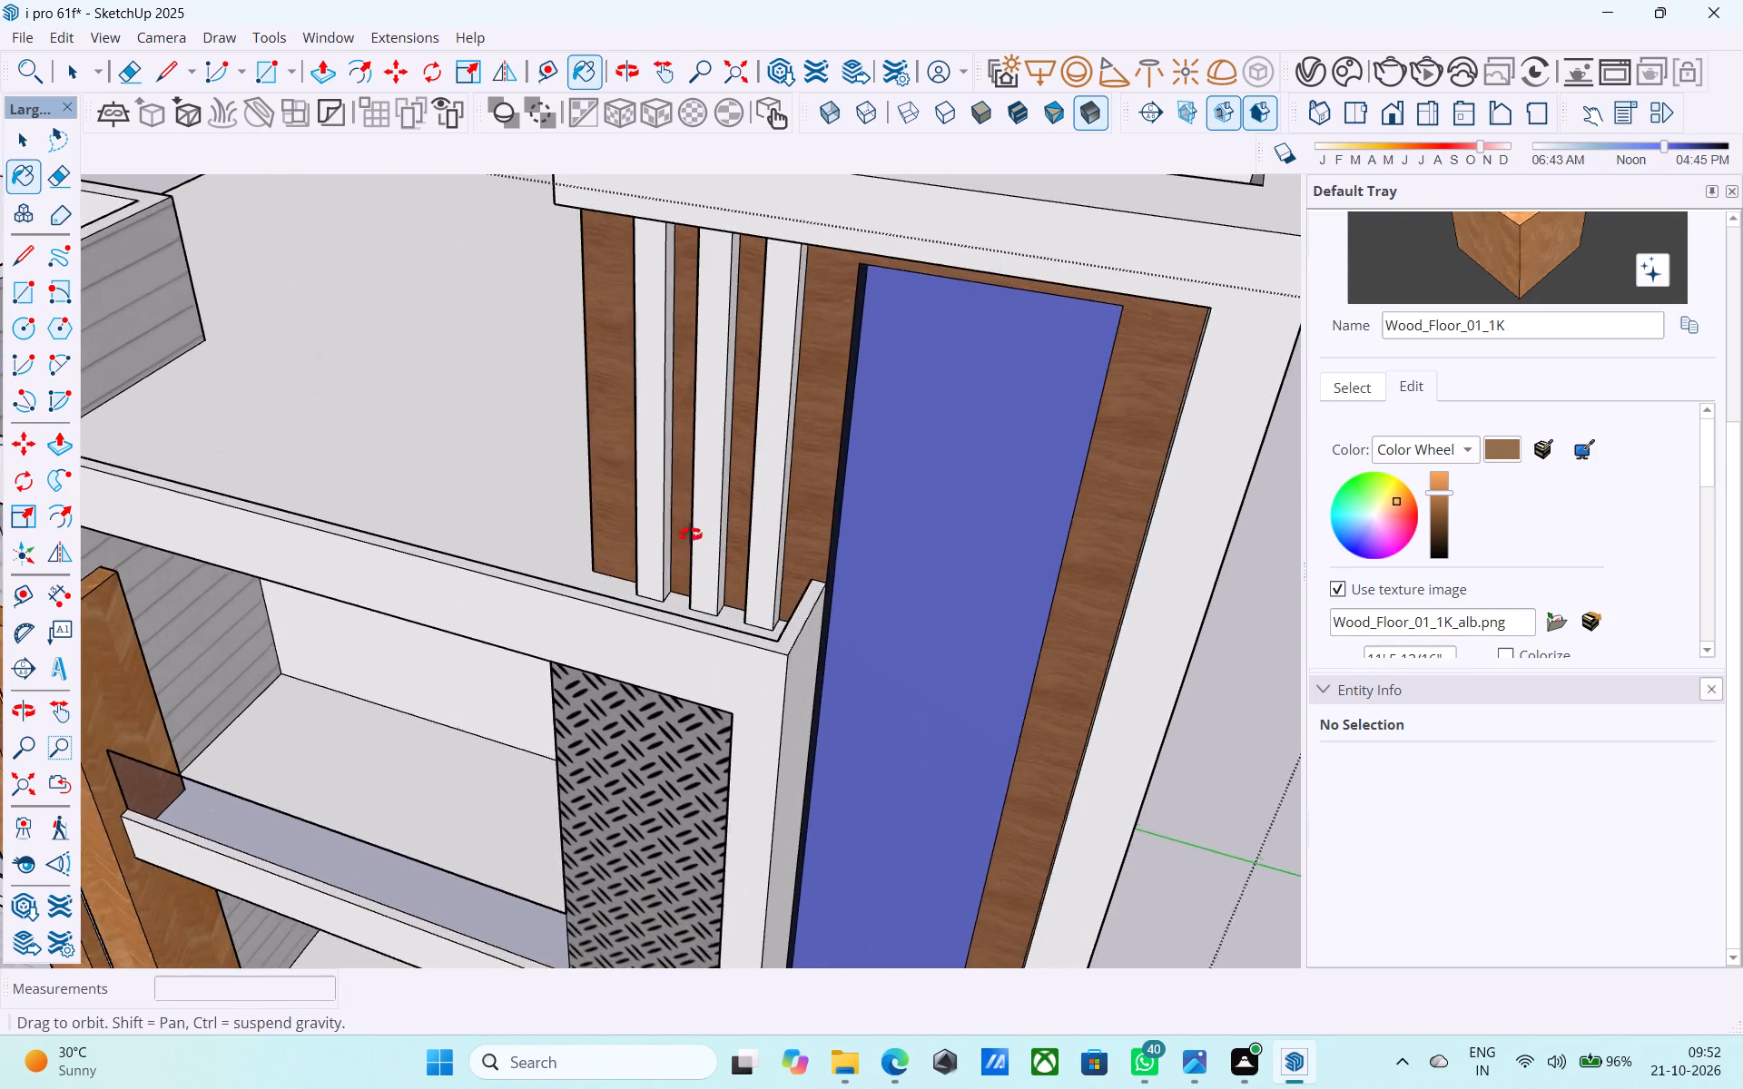
middle_click_drag(690, 535, 1079, 614)
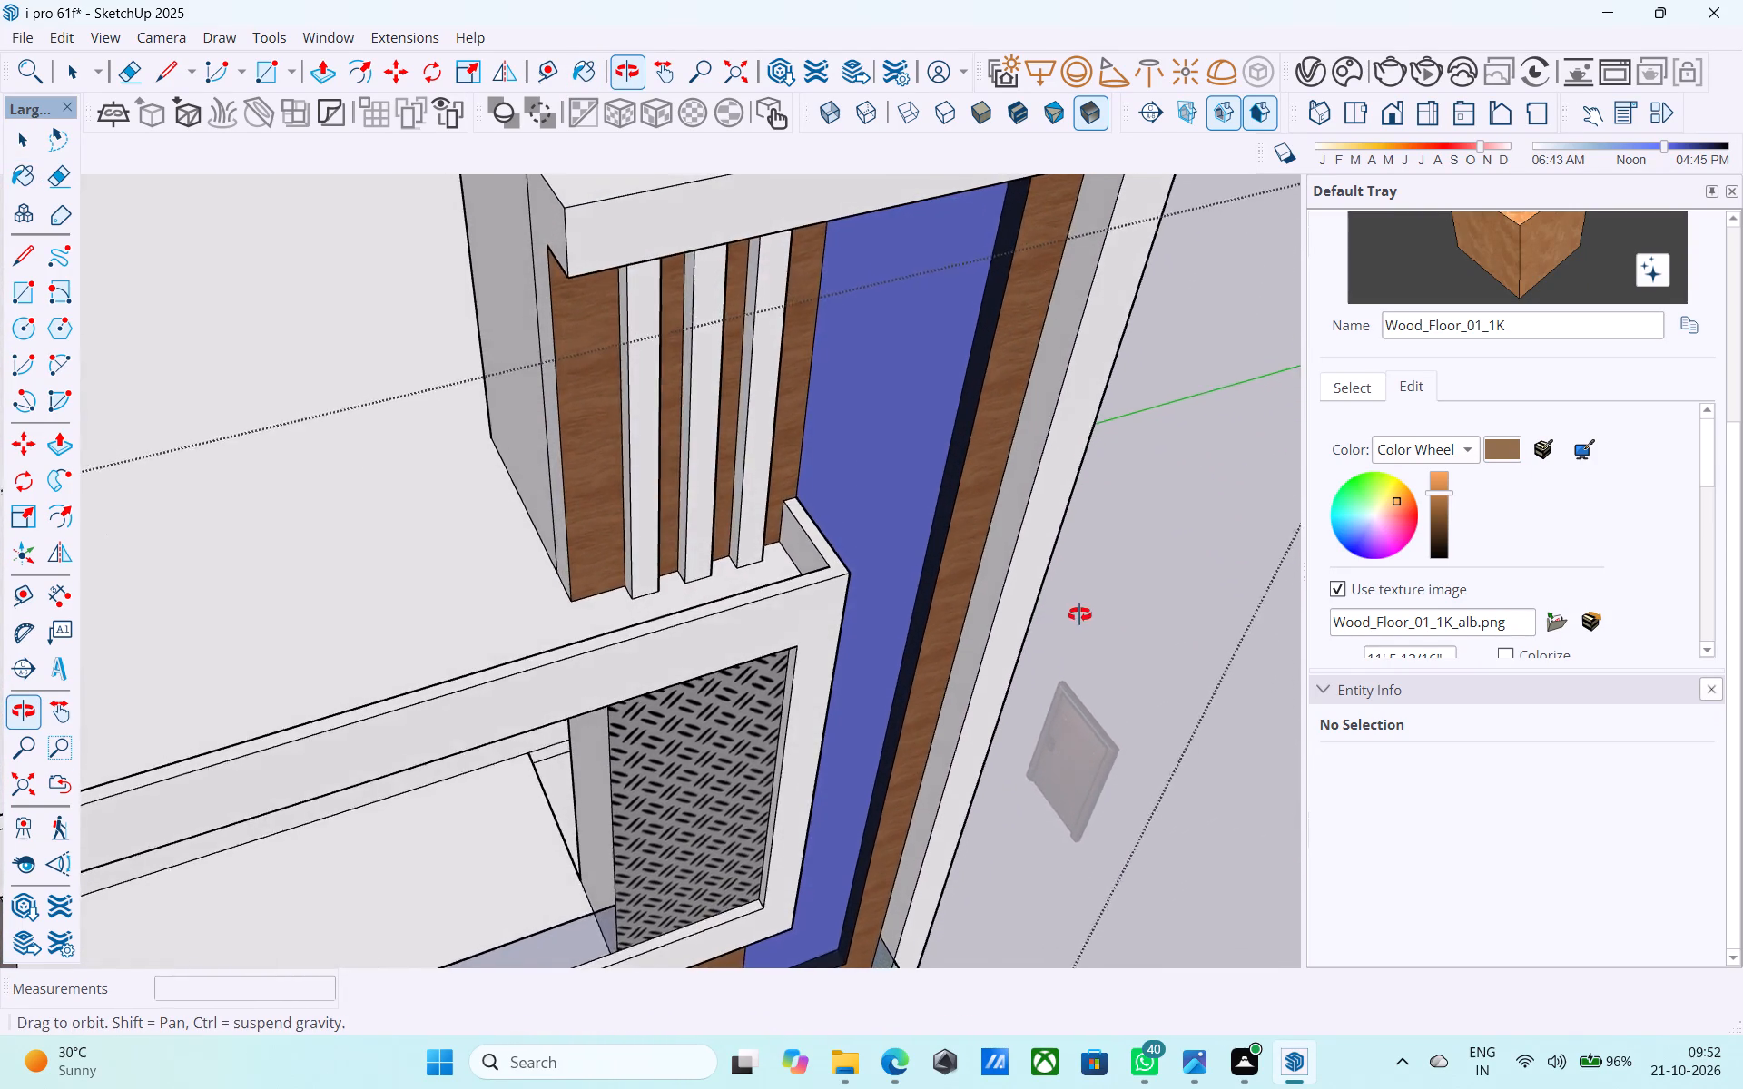
middle_click_drag(1079, 614, 1131, 581)
scroll(1132, 564, "down", 10)
middle_click_drag(1000, 604, 1000, 641)
scroll(1000, 611, "down", 1)
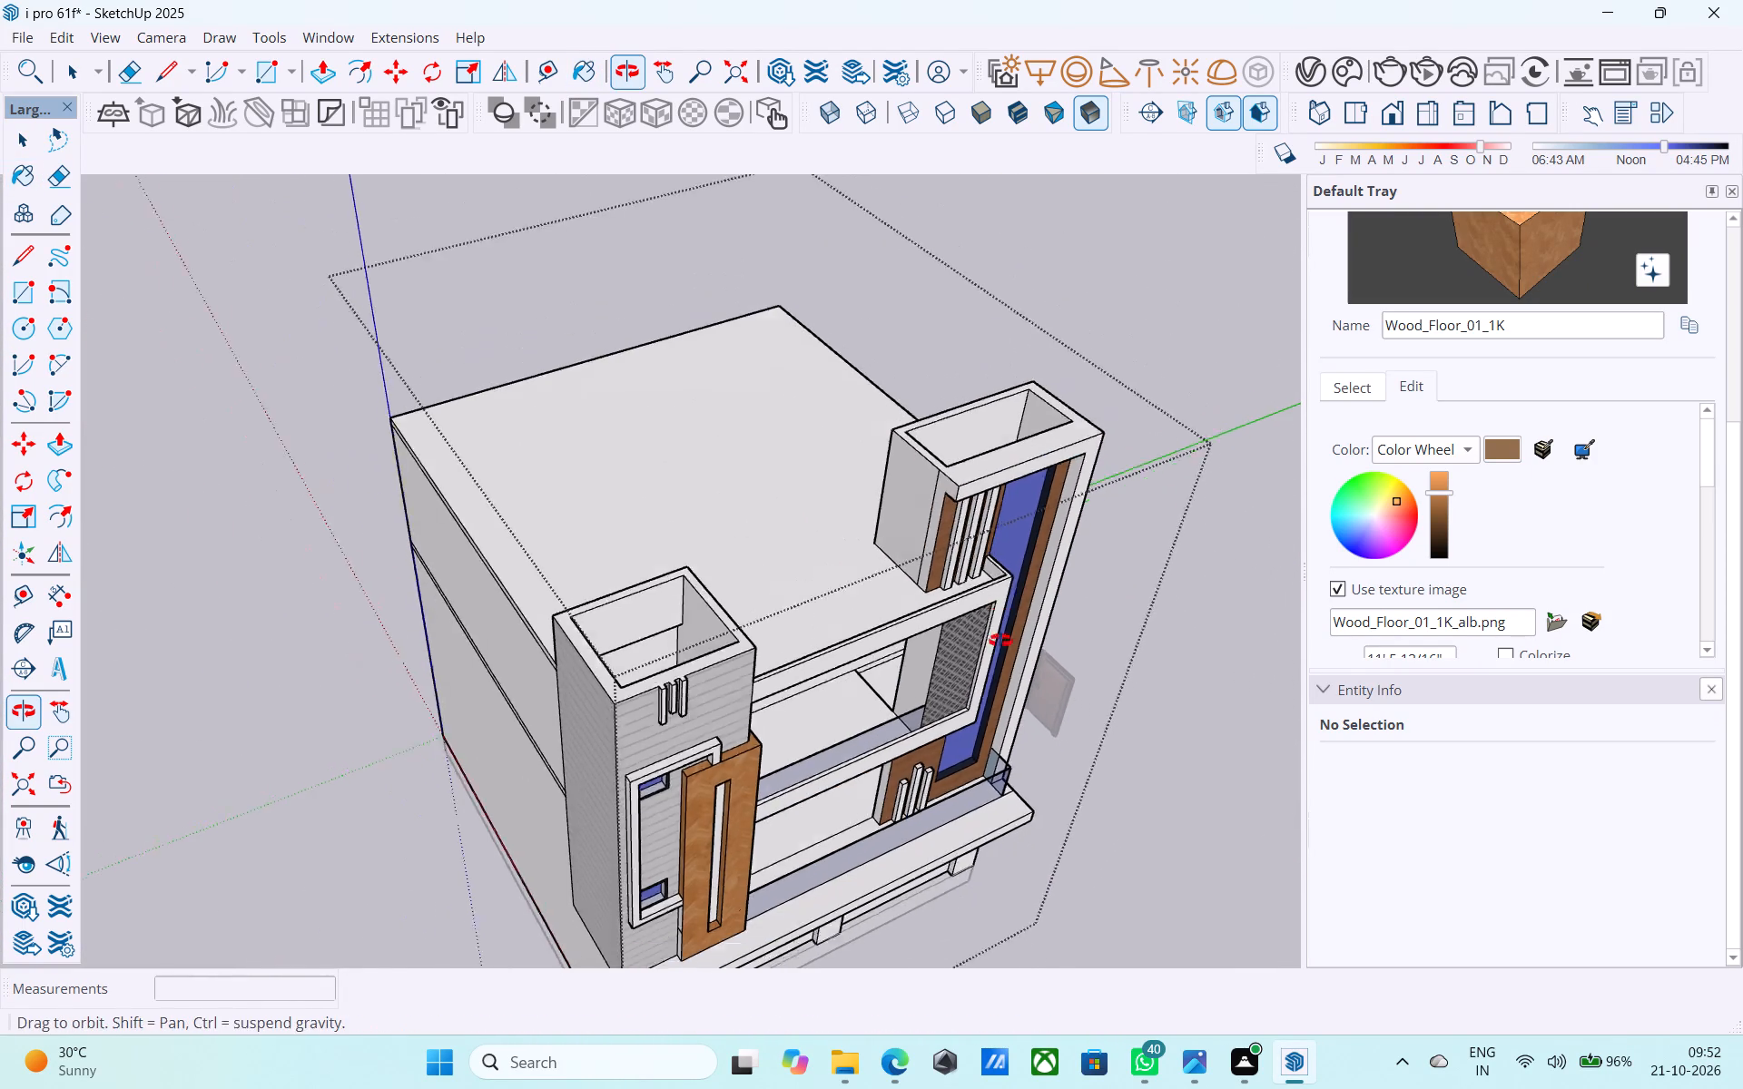
middle_click_drag(1000, 641, 1000, 645)
Erase the stray vertical line on the taller tower's inner side face above the roof.
scroll(1000, 645, "up", 5)
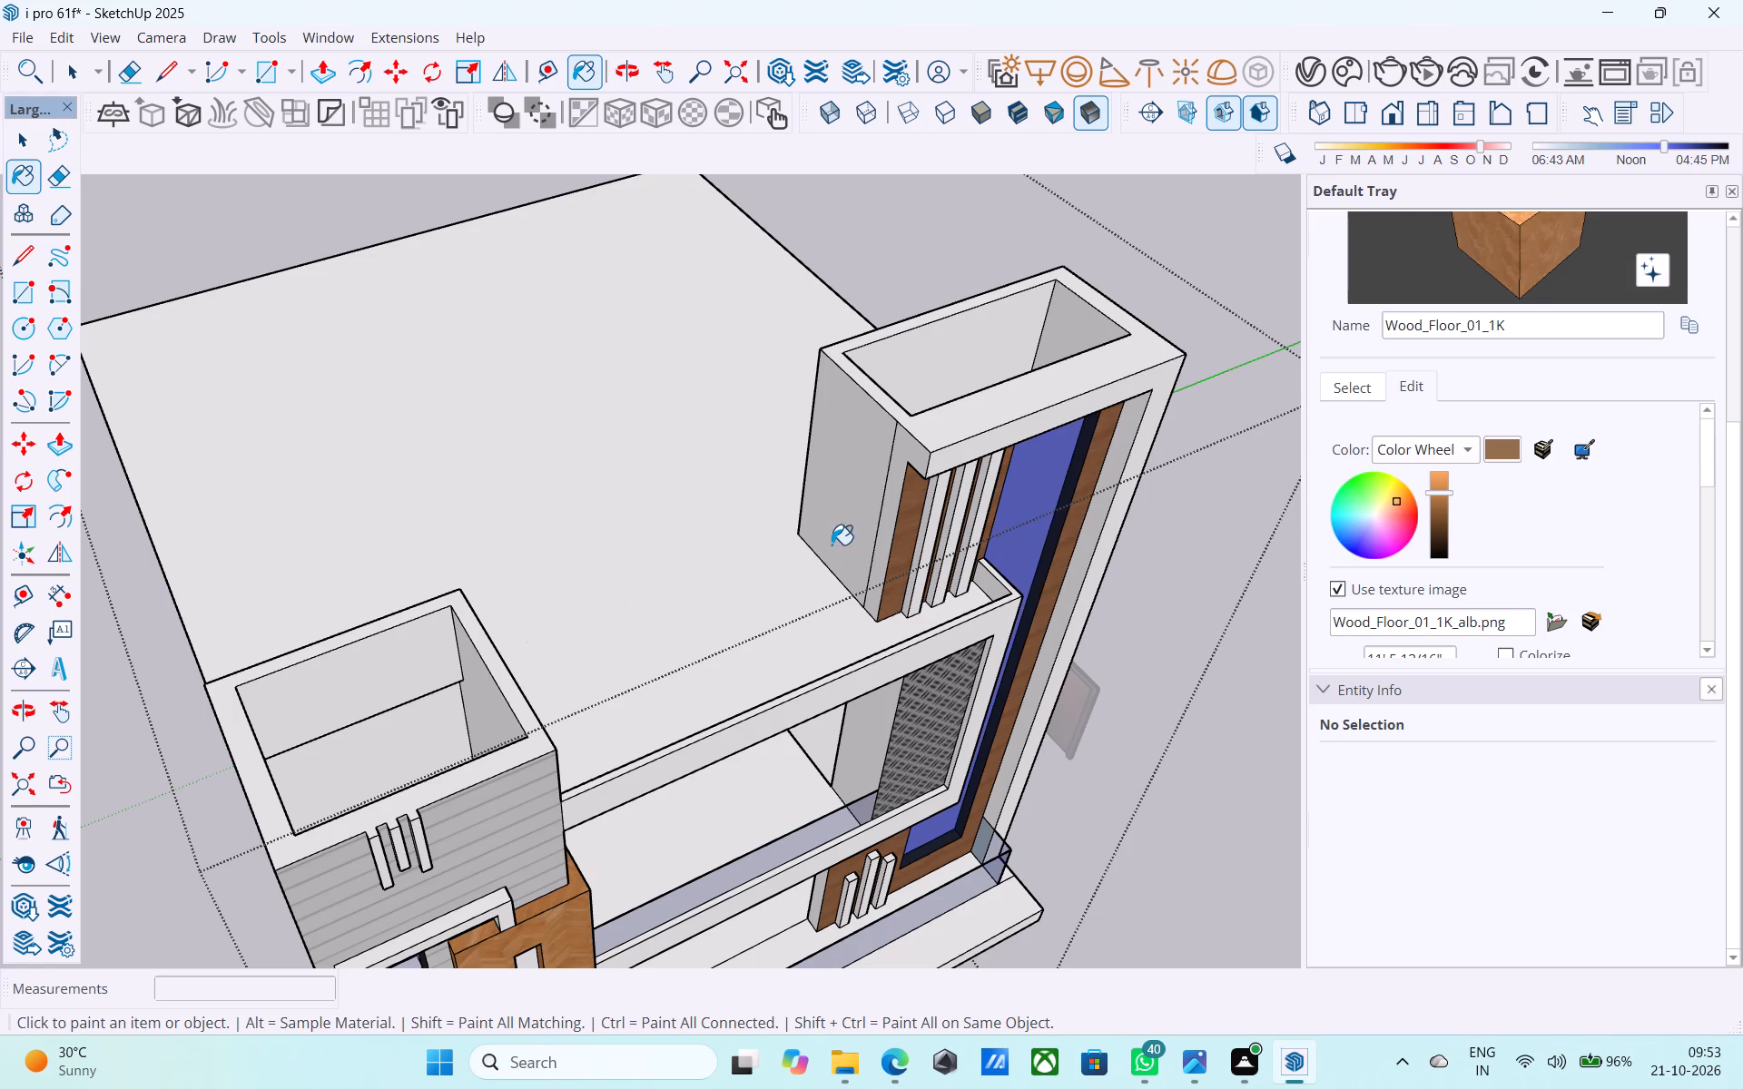
scroll(853, 558, "up", 3)
key("e")
left_click_drag(882, 560, 872, 554)
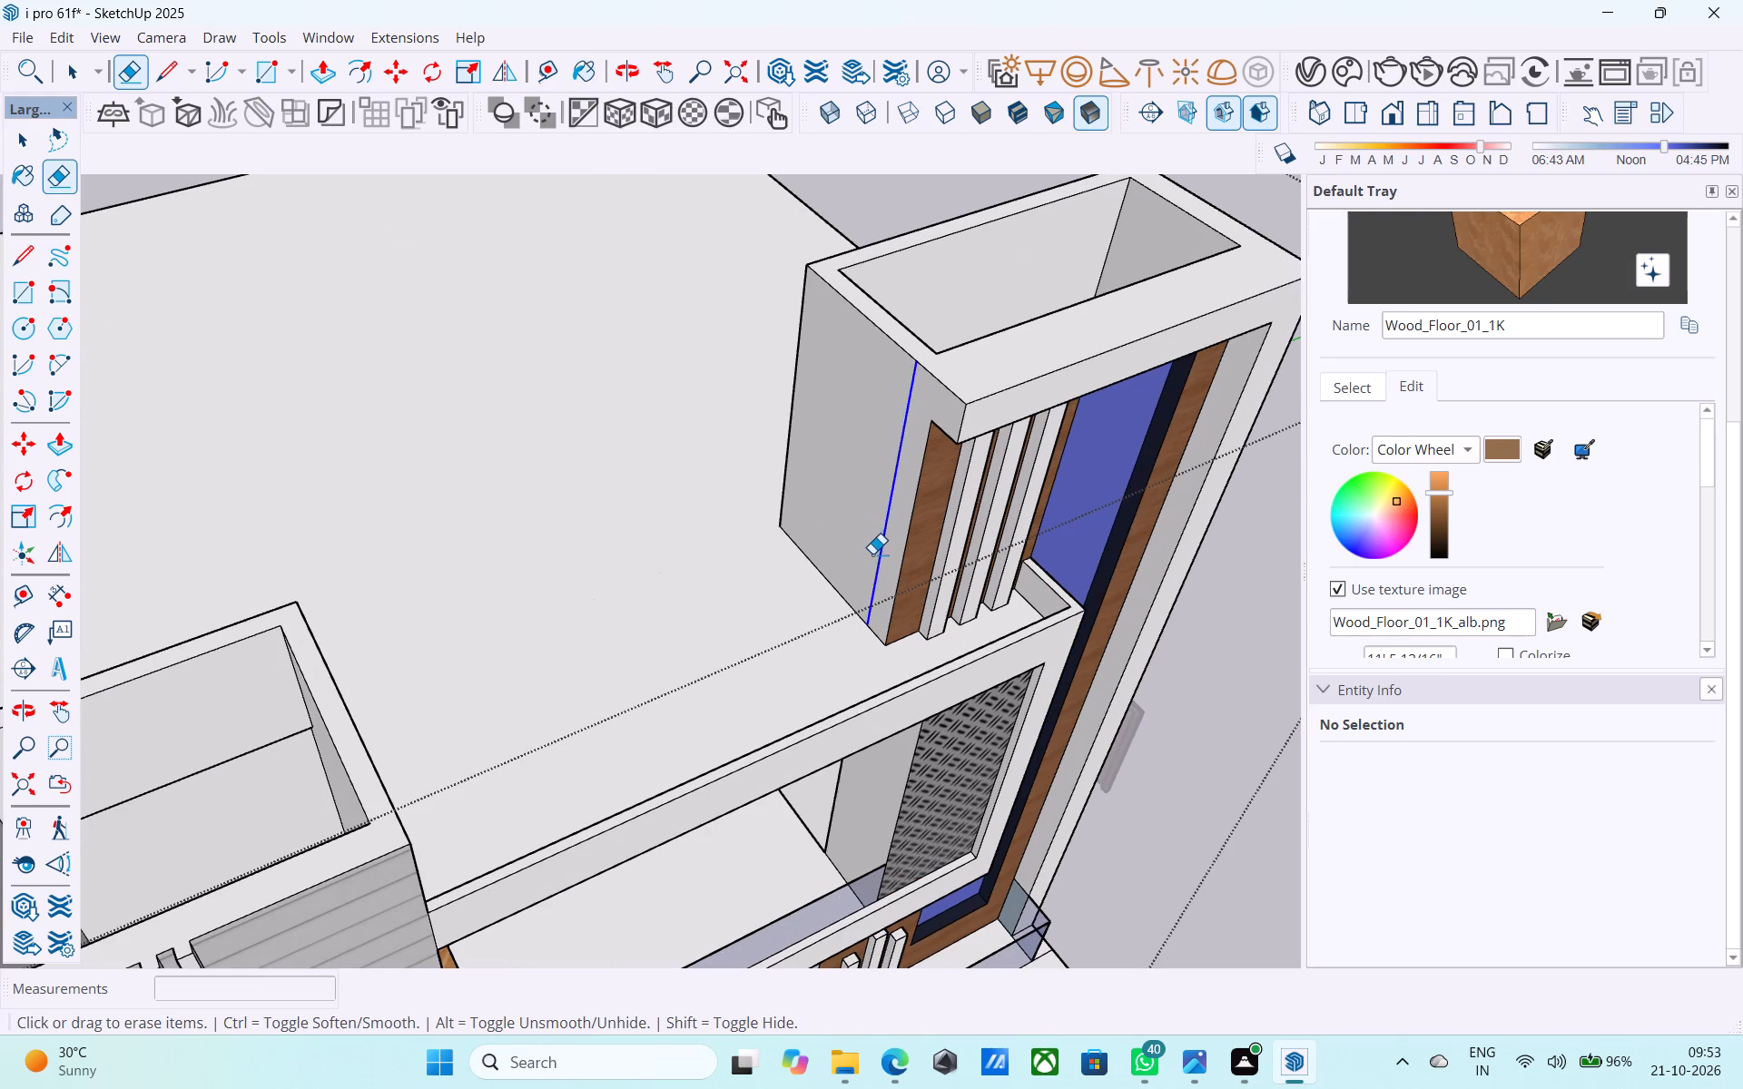
key("space")
Draw a 2' vertical line up the first slat's inner edge from its foot on the taller tower.
scroll(871, 548, "down", 4)
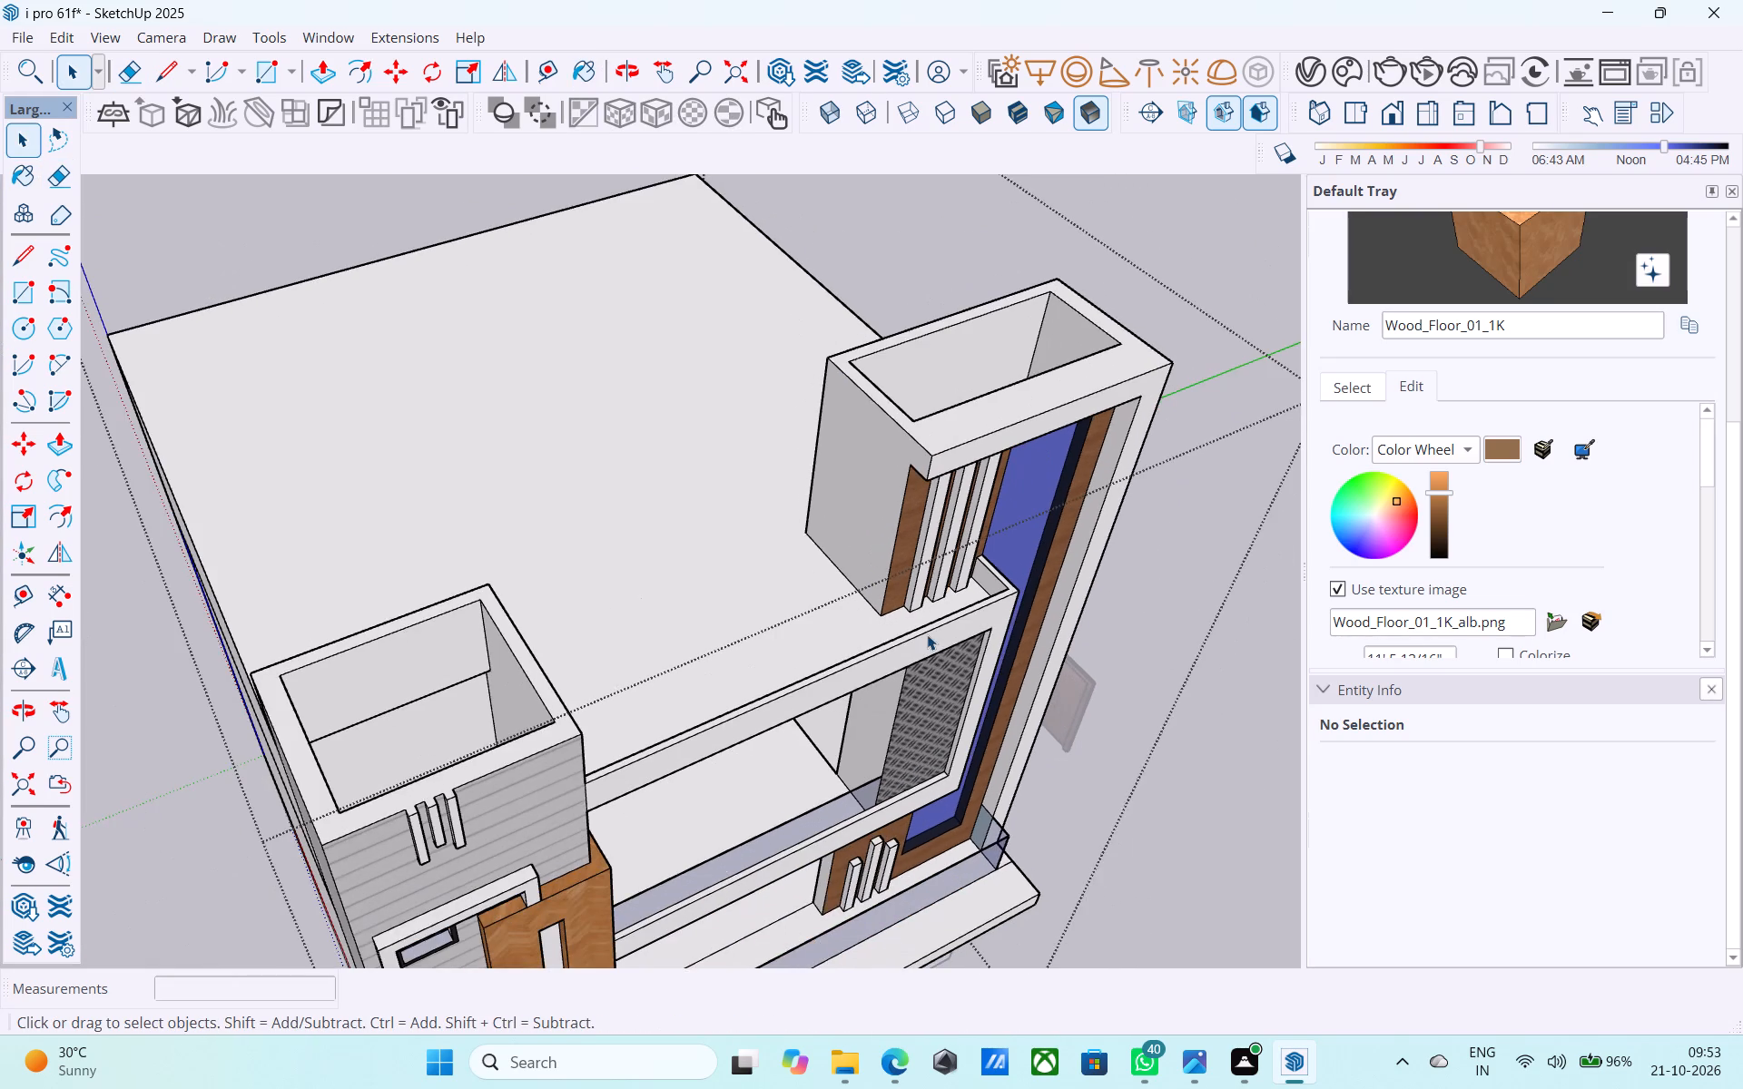
scroll(927, 633, "up", 17)
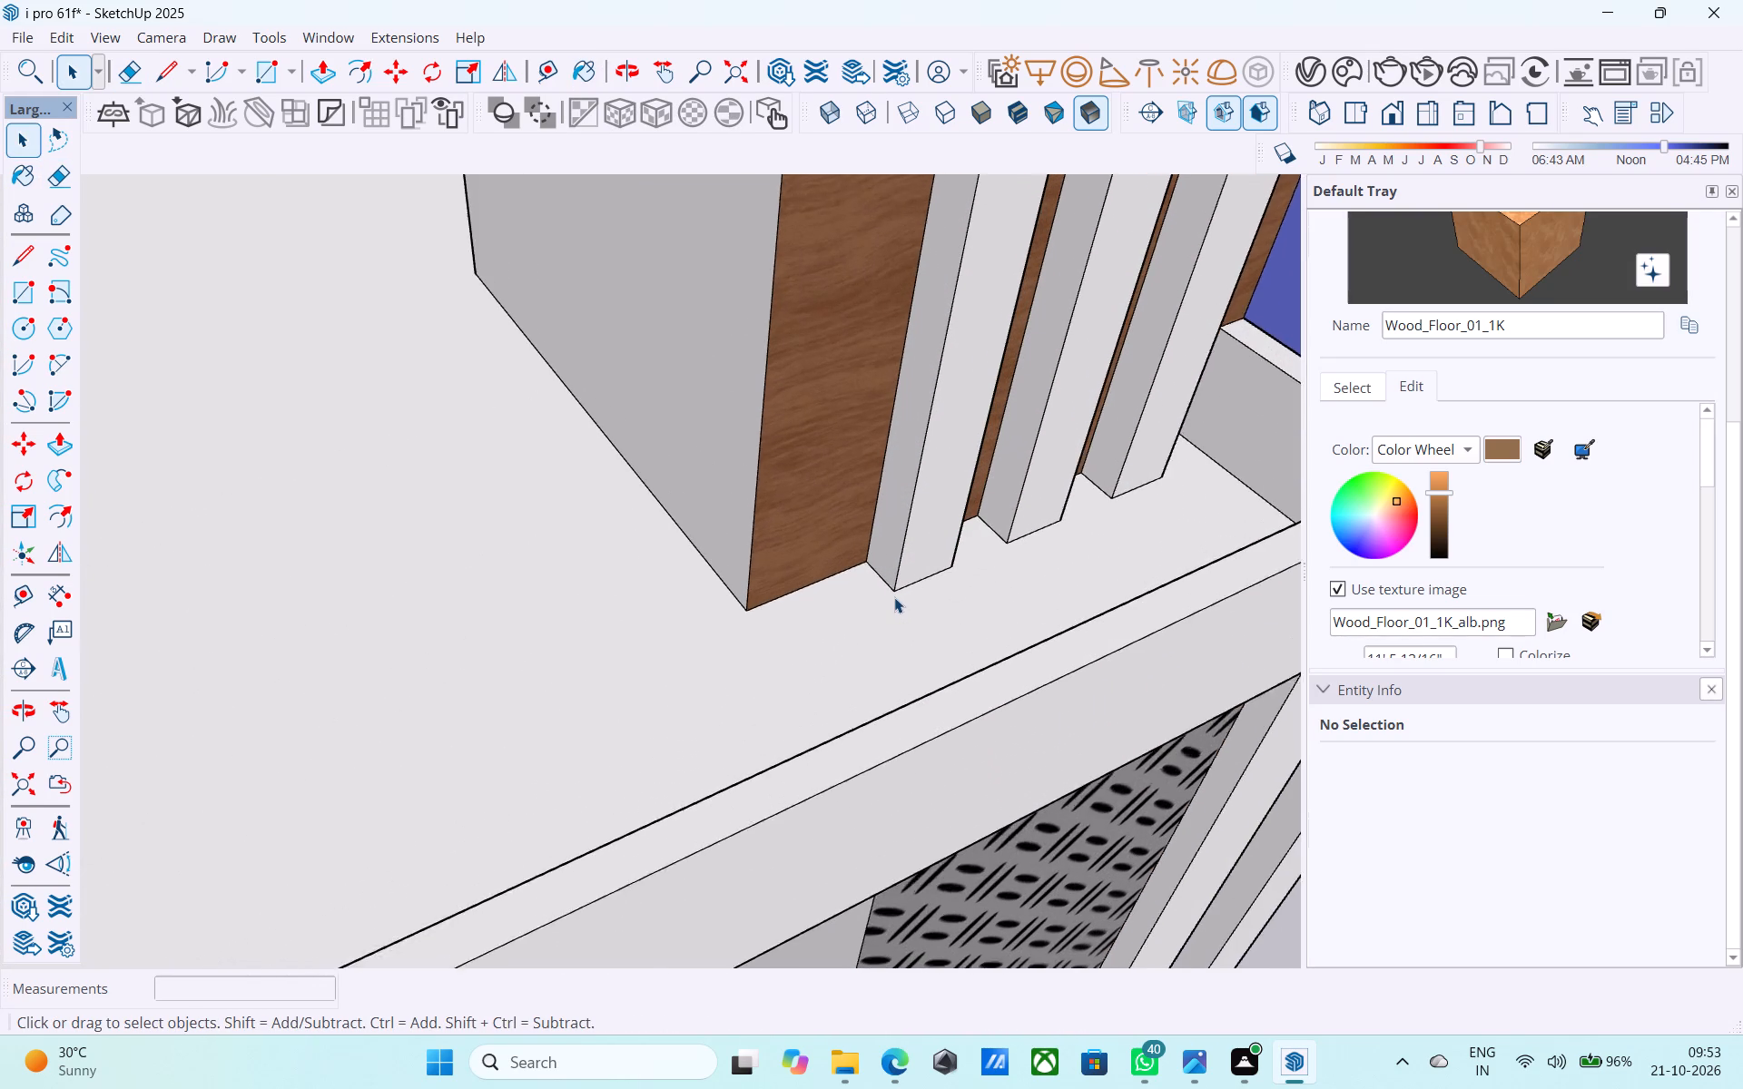
scroll(894, 597, "up", 1)
key("l")
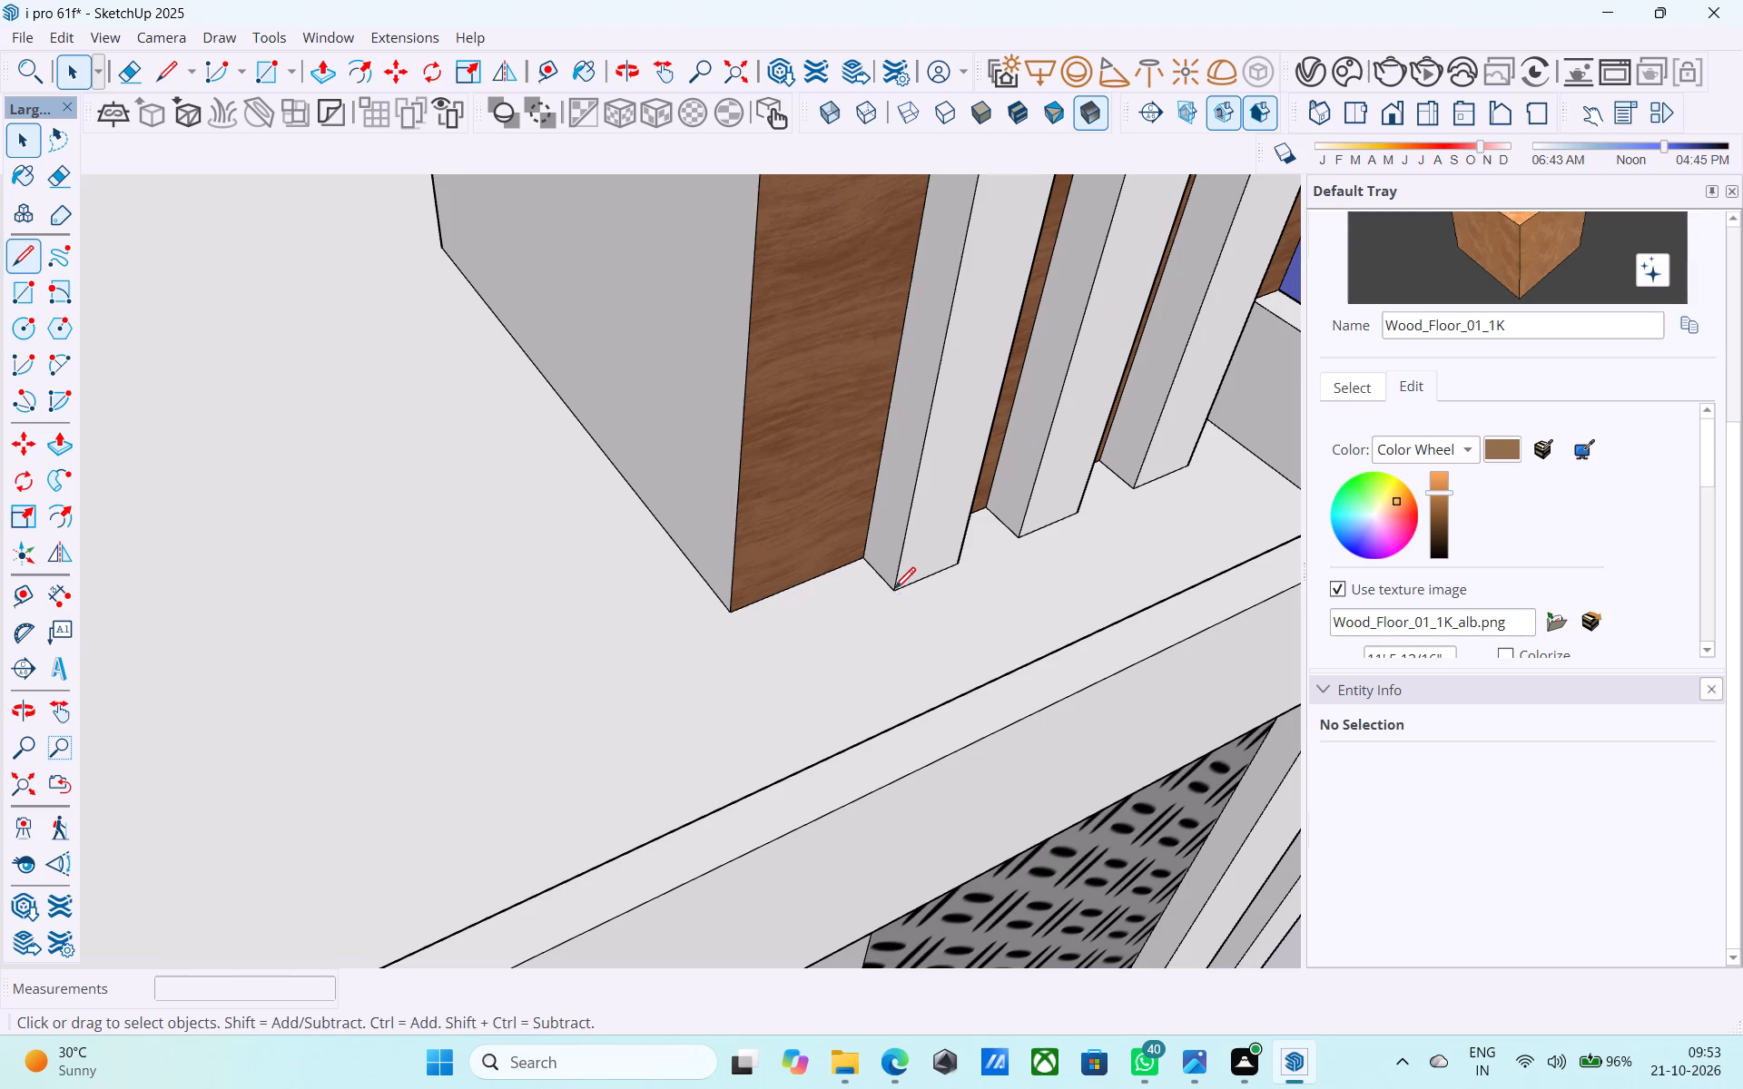
left_click(871, 560)
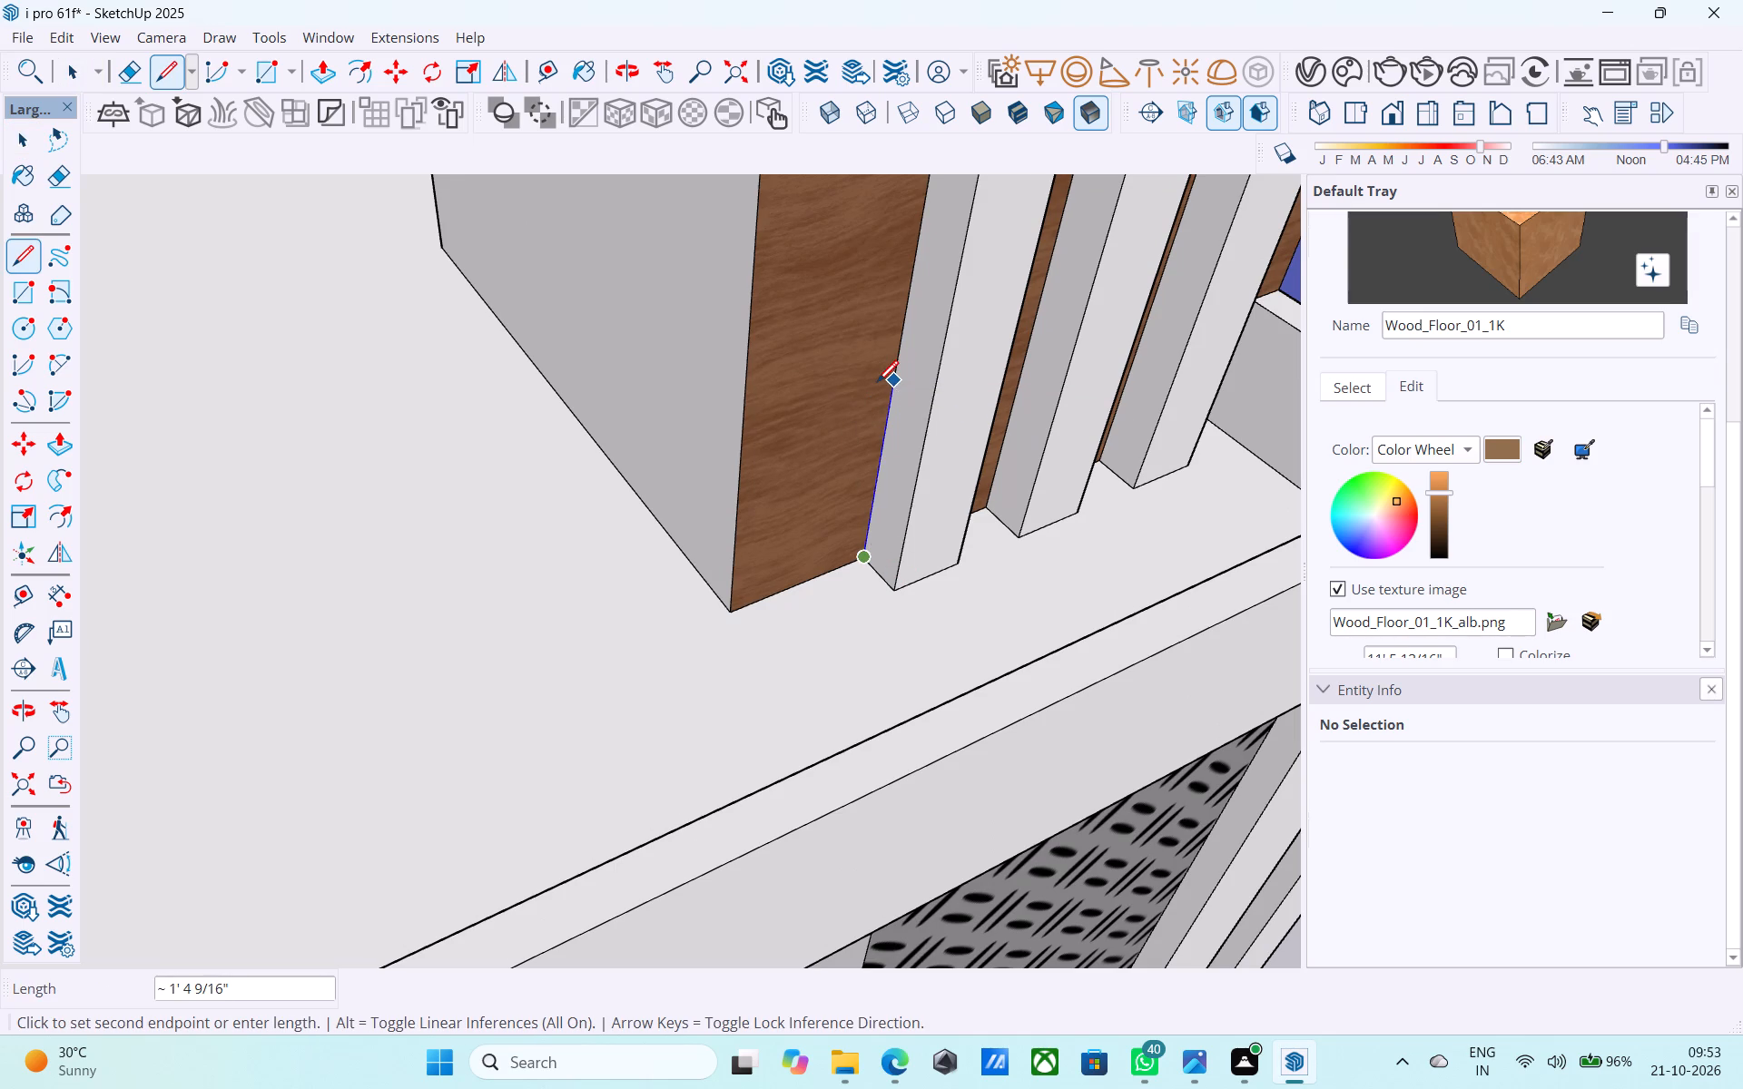
key("2")
key("apostrophe")
key("Return")
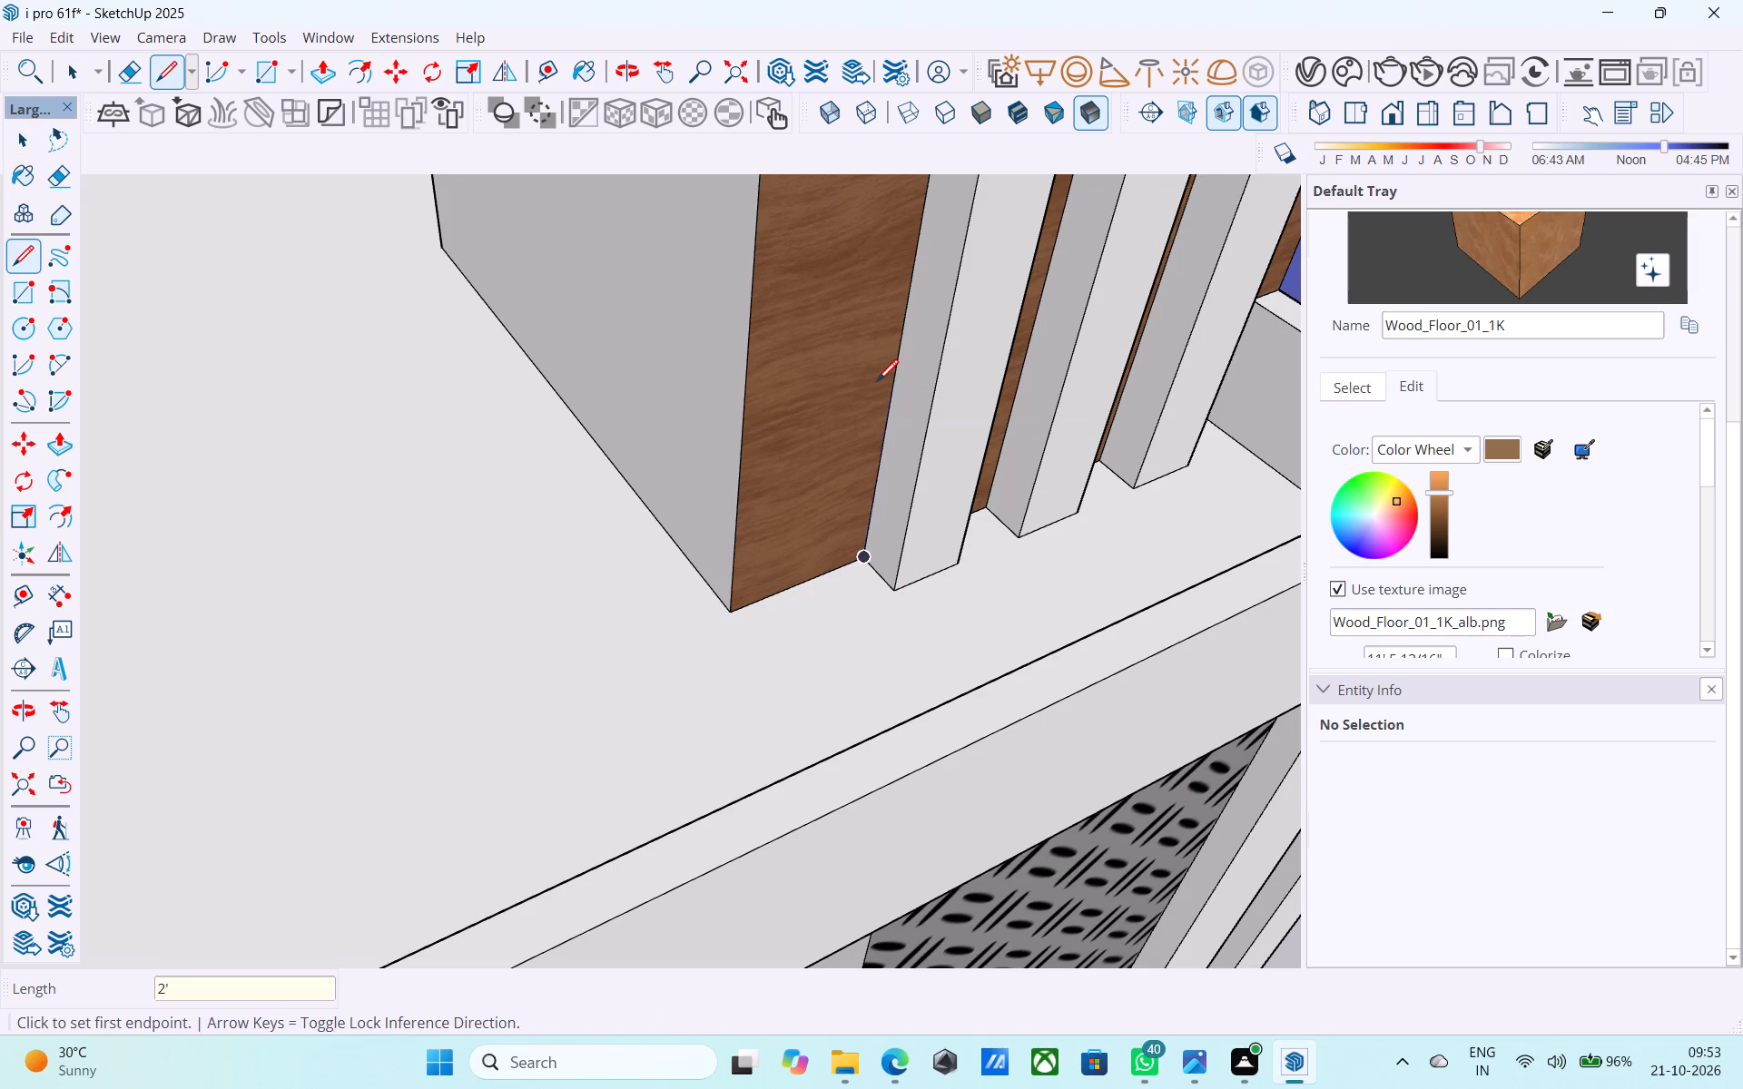
left_click(869, 564)
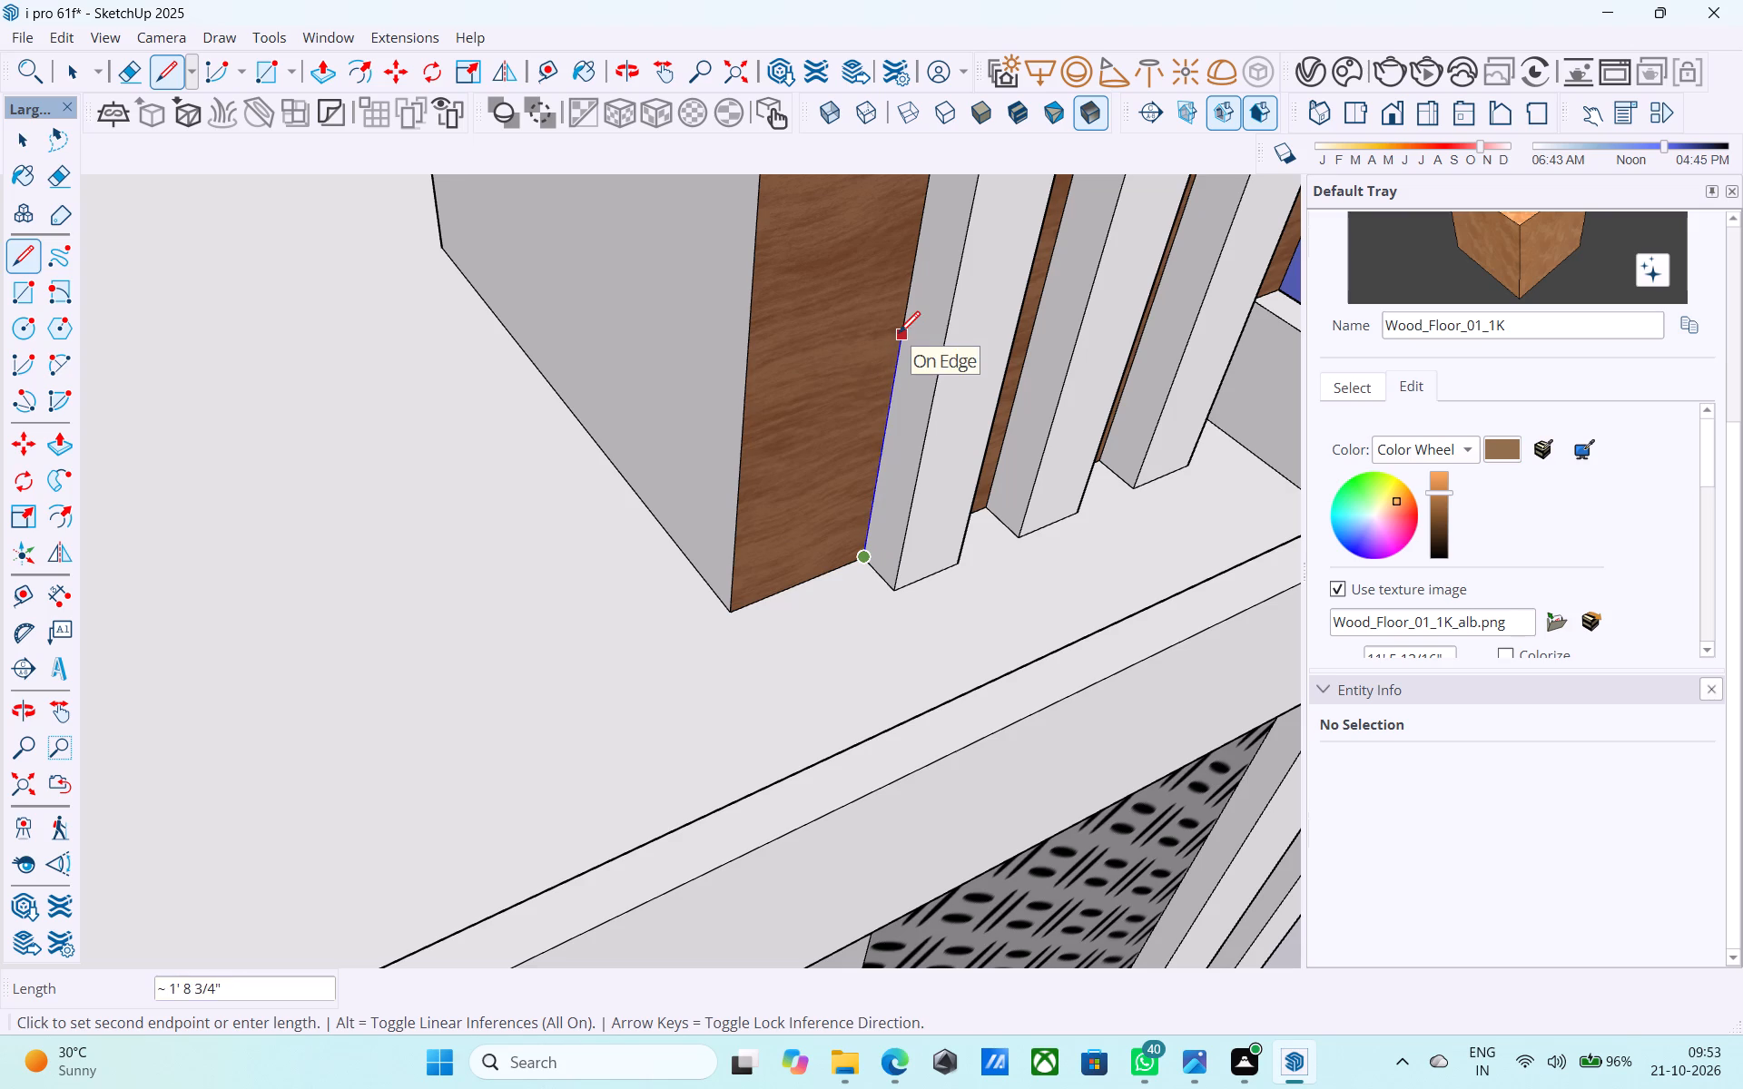
Draw a 2' by 1' 9" upright rectangle from the 2' mark beside the first slat forward to the front parapet beam.
key("r")
left_click(911, 289)
scroll(990, 469, "down", 3)
middle_click_drag(1002, 493, 1017, 513)
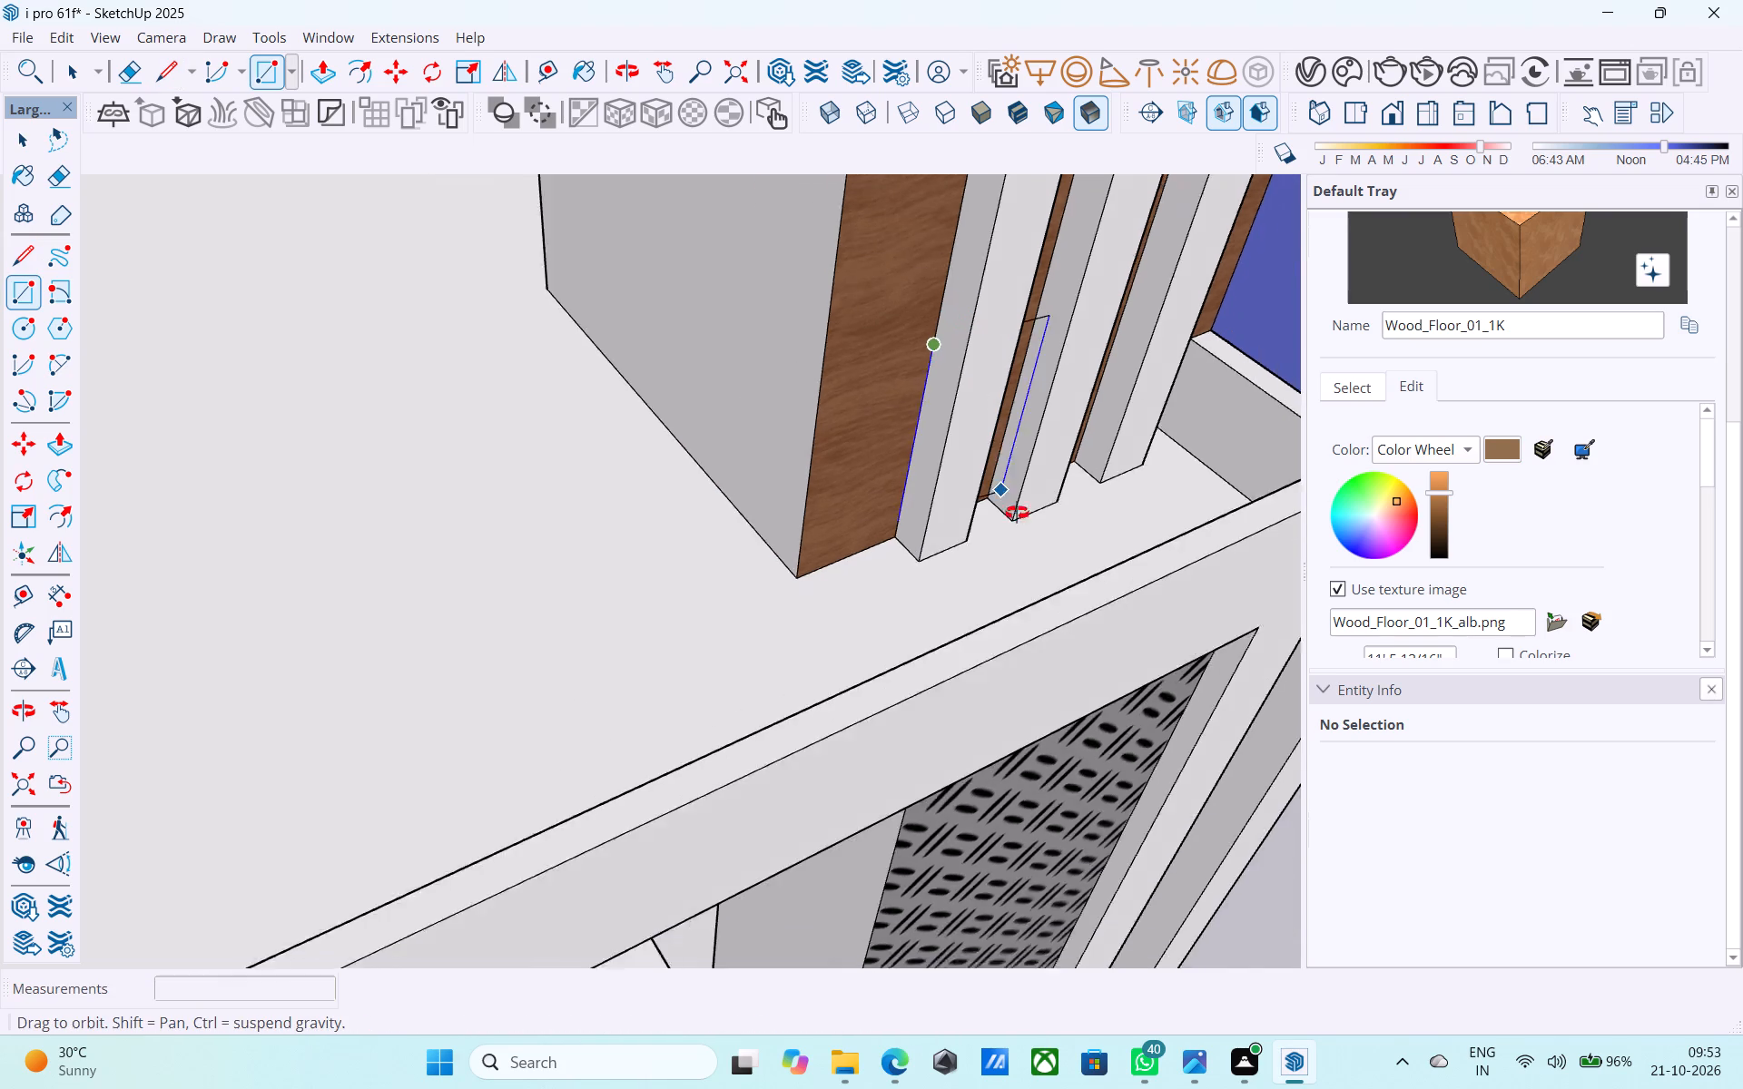
middle_click_drag(1017, 513, 1410, 616)
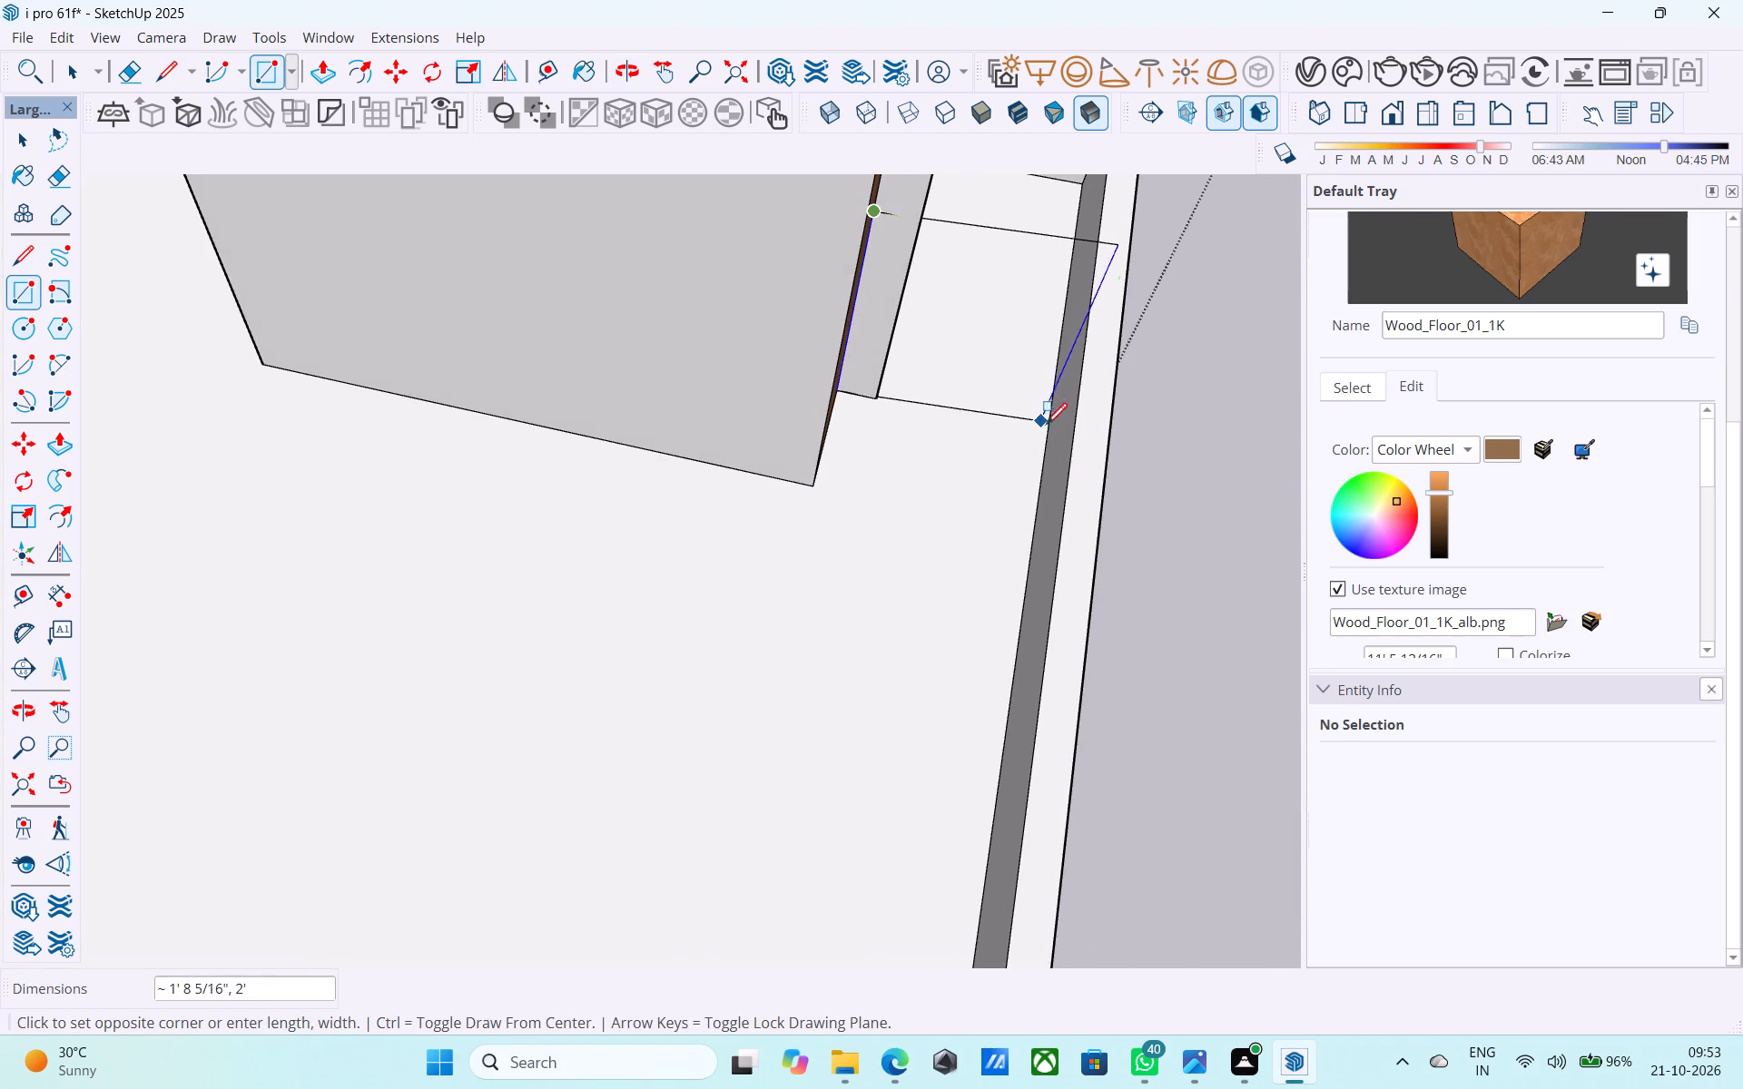
scroll(1052, 448, "up", 2)
left_click(1051, 438)
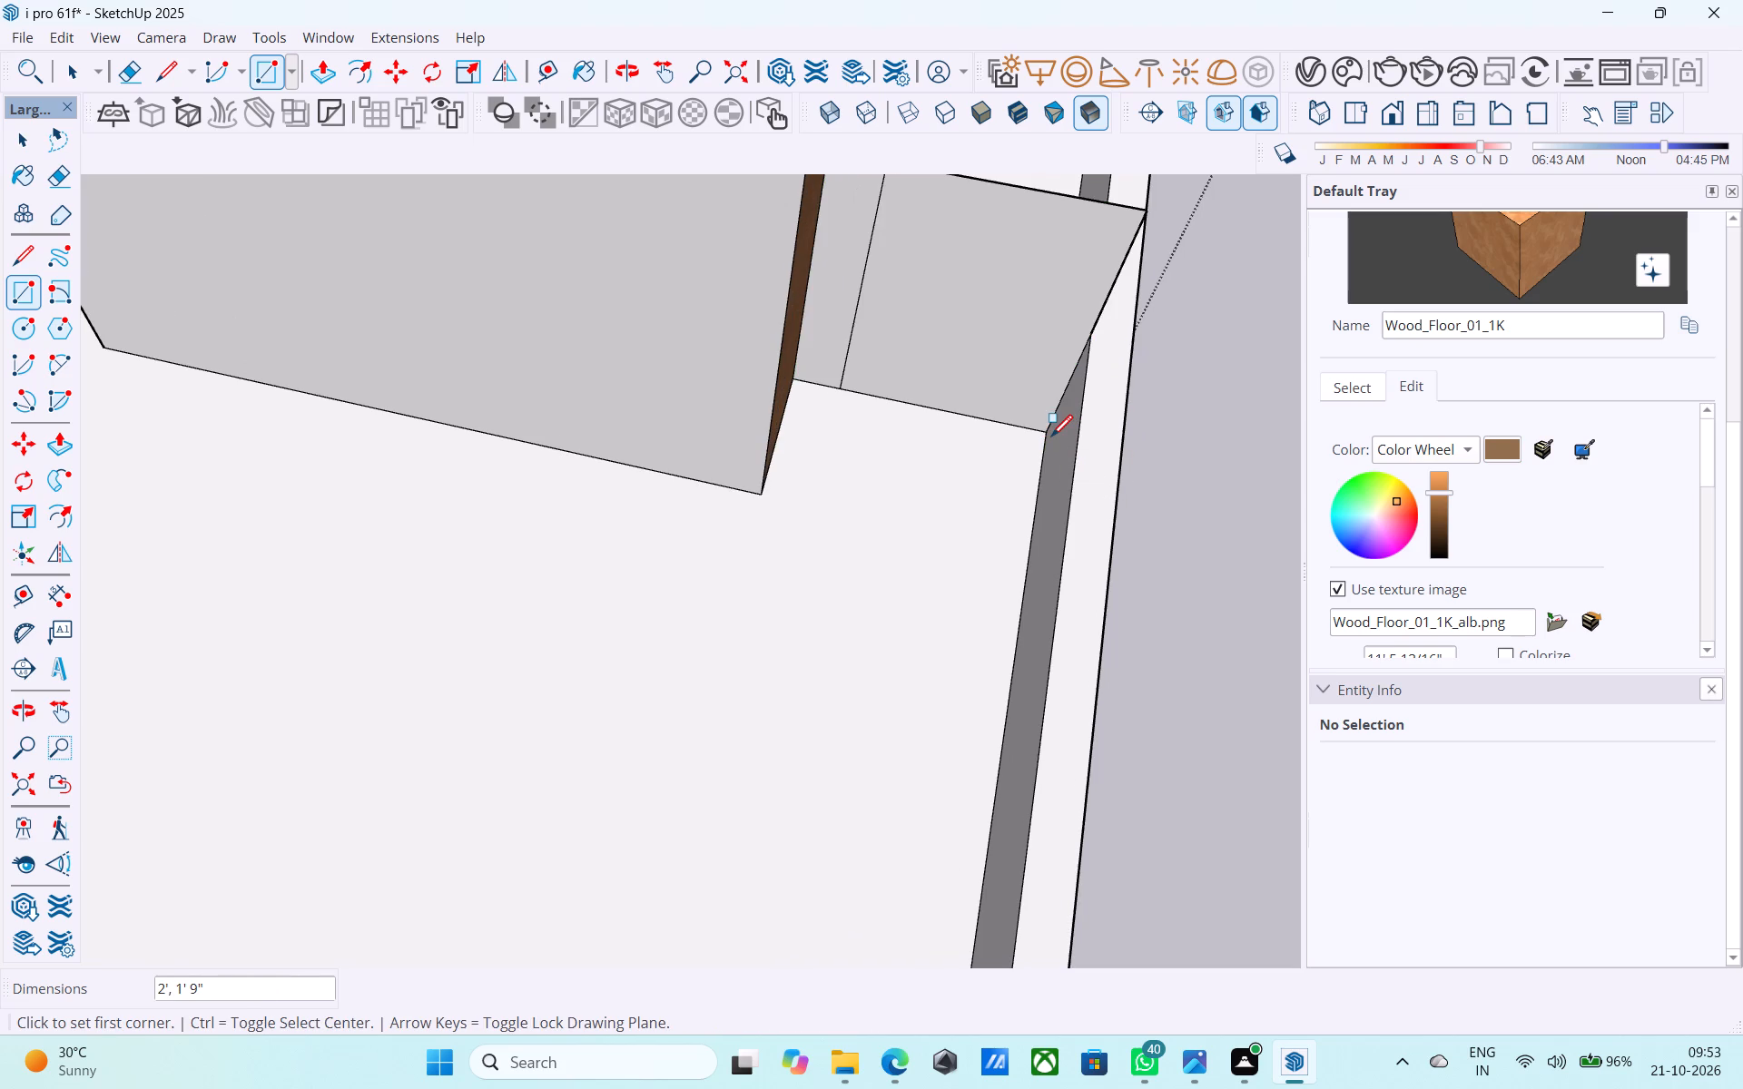
Draw a 1' high rectangle along the upper front beam from the side panel's outer top corner to the cladded shorter tower.
middle_click_drag(1043, 438, 994, 433)
scroll(1000, 437, "down", 3)
scroll(1000, 437, "up", 1)
scroll(1000, 437, "down", 3)
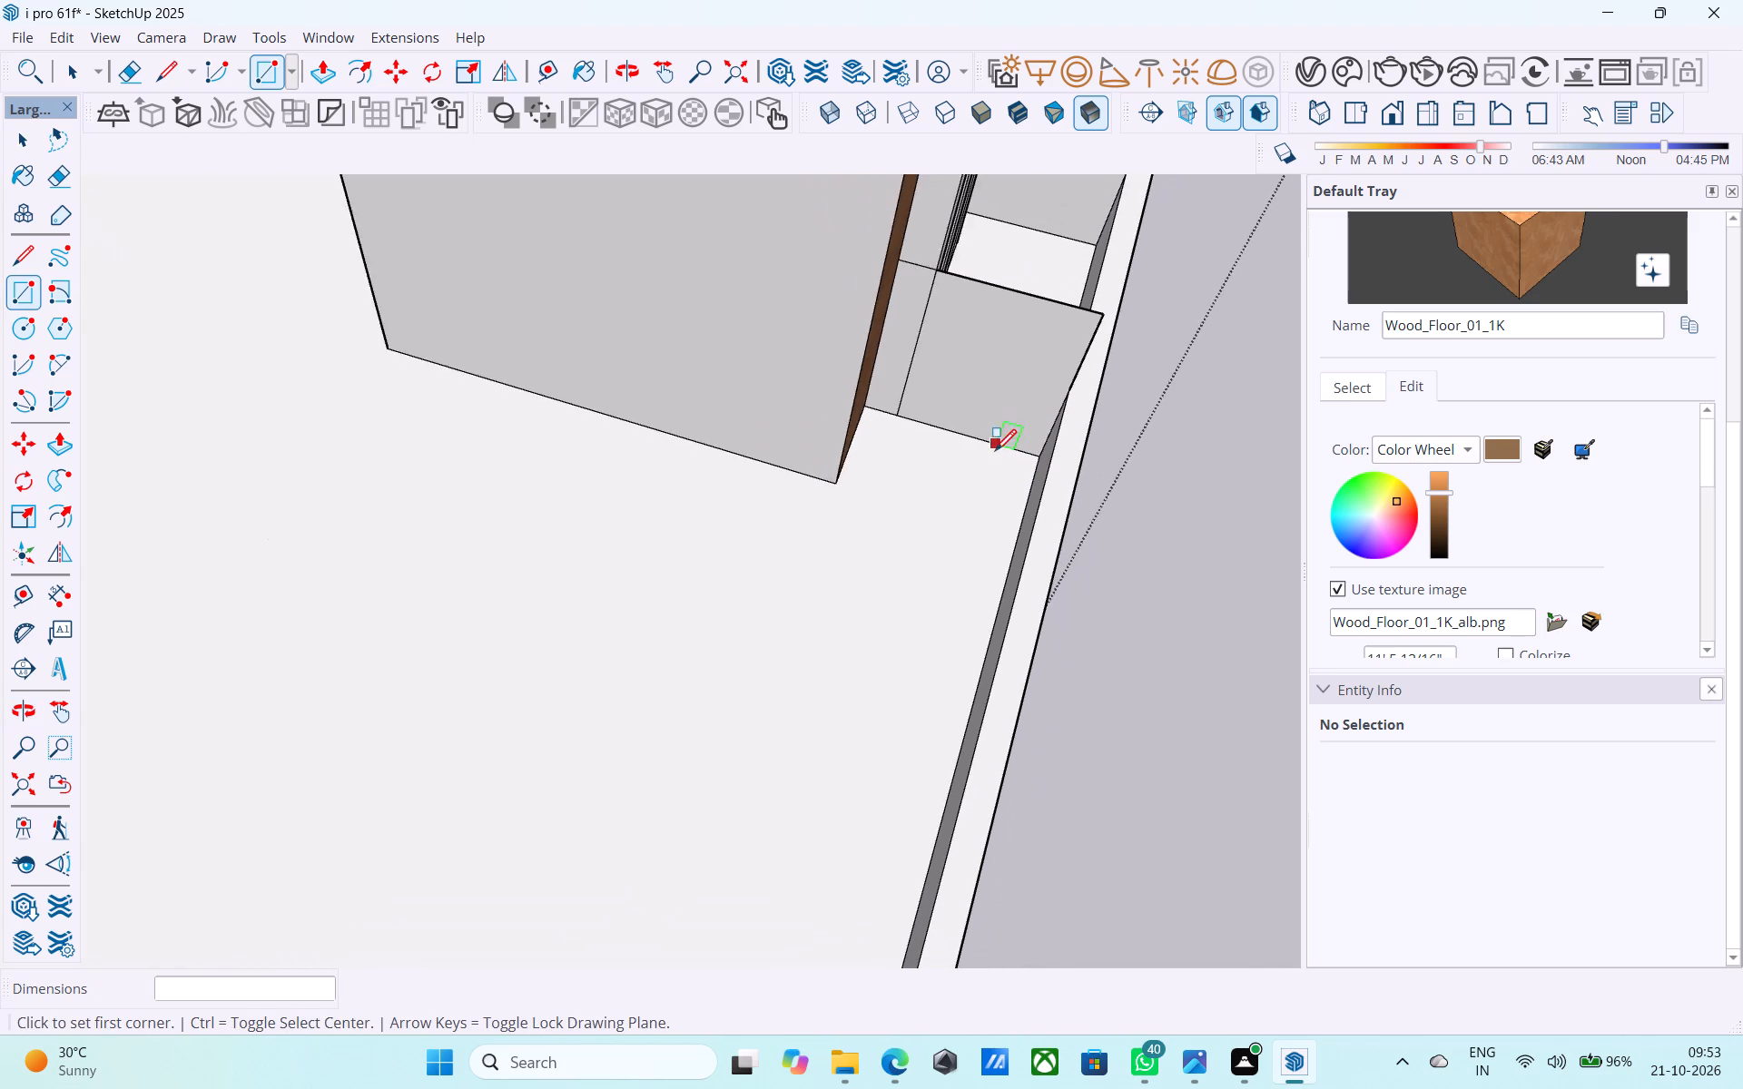
scroll(995, 453, "down", 2)
scroll(1002, 533, "down", 2)
middle_click_drag(994, 533, 665, 410)
scroll(678, 408, "down", 6)
middle_click_drag(784, 514, 594, 393)
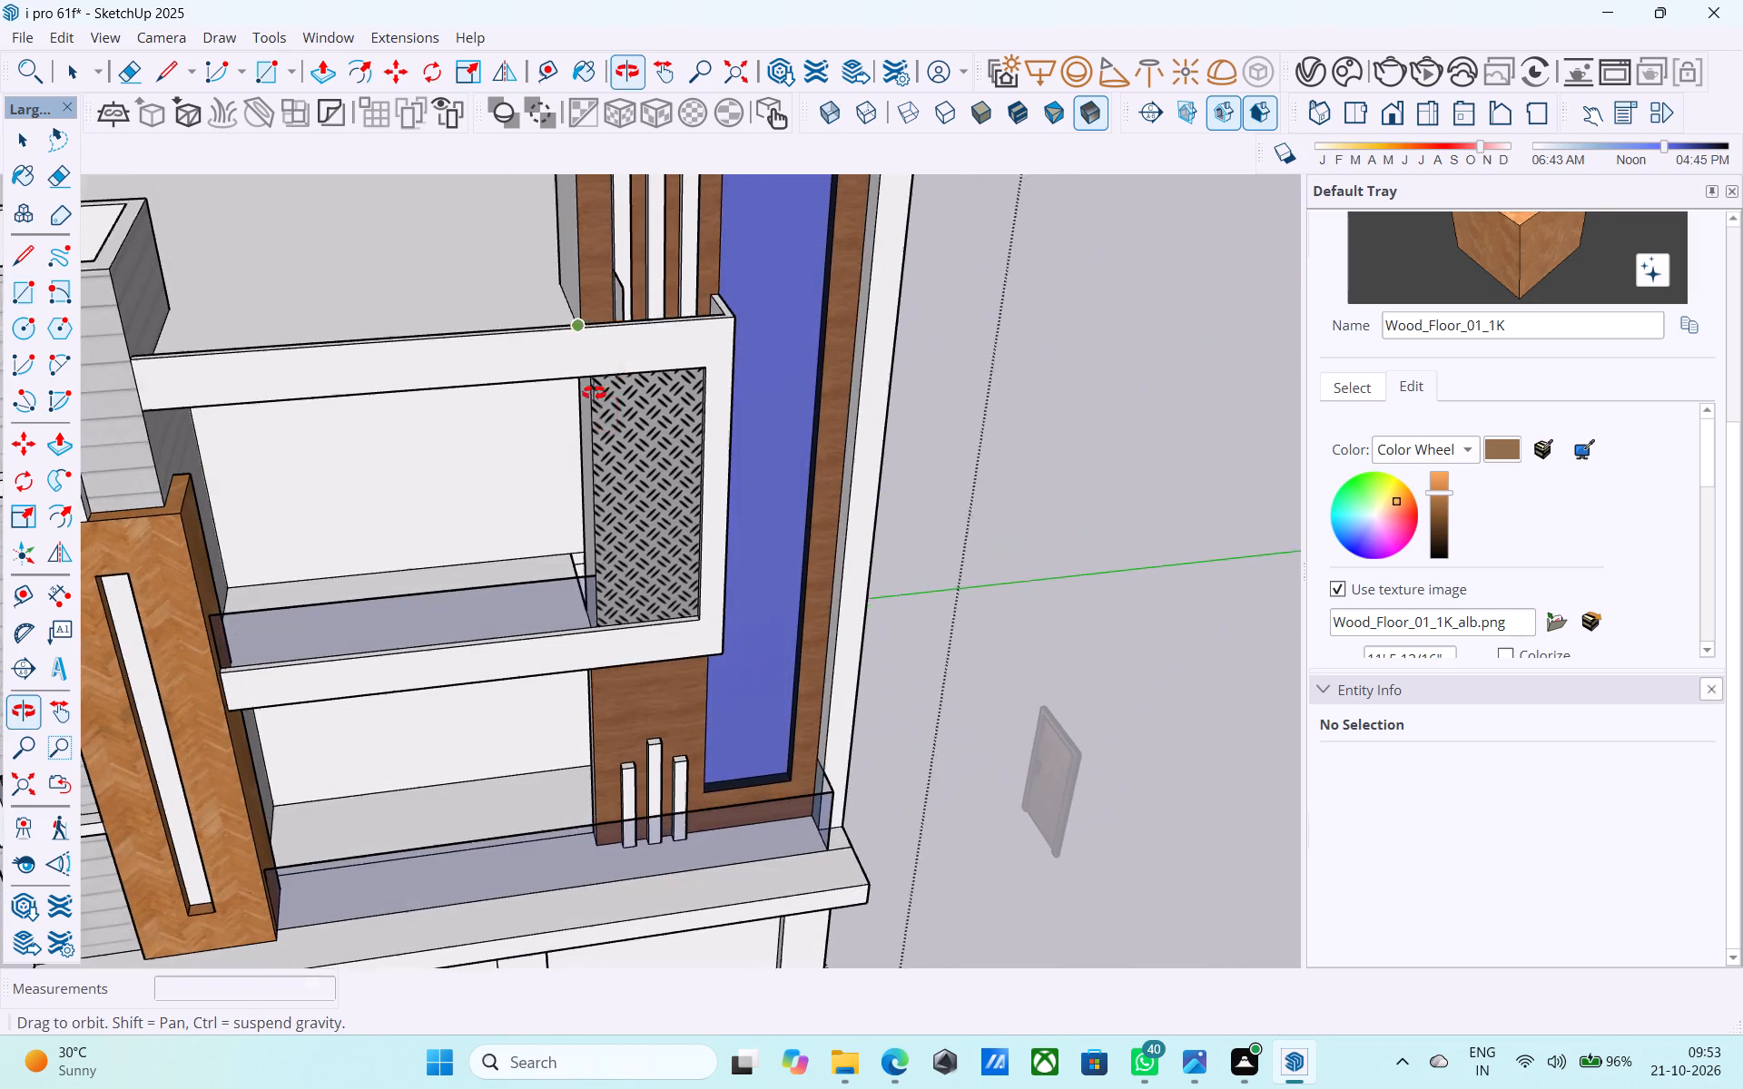
middle_click_drag(594, 393, 597, 391)
middle_click_drag(631, 324, 938, 525)
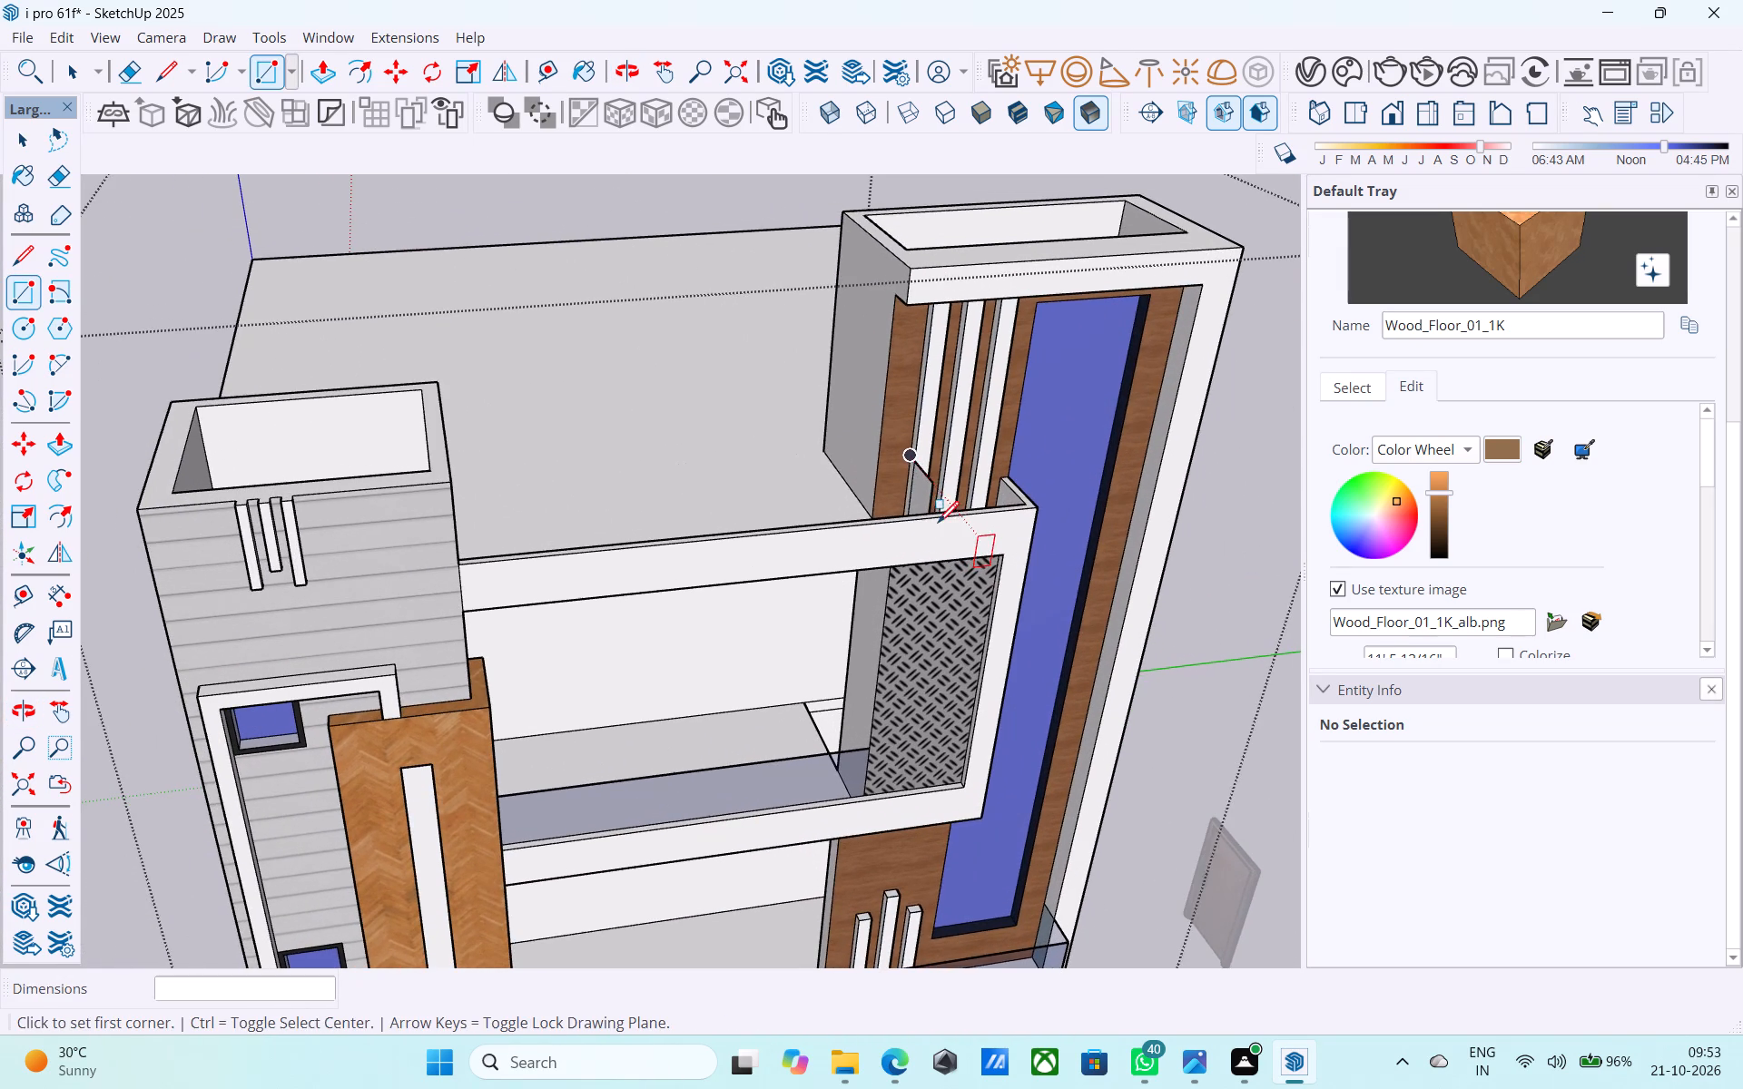
middle_click_drag(895, 475, 840, 440)
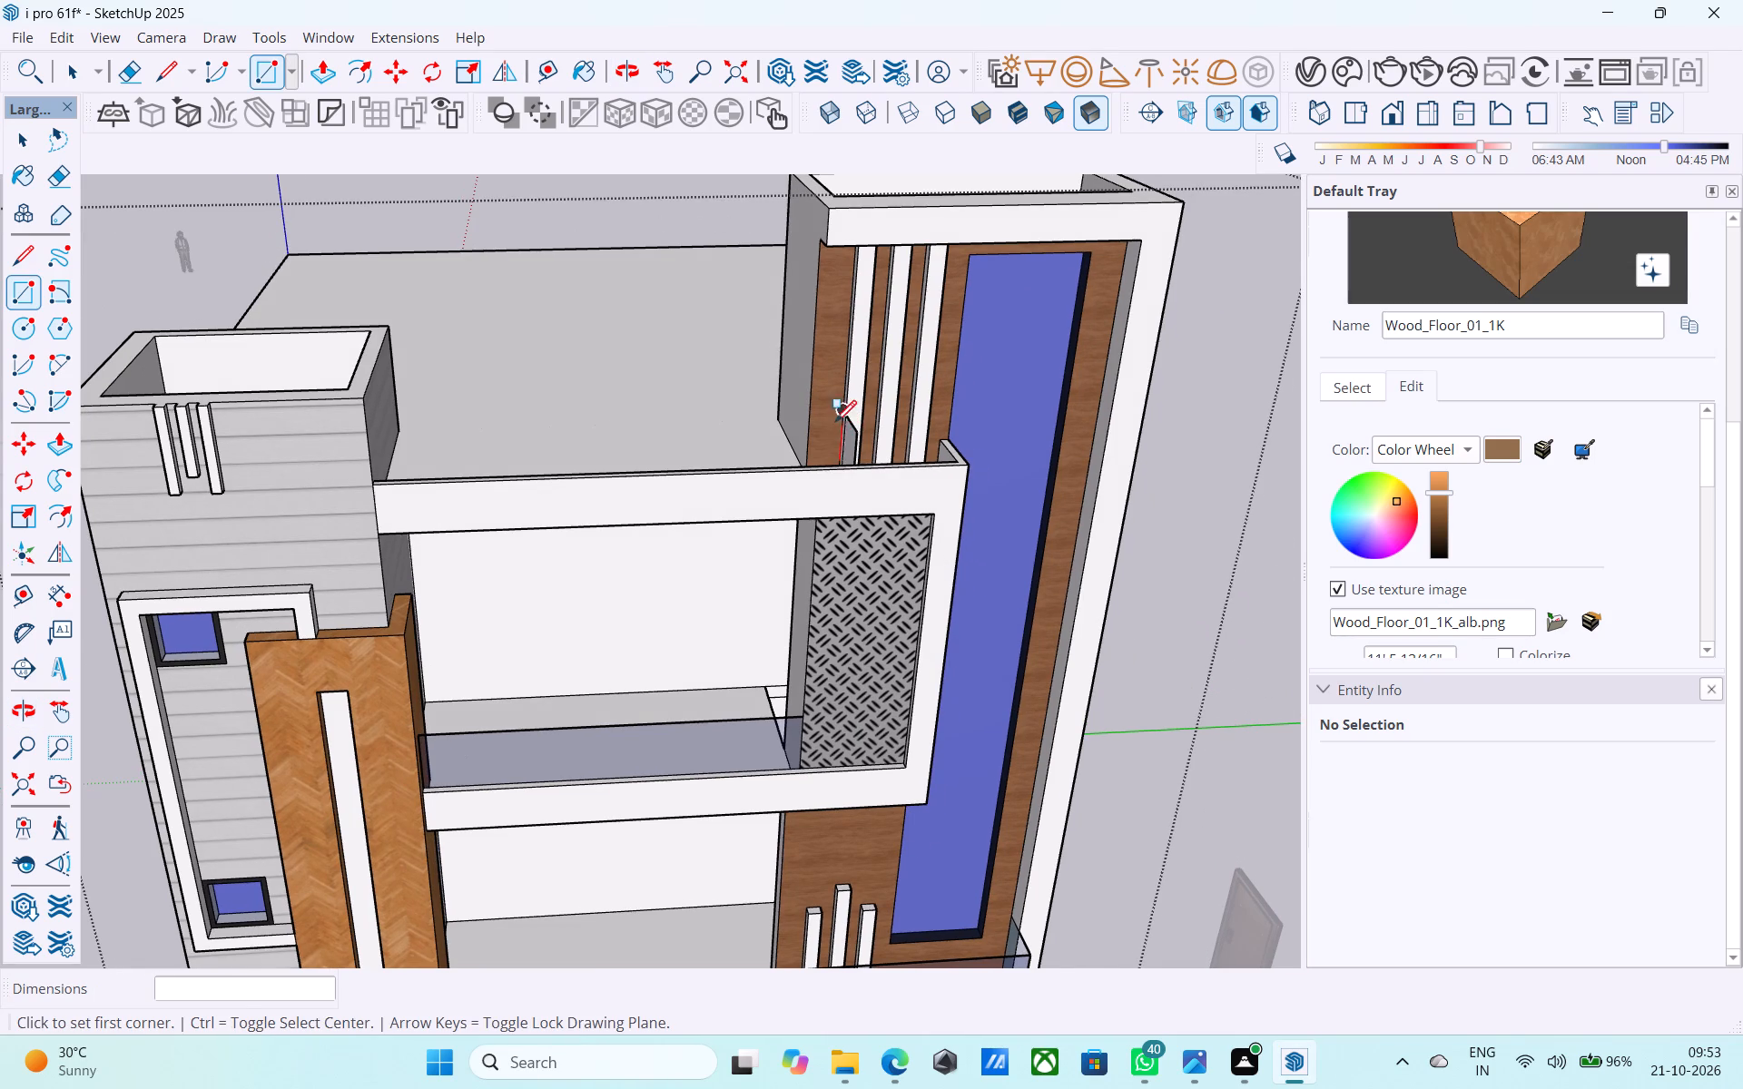
scroll(835, 423, "up", 14)
left_click(903, 442)
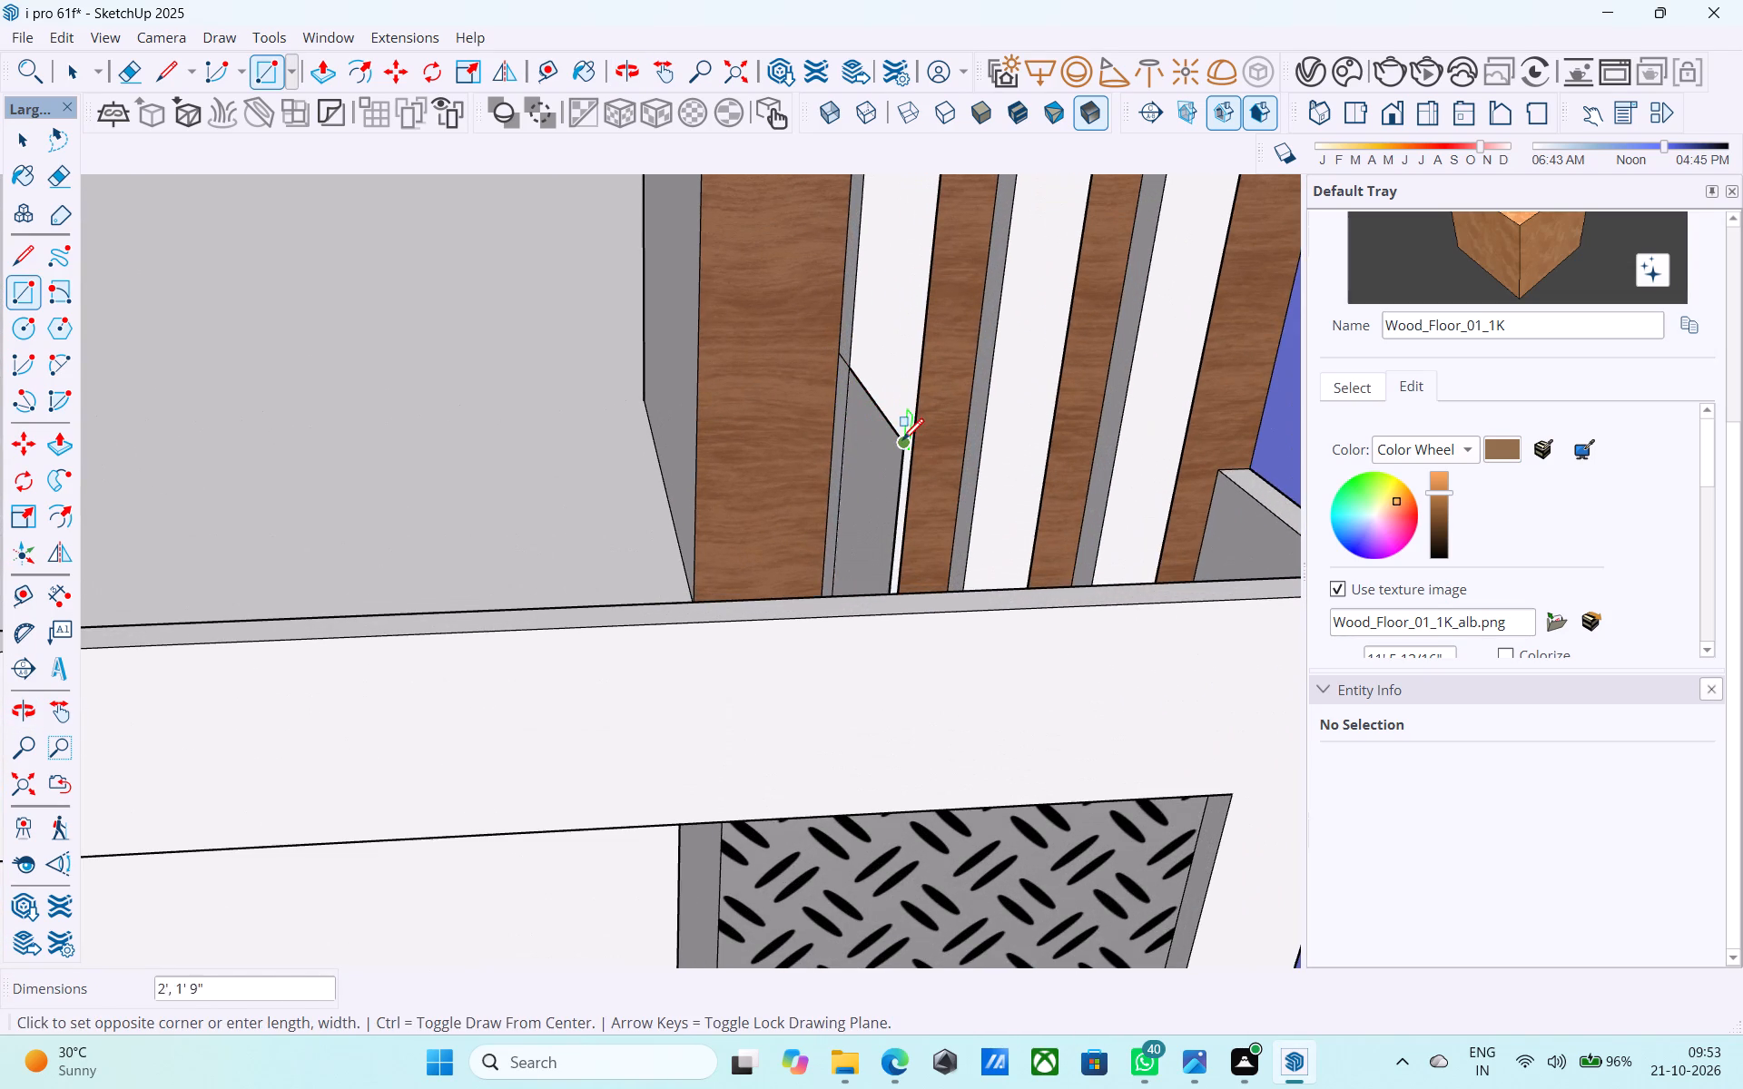
scroll(902, 442, "down", 15)
middle_click_drag(243, 451, 195, 452)
scroll(219, 472, "up", 4)
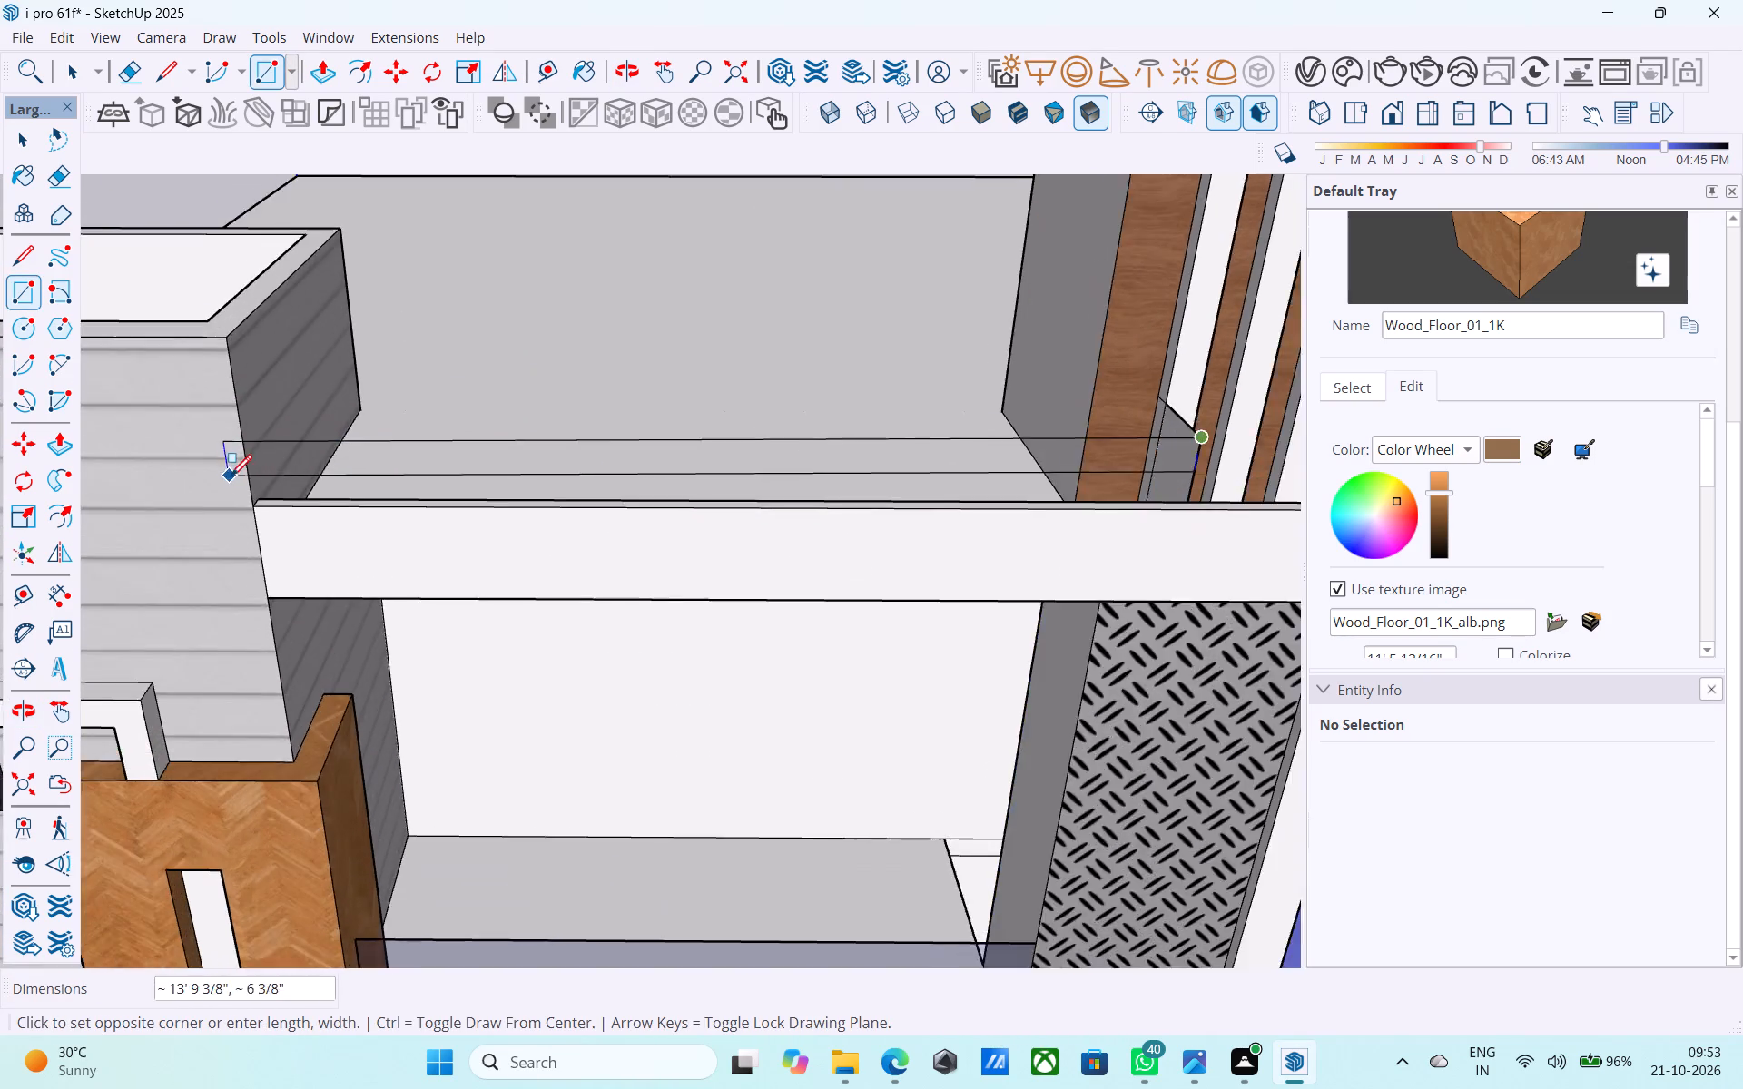
scroll(231, 478, "up", 10)
left_click(275, 513)
Examine the new parapet panel between the two towers within the whole front elevation.
scroll(270, 510, "down", 9)
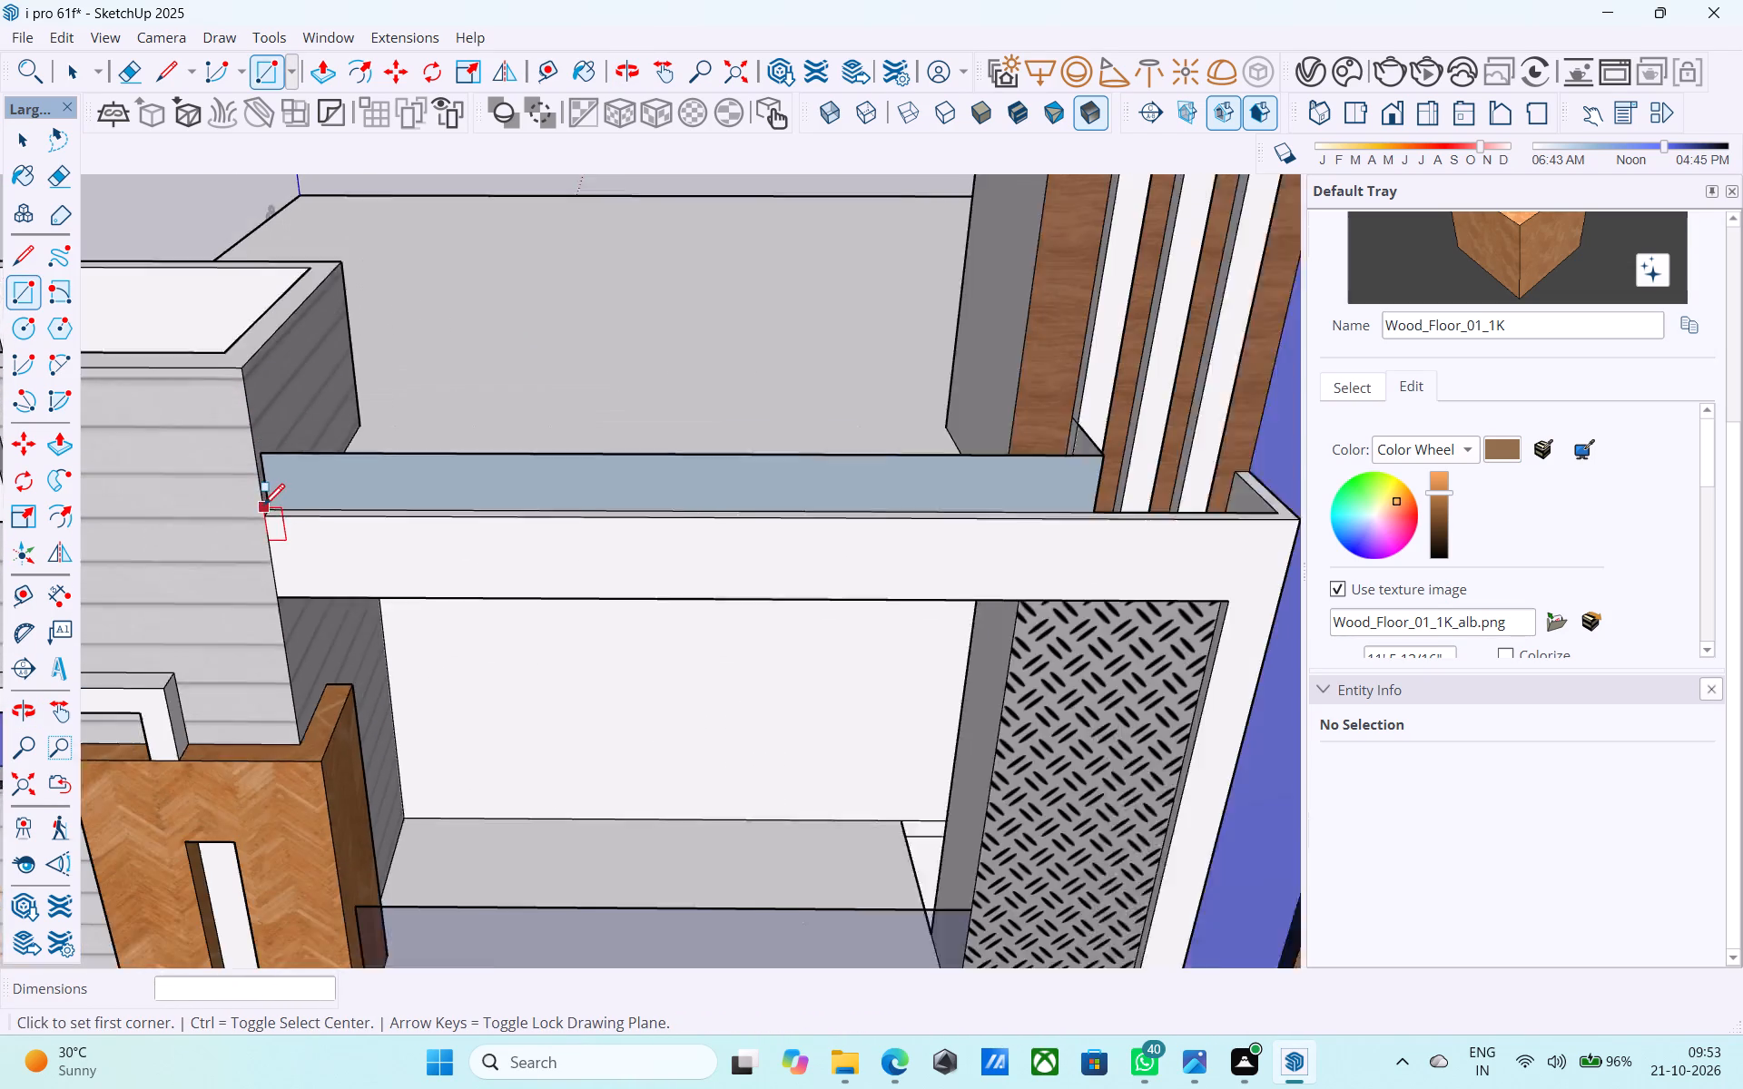
scroll(263, 507, "down", 8)
middle_click_drag(433, 553, 234, 478)
scroll(260, 449, "down", 3)
scroll(391, 478, "up", 1)
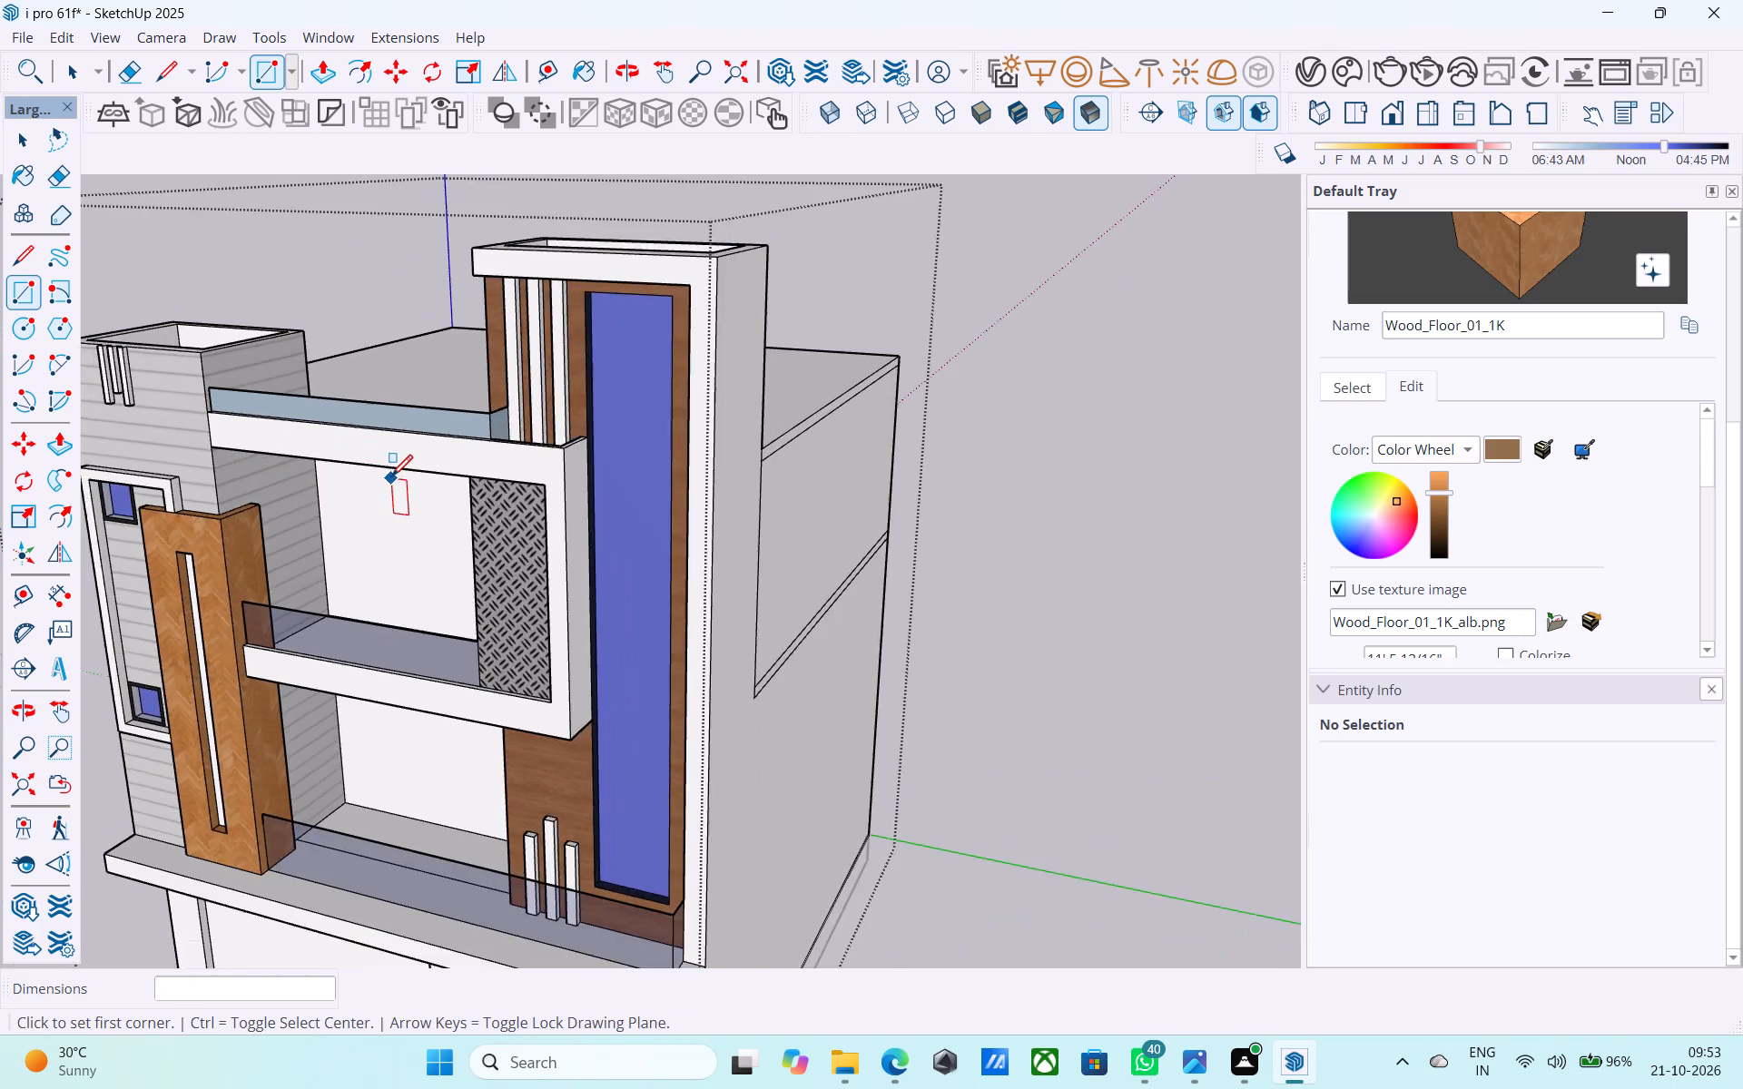
scroll(391, 478, "up", 5)
key("space")
scroll(423, 397, "down", 5)
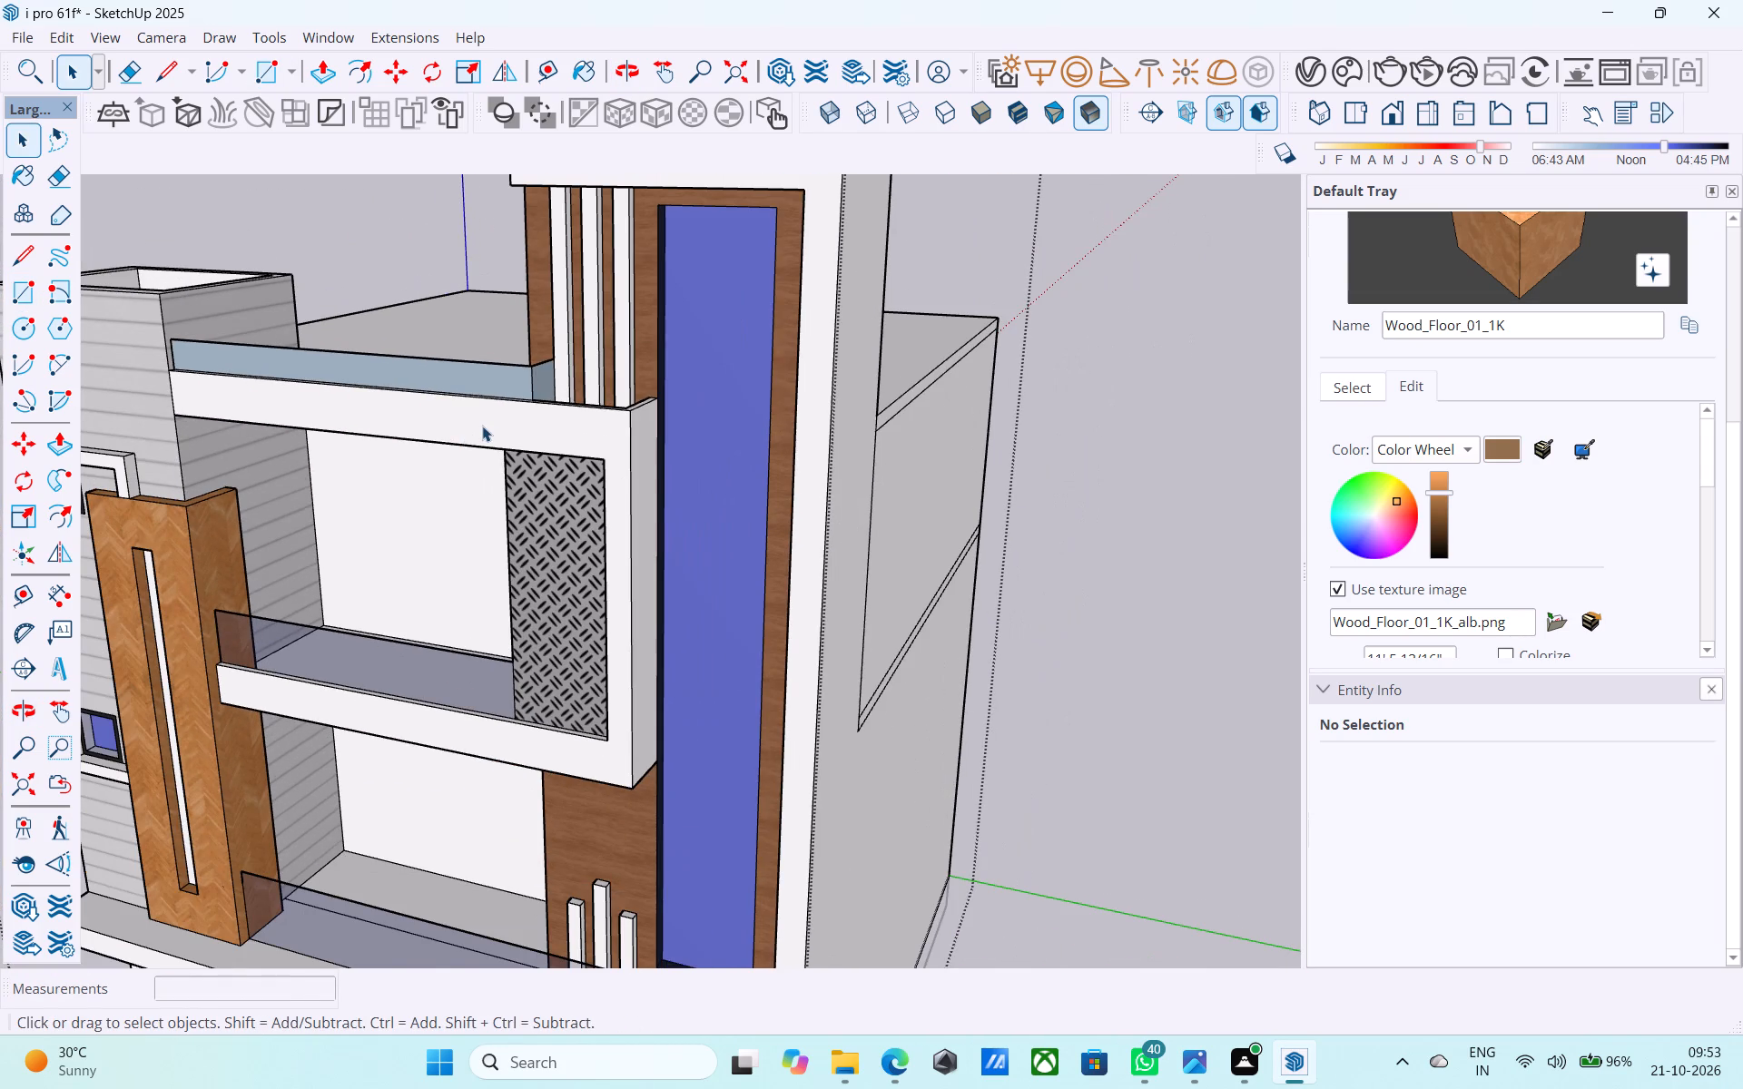
scroll(482, 426, "down", 5)
middle_click_drag(482, 439, 497, 426)
scroll(1501, 515, "up", 2)
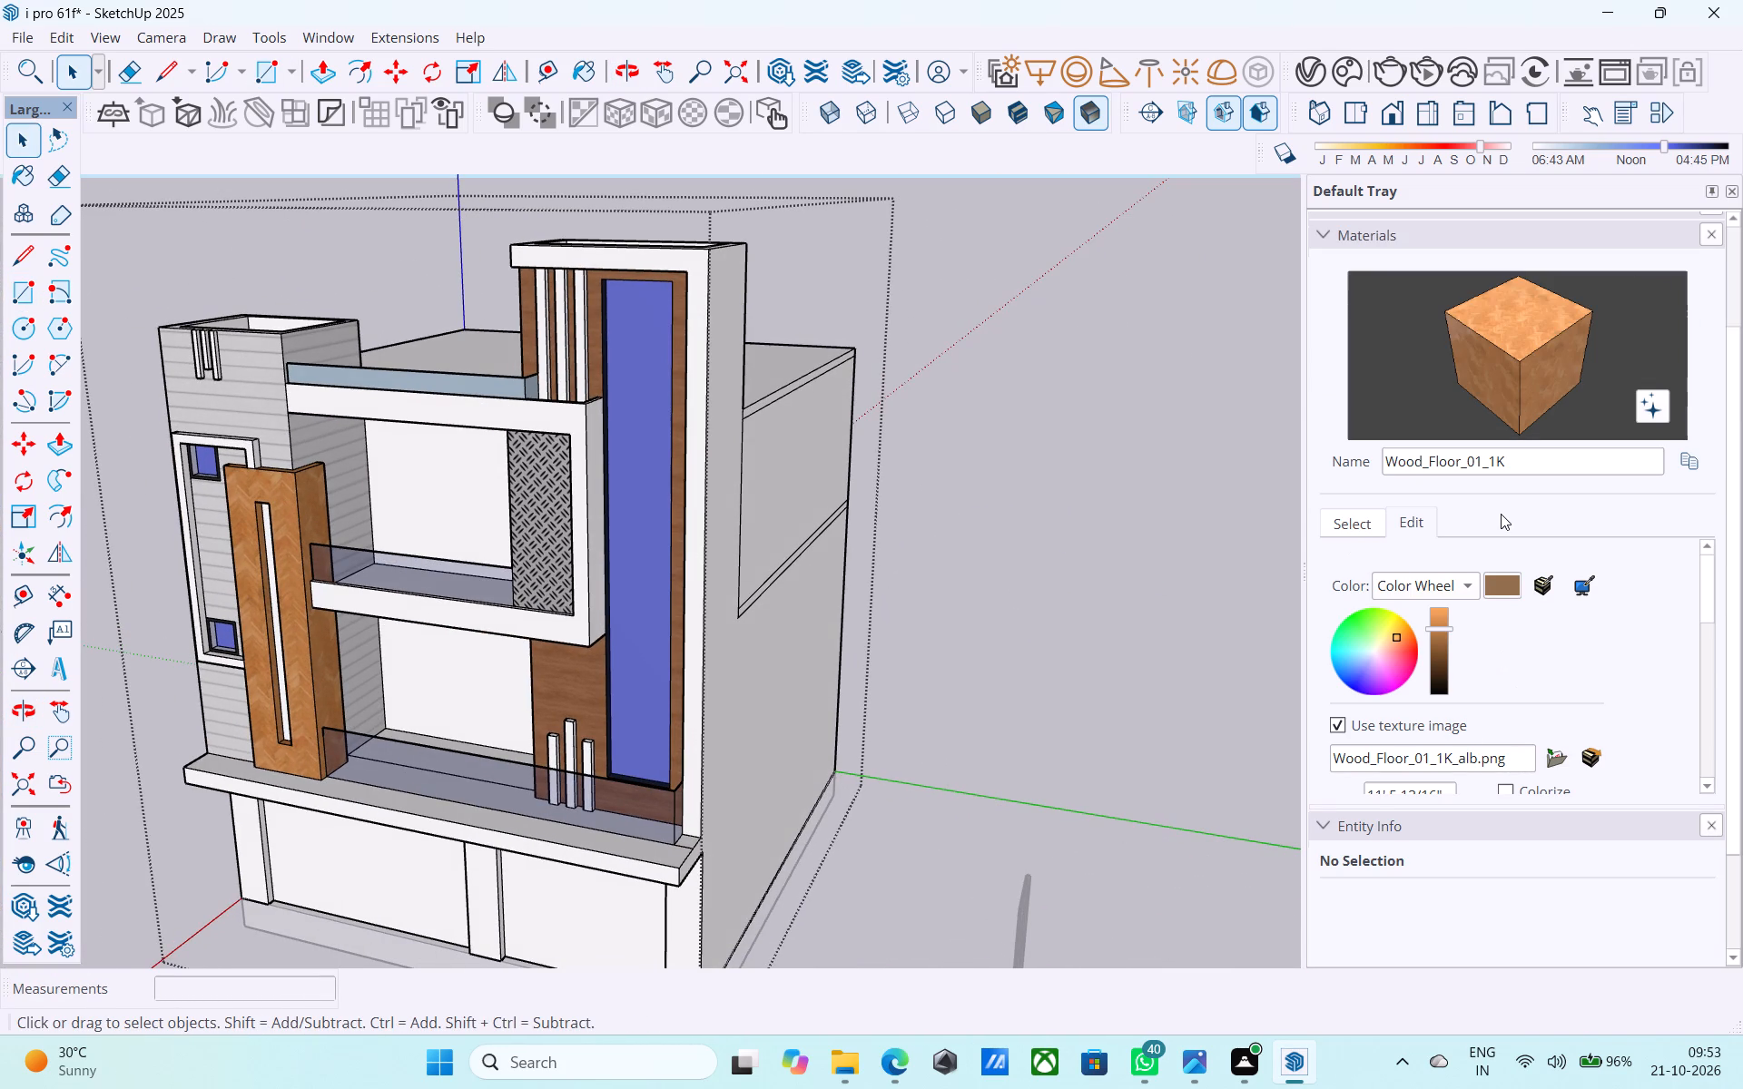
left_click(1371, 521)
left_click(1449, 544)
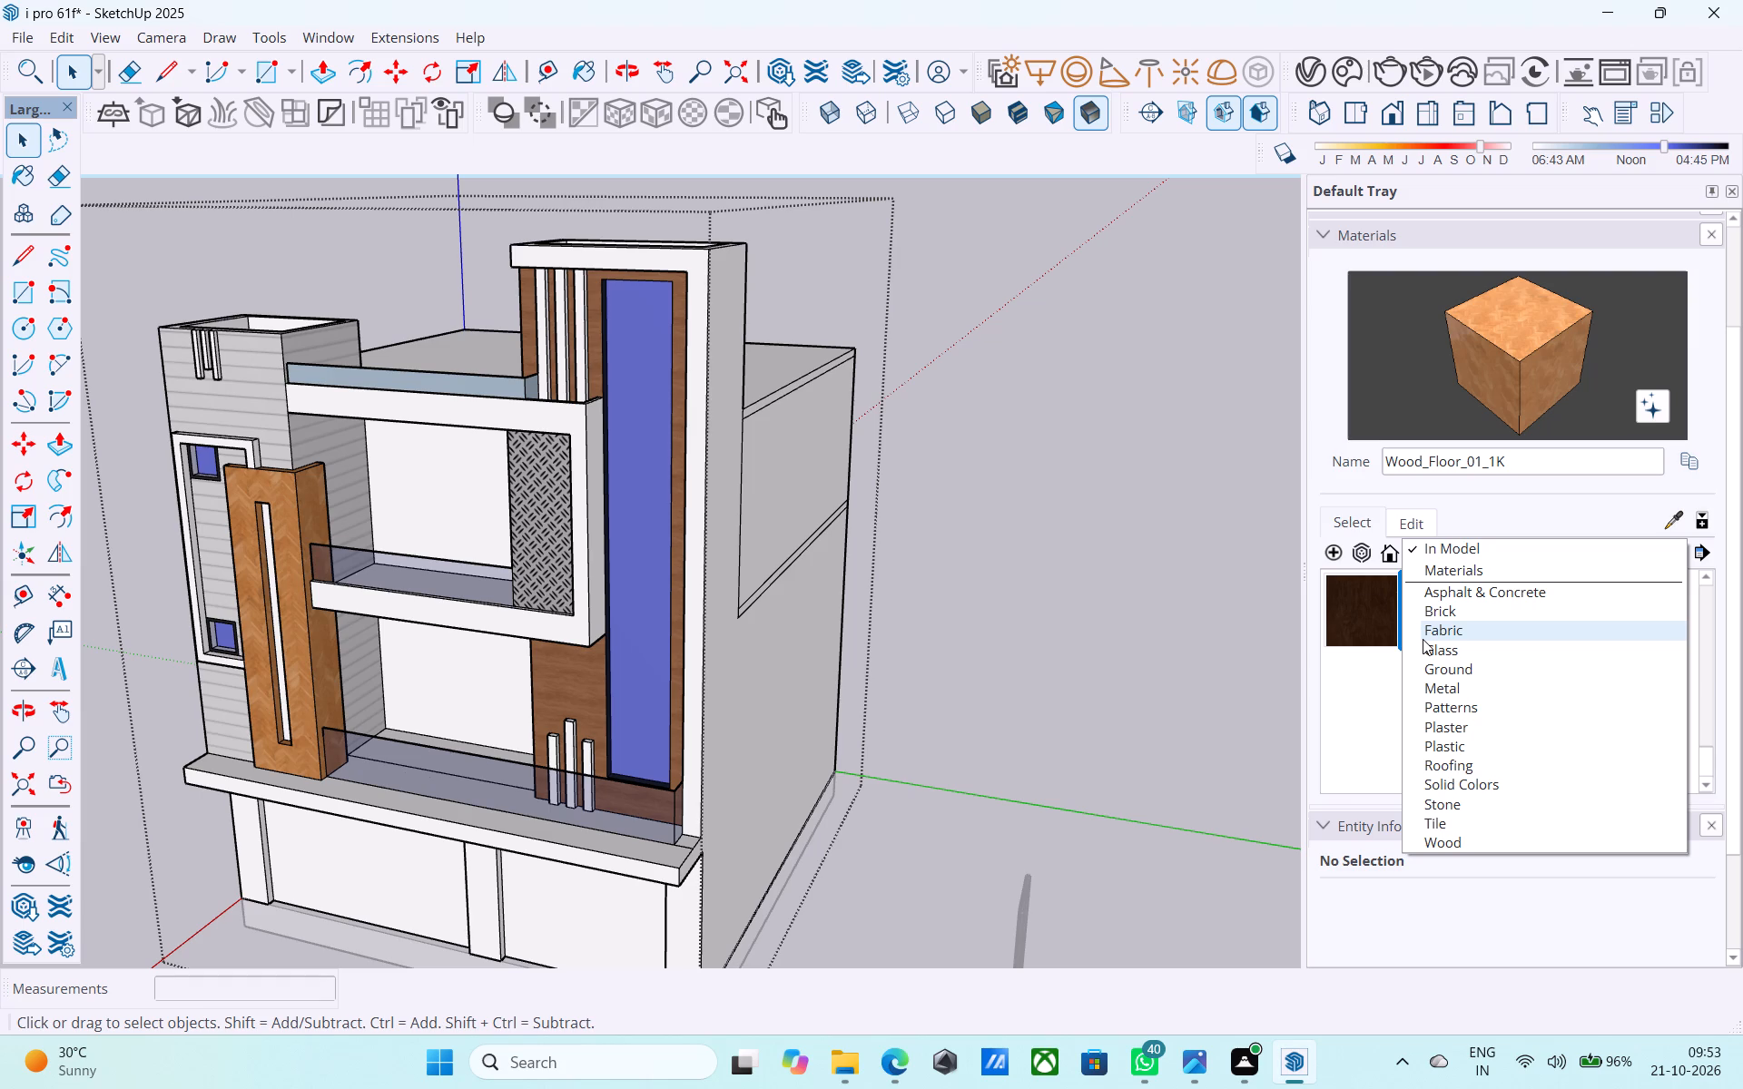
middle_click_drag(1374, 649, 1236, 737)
Copy the long front parapet face 1" outward onto the beam's top.
middle_click_drag(1250, 511, 1001, 680)
scroll(379, 500, "up", 8)
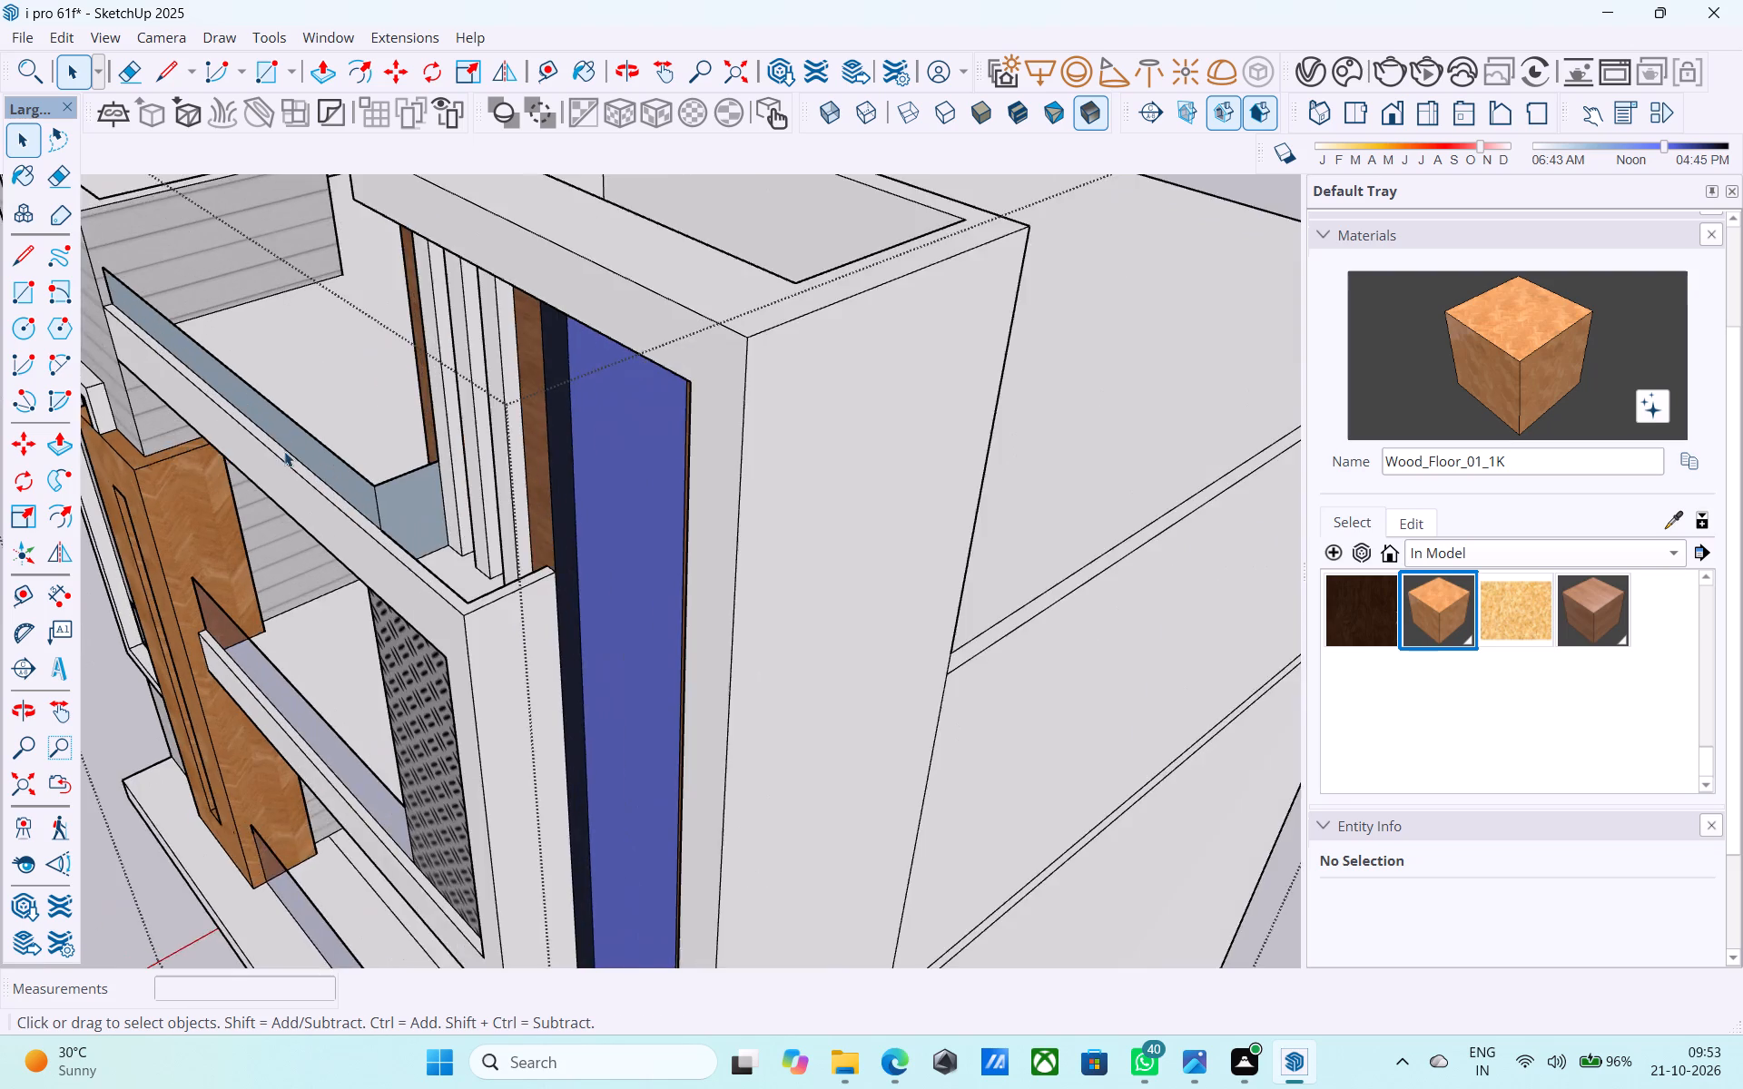
scroll(284, 451, "up", 4)
scroll(308, 355, "down", 5)
scroll(263, 435, "up", 5)
scroll(304, 356, "down", 4)
scroll(272, 310, "up", 3)
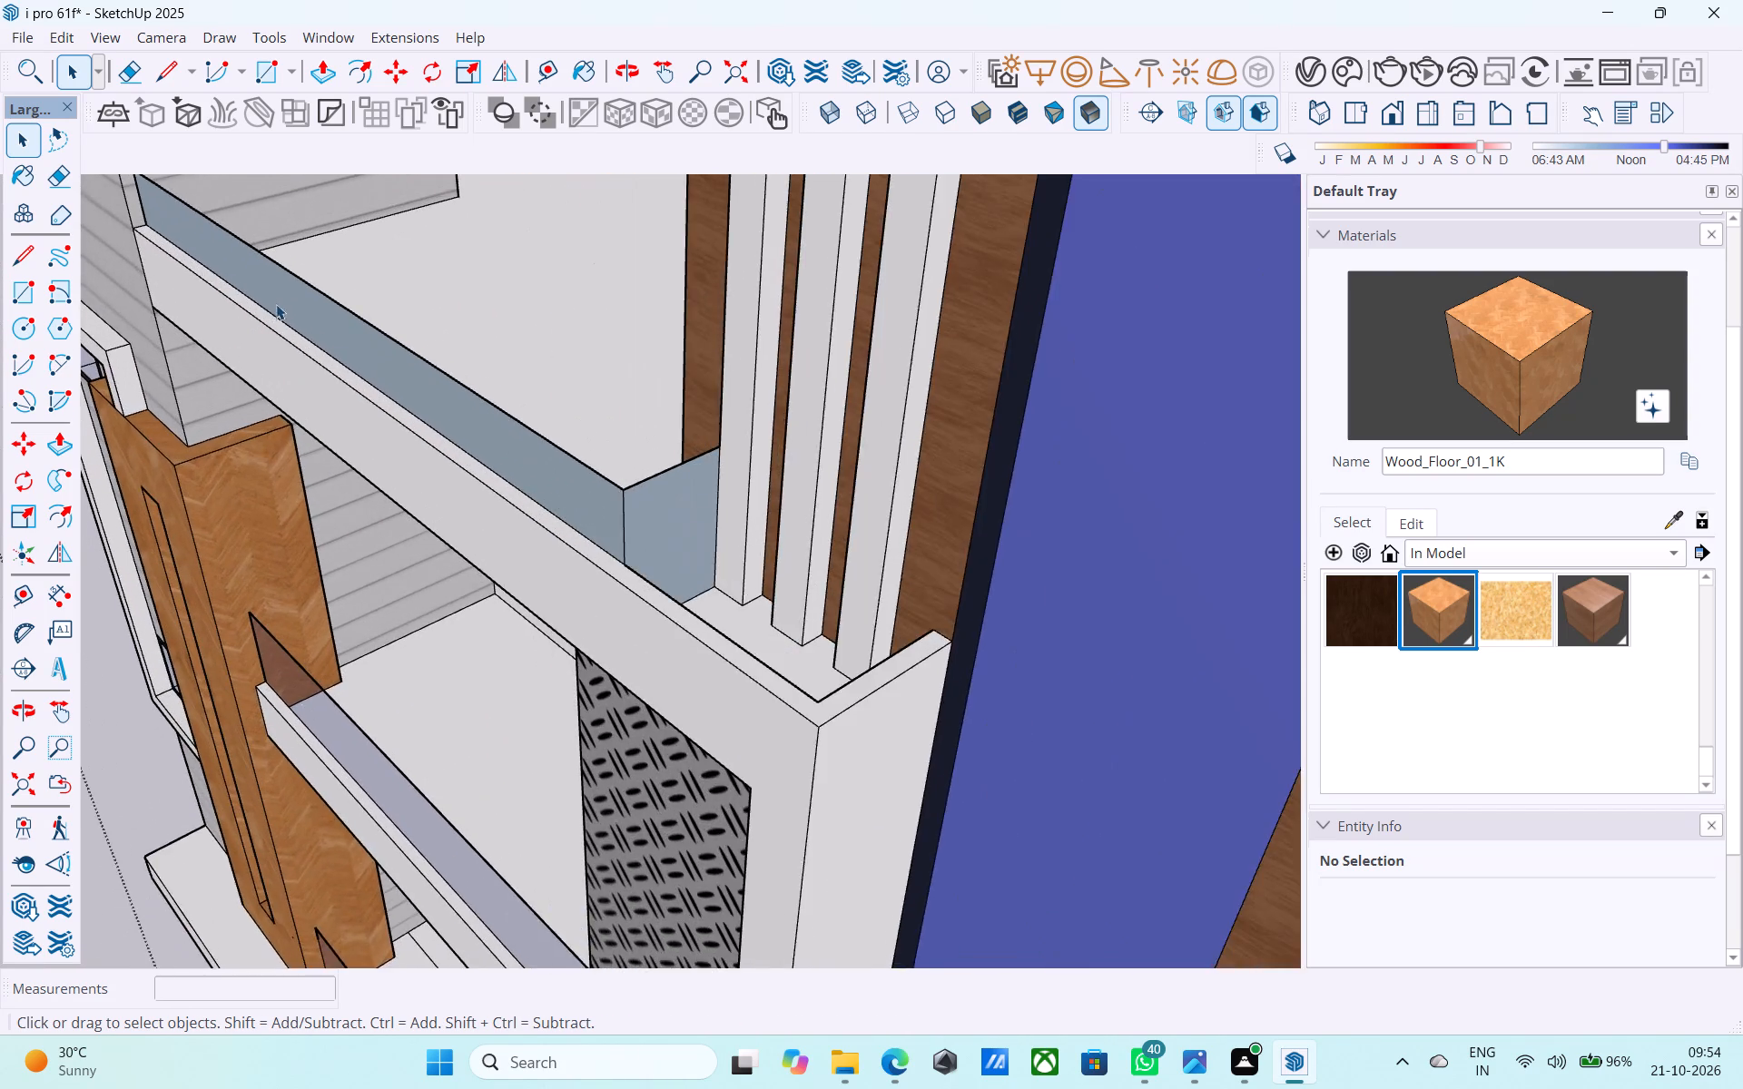
scroll(281, 304, "down", 4)
scroll(354, 311, "up", 3)
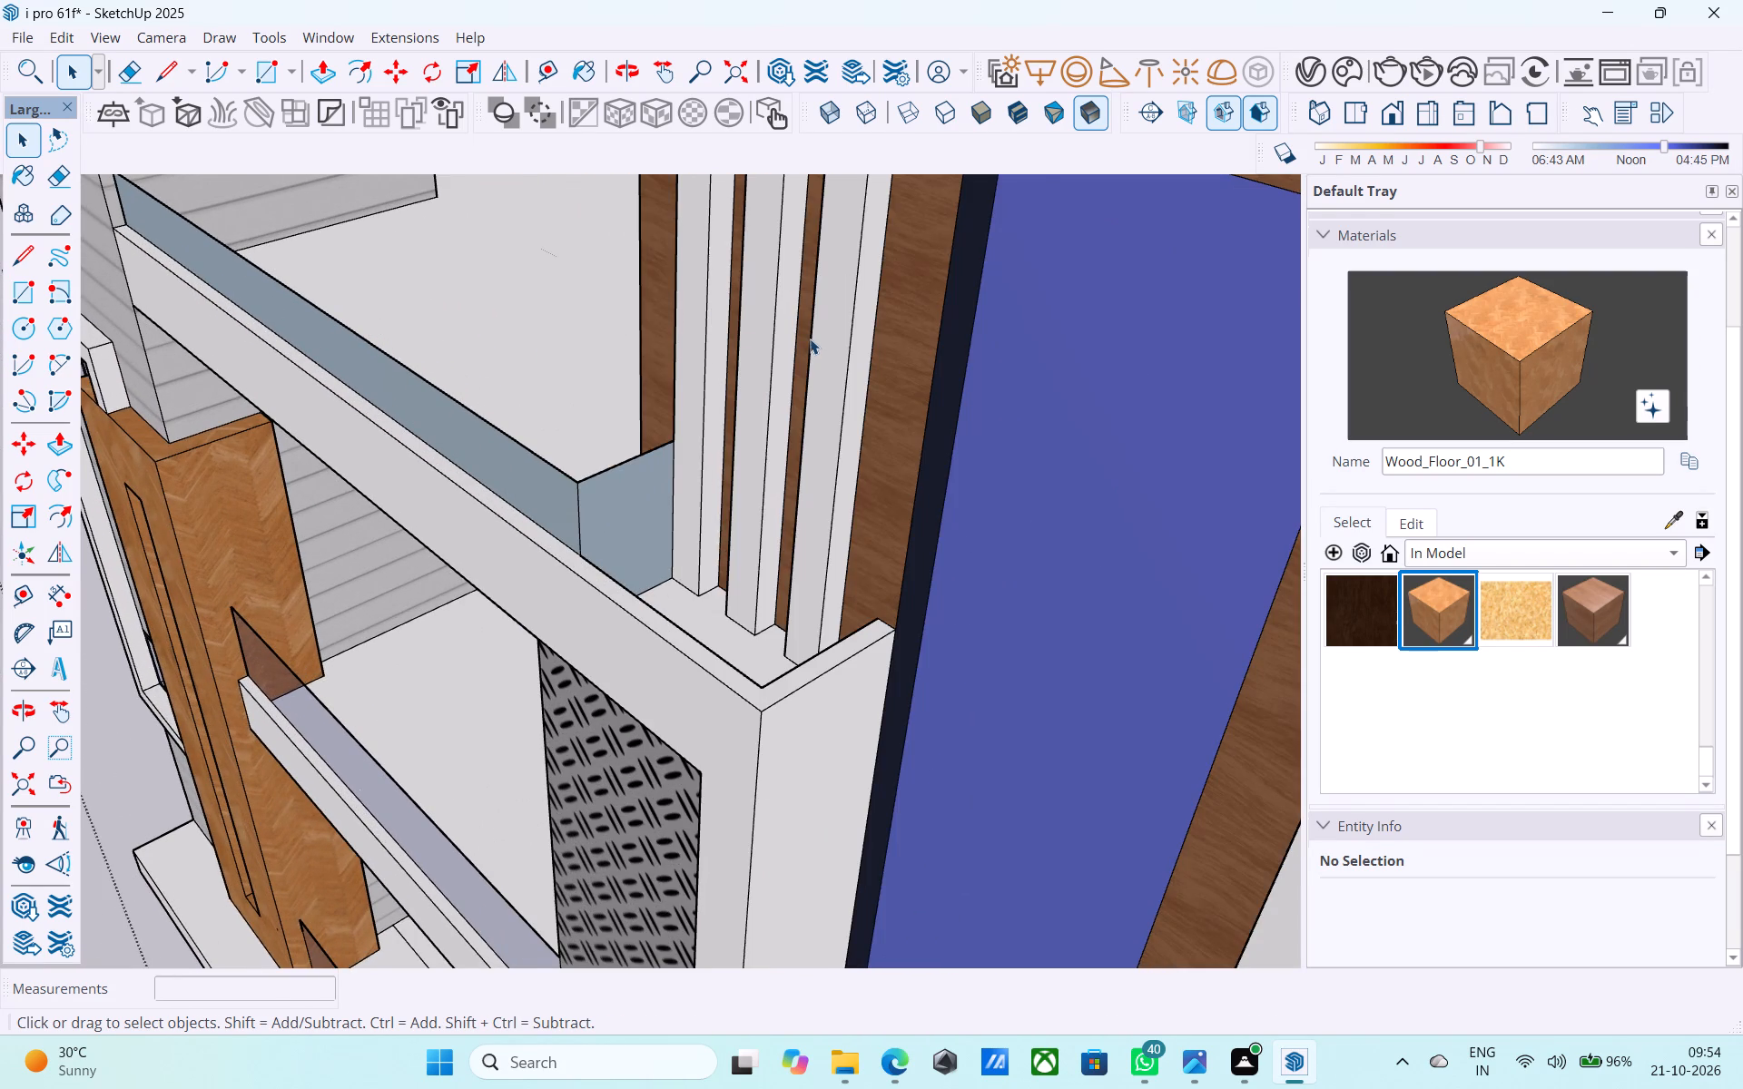
scroll(809, 348, "down", 3)
scroll(284, 248, "up", 3)
left_click(256, 230)
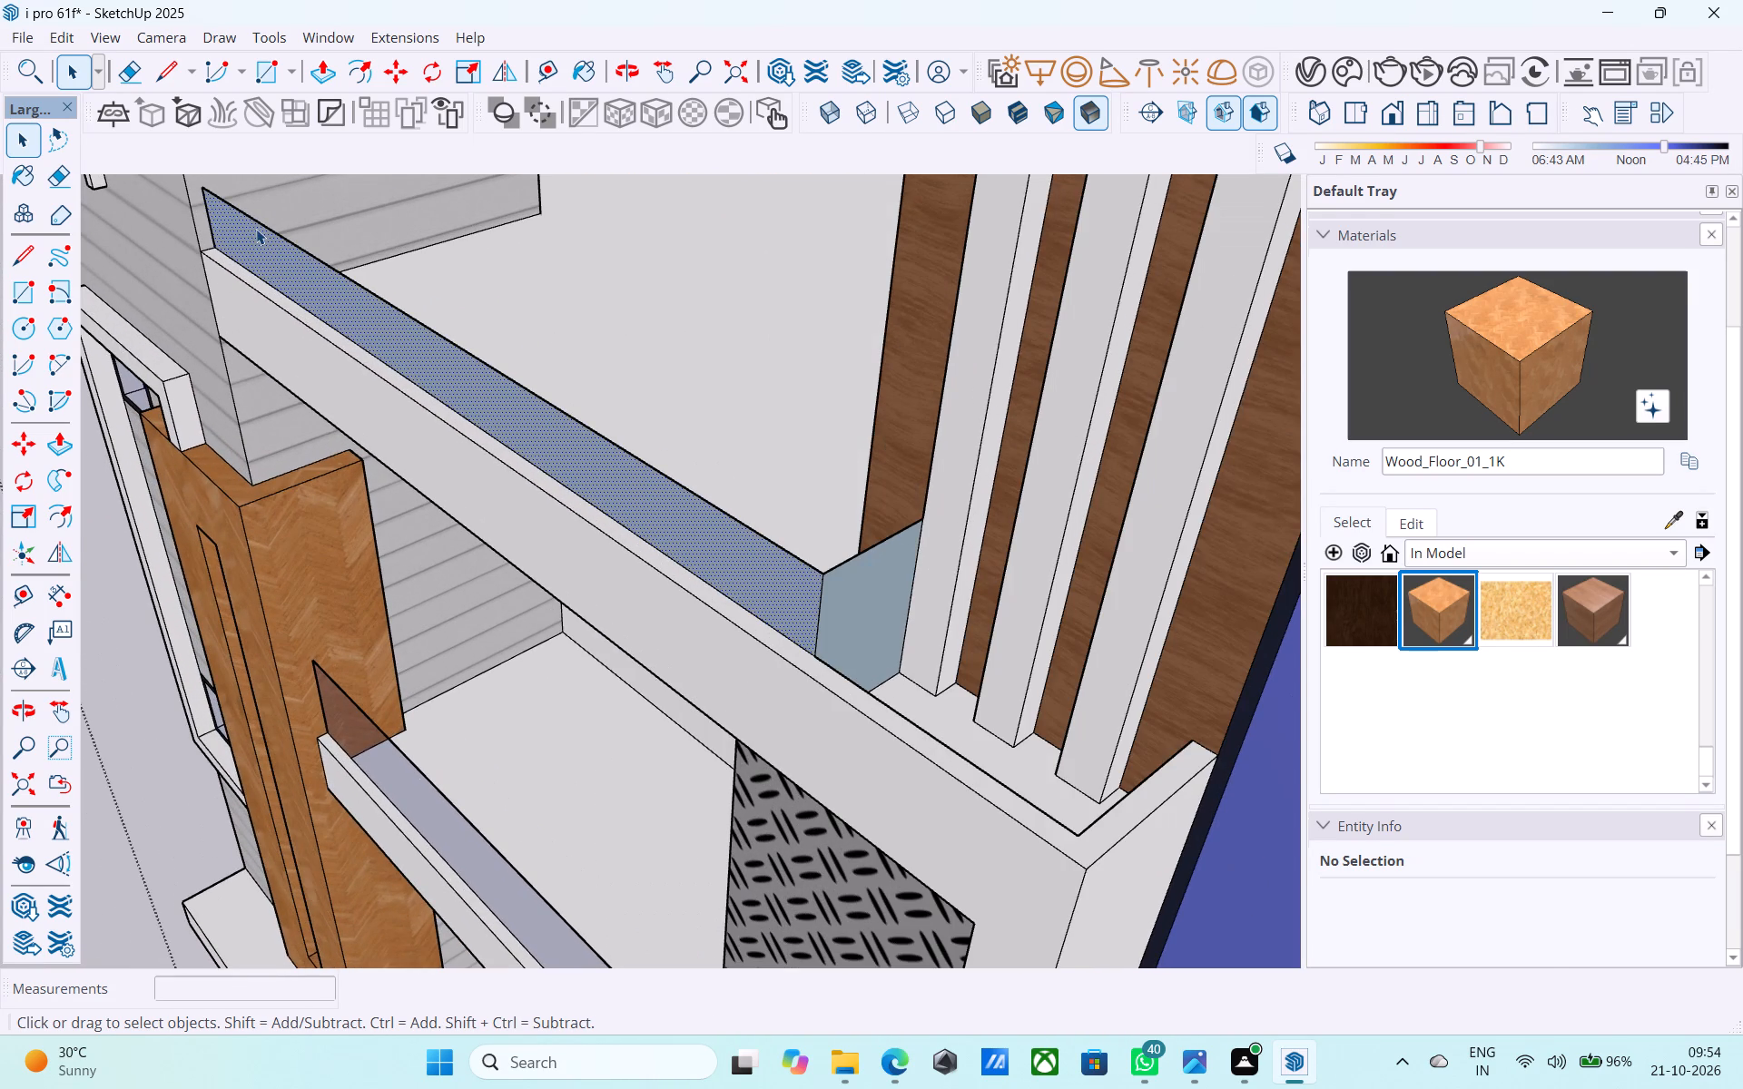
key("m")
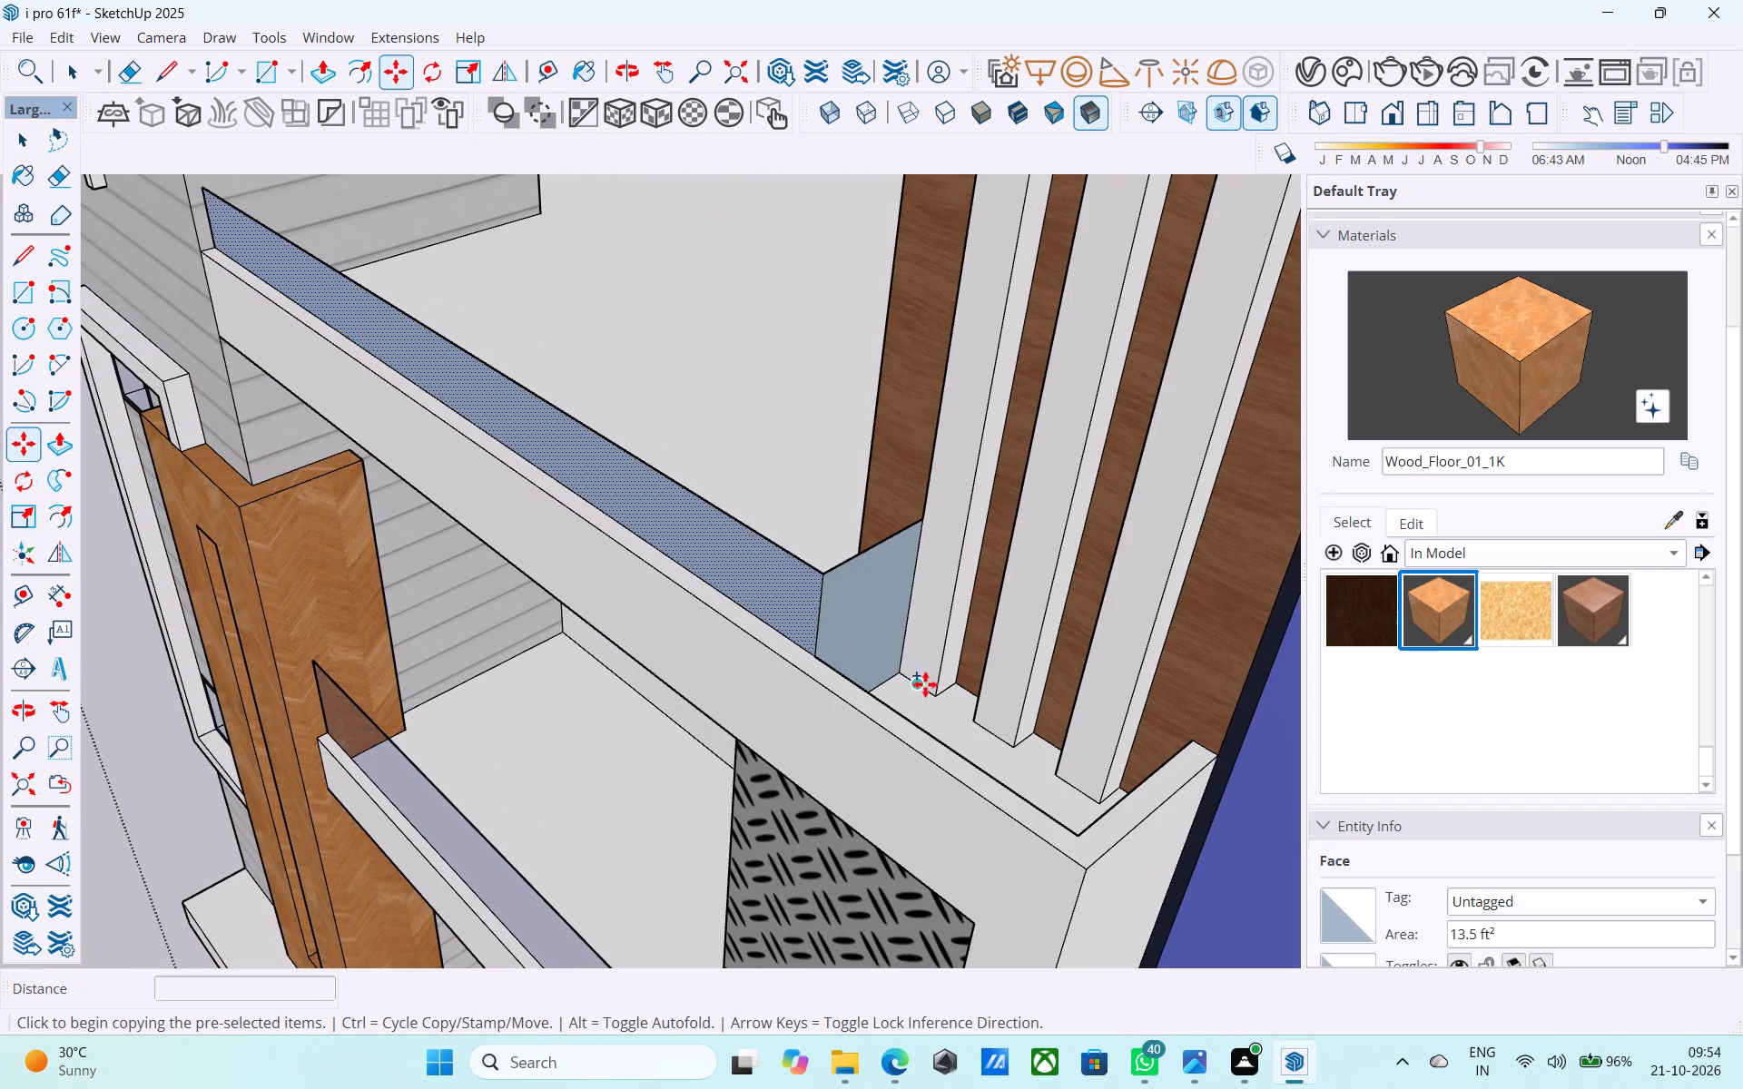
scroll(899, 691, "up", 4)
left_click(771, 637)
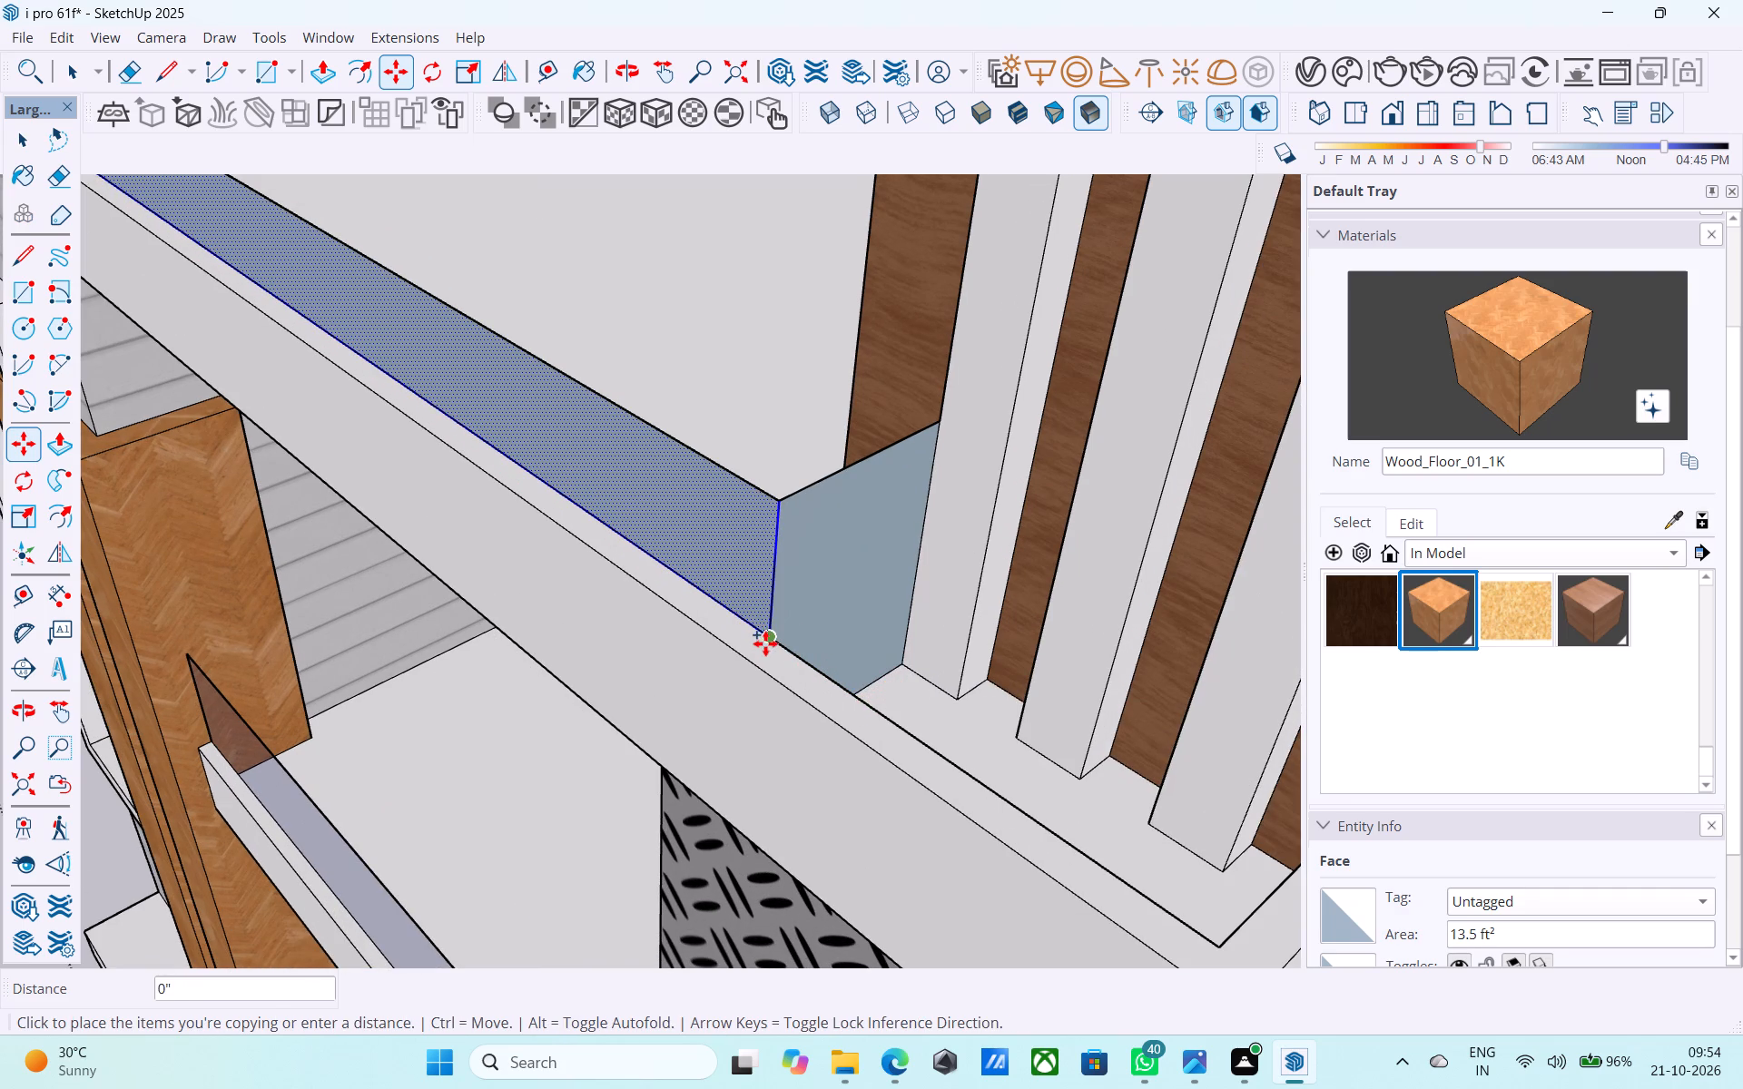
scroll(762, 654, "up", 2)
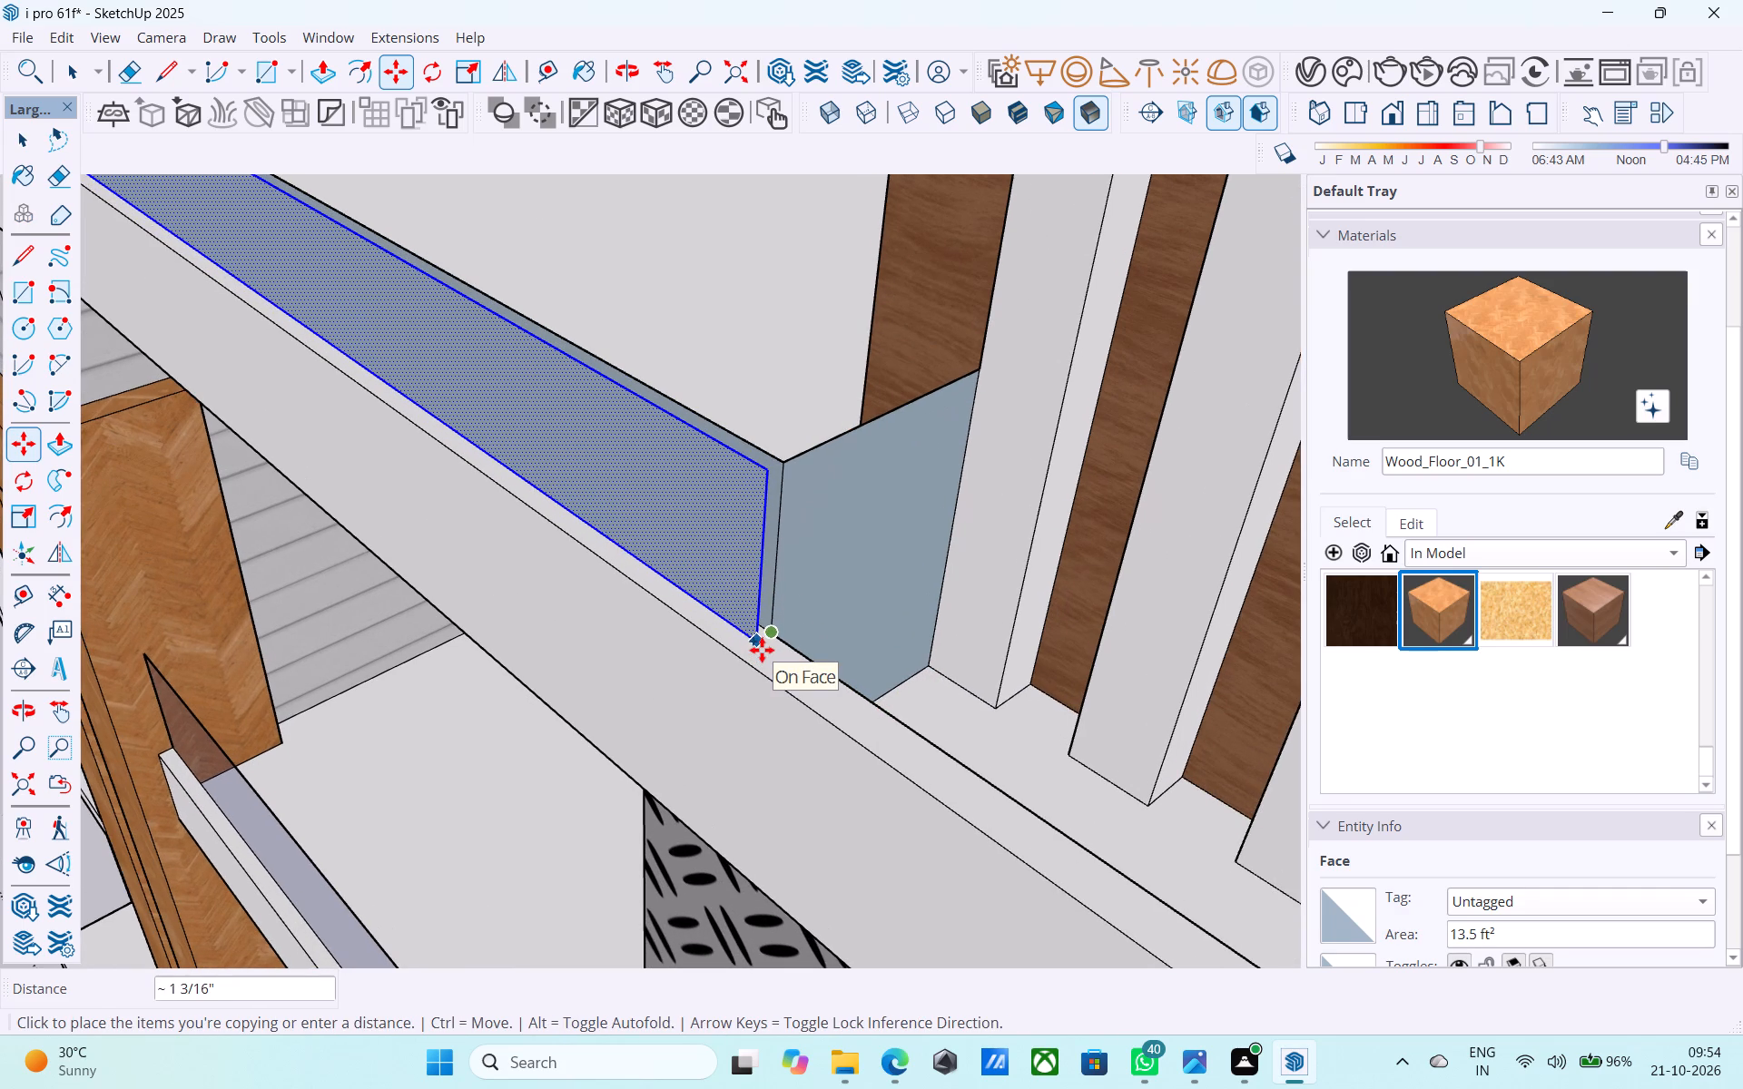
type("1\"")
key("Return")
Reverse the copied outer parapet face.
key("l")
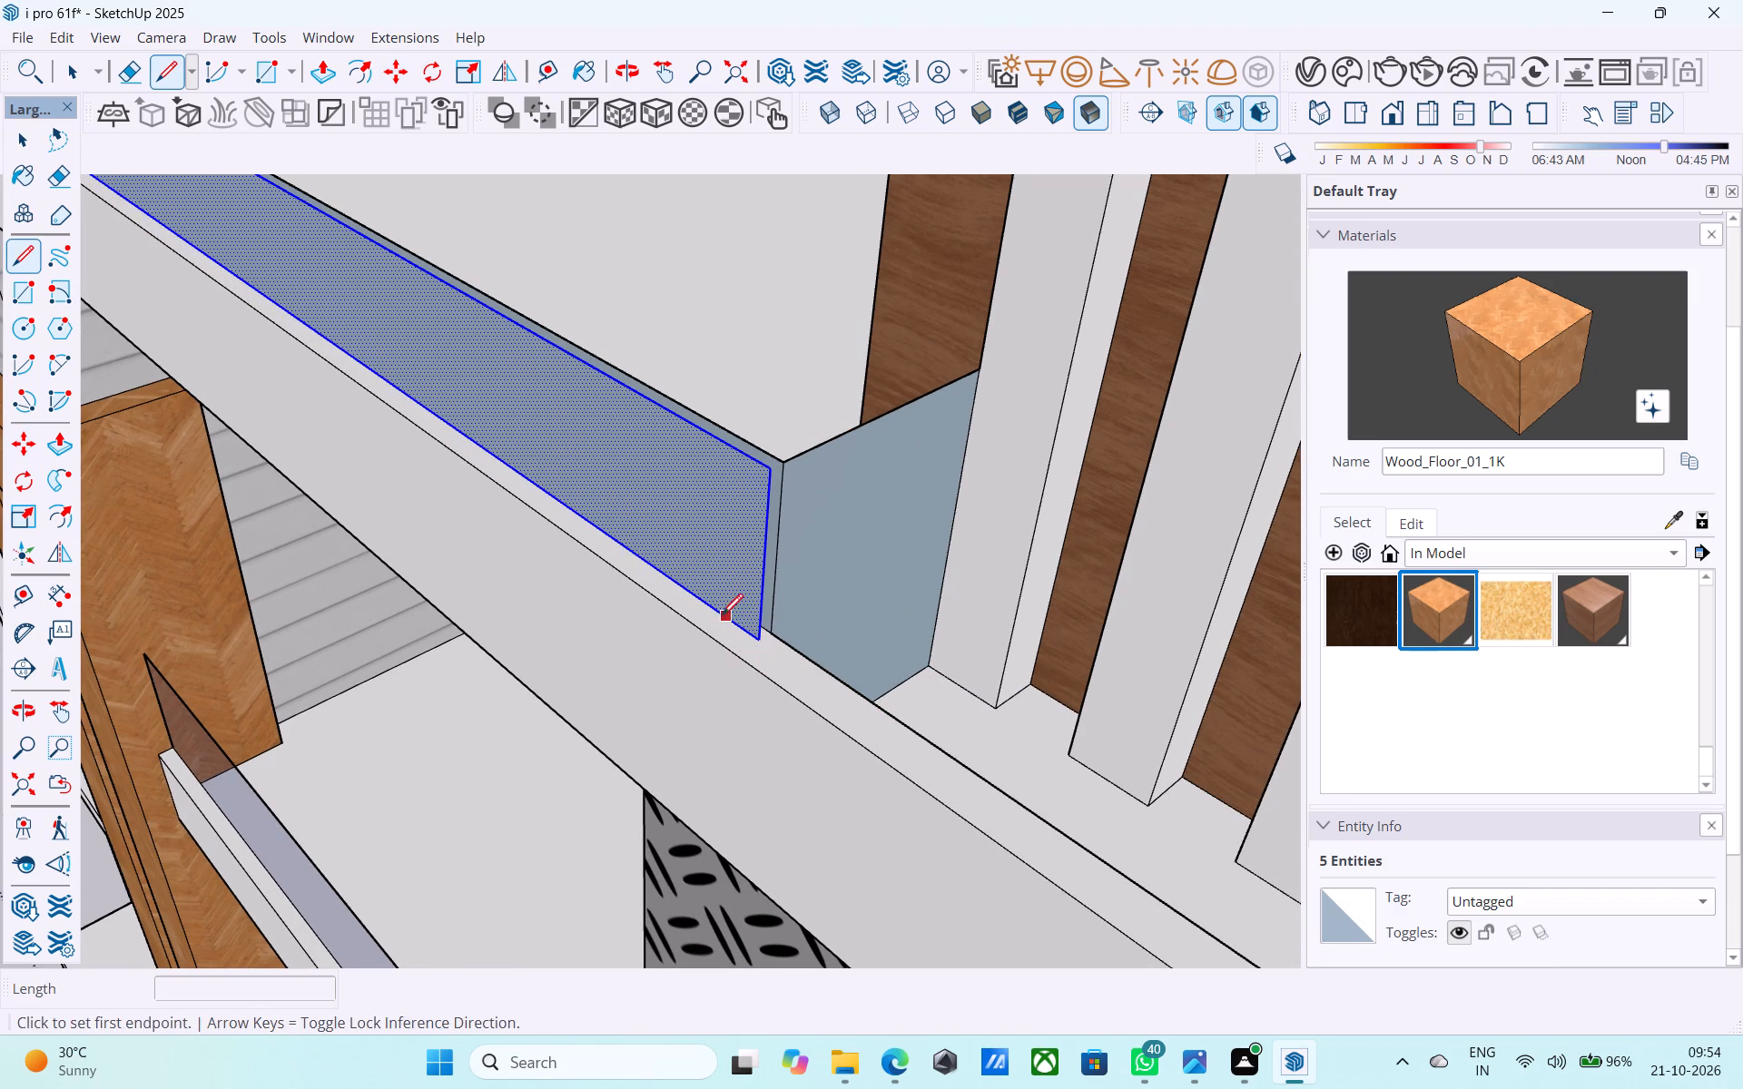
key("space")
left_click(710, 548)
right_click(708, 548)
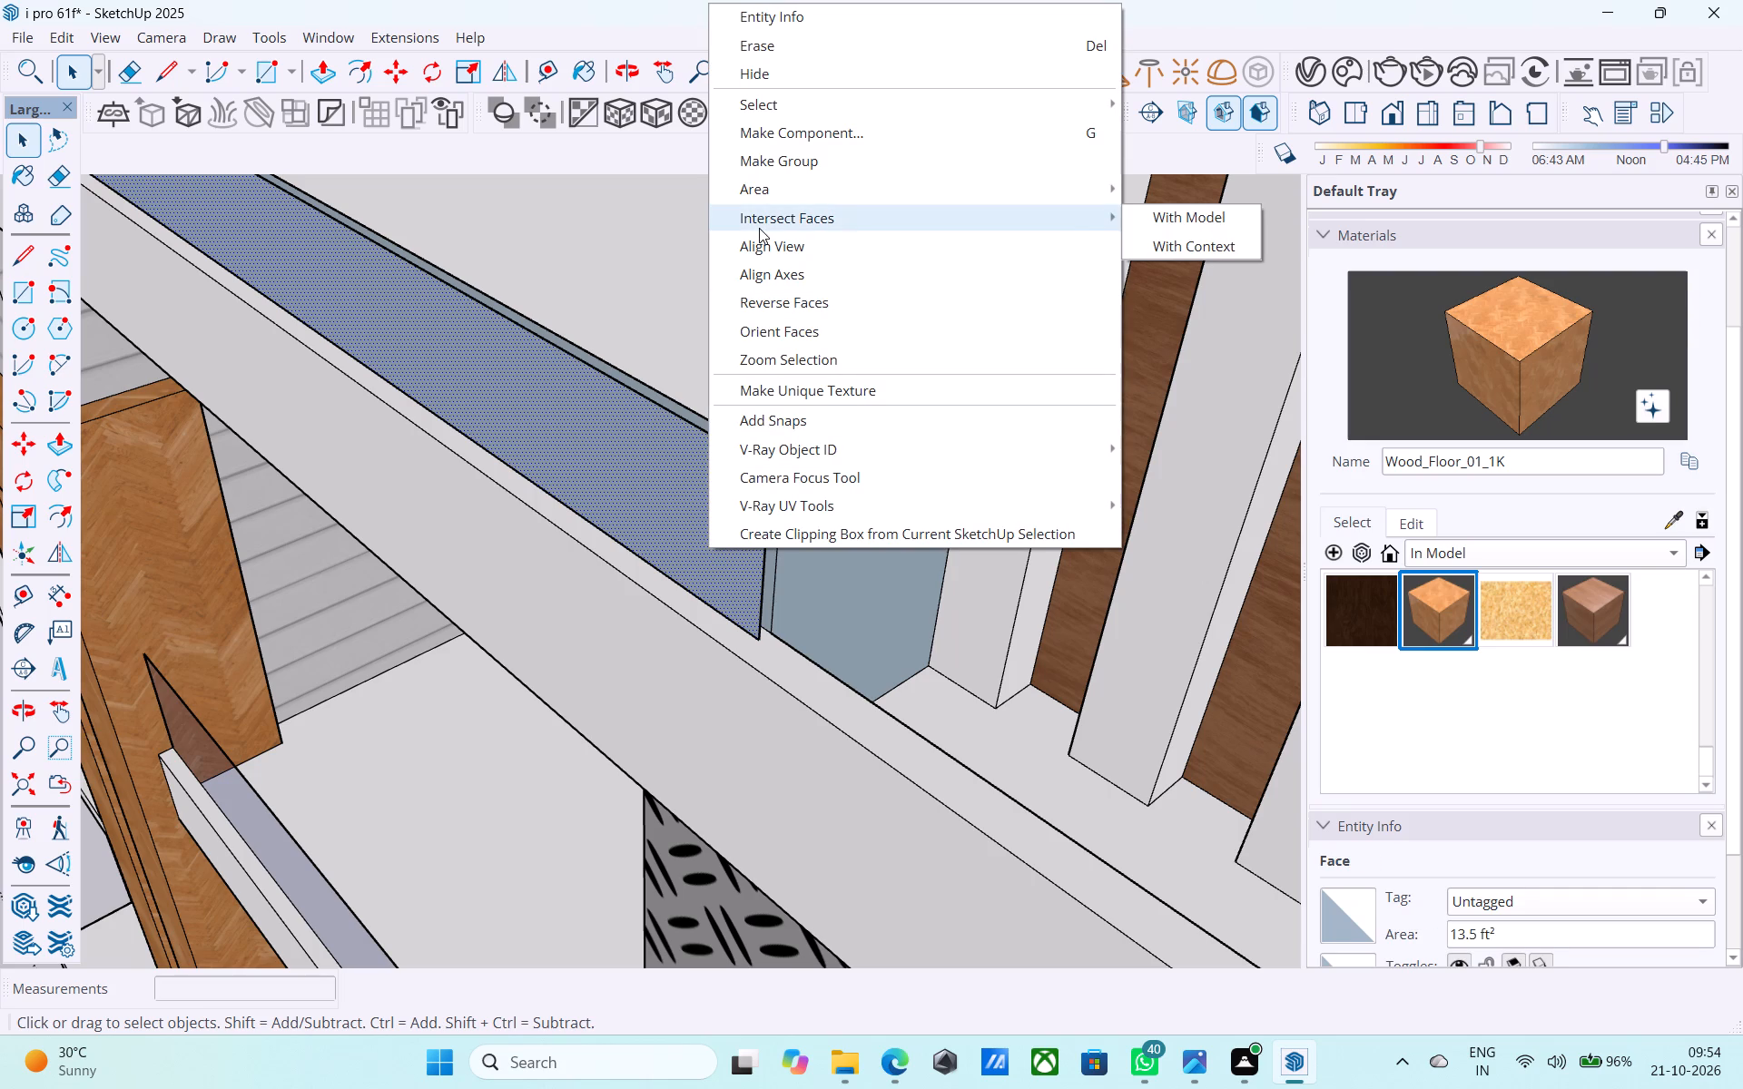
left_click(797, 295)
Join the two parapet faces with 1" lines at the top and bottom corners of the end nearest the taller tower.
middle_click_drag(735, 400, 716, 446)
key("l")
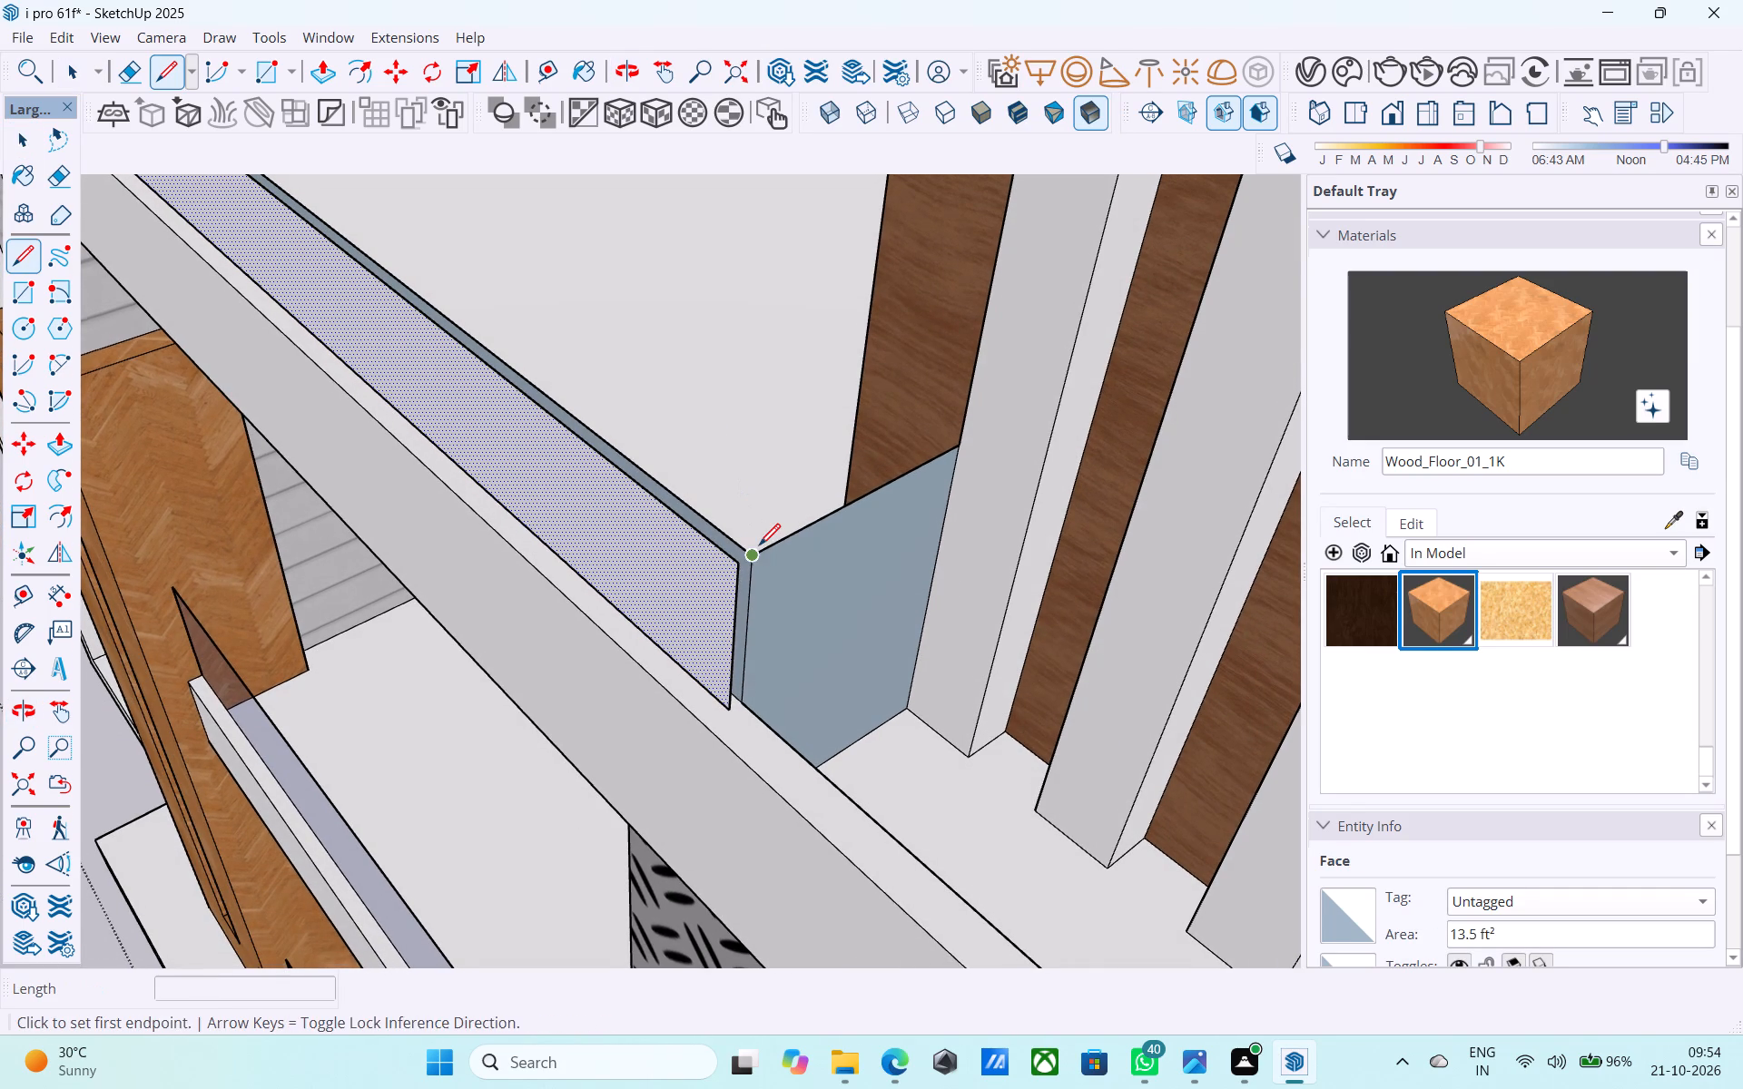
scroll(759, 547, "up", 4)
left_click(759, 547)
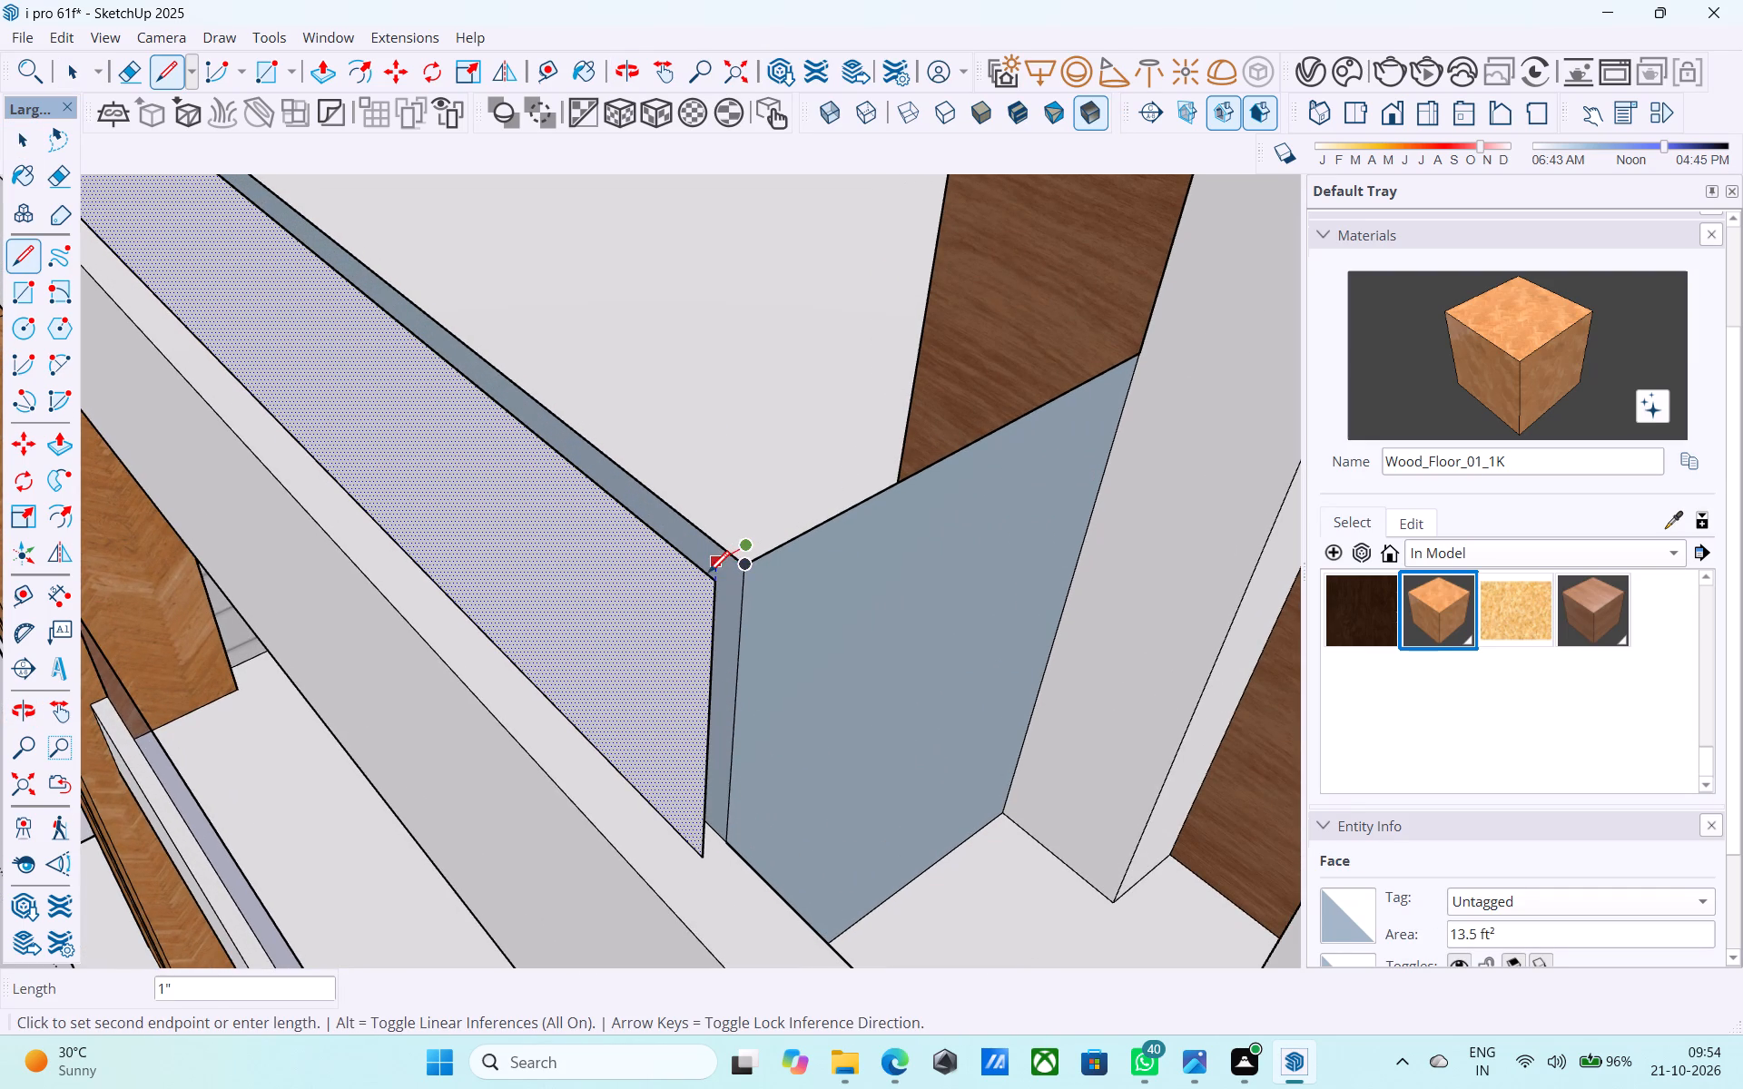
key("l")
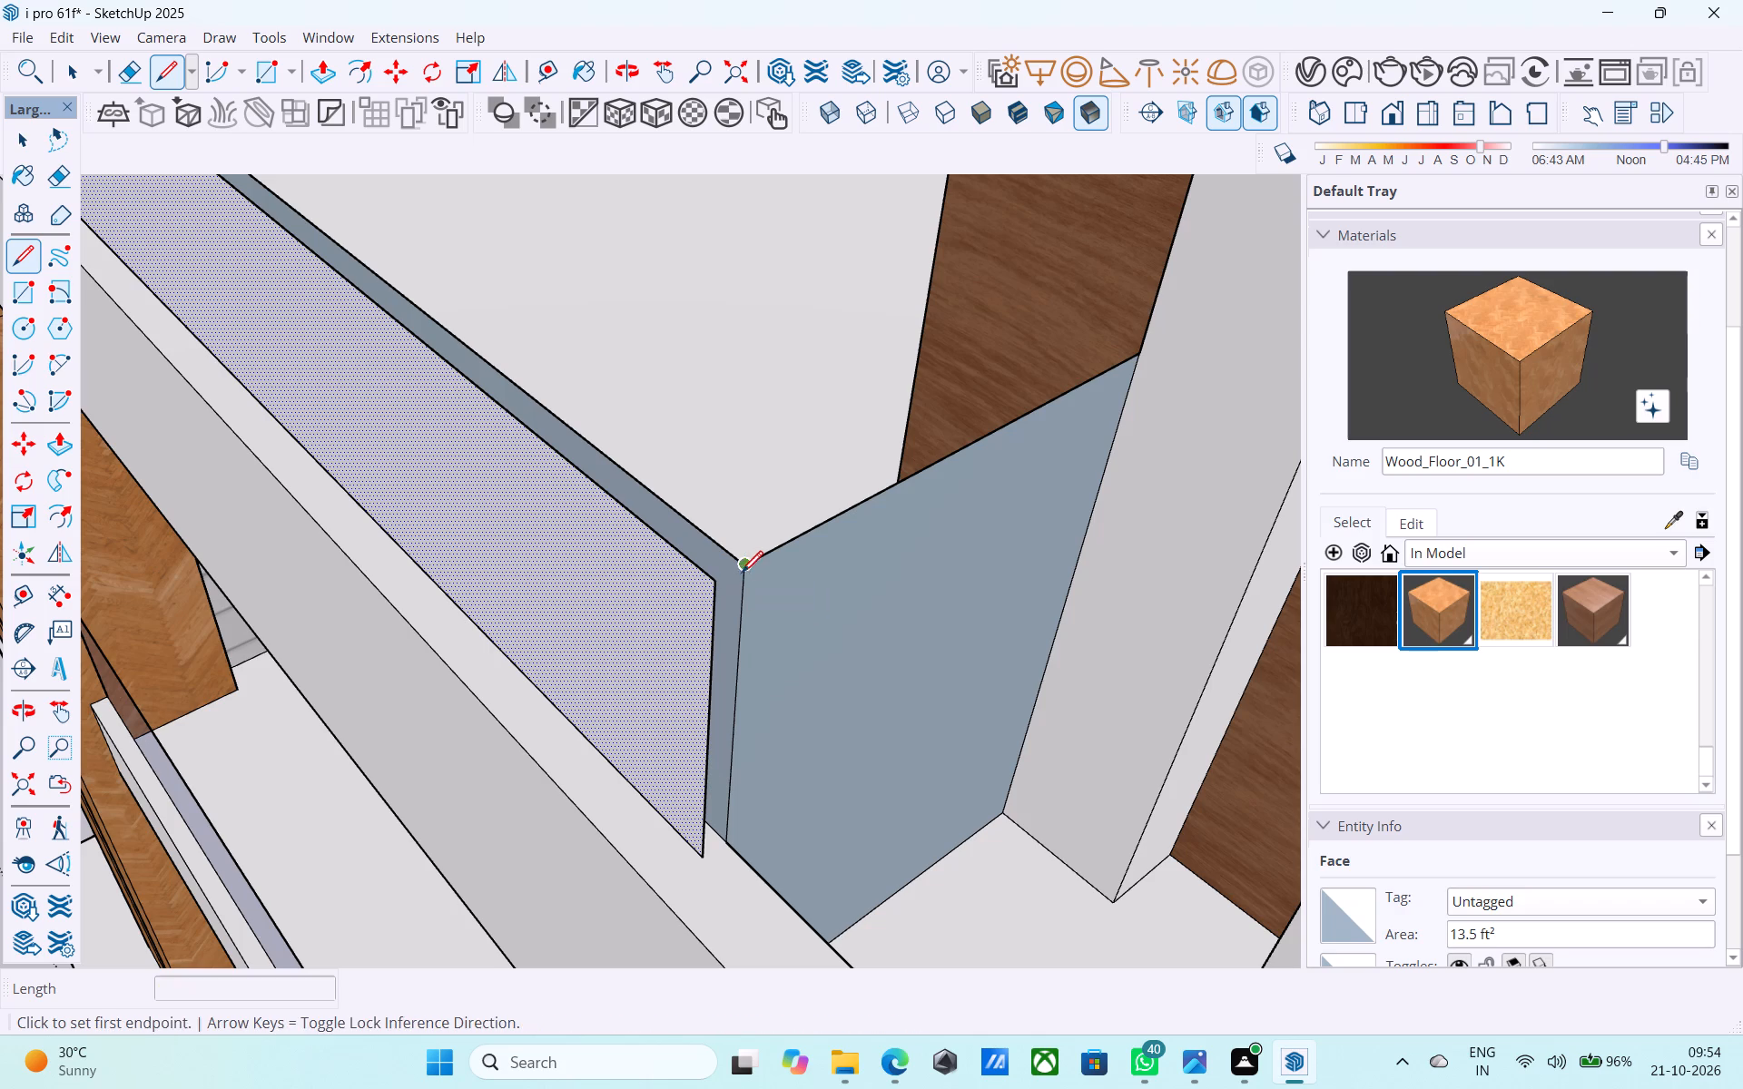
left_click(741, 574)
left_click(706, 588)
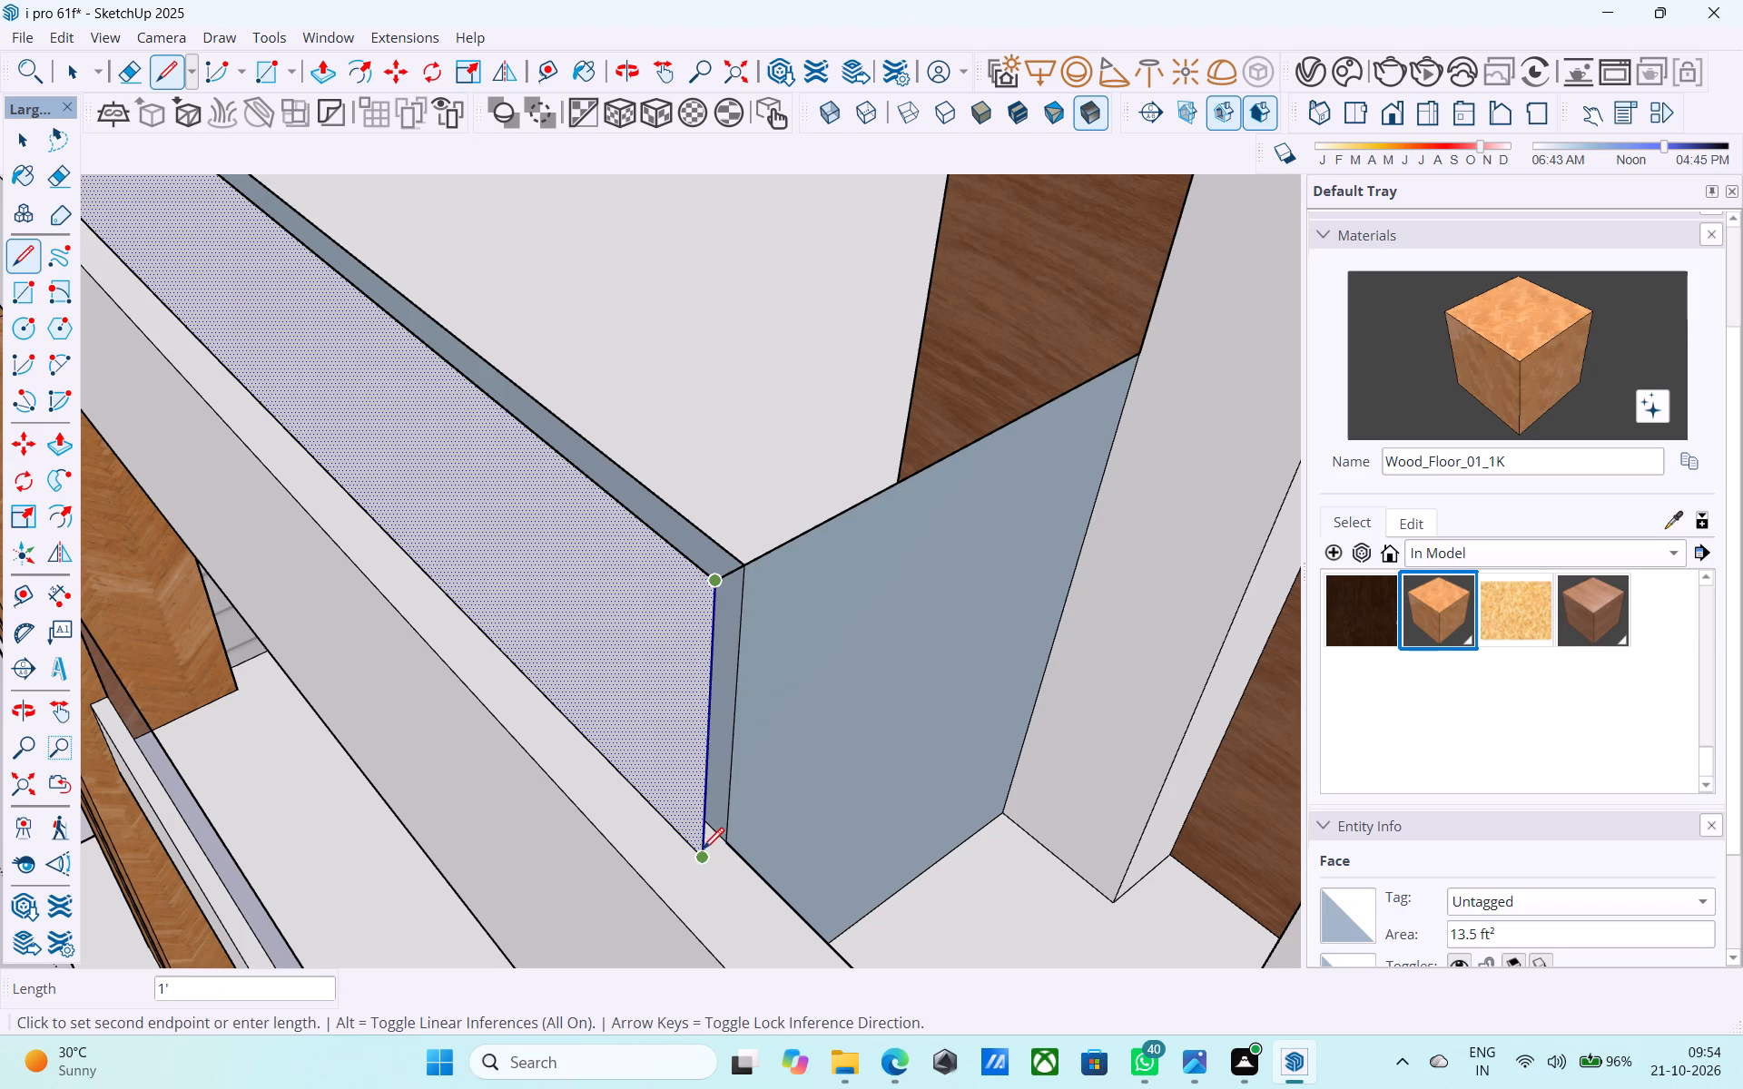
key("l")
left_click(703, 868)
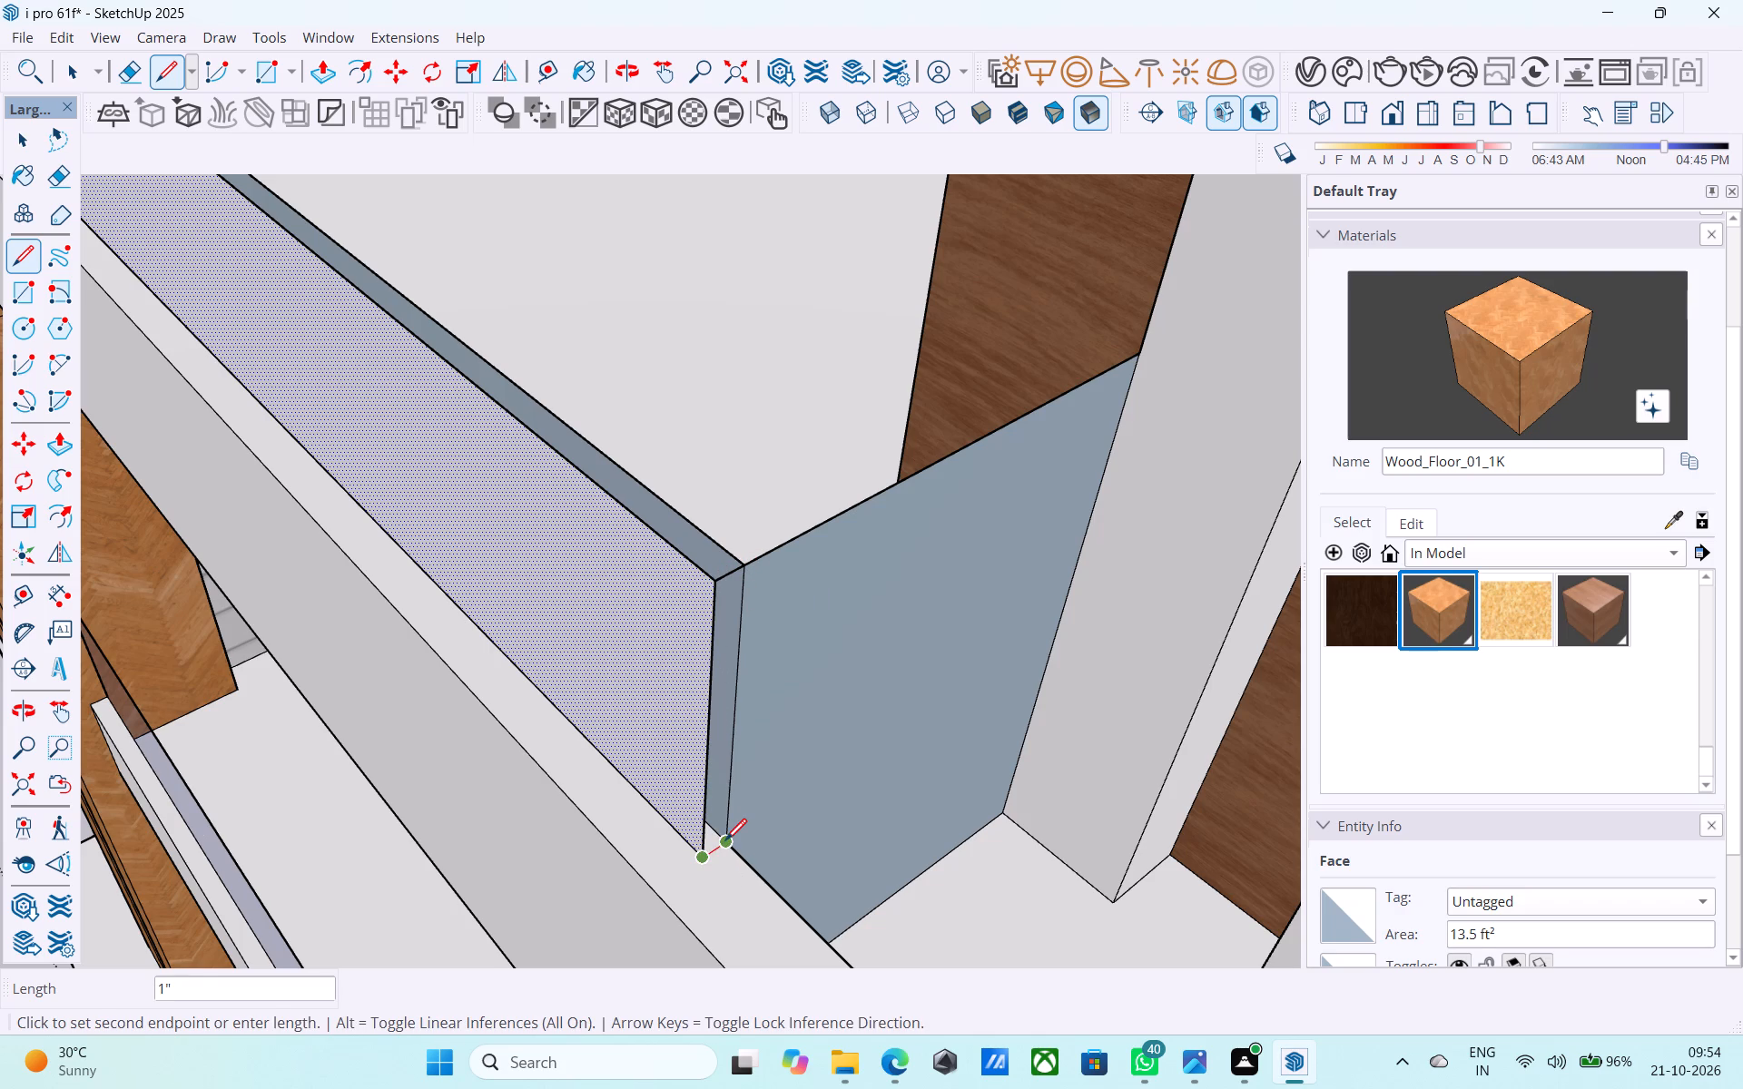
left_click(725, 842)
scroll(785, 812, "down", 18)
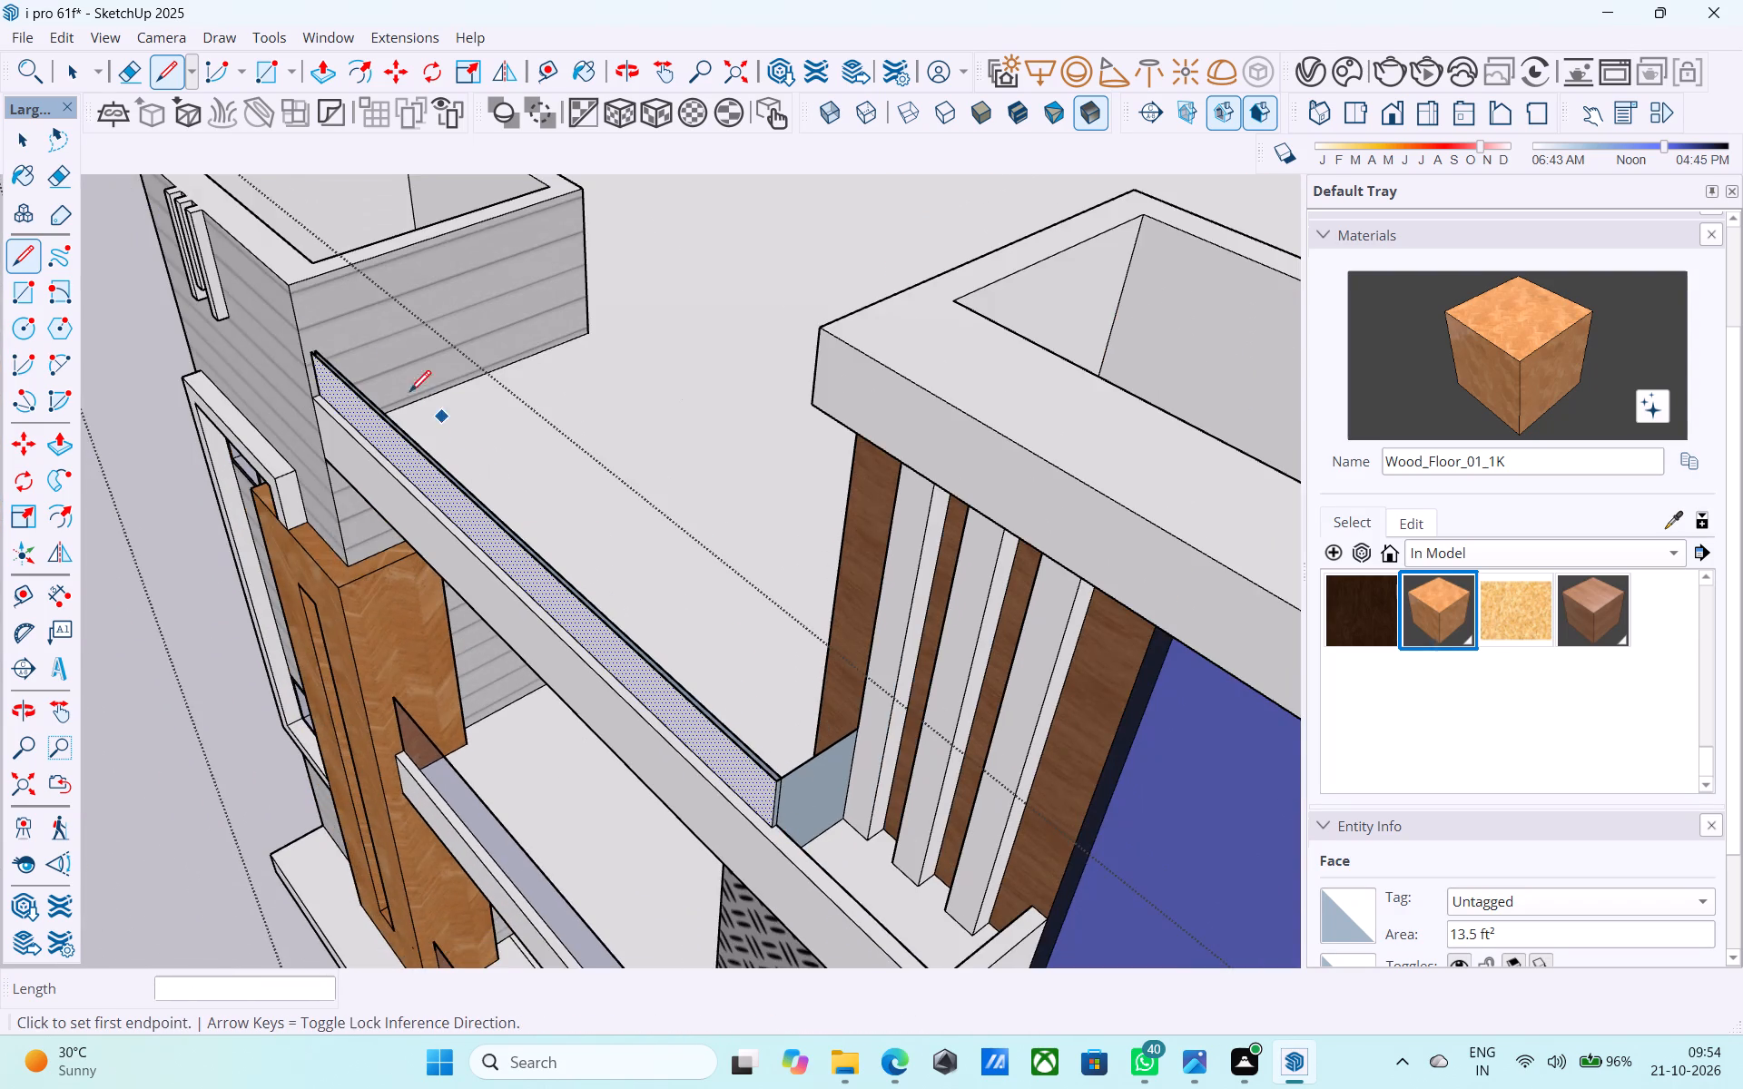
Join the two long parapet faces with a 1" line at the top corner of the end against the grey-clad tower.
scroll(360, 362, "up", 15)
left_click(282, 344)
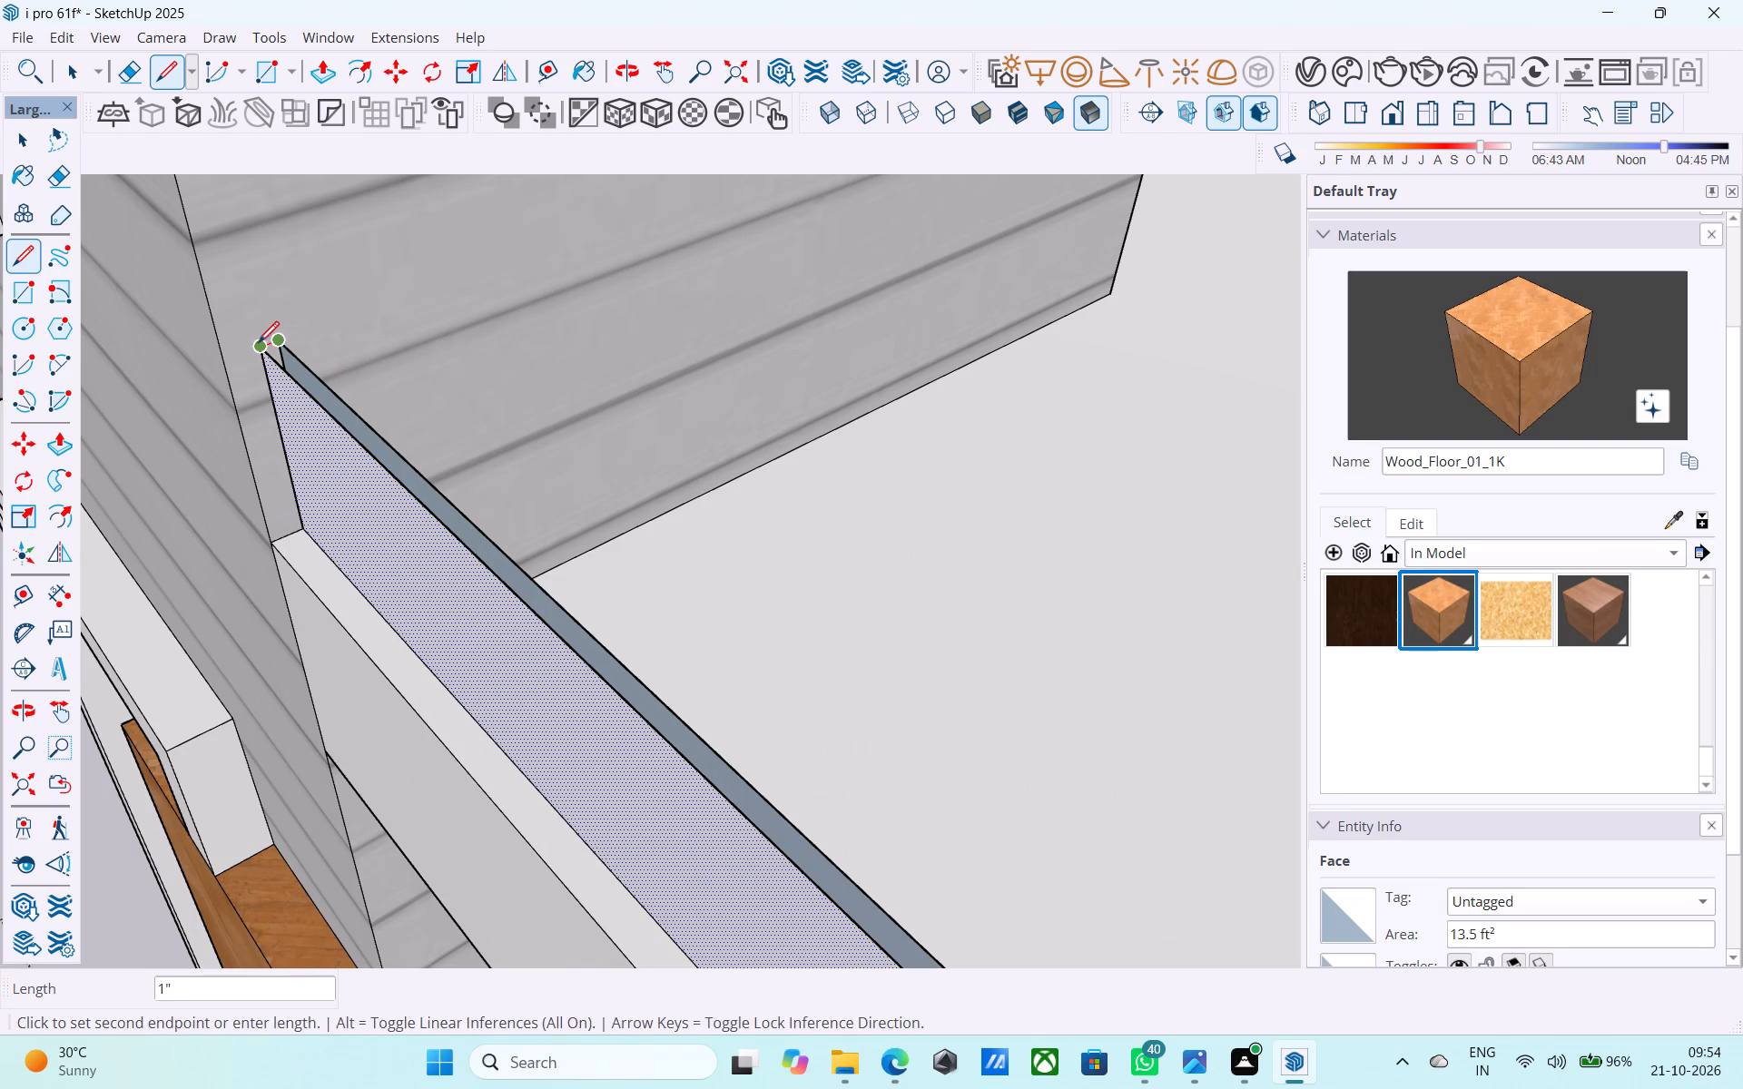
left_click(257, 345)
key("space")
scroll(262, 305, "down", 20)
scroll(262, 305, "down", 1)
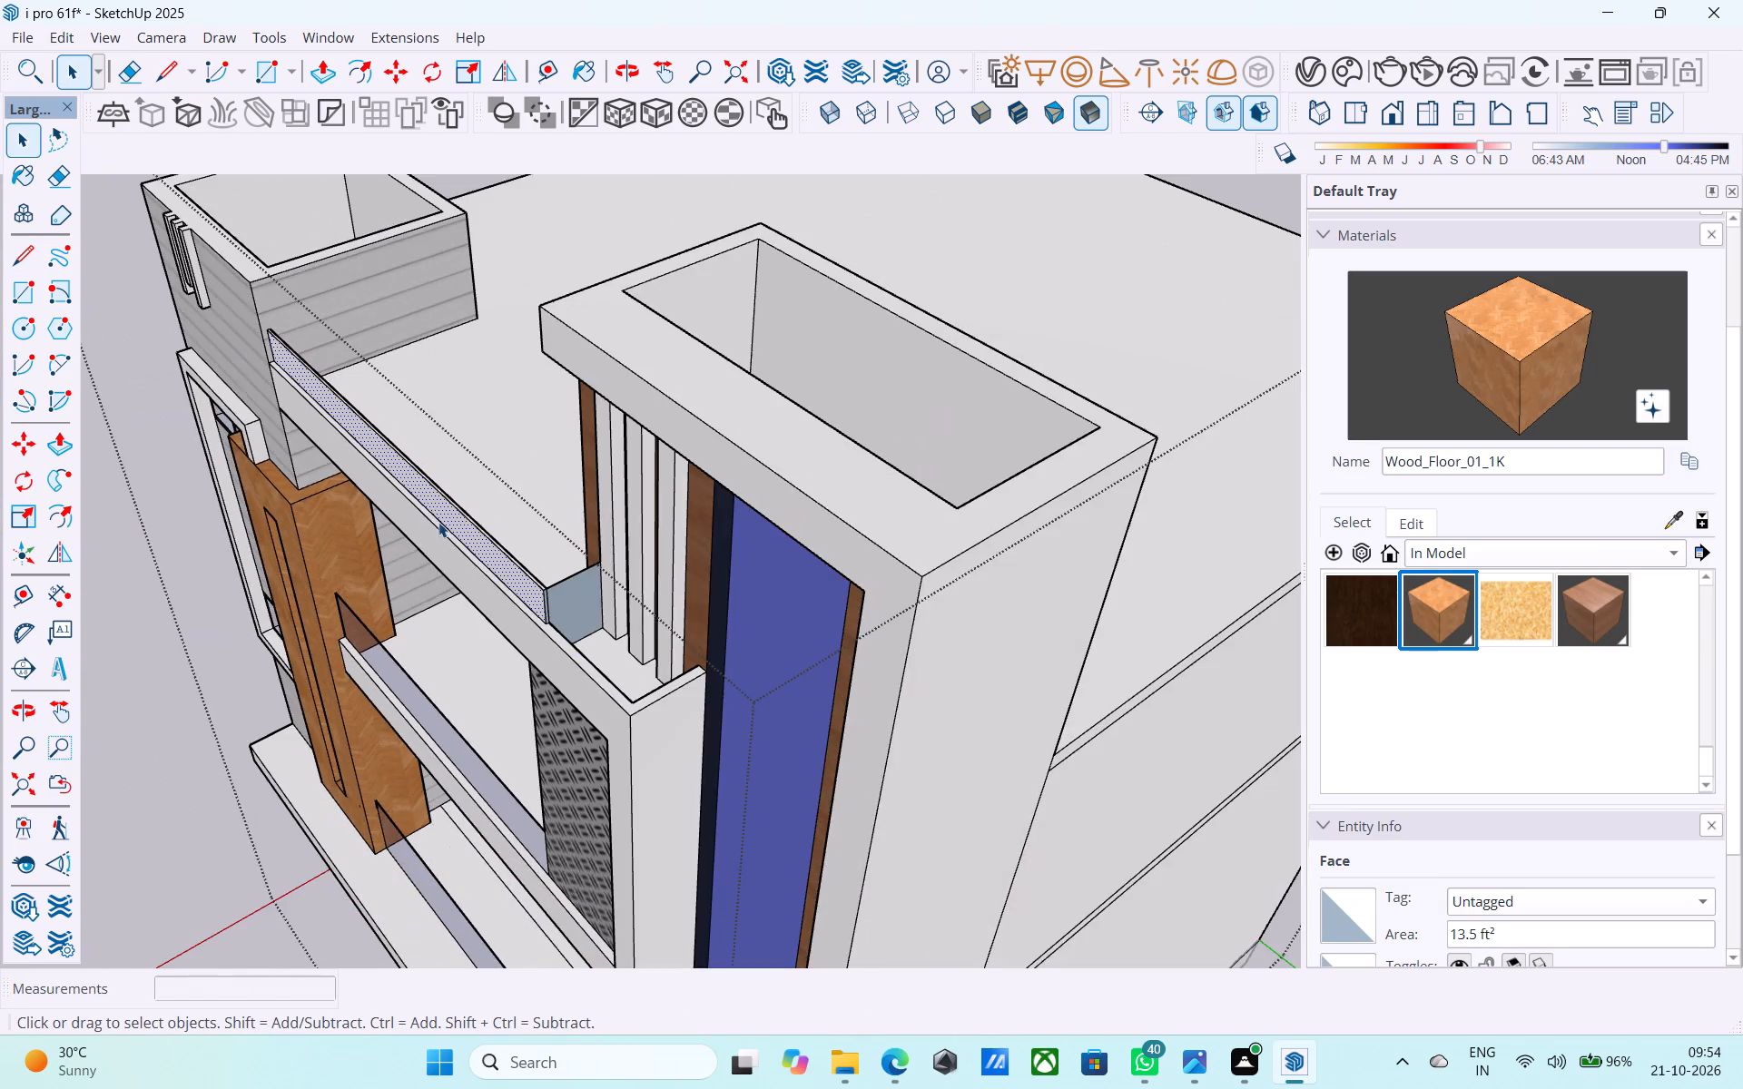
Copy the short parapet return face beside the tall tower's white fins 1" outward.
middle_click_drag(444, 528, 407, 479)
scroll(586, 546, "up", 9)
middle_click_drag(502, 575, 749, 703)
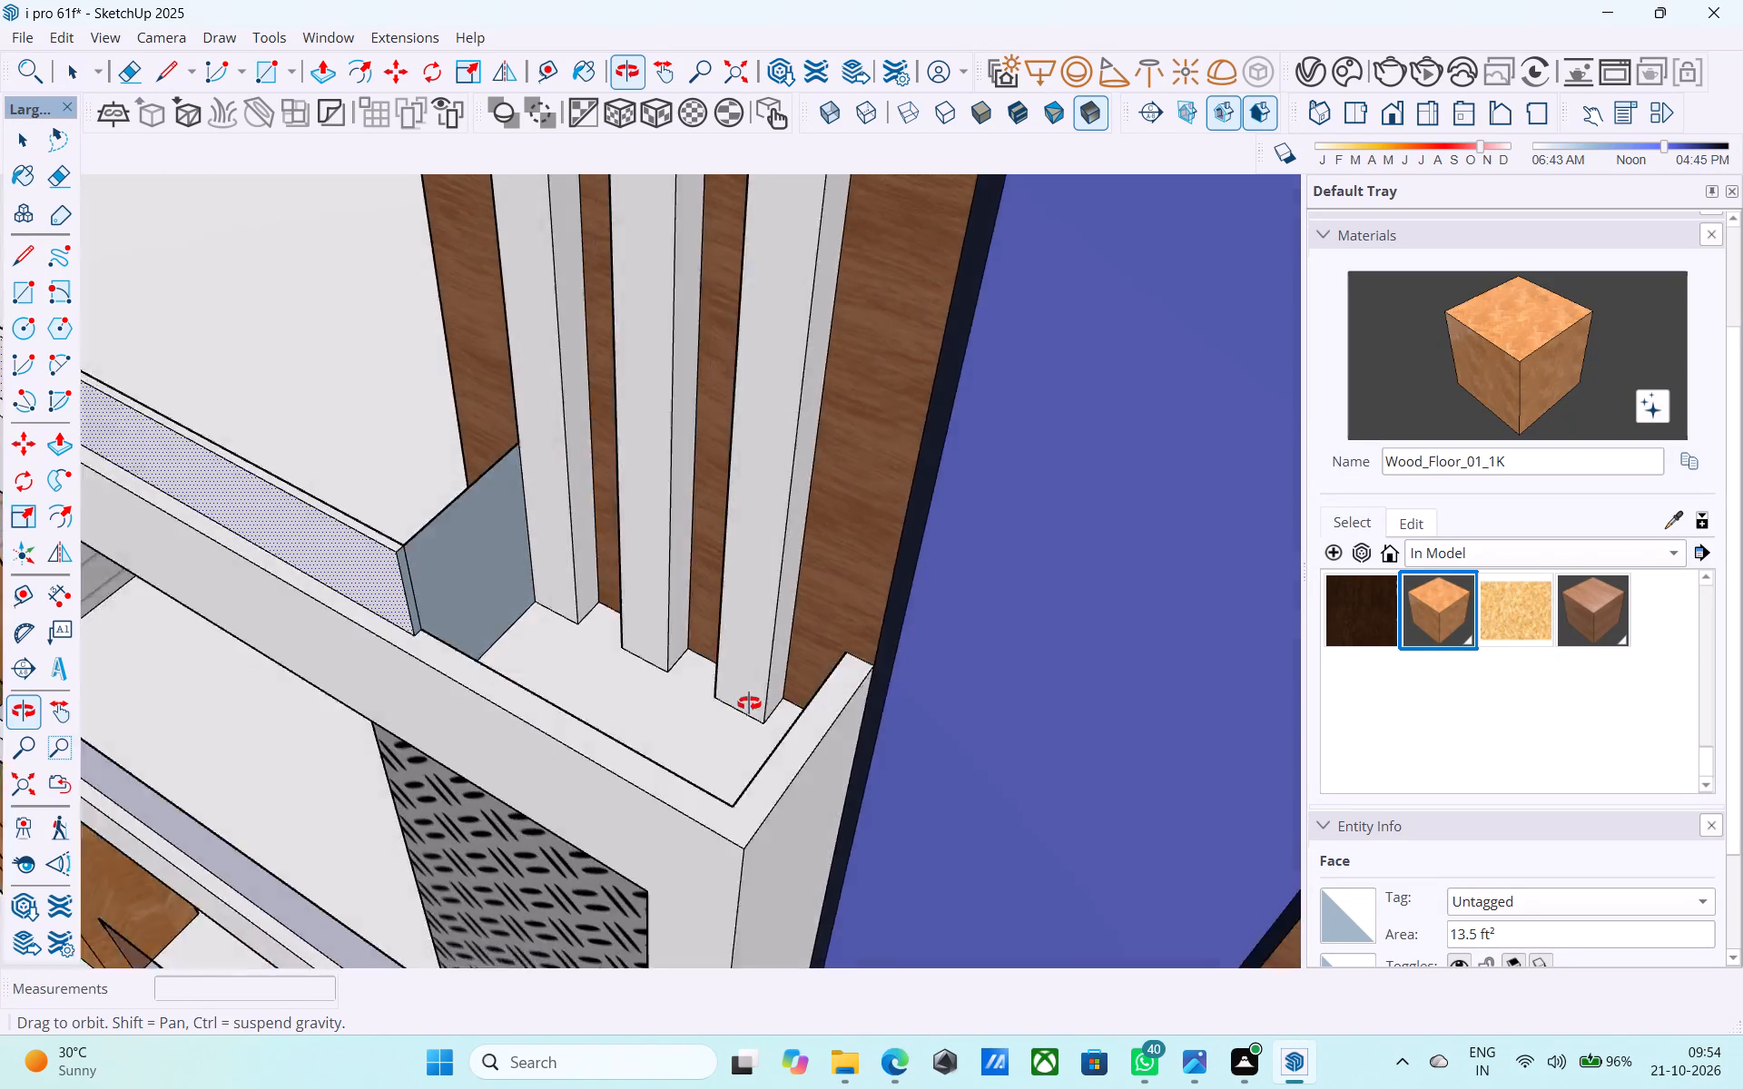
middle_click_drag(749, 703, 980, 717)
scroll(484, 655, "up", 4)
left_click(547, 606)
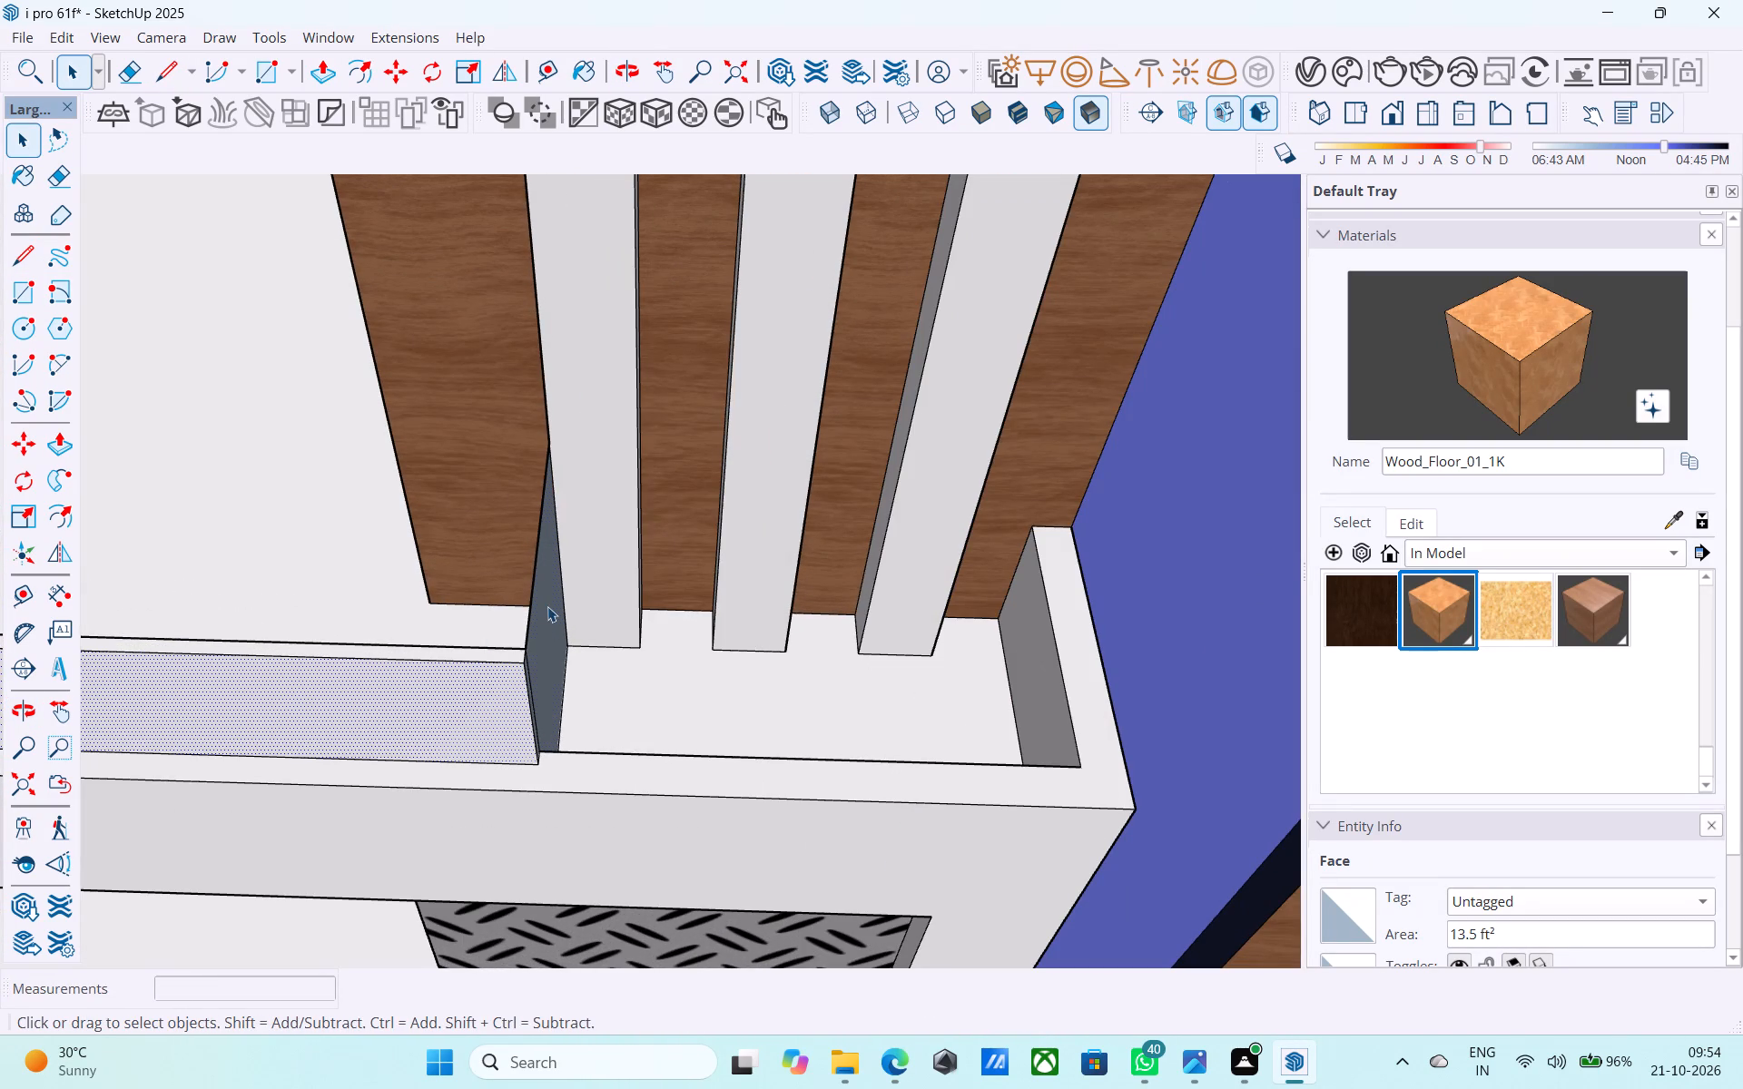
middle_click_drag(547, 603, 532, 606)
scroll(532, 606, "up", 1)
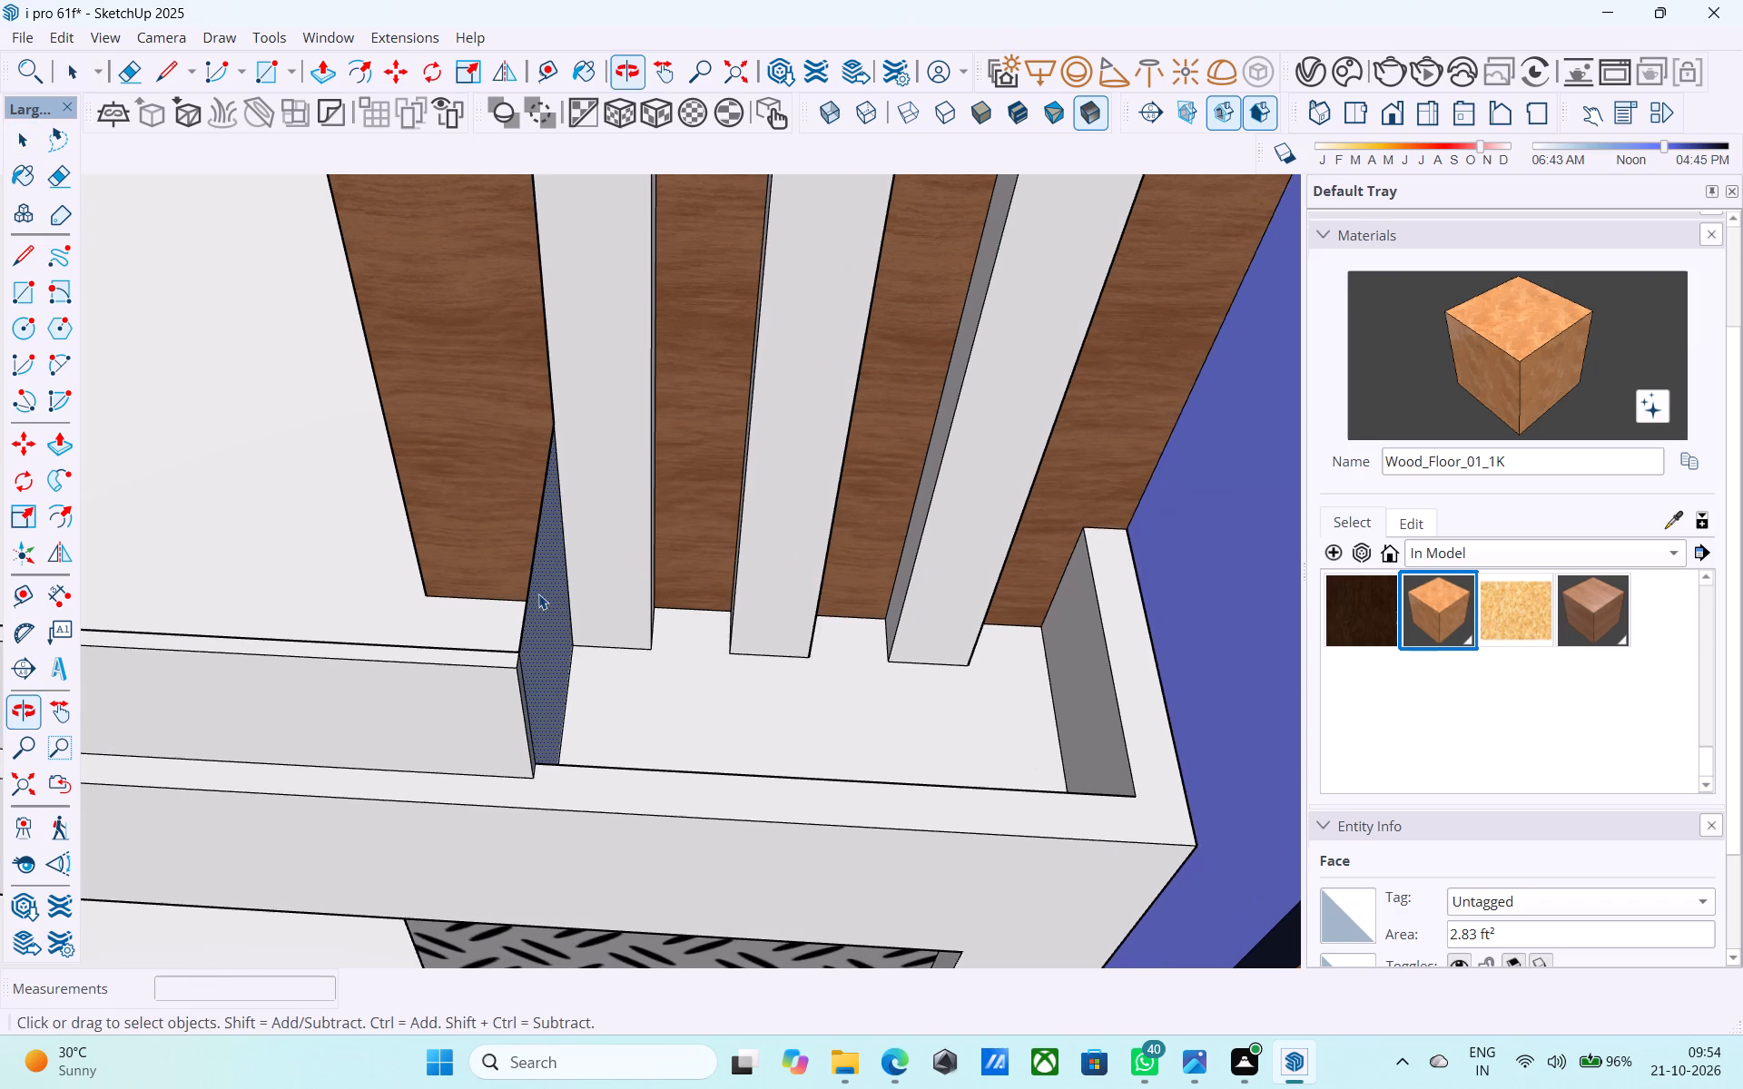
key("m")
scroll(531, 655, "up", 7)
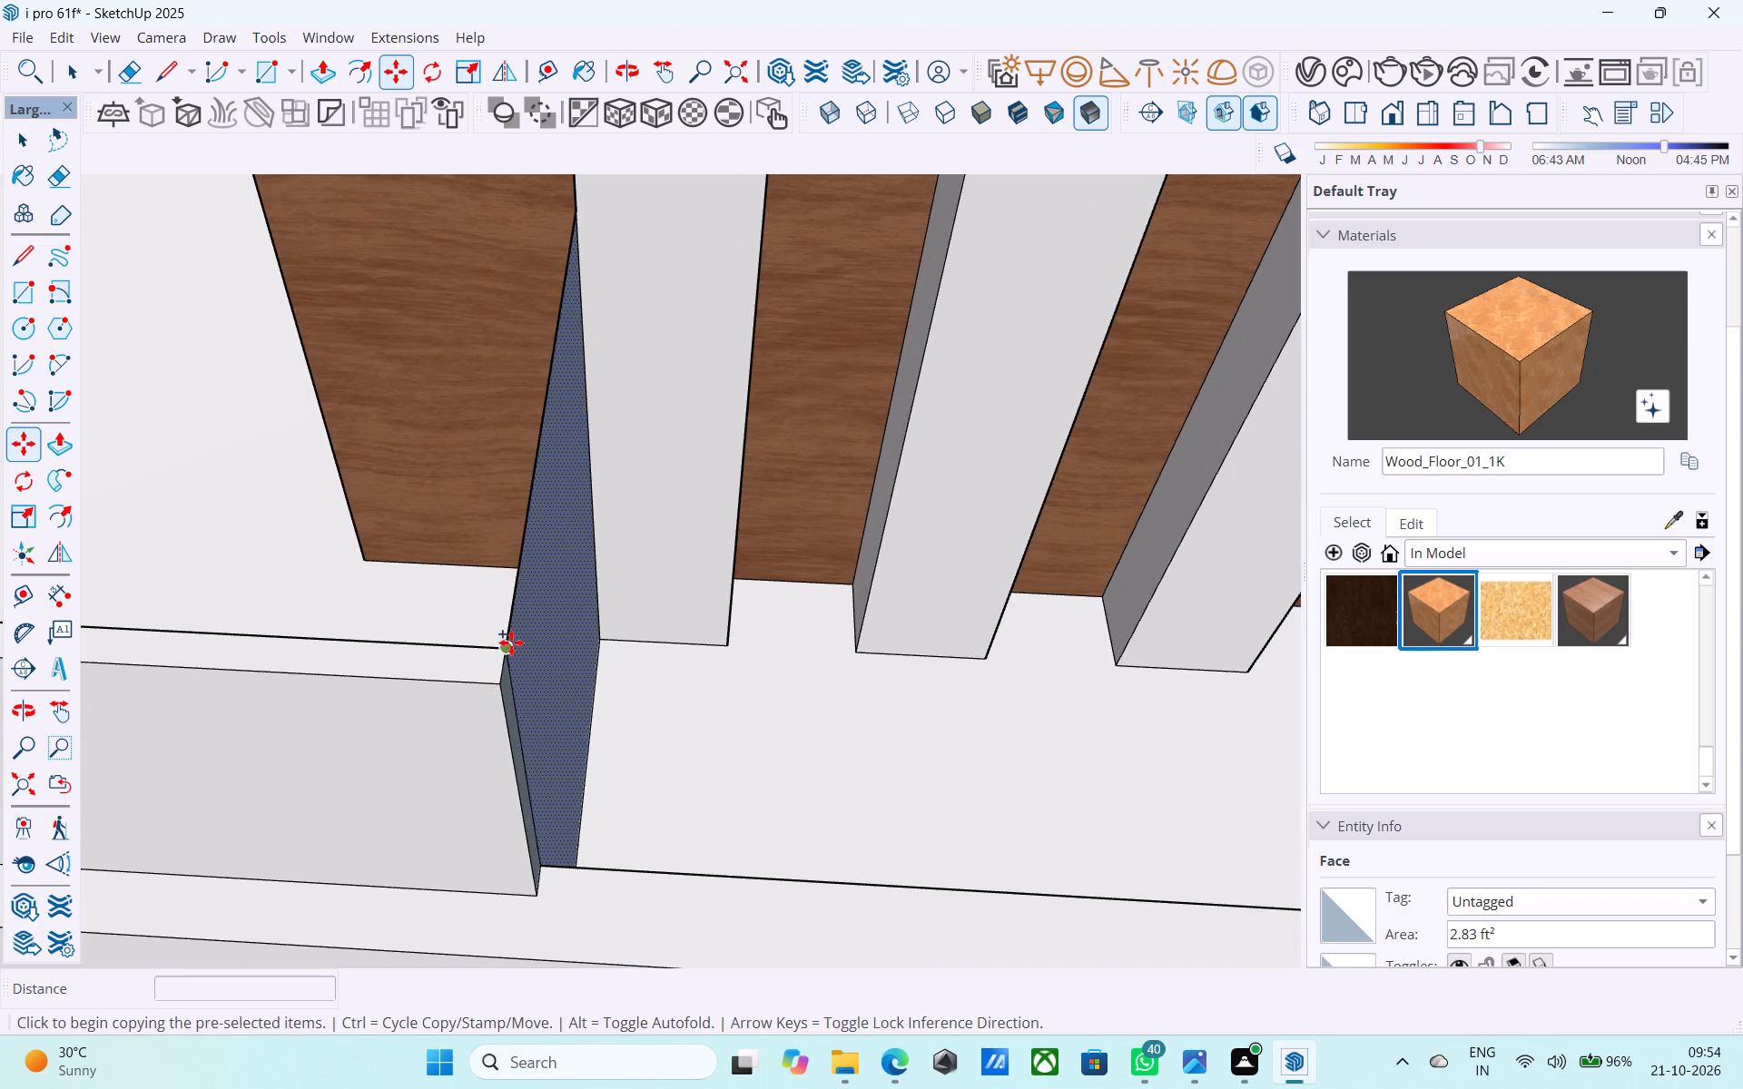
left_click(511, 643)
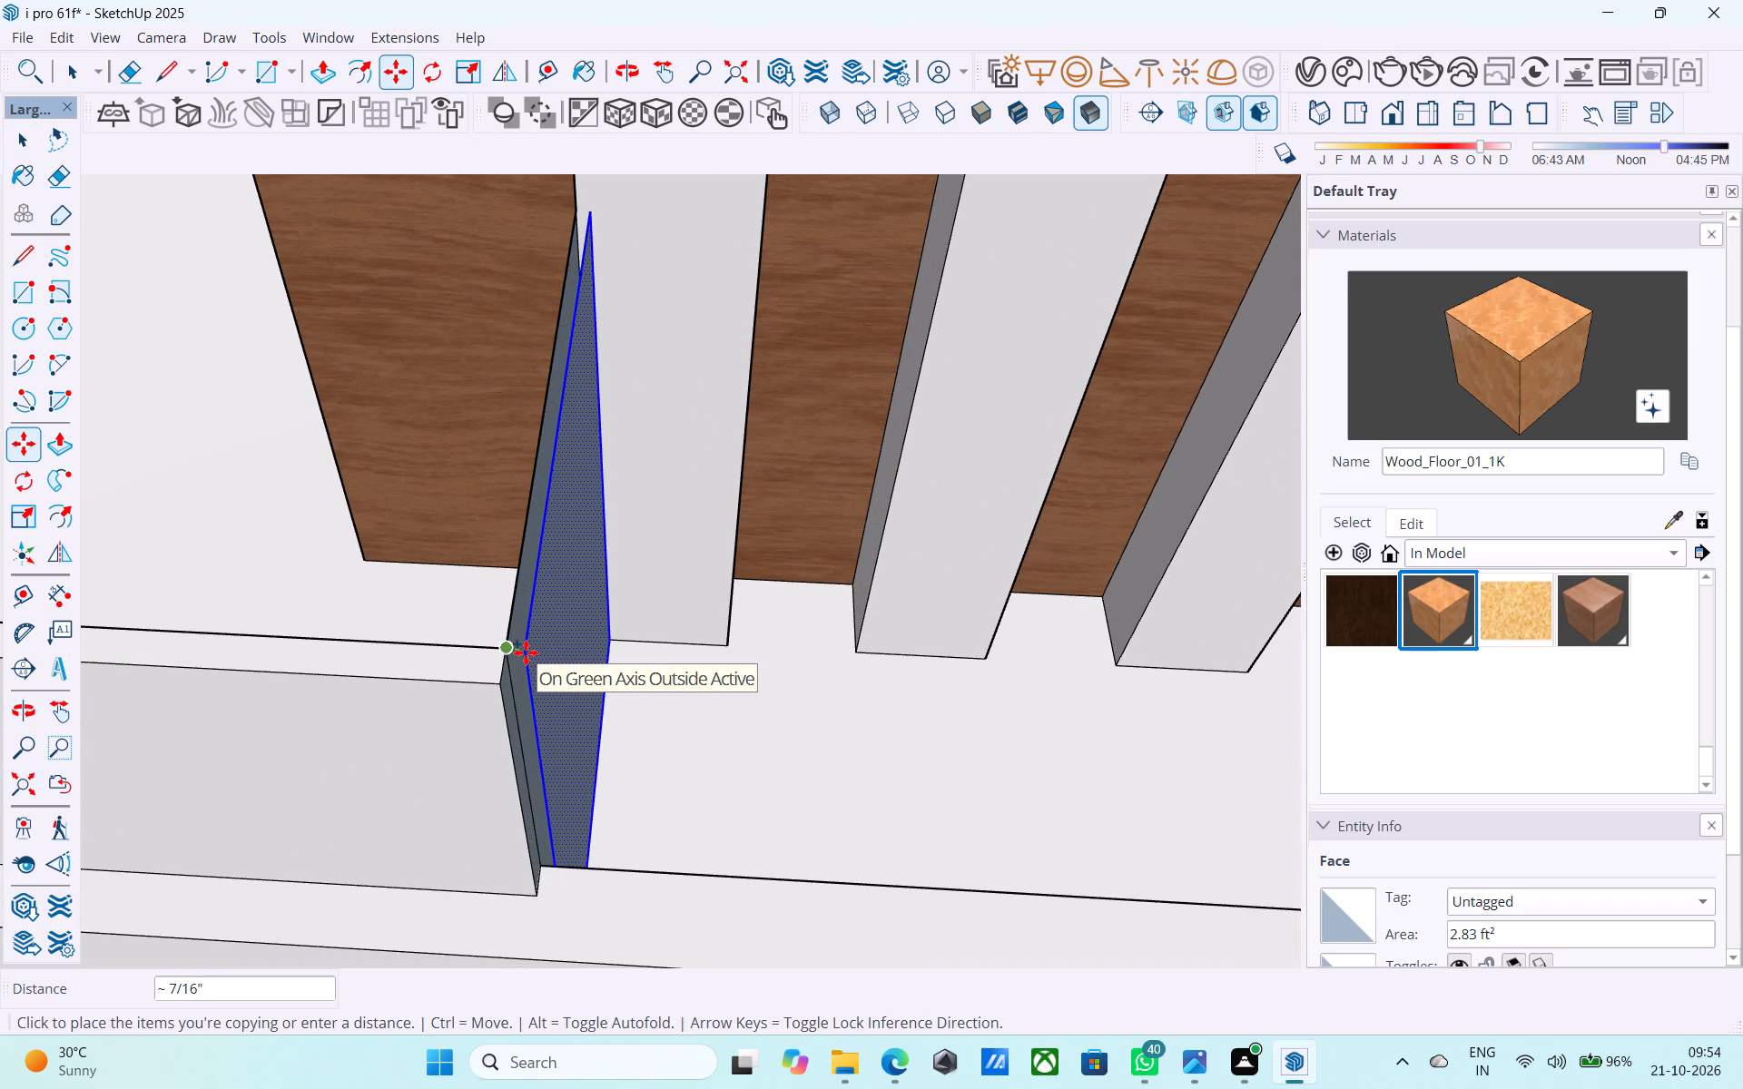
key("1")
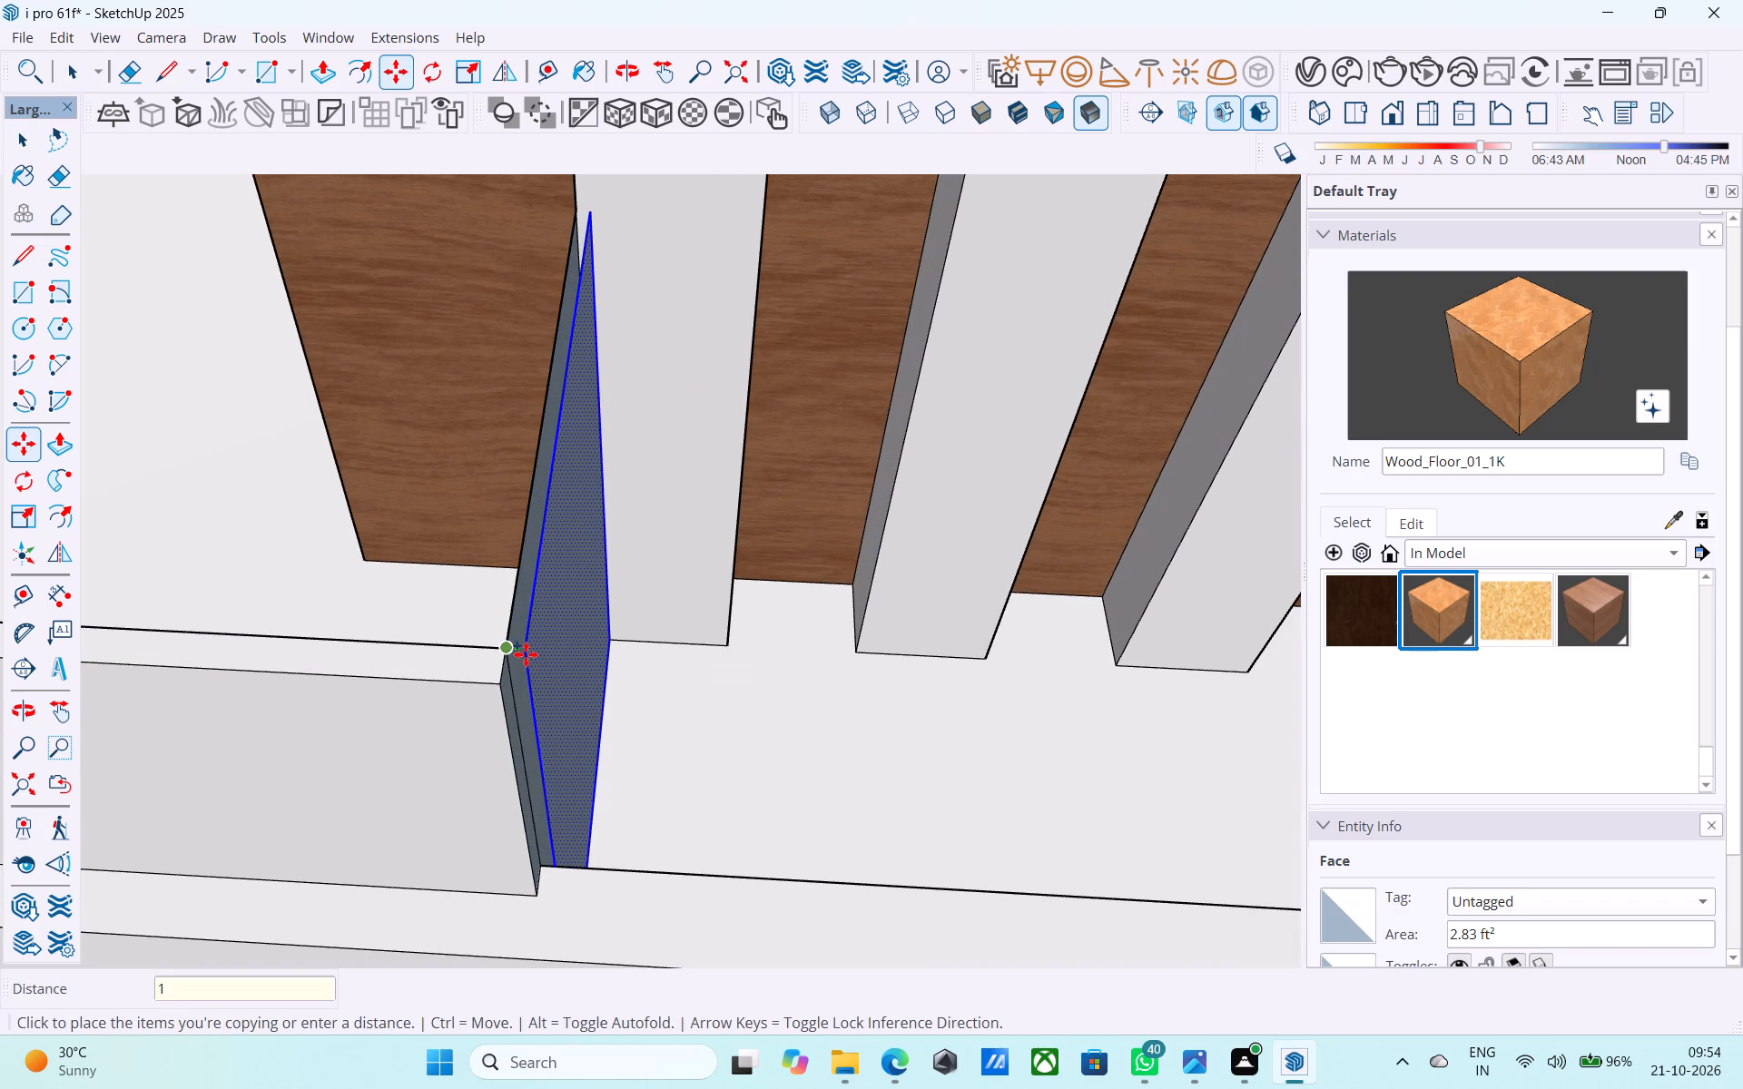
key("shift+quotedbl")
key("Return")
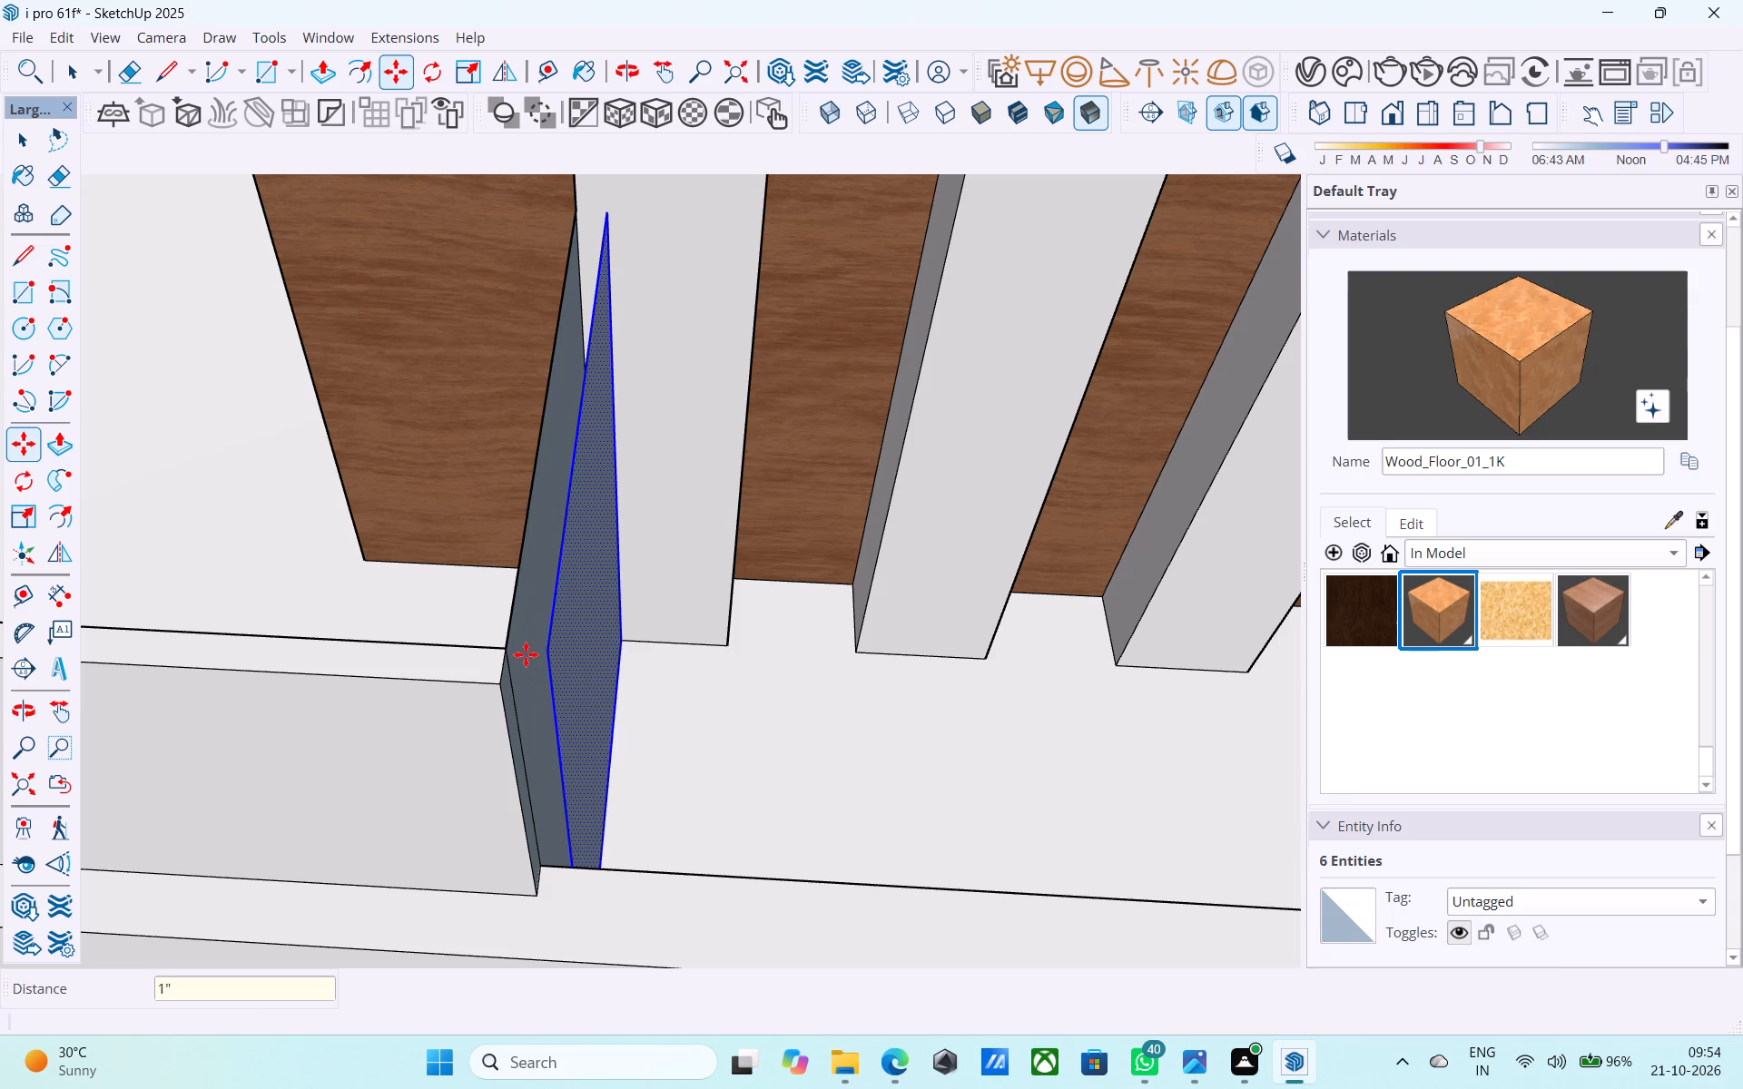
Join the two return faces with 1" lines across both top ends, closing the return's top.
middle_click_drag(519, 654, 423, 676)
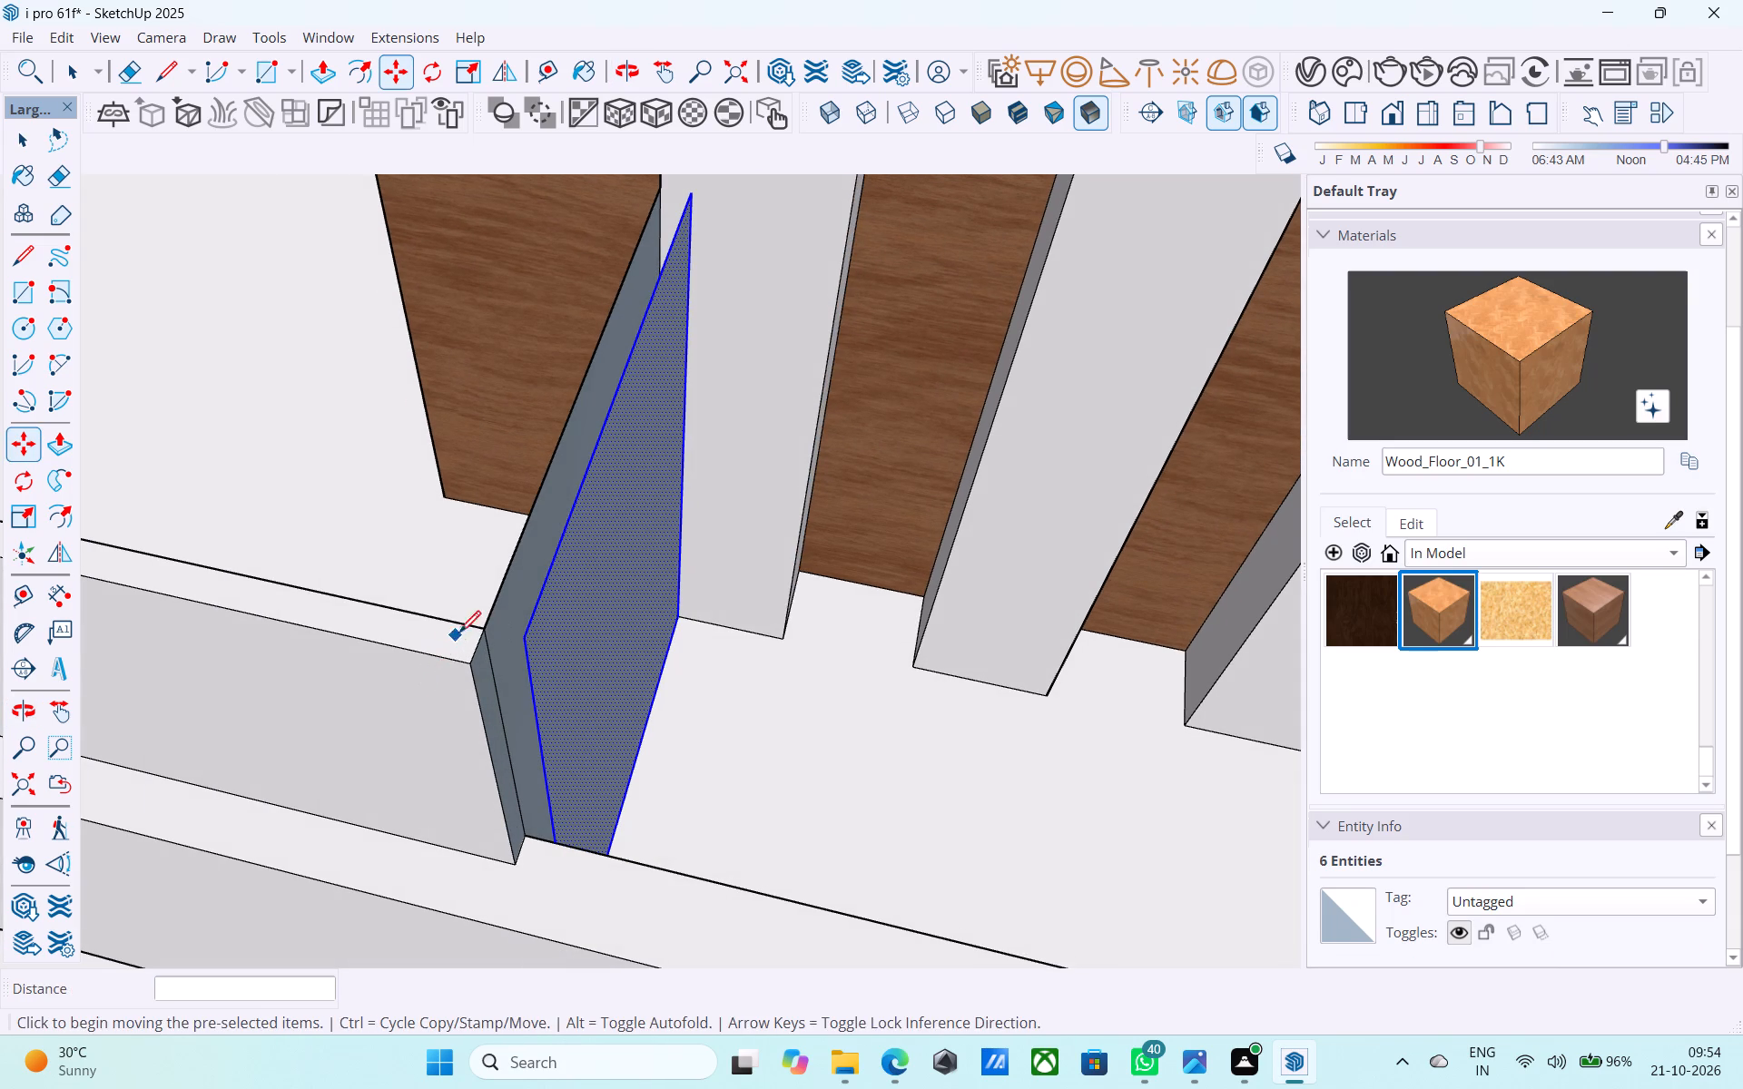
key("l")
left_click(519, 642)
left_click(490, 622)
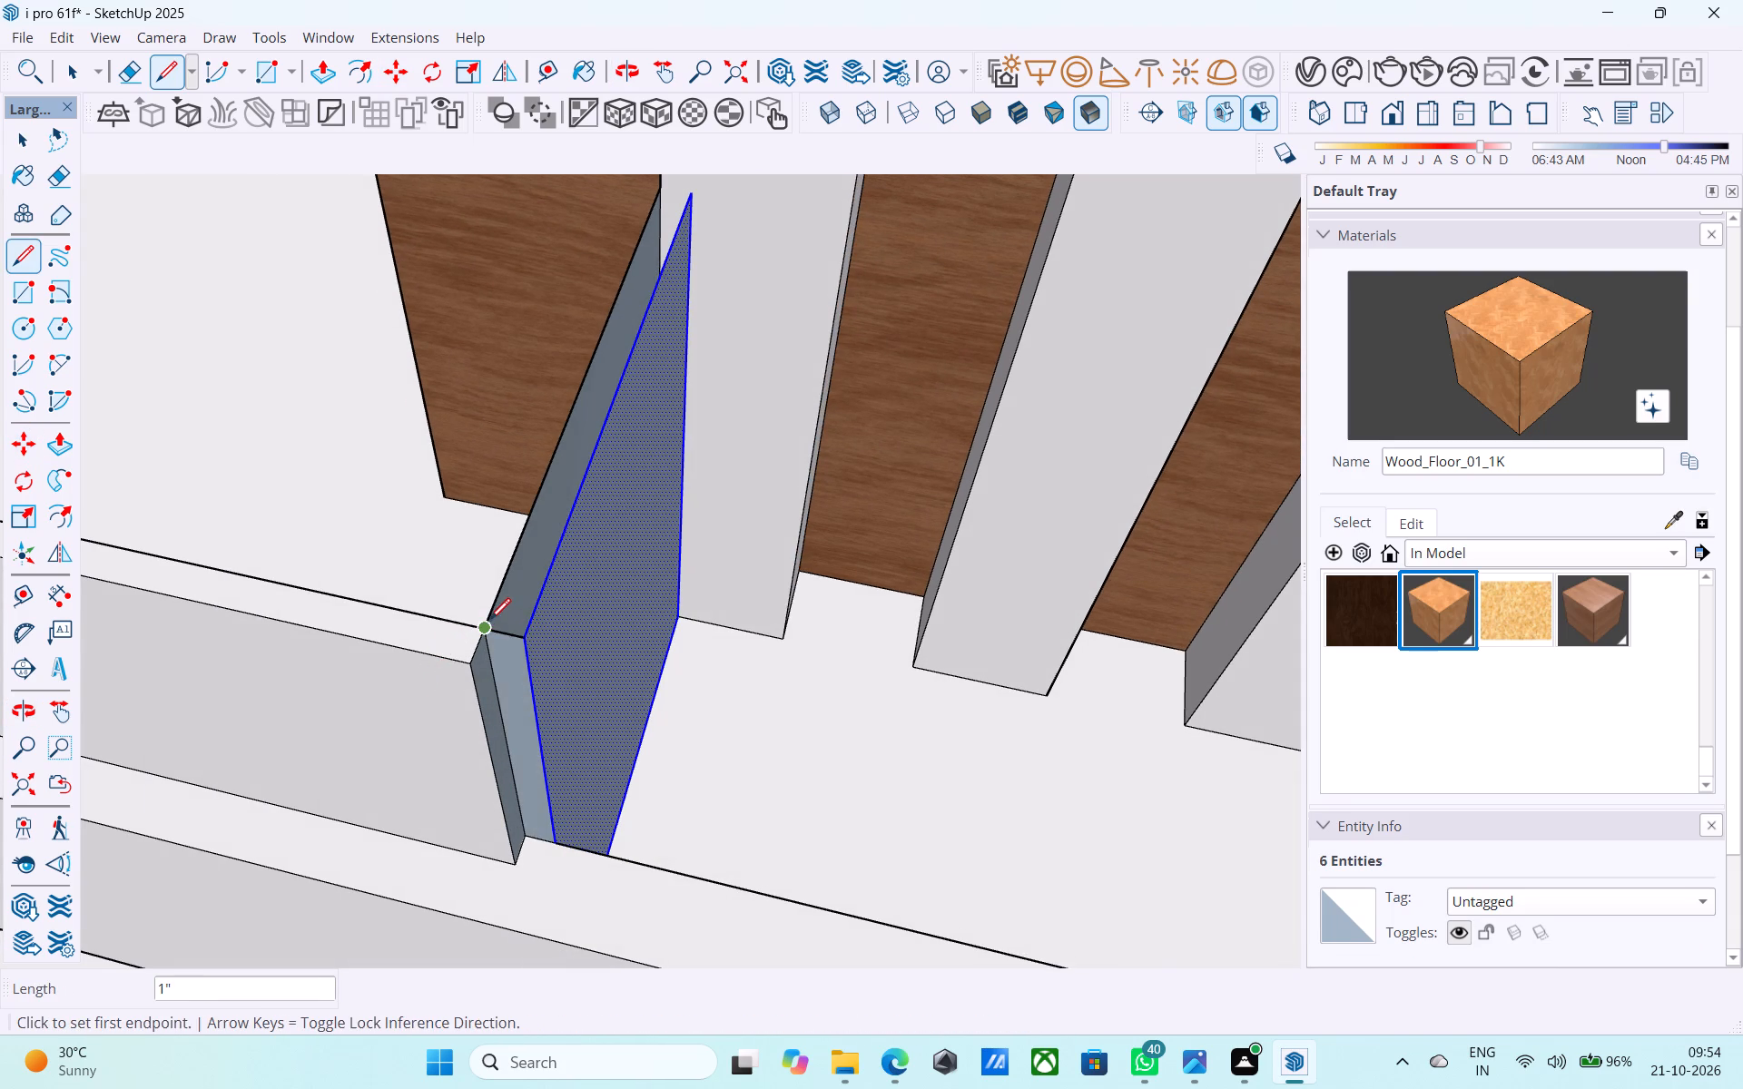
scroll(438, 705, "down", 11)
scroll(579, 448, "up", 11)
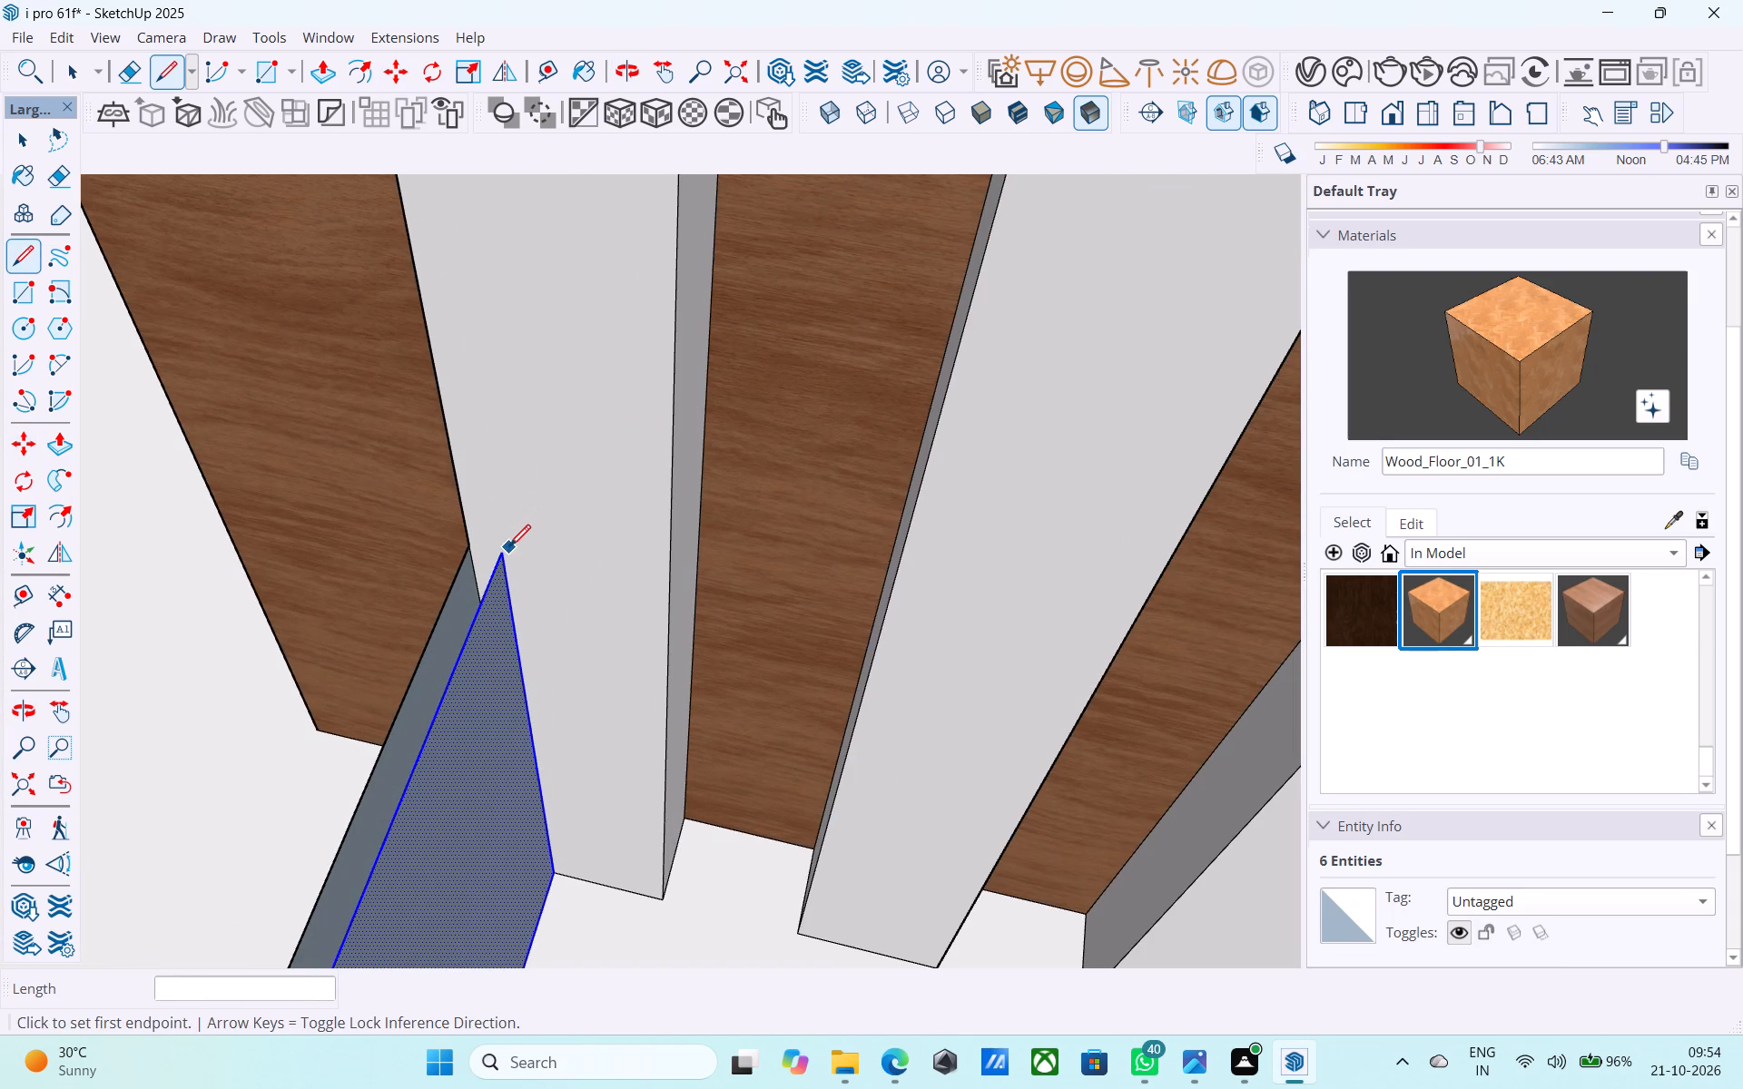
left_click(505, 553)
left_click(468, 552)
key("space")
scroll(462, 494, "down", 10)
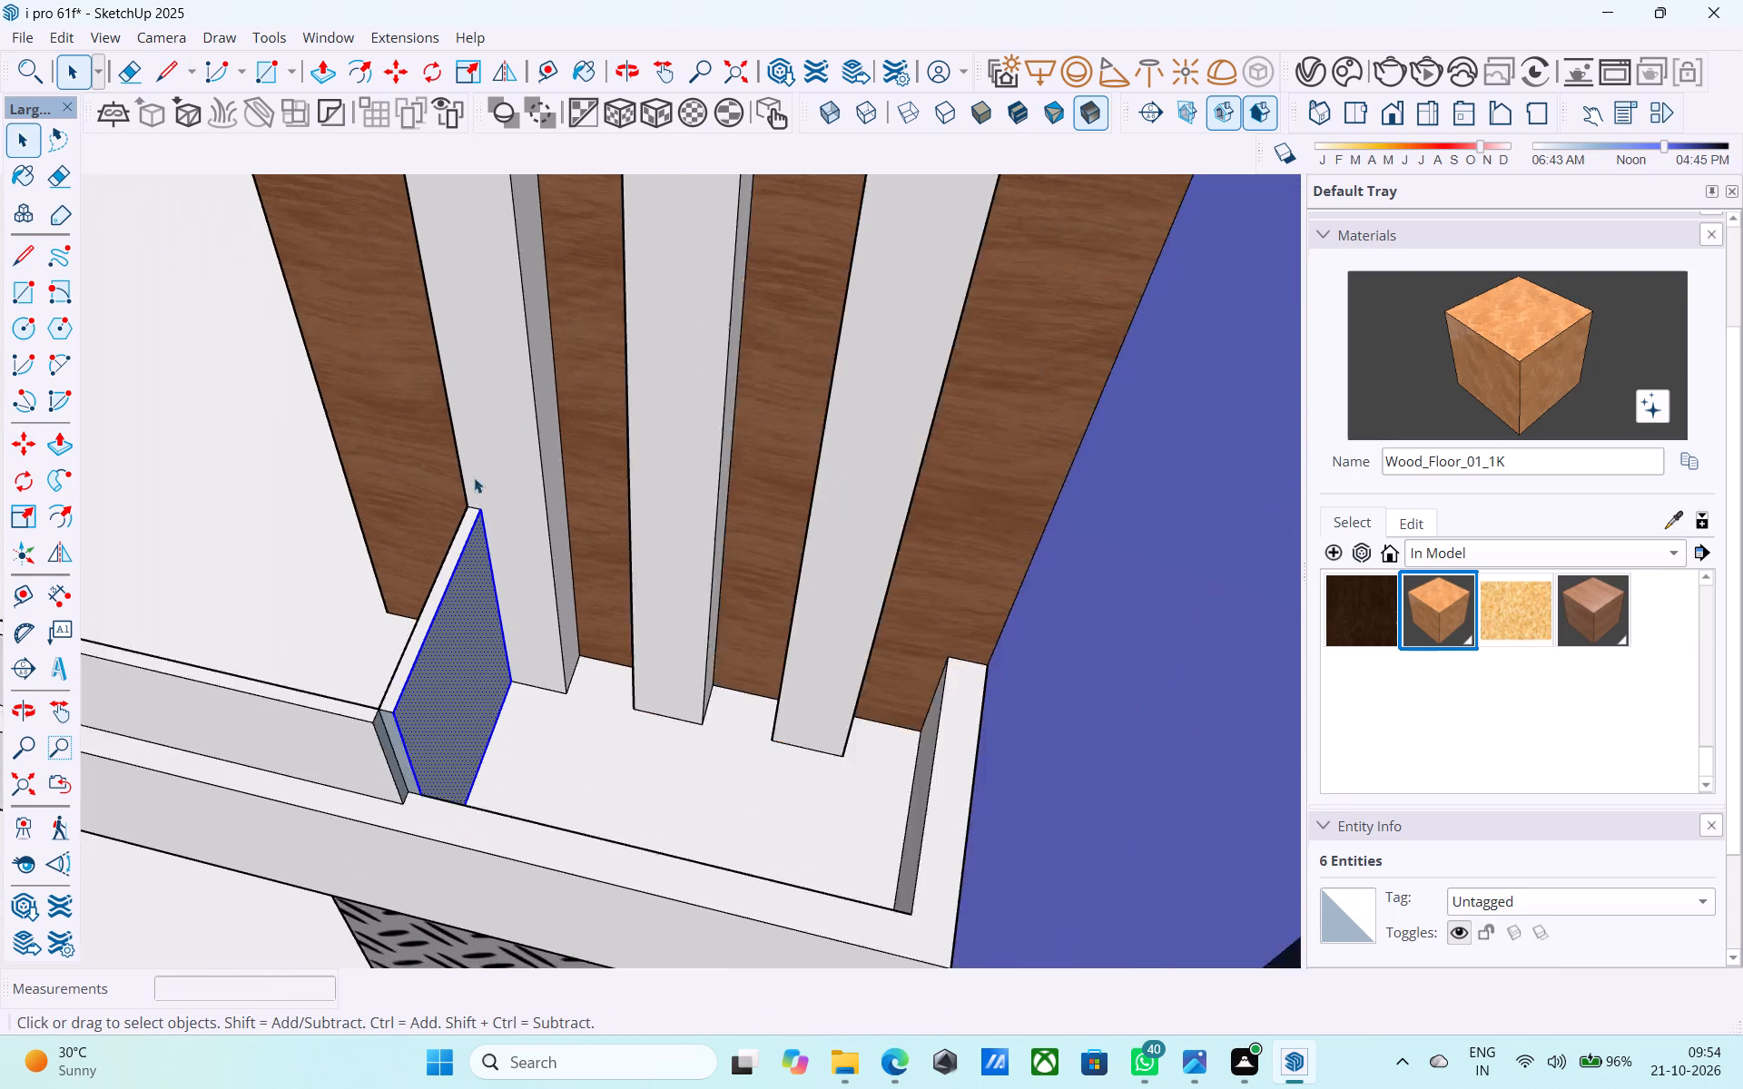
Reverse the copied outer face of the short parapet return.
scroll(474, 477, "down", 2)
scroll(448, 683, "up", 5)
left_click(446, 682)
right_click(450, 680)
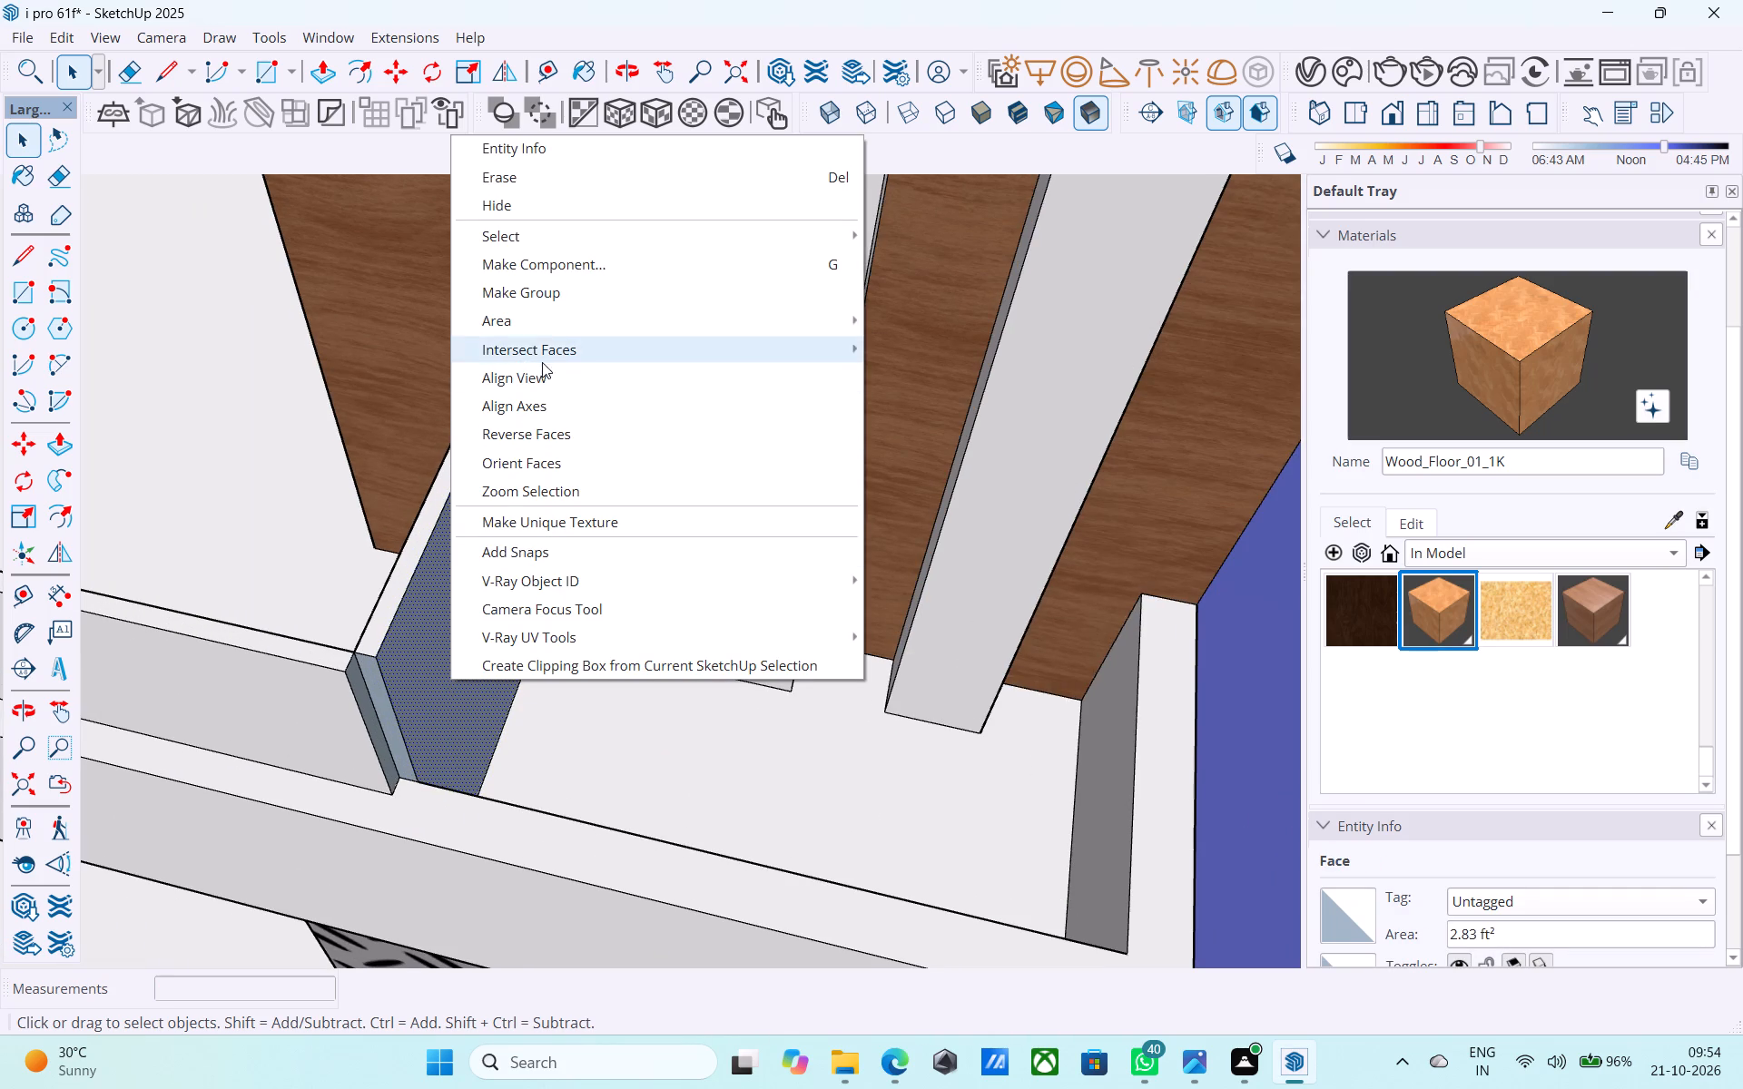
left_click(563, 438)
Square off the top of the parapet's outer corner with two 1" lines linking the long panel and the return.
scroll(564, 439, "up", 1)
scroll(564, 439, "down", 2)
scroll(562, 439, "up", 1)
scroll(562, 439, "down", 7)
scroll(470, 579, "up", 11)
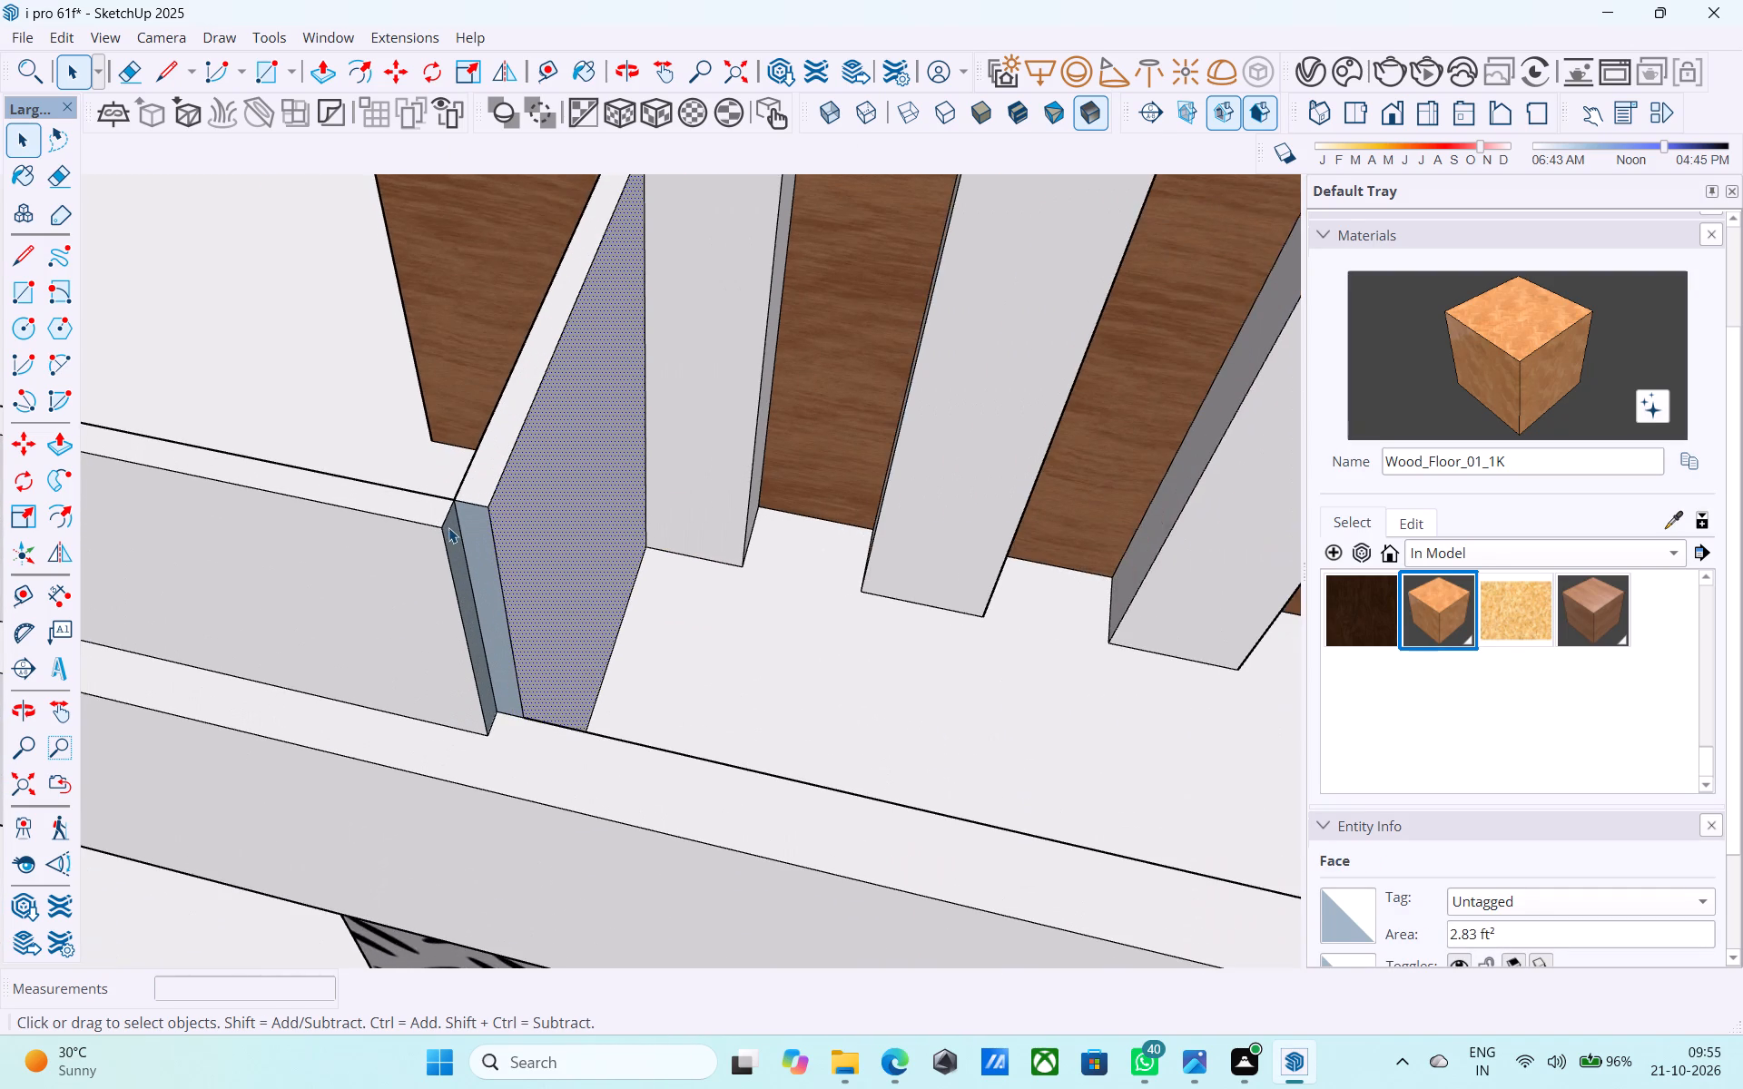
scroll(448, 527, "up", 2)
middle_click_drag(448, 526, 457, 581)
key("l")
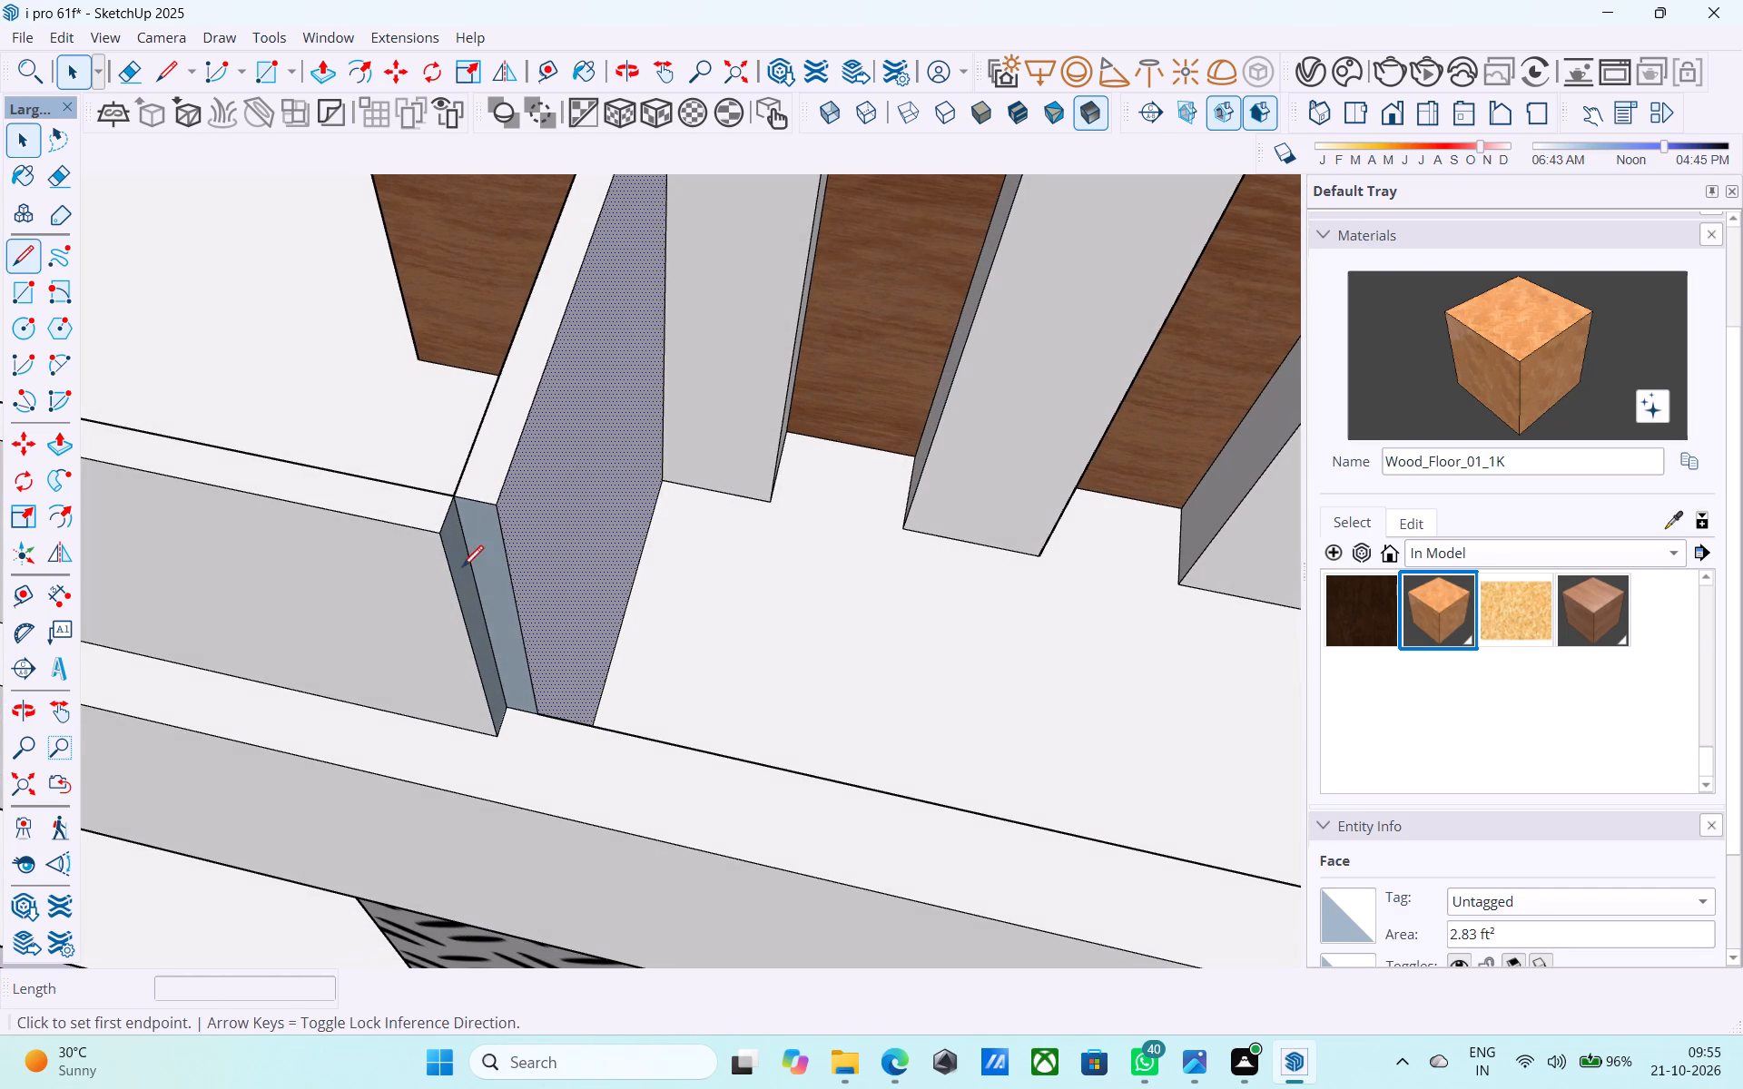
left_click(438, 535)
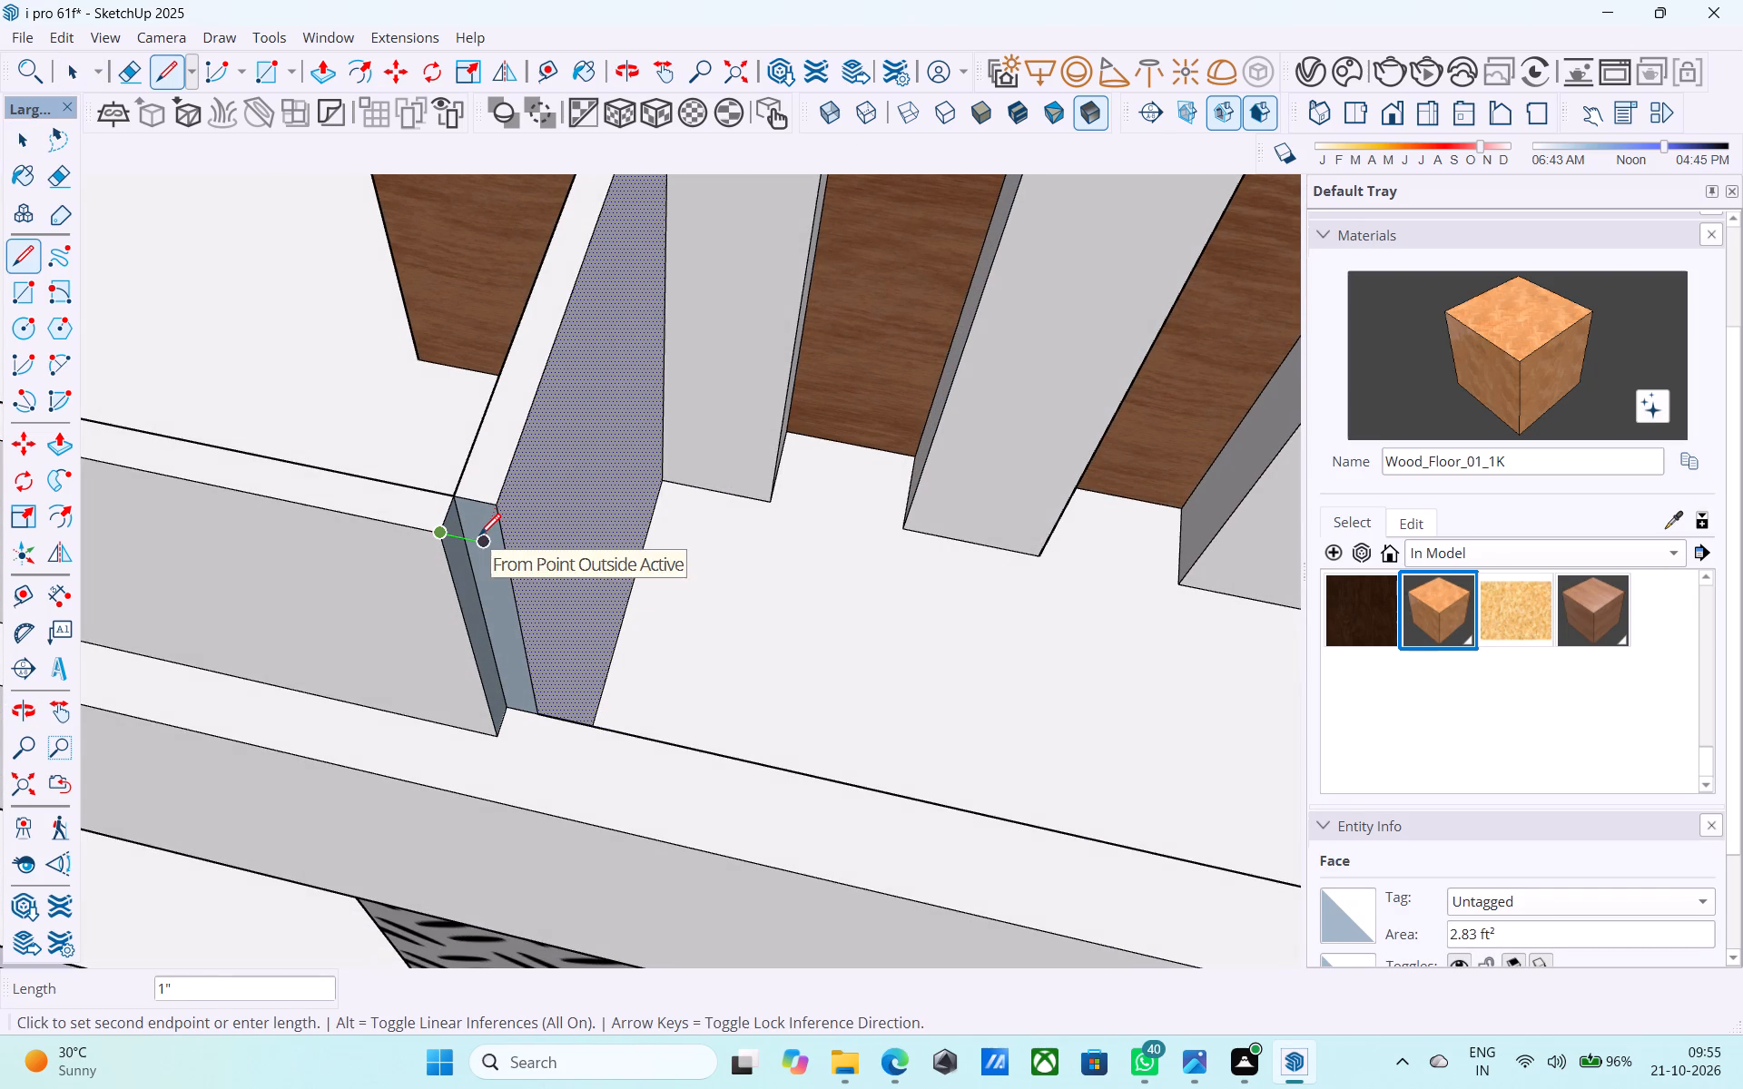
left_click(479, 535)
left_click(497, 508)
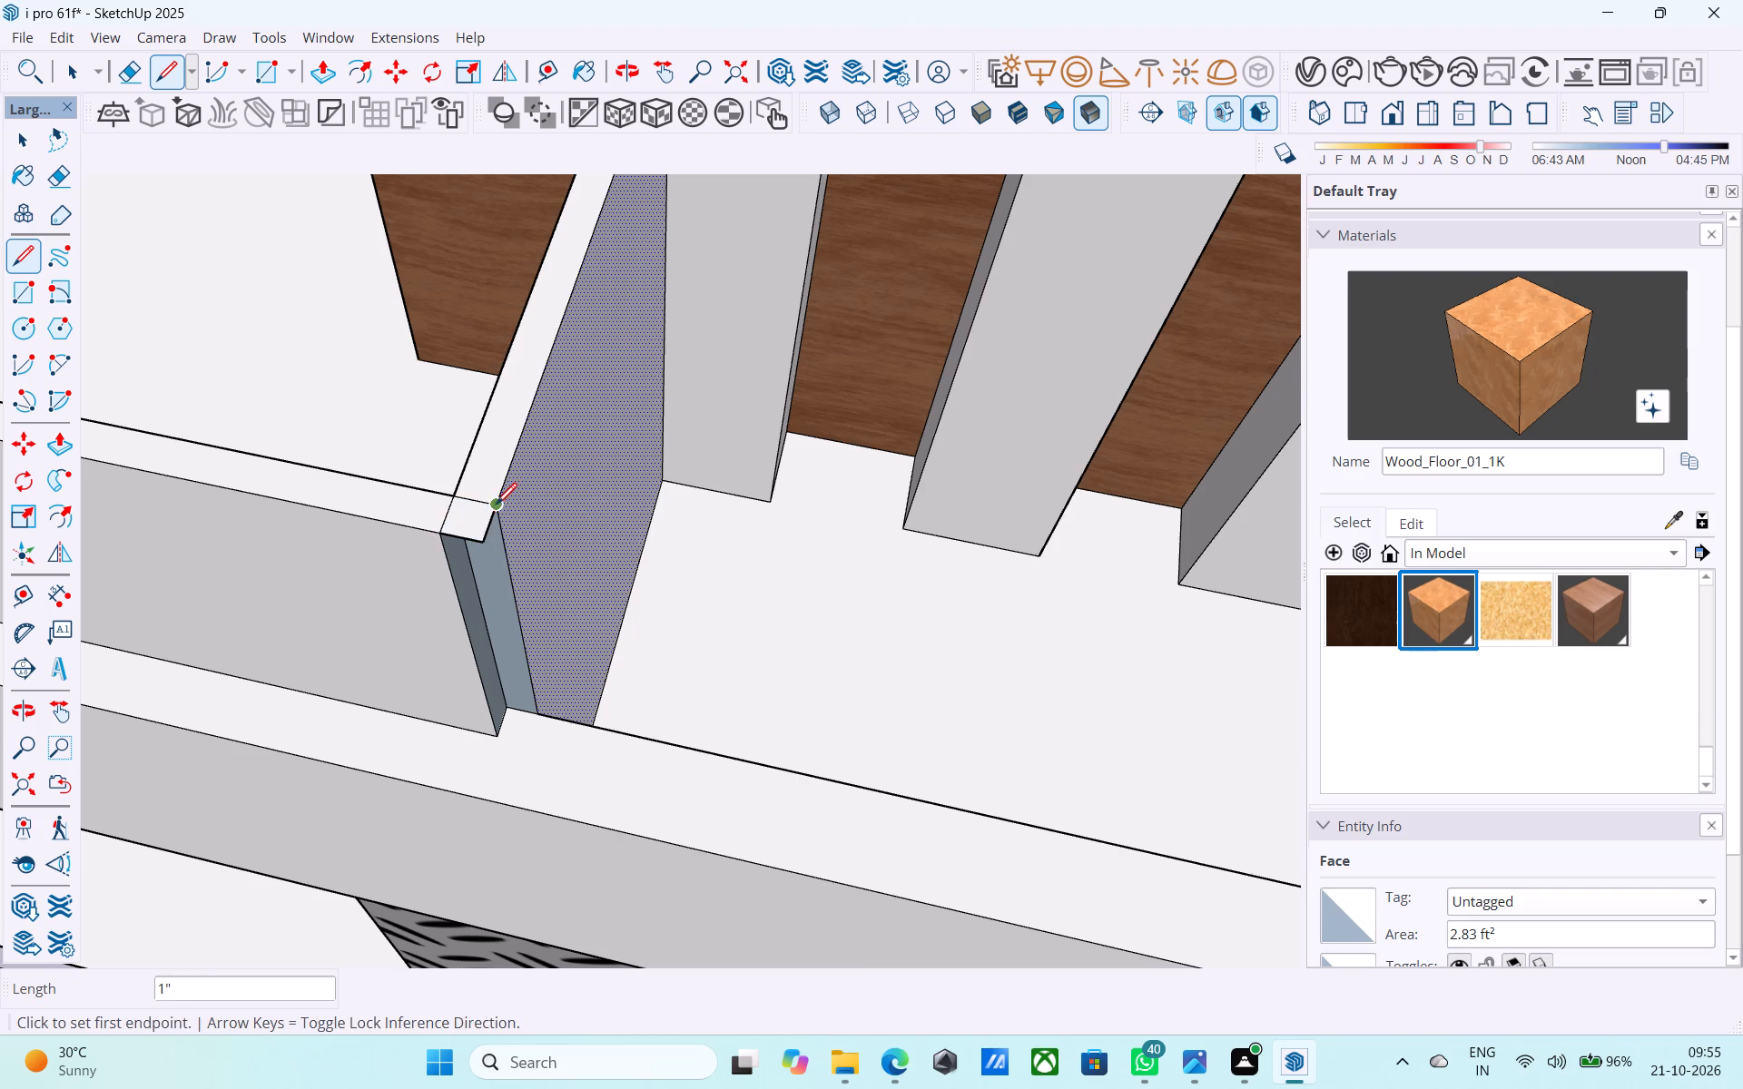
key("space")
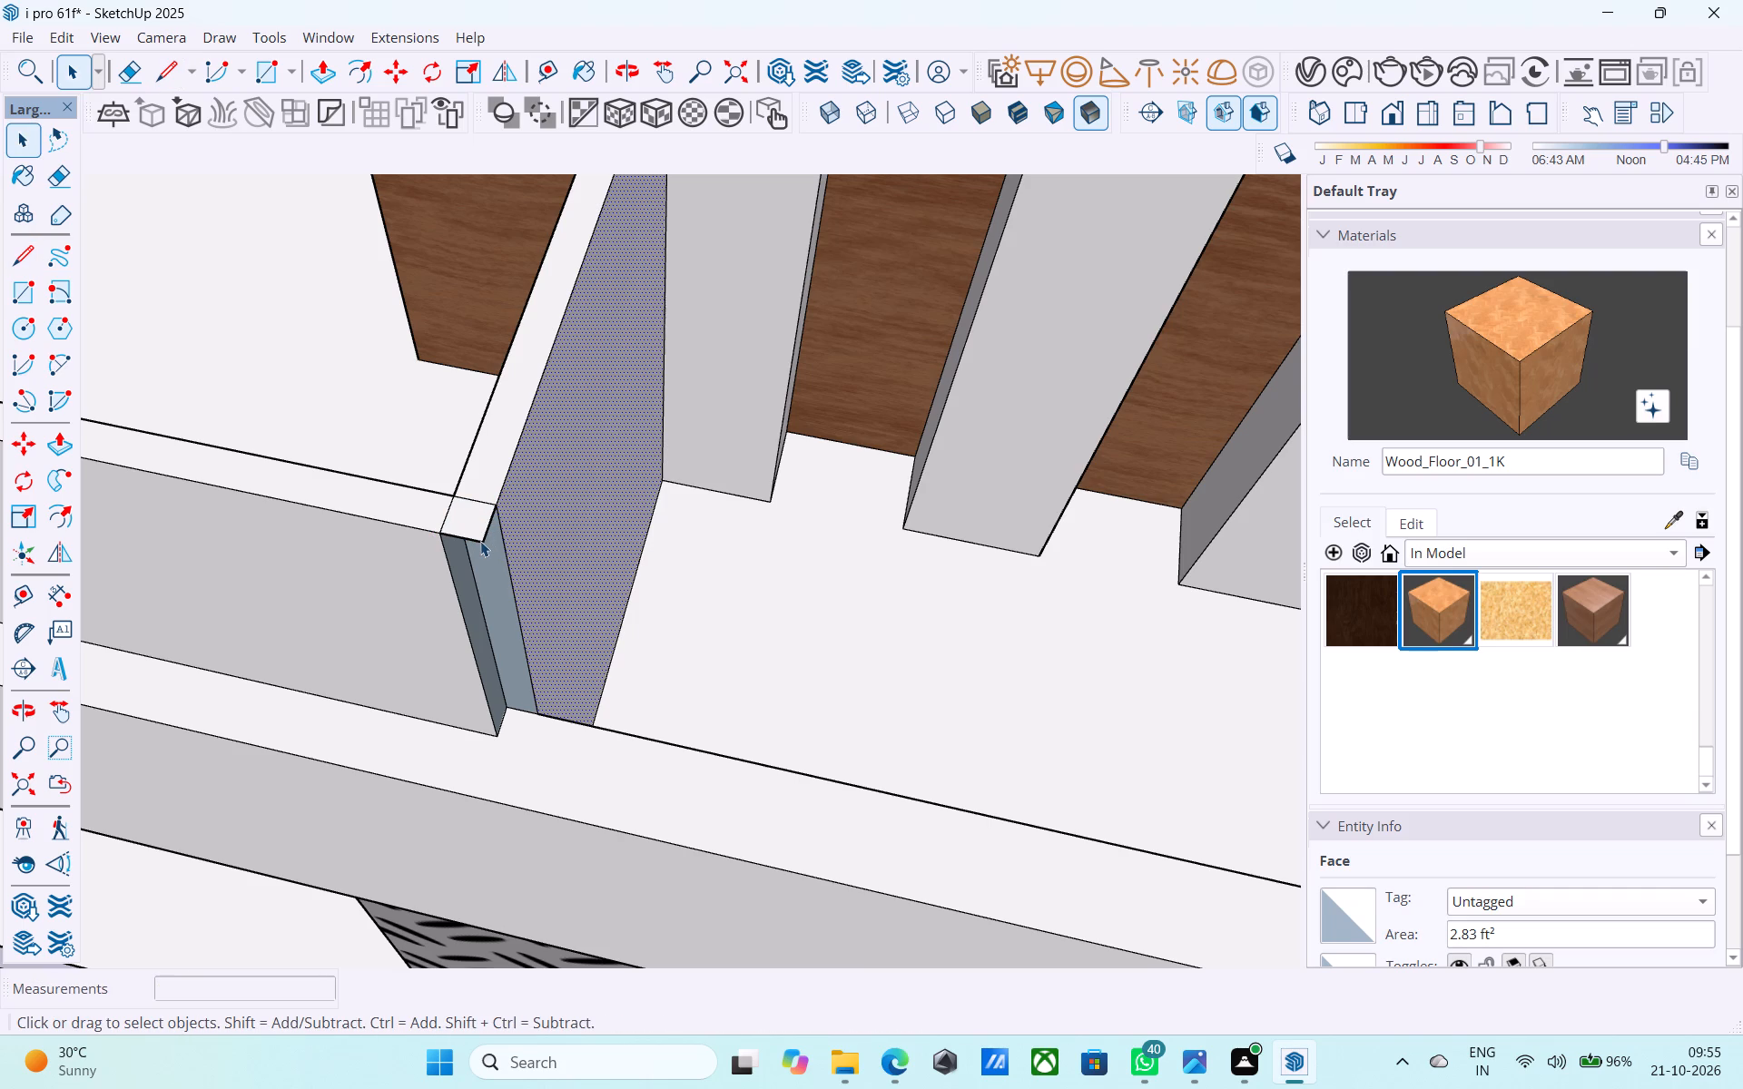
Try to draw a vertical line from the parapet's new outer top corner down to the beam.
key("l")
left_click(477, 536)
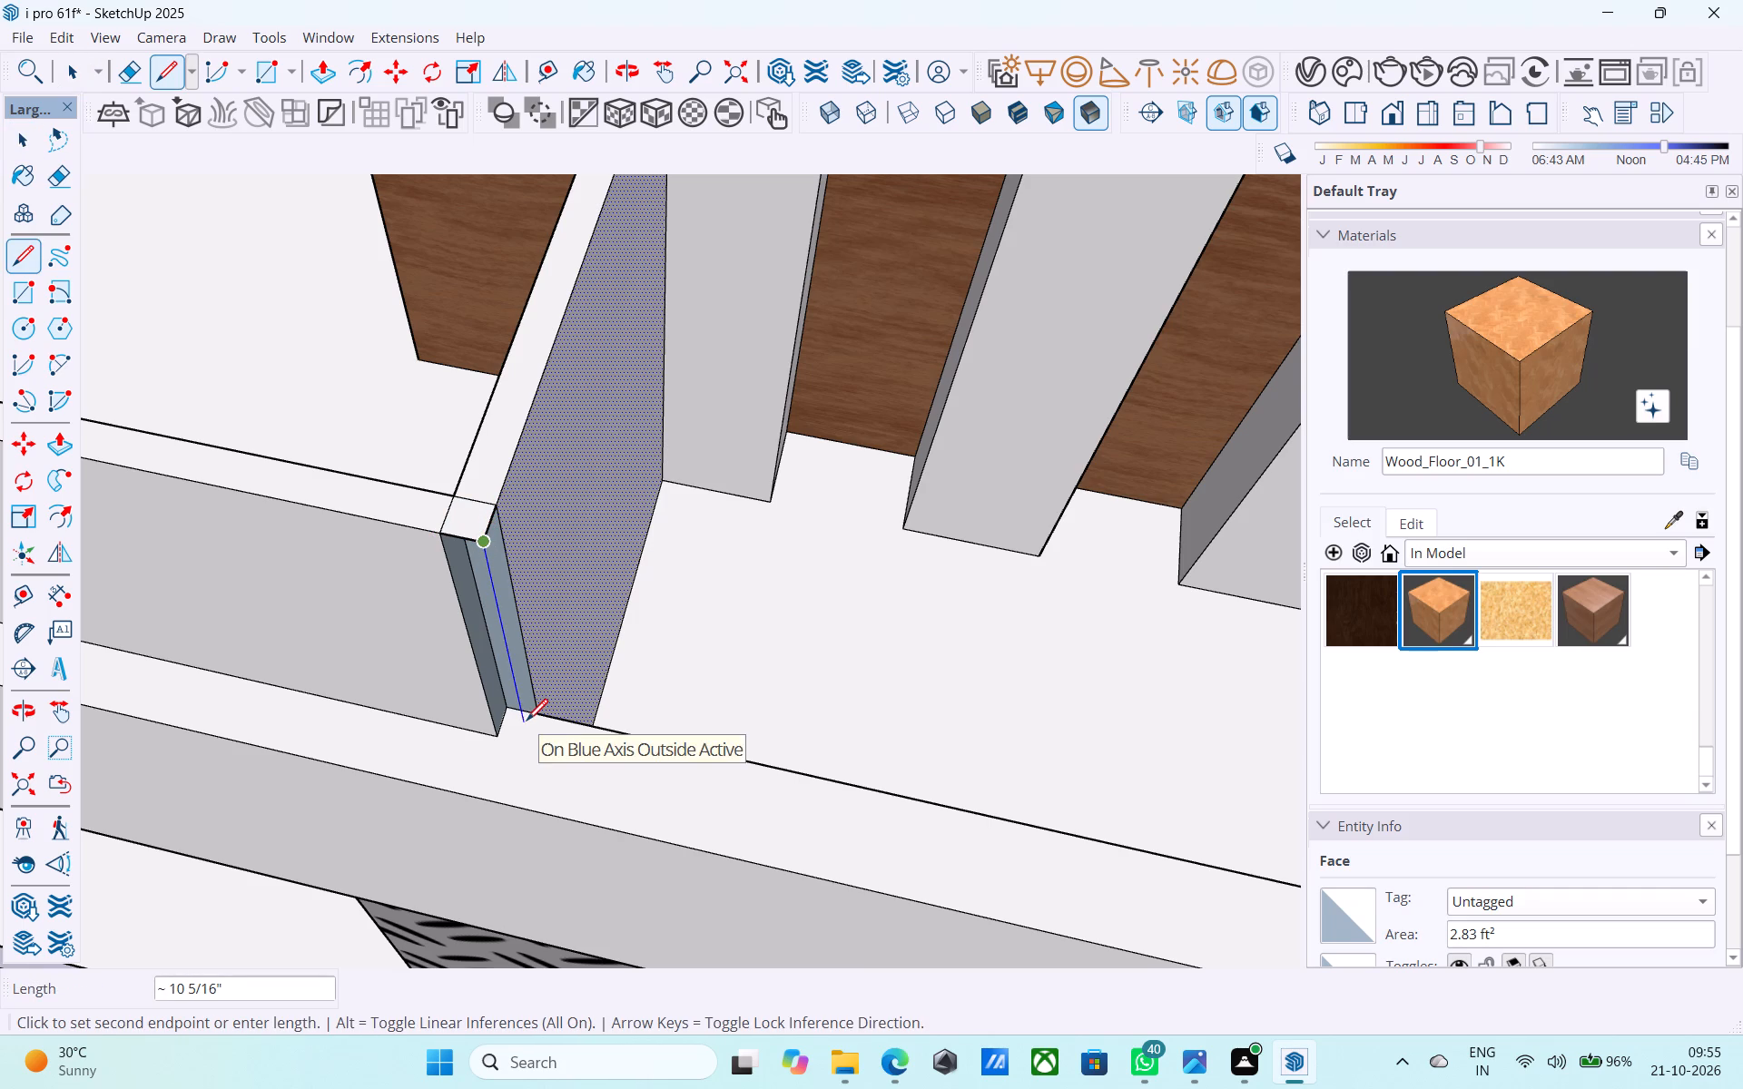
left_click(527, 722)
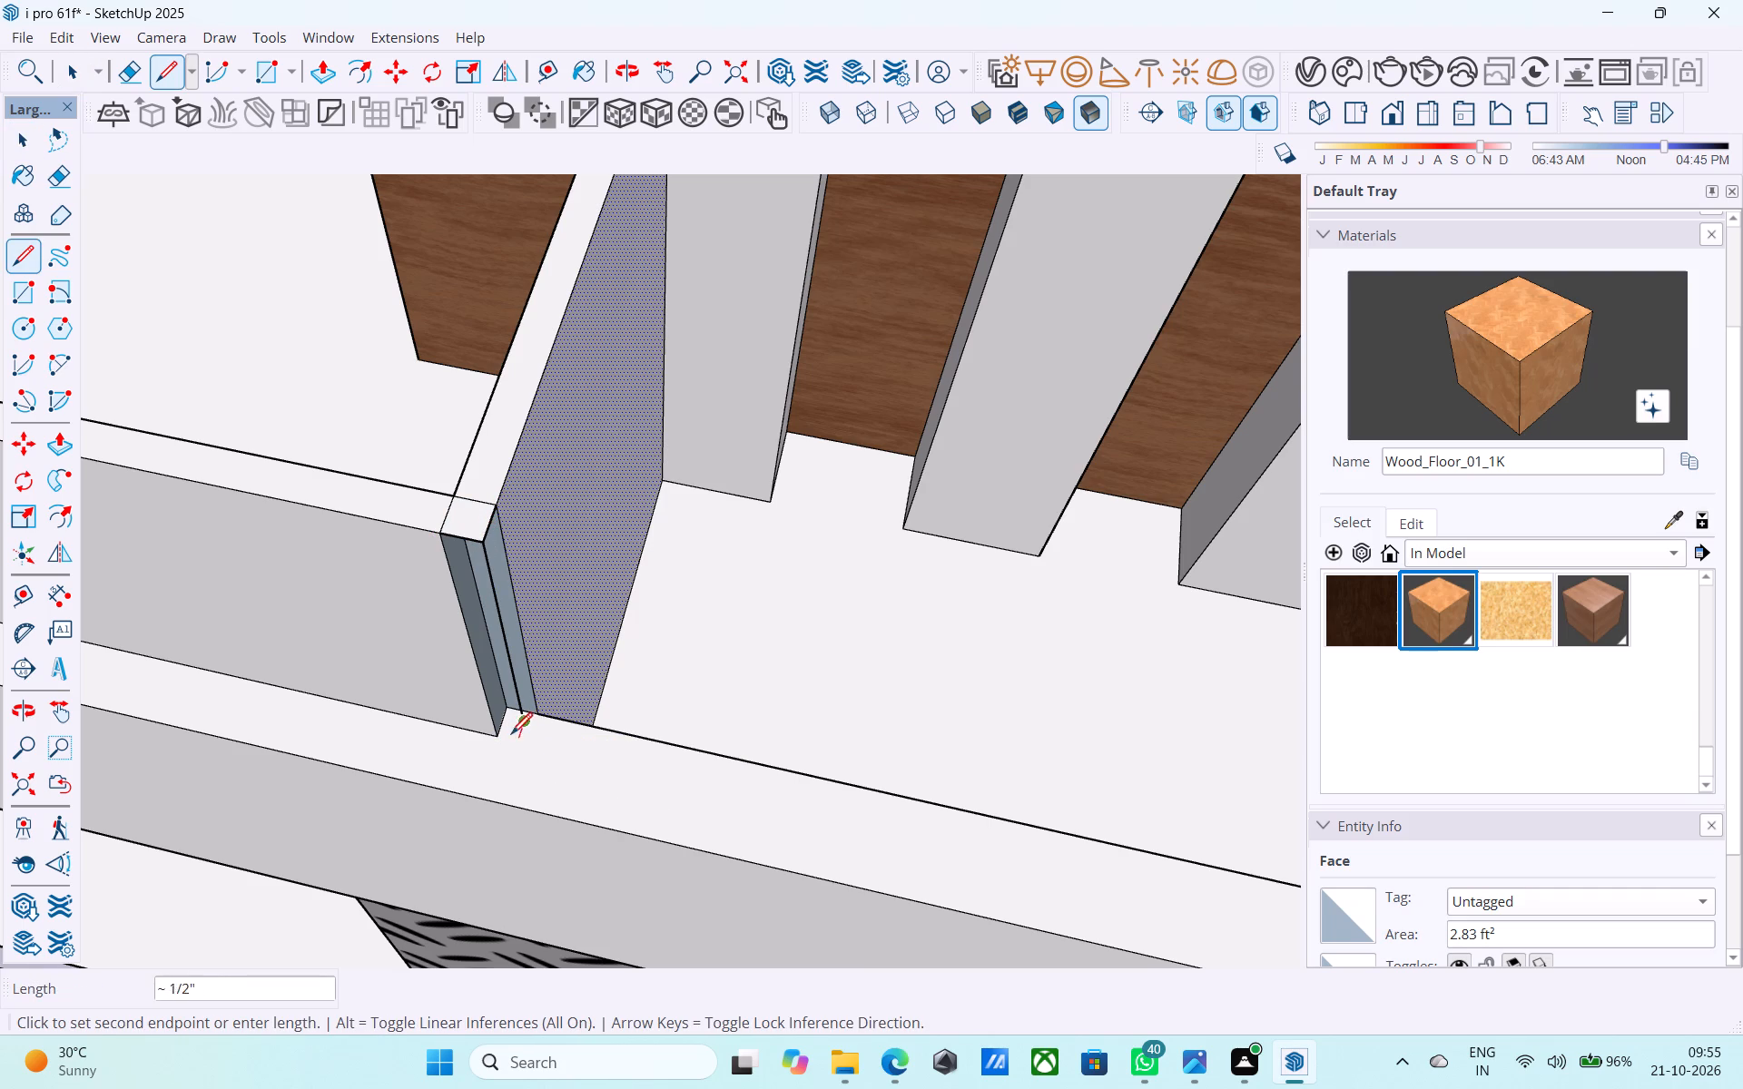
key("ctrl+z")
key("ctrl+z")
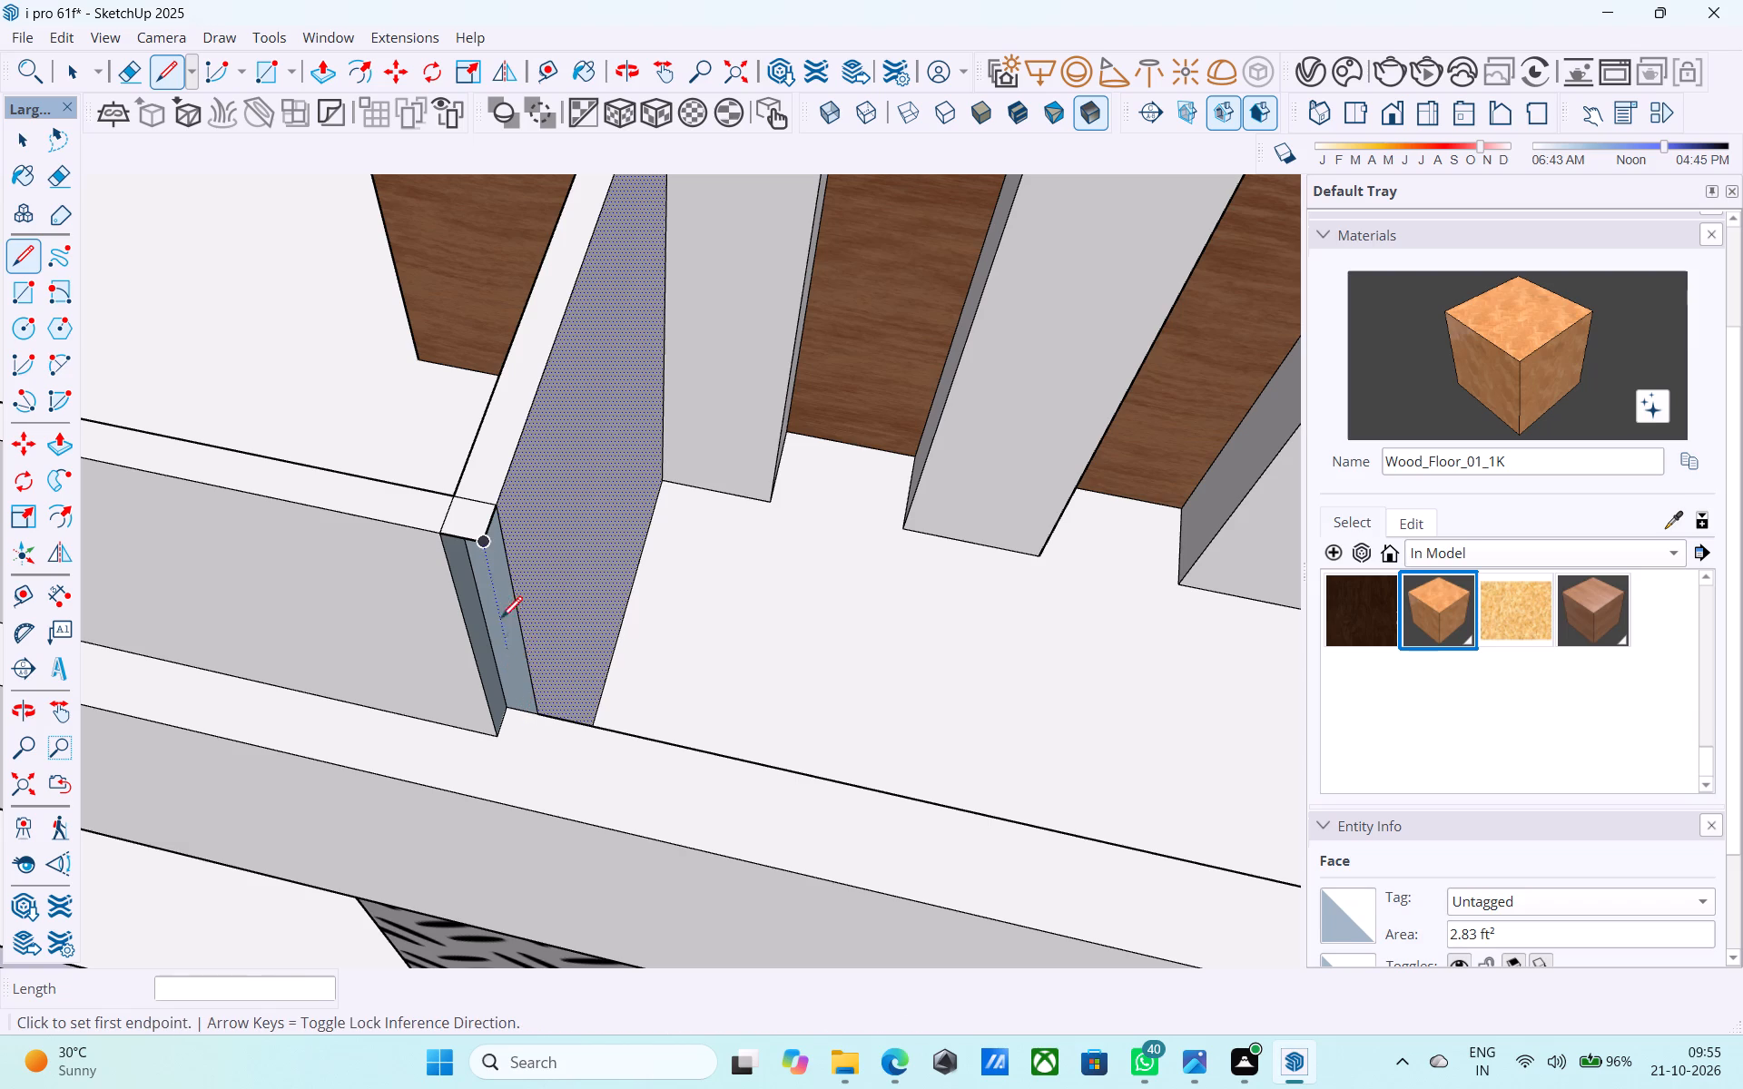
Draw the outer corner's 1' vertical edge down to the beam and close its base with 1" lines on both sides.
left_click(484, 545)
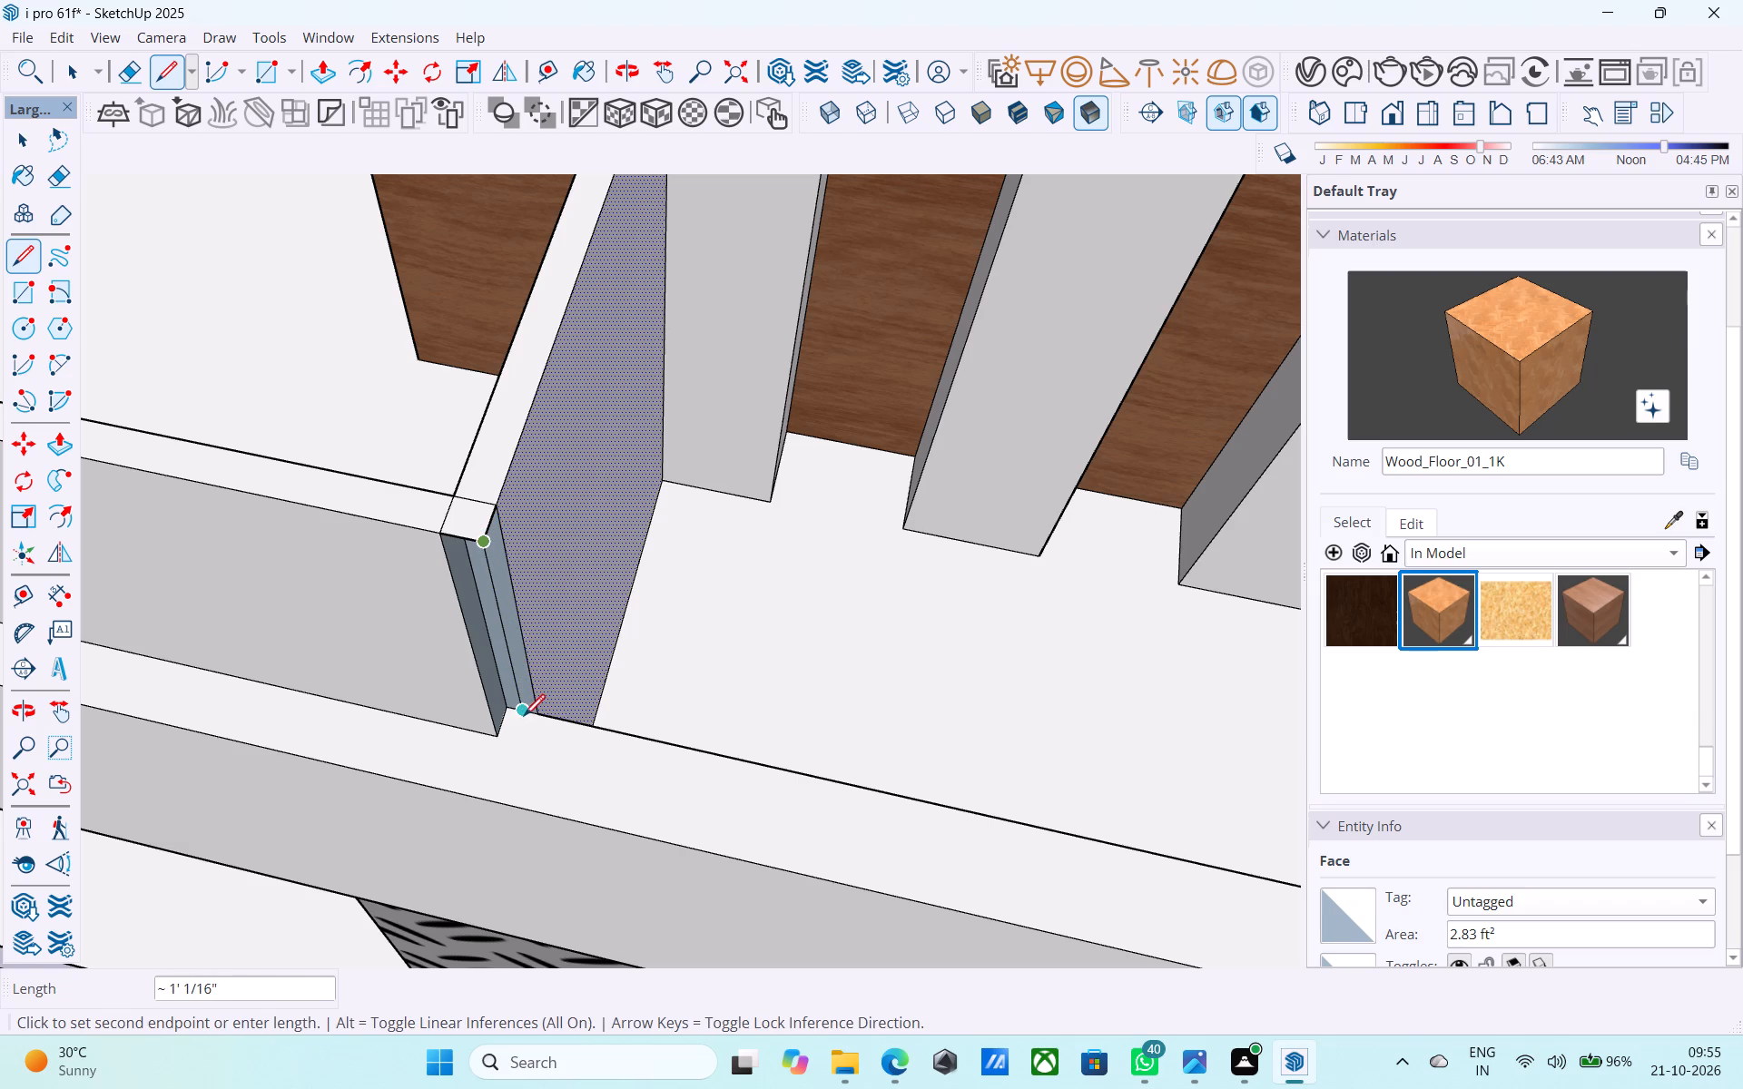
left_click(530, 750)
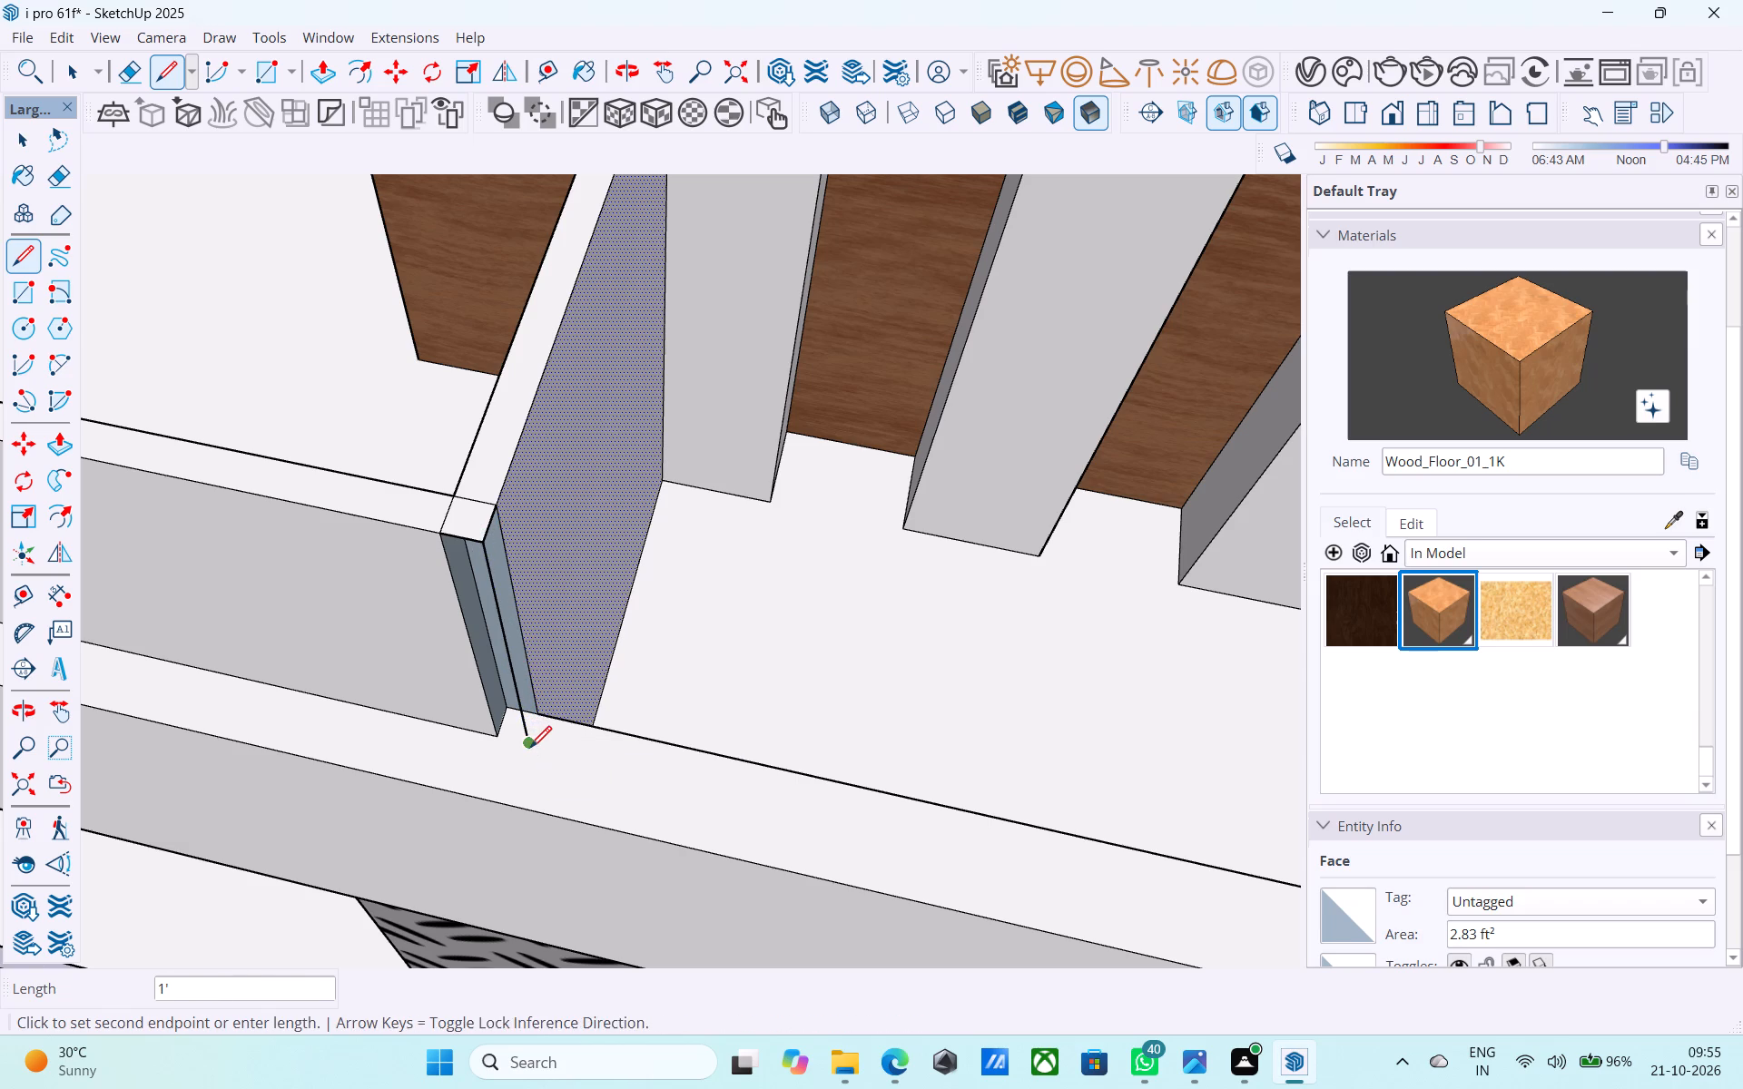
left_click(498, 738)
left_click(524, 751)
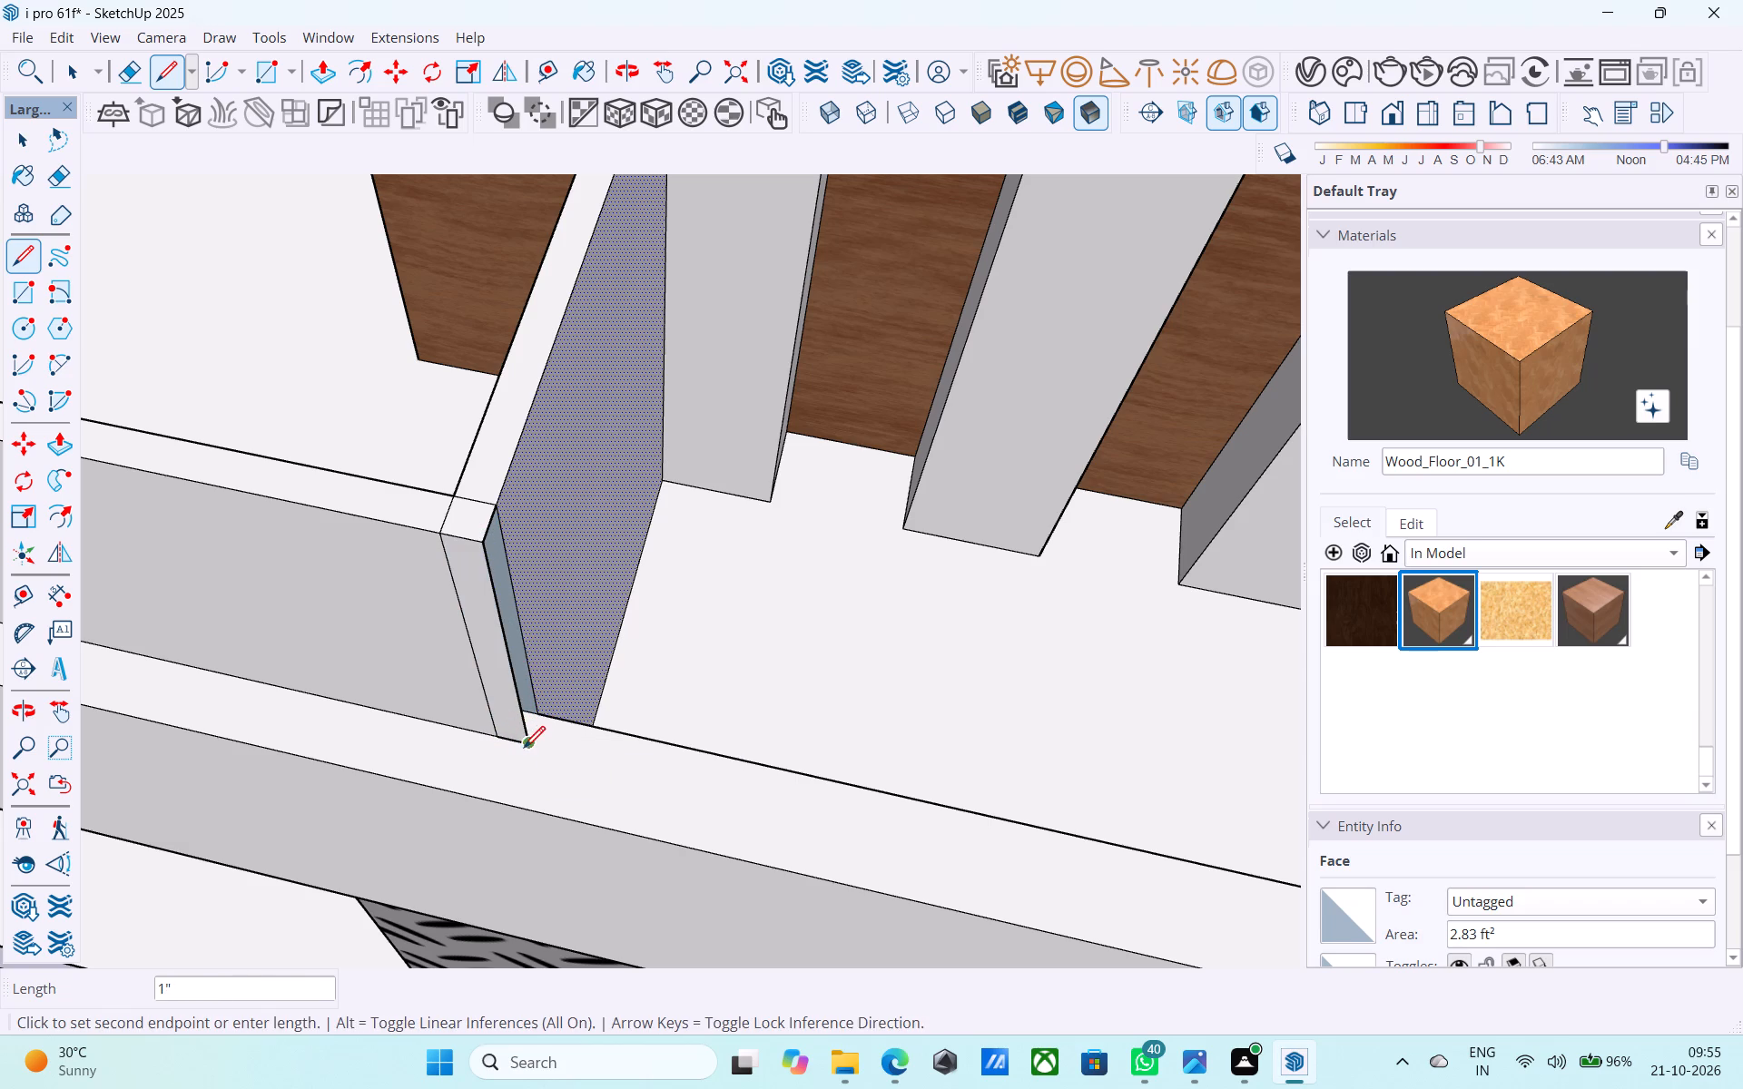
left_click(540, 721)
key("space")
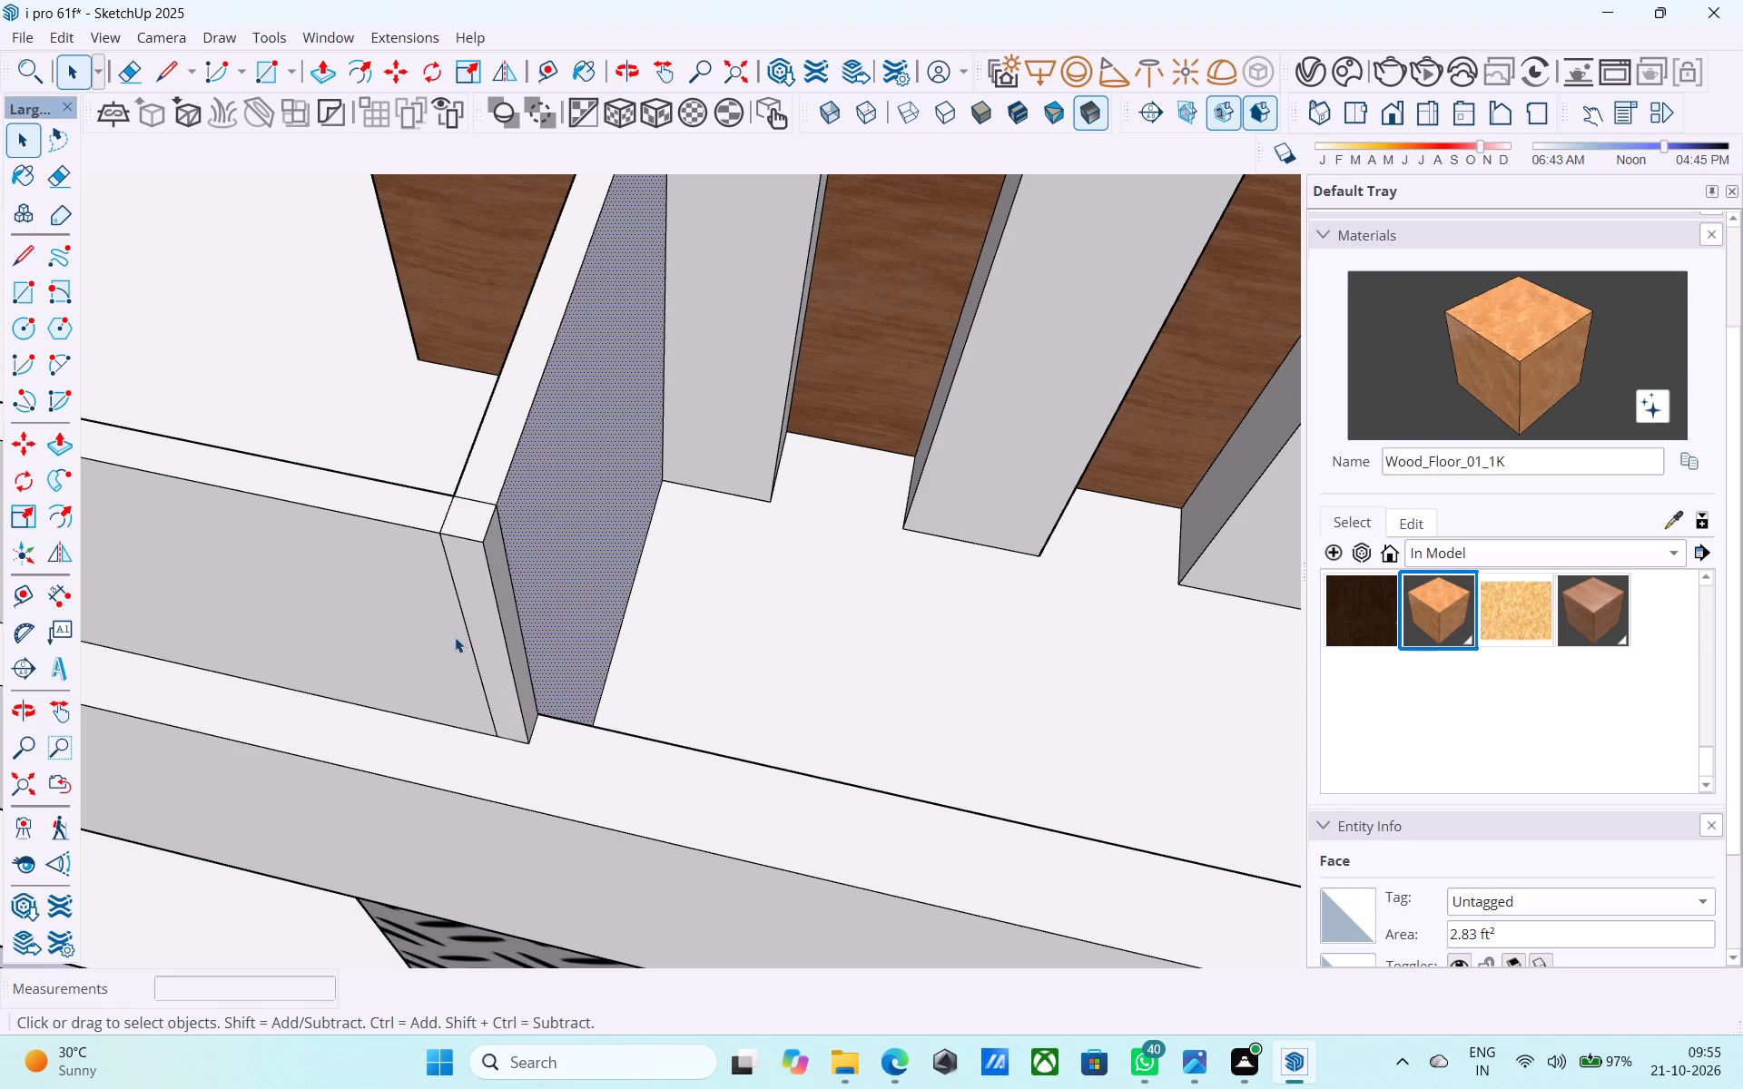
Erase the leftover dividing lines on the sides and top of the parapet's outer corner.
key("e")
left_click(453, 580)
left_click(442, 521)
left_click(462, 507)
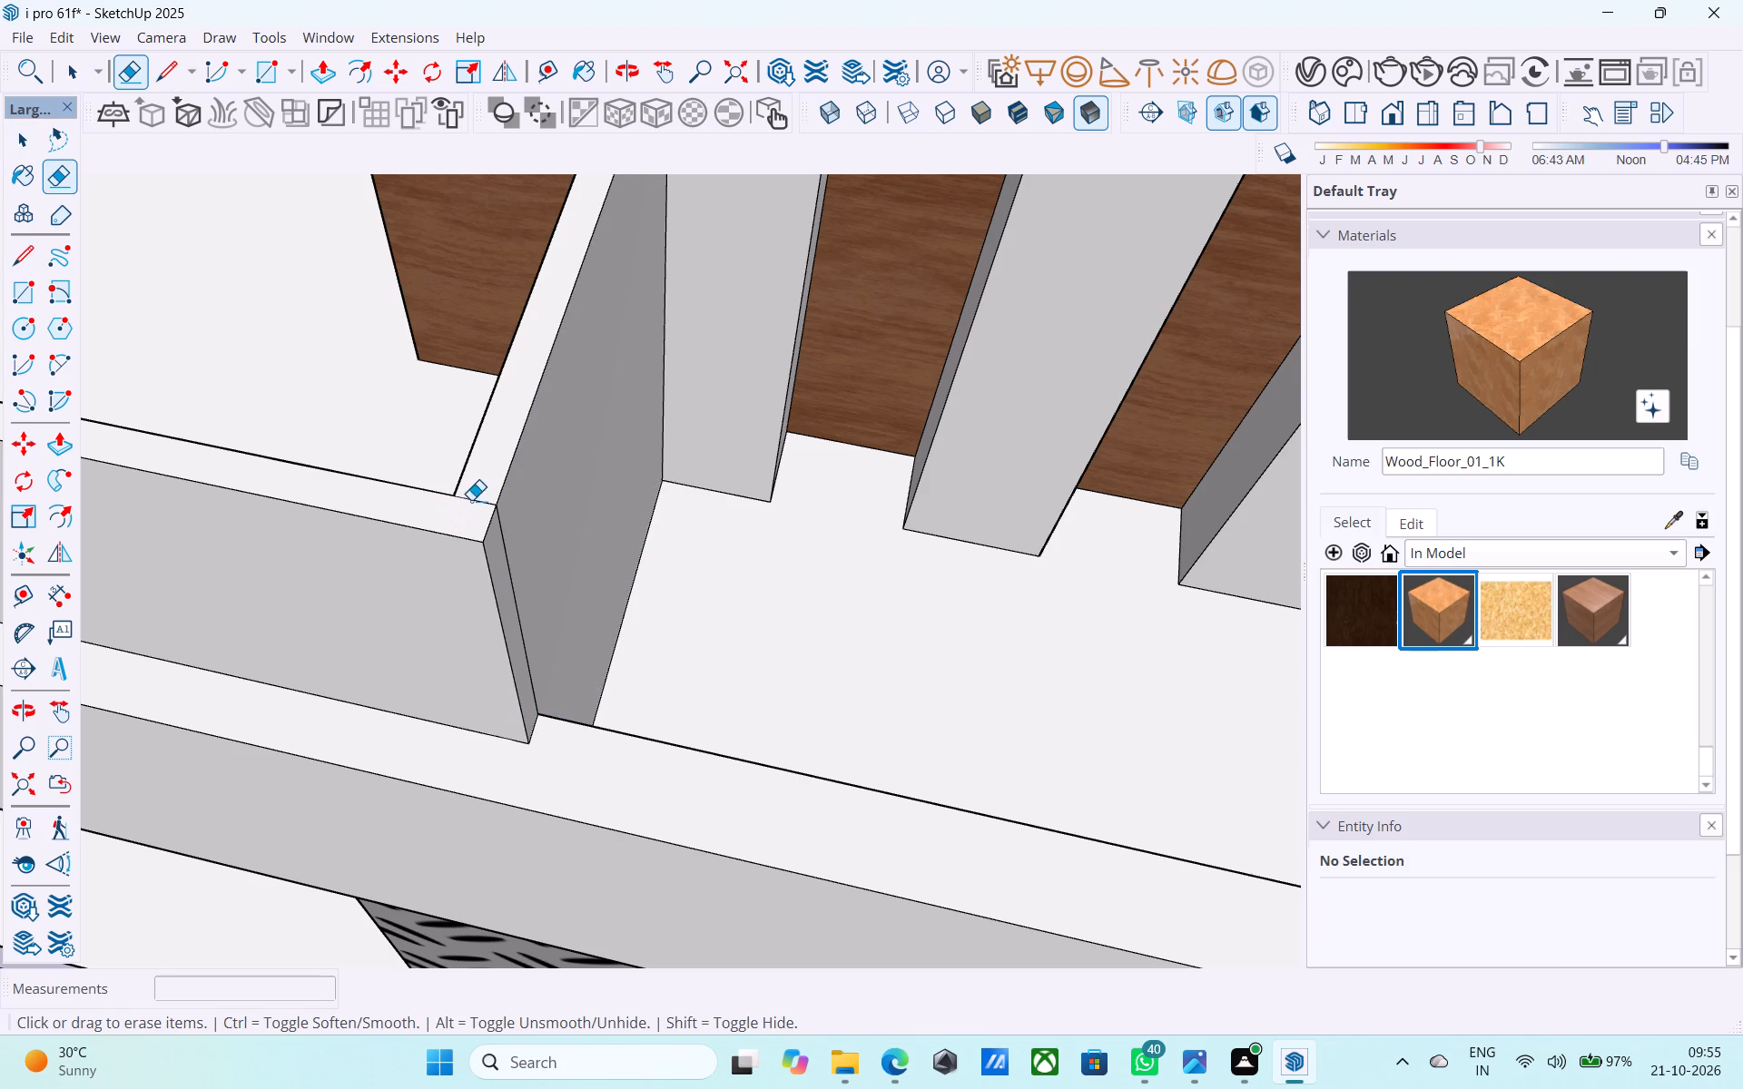
left_click_drag(507, 526, 503, 542)
left_click_drag(484, 505, 487, 489)
Save the model, purging its unused items.
scroll(489, 481, "down", 7)
key("ctrl+s")
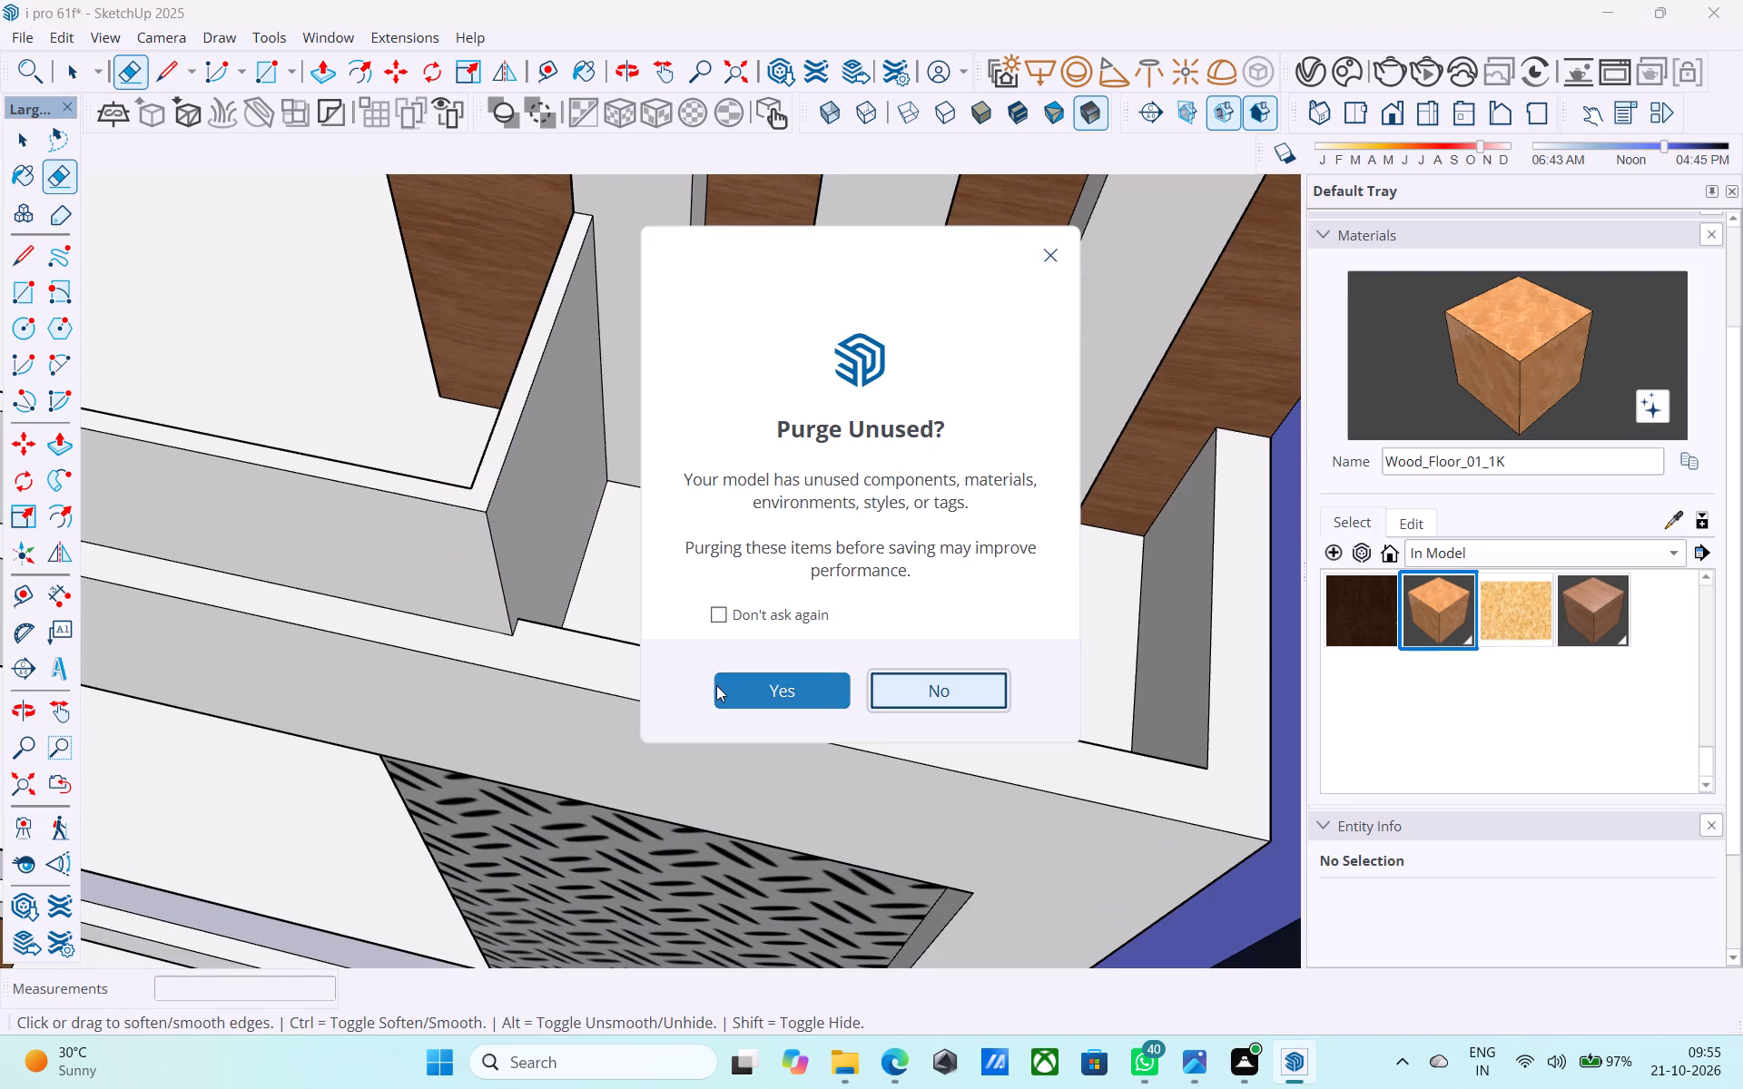
left_click(716, 684)
Examine the thickened parapet within the whole front elevation, and the three short white fins at the base of the brown wood panel.
scroll(710, 683, "down", 6)
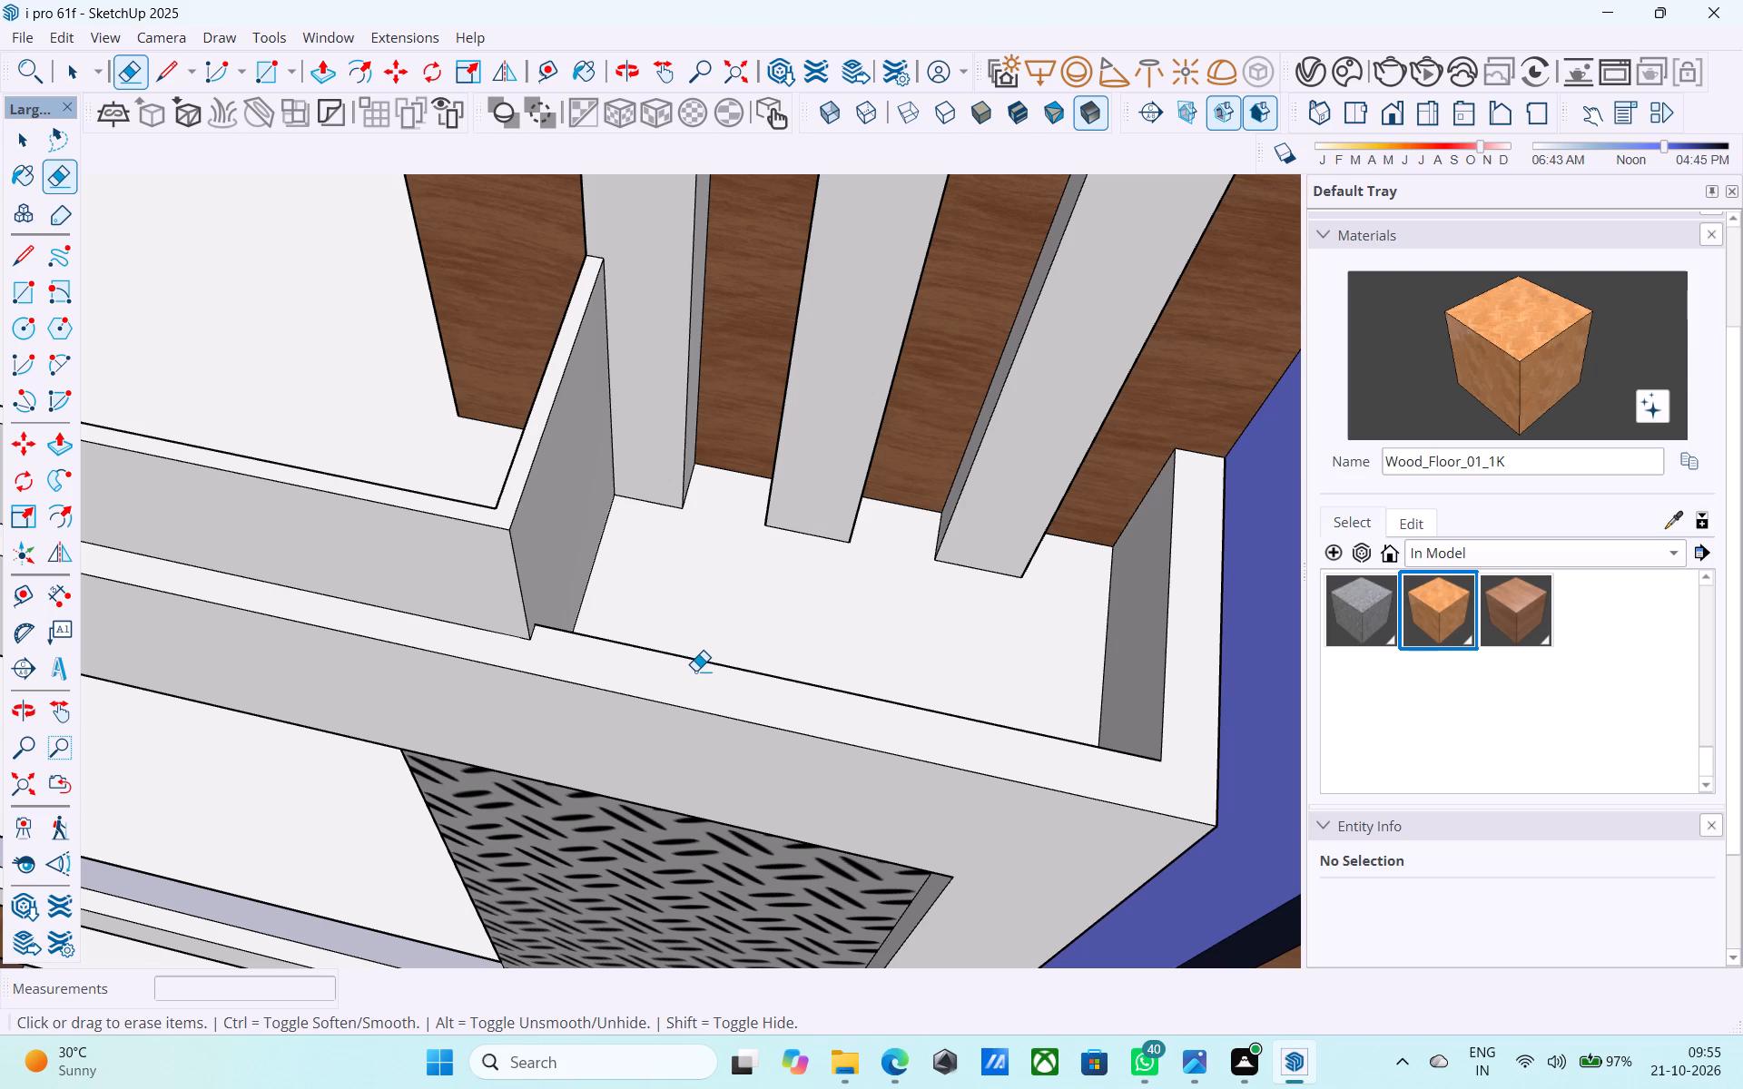
scroll(663, 657, "down", 13)
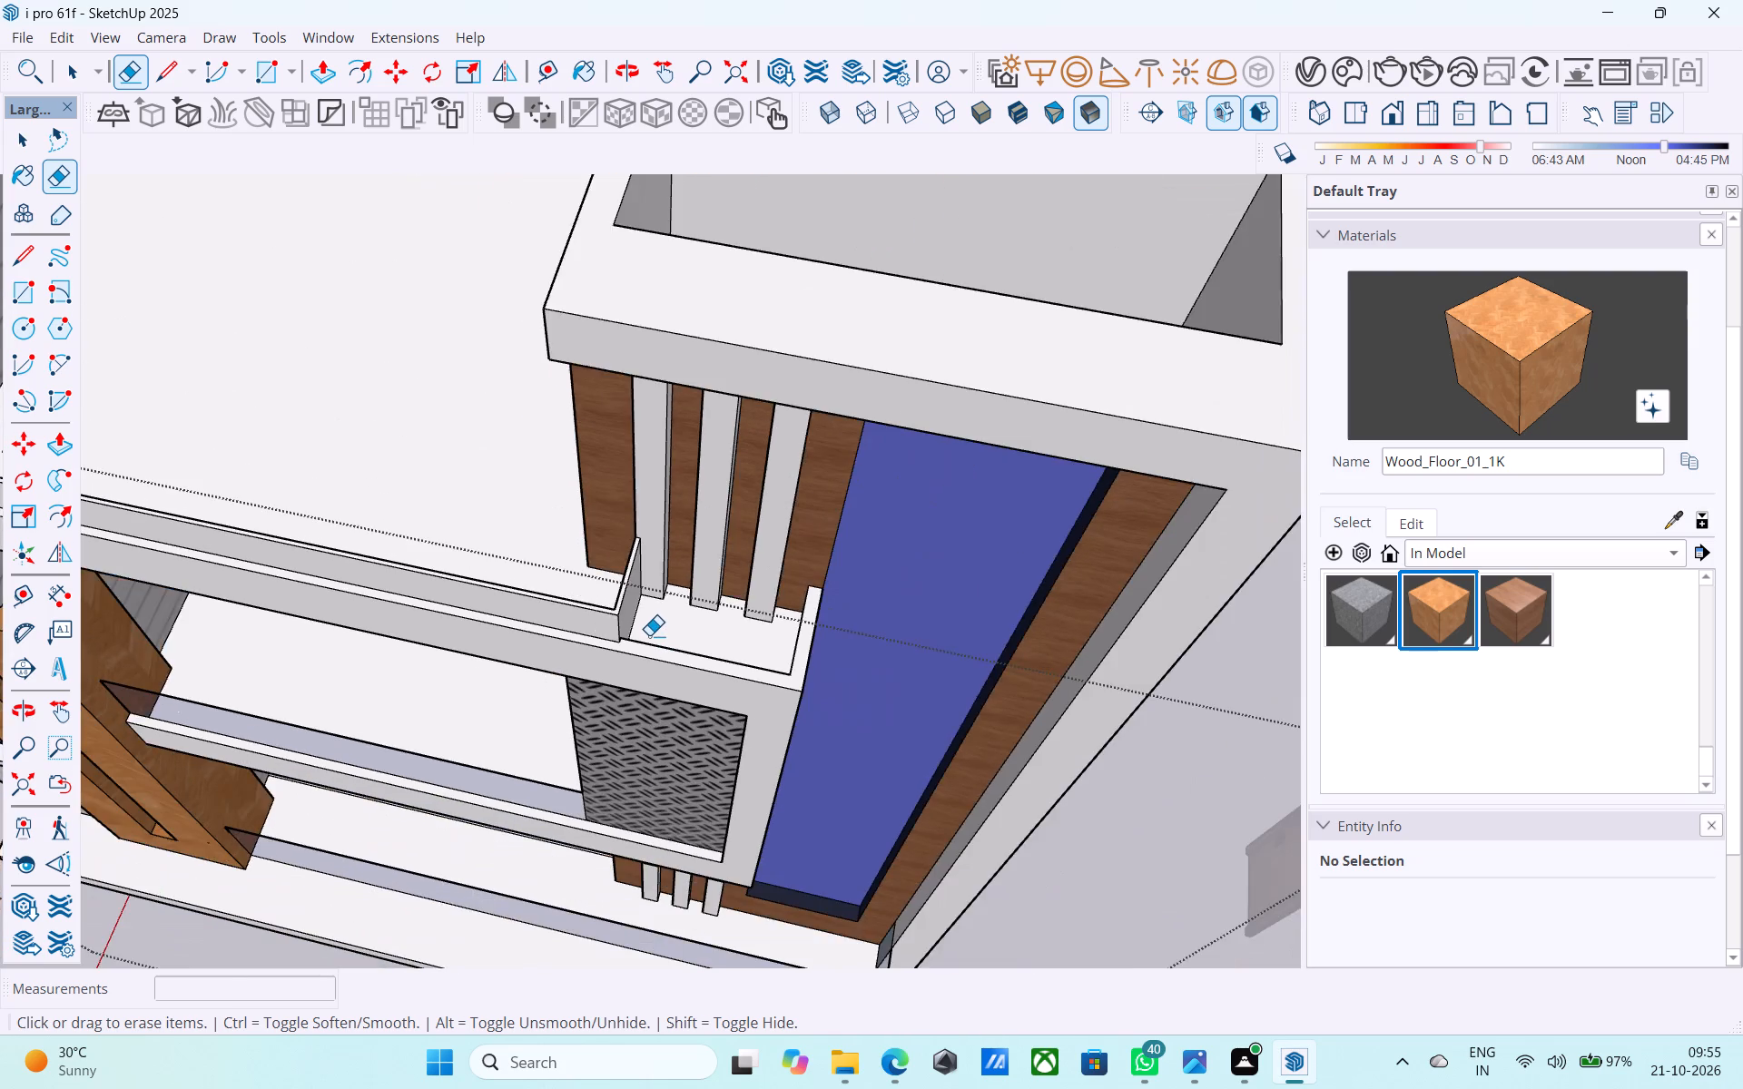
scroll(649, 635, "down", 6)
middle_click_drag(649, 636, 698, 480)
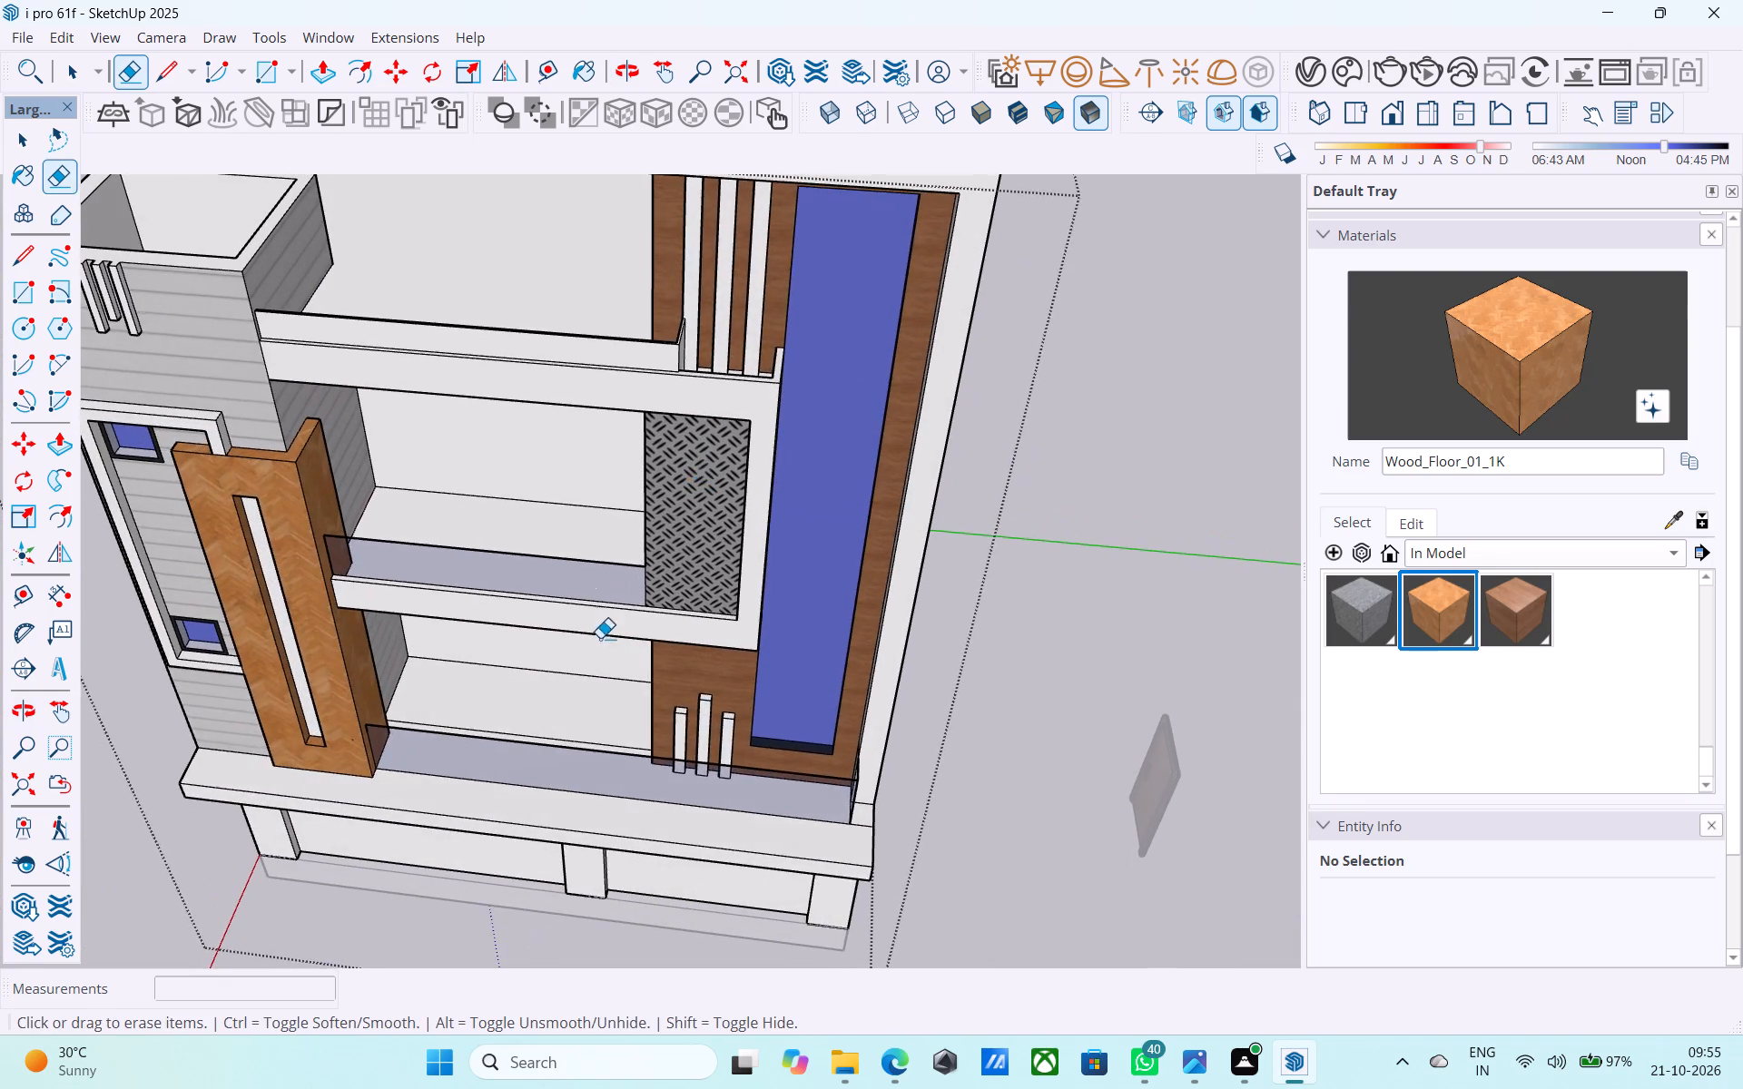
scroll(596, 660, "down", 4)
scroll(529, 792, "down", 1)
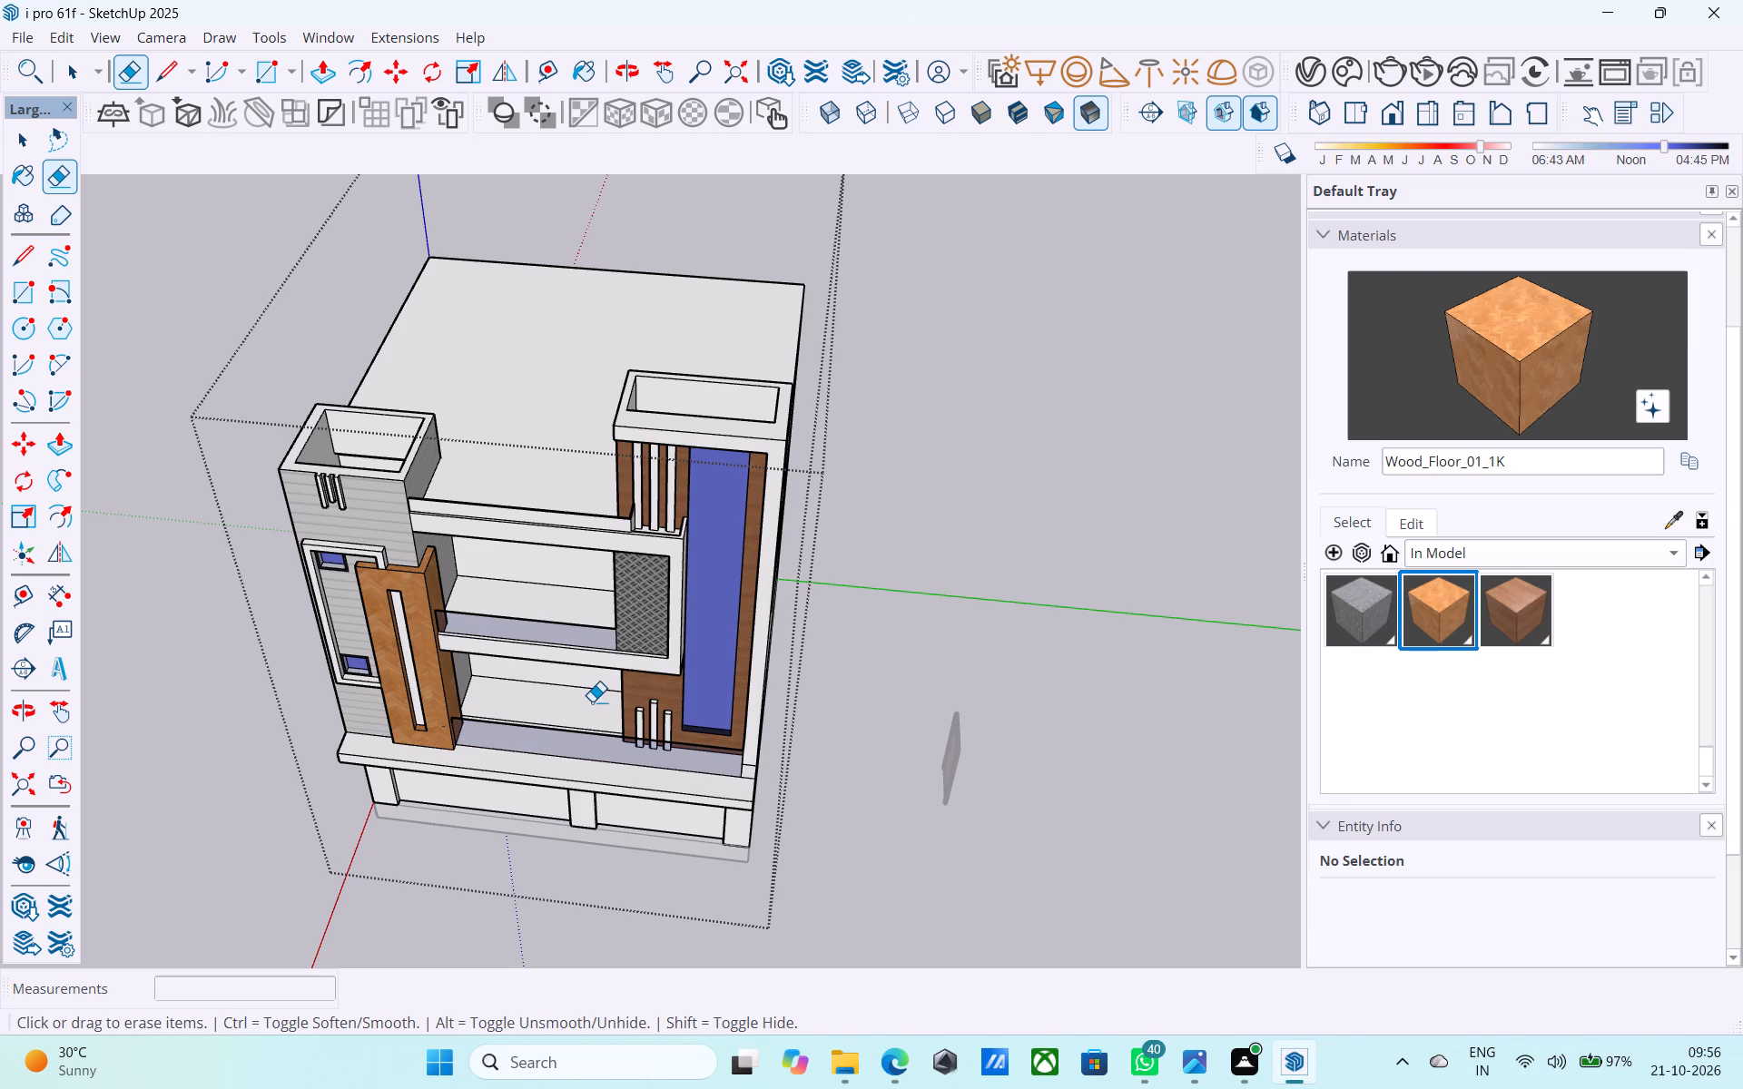
middle_click_drag(592, 701, 596, 709)
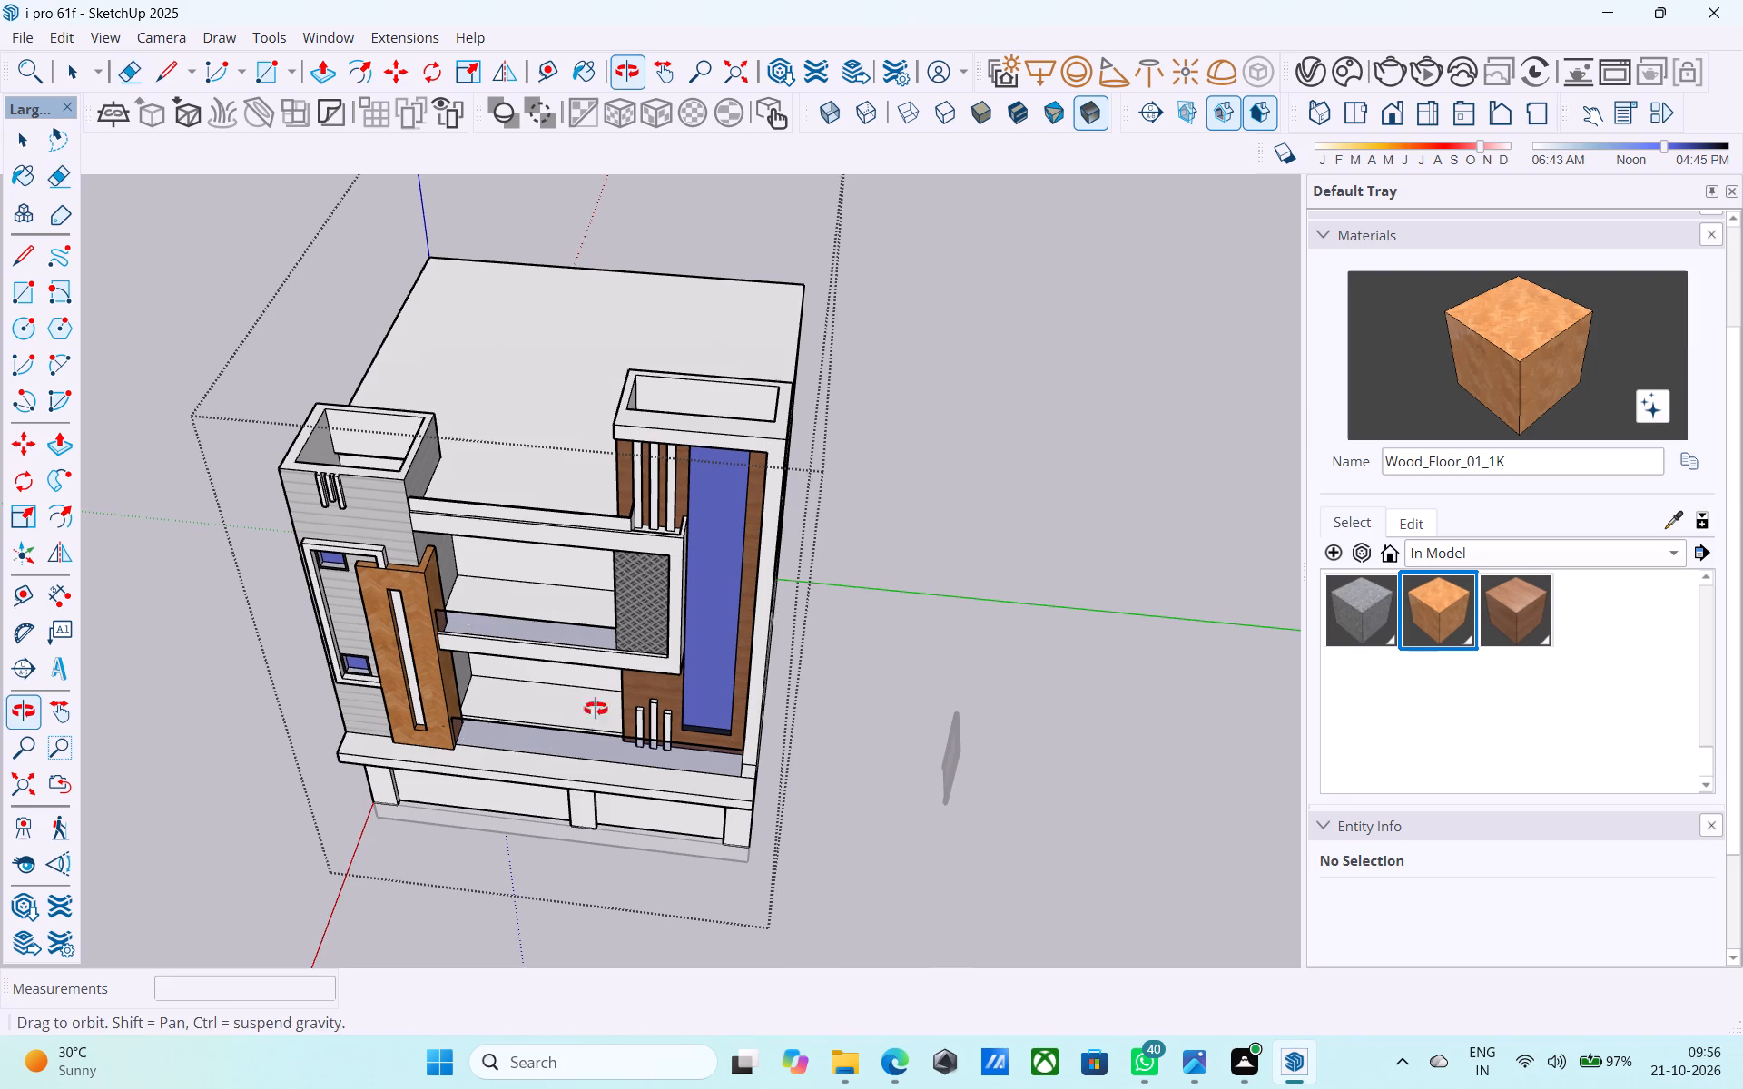
middle_click_drag(596, 709, 605, 745)
scroll(605, 745, "down", 3)
middle_click_drag(605, 745, 635, 651)
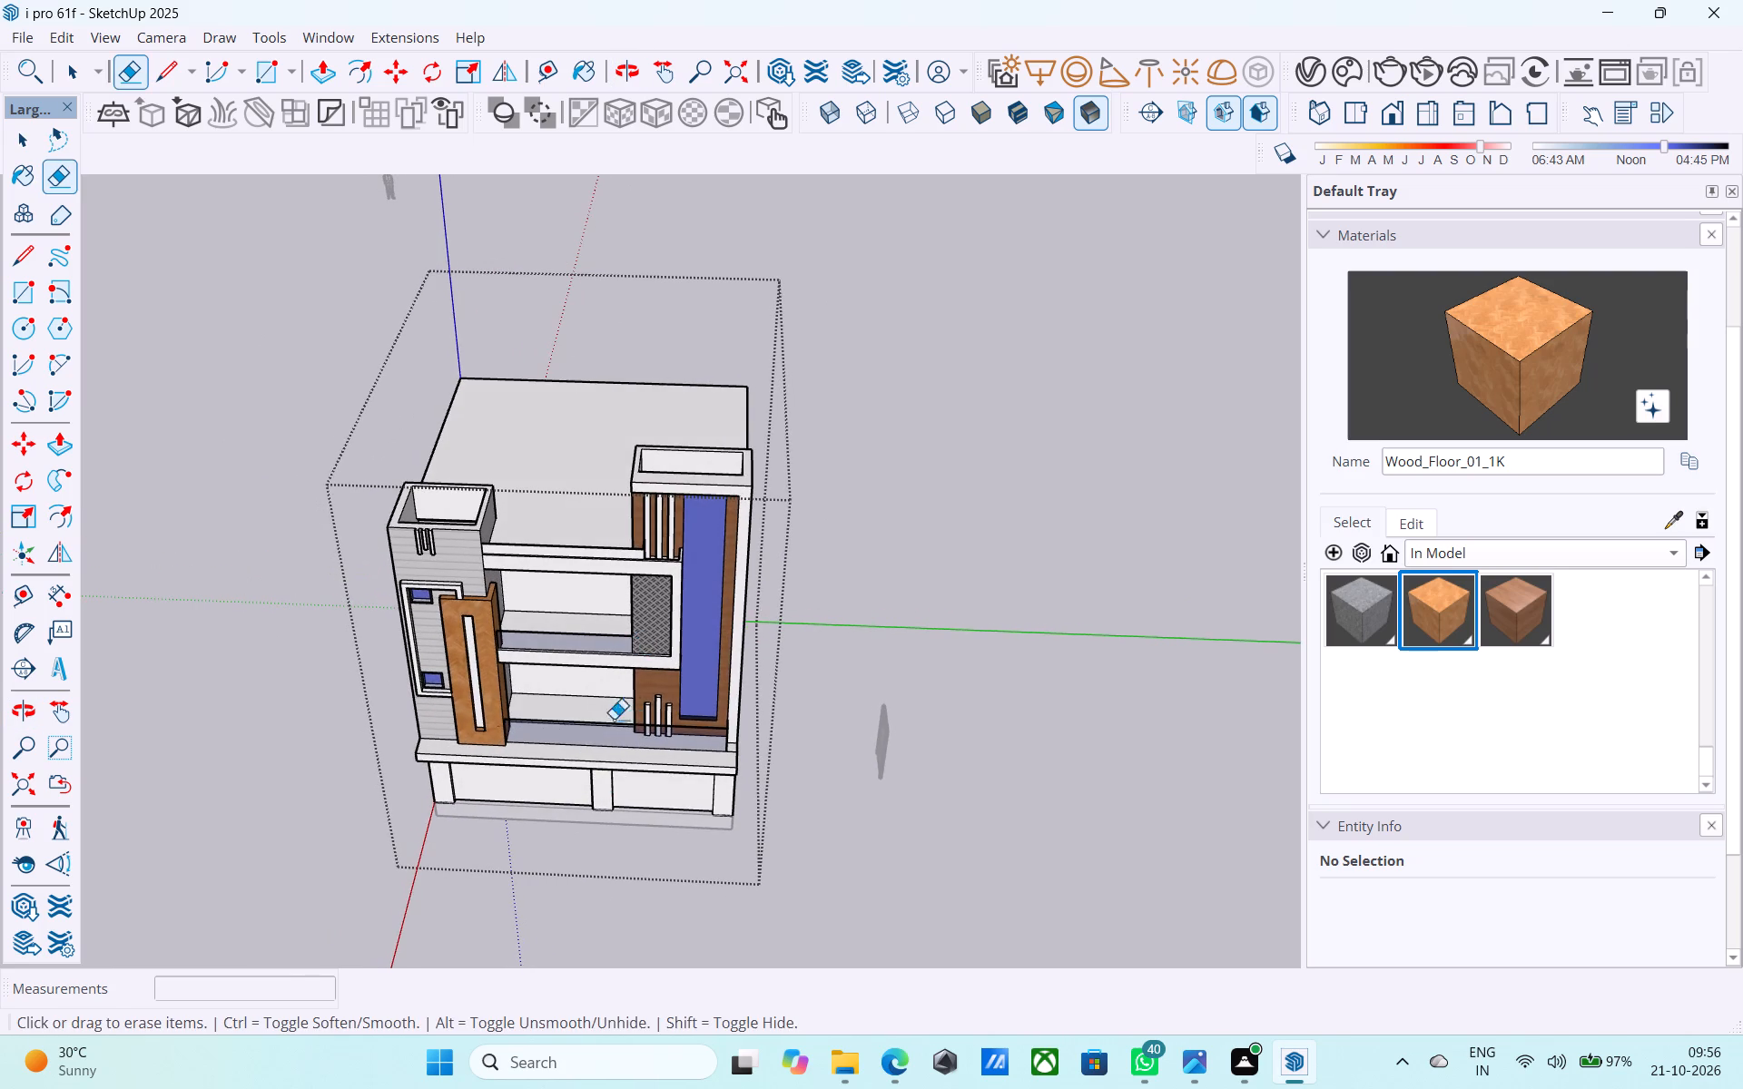
middle_click_drag(718, 638, 826, 520)
scroll(832, 513, "up", 5)
middle_click_drag(758, 598, 1049, 535)
scroll(886, 692, "up", 11)
middle_click_drag(755, 707, 845, 697)
scroll(860, 690, "up", 4)
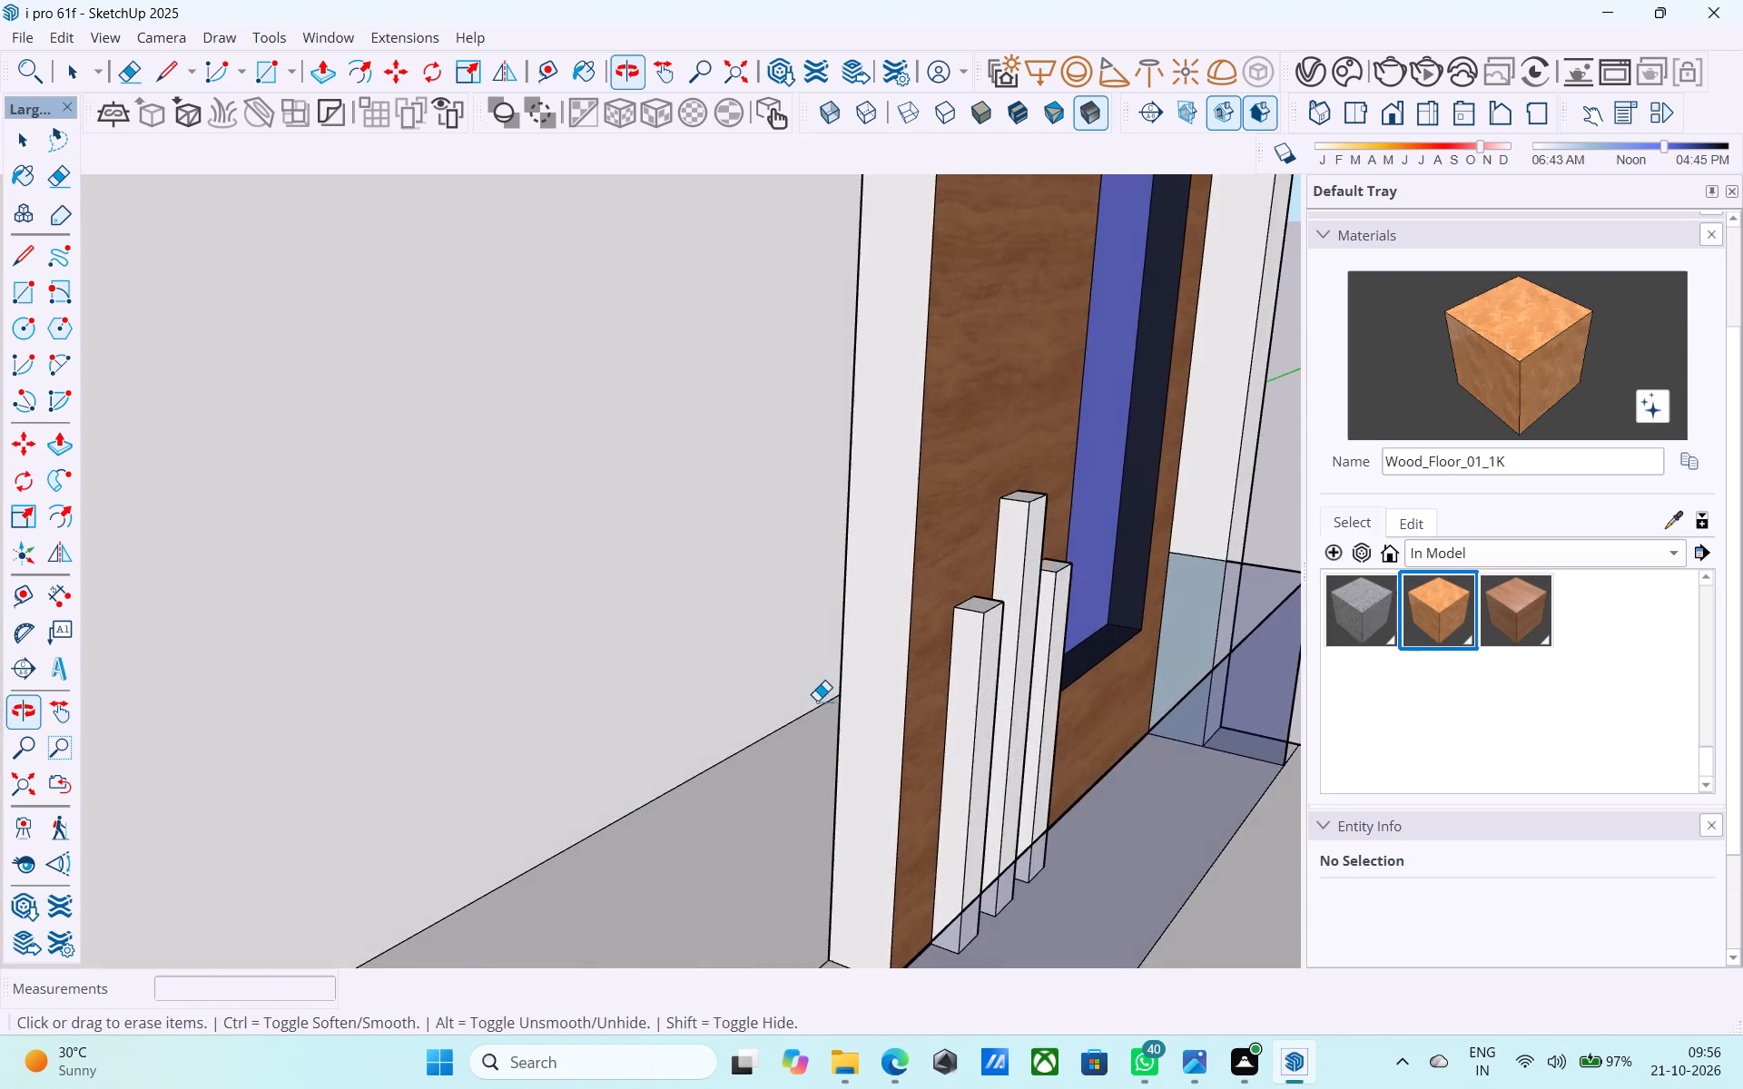
Copy the brown wood panel's lower-floor vertical side edge 6" inward across its rear face.
middle_click_drag(812, 701, 777, 721)
scroll(794, 692, "up", 4)
middle_click_drag(798, 685, 1171, 638)
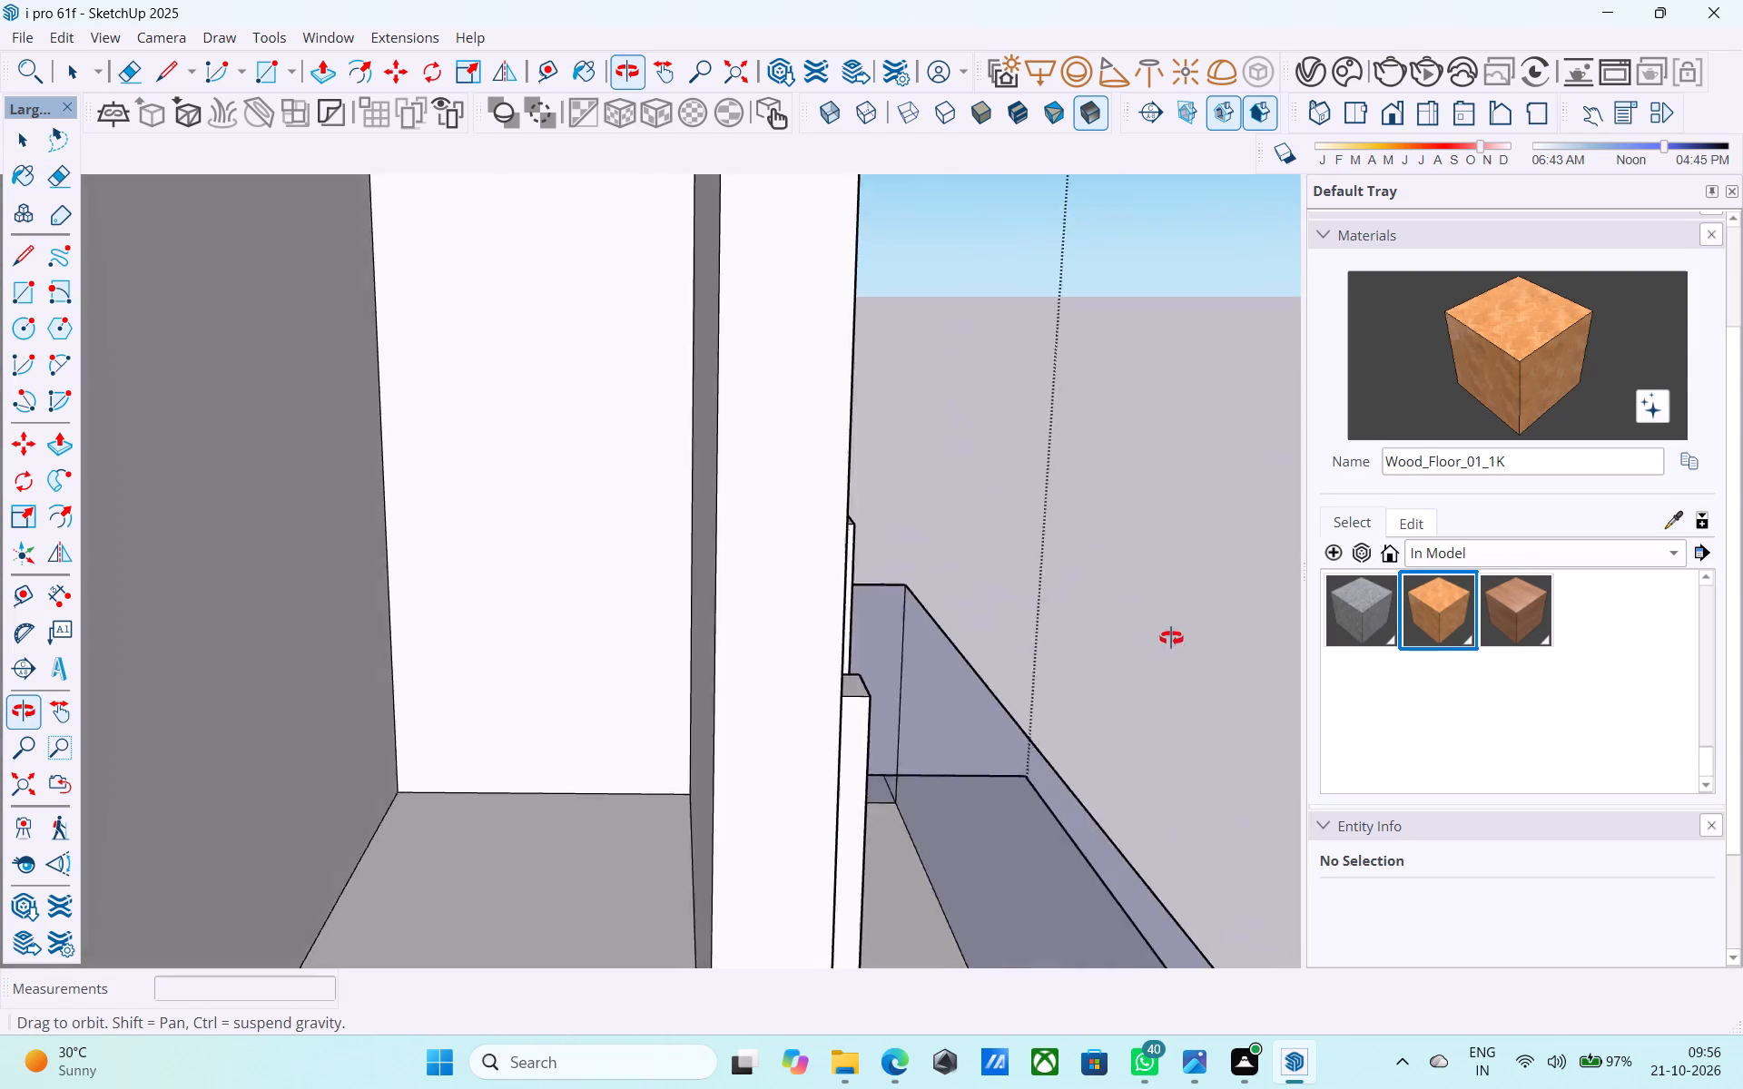
middle_click_drag(1171, 638, 1262, 642)
key("space")
left_click(768, 592)
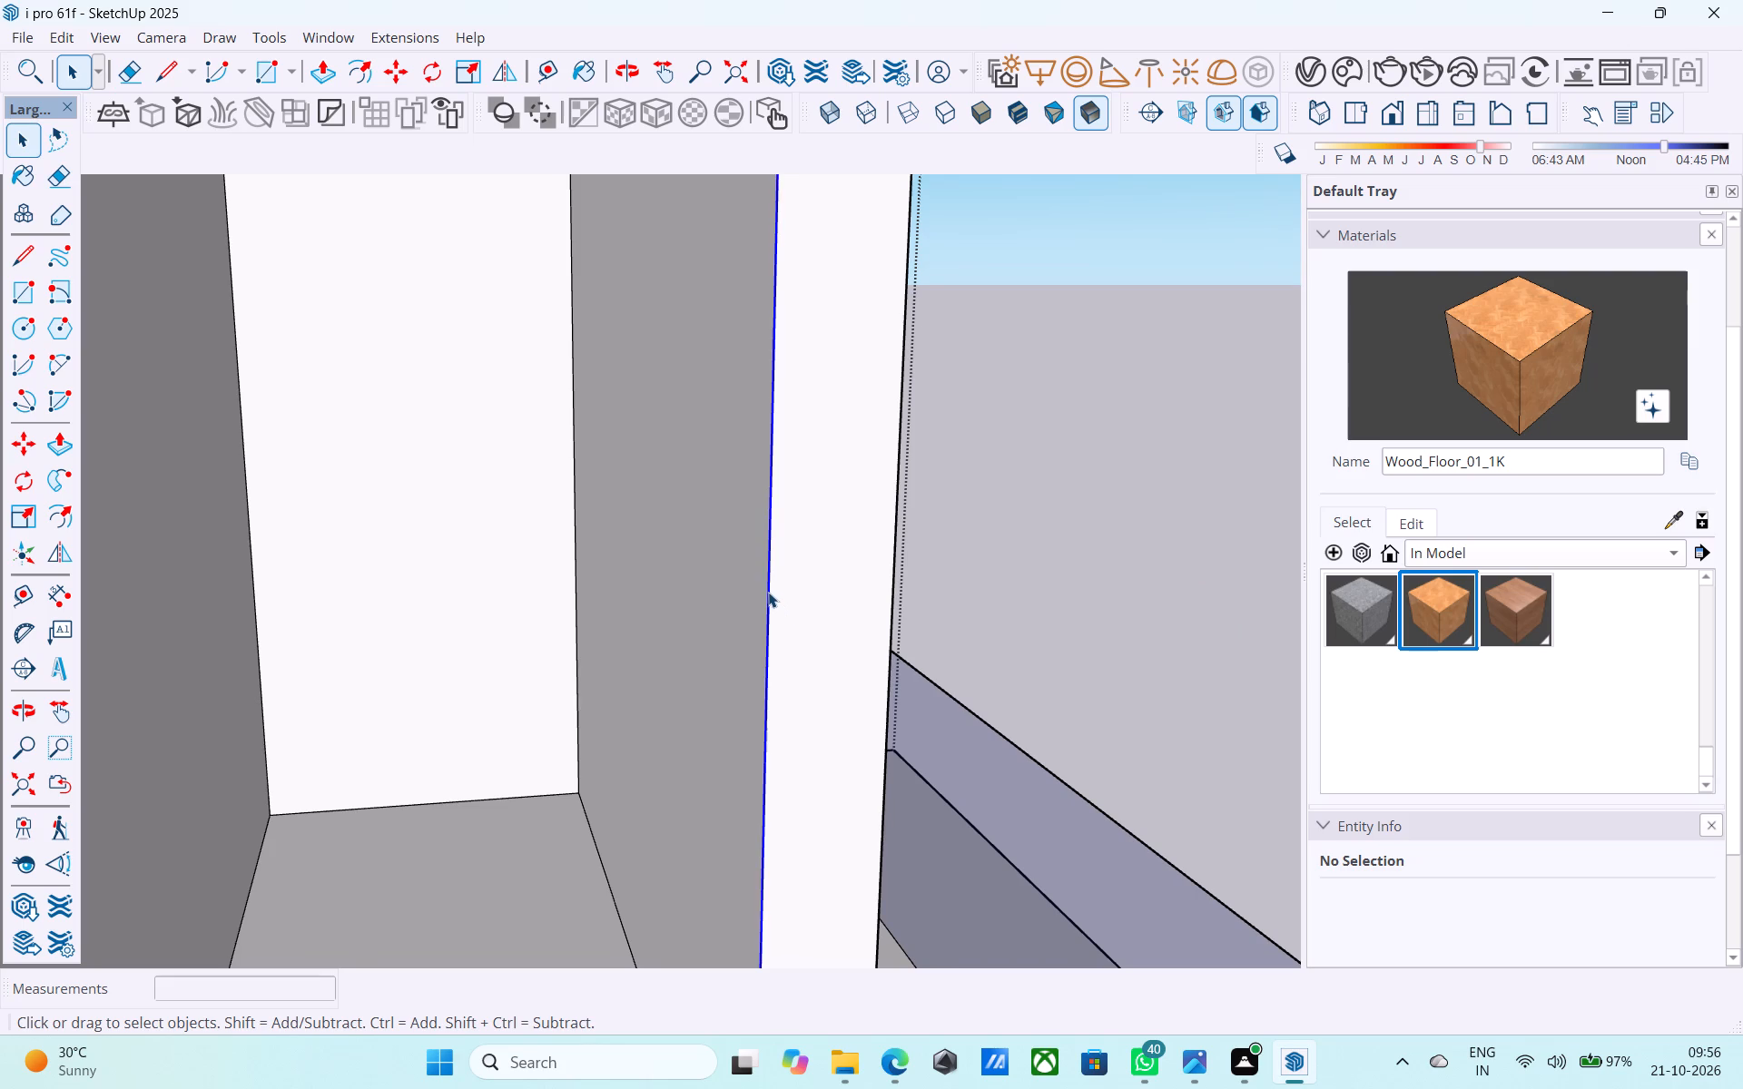
key("m")
left_click(768, 592)
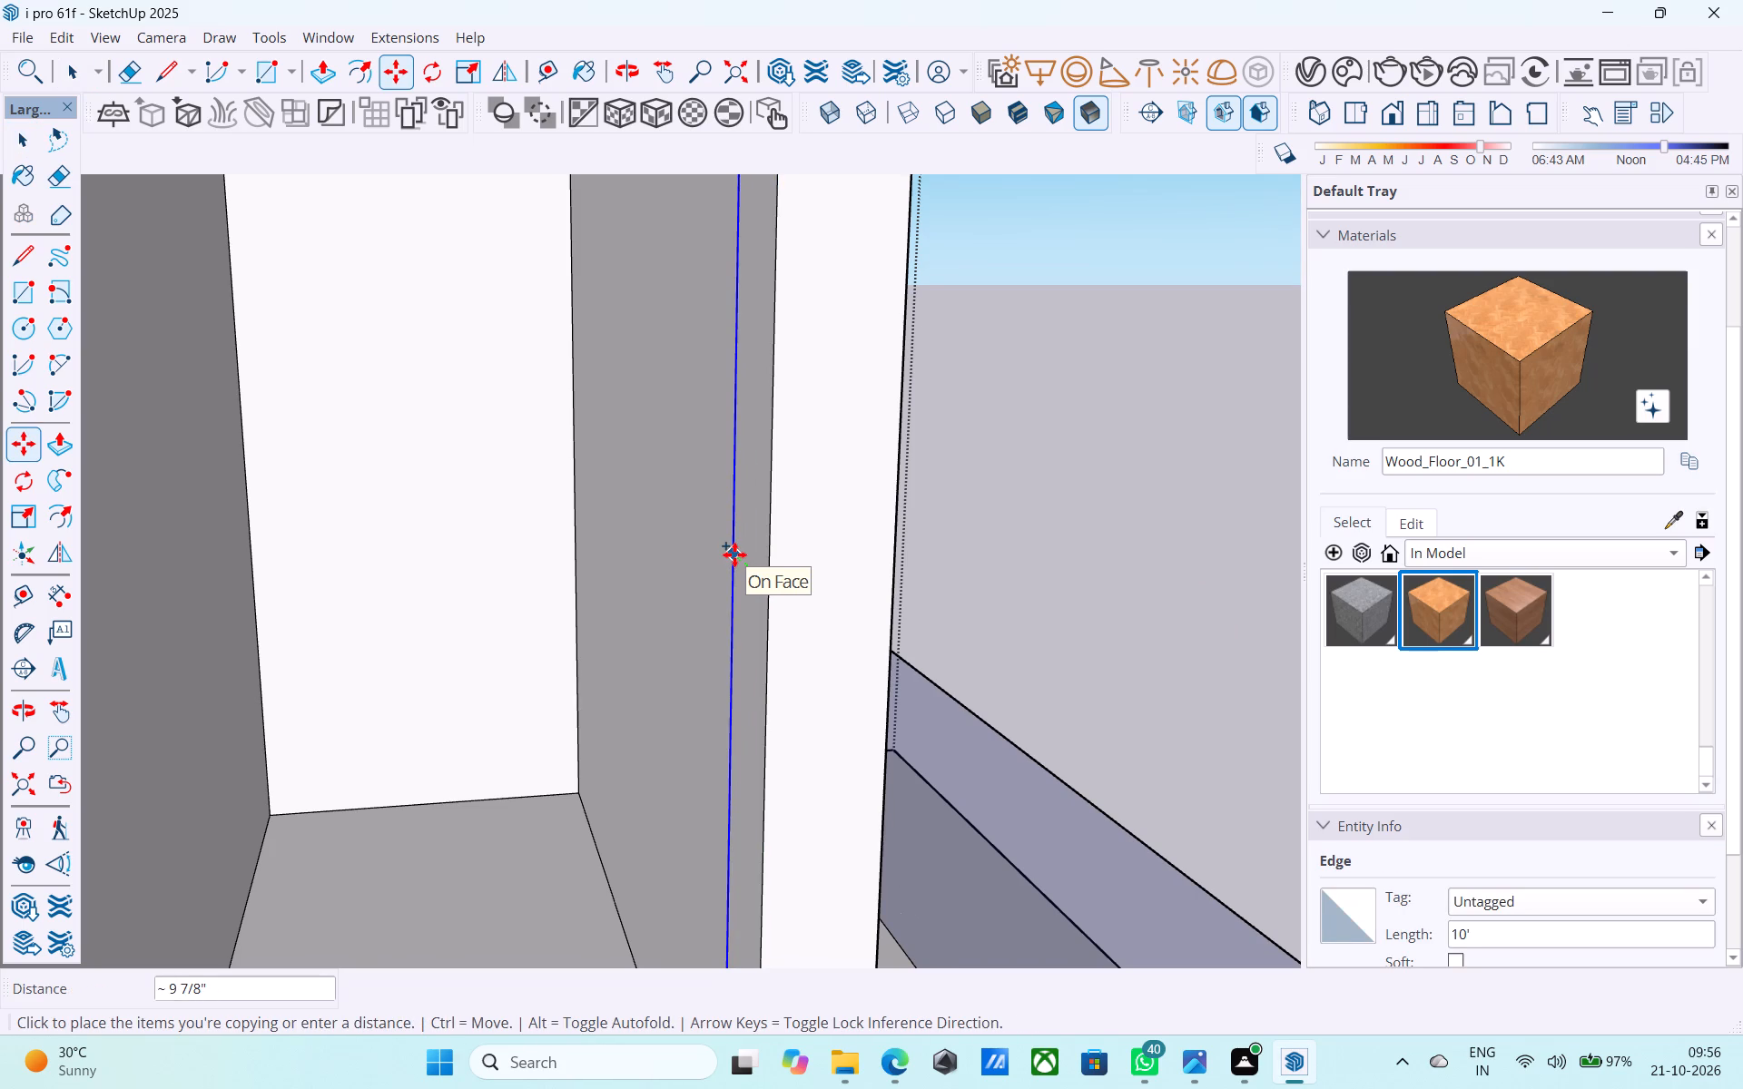
type("6\"")
key("Return")
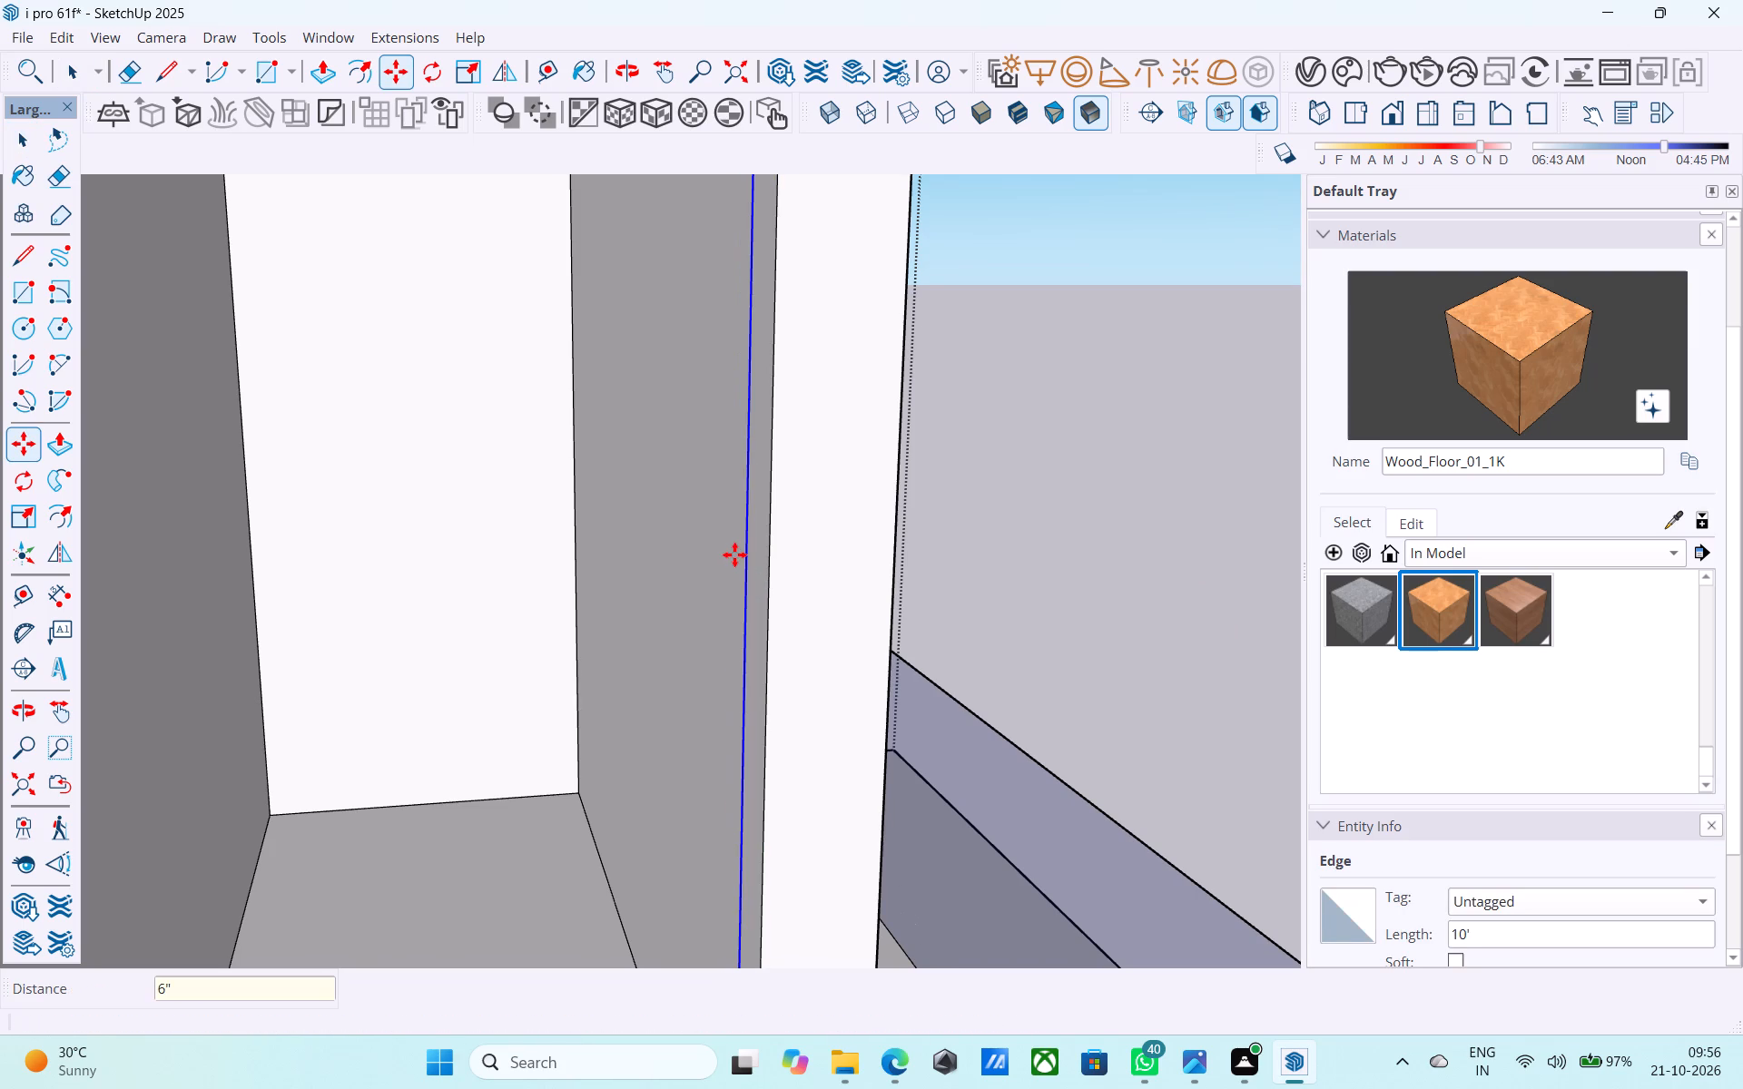
Push/pull the new 6" strip behind the lower wood panel by 4' to form its side return wall.
key("space")
left_click(765, 558)
key("p")
left_click(765, 558)
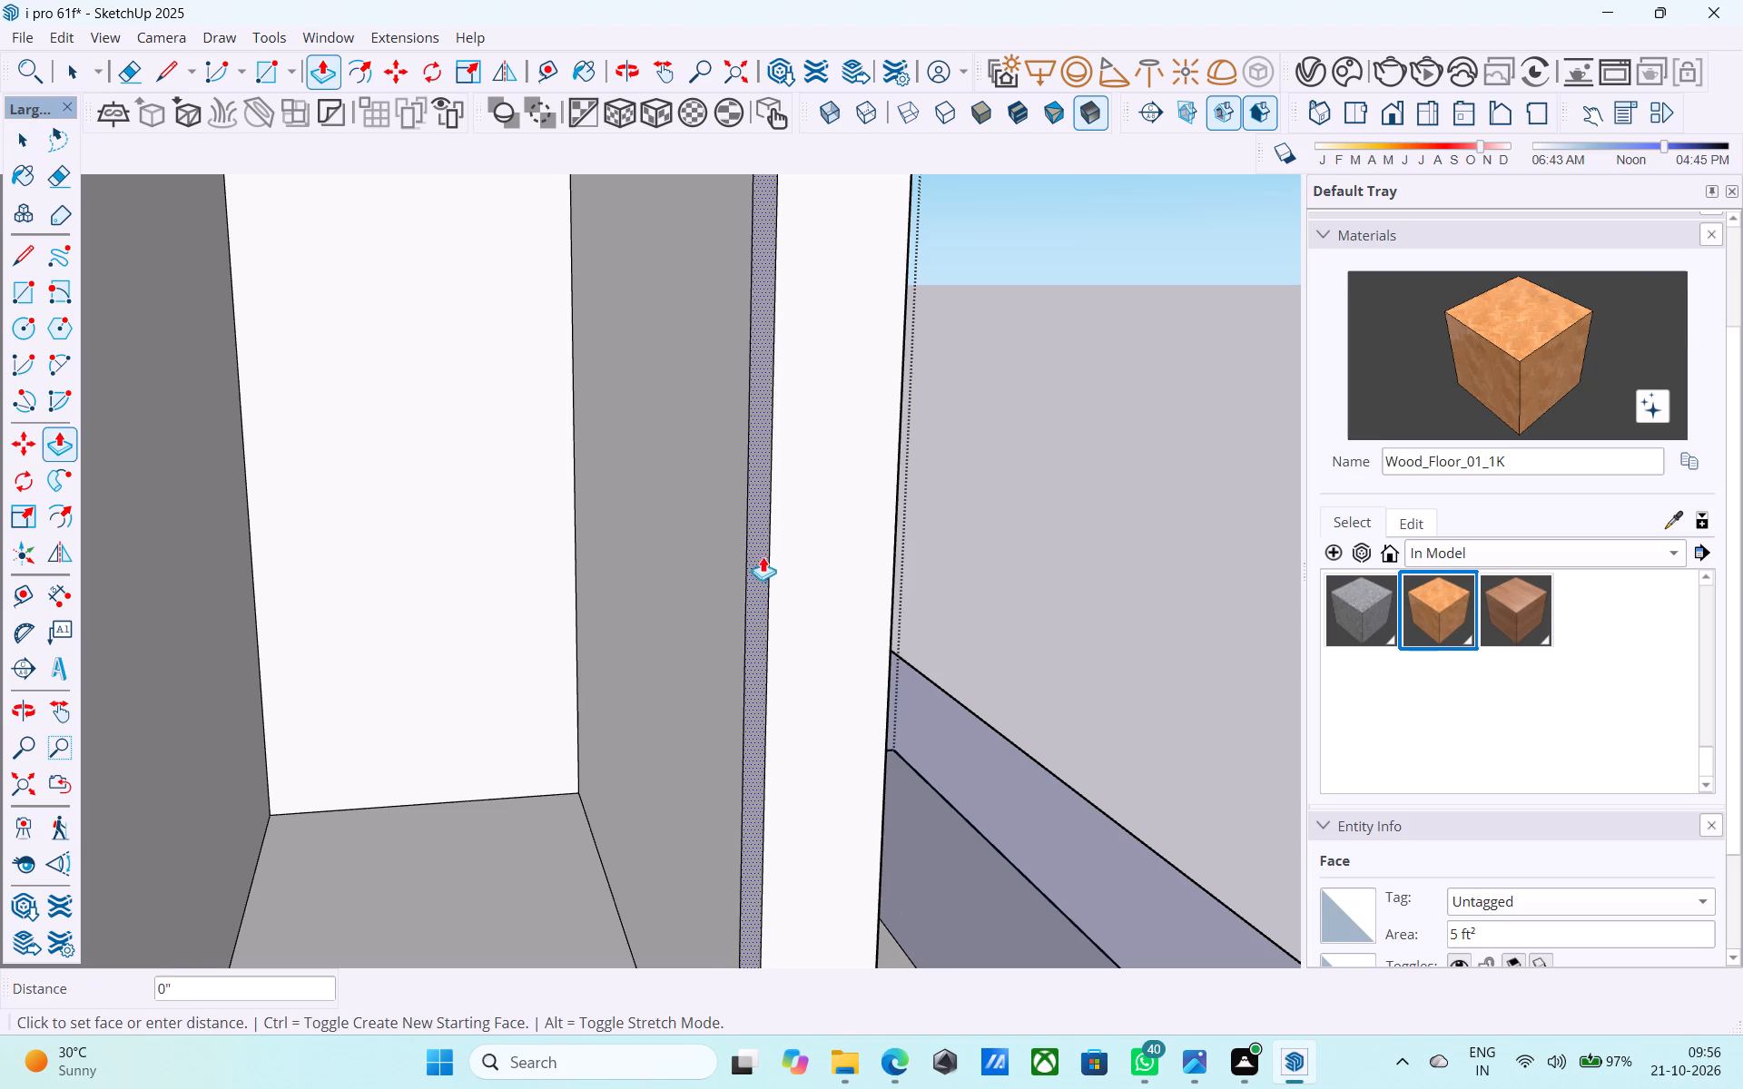
middle_click_drag(697, 545, 186, 466)
left_click(182, 462)
scroll(182, 464, "down", 4)
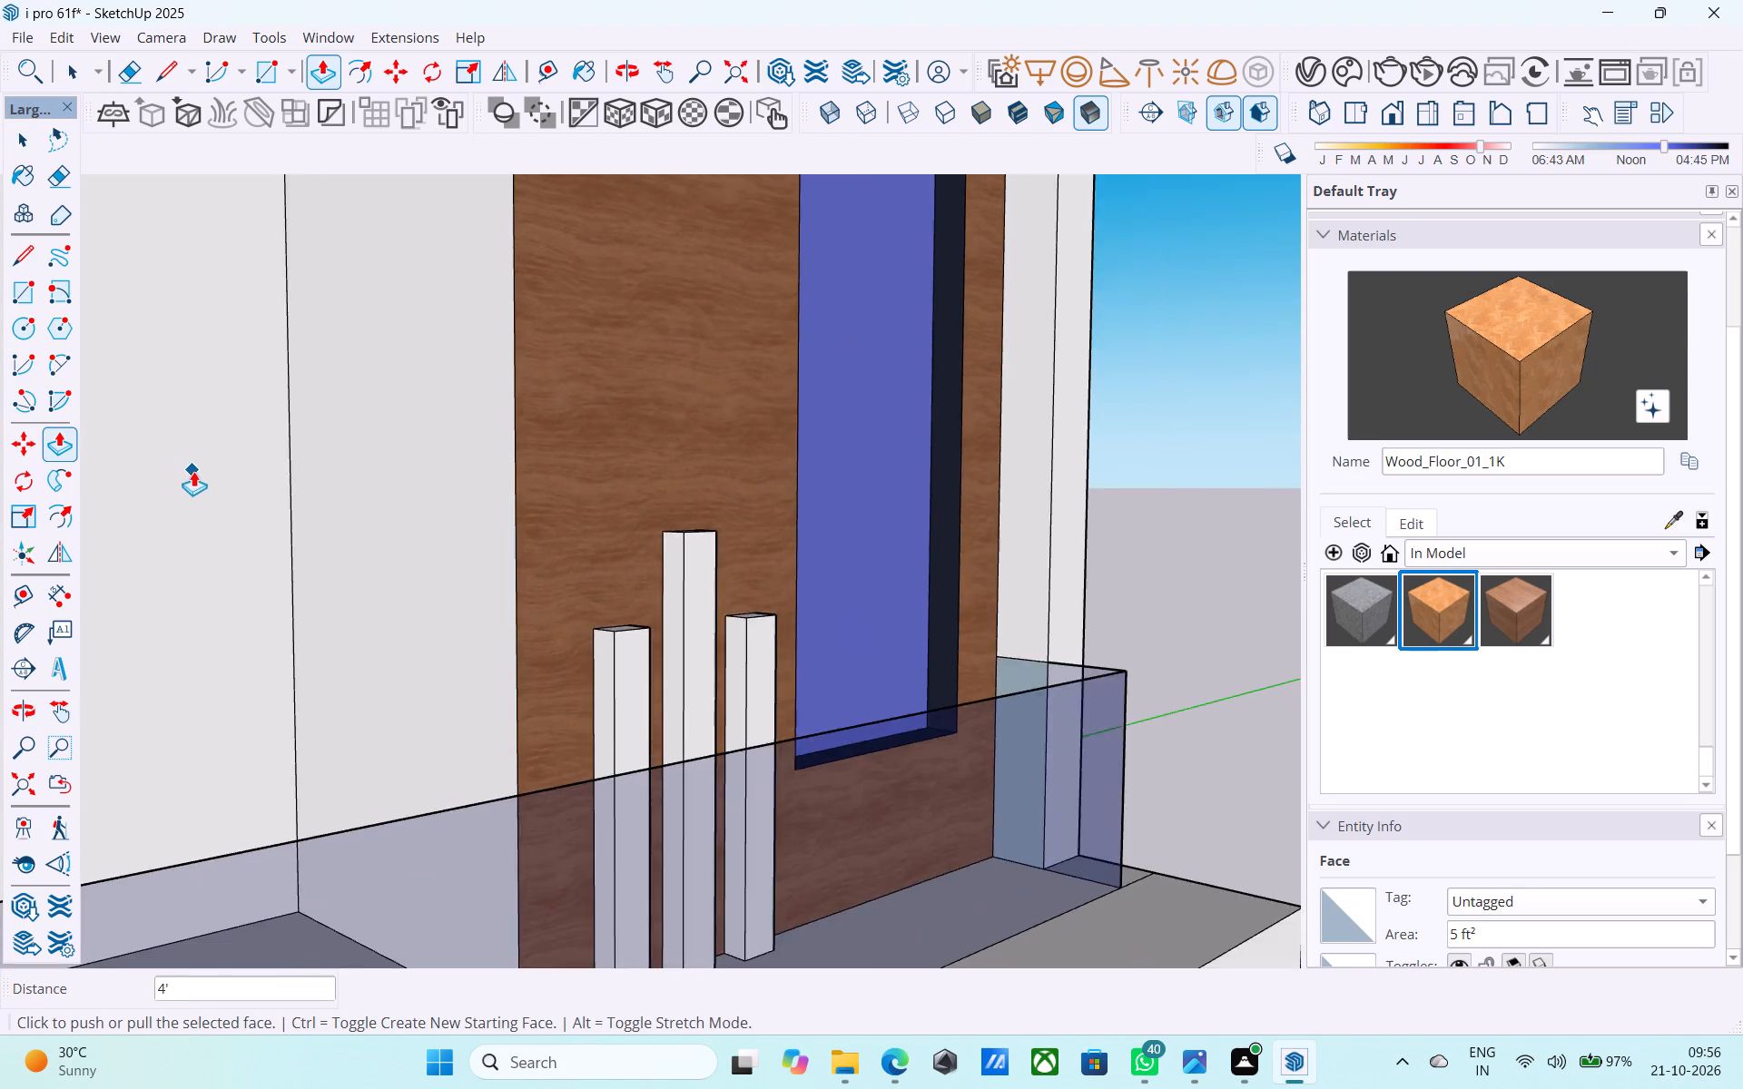
Copy the matching 10' vertical edge behind the upper-floor patterned panel 6" inward across the rear face.
scroll(193, 471, "down", 20)
scroll(193, 471, "down", 1)
scroll(346, 339, "up", 6)
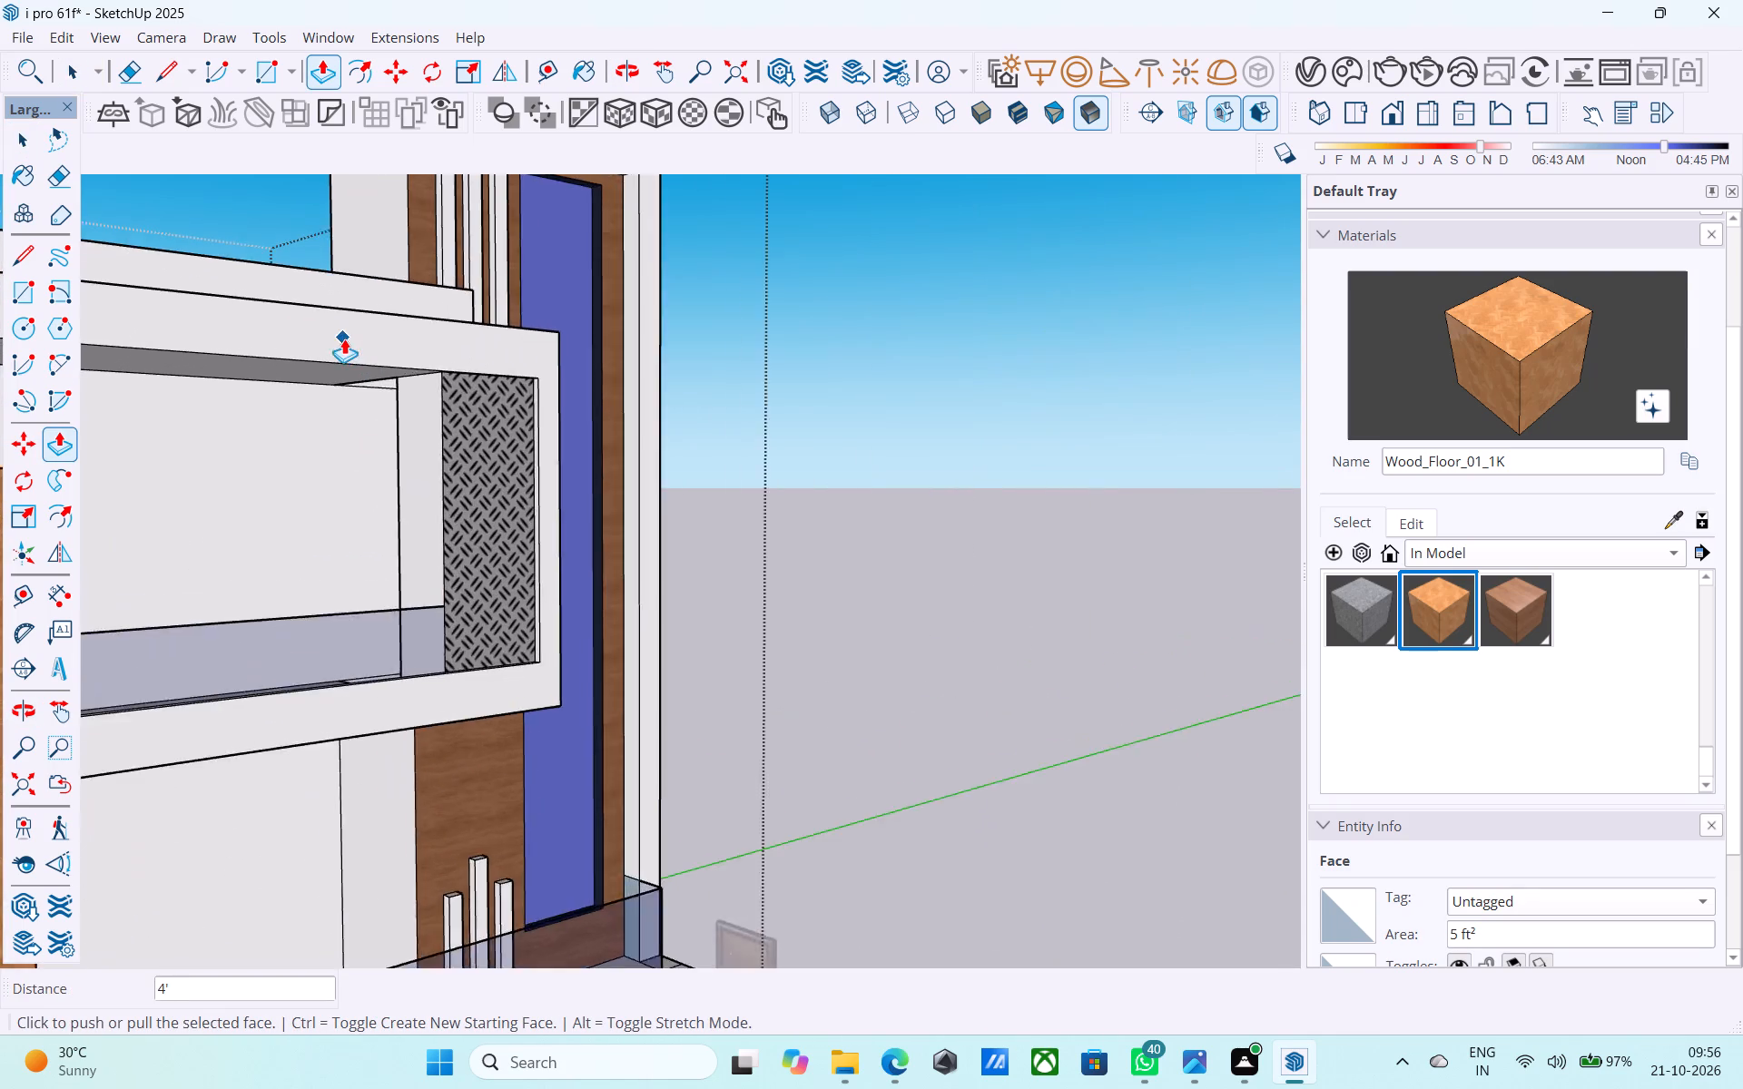
scroll(344, 338, "up", 4)
middle_click_drag(419, 521, 466, 555)
scroll(516, 575, "up", 7)
middle_click_drag(660, 613, 962, 571)
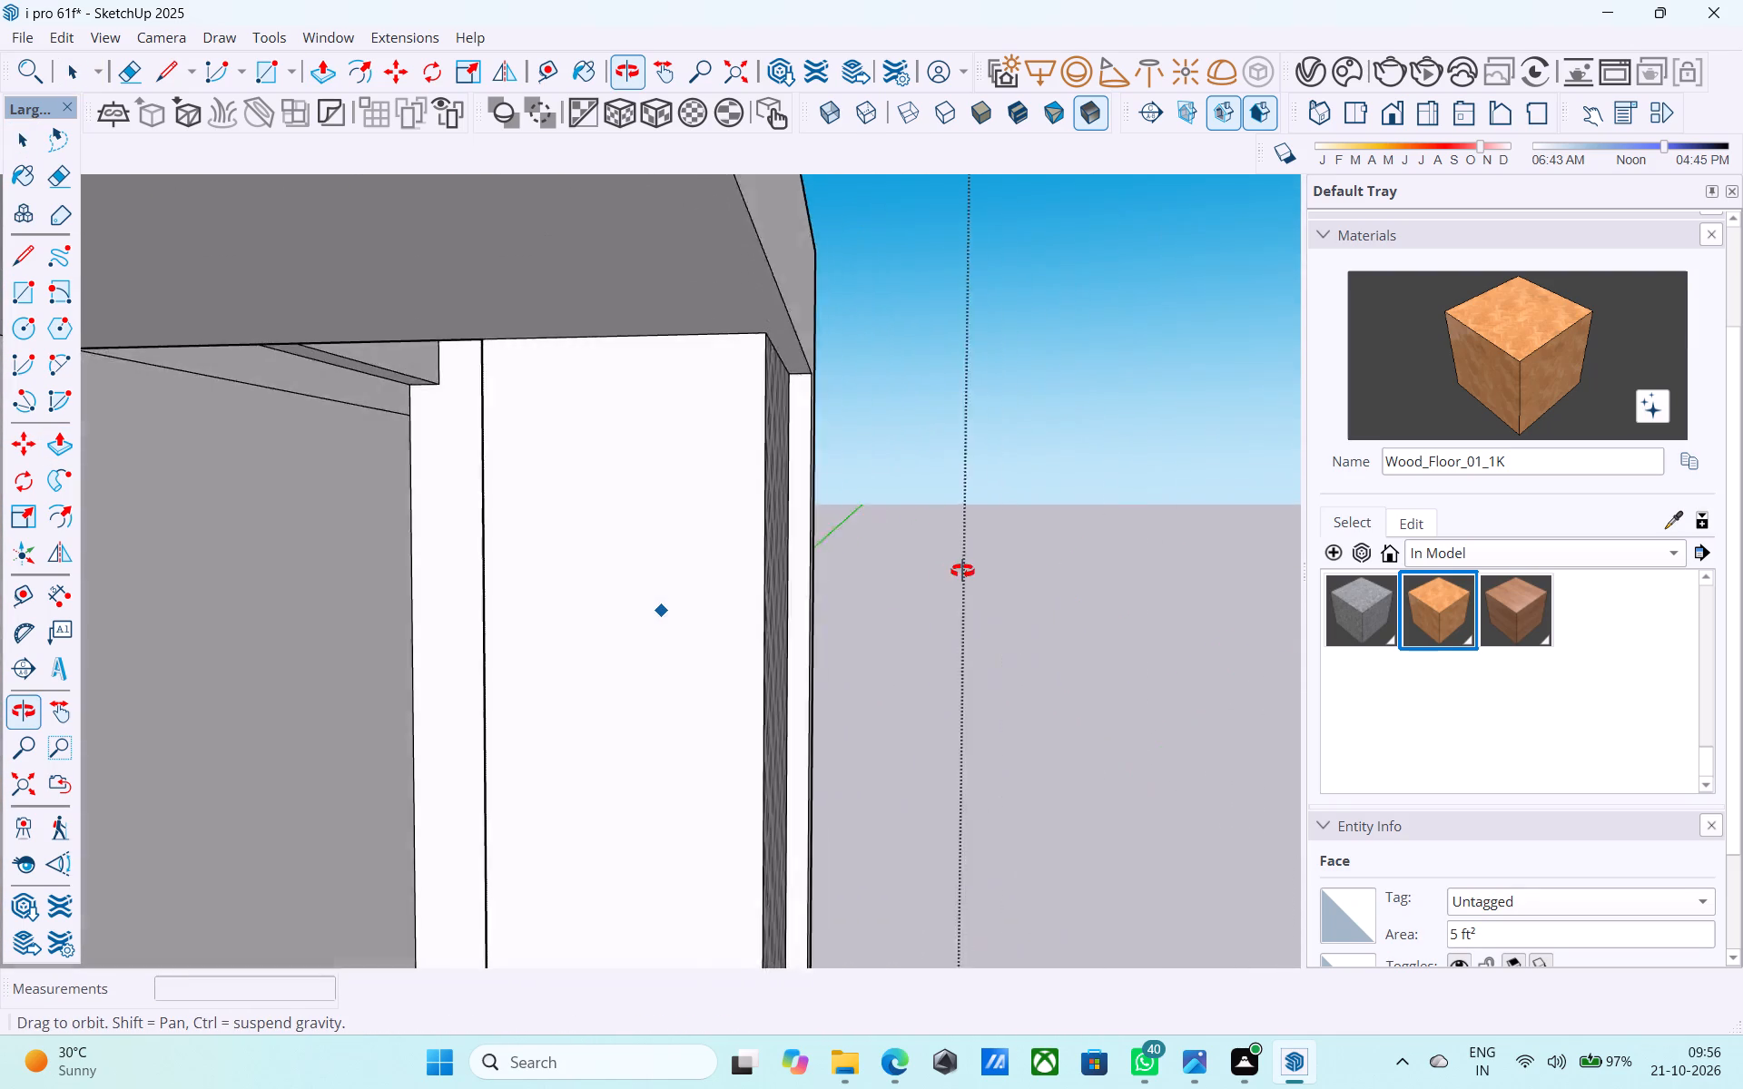
middle_click_drag(962, 571, 1190, 563)
key("space")
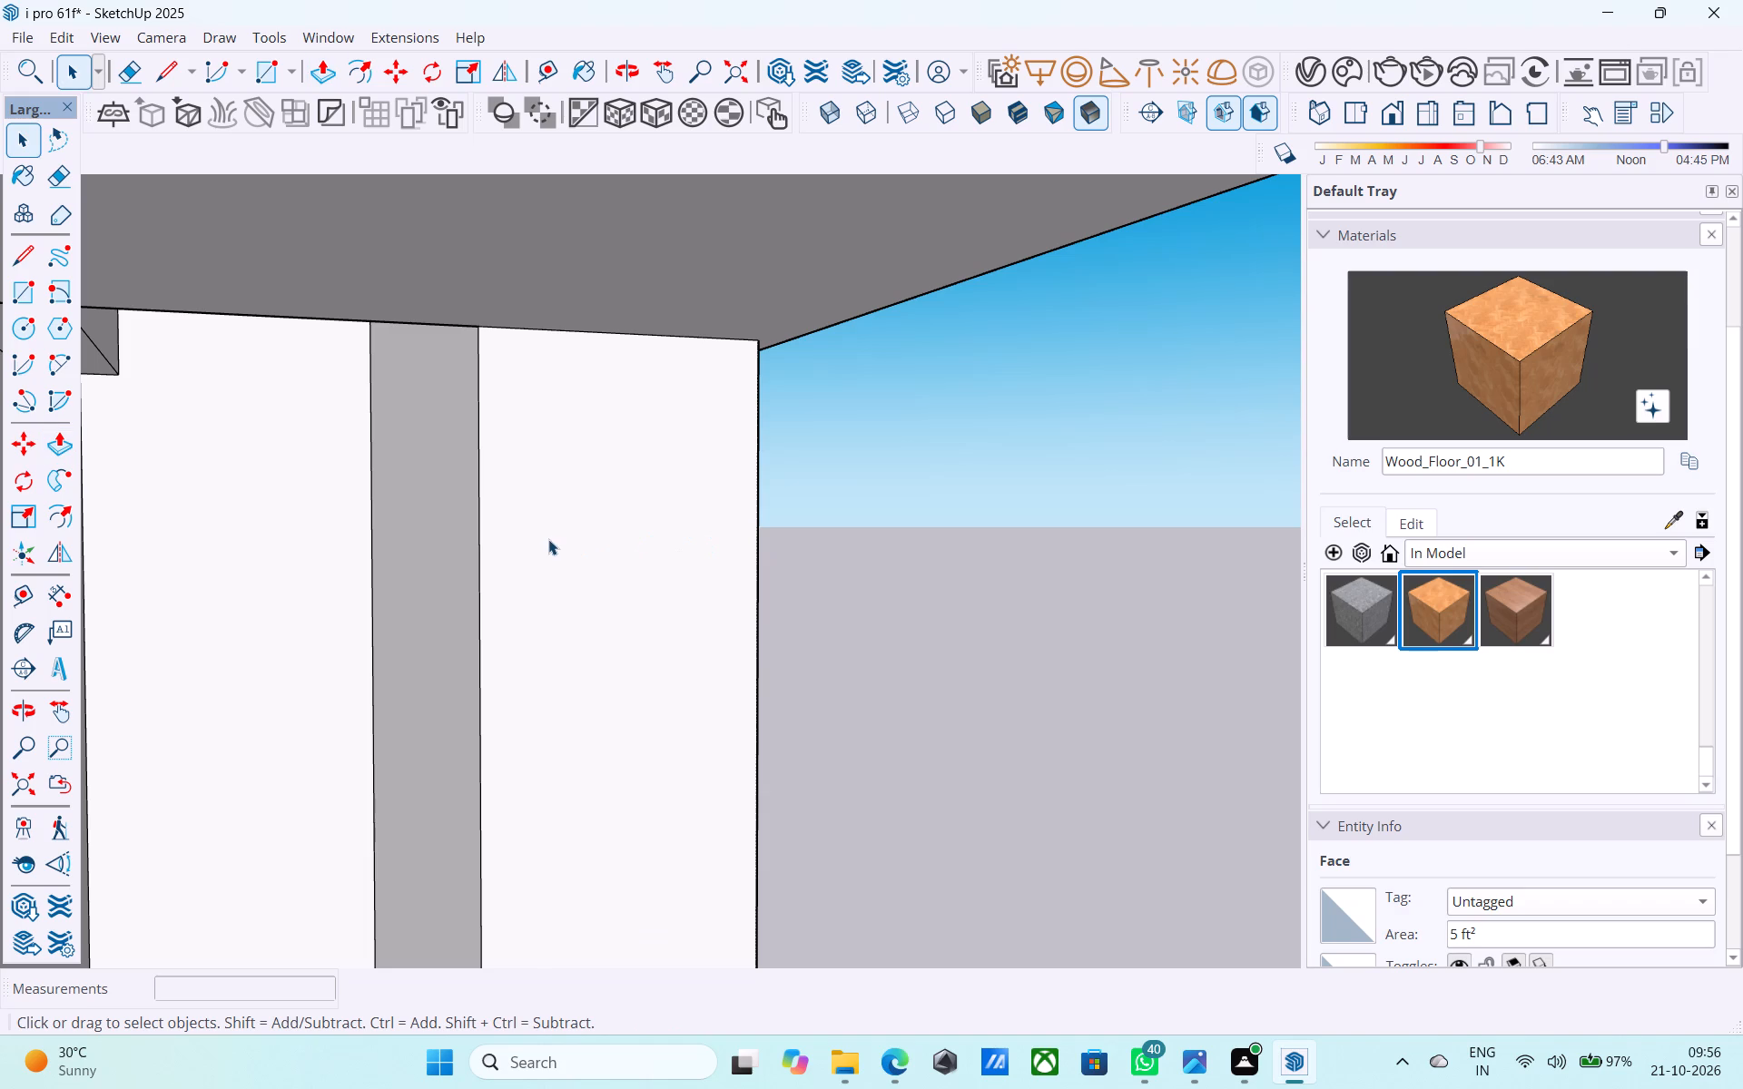
left_click(479, 542)
key("m")
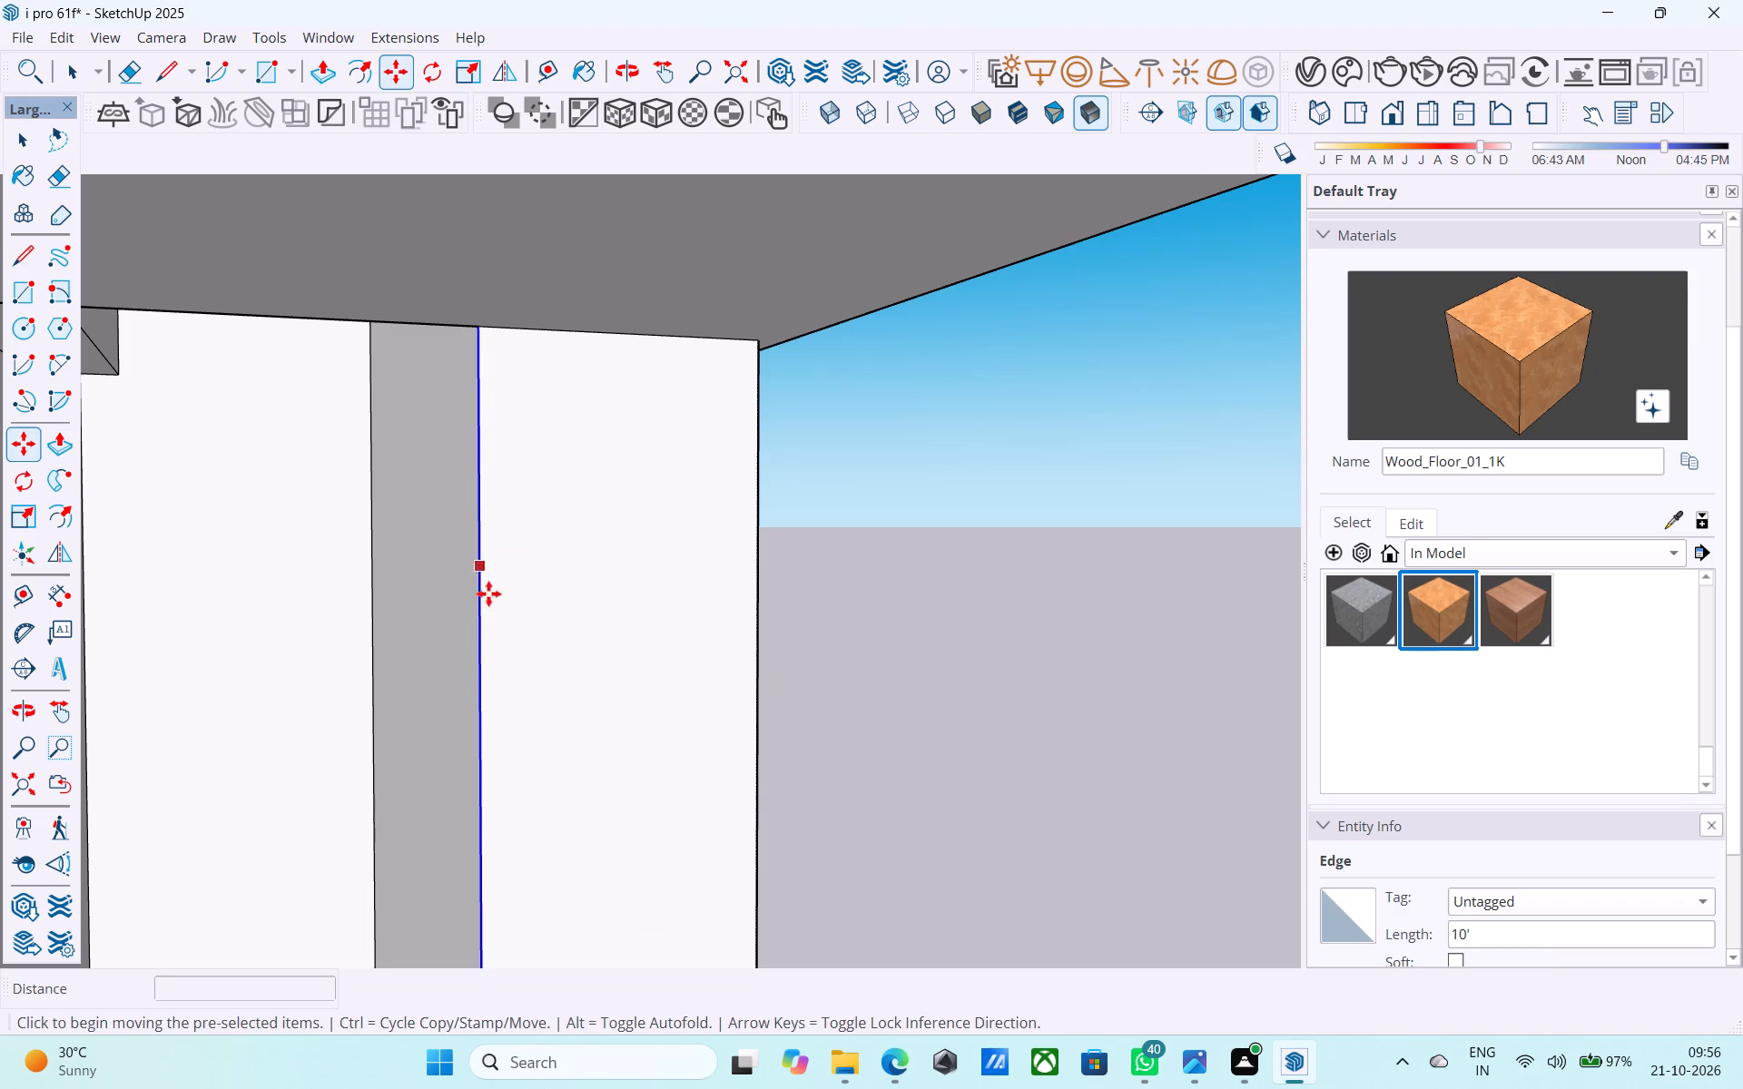
left_click(481, 672)
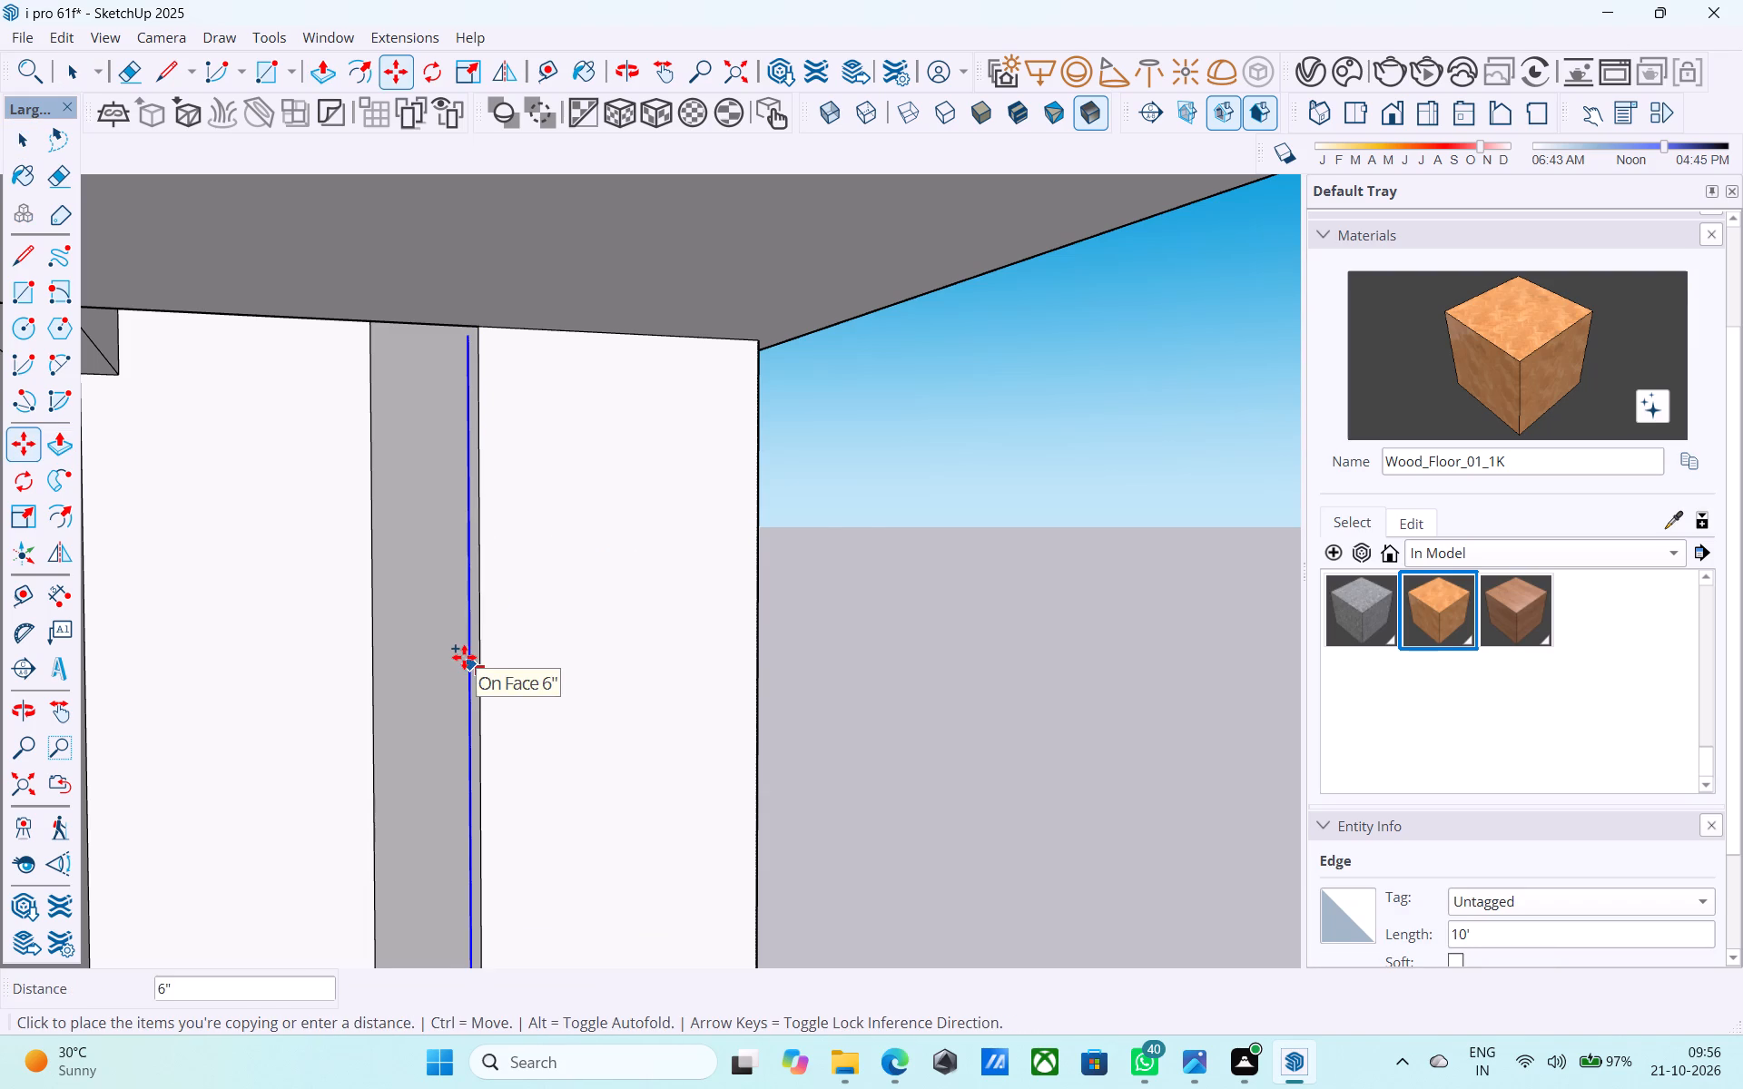
scroll(464, 657, "up", 3)
left_click(468, 662)
scroll(469, 662, "up", 3)
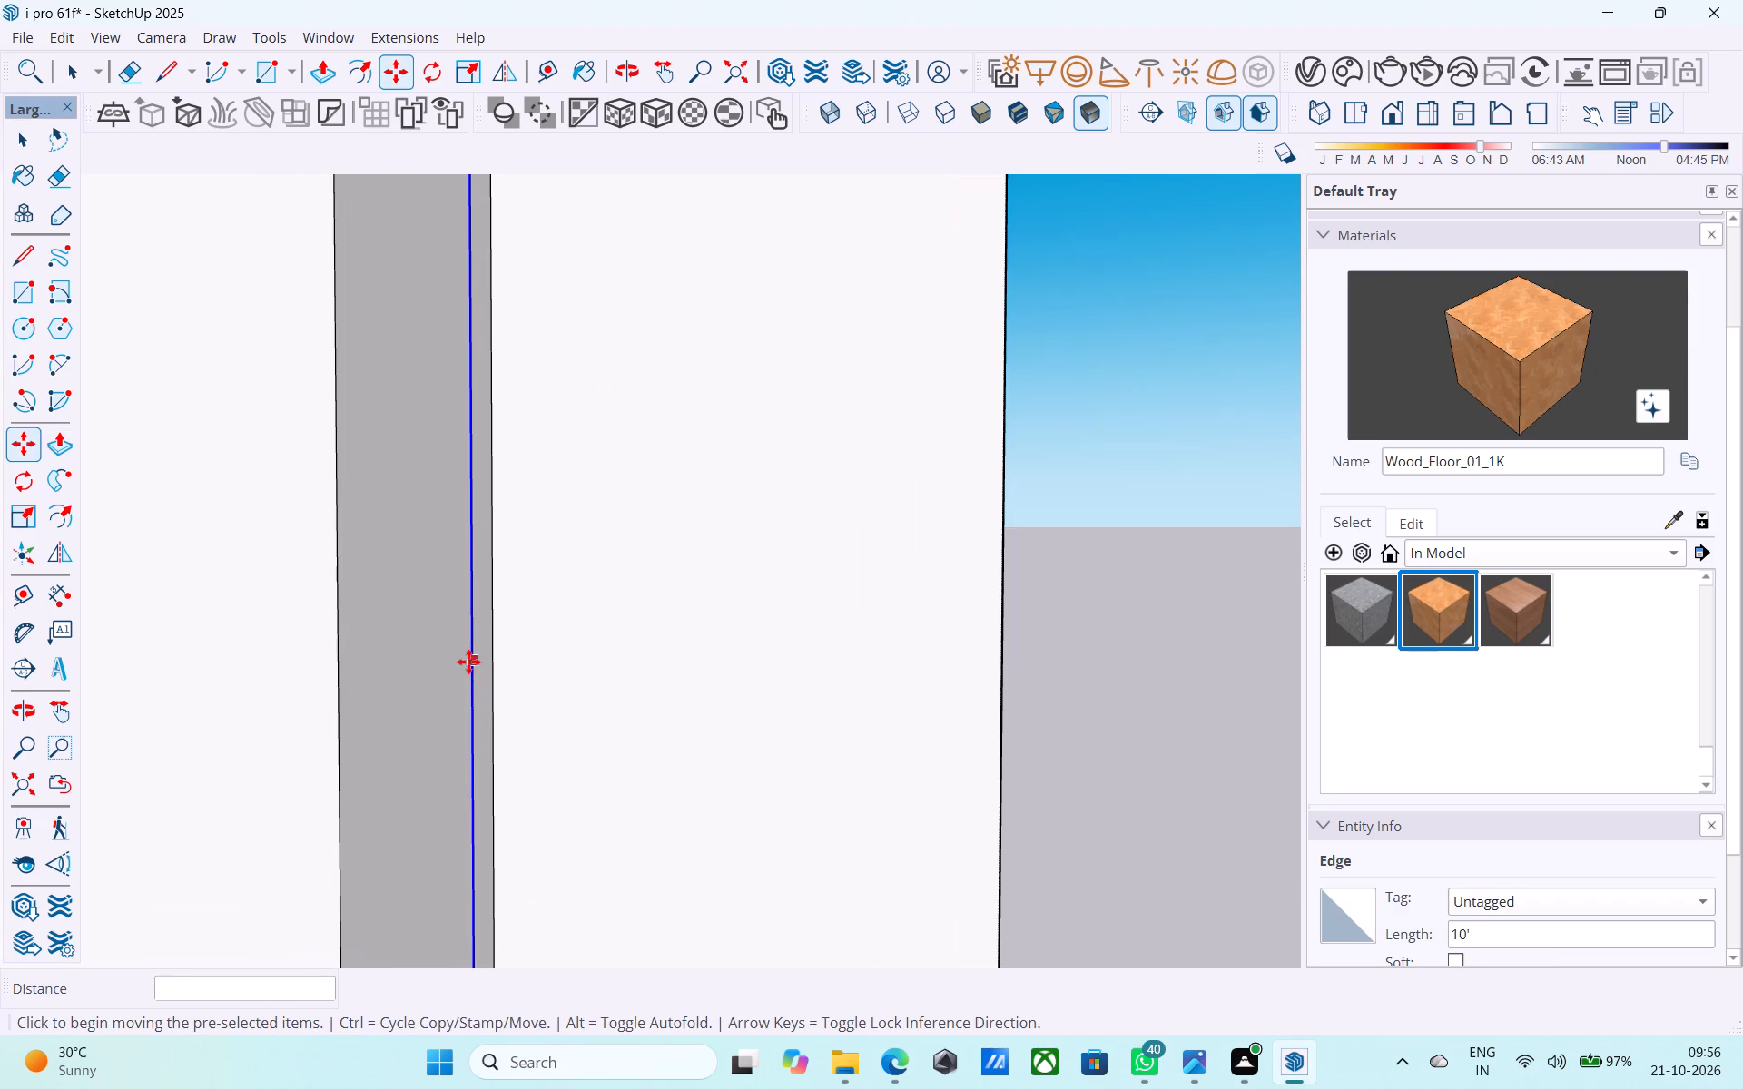
Draw short lines joining the copied edge's top and bottom ends to the original corner, closing off the upper-floor strip.
key("space")
left_click(468, 661)
left_click(481, 669)
scroll(481, 667, "down", 4)
middle_click_drag(481, 665, 476, 640)
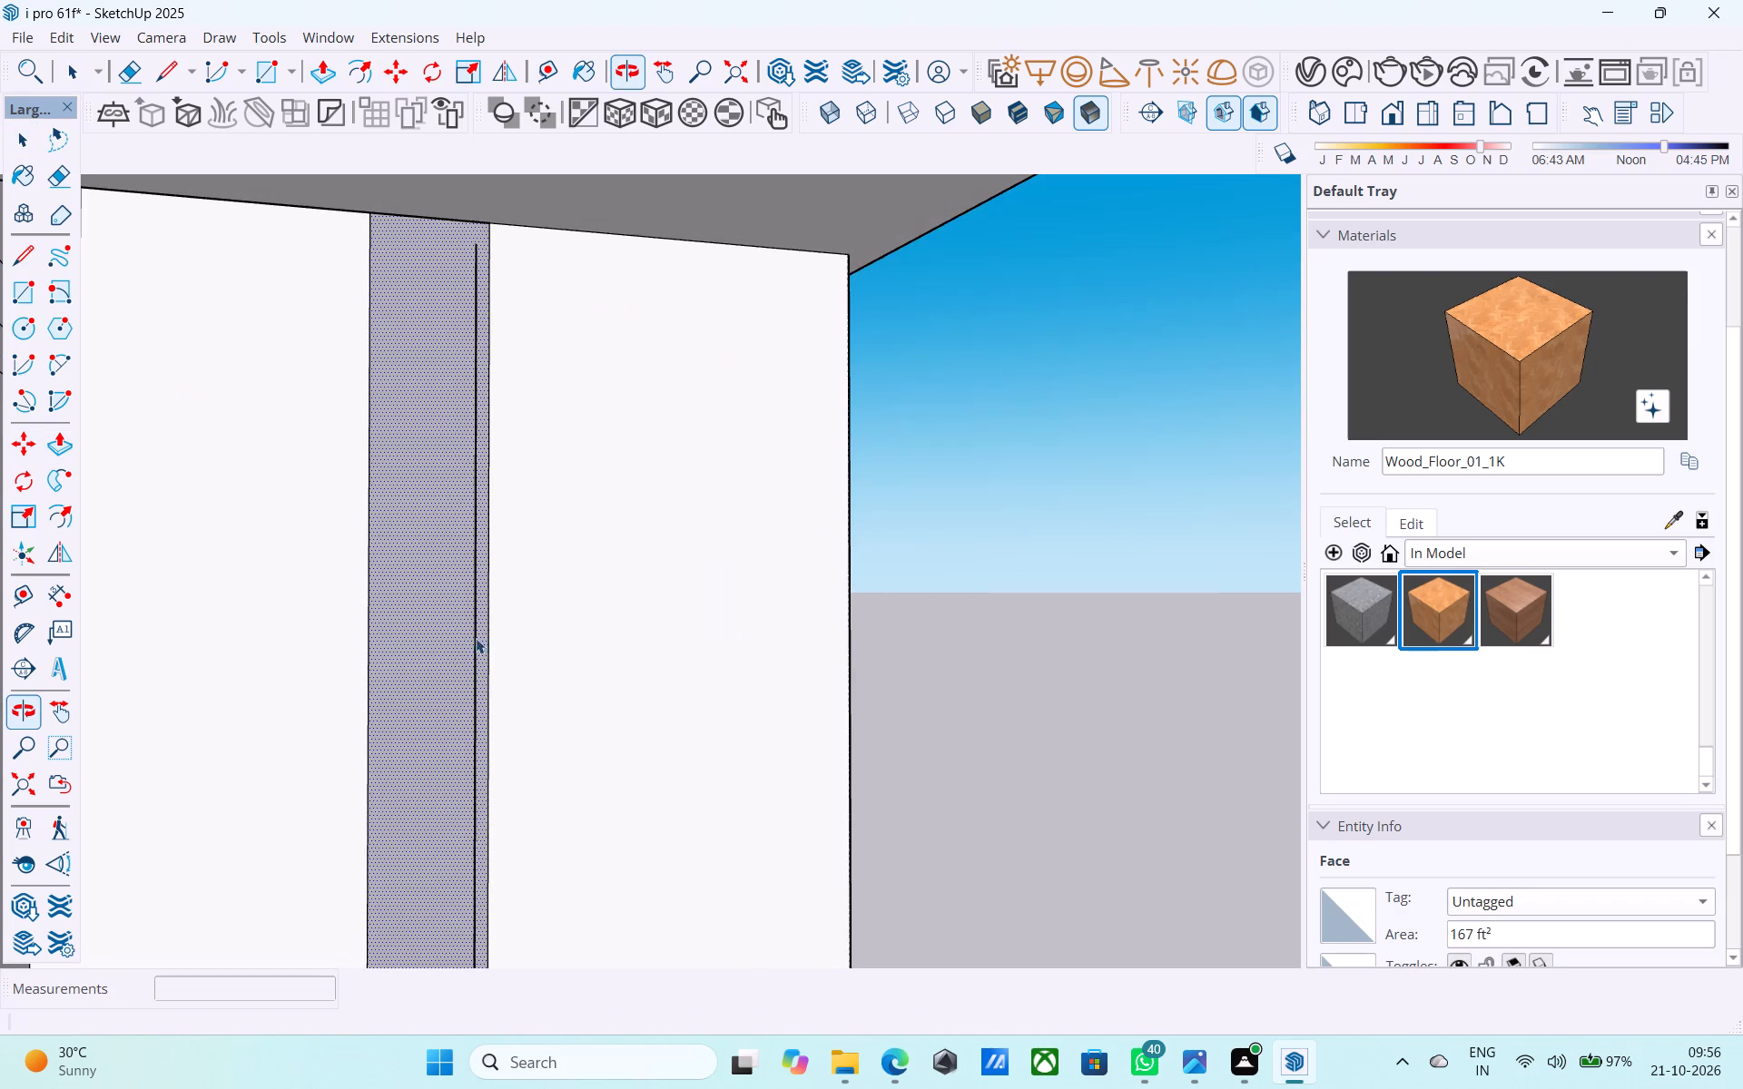
key("l")
left_click(481, 237)
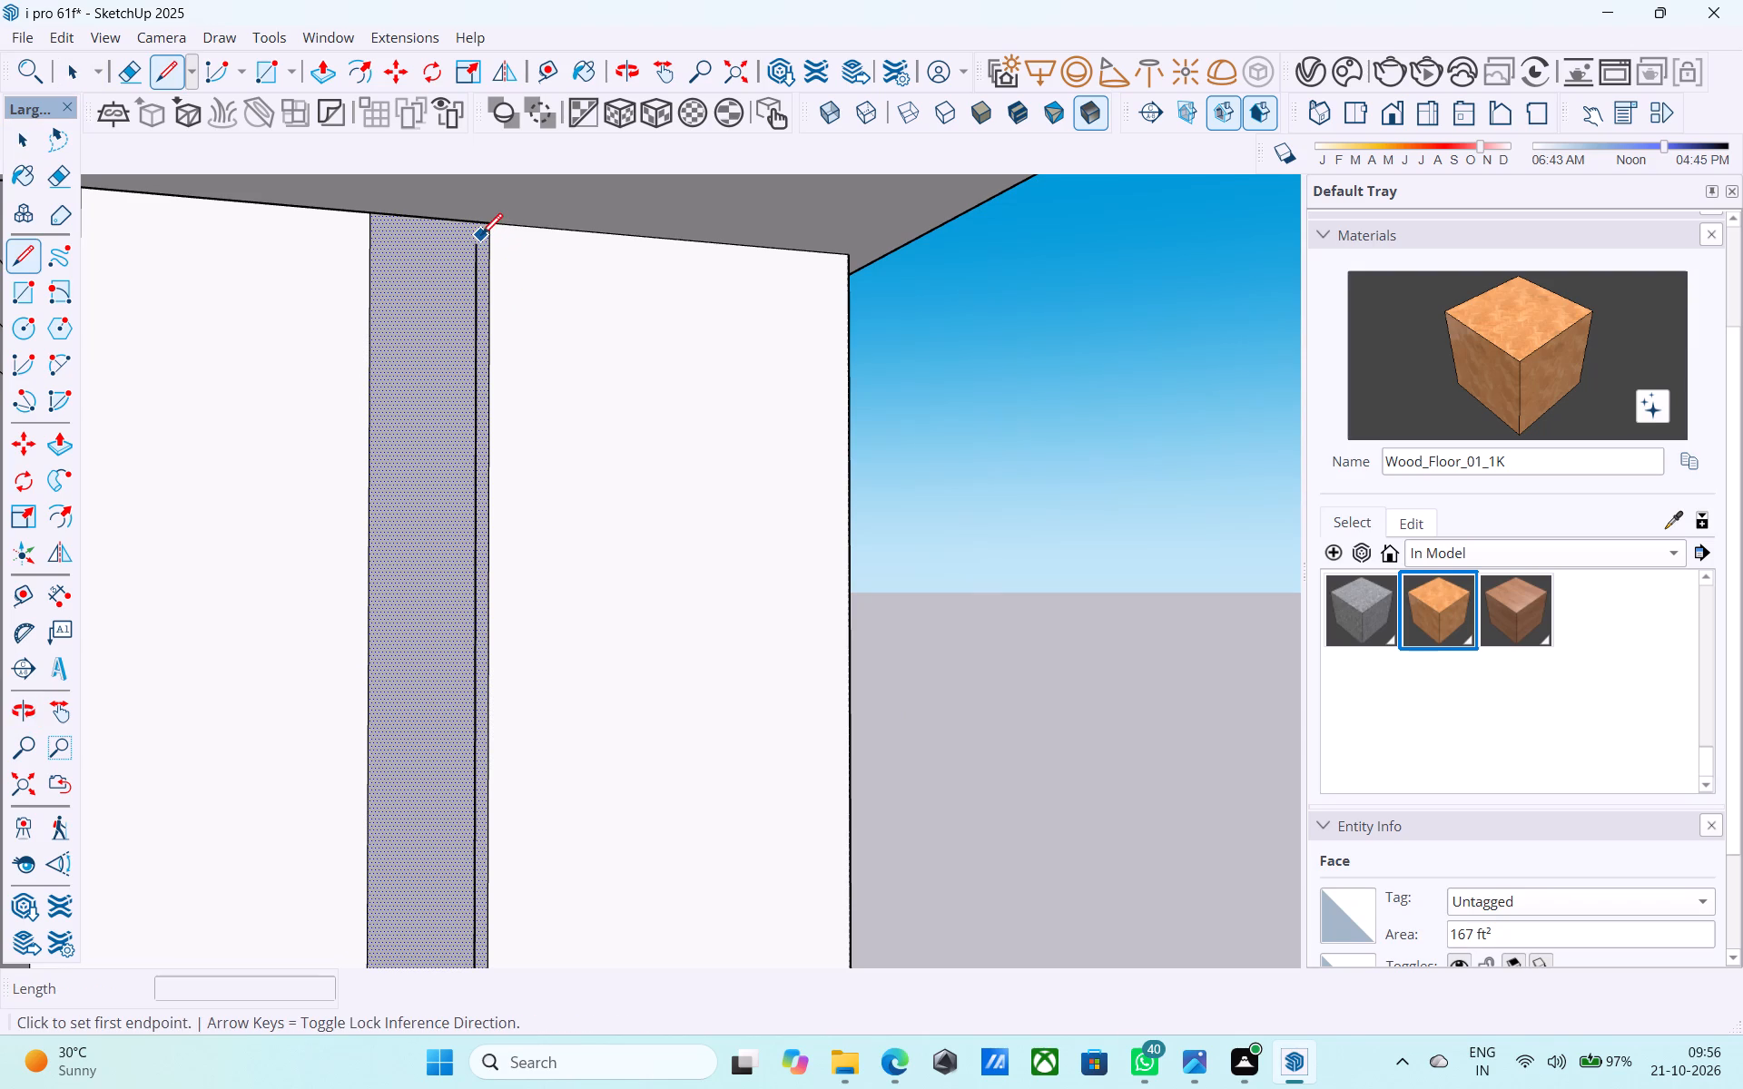
key("l")
scroll(484, 237, "up", 4)
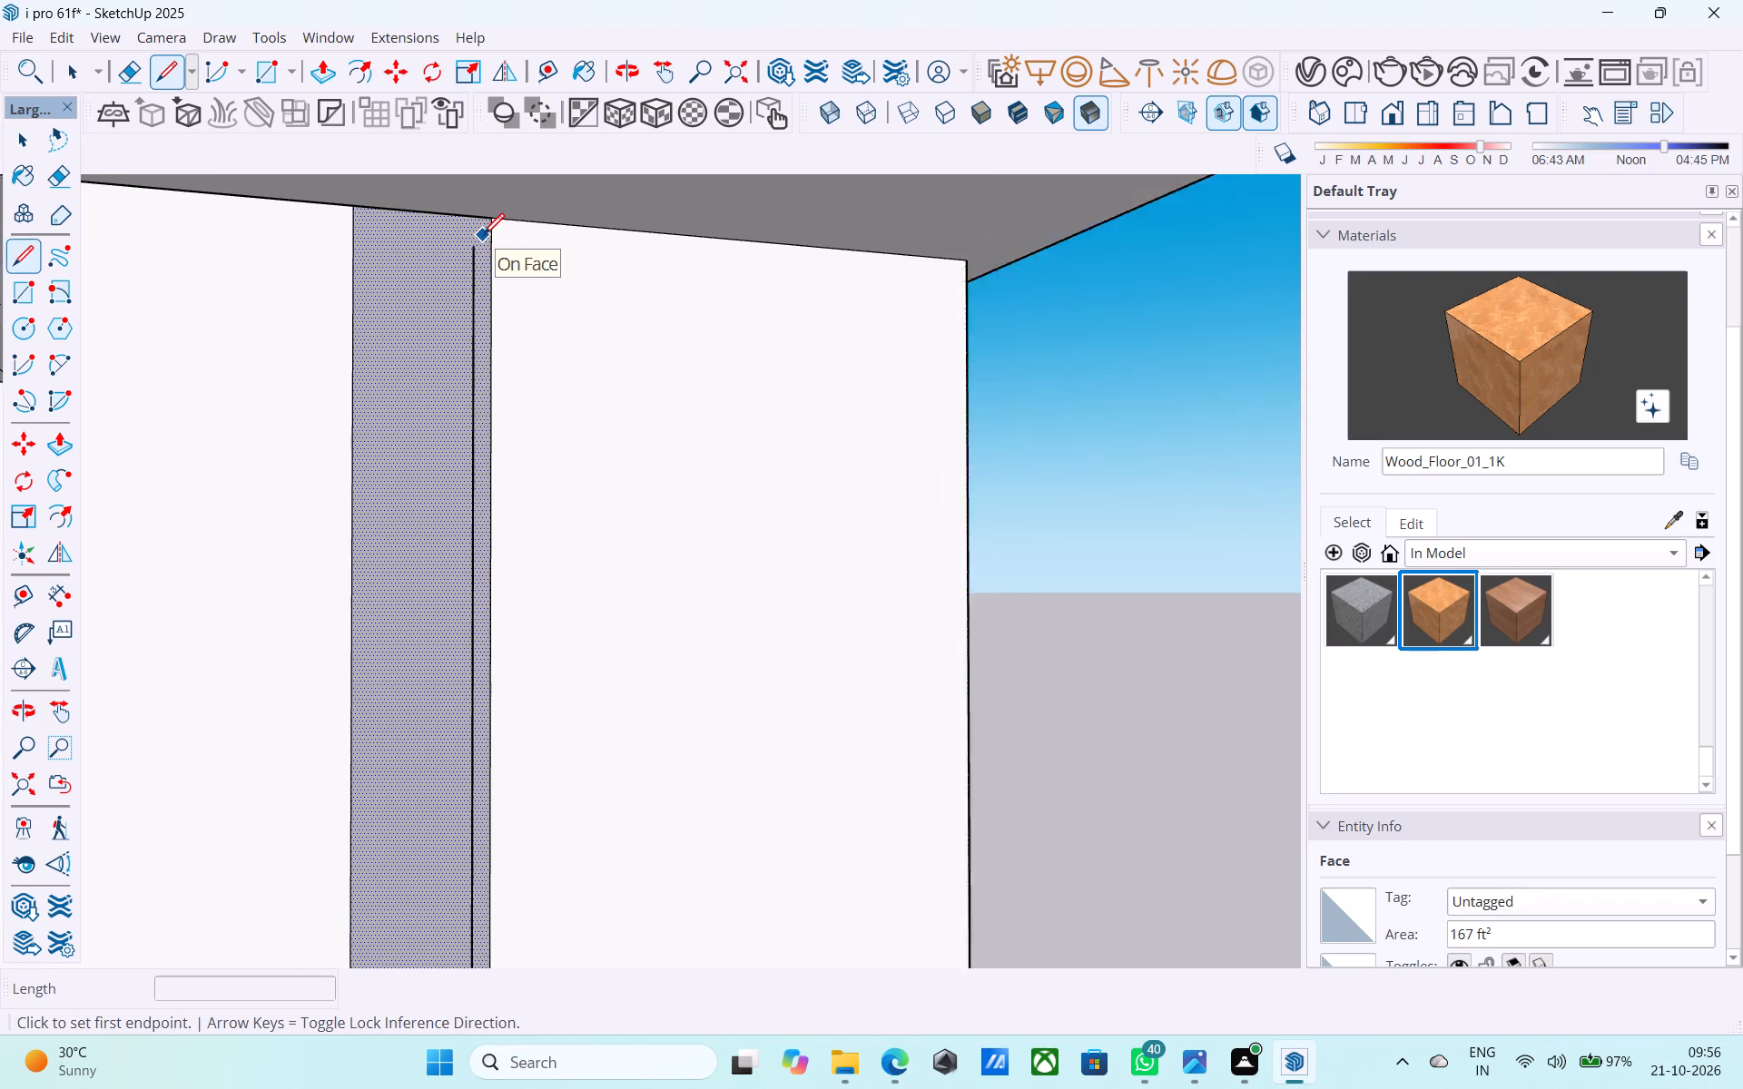
left_click(469, 244)
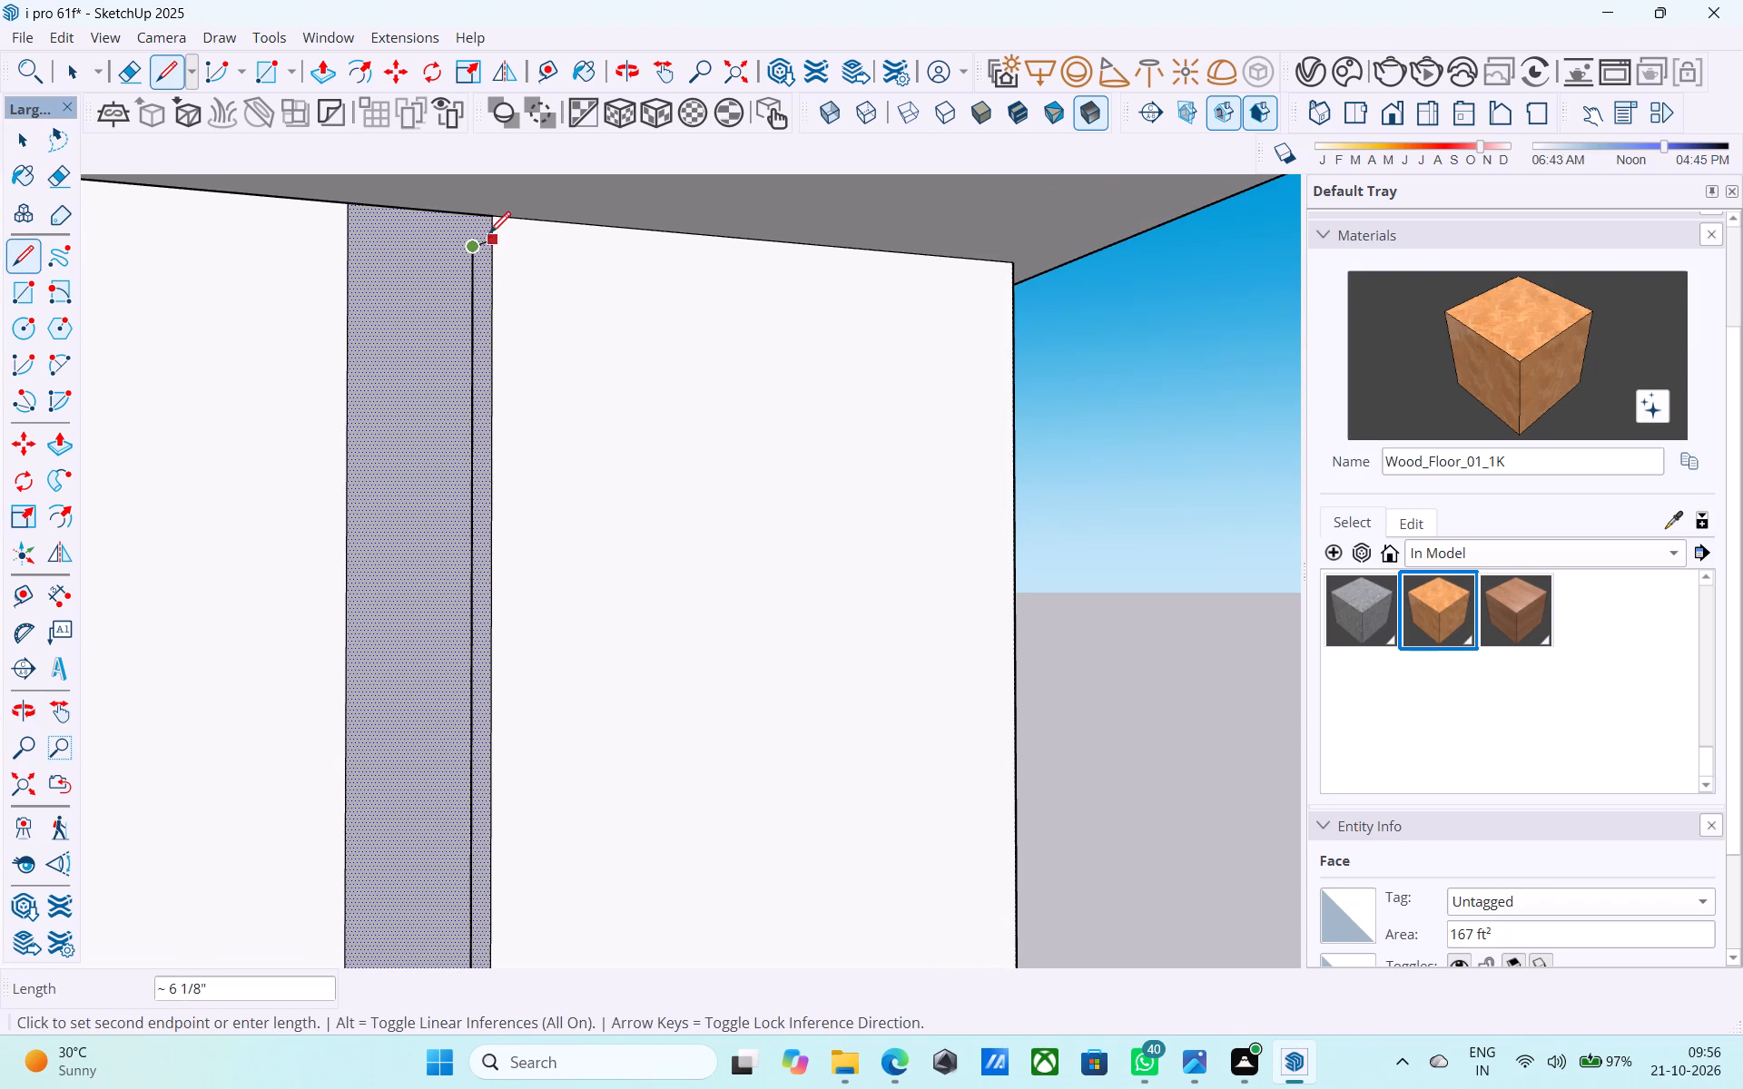
left_click(491, 218)
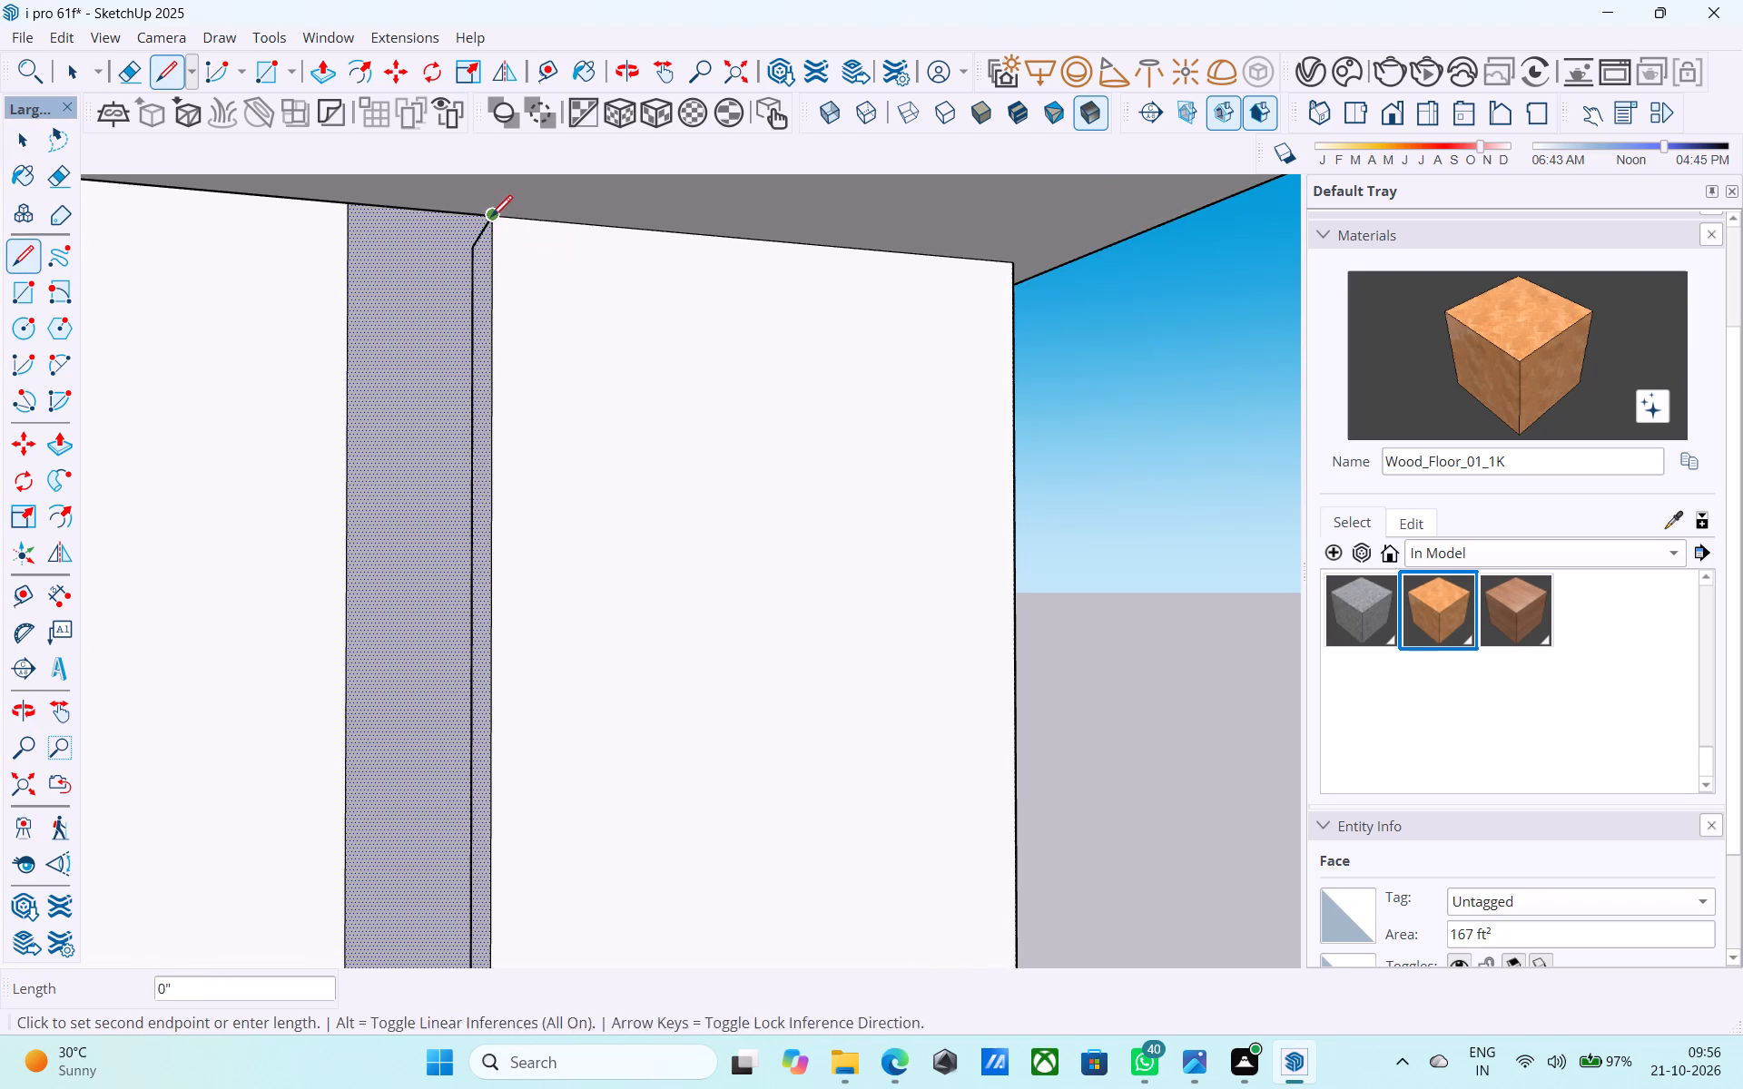
key("space")
left_click(482, 358)
scroll(482, 358, "down", 4)
middle_click_drag(468, 385, 202, 360)
scroll(216, 346, "down", 13)
middle_click_drag(396, 636, 400, 778)
scroll(393, 783, "up", 9)
middle_click_drag(386, 772, 440, 772)
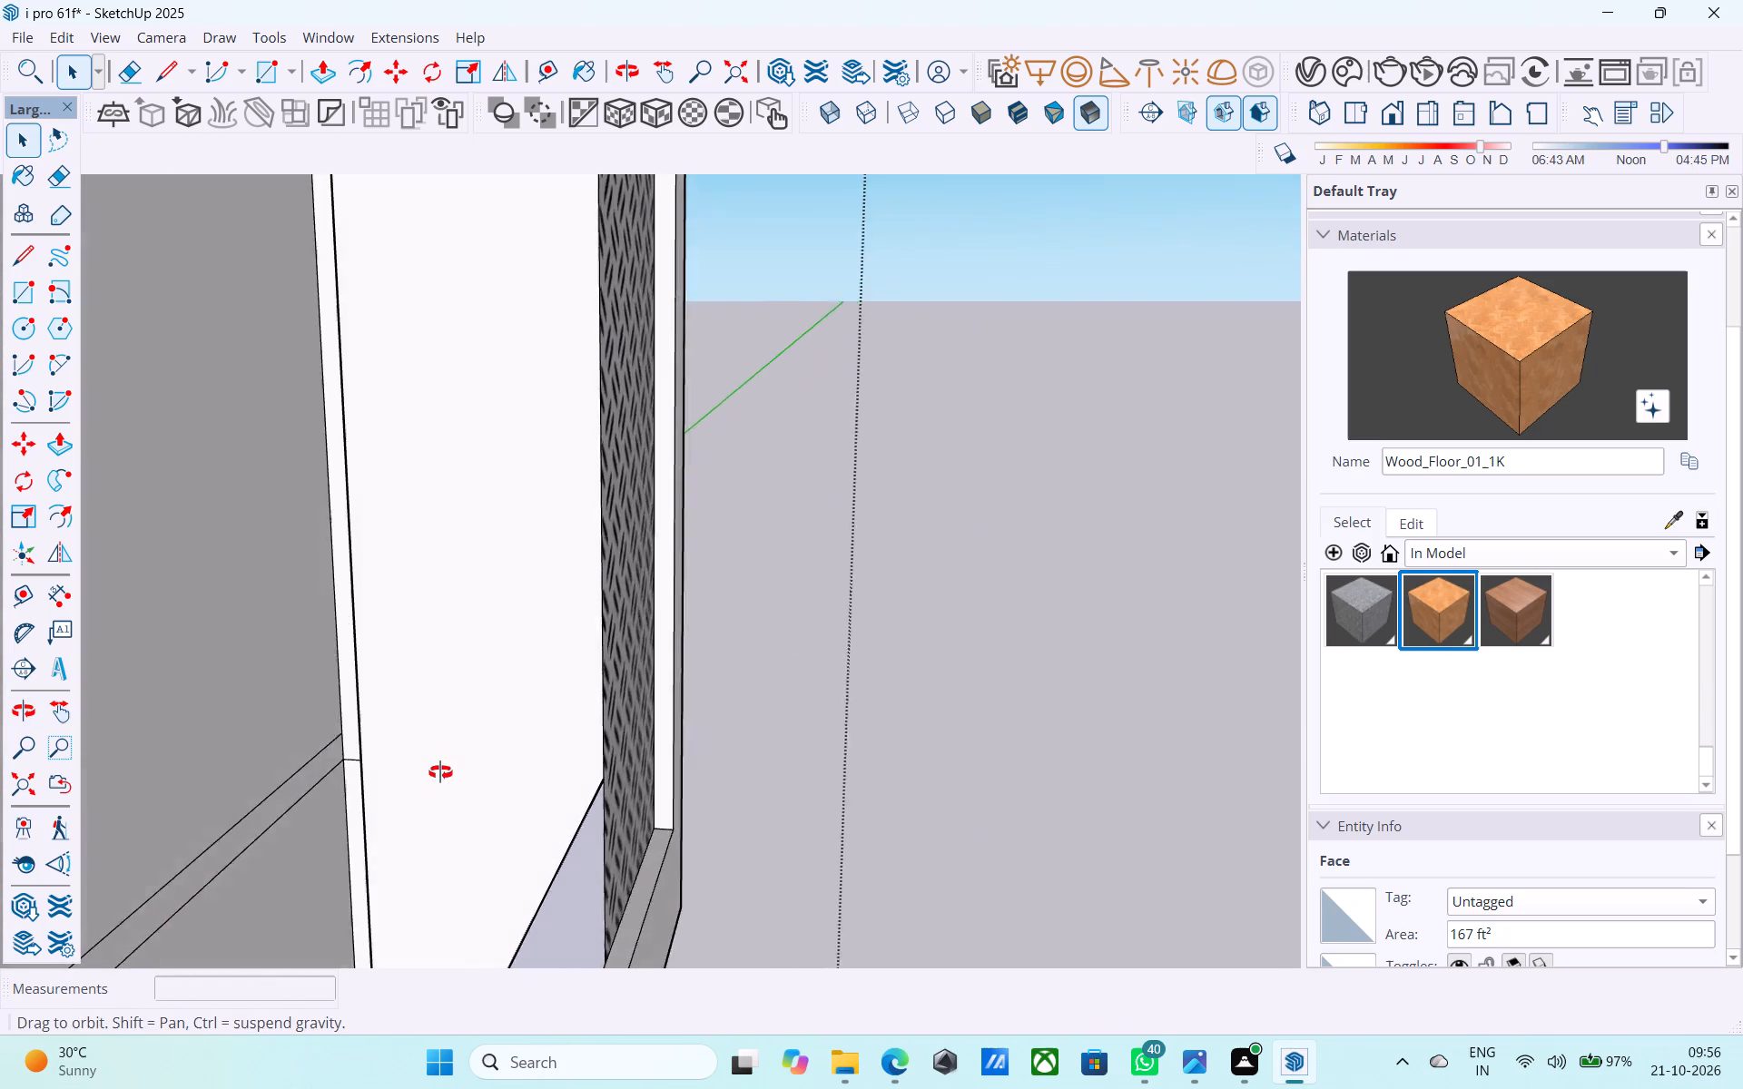
middle_click_drag(440, 772, 499, 809)
scroll(499, 809, "up", 1)
middle_click_drag(499, 809, 802, 517)
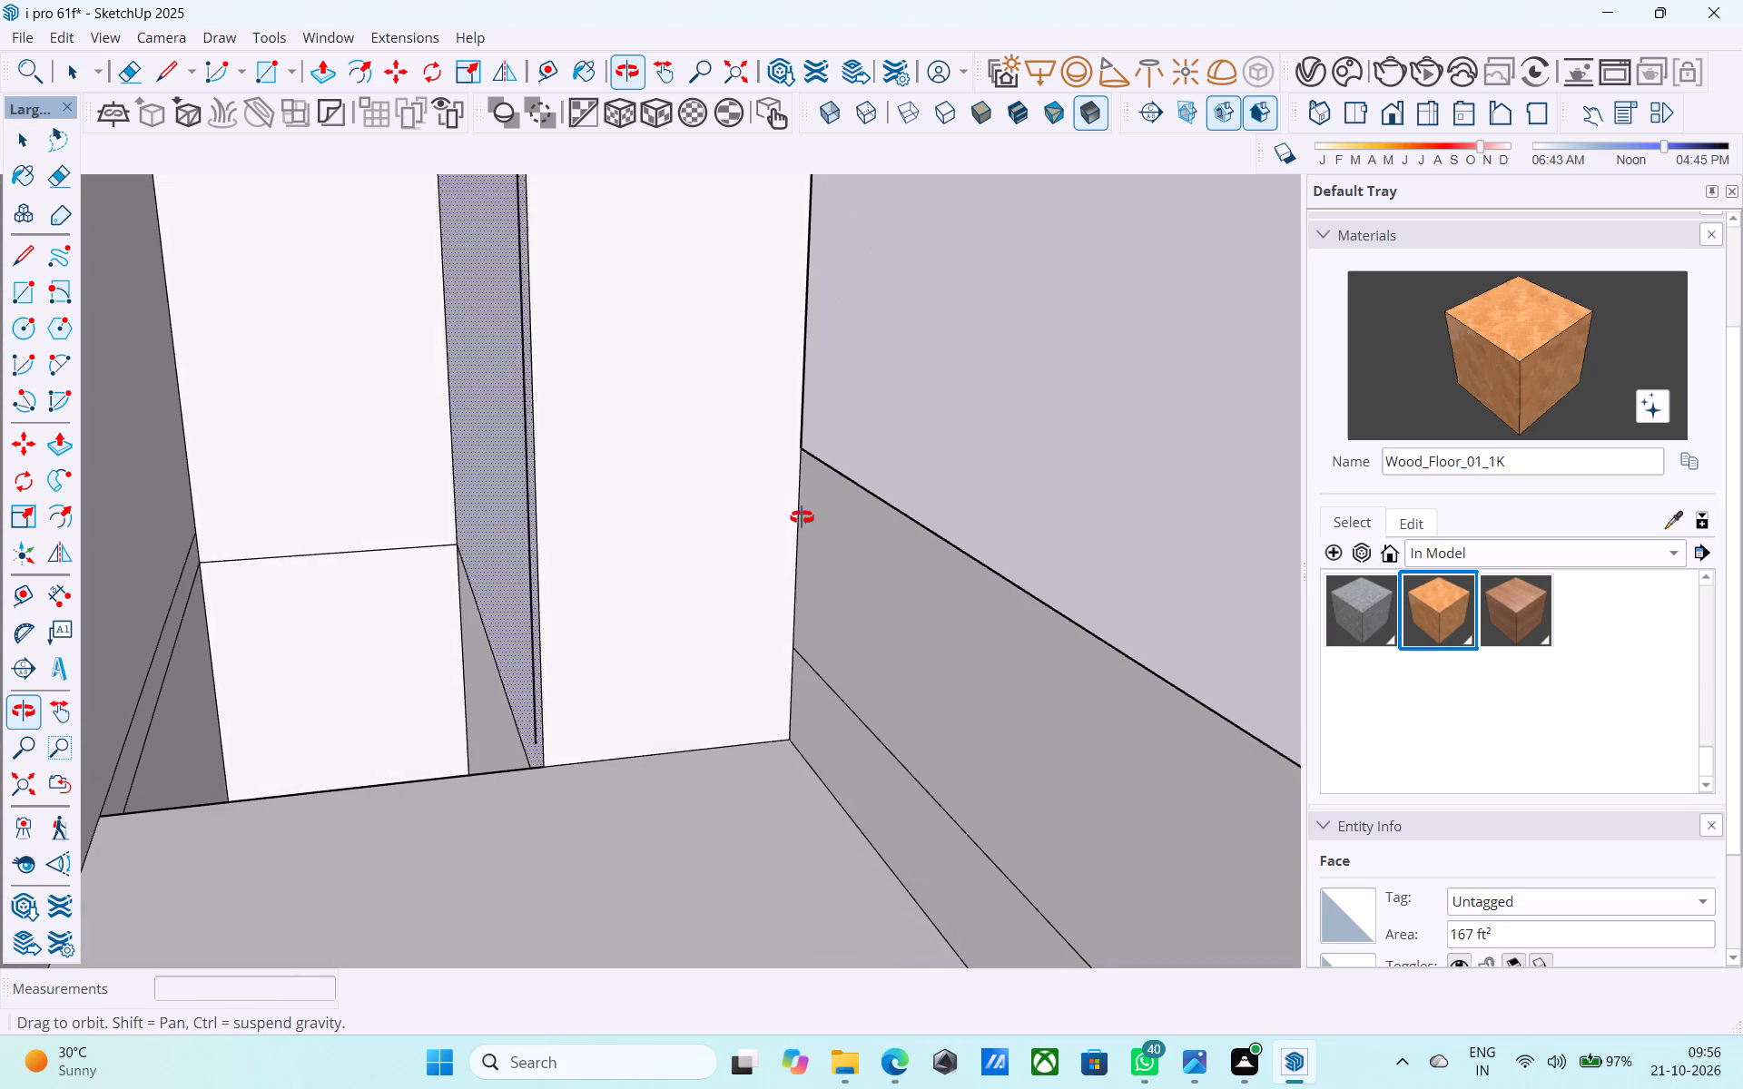
middle_click_drag(802, 517, 805, 517)
key("l")
scroll(537, 766, "up", 6)
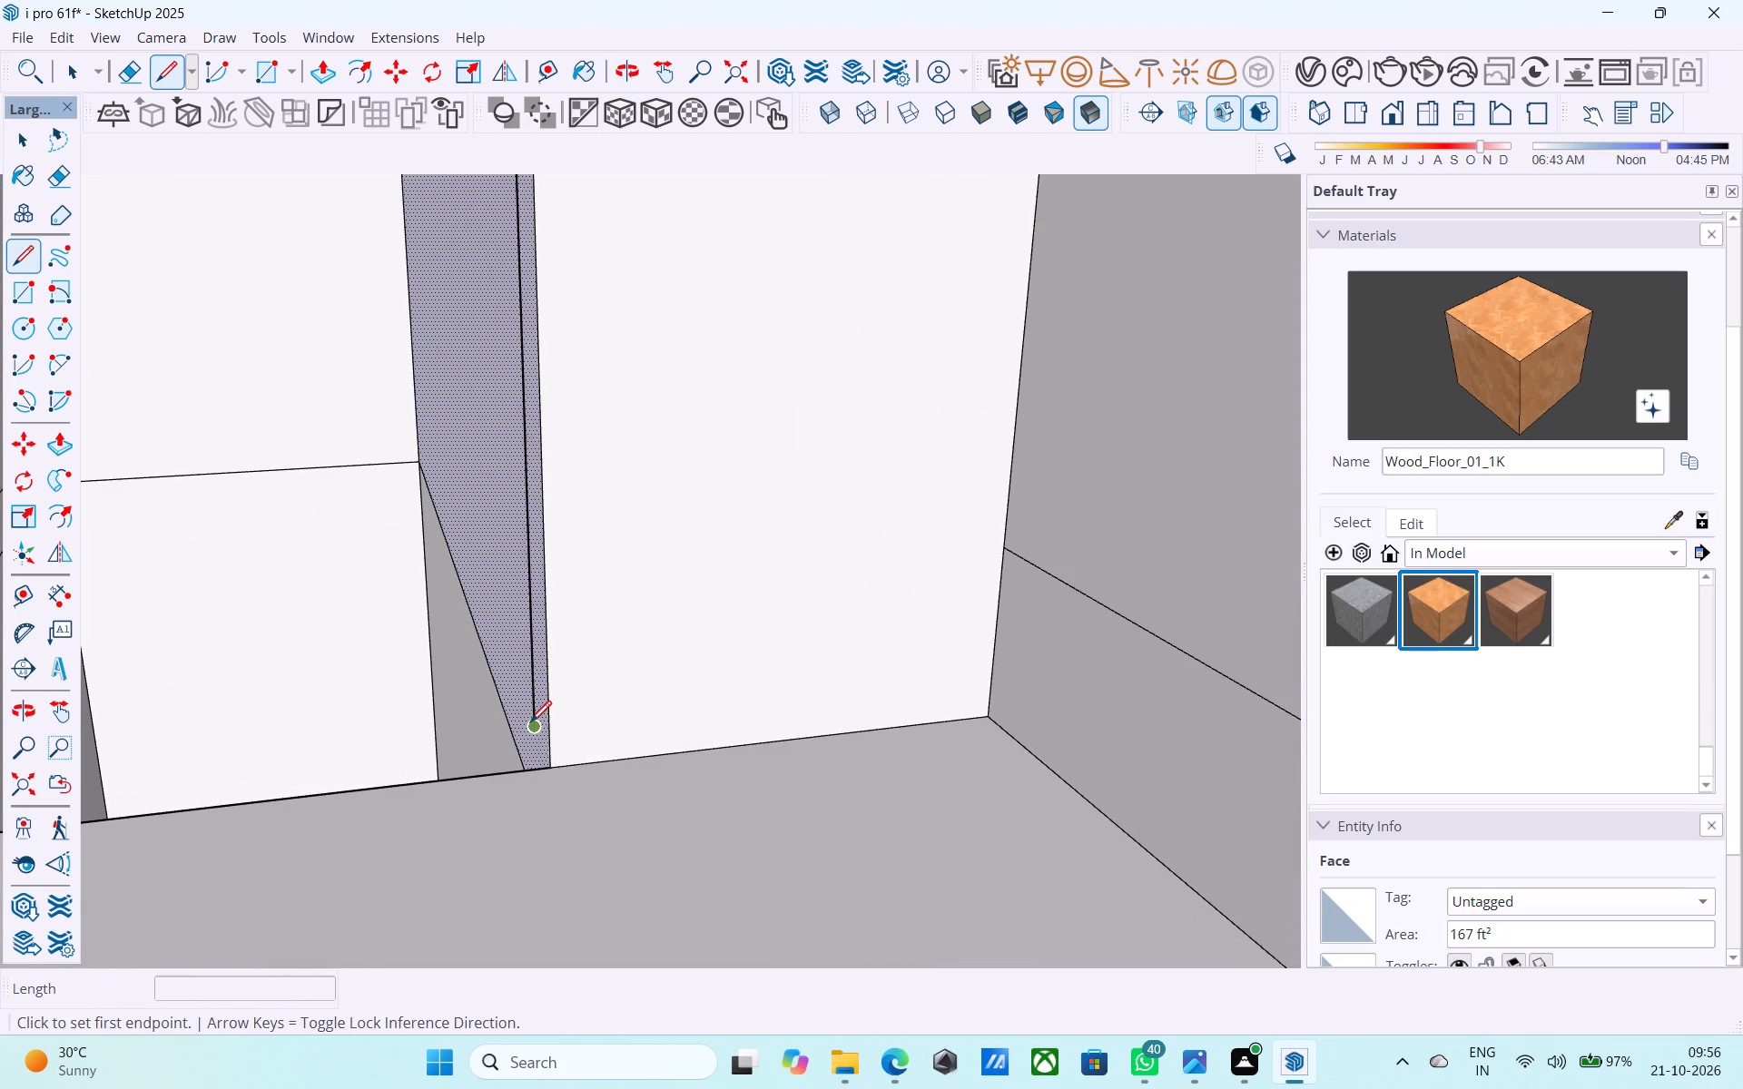
left_click(531, 722)
left_click(551, 763)
scroll(557, 698, "up", 1)
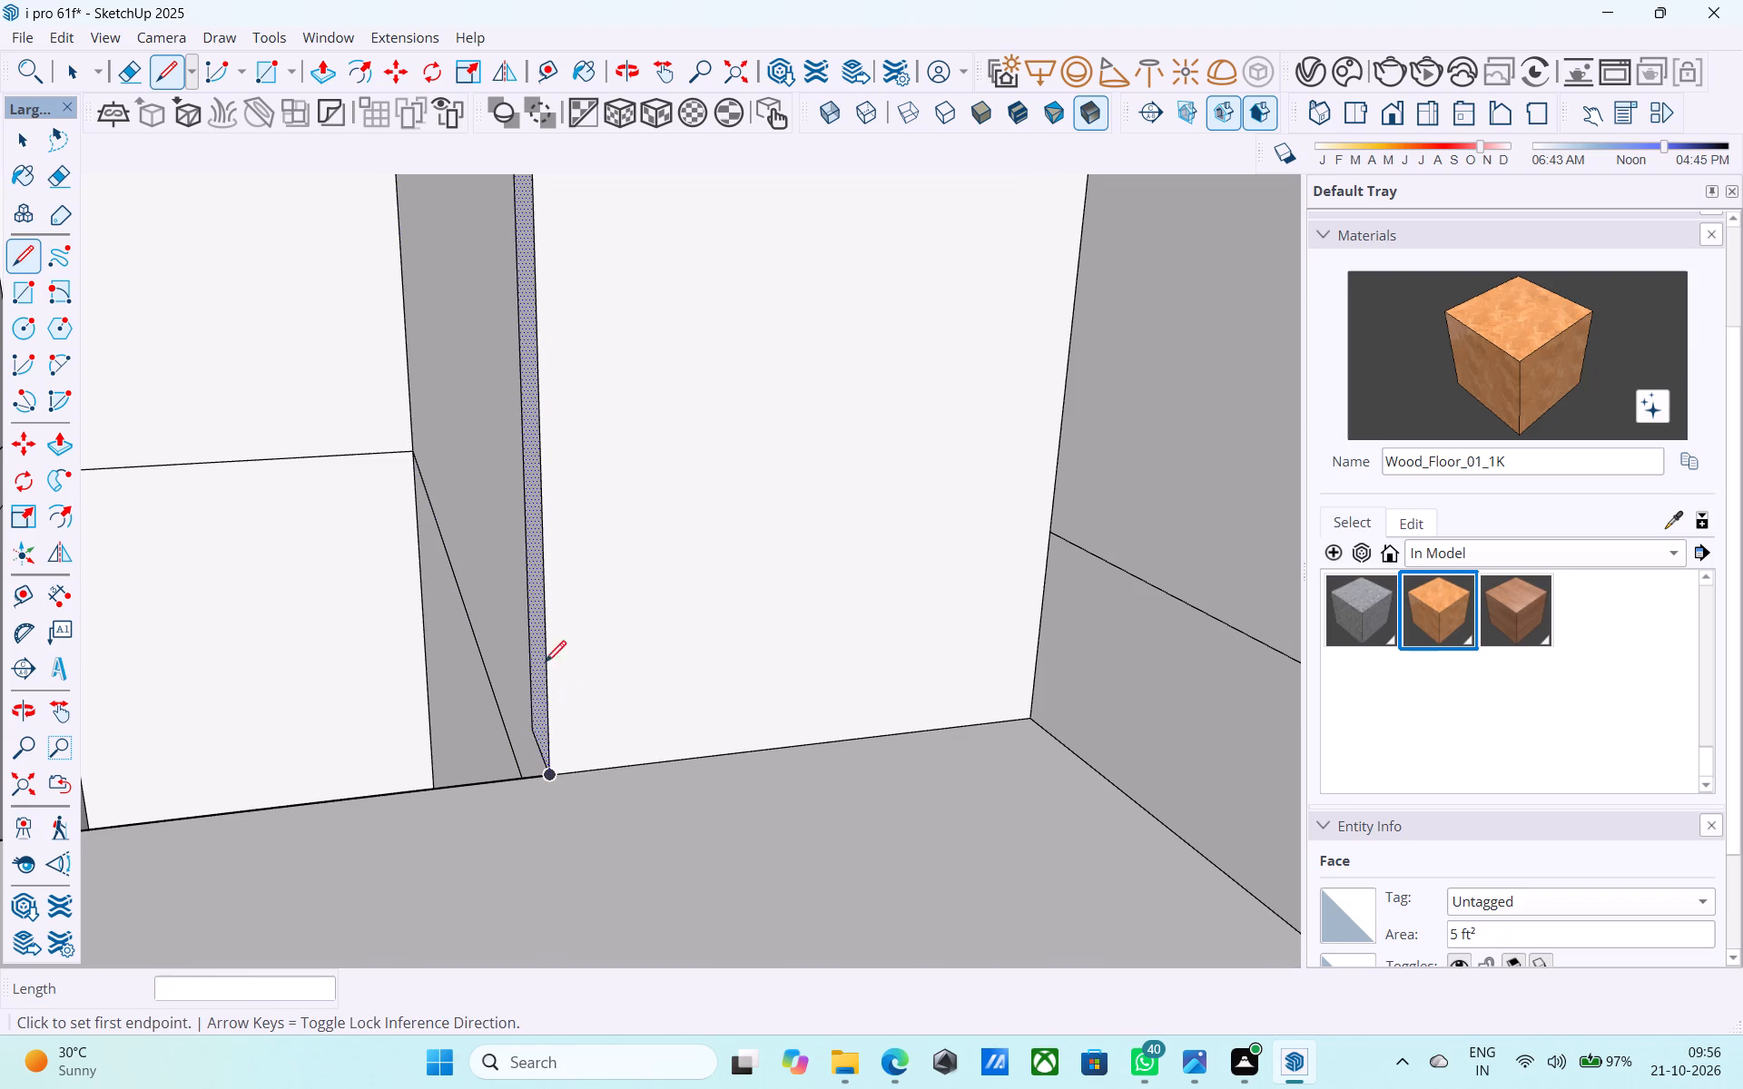
Push/pull the closed upper-floor strip by 4' to form the side return wall behind the patterned panel.
key("space")
left_click(537, 644)
key("p")
left_click(537, 643)
middle_click_drag(517, 645, 500, 647)
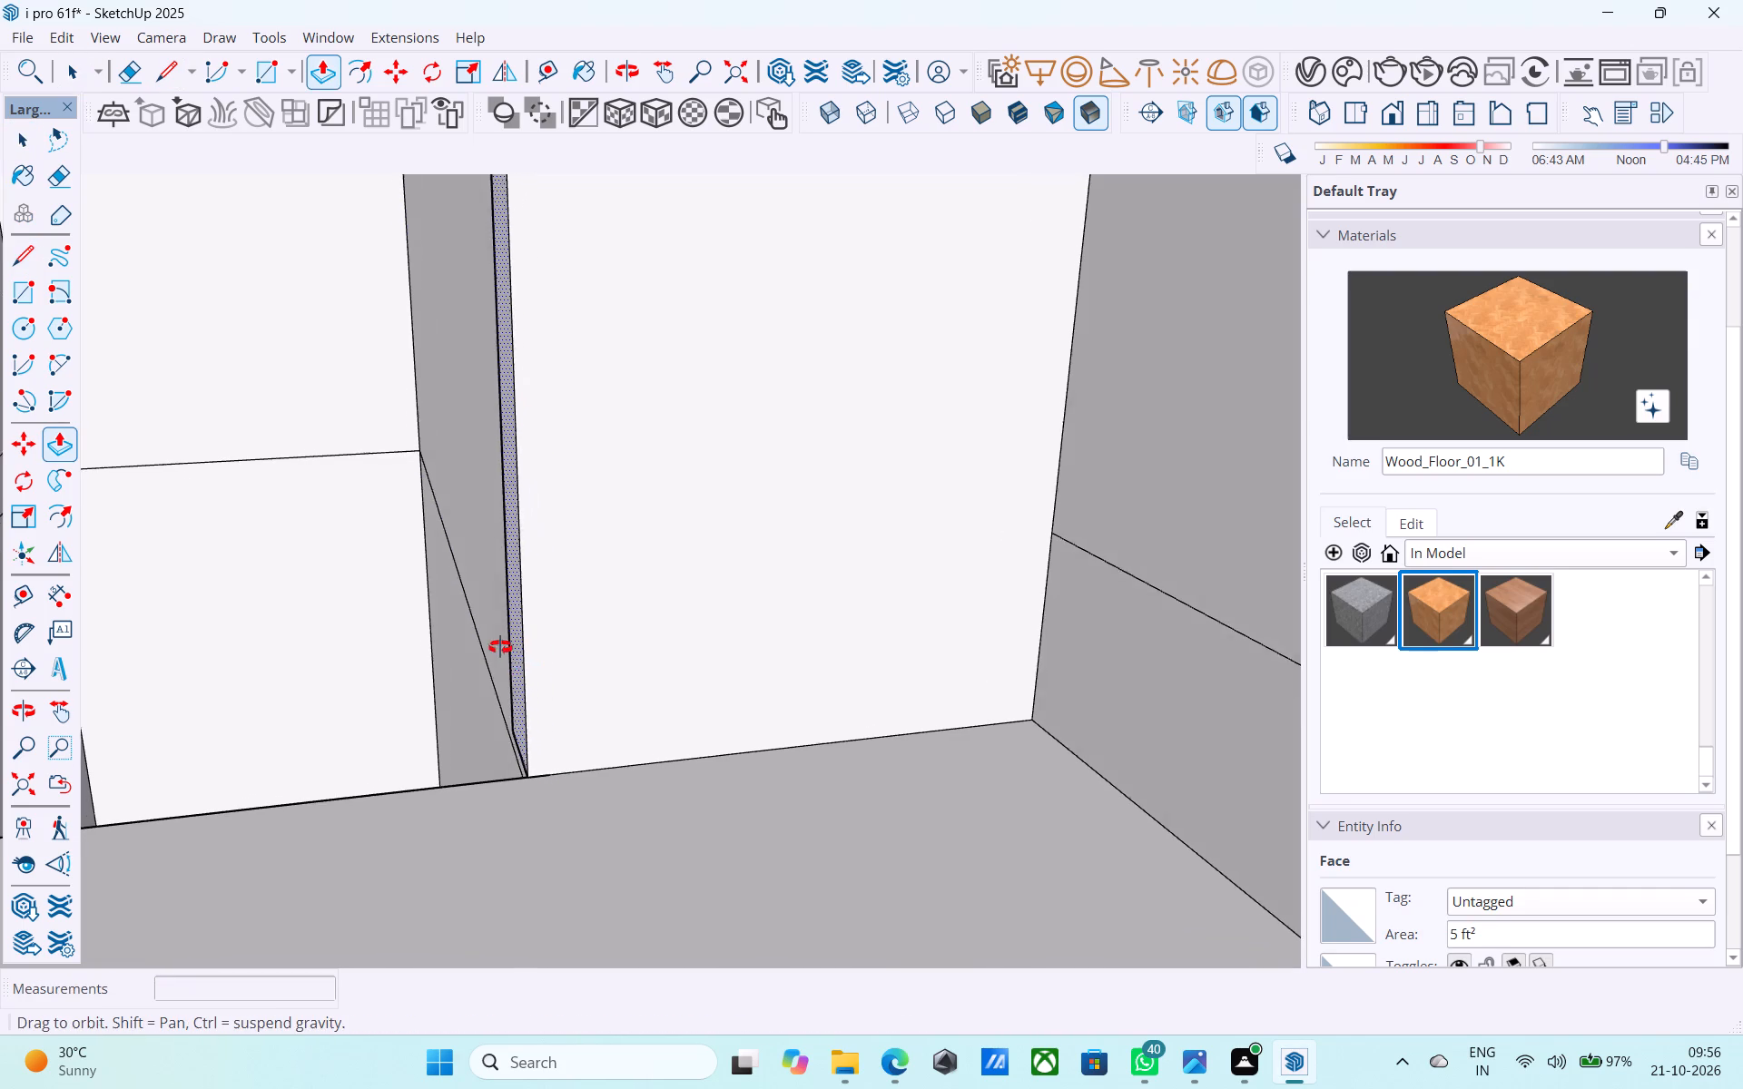
middle_click_drag(500, 647, 123, 560)
middle_click_drag(147, 410, 114, 466)
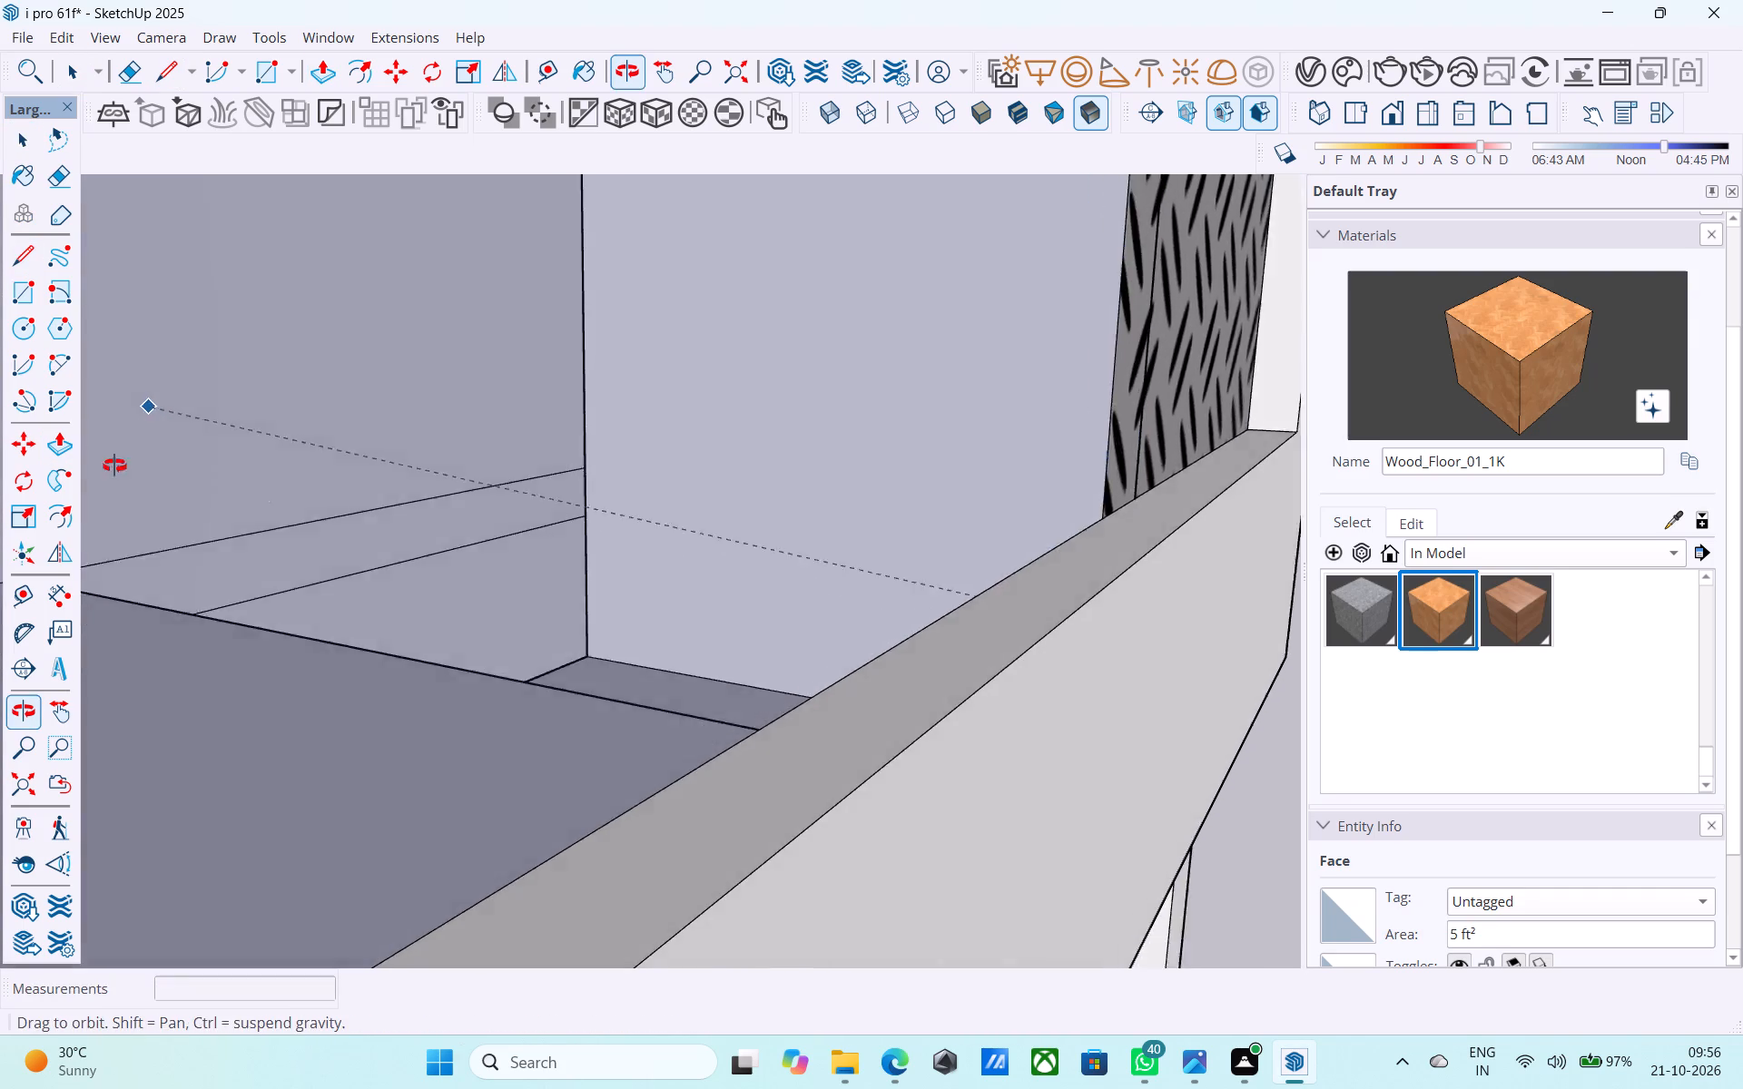
middle_click_drag(114, 466, 100, 484)
scroll(100, 484, "down", 20)
scroll(100, 484, "down", 5)
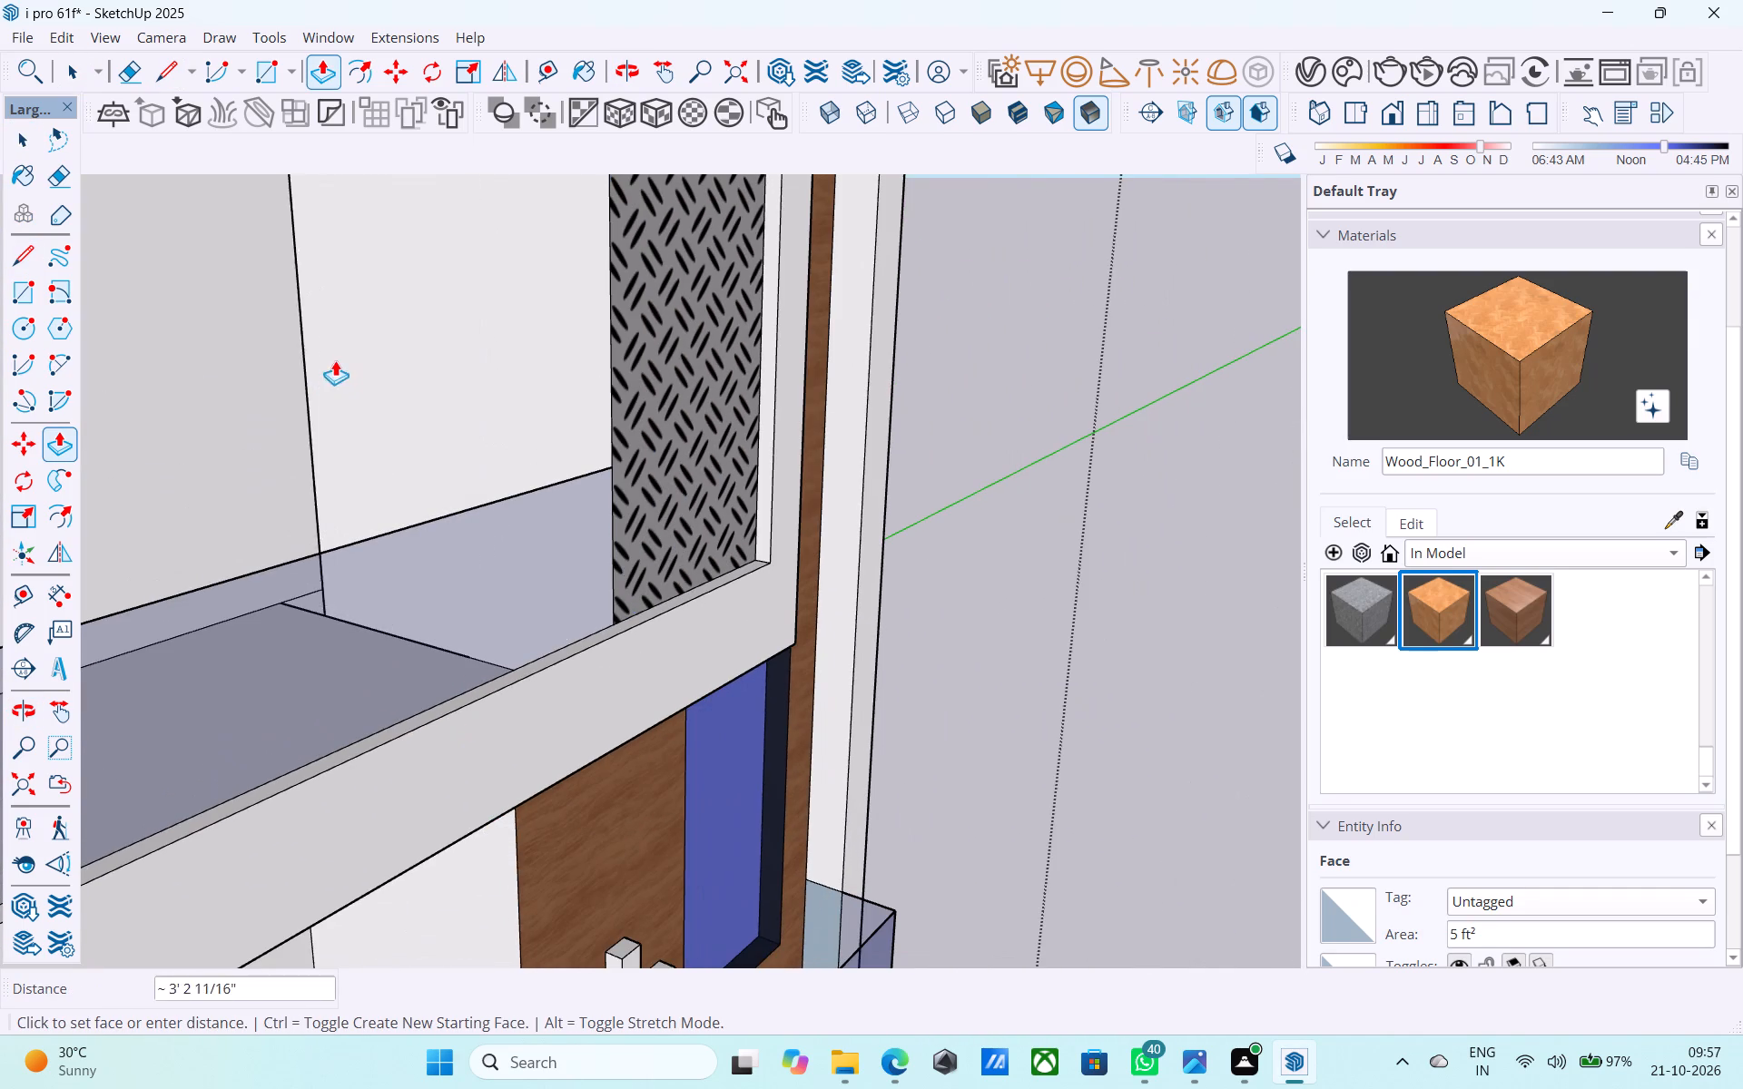
left_click(210, 350)
scroll(596, 565, "down", 10)
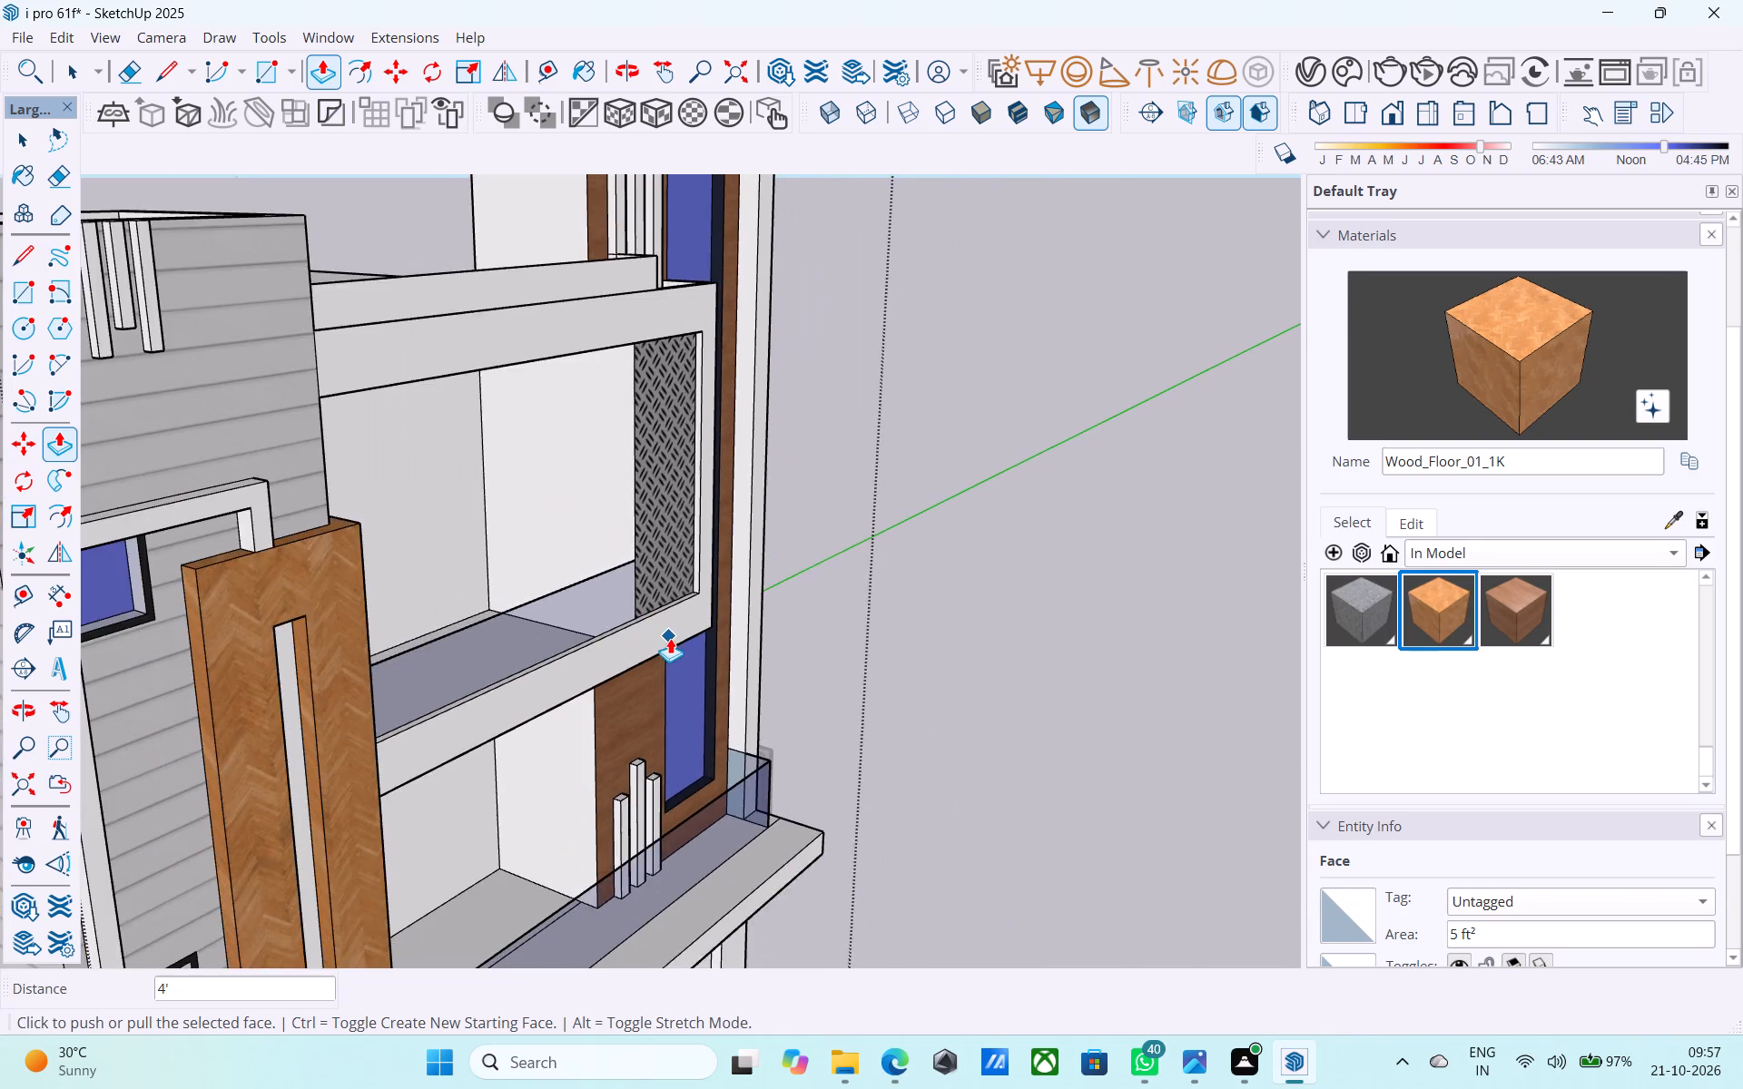
Paint the side return walls on both the lower and upper floors with the Wood_Veneer_15_1K material.
scroll(670, 638, "down", 3)
middle_click_drag(670, 639, 448, 594)
scroll(858, 505, "down", 5)
middle_click_drag(801, 549, 496, 549)
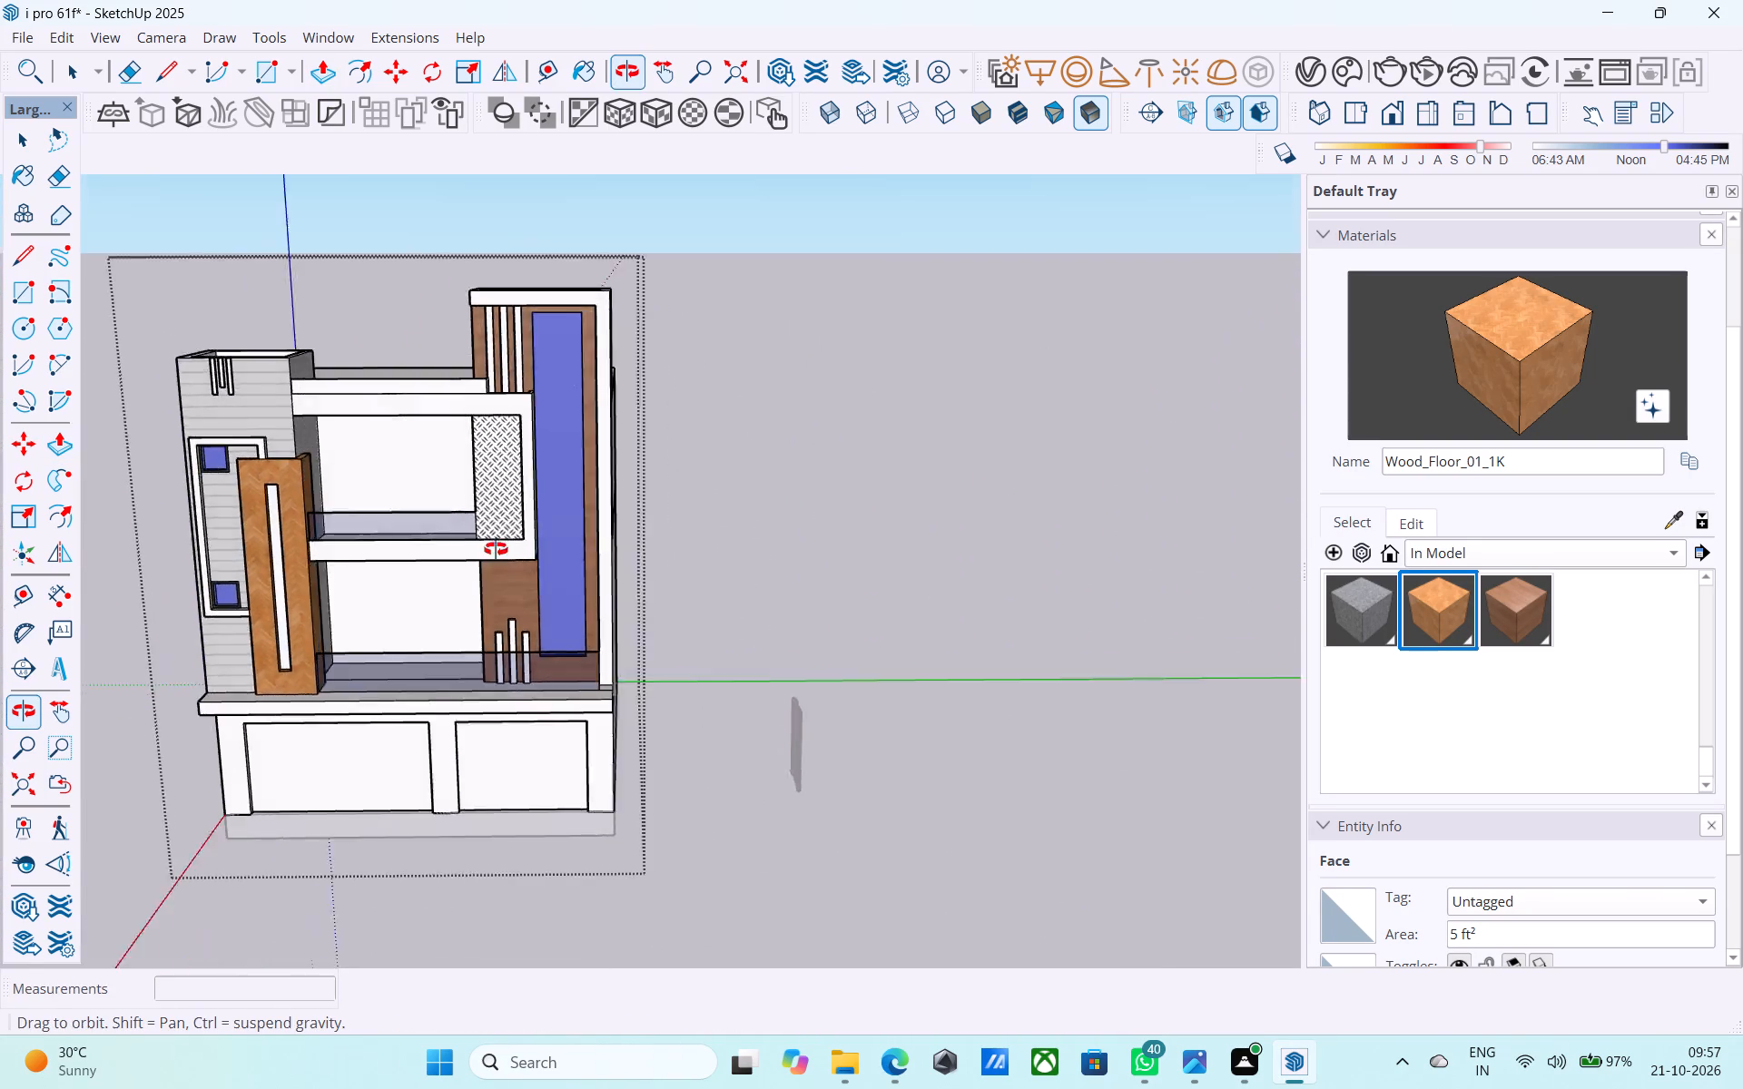
middle_click_drag(496, 549, 443, 528)
scroll(192, 430, "up", 6)
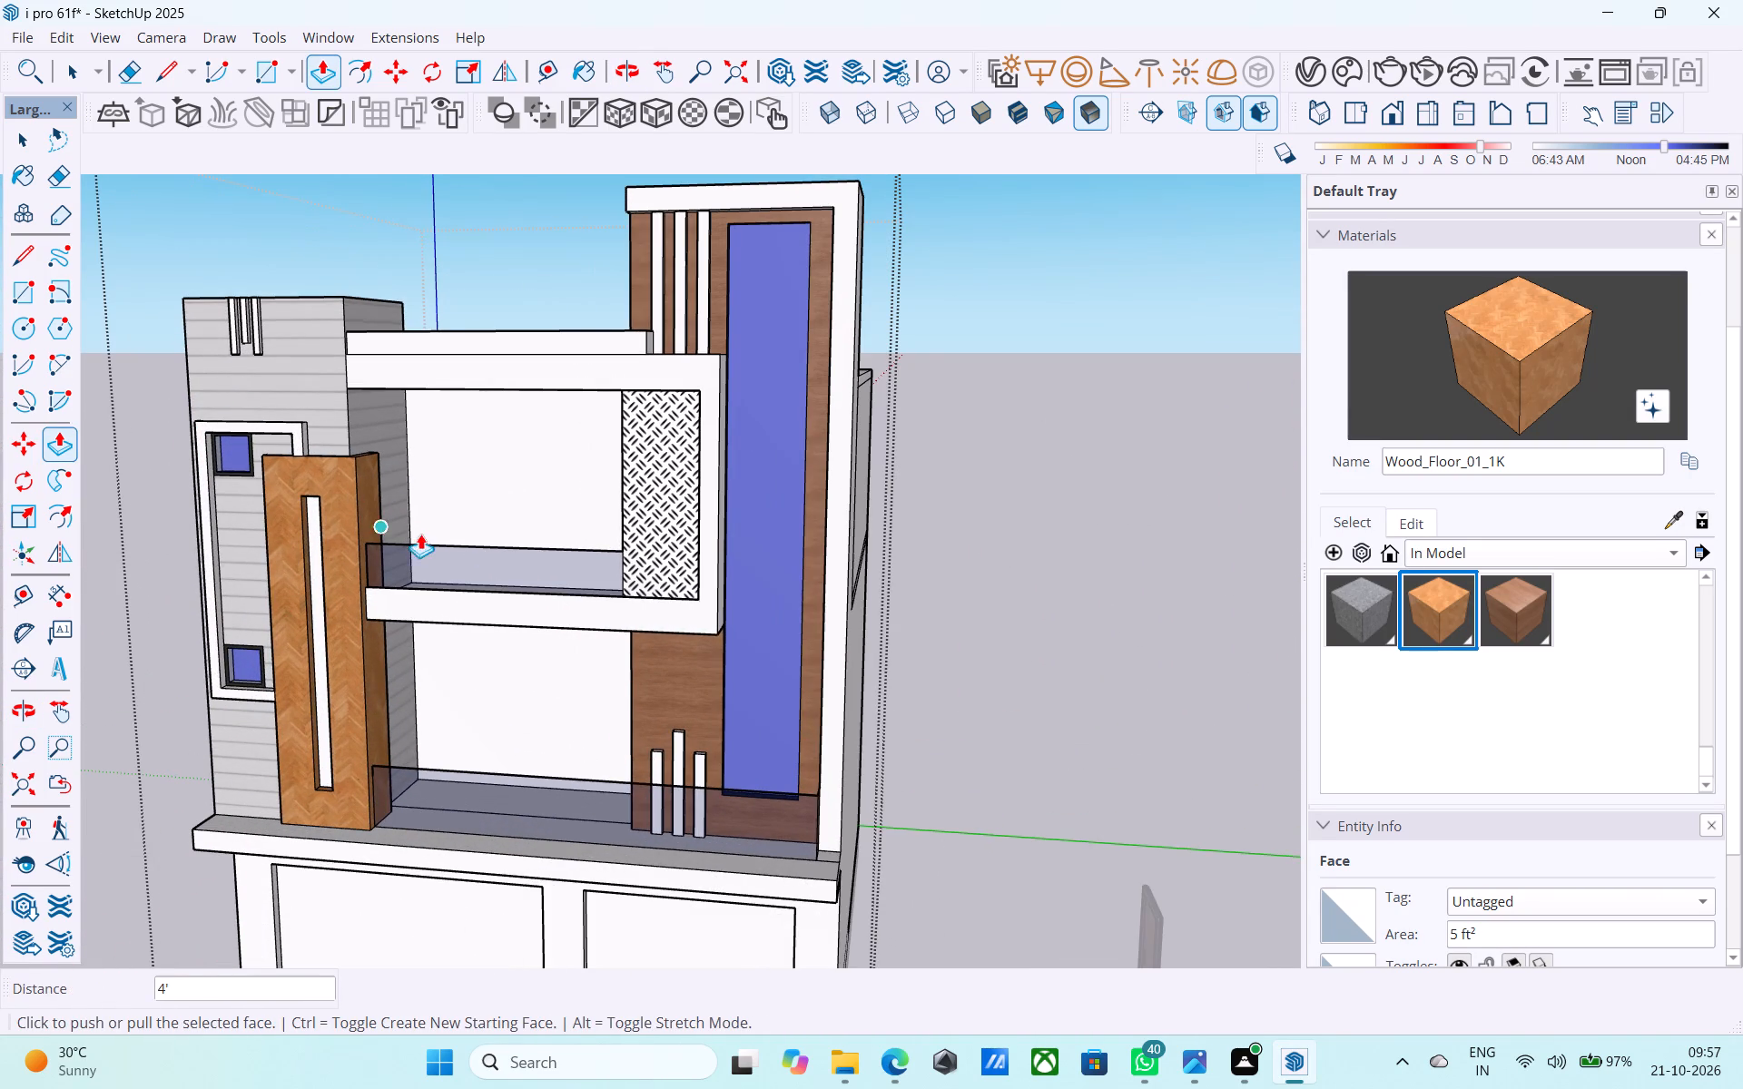
middle_click_drag(422, 534, 456, 538)
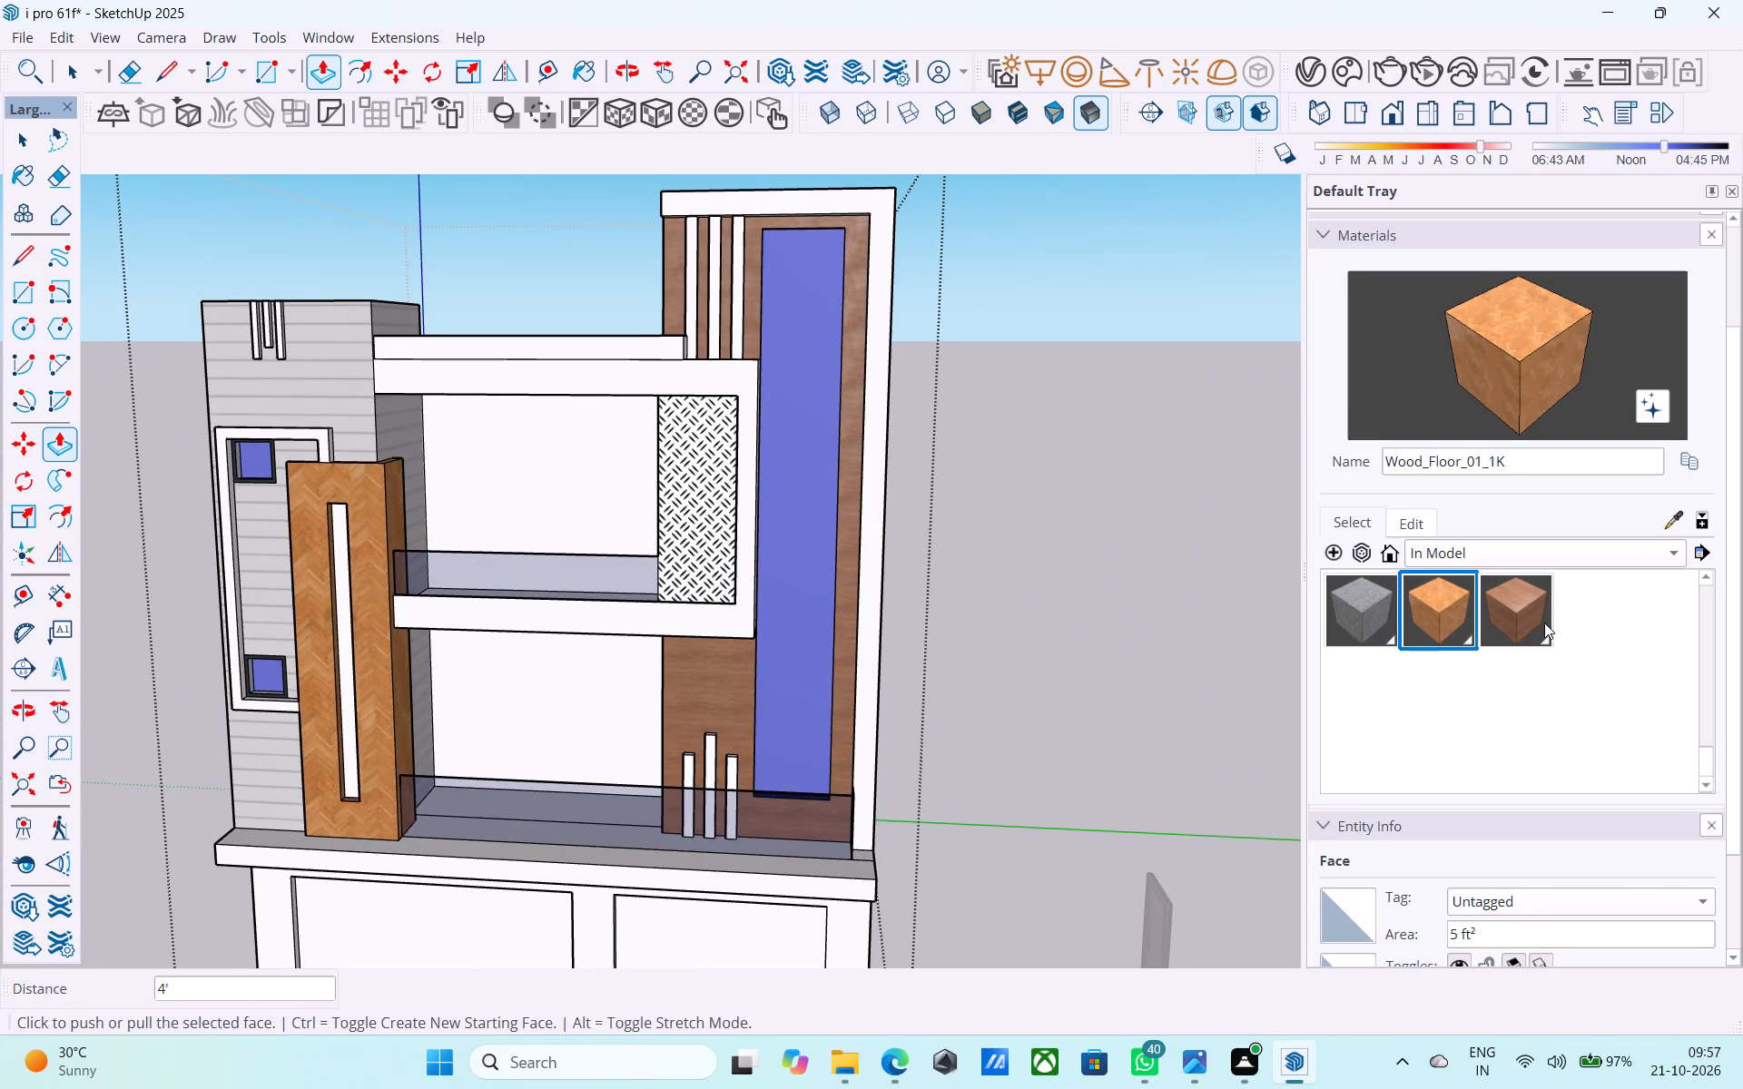
left_click(1544, 623)
middle_click_drag(1068, 610, 1323, 618)
scroll(989, 682, "up", 3)
left_click(790, 705)
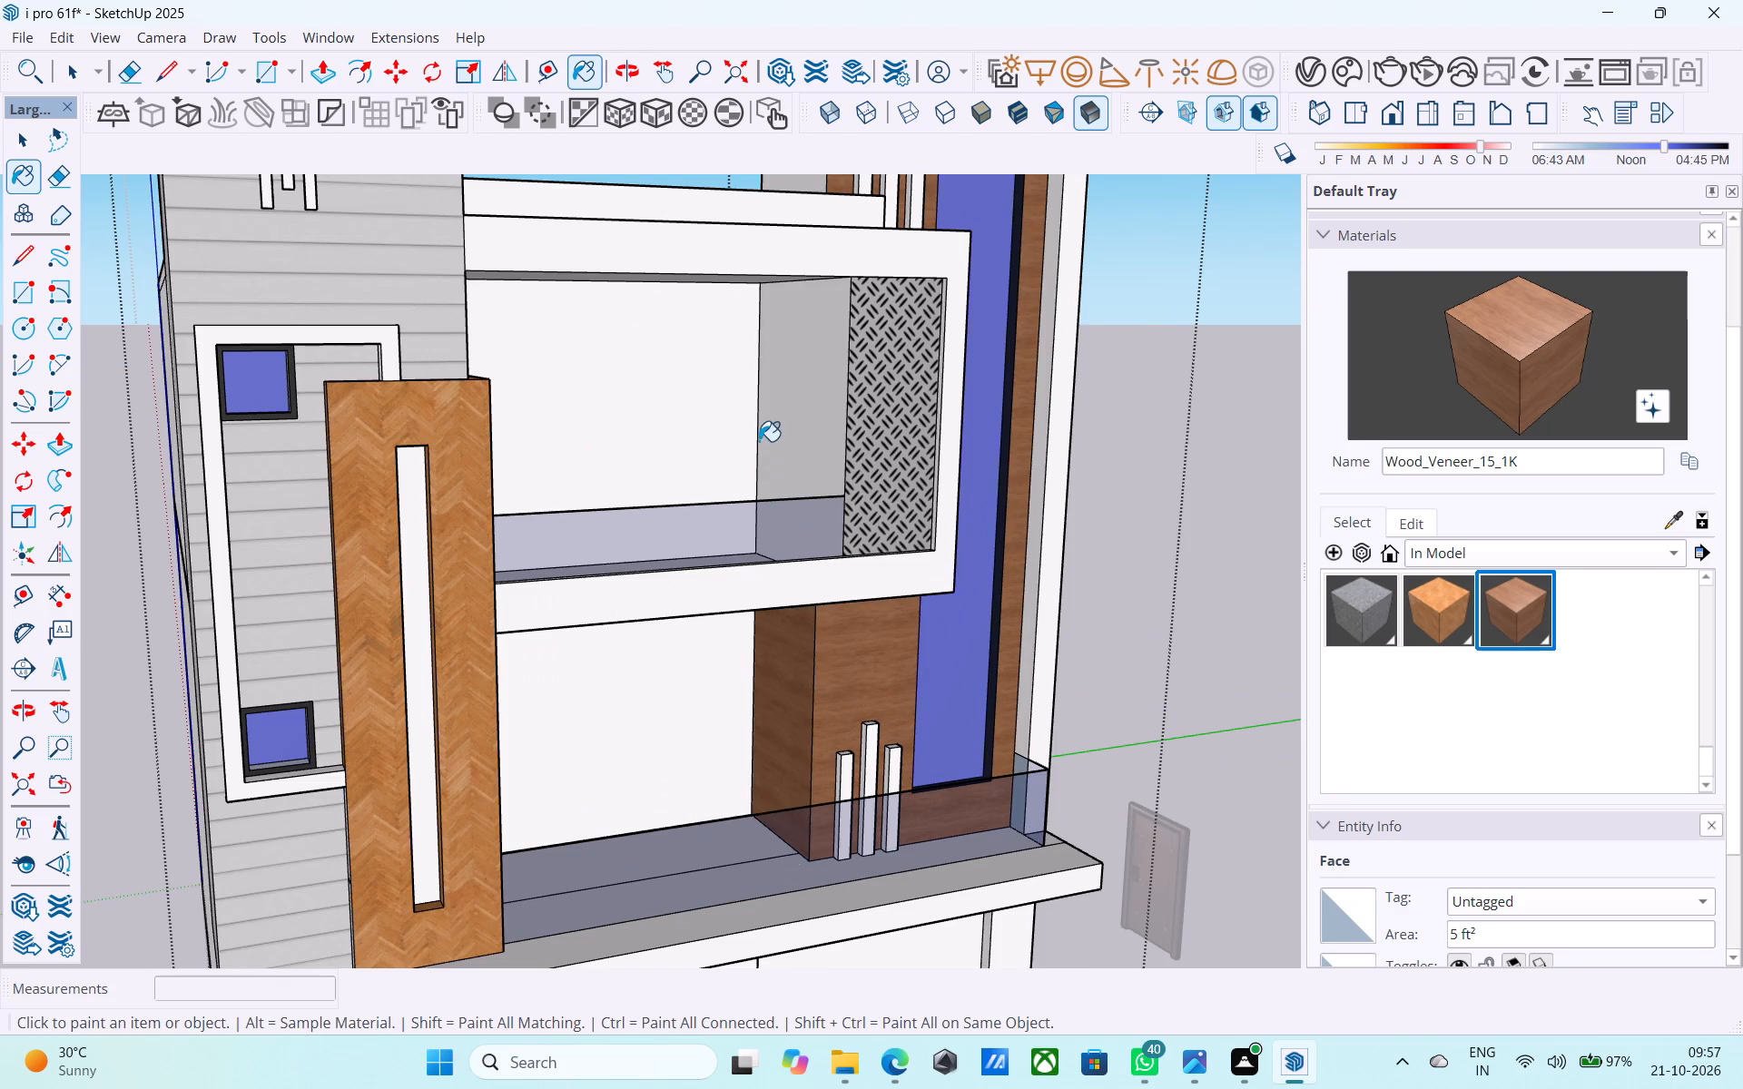
left_click(766, 416)
Examine the wood-veneered return walls up close and within the whole front elevation.
middle_click_drag(828, 565, 801, 491)
scroll(799, 495, "down", 5)
scroll(721, 603, "down", 5)
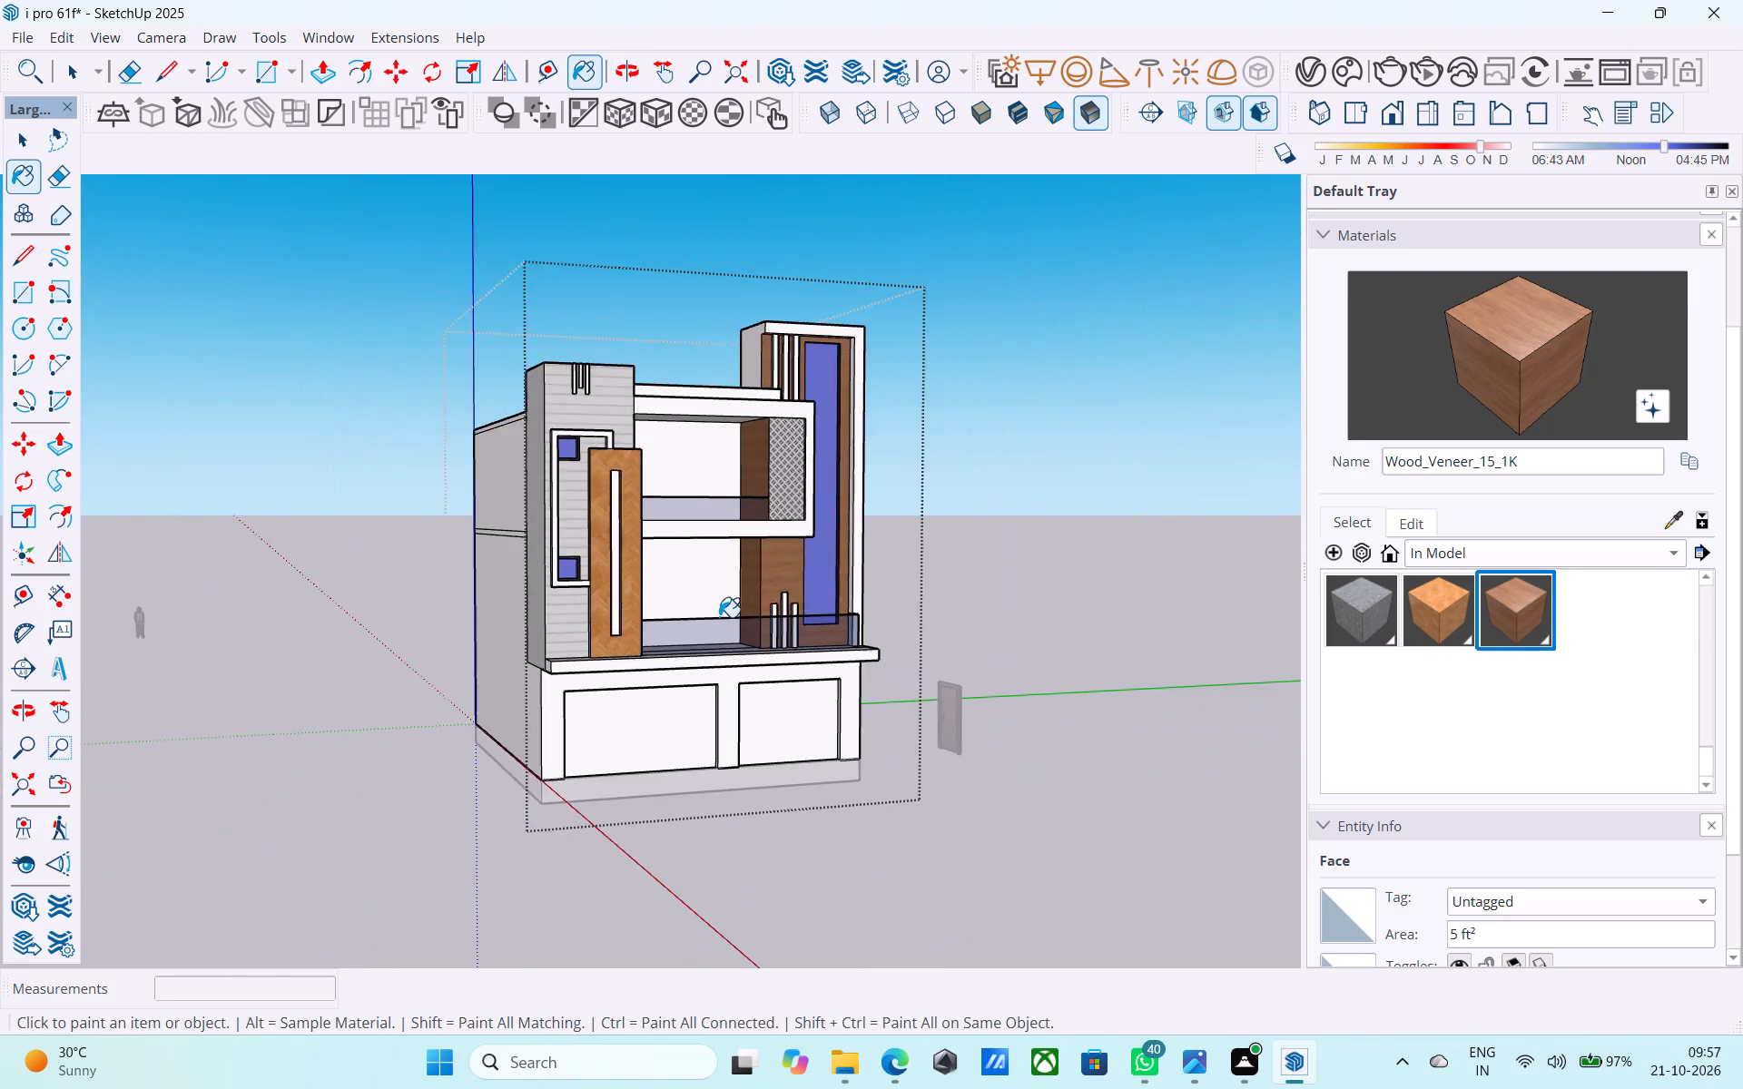
middle_click_drag(688, 597, 658, 582)
scroll(848, 403, "up", 9)
scroll(784, 479, "up", 1)
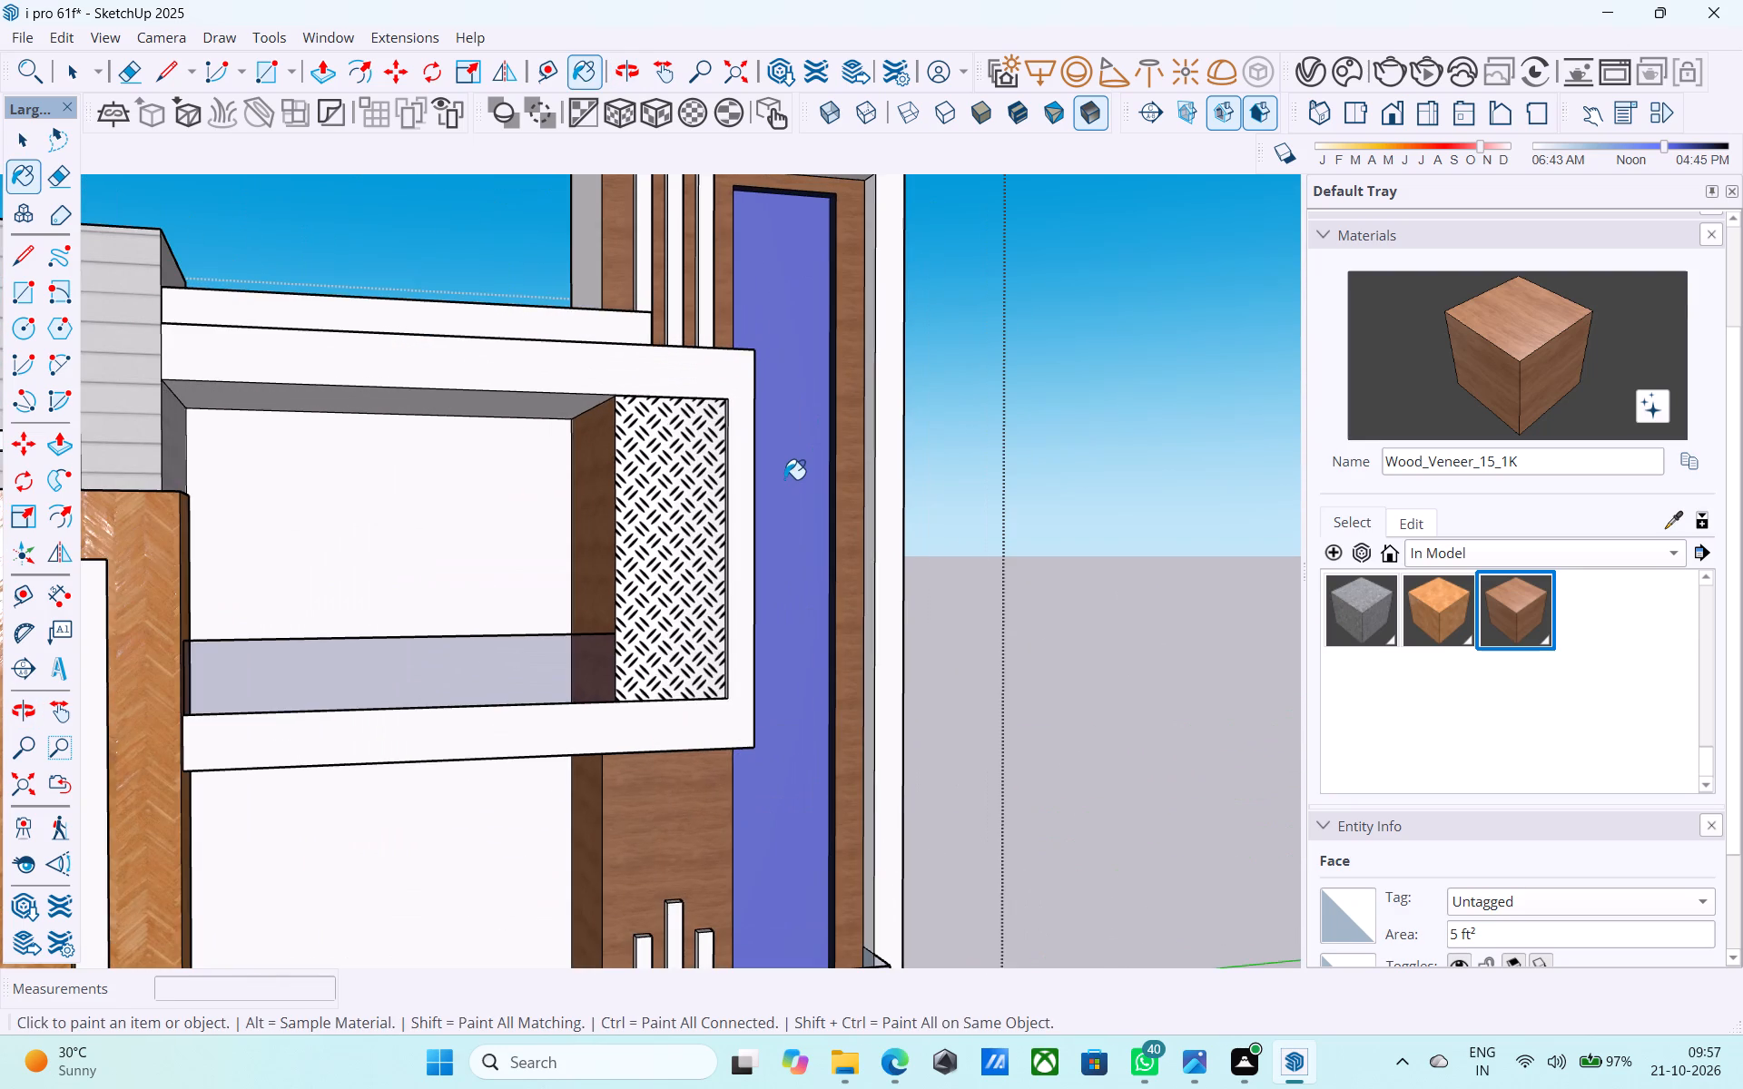
scroll(784, 479, "down", 6)
middle_click_drag(786, 550, 768, 511)
scroll(769, 506, "down", 3)
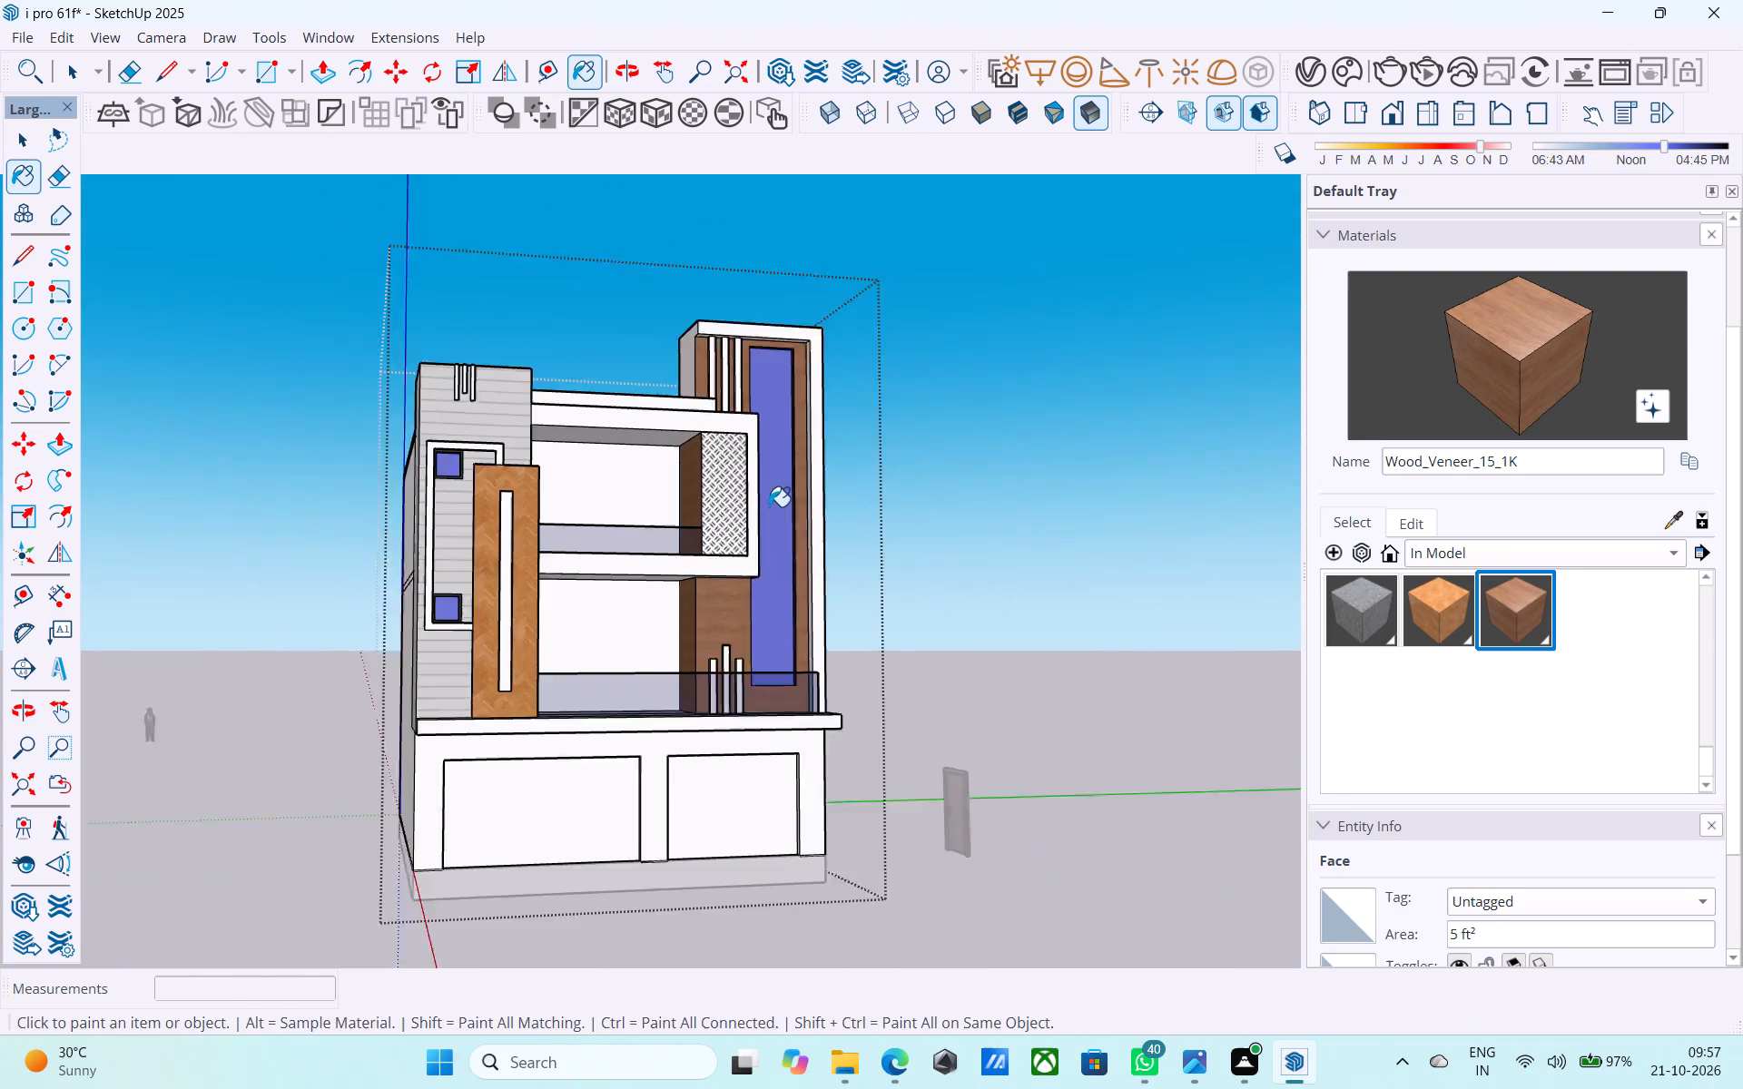
scroll(769, 506, "down", 1)
middle_click_drag(768, 532, 753, 629)
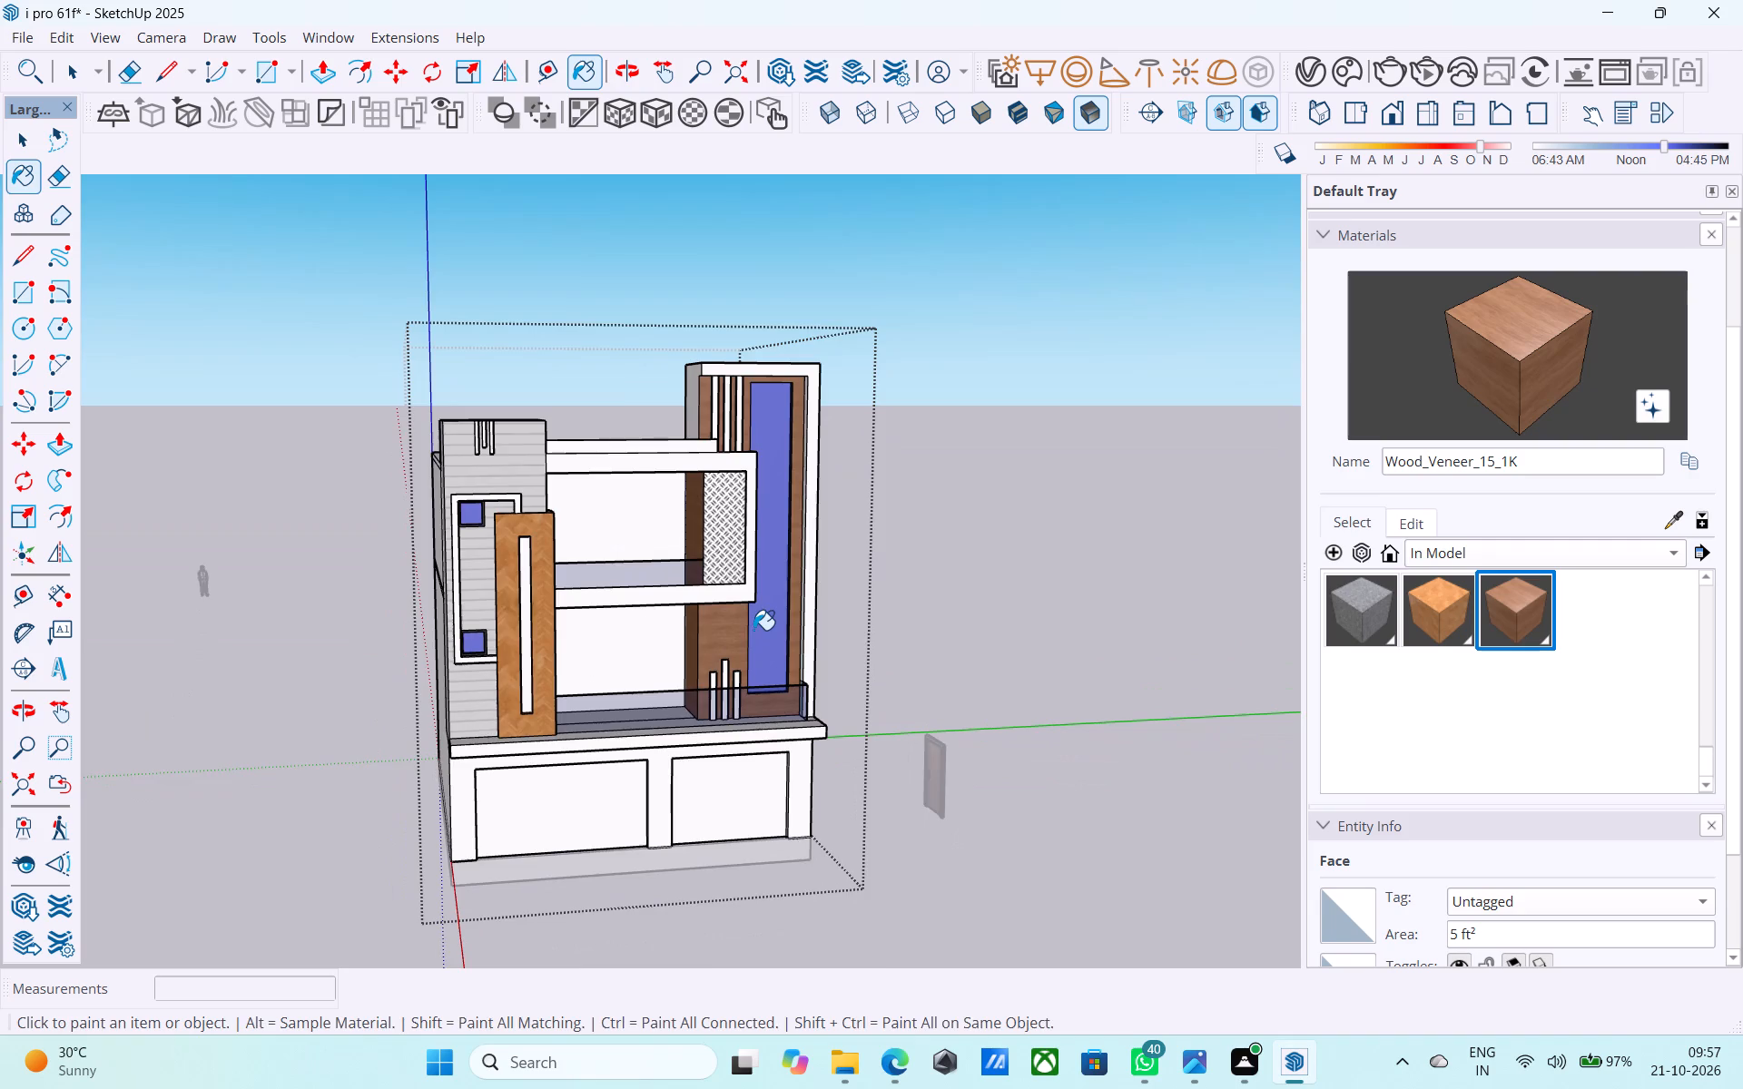
Push/pull the brown wood front face around the tall blue glazing by 10".
scroll(753, 630, "up", 3)
key("space")
left_click(734, 633)
scroll(734, 633, "up", 3)
key("p")
left_click(726, 622)
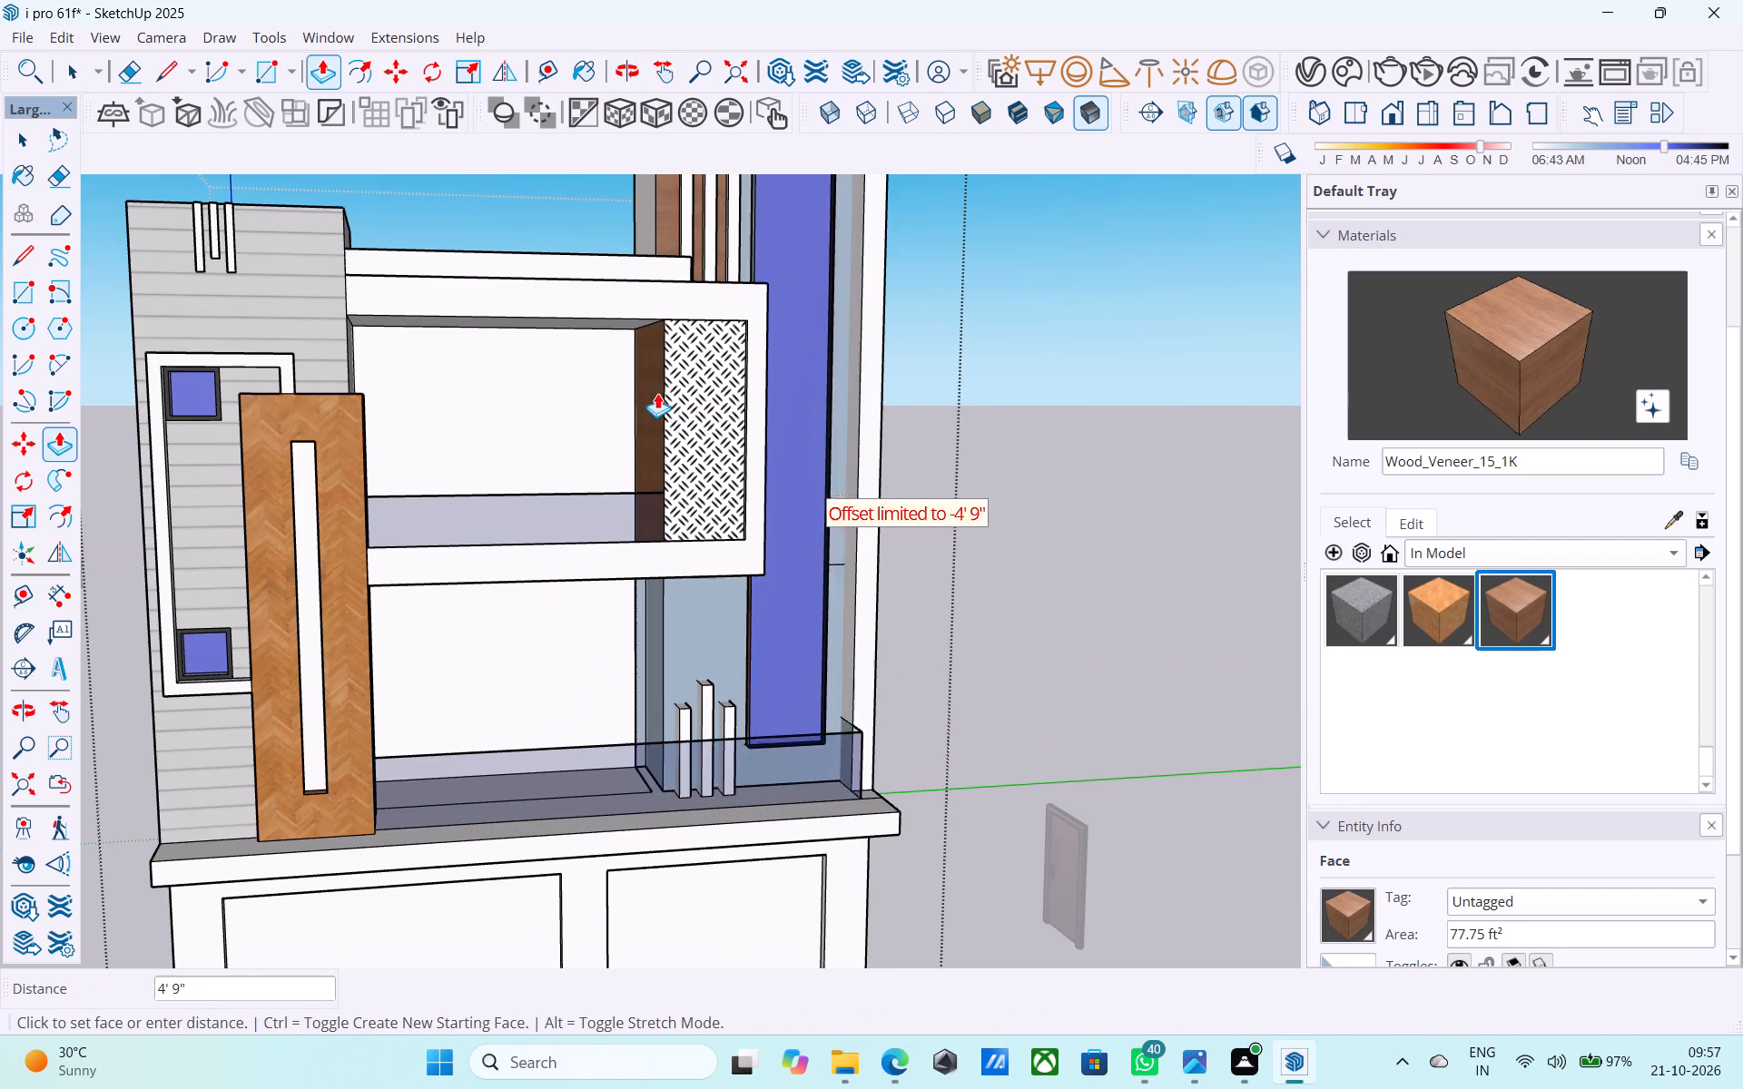
middle_click_drag(657, 393, 711, 488)
scroll(709, 485, "up", 3)
left_click(742, 513)
middle_click_drag(741, 514, 665, 467)
scroll(738, 514, "up", 1)
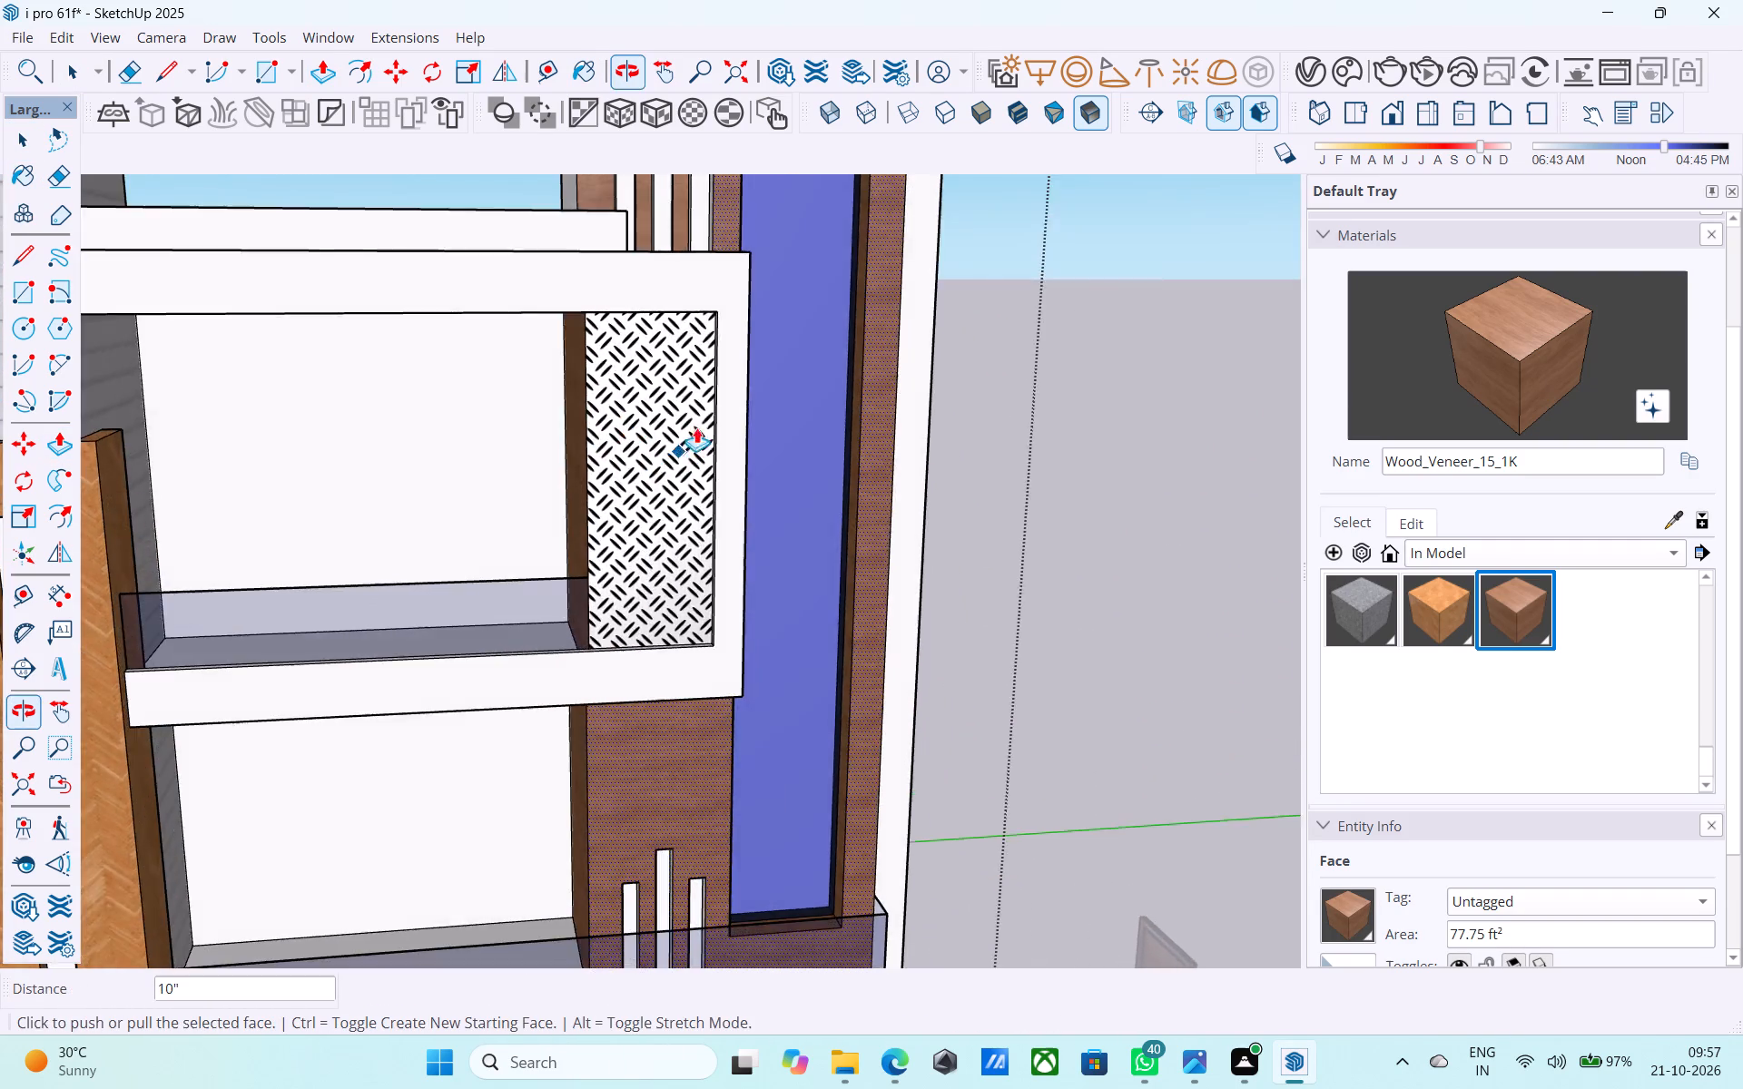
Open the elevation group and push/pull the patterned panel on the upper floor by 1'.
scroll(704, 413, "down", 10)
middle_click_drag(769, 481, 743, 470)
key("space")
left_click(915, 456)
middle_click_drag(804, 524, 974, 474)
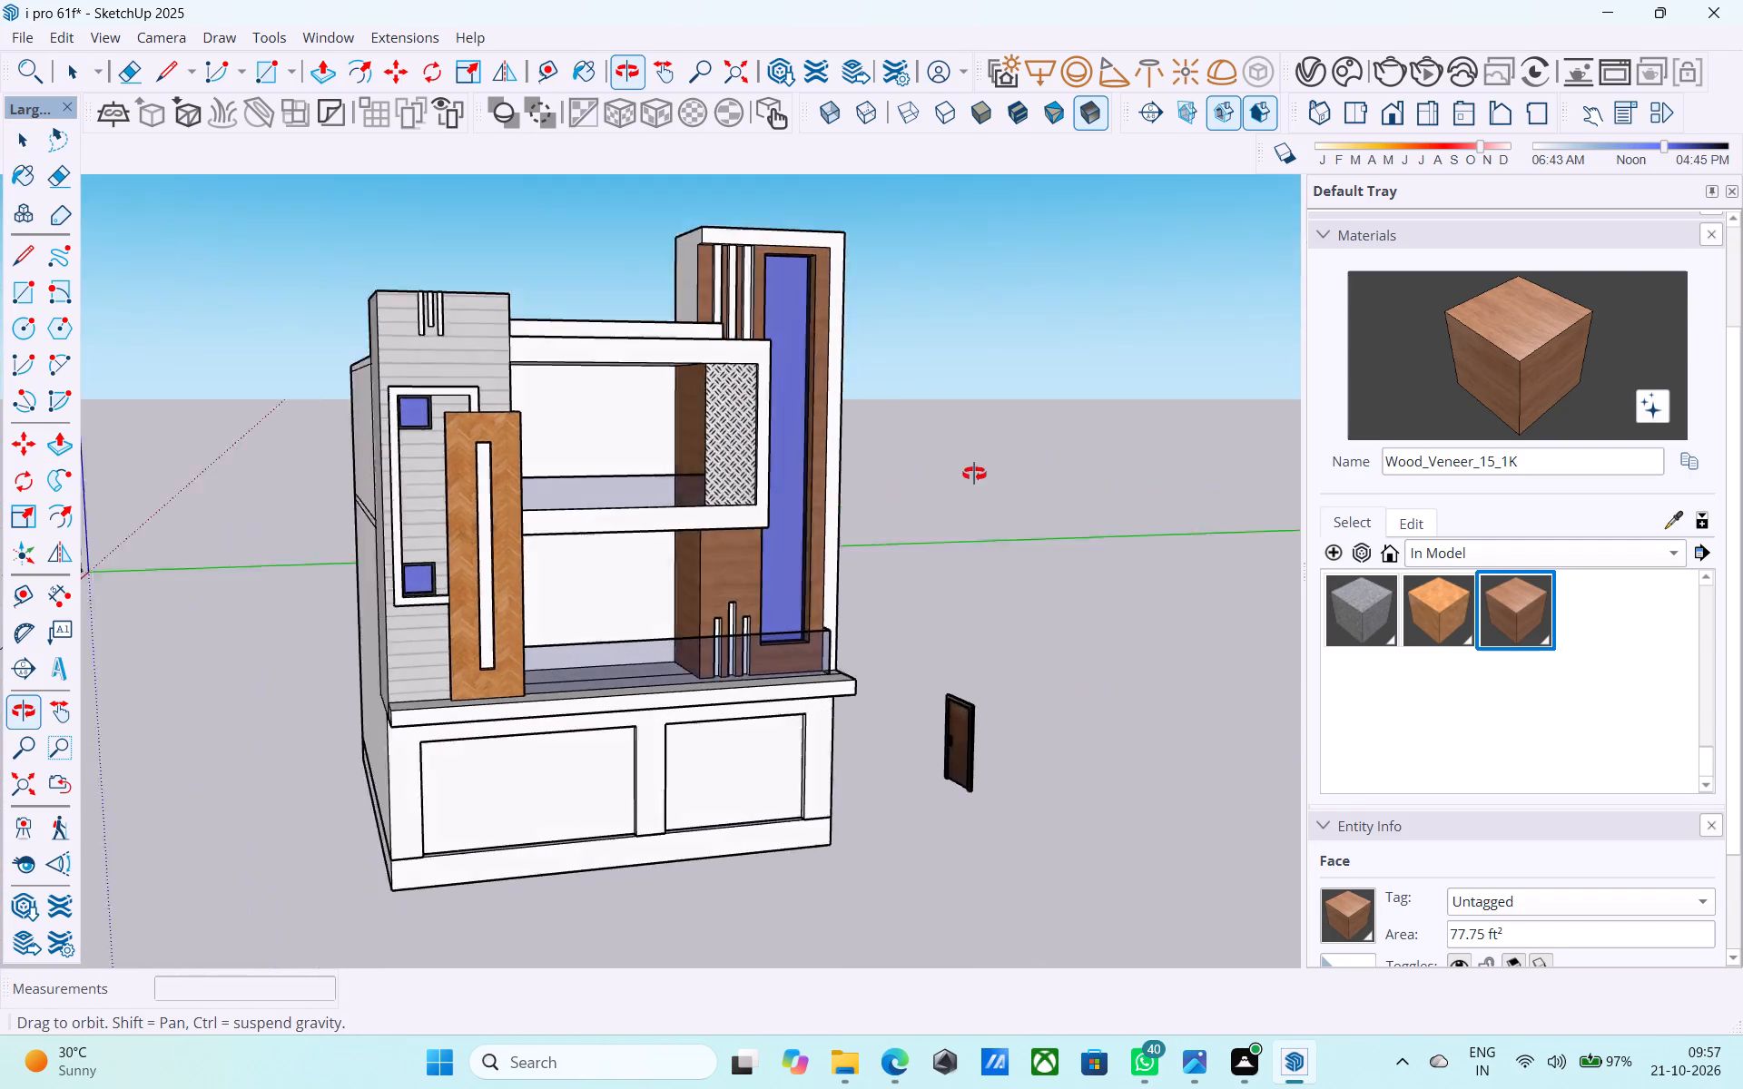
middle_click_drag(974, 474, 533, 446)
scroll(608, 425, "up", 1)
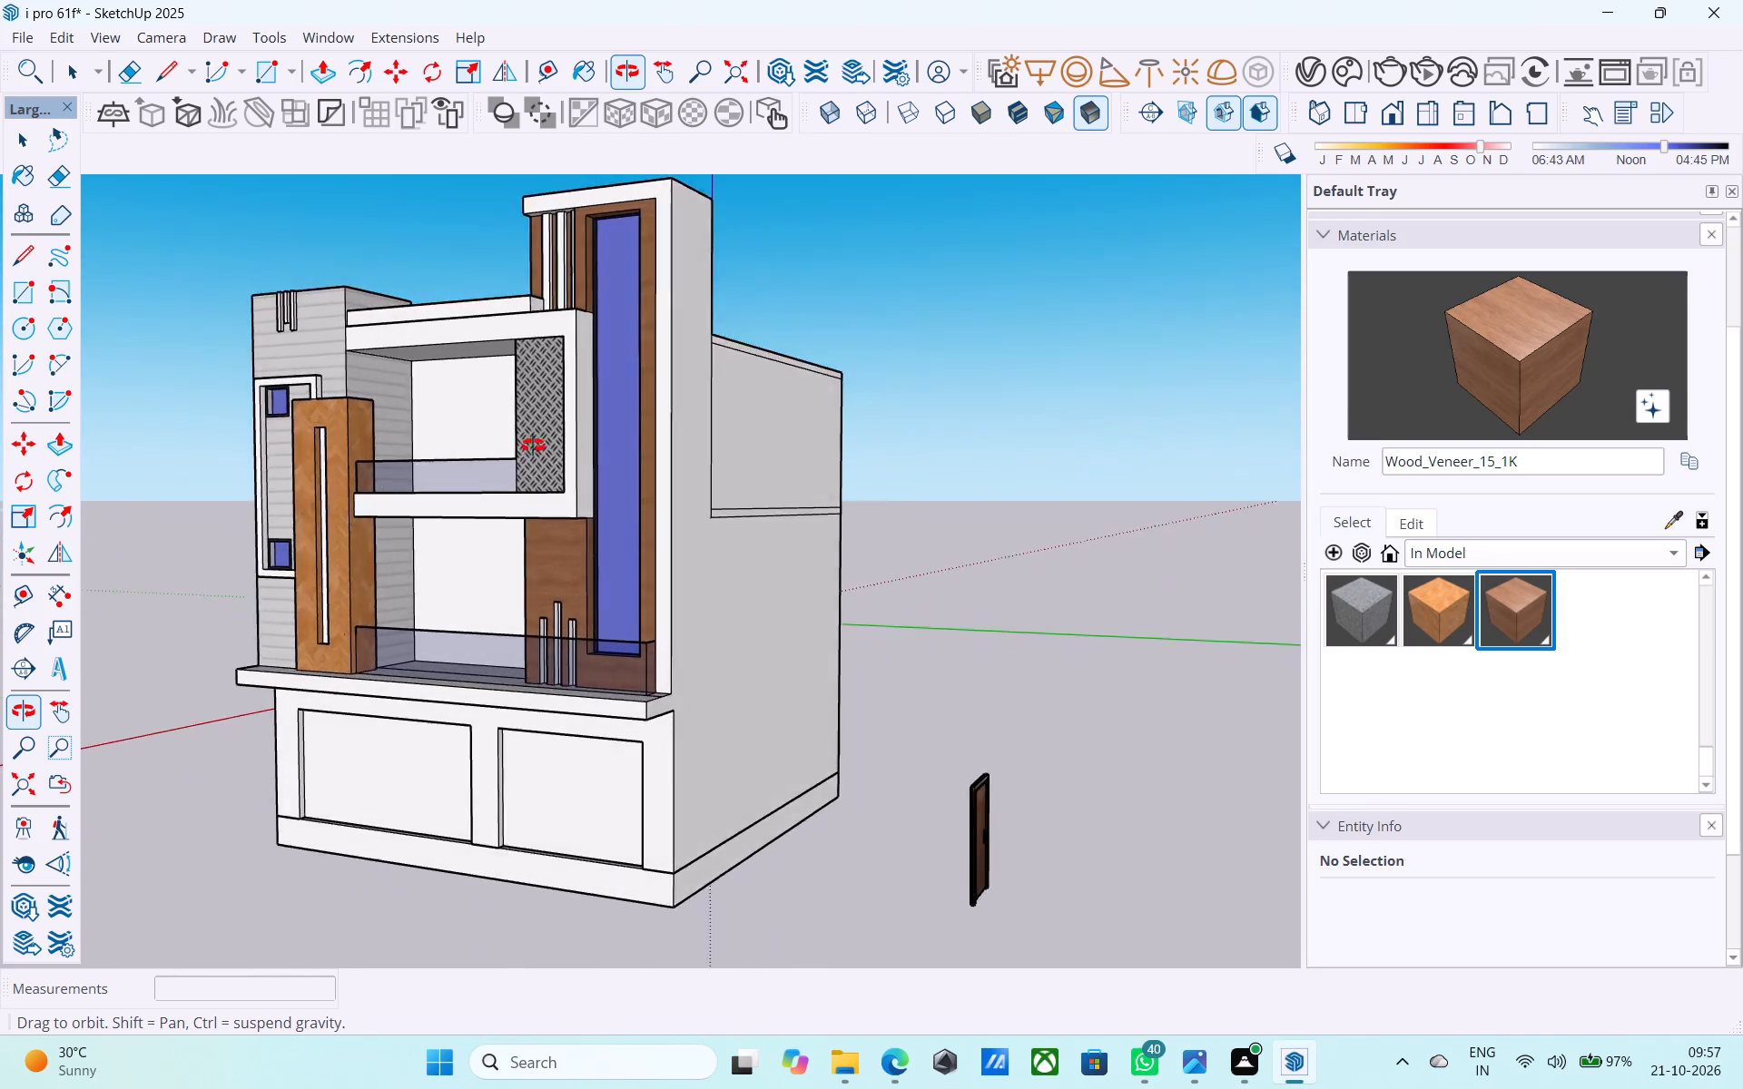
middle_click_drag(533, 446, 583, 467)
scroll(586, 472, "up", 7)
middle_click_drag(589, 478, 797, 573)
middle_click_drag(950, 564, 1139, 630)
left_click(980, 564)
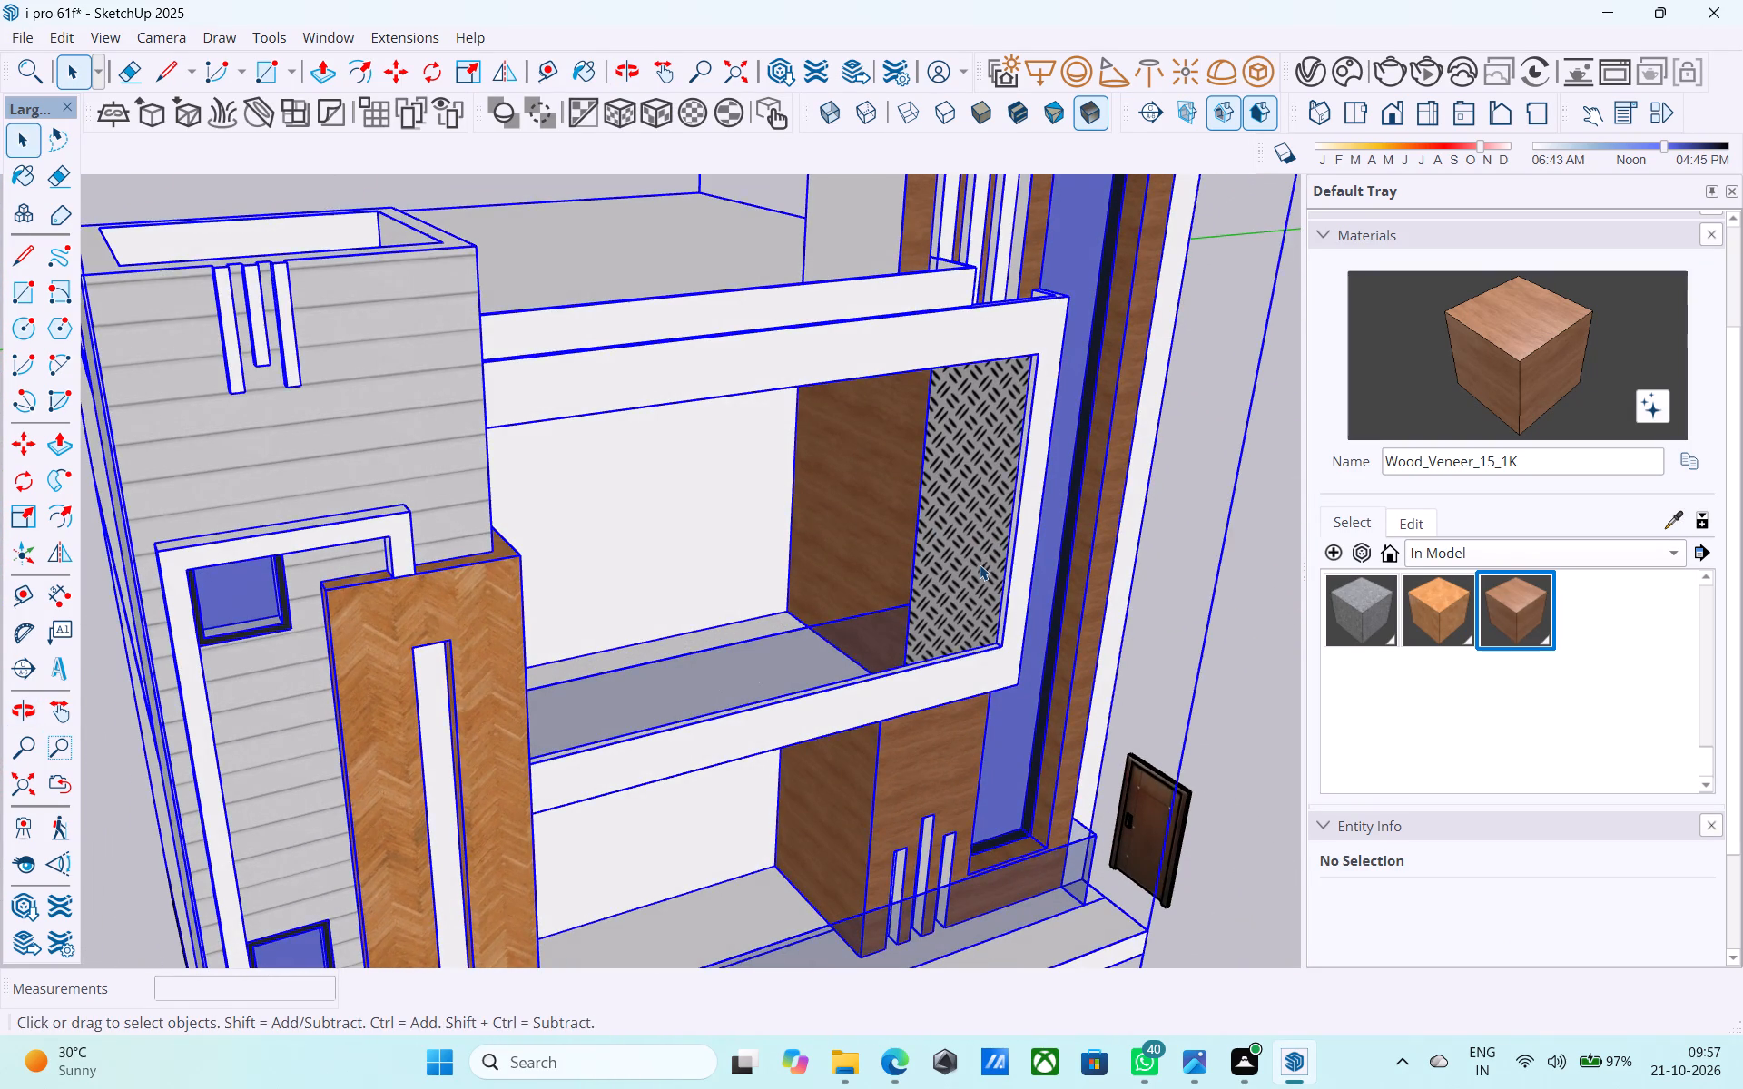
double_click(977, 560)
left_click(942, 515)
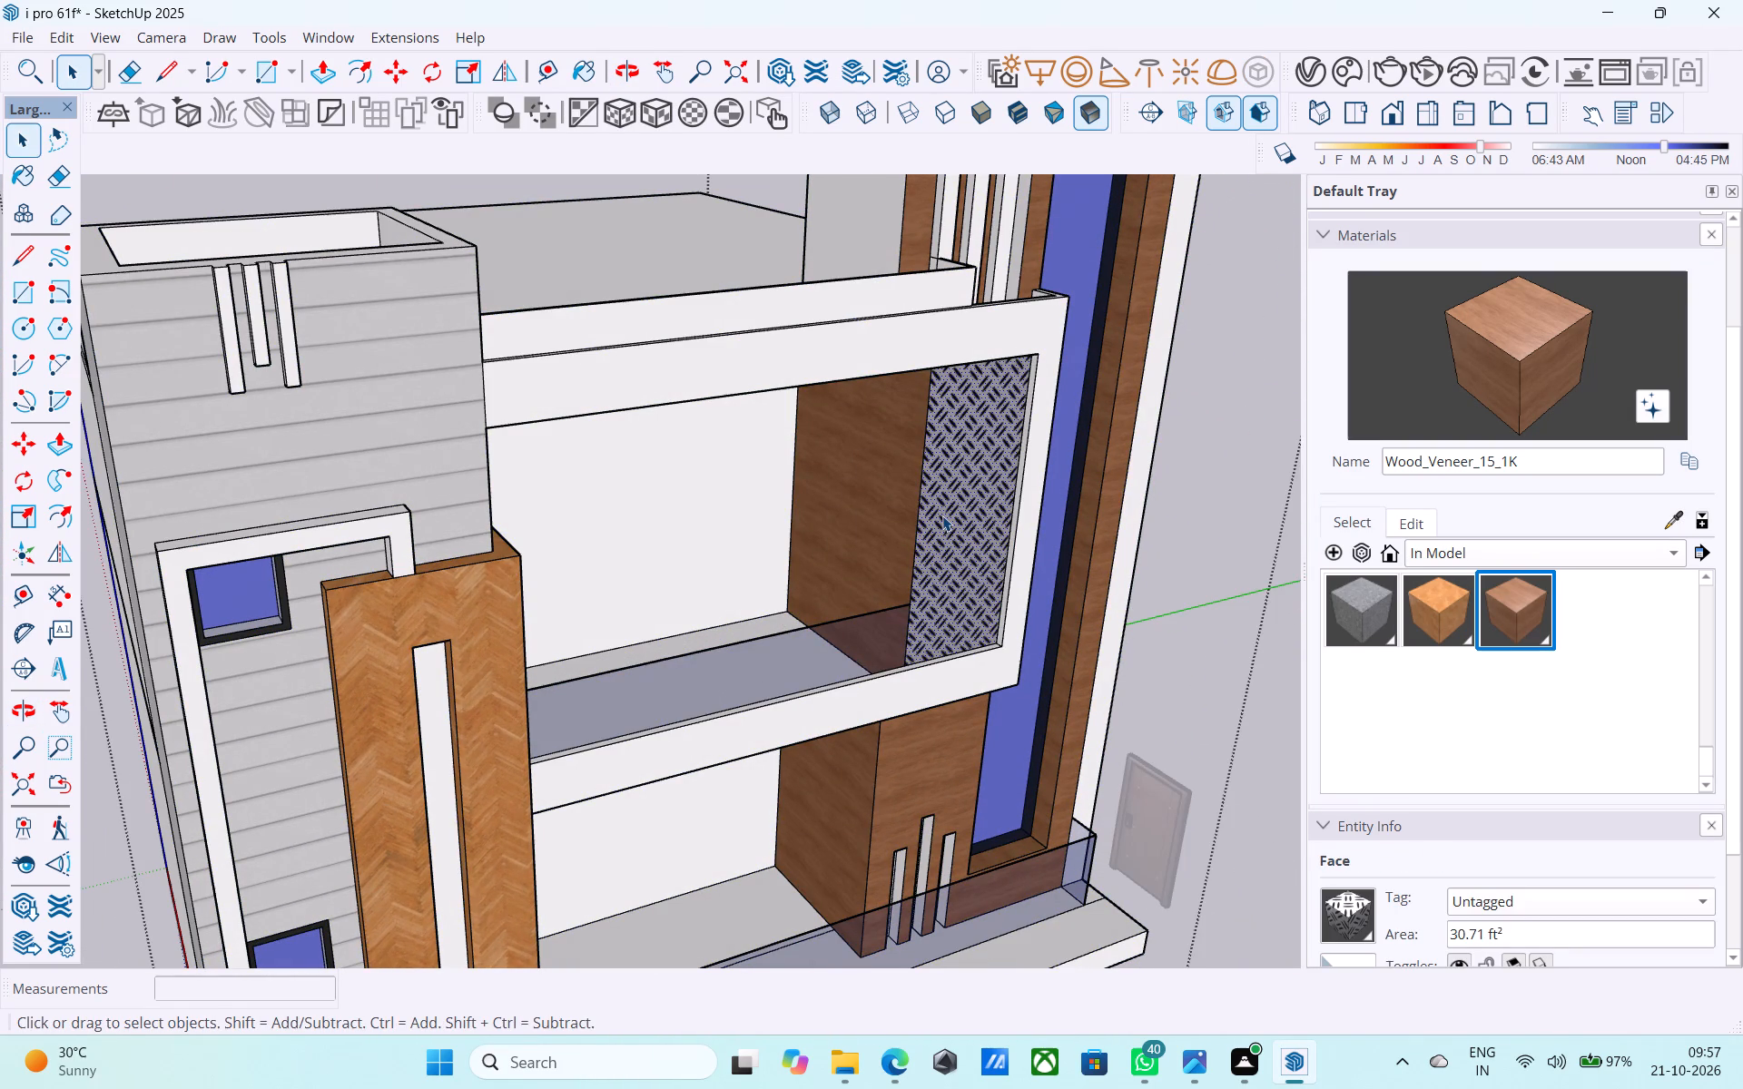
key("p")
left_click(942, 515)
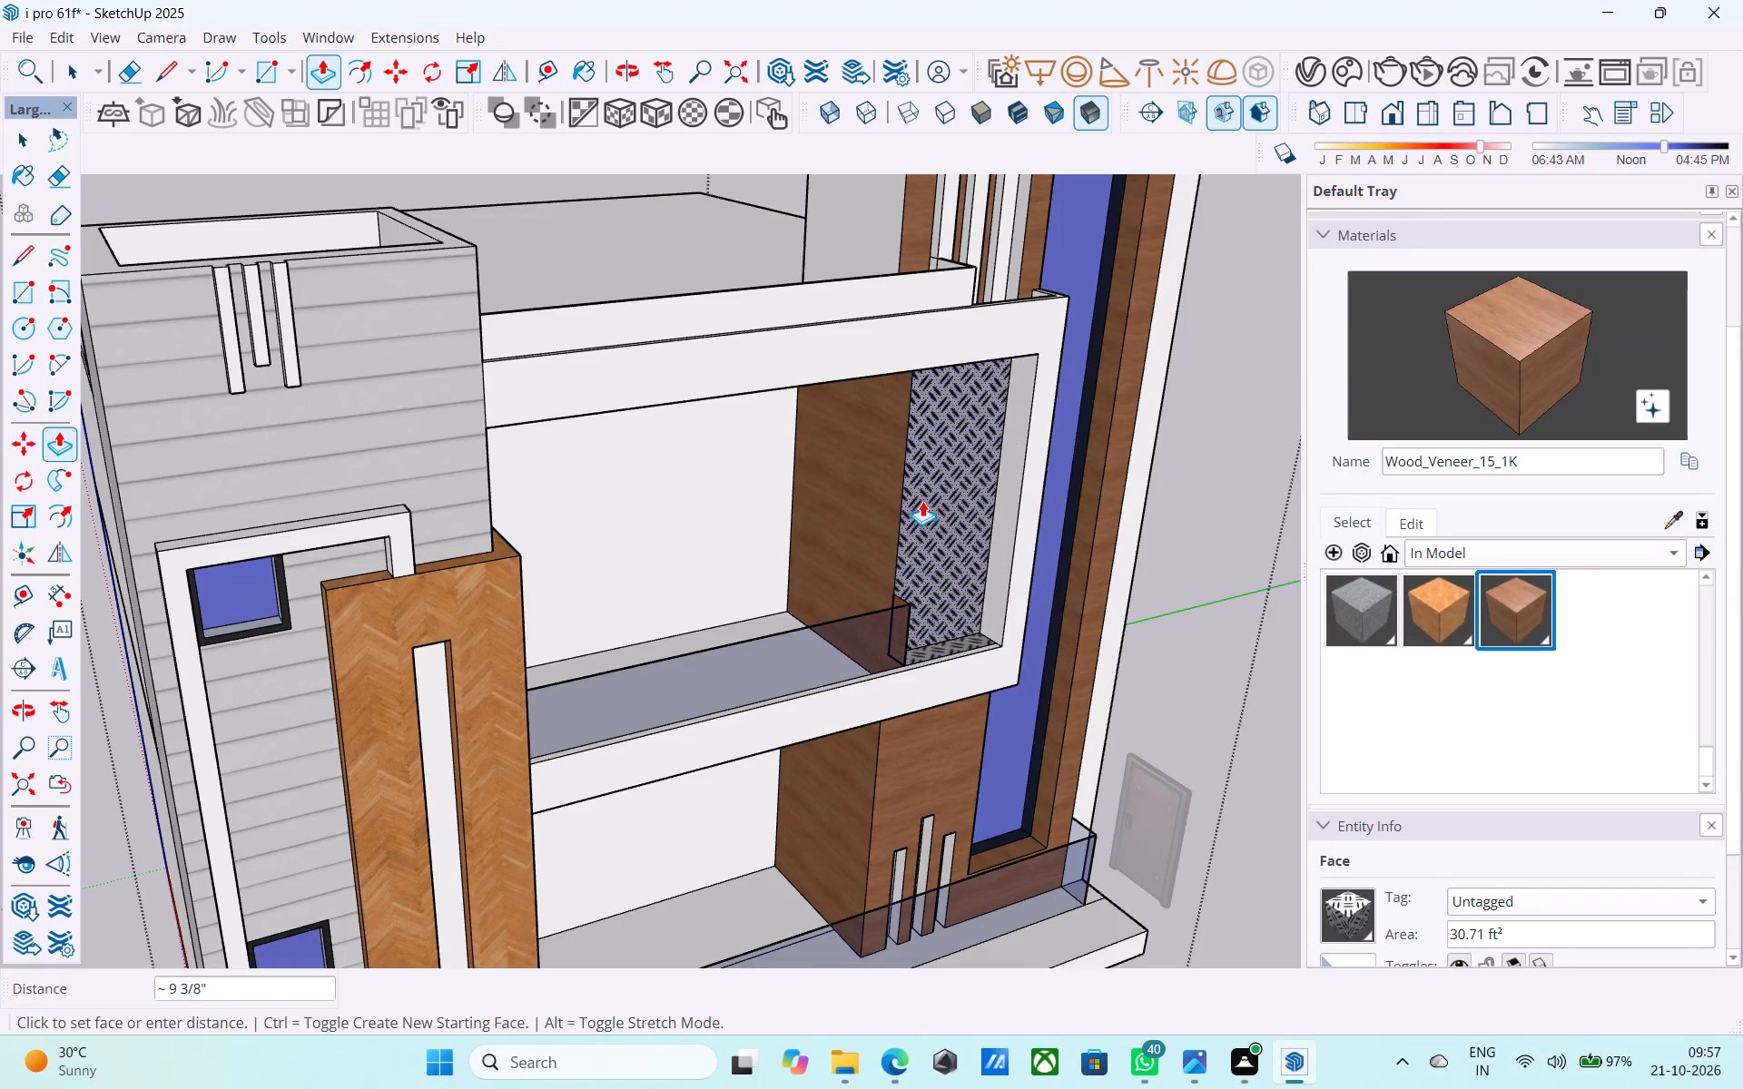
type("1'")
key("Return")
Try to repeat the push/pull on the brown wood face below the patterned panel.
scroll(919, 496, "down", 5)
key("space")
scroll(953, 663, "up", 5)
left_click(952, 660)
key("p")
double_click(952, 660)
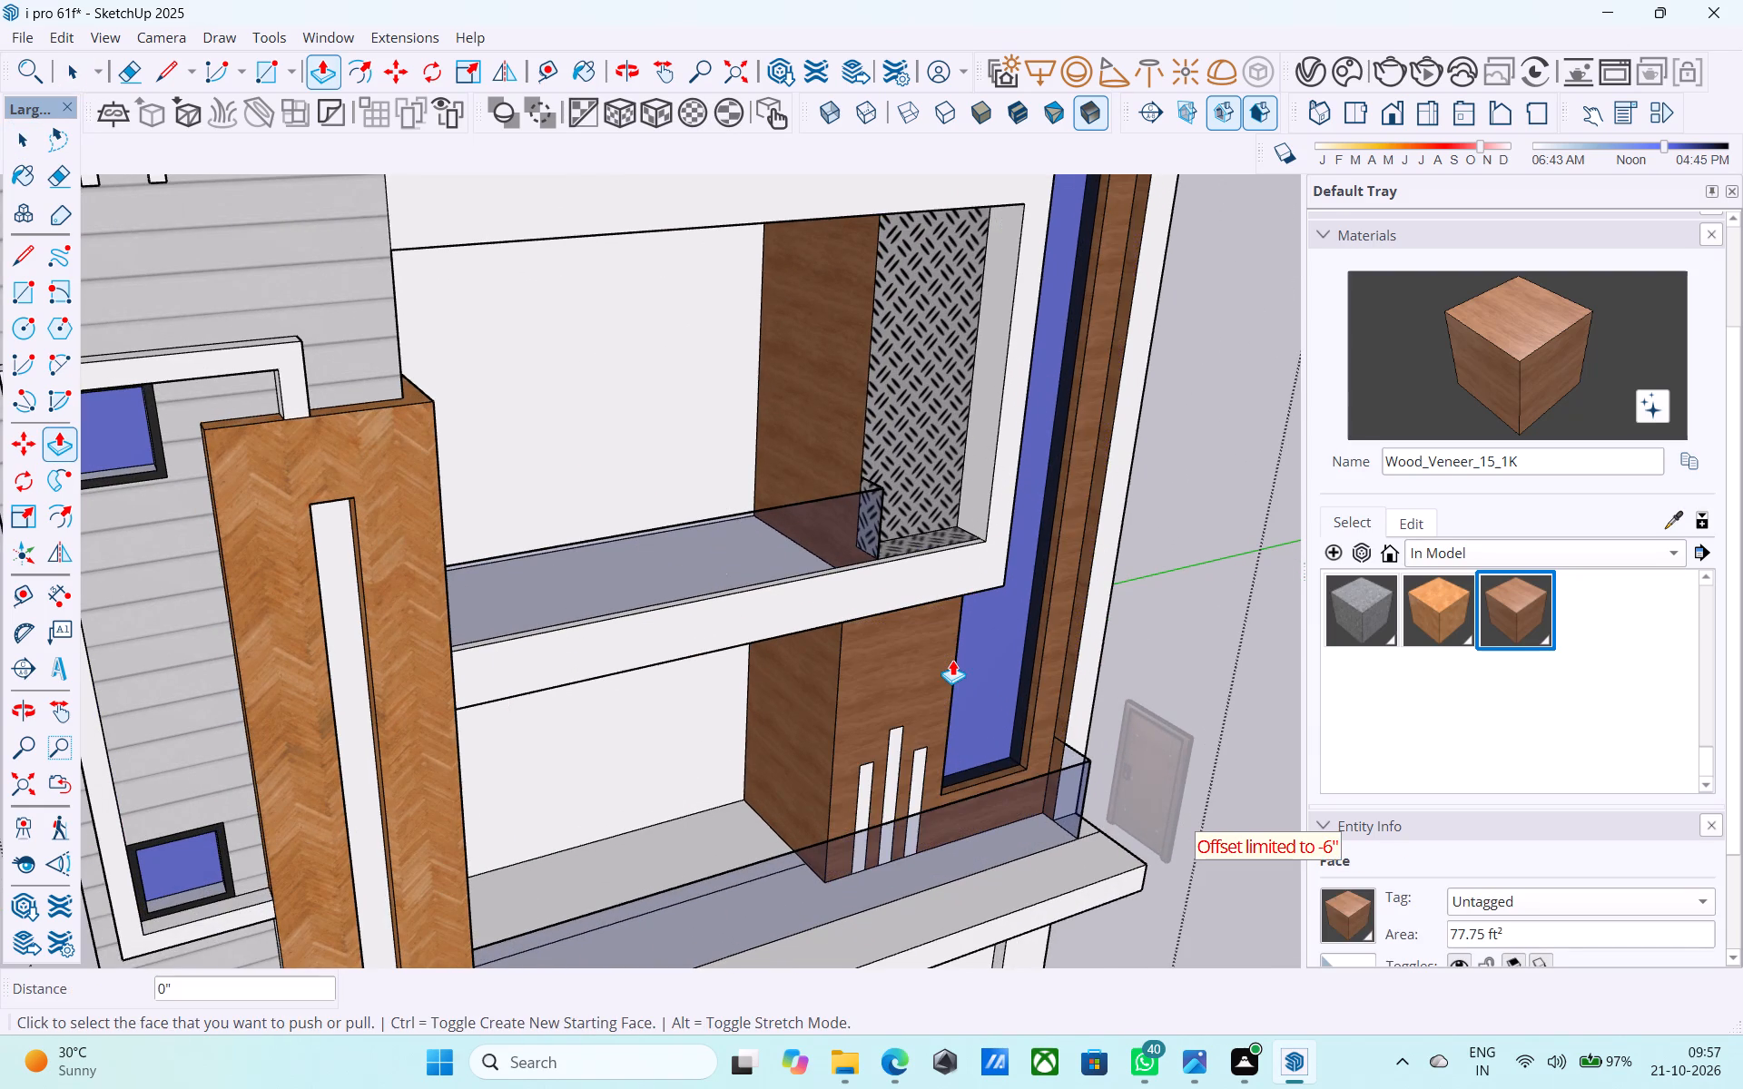
Undo the recent push/pulls of the patterned panel and brown wood face, including the wood face's 10" push/pull.
key("space")
key("ctrl+z")
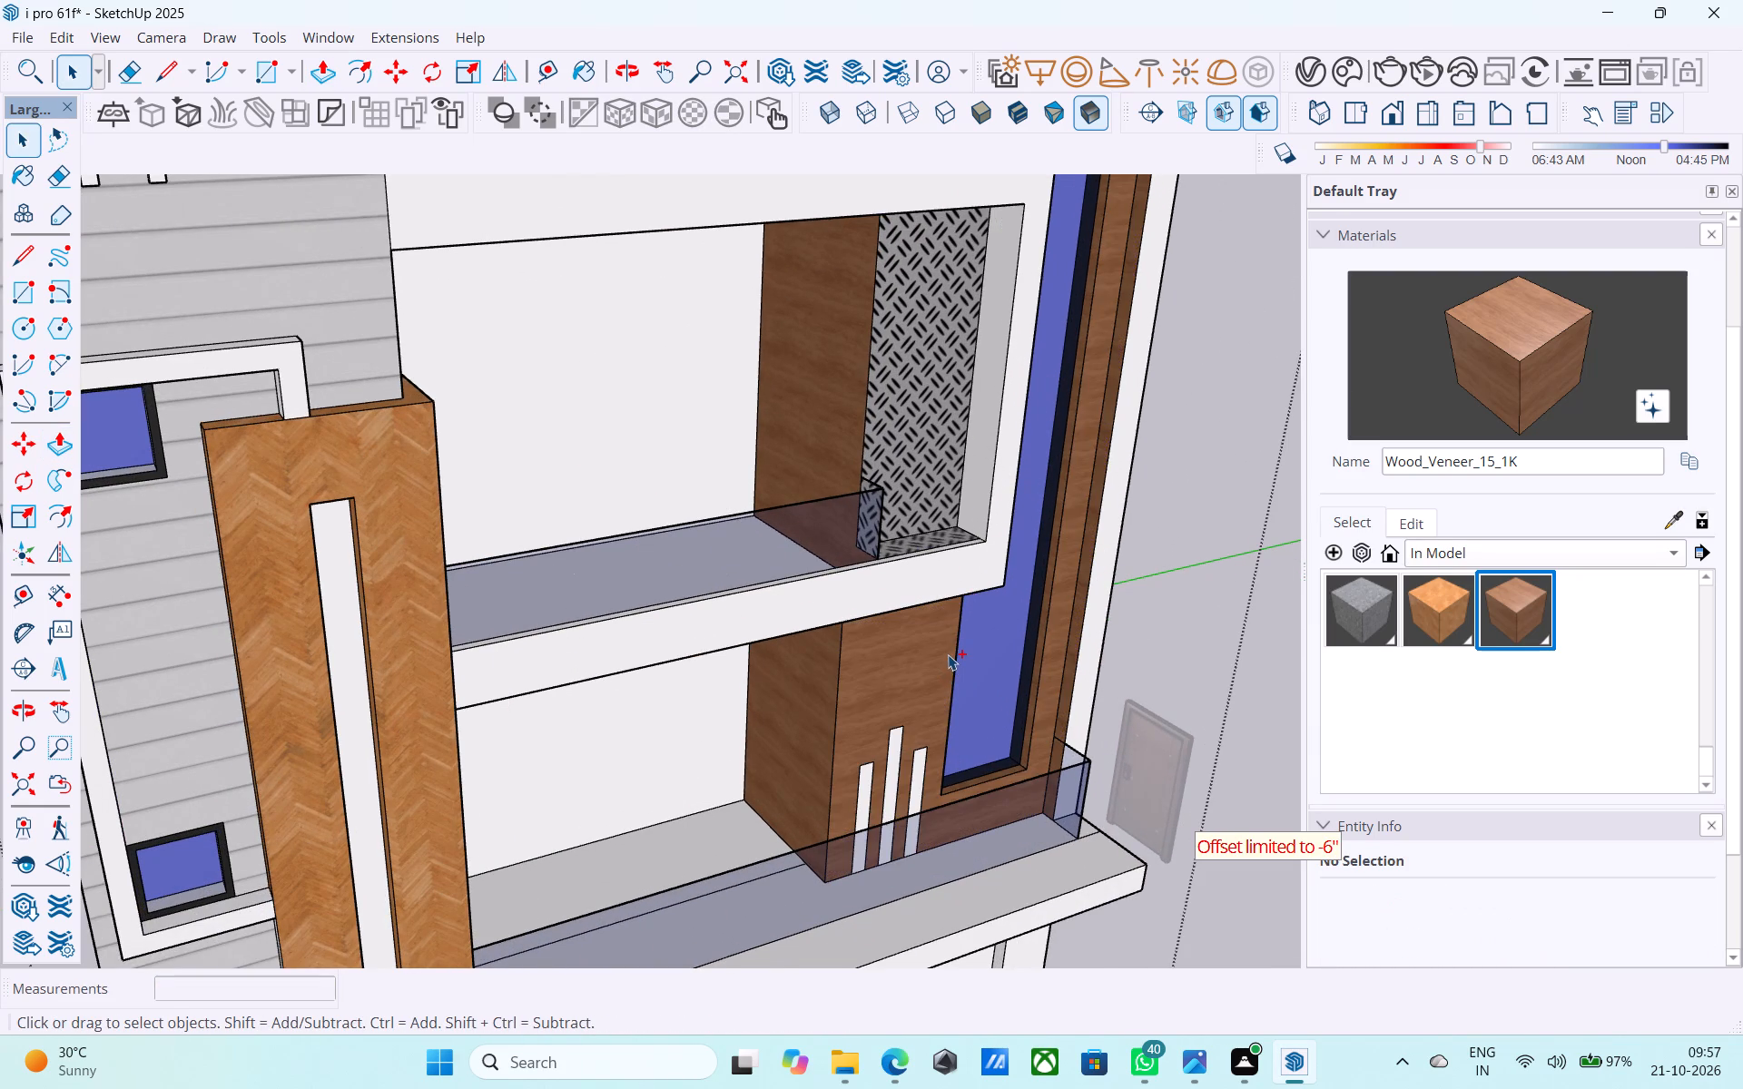
key("ctrl+z")
key("ctrl+z")
key("ctrl+z")
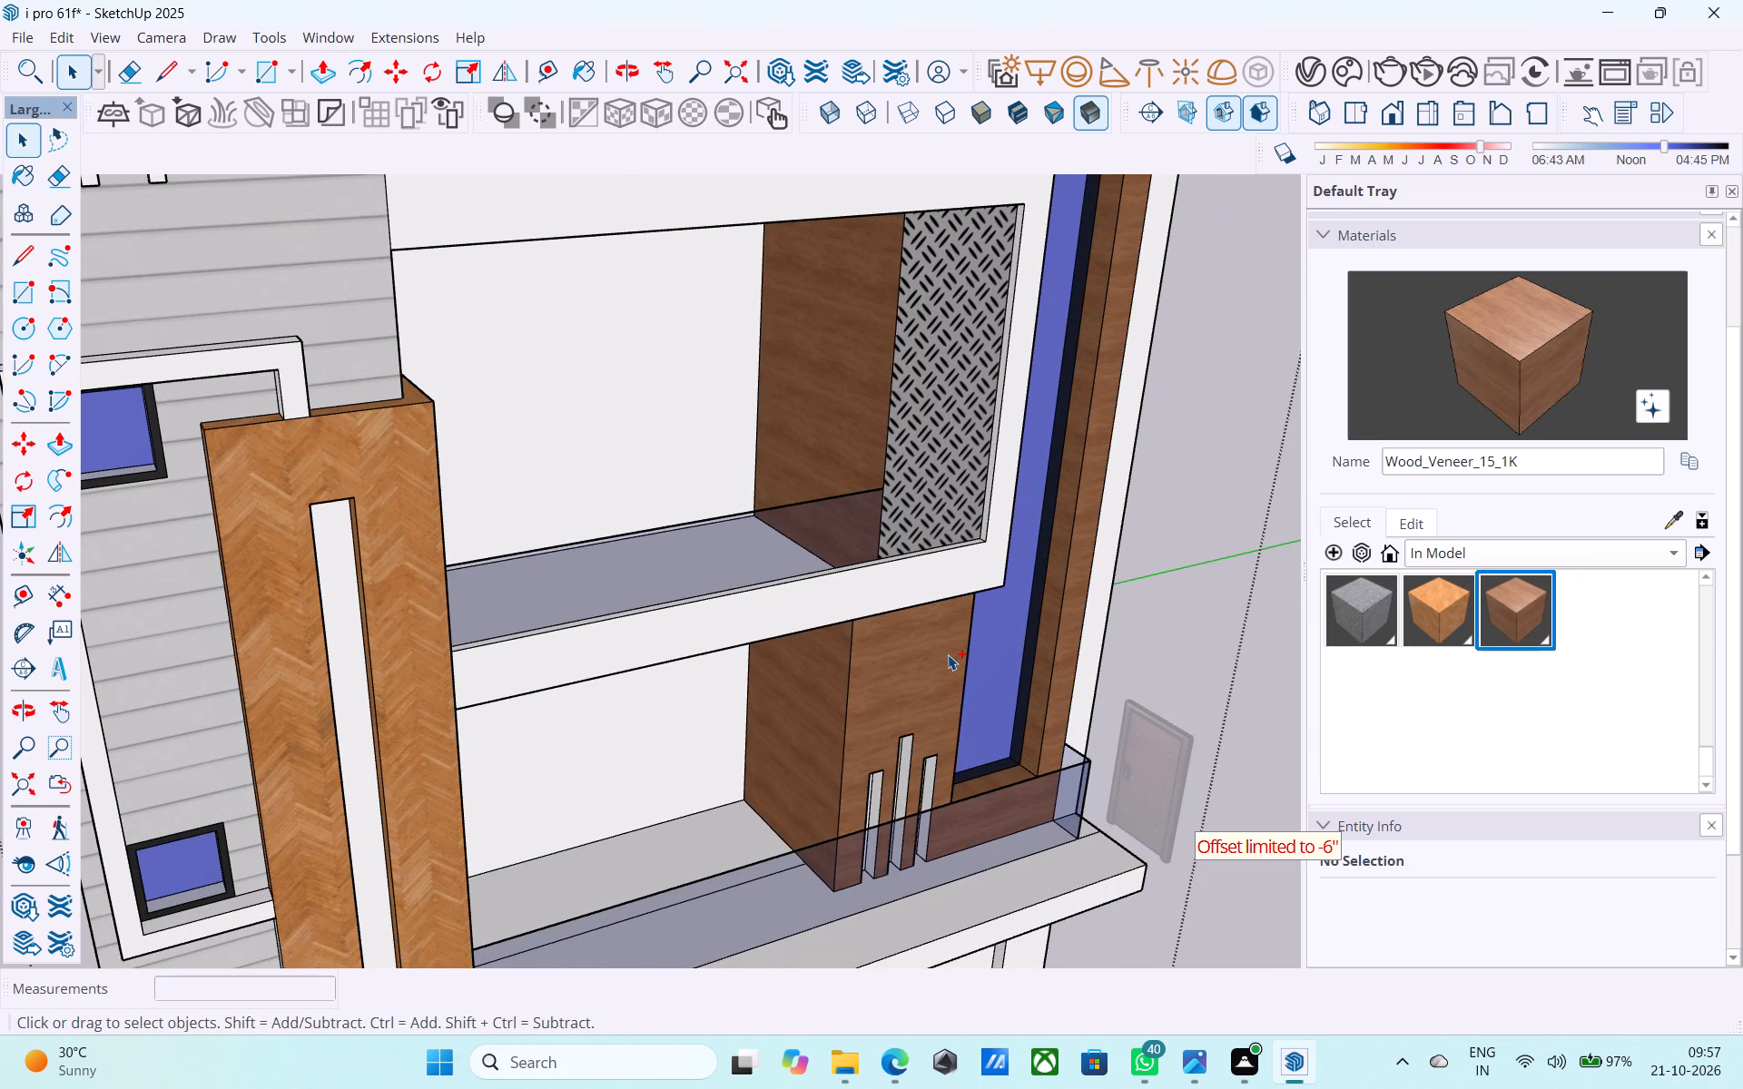
key("ctrl+z")
Push/pull the patterned panel 1' 9" back into the upper frame, aligned with the wood face beside the vertical strips.
middle_click_drag(941, 651, 812, 572)
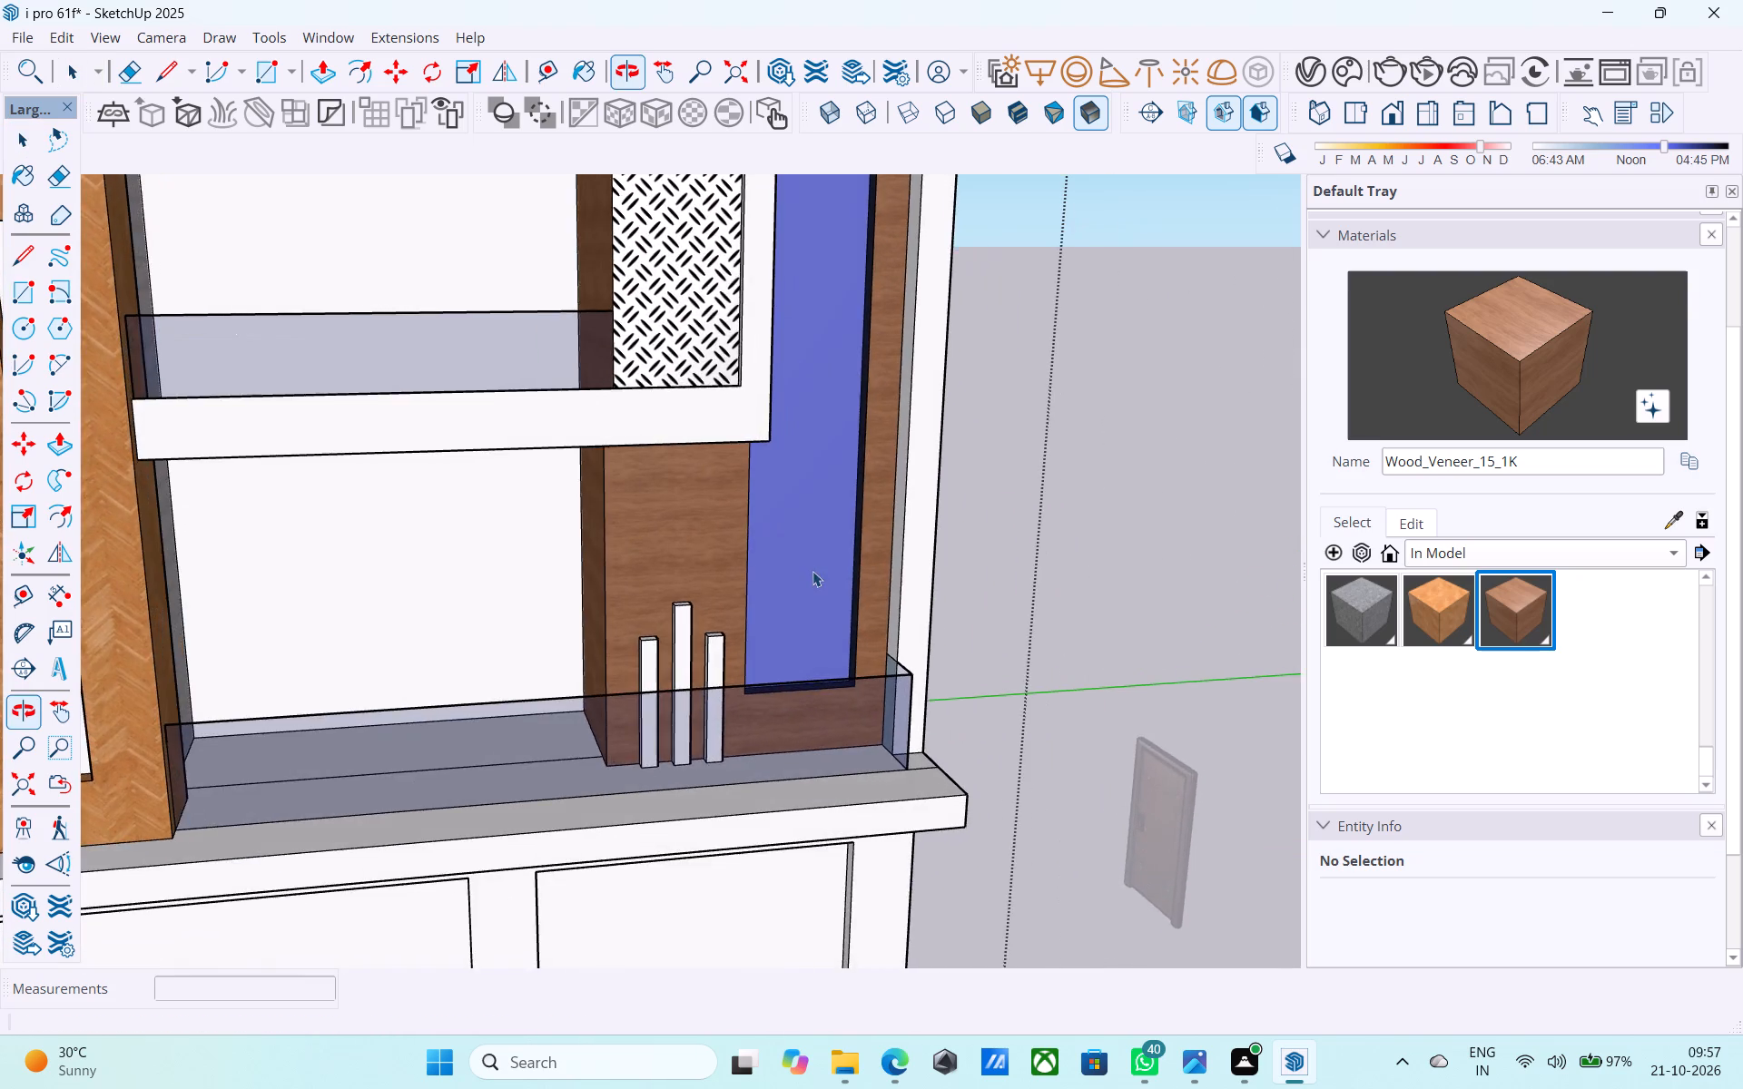
scroll(811, 569, "down", 5)
scroll(757, 628, "down", 8)
scroll(756, 424, "up", 11)
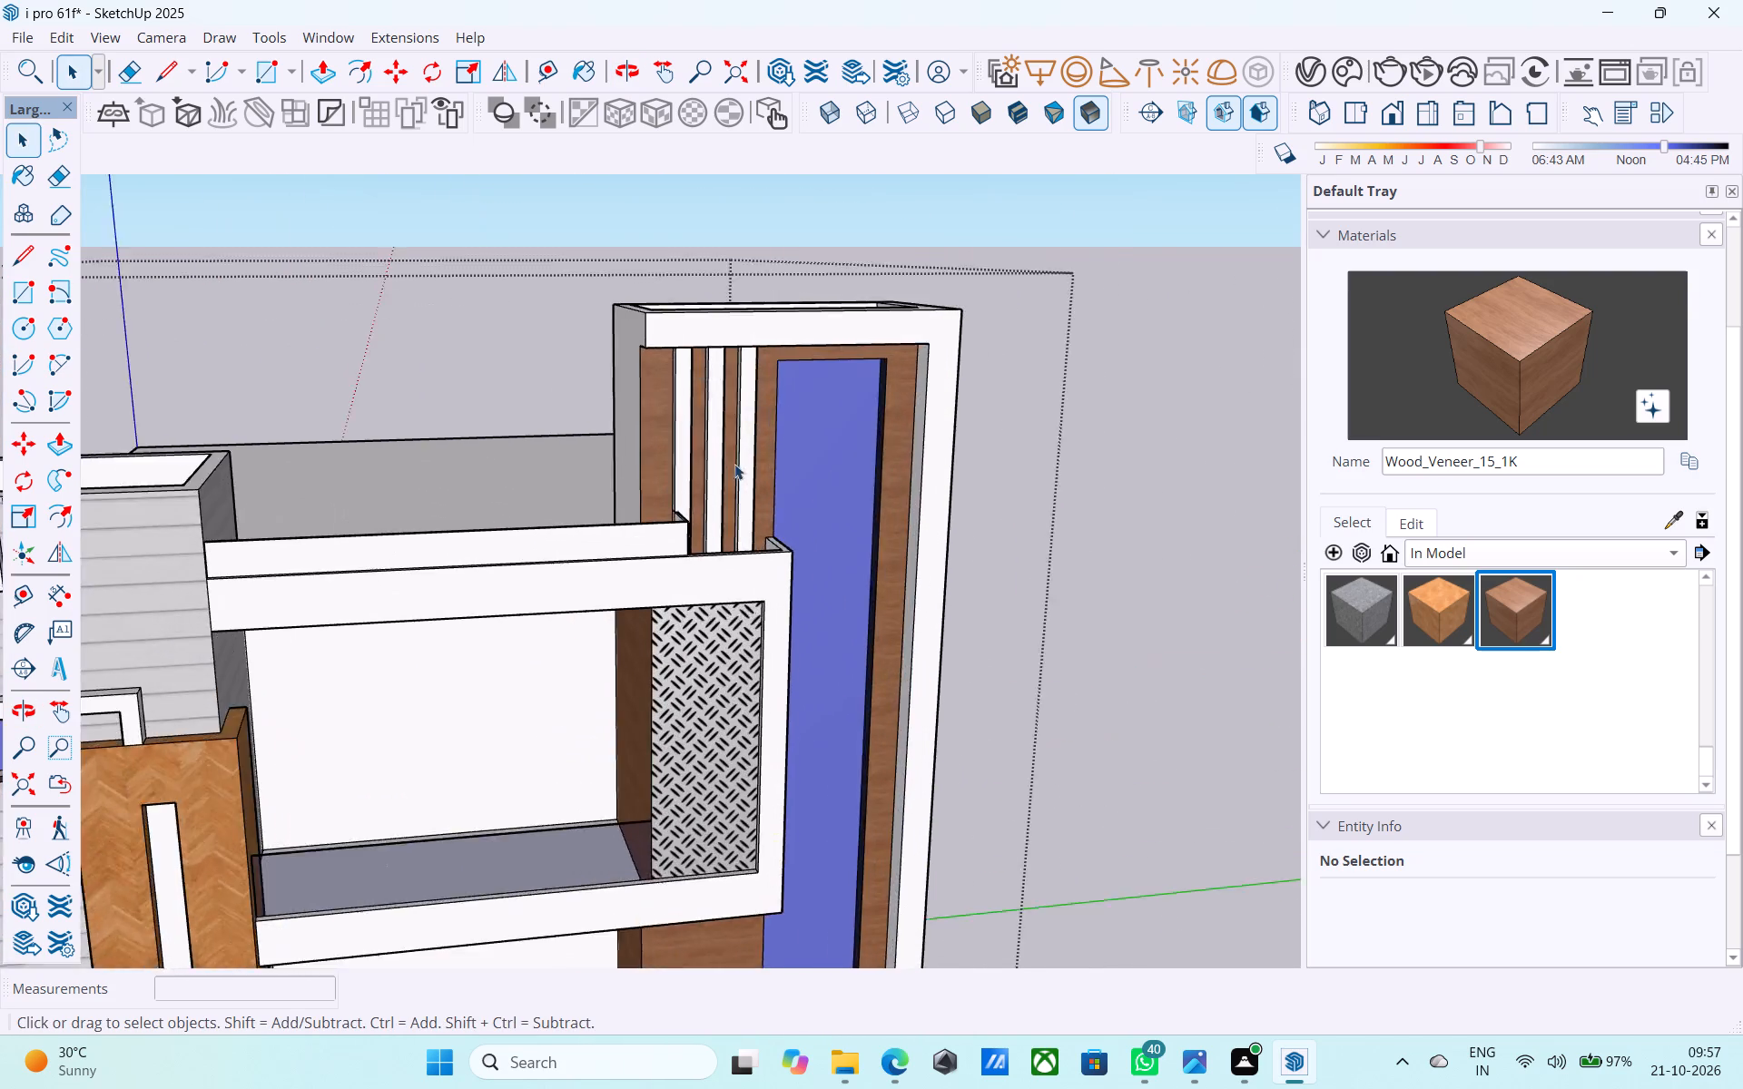
scroll(734, 464, "up", 1)
middle_click_drag(723, 476, 859, 339)
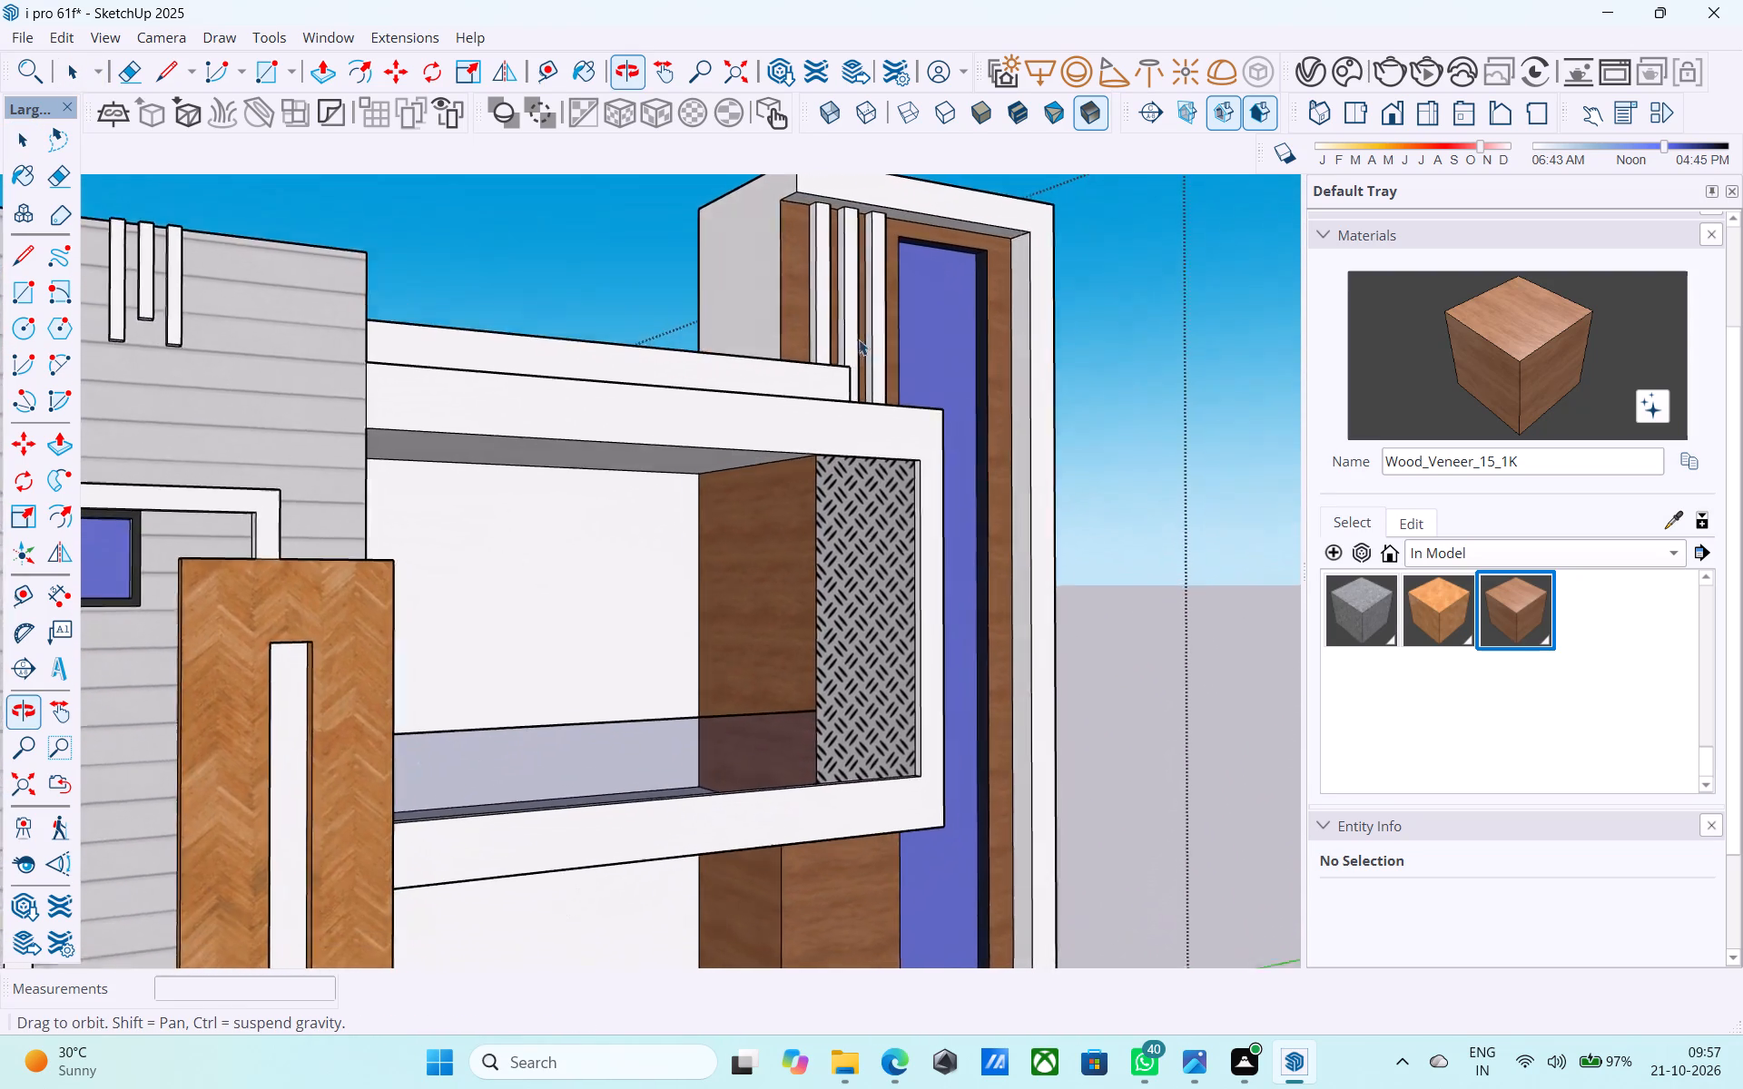
middle_click_drag(859, 339, 860, 339)
scroll(827, 496, "up", 4)
scroll(829, 498, "down", 5)
left_click(835, 526)
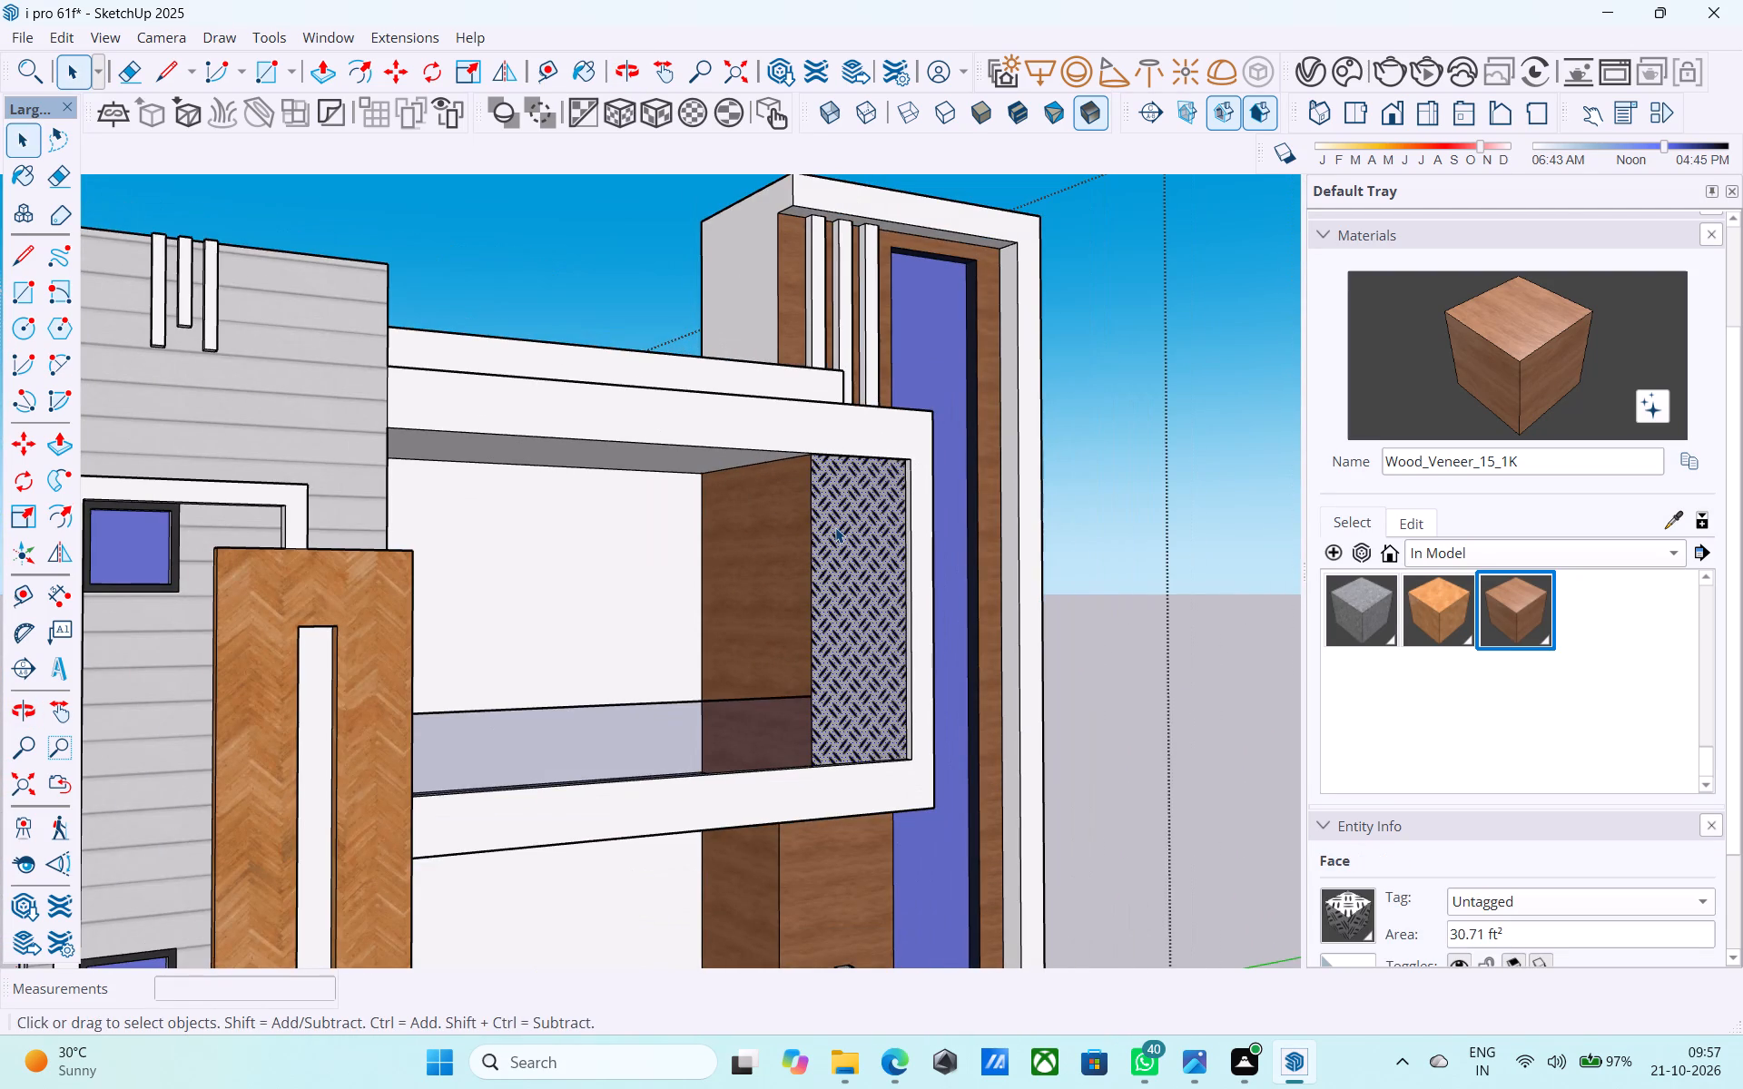
scroll(835, 526, "down", 5)
scroll(835, 526, "up", 3)
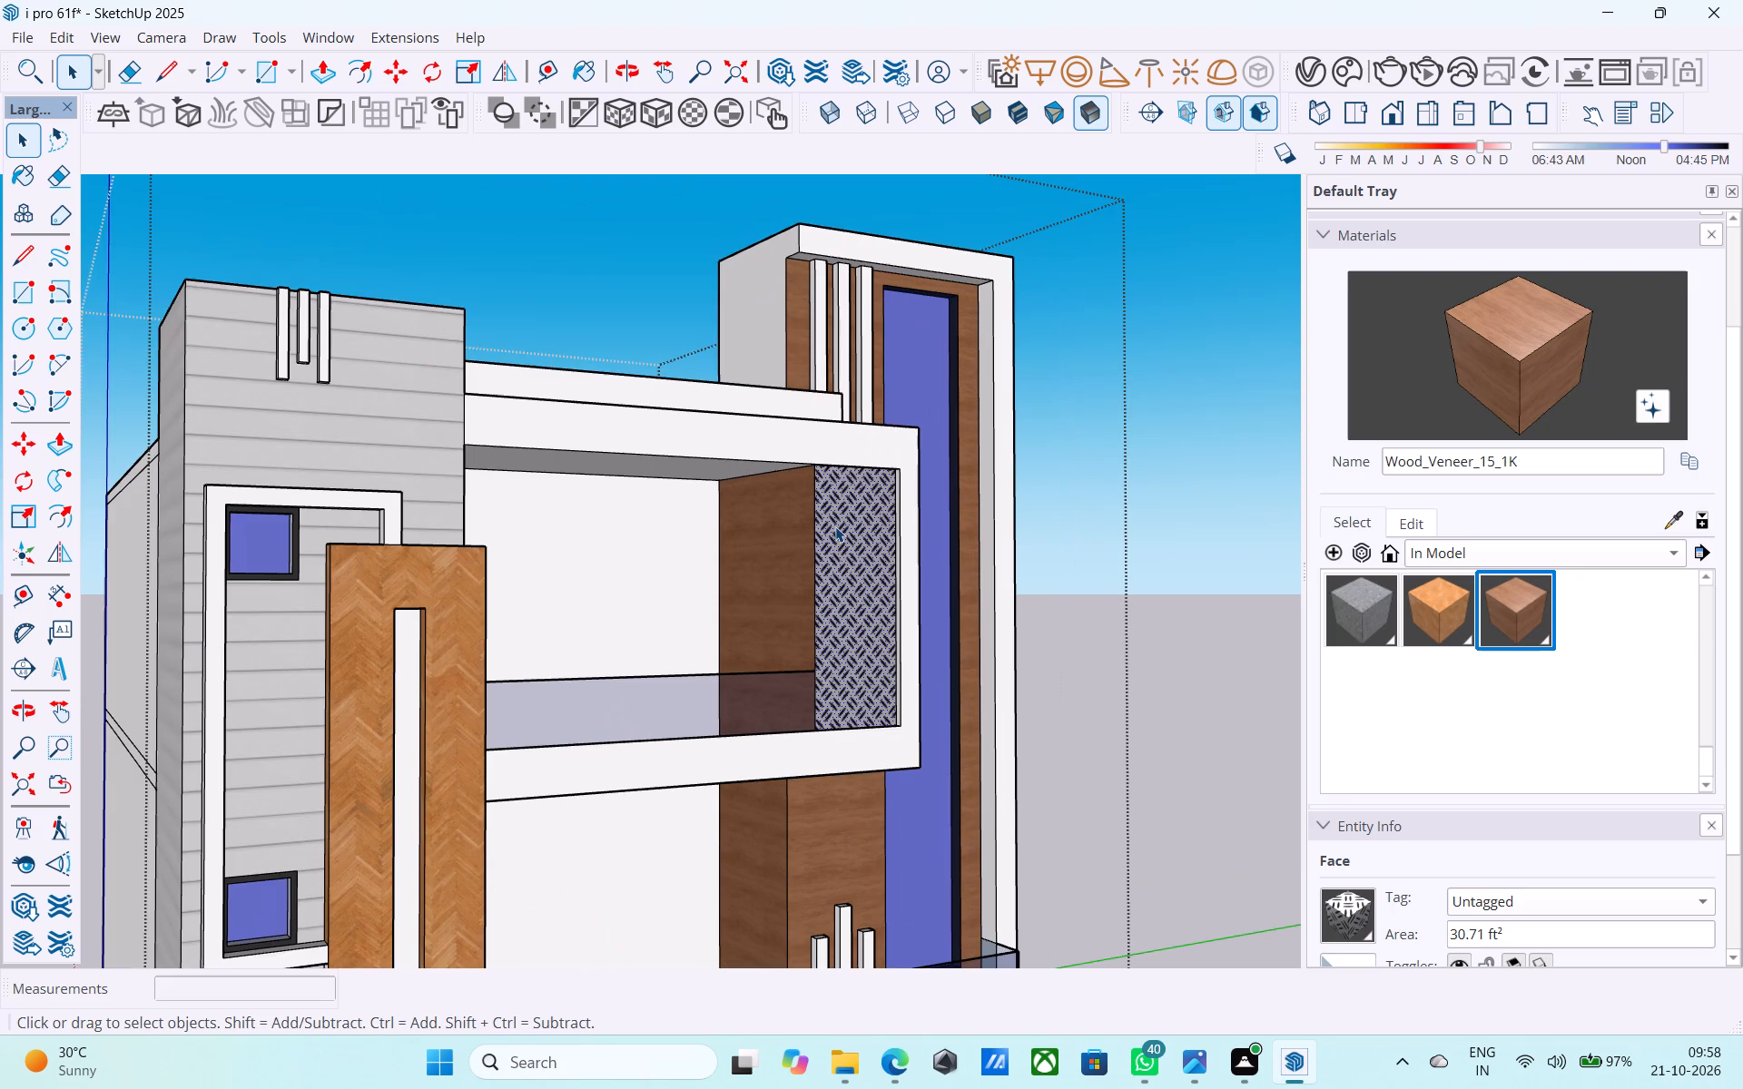
key("p")
left_click(835, 525)
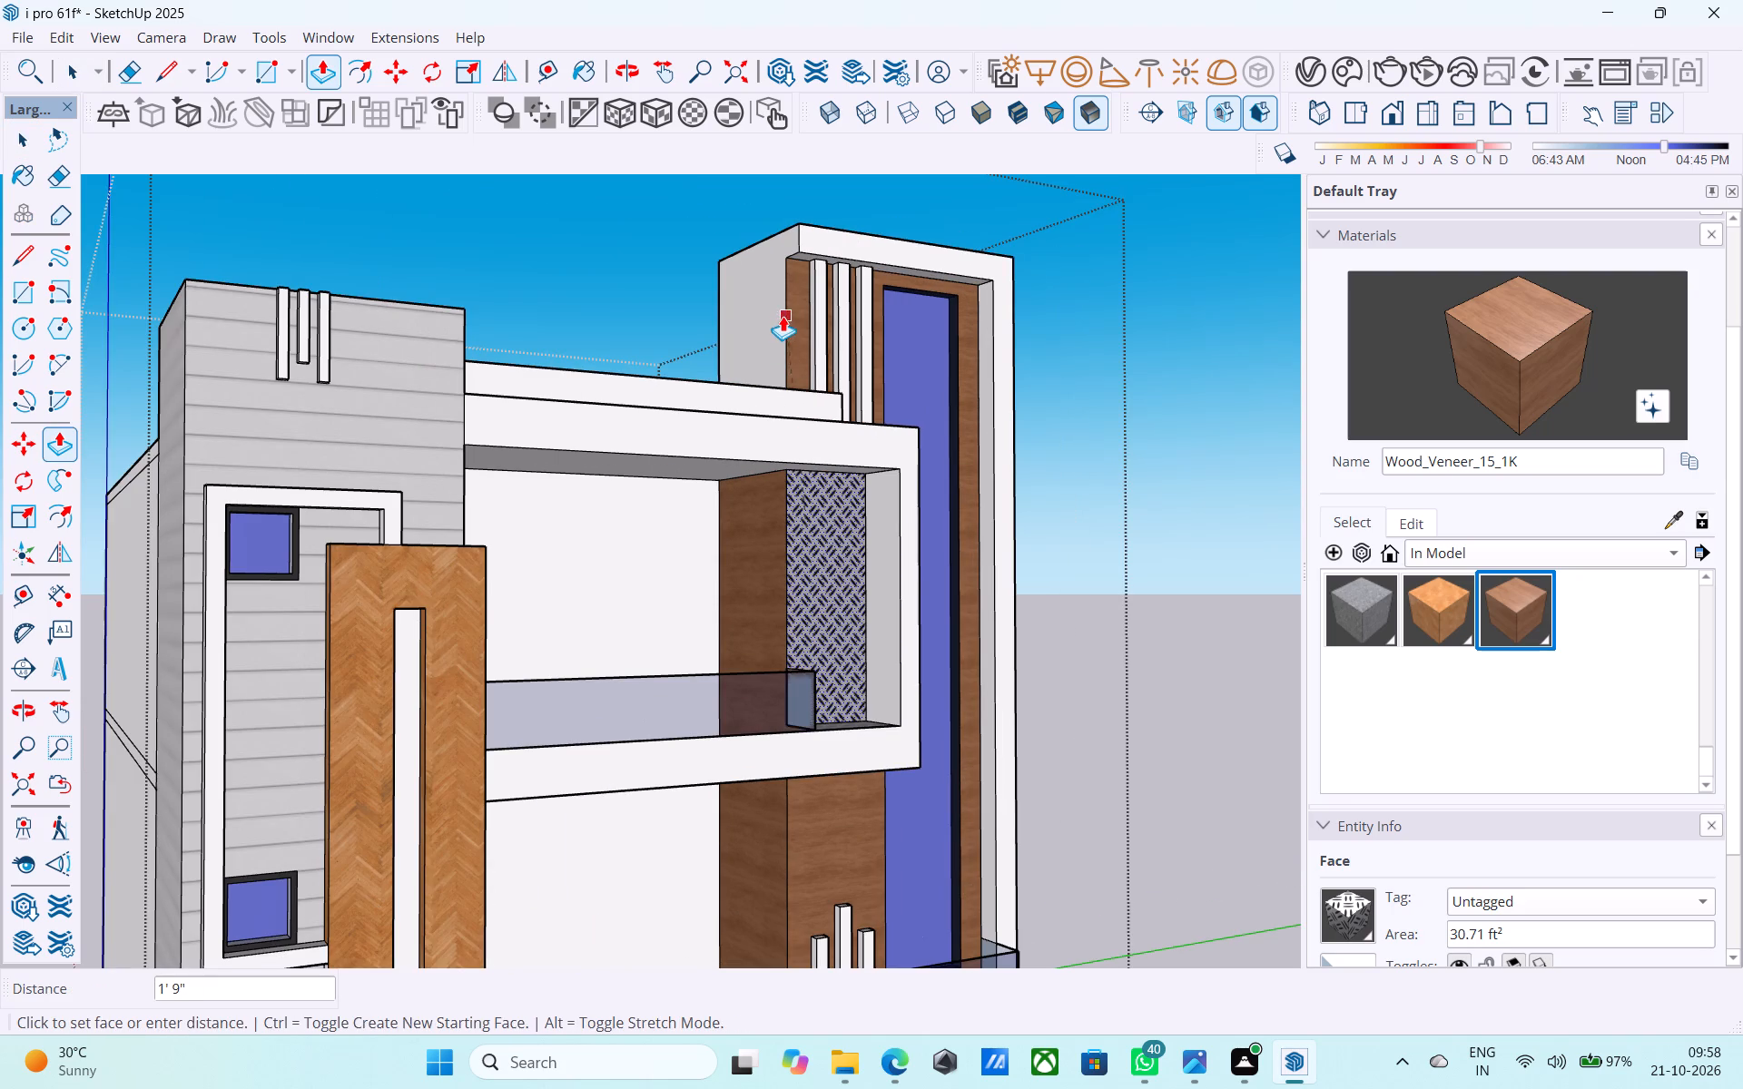
left_click(783, 315)
Examine the recessed patterned panel up close and within the whole front elevation.
middle_click_drag(804, 476, 719, 600)
scroll(724, 471, "down", 5)
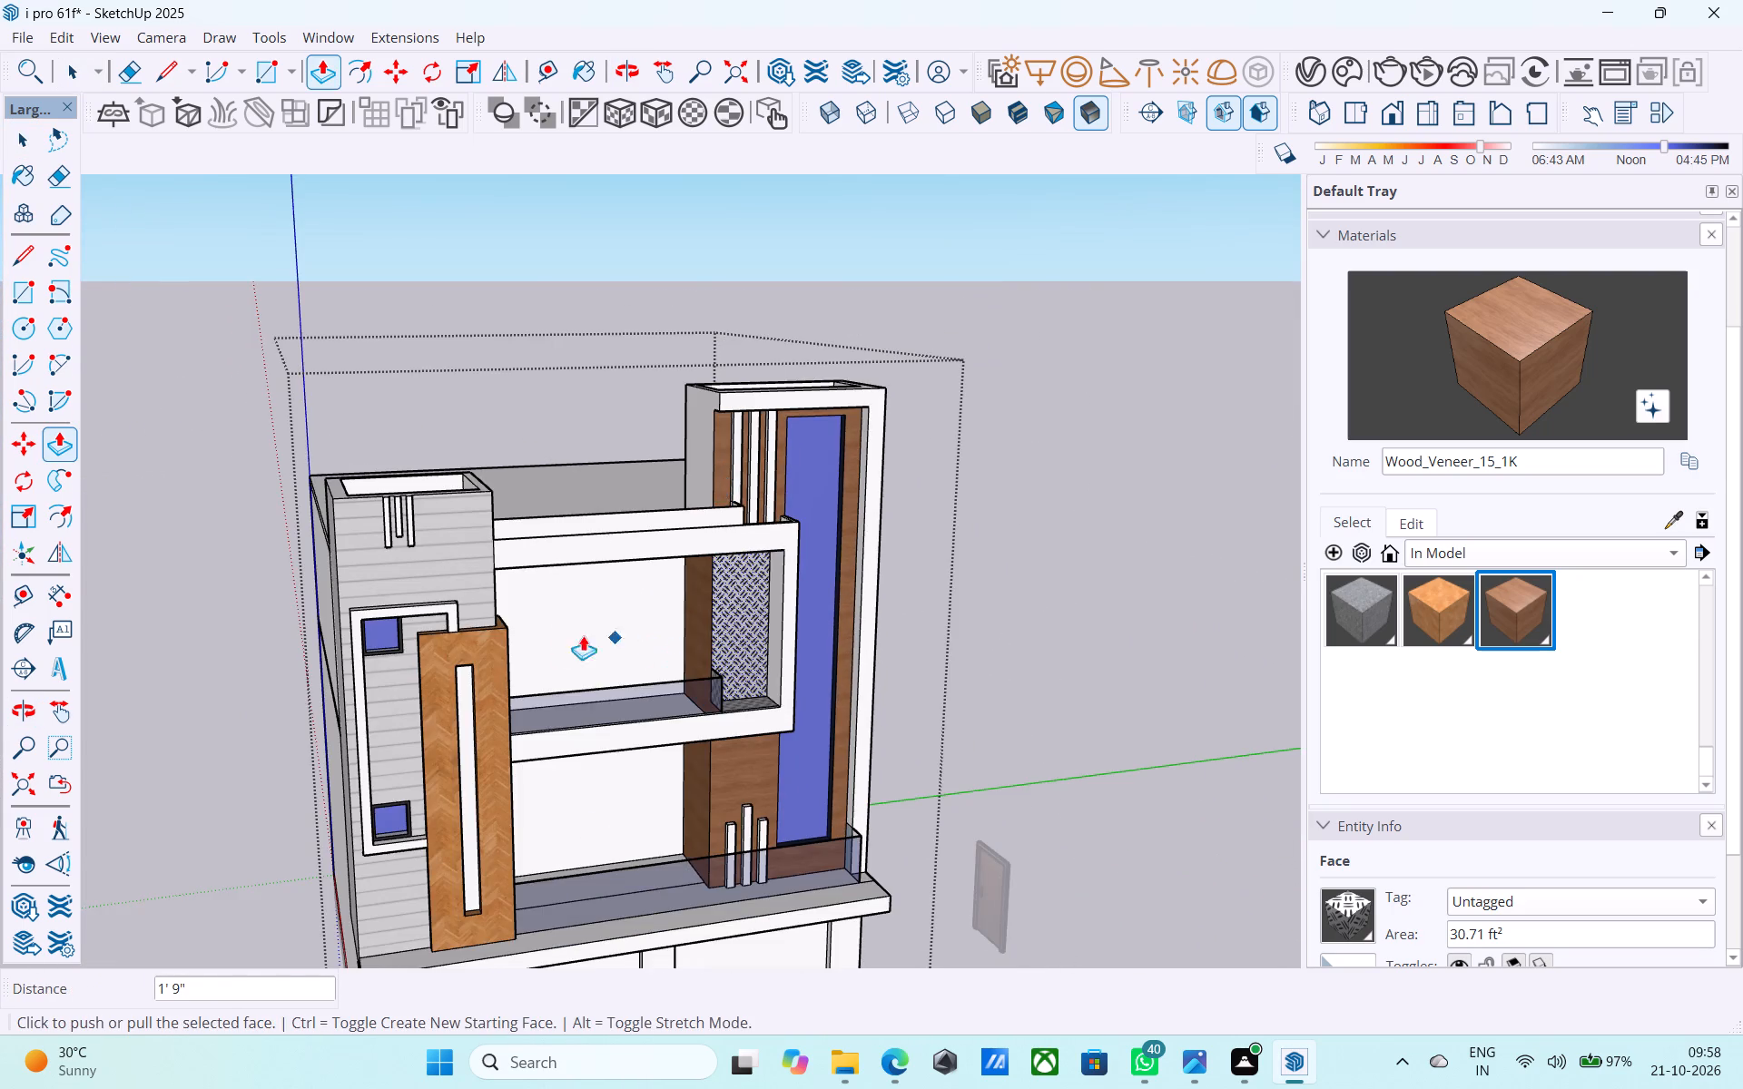
middle_click_drag(550, 635, 403, 605)
scroll(562, 602, "up", 5)
key("space")
scroll(564, 598, "down", 5)
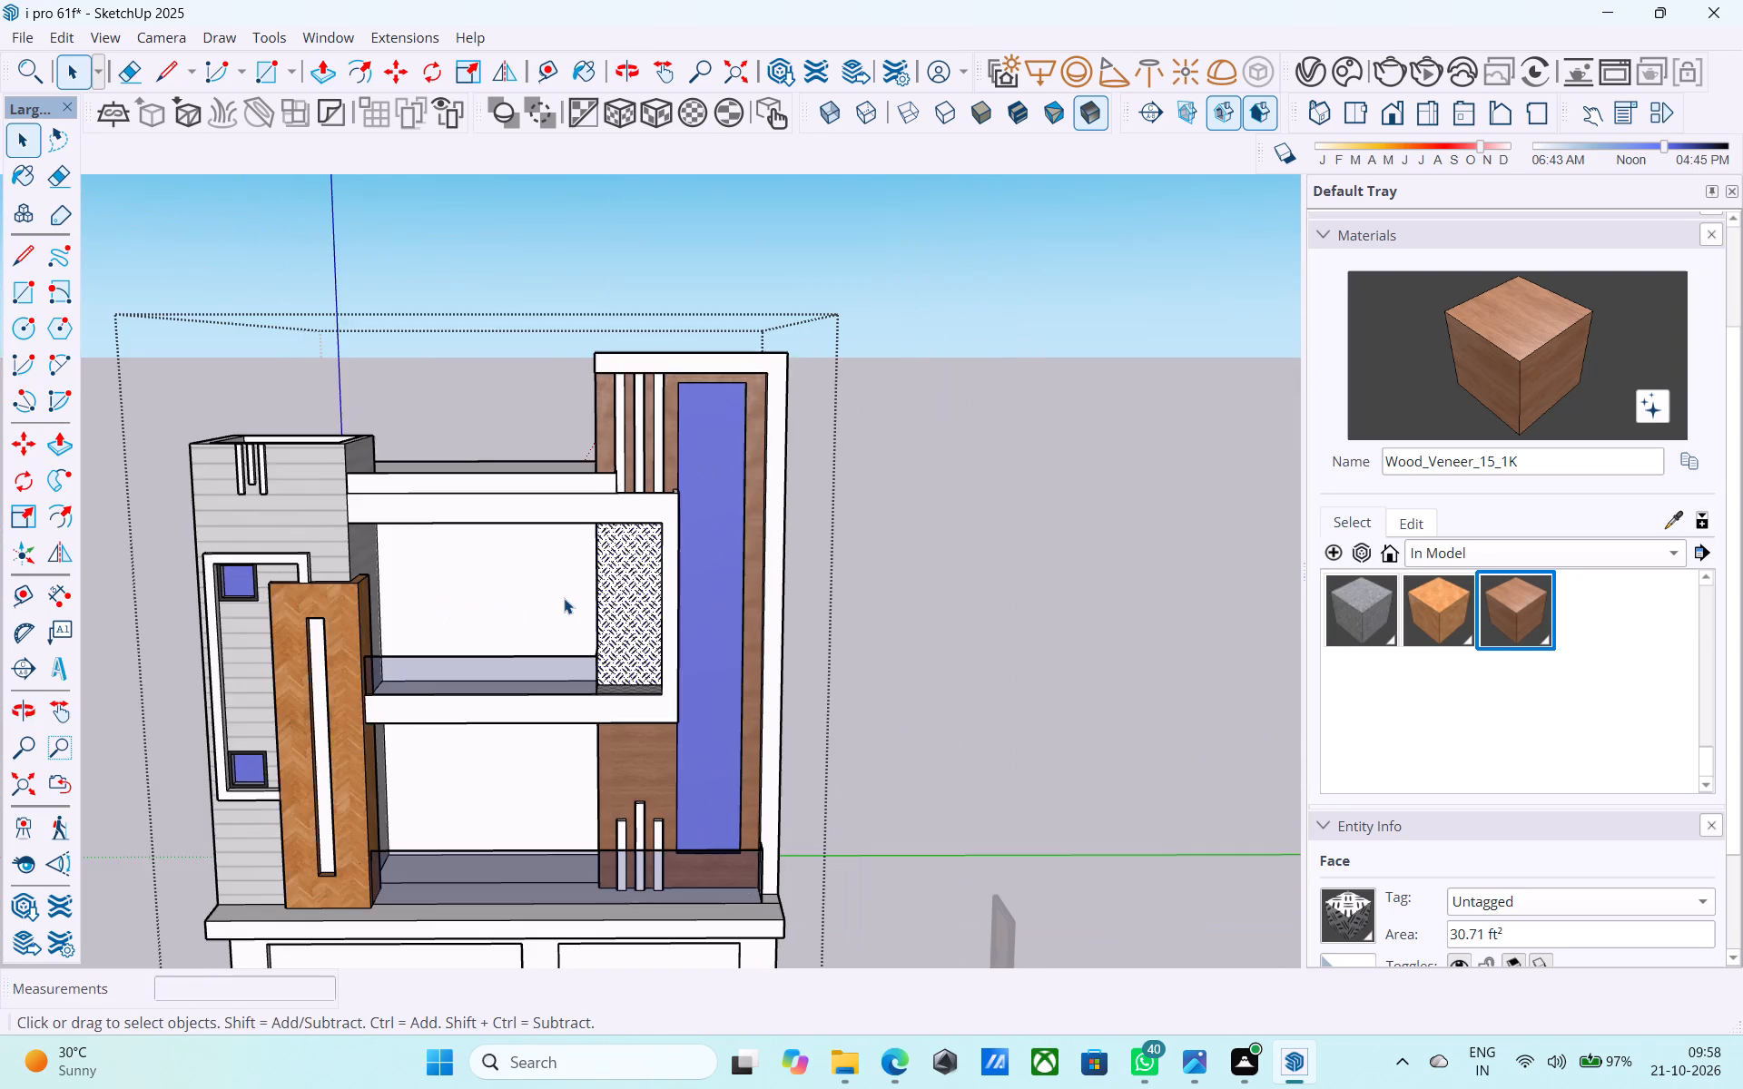
middle_click_drag(562, 597, 541, 580)
scroll(588, 625, "up", 7)
middle_click_drag(589, 636, 538, 619)
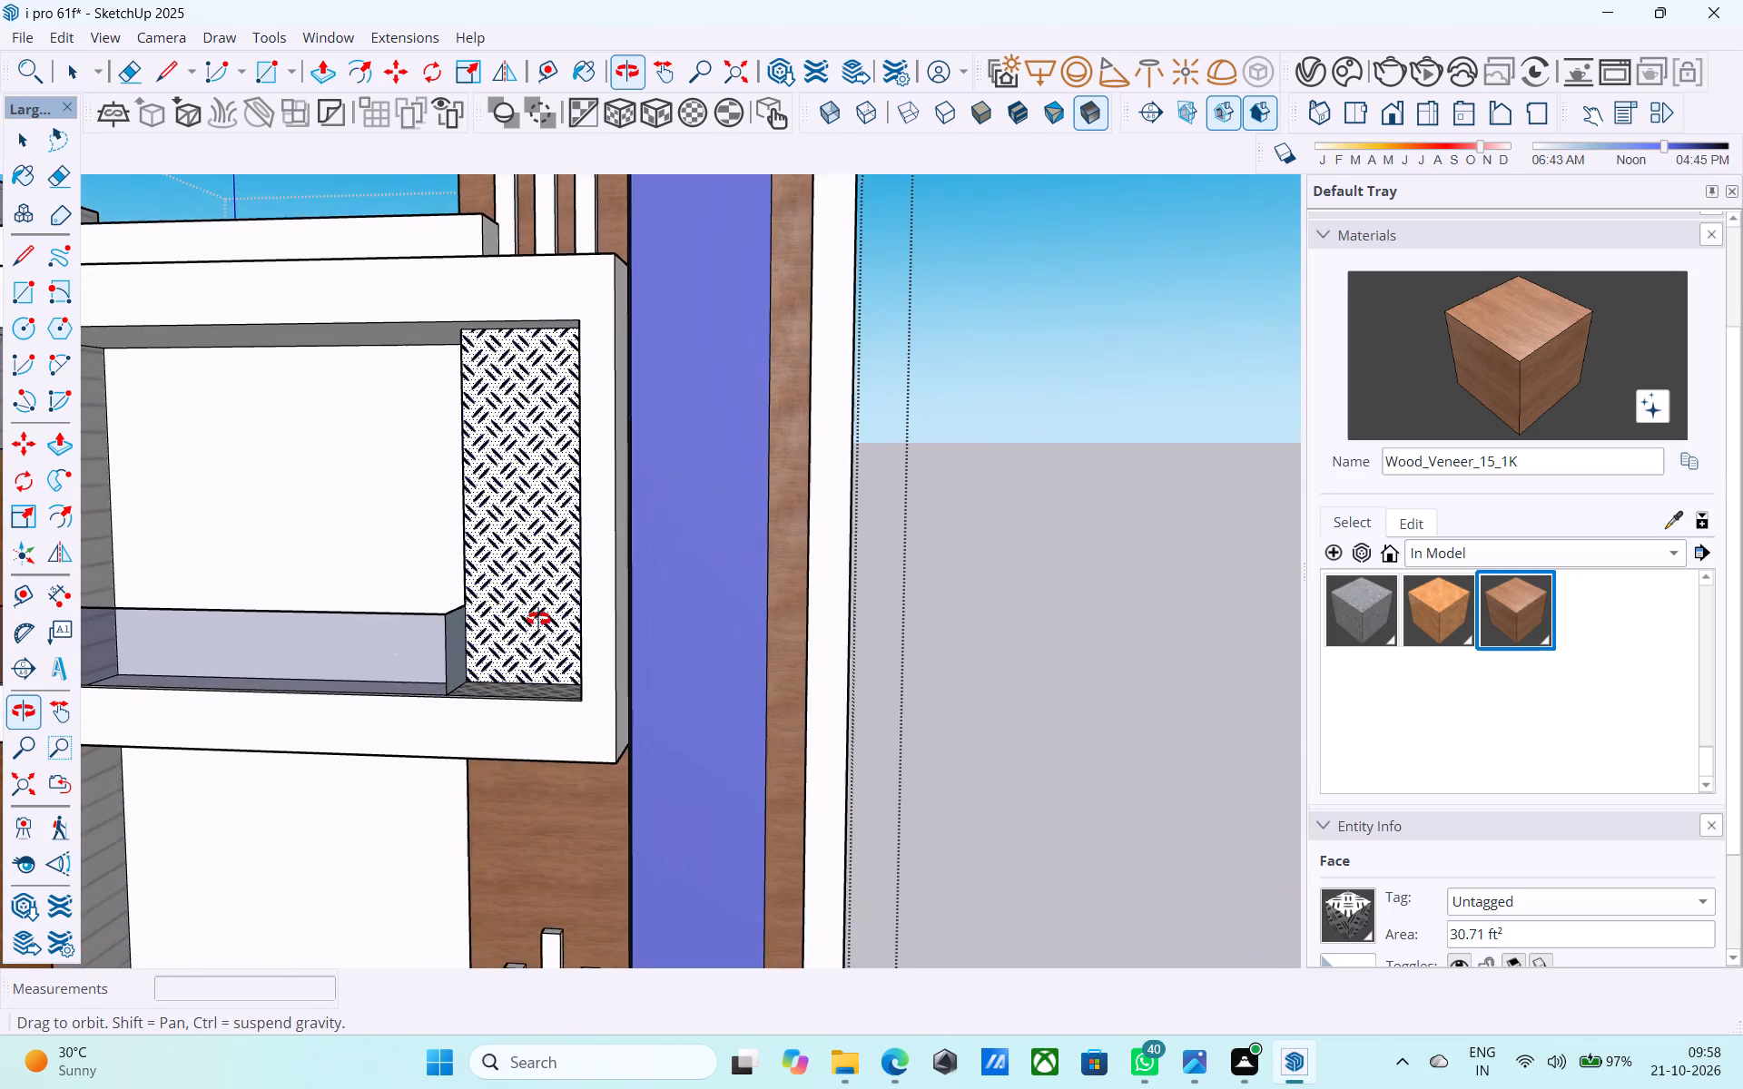
middle_click_drag(538, 619, 538, 620)
scroll(533, 641, "down", 3)
middle_click_drag(507, 667, 446, 682)
scroll(398, 681, "up", 4)
scroll(365, 669, "down", 8)
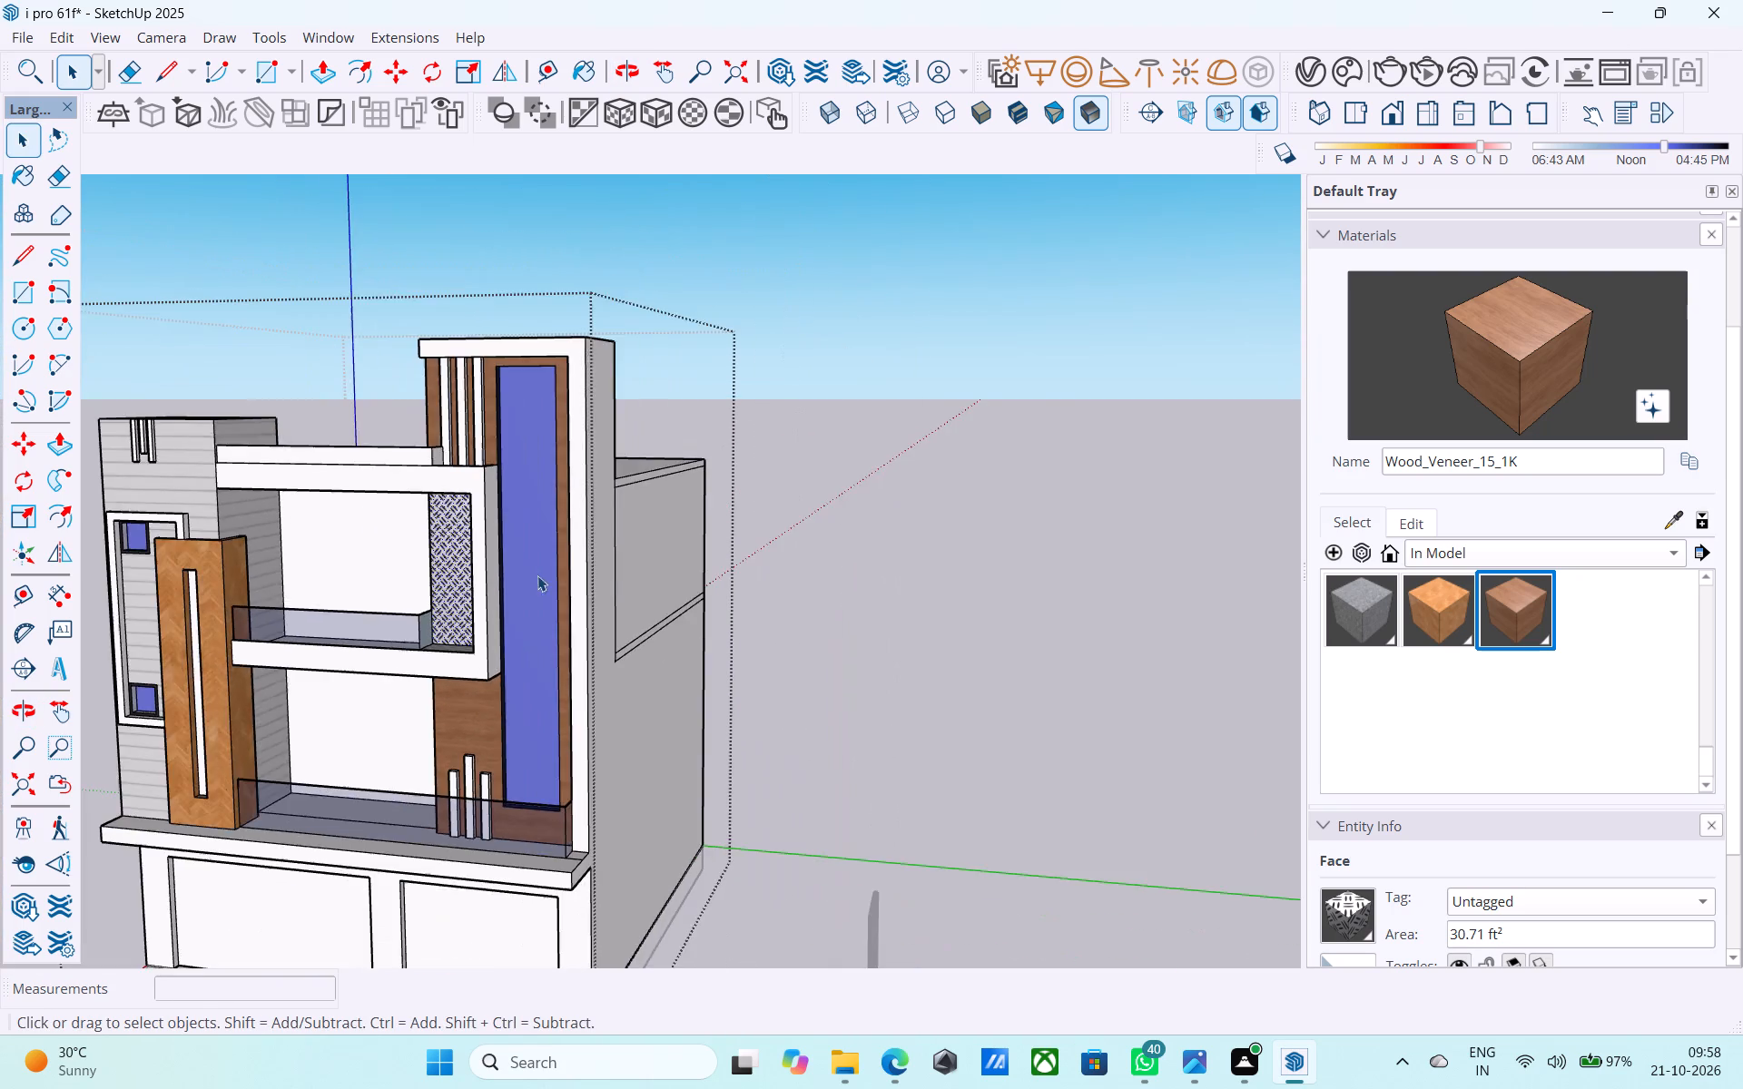
scroll(537, 575, "down", 5)
middle_click_drag(528, 627, 955, 742)
scroll(708, 703, "up", 4)
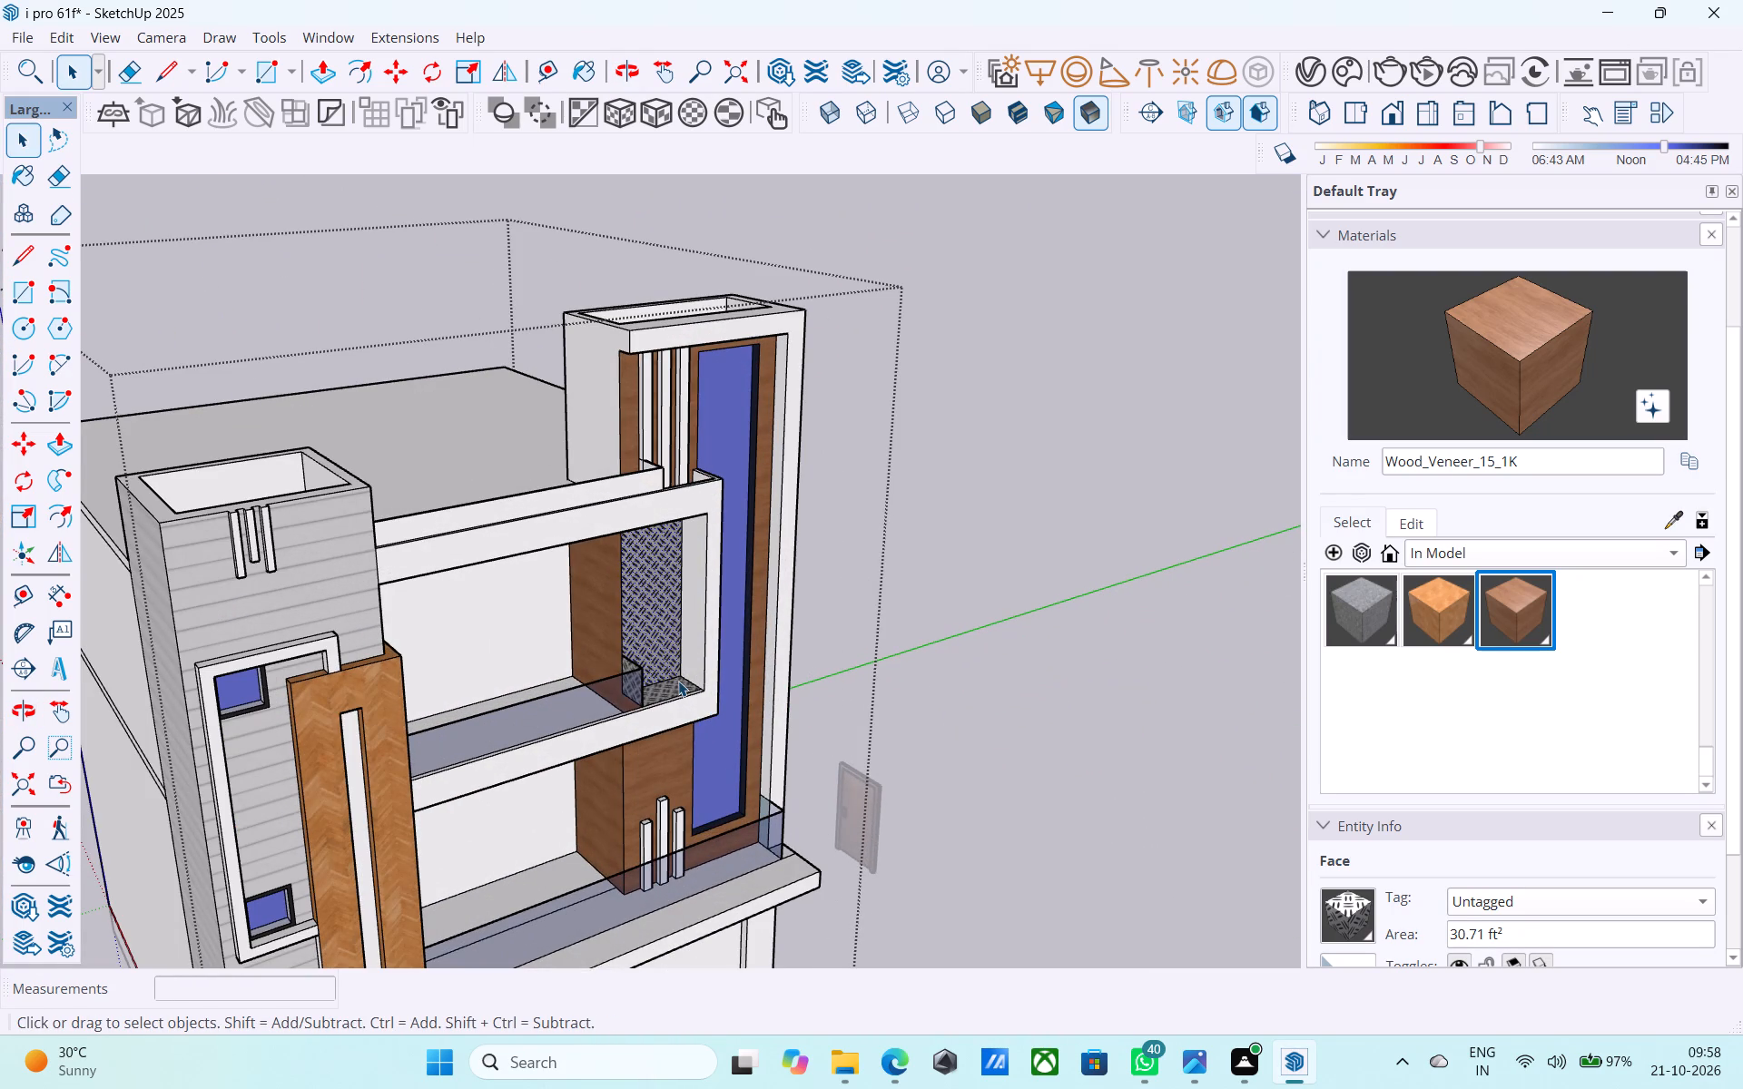
scroll(536, 639, "down", 5)
middle_click_drag(531, 648, 461, 665)
scroll(520, 545, "up", 4)
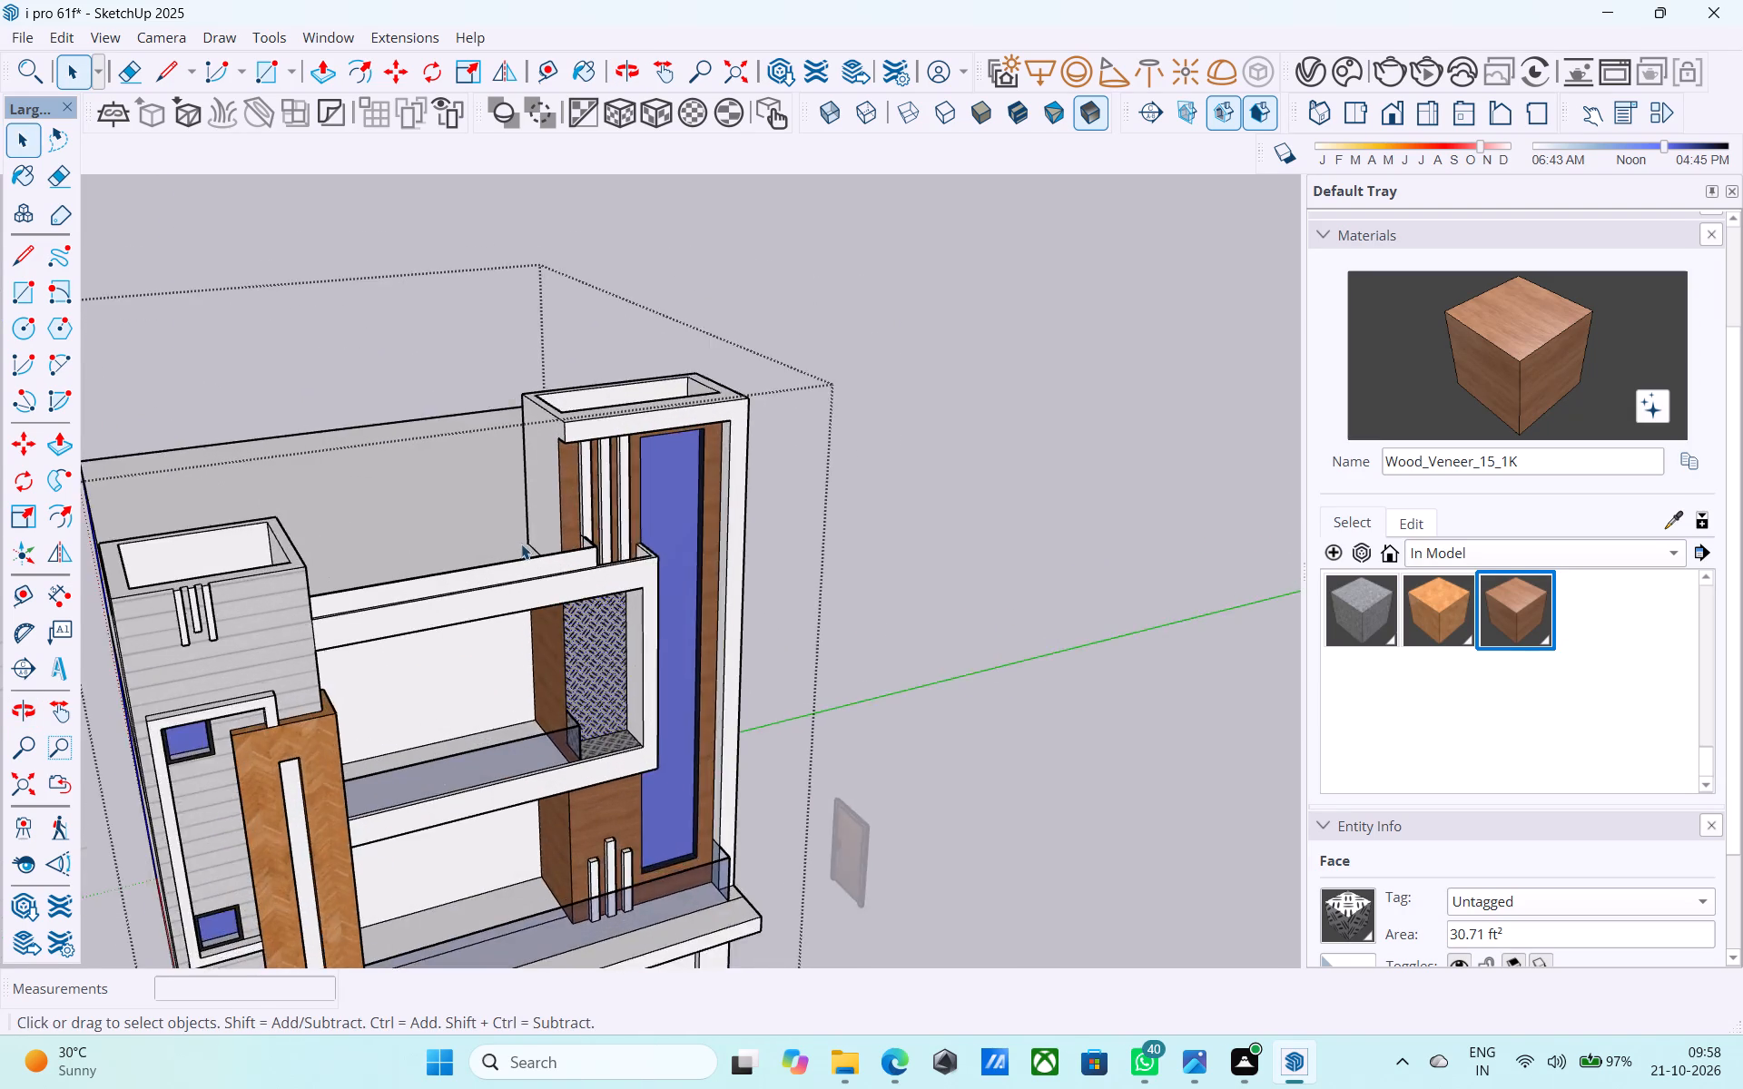
Examine the junction between the top of the upper frame, the parapet end and the tower's vertical white strips.
scroll(521, 544, "up", 3)
middle_click_drag(523, 550, 434, 536)
scroll(440, 536, "up", 1)
scroll(762, 540, "down", 4)
middle_click_drag(754, 549, 655, 549)
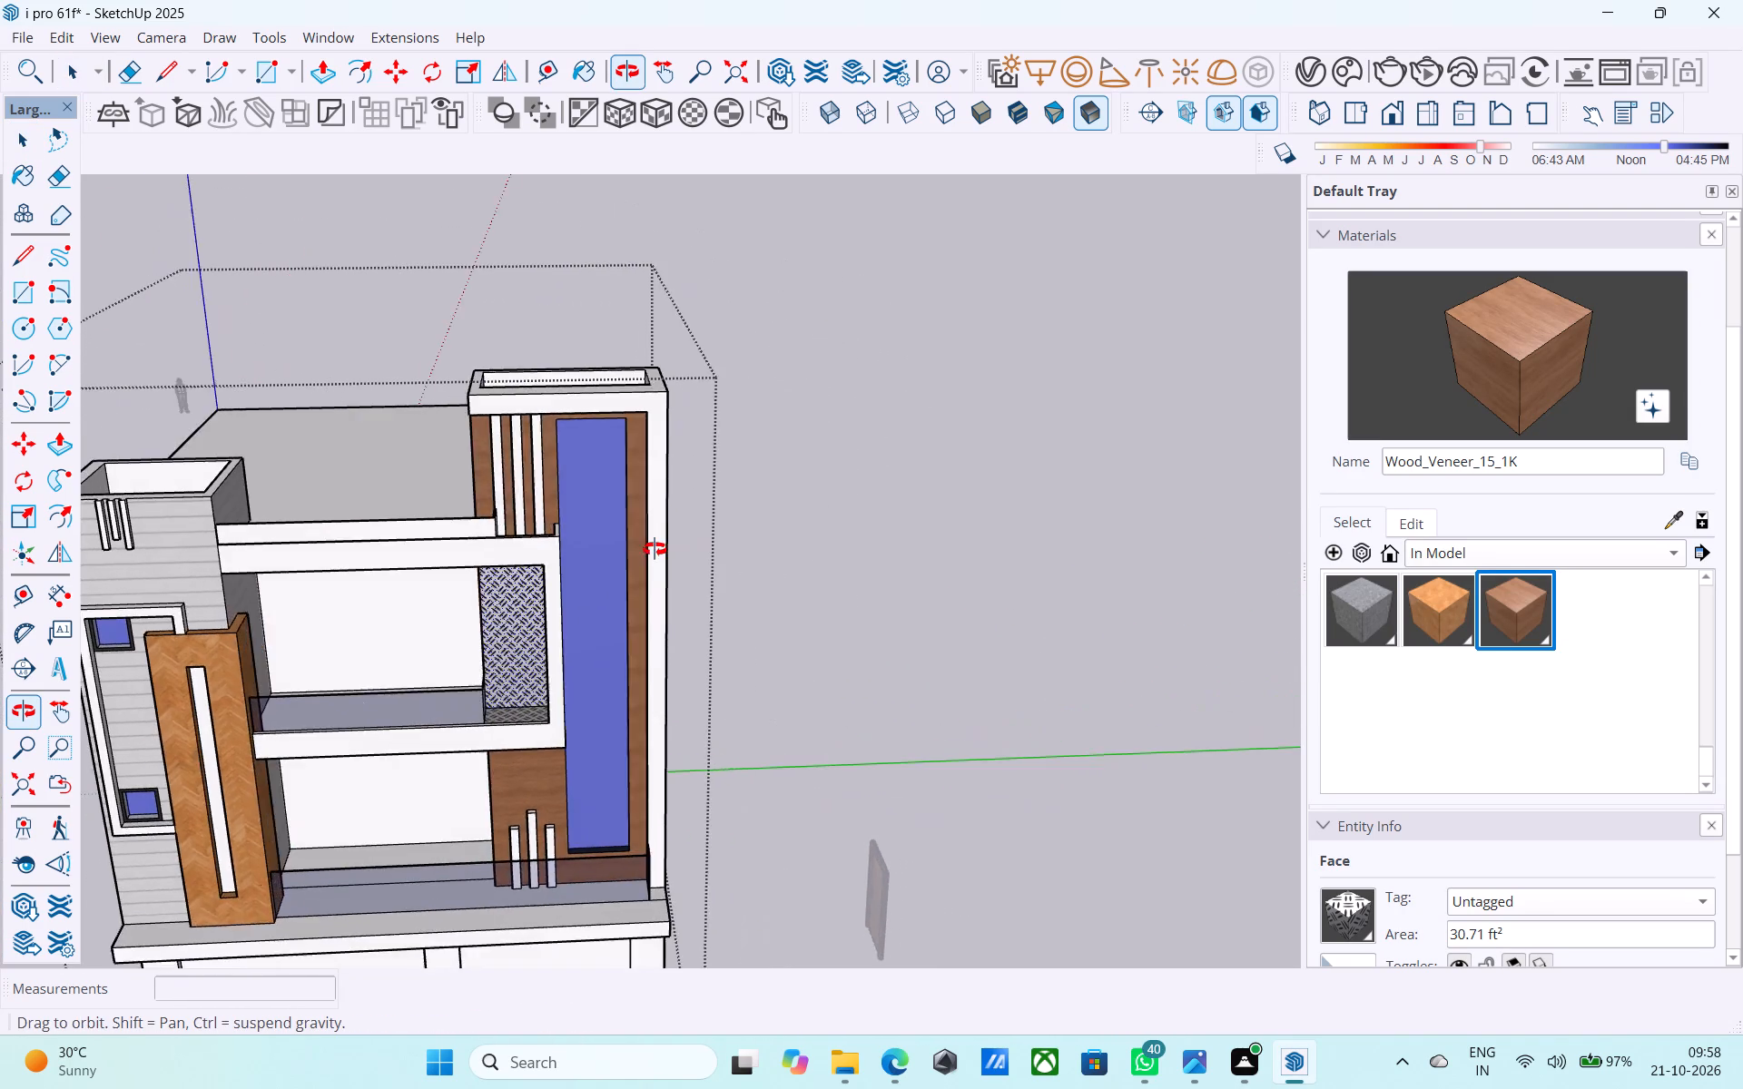
middle_click_drag(655, 549, 882, 501)
scroll(657, 499, "up", 14)
middle_click_drag(734, 546, 370, 564)
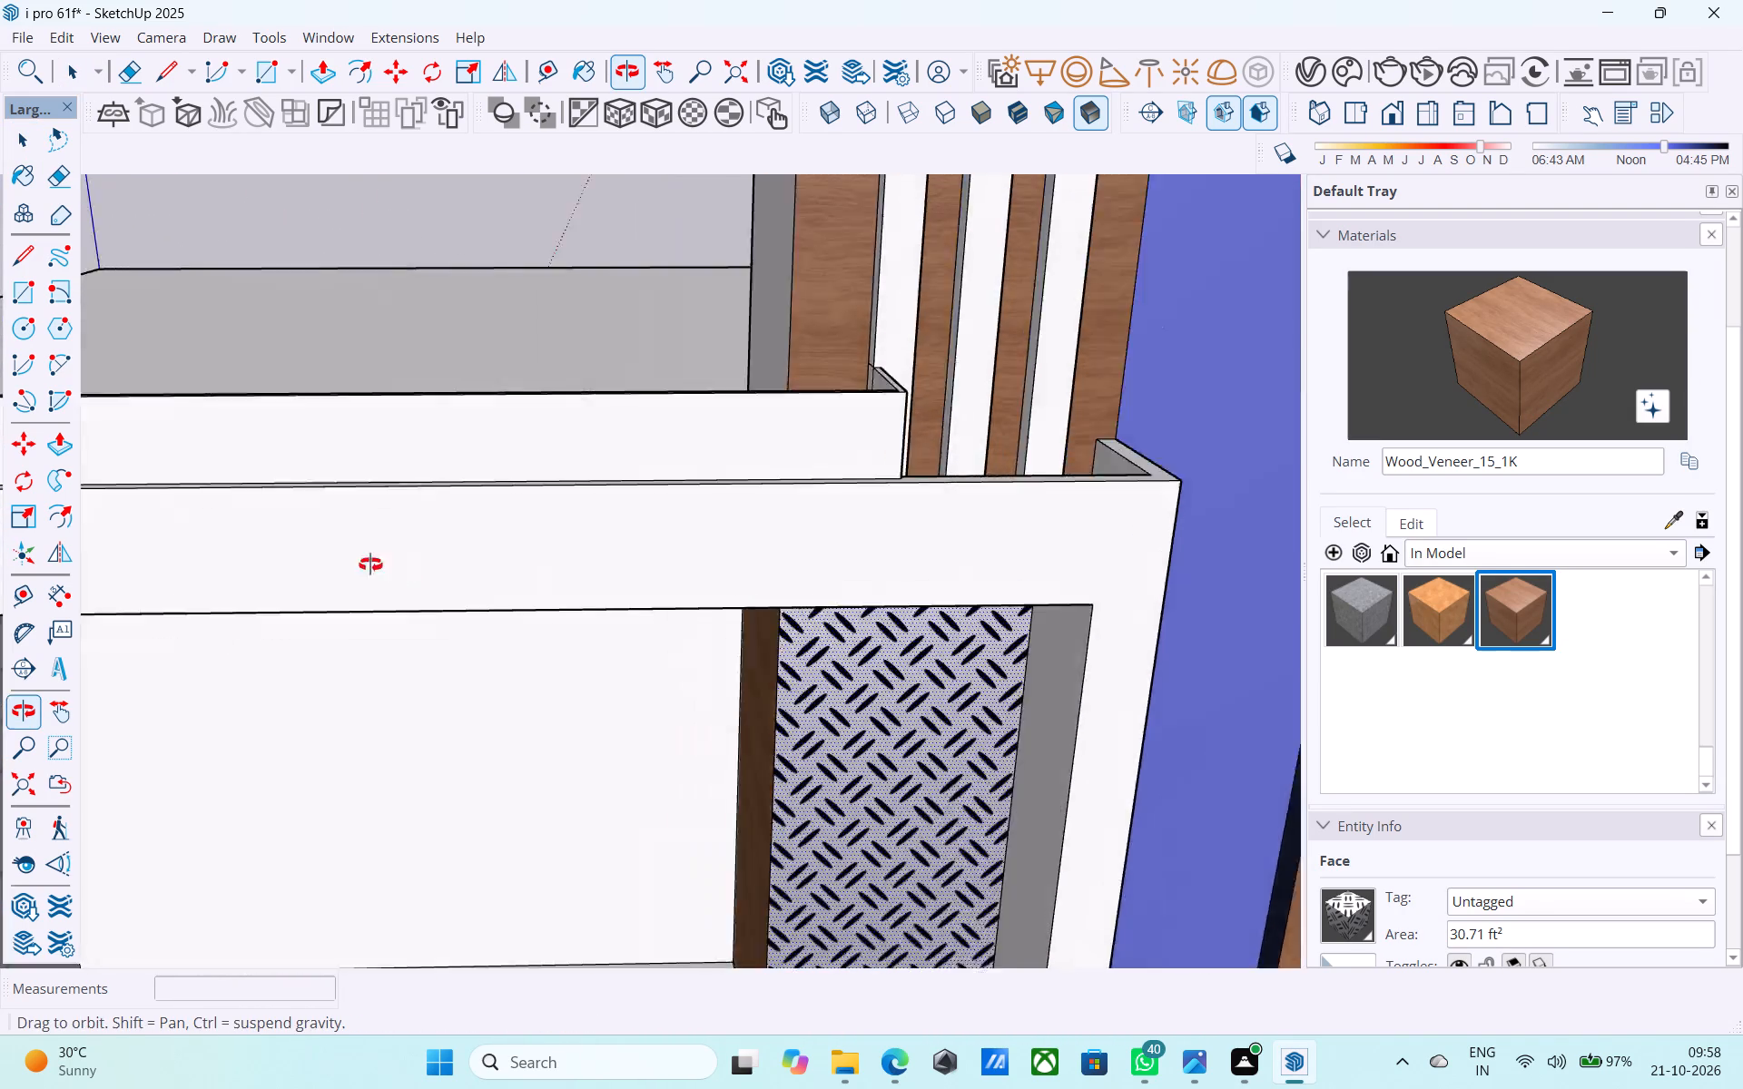
middle_click_drag(370, 564, 281, 552)
scroll(276, 555, "down", 8)
middle_click_drag(418, 558, 389, 554)
scroll(492, 482, "up", 4)
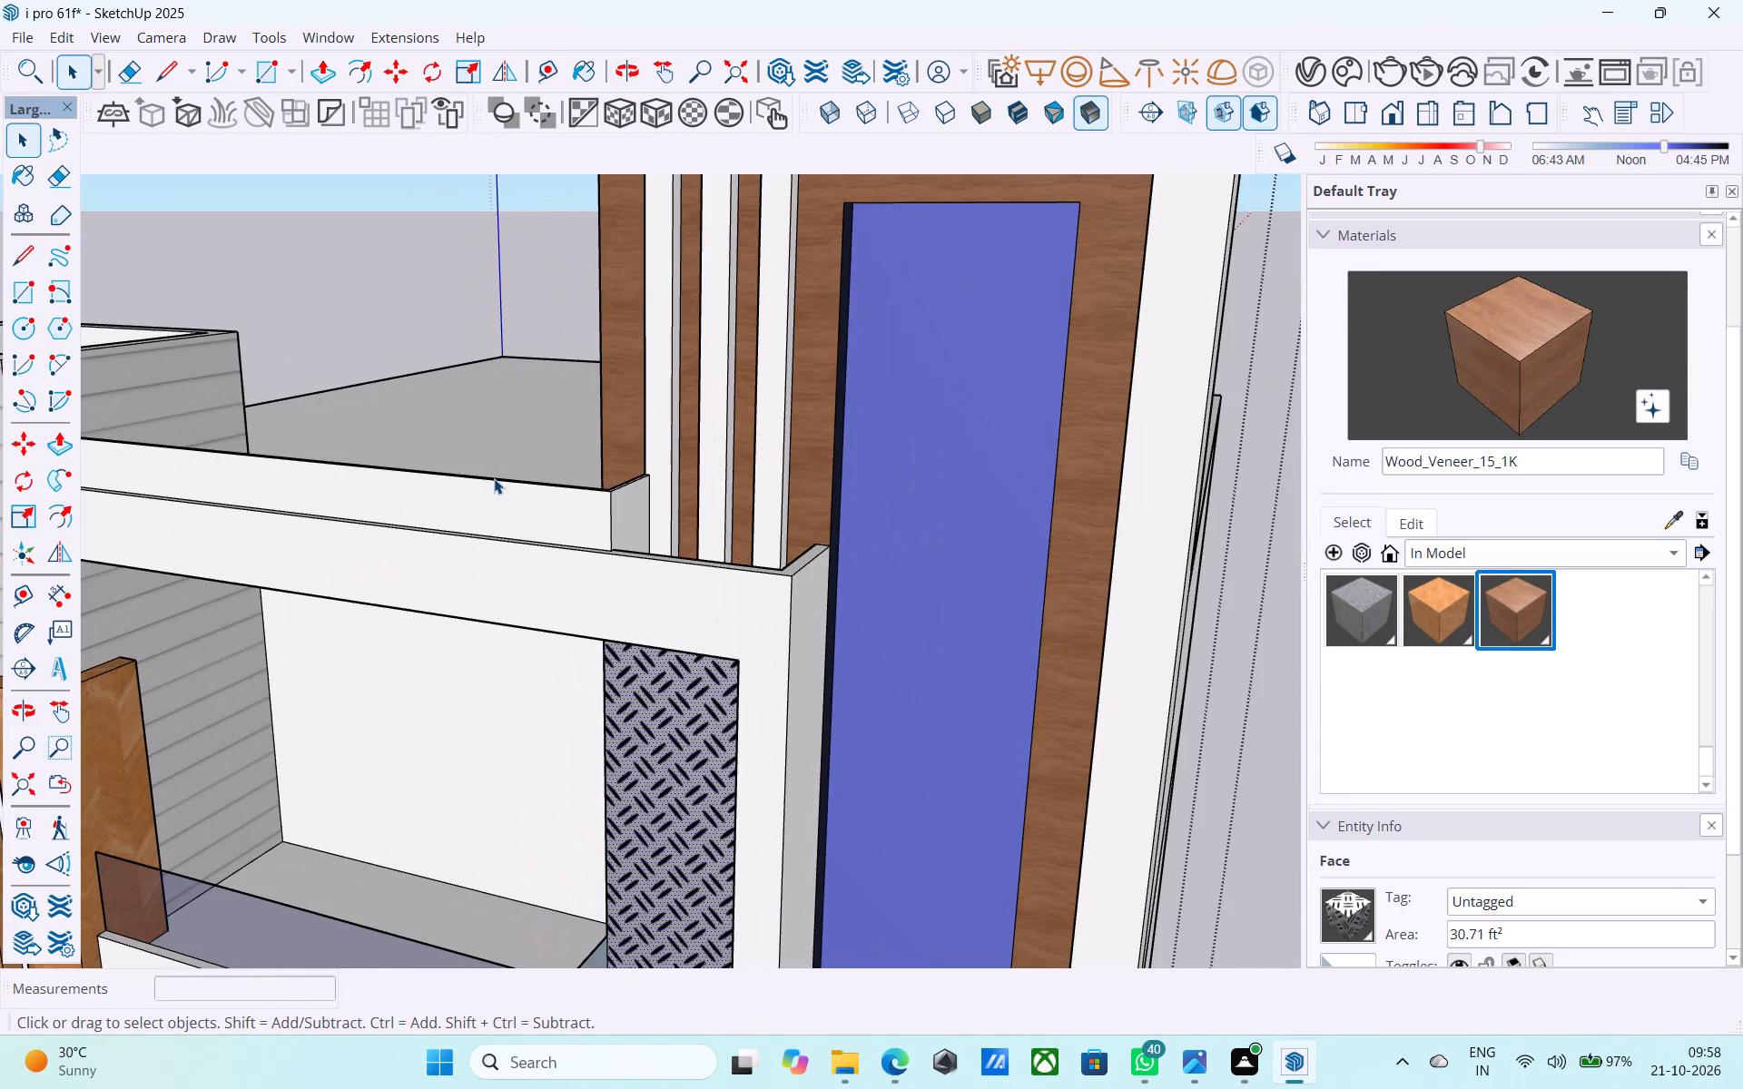
scroll(784, 515, "down", 5)
middle_click_drag(799, 528, 788, 514)
scroll(788, 514, "up", 4)
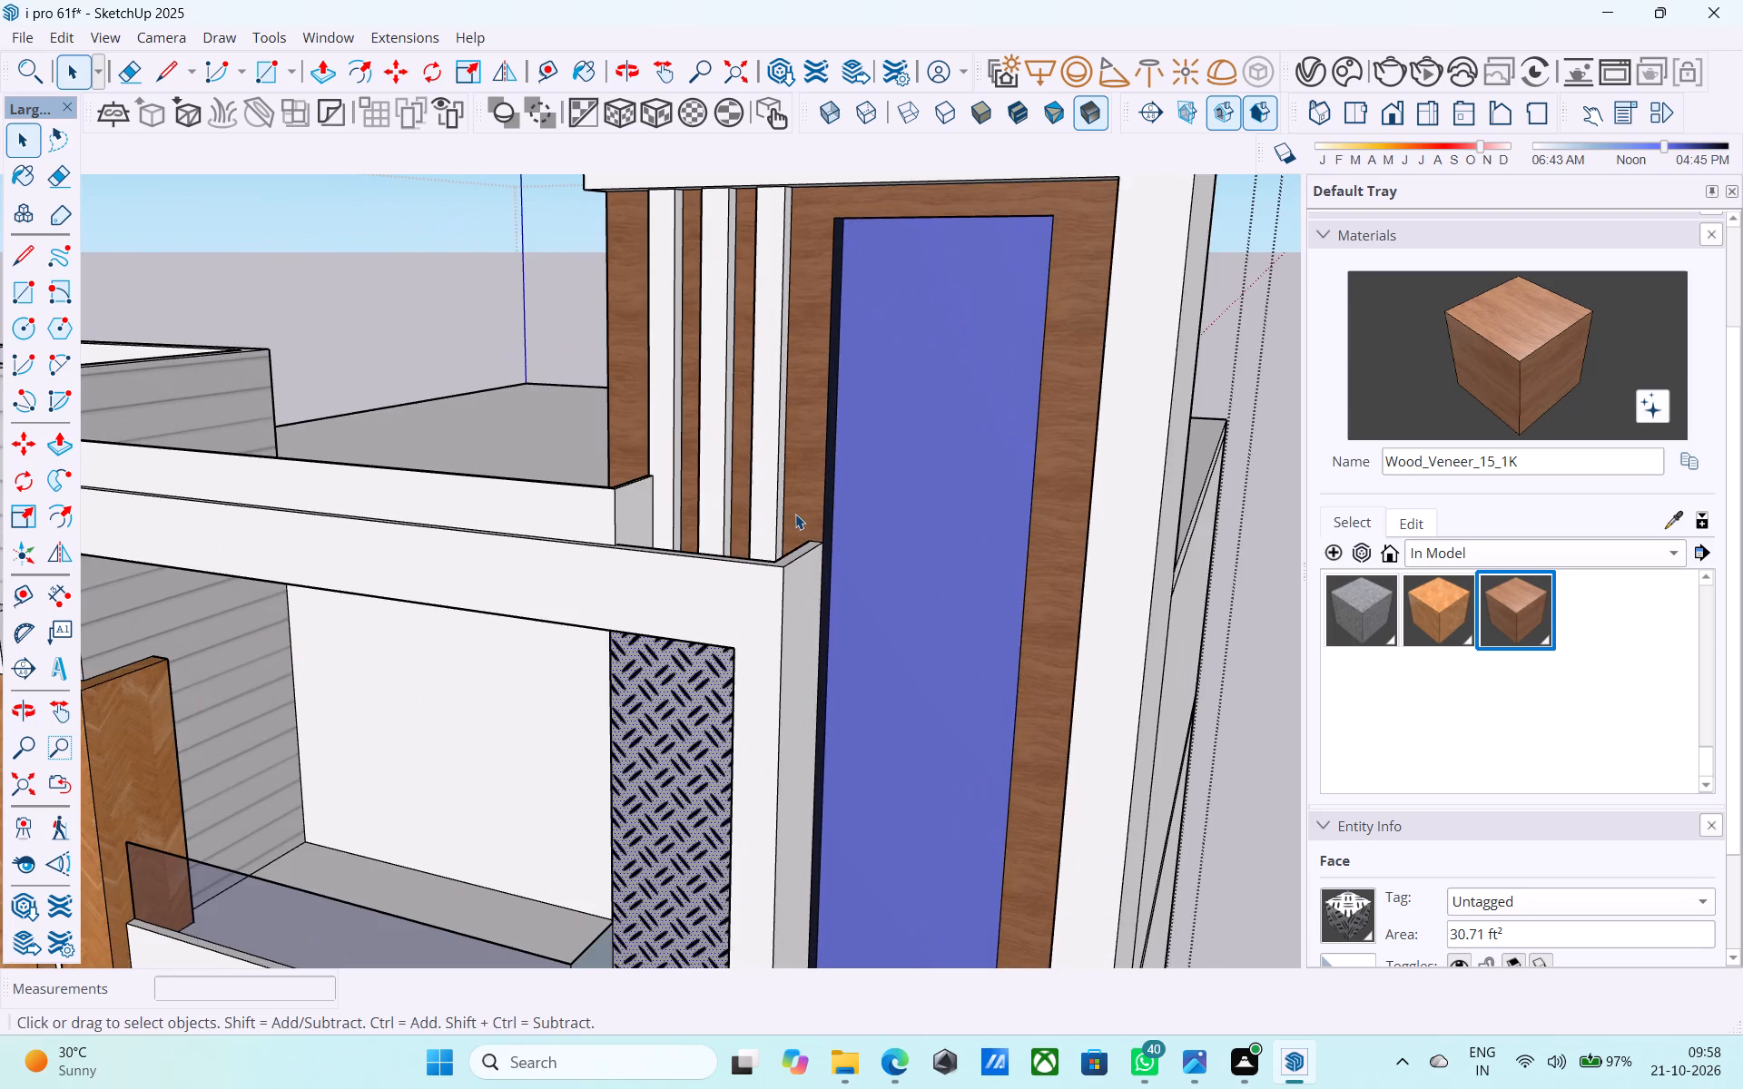
middle_click_drag(795, 515, 783, 572)
scroll(684, 623, "down", 5)
middle_click_drag(644, 687, 570, 675)
scroll(570, 675, "up", 10)
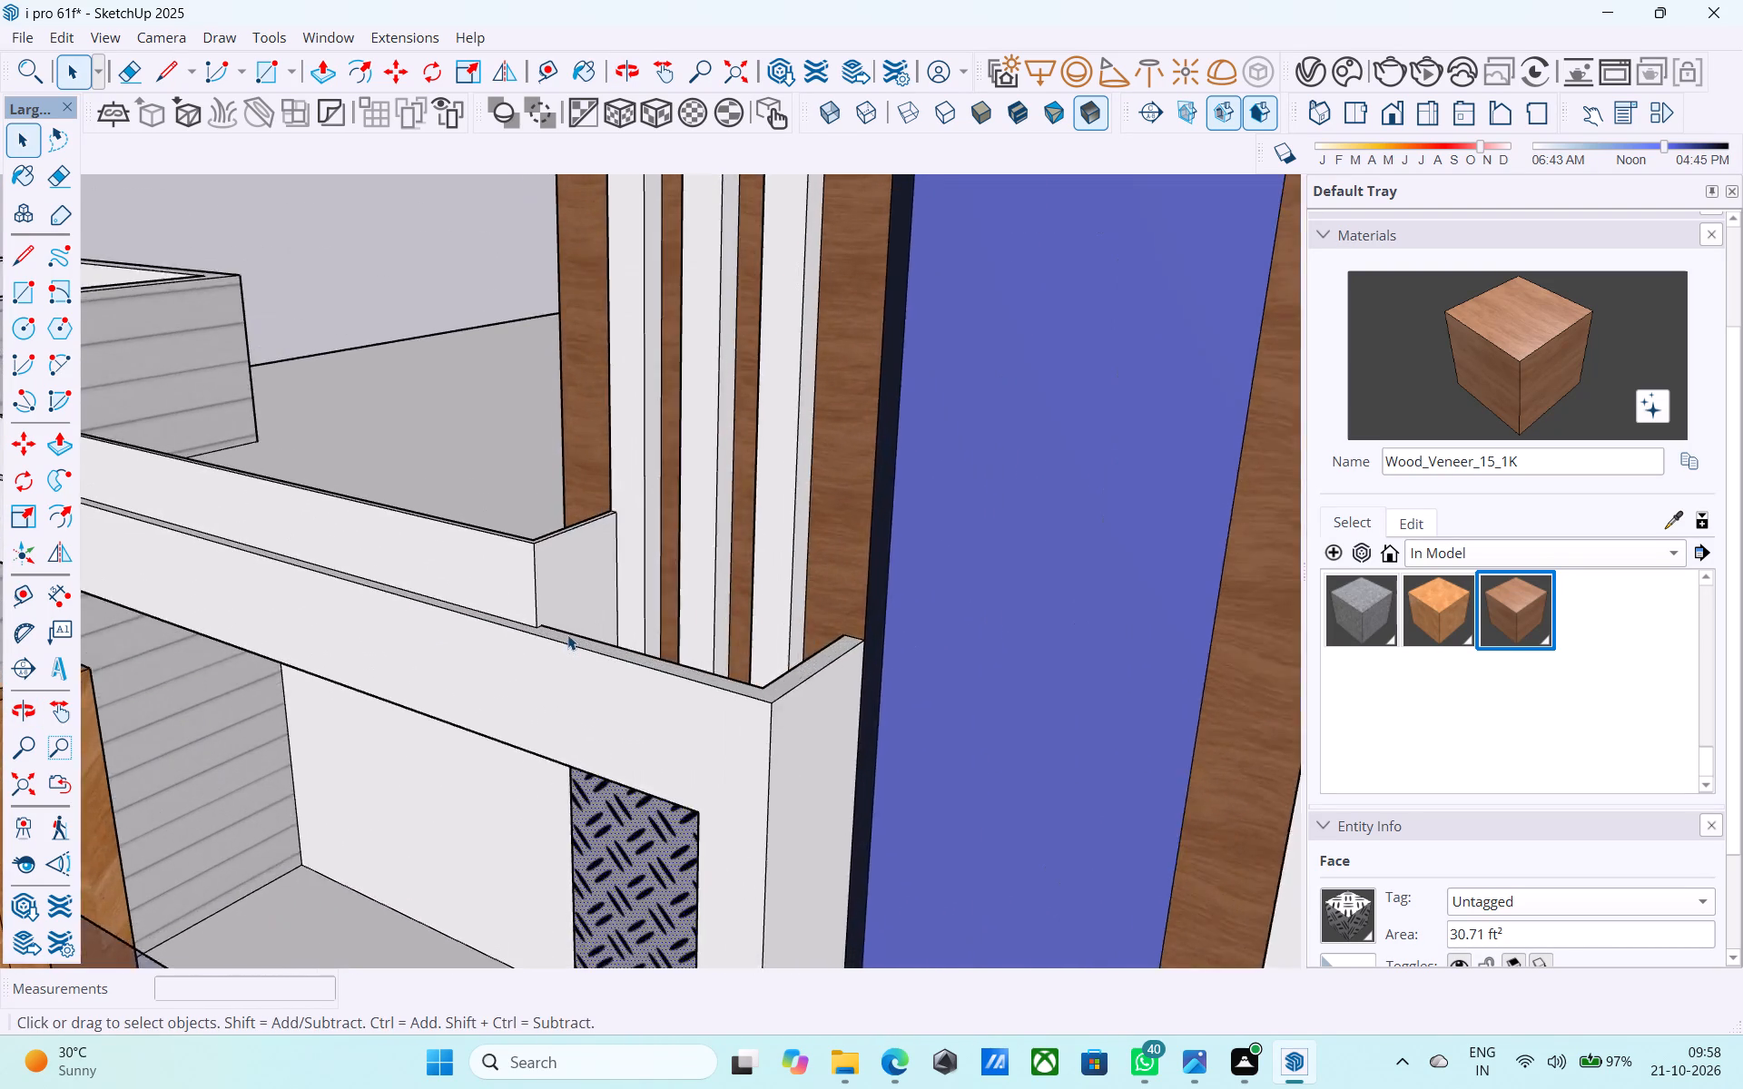
Copy the inner top edge of the upper frame's front wall 3" down, beside the parapet end.
scroll(567, 634, "up", 2)
middle_click_drag(559, 632, 240, 643)
middle_click_drag(414, 654, 377, 635)
scroll(416, 563, "up", 2)
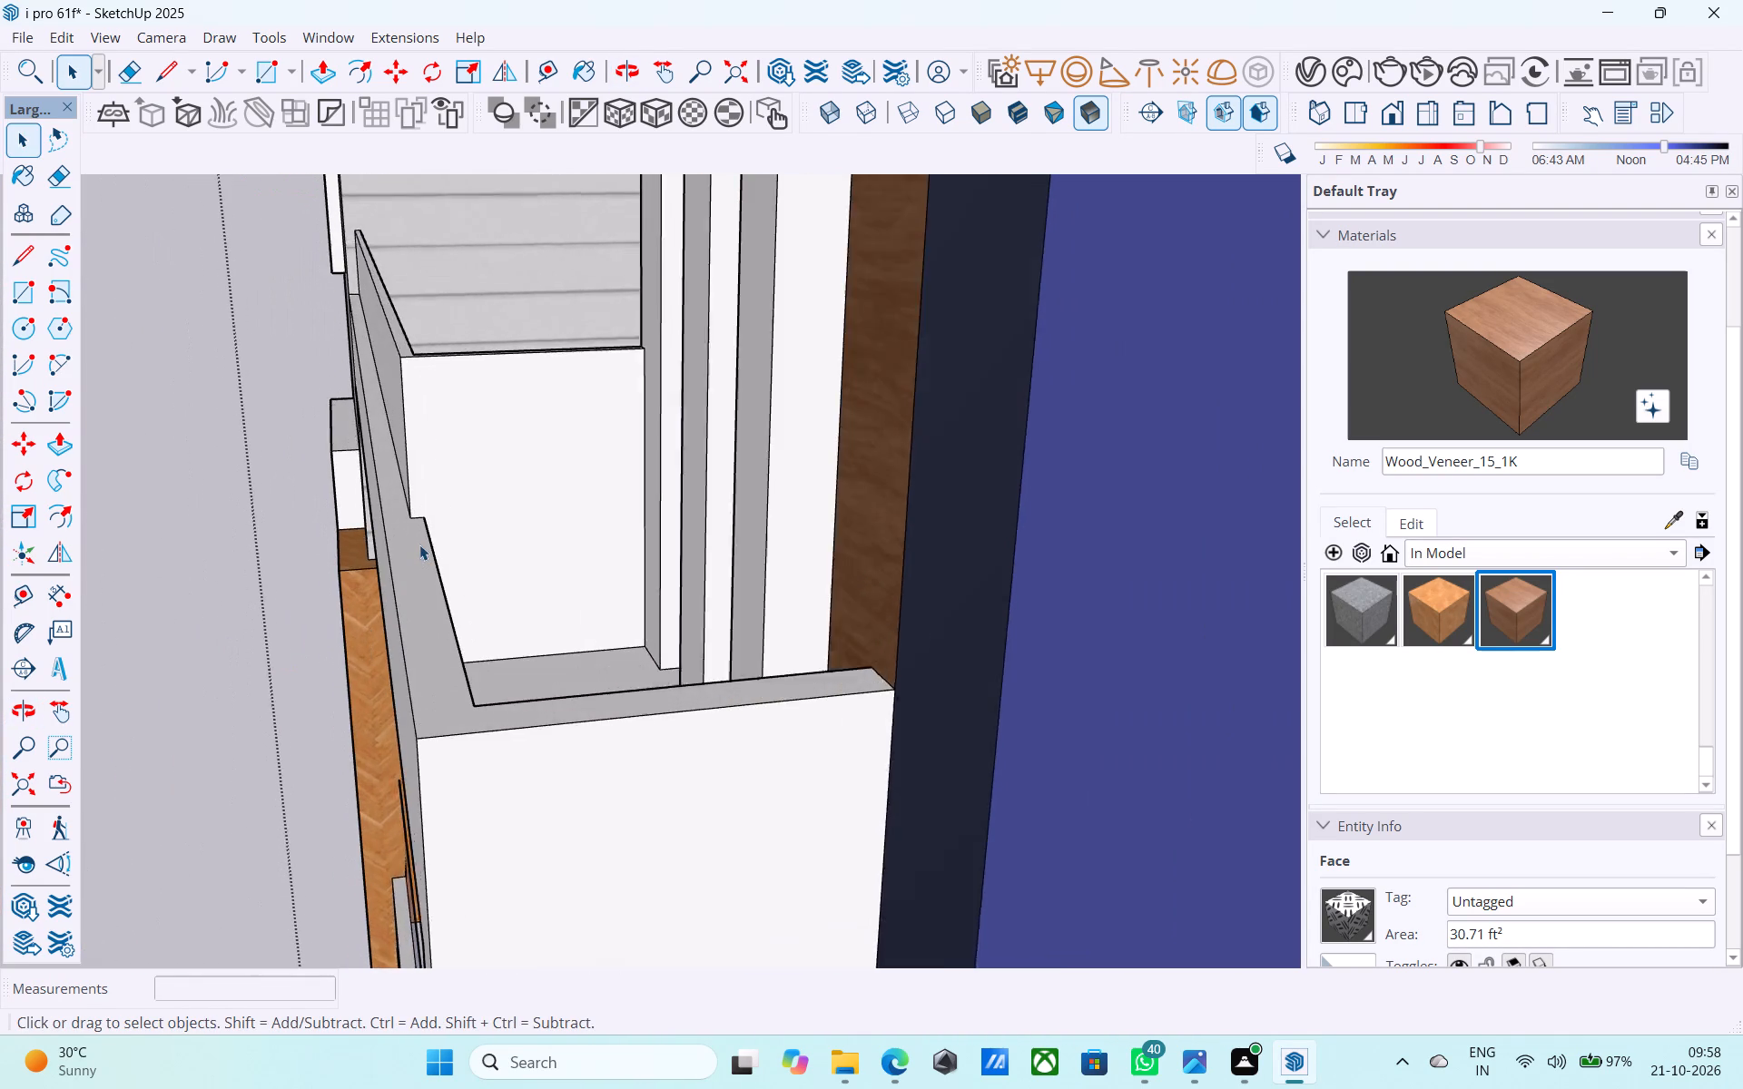
scroll(419, 544, "up", 4)
middle_click_drag(419, 537, 359, 481)
scroll(423, 526, "up", 3)
left_click(438, 539)
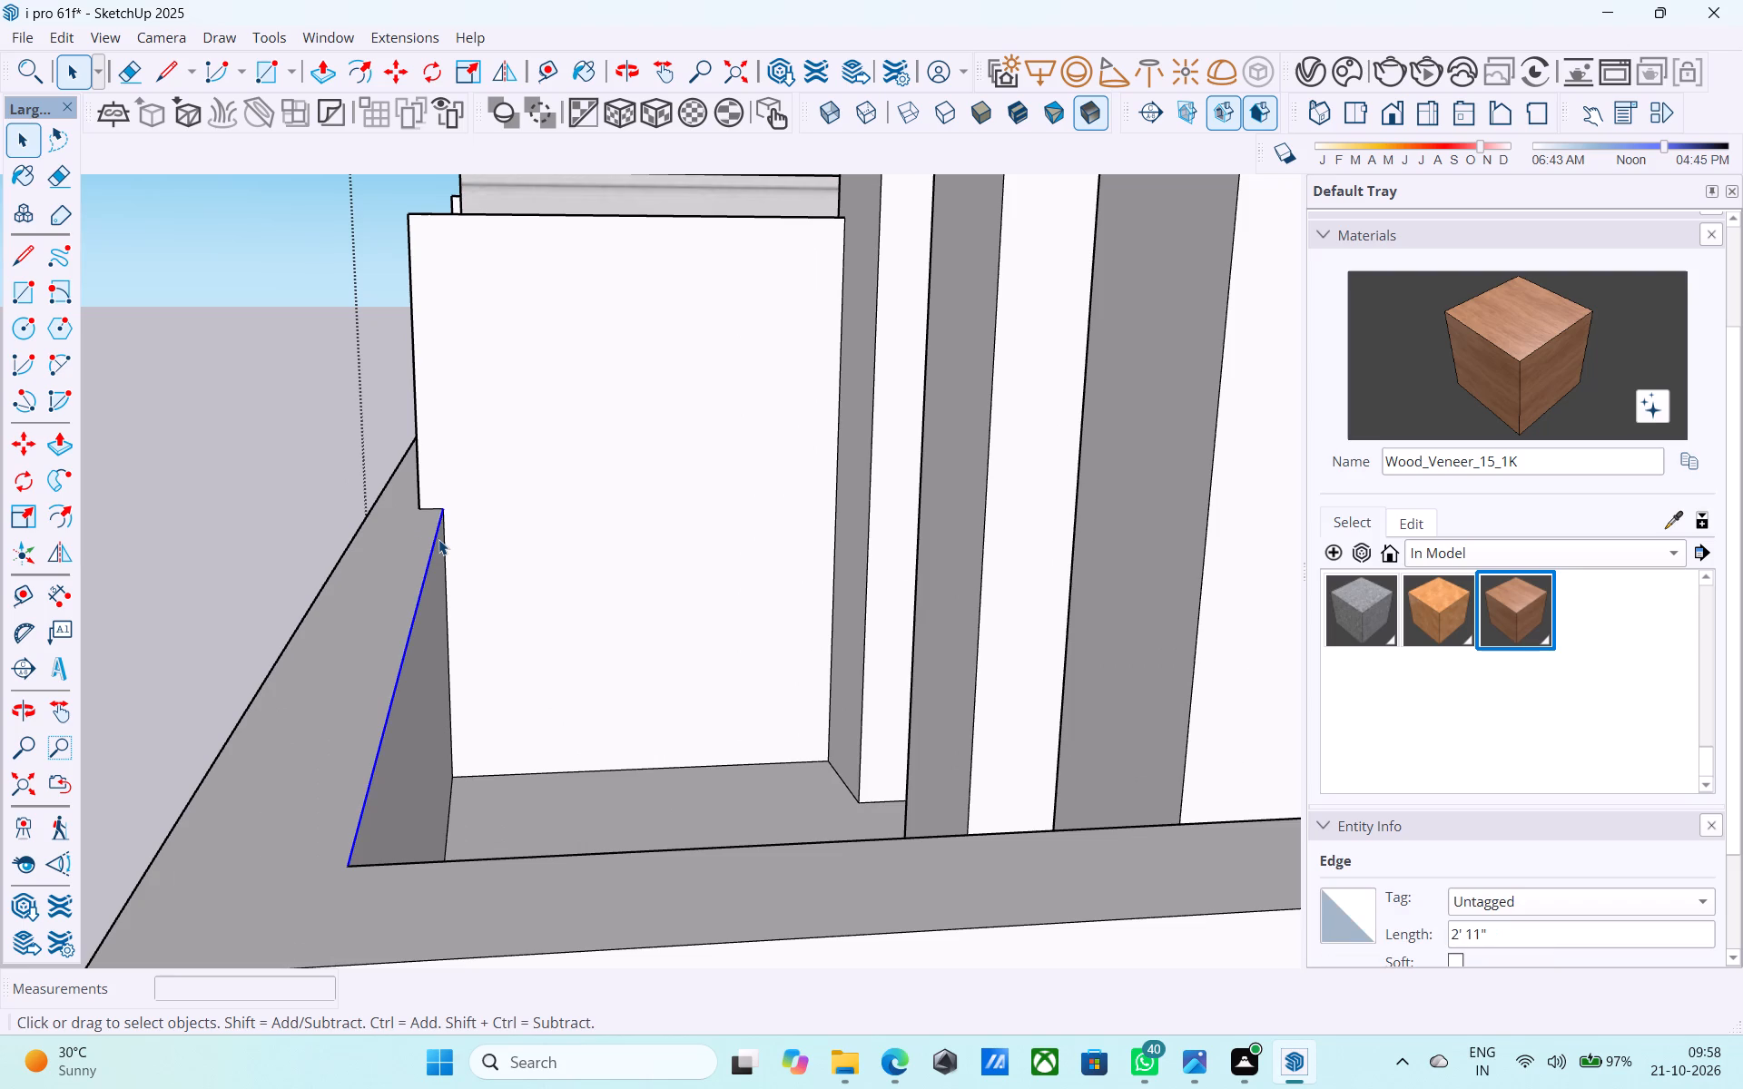
key("m")
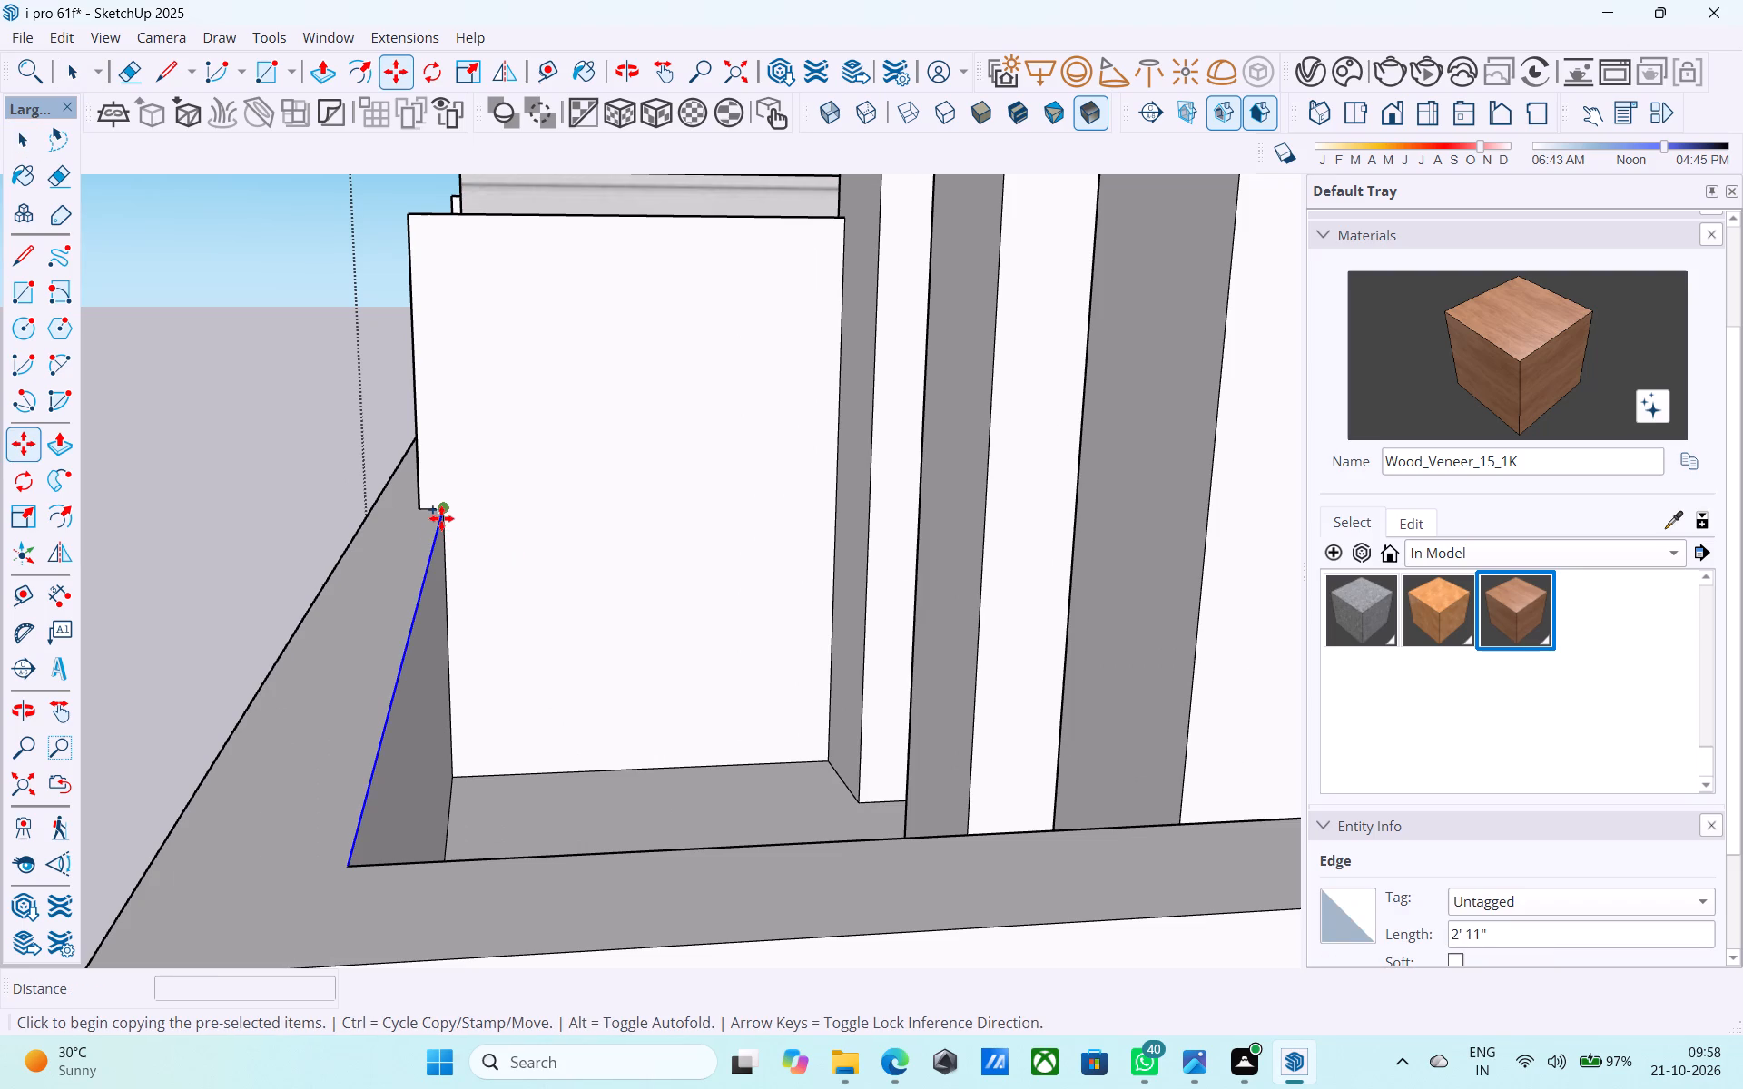
left_click(441, 517)
scroll(449, 539, "up", 1)
middle_click_drag(435, 541, 408, 544)
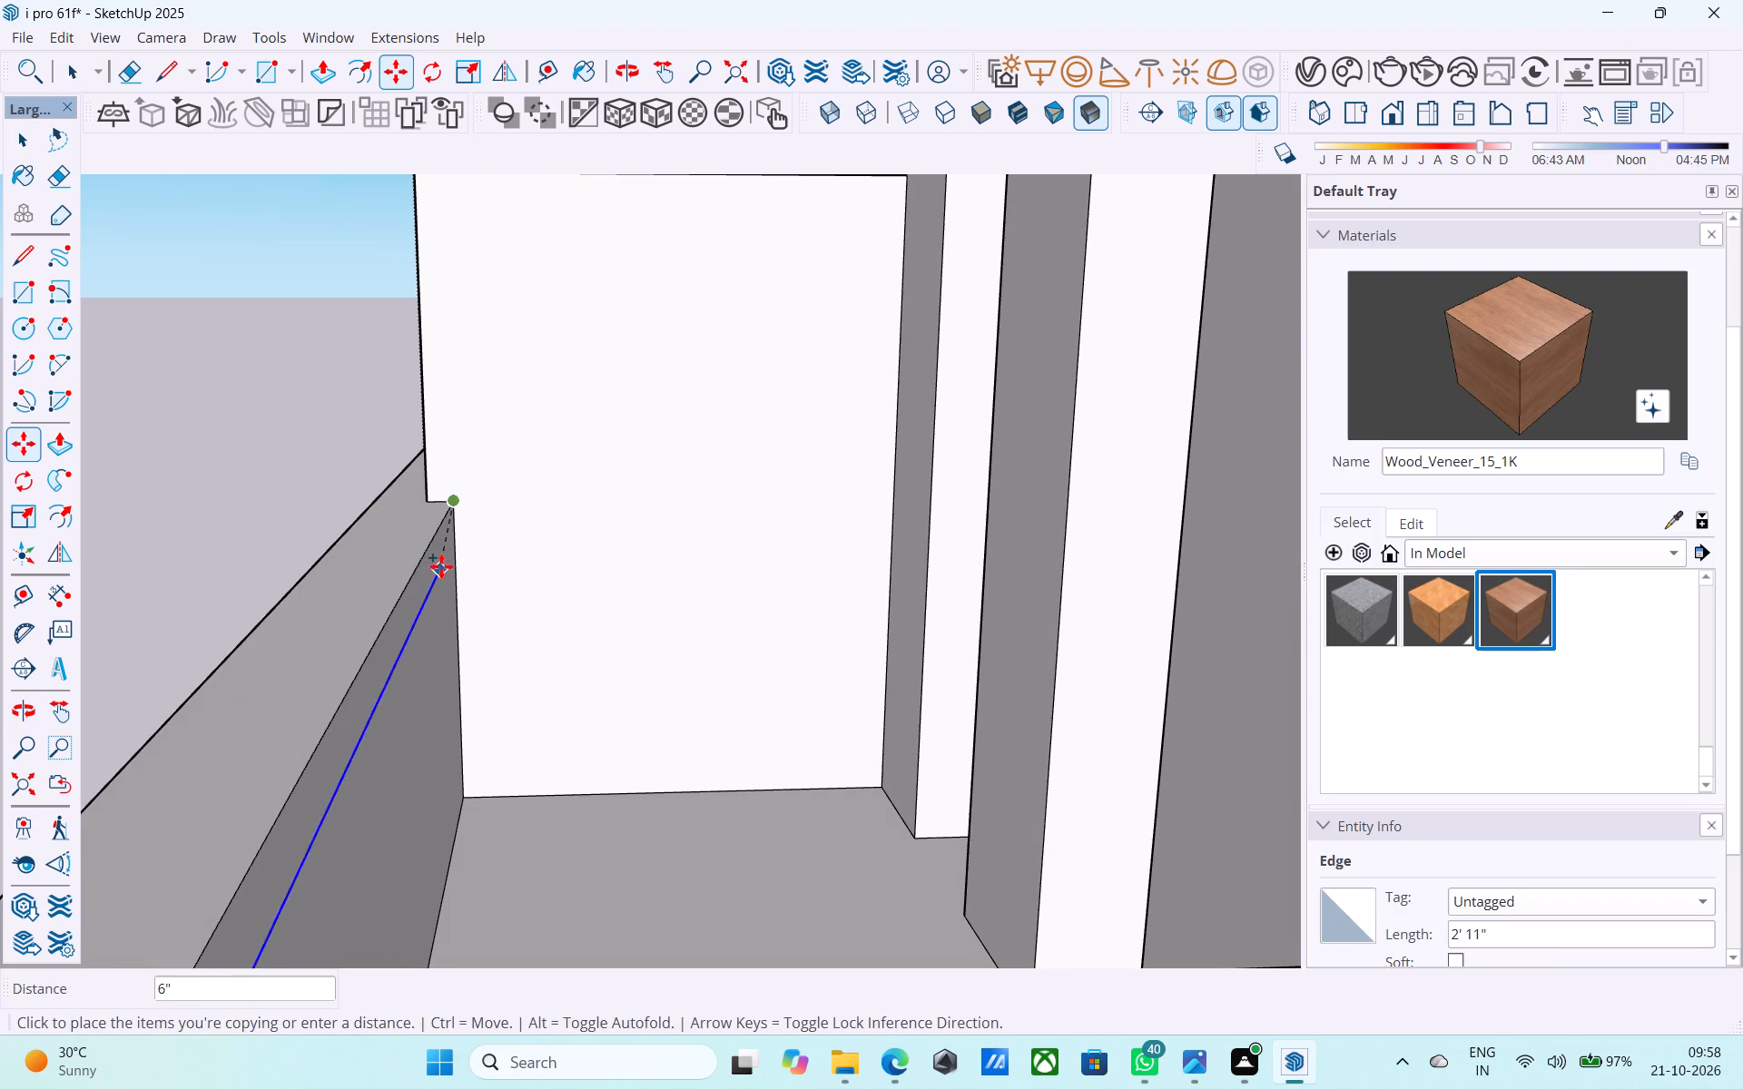
type("3\"")
key("Return")
key("space")
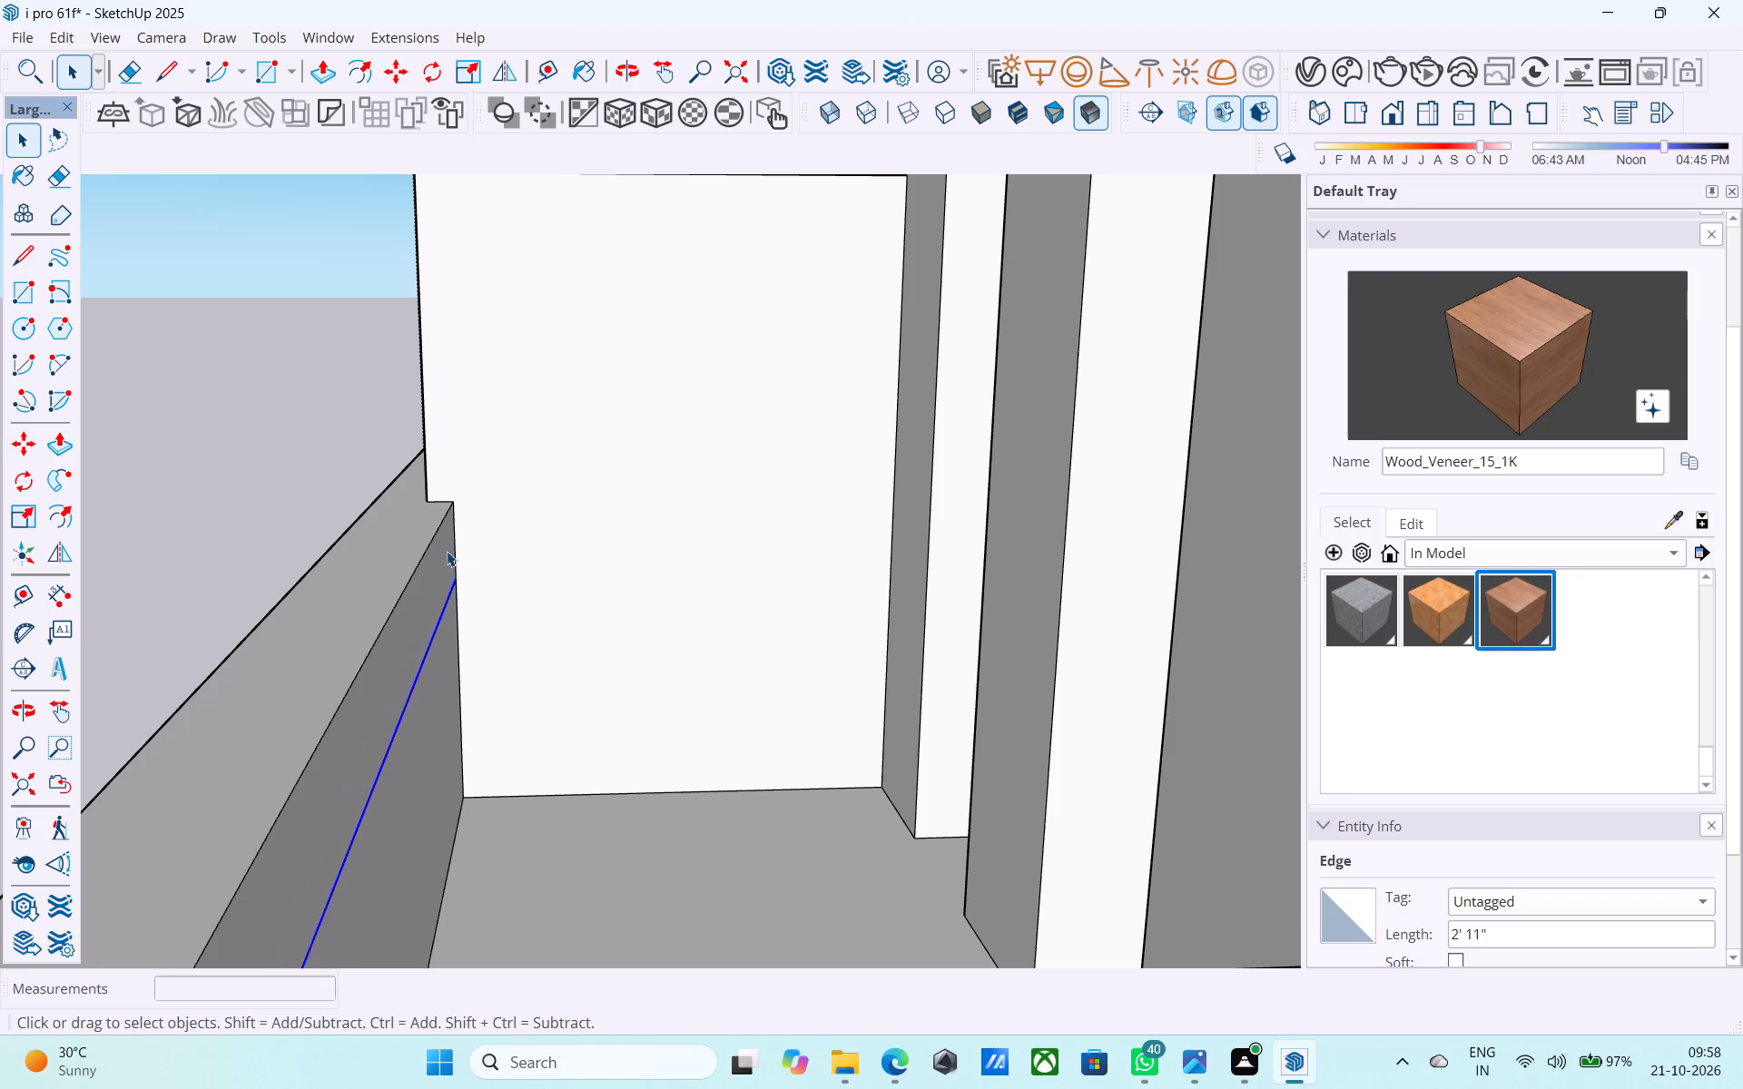
Push/pull the narrow strip above the copied edge by 1' 9" to cap the gap in front of the vertical strips.
left_click(447, 551)
key("p")
left_click(447, 551)
middle_click_drag(537, 561, 891, 589)
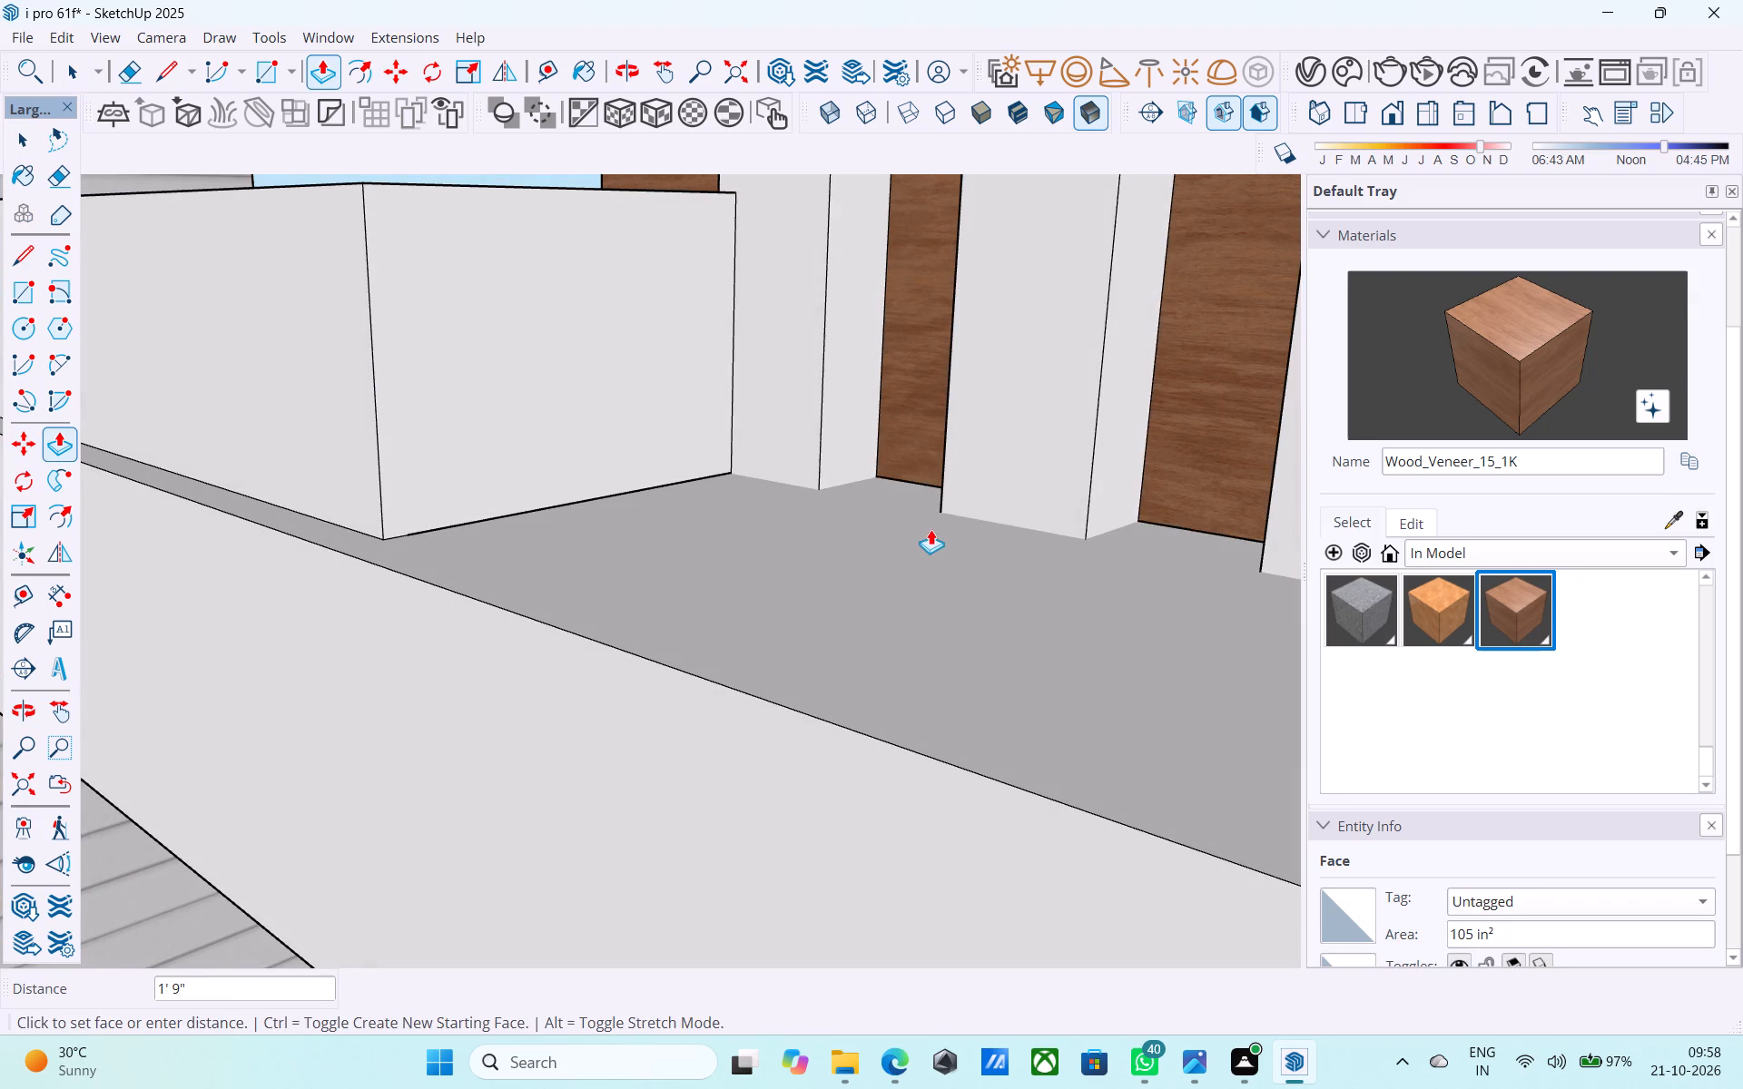
left_click(1178, 394)
scroll(989, 486, "down", 9)
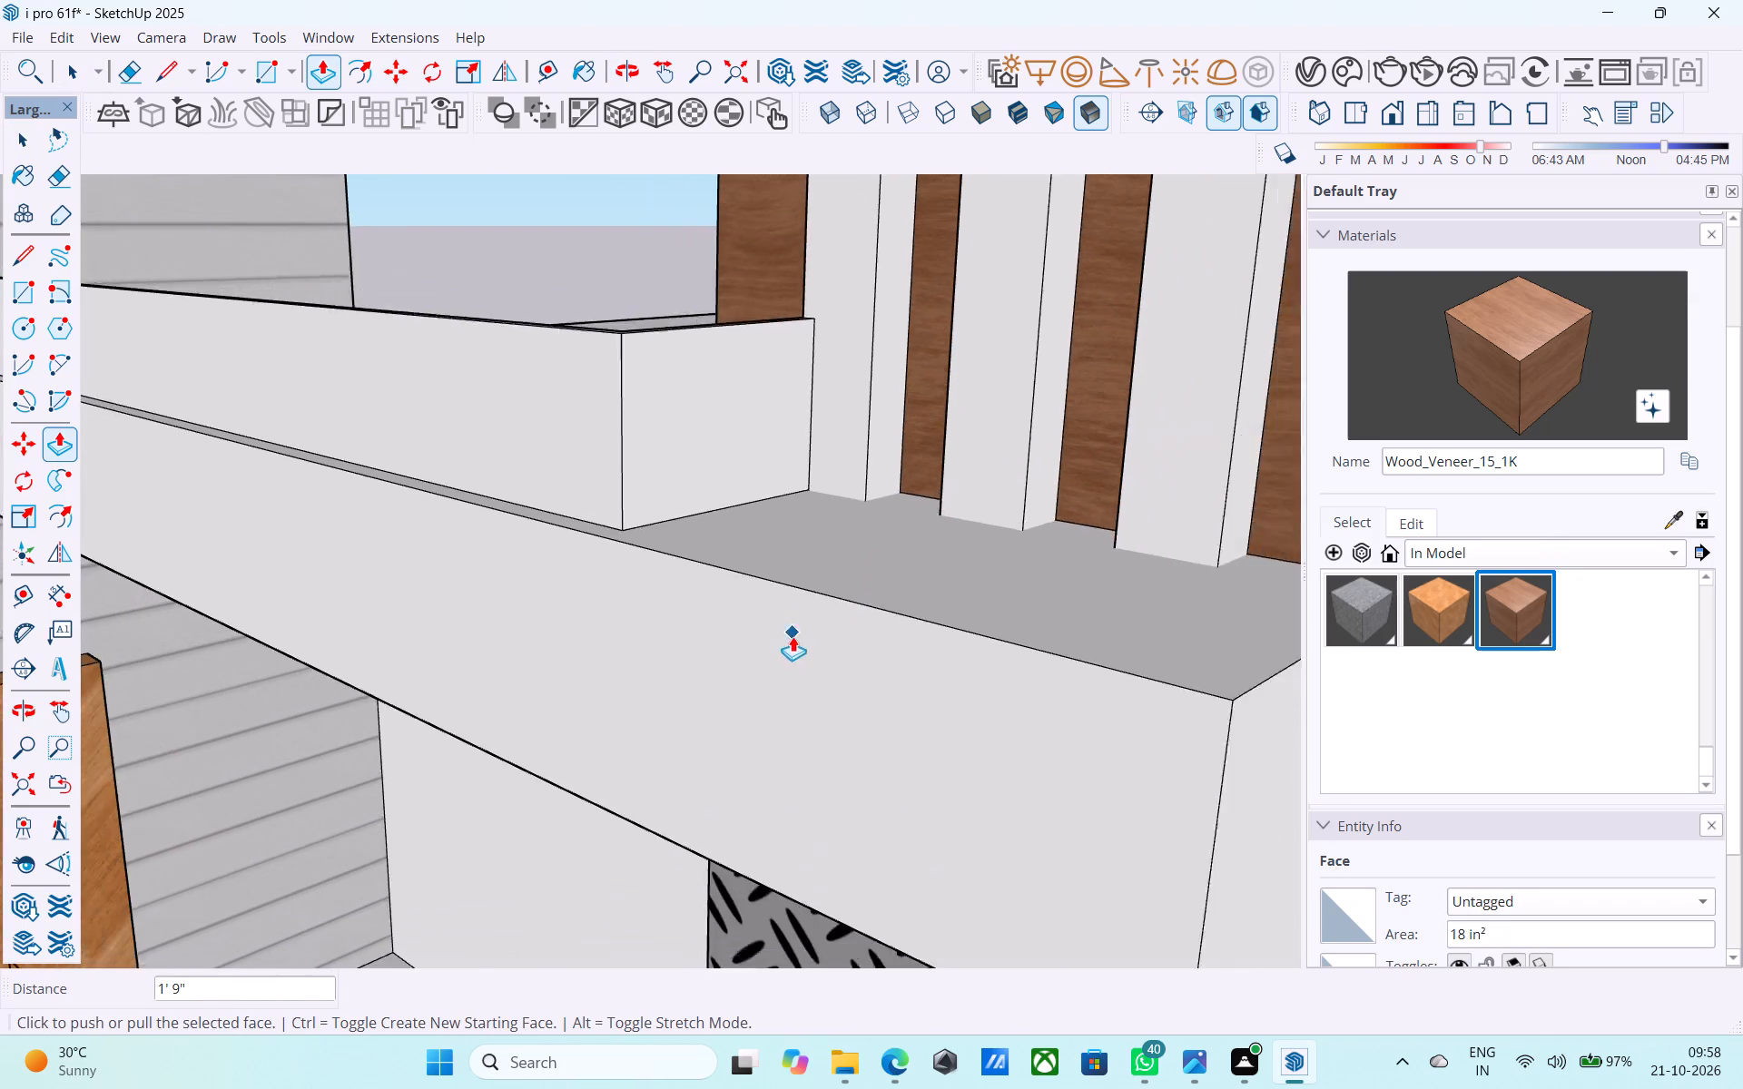
Examine the capped top of the upper frame, the parapet and the roof terrace between the towers.
scroll(793, 636, "down", 5)
middle_click_drag(857, 658, 1002, 606)
scroll(1009, 604, "down", 12)
middle_click_drag(934, 685, 913, 649)
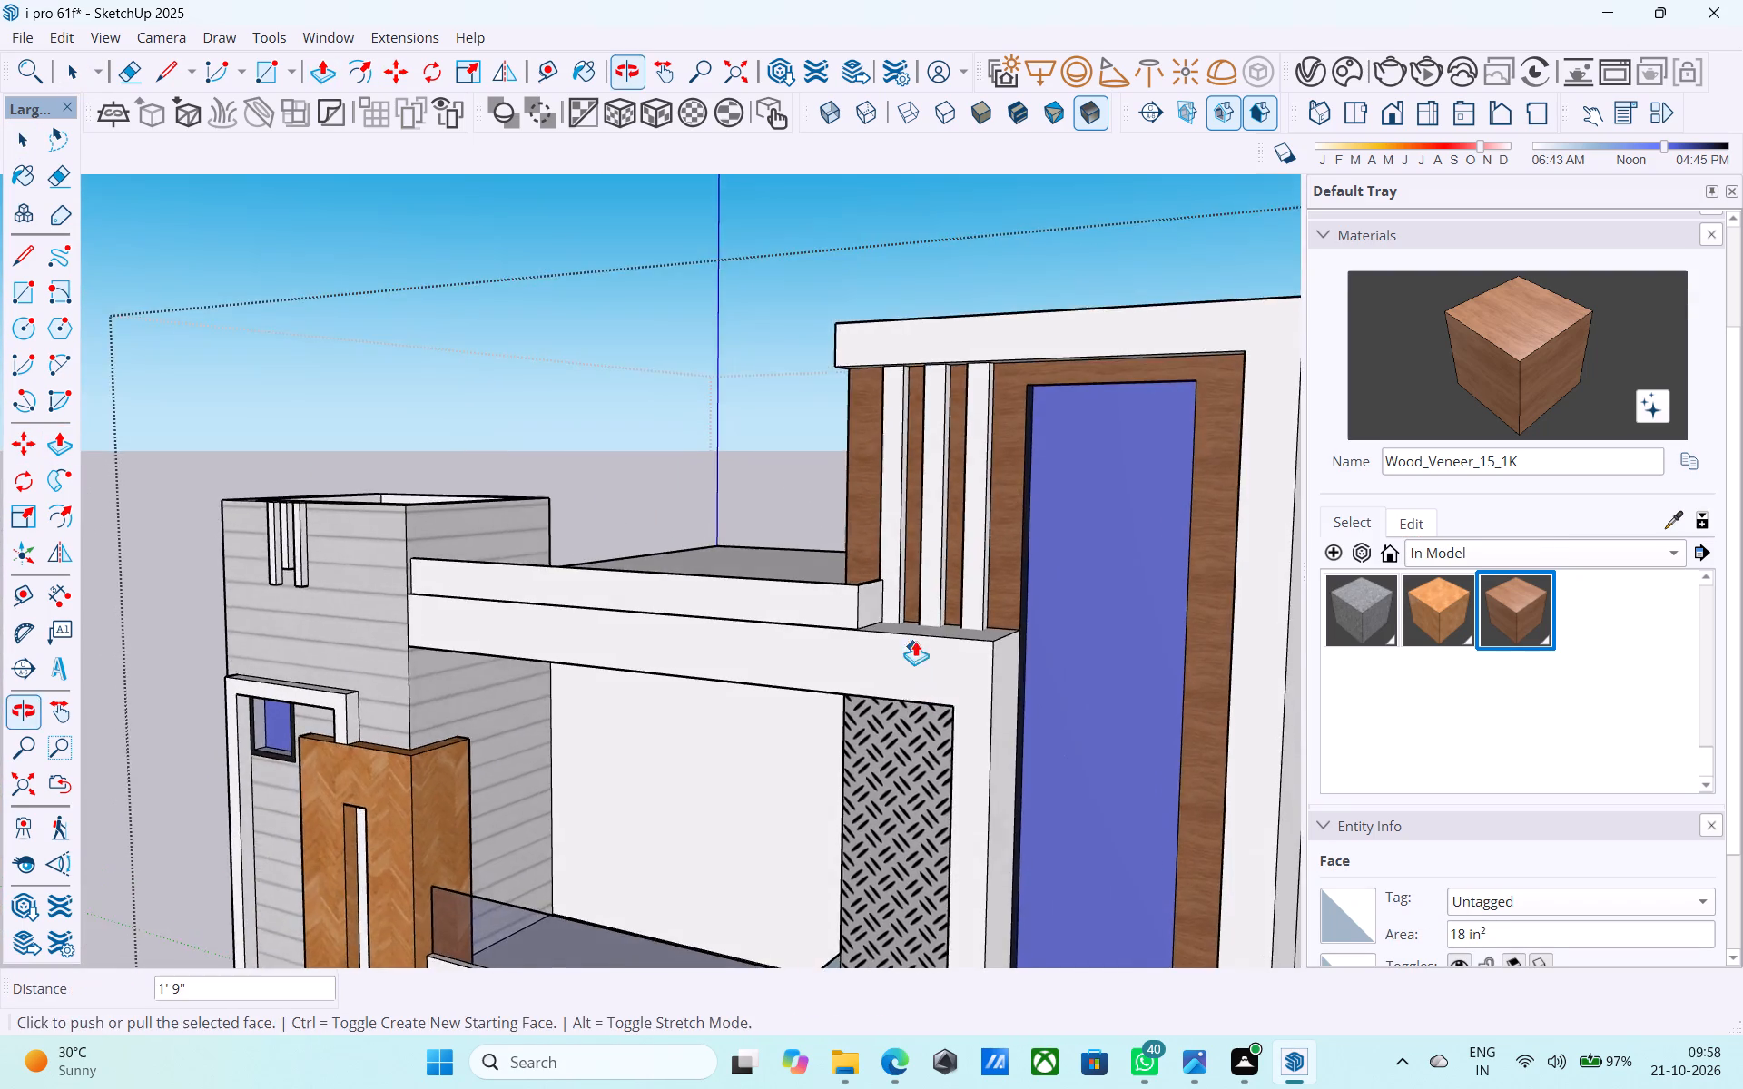
scroll(920, 591, "down", 1)
scroll(920, 591, "up", 1)
scroll(920, 591, "down", 4)
middle_click_drag(920, 590, 917, 741)
scroll(849, 662, "up", 4)
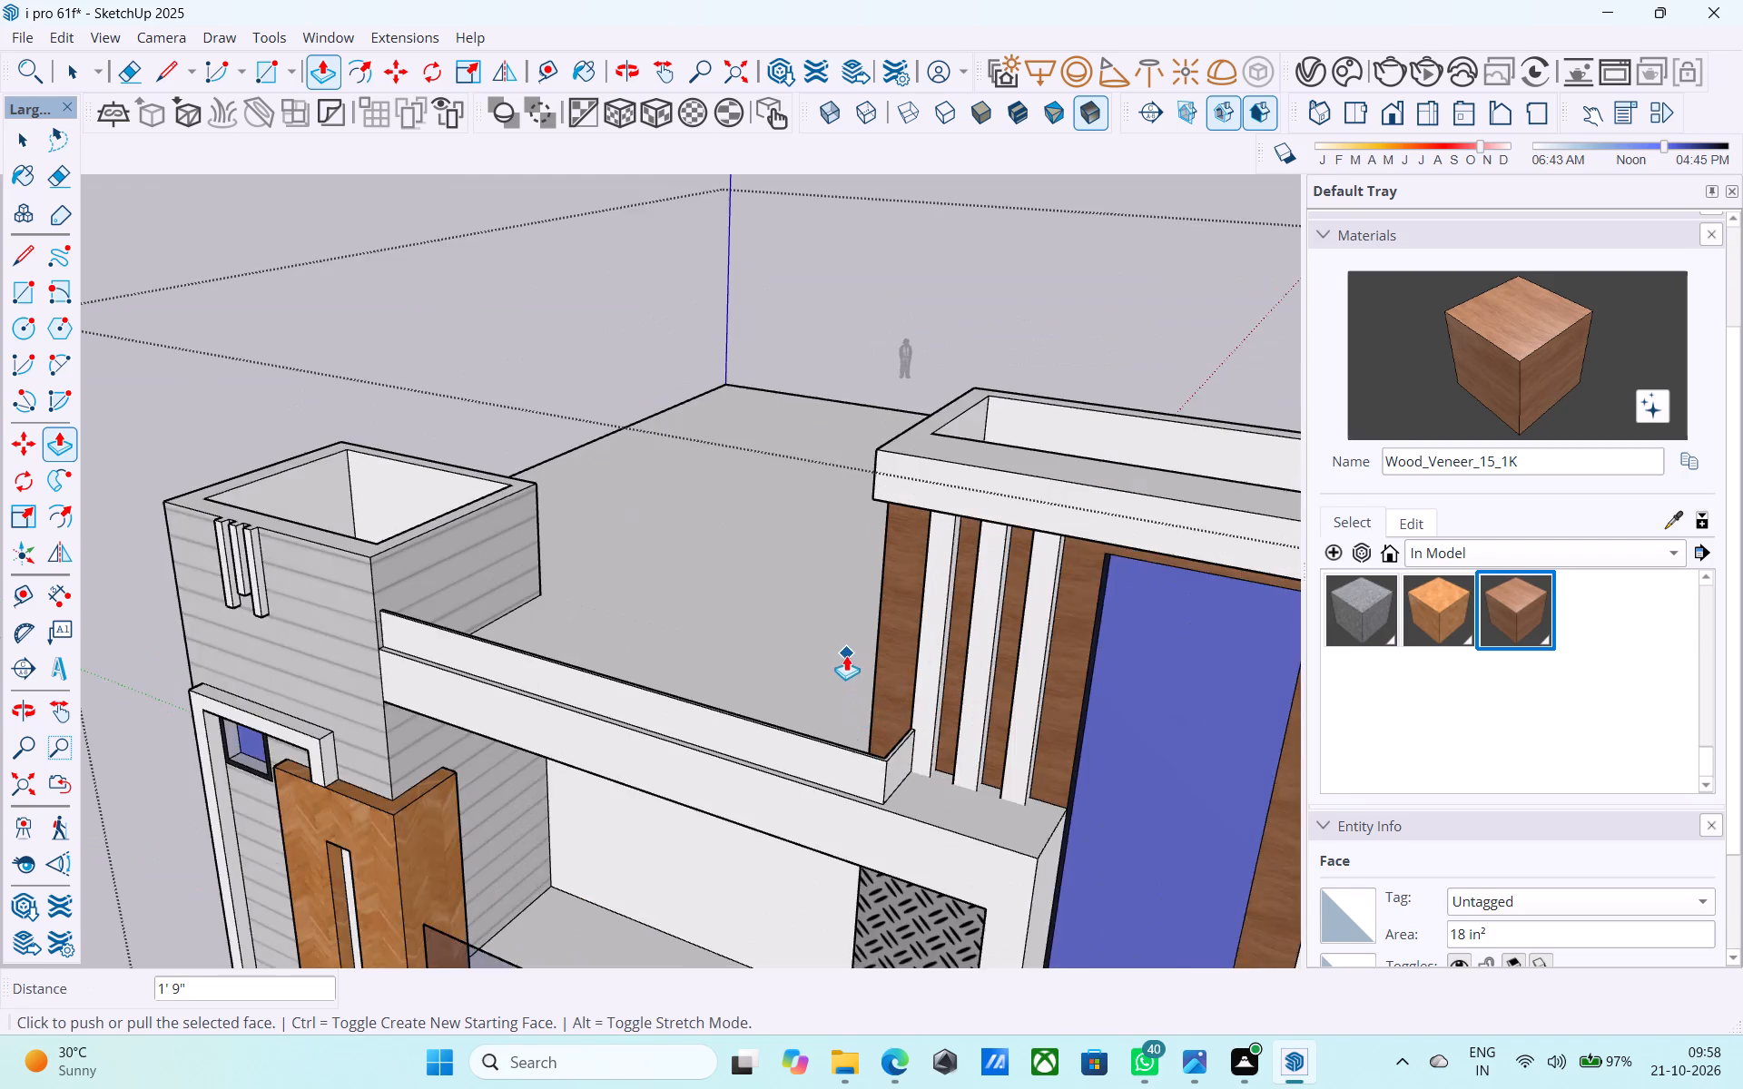
scroll(846, 655, "up", 3)
key("space")
middle_click_drag(725, 677, 745, 760, "shift")
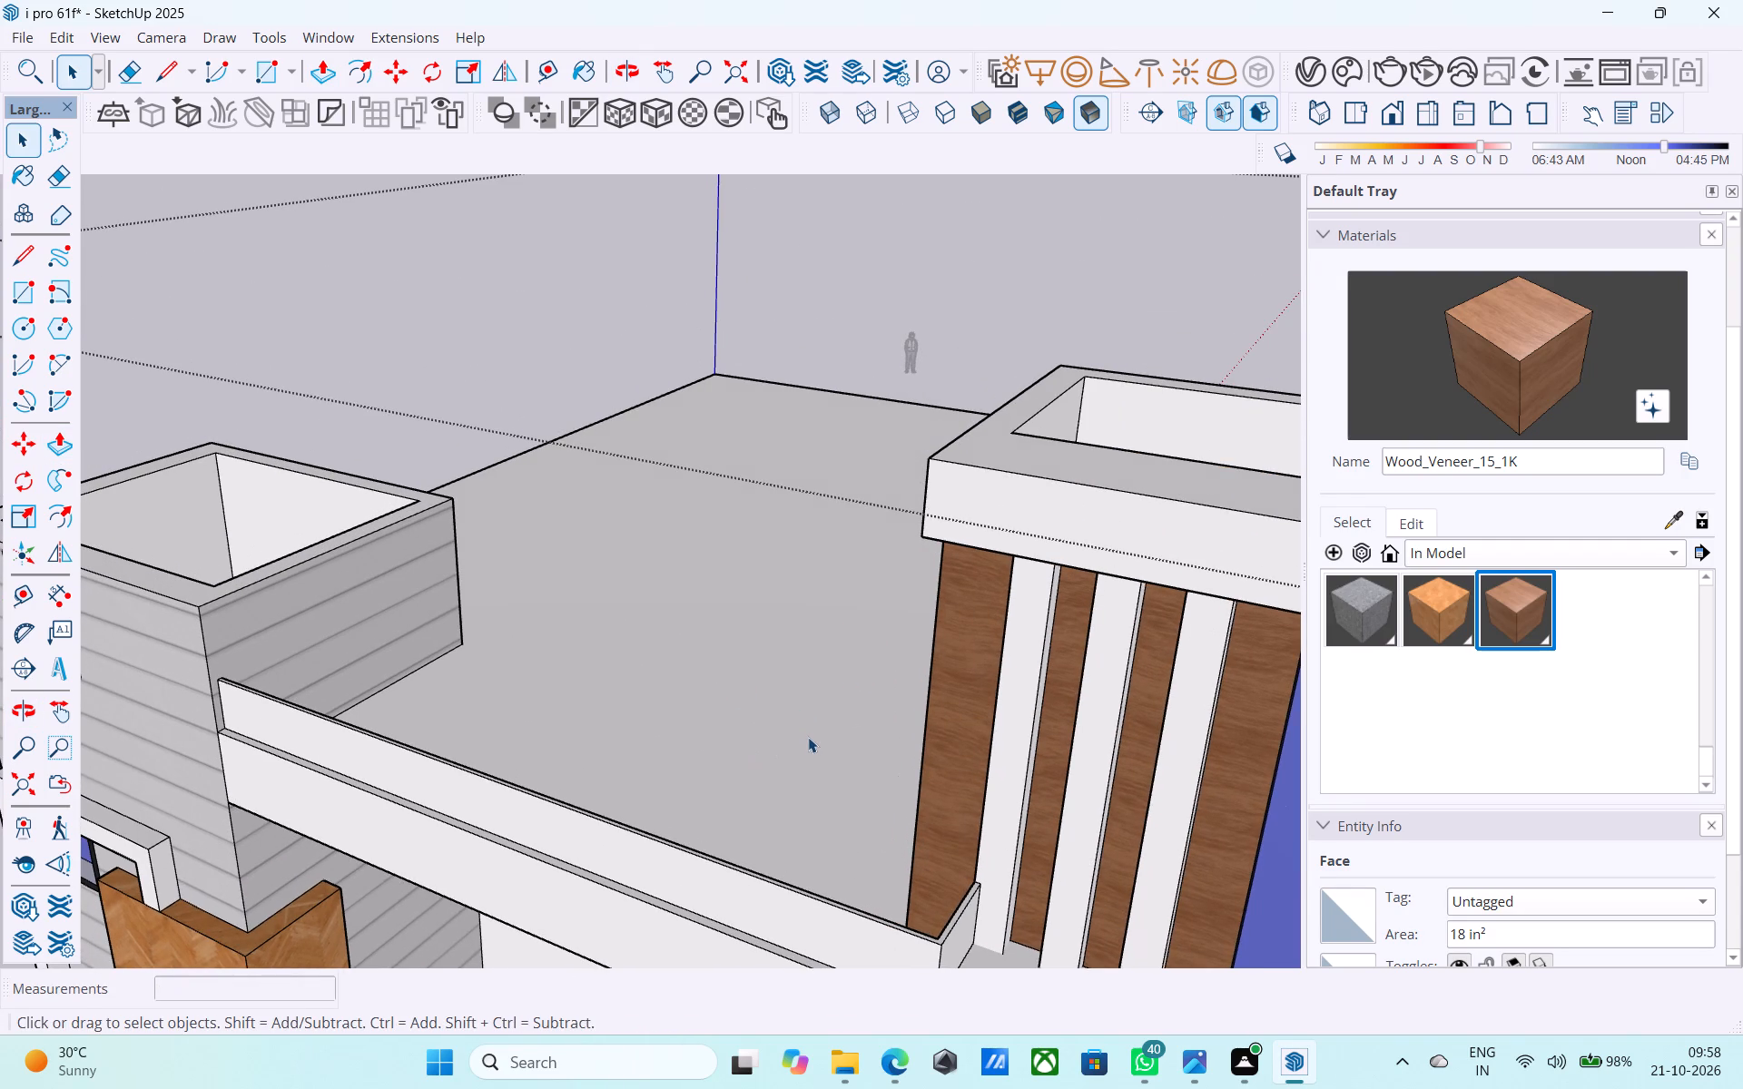
Examine the upper frame, the parapet and both towers from above and from the front.
scroll(808, 737, "down", 4)
middle_click_drag(808, 737, 325, 830)
middle_click_drag(275, 378, 242, 495)
scroll(223, 541, "up", 9)
middle_click_drag(360, 586, 830, 437)
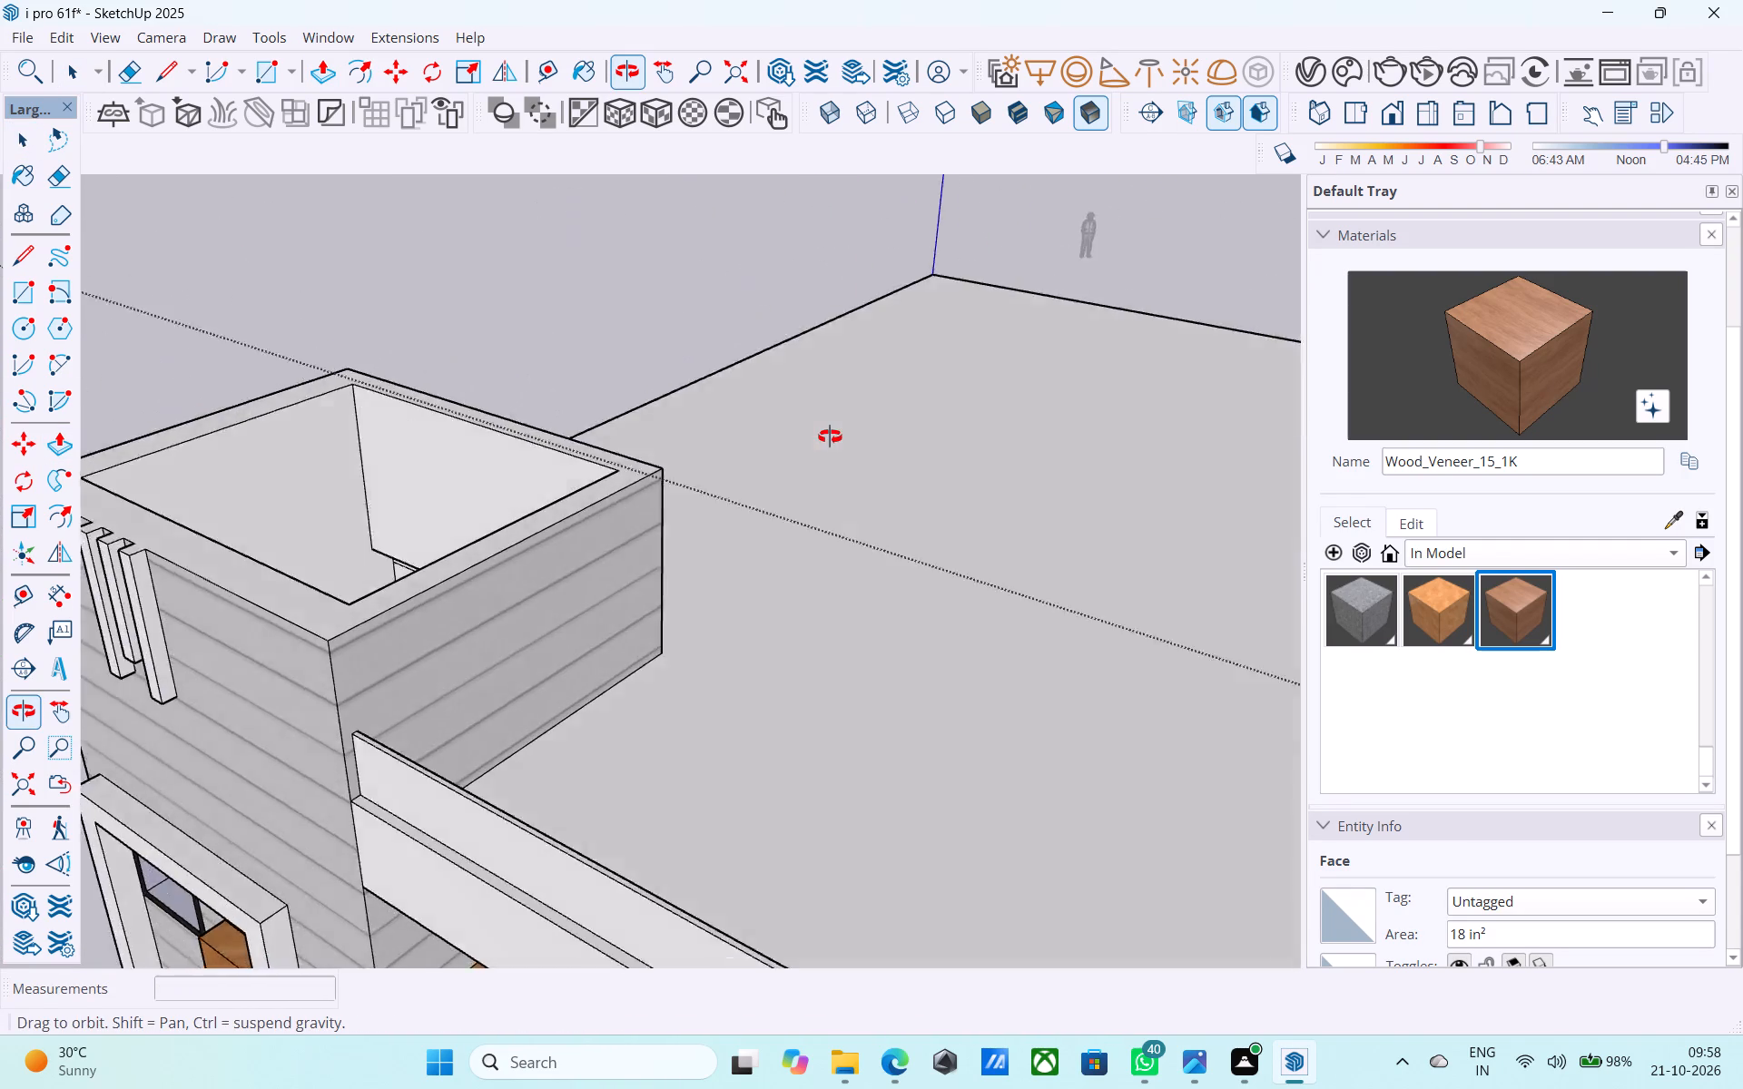
middle_click_drag(830, 437, 887, 280)
scroll(795, 315, "down", 5)
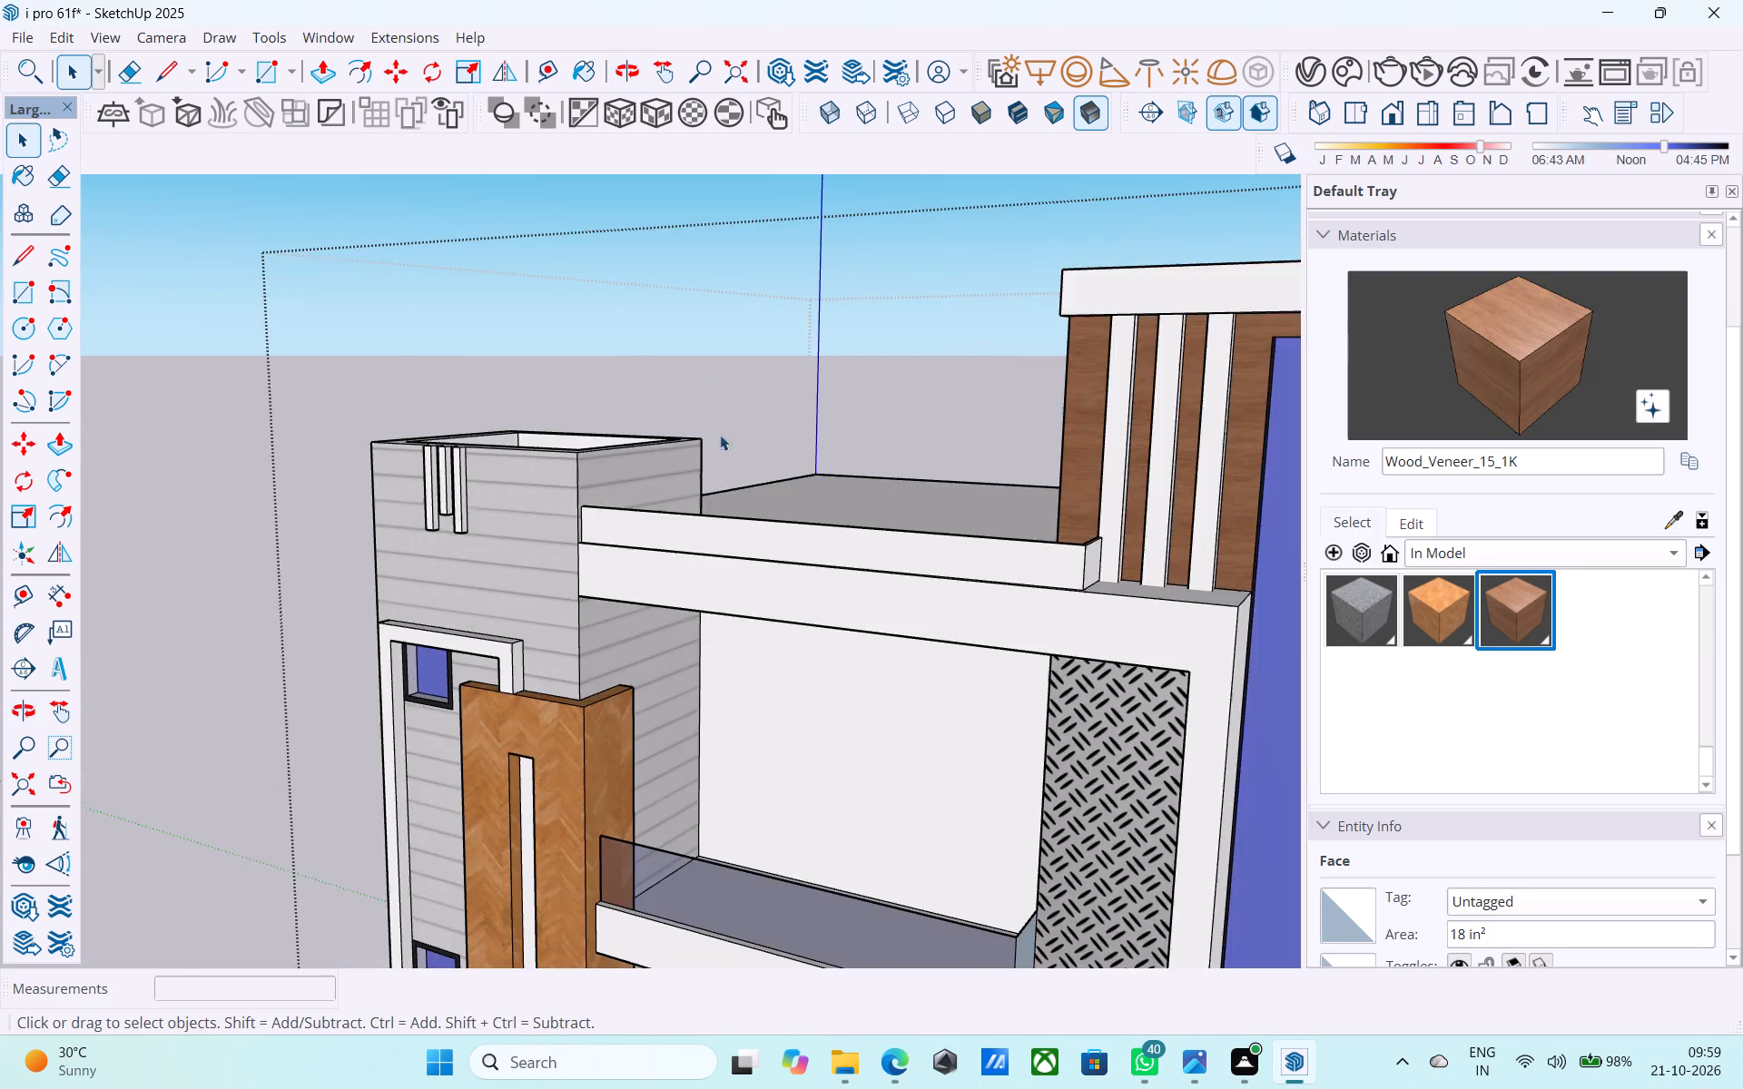
scroll(720, 435, "down", 7)
middle_click_drag(545, 449, 517, 486)
scroll(514, 492, "up", 5)
scroll(255, 532, "down", 6)
scroll(605, 563, "up", 5)
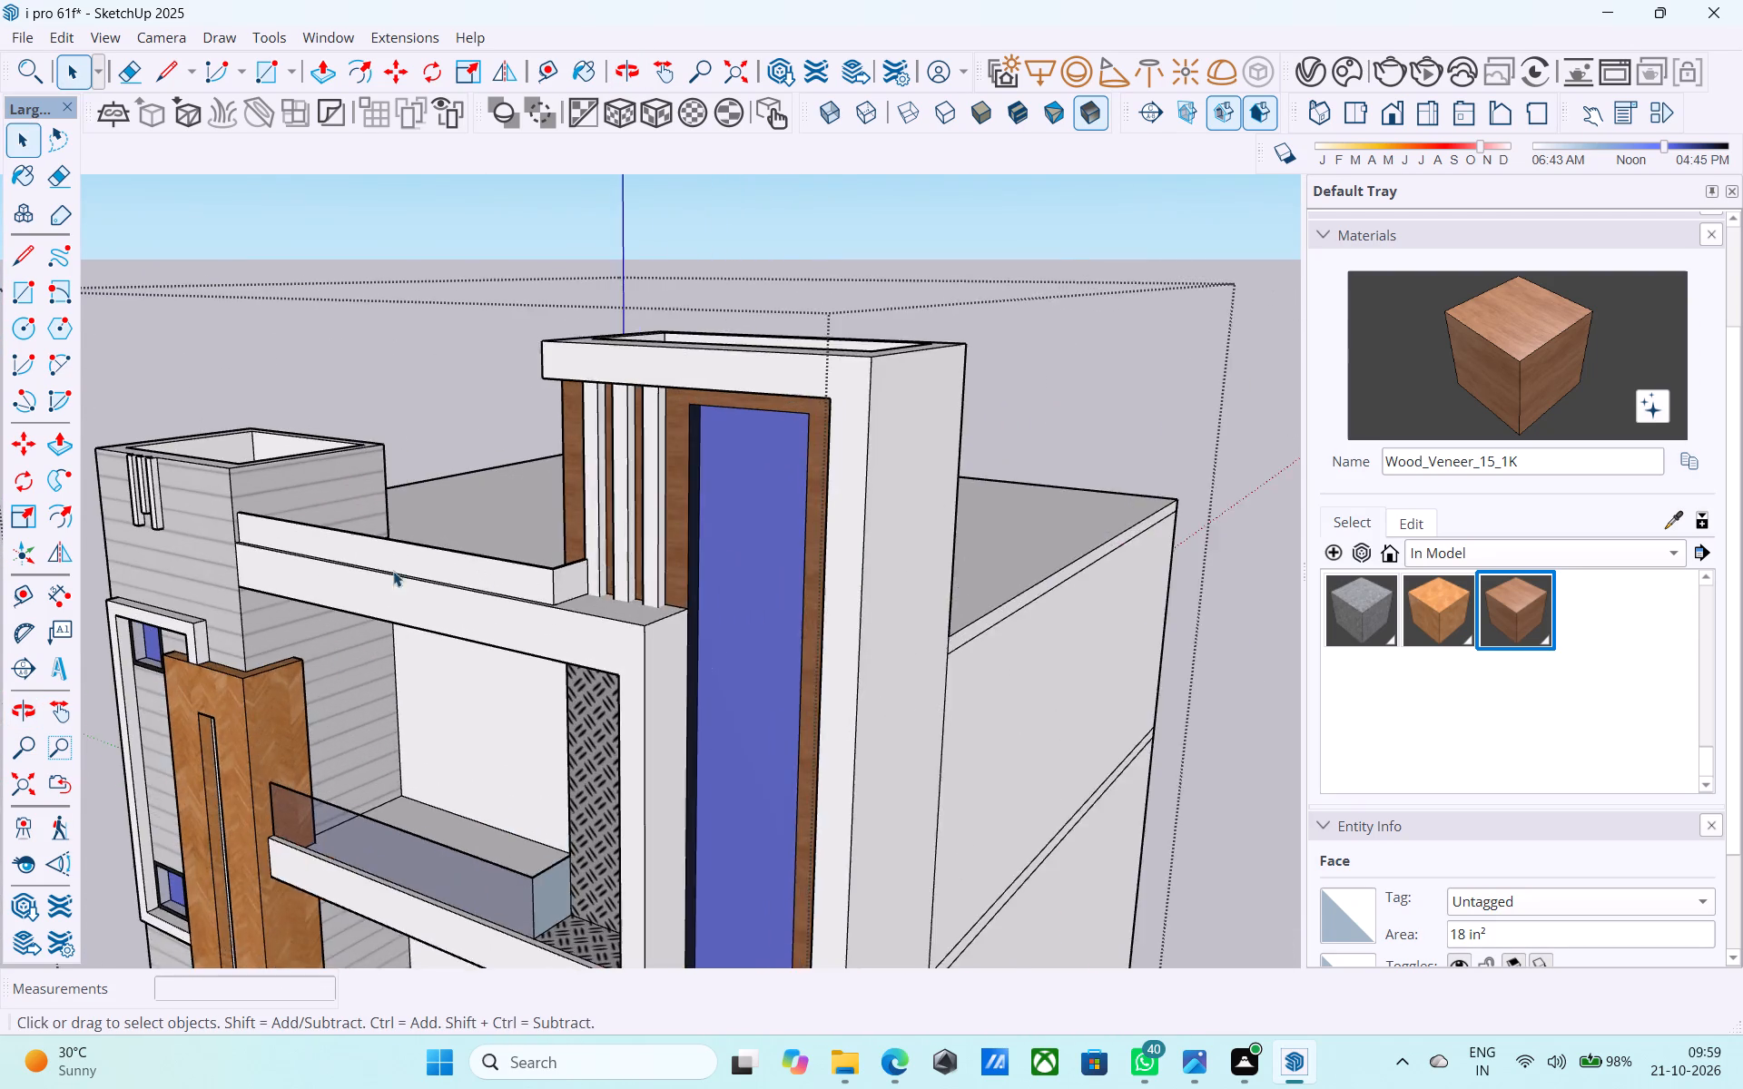
scroll(280, 555, "up", 2)
scroll(864, 434, "down", 3)
scroll(601, 472, "up", 4)
scroll(610, 467, "down", 4)
middle_click_drag(695, 458, 743, 446)
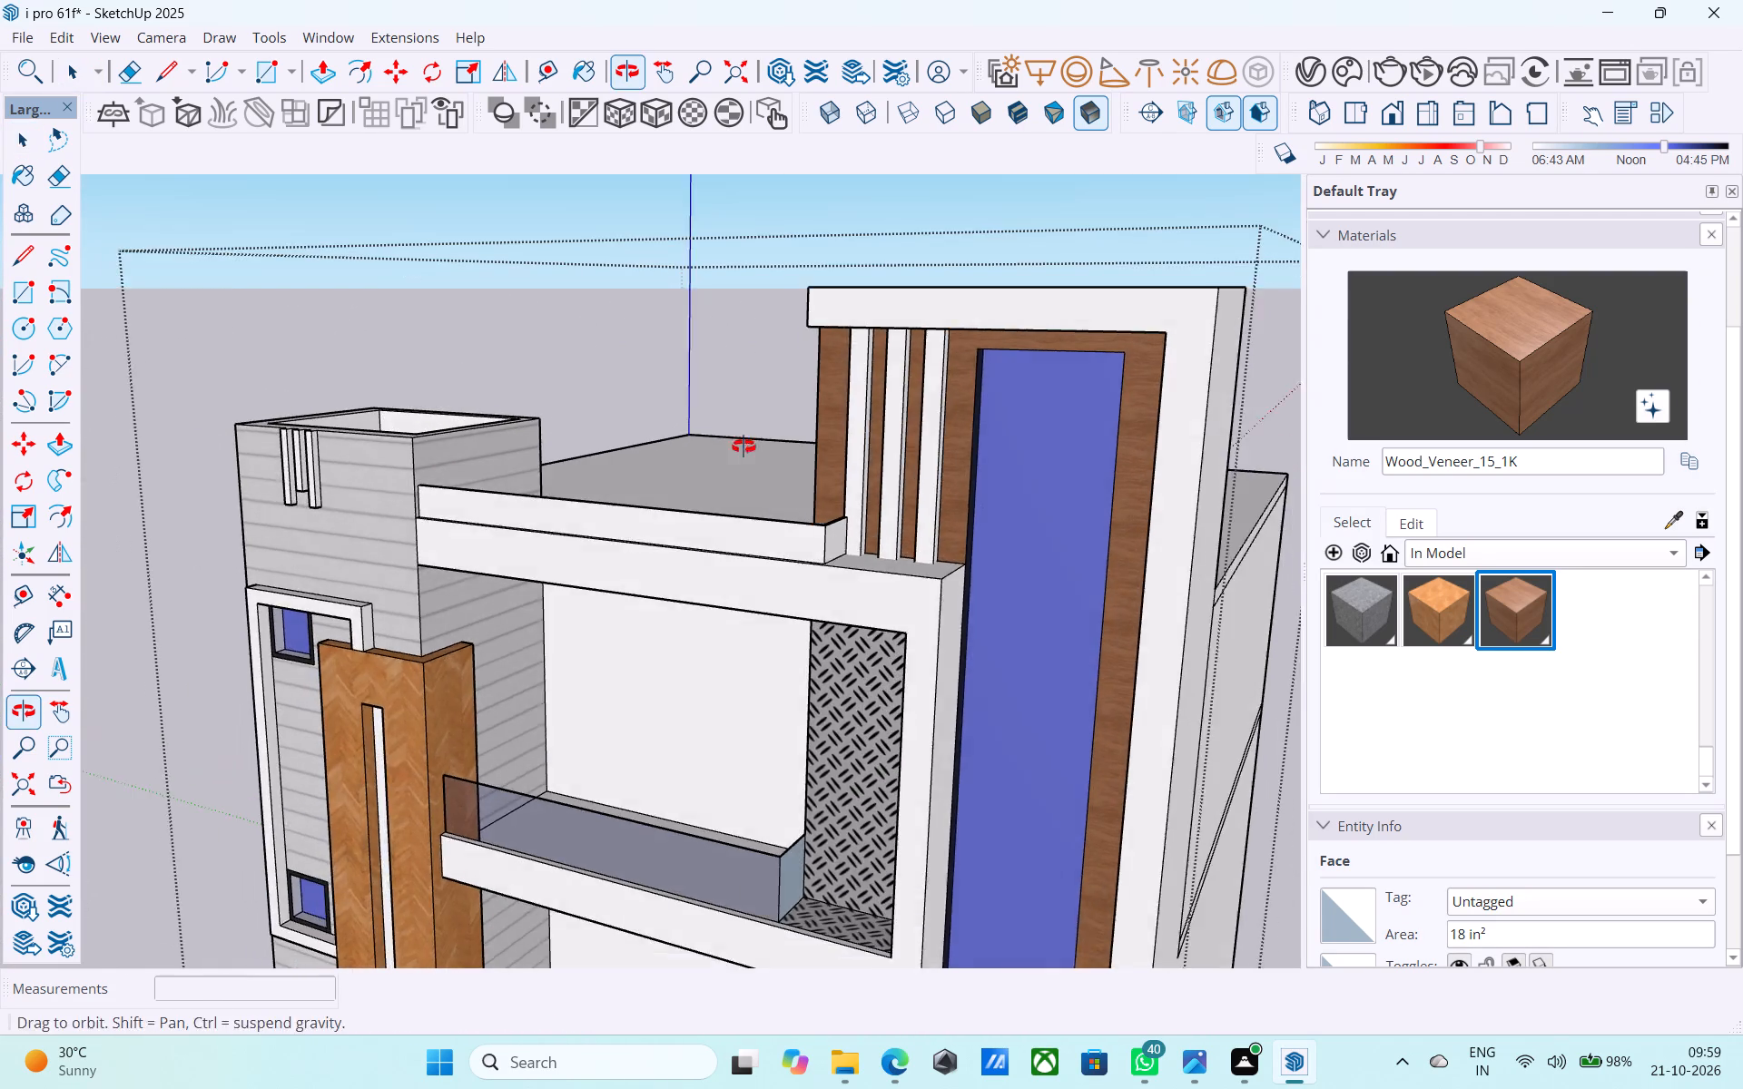
middle_click_drag(743, 446, 753, 446)
scroll(1226, 367, "down", 4)
scroll(809, 443, "up", 5)
scroll(666, 481, "down", 5)
middle_click_drag(649, 475, 618, 474)
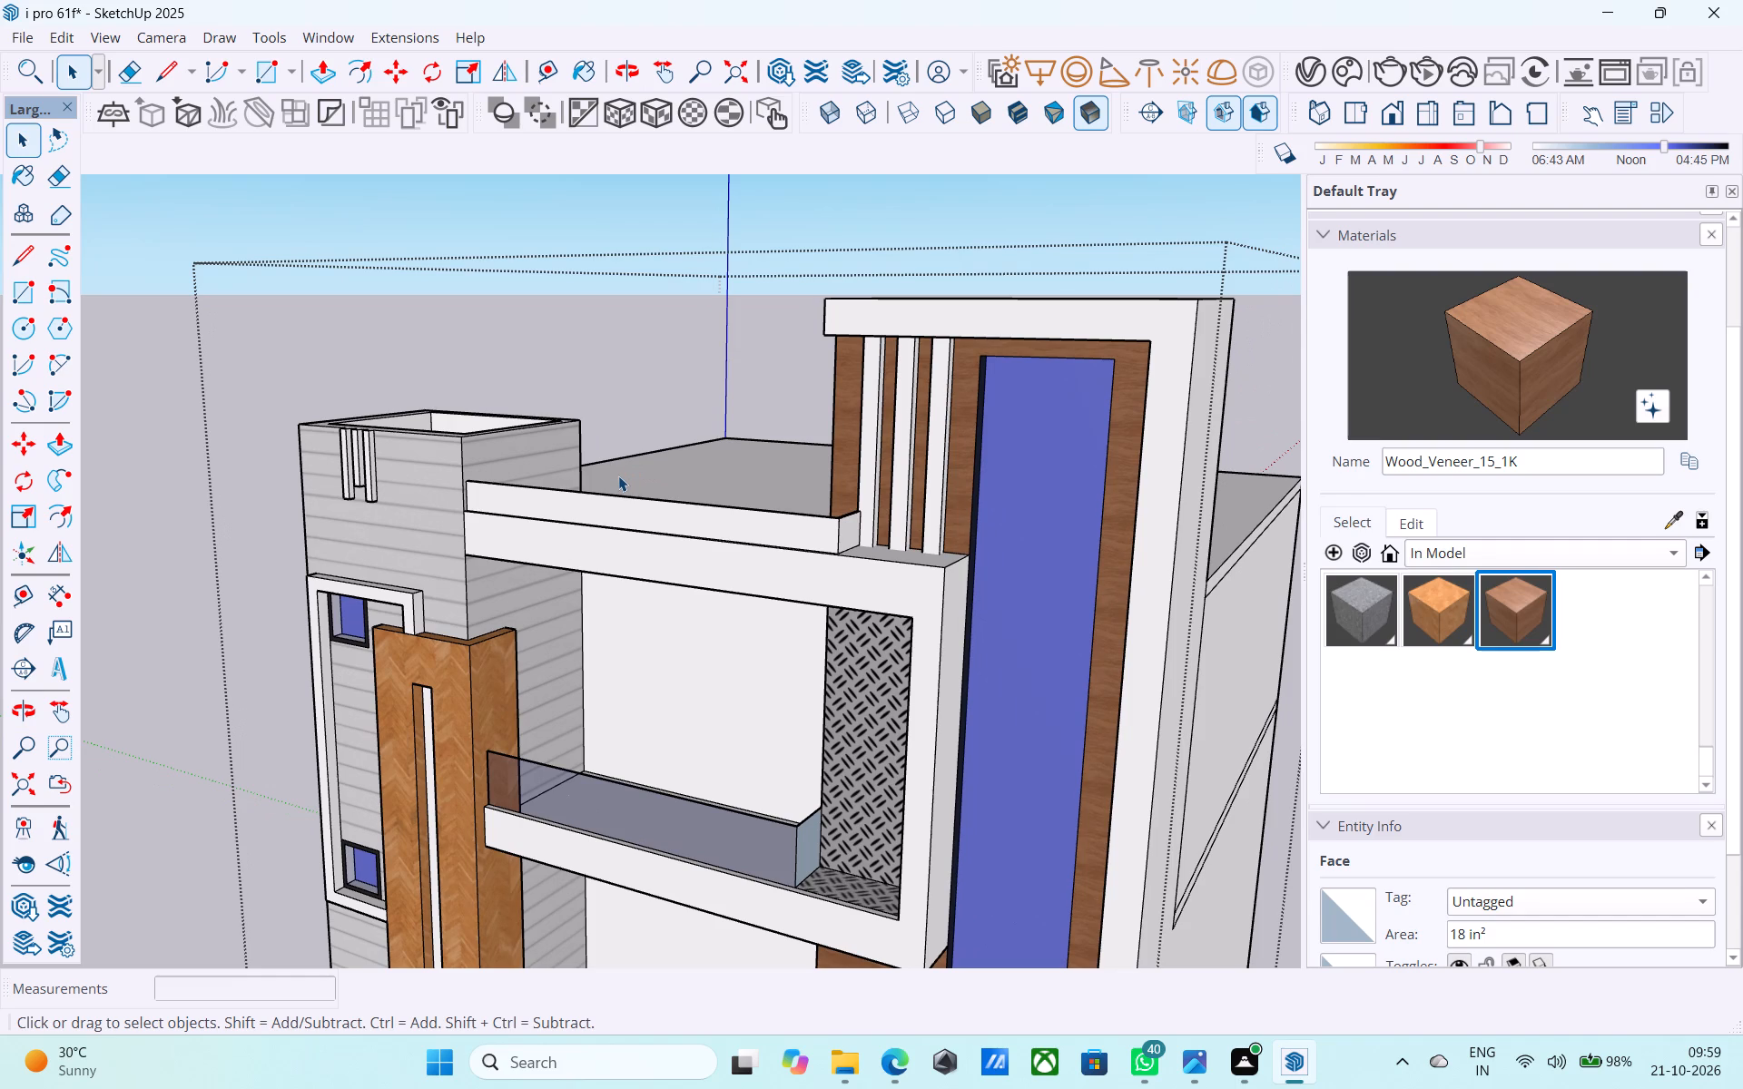
middle_click(618, 476)
Copy the parapet's vertical end edge beside the grooved tower across the front face to the far corner, dividing the span into 40.
scroll(618, 476, "up", 1)
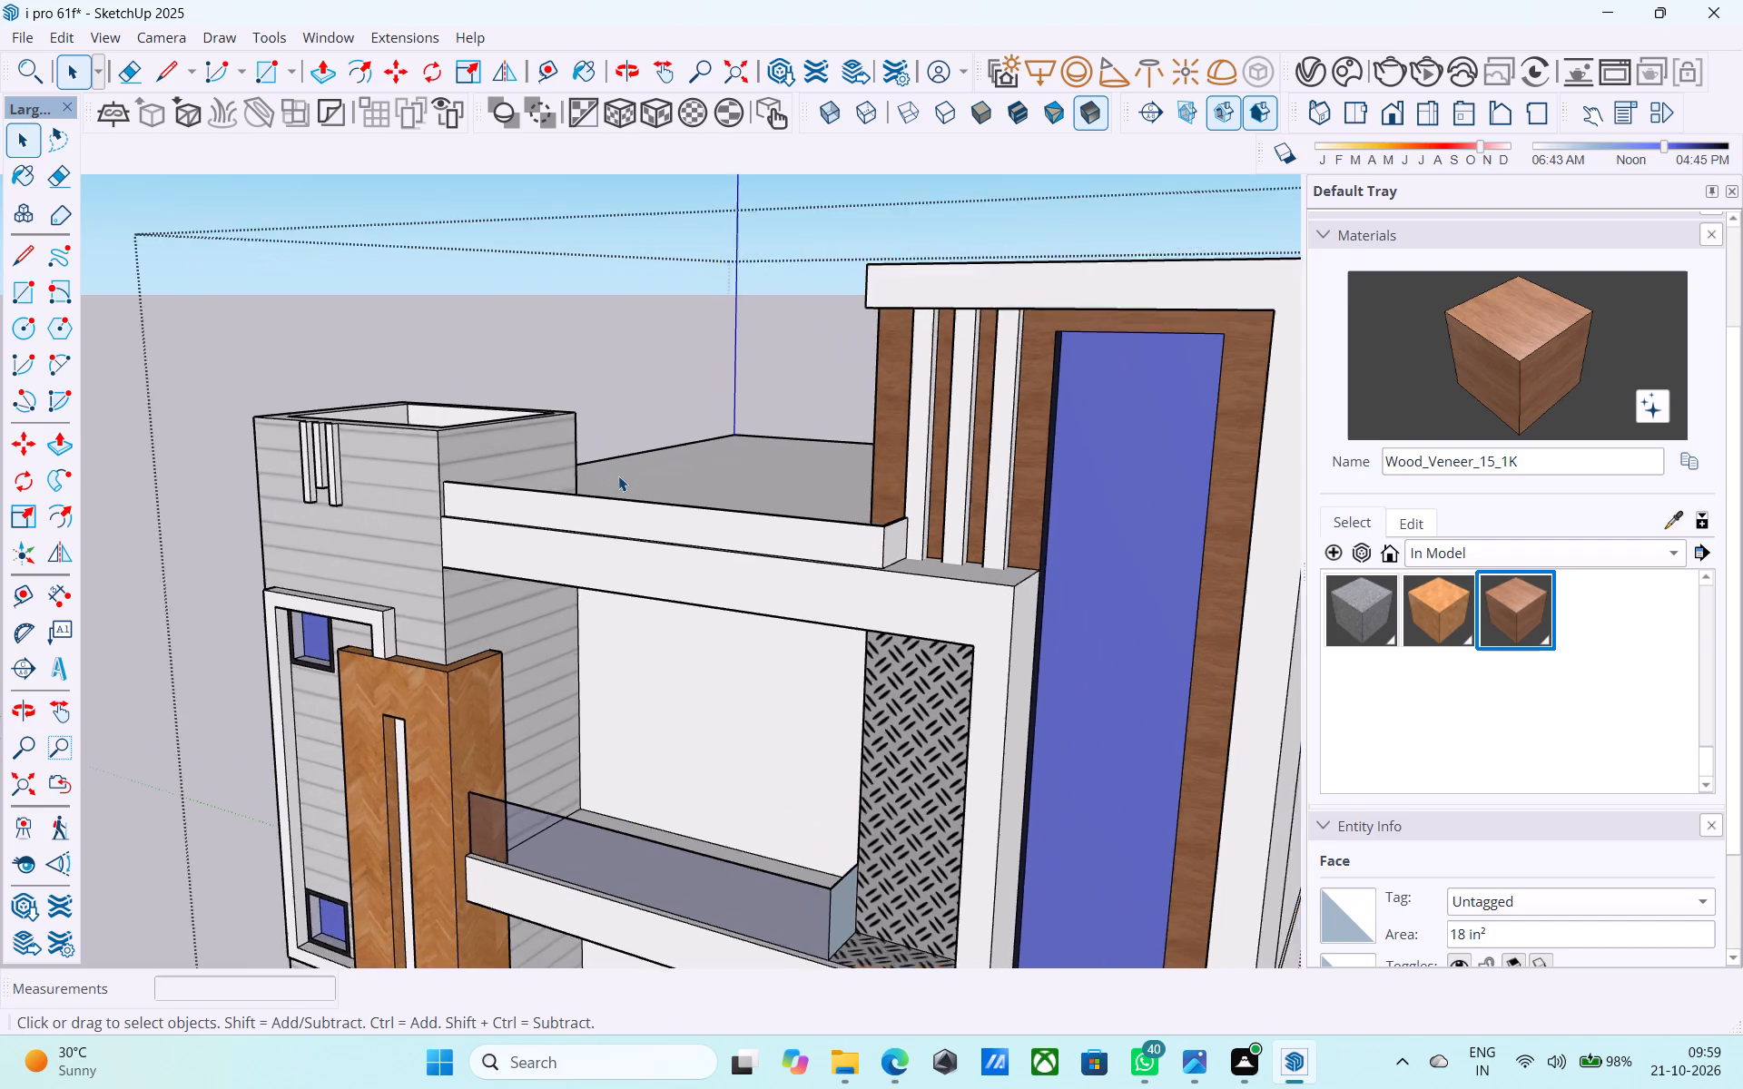
scroll(618, 476, "up", 1)
scroll(418, 520, "up", 4)
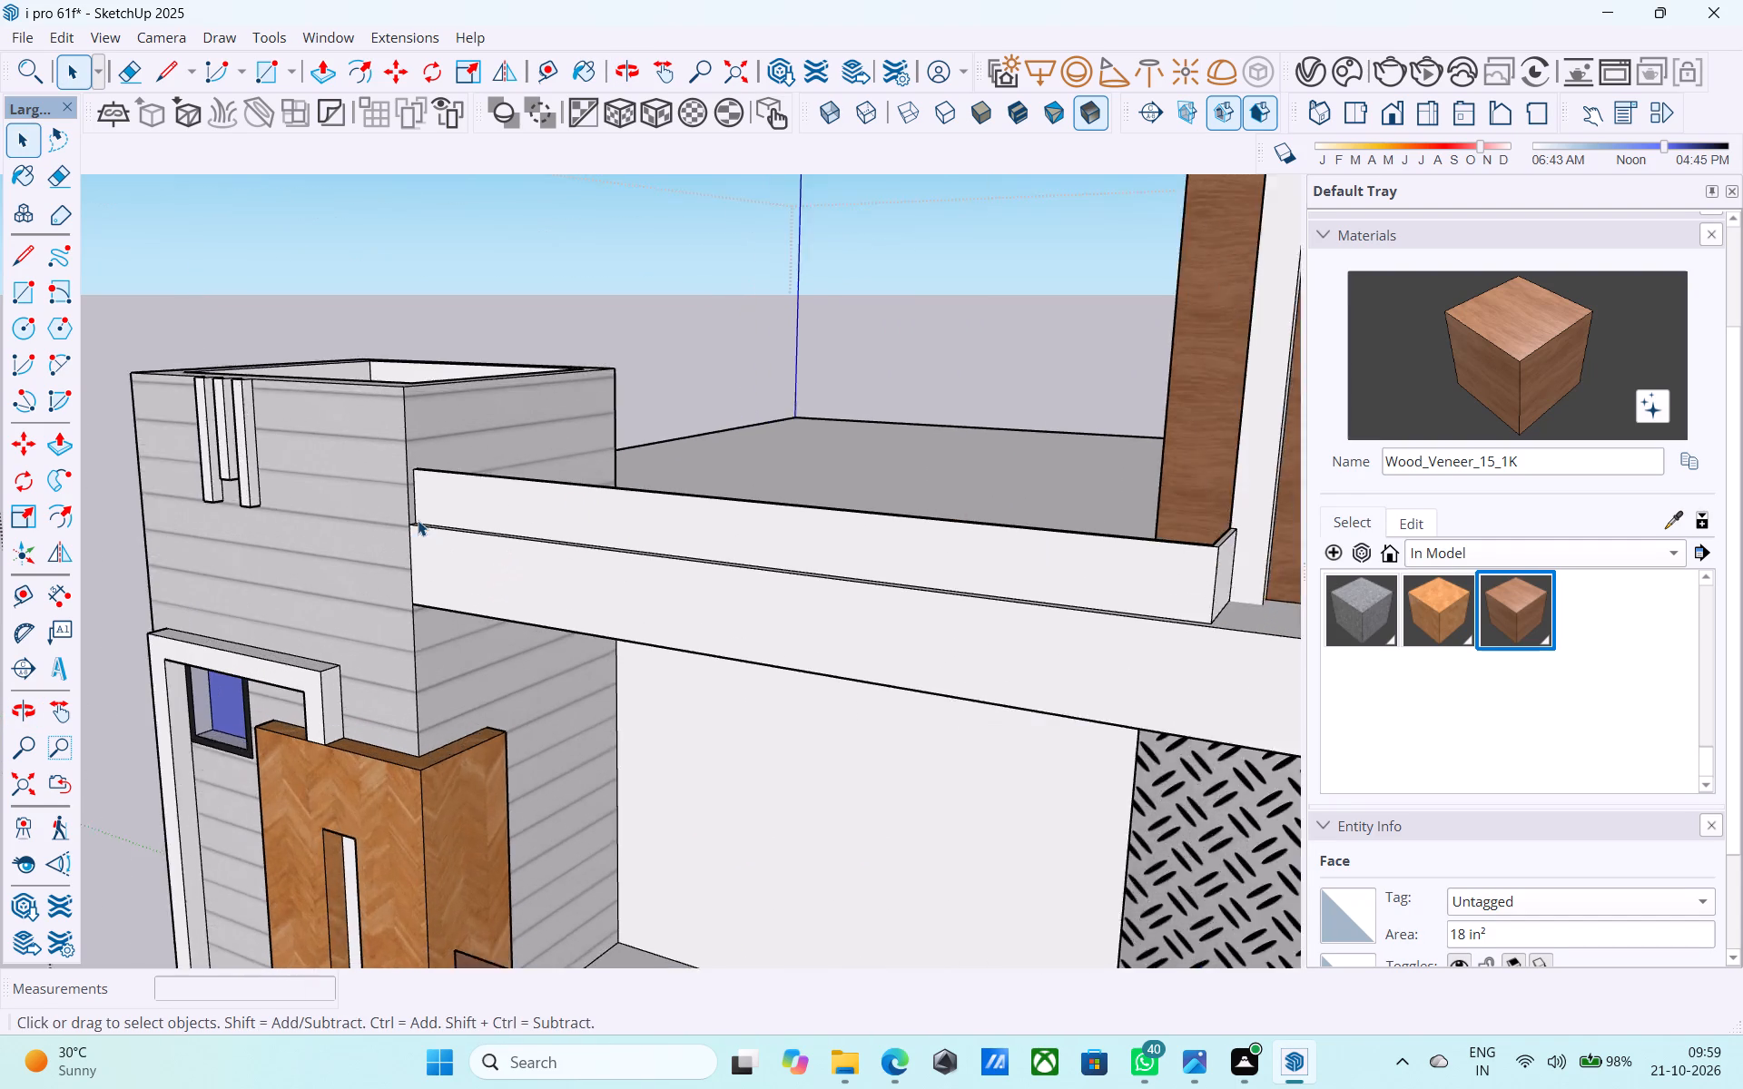
scroll(418, 520, "up", 2)
left_click(413, 509)
key("m")
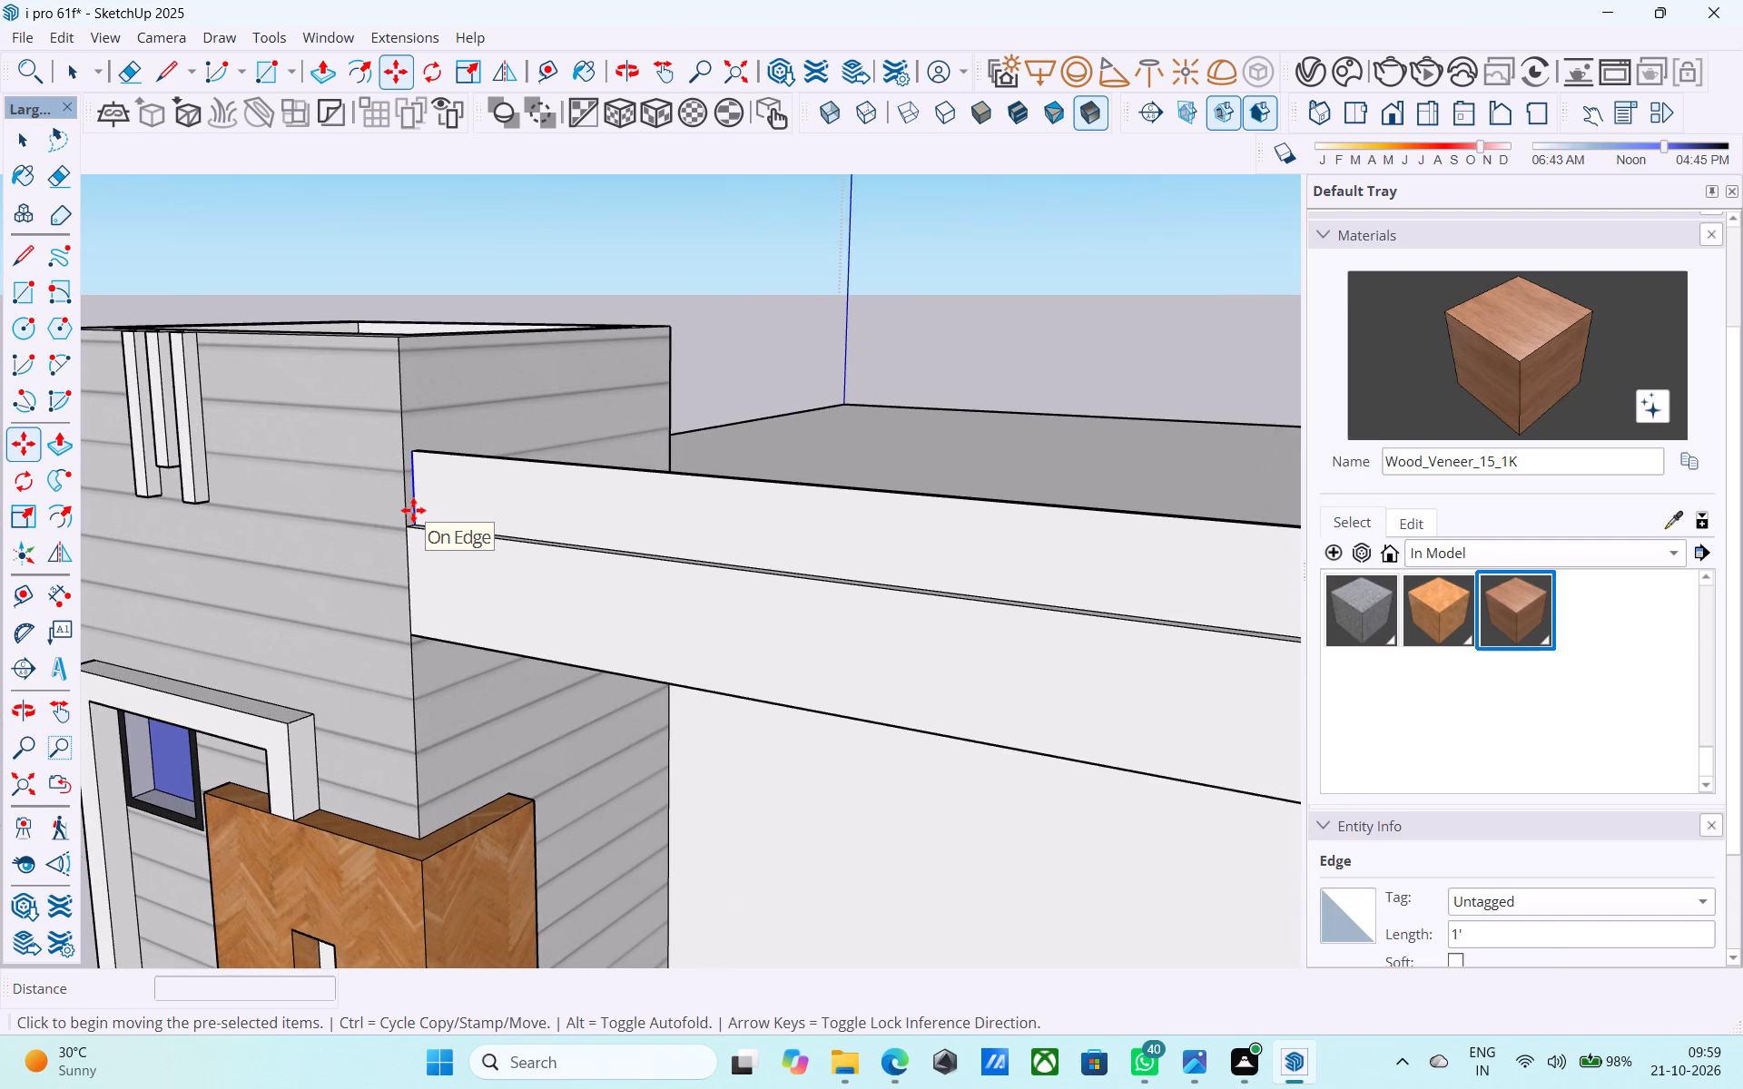
left_click(415, 459)
scroll(360, 478, "down", 6)
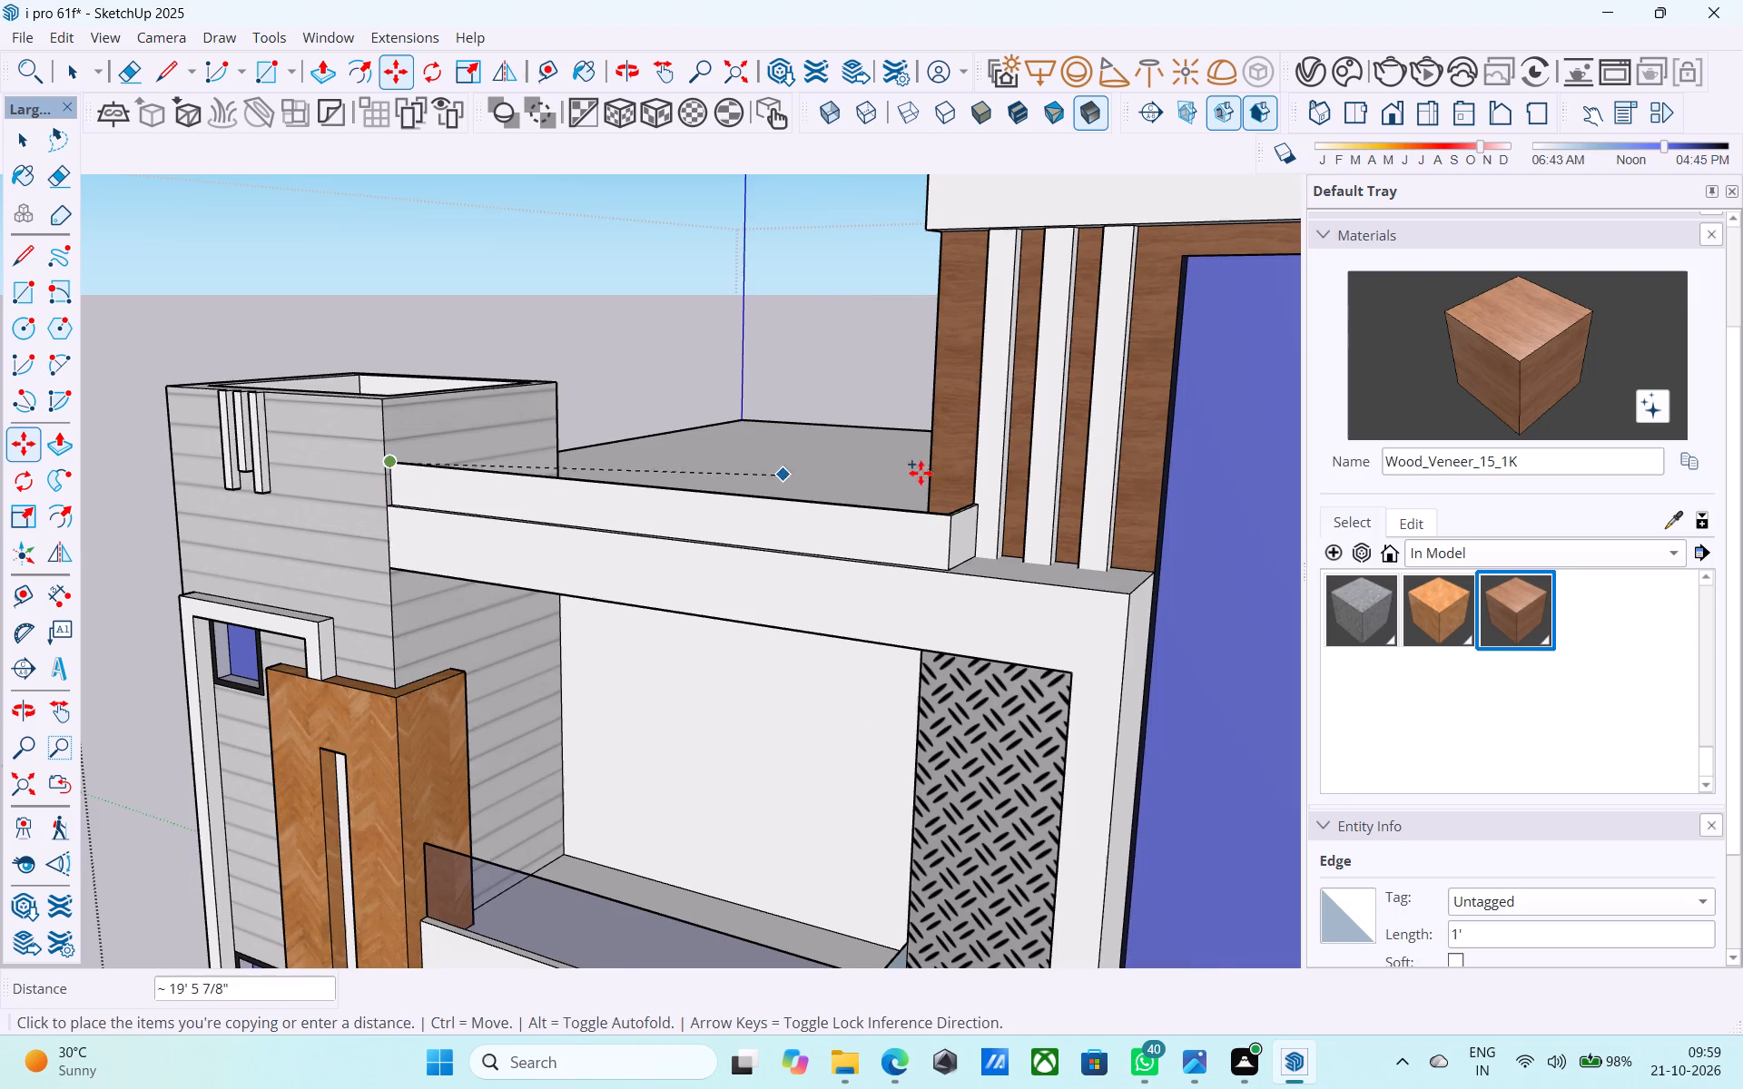
scroll(945, 532, "up", 4)
left_click(949, 508)
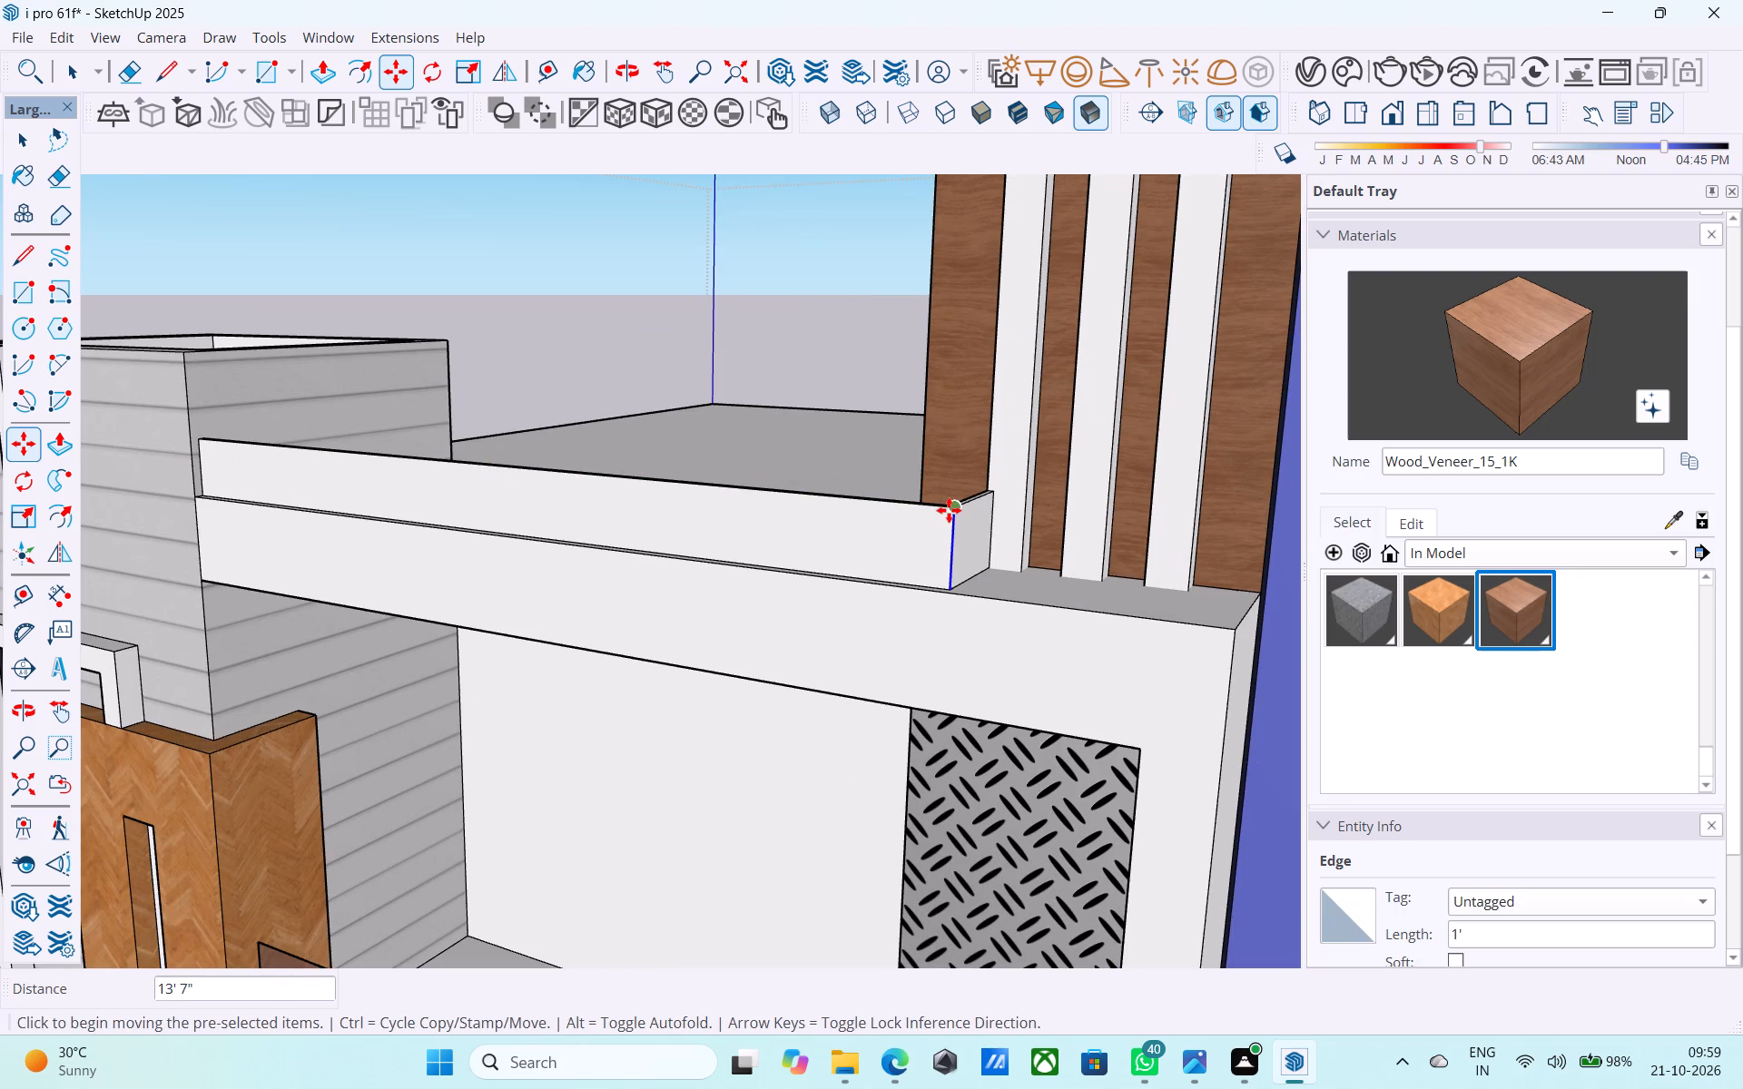
key("slash")
type("40")
key("Return")
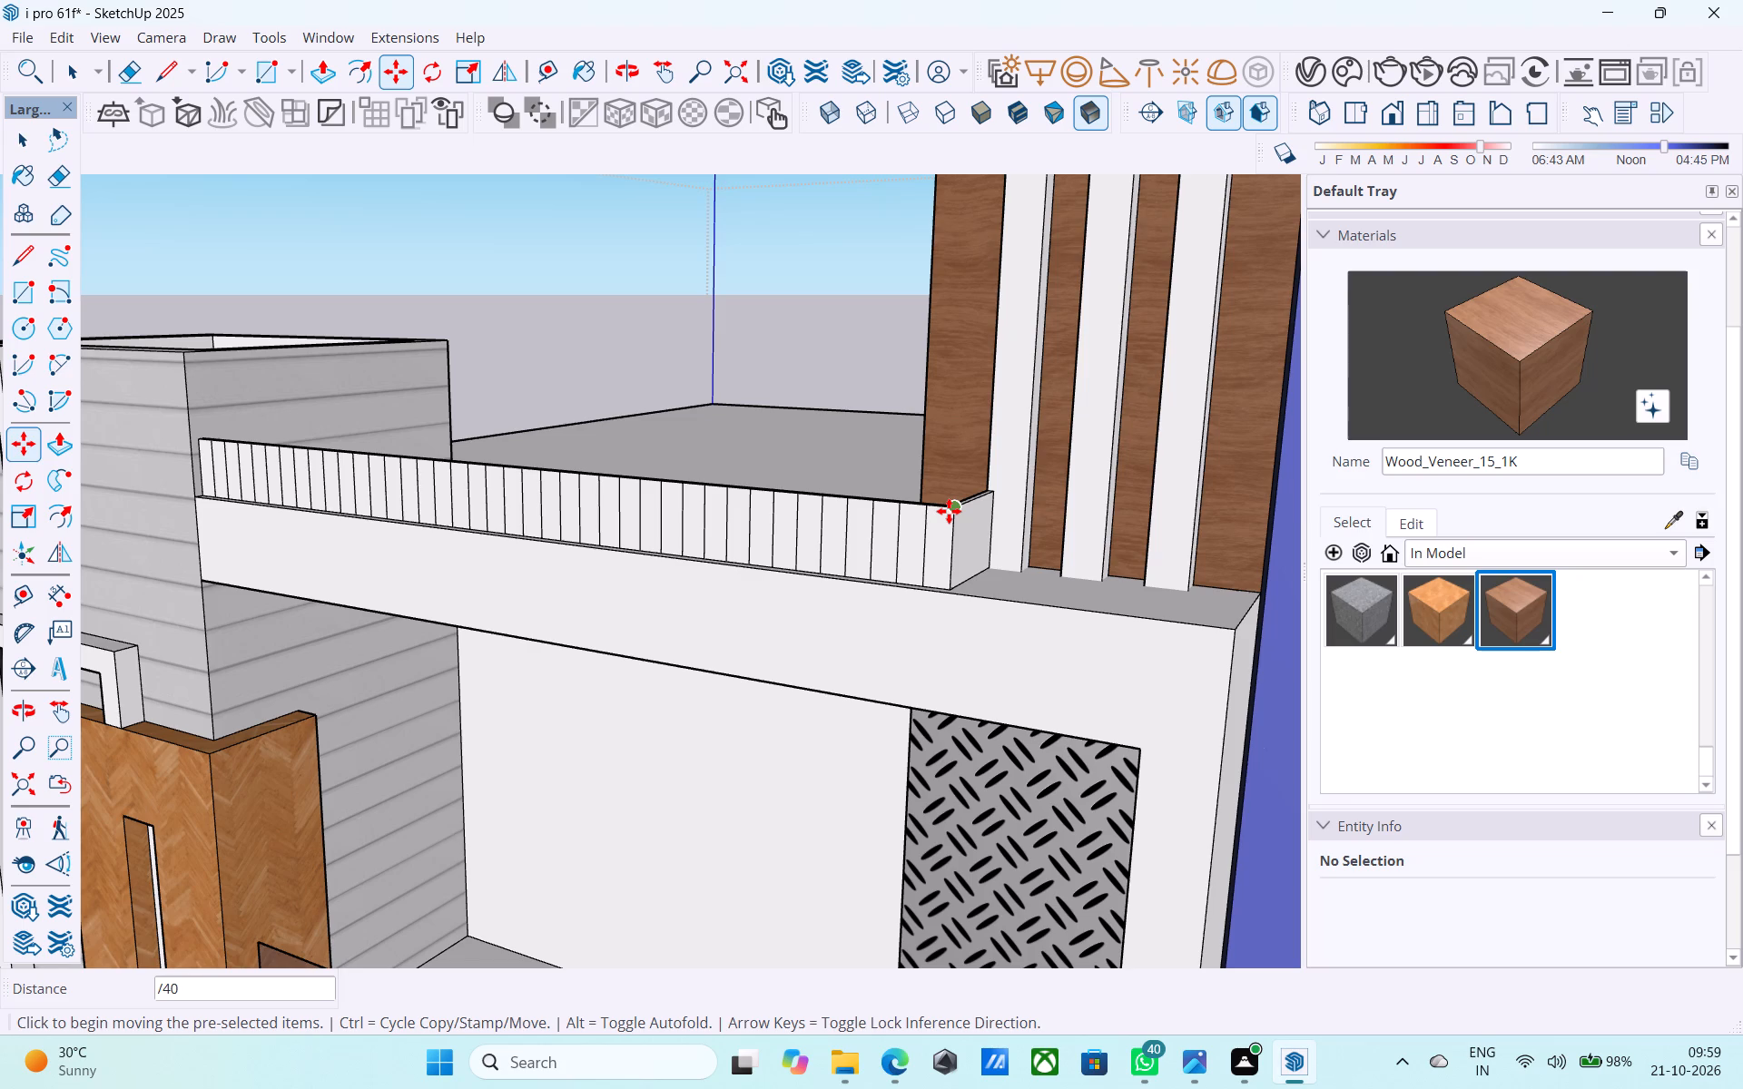
Copy the parapet's corner edge to the end of its short return face, dividing the span first by 6, then by 5.
scroll(1033, 445, "down", 3)
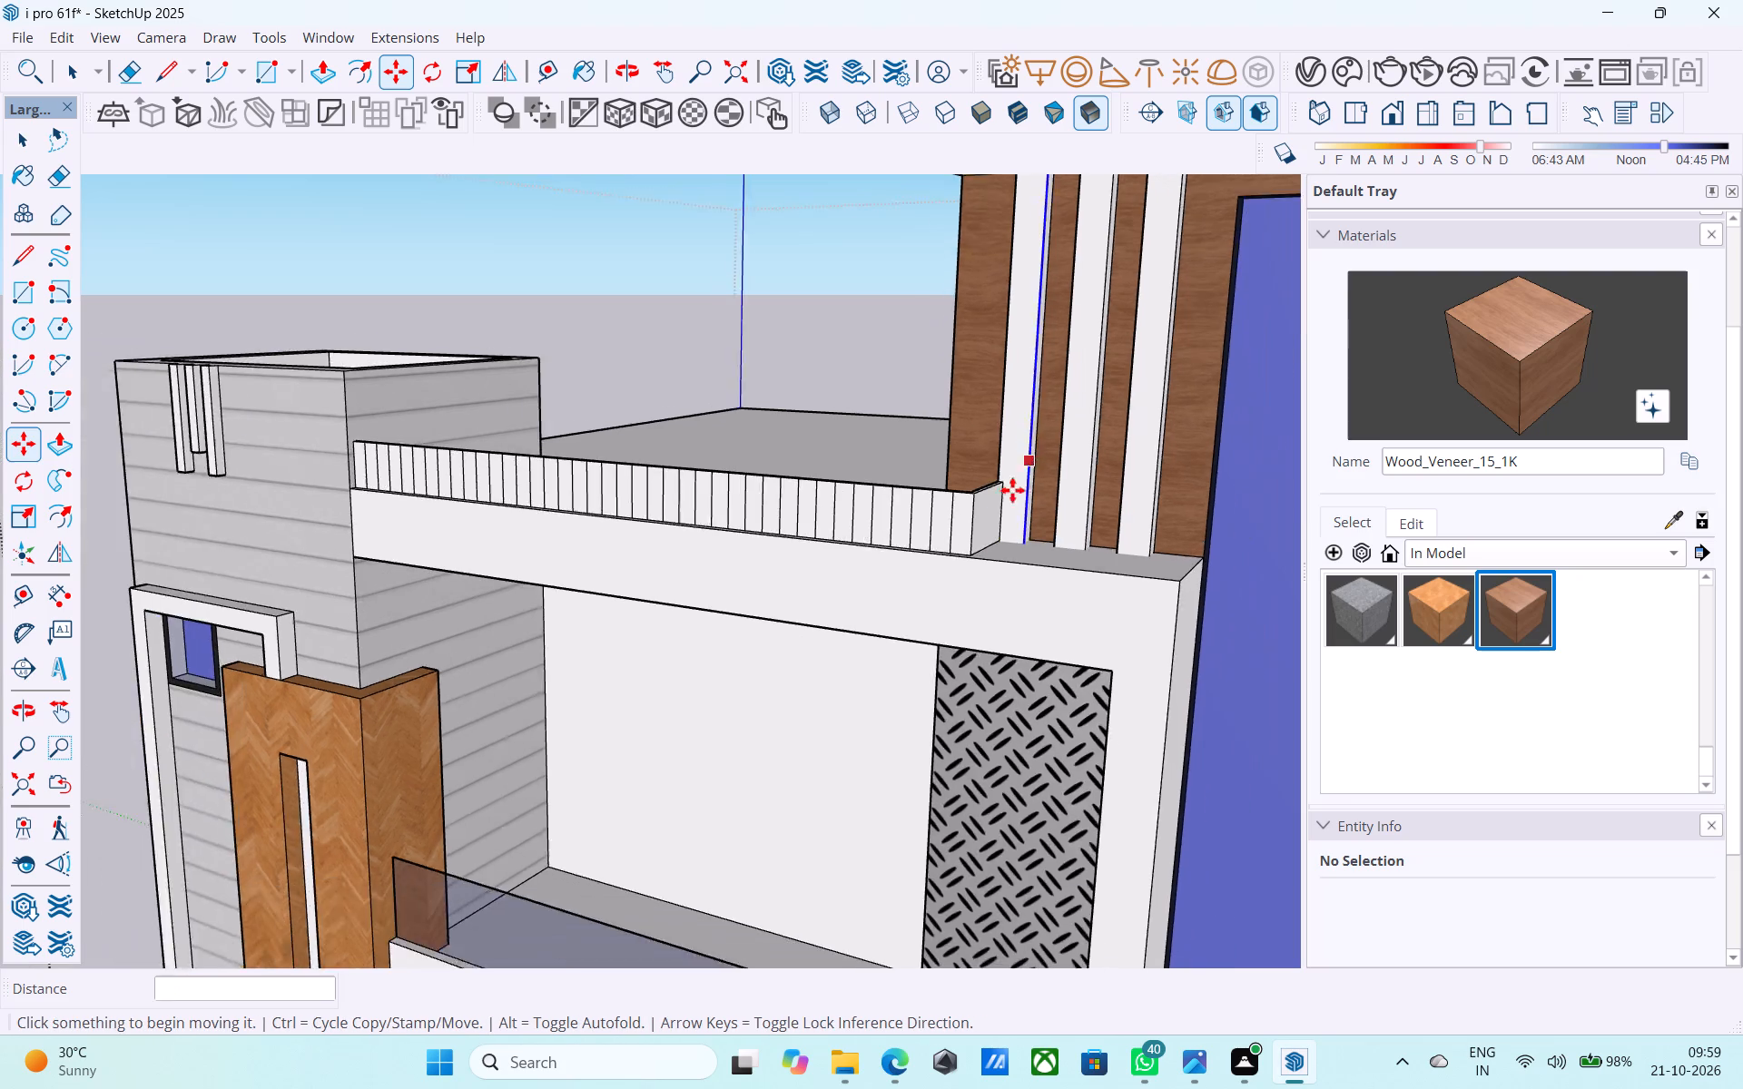
middle_click_drag(992, 520, 881, 634)
scroll(960, 465, "up", 6)
middle_click_drag(1016, 599, 998, 594)
key("space")
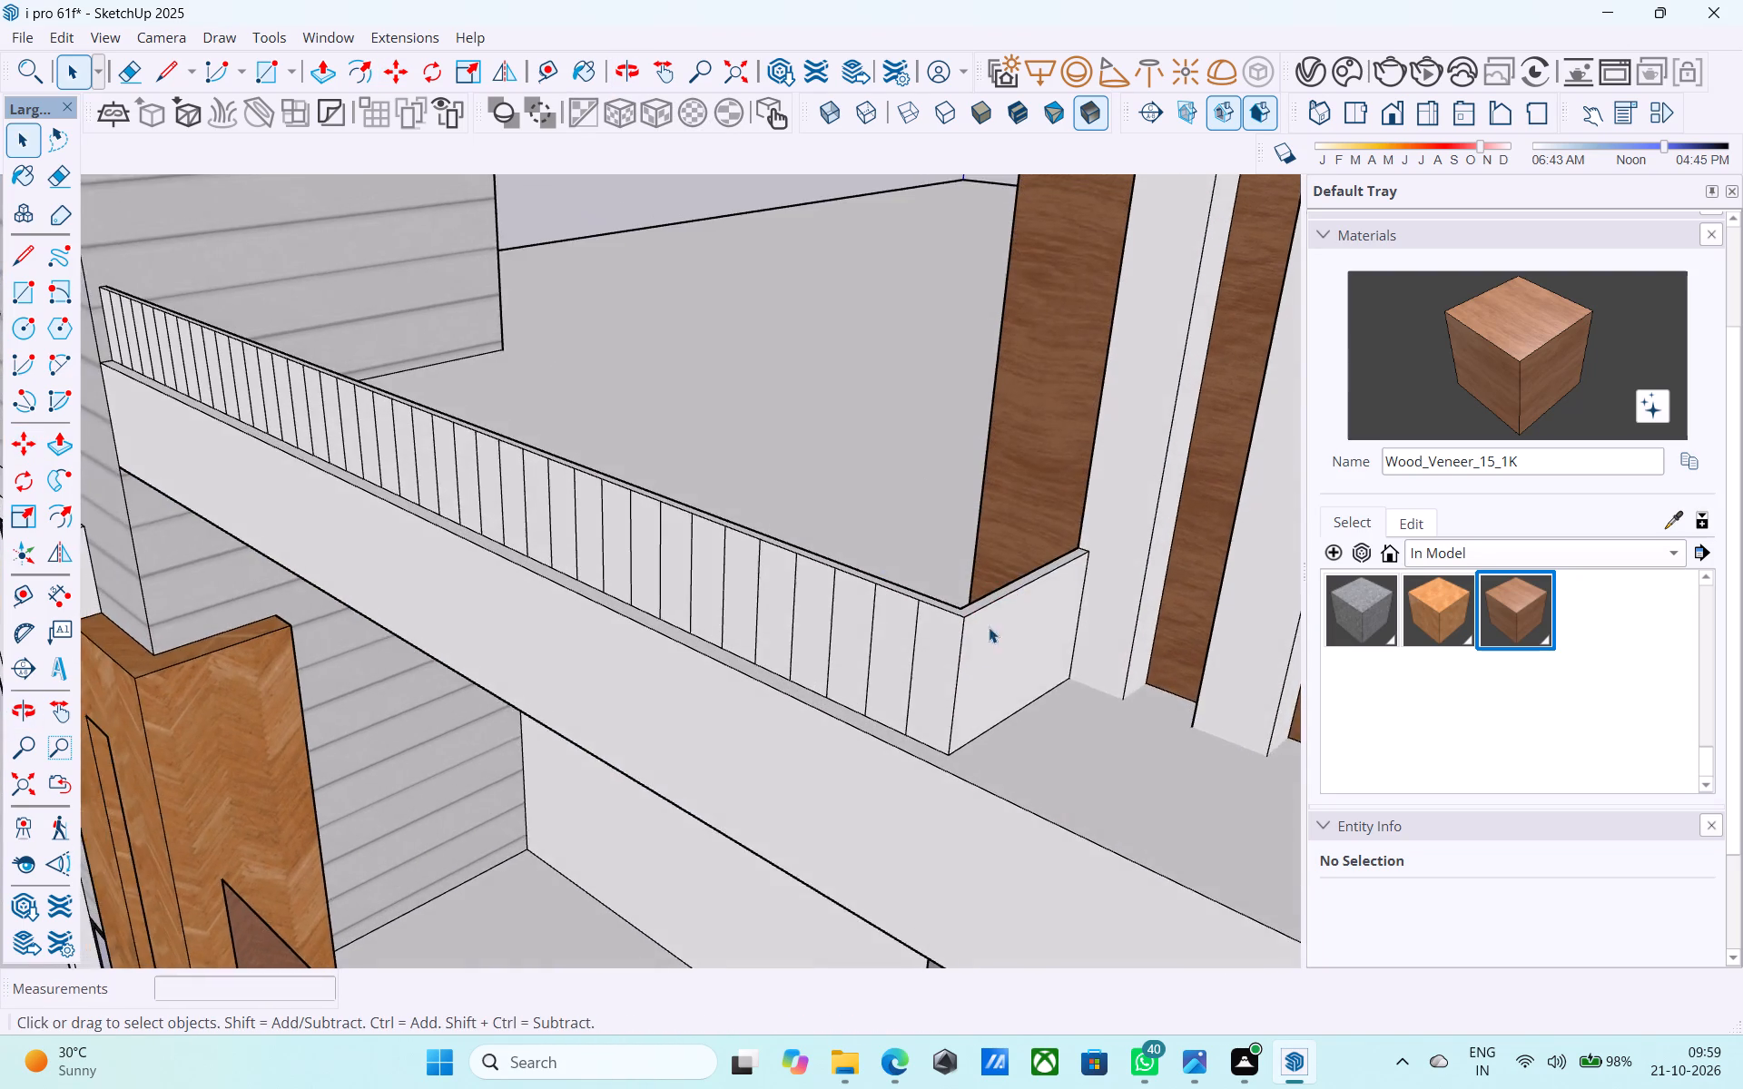
scroll(982, 648, "up", 4)
left_click(950, 631)
key("m")
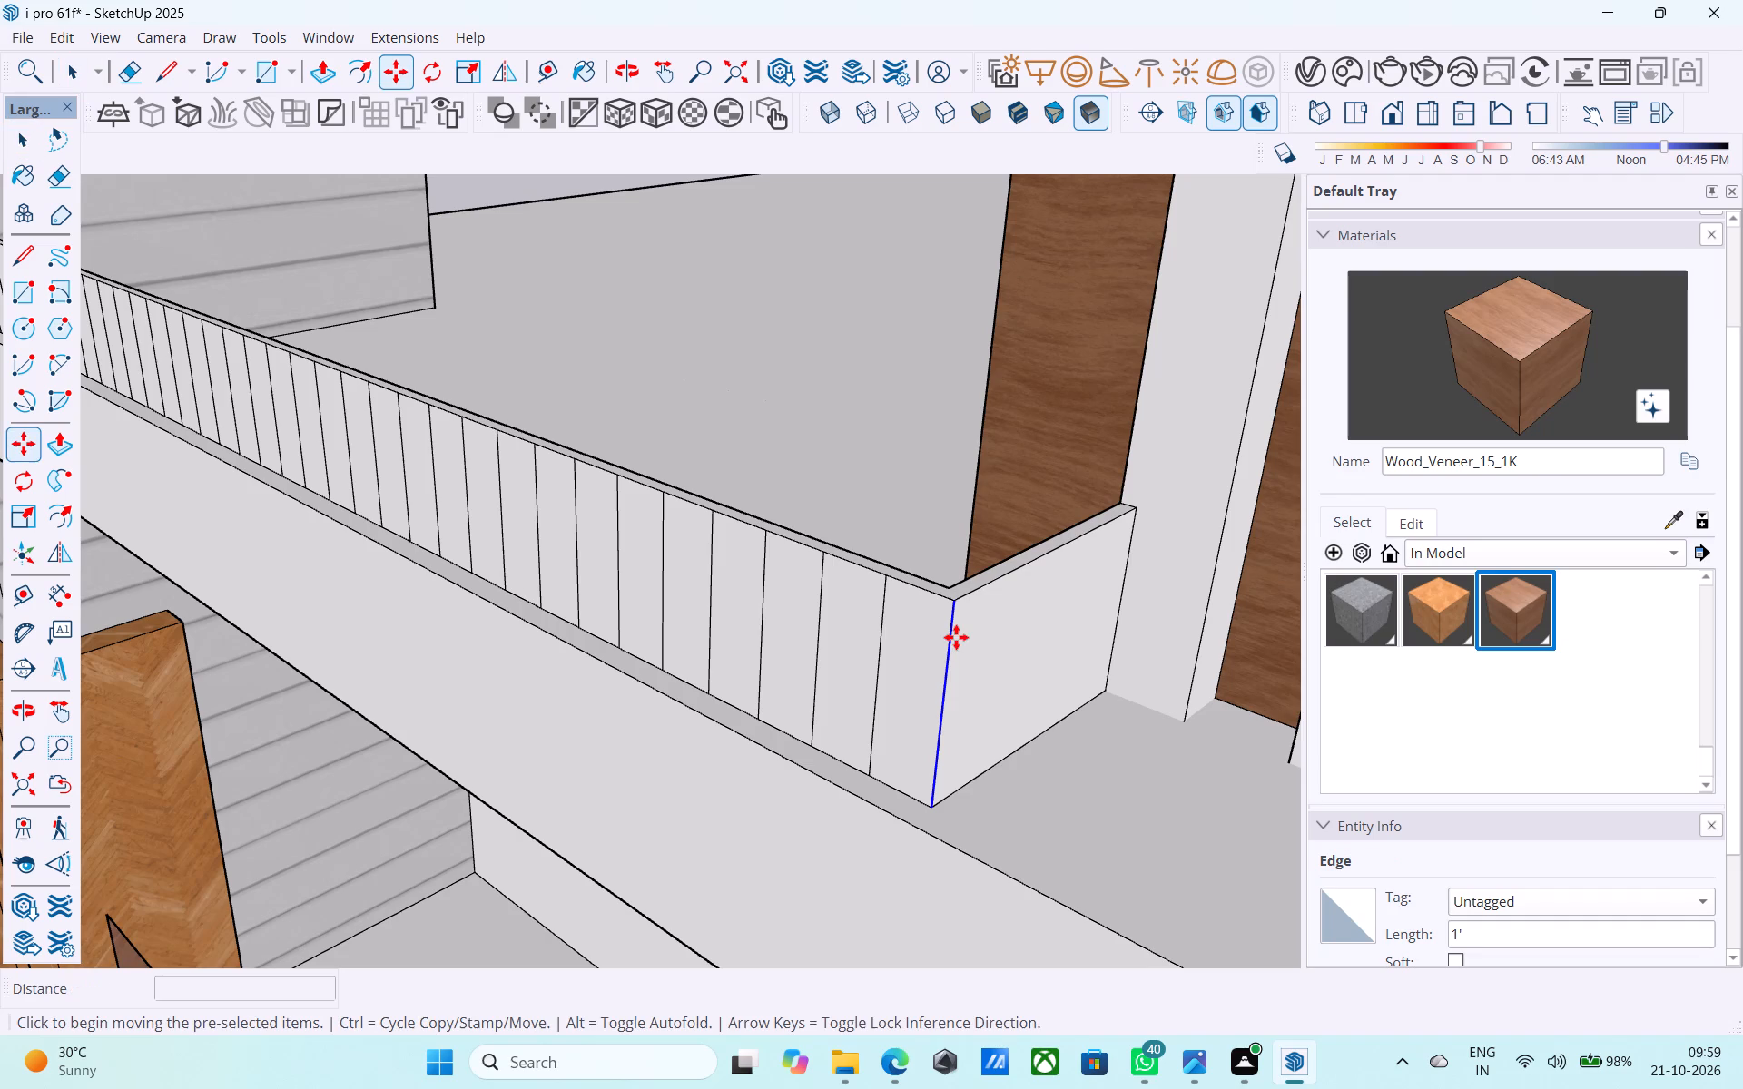
left_click(958, 604)
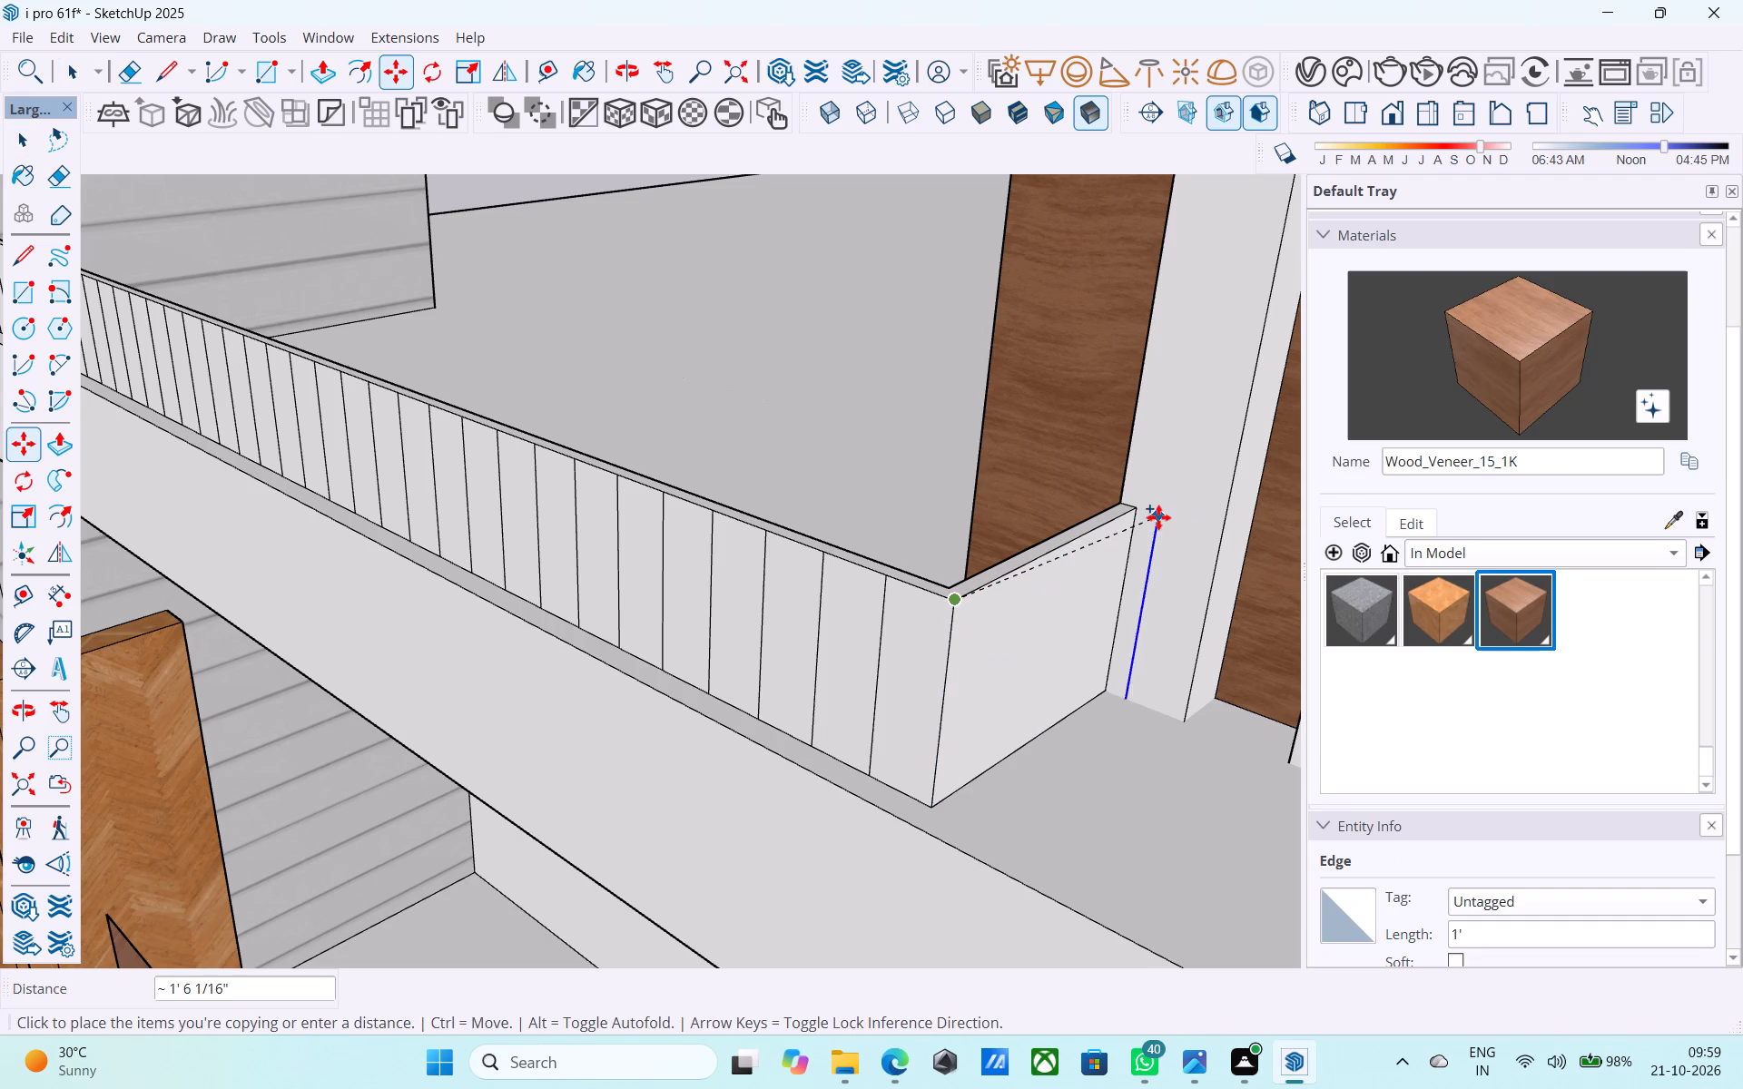
left_click(1141, 505)
key("slash")
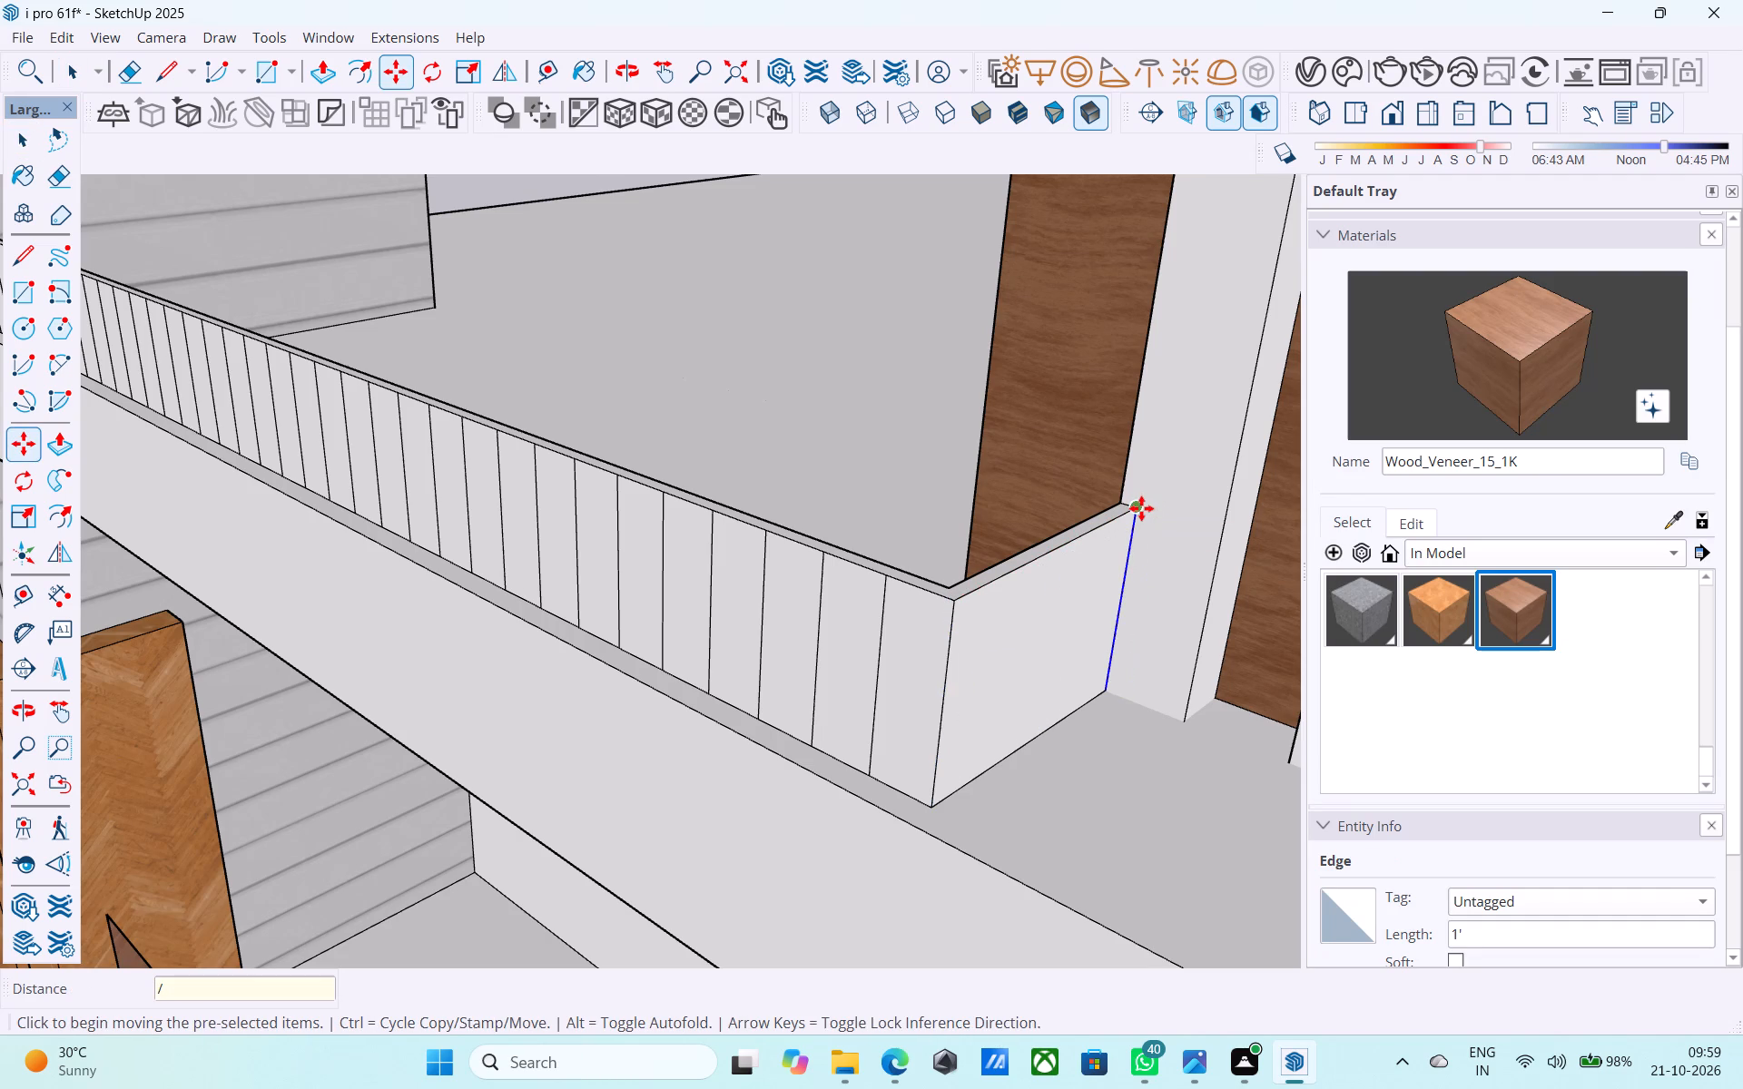
key("6")
key("Return")
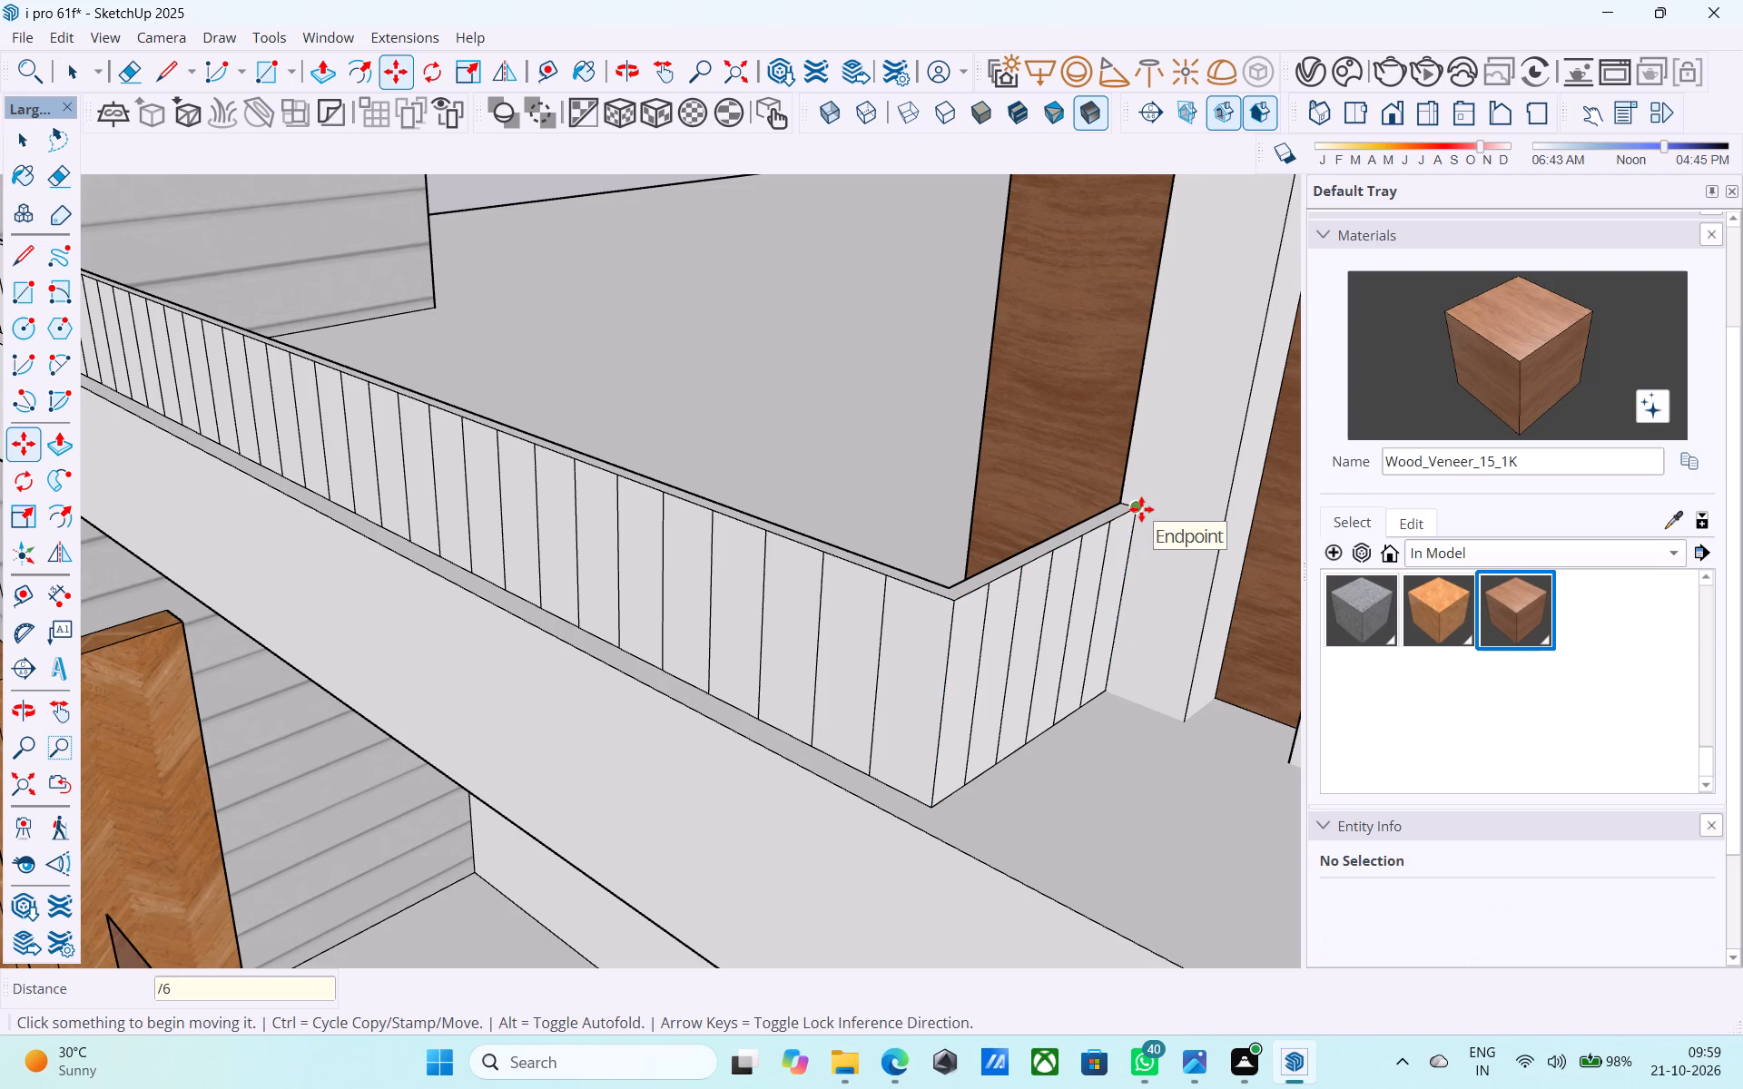
key("slash")
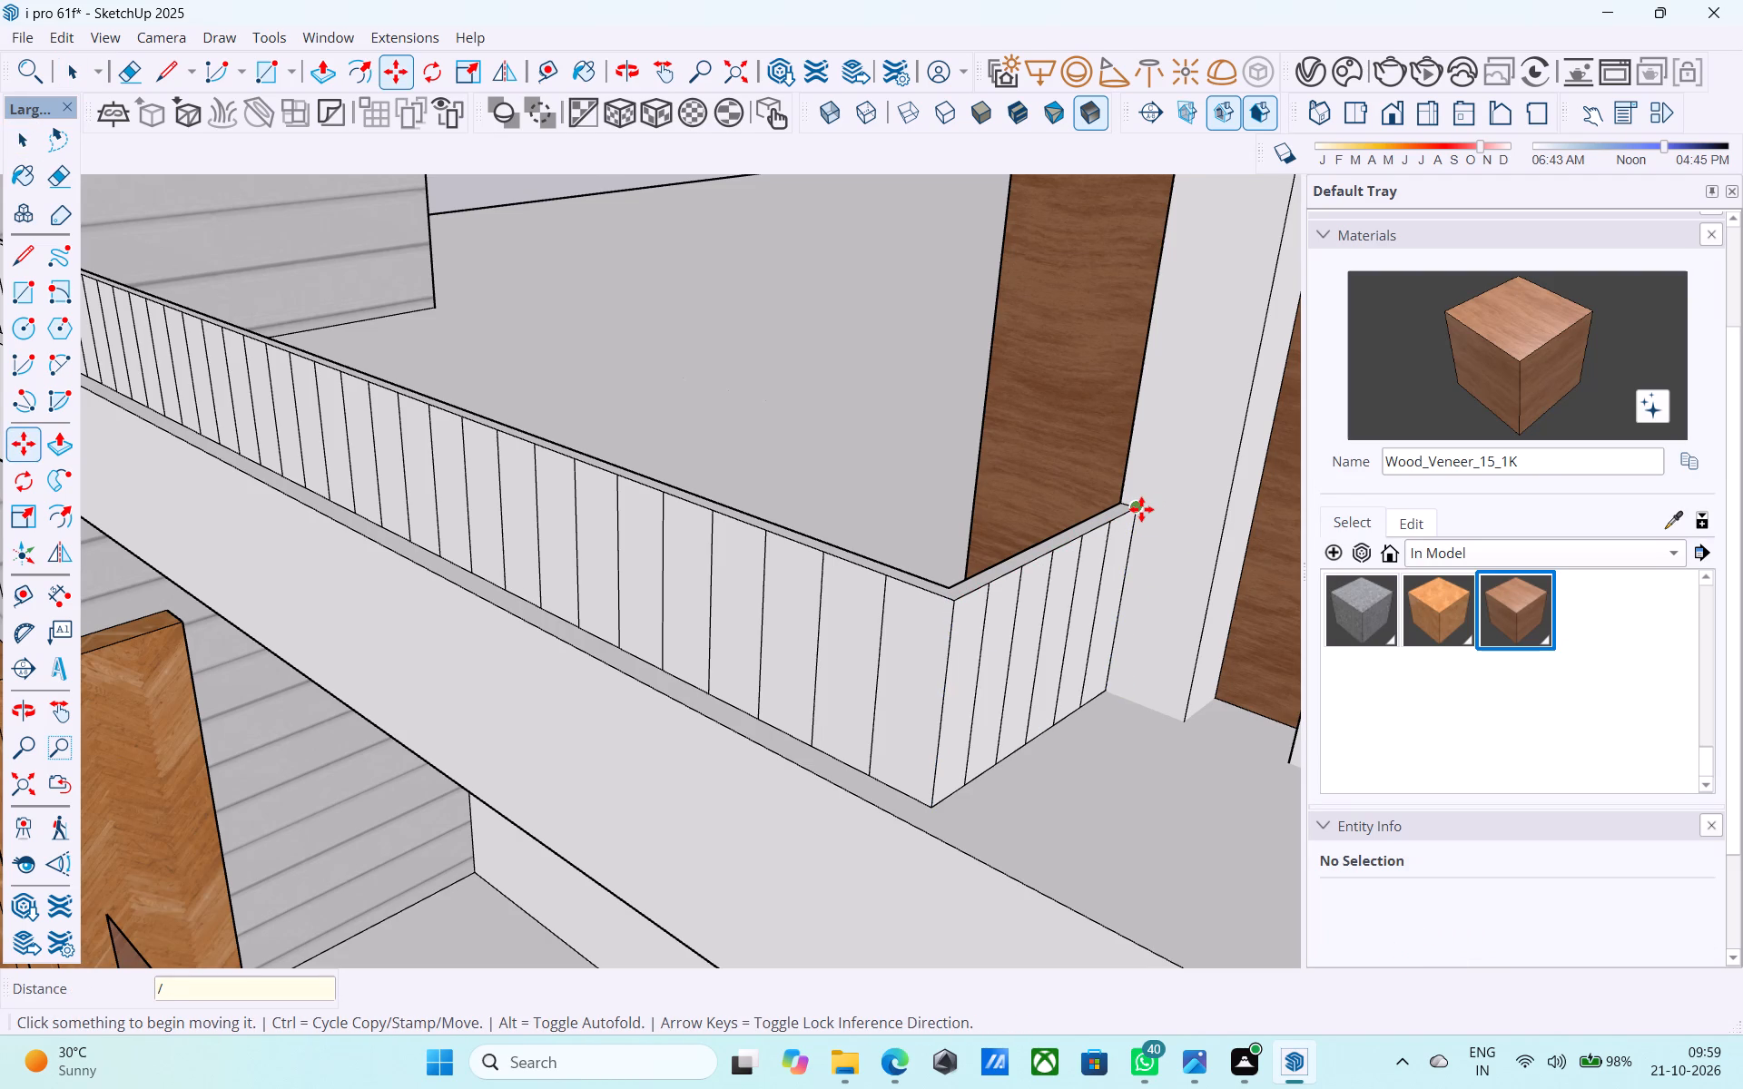
key("5")
key("Return")
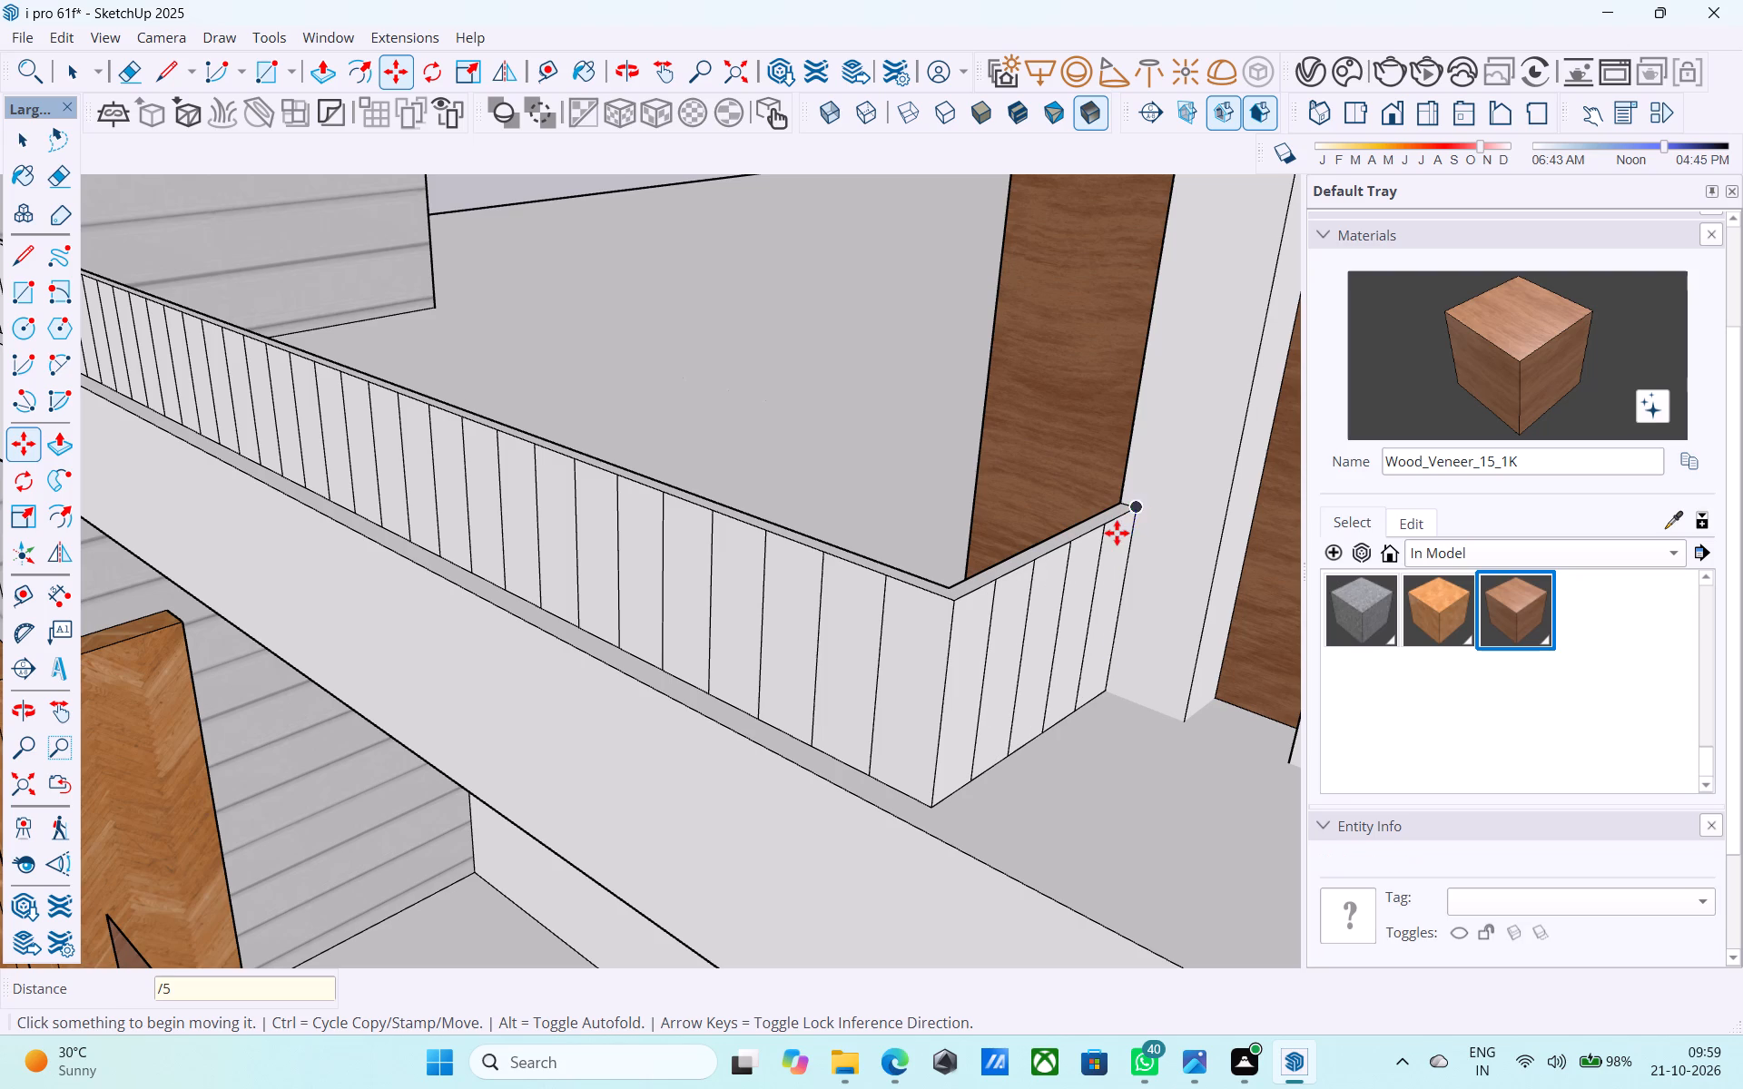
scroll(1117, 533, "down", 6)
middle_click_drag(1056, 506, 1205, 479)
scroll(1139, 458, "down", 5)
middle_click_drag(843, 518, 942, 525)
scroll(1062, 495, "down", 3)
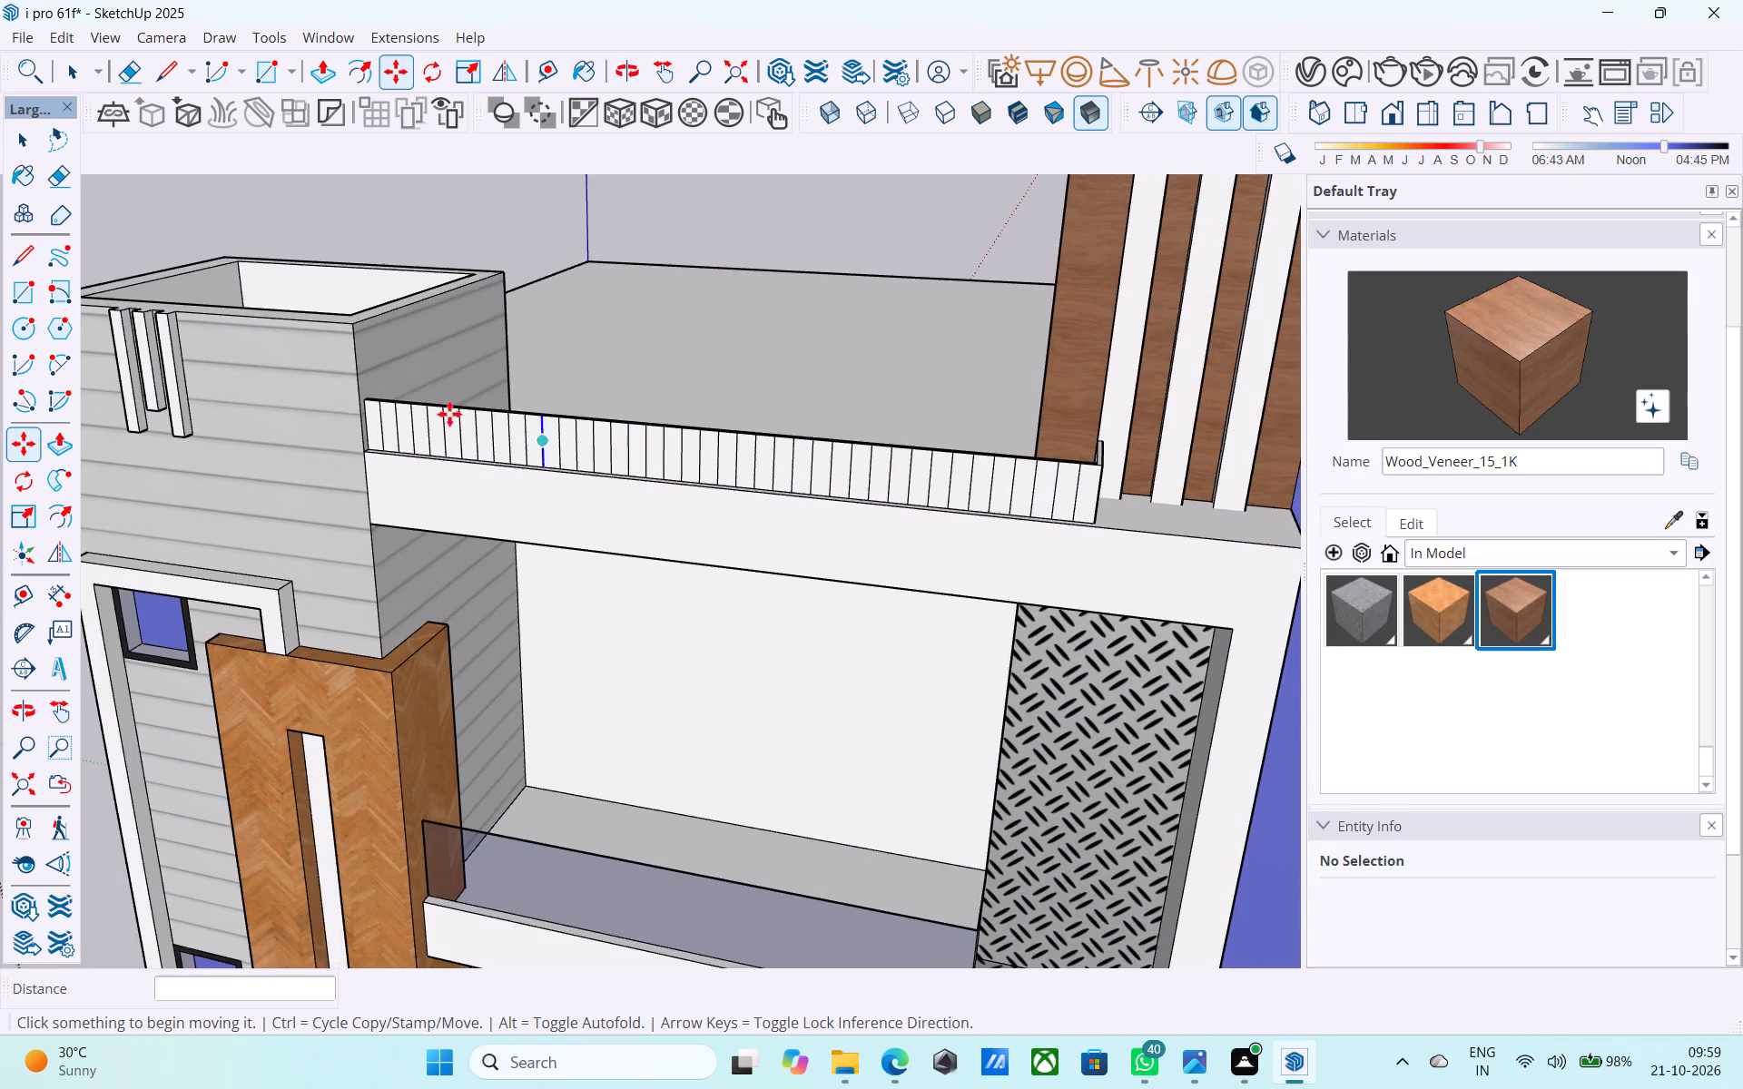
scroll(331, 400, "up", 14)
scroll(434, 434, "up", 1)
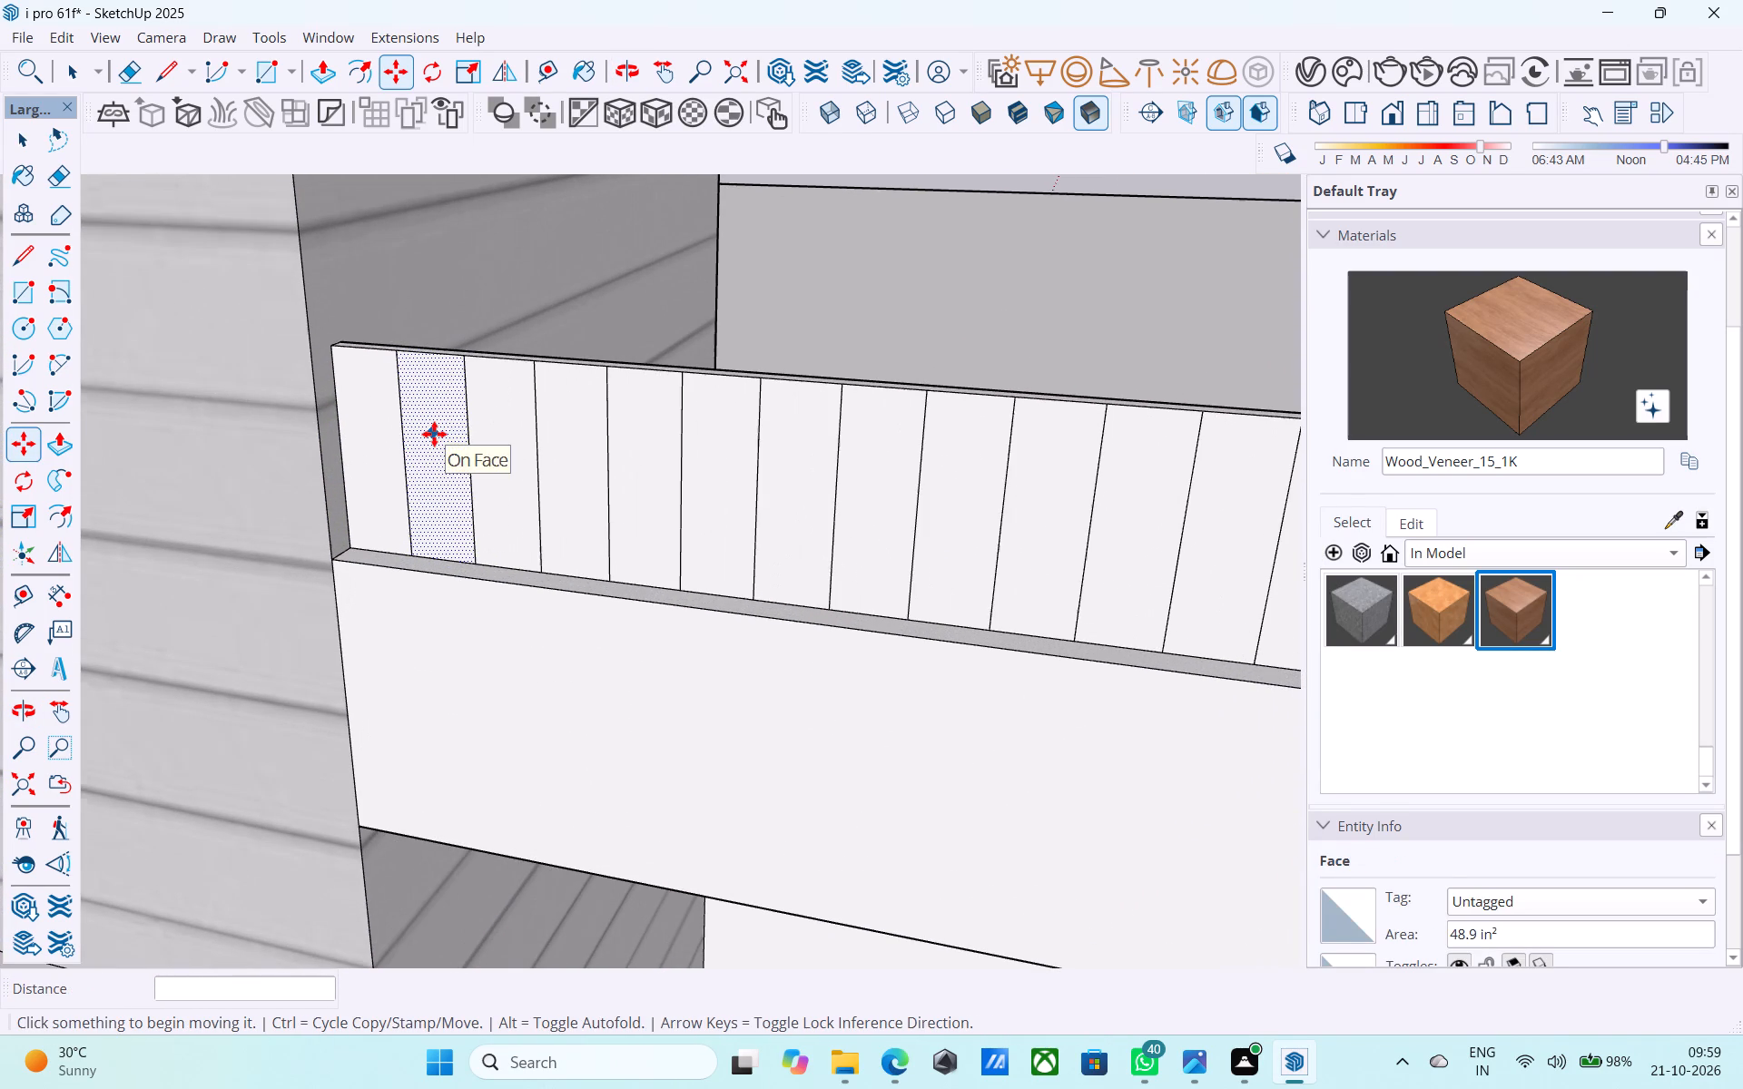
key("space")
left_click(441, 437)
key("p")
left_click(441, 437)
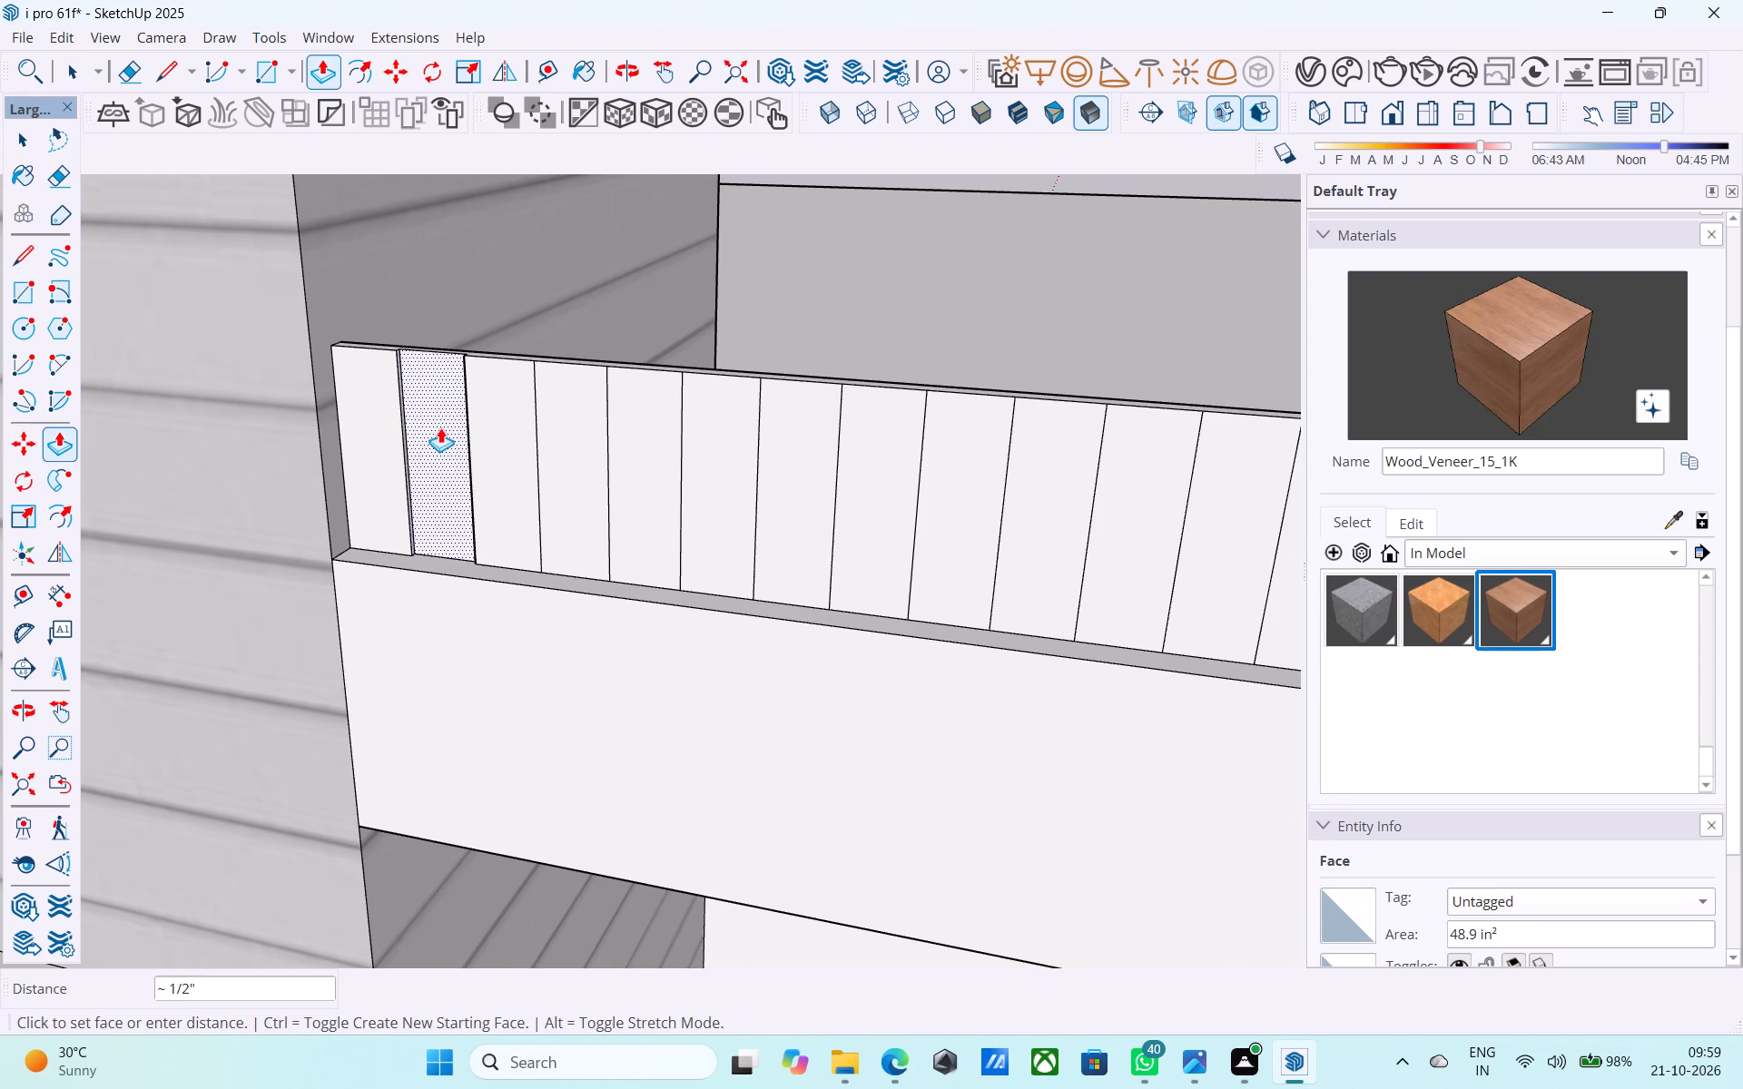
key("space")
Offset the outline of the parapet's second strip from the grooved tower inward, trying 1" first and settling on 0.5".
left_click(440, 426)
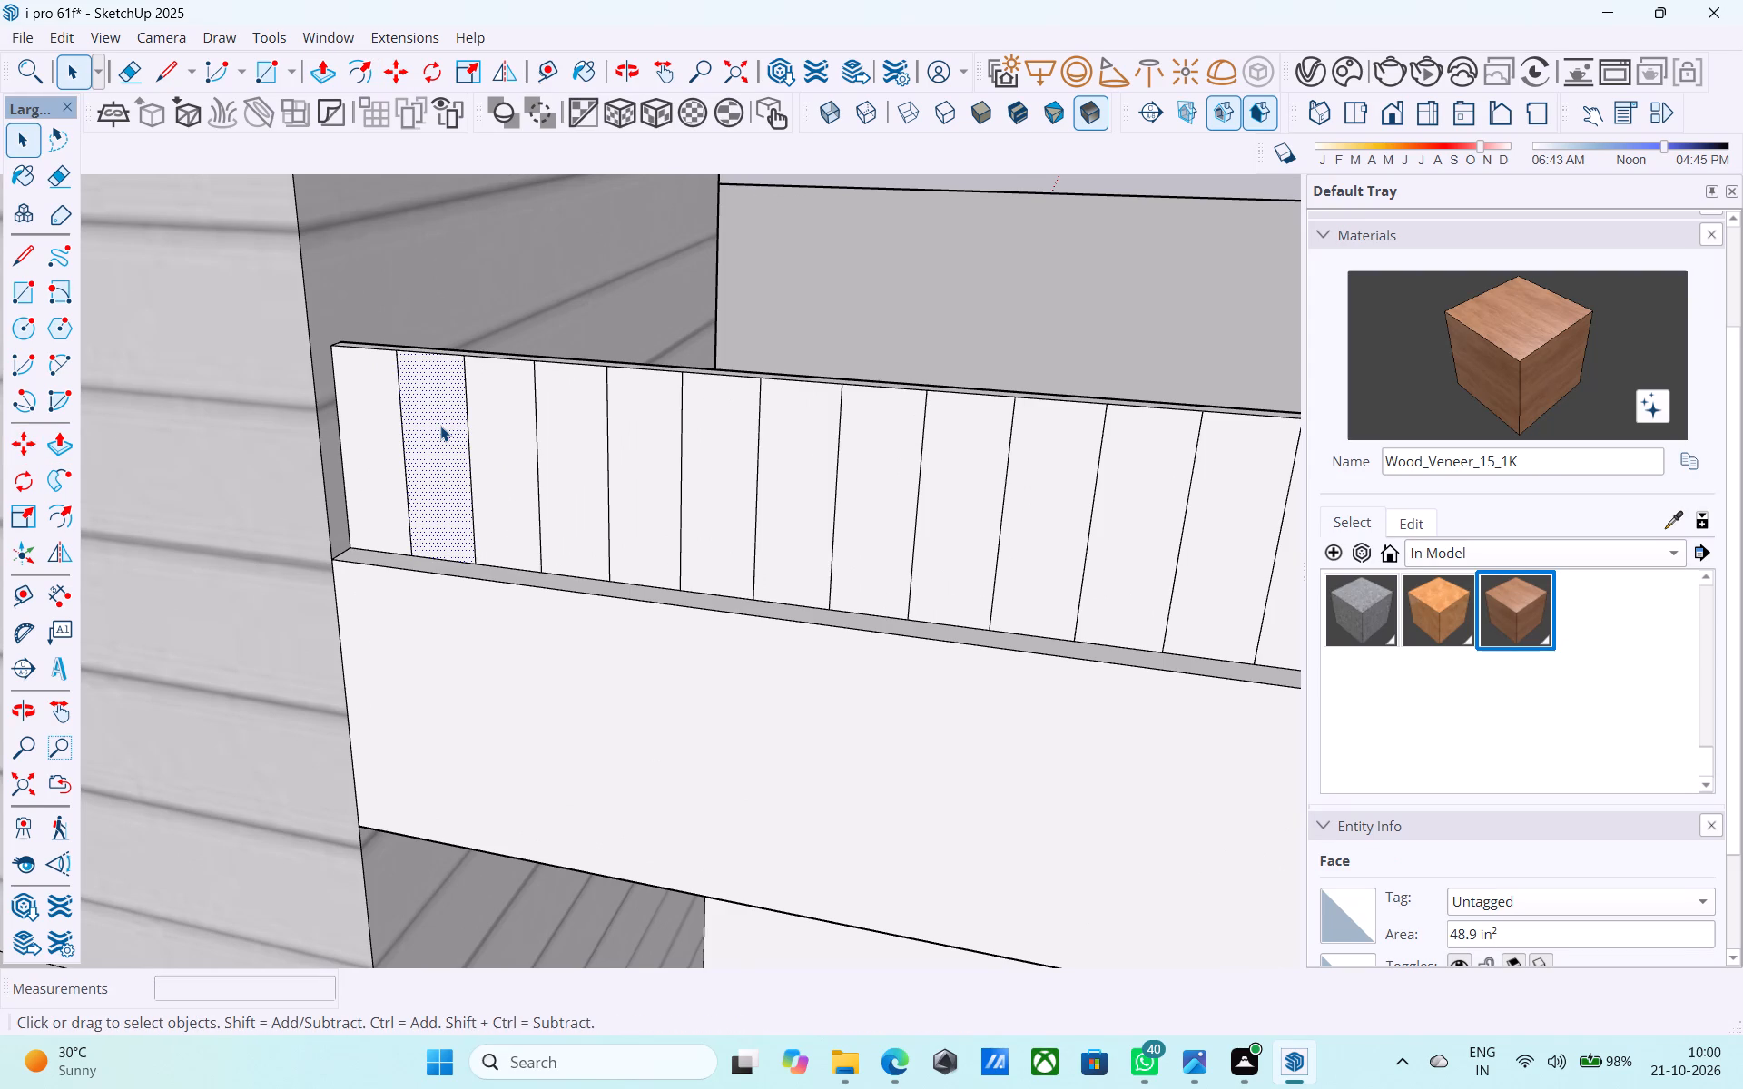
key("f")
left_click(440, 426)
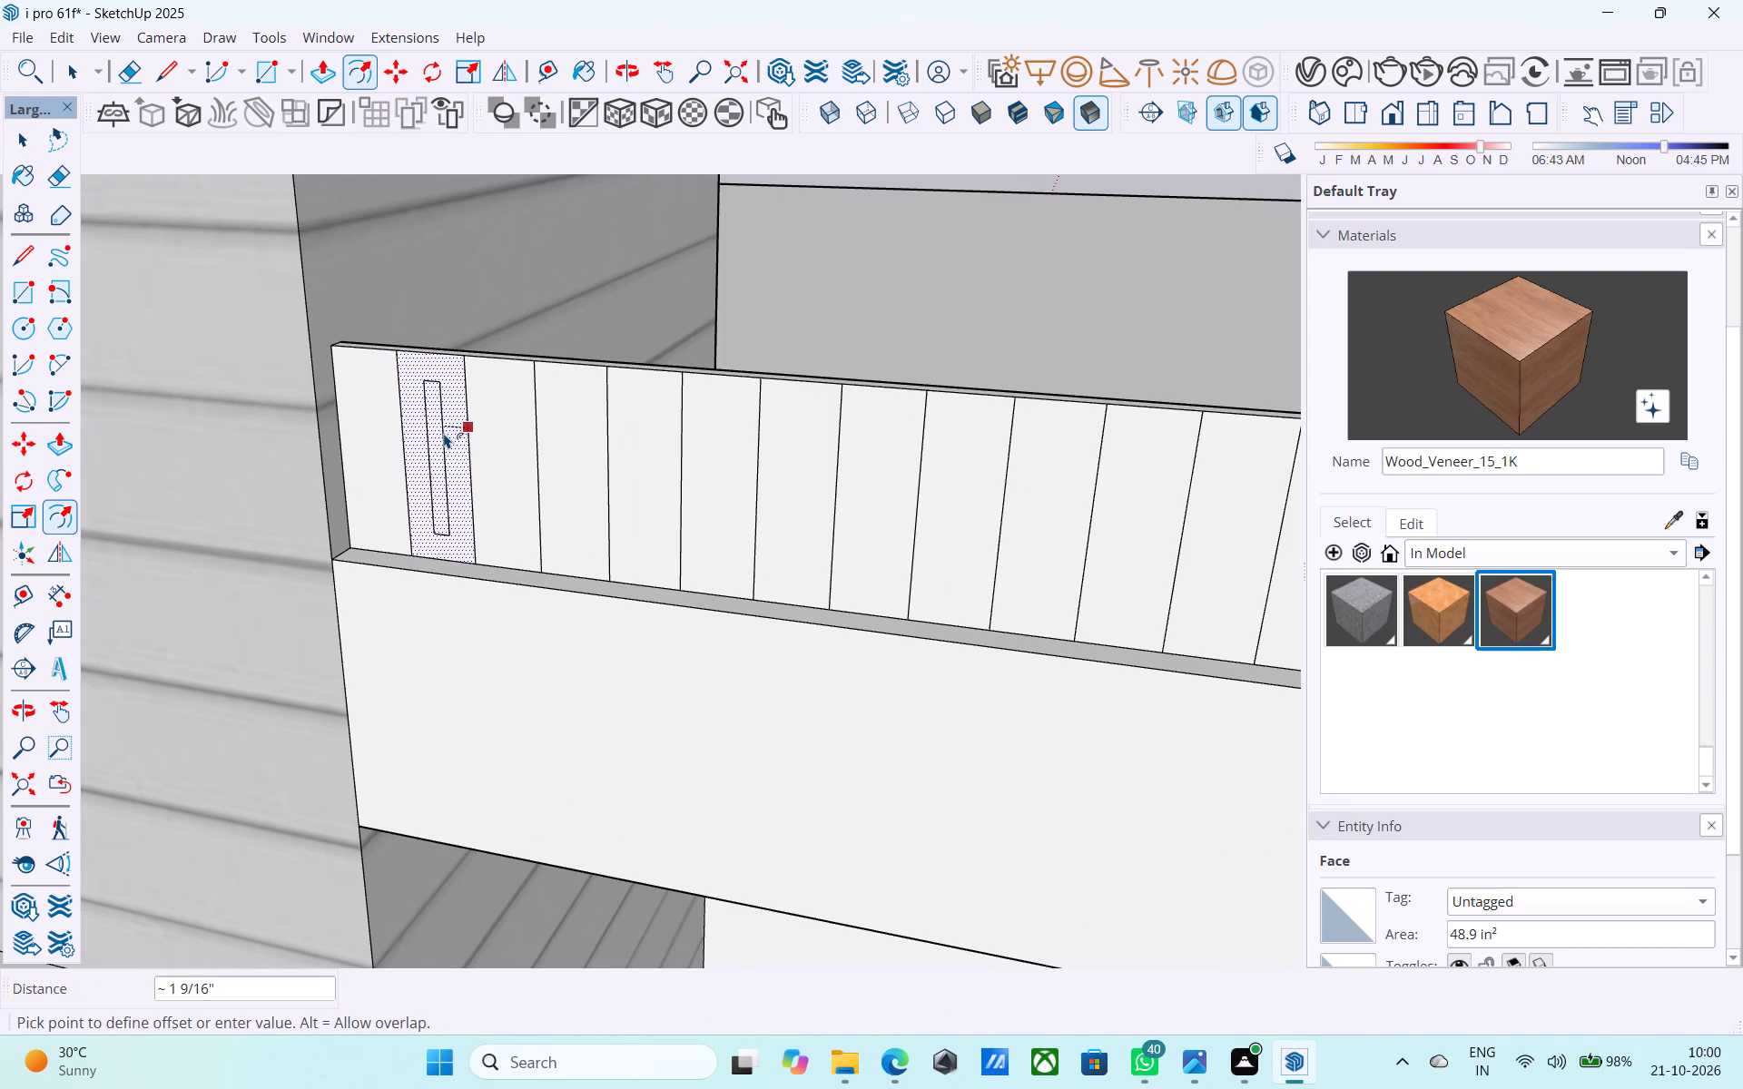
key("1")
key("shift+quotedbl")
key("Return")
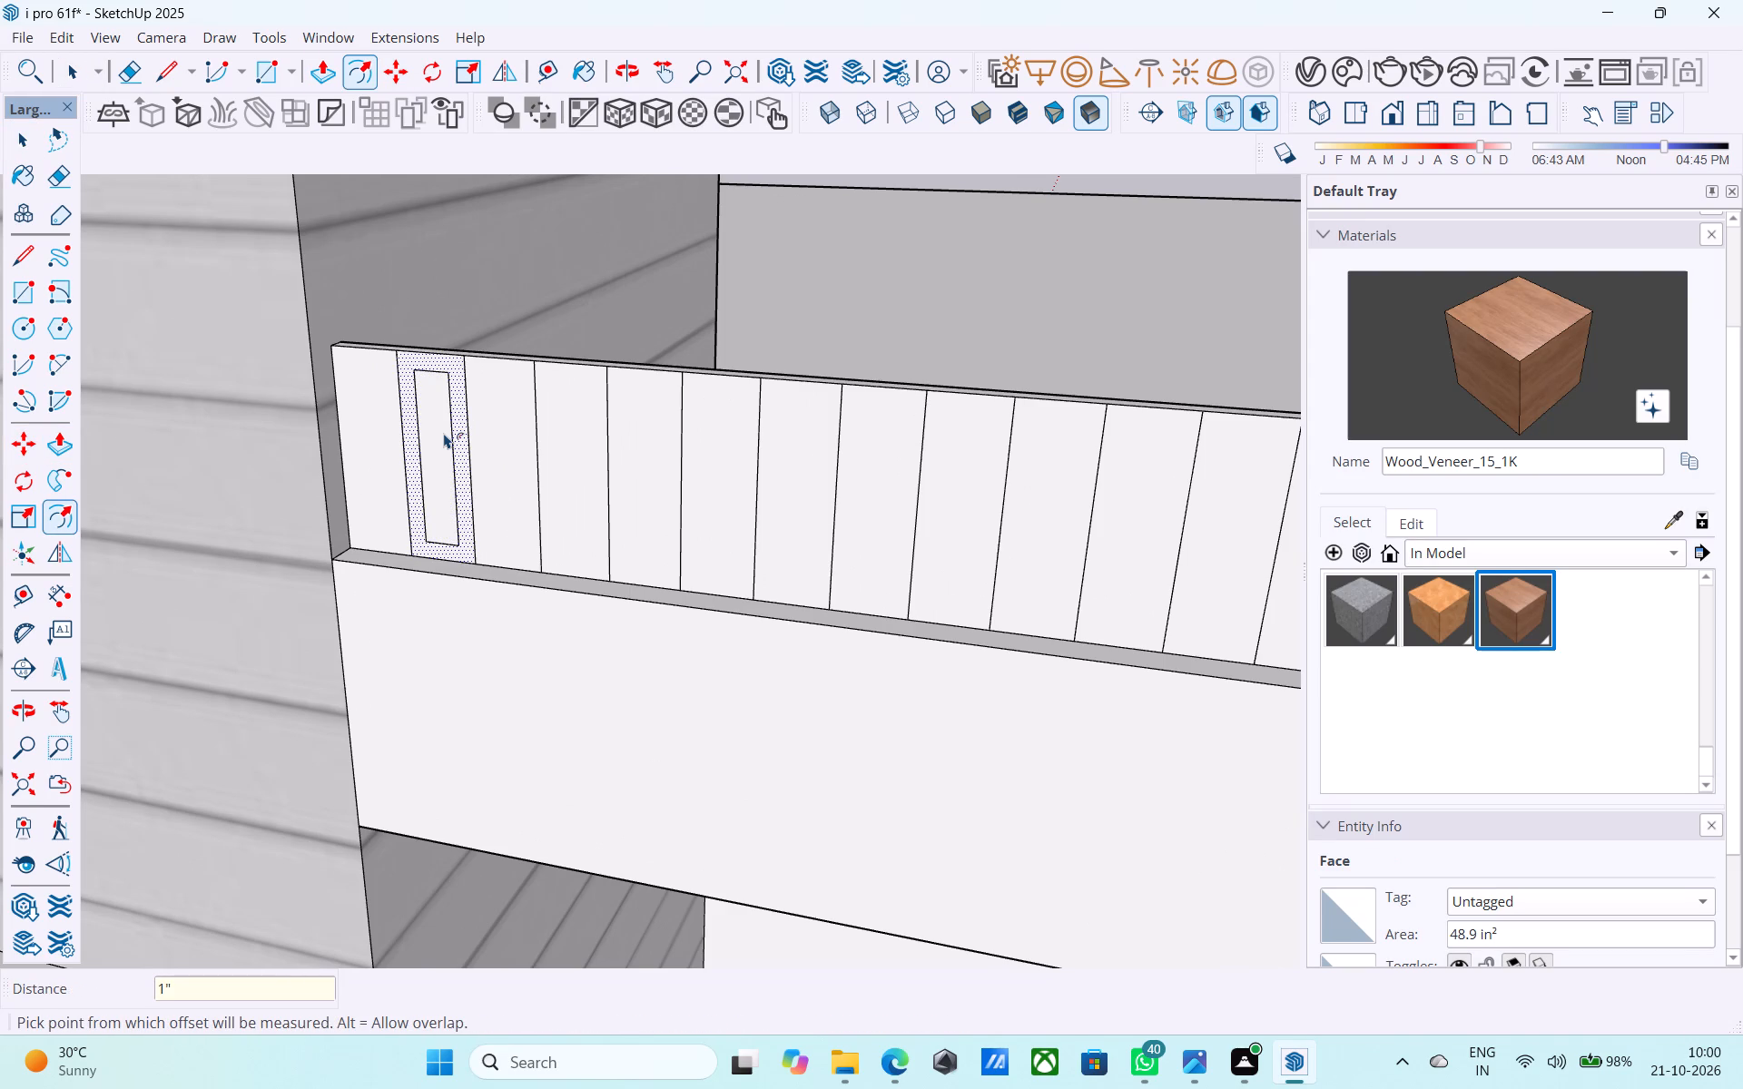
type("1\"")
key("Return")
type("0.5\"")
key("Return")
key("space")
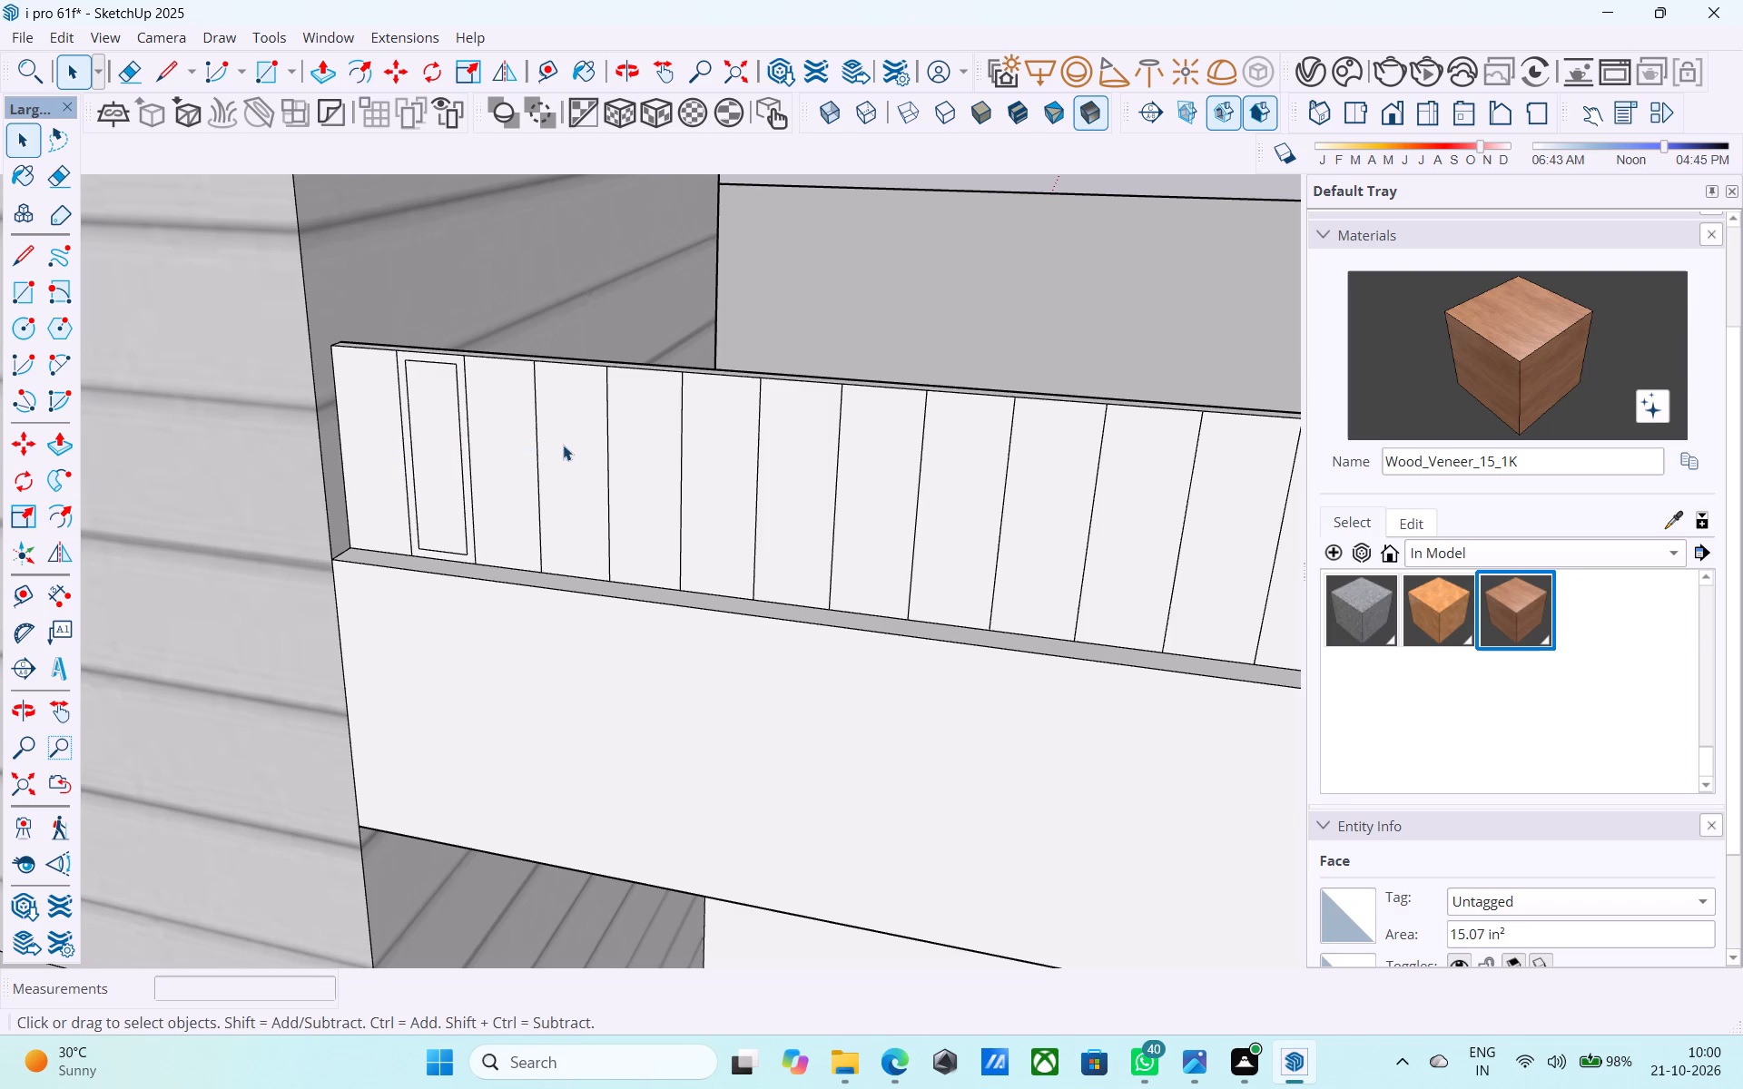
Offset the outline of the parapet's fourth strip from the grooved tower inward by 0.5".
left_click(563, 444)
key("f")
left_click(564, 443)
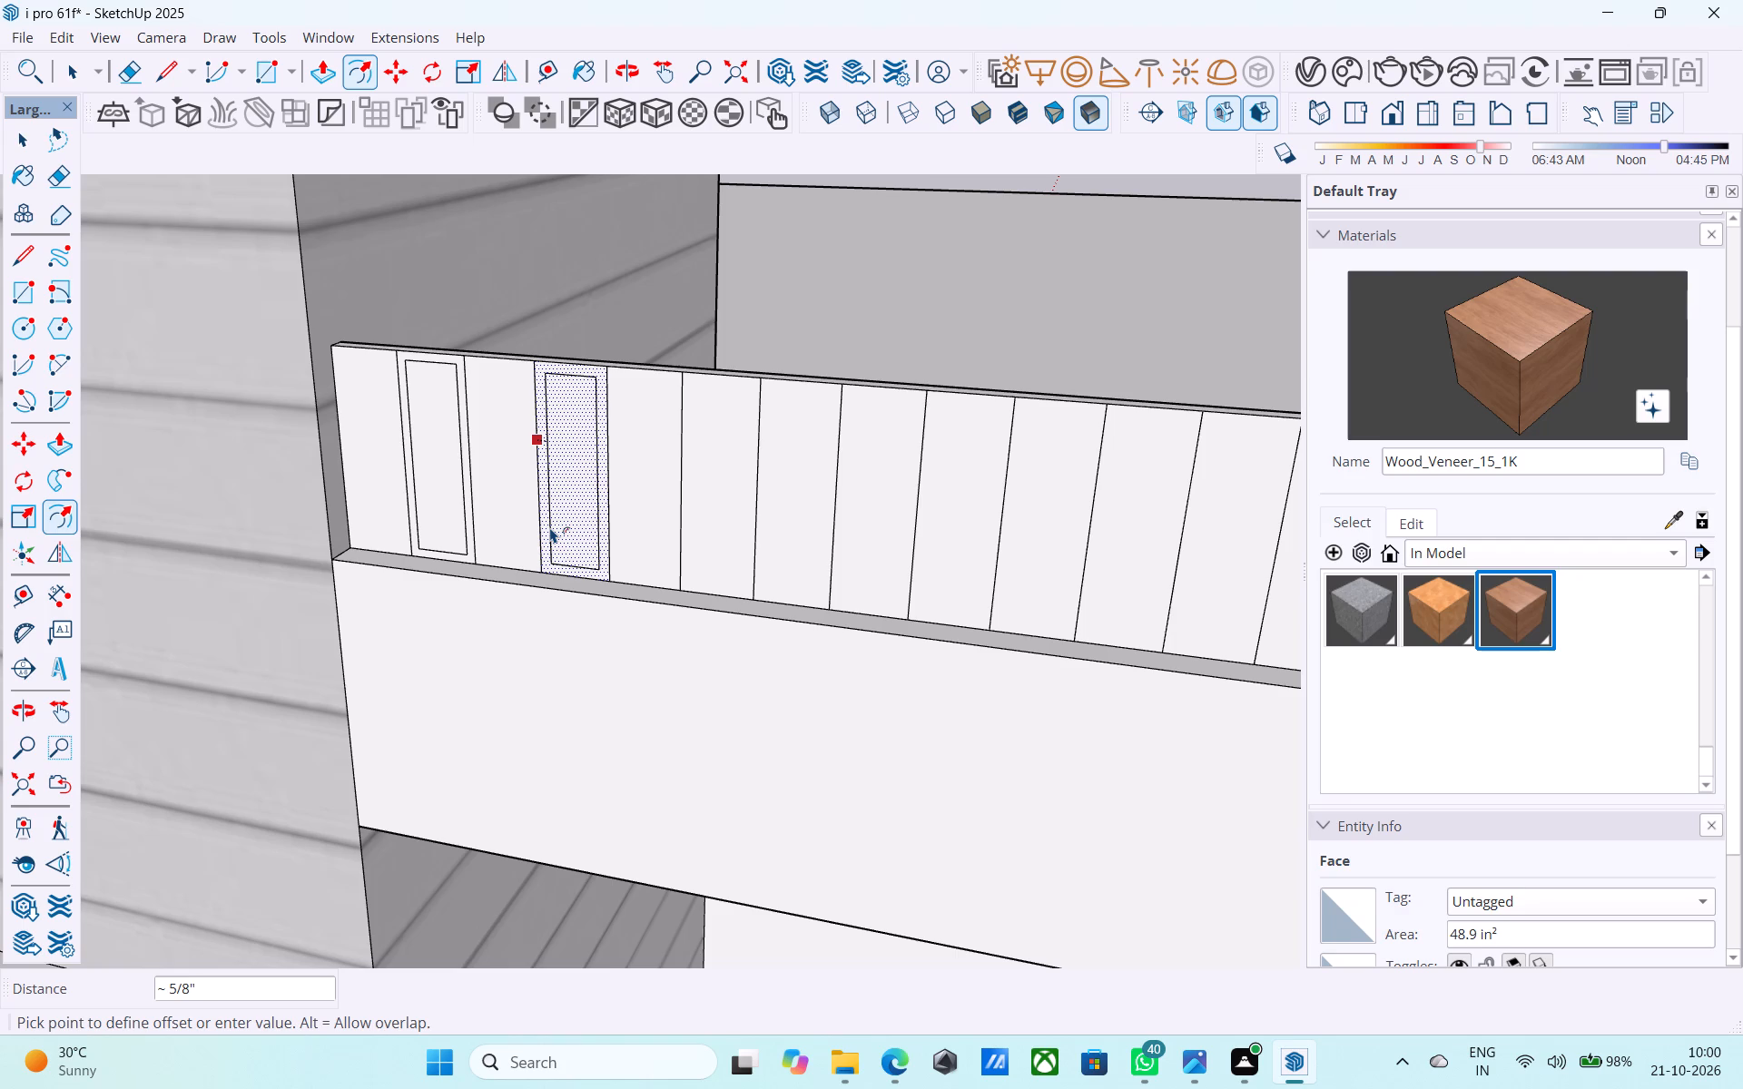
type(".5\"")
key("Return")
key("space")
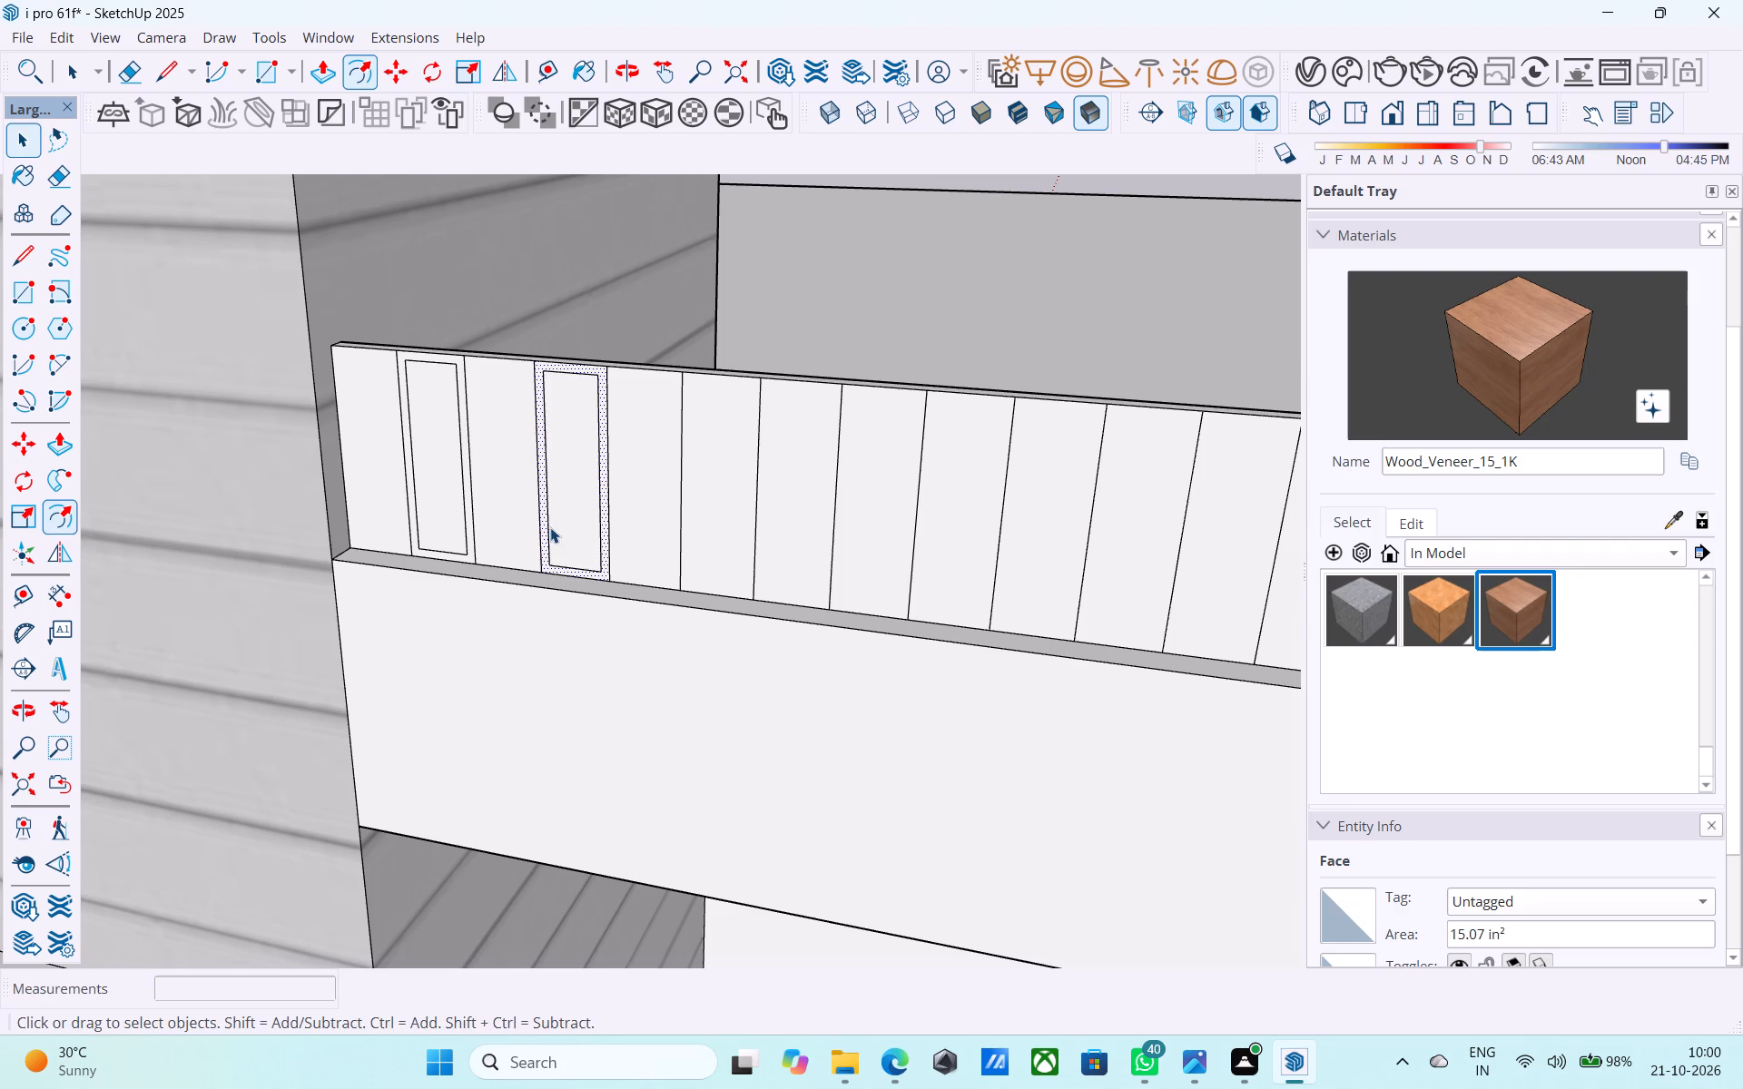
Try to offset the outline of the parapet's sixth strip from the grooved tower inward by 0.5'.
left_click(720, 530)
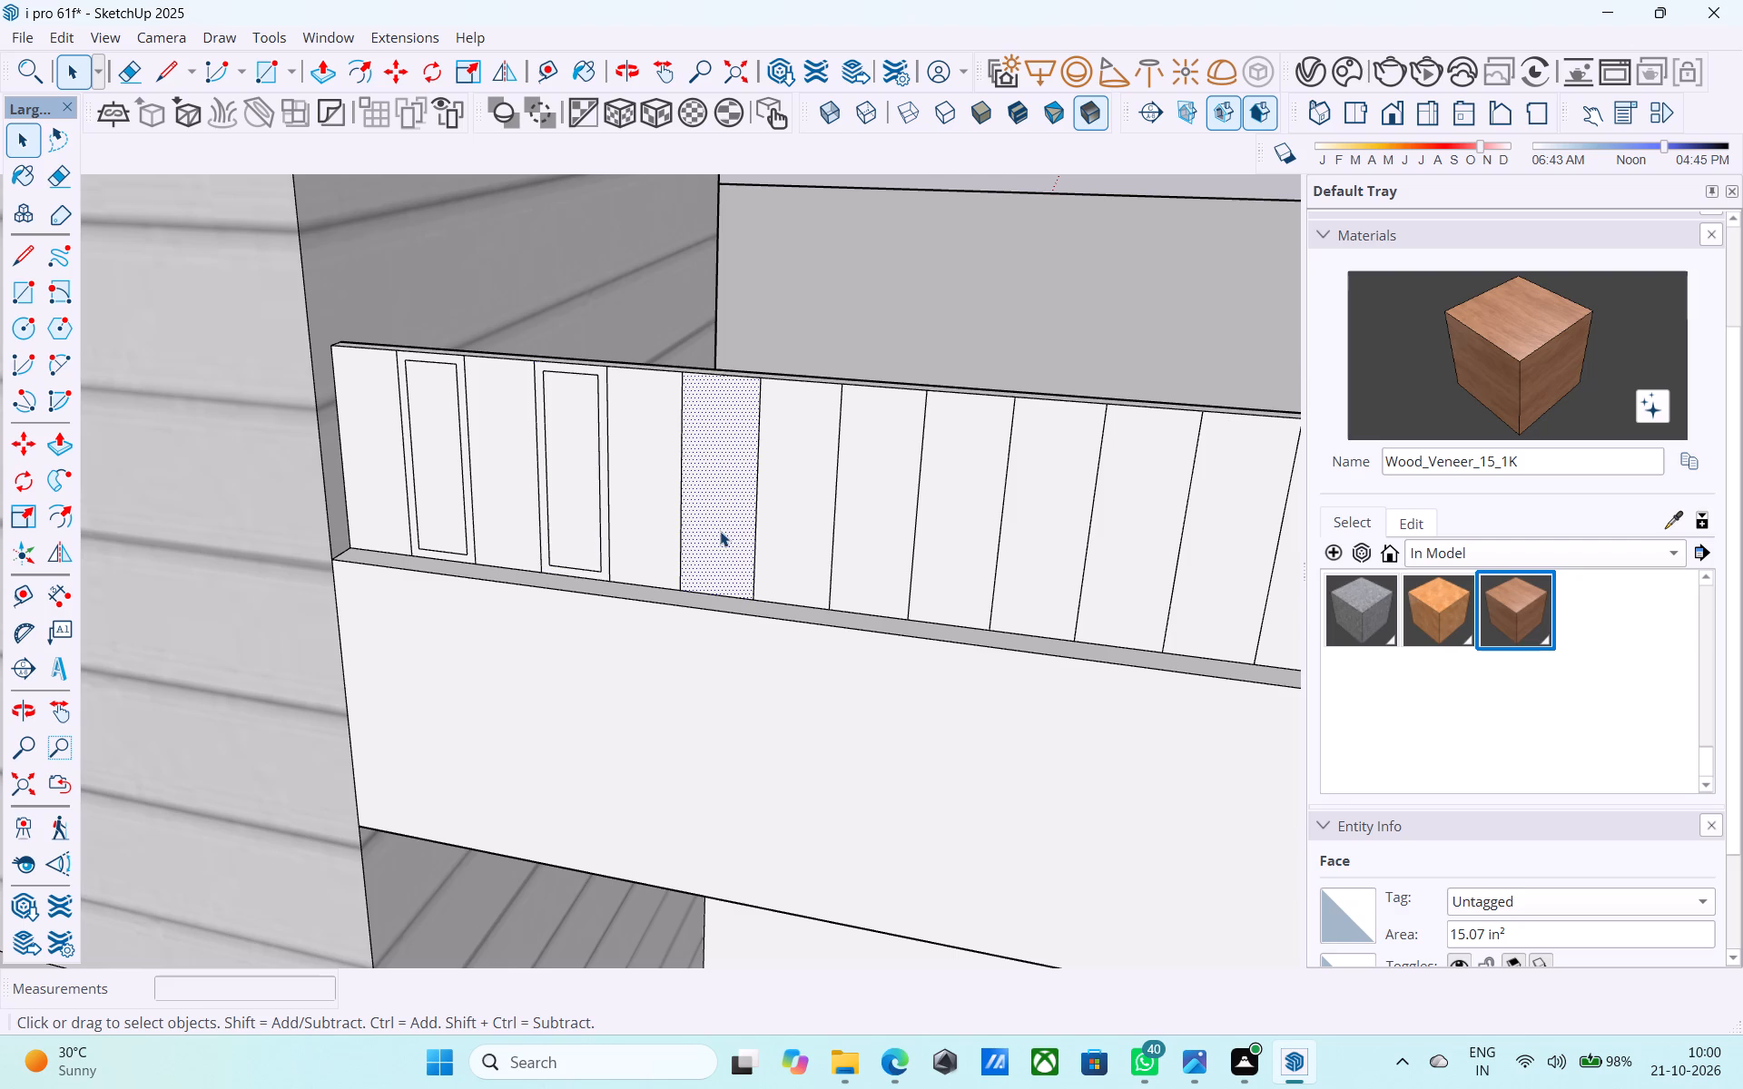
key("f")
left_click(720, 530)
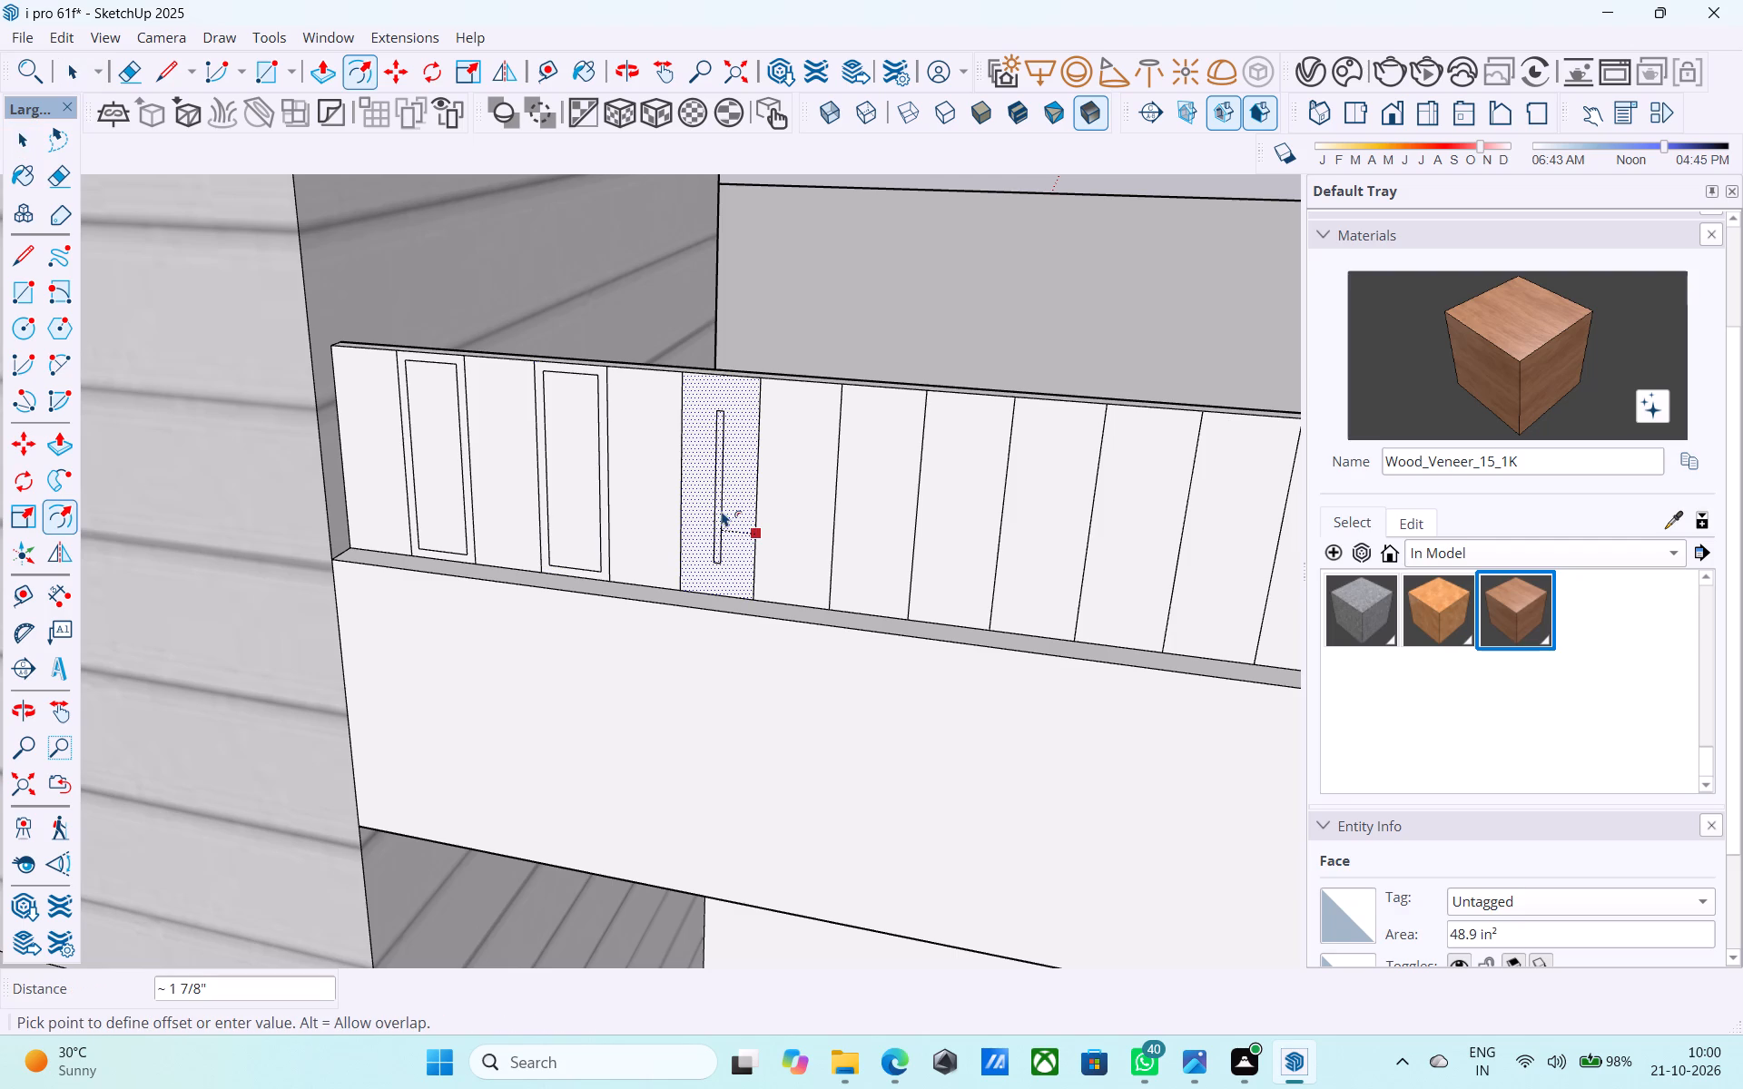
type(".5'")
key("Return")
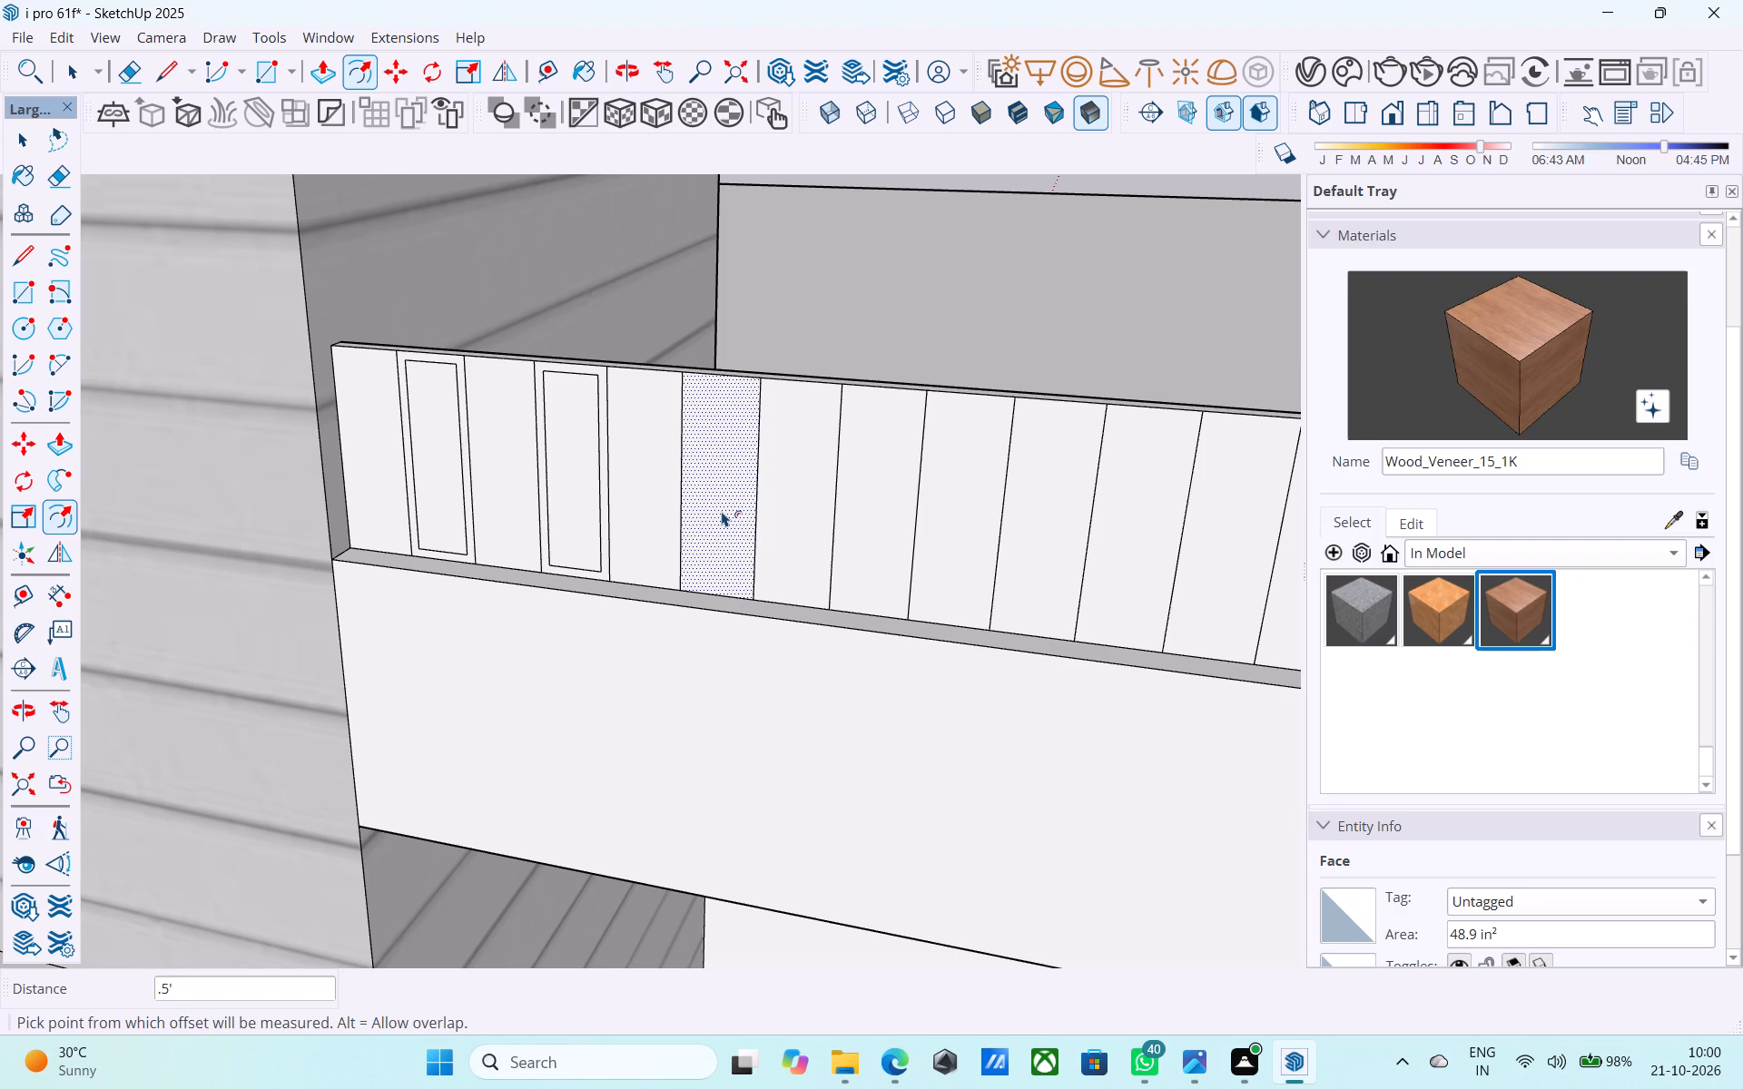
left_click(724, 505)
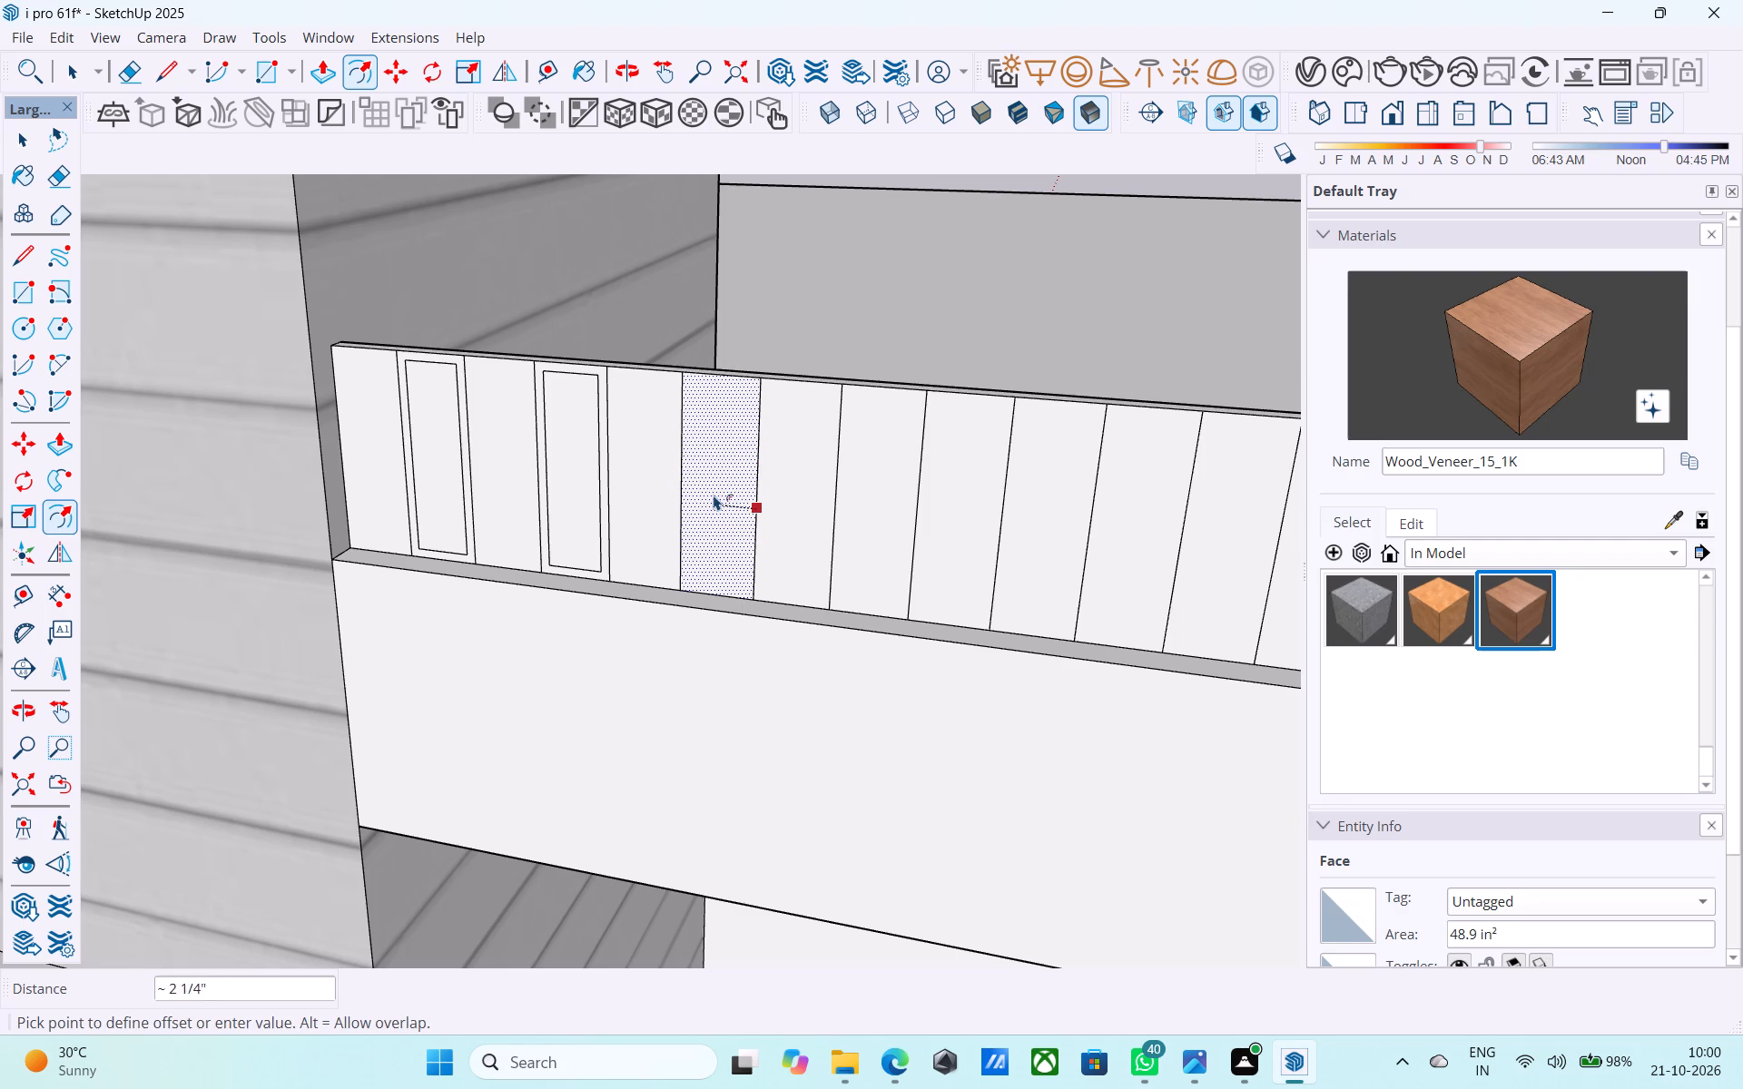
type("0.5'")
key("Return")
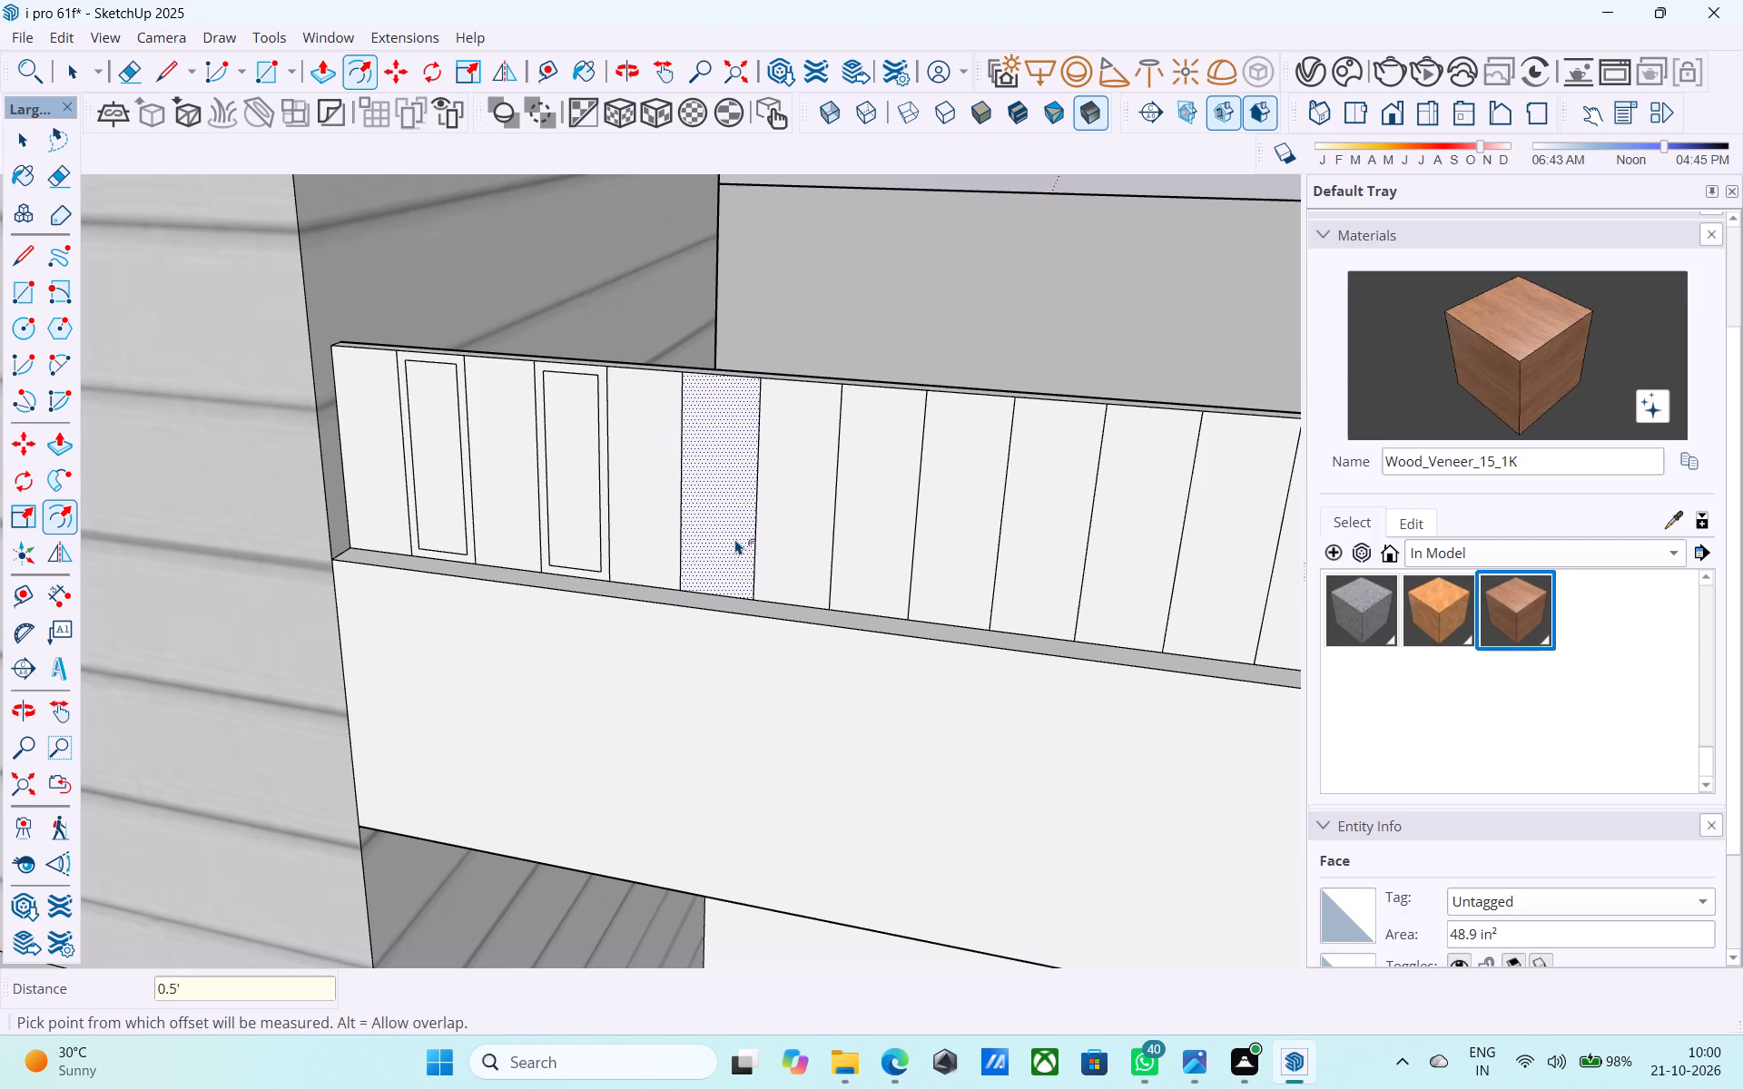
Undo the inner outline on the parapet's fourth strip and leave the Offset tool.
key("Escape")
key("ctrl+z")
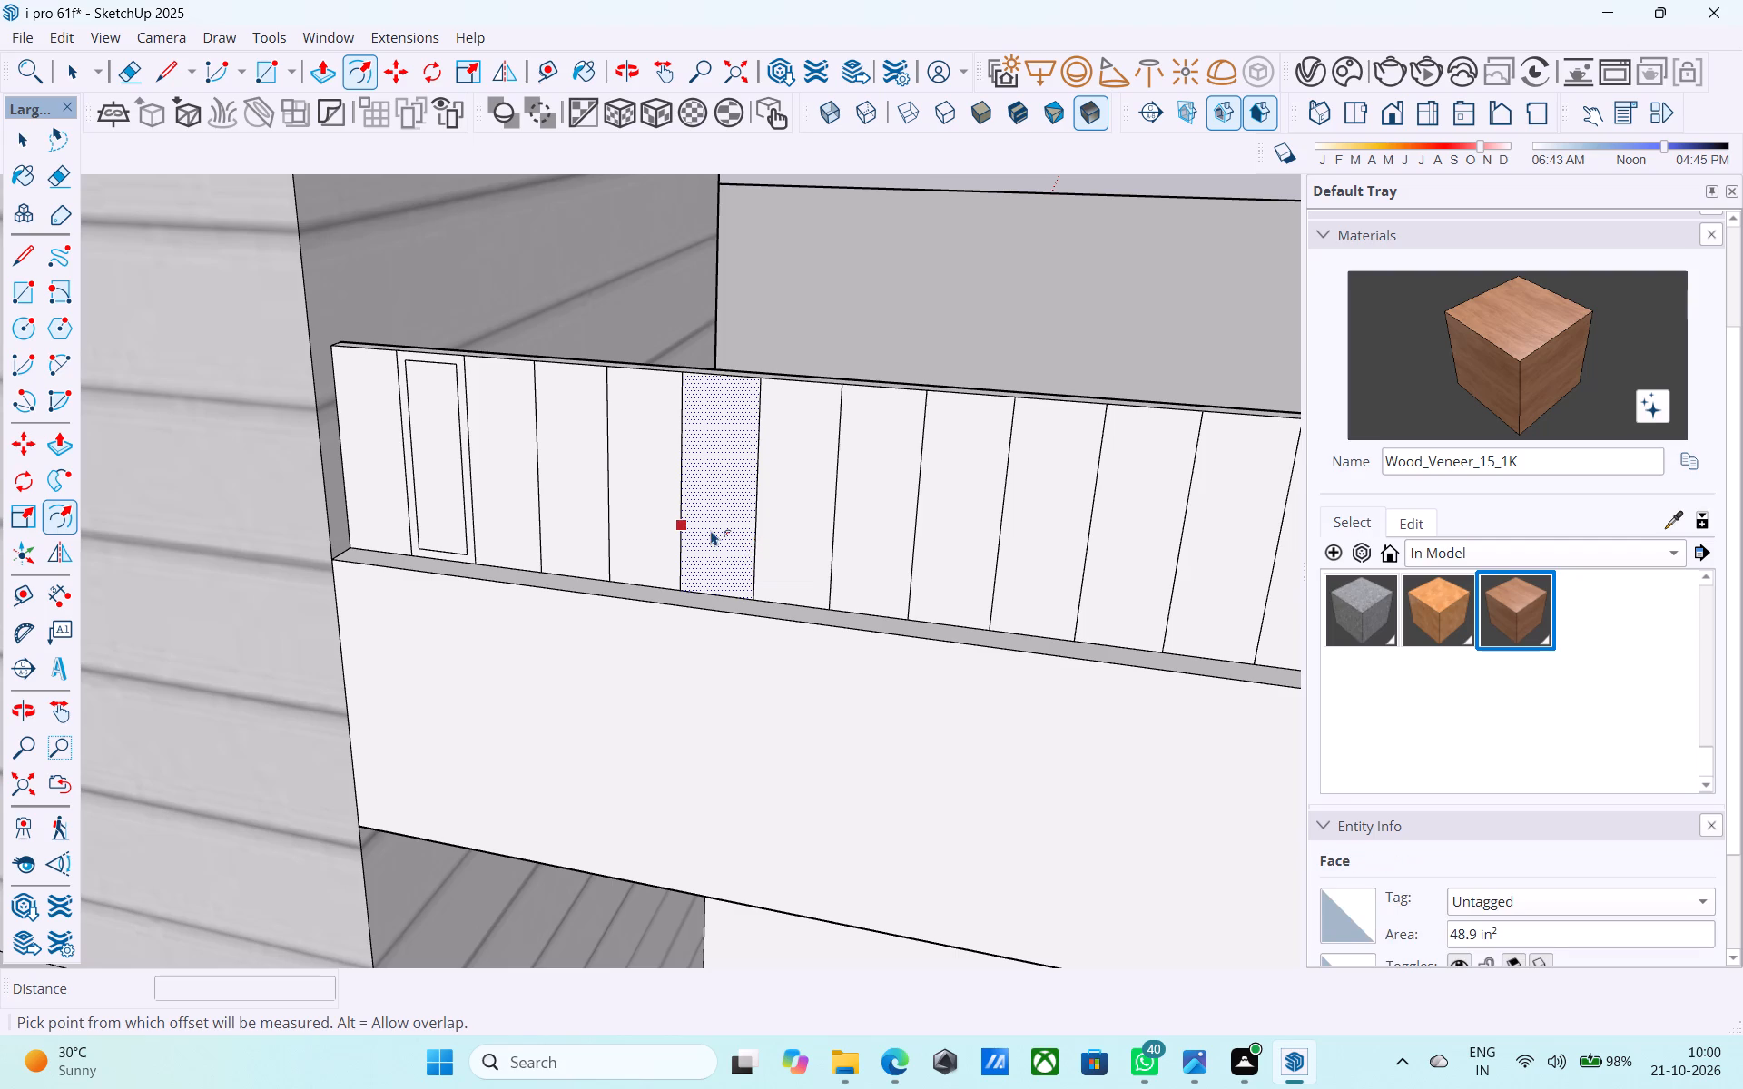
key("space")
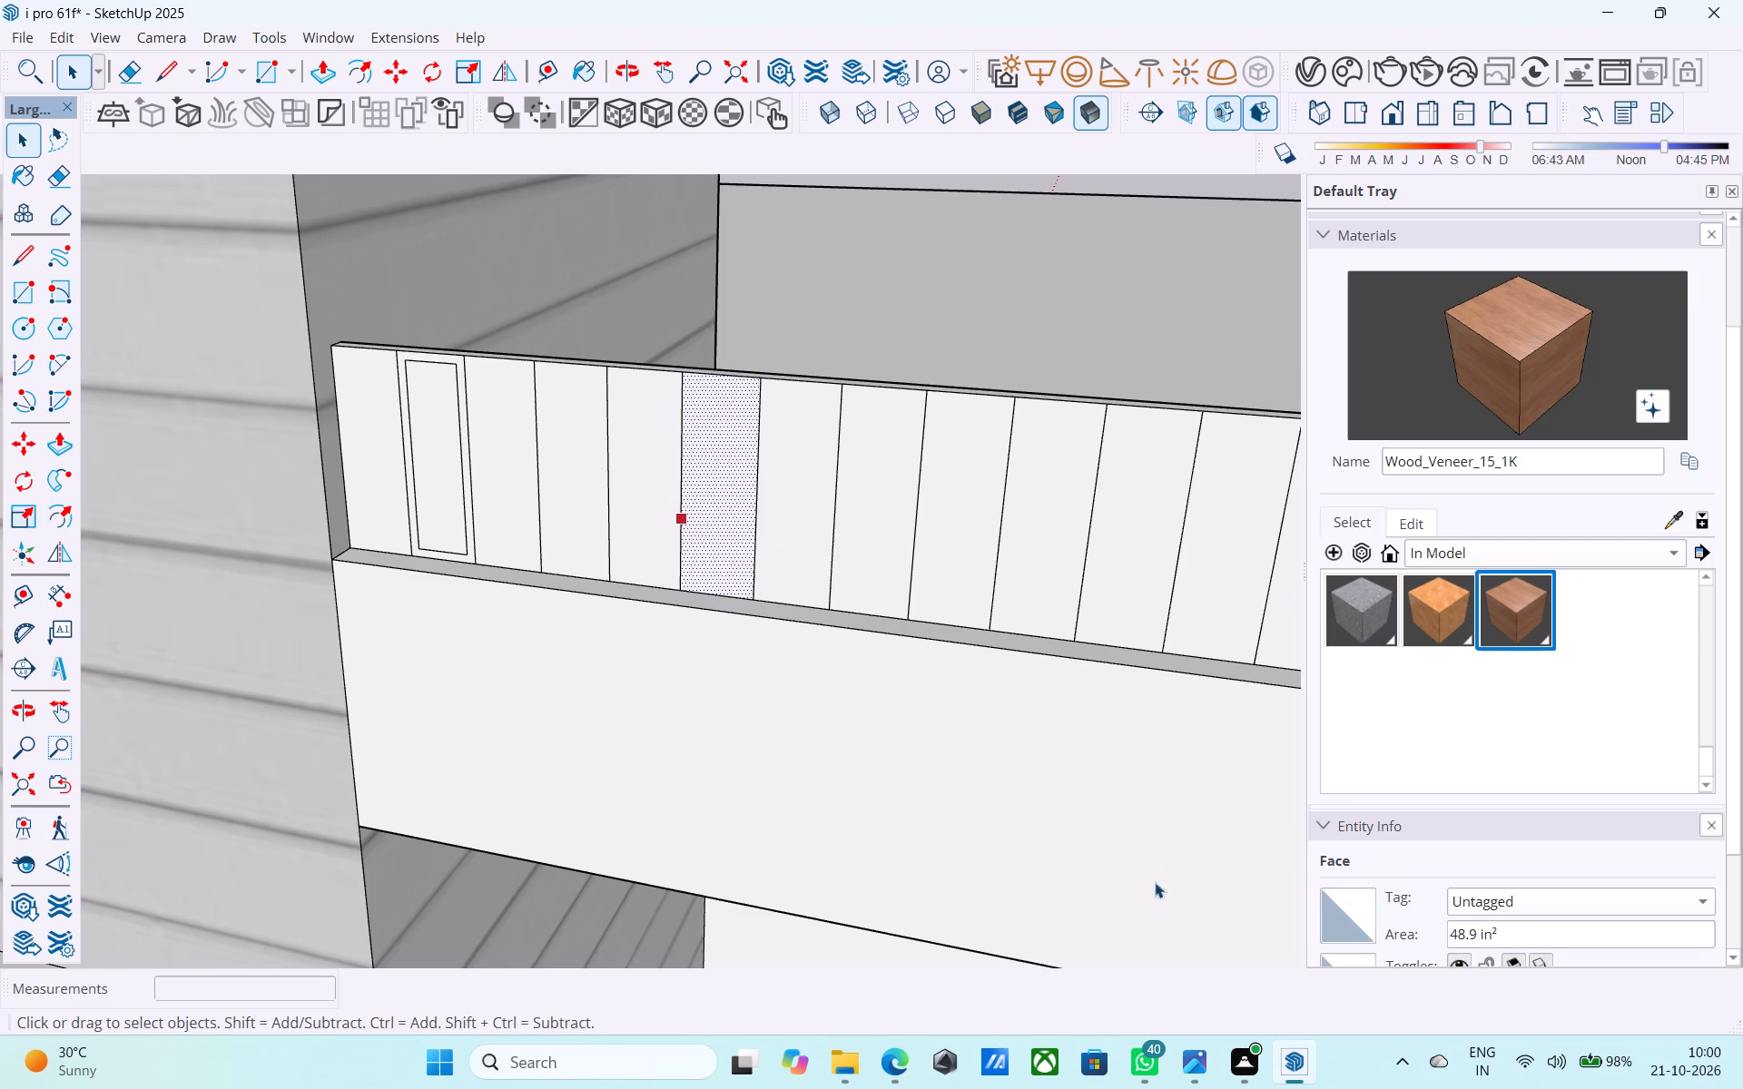